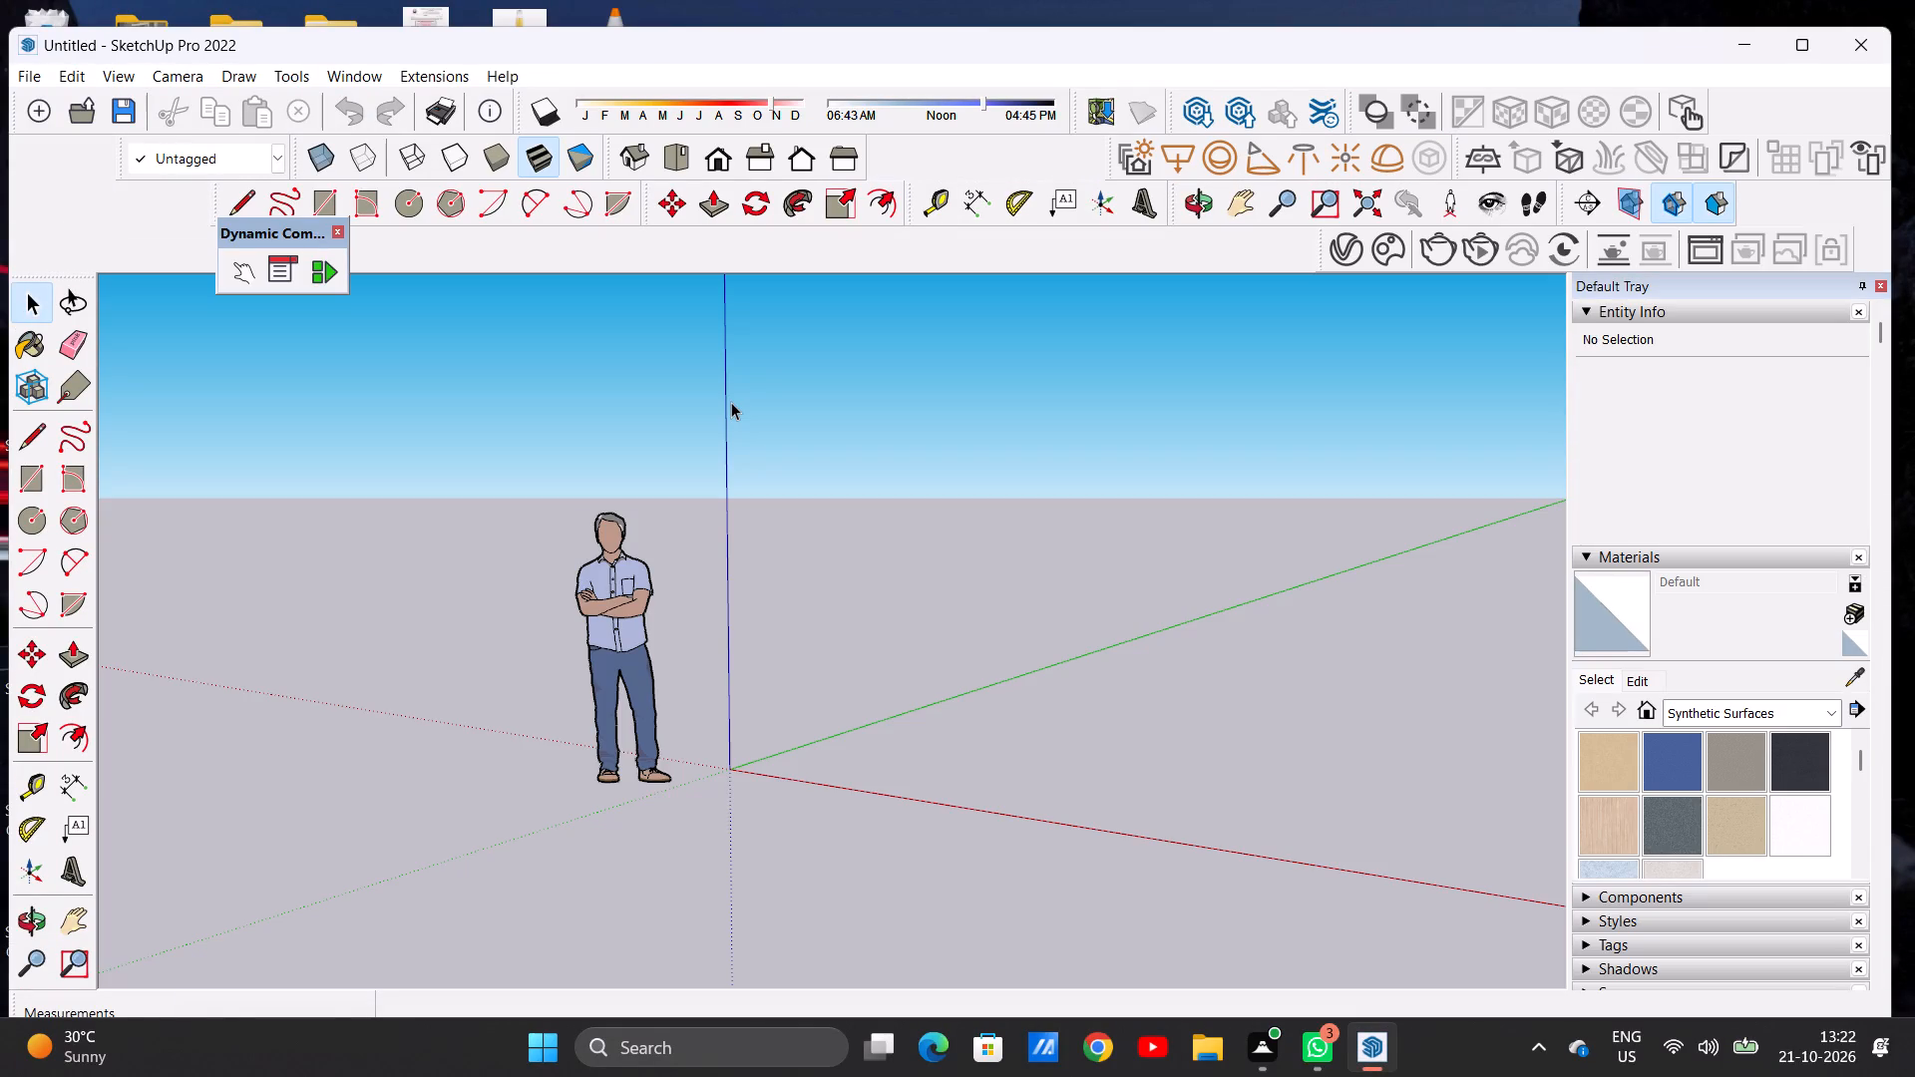
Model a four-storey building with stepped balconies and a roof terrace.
In top view, draw a rectangle about 11' 5" by 6' 6" in the quadrant between the positive red and green axes.
left_click(677, 154)
scroll(1126, 367, "up", 4)
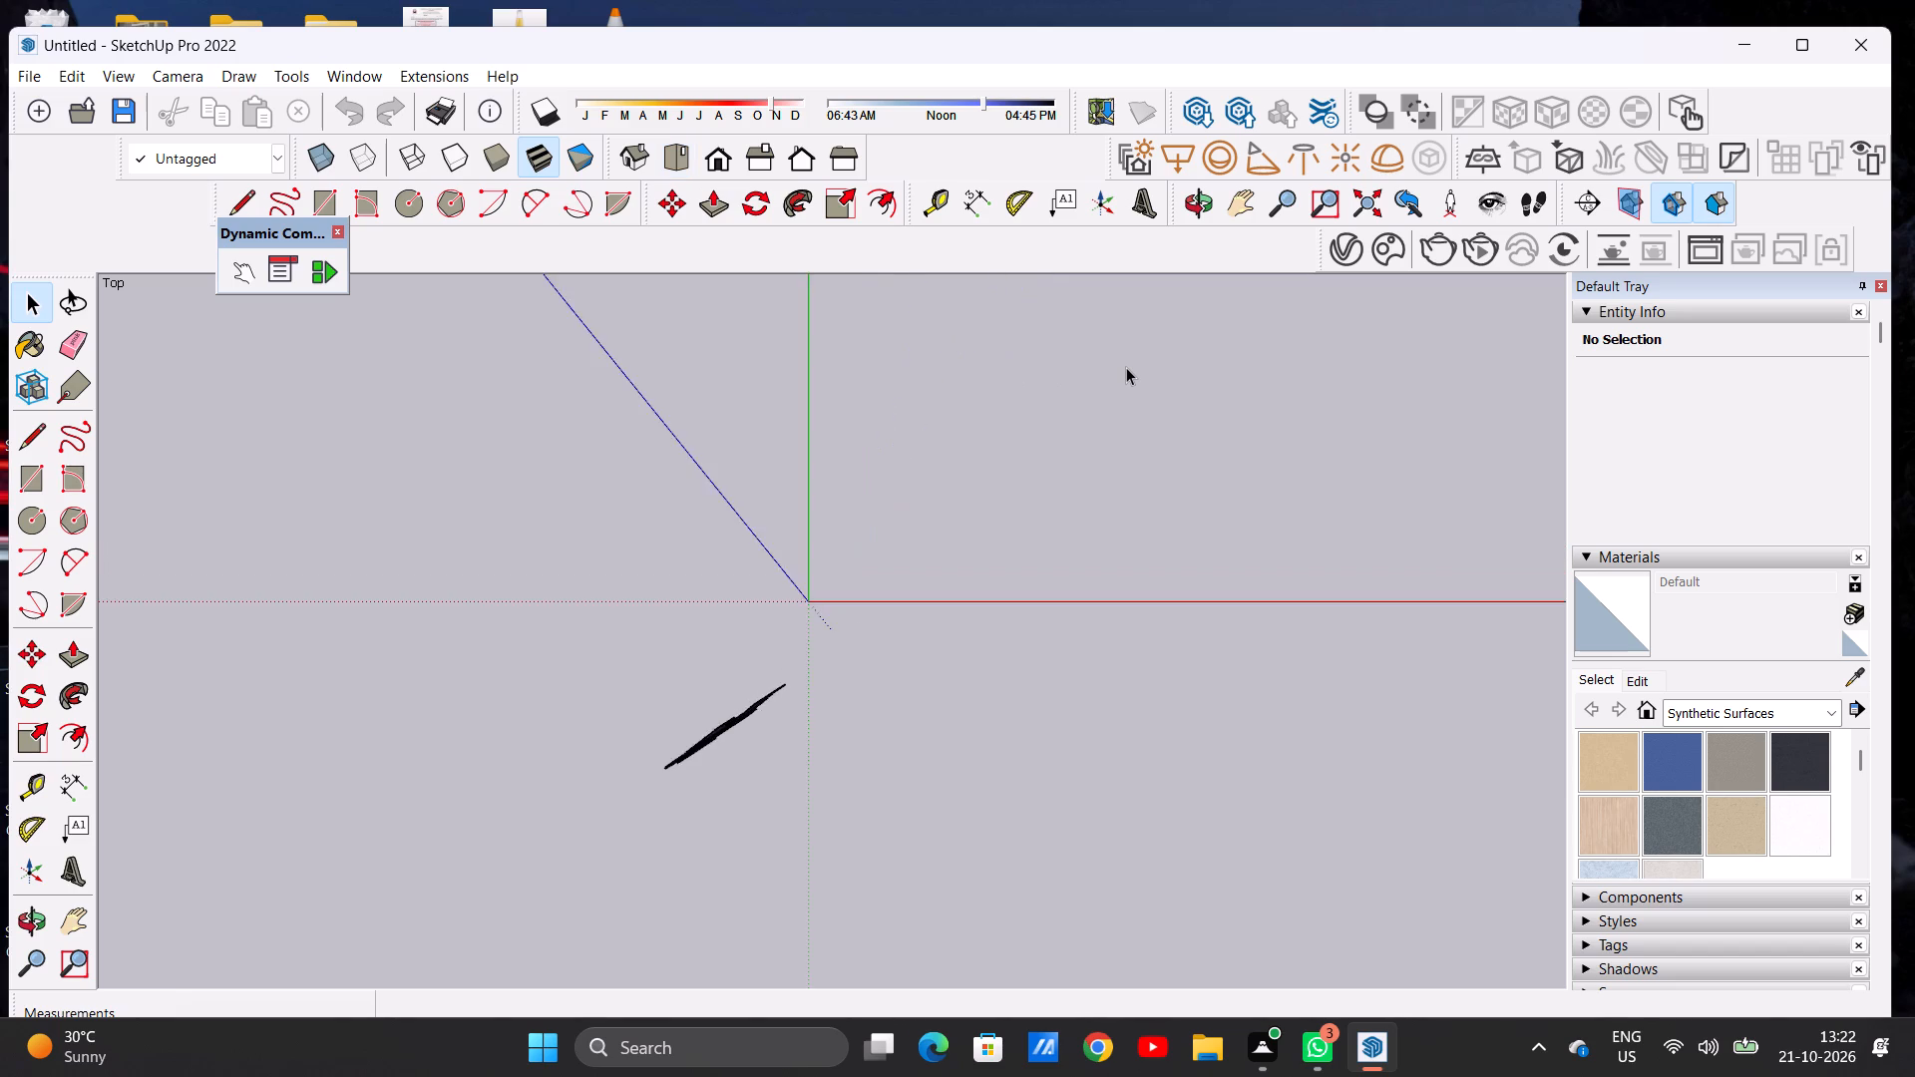
scroll(1126, 367, "up", 6)
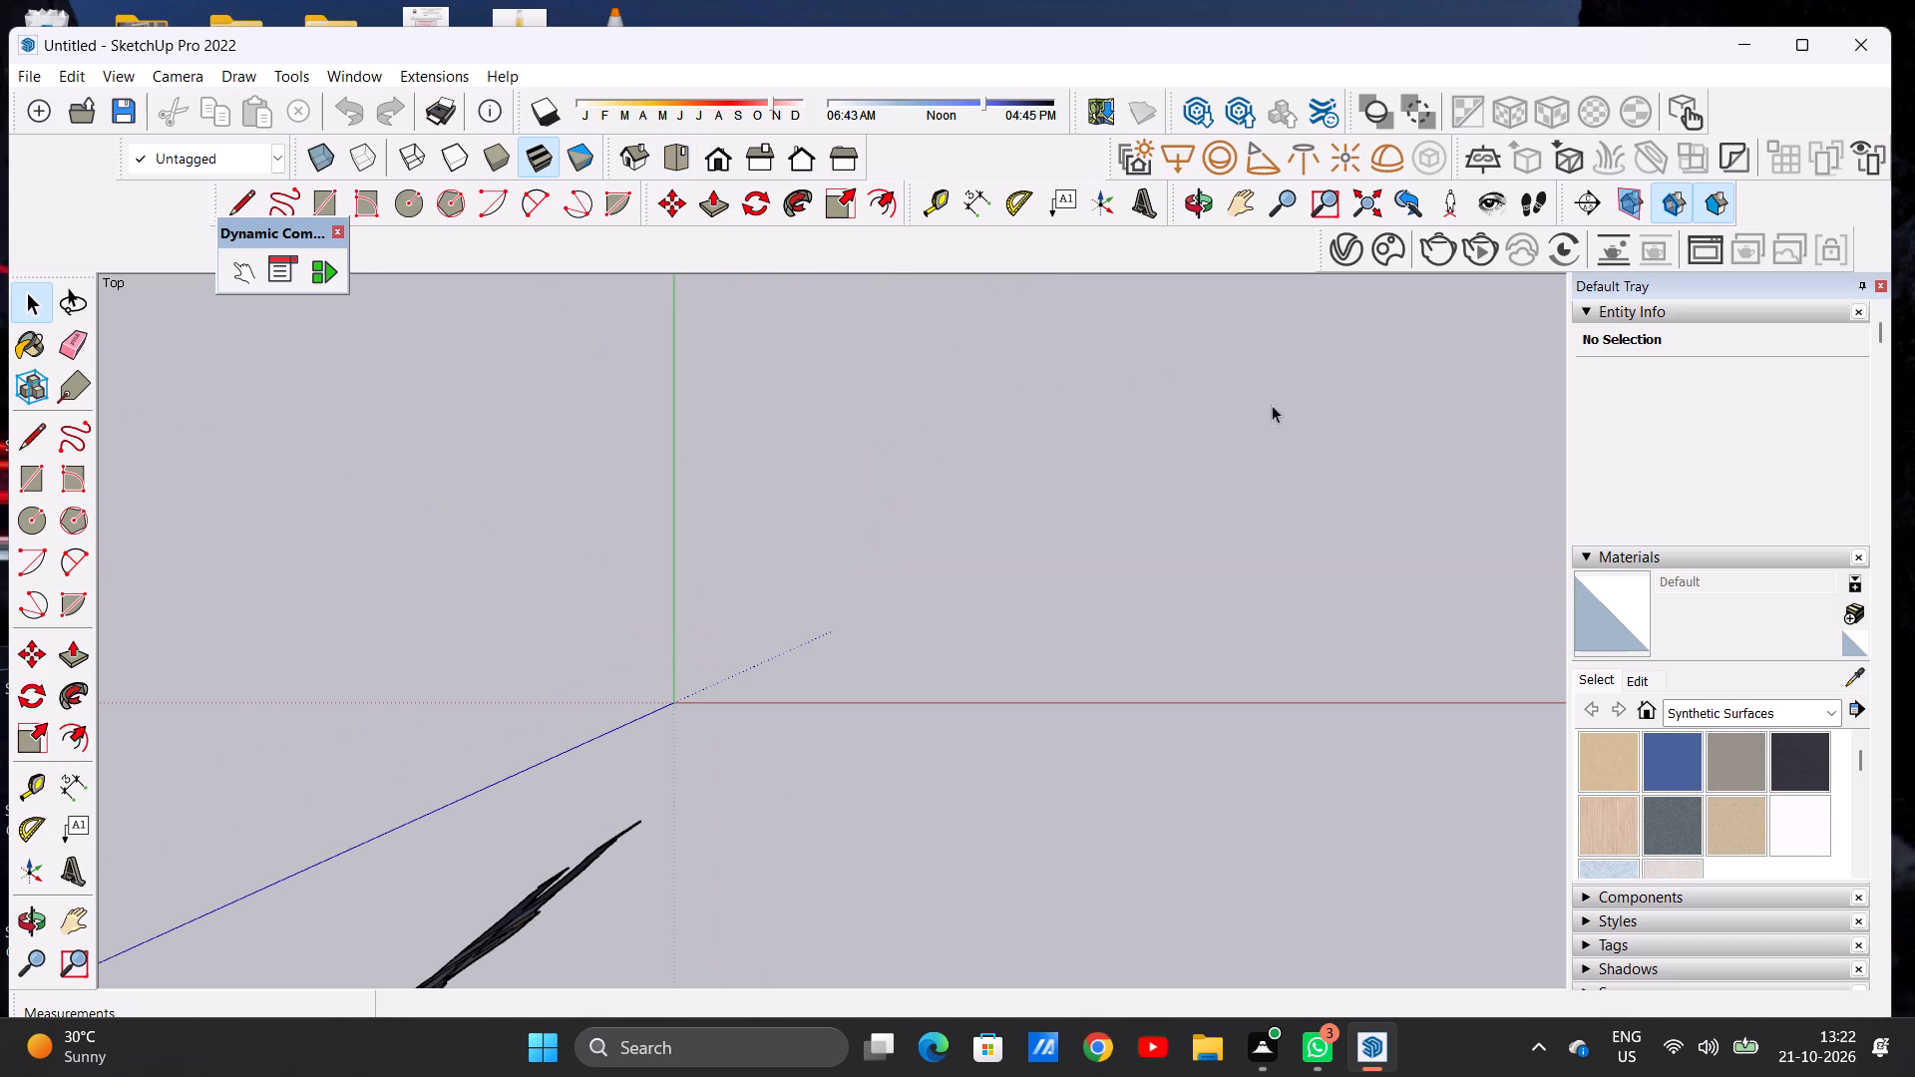
scroll(1272, 553, "up", 7)
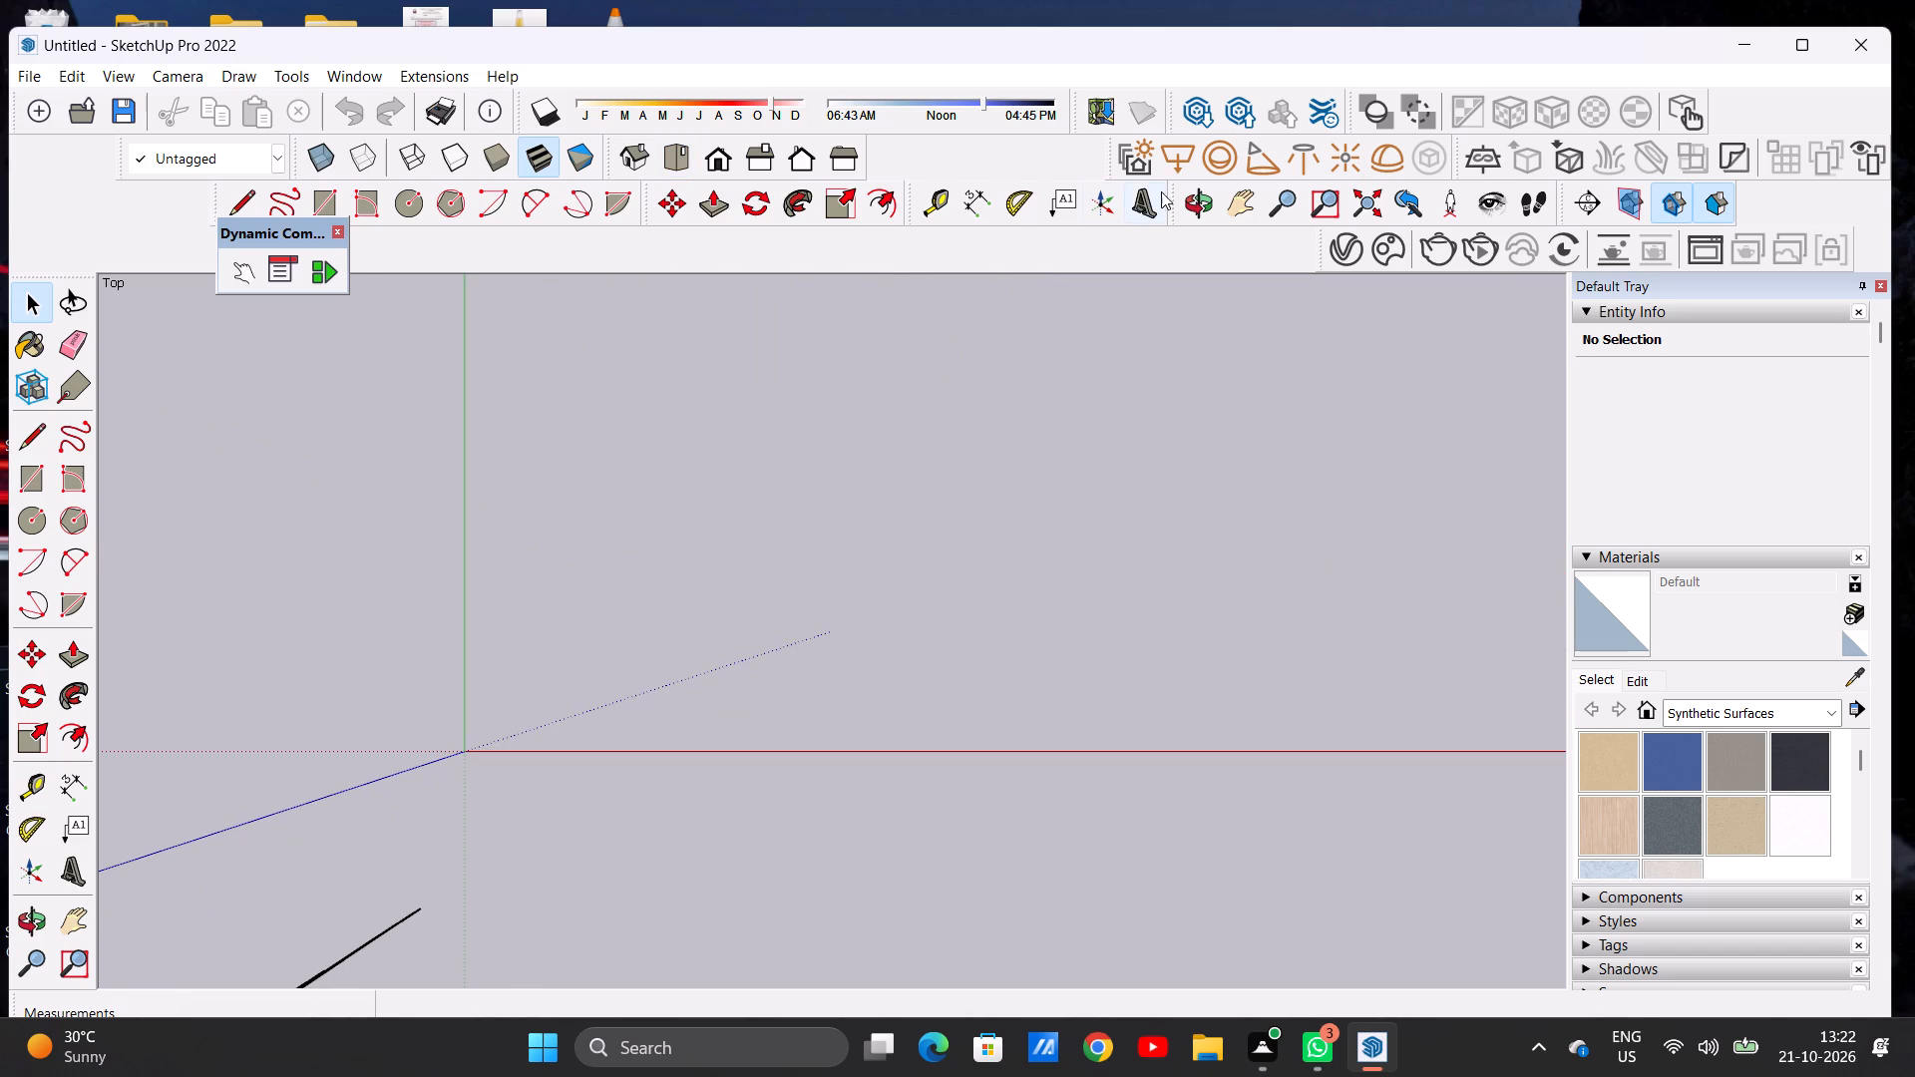
left_click(1257, 208)
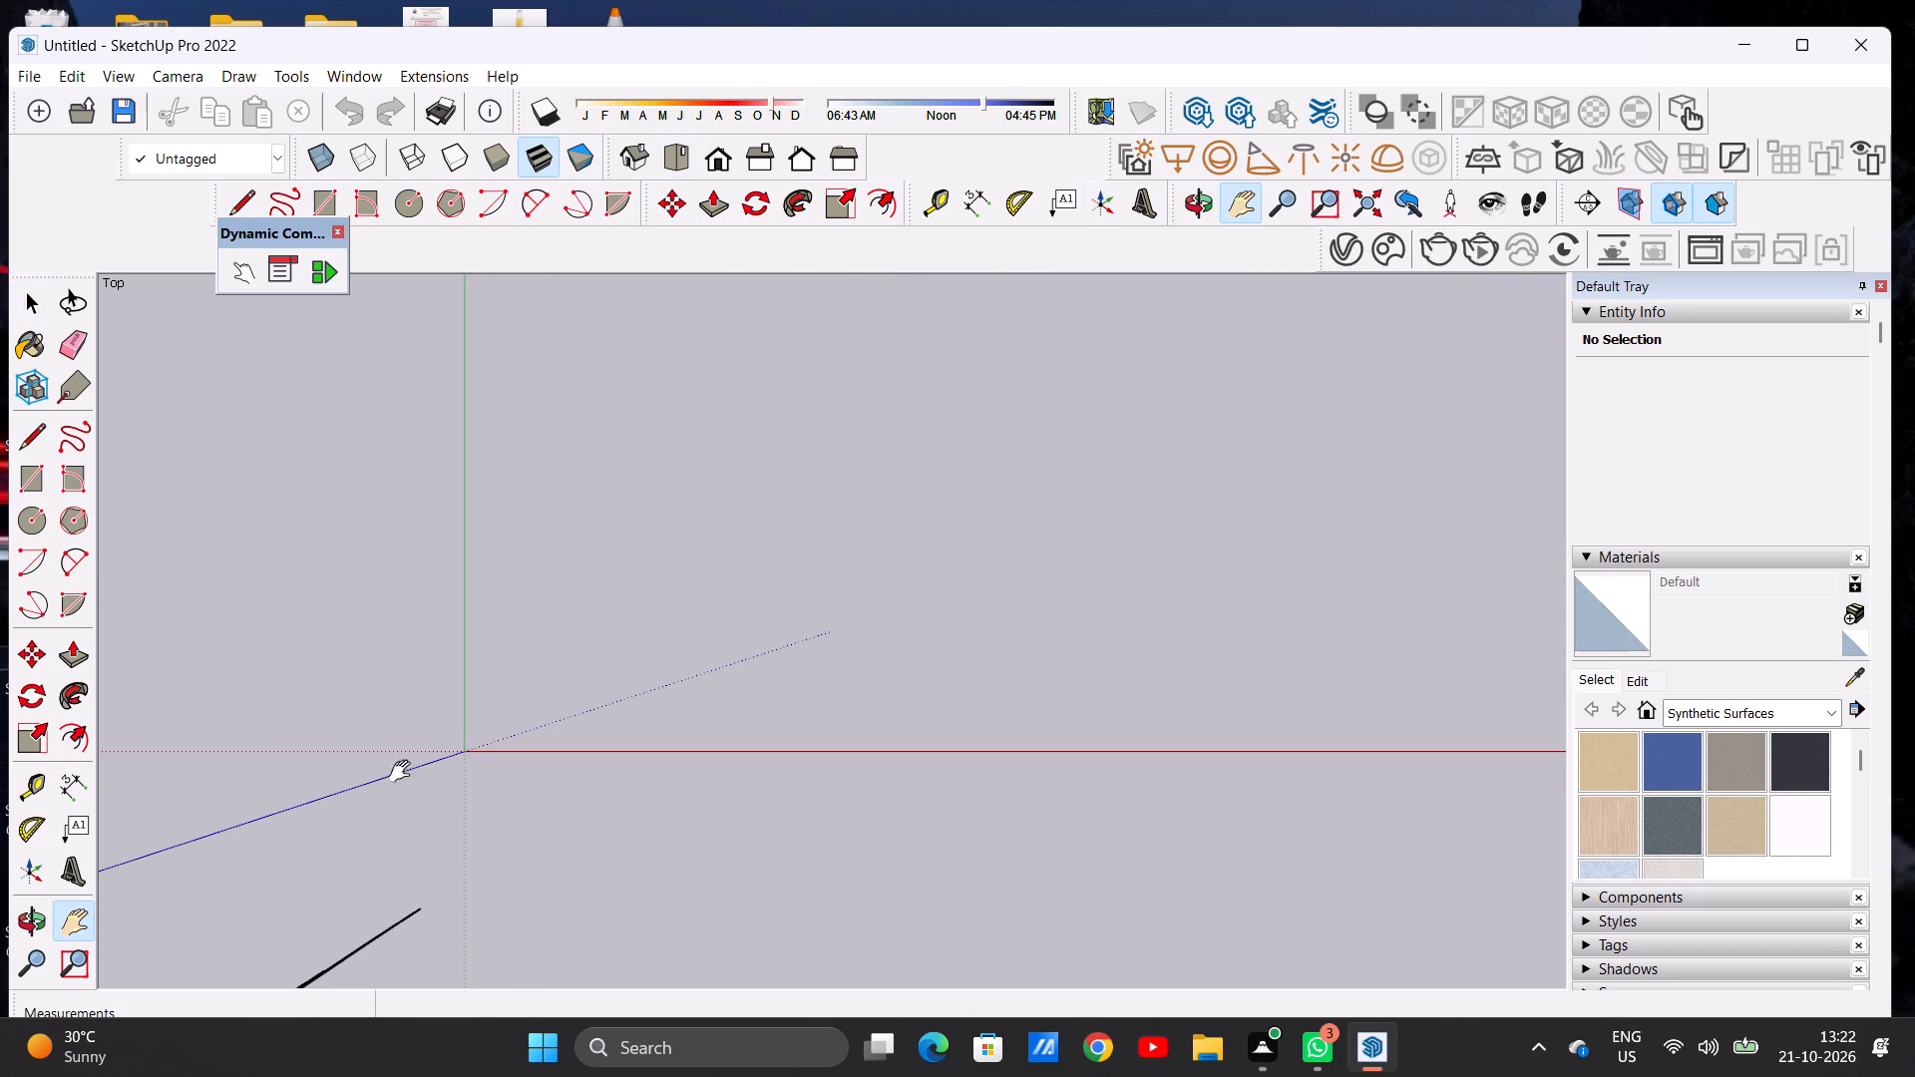
left_click_drag(532, 735, 184, 952)
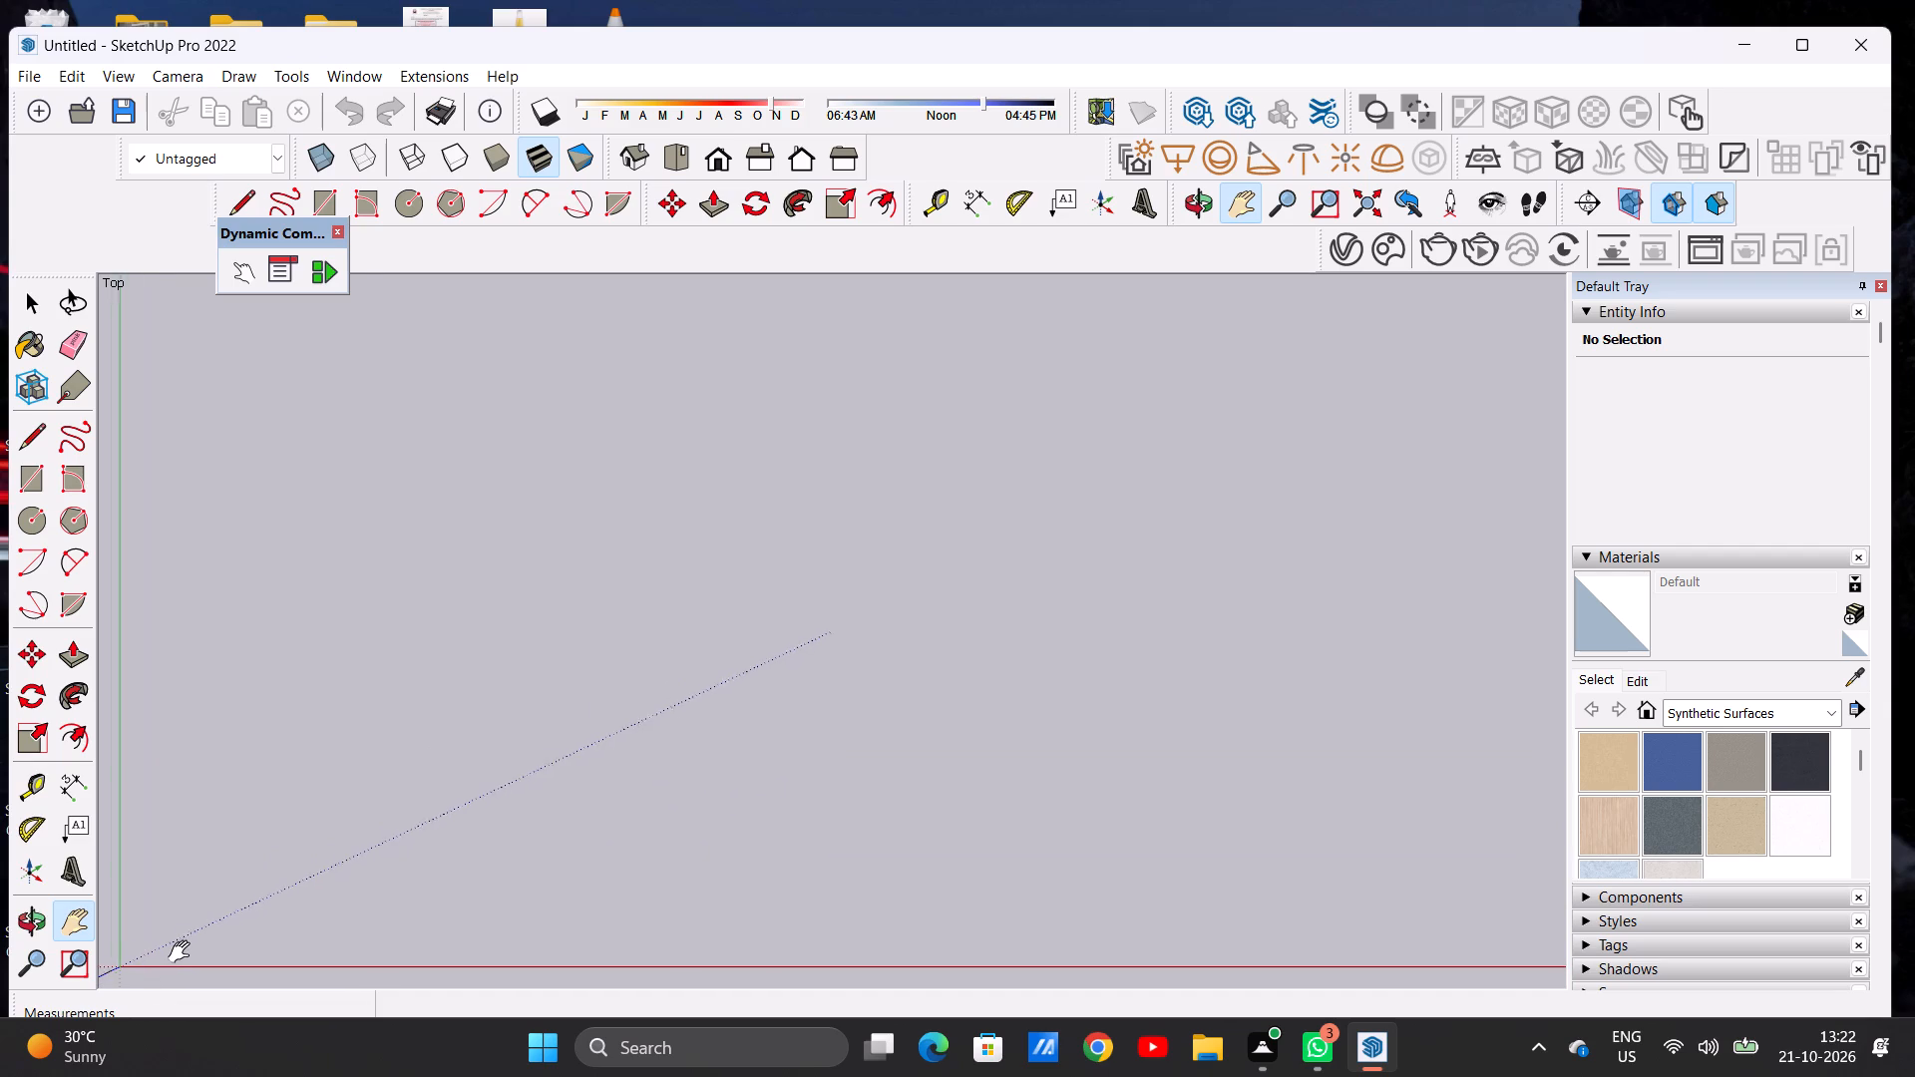
left_click_drag(184, 952, 175, 952)
key("space")
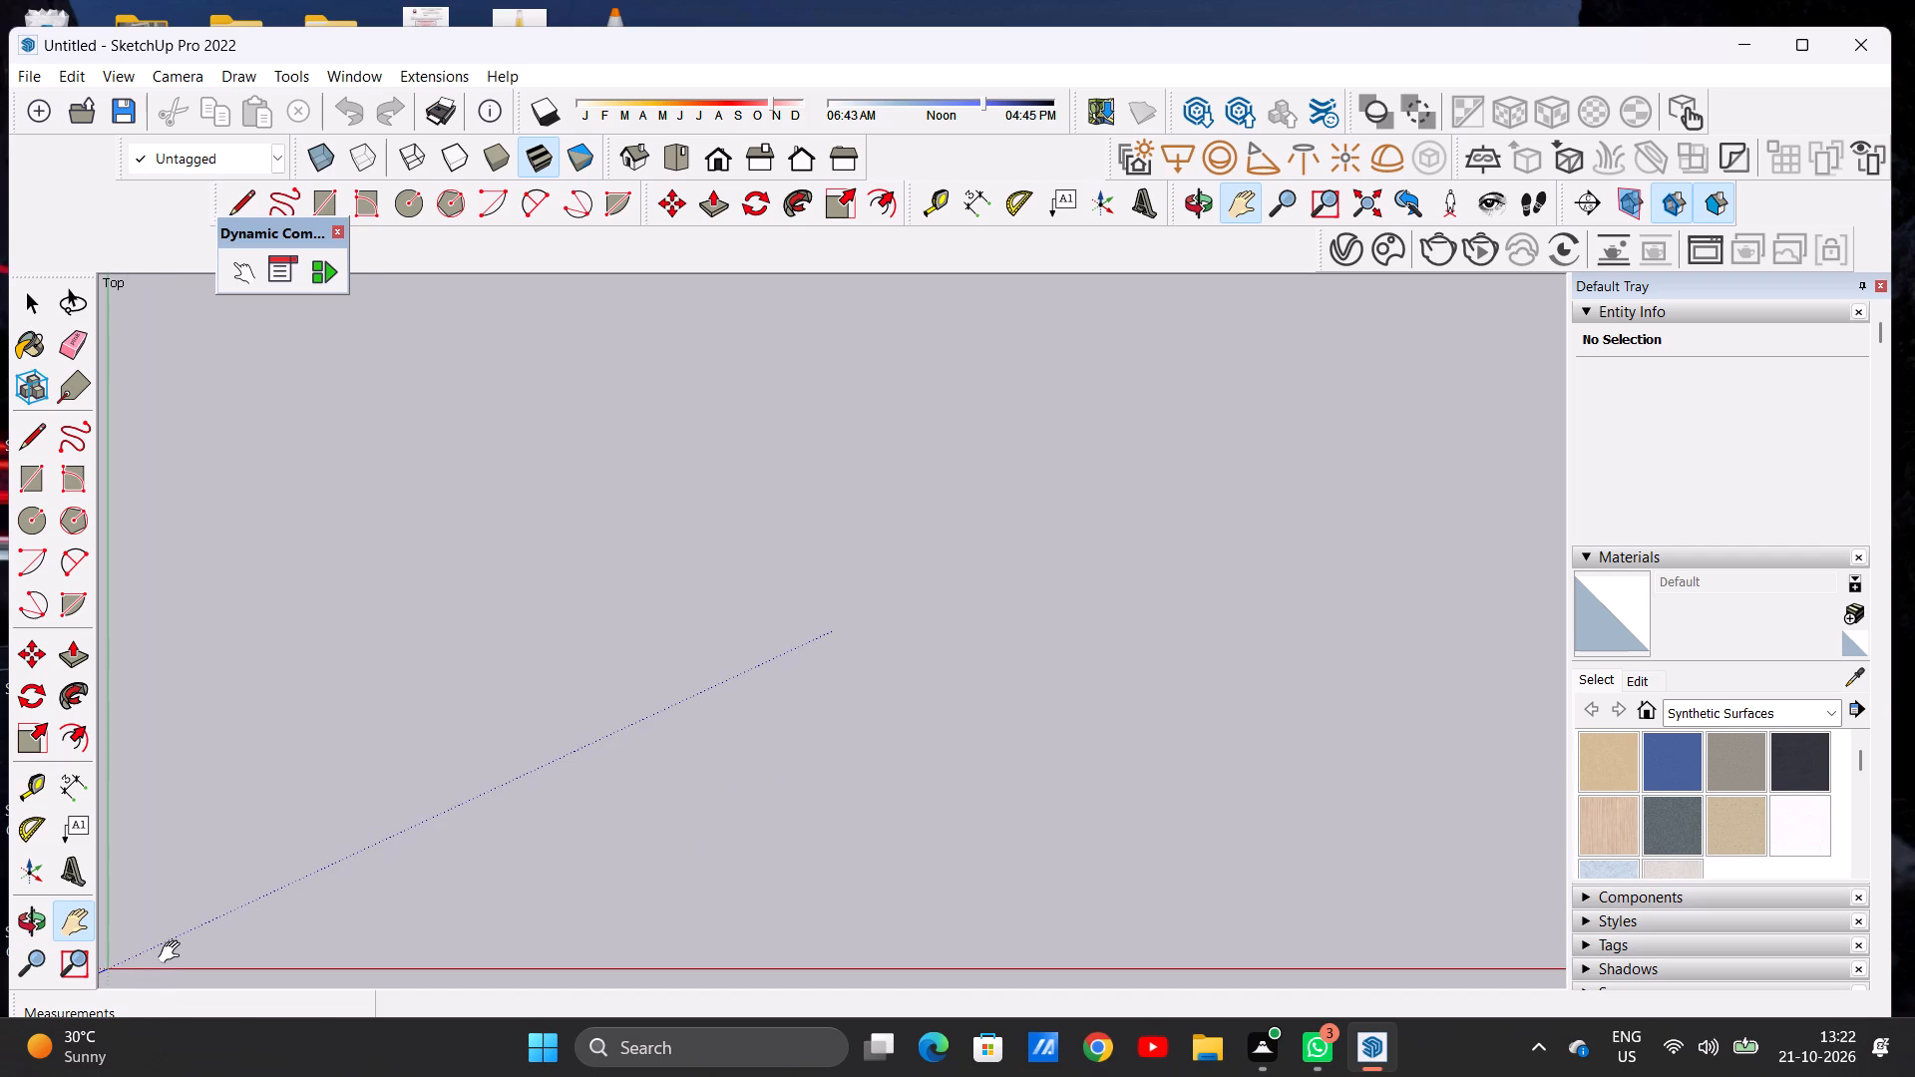
key("r")
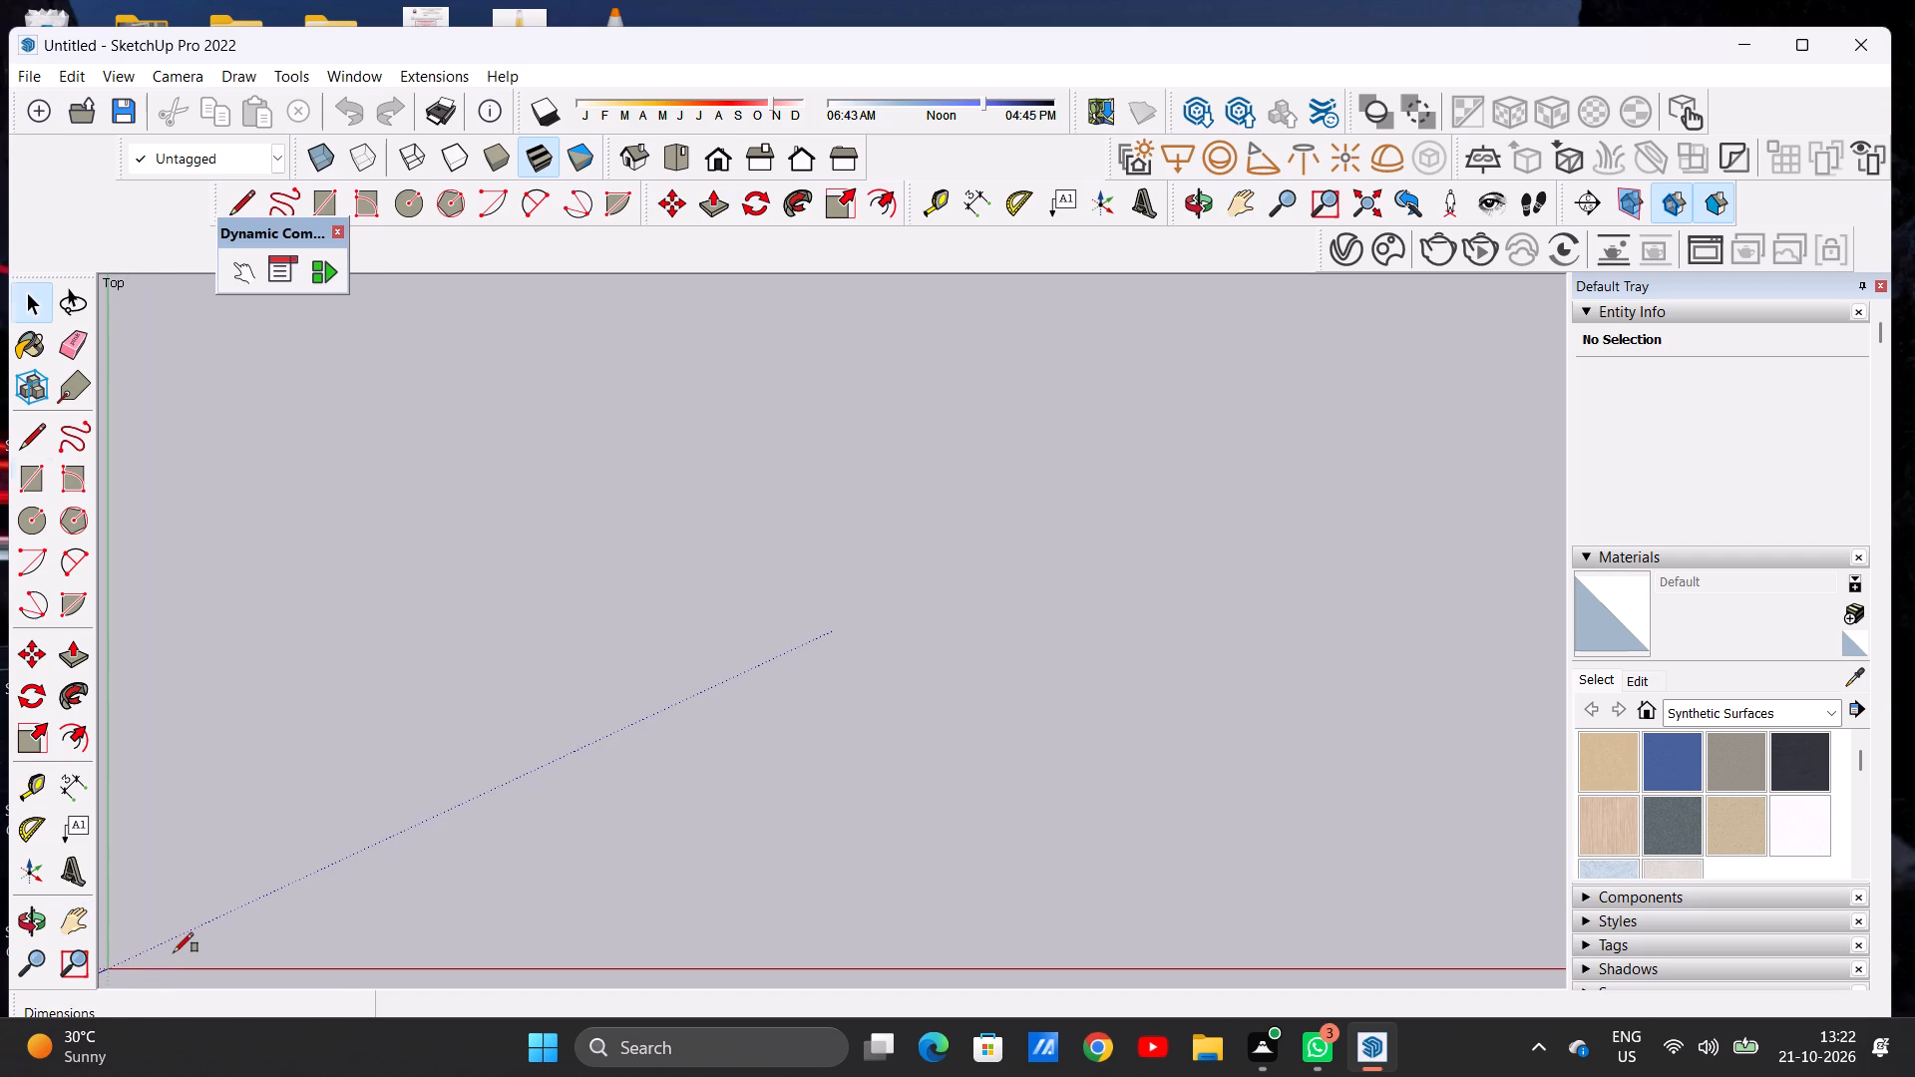
left_click(366, 294)
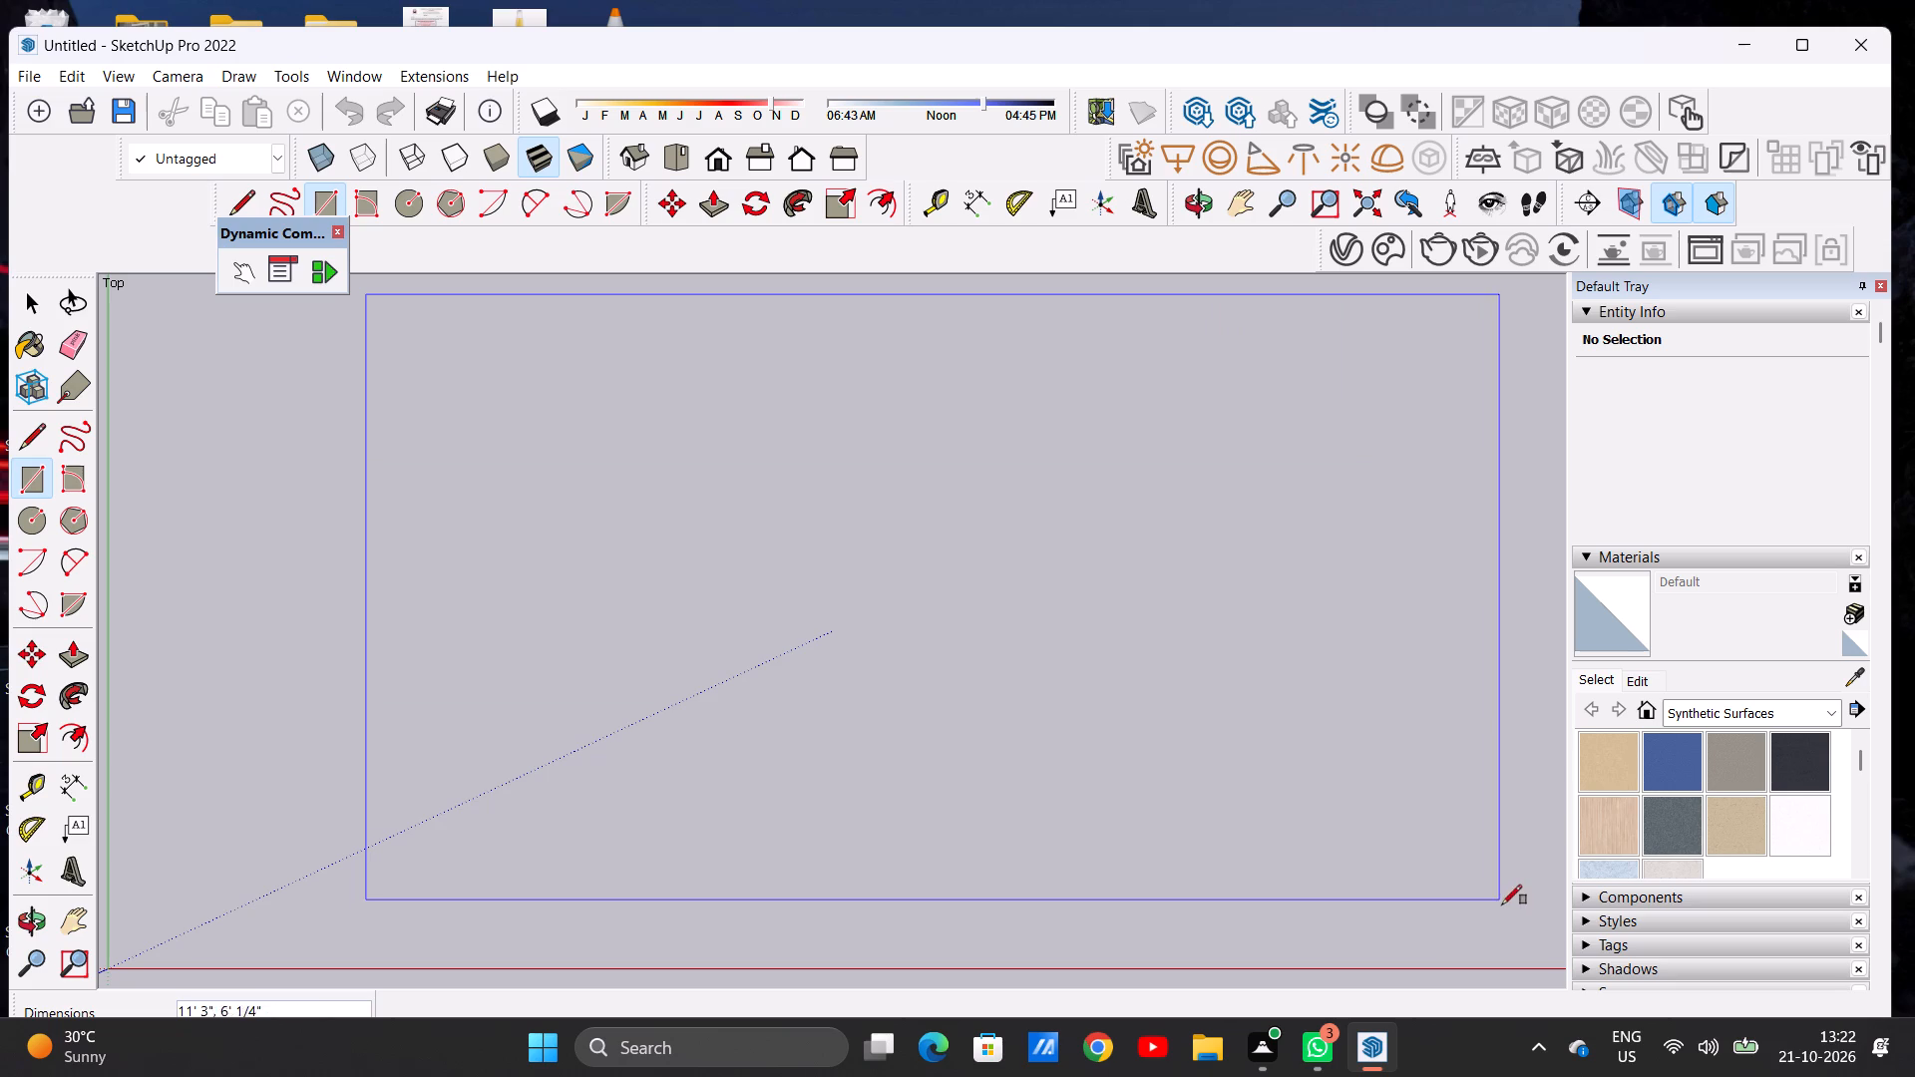
left_click(1515, 951)
key("space")
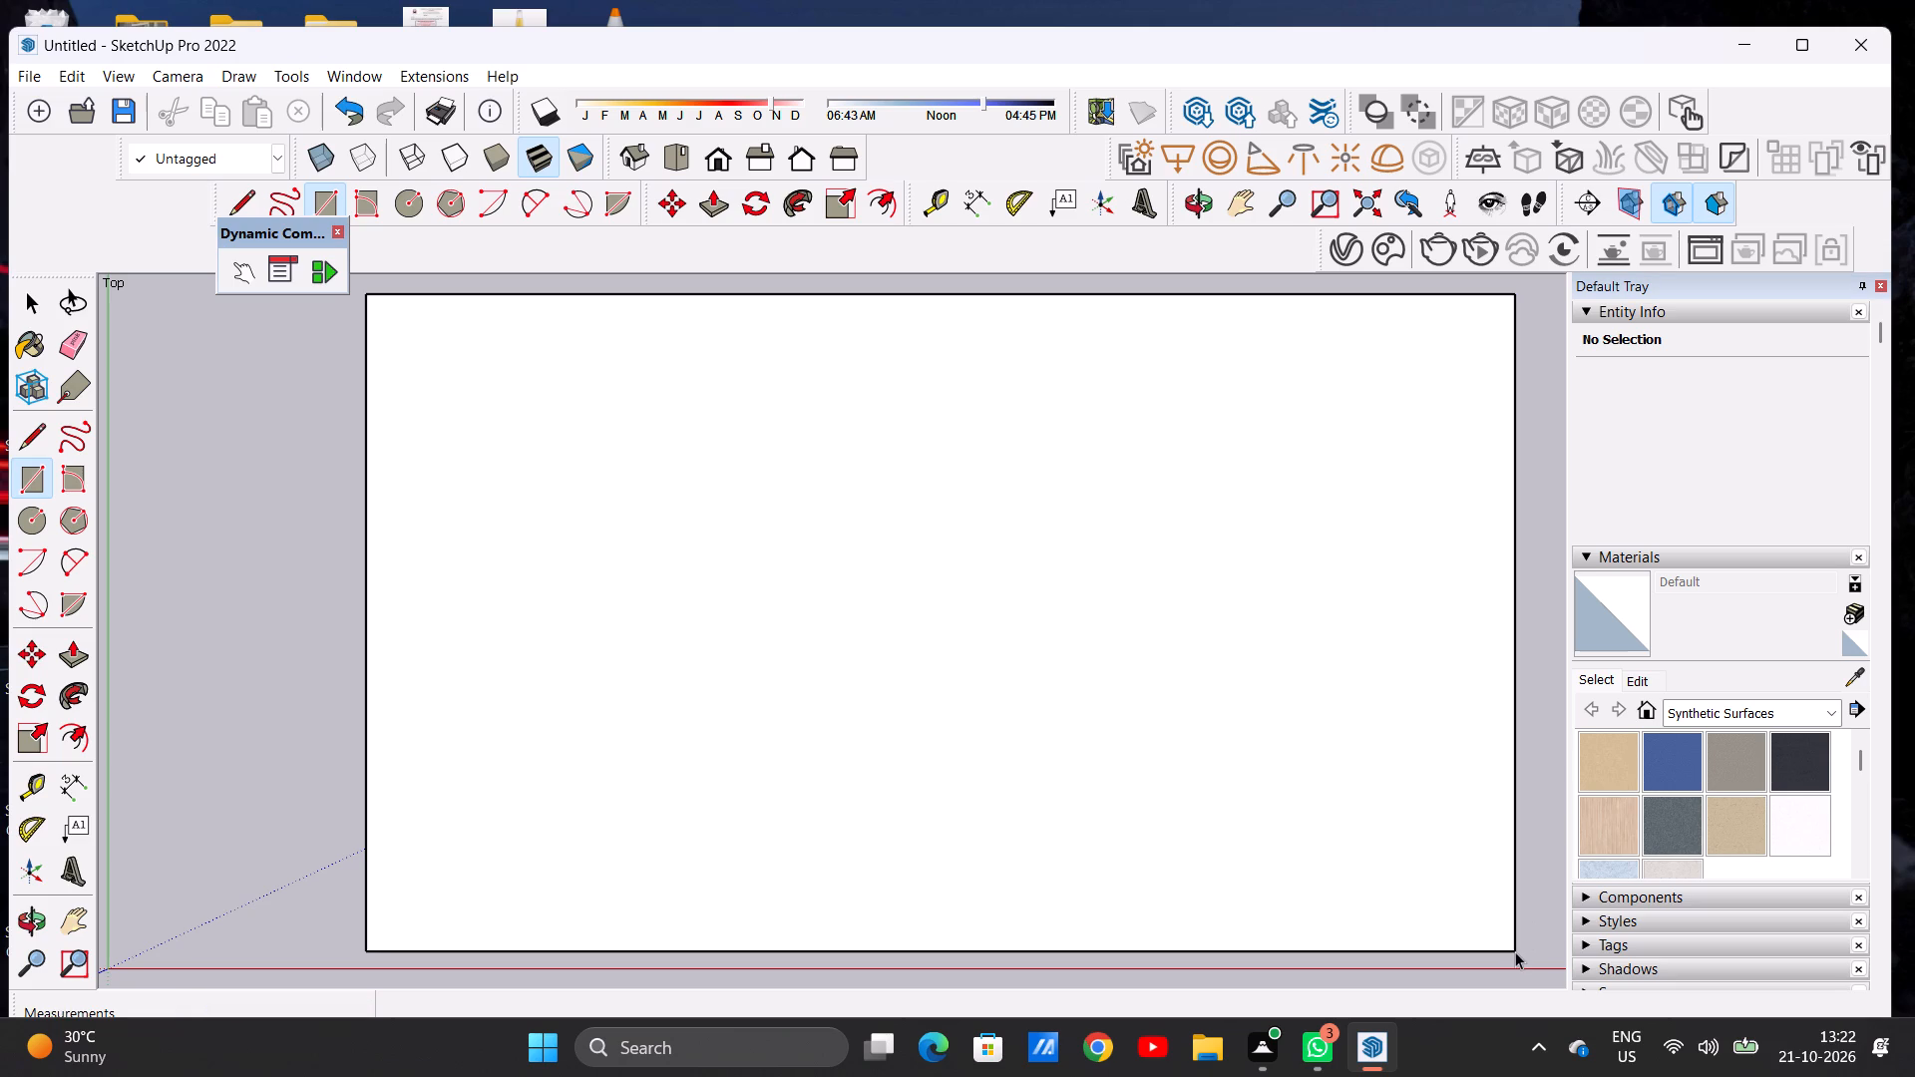
Move the whole rectangle about 20' 10" diagonally away from the origin, up and to the right in plan.
scroll(437, 718, "down", 12)
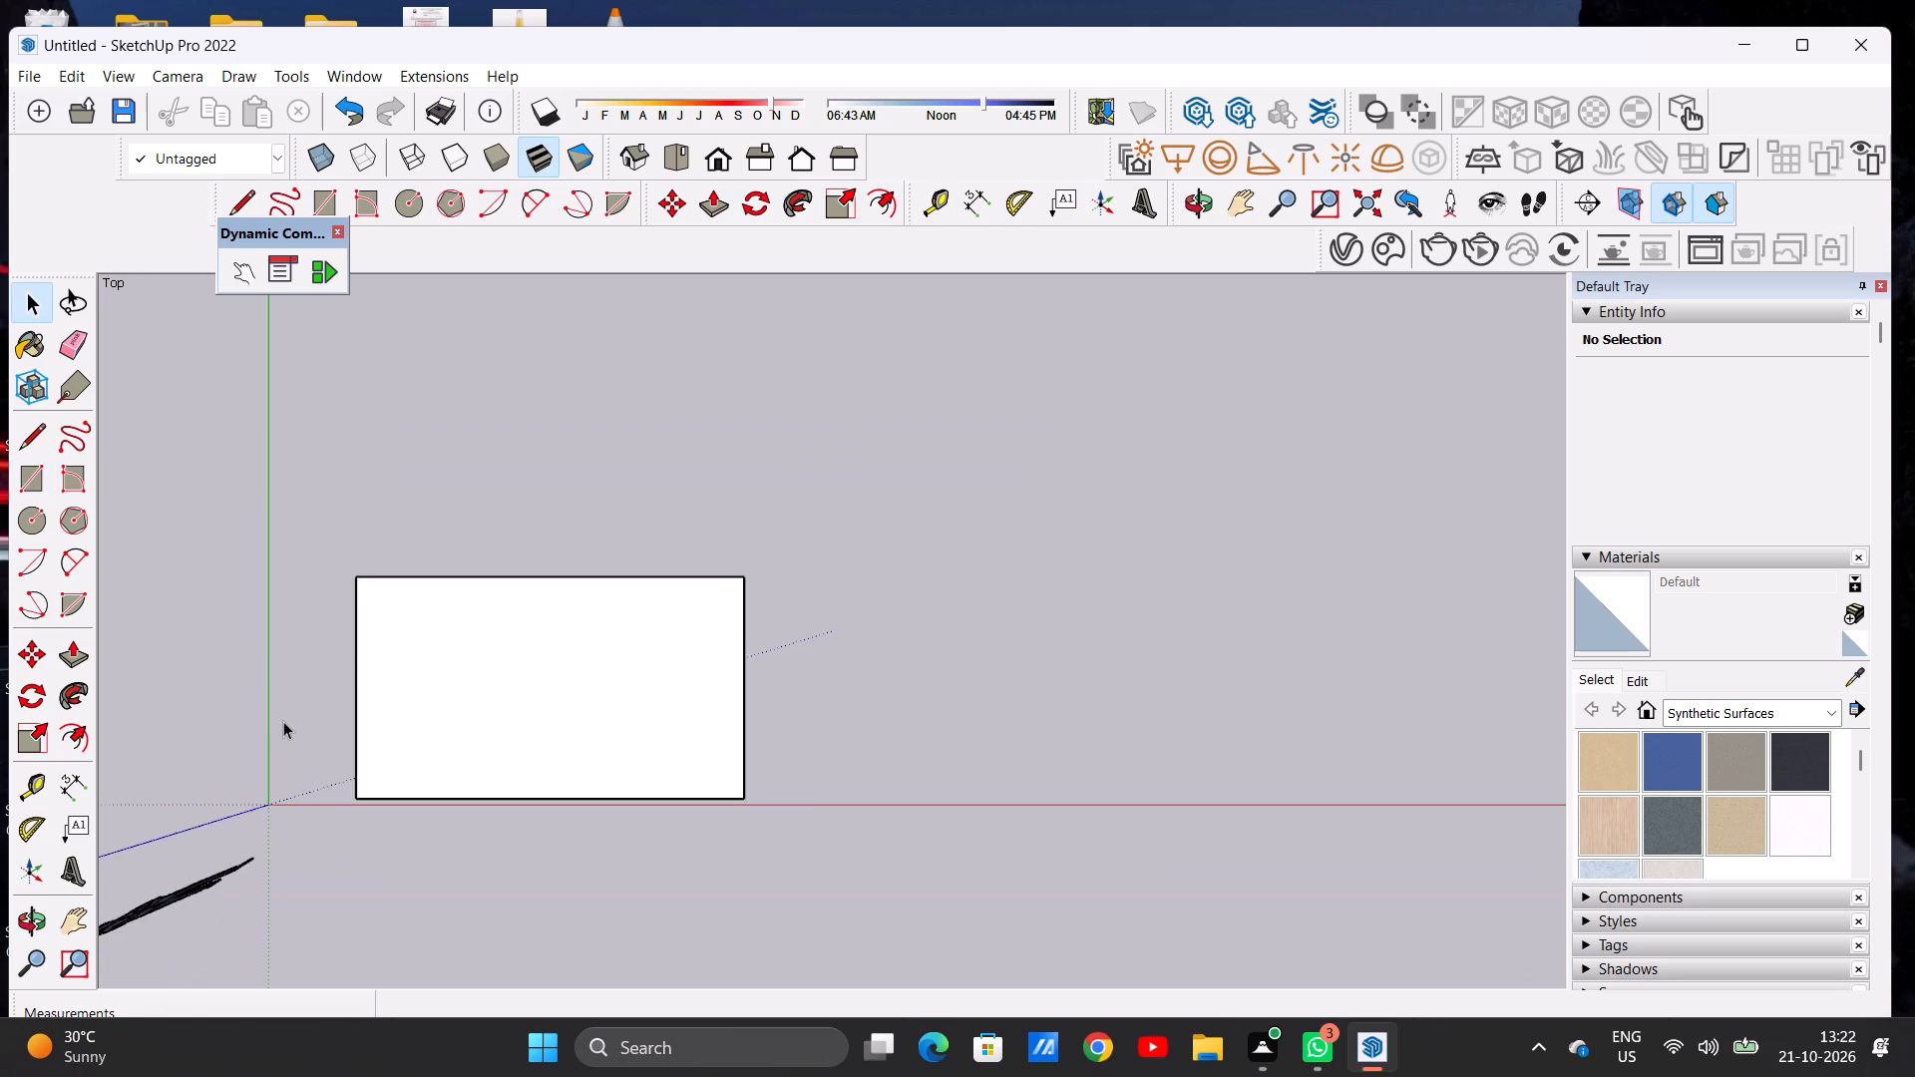
scroll(283, 721, "down", 8)
scroll(1105, 333, "up", 6)
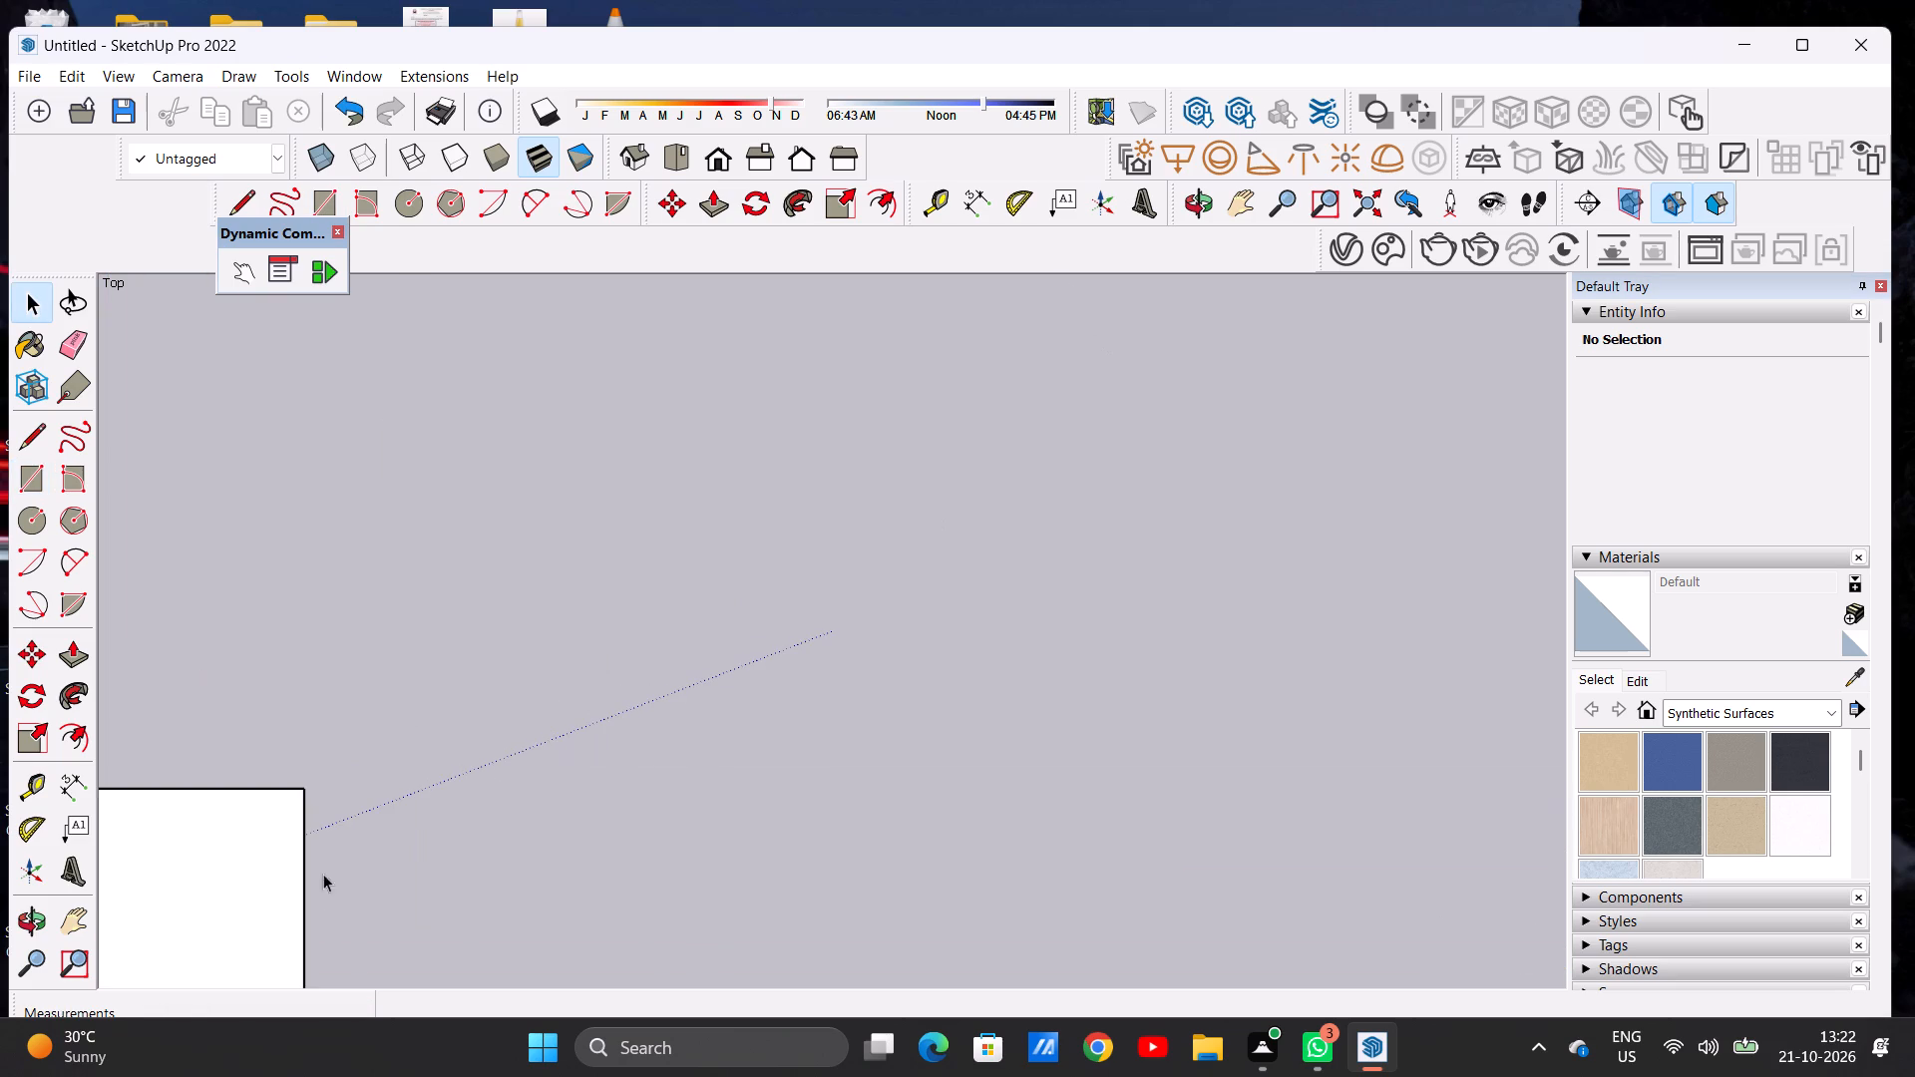
triple_click(248, 906)
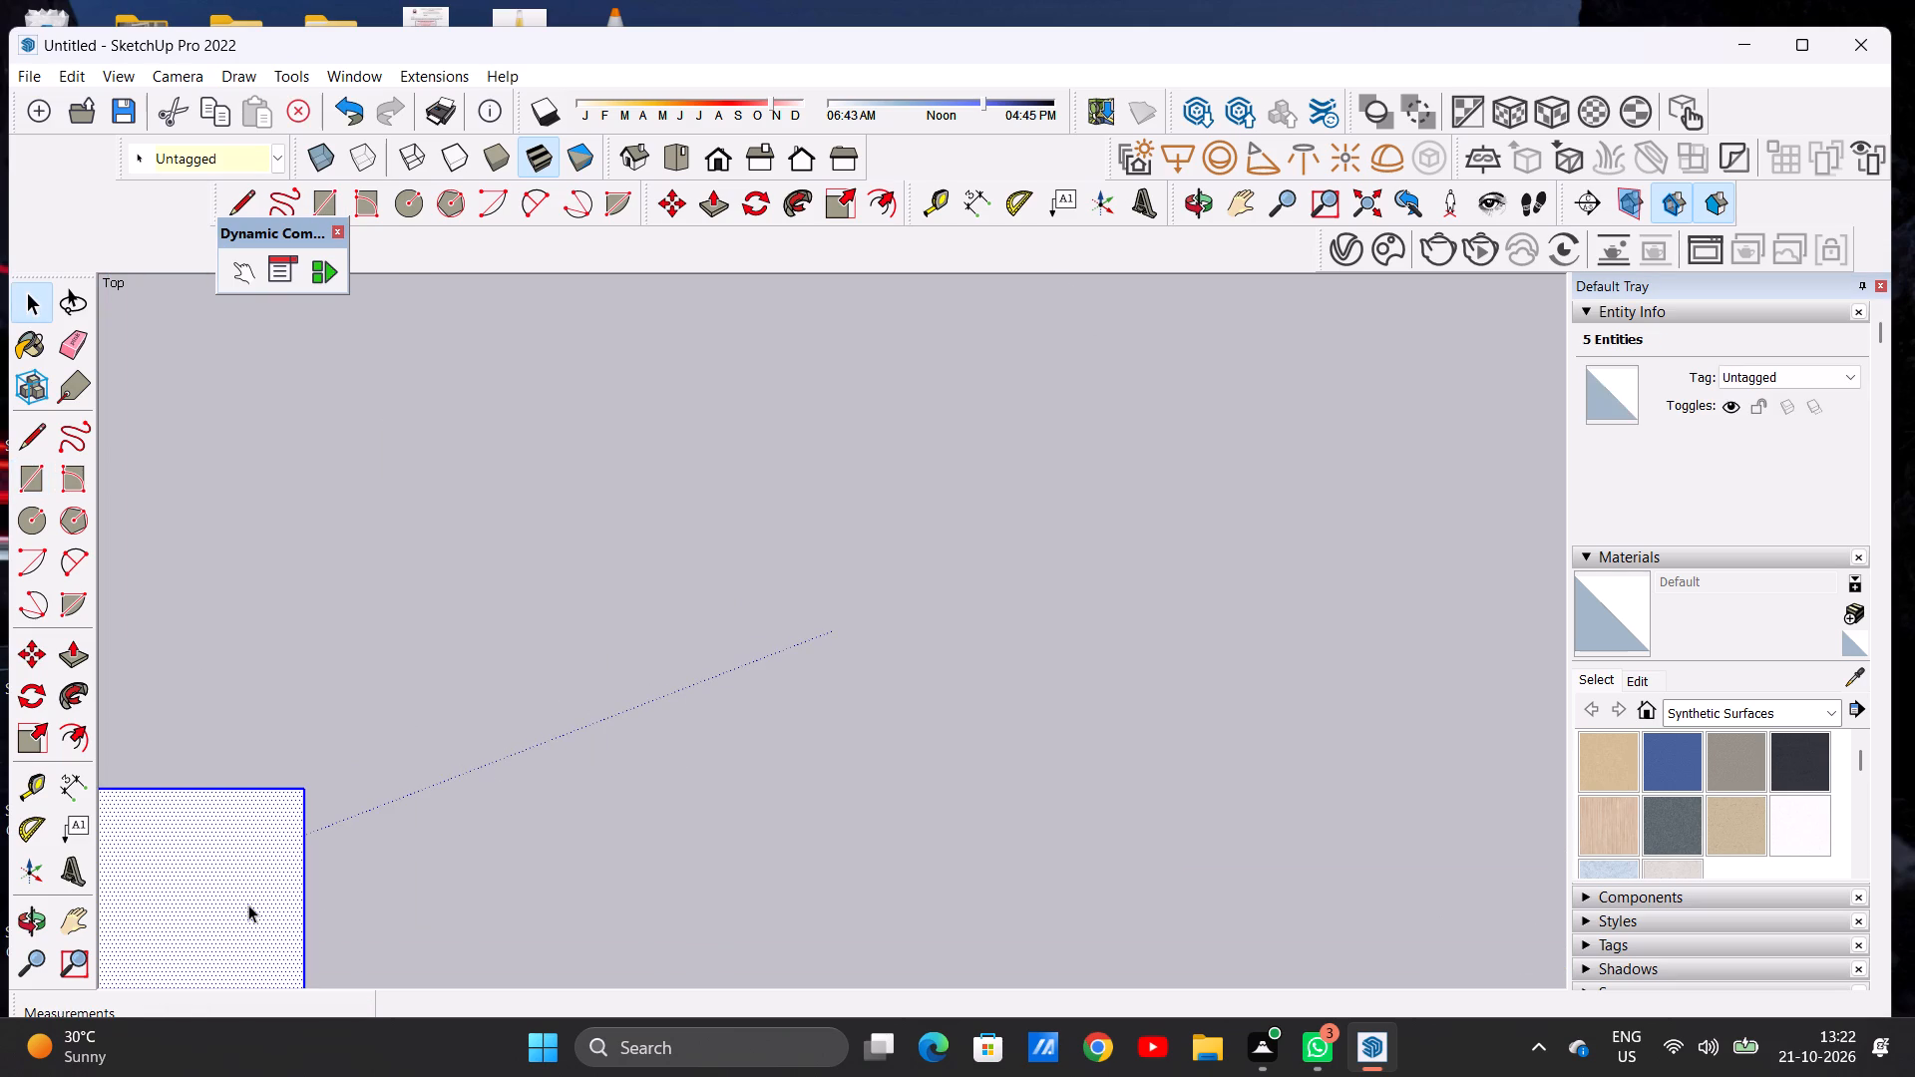
key("m")
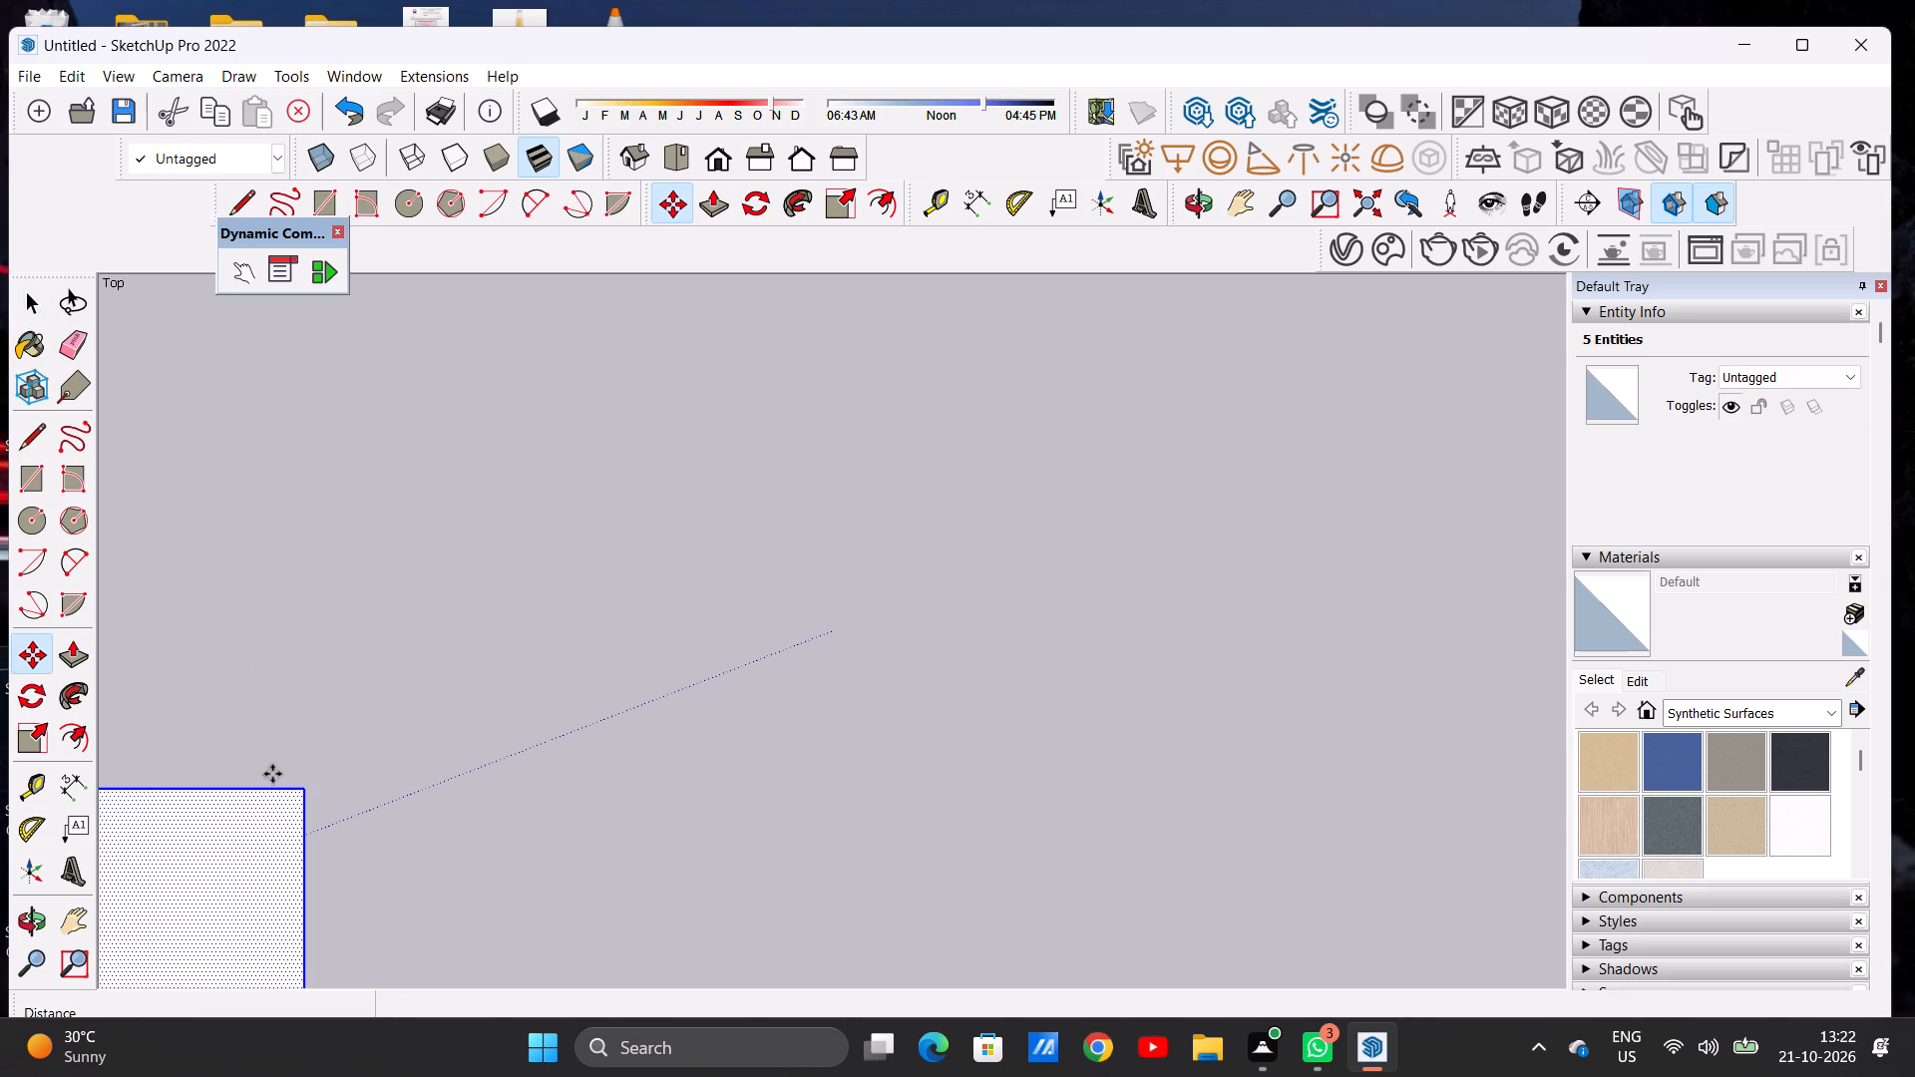
left_click(307, 785)
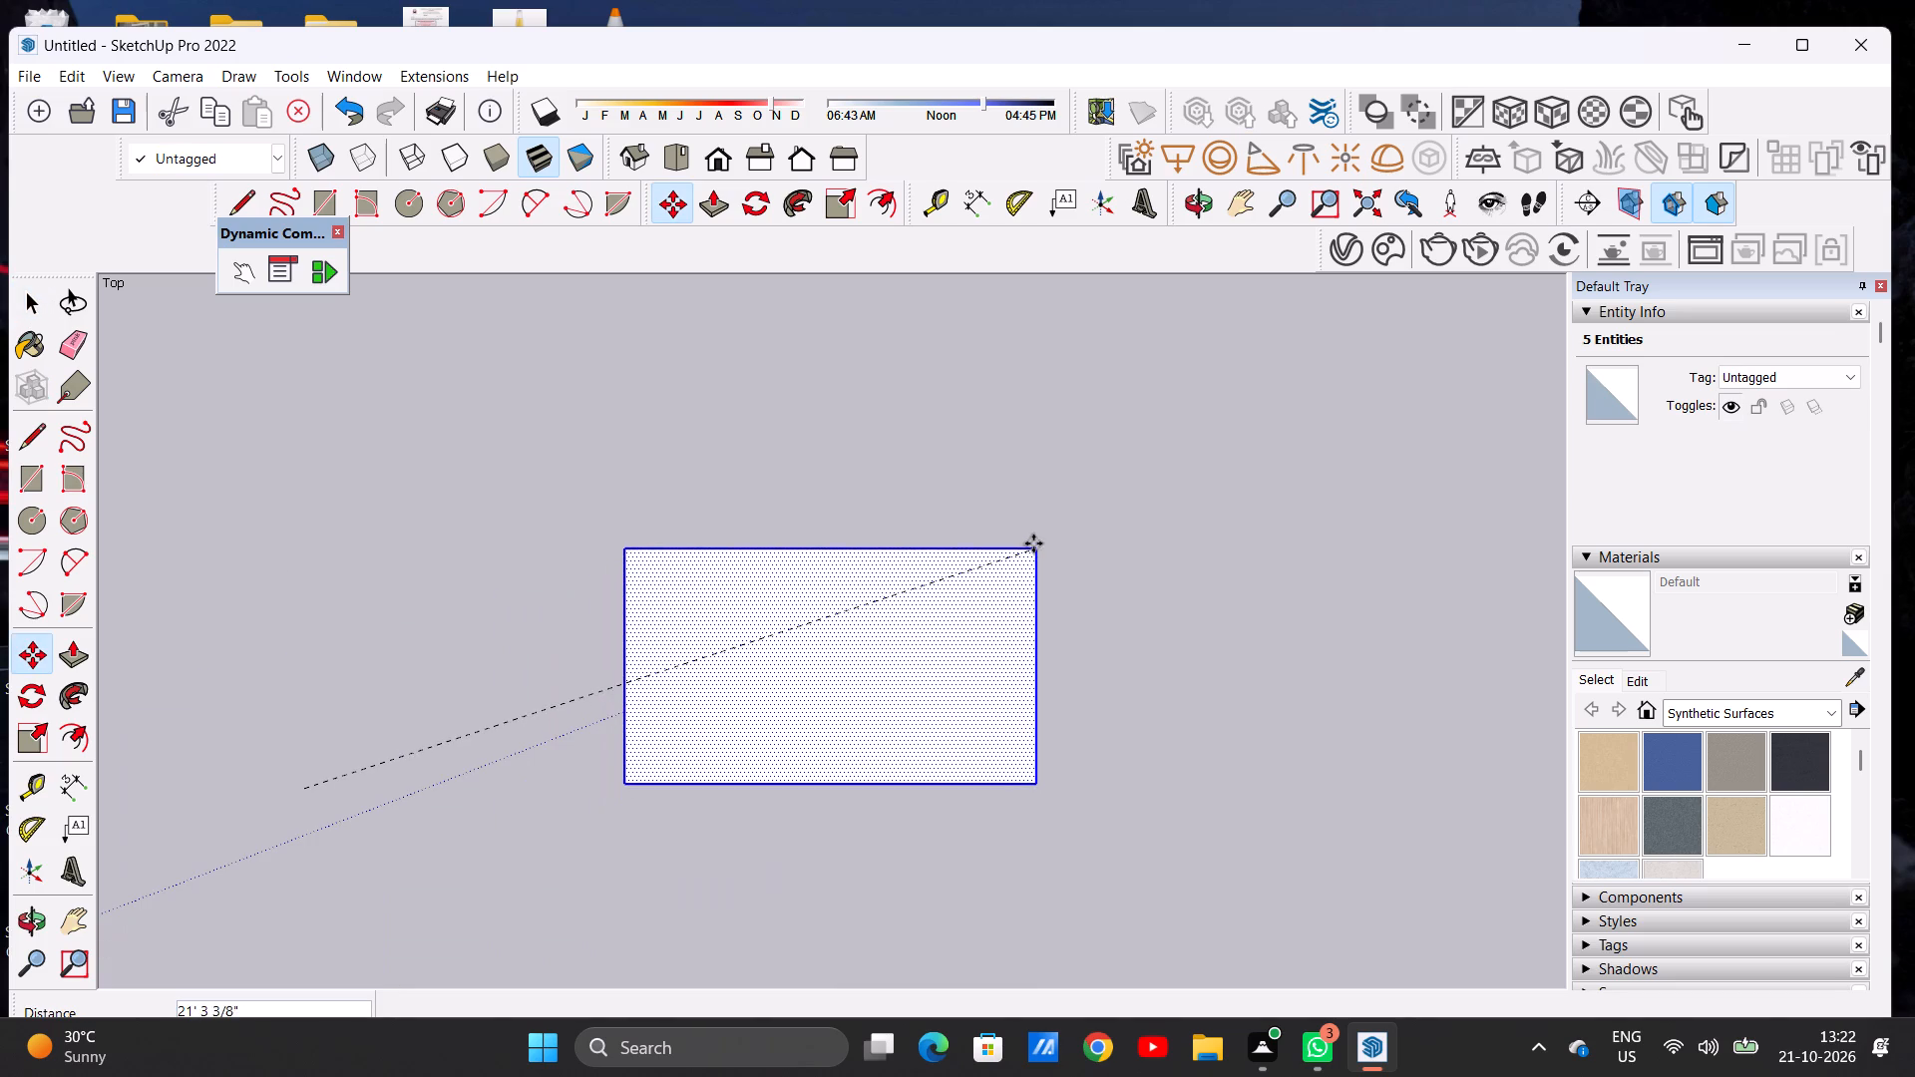
left_click(1009, 525)
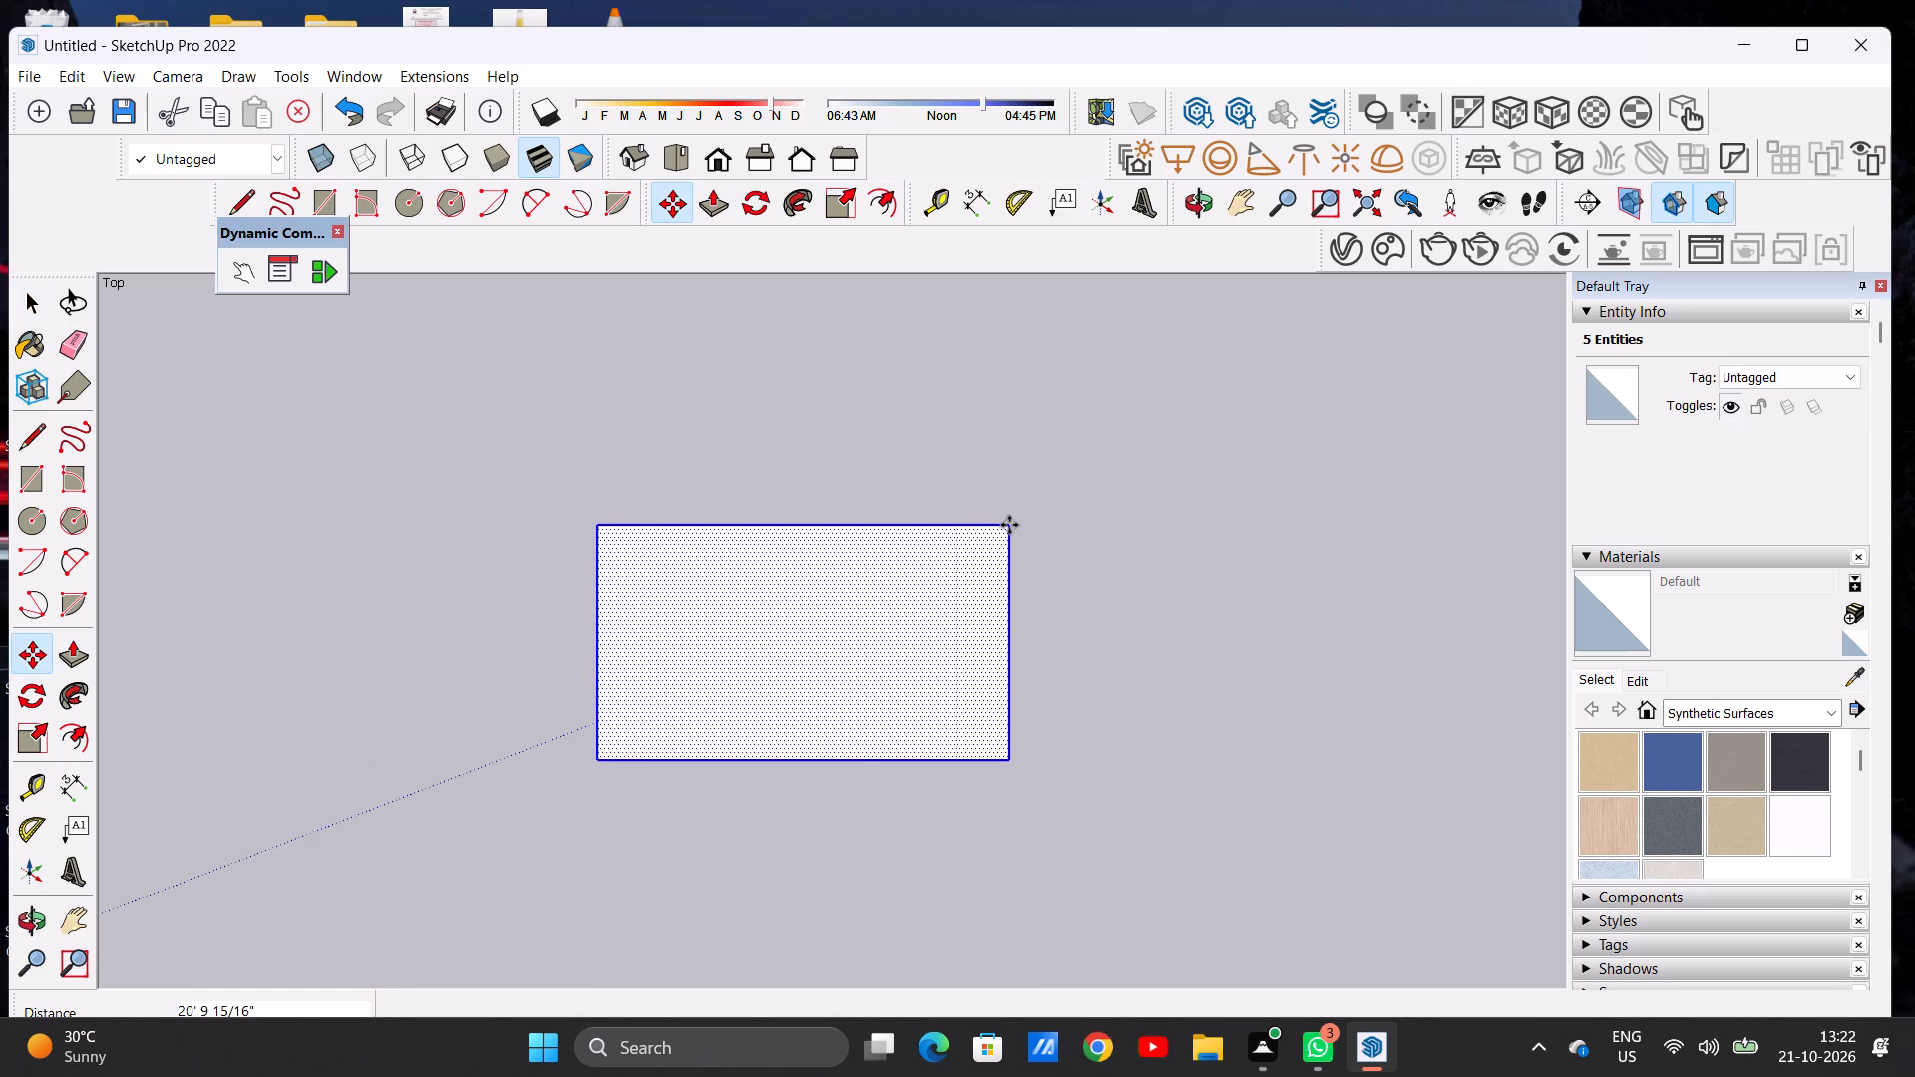
key("space")
left_click(1231, 542)
Draw an adjoining rectangle about 11' 5" by 1' 10" along the full upper edge of the existing rectangle.
scroll(1025, 596, "up", 2)
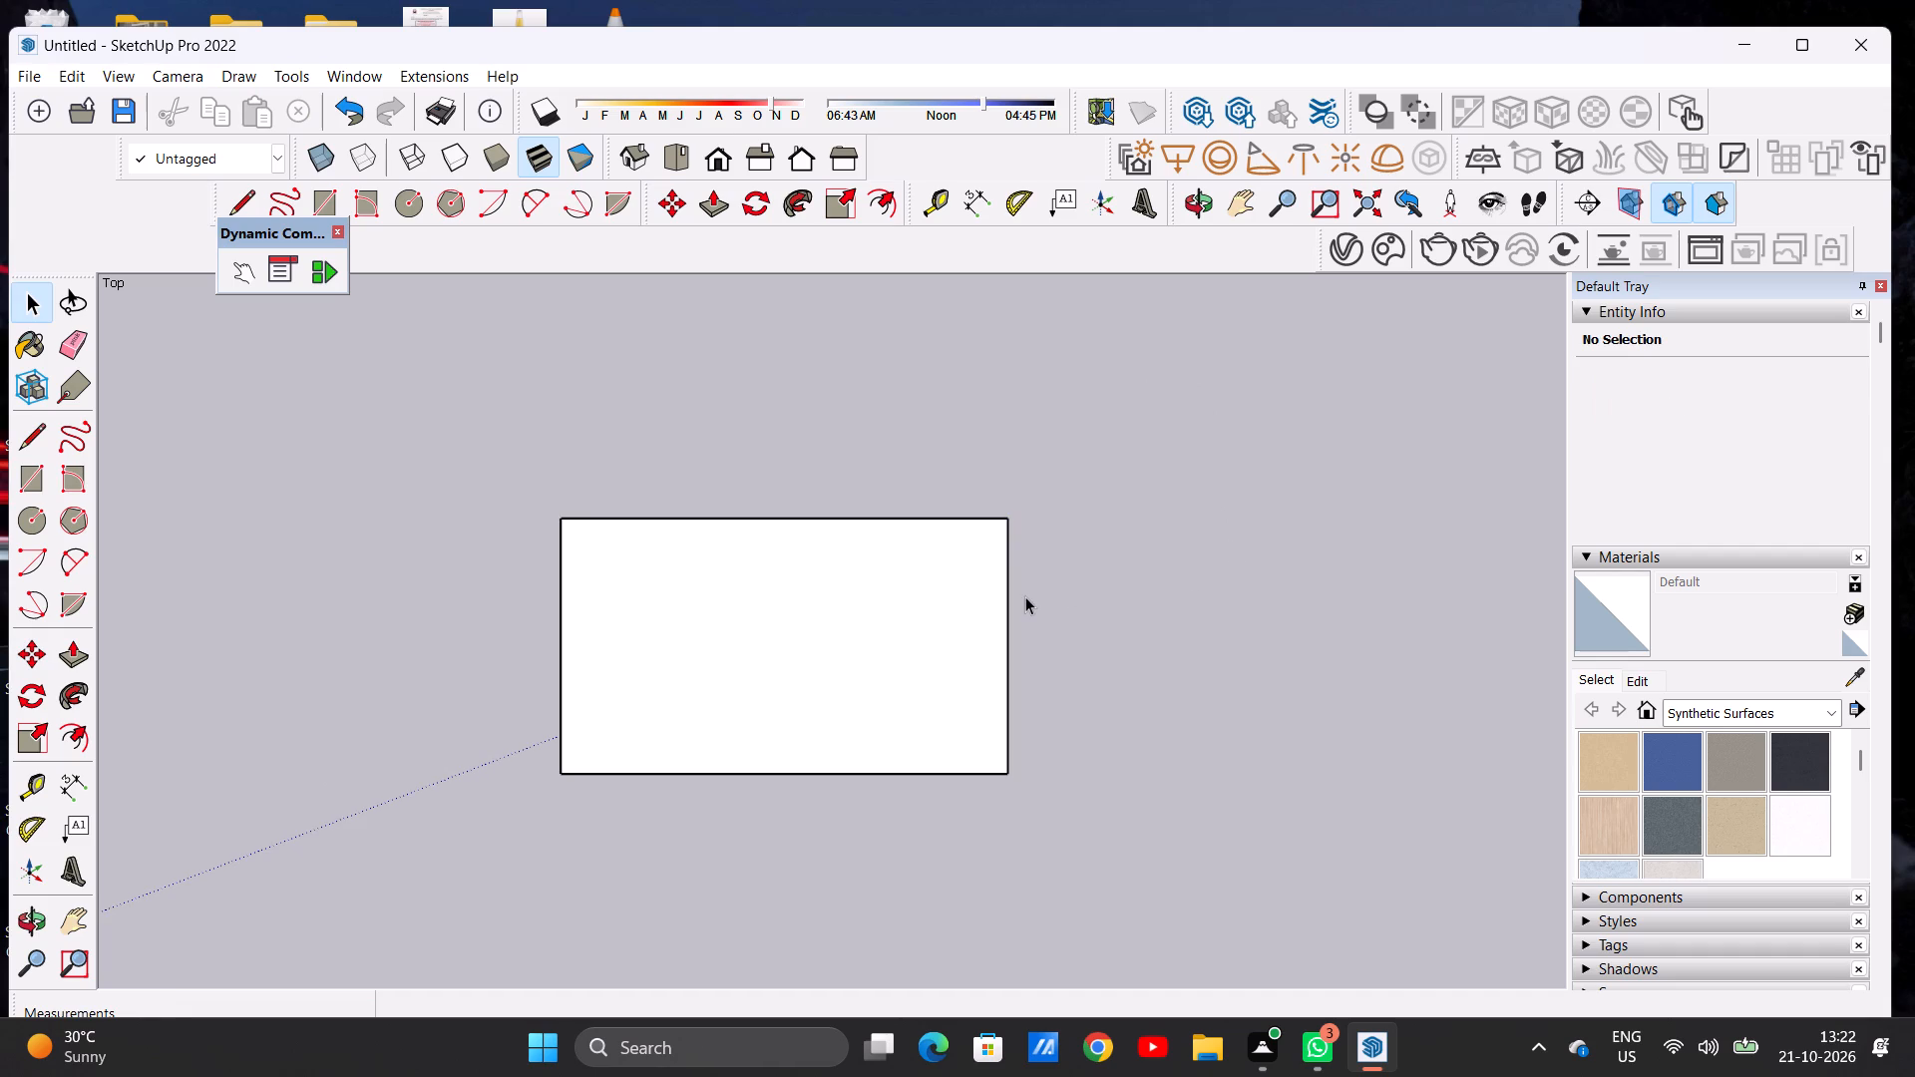
key("r")
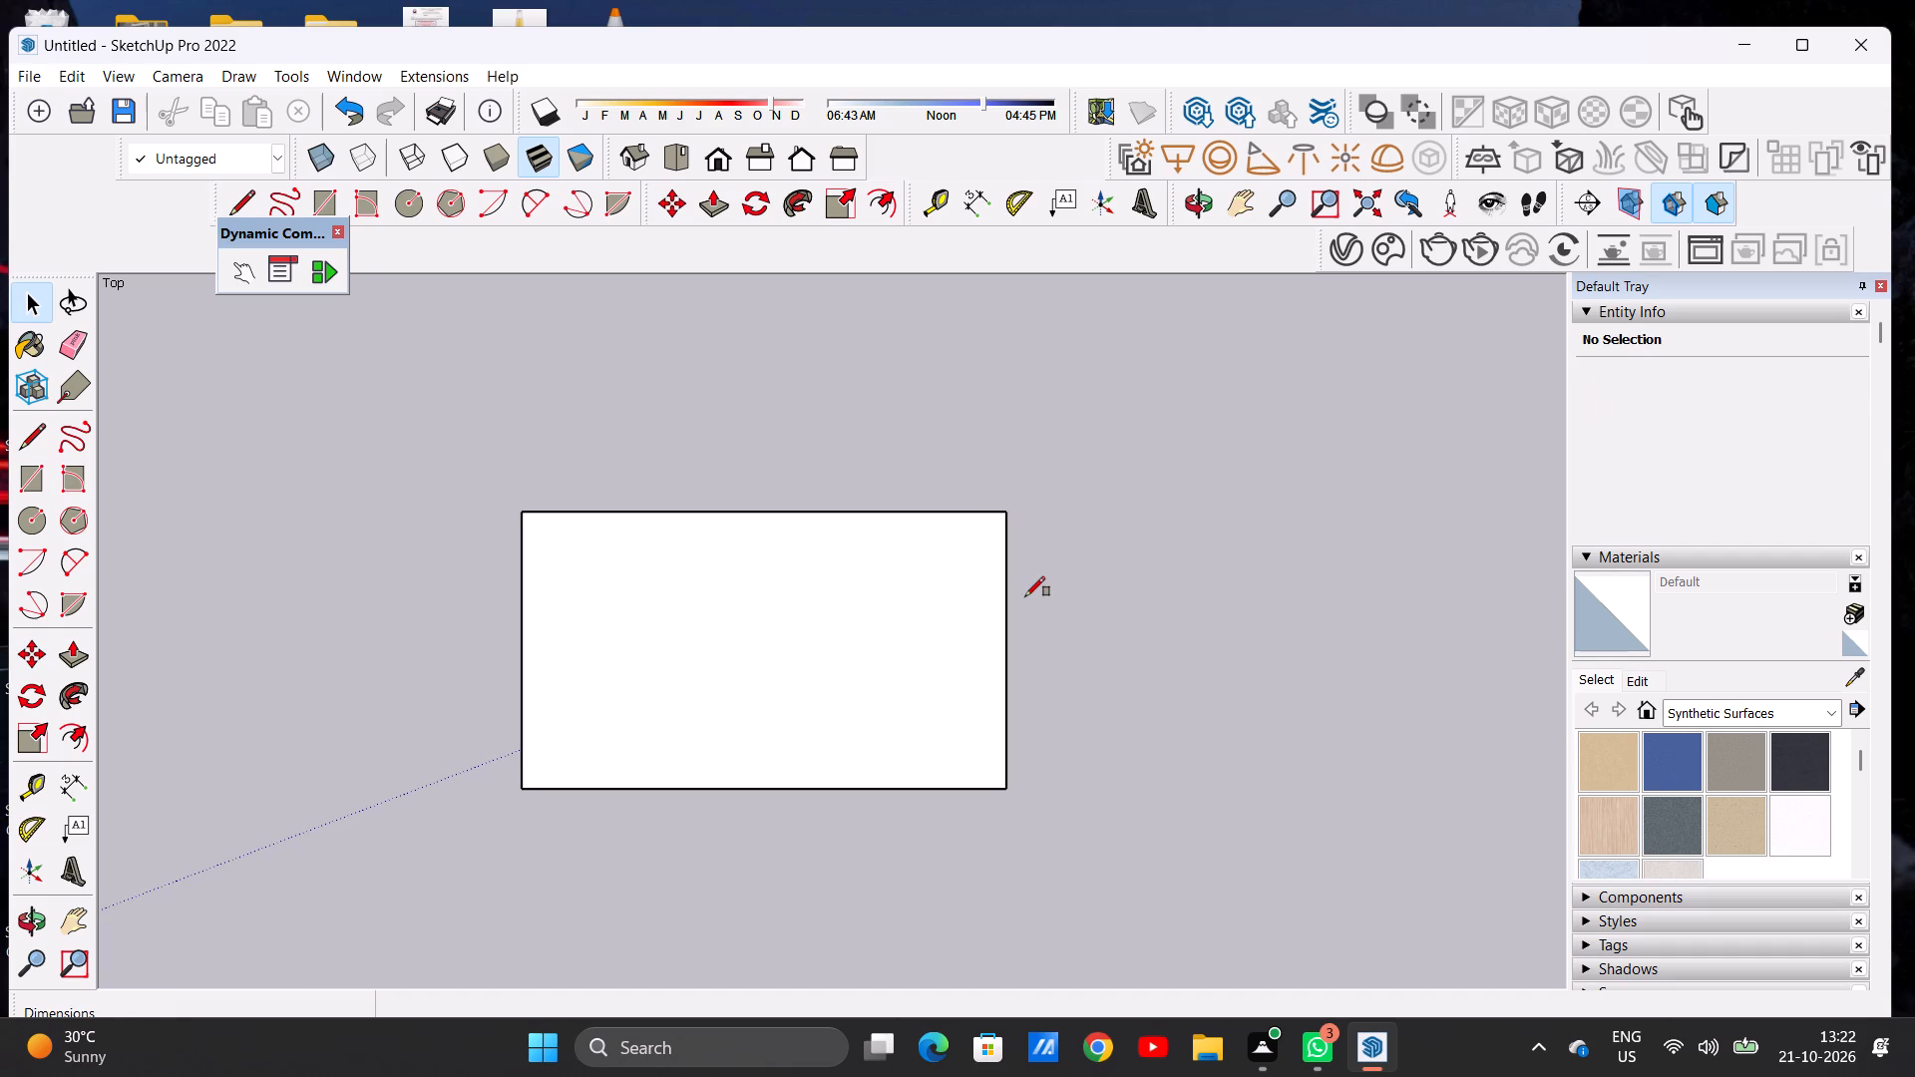
left_click(518, 517)
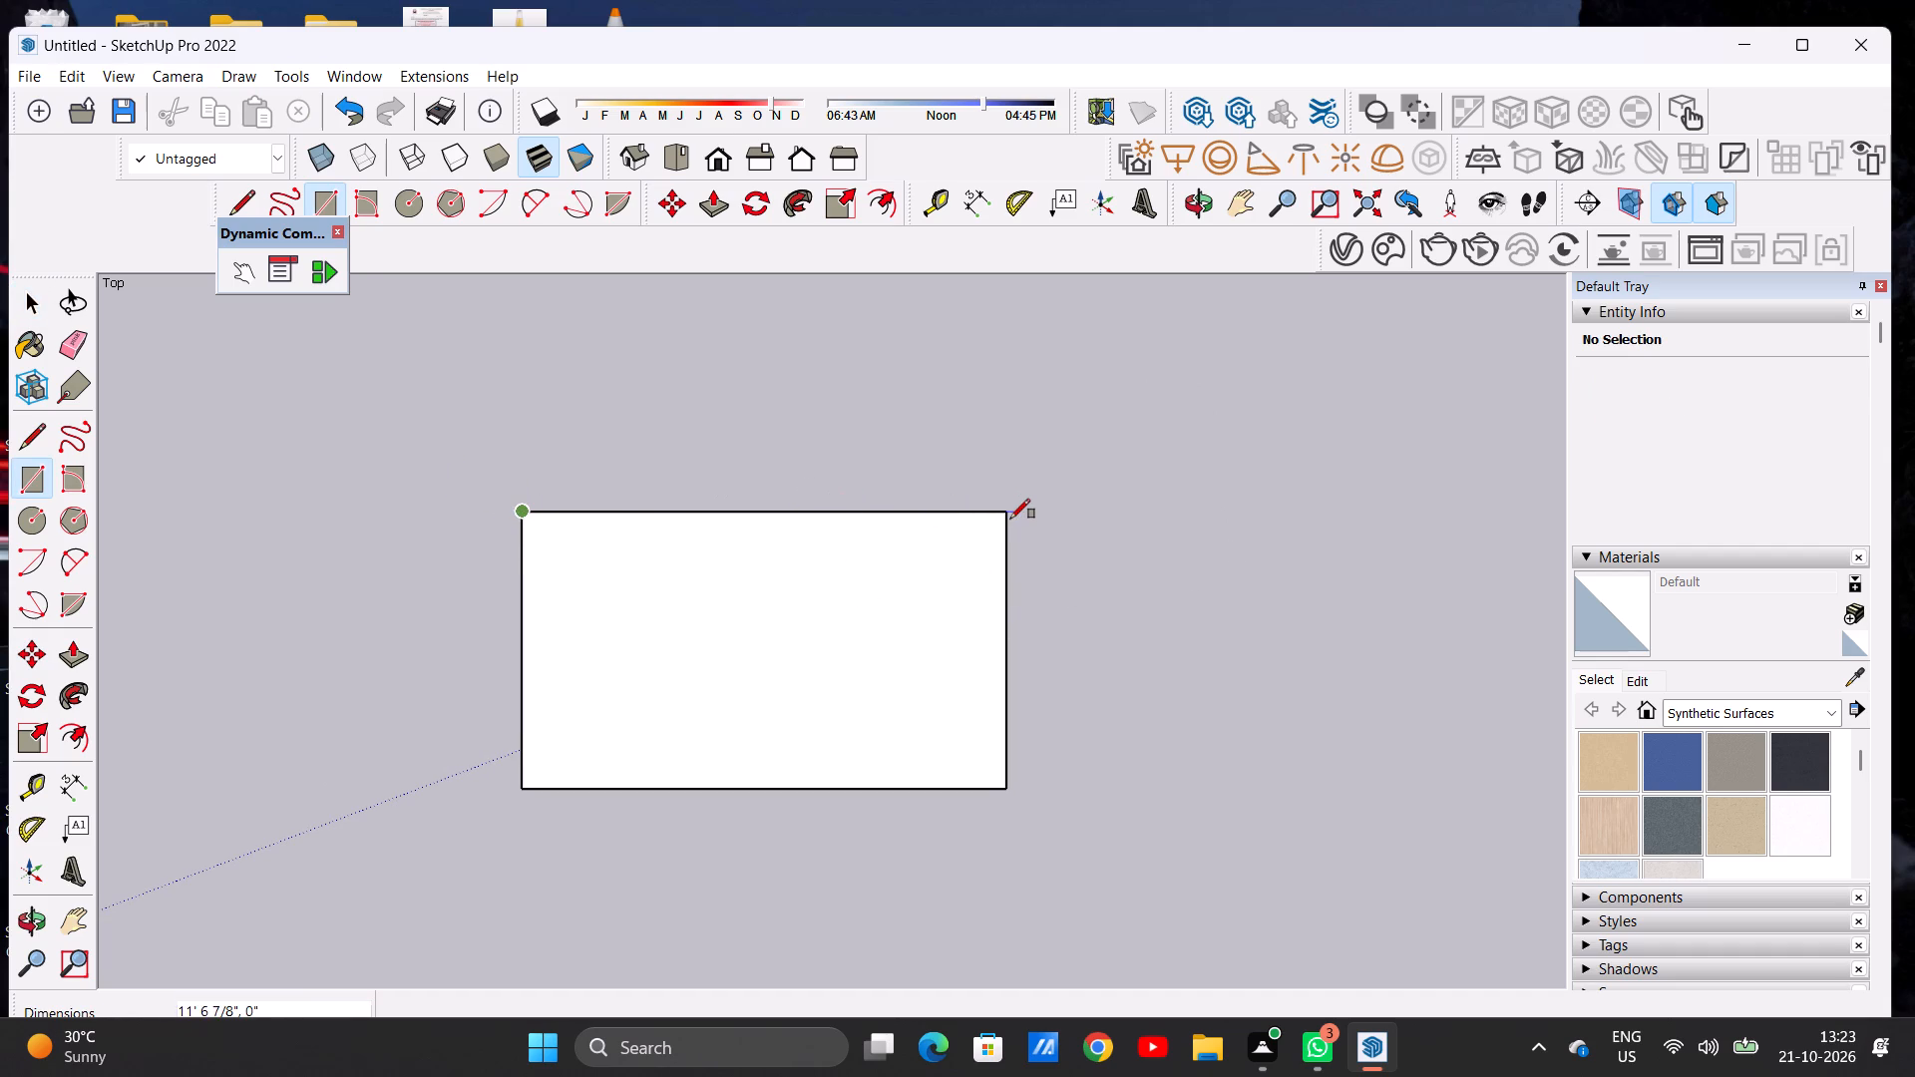
left_click(1010, 519)
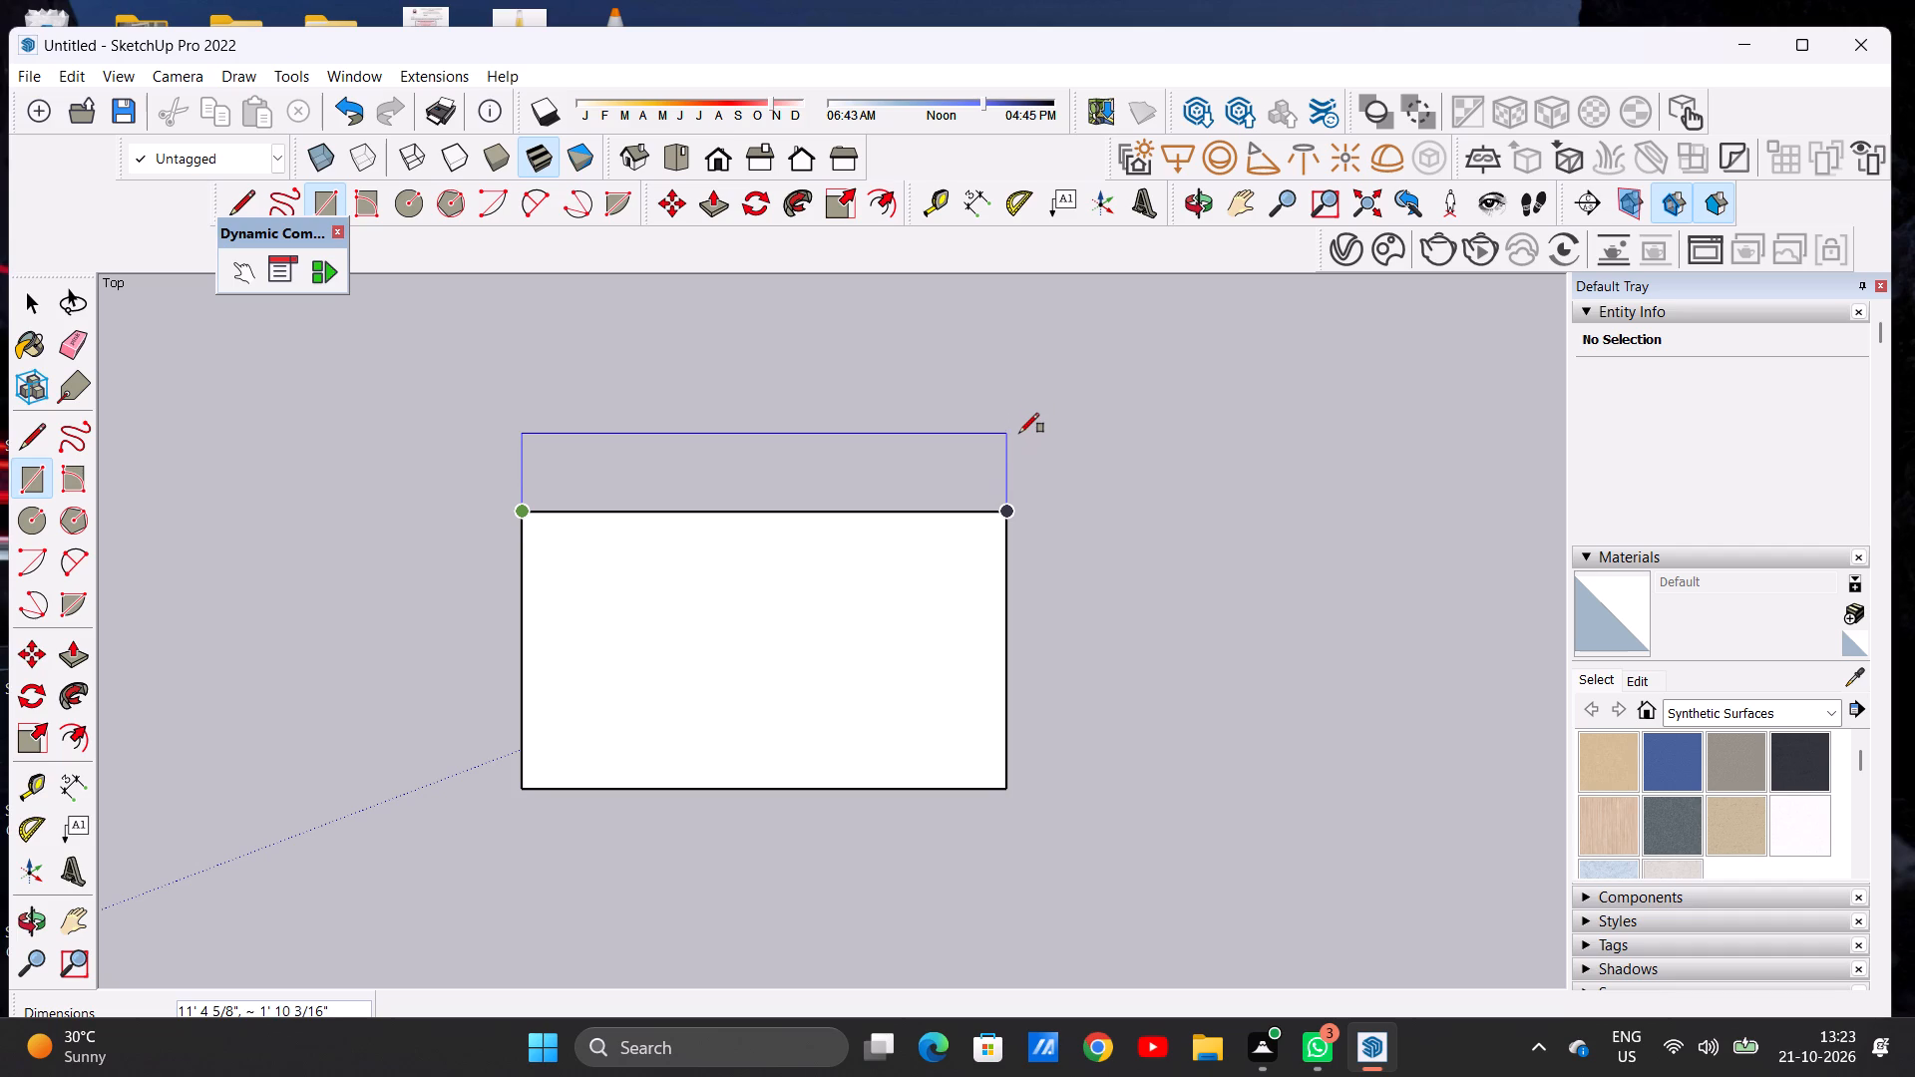
left_click(1019, 433)
Draw an adjoining rectangle about 8' 4" by 5' 2" along the full right edge of the combined shape.
left_click(1009, 436)
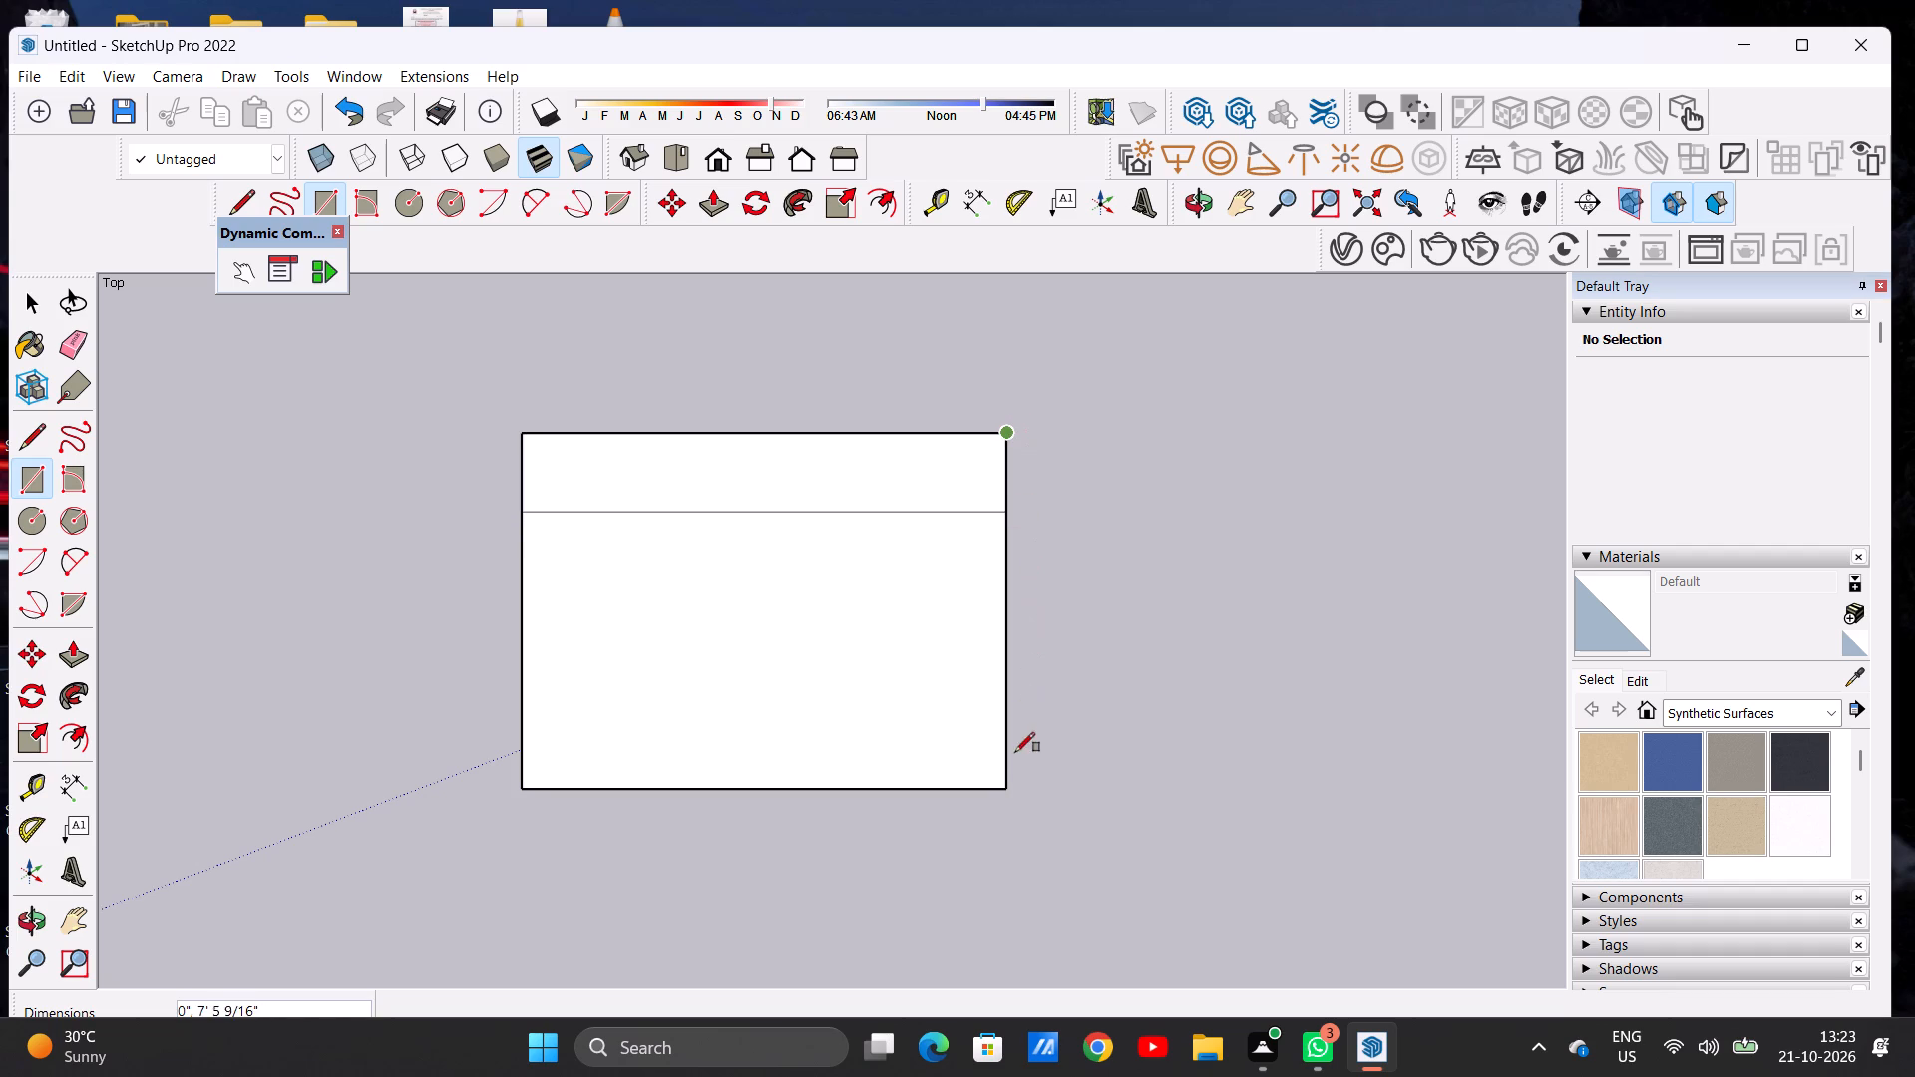
left_click(1009, 788)
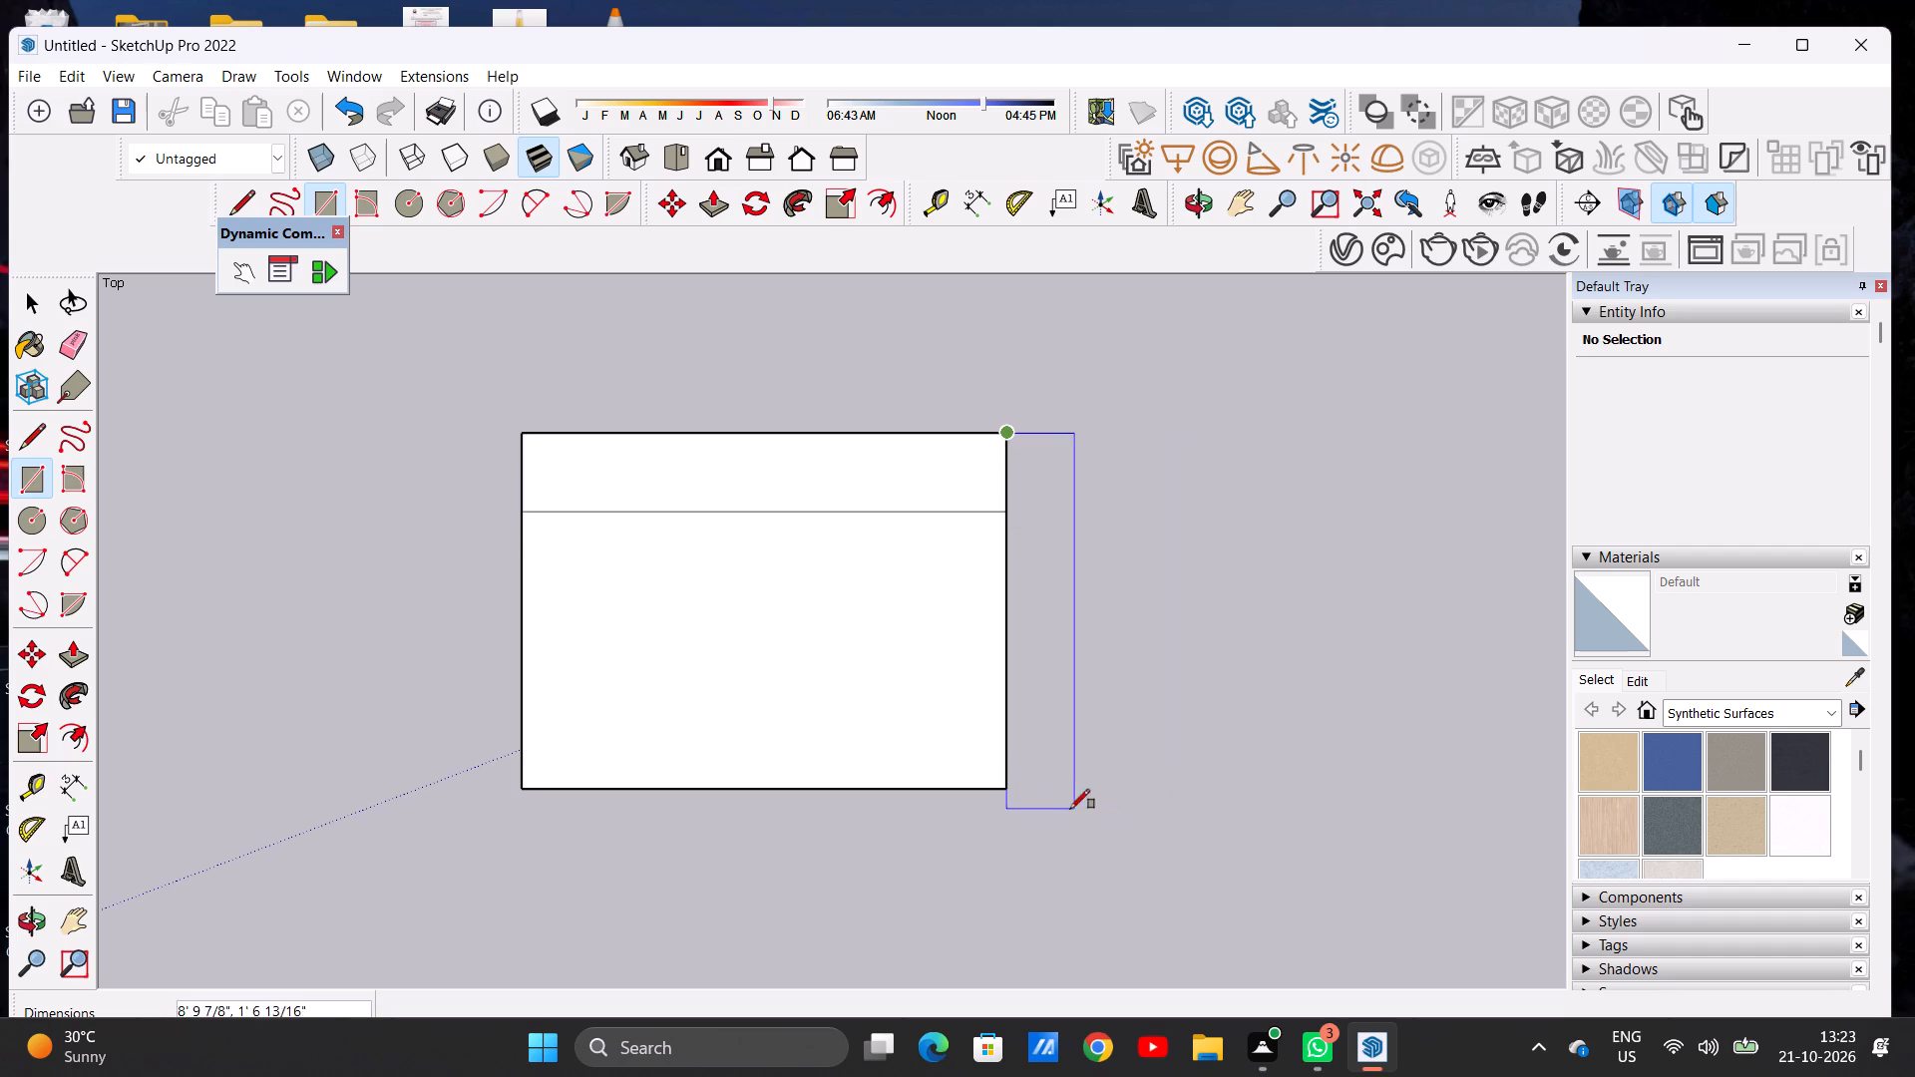
left_click(1005, 786)
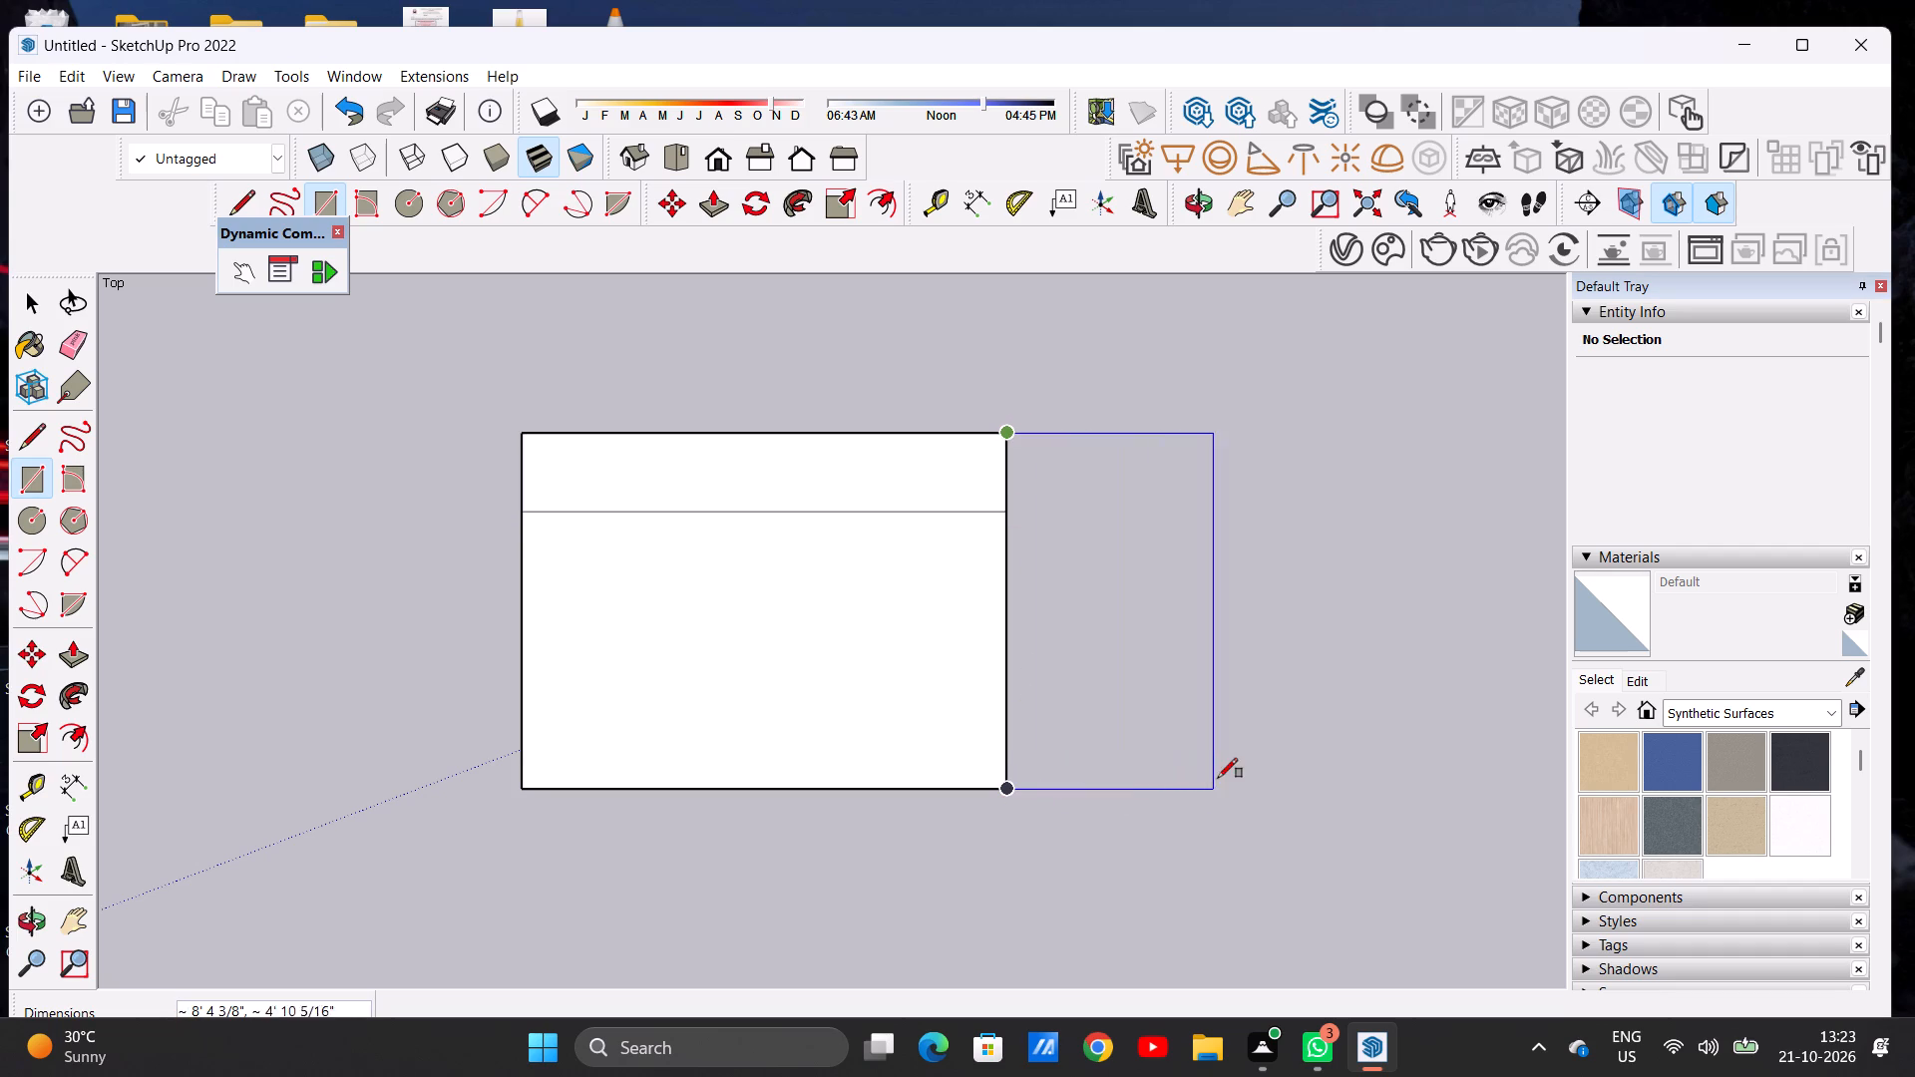
left_click(1230, 784)
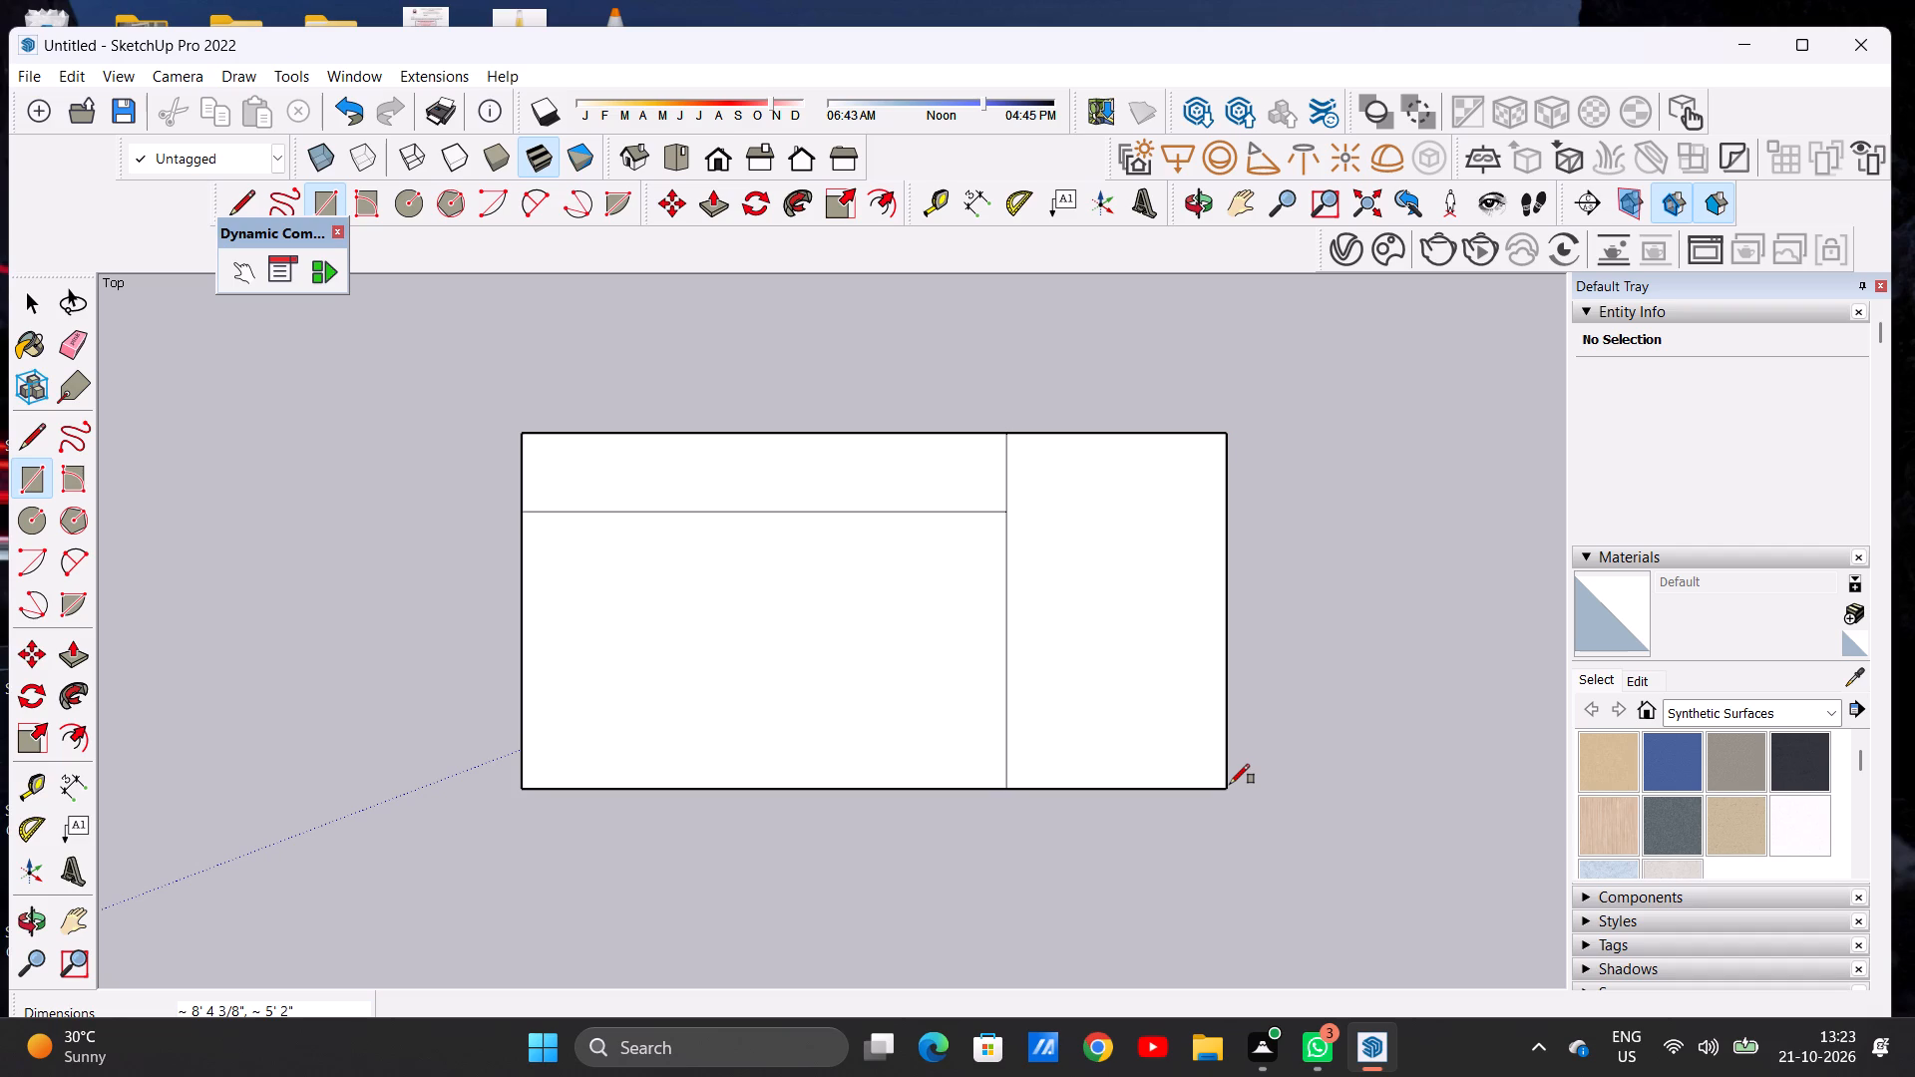
key("space")
Erase the horizontal and vertical dividing lines inside the shape to merge it into one rectangular face.
type("E")
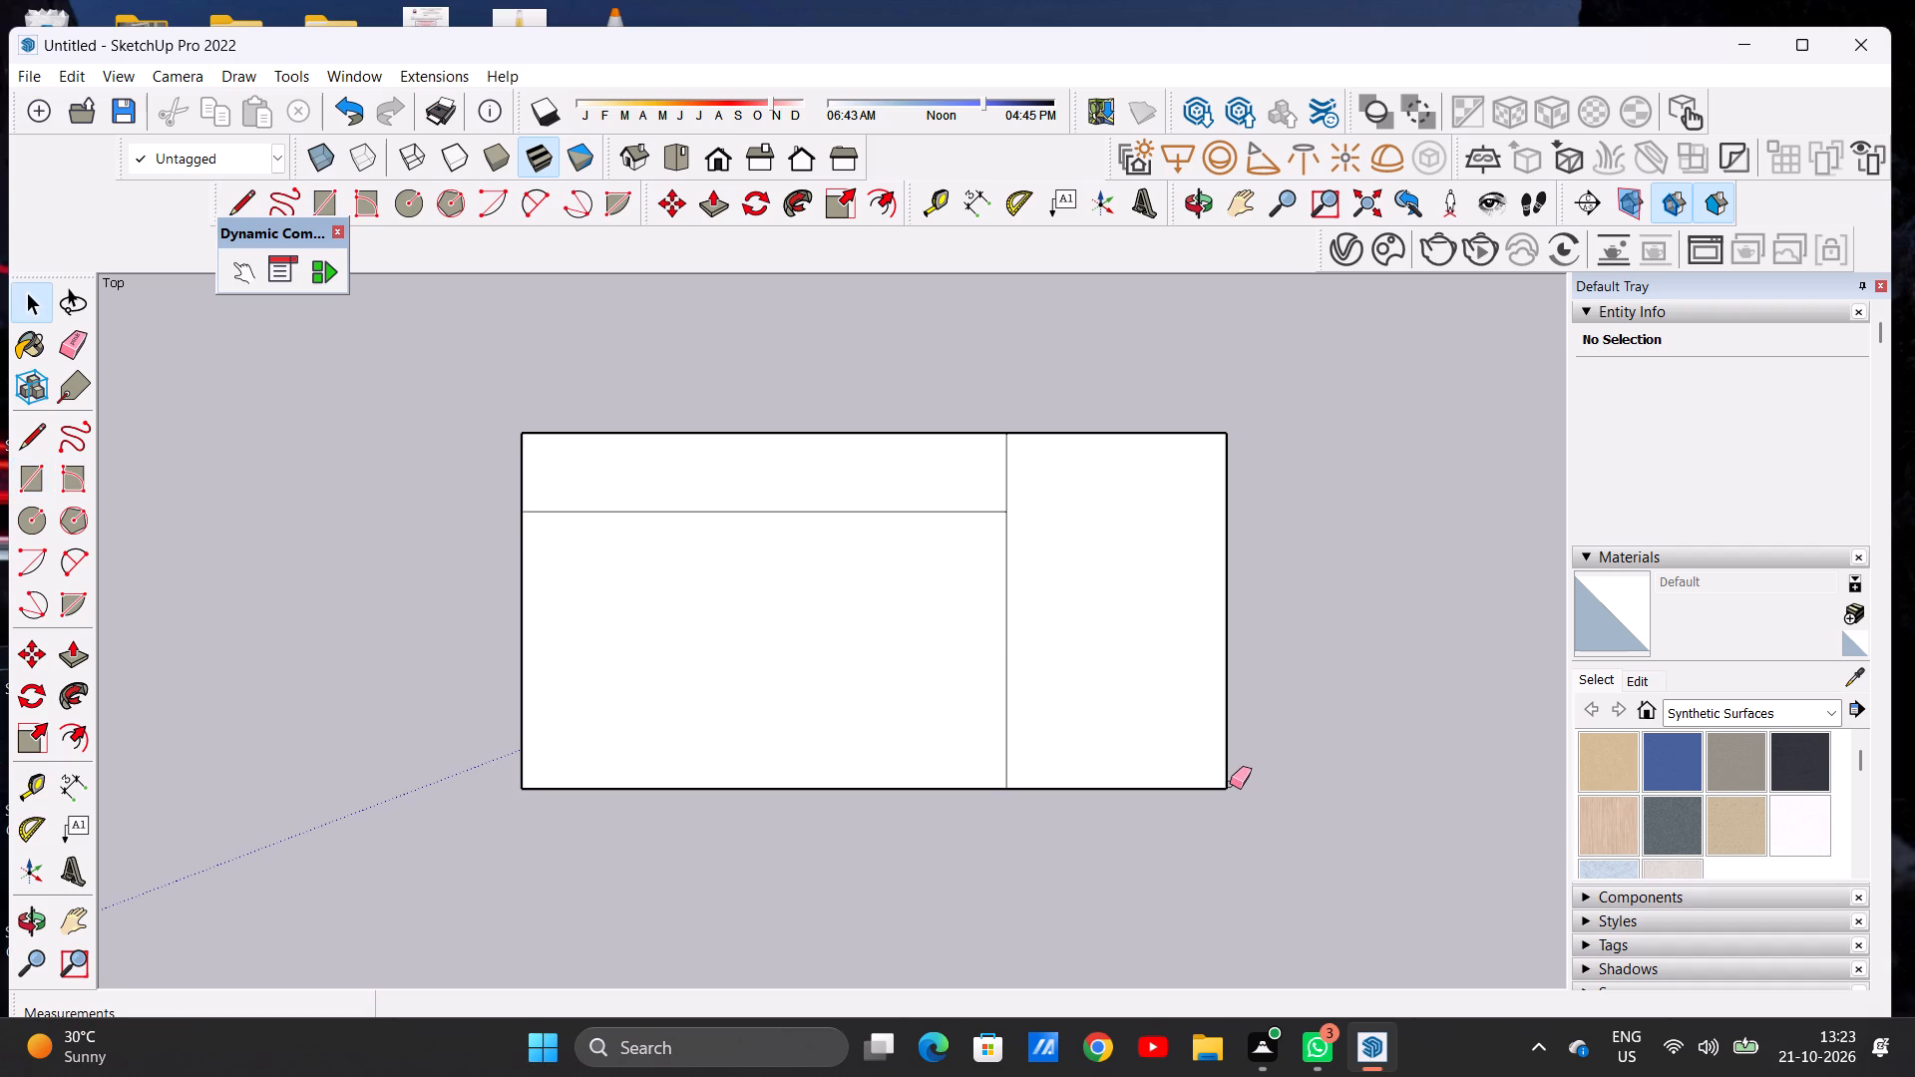
scroll(999, 618, "up", 3)
left_click_drag(970, 462, 979, 493)
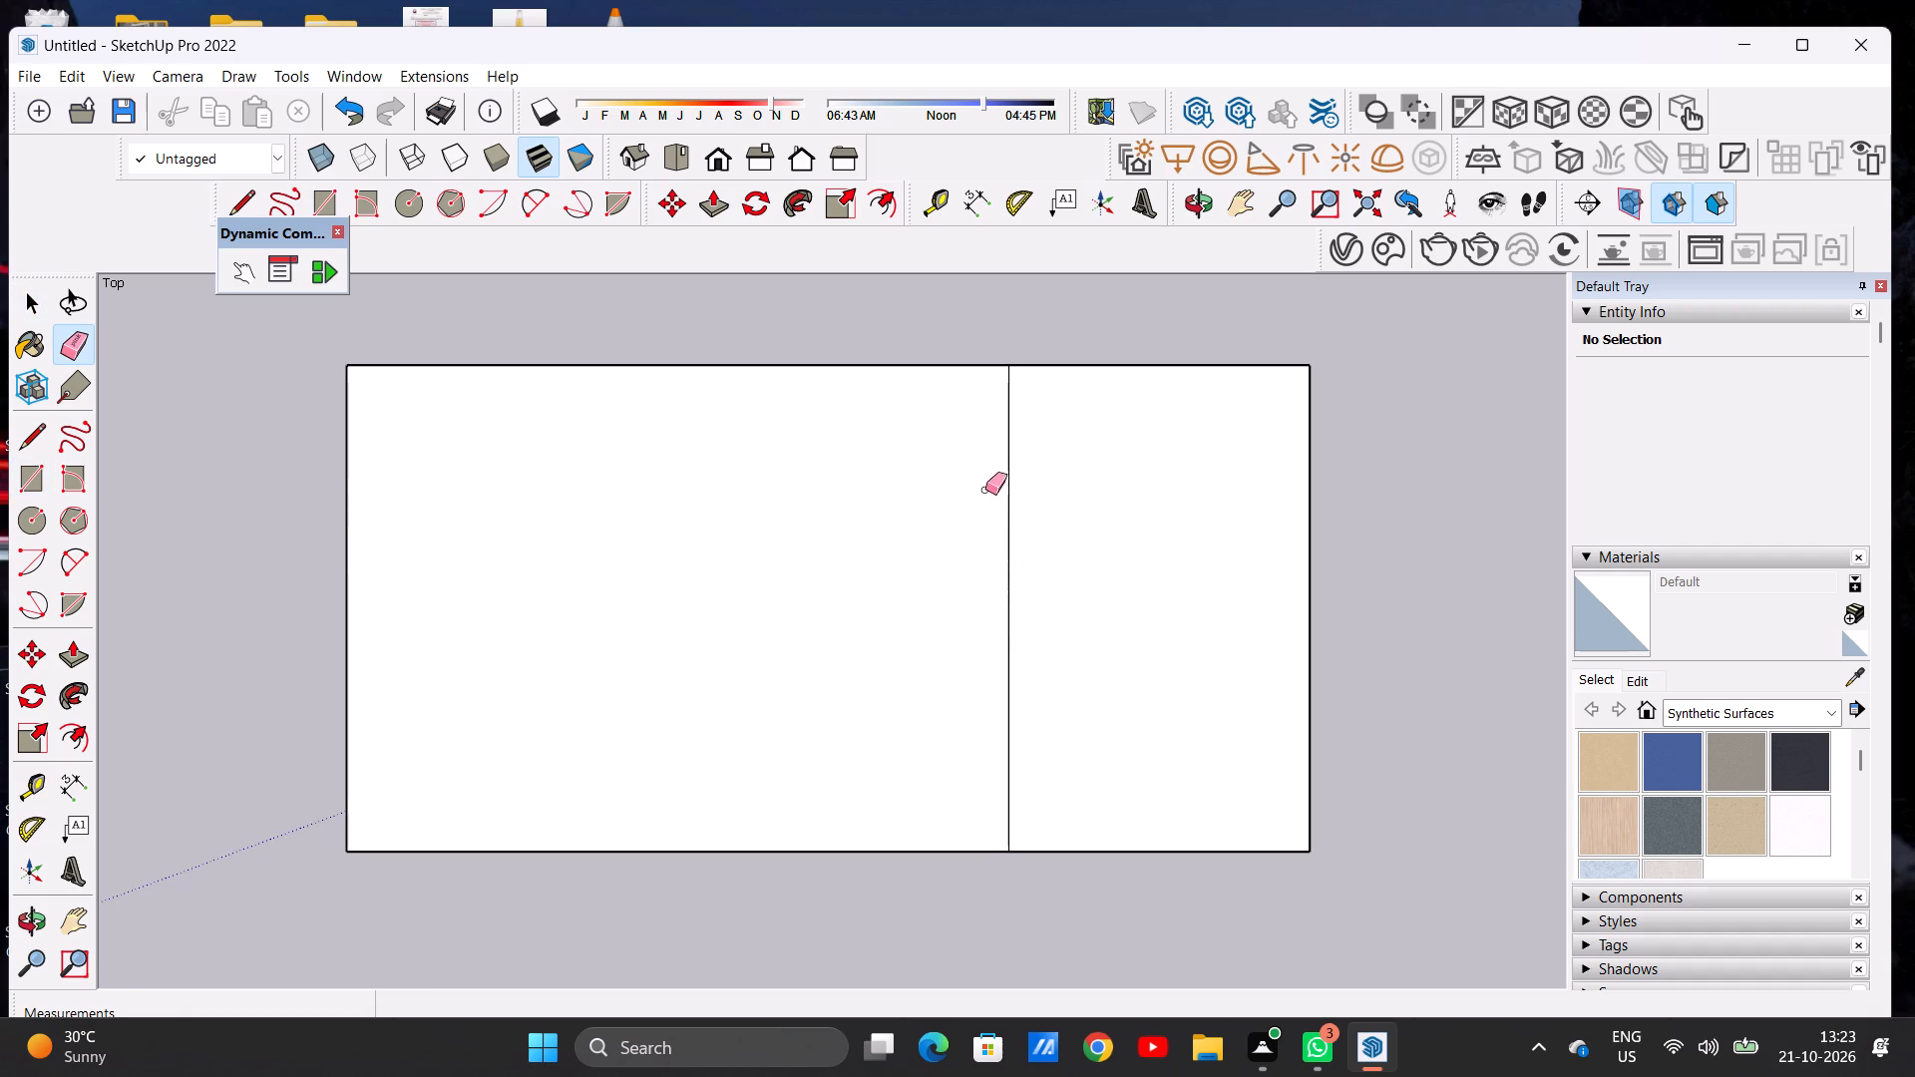
left_click_drag(1024, 469, 1001, 512)
key("space")
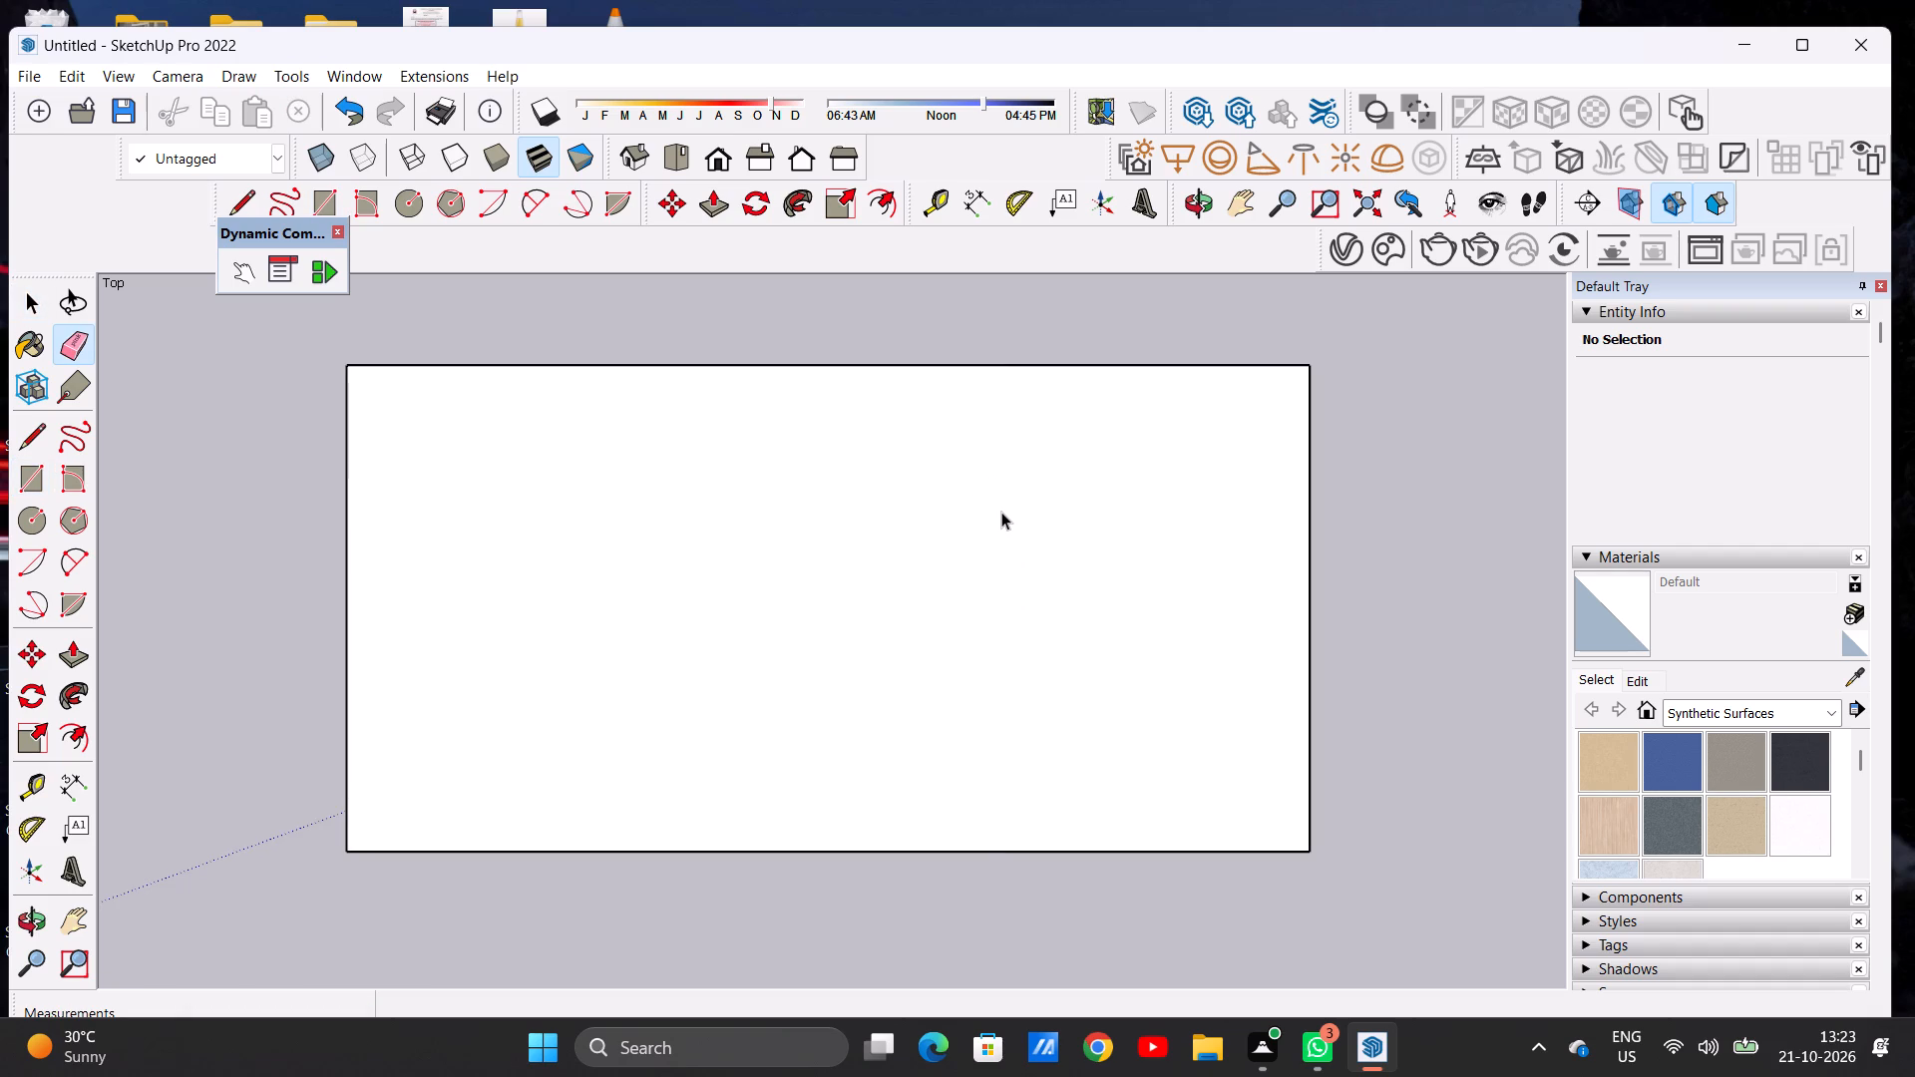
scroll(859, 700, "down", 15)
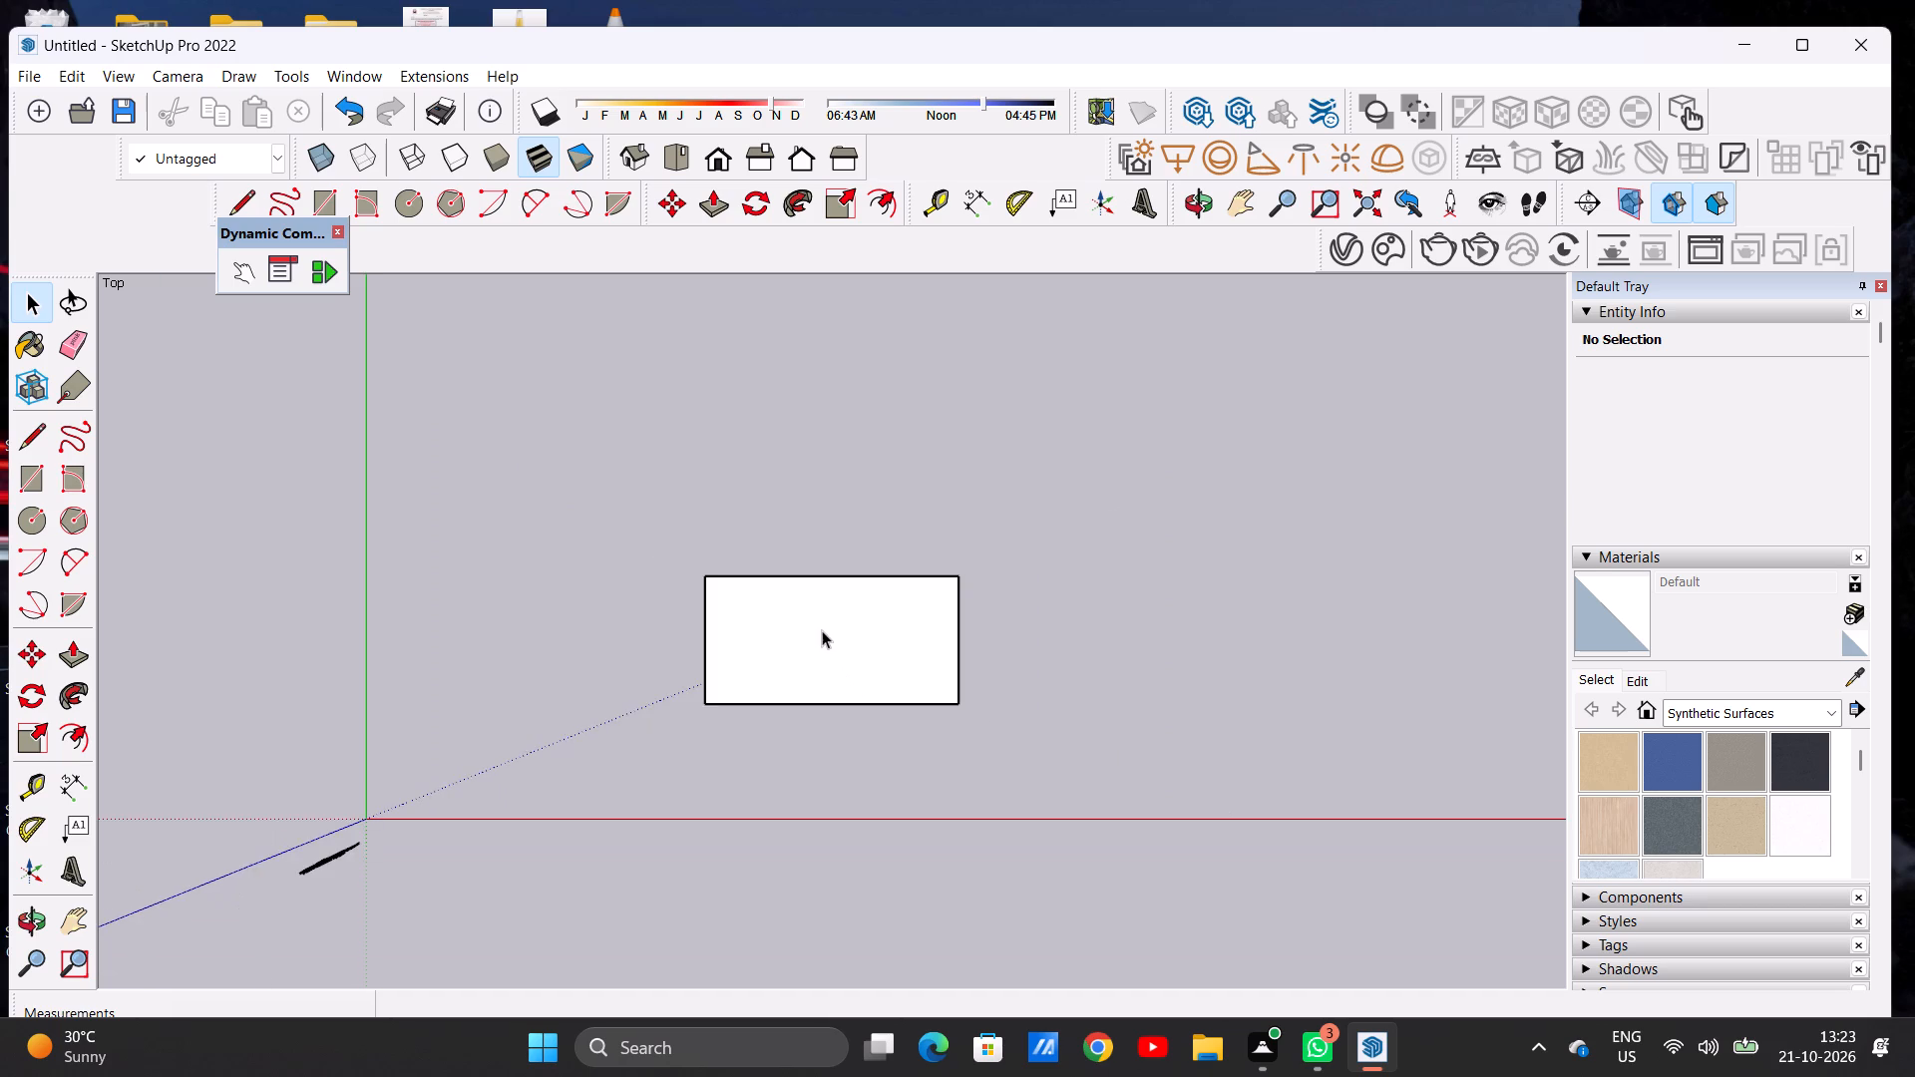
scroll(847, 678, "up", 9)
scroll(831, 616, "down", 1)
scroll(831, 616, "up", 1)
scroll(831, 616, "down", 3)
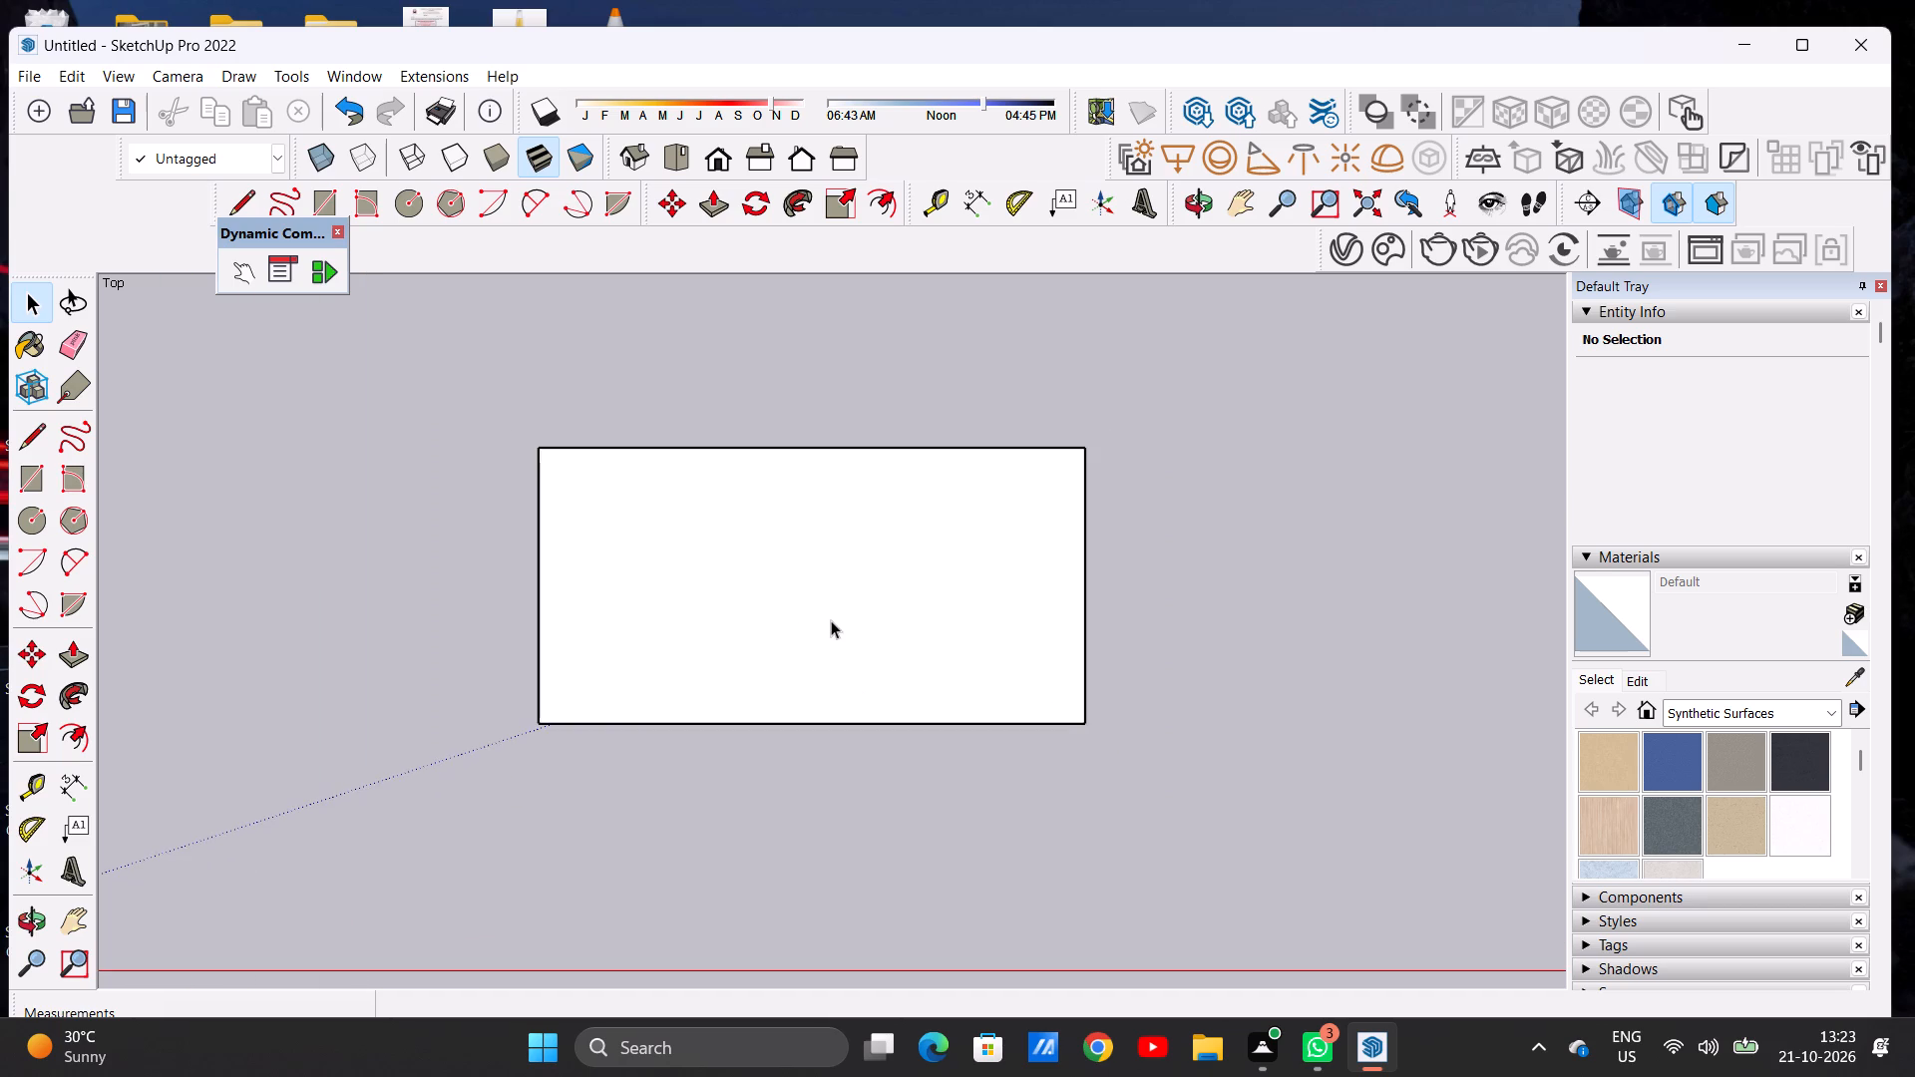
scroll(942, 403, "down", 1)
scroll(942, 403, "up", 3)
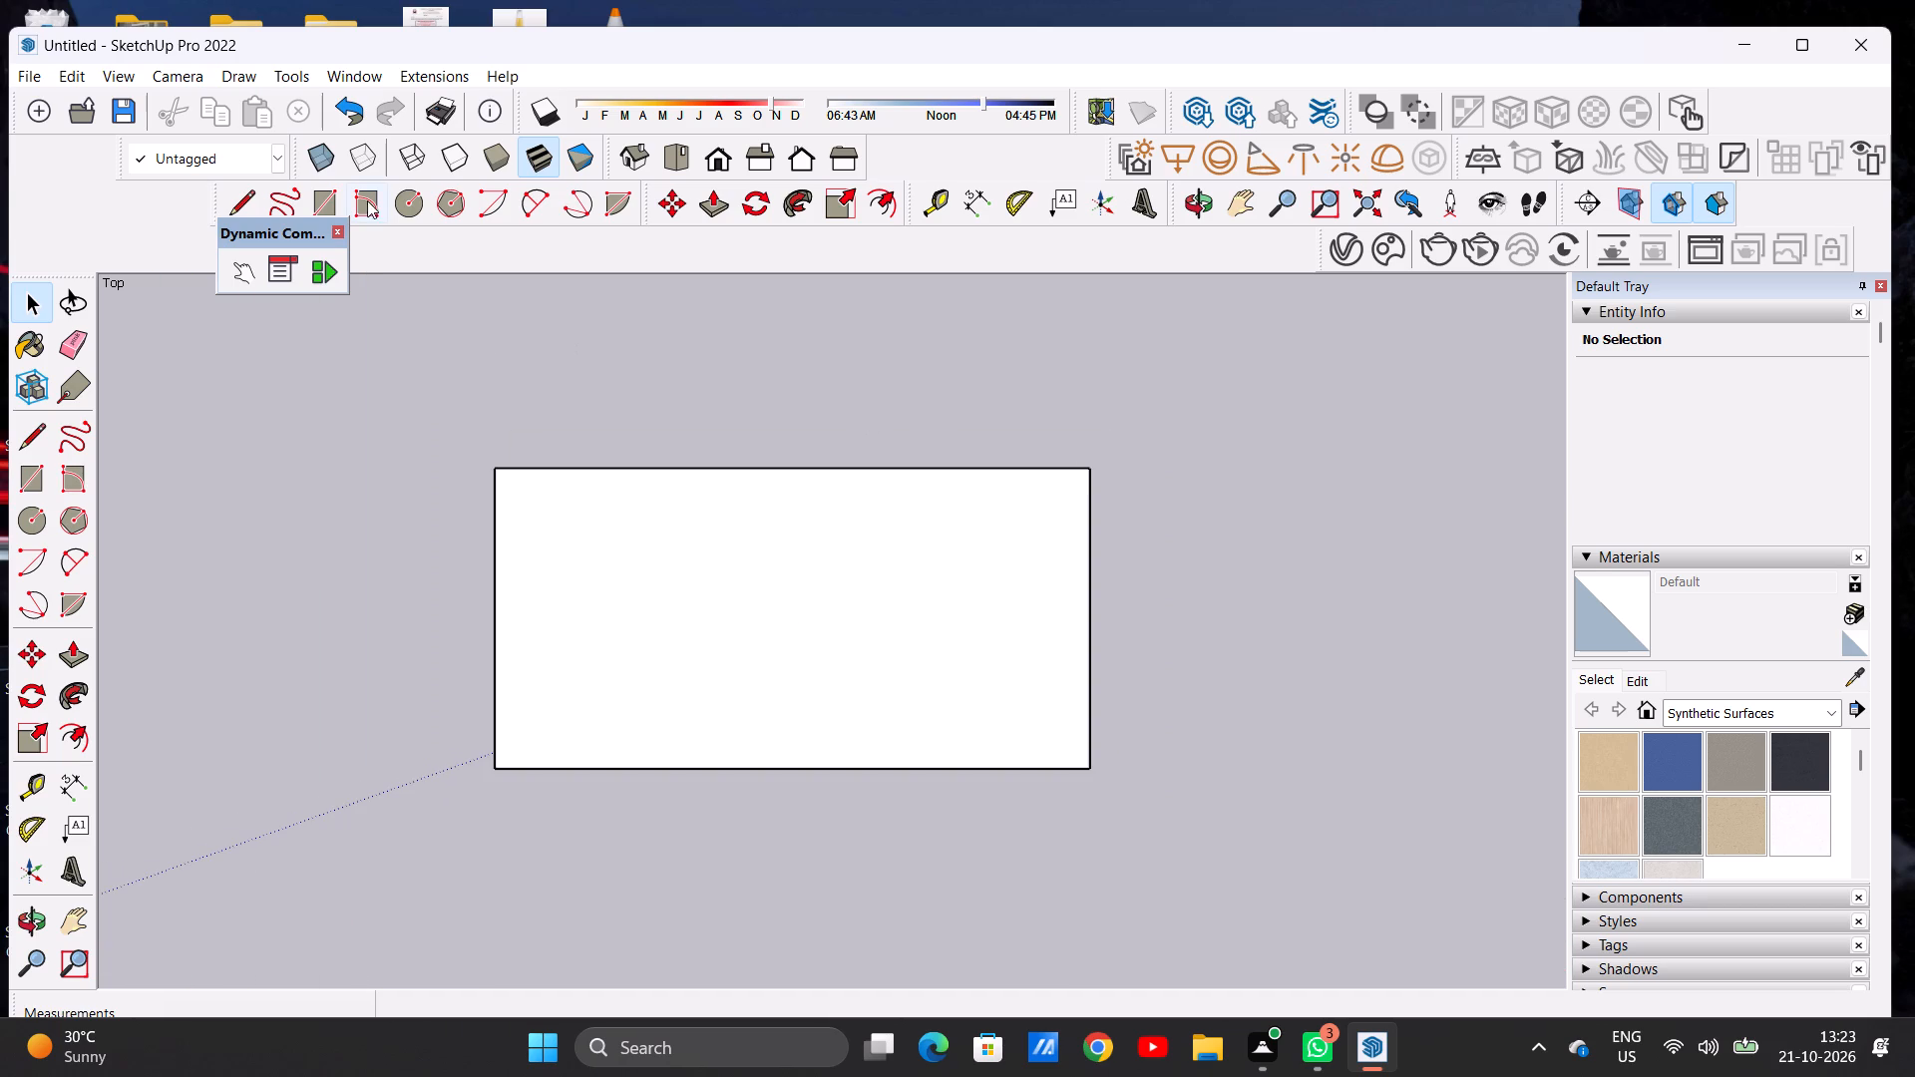
Draw an adjoining rectangle about 16' 7" by 2' 8" along the full upper edge of the merged rectangle.
left_click(327, 192)
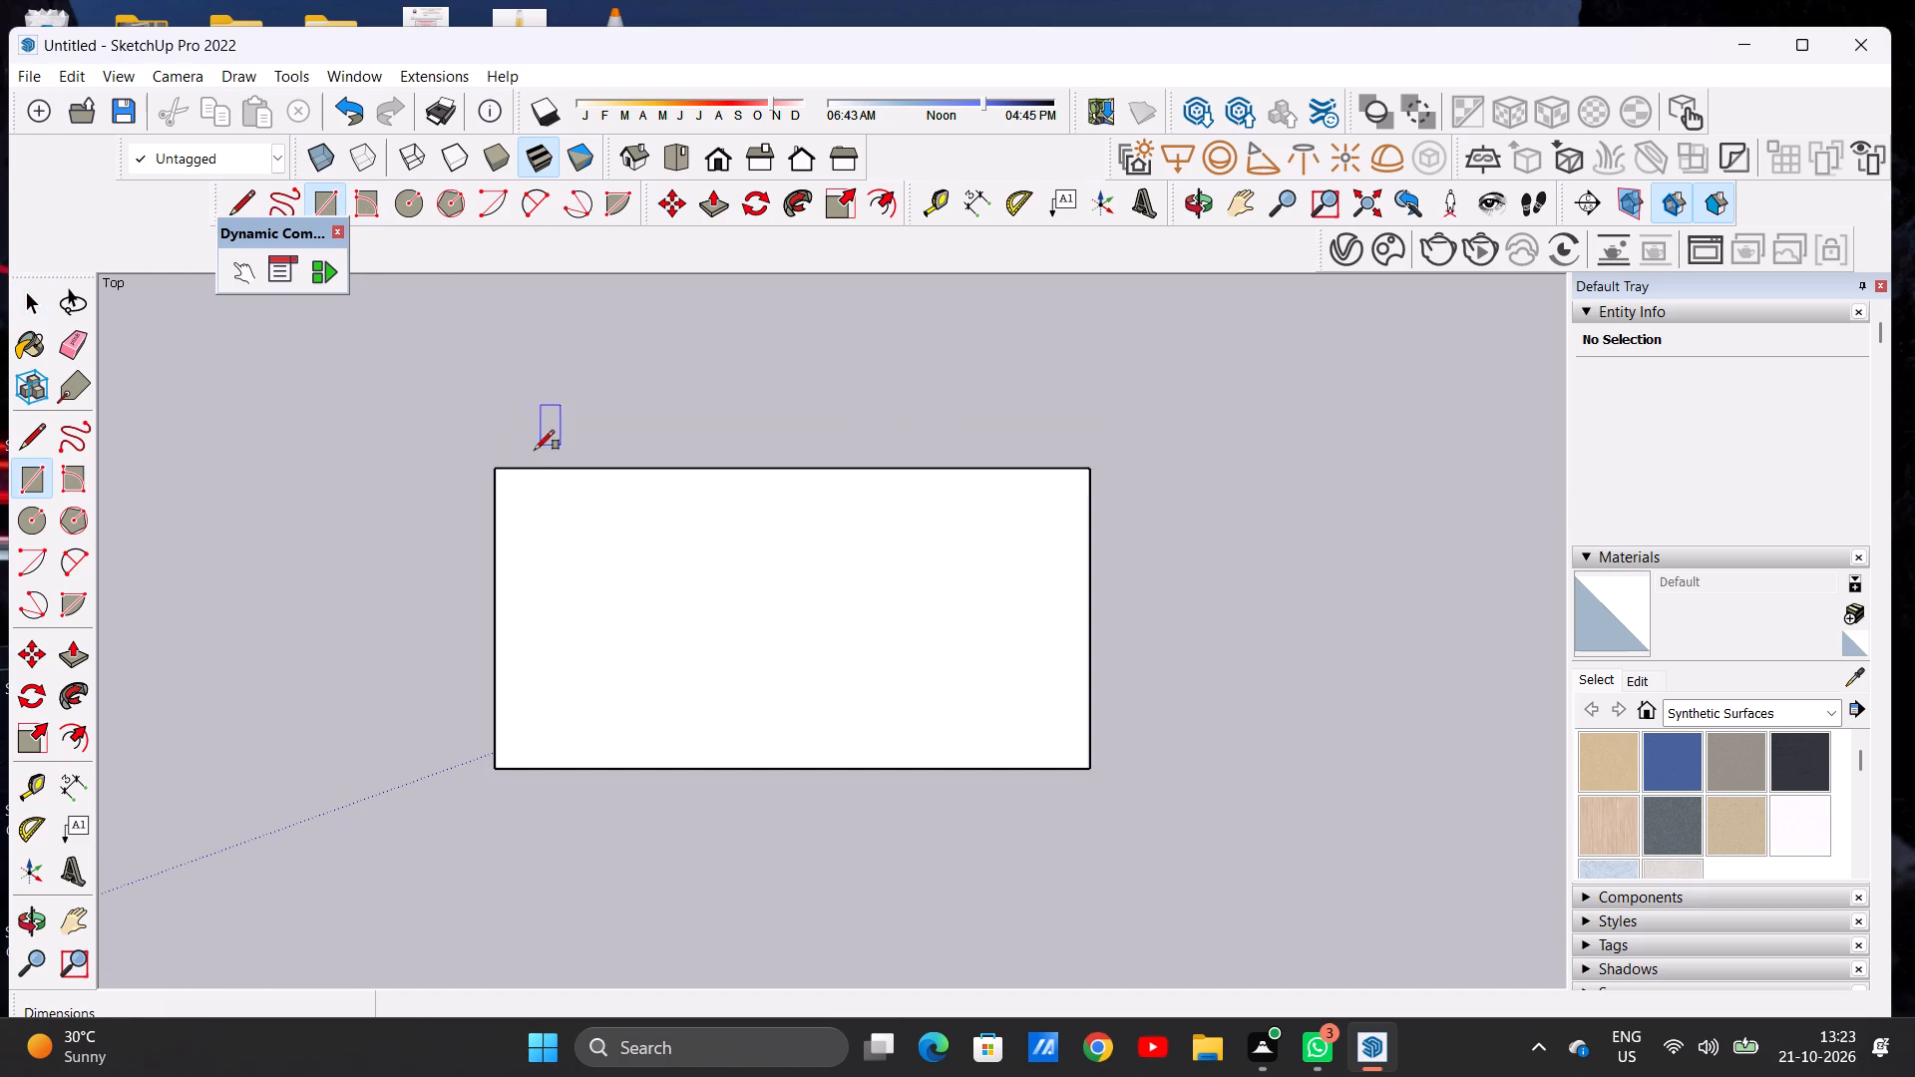
left_click(502, 465)
left_click(1094, 472)
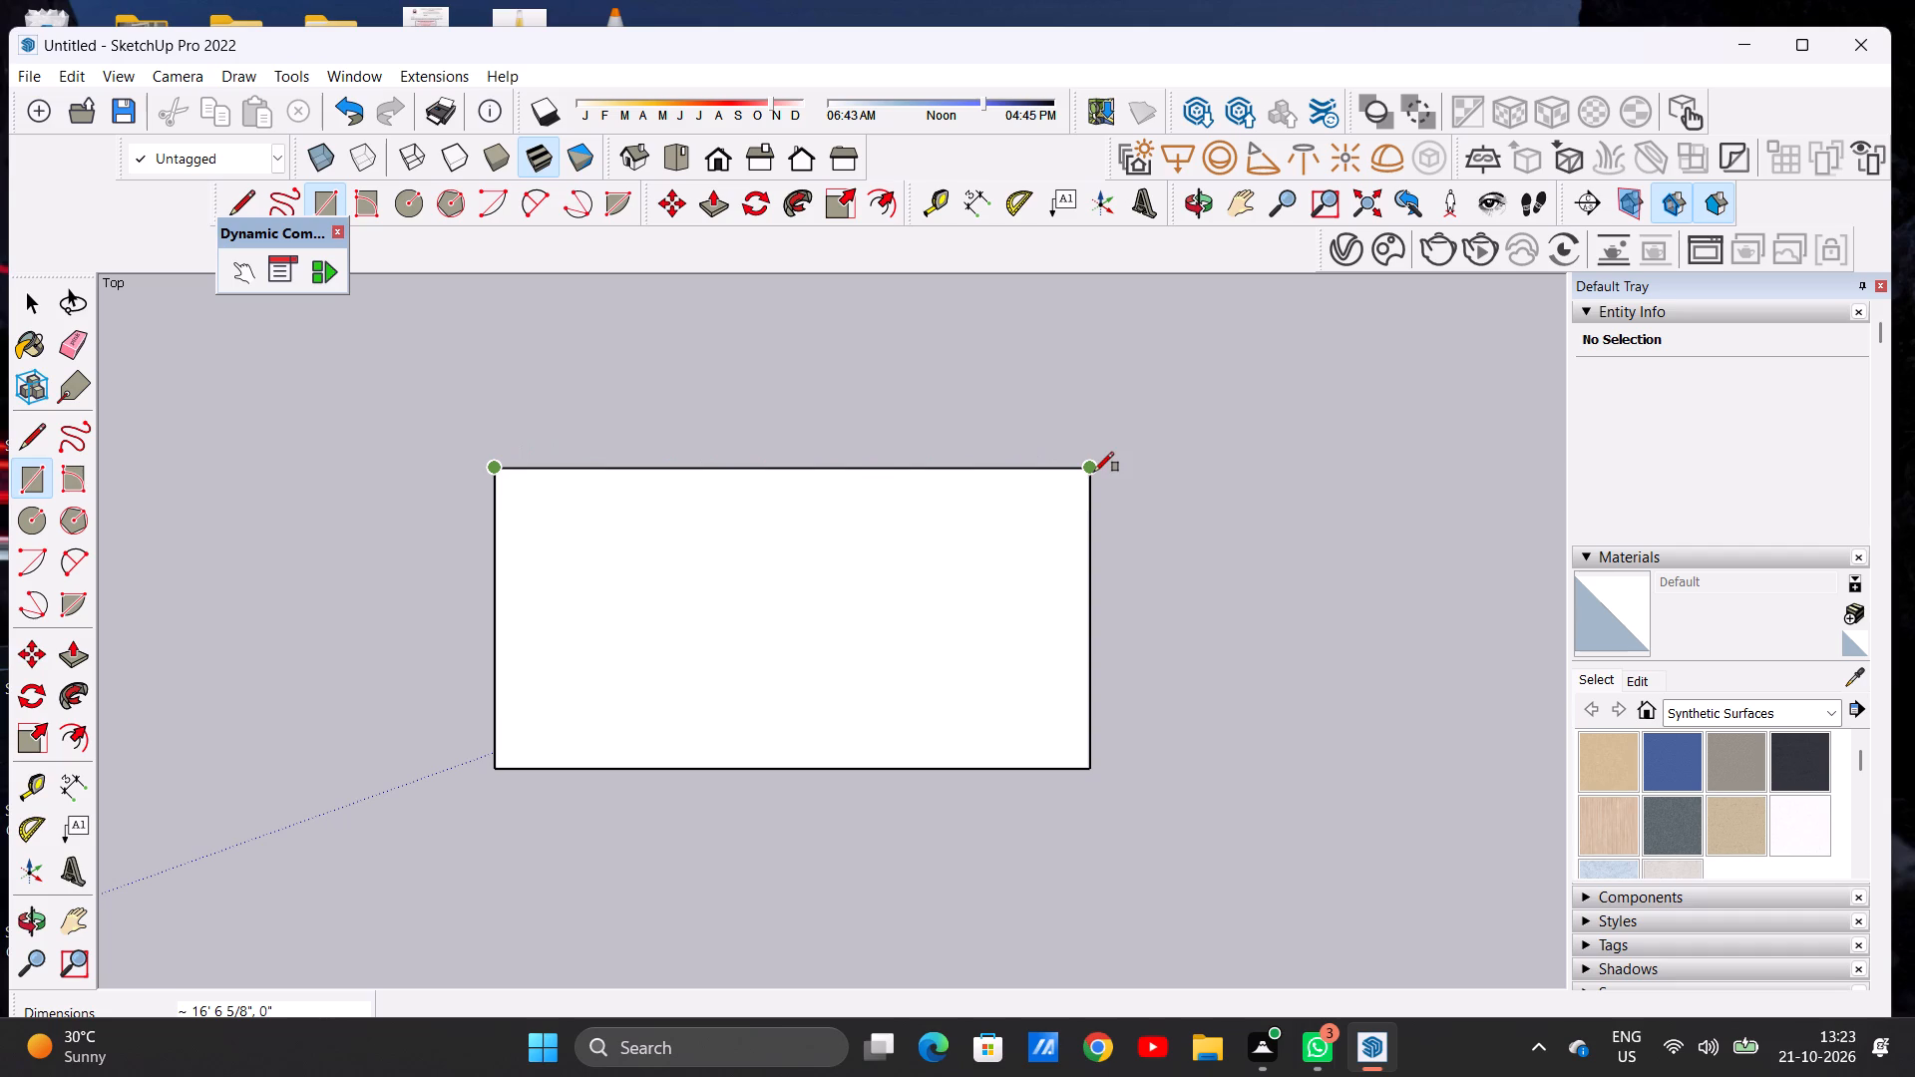
left_click(1110, 371)
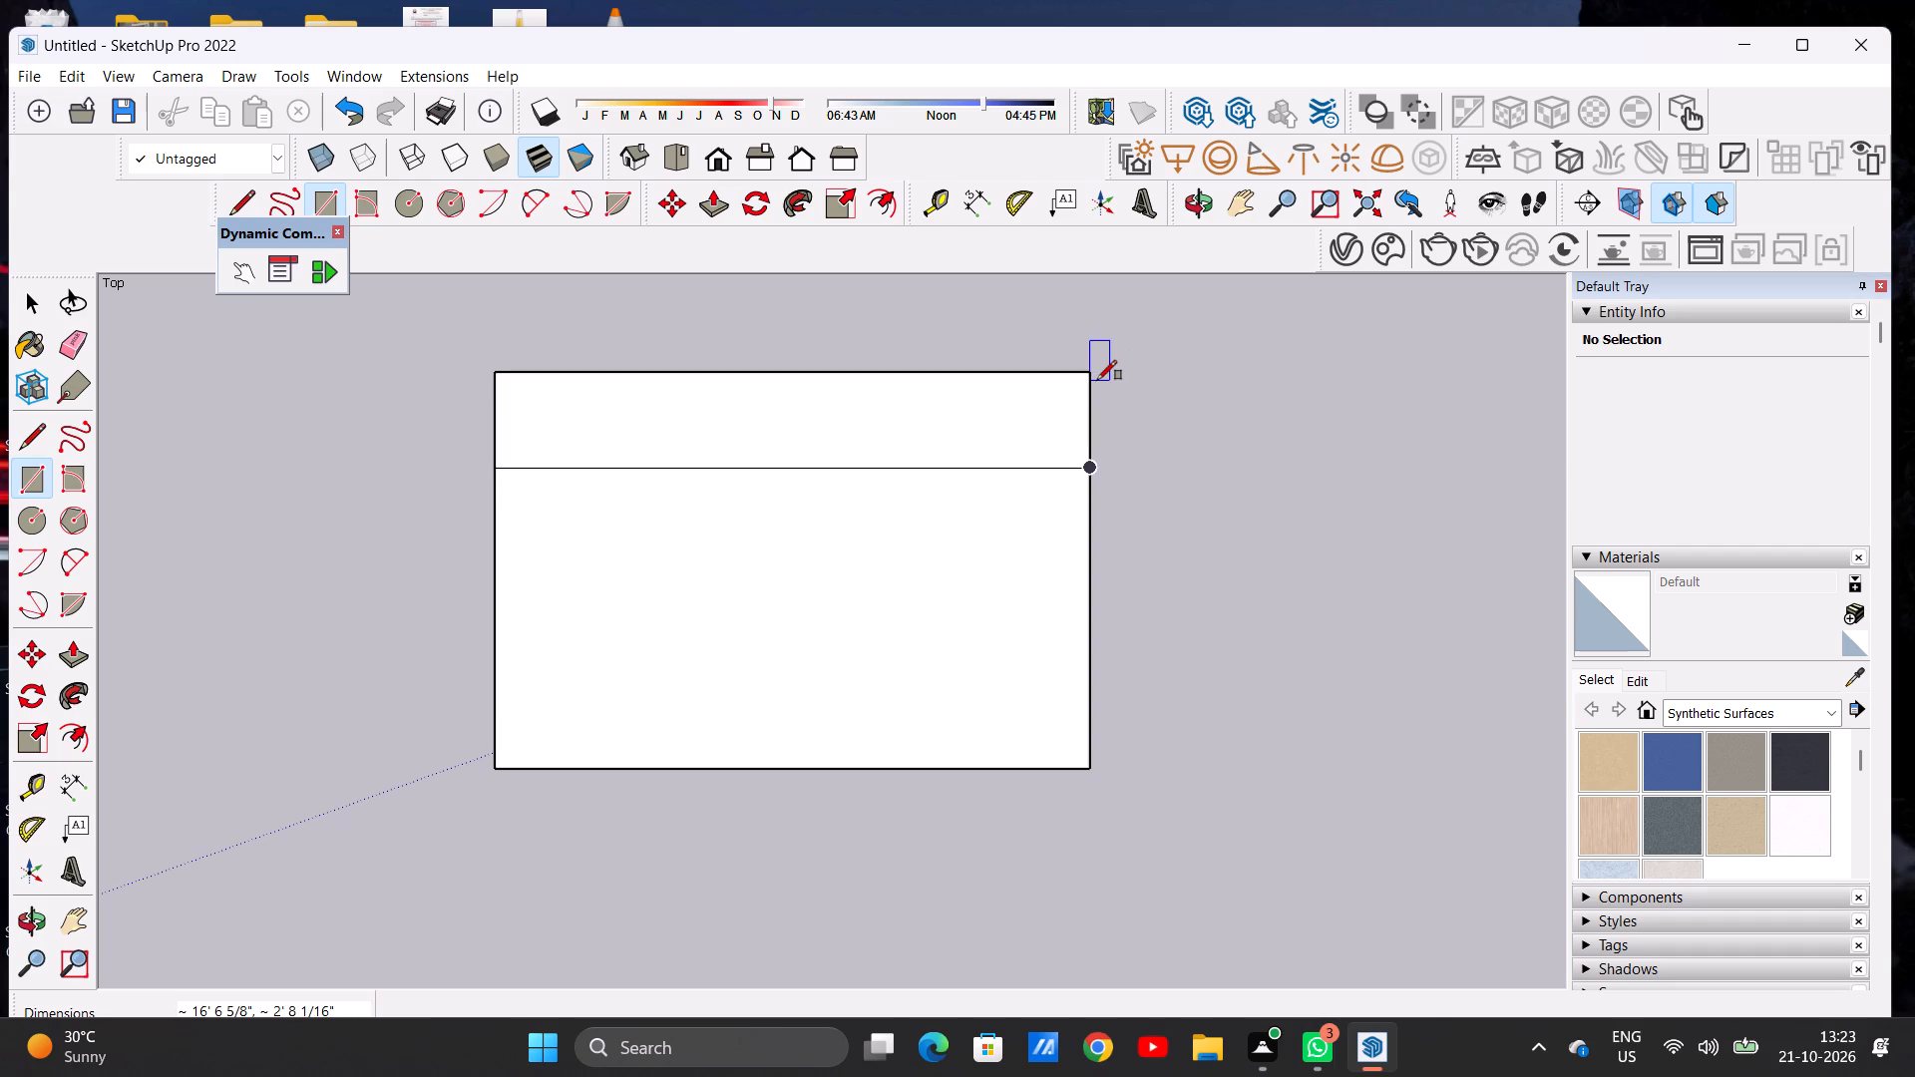
Draw an adjoining rectangle about 11' by 5' 11" along the full right edge of the combined shape.
left_click(1095, 378)
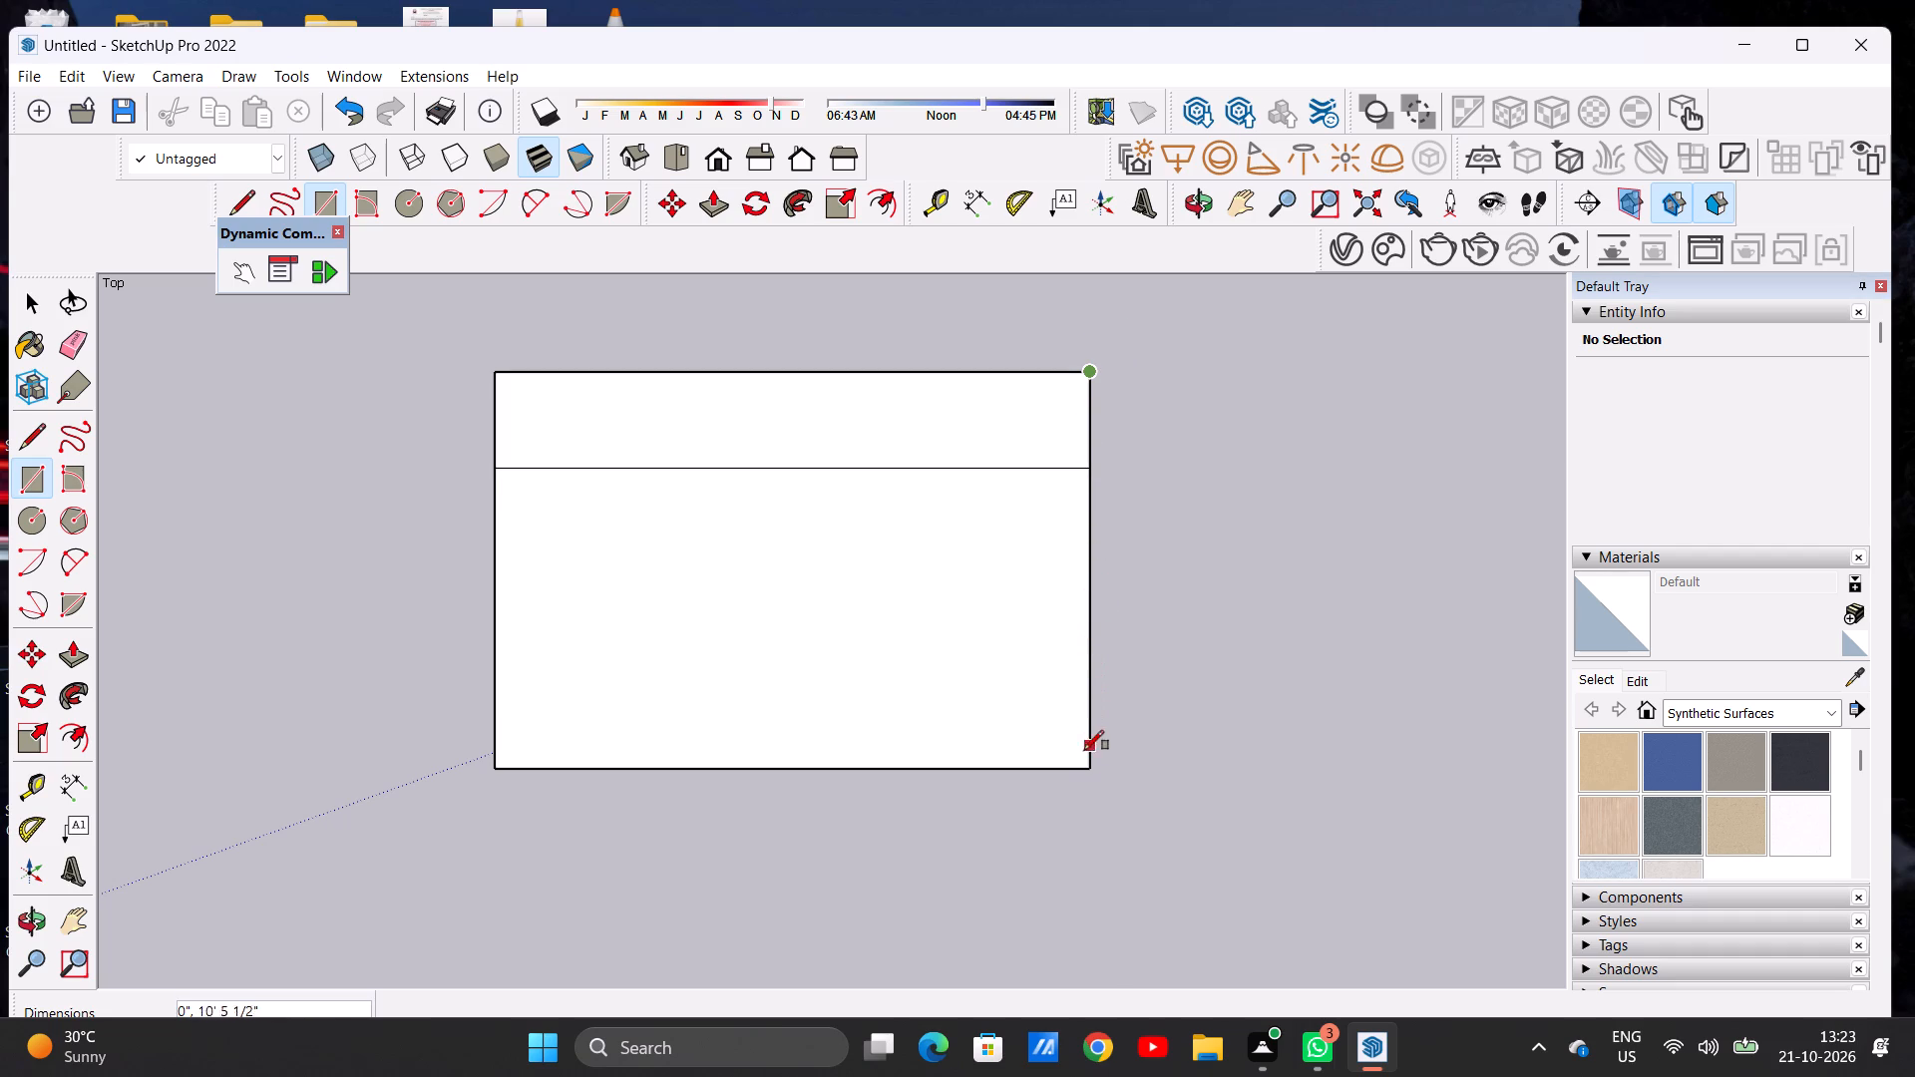
left_click(1084, 765)
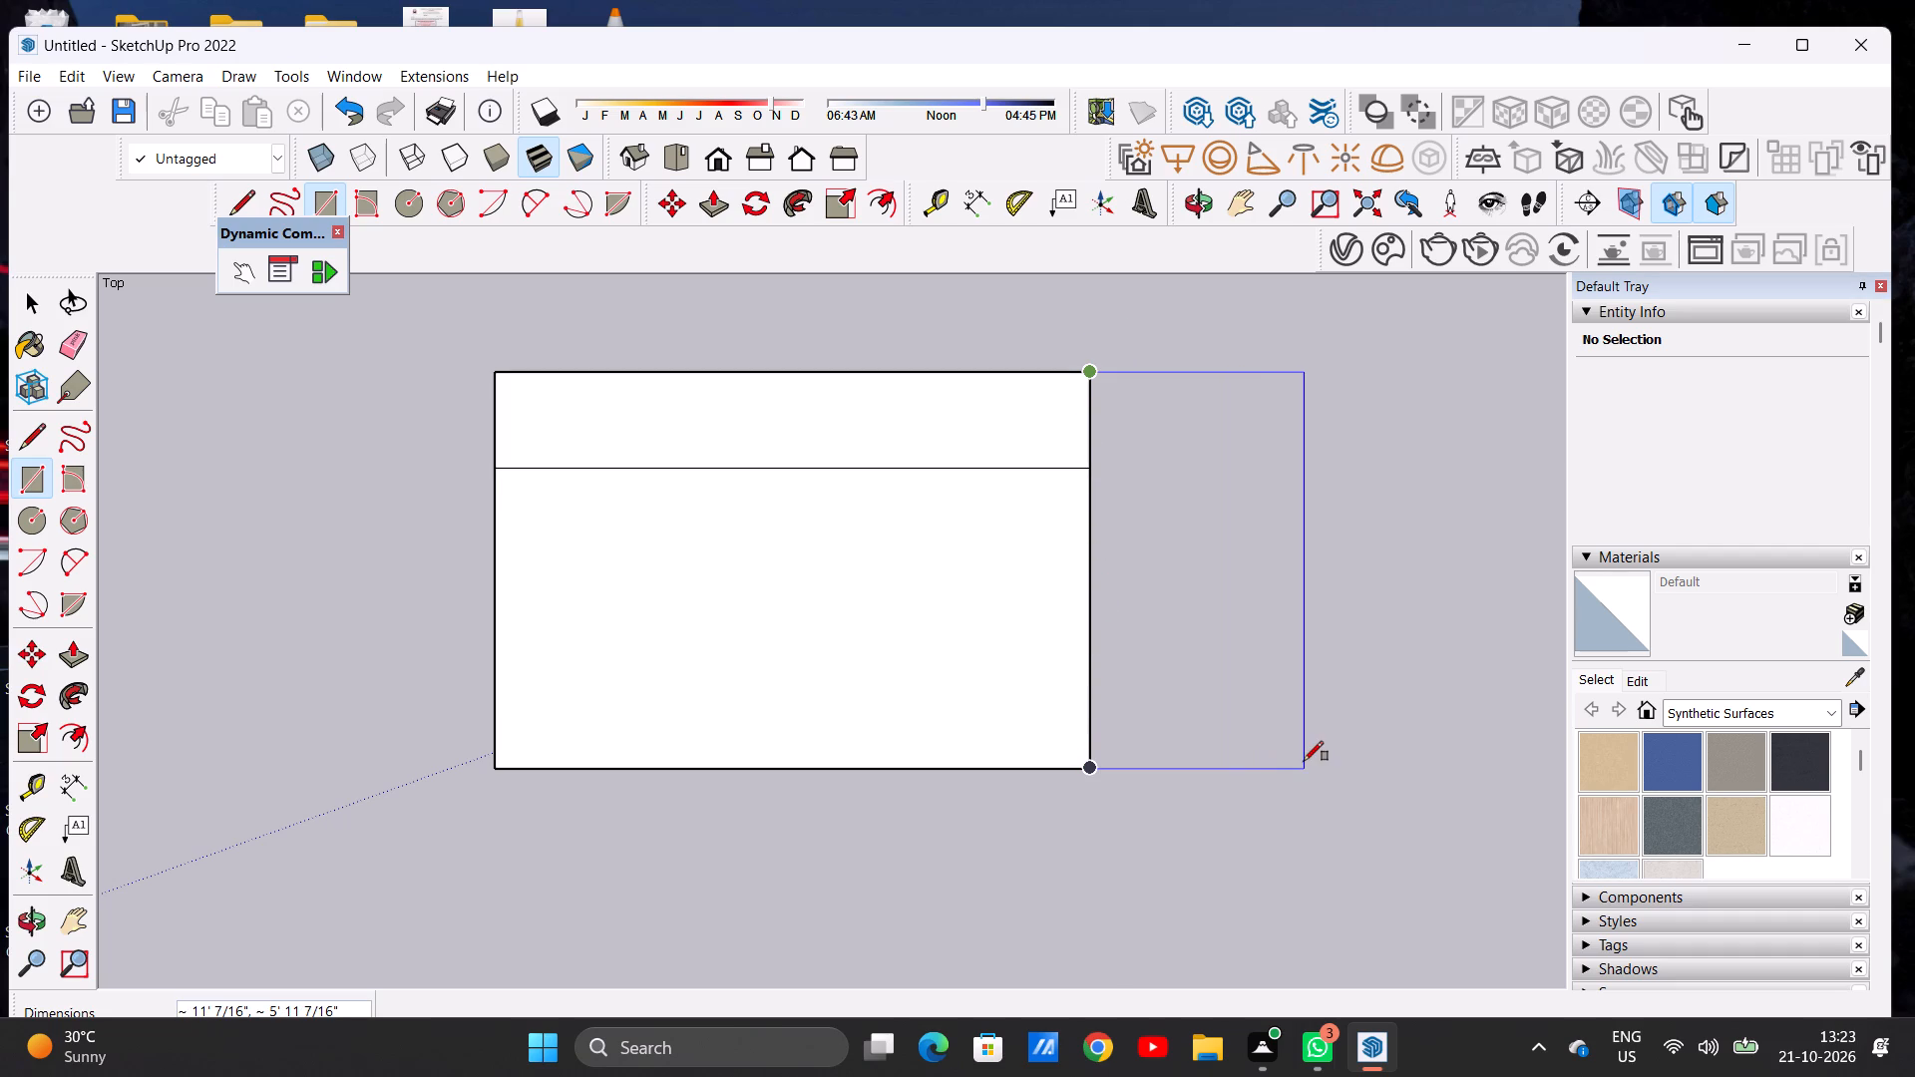
left_click(1304, 761)
key("space")
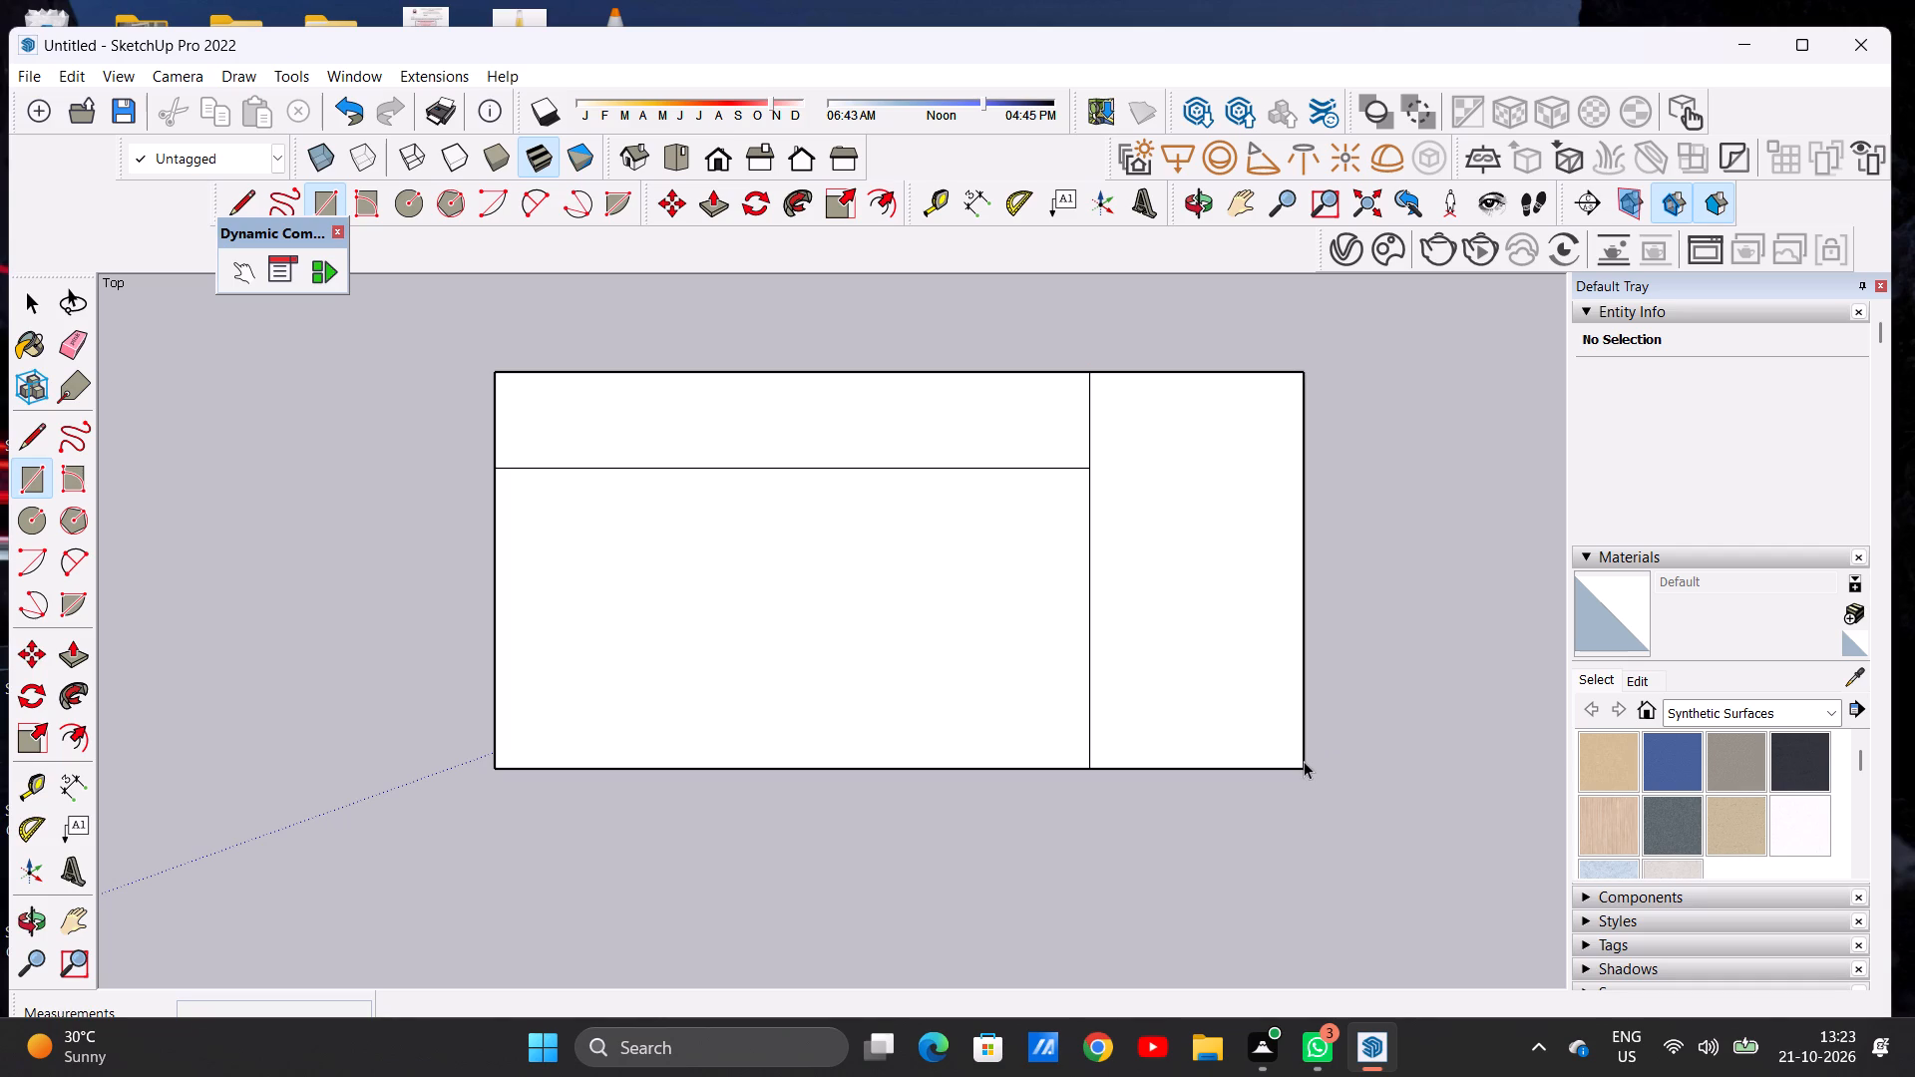
Erase the vertical and horizontal dividing lines inside the shape to merge it into one rectangular face.
type("E")
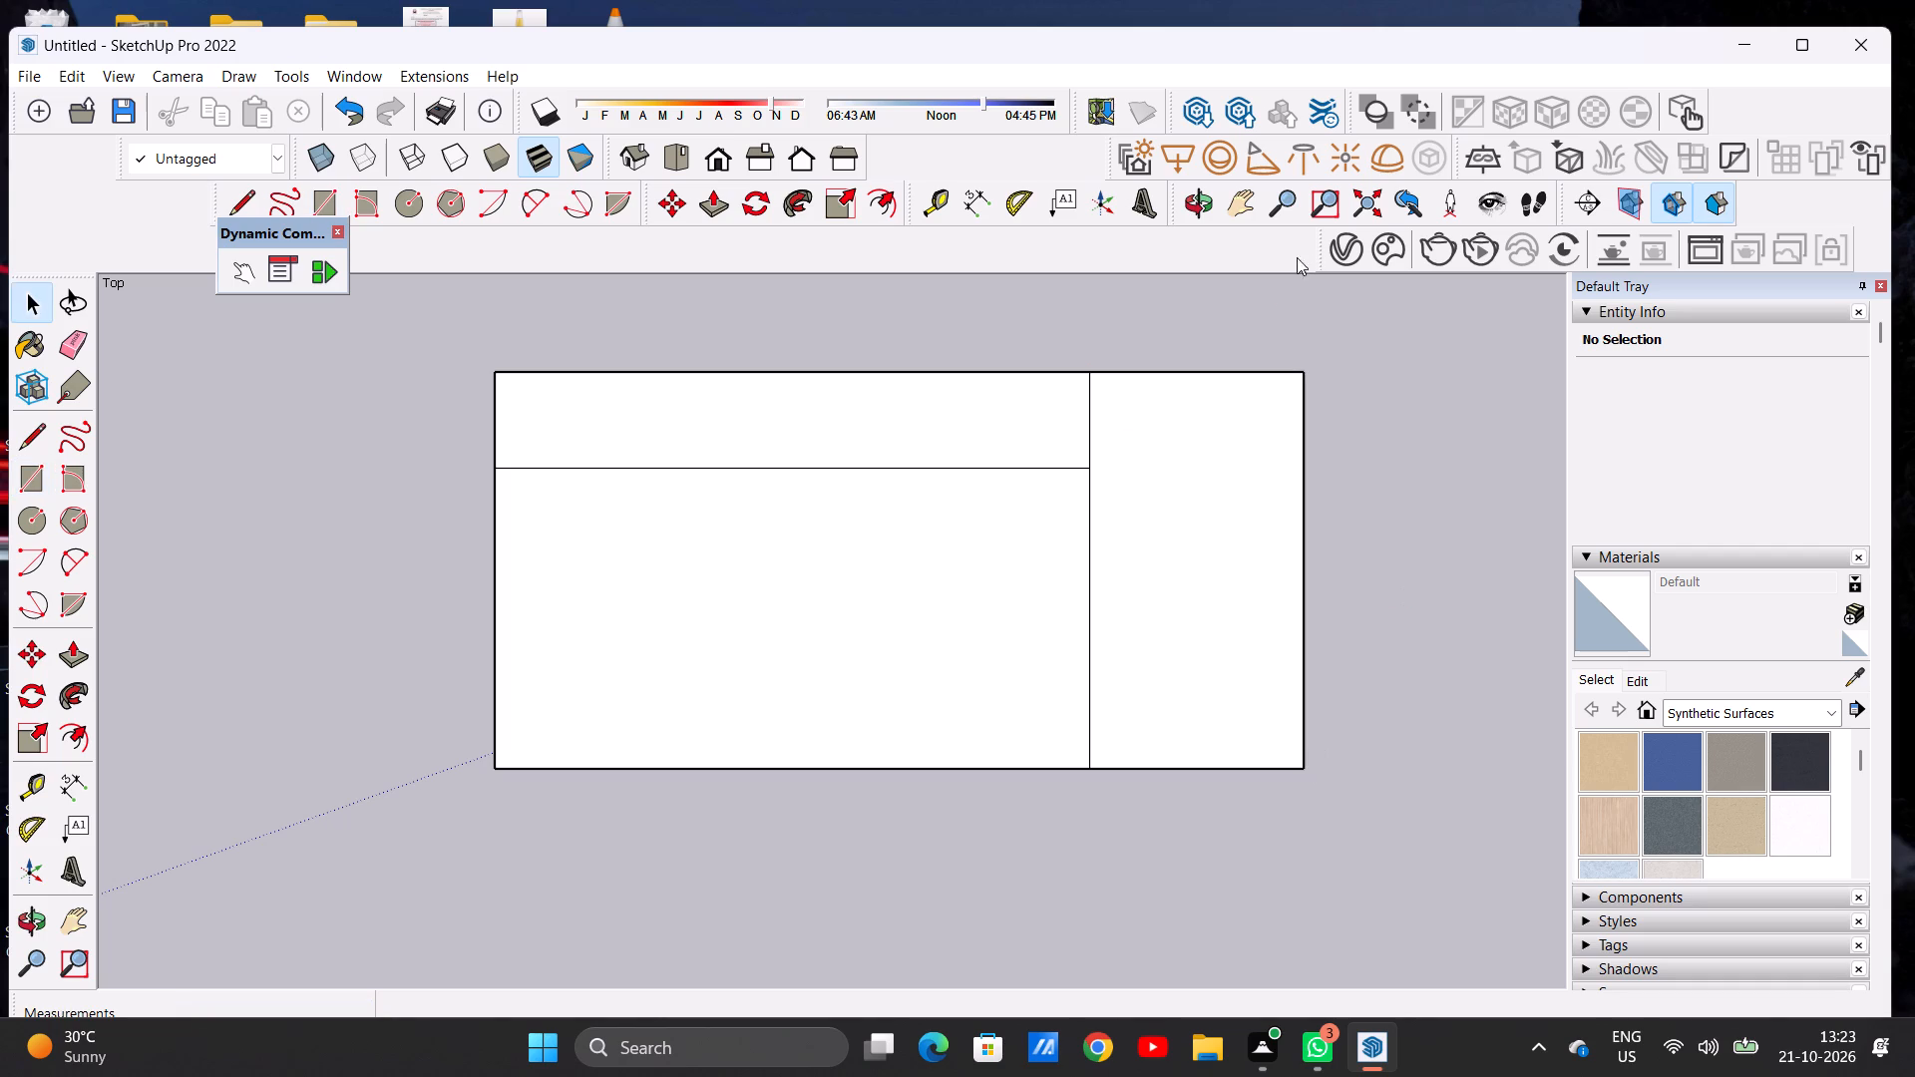
left_click_drag(1099, 499, 1081, 531)
left_click_drag(1081, 419, 1100, 412)
left_click_drag(1071, 441, 1059, 479)
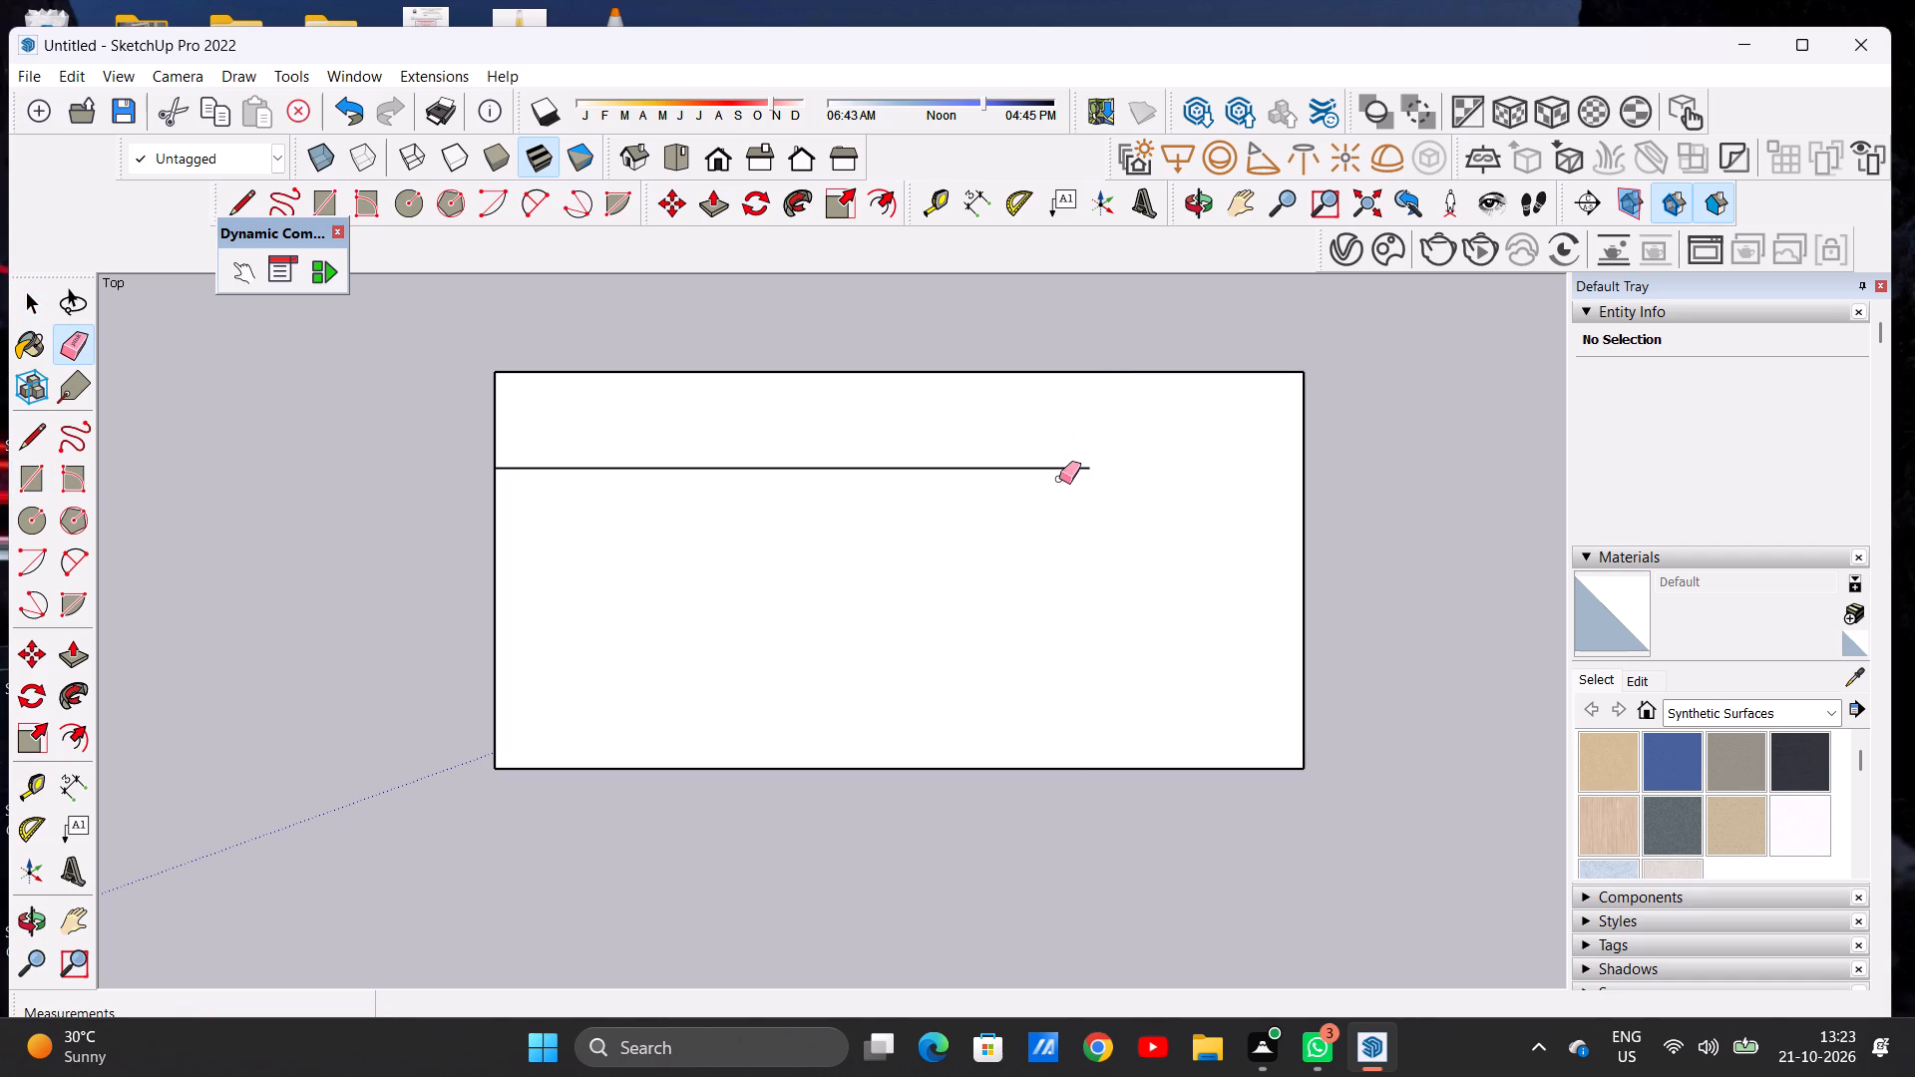
left_click_drag(1059, 479, 1059, 480)
key("space")
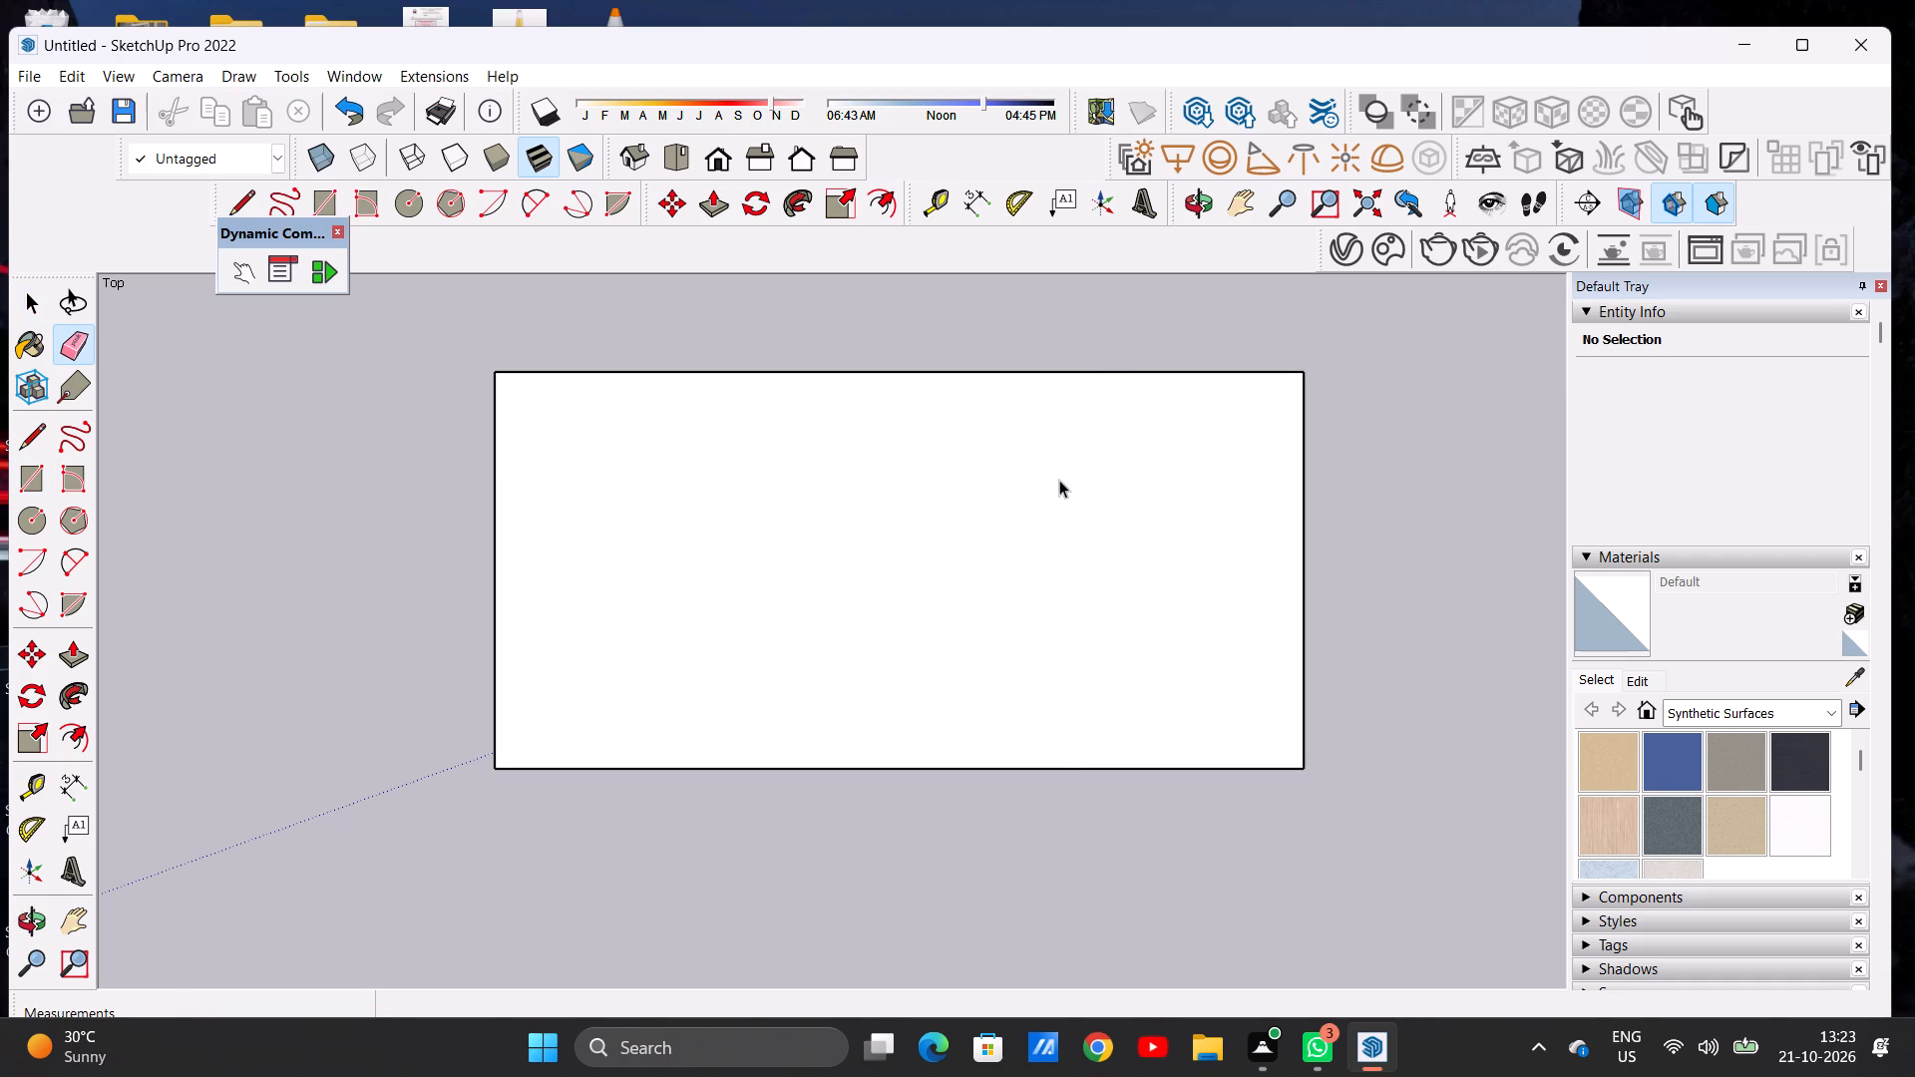
Push/Pull the rectangular base face up 9" to form a slab.
scroll(506, 731, "down", 5)
scroll(672, 654, "up", 4)
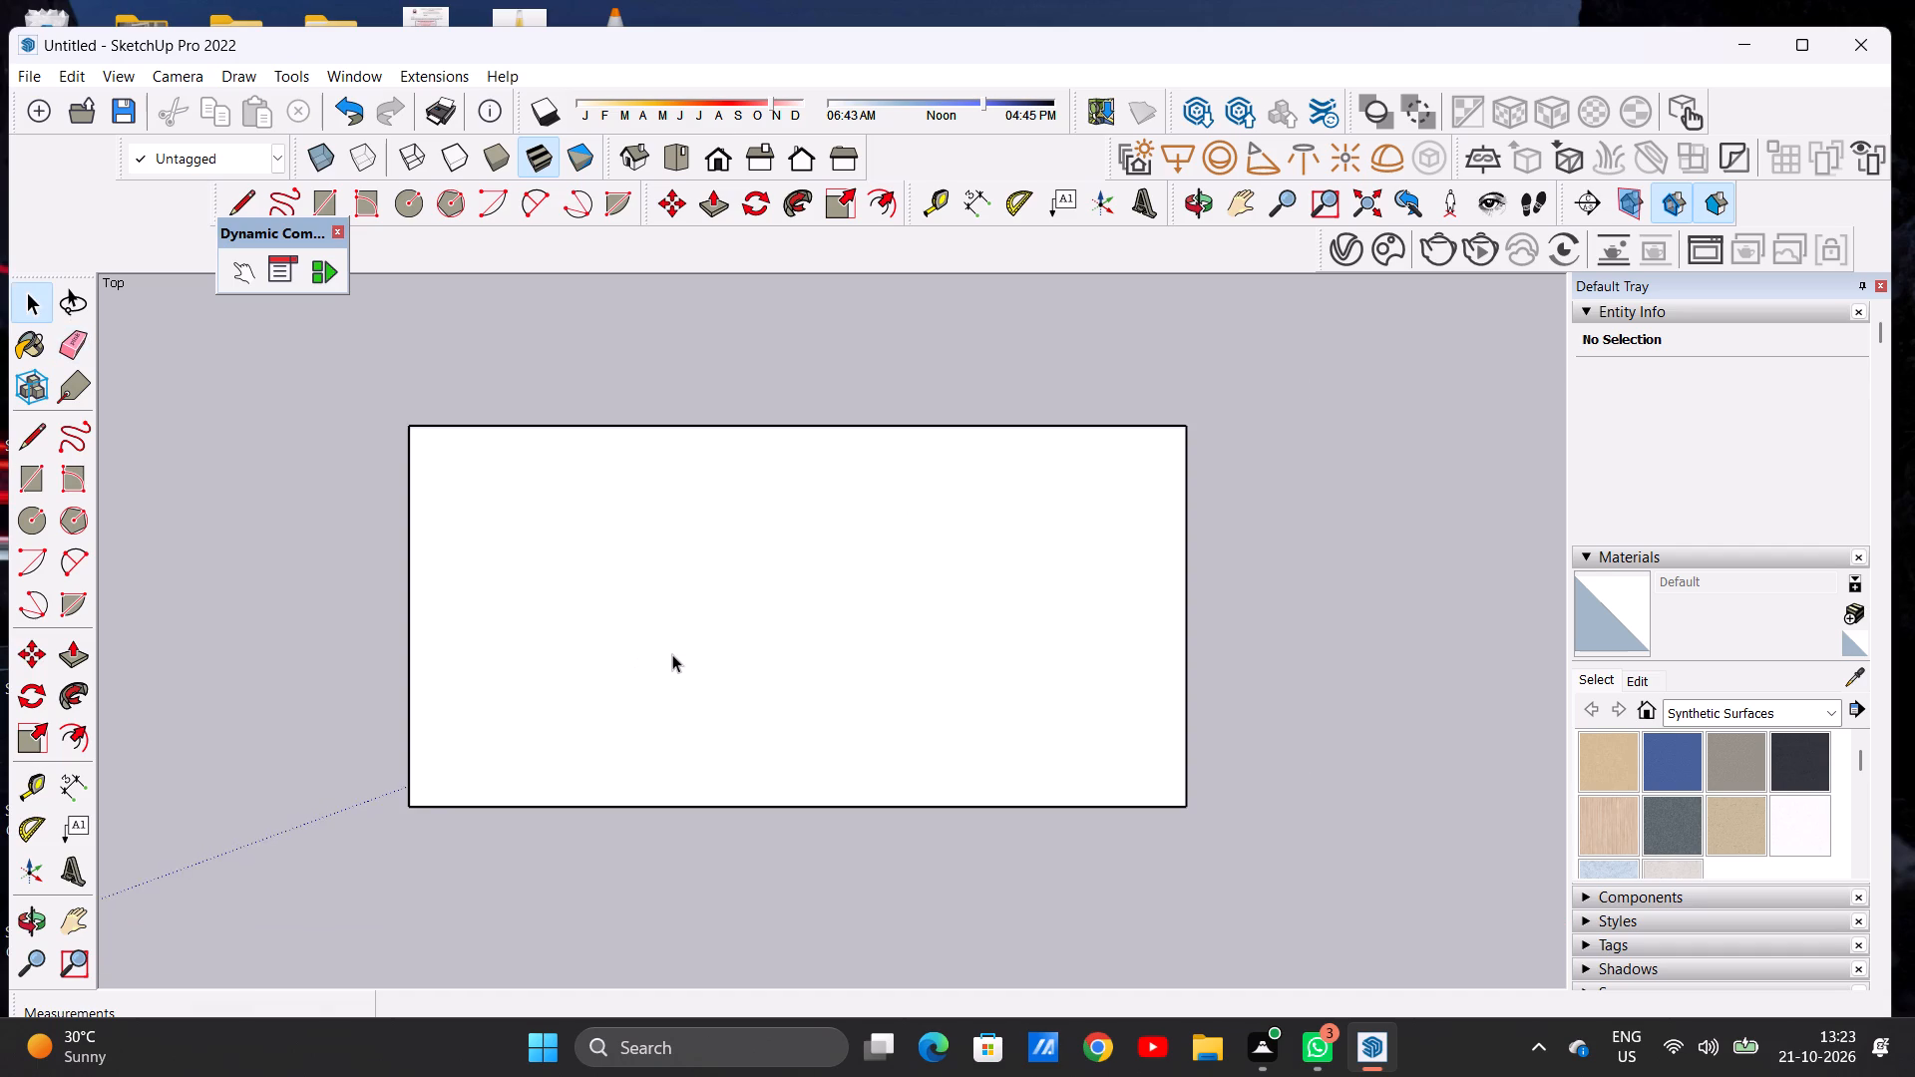
scroll(701, 652, "down", 3)
scroll(720, 749, "up", 4)
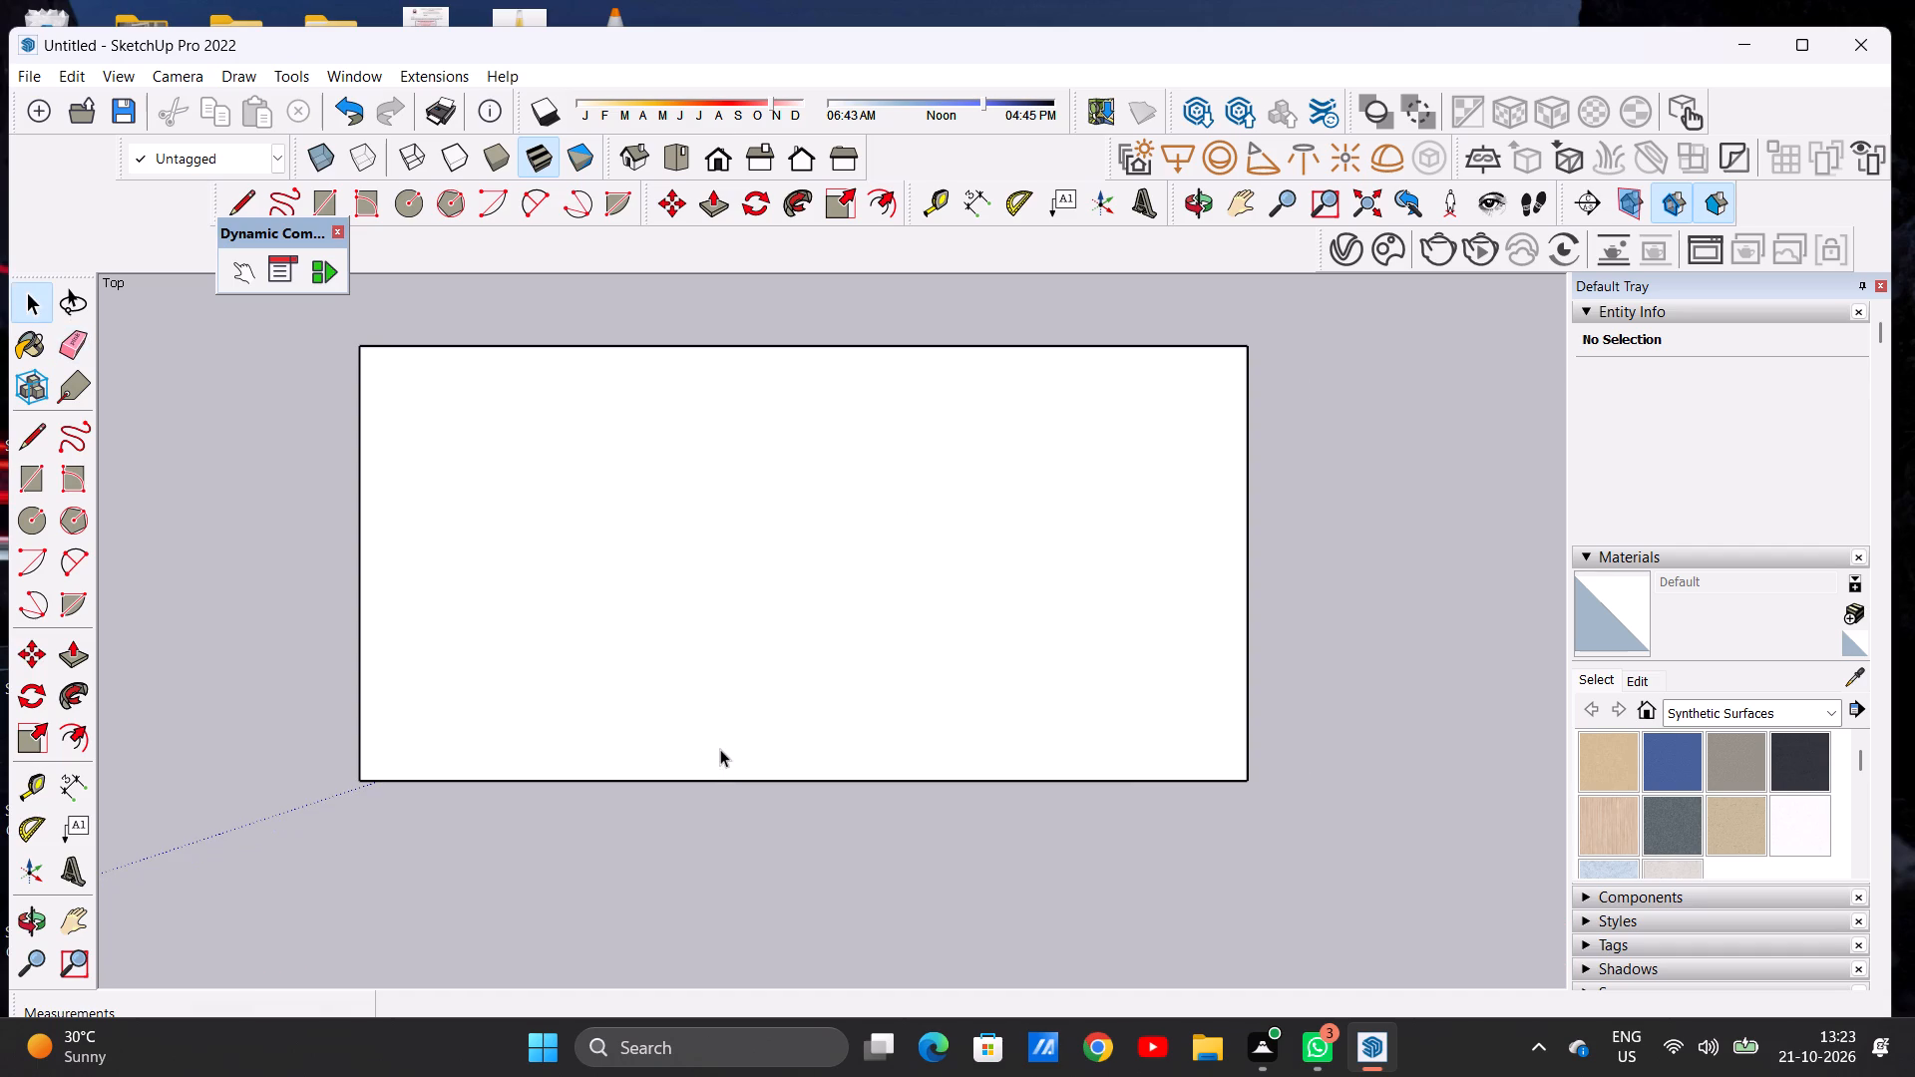
scroll(813, 622, "down", 2)
middle_click_drag(937, 786, 952, 520)
scroll(1152, 696, "up", 1)
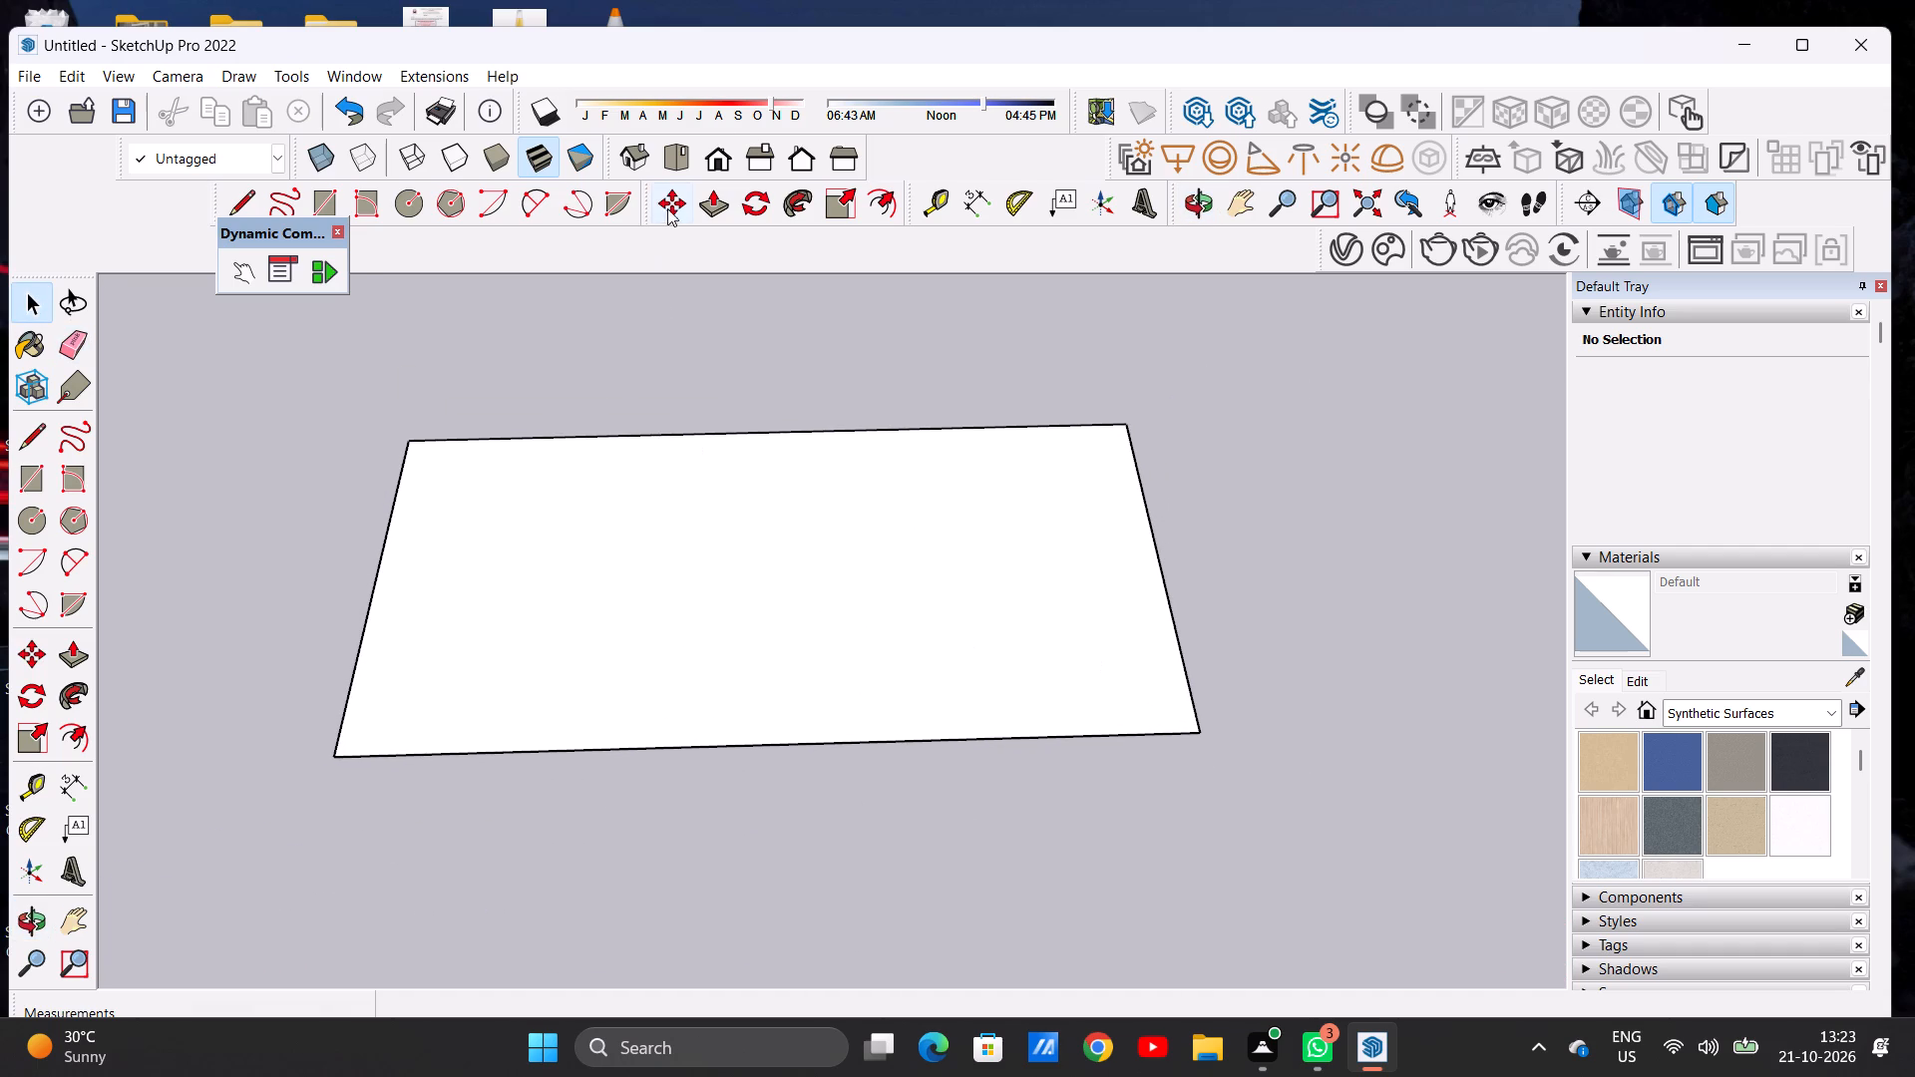
left_click(679, 158)
scroll(699, 531, "down", 3)
middle_click_drag(1147, 823, 1146, 514)
middle_click_drag(1083, 712, 1077, 665)
scroll(1071, 668, "up", 1)
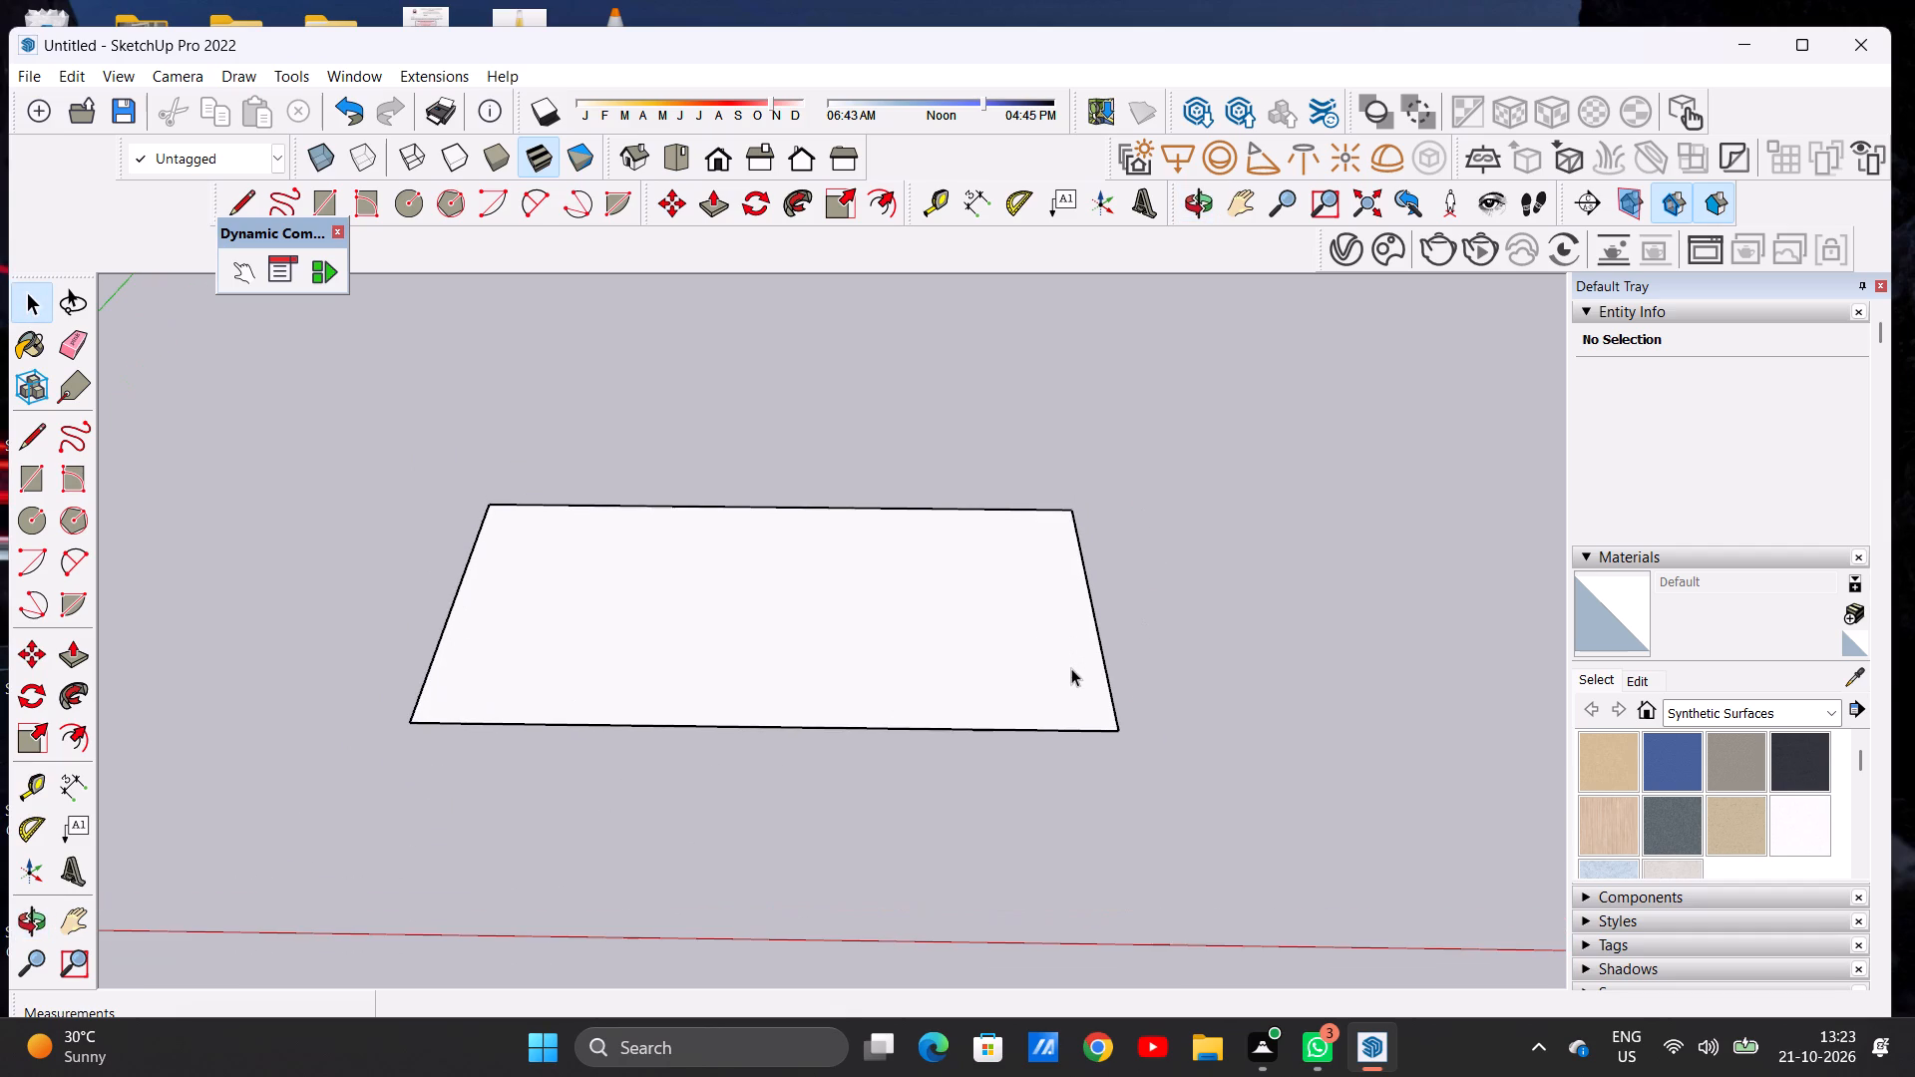
key("p")
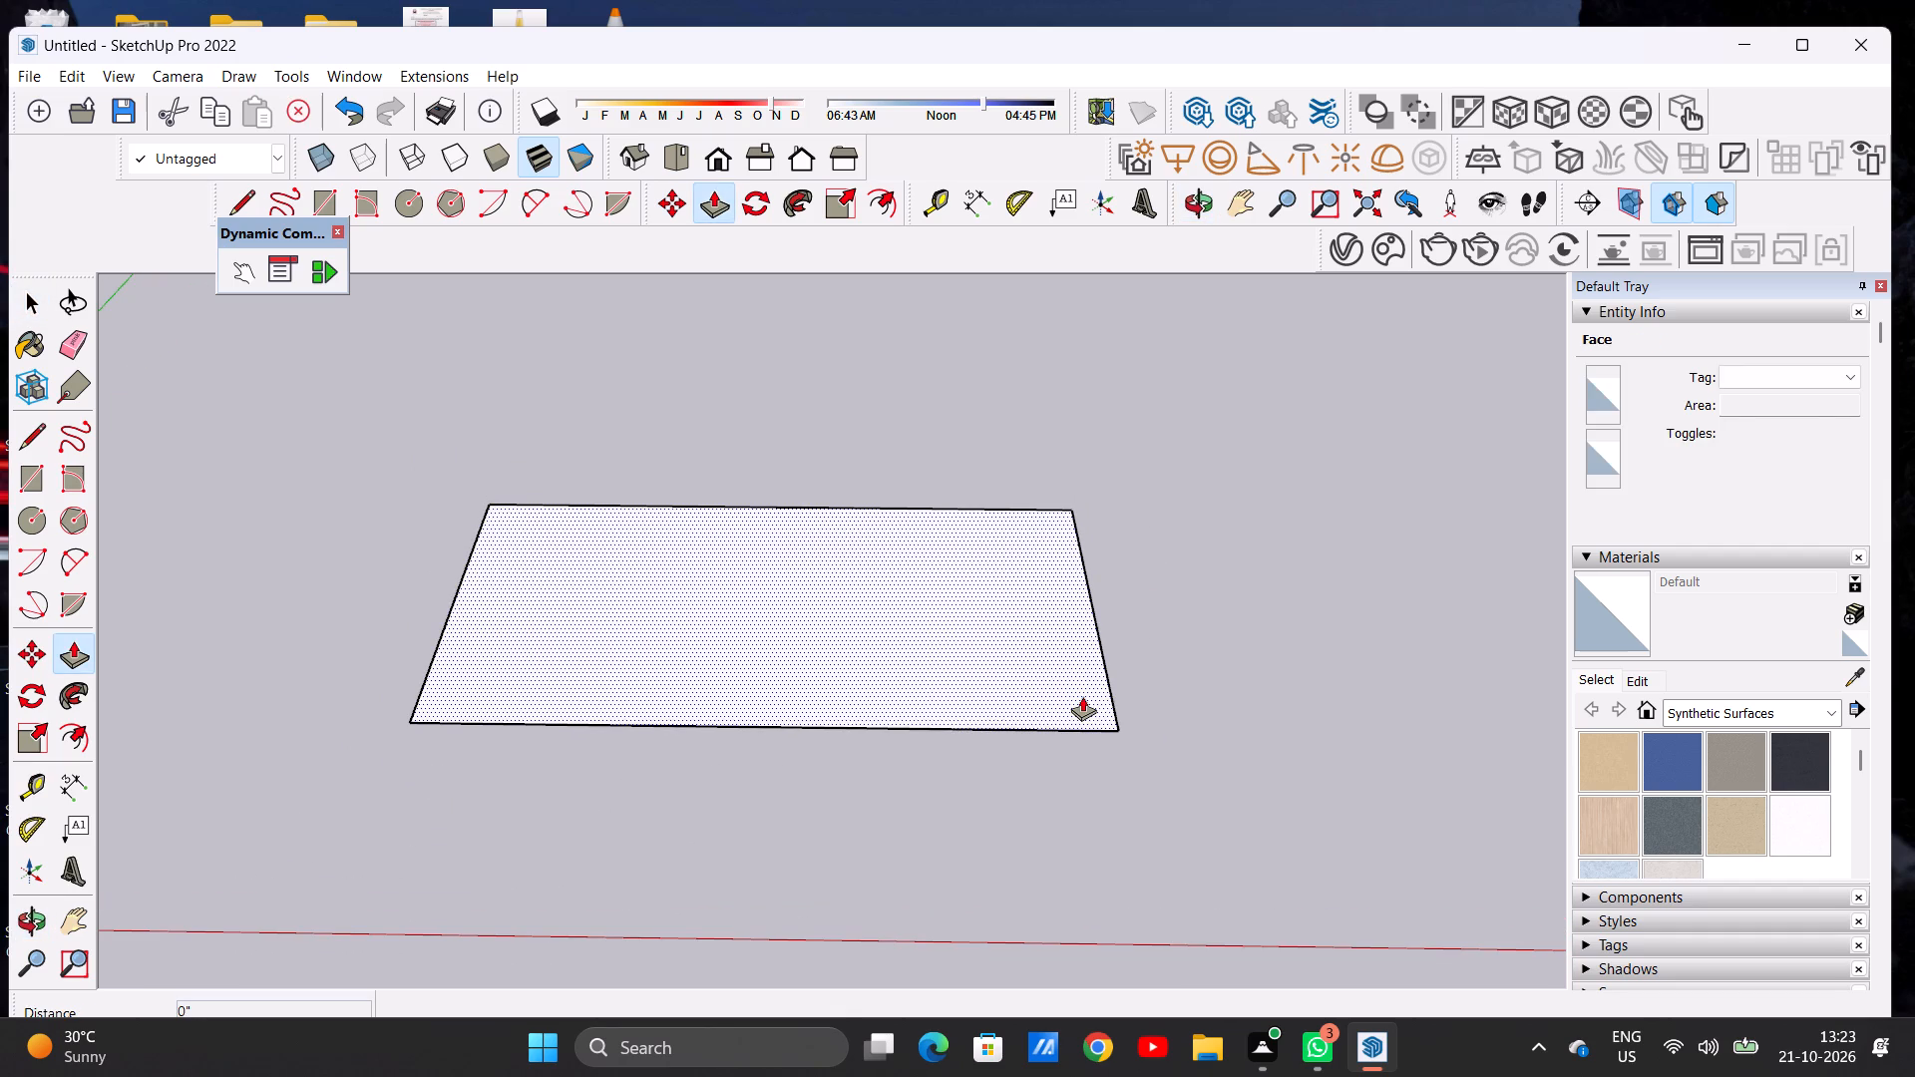
left_click(1082, 696)
type("9\"")
key("Return")
key("space")
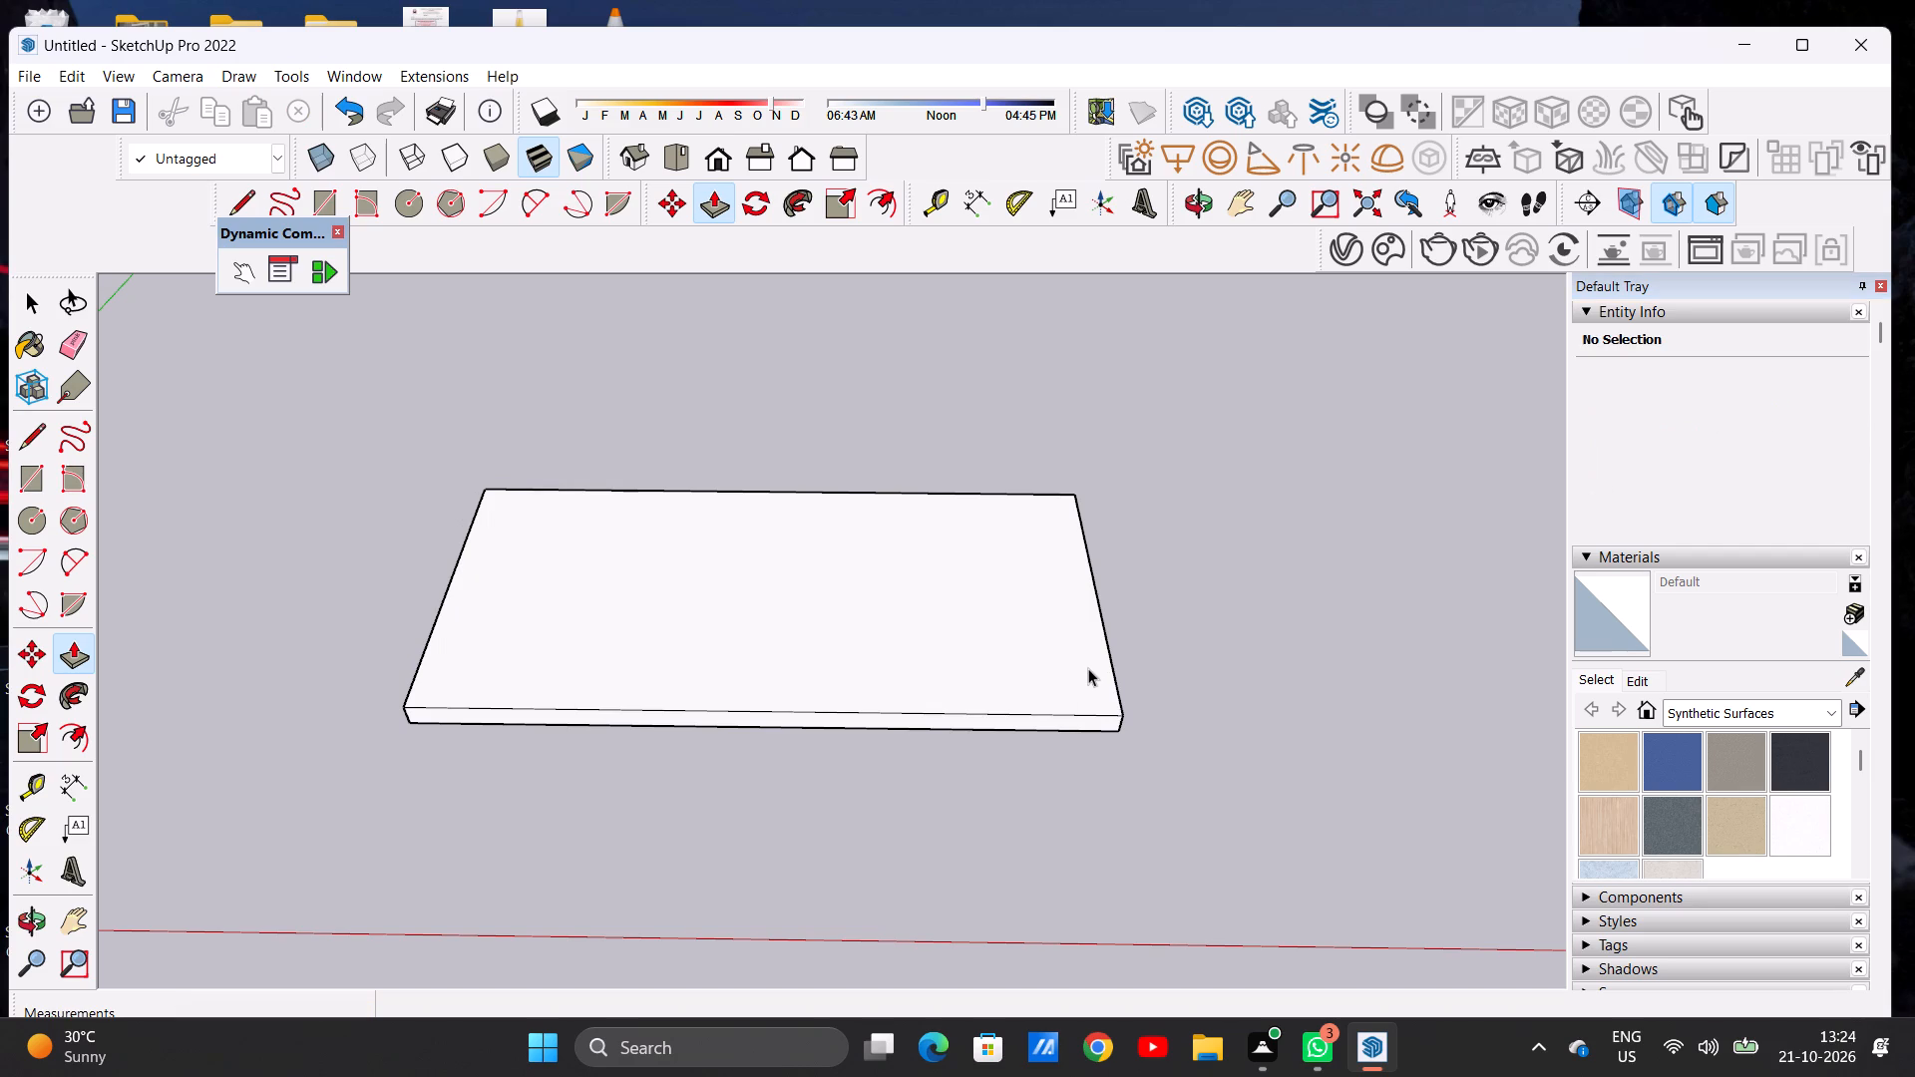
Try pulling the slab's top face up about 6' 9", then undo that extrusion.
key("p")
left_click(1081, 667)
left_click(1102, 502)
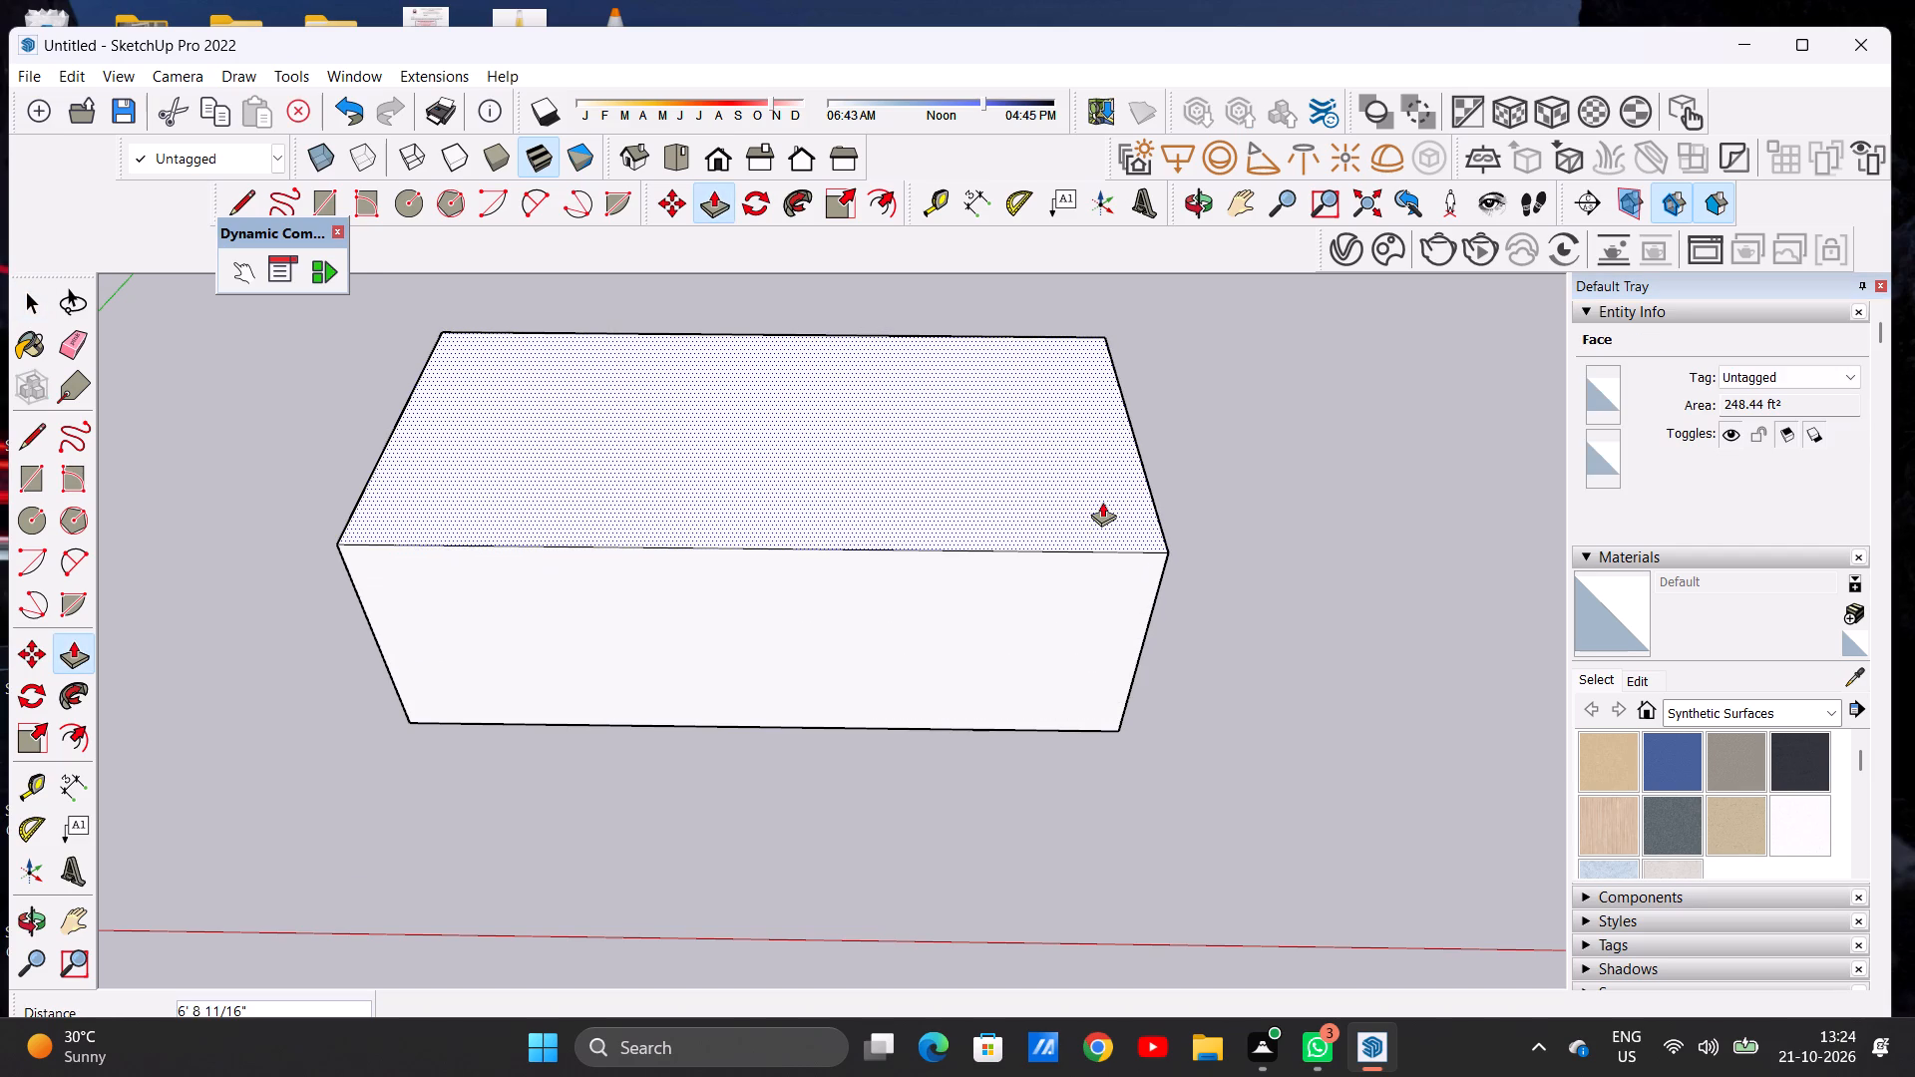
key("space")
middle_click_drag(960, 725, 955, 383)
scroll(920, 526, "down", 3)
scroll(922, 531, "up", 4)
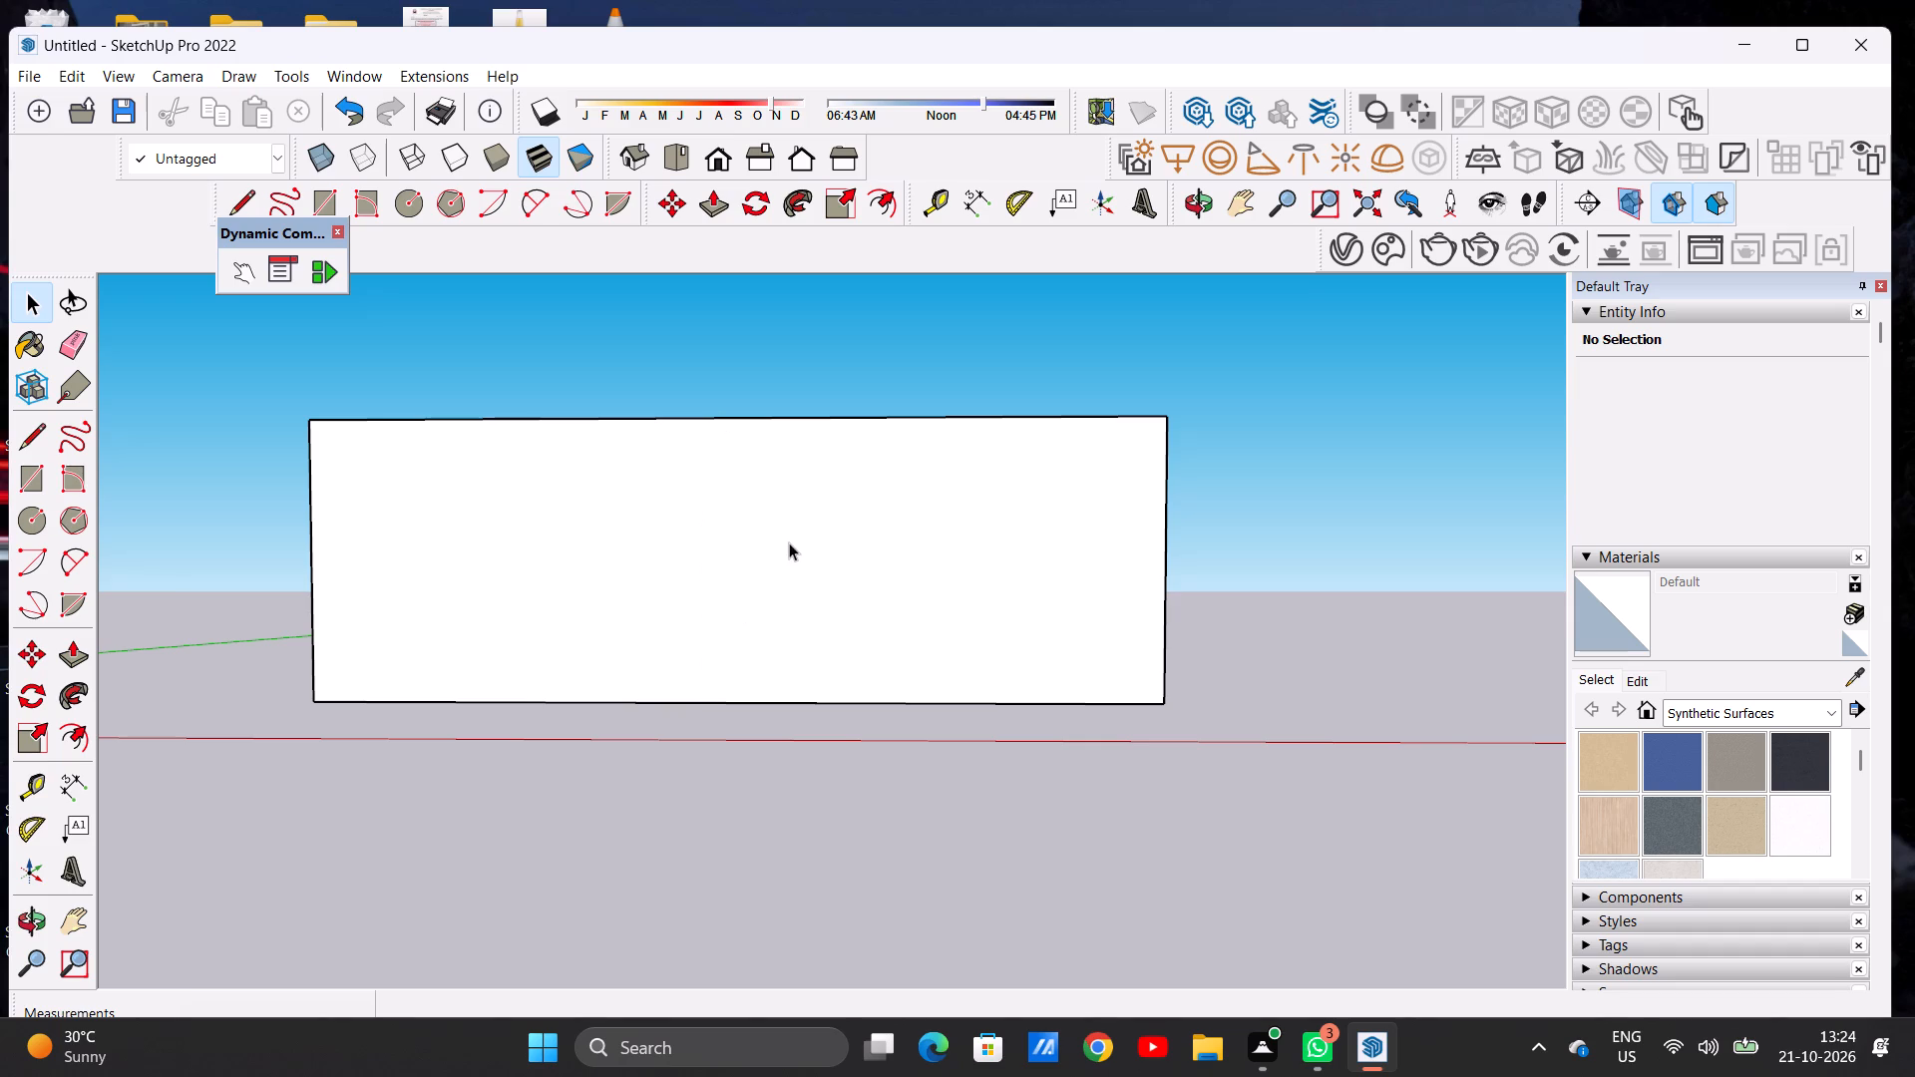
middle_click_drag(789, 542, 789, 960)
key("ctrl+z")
Offset the edges of the slab's top face inward by 9" to outline the wall thickness.
scroll(897, 539, "down", 2)
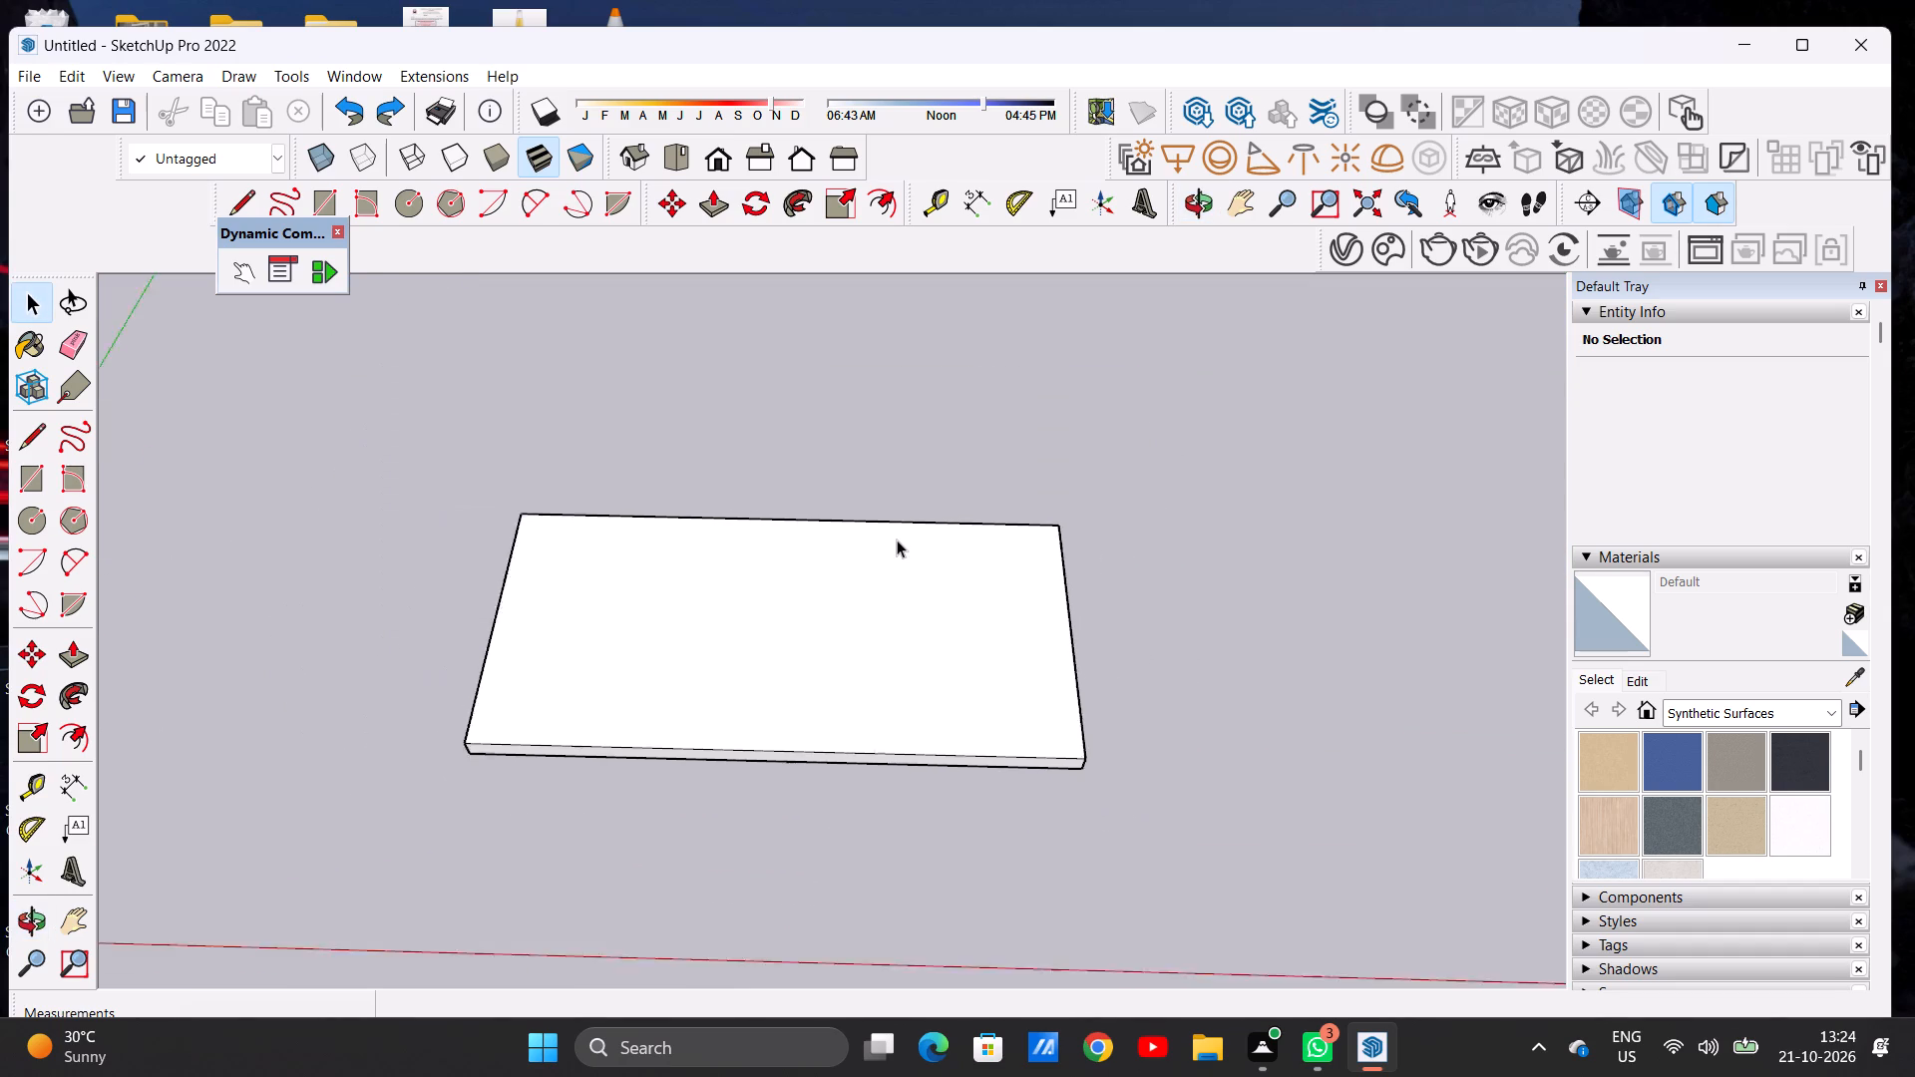
scroll(897, 539, "down", 4)
scroll(897, 539, "up", 4)
middle_click_drag(890, 592, 889, 818)
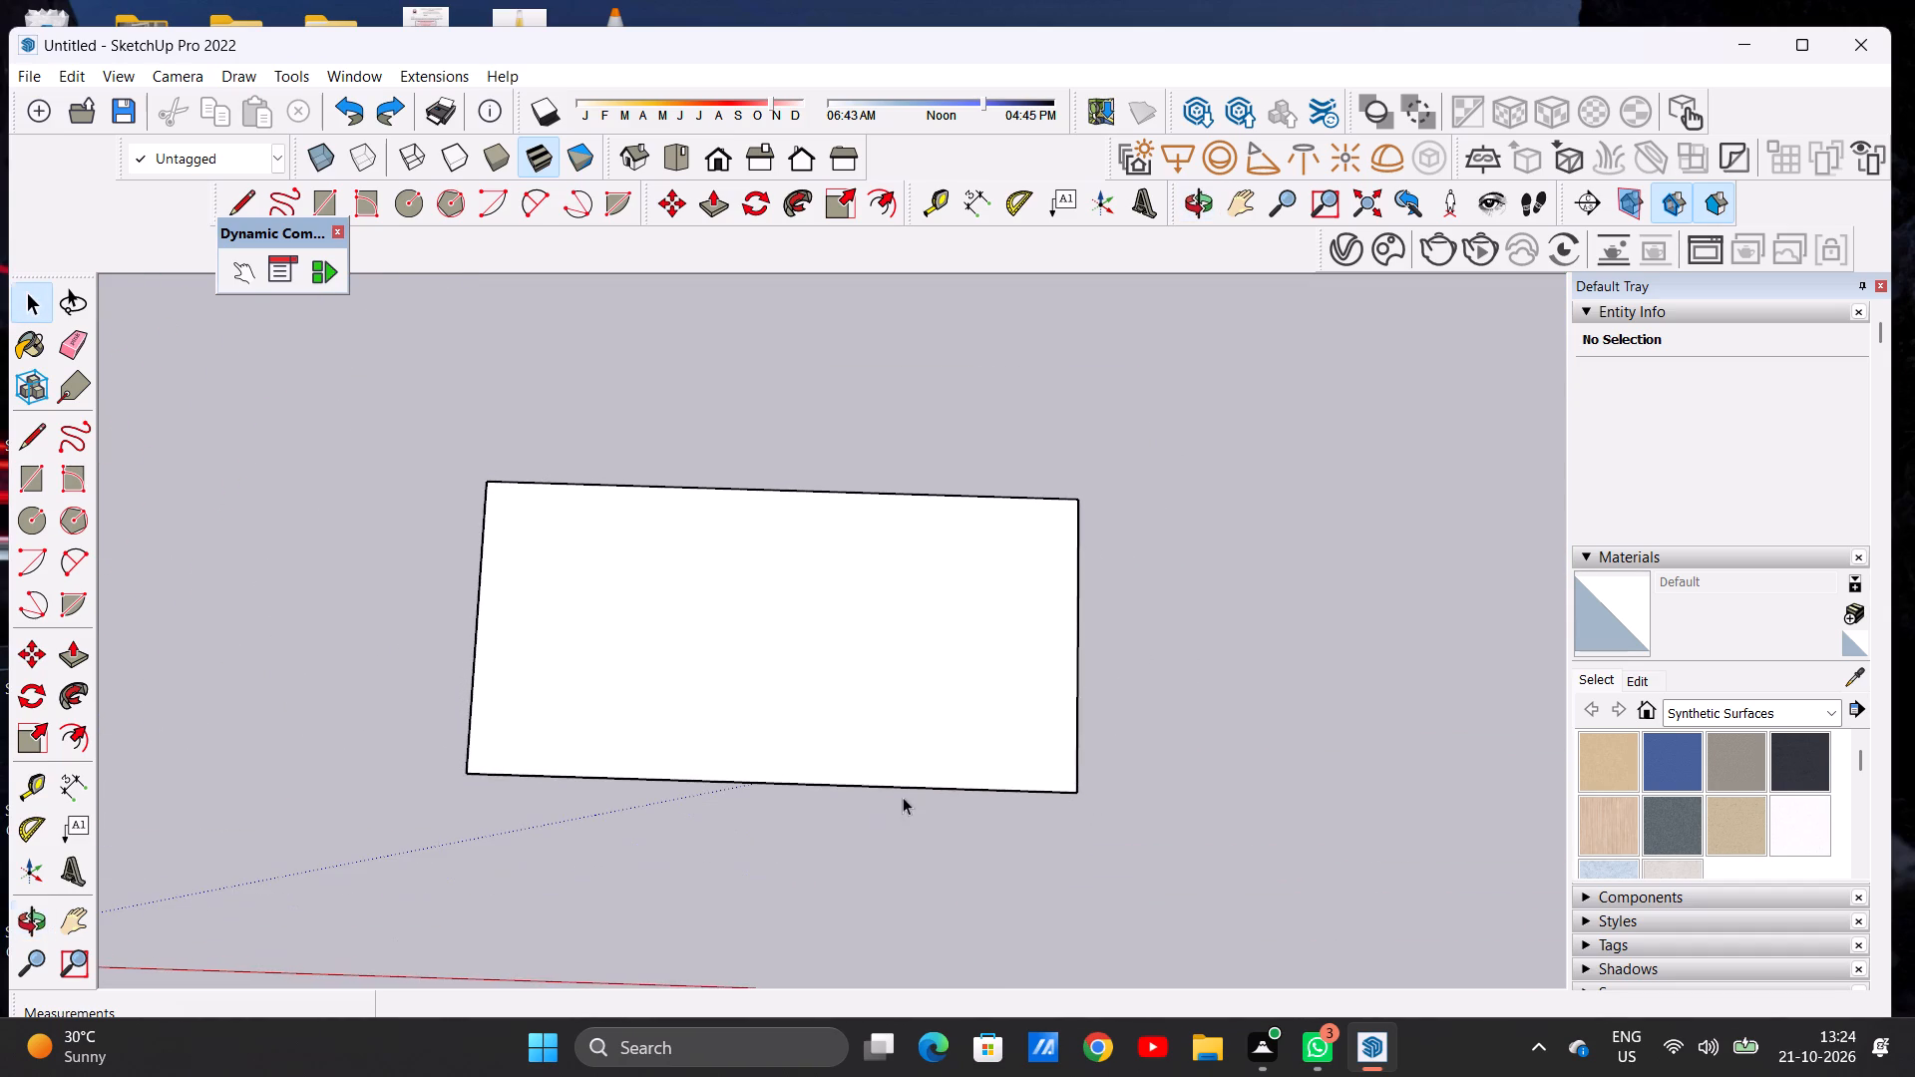
scroll(928, 733, "up", 2)
key("o")
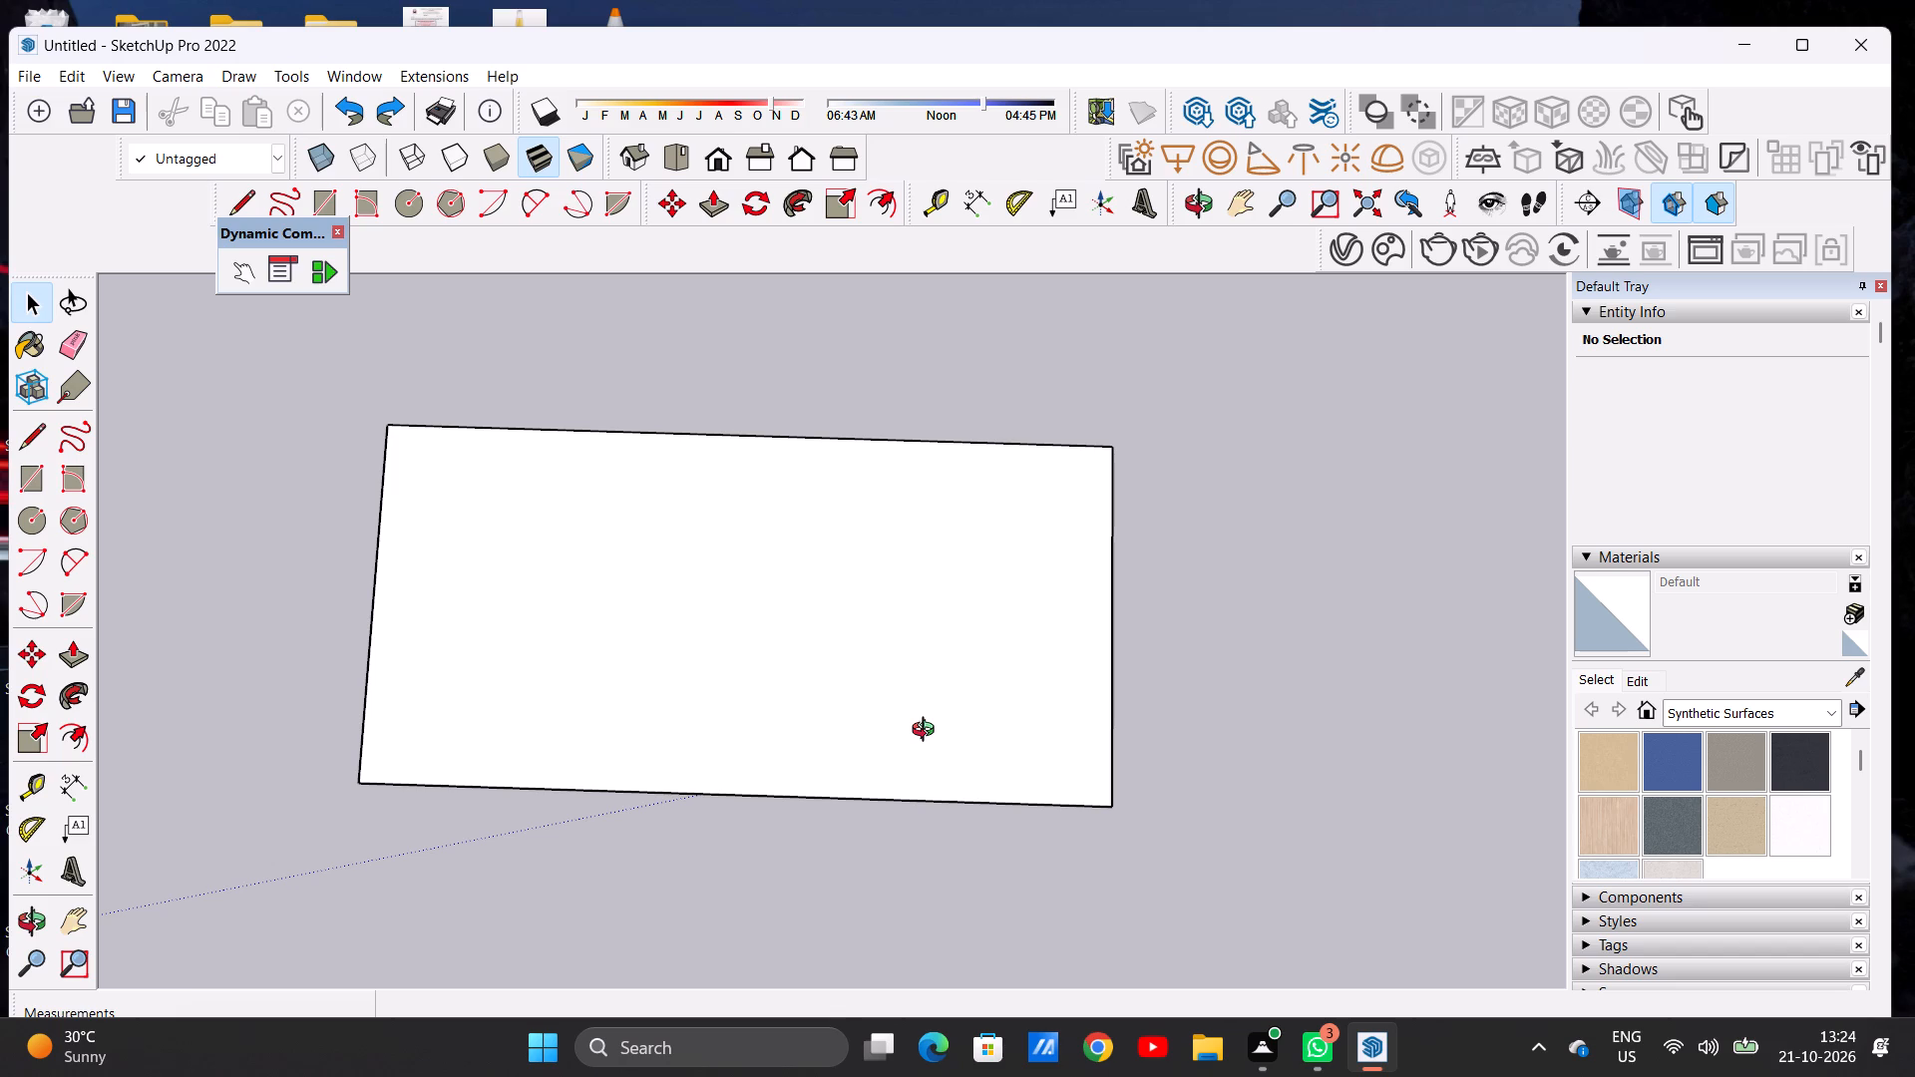
key("f")
left_click(602, 453)
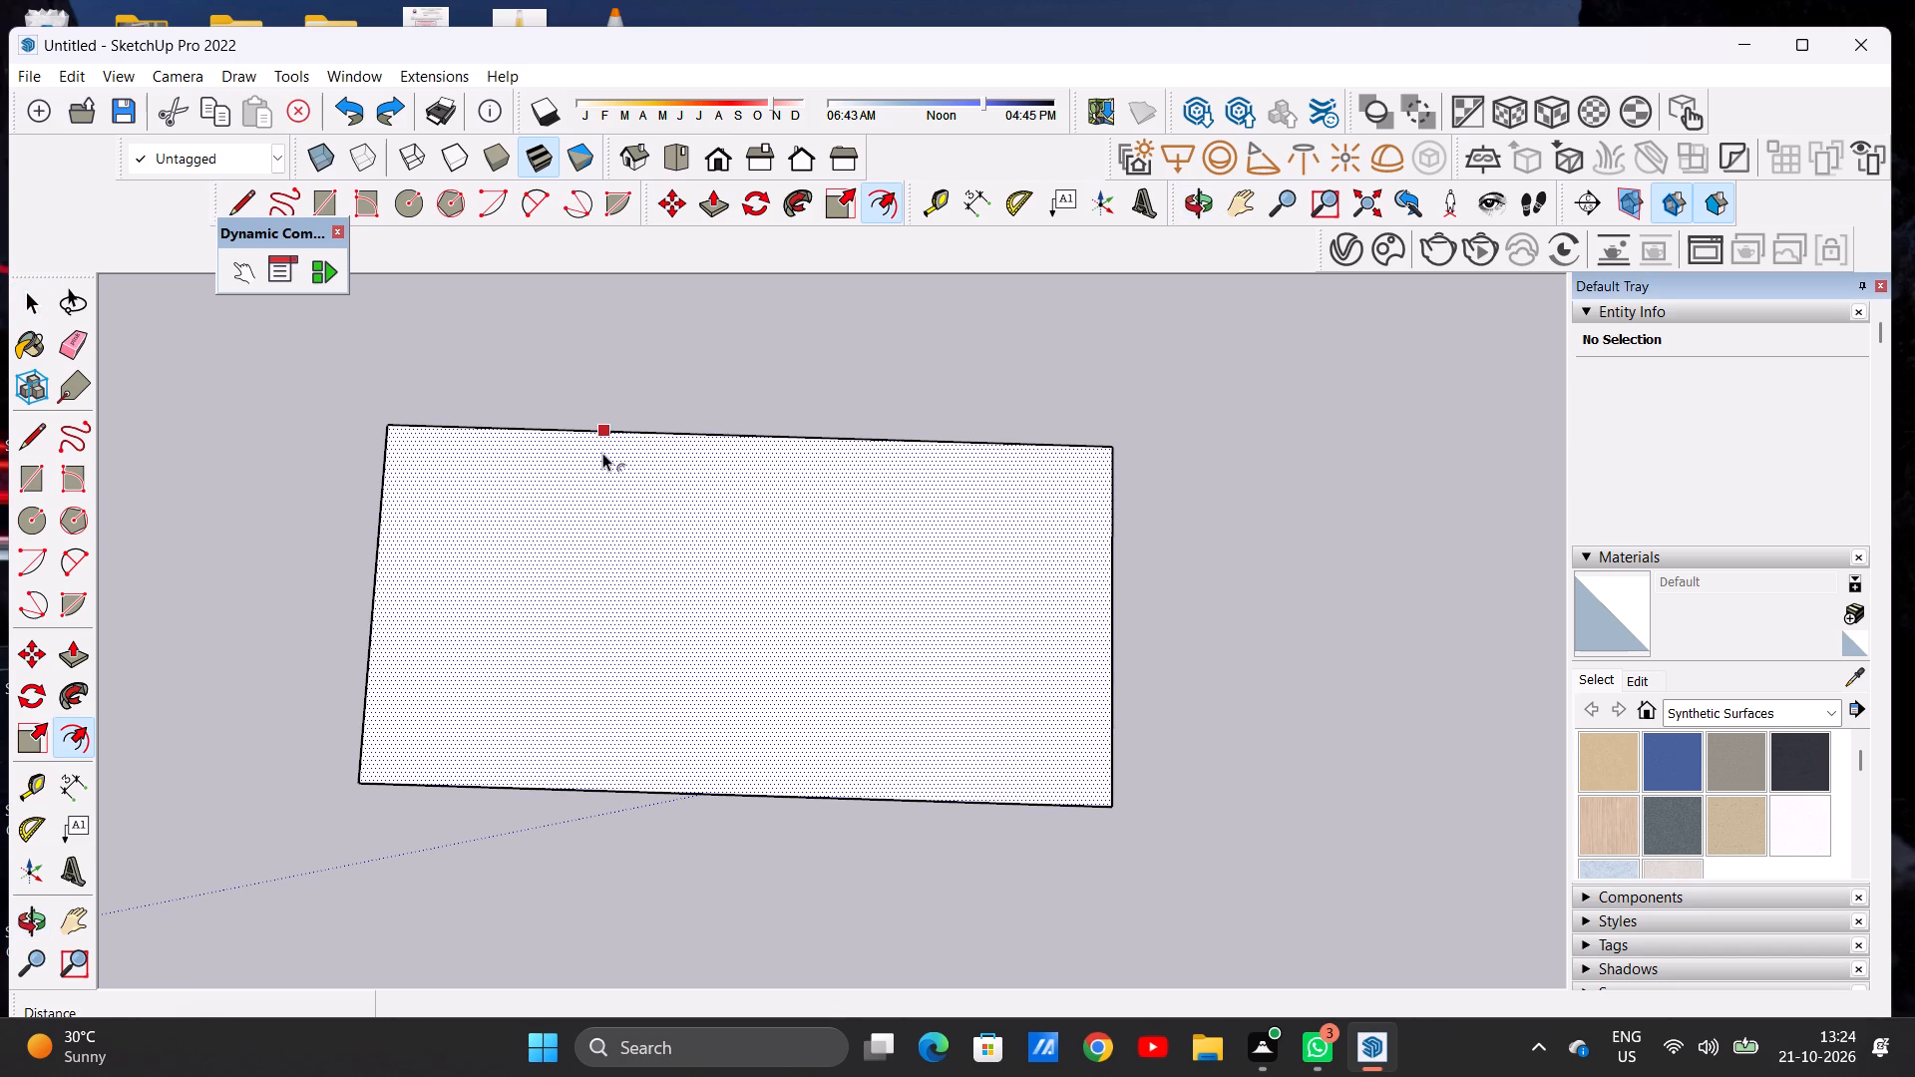
type("9\"")
key("Return")
key("space")
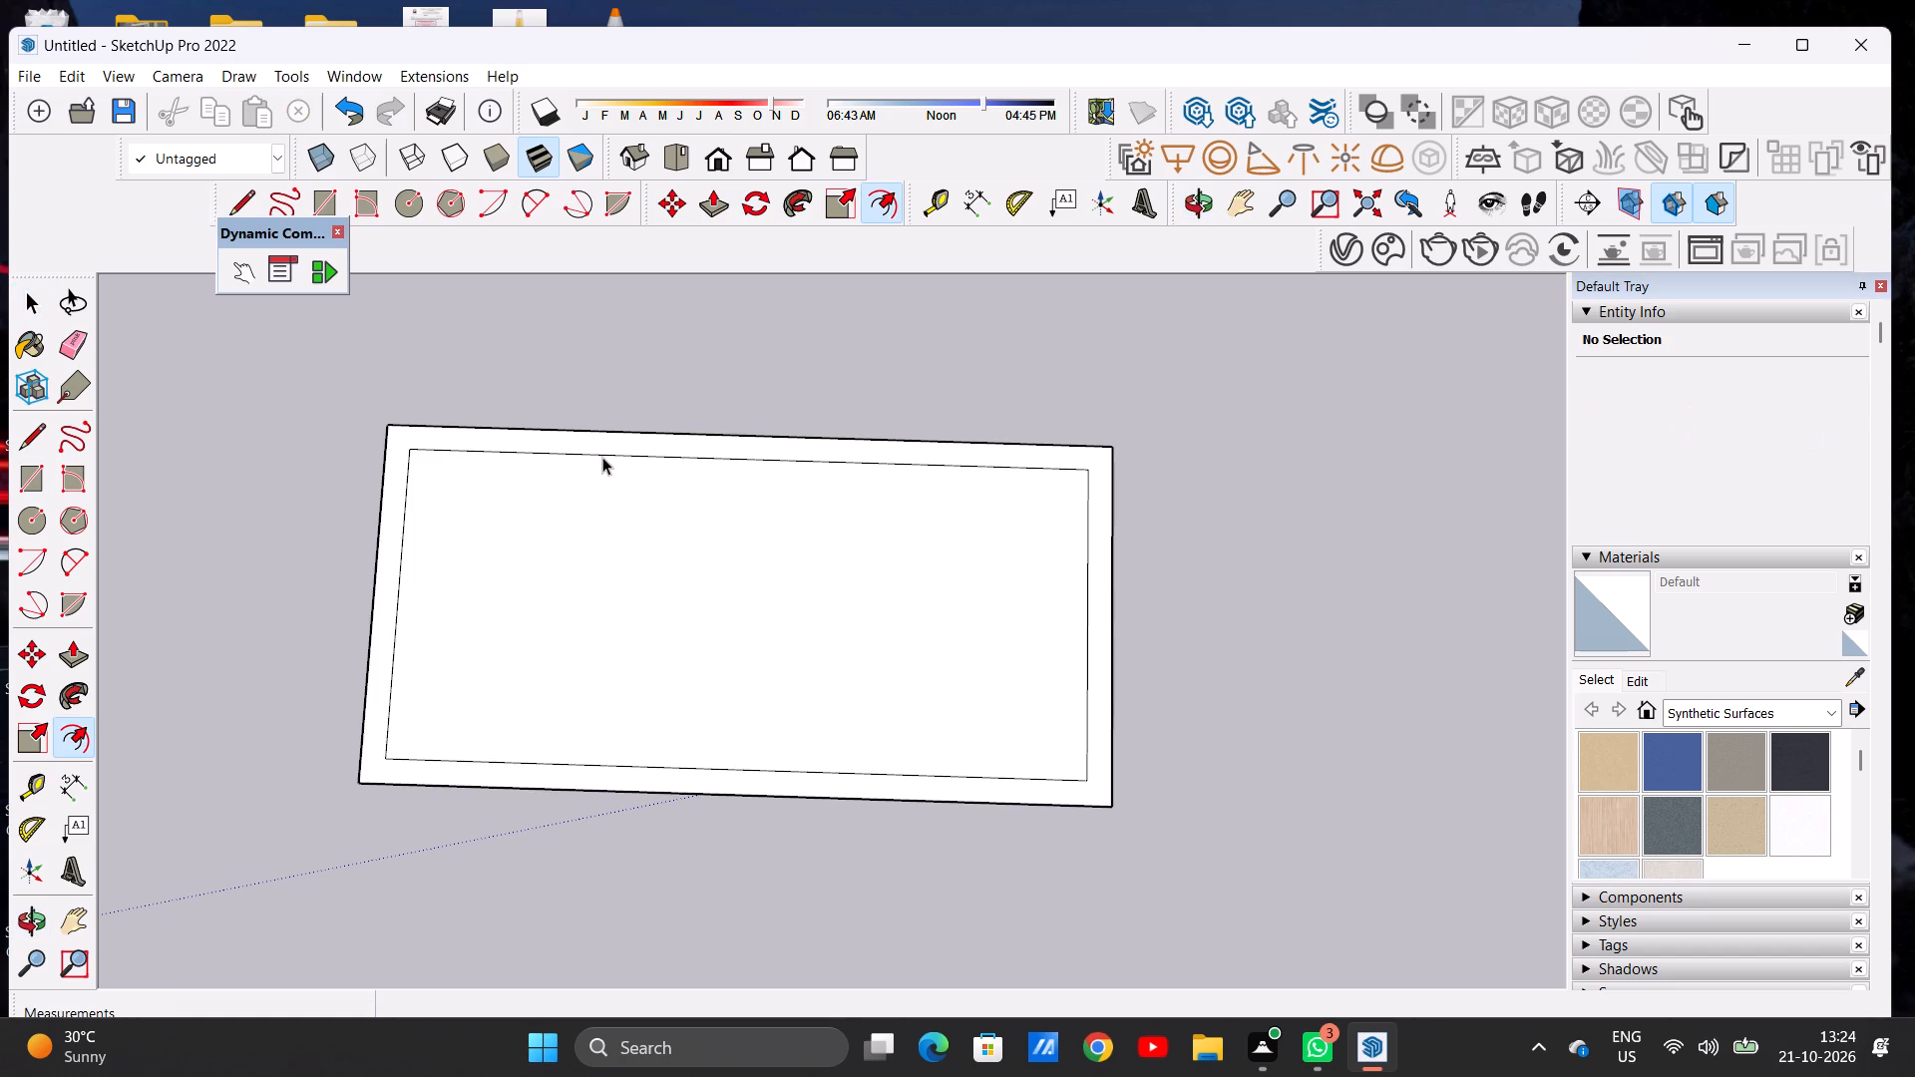
Examine the slab and its offset border from the top and at an angle.
scroll(602, 457, "down", 4)
left_click(673, 157)
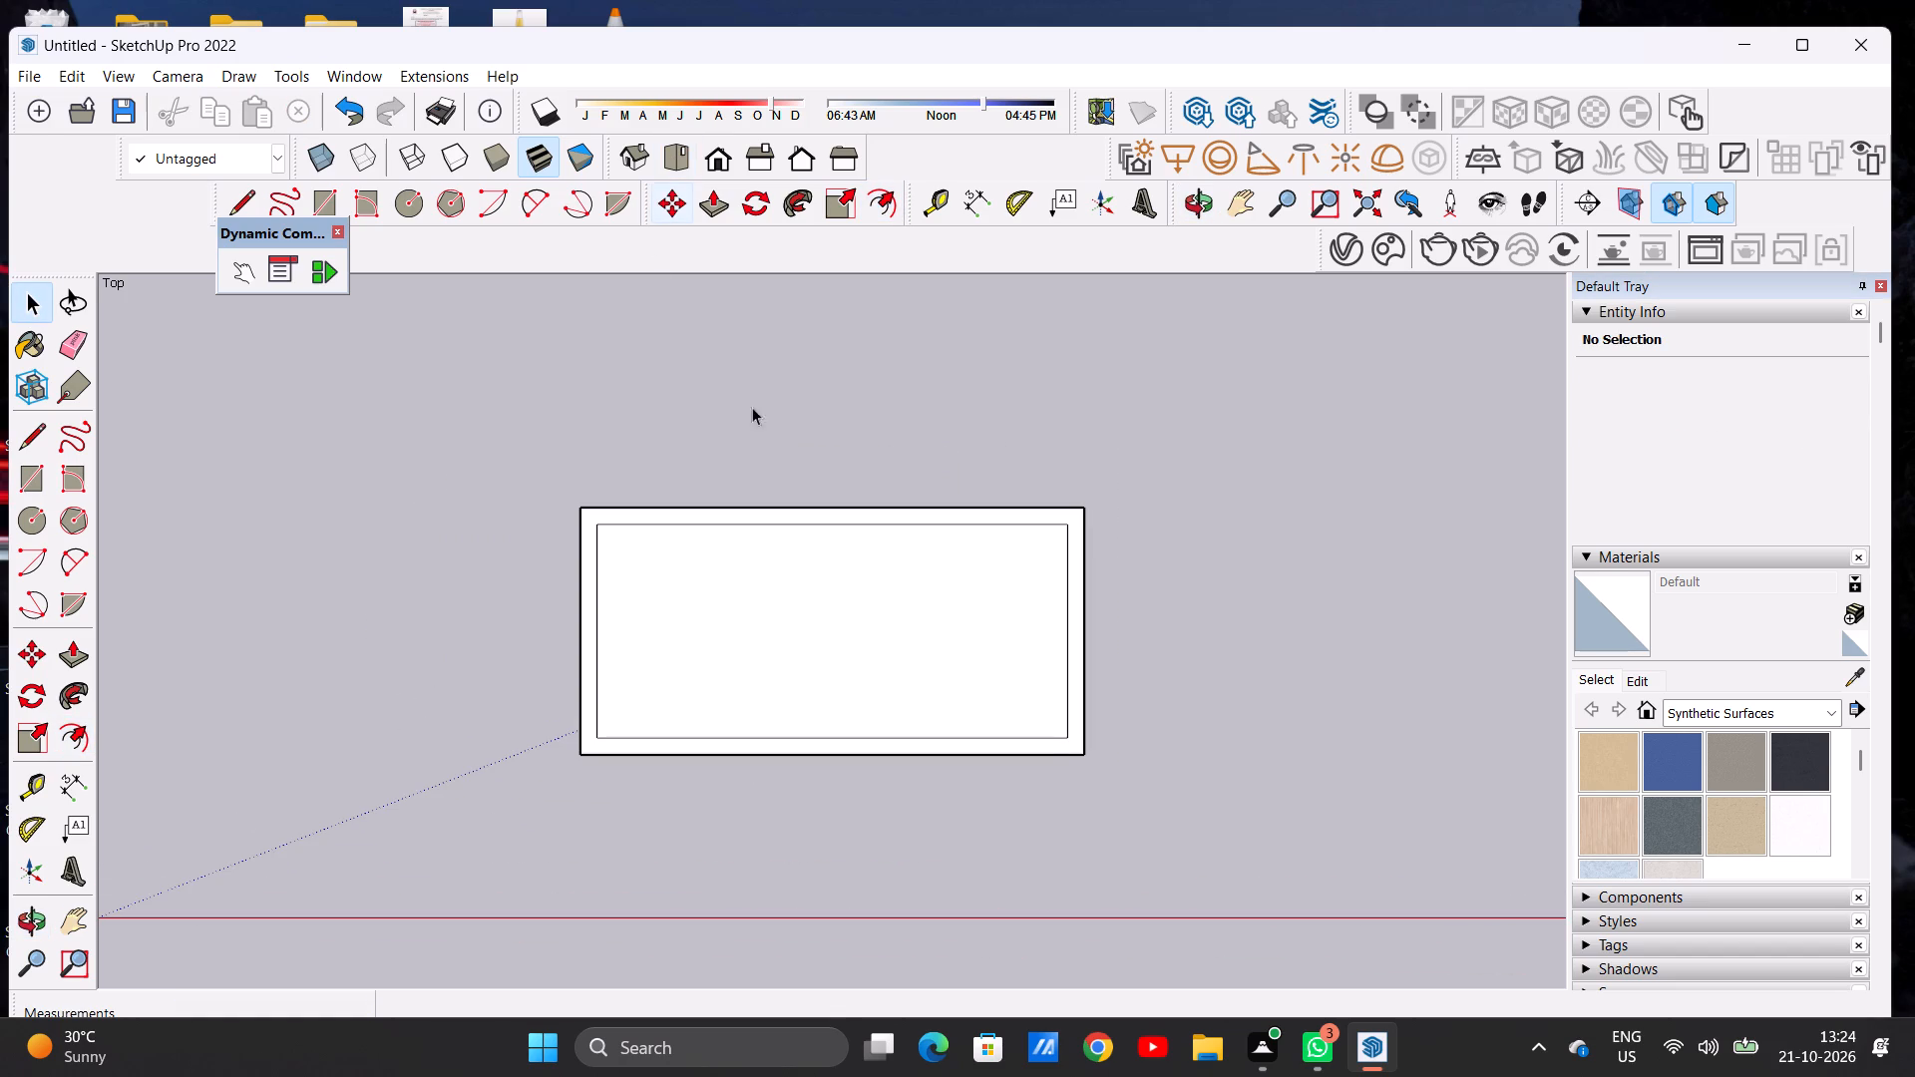
scroll(1182, 643, "up", 5)
scroll(892, 555, "down", 5)
scroll(769, 710, "up", 4)
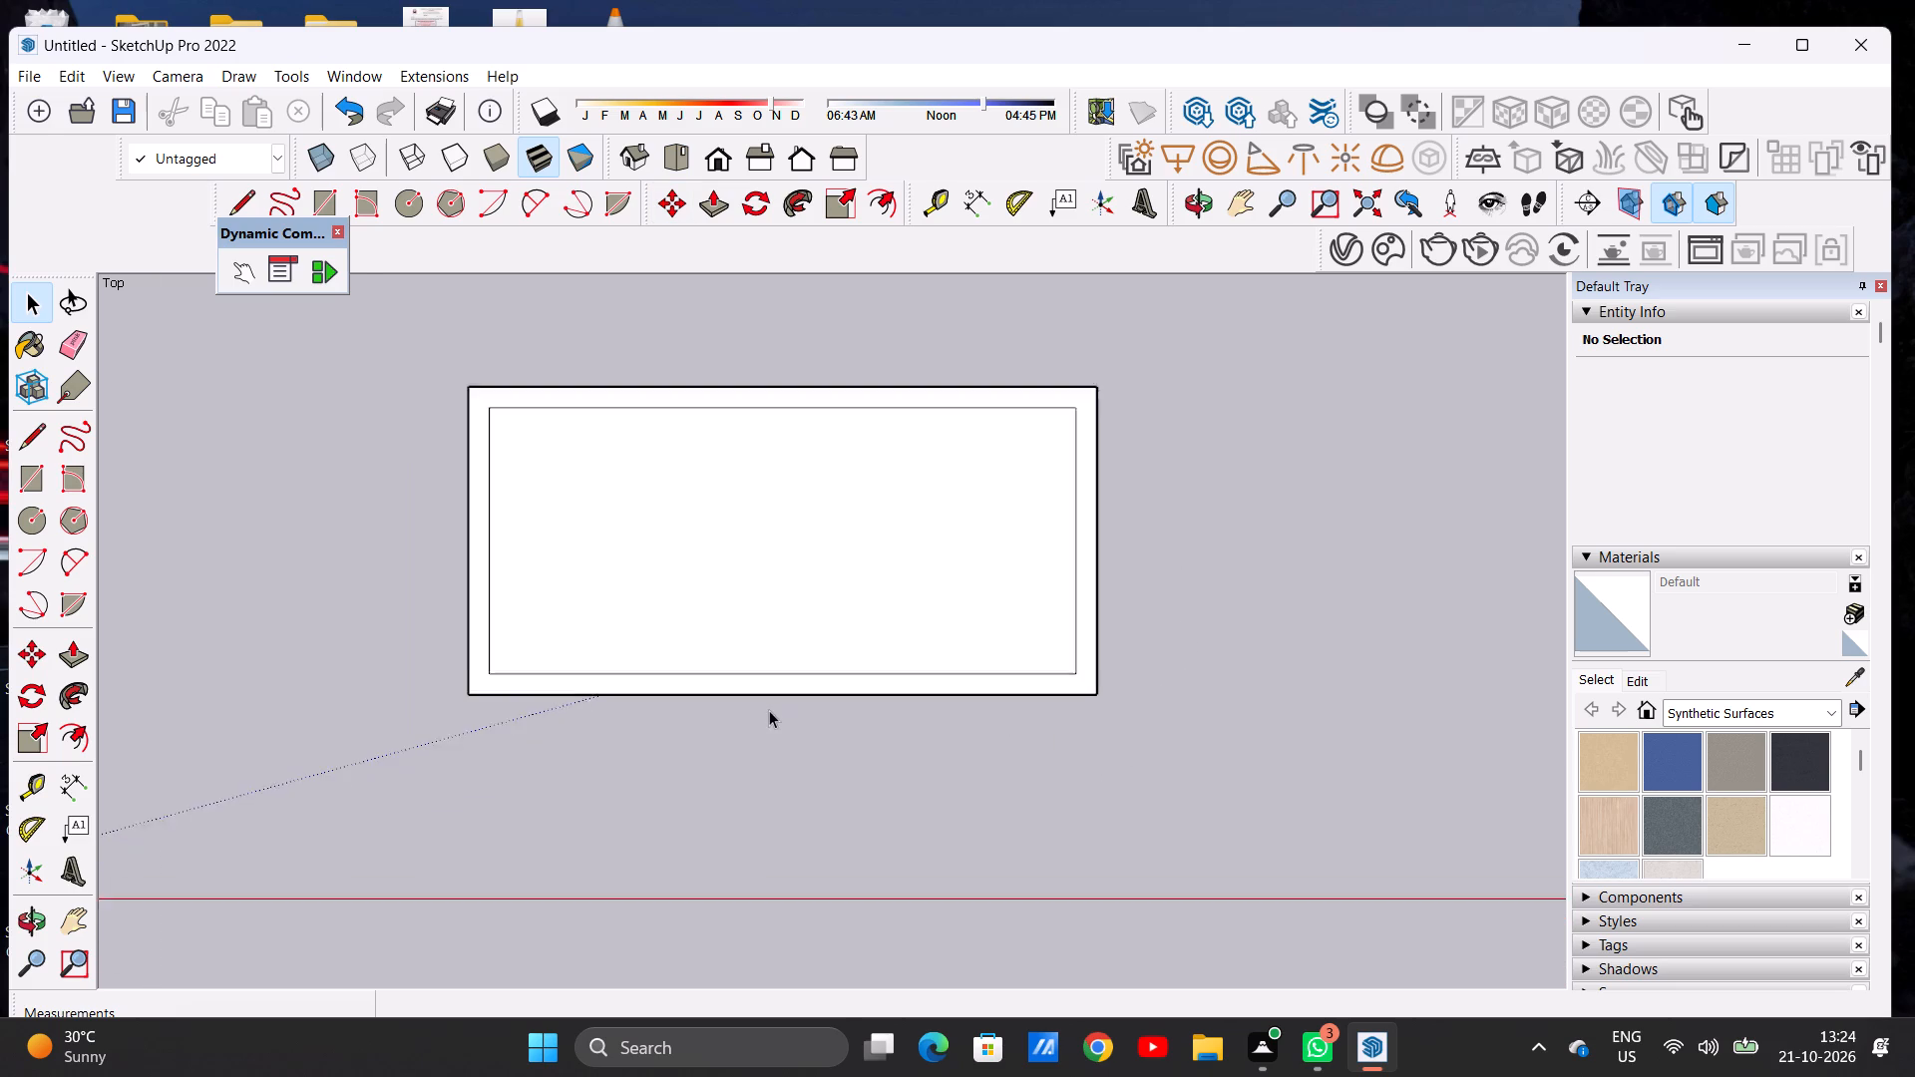
scroll(769, 710, "up", 1)
middle_click_drag(751, 727, 712, 596)
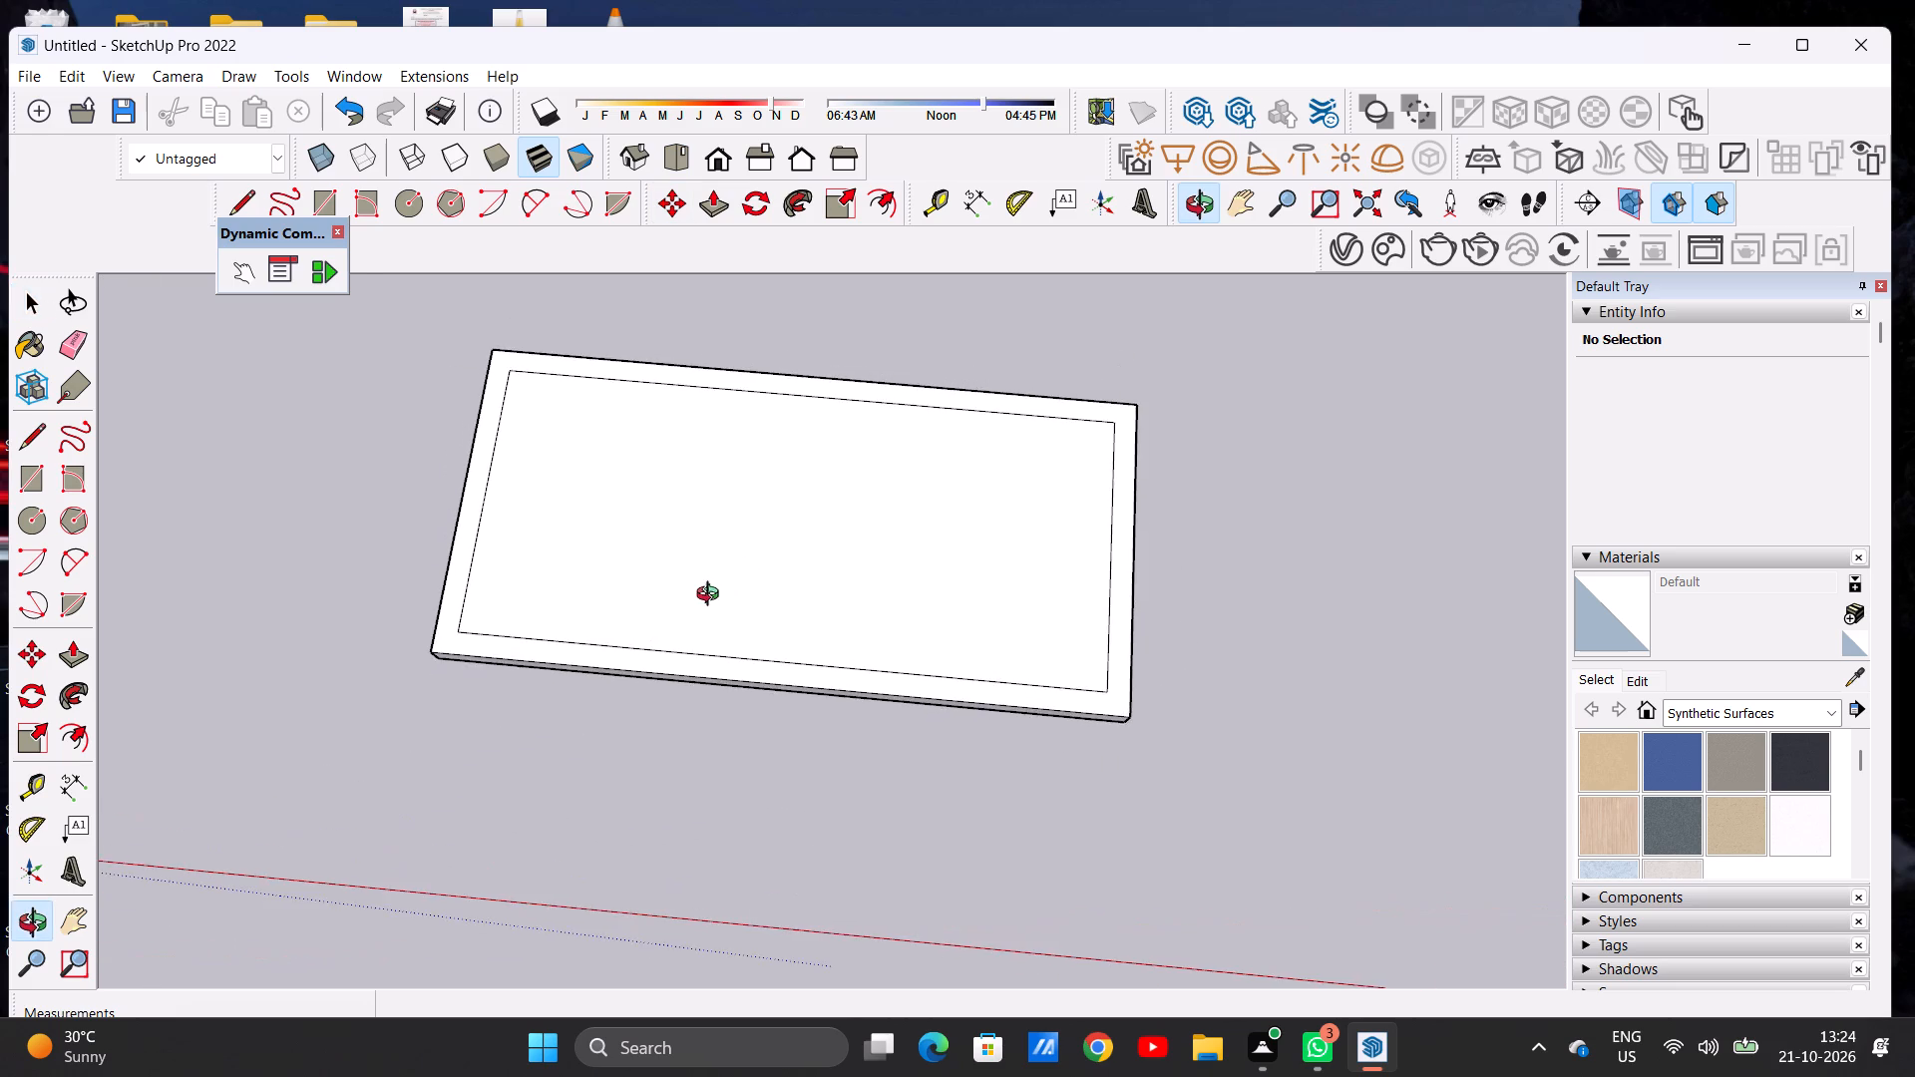
middle_click_drag(712, 596, 748, 568)
scroll(745, 672, "up", 2)
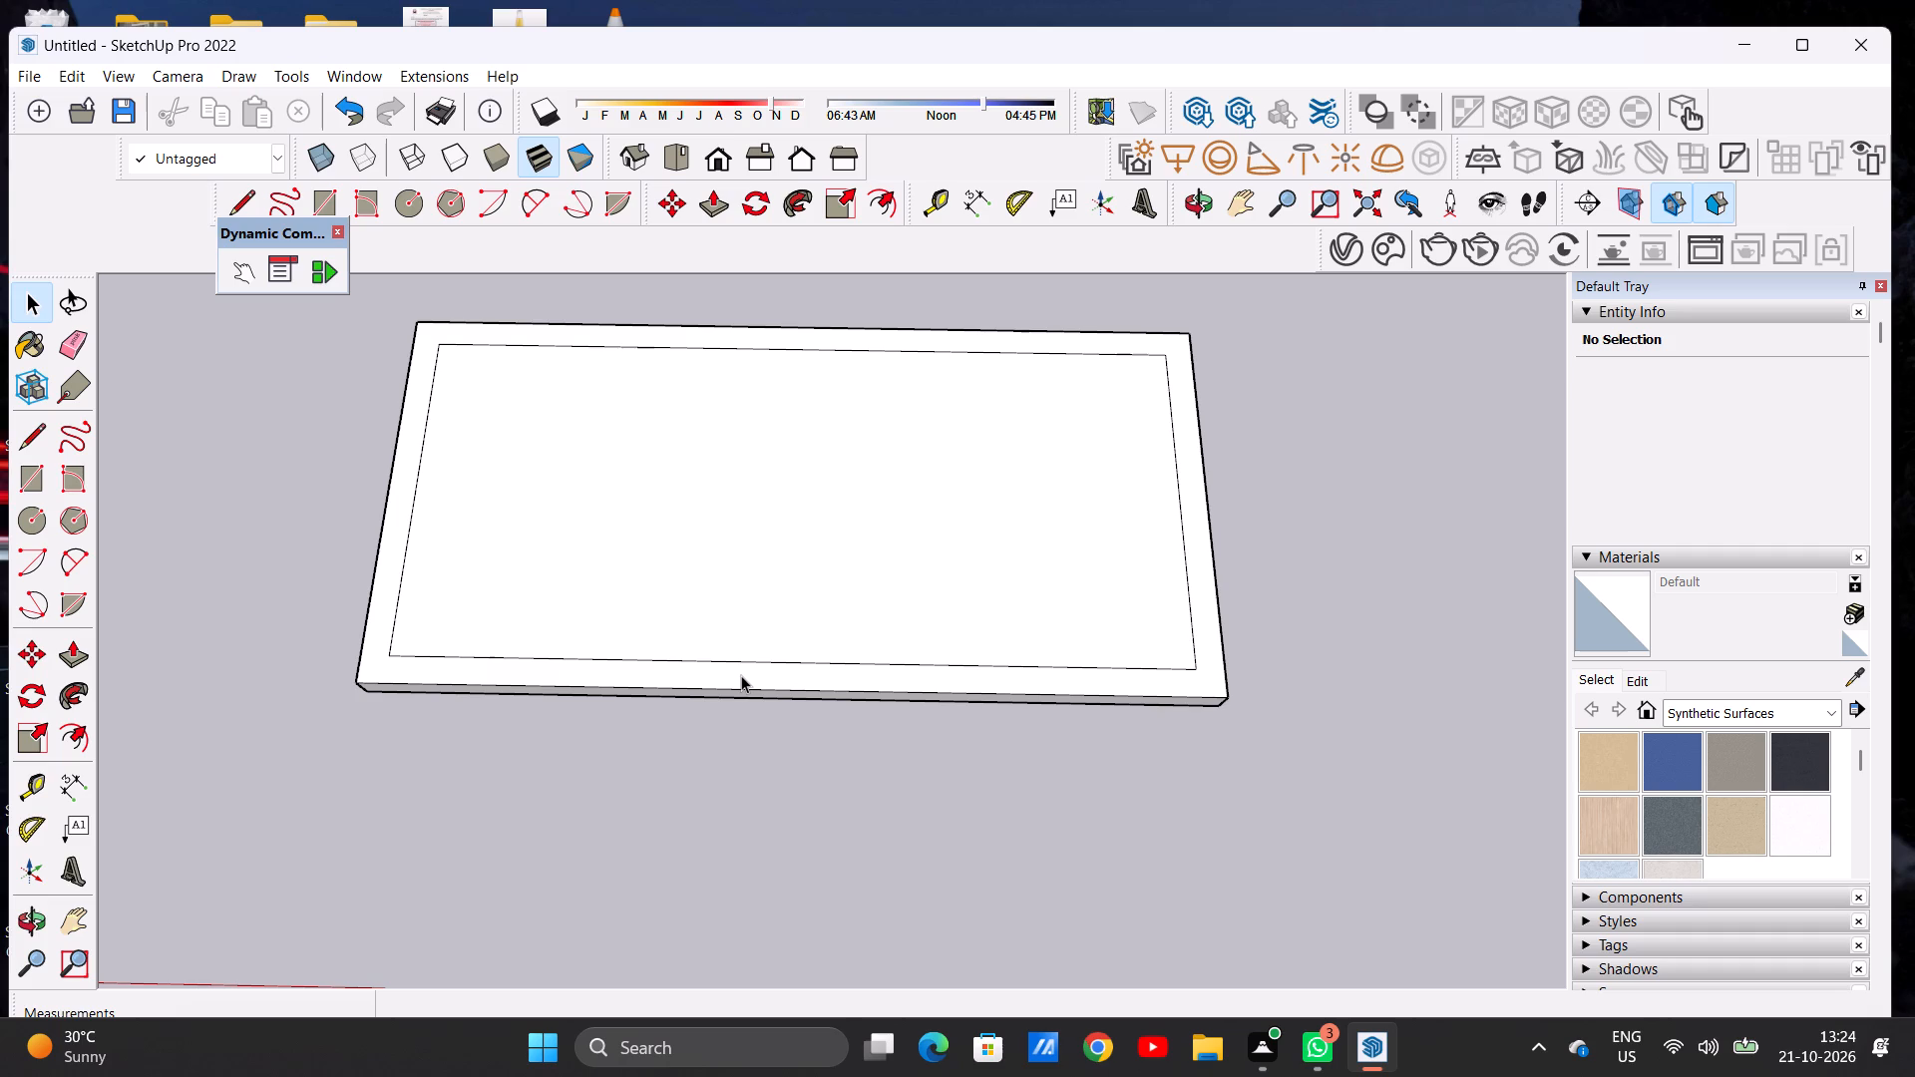
scroll(741, 675, "down", 6)
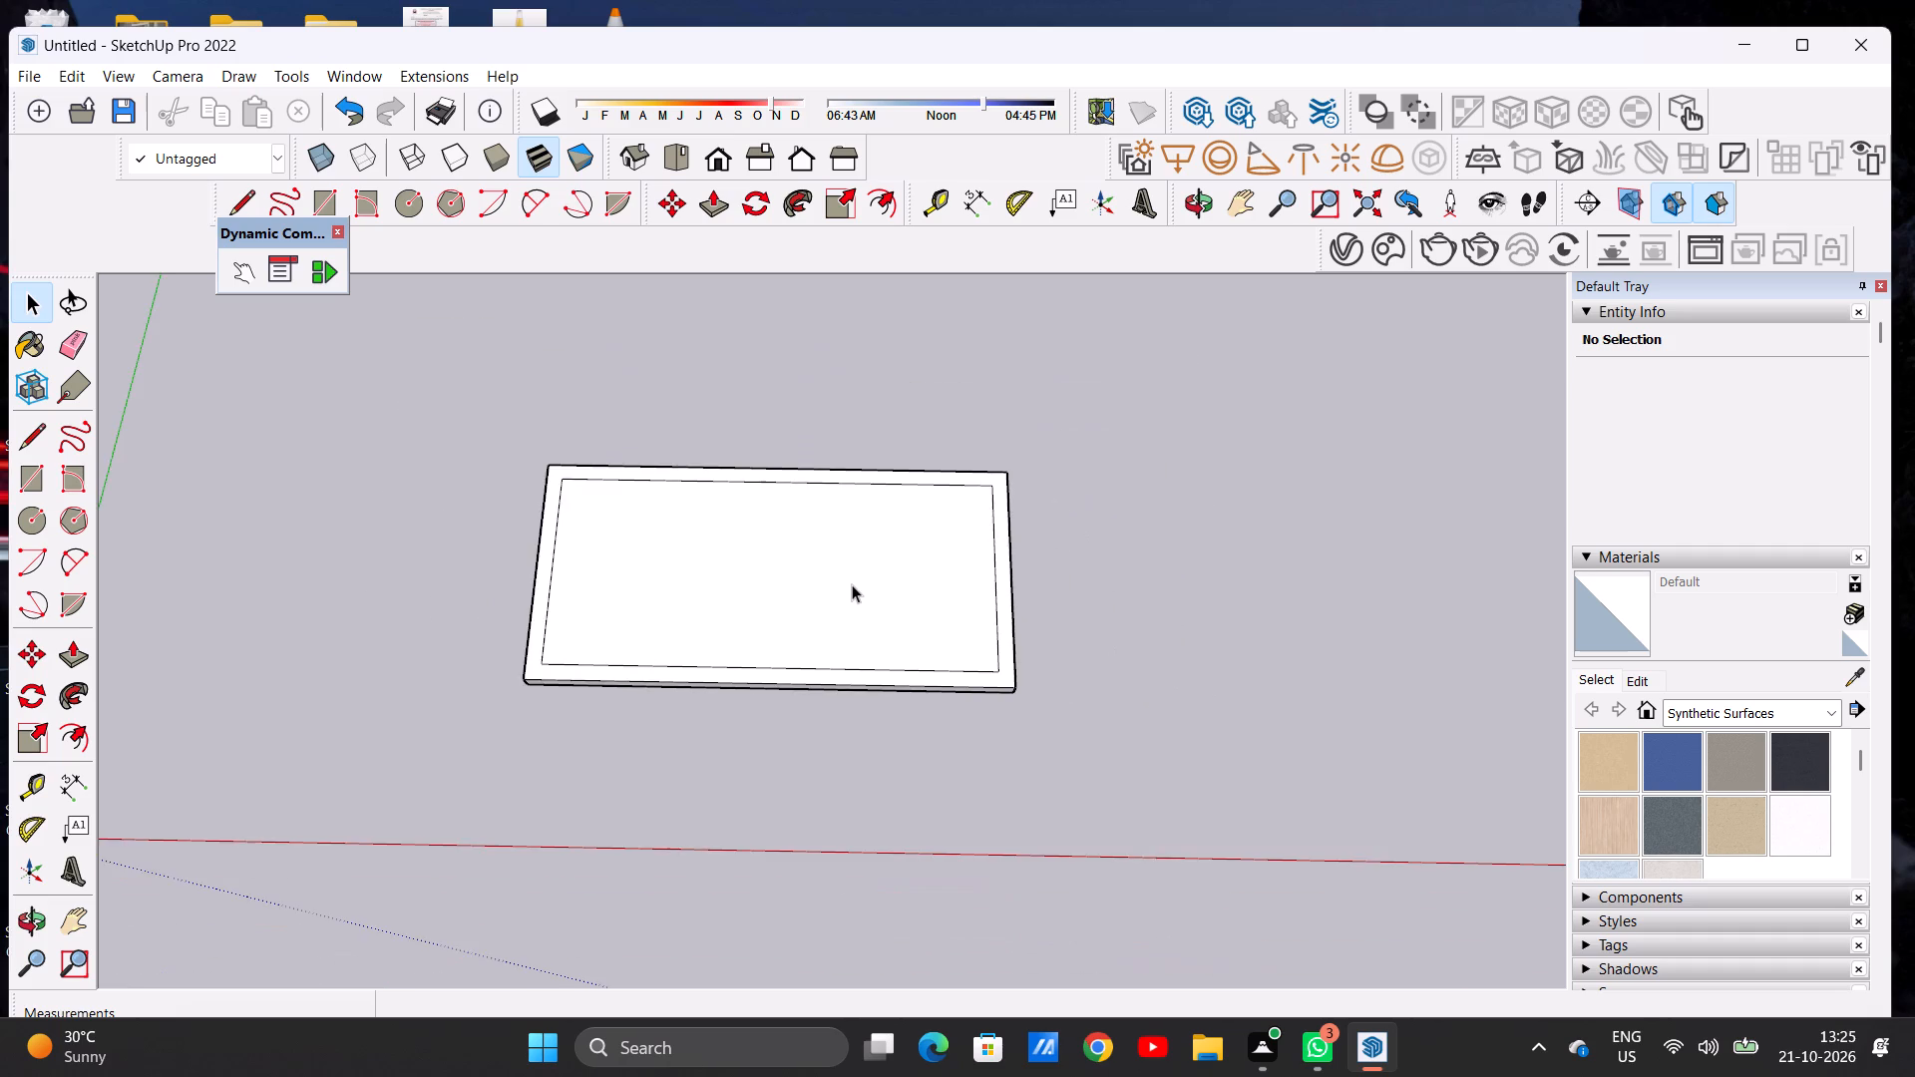
scroll(852, 582, "up", 7)
scroll(852, 582, "down", 4)
scroll(835, 672, "up", 1)
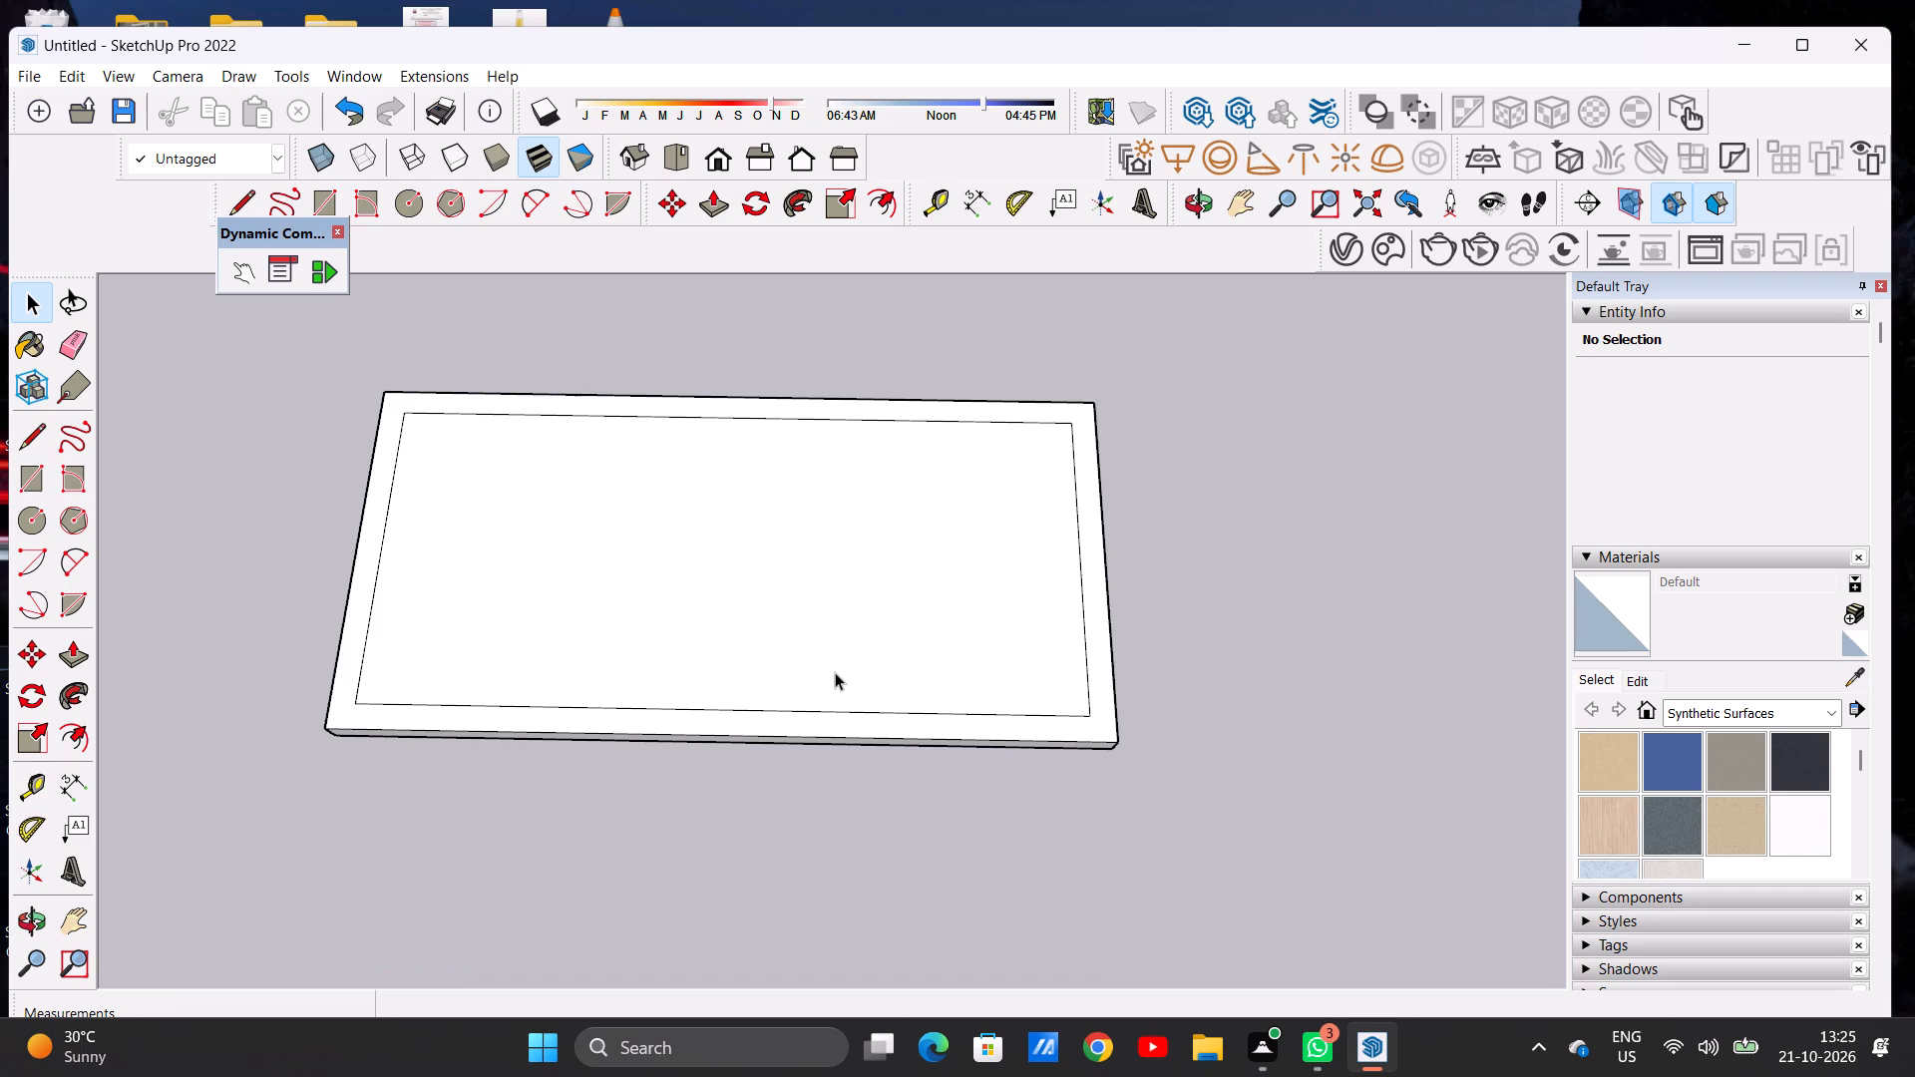
scroll(835, 672, "down", 3)
scroll(876, 647, "up", 4)
scroll(876, 647, "down", 3)
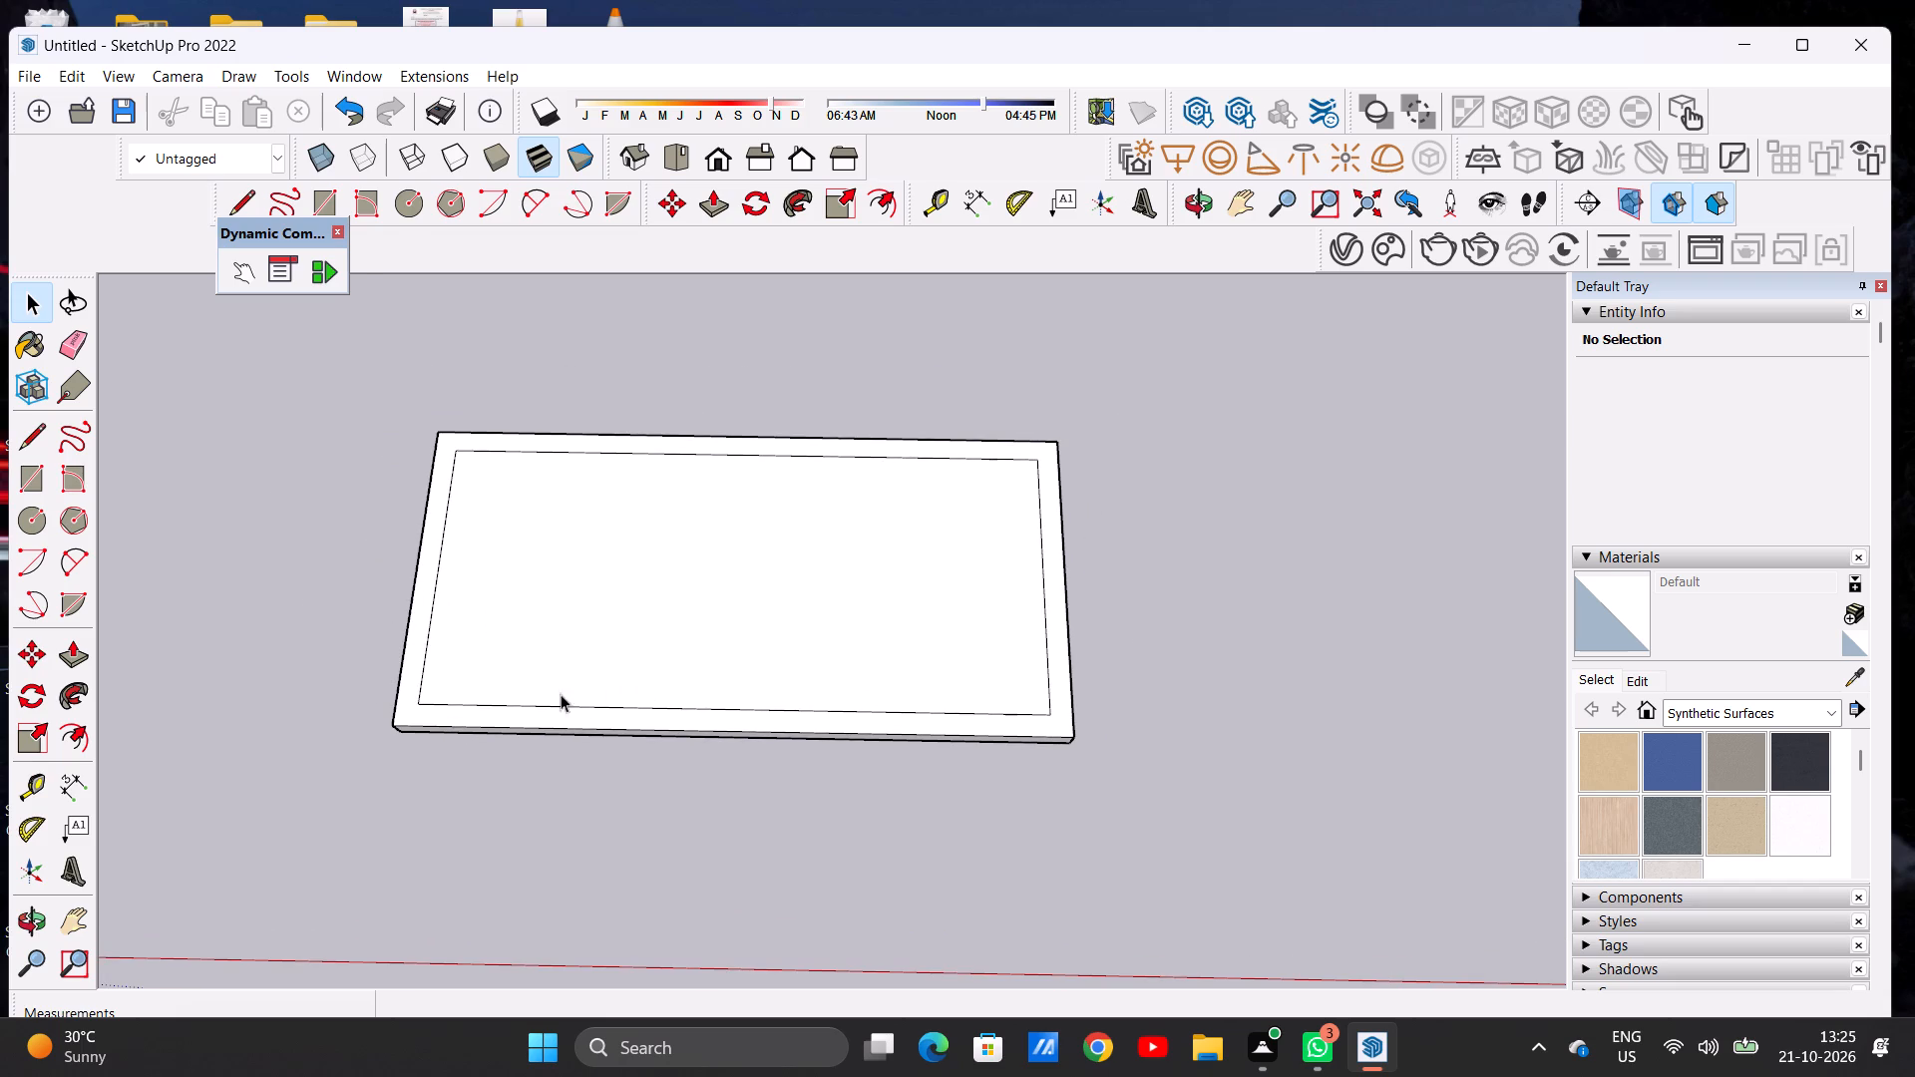
scroll(495, 694, "up", 1)
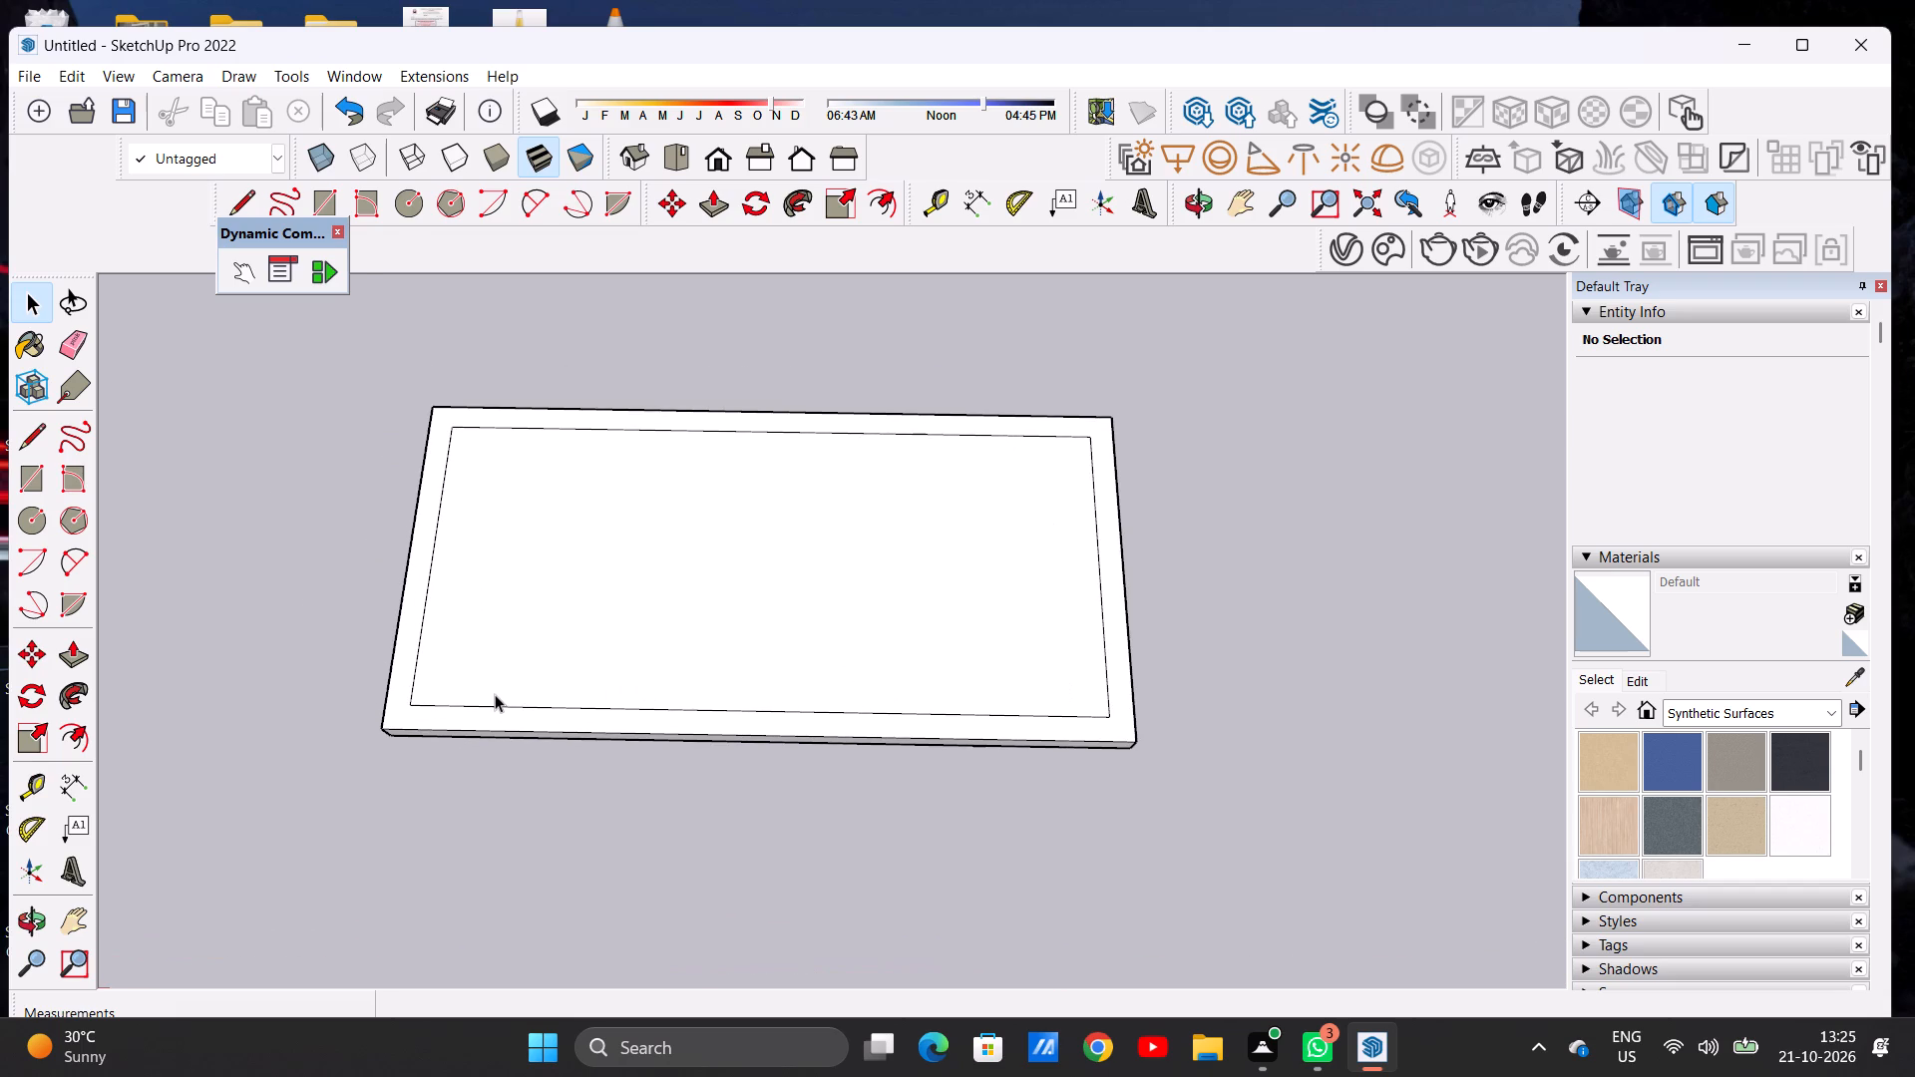
Draw two 9" lines extending the offset's front edge from its two front corners to the slab's outer side edges.
key("l")
scroll(412, 723, "up", 5)
left_click(416, 696)
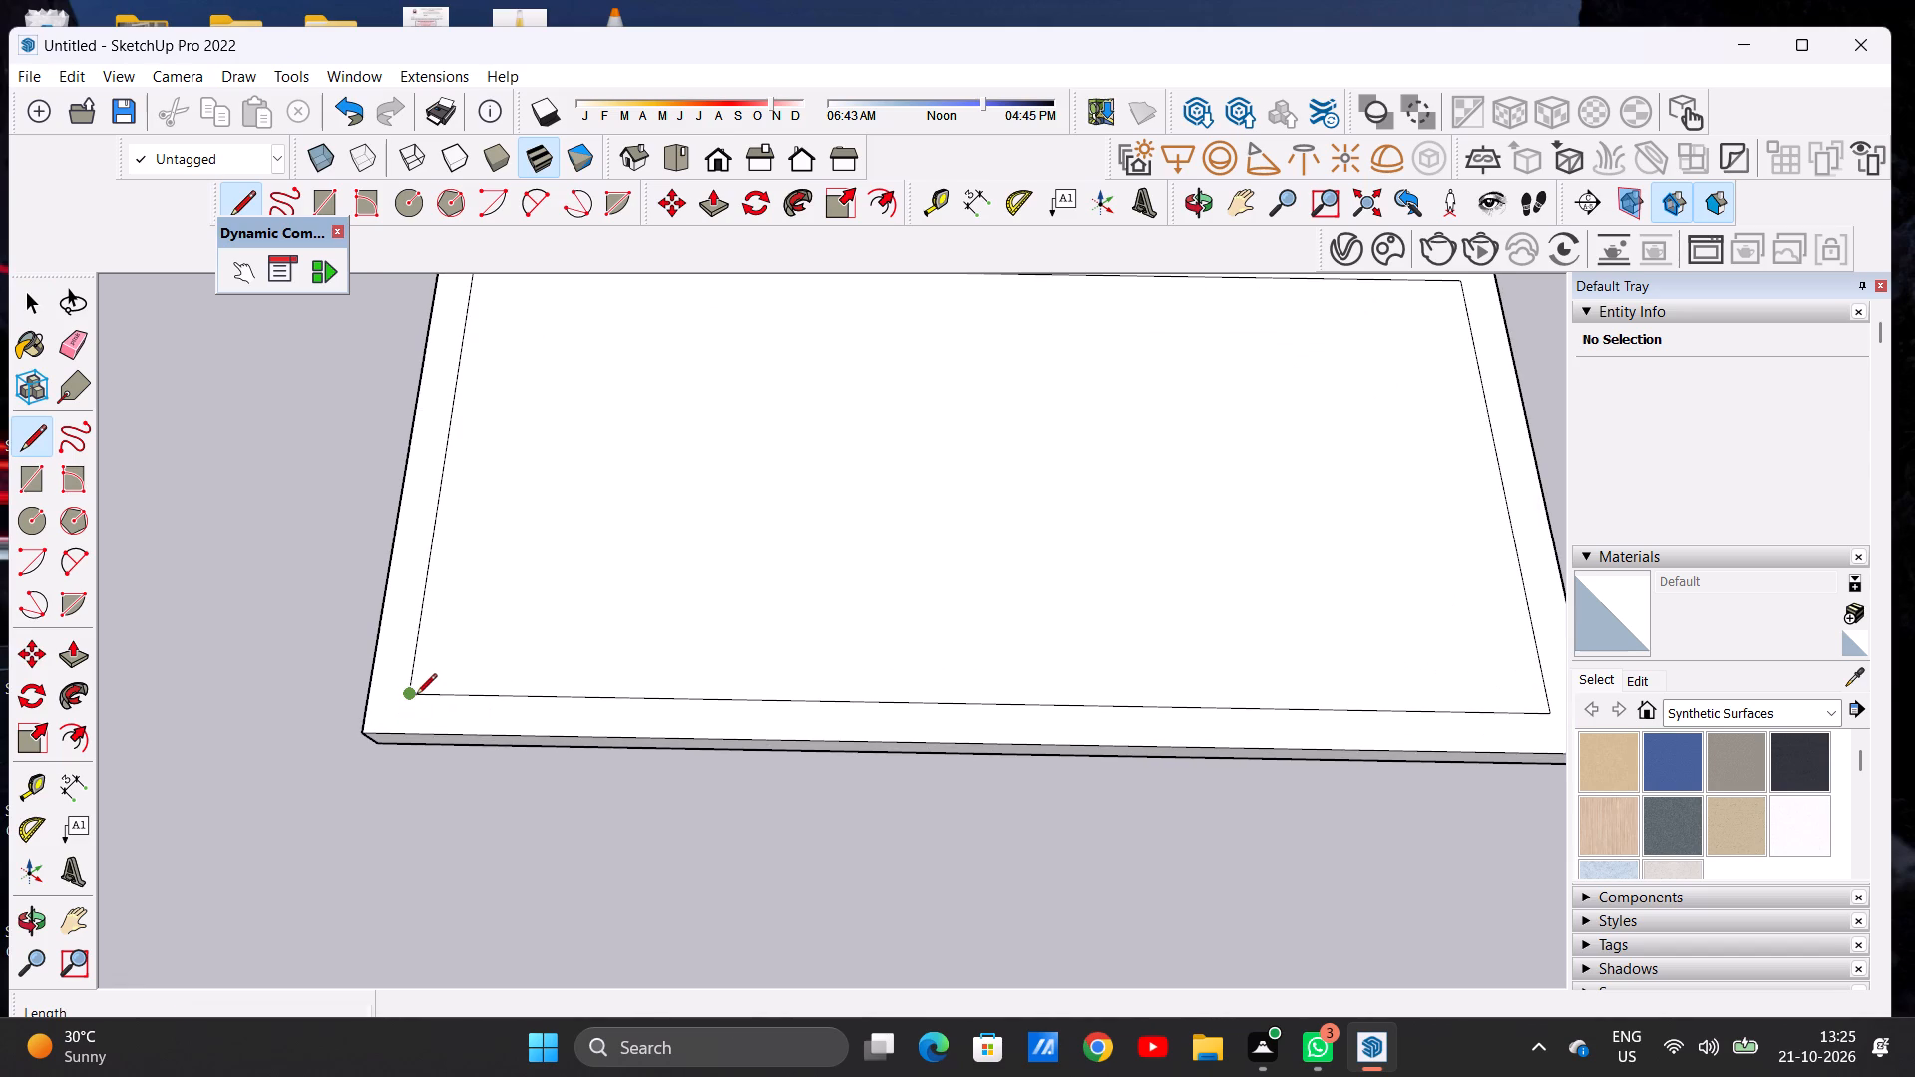
left_click(367, 695)
scroll(490, 656, "down", 6)
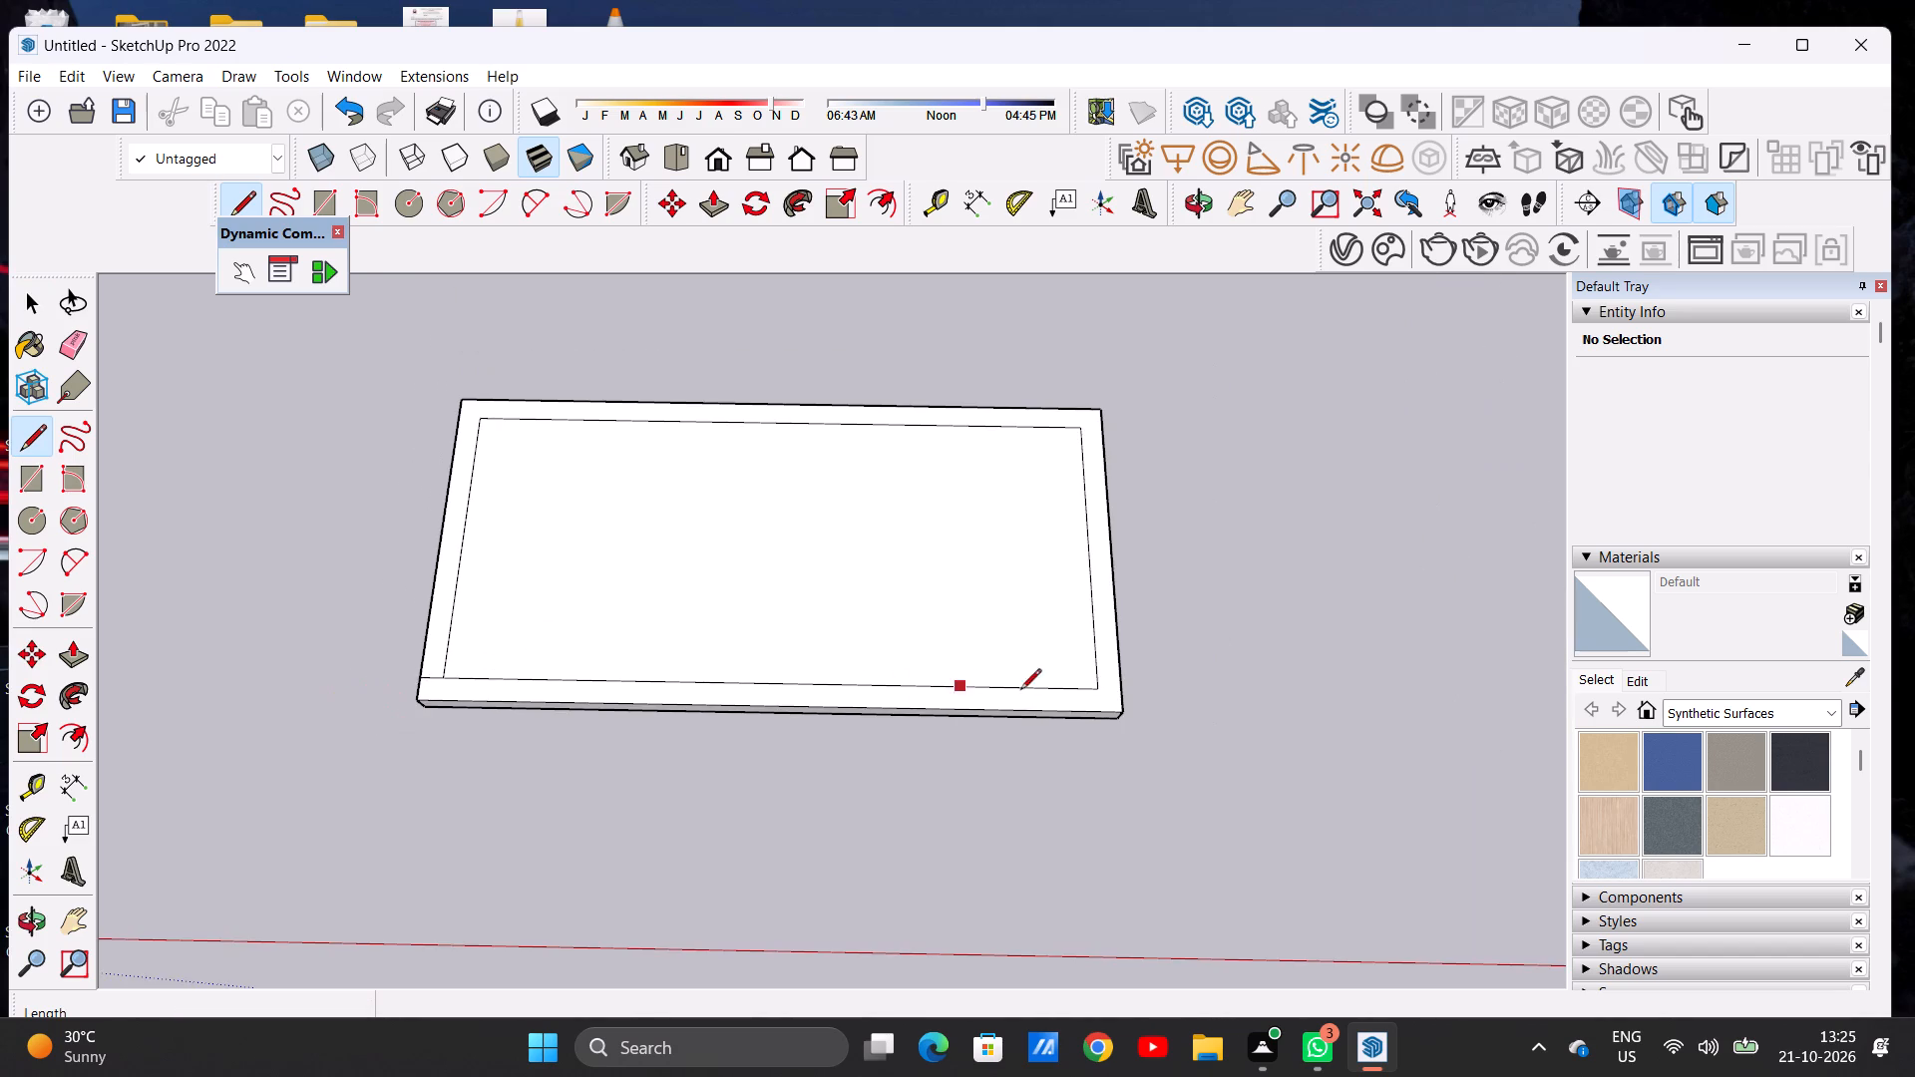
scroll(1094, 678, "up", 6)
left_click(1100, 691)
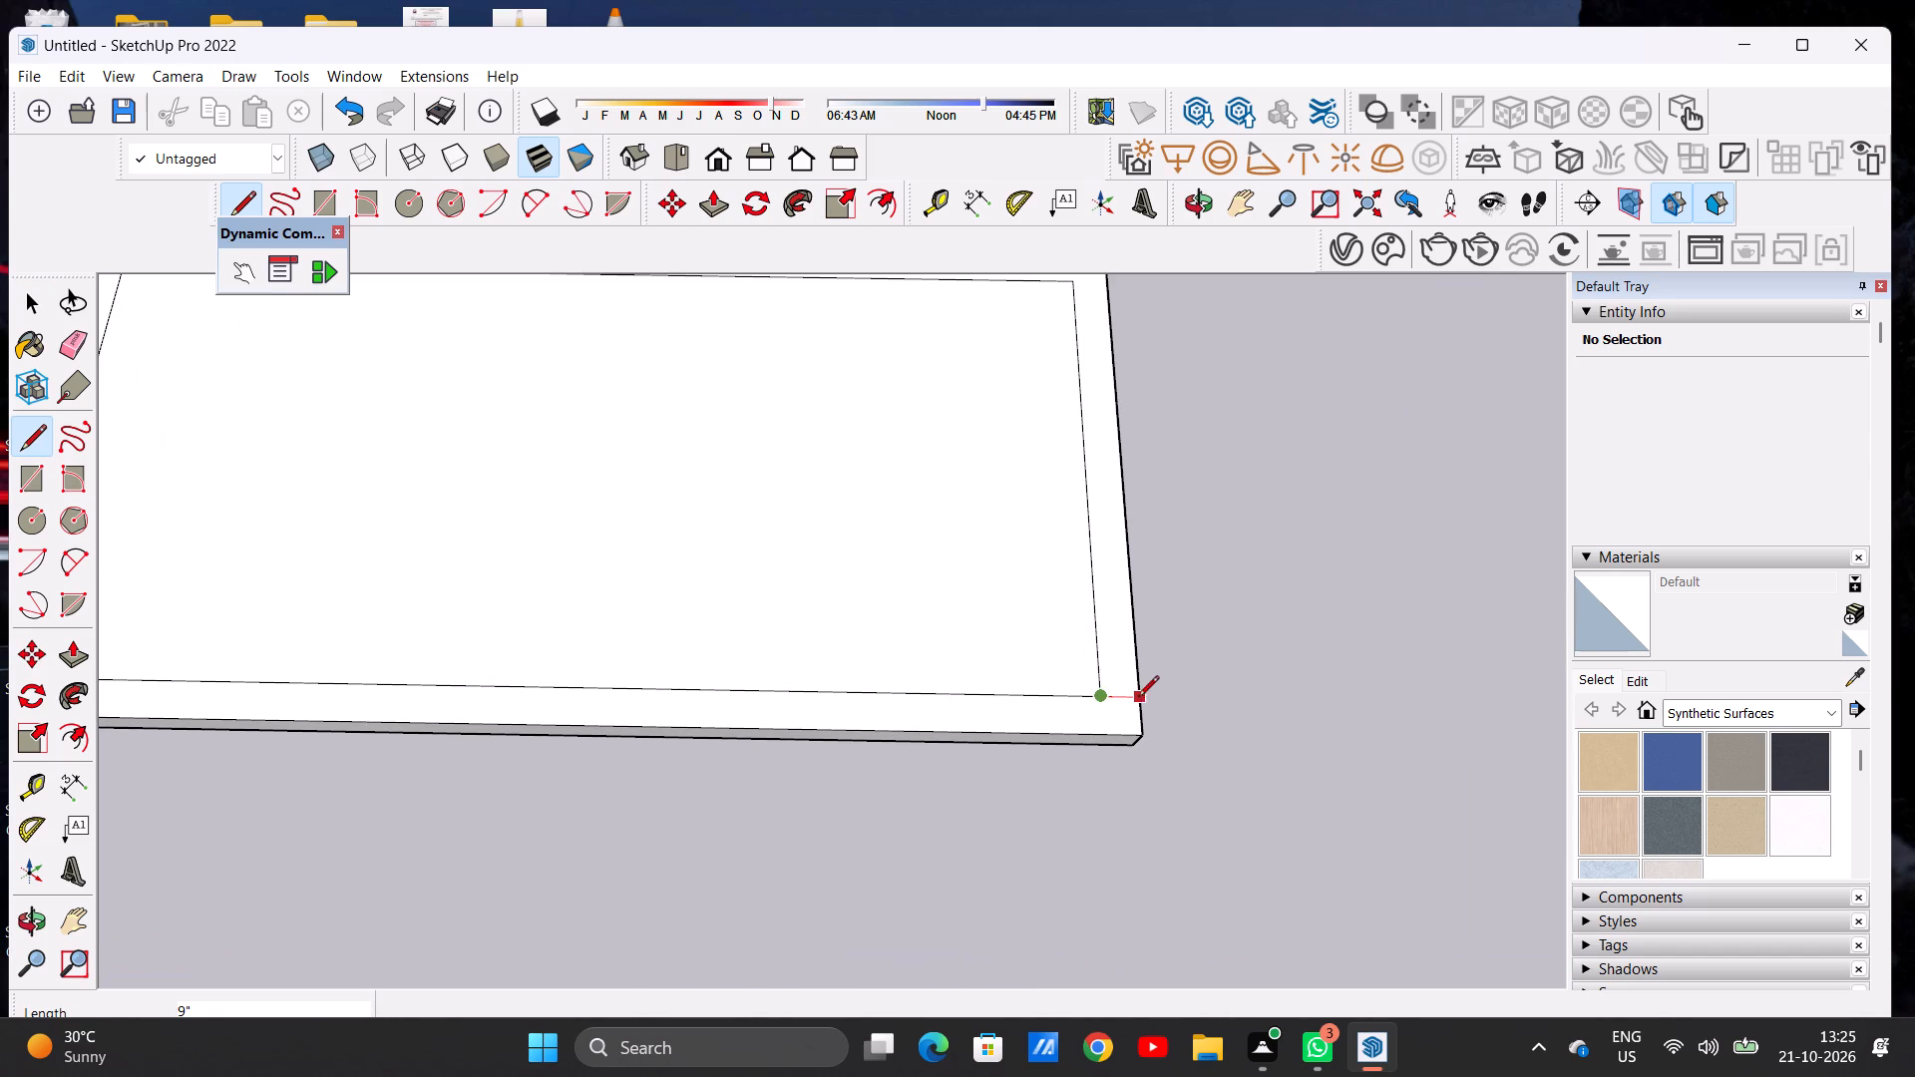
left_click(1141, 700)
key("space")
scroll(993, 730, "down", 2)
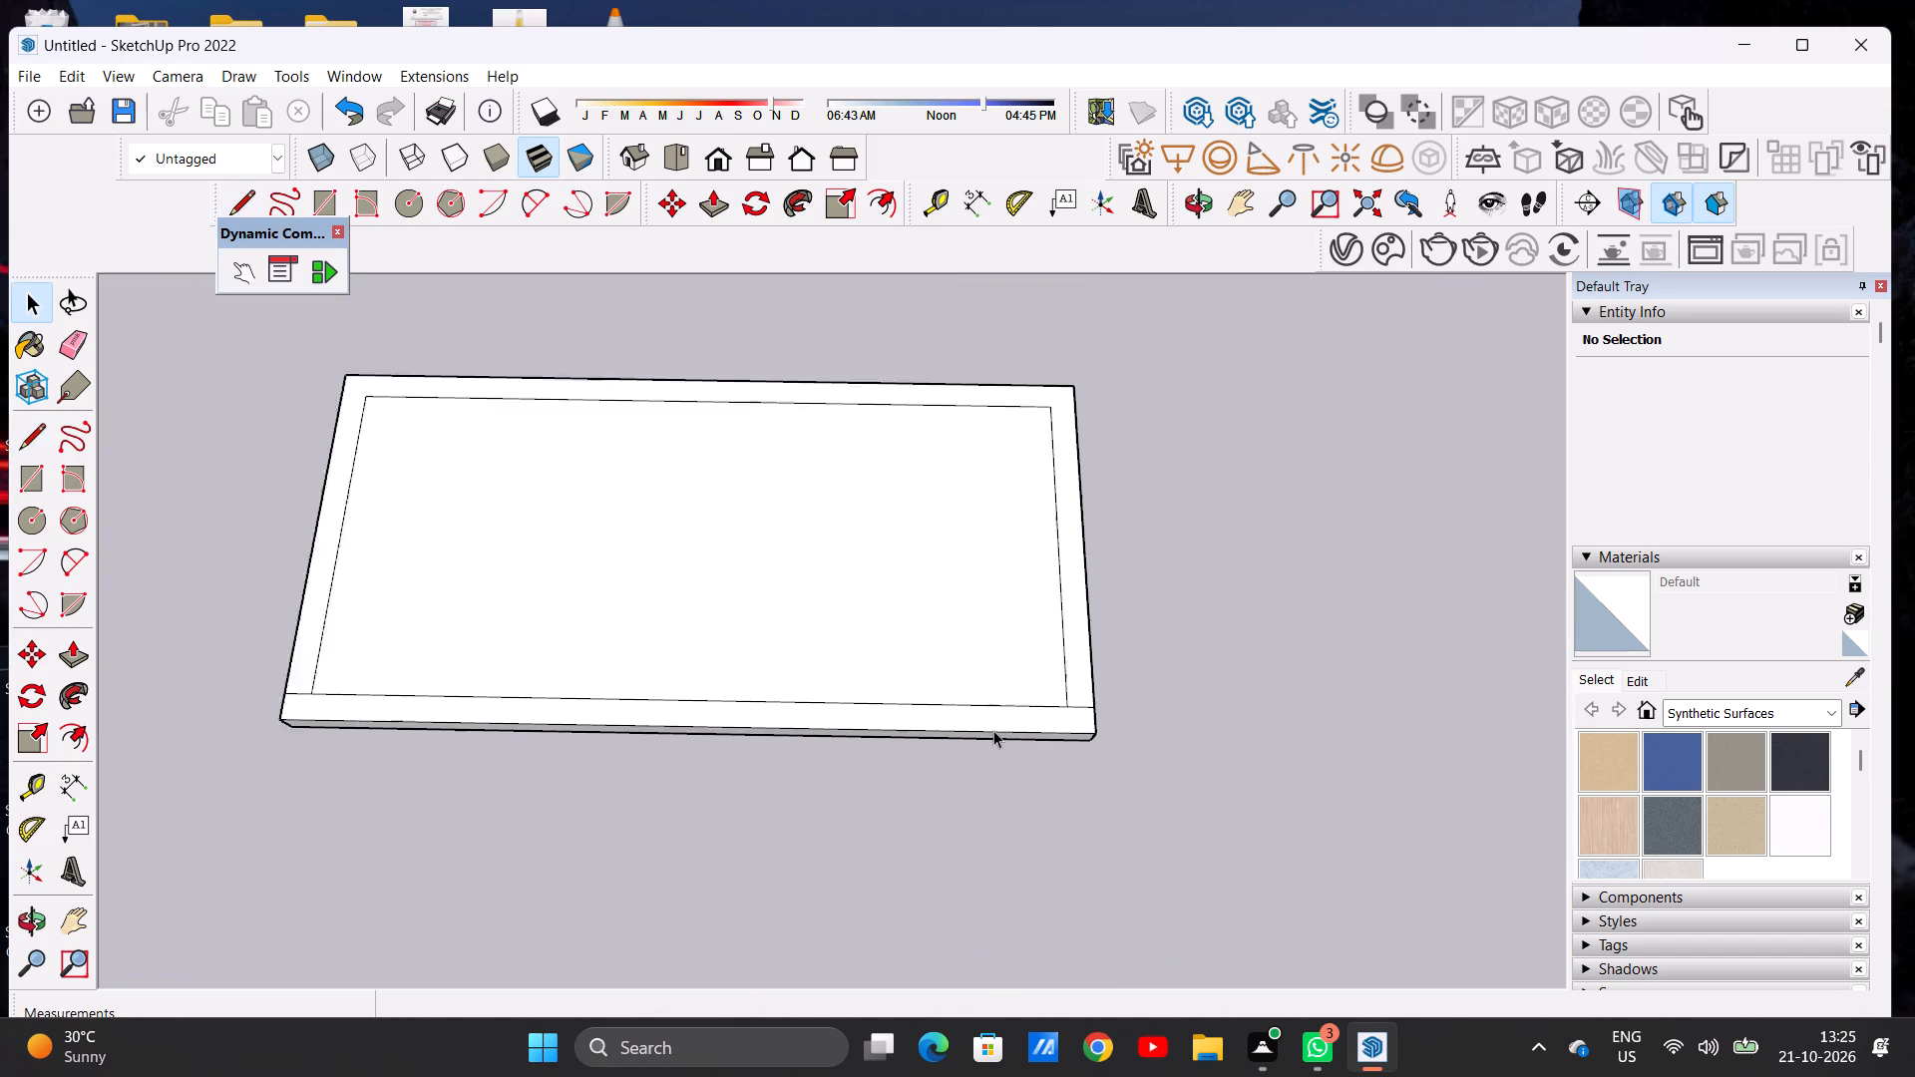
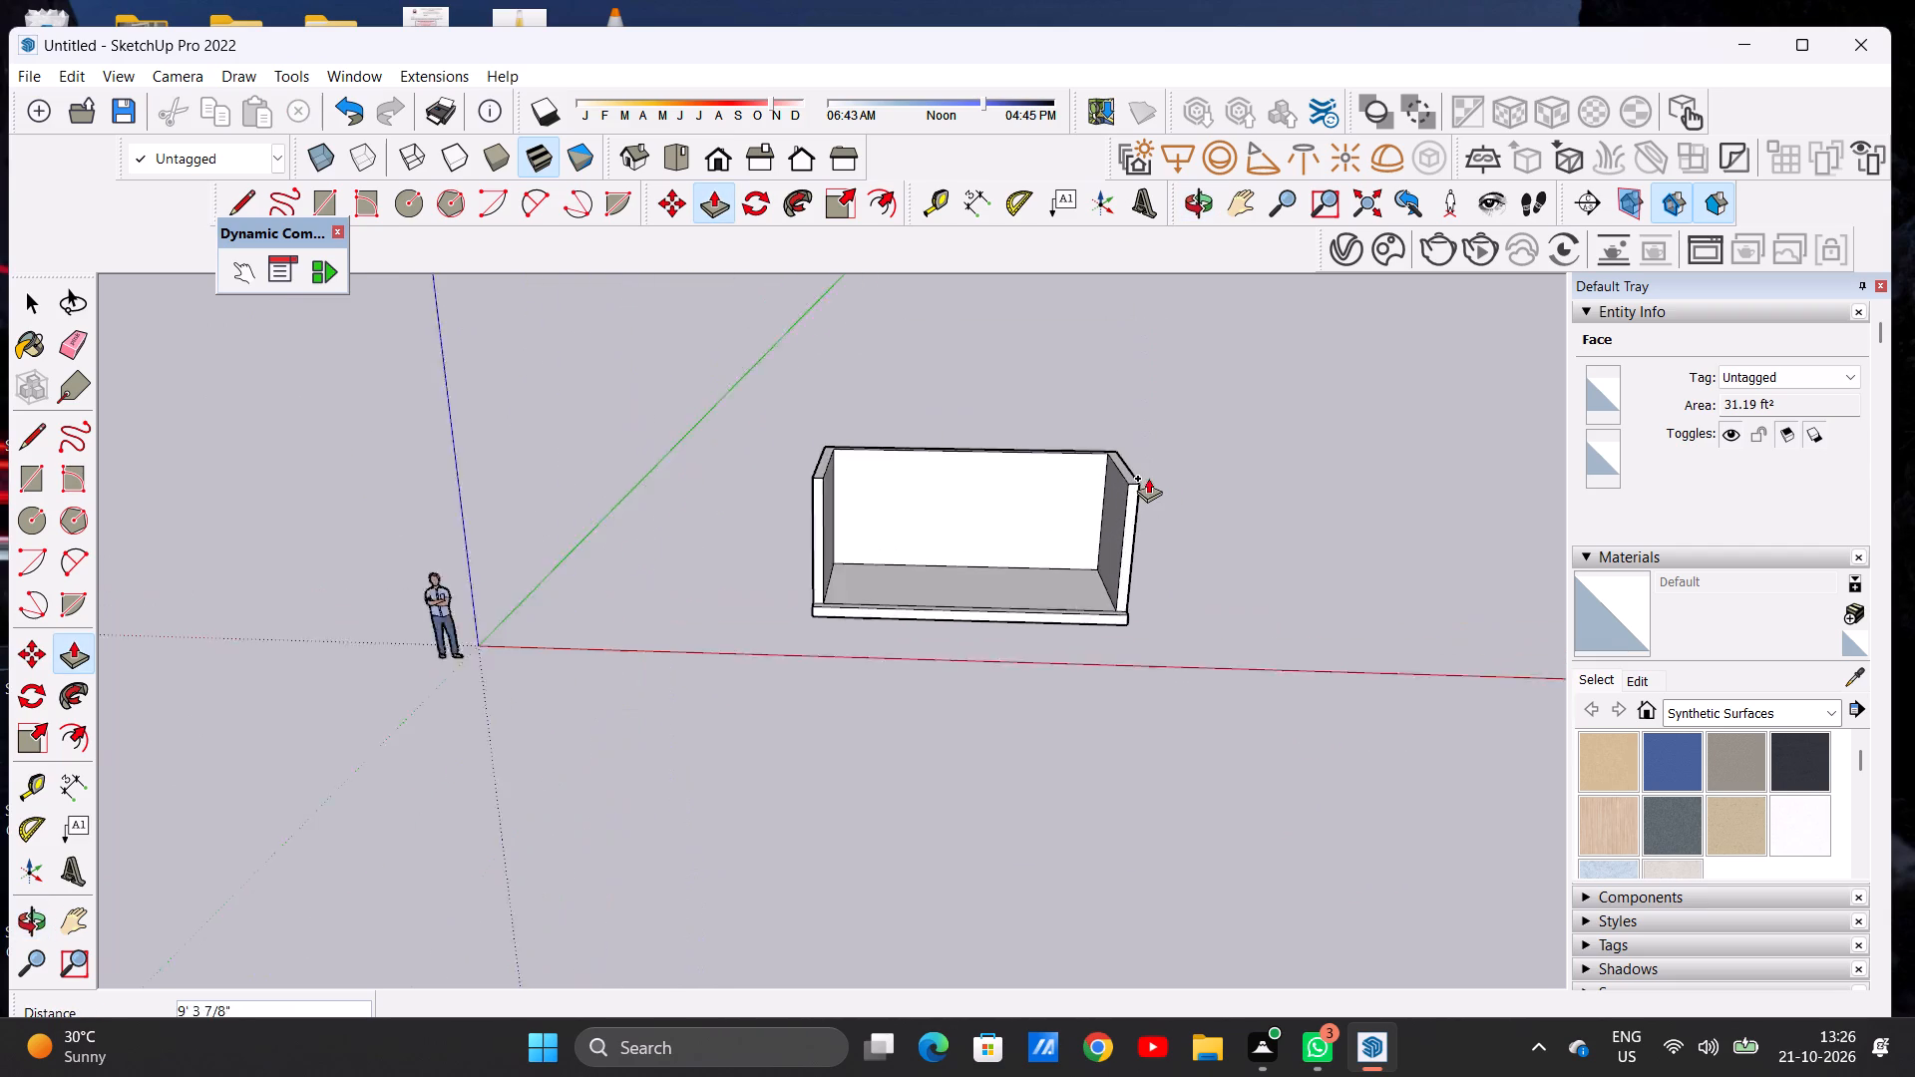
Pull the U-shaped border strip on the slab up to 10' to form the back and side walls.
scroll(1148, 478, "up", 7)
type("10'")
key("Return")
key("space")
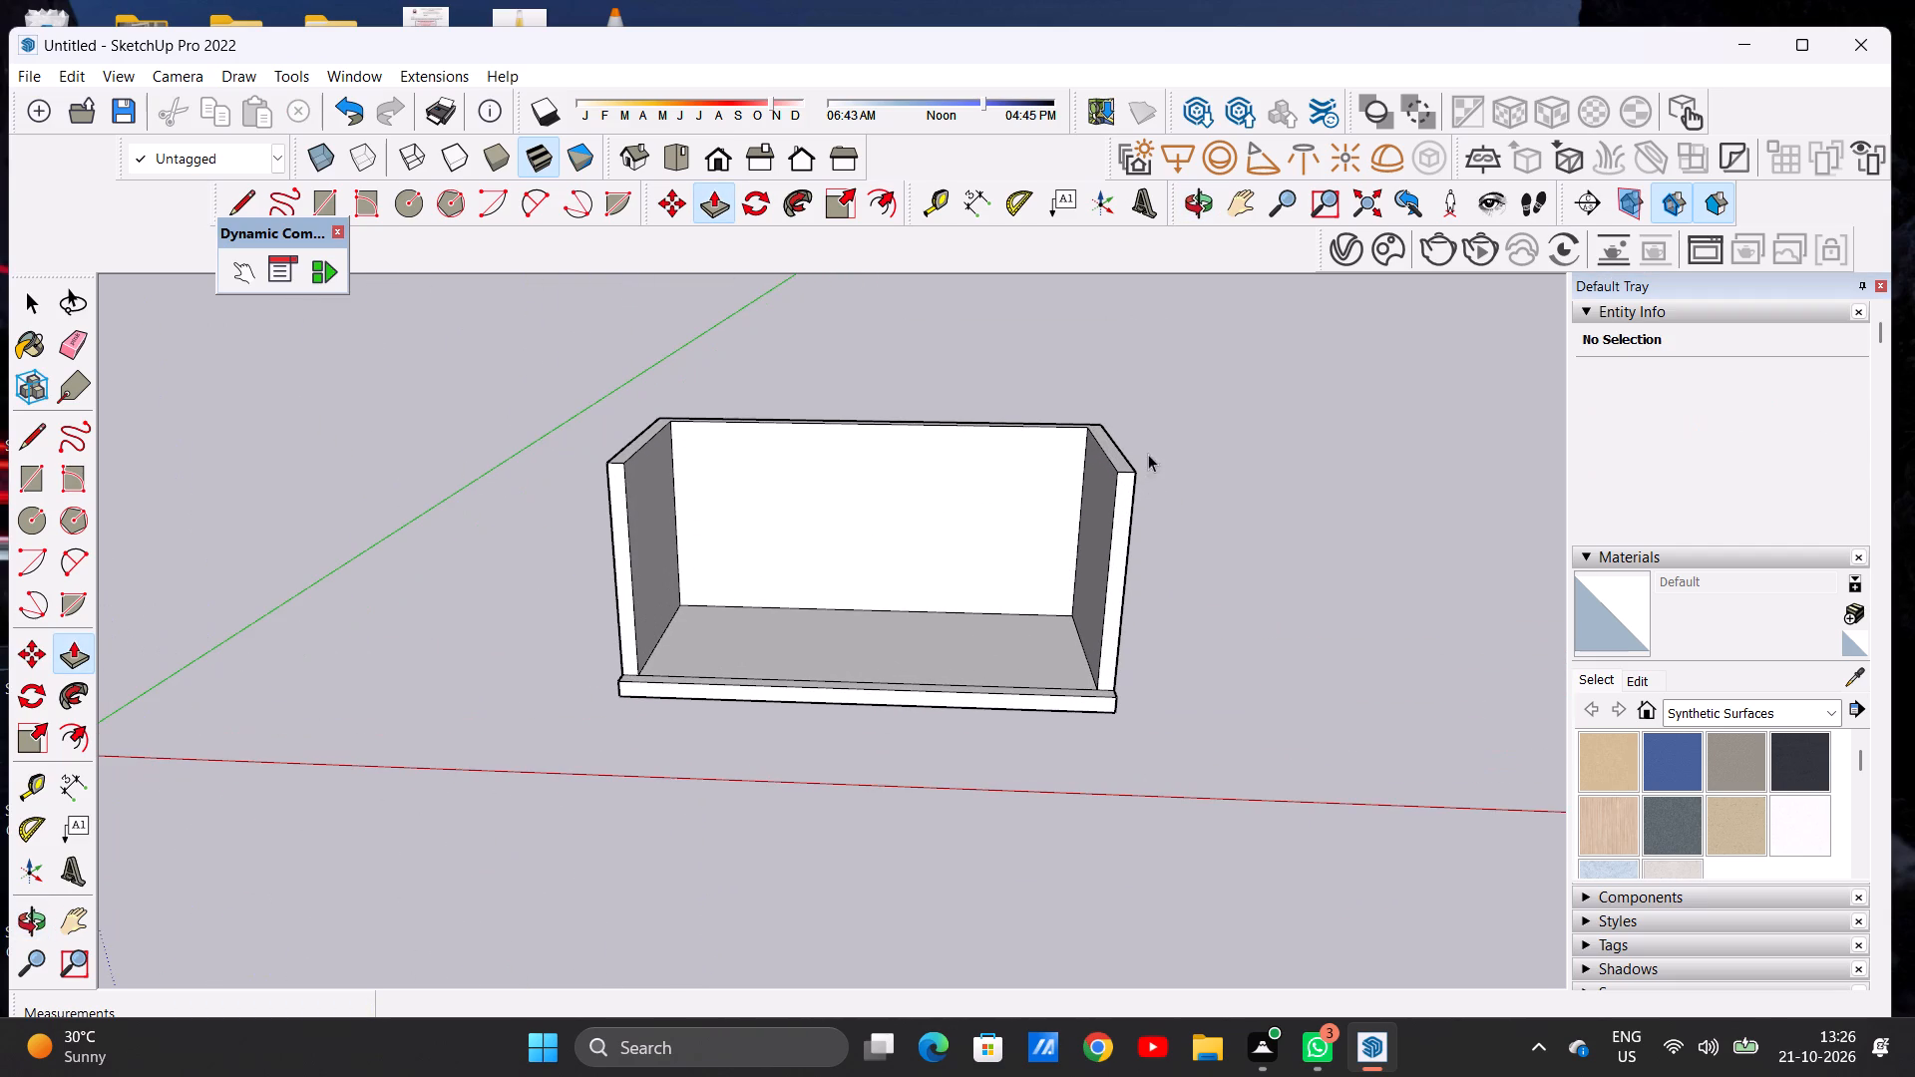
Examine the slab with its three walls from the front, from the side and from above.
scroll(1048, 562, "down", 5)
middle_click_drag(1103, 530, 1077, 729)
scroll(1033, 658, "up", 6)
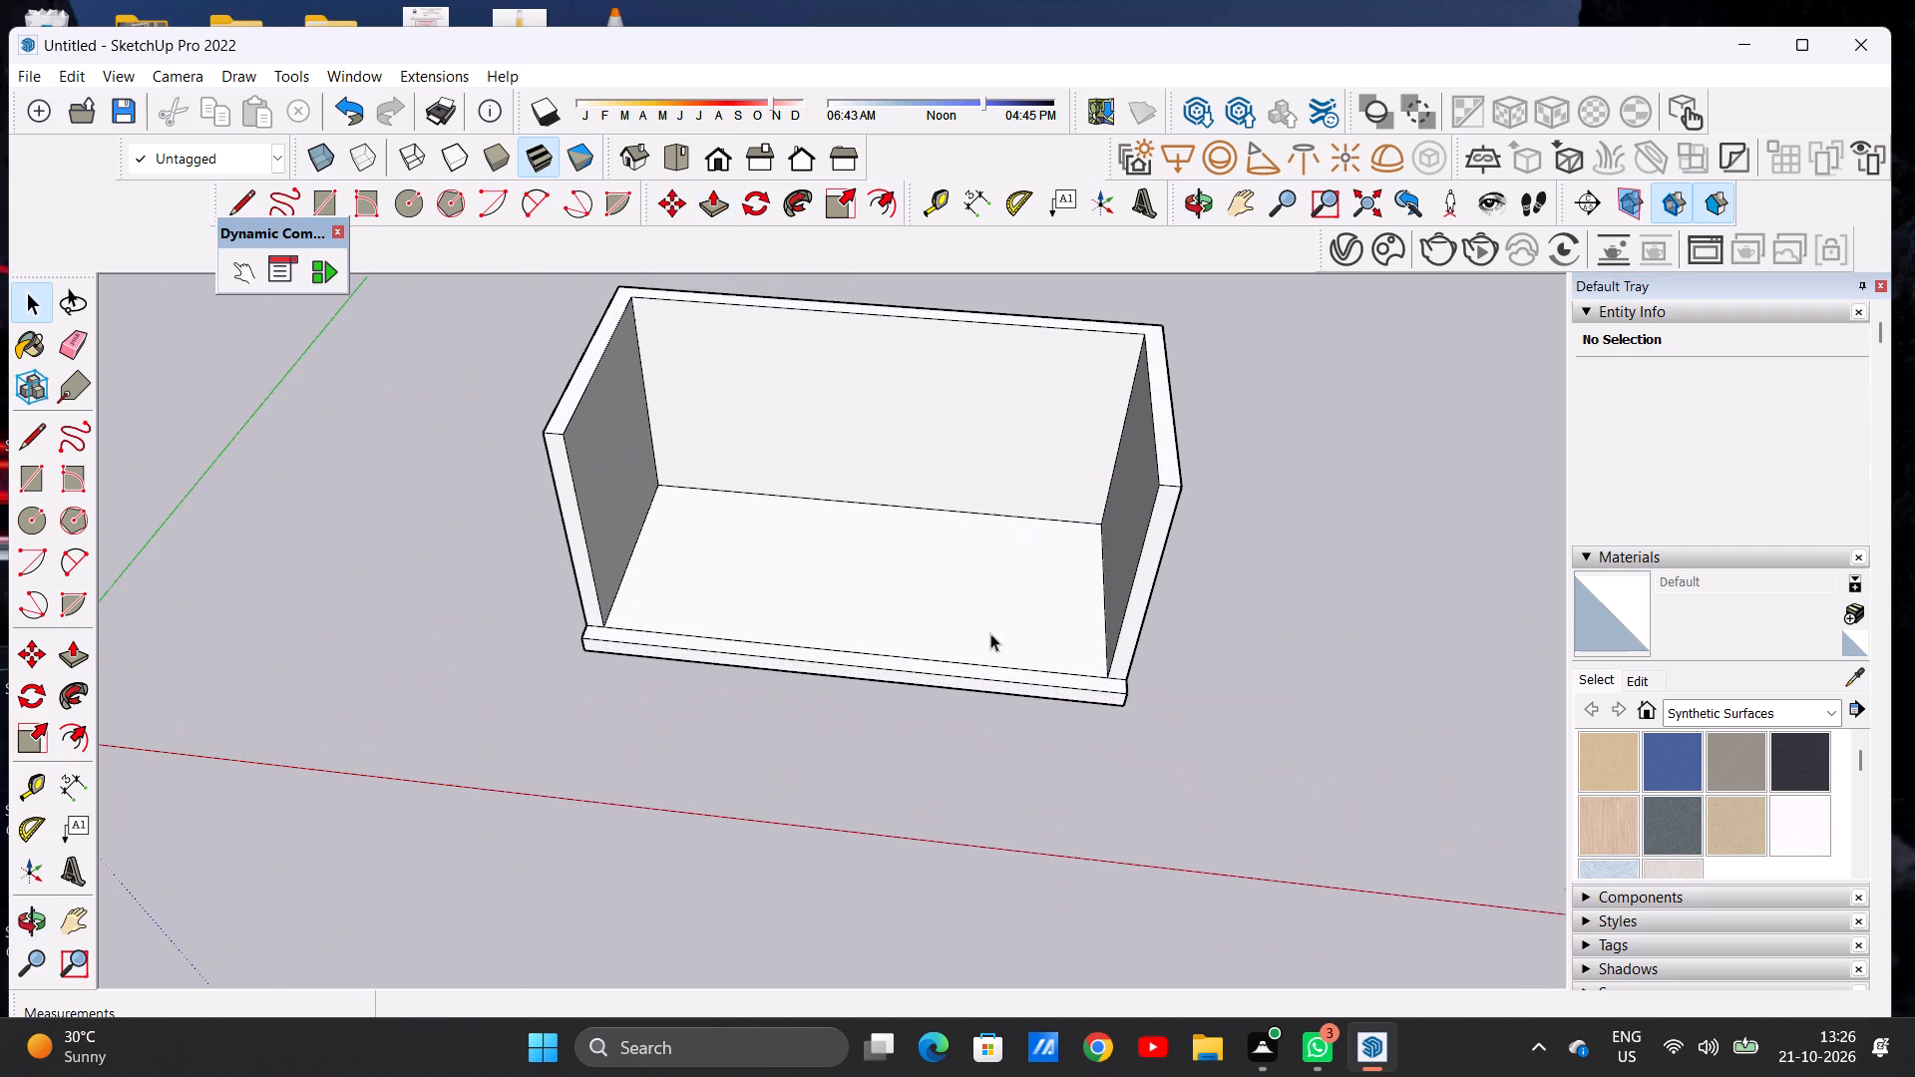
middle_click_drag(854, 572, 902, 677)
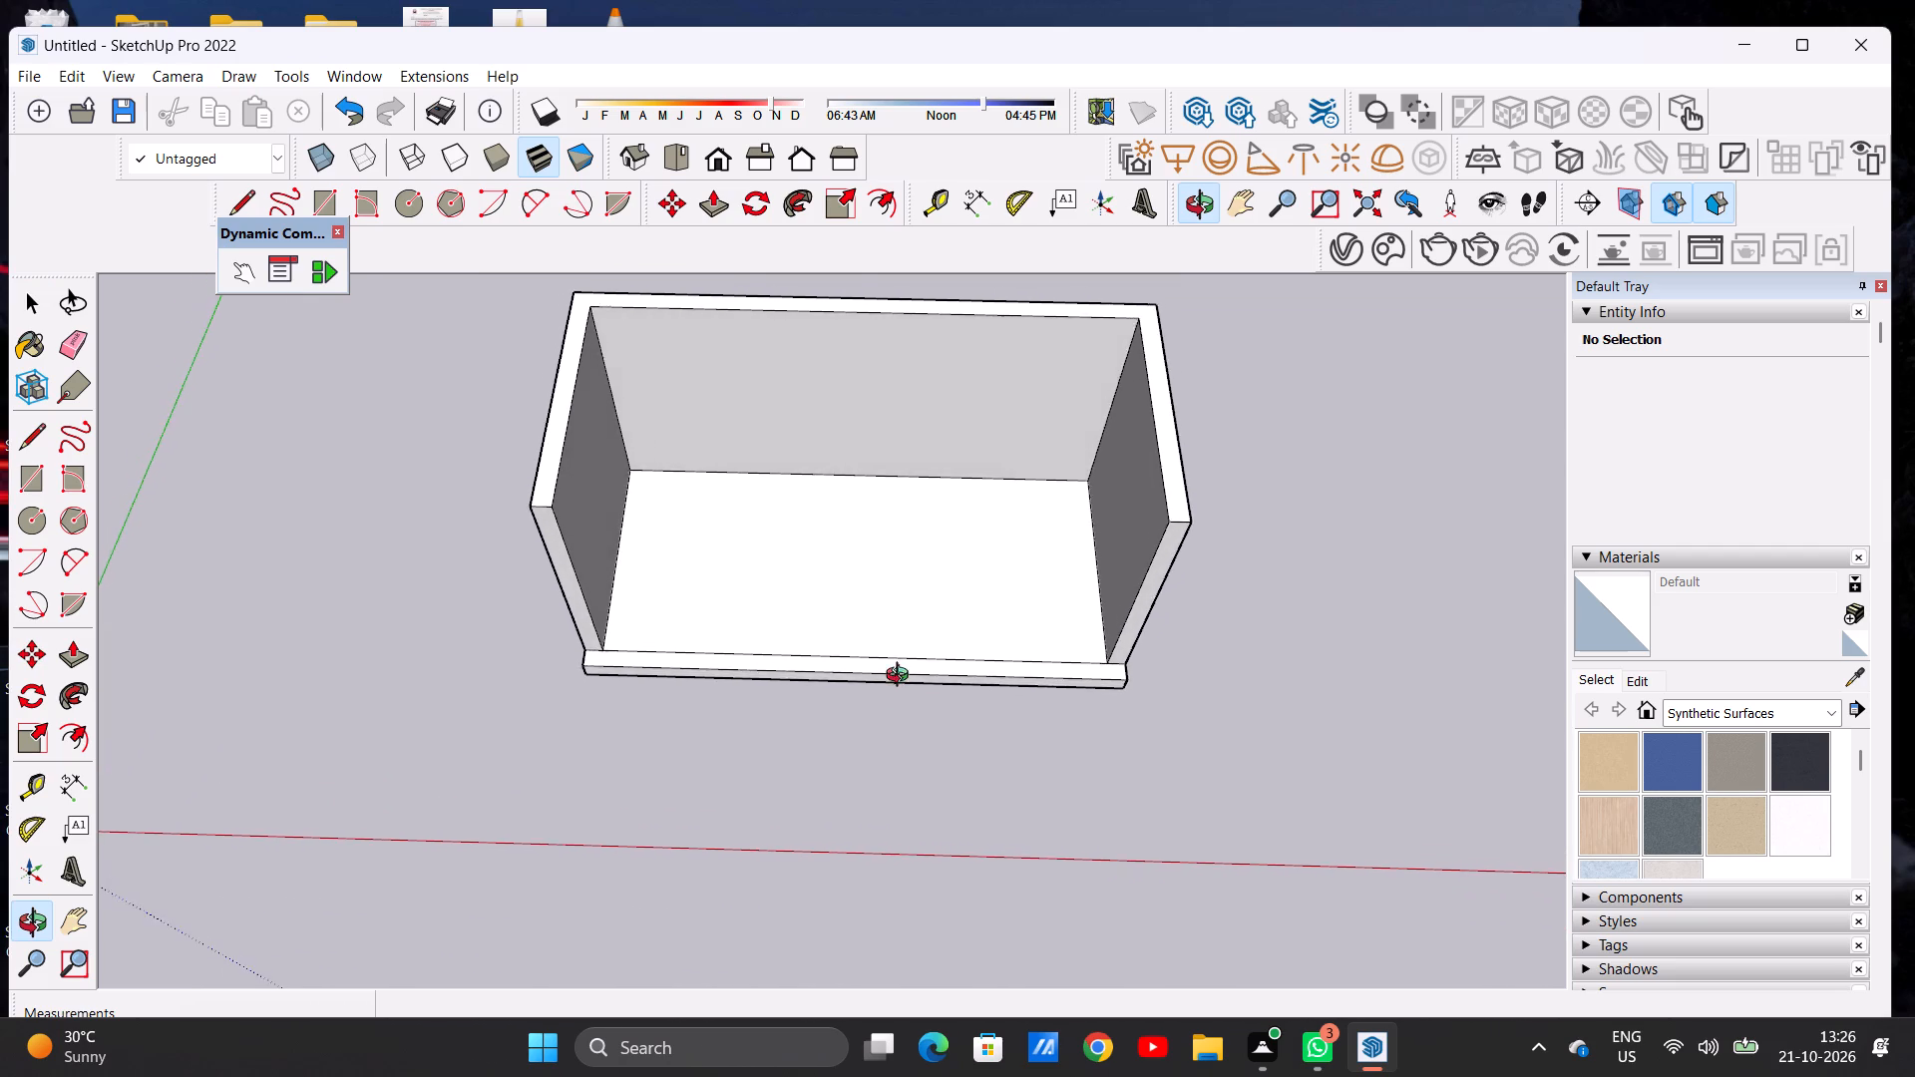
middle_click_drag(902, 677, 917, 467)
scroll(866, 707, "down", 1)
middle_click_drag(888, 721, 887, 583)
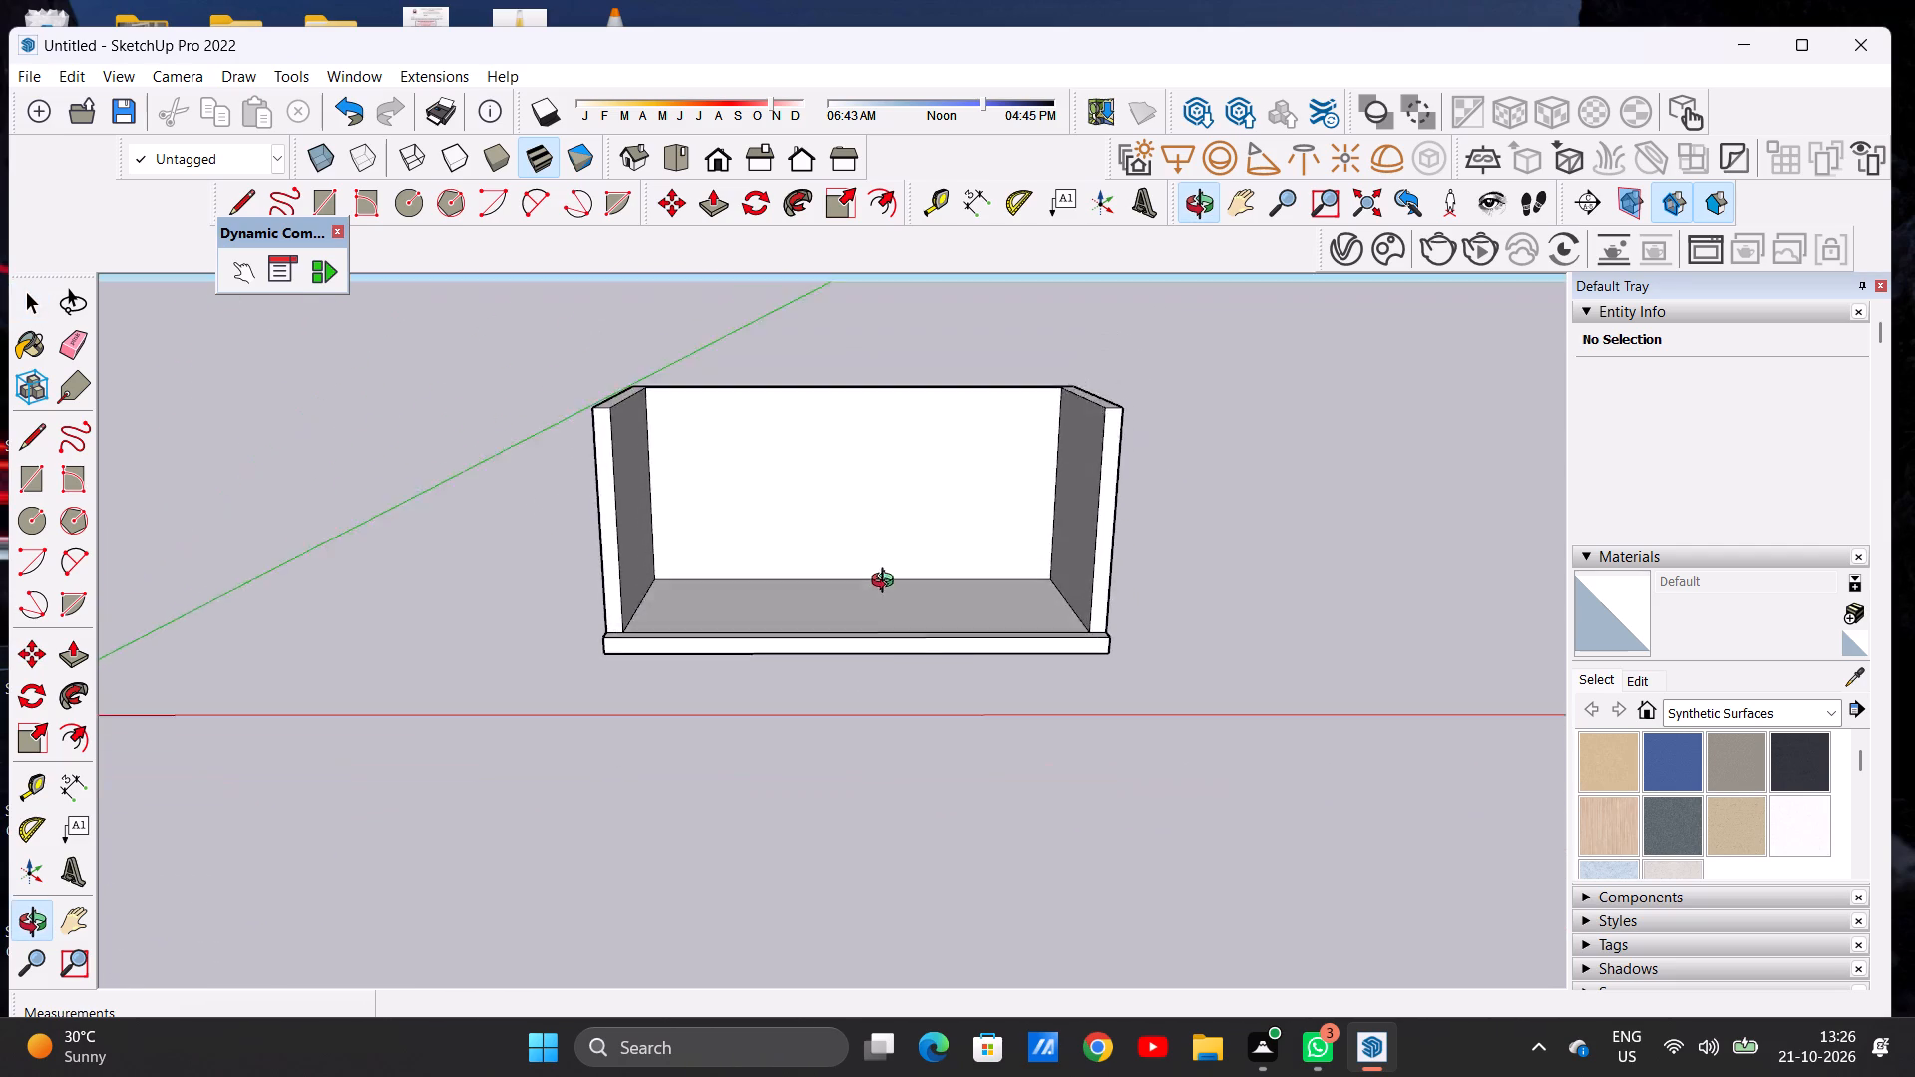
middle_click_drag(887, 583, 861, 665)
scroll(866, 675, "down", 2)
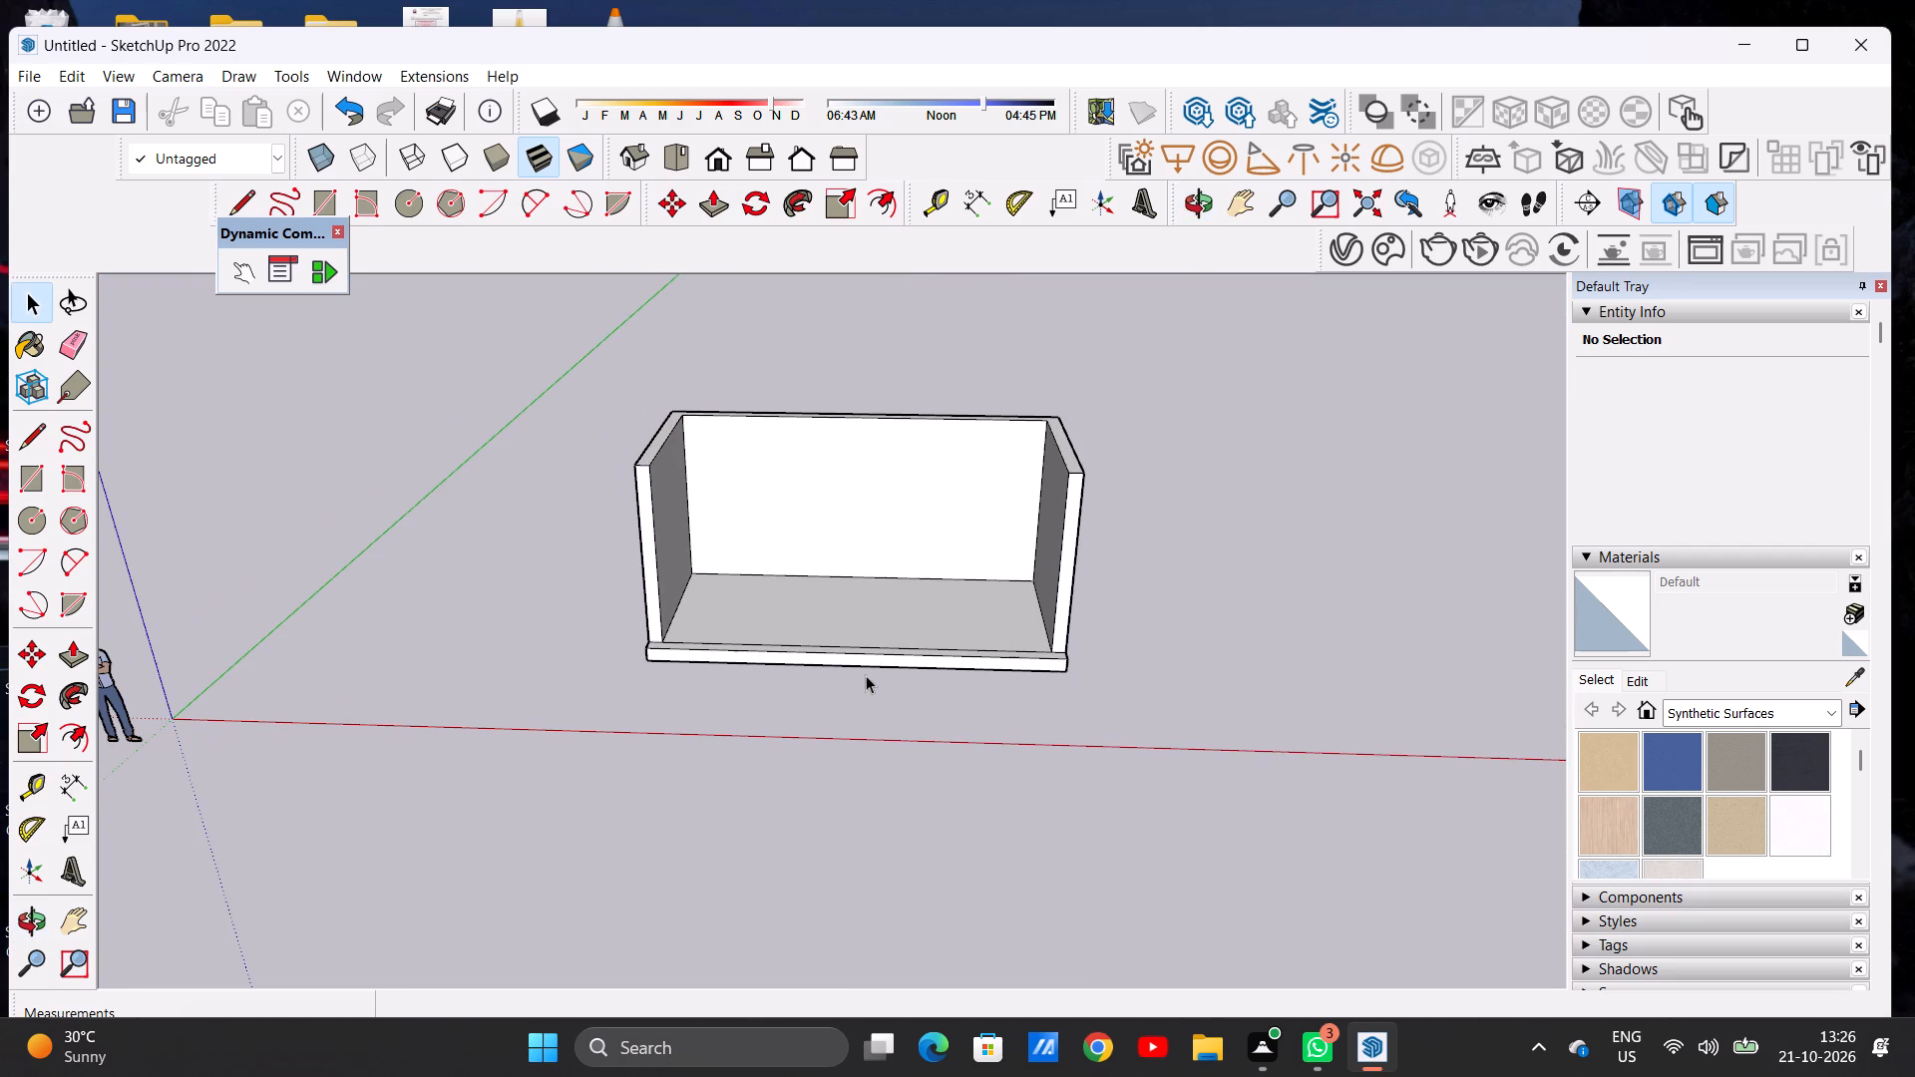
middle_click_drag(955, 594, 550, 582)
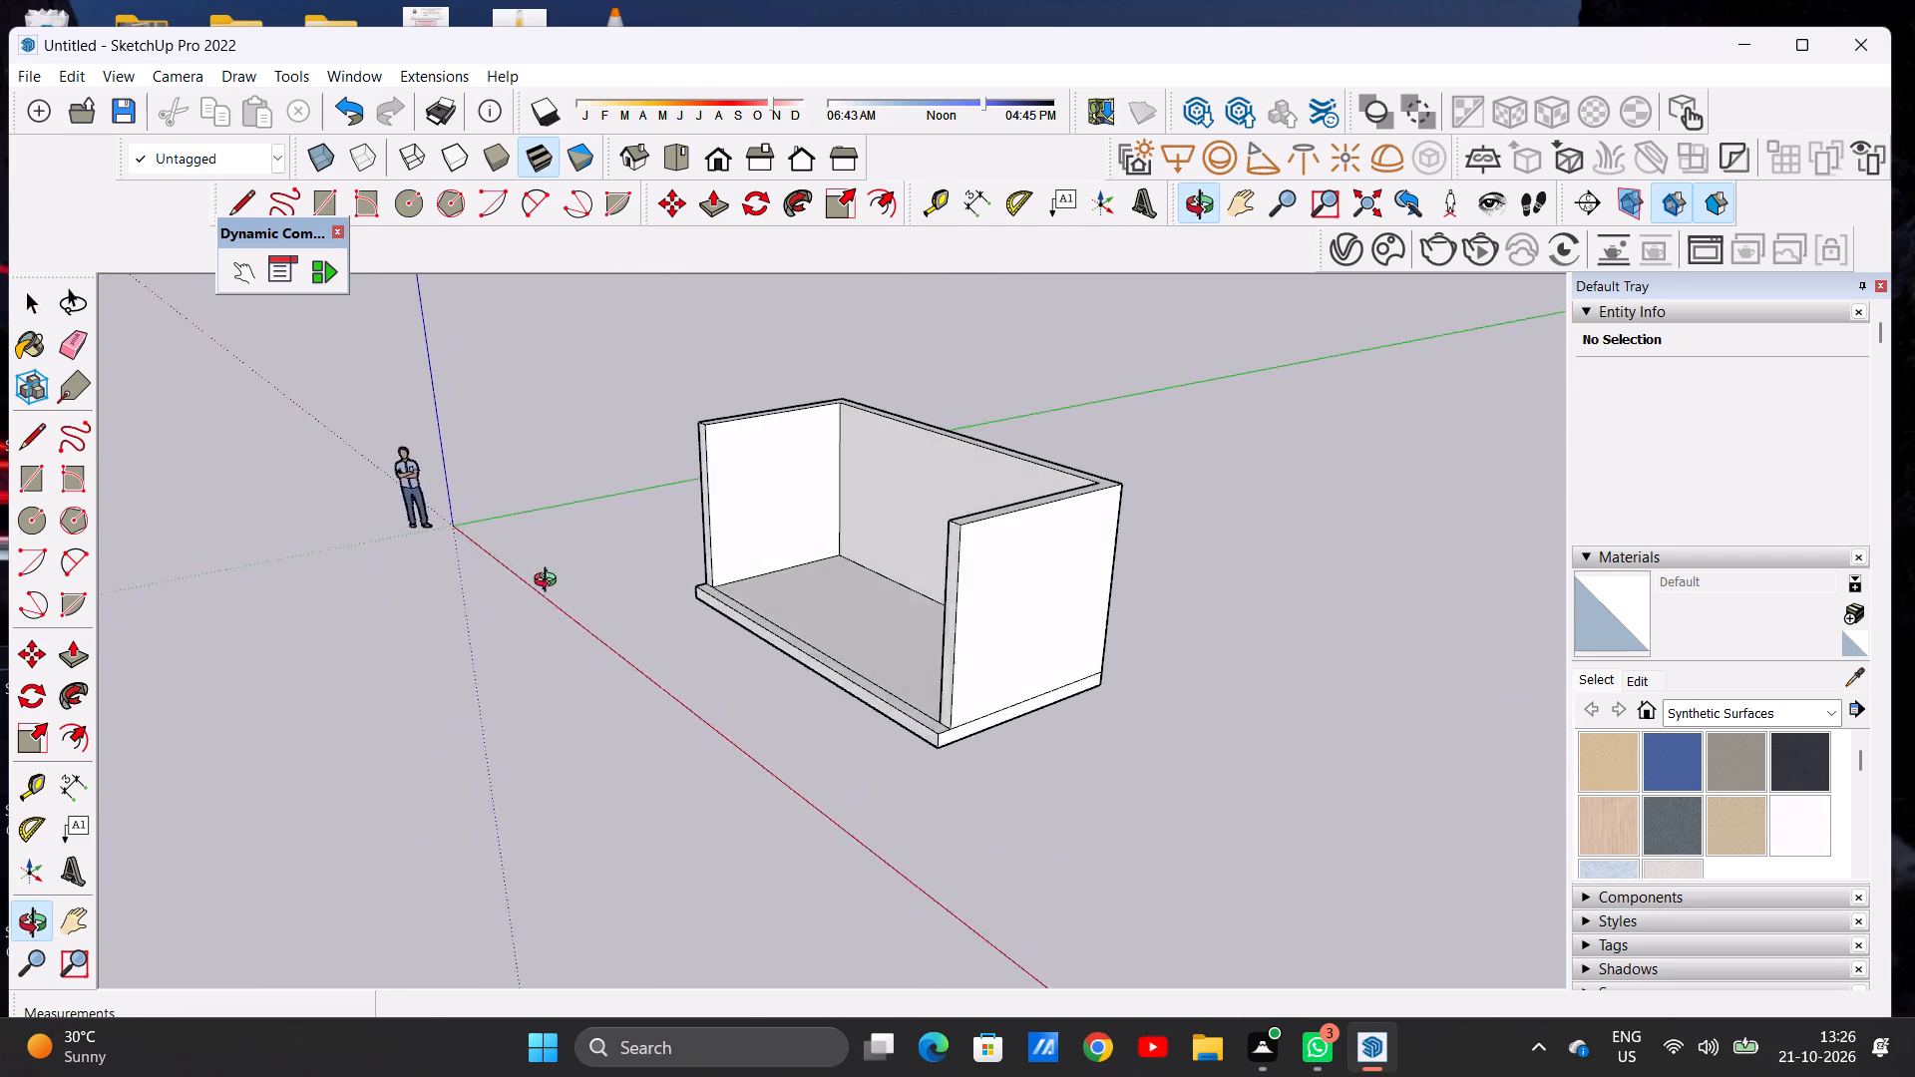
middle_click_drag(550, 582, 938, 553)
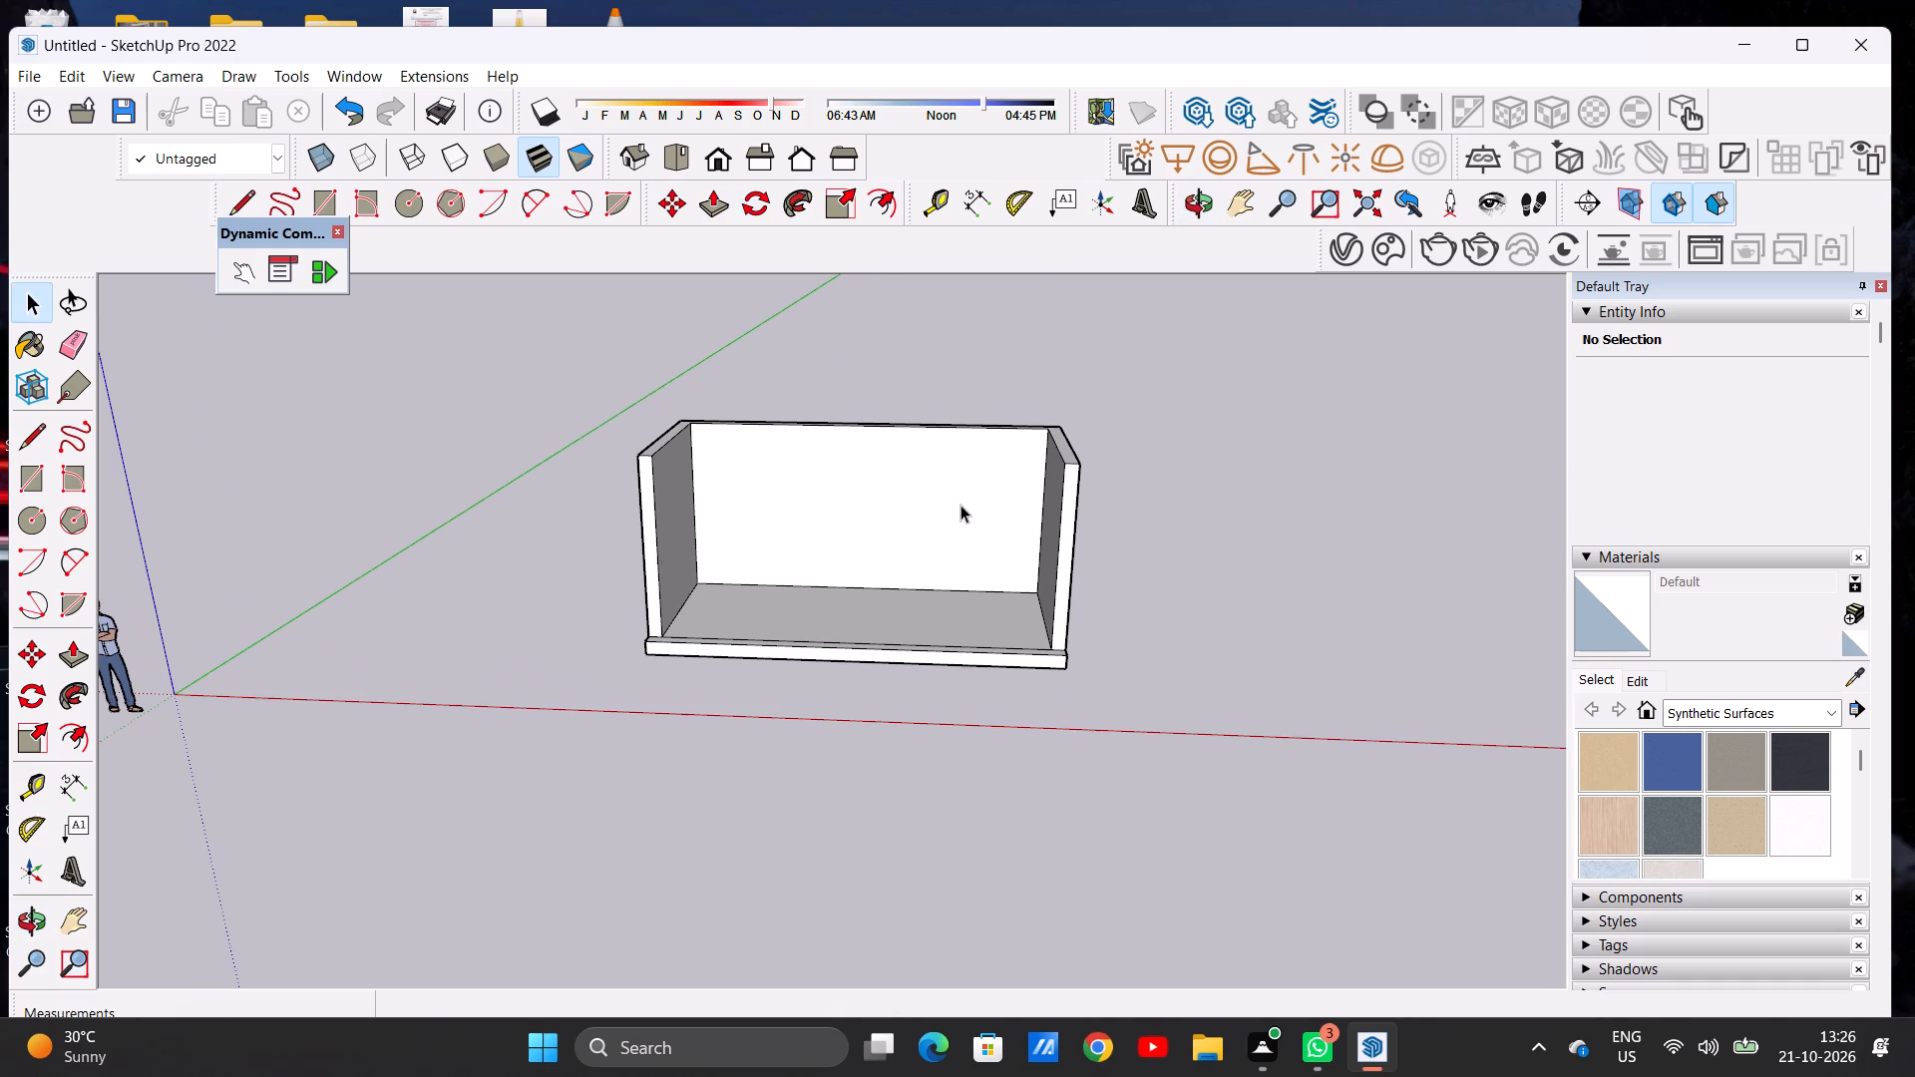
scroll(960, 505, "down", 2)
middle_click_drag(952, 517, 959, 744)
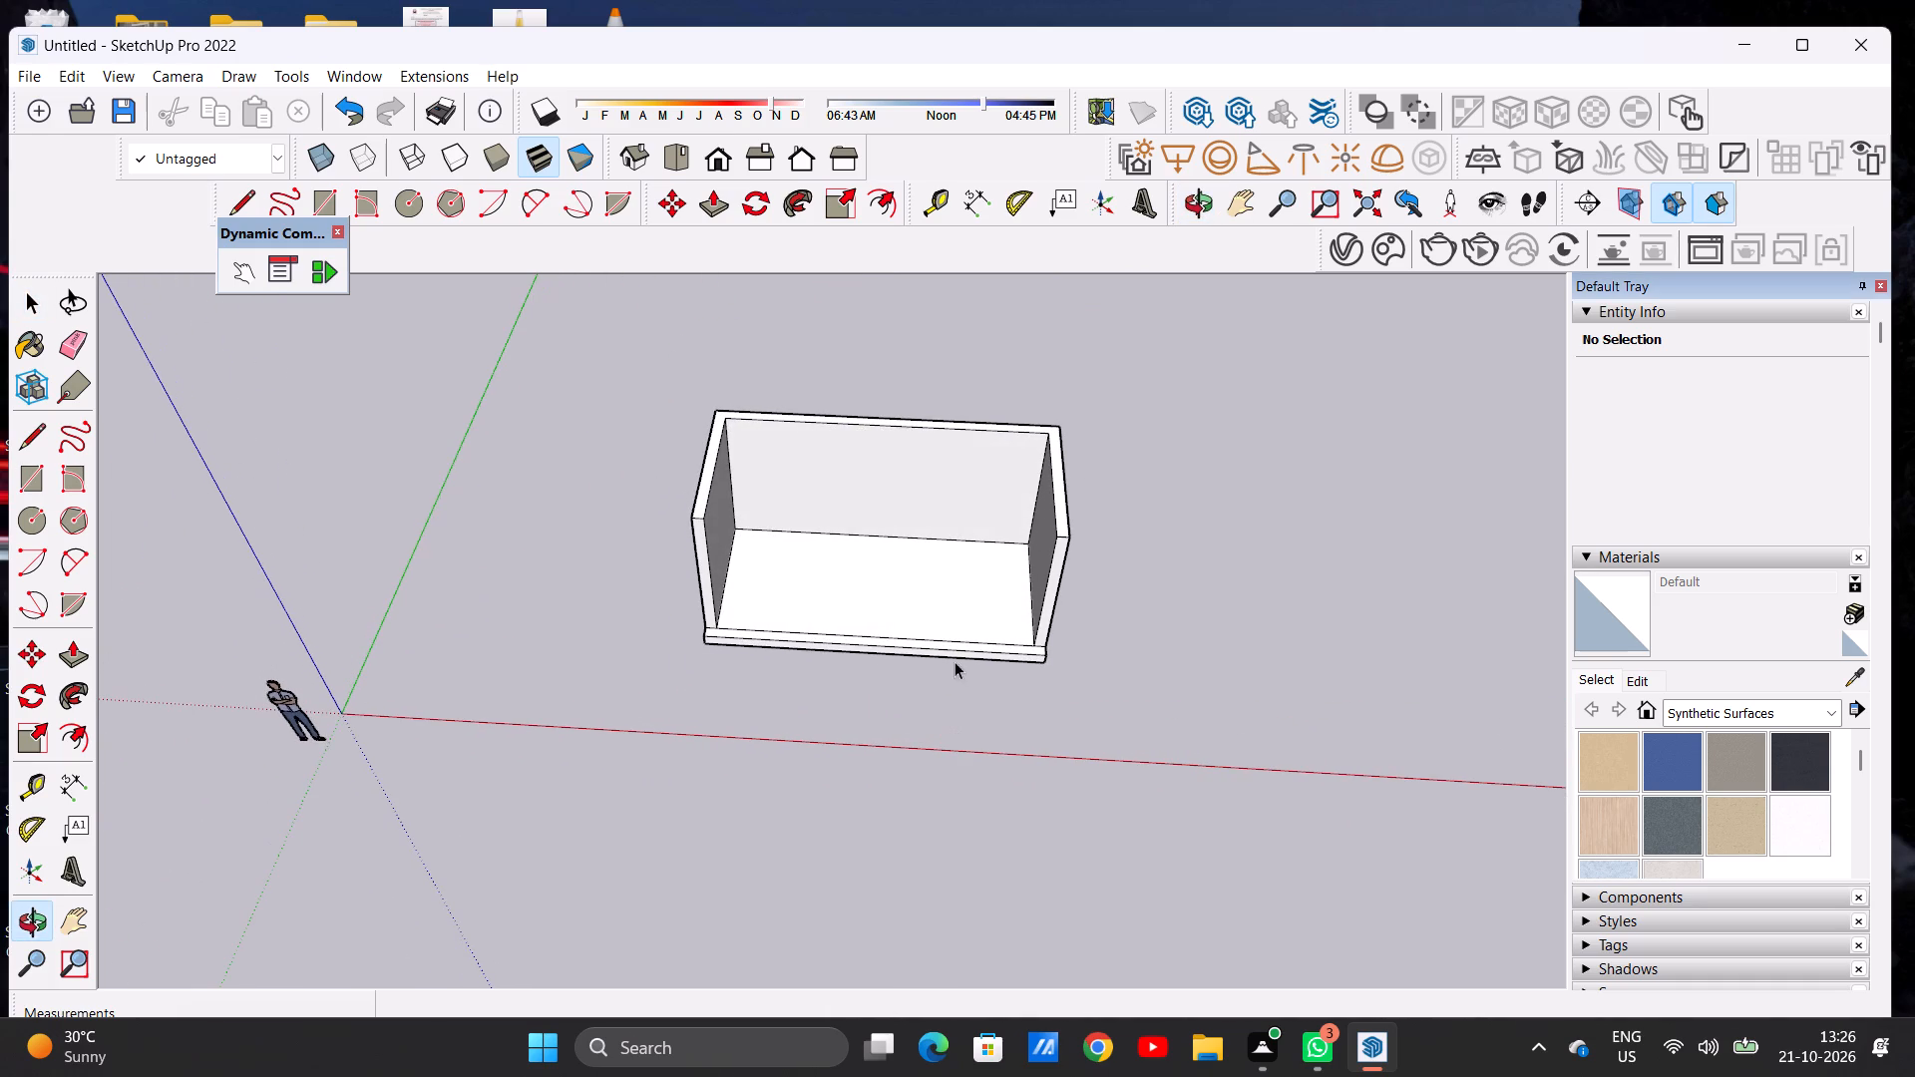
scroll(950, 615, "up", 4)
middle_click_drag(926, 599, 951, 729)
scroll(952, 584, "up", 3)
scroll(952, 583, "down", 4)
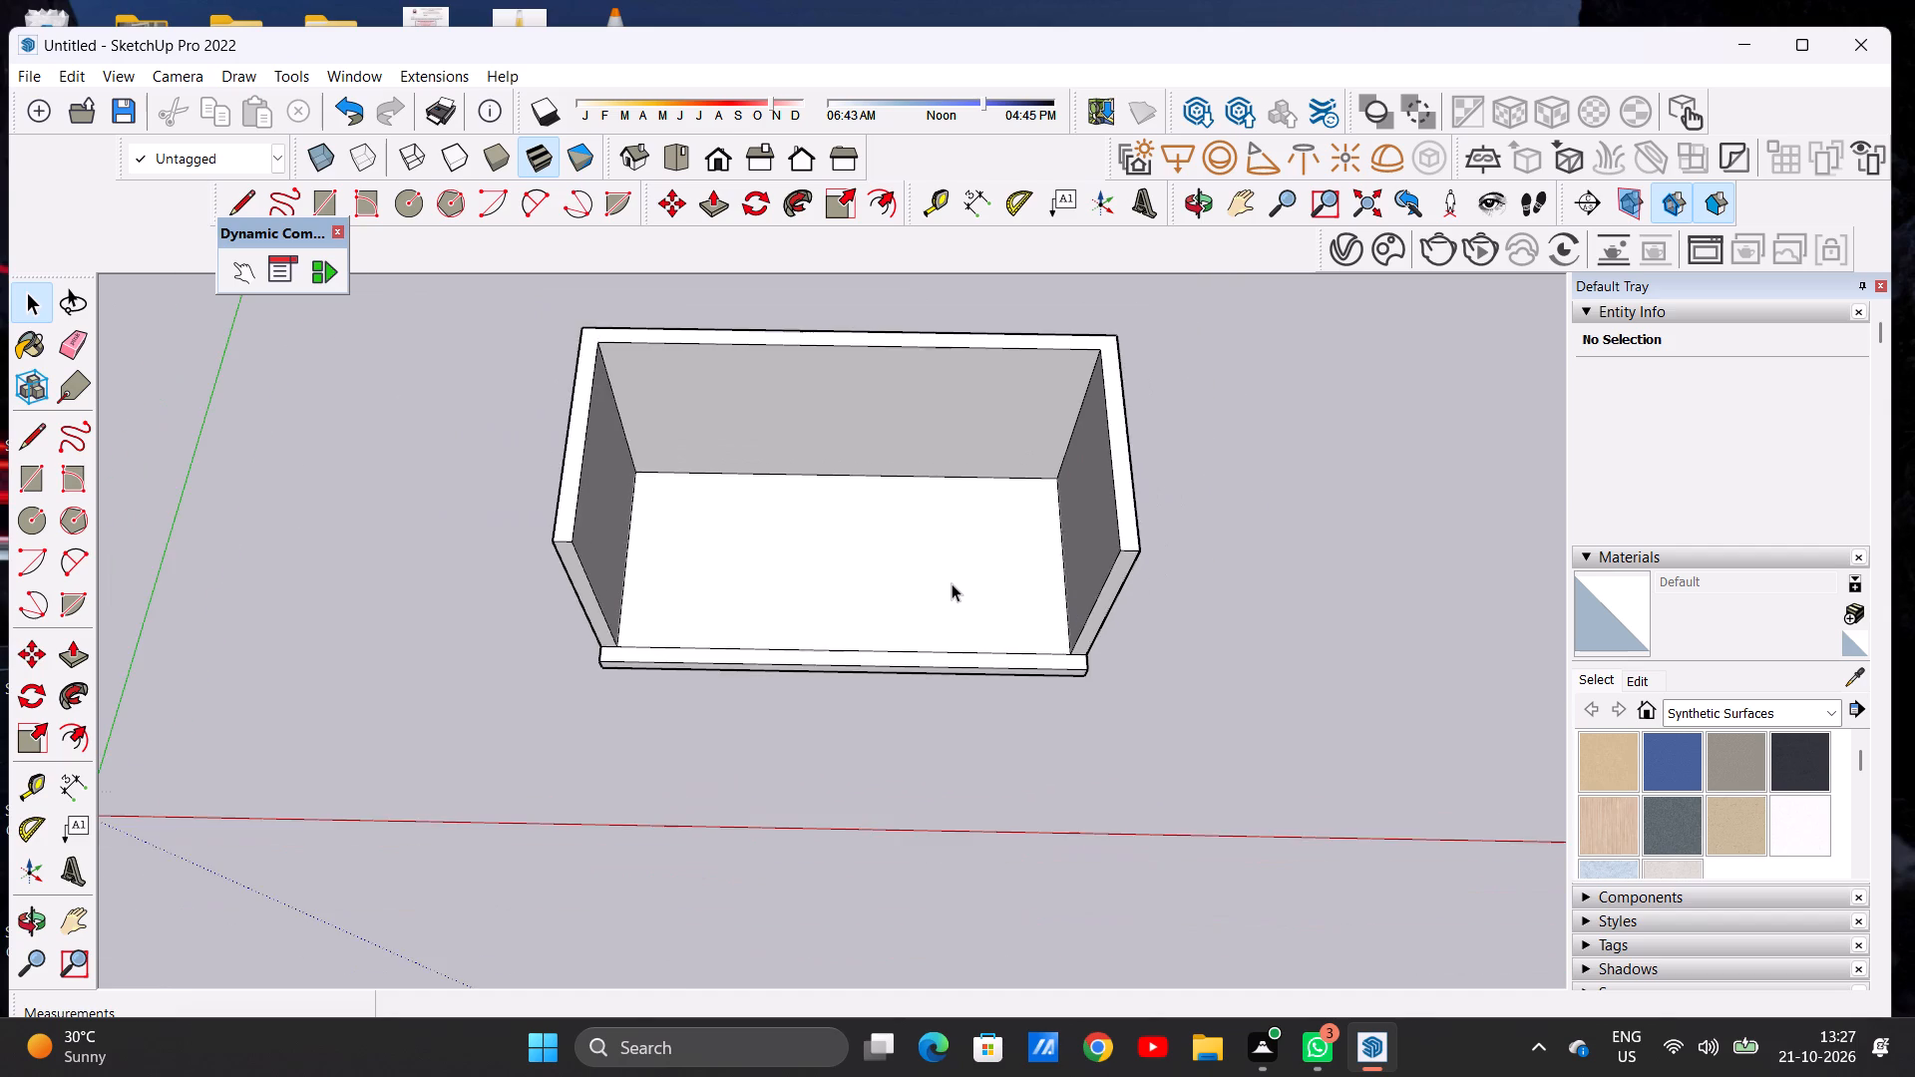
scroll(952, 583, "down", 6)
scroll(1008, 555, "up", 7)
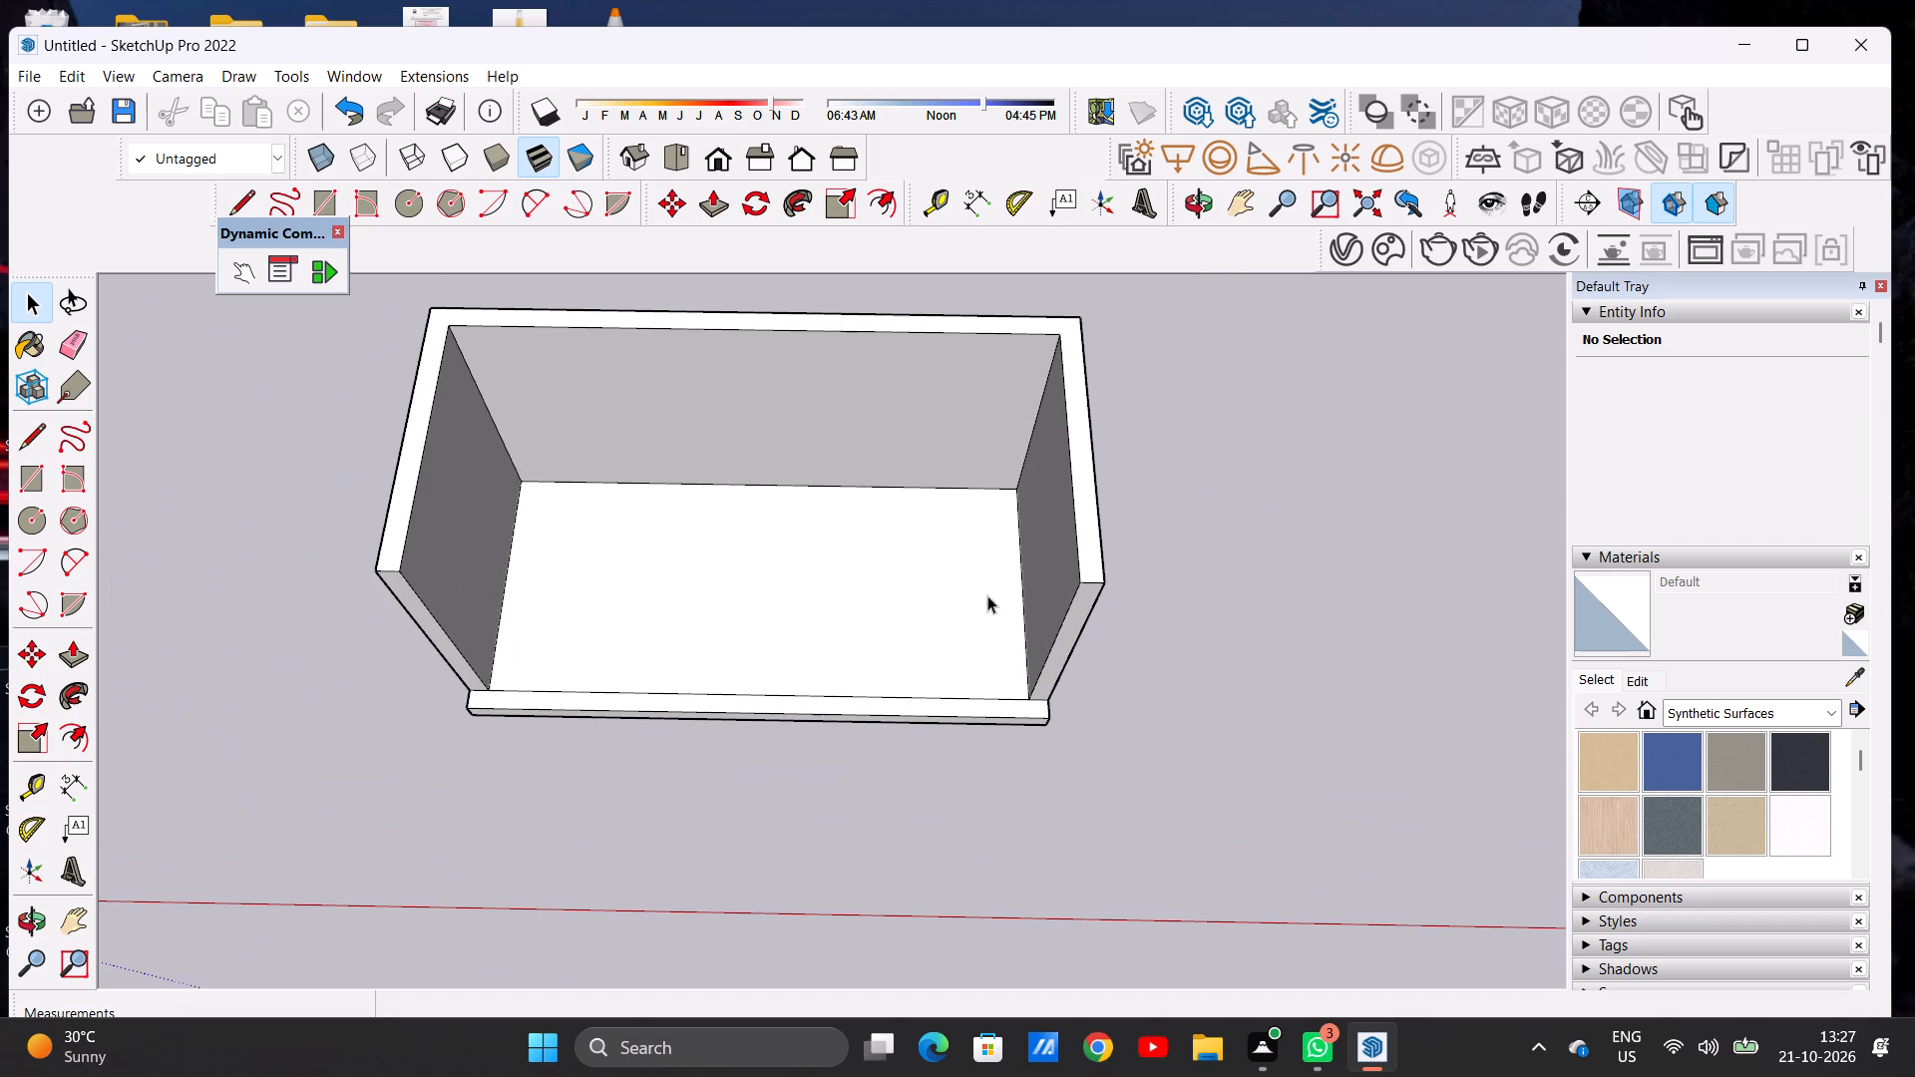
middle_click_drag(976, 586, 971, 535)
scroll(971, 535, "up", 2)
key("l")
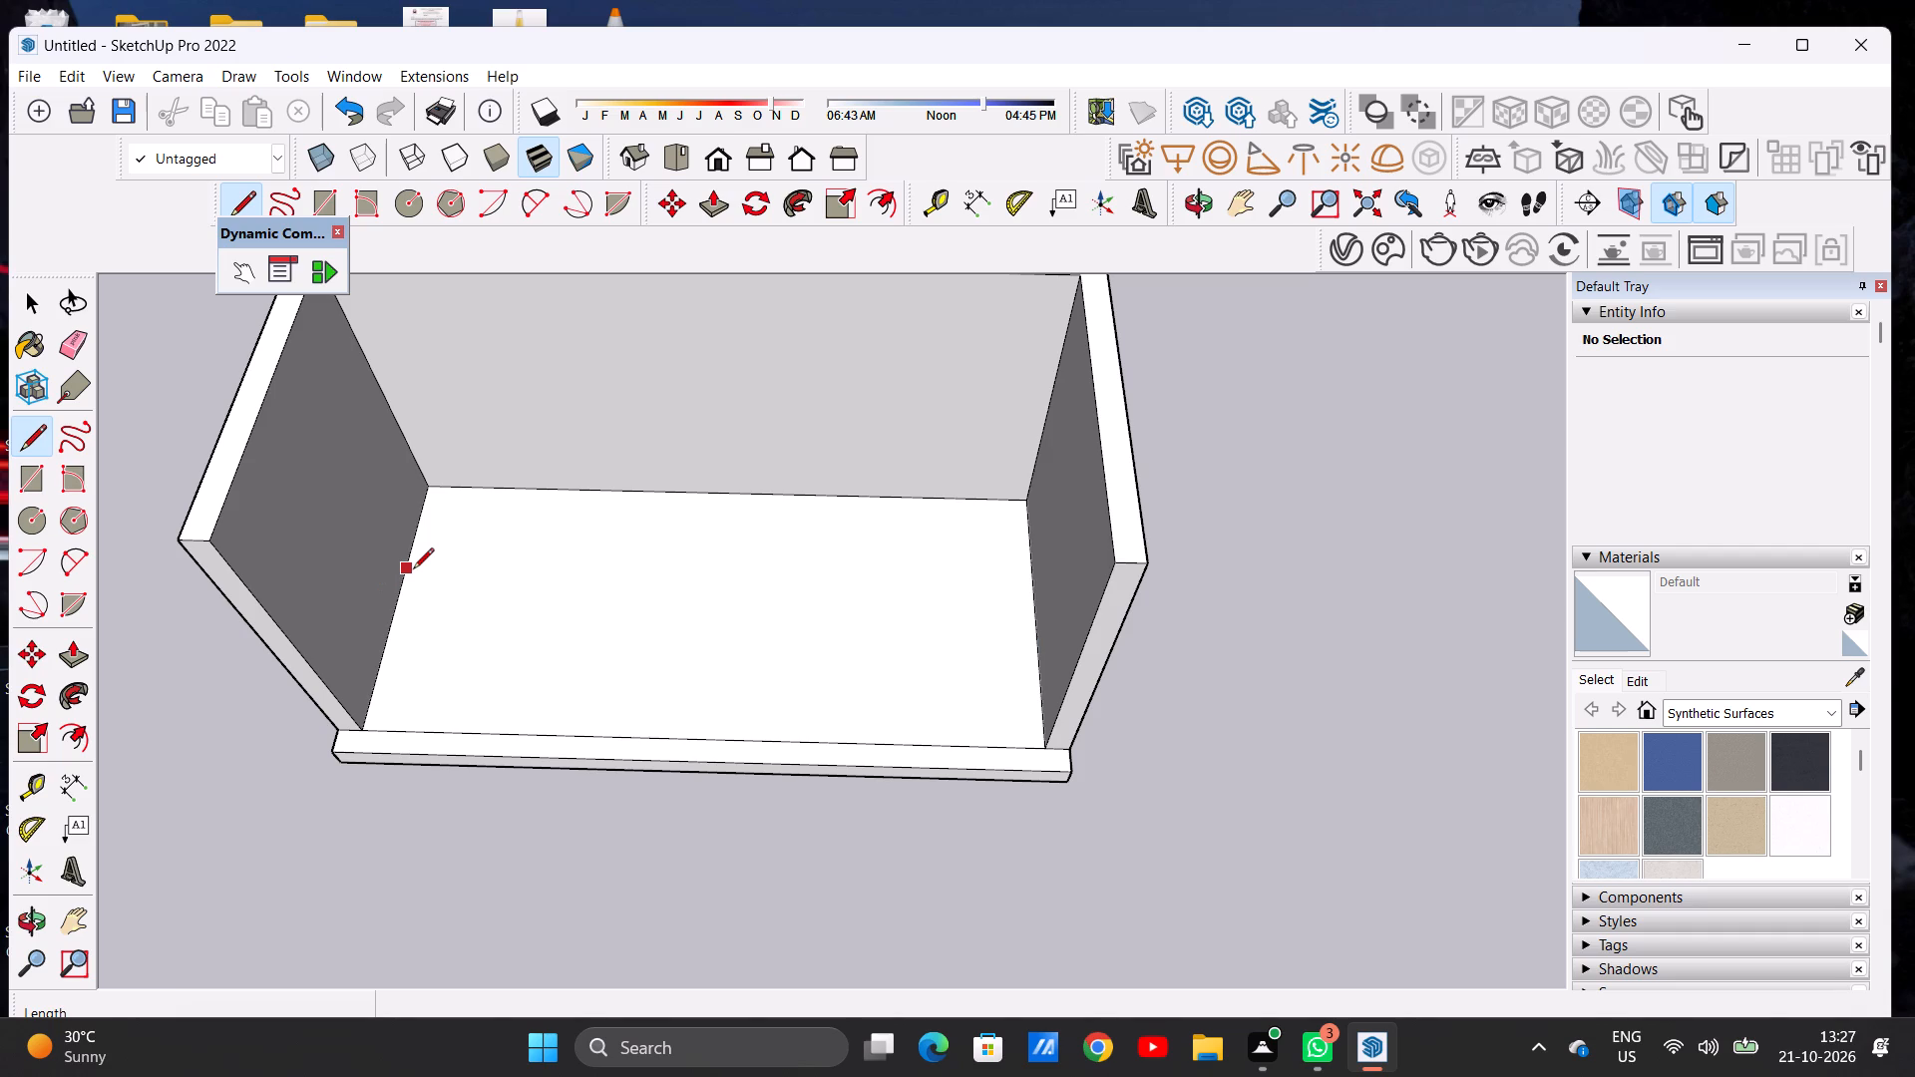
key("space")
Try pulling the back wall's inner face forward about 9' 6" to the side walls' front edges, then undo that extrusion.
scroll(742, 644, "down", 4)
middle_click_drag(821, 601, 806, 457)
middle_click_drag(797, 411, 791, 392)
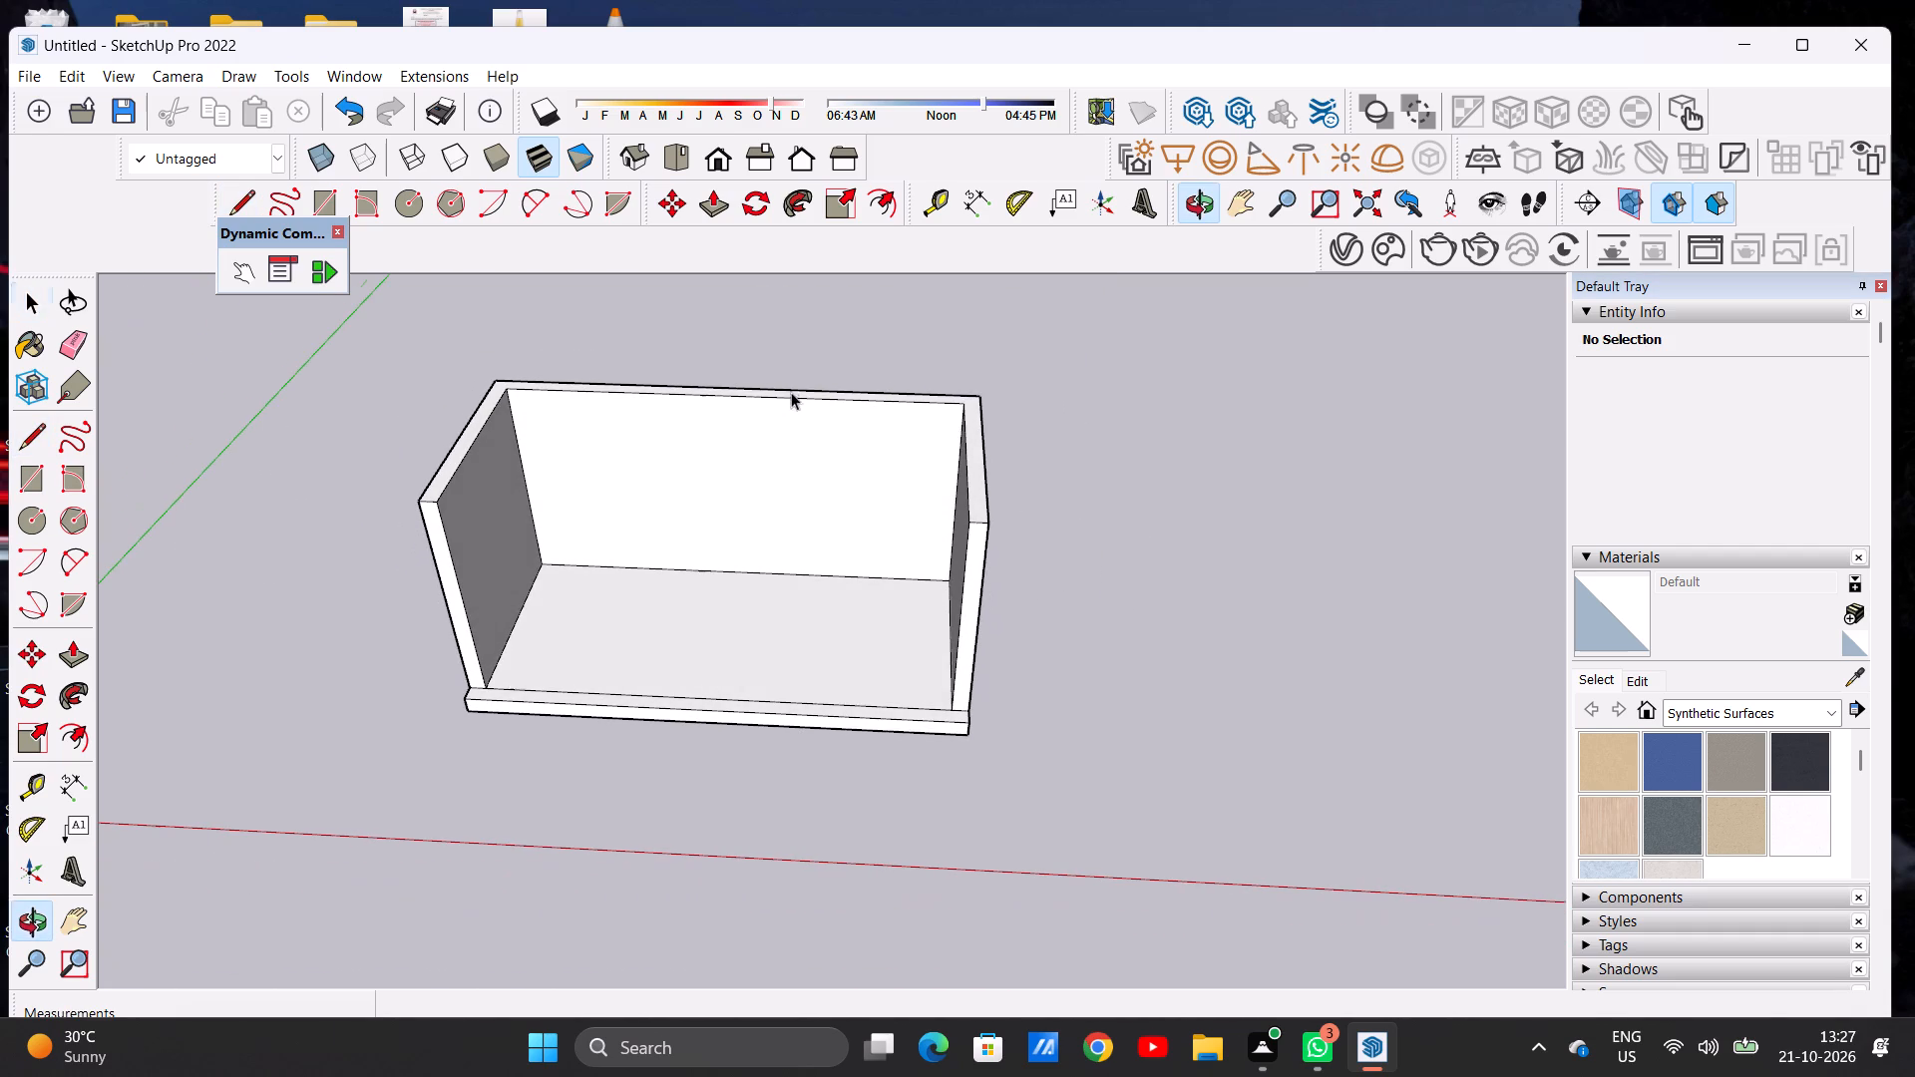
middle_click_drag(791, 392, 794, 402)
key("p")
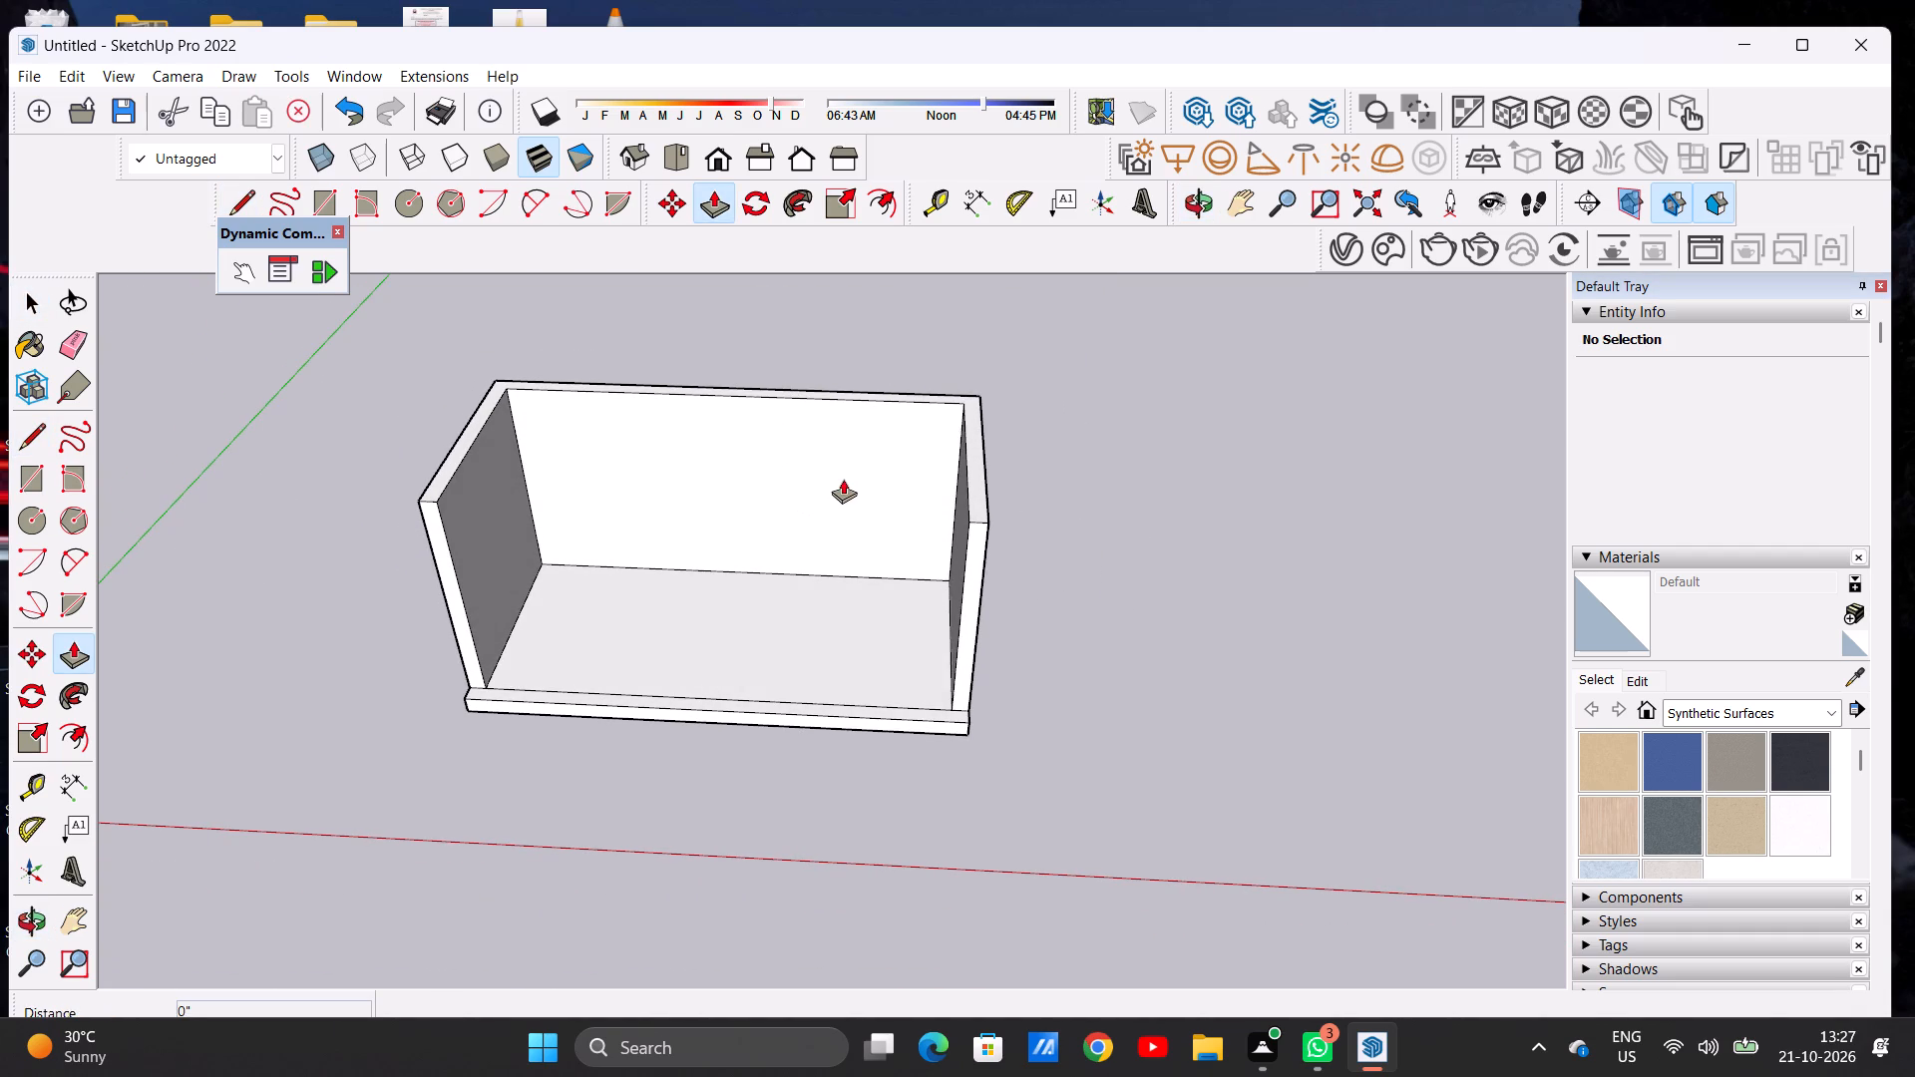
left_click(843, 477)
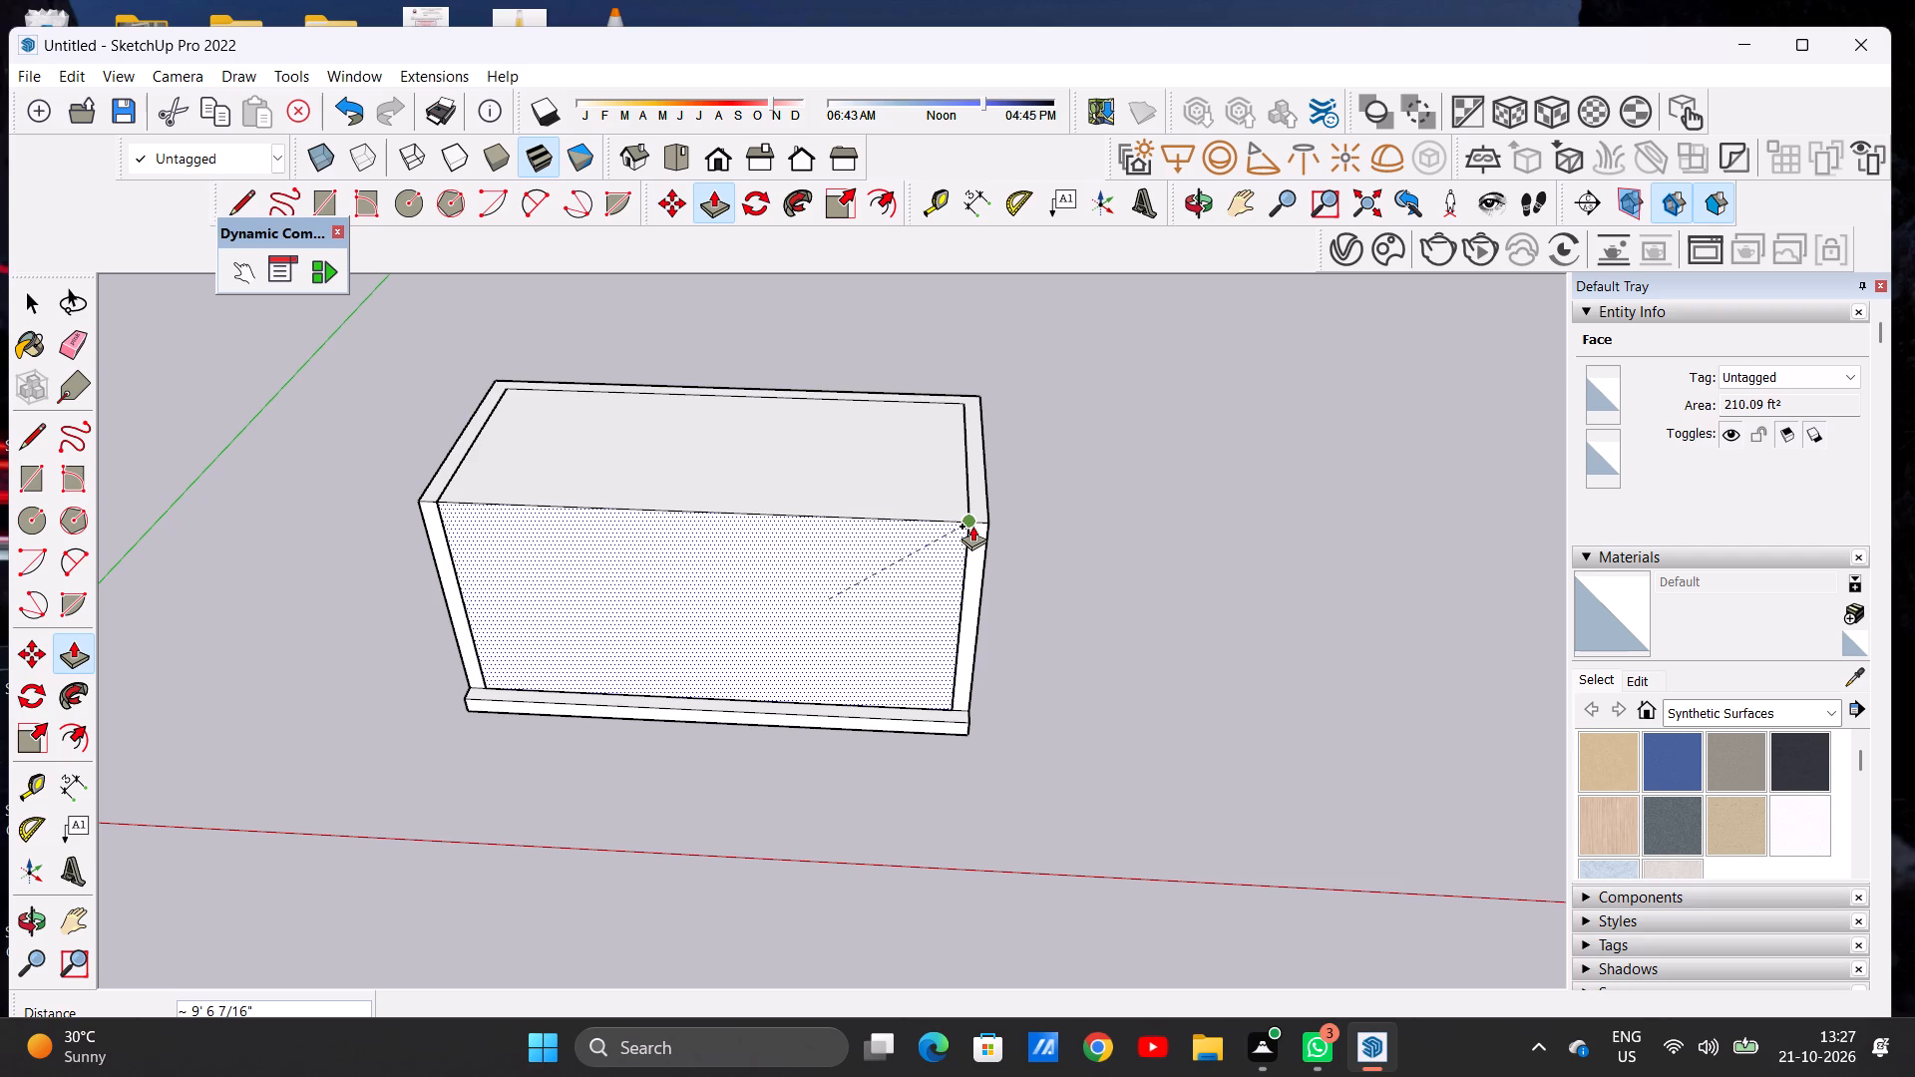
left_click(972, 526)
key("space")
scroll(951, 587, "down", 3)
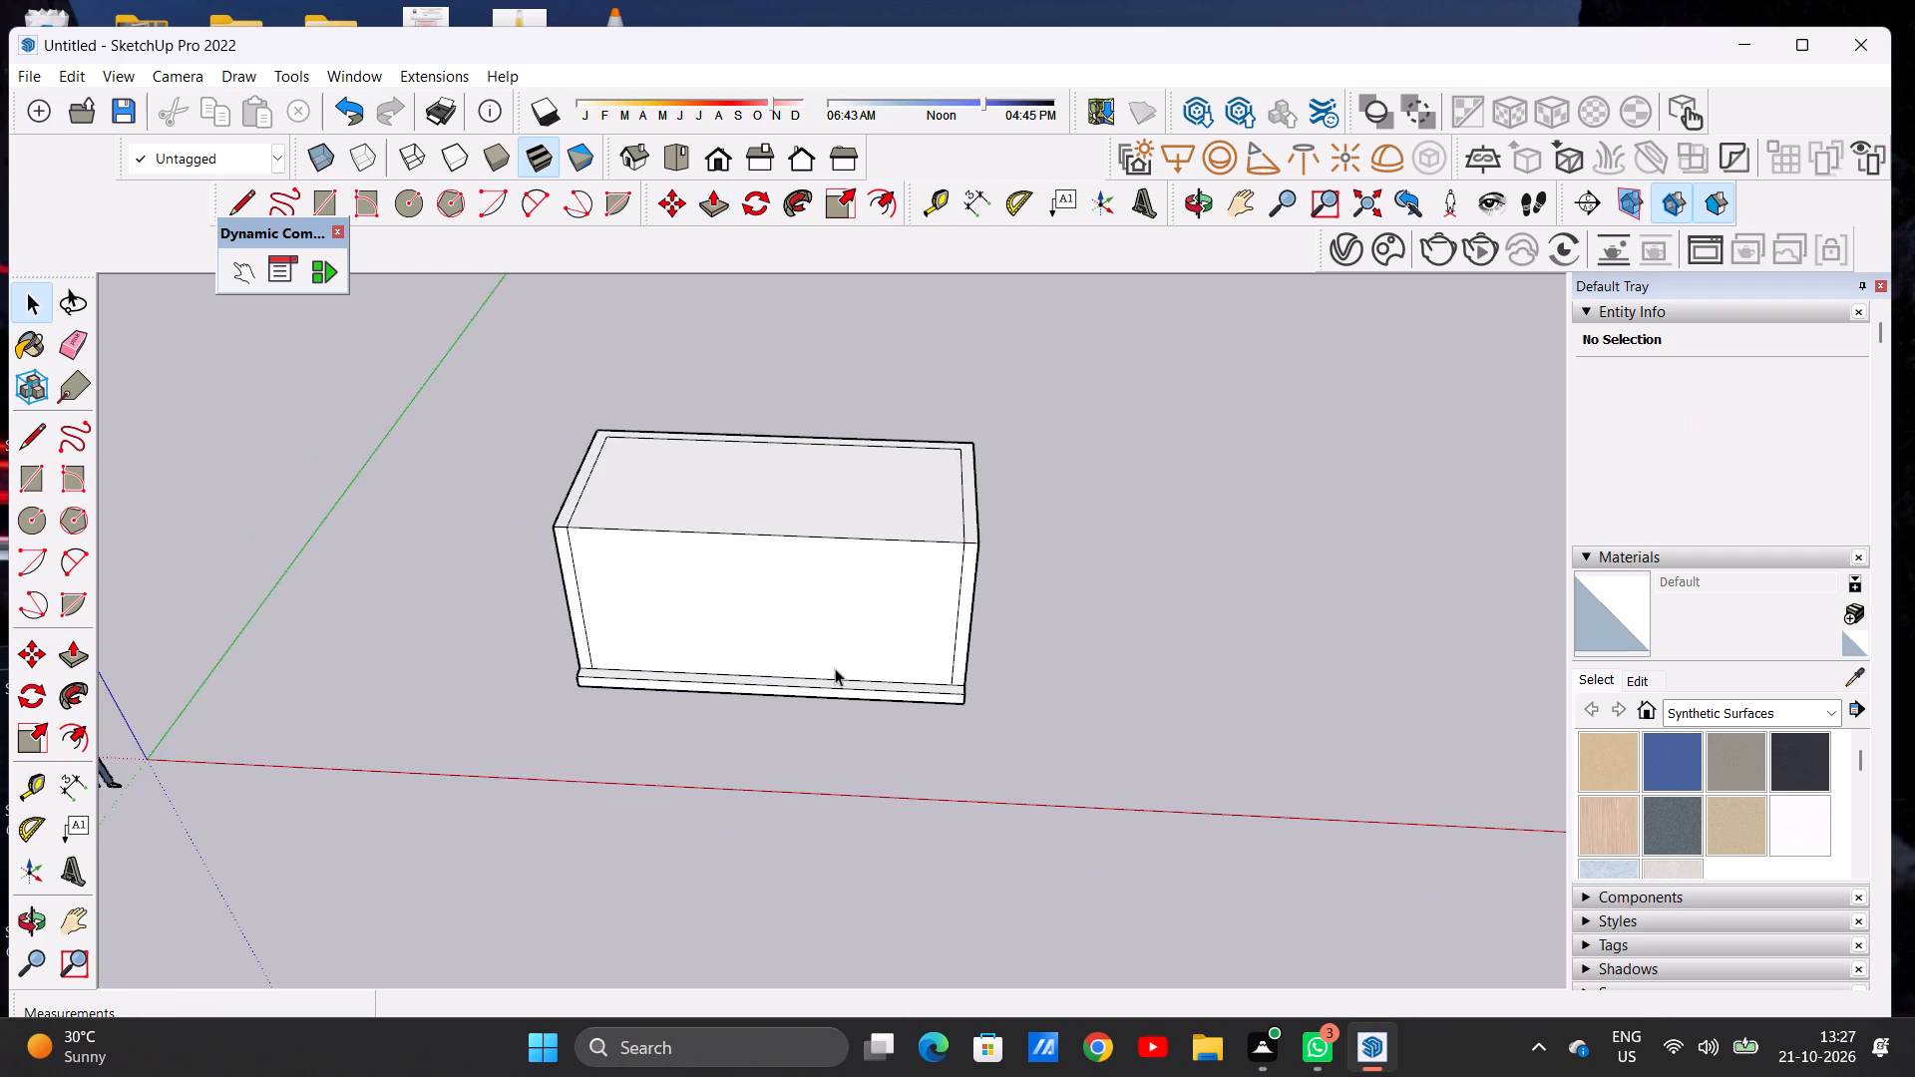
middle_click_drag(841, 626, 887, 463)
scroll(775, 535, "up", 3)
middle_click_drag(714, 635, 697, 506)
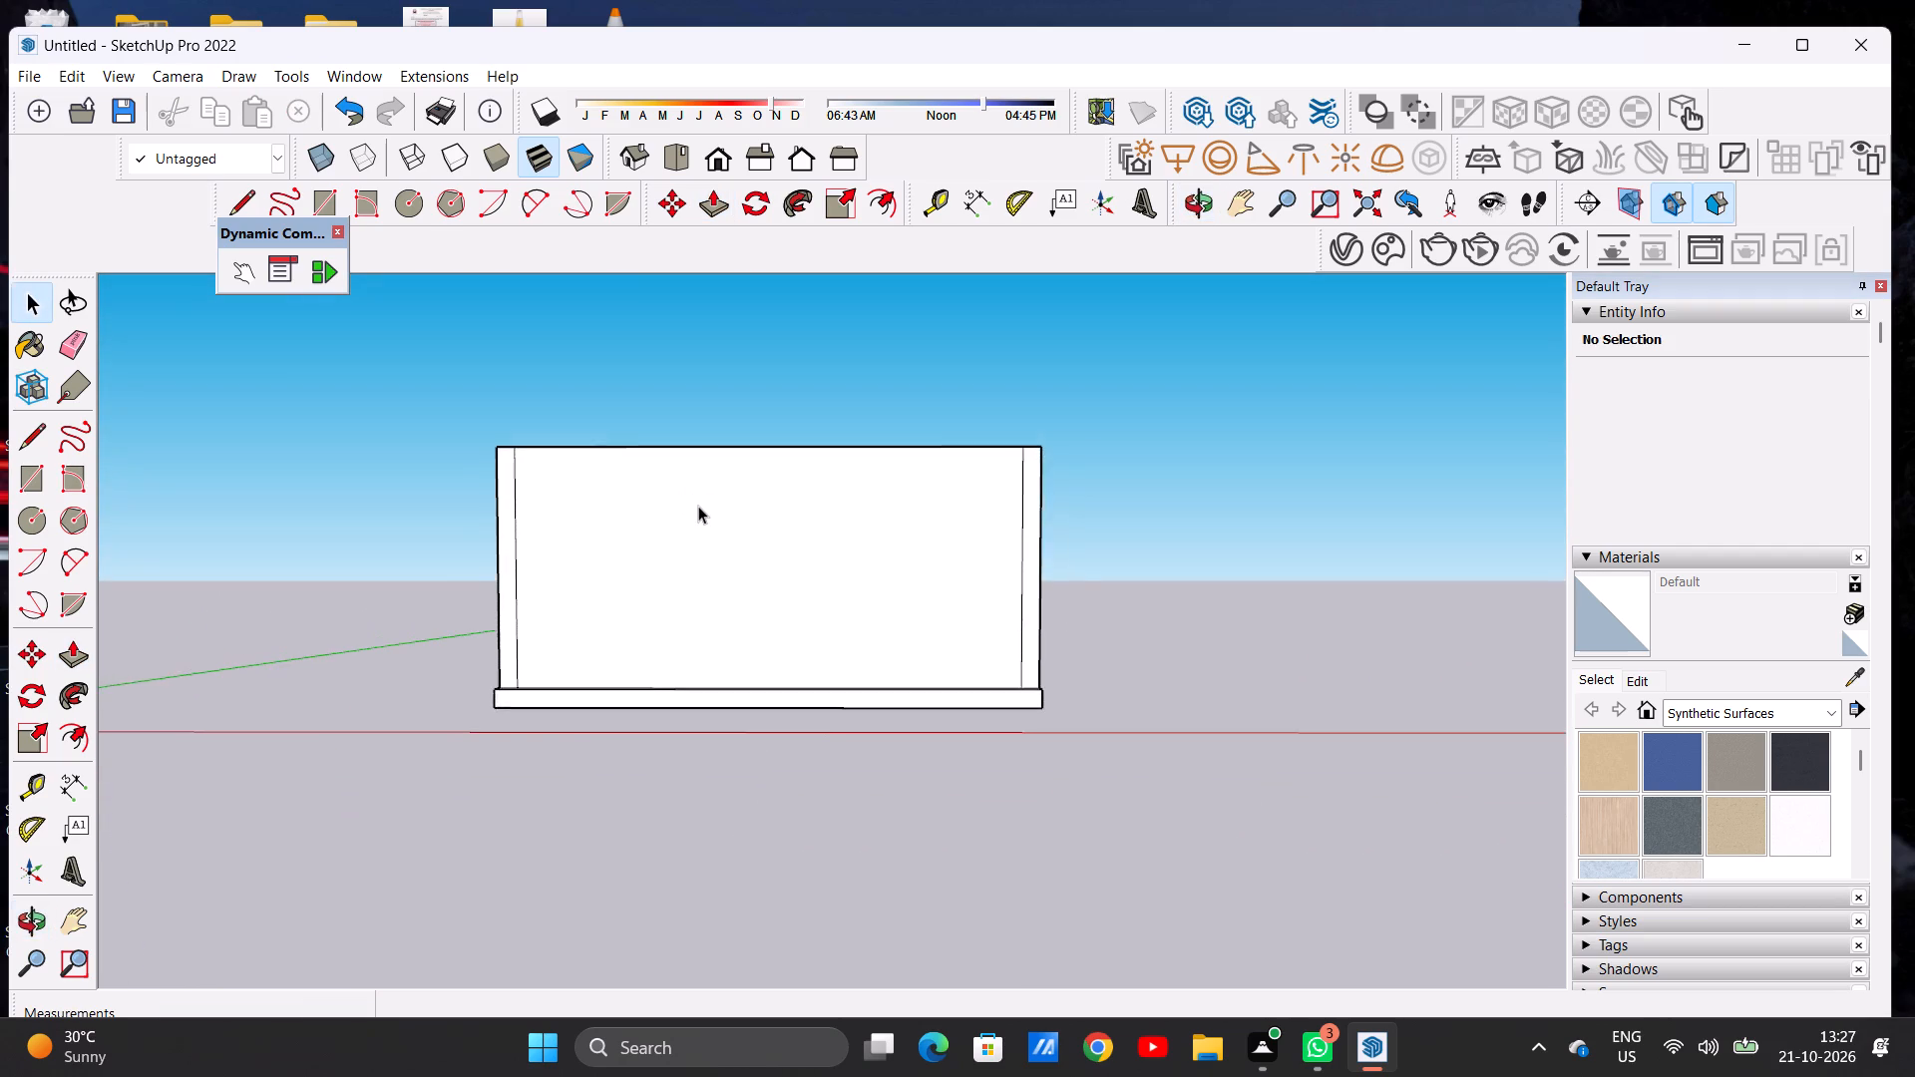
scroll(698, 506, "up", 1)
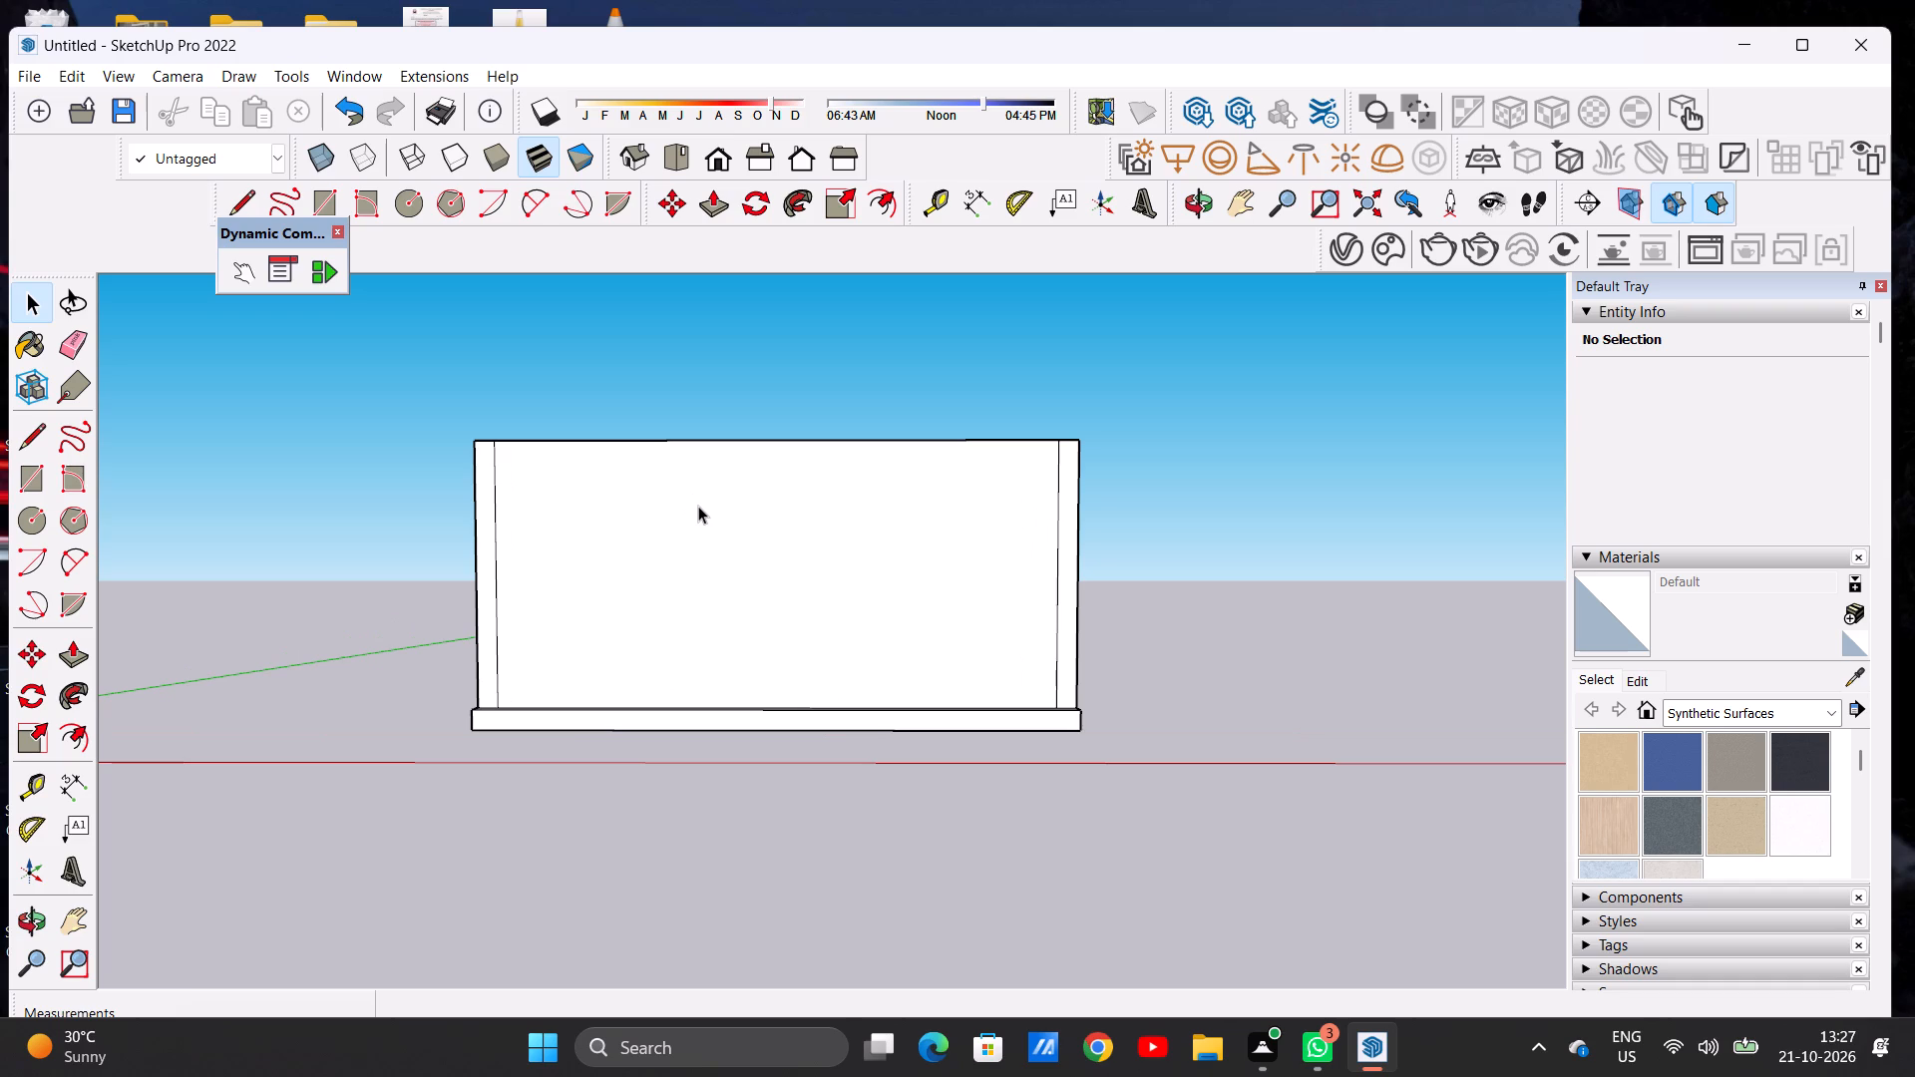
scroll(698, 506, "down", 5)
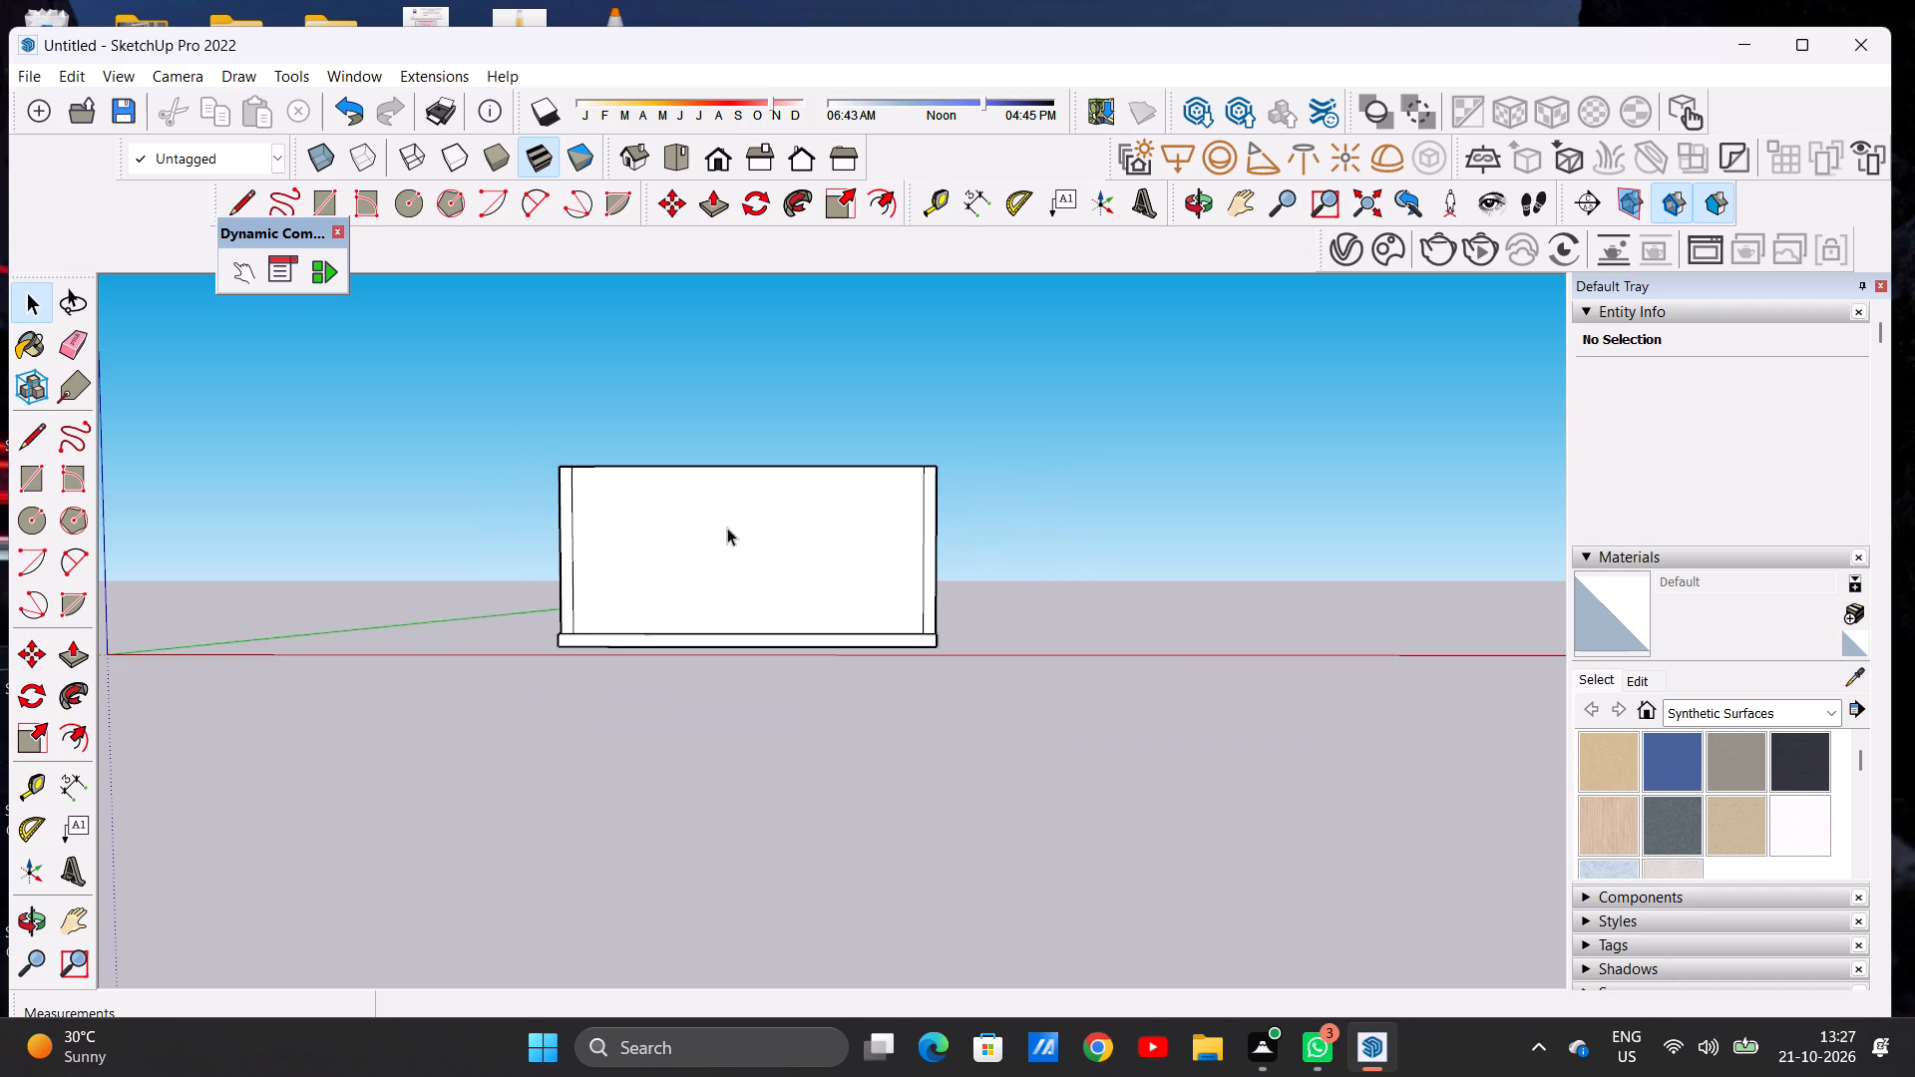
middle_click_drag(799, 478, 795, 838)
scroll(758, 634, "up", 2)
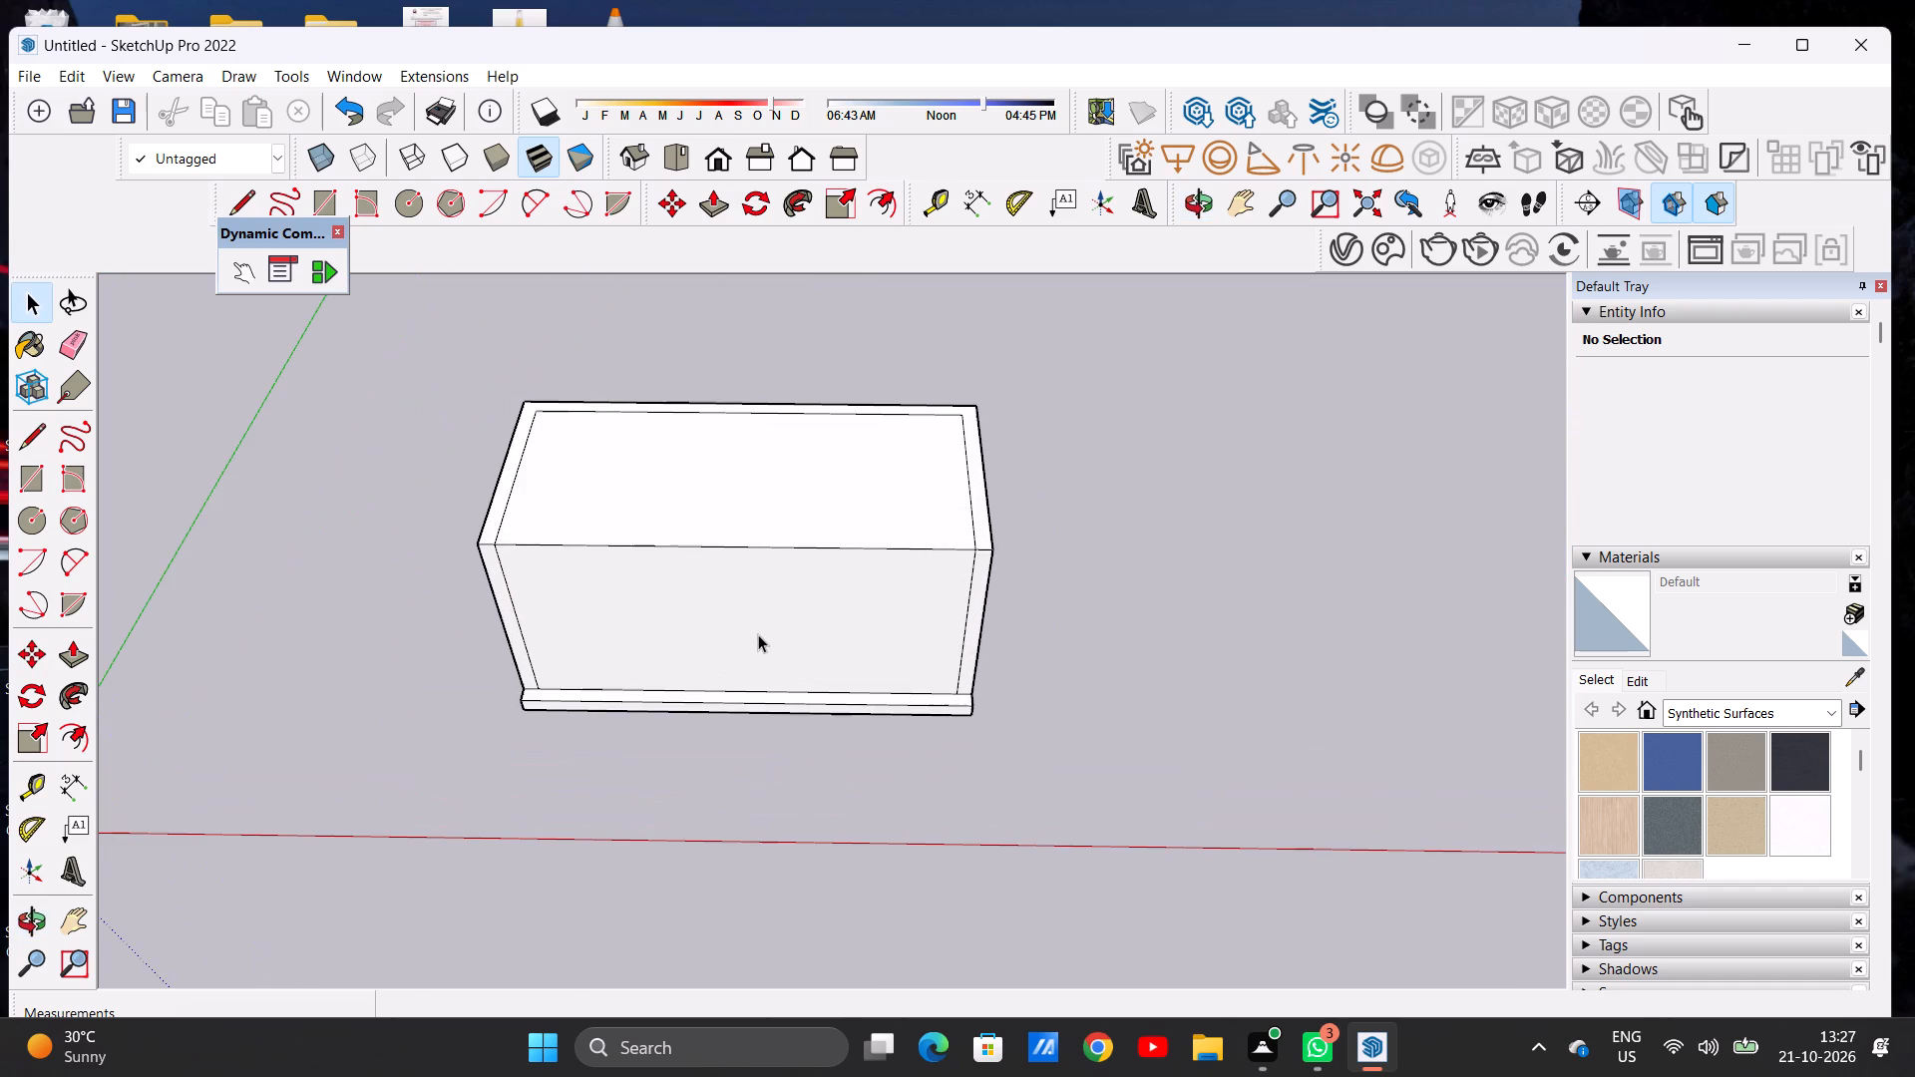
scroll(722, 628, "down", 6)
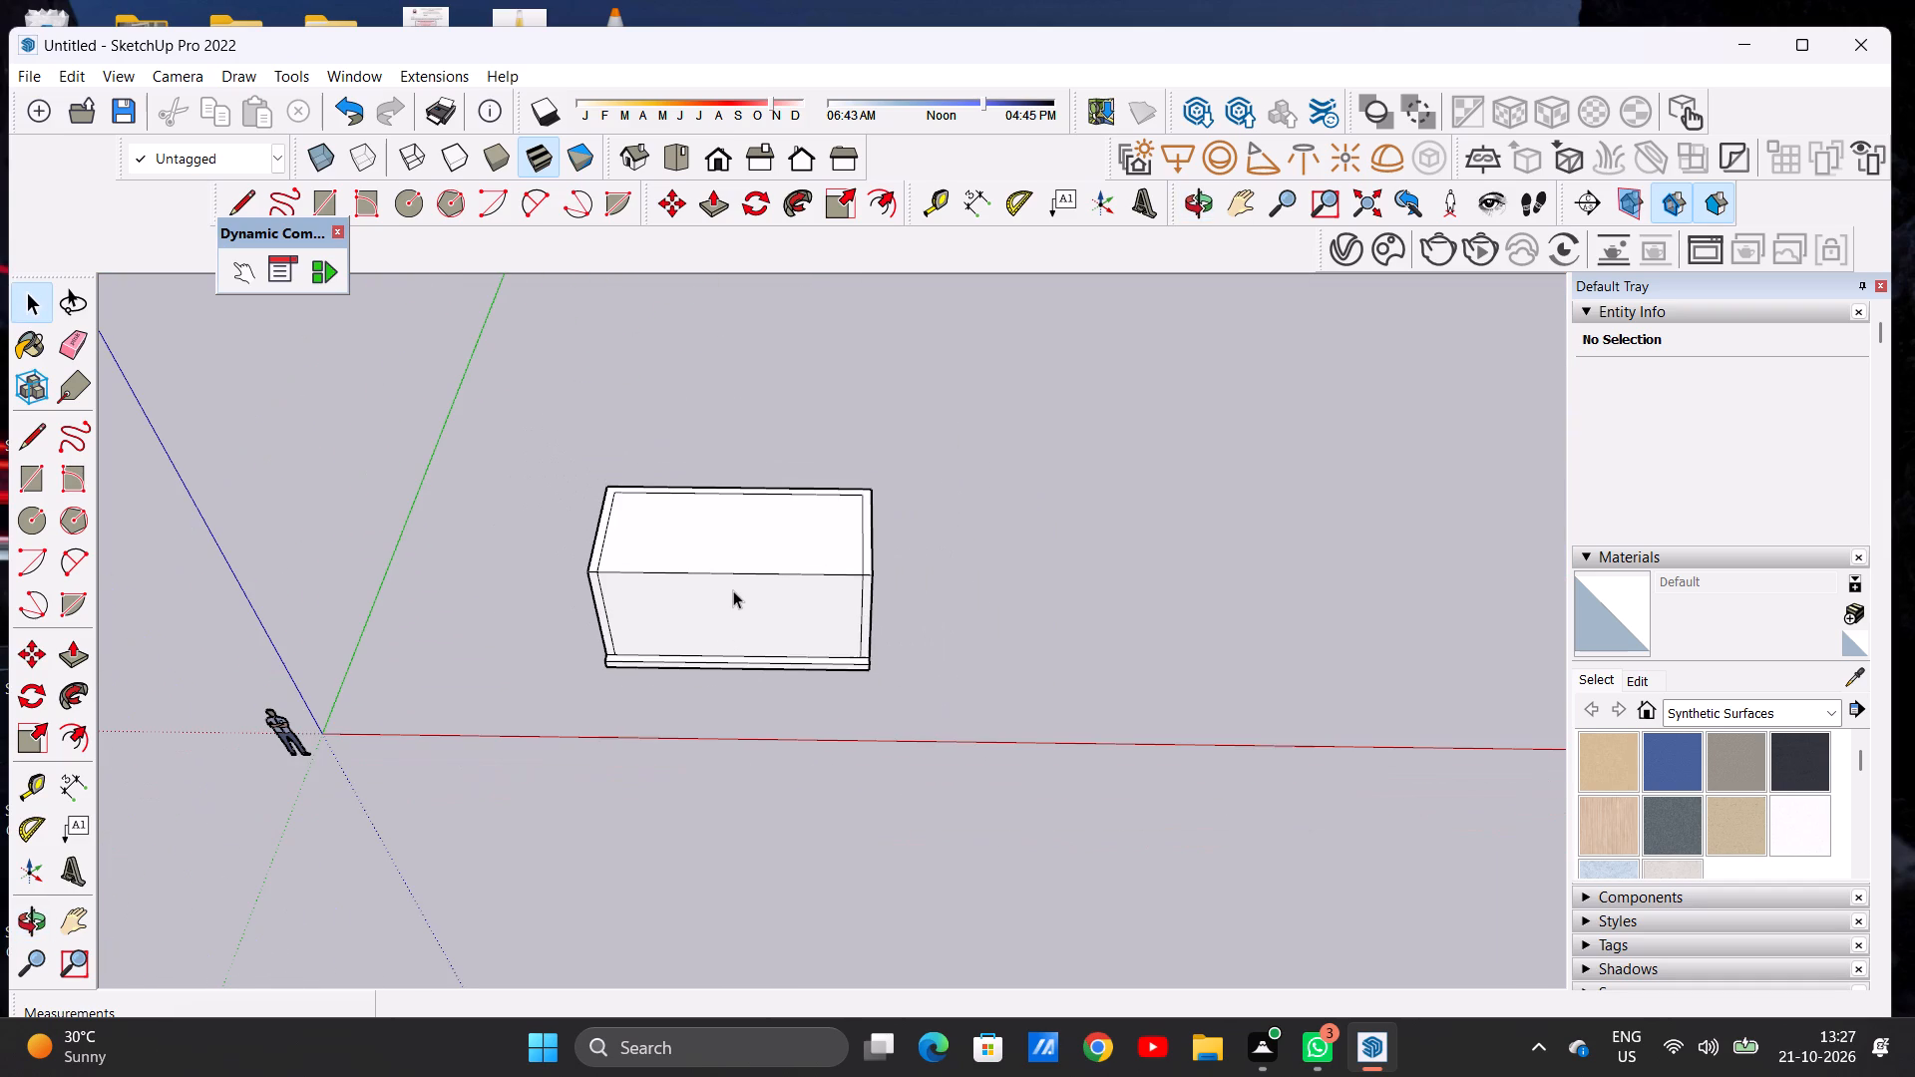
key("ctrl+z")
Thicken the left side wall by pulling its inner face inward about 6".
scroll(756, 653, "up", 4)
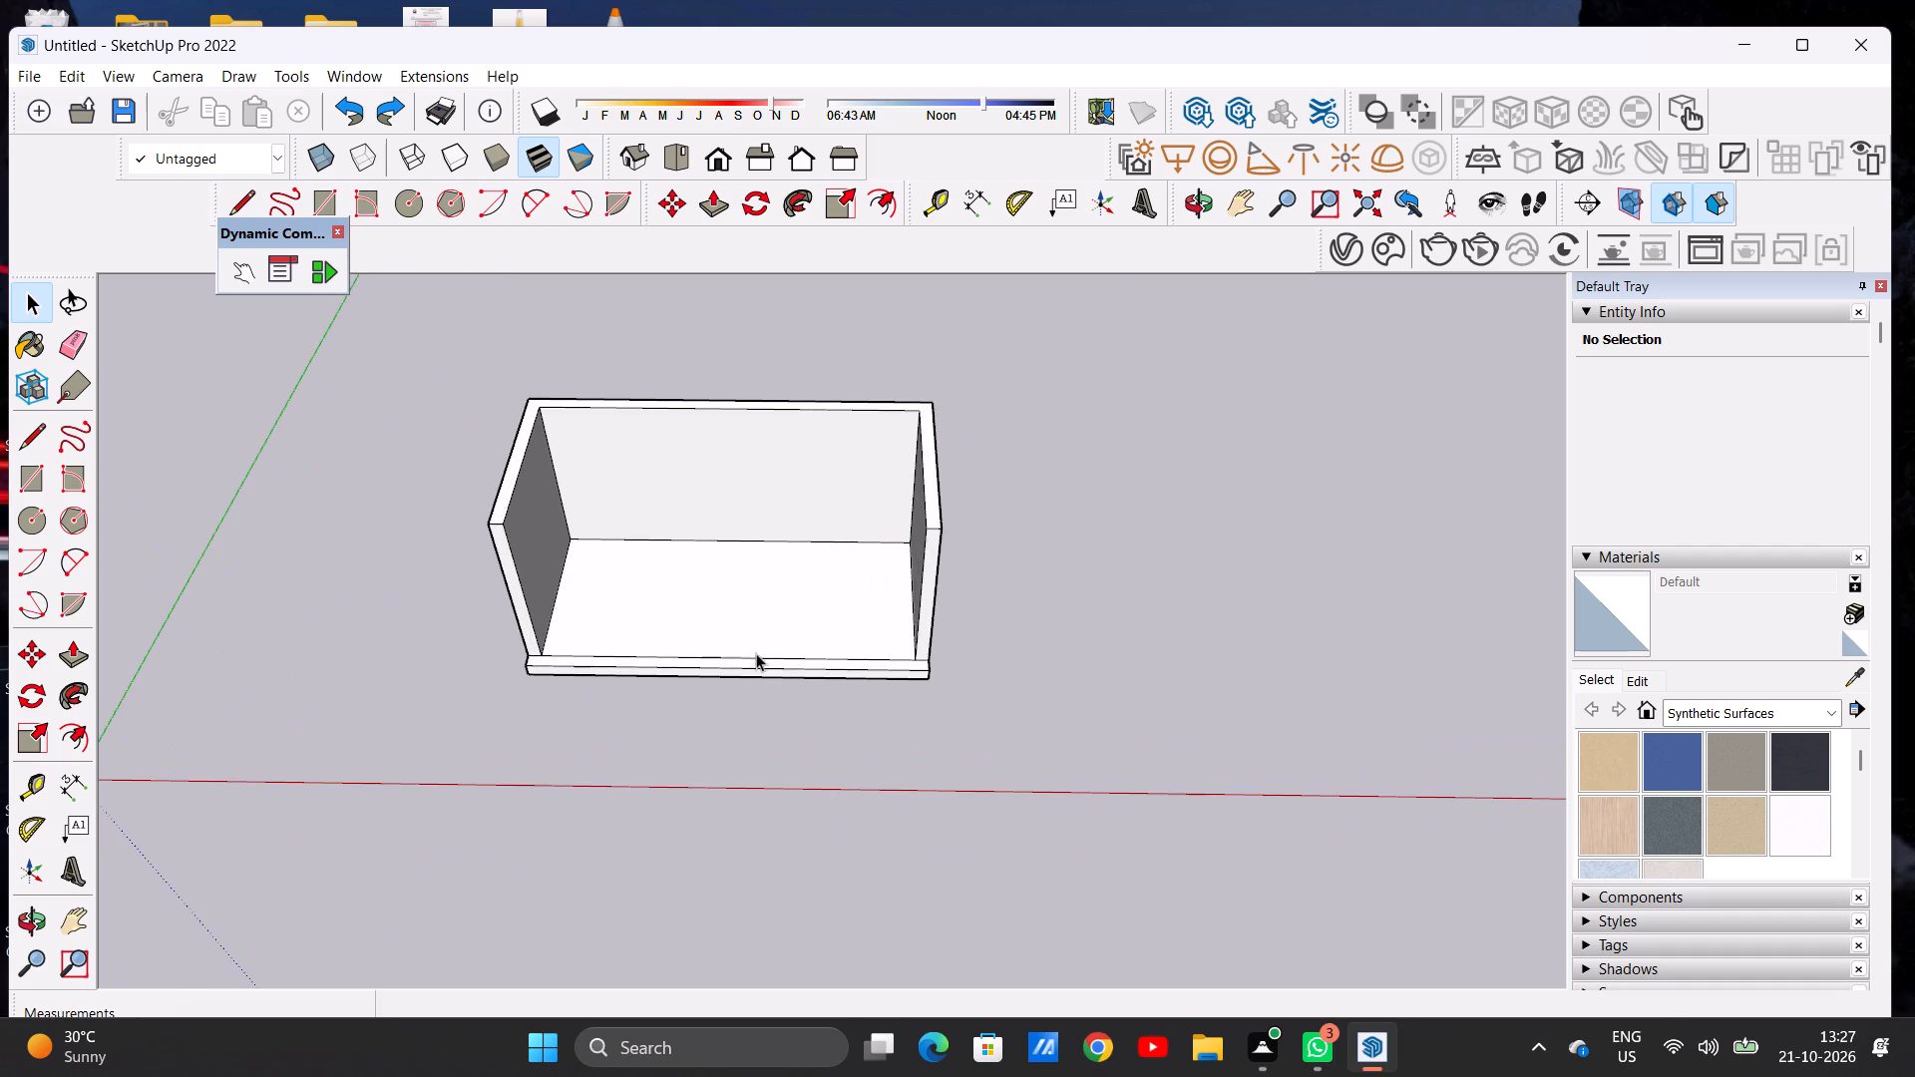
middle_click_drag(867, 606, 830, 678)
scroll(982, 441, "down", 5)
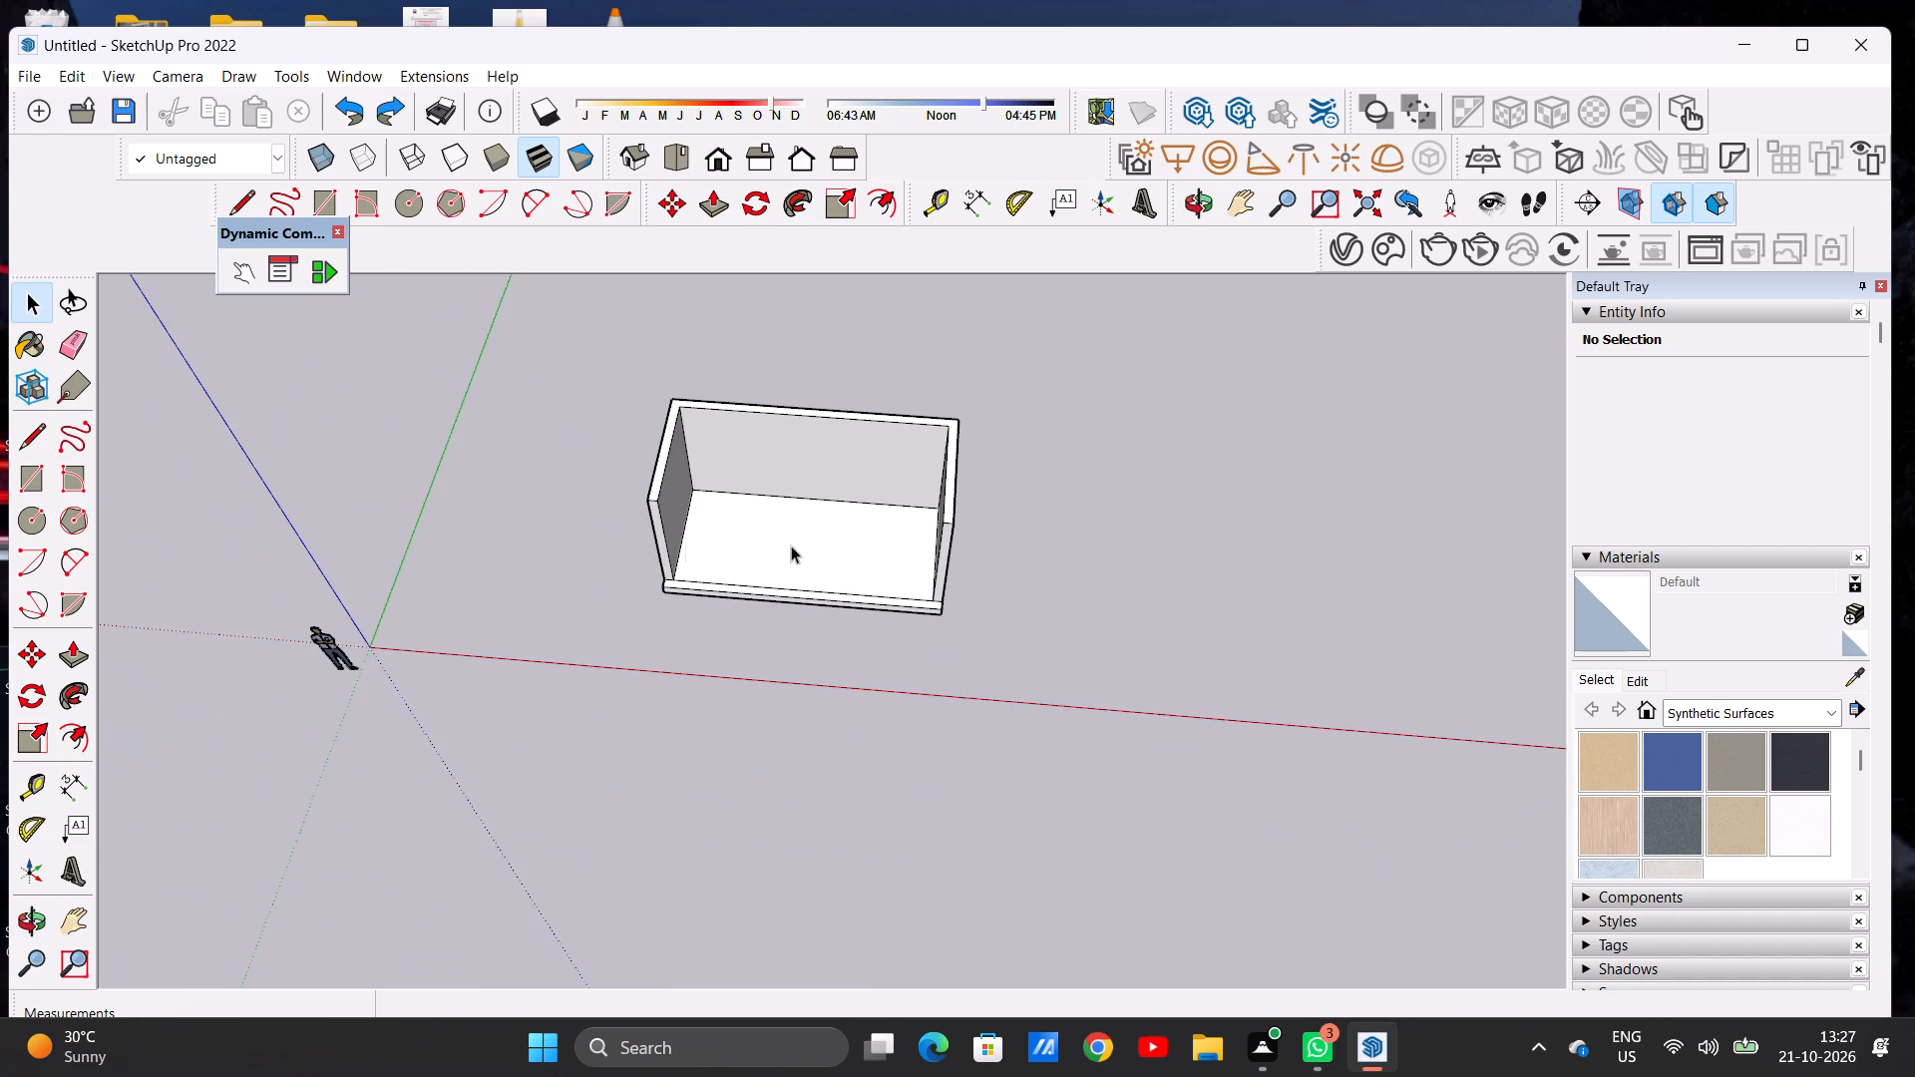
middle_click_drag(641, 540, 651, 347)
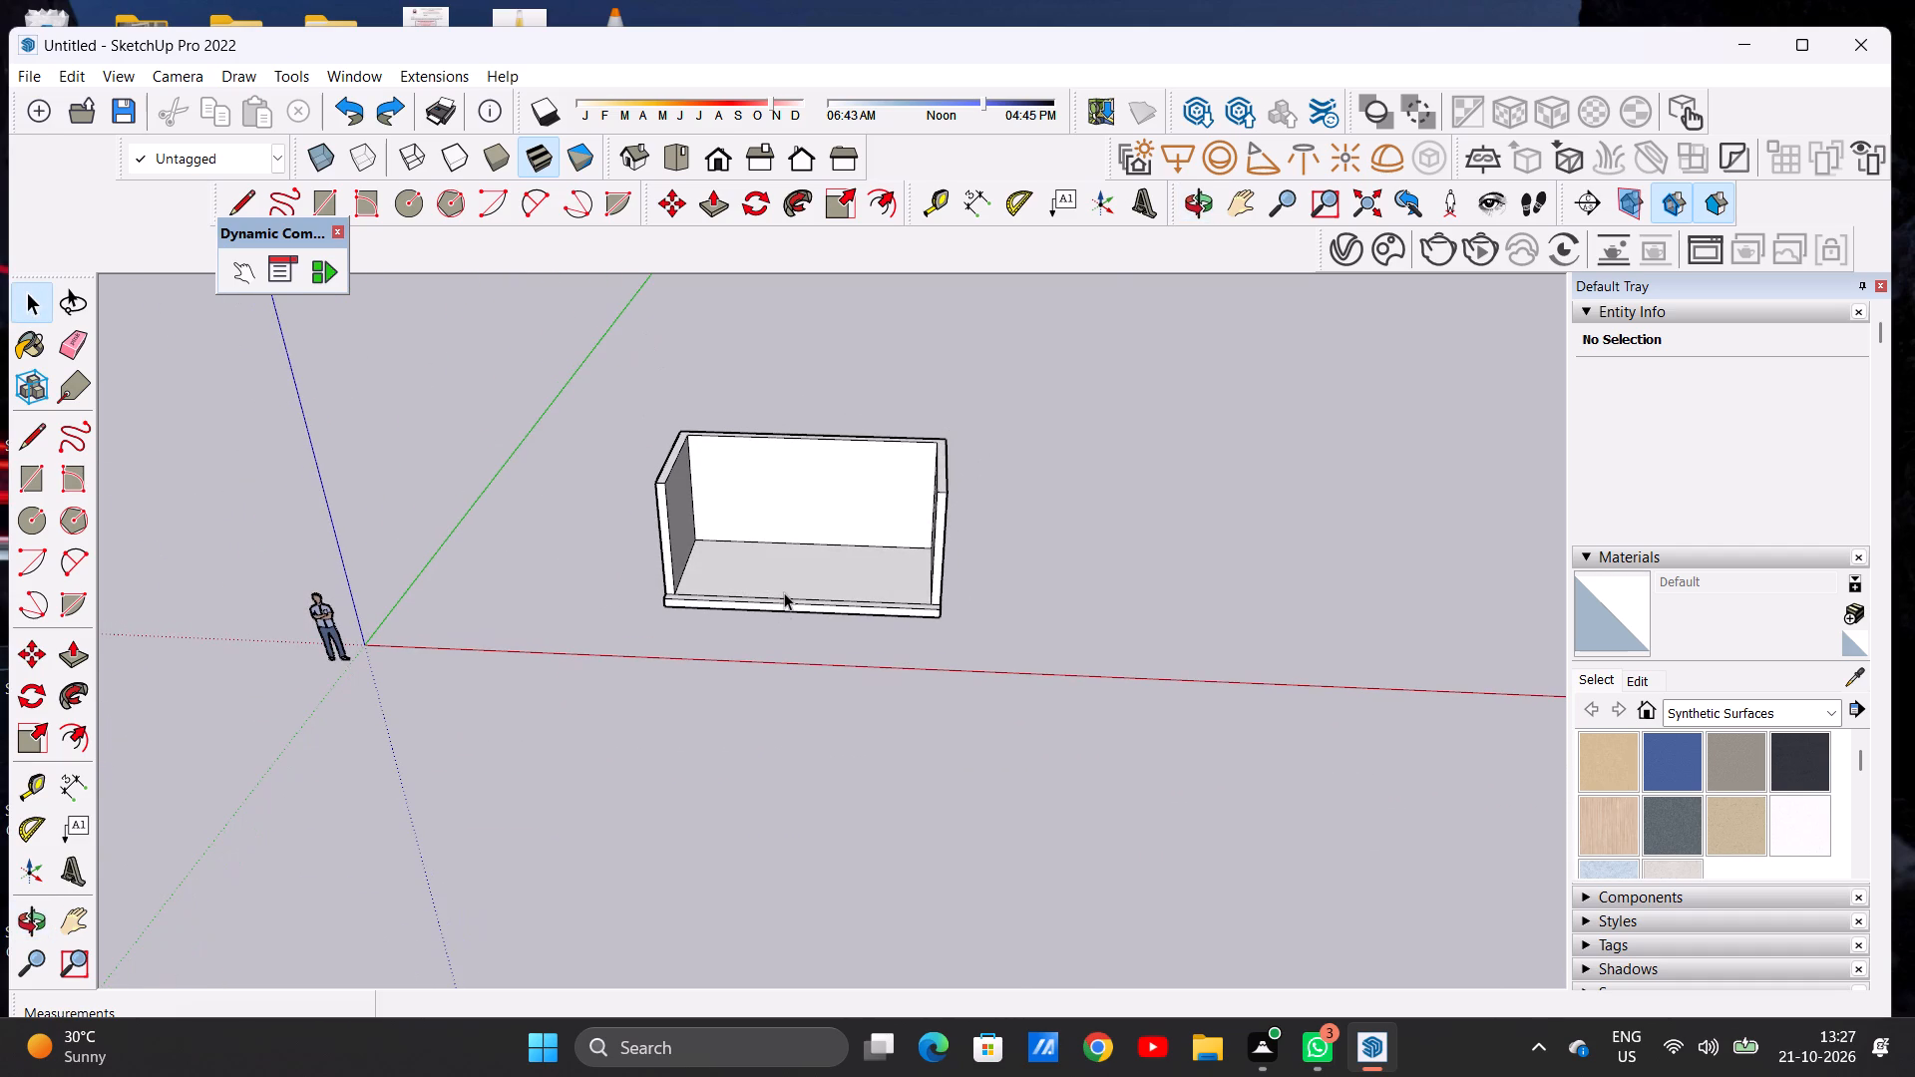
key("p")
scroll(687, 503, "up", 10)
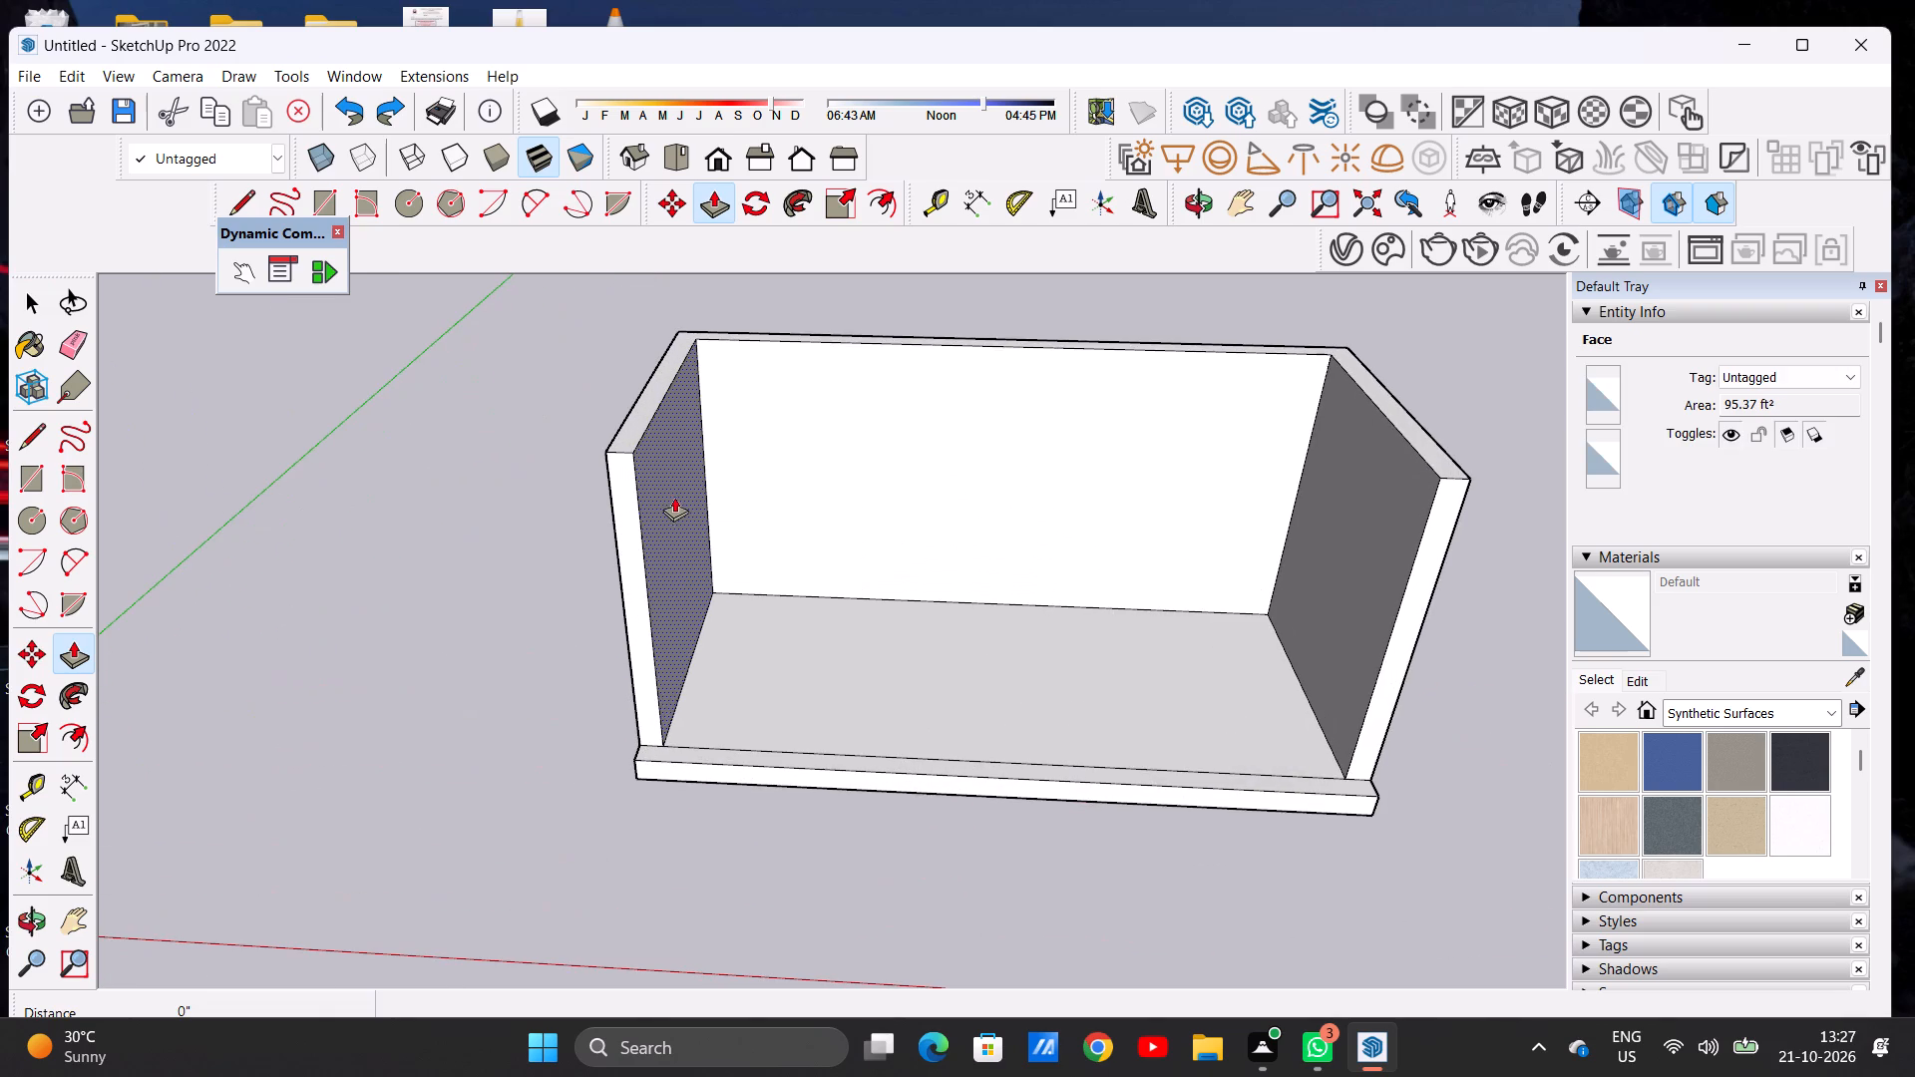
left_click(656, 509)
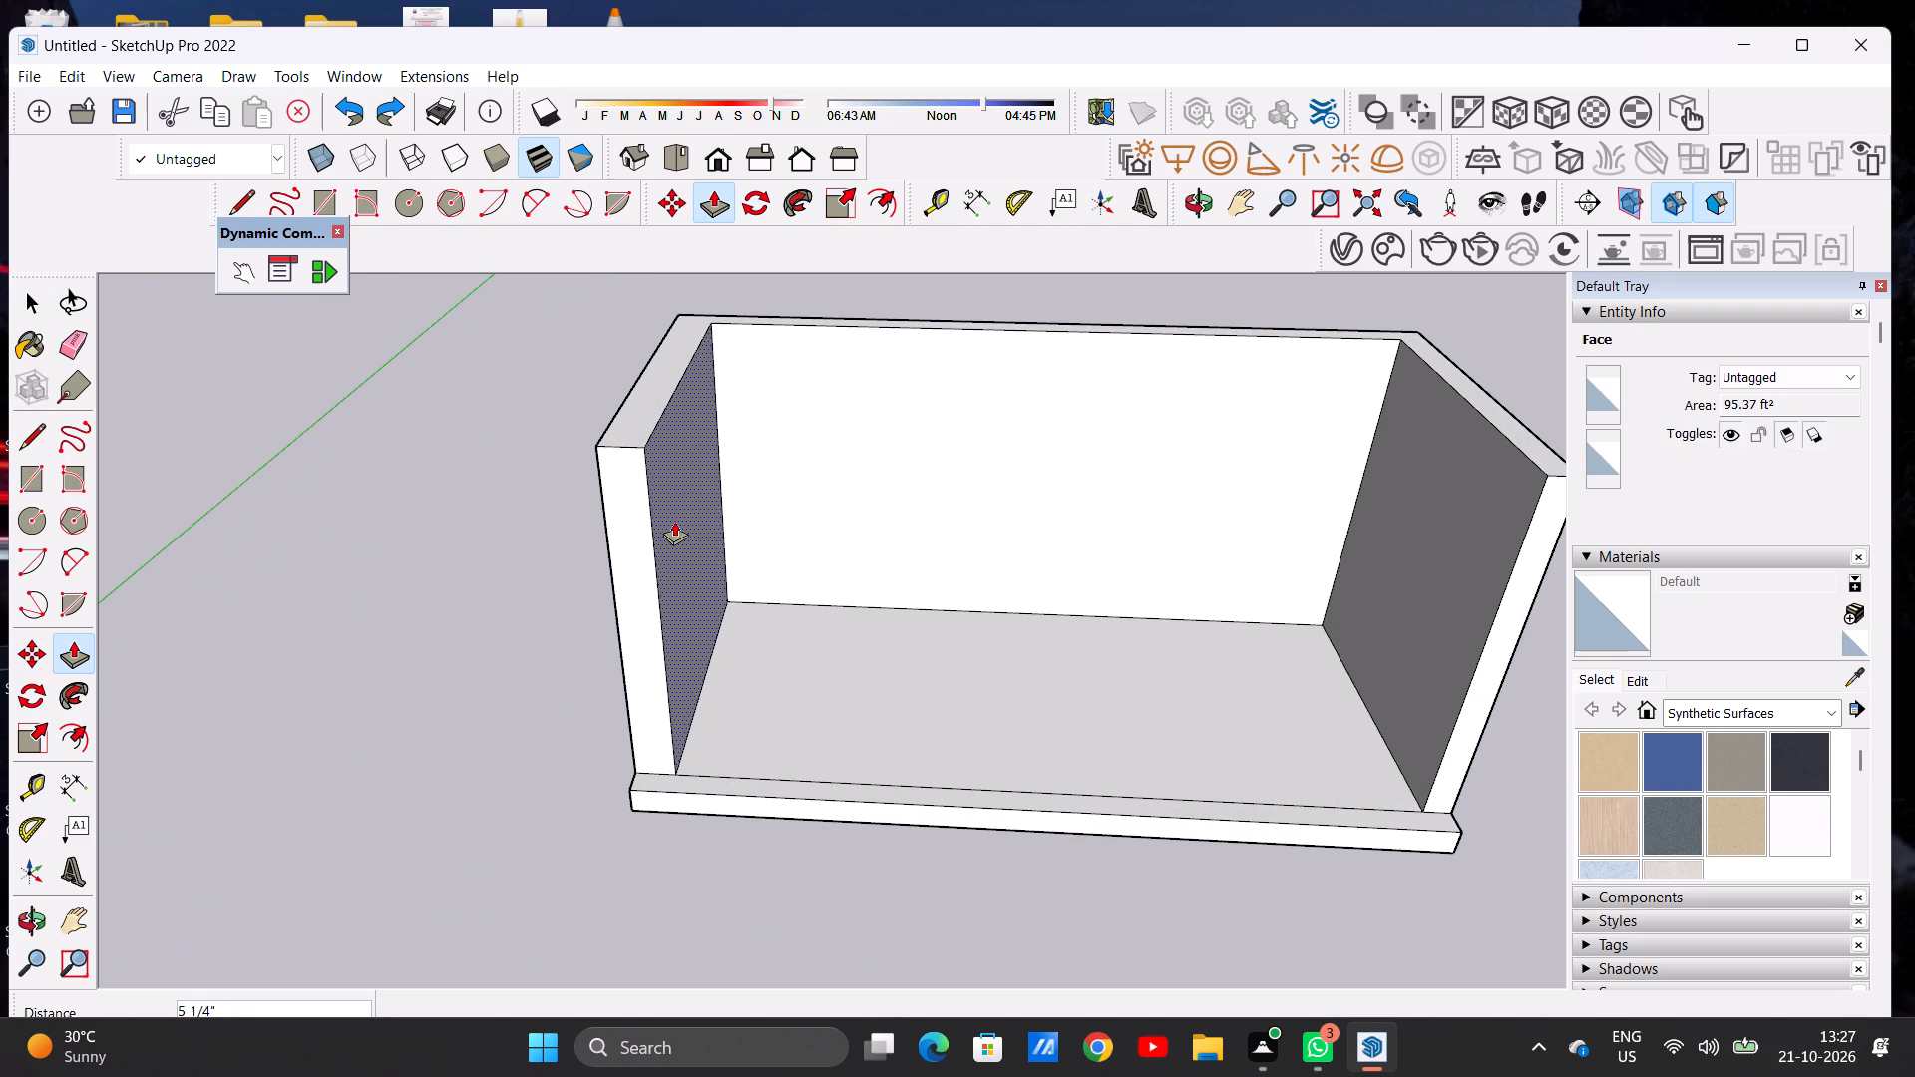
left_click(674, 521)
Thicken the right side wall by pulling its inner face inward about 6".
scroll(704, 593, "down", 7)
middle_click_drag(817, 650, 862, 536)
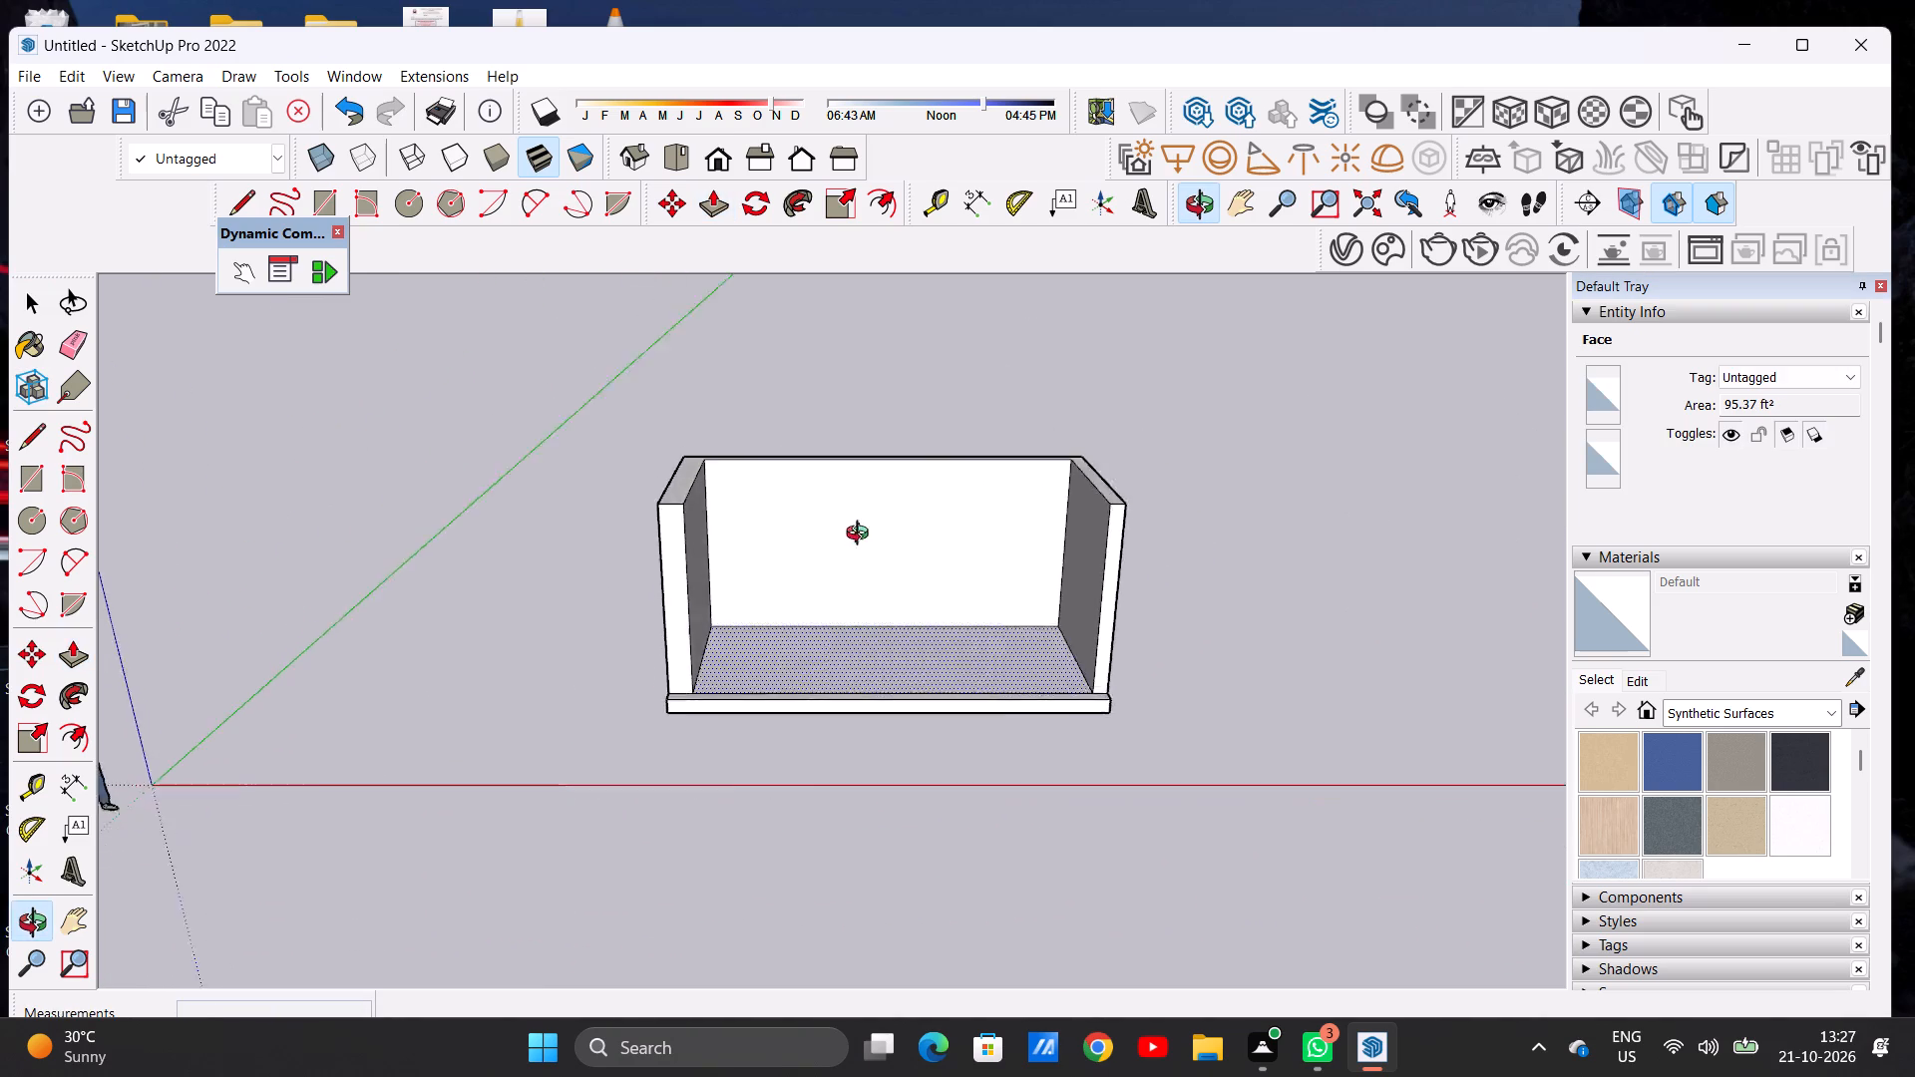
middle_click_drag(862, 536, 931, 428)
scroll(1098, 485, "up", 6)
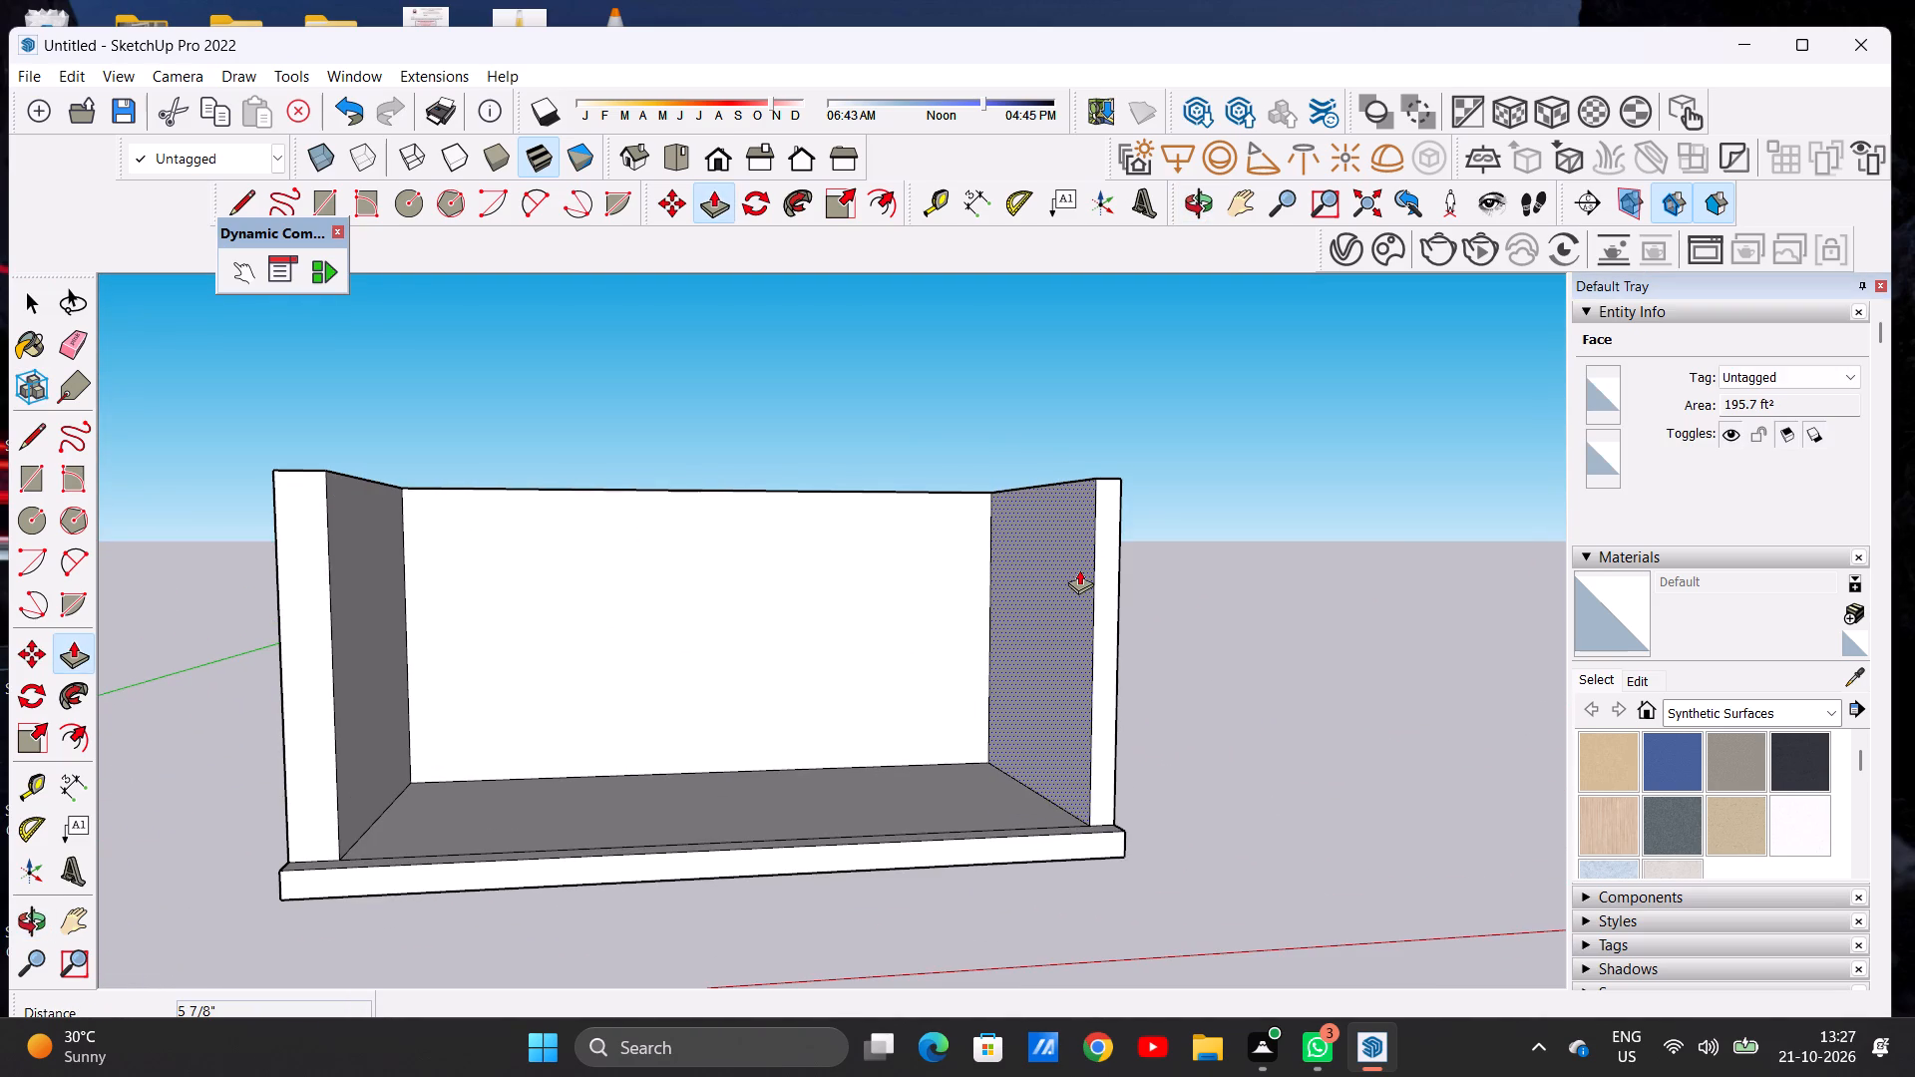
left_click(1079, 569)
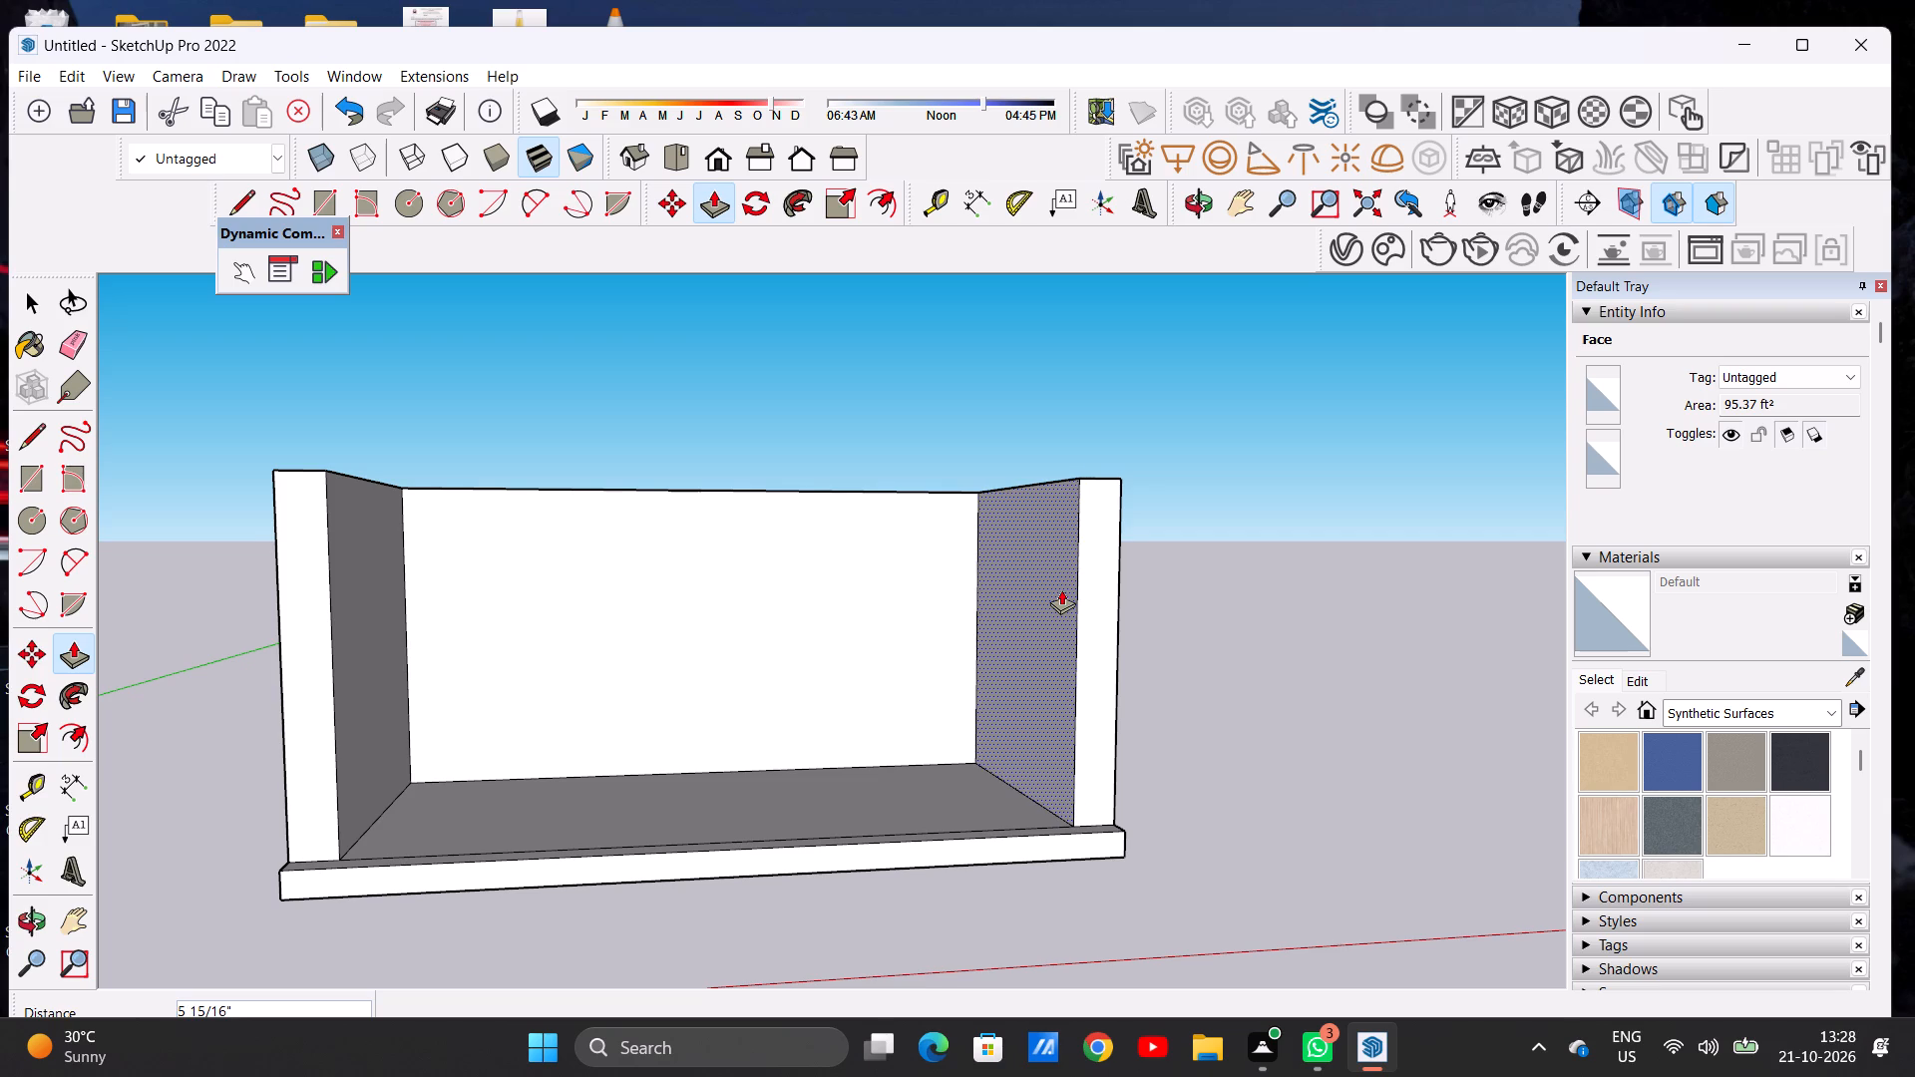
left_click(1062, 589)
key("space")
Draw a line about 9' 6" long across the floor, from near the middle of its front edge to the back wall.
scroll(860, 703, "down", 1)
scroll(858, 703, "up", 1)
scroll(858, 703, "down", 9)
middle_click_drag(755, 757, 650, 871)
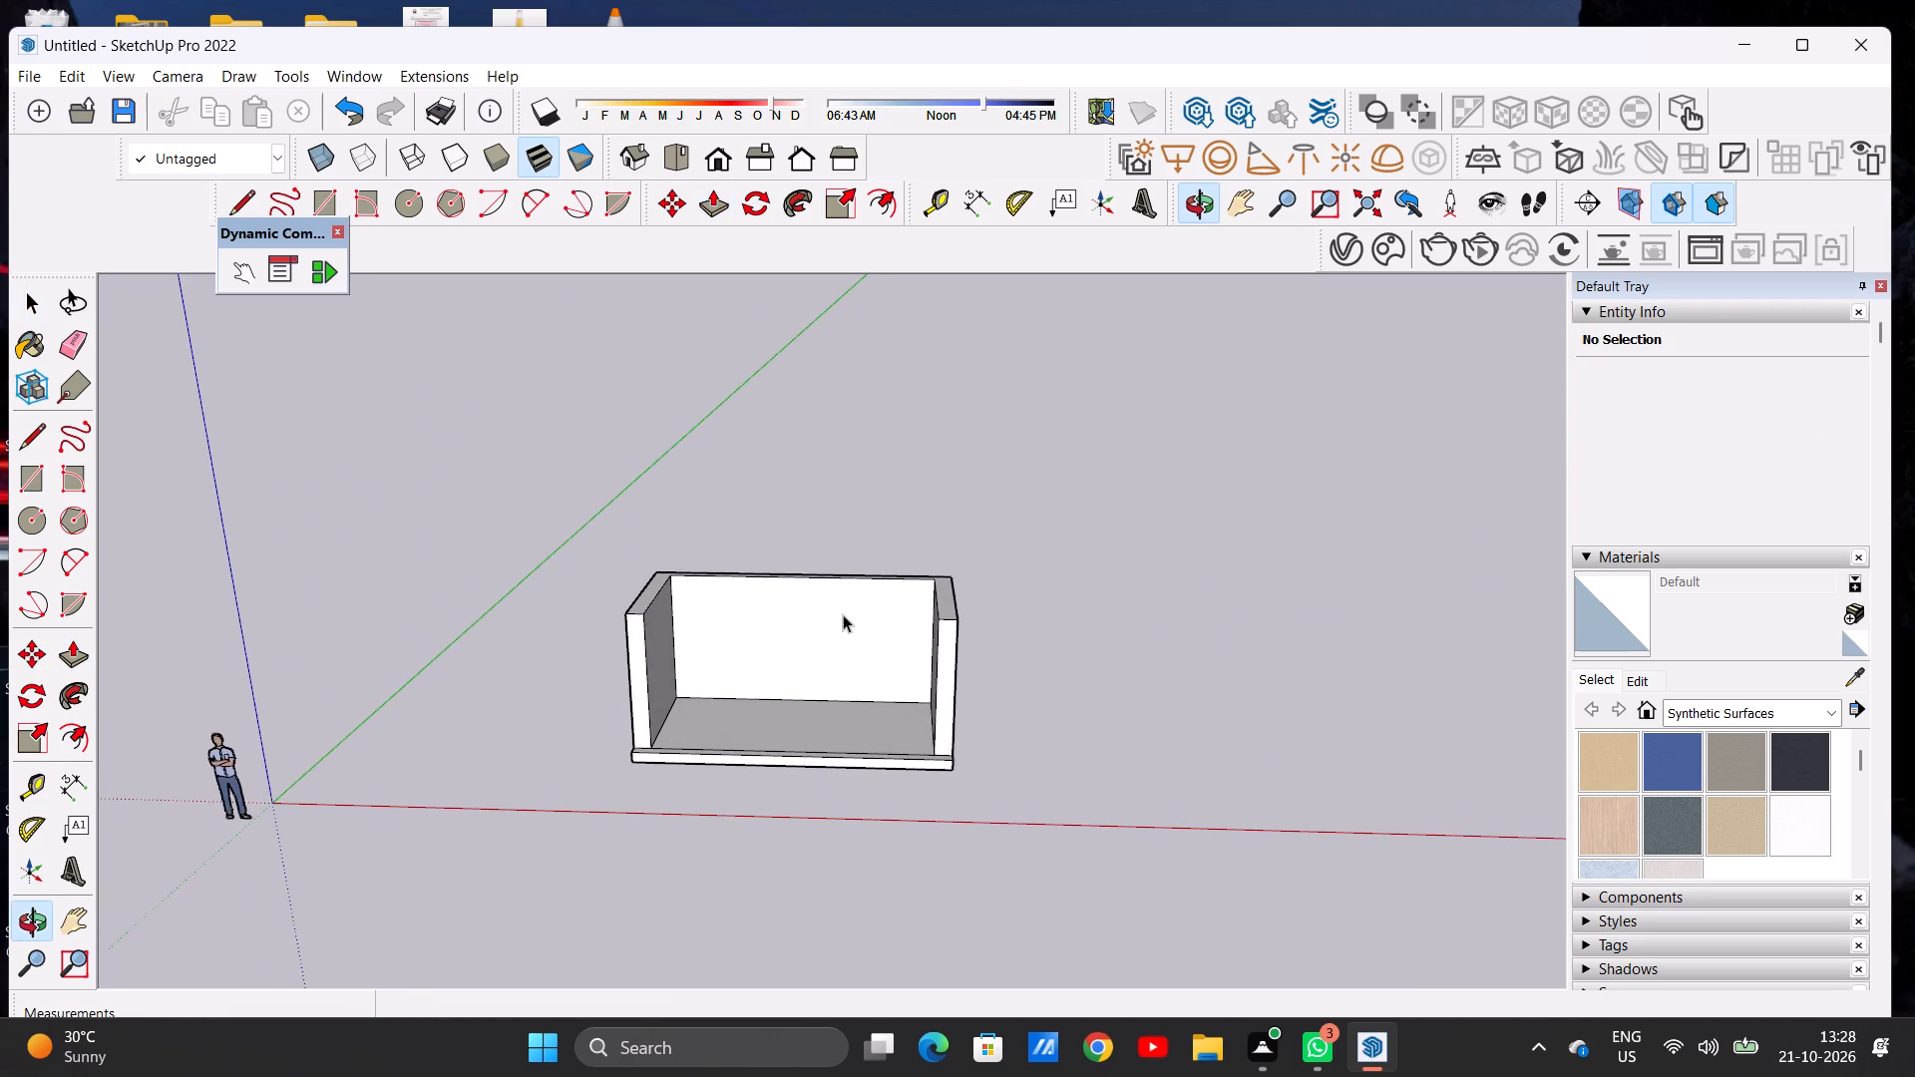
scroll(826, 630, "up", 3)
scroll(869, 691, "down", 2)
middle_click_drag(829, 688, 819, 809)
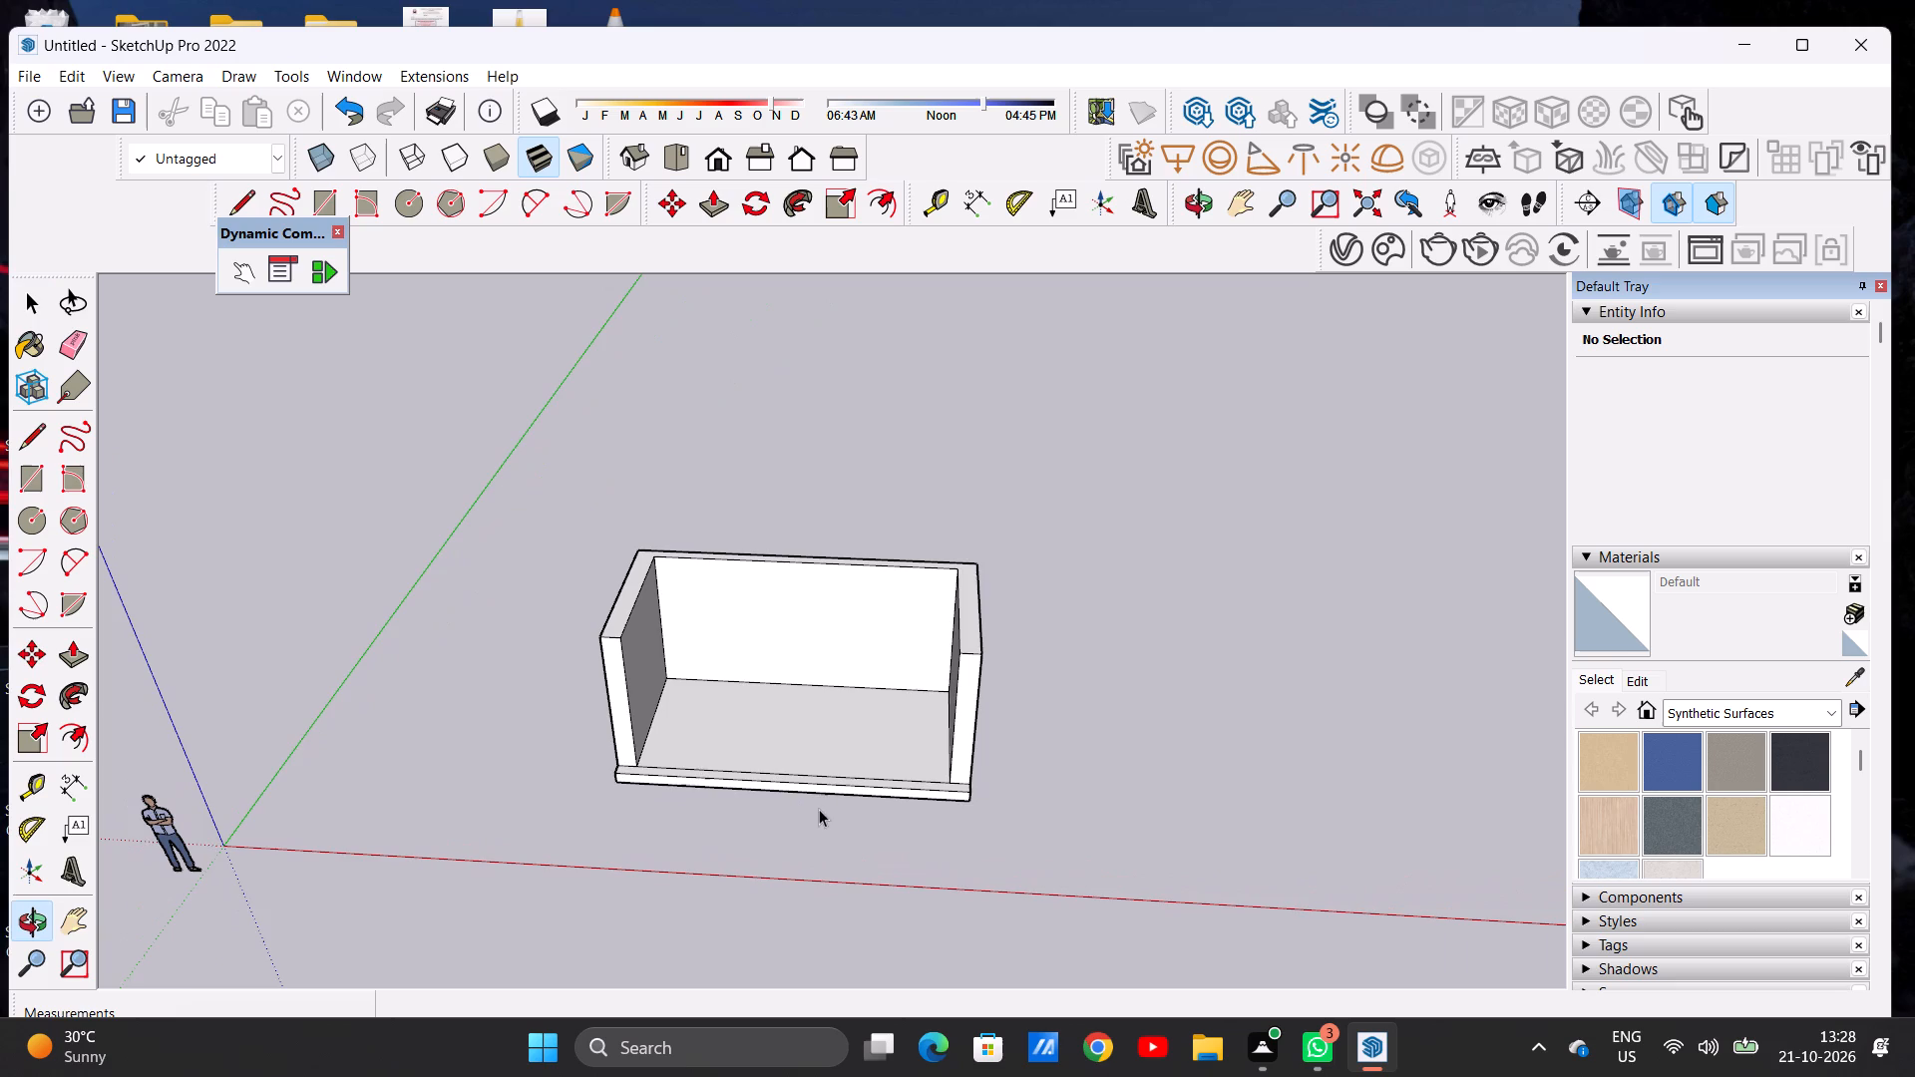
scroll(776, 752, "up", 3)
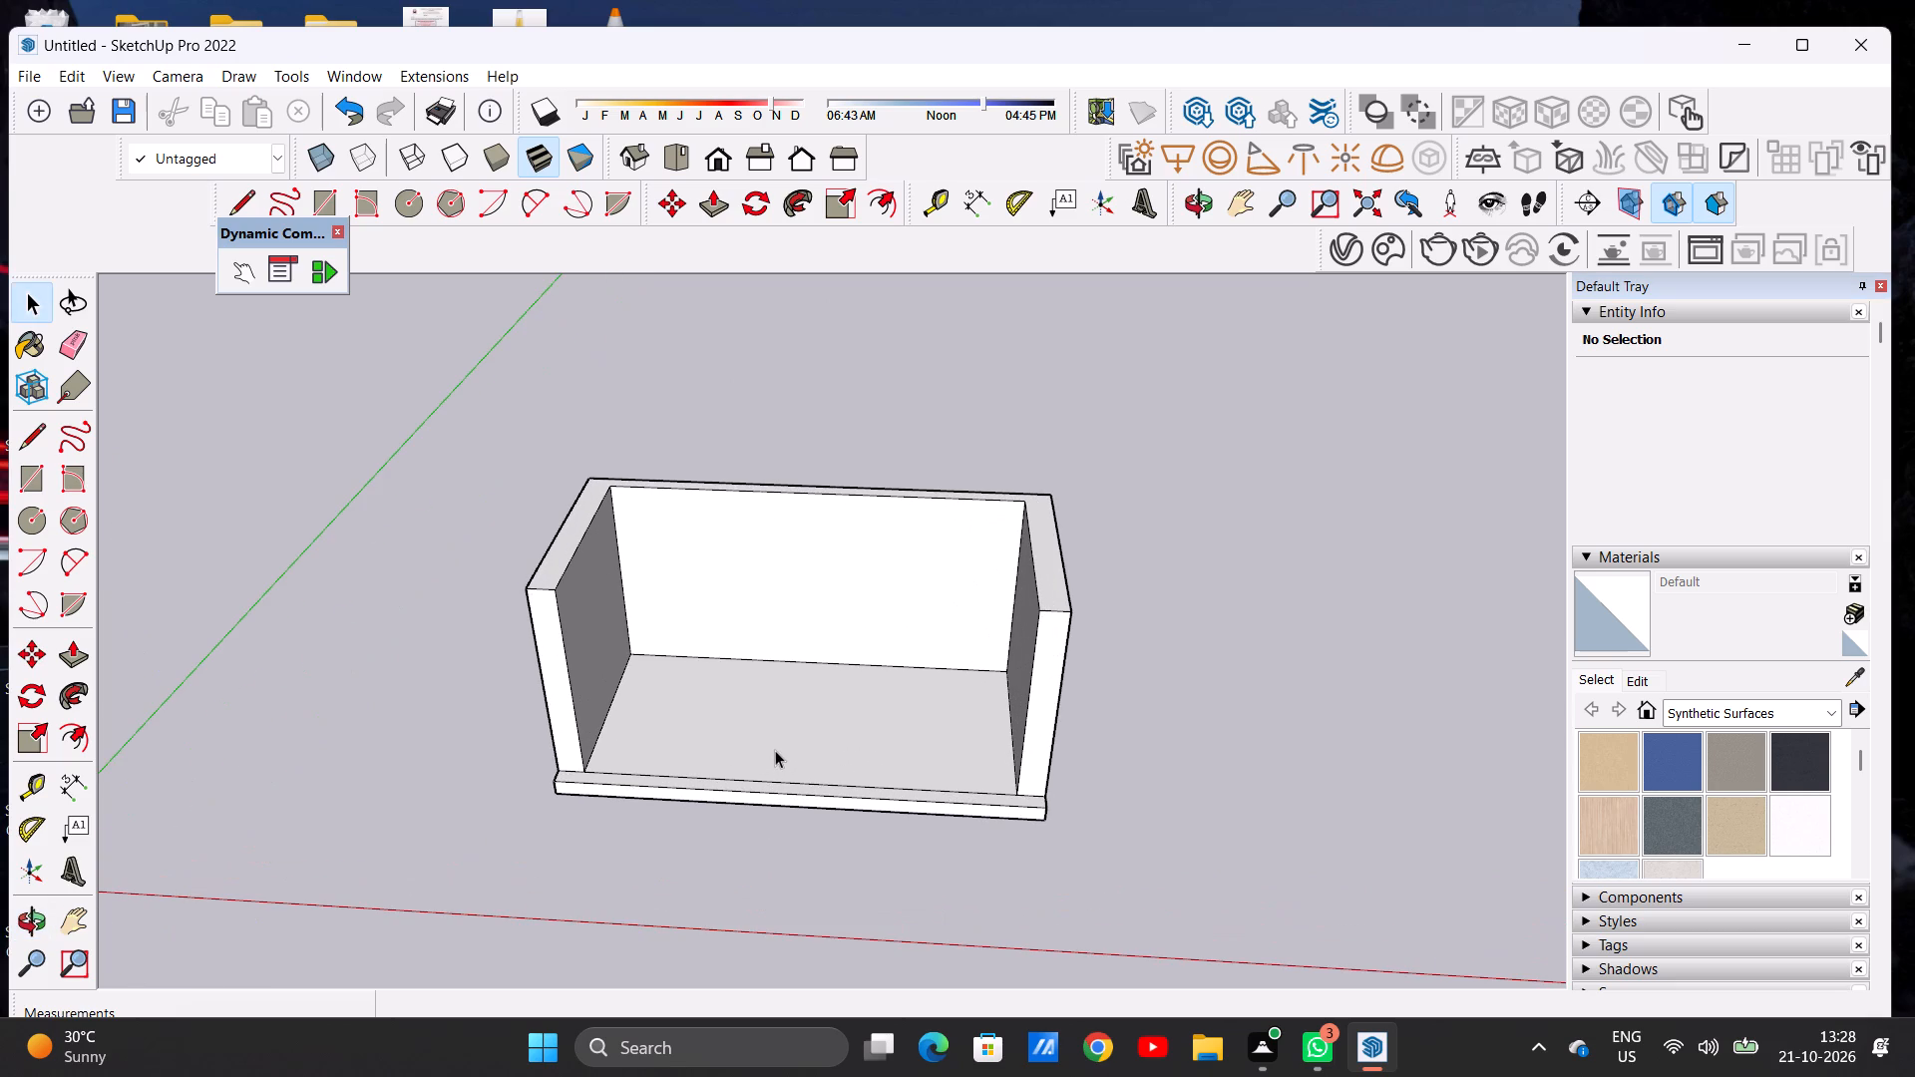
key("l")
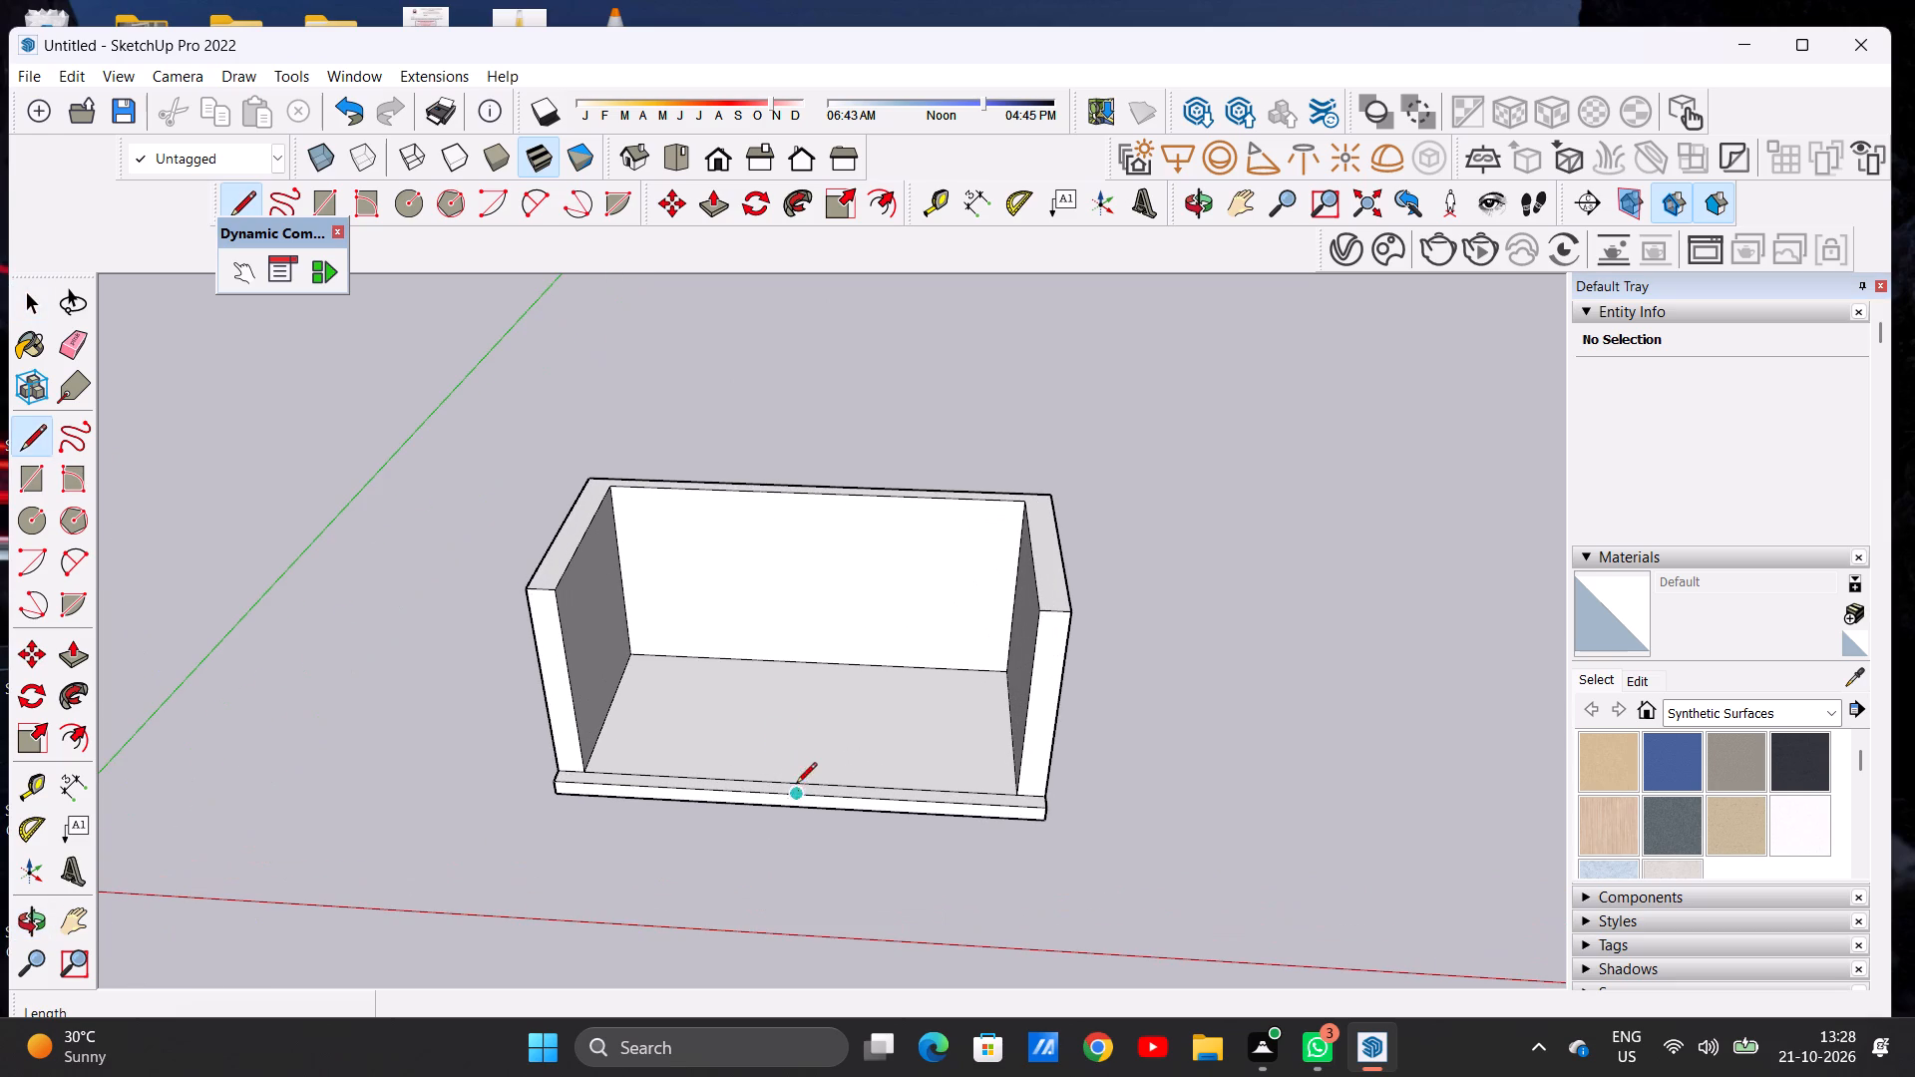
scroll(796, 782, "up", 4)
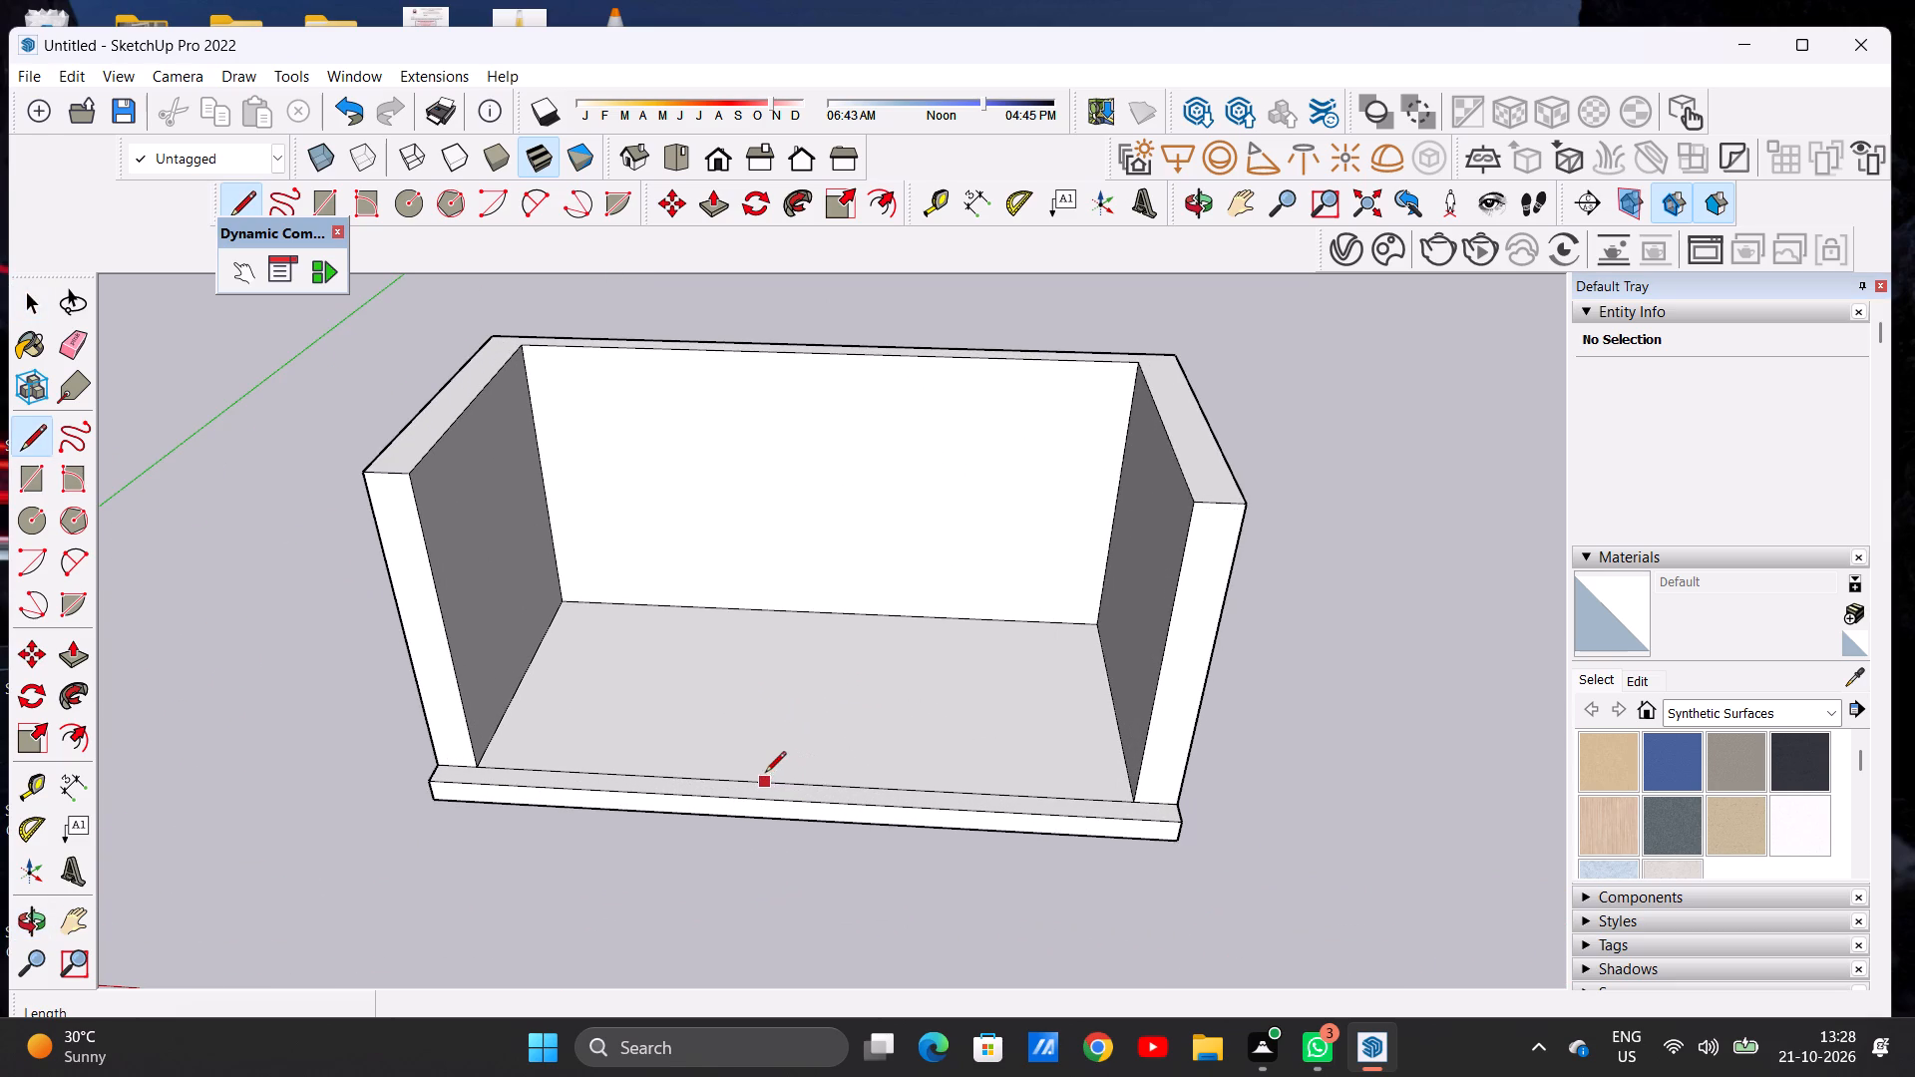
left_click(835, 787)
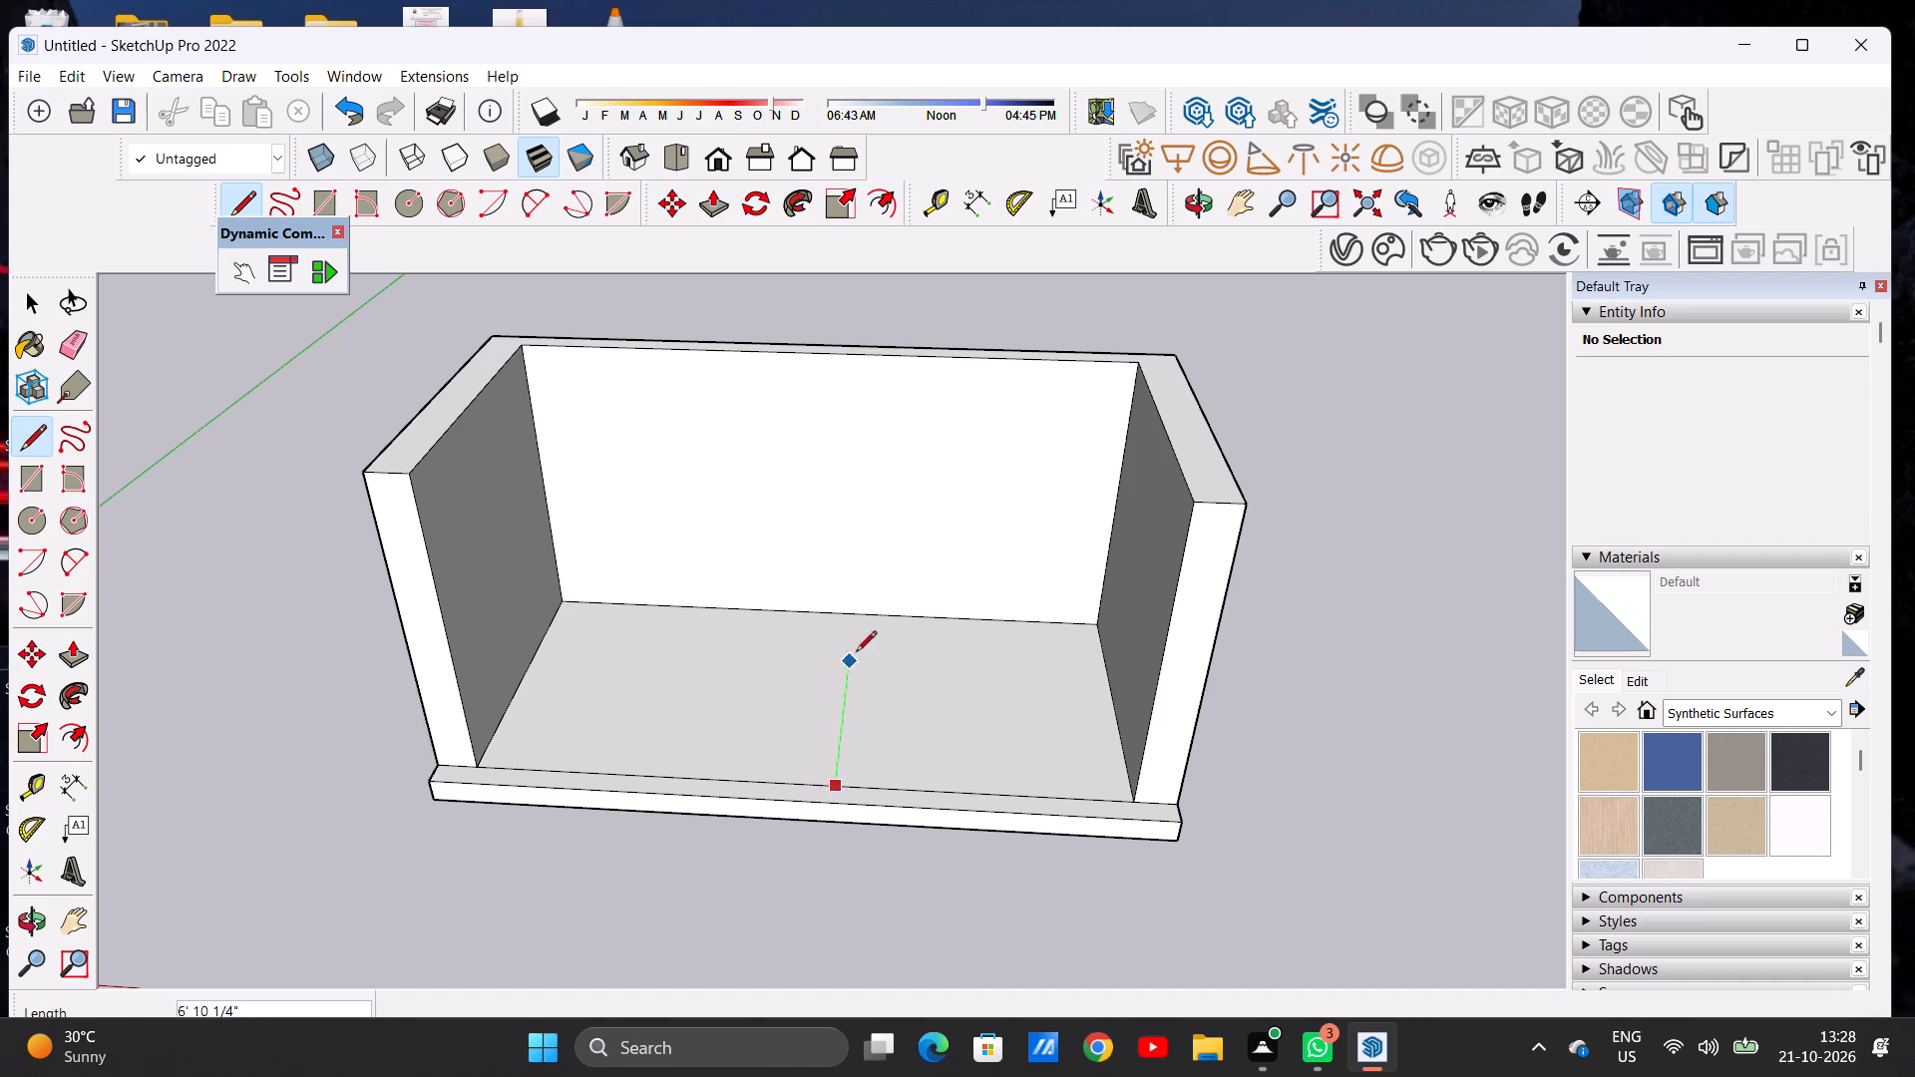
left_click(858, 603)
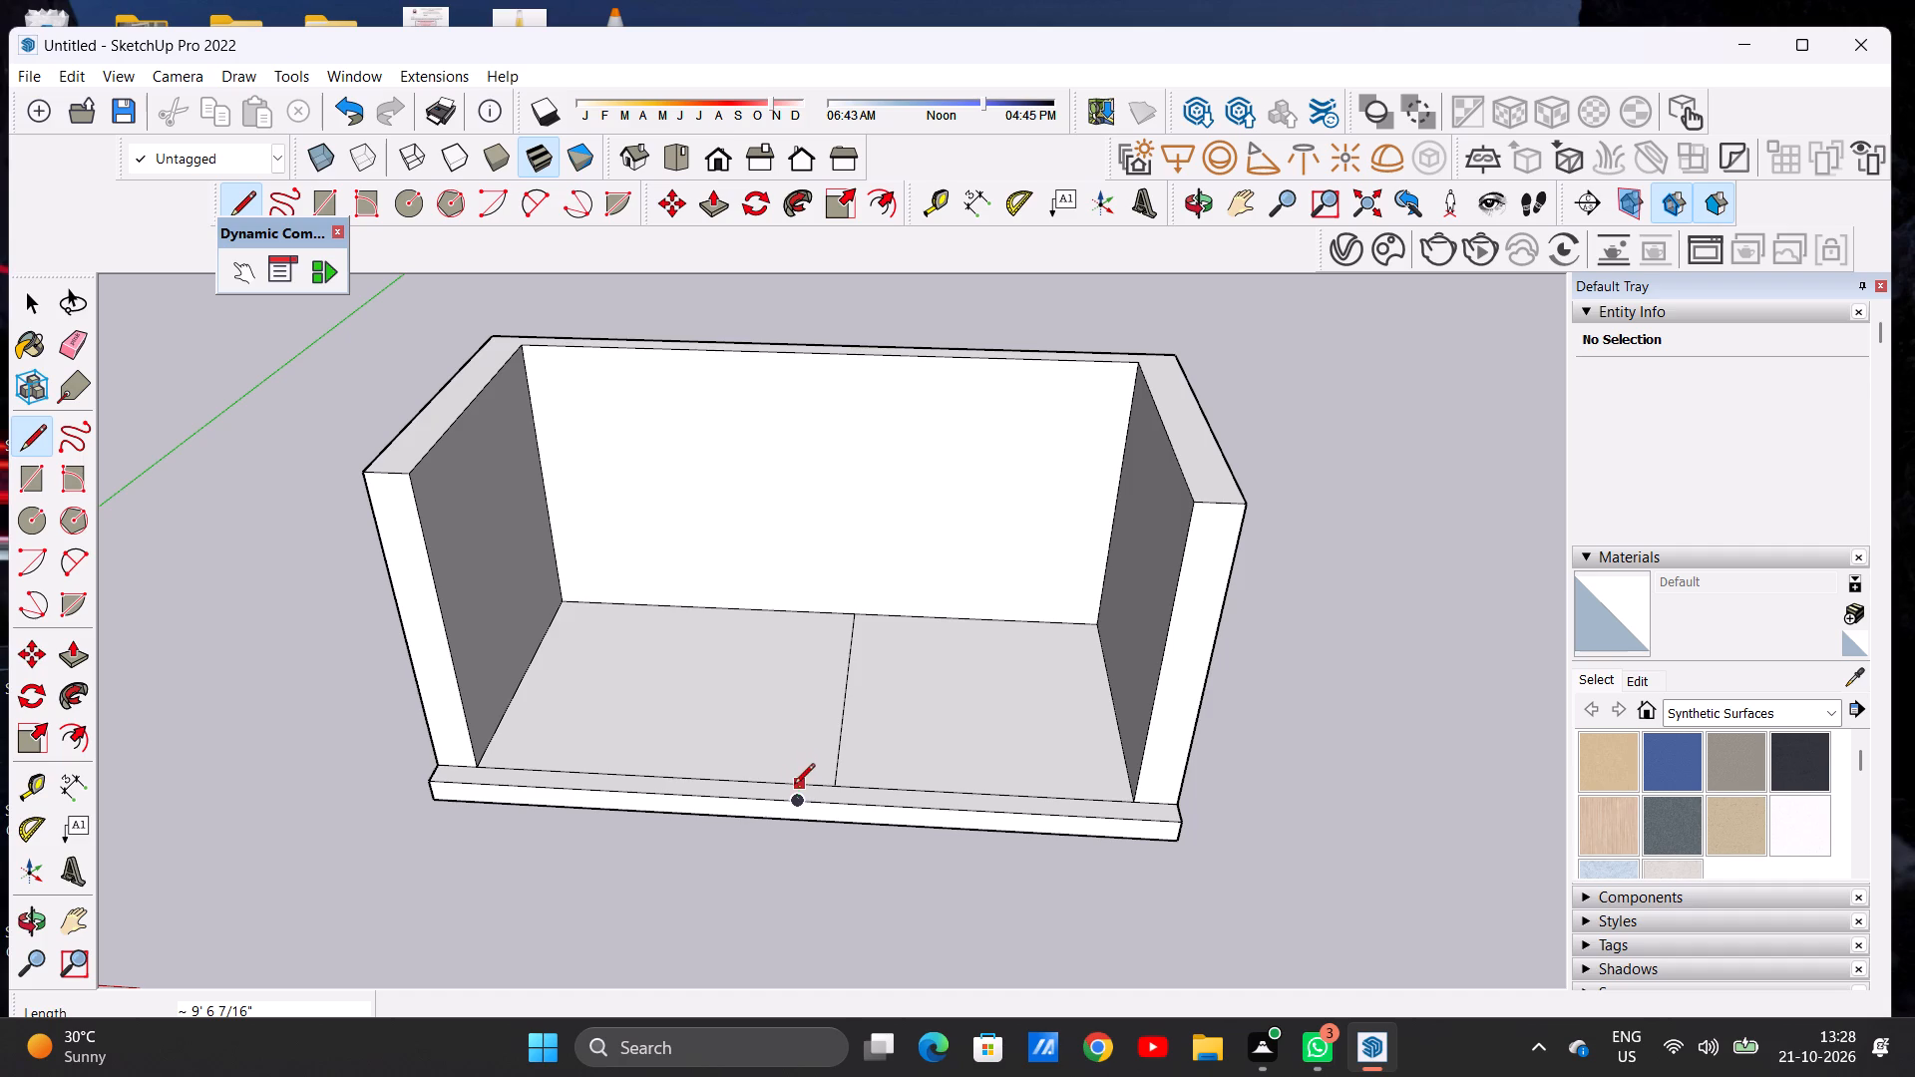
Draw a second line about 9' 6" long across the floor to the back wall, just left of the existing dividing line.
left_click(788, 784)
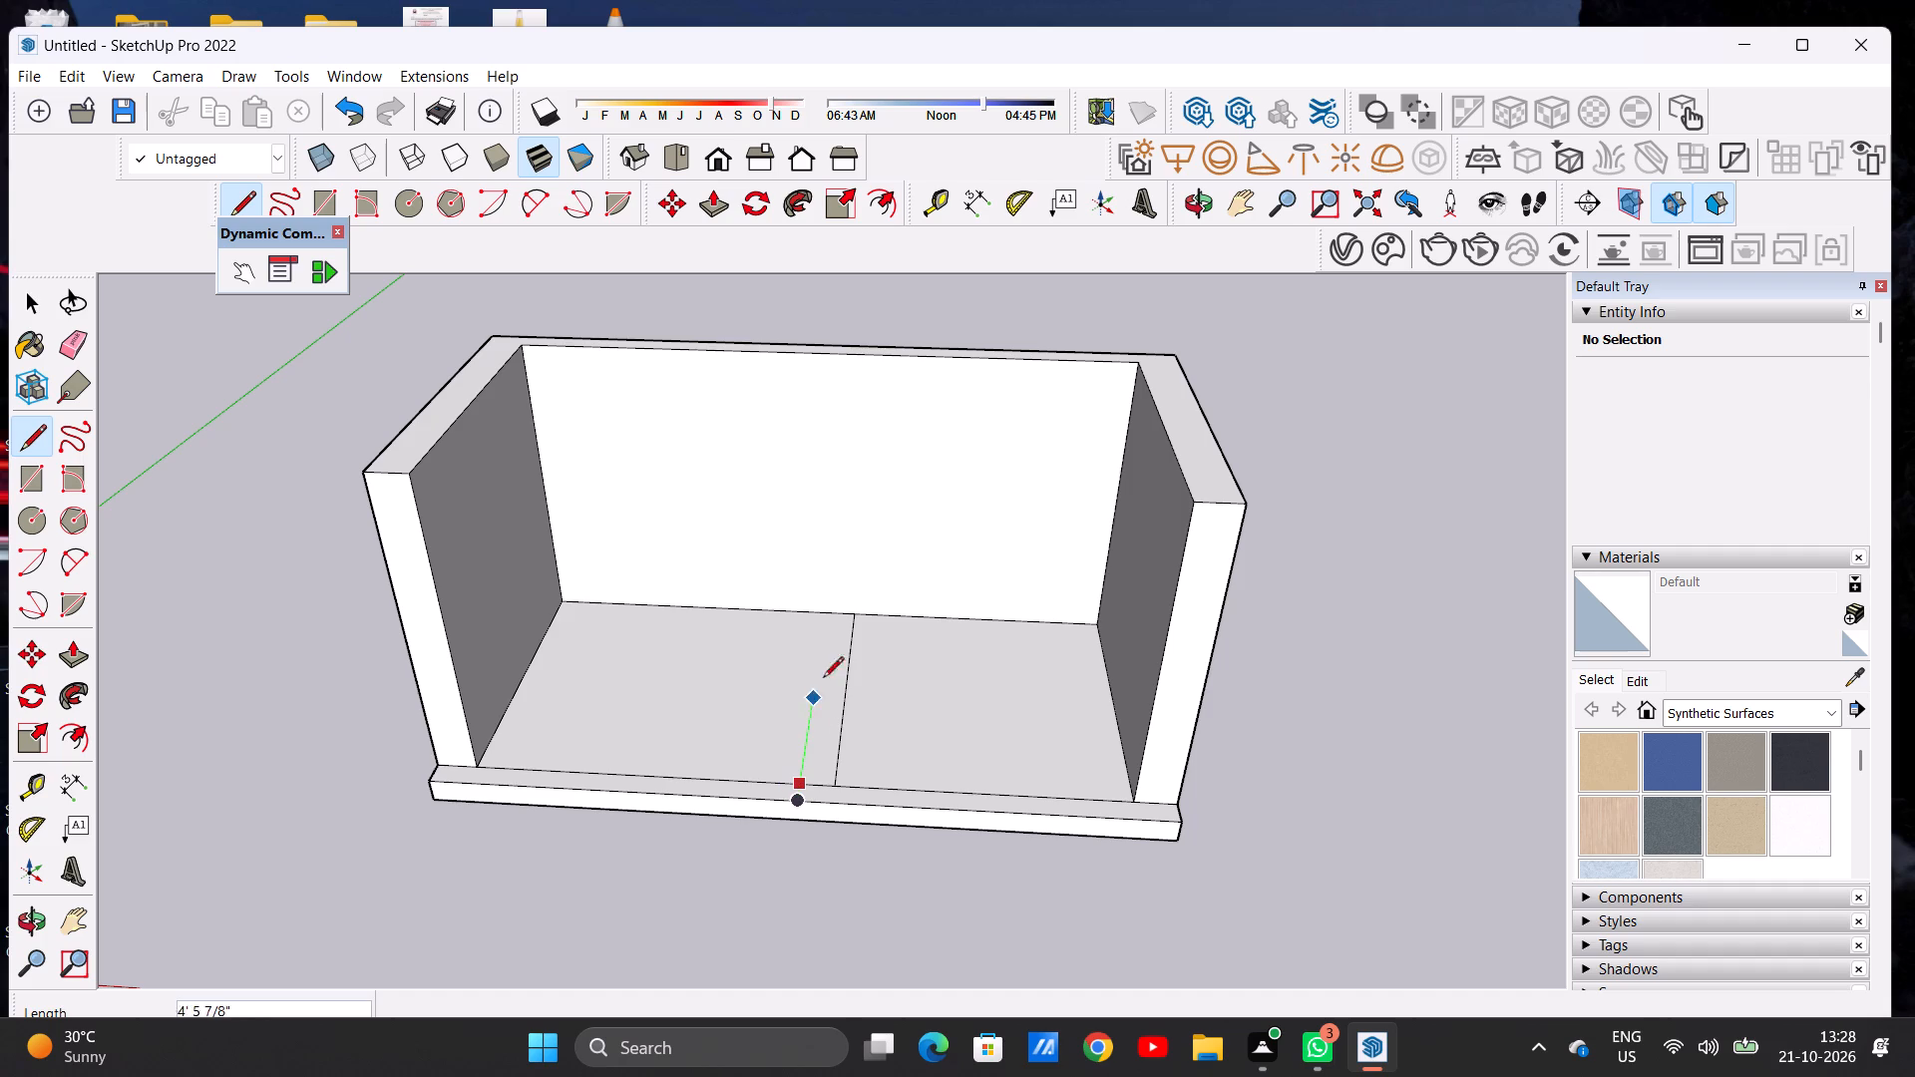
left_click(835, 612)
key("space")
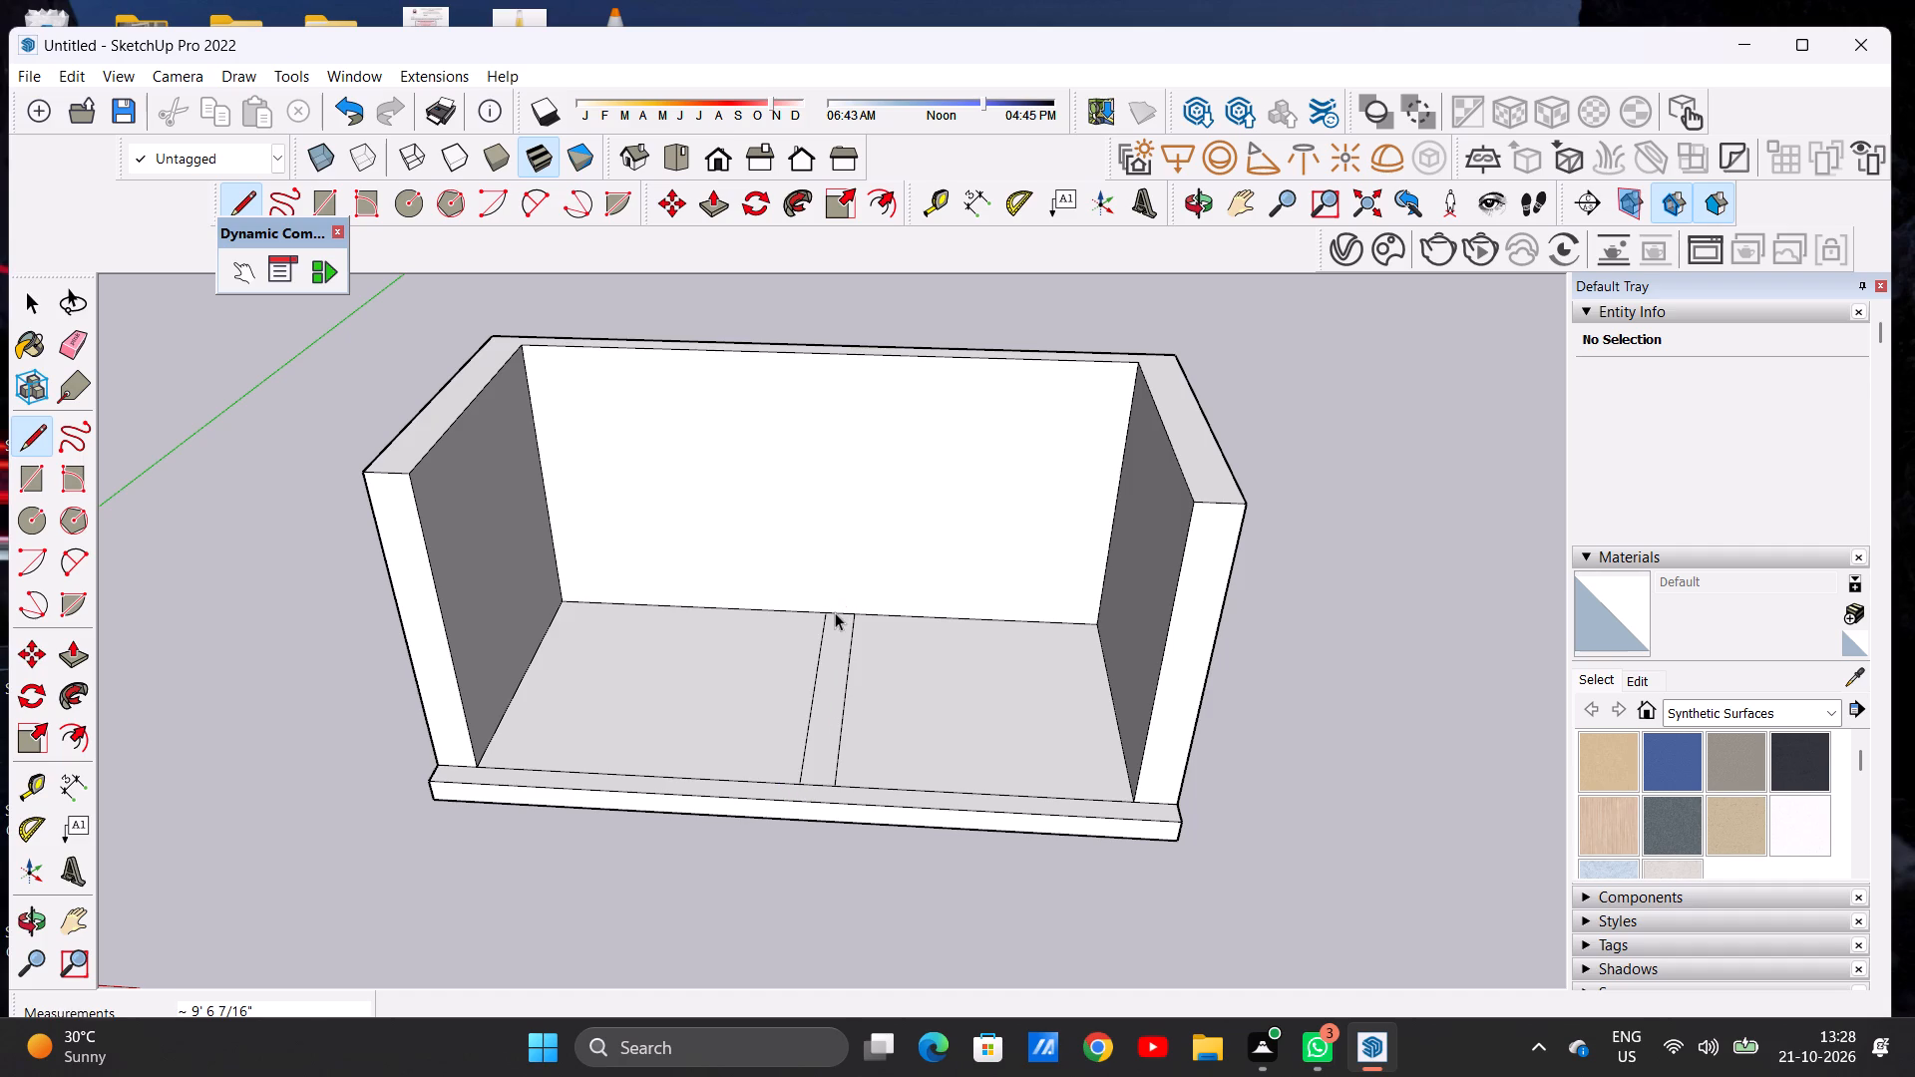
Extrude the narrow floor strip between the two lines up 10' to the side walls' top, forming a partition wall.
type("P")
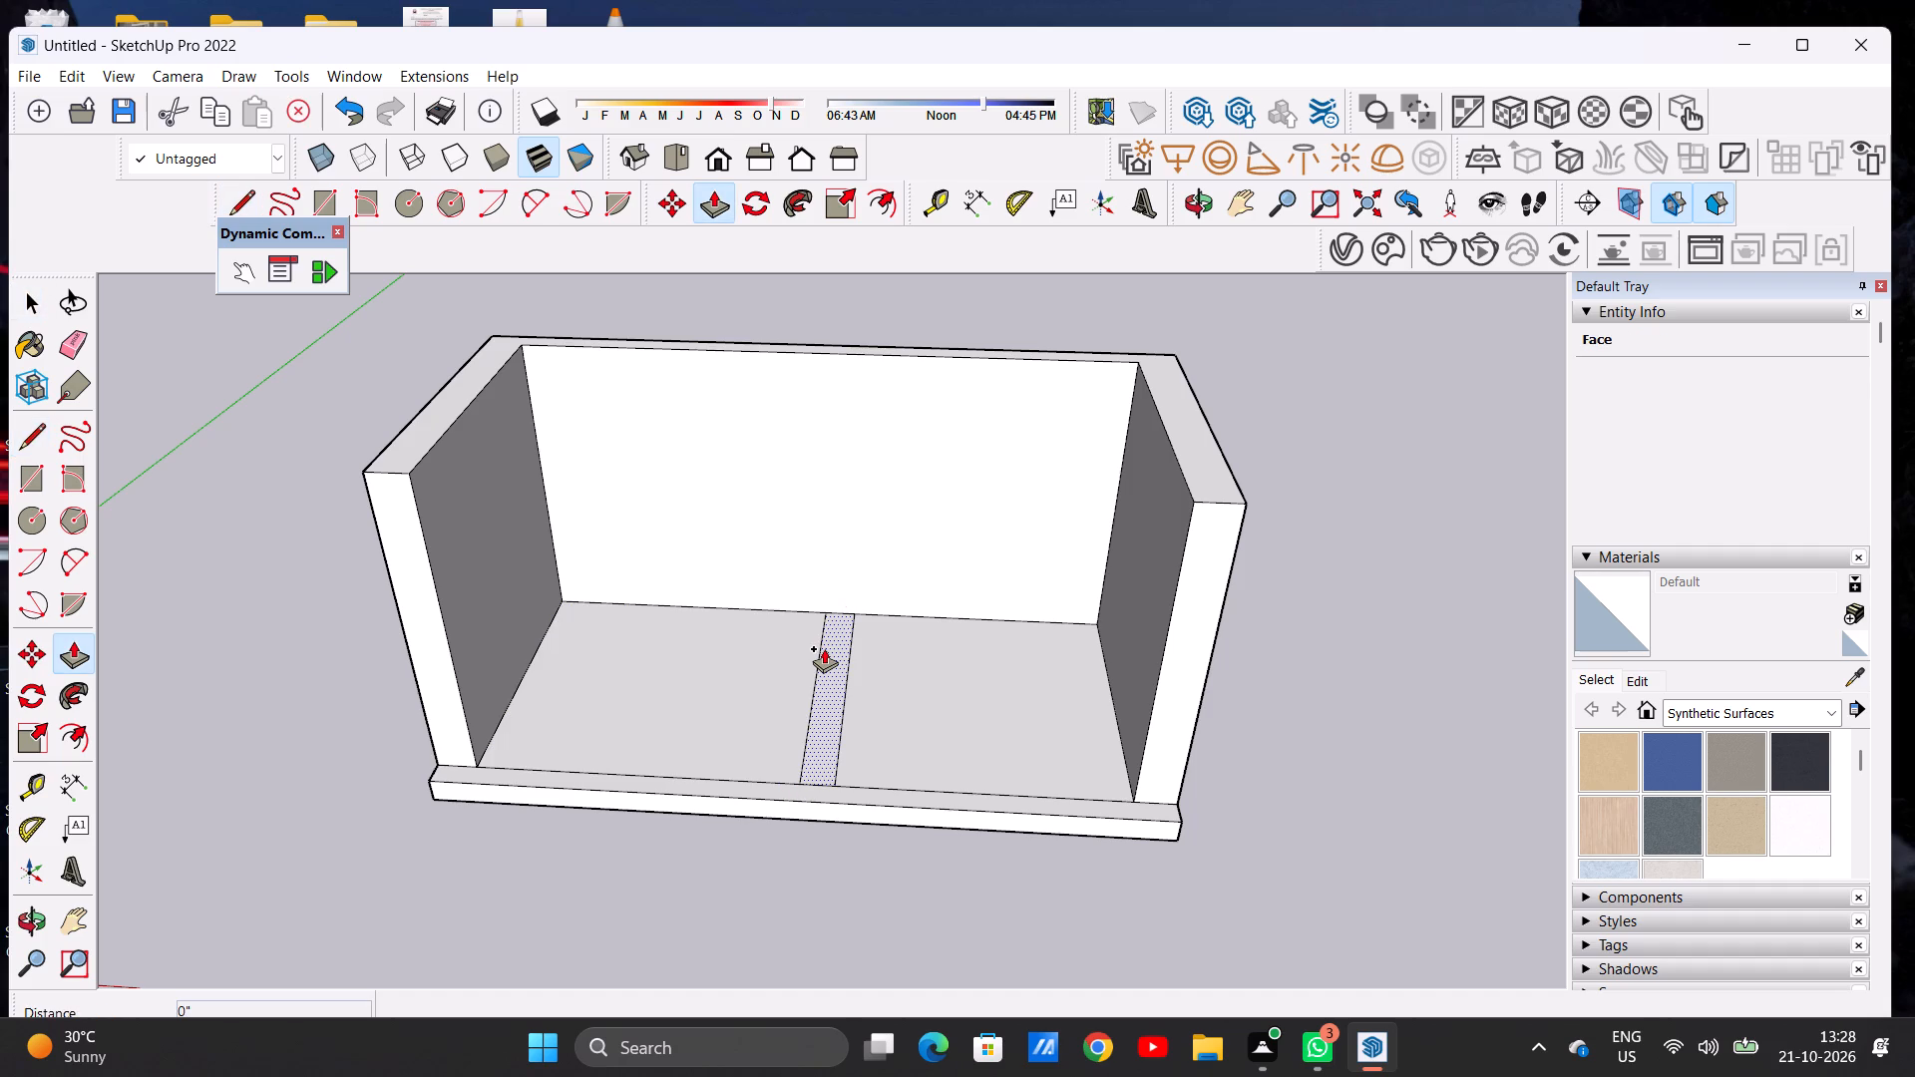
left_click(824, 648)
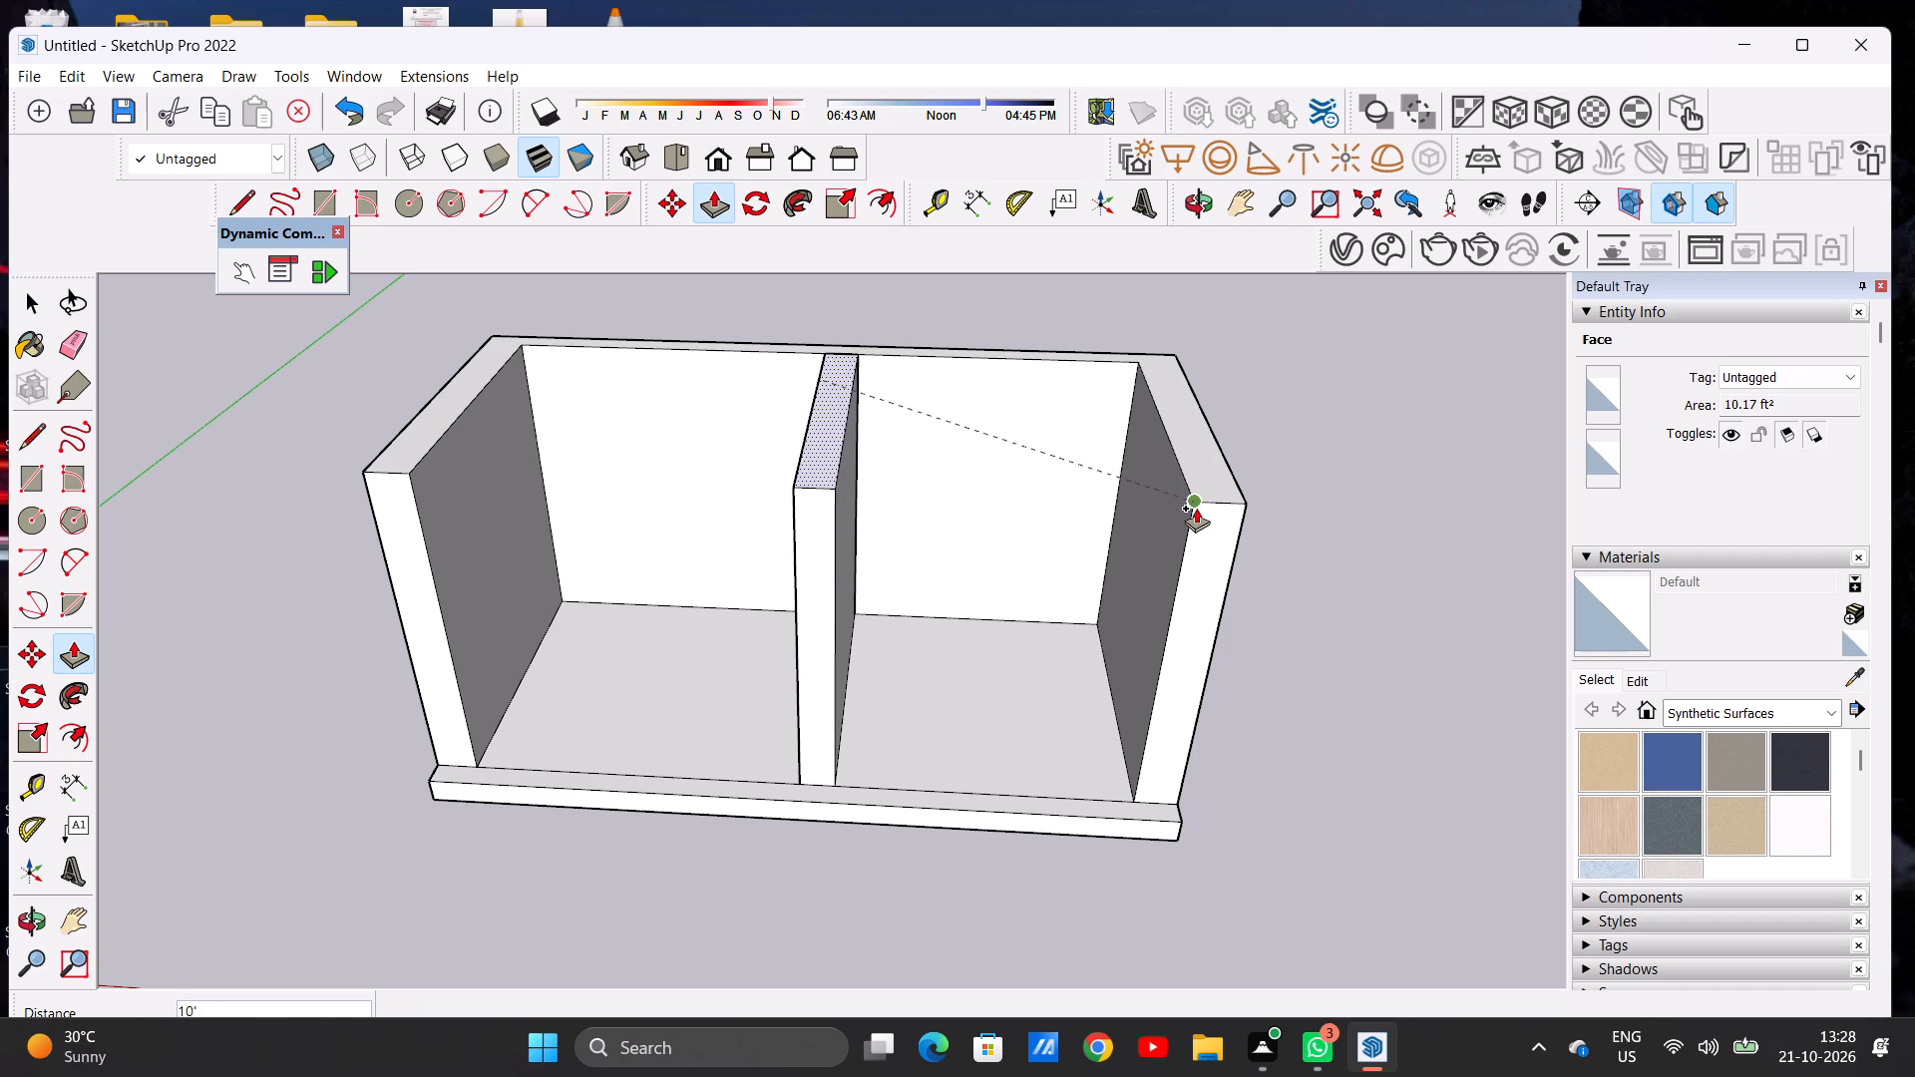
left_click(1196, 508)
key("space")
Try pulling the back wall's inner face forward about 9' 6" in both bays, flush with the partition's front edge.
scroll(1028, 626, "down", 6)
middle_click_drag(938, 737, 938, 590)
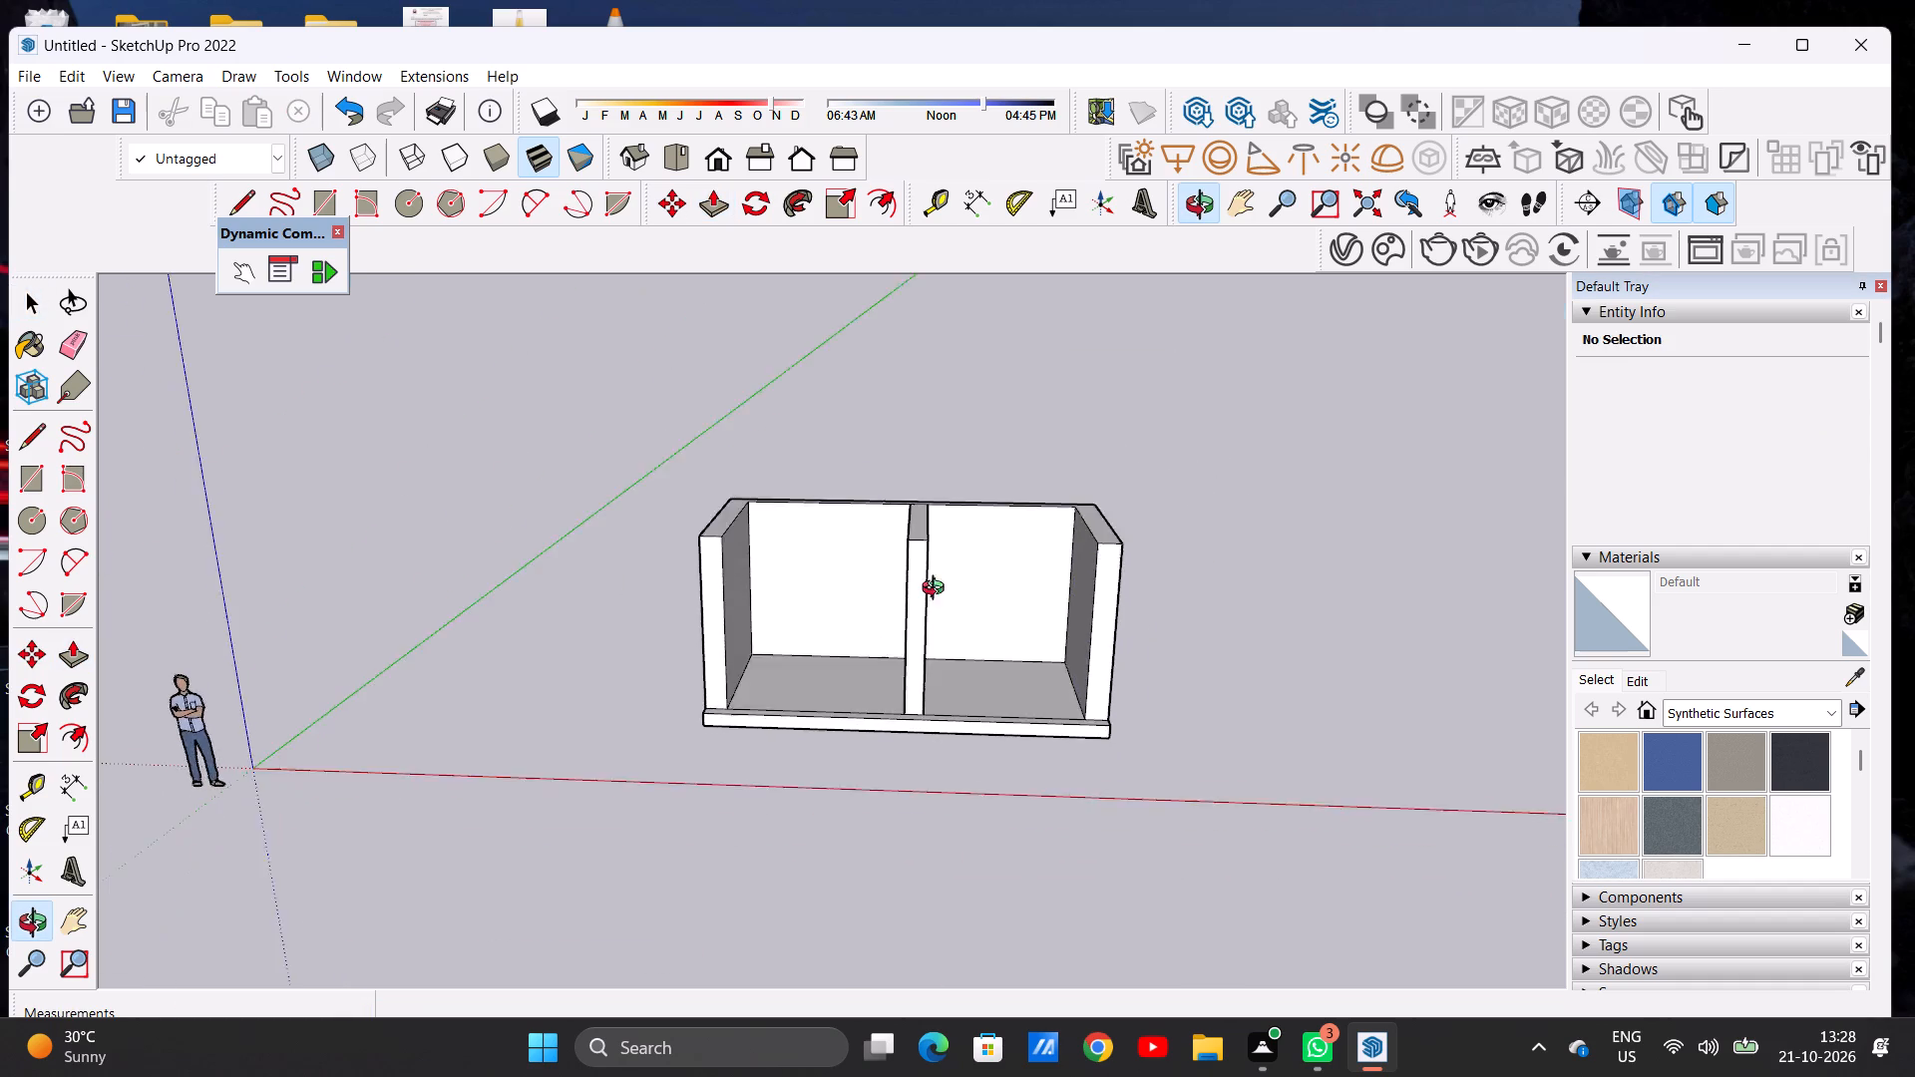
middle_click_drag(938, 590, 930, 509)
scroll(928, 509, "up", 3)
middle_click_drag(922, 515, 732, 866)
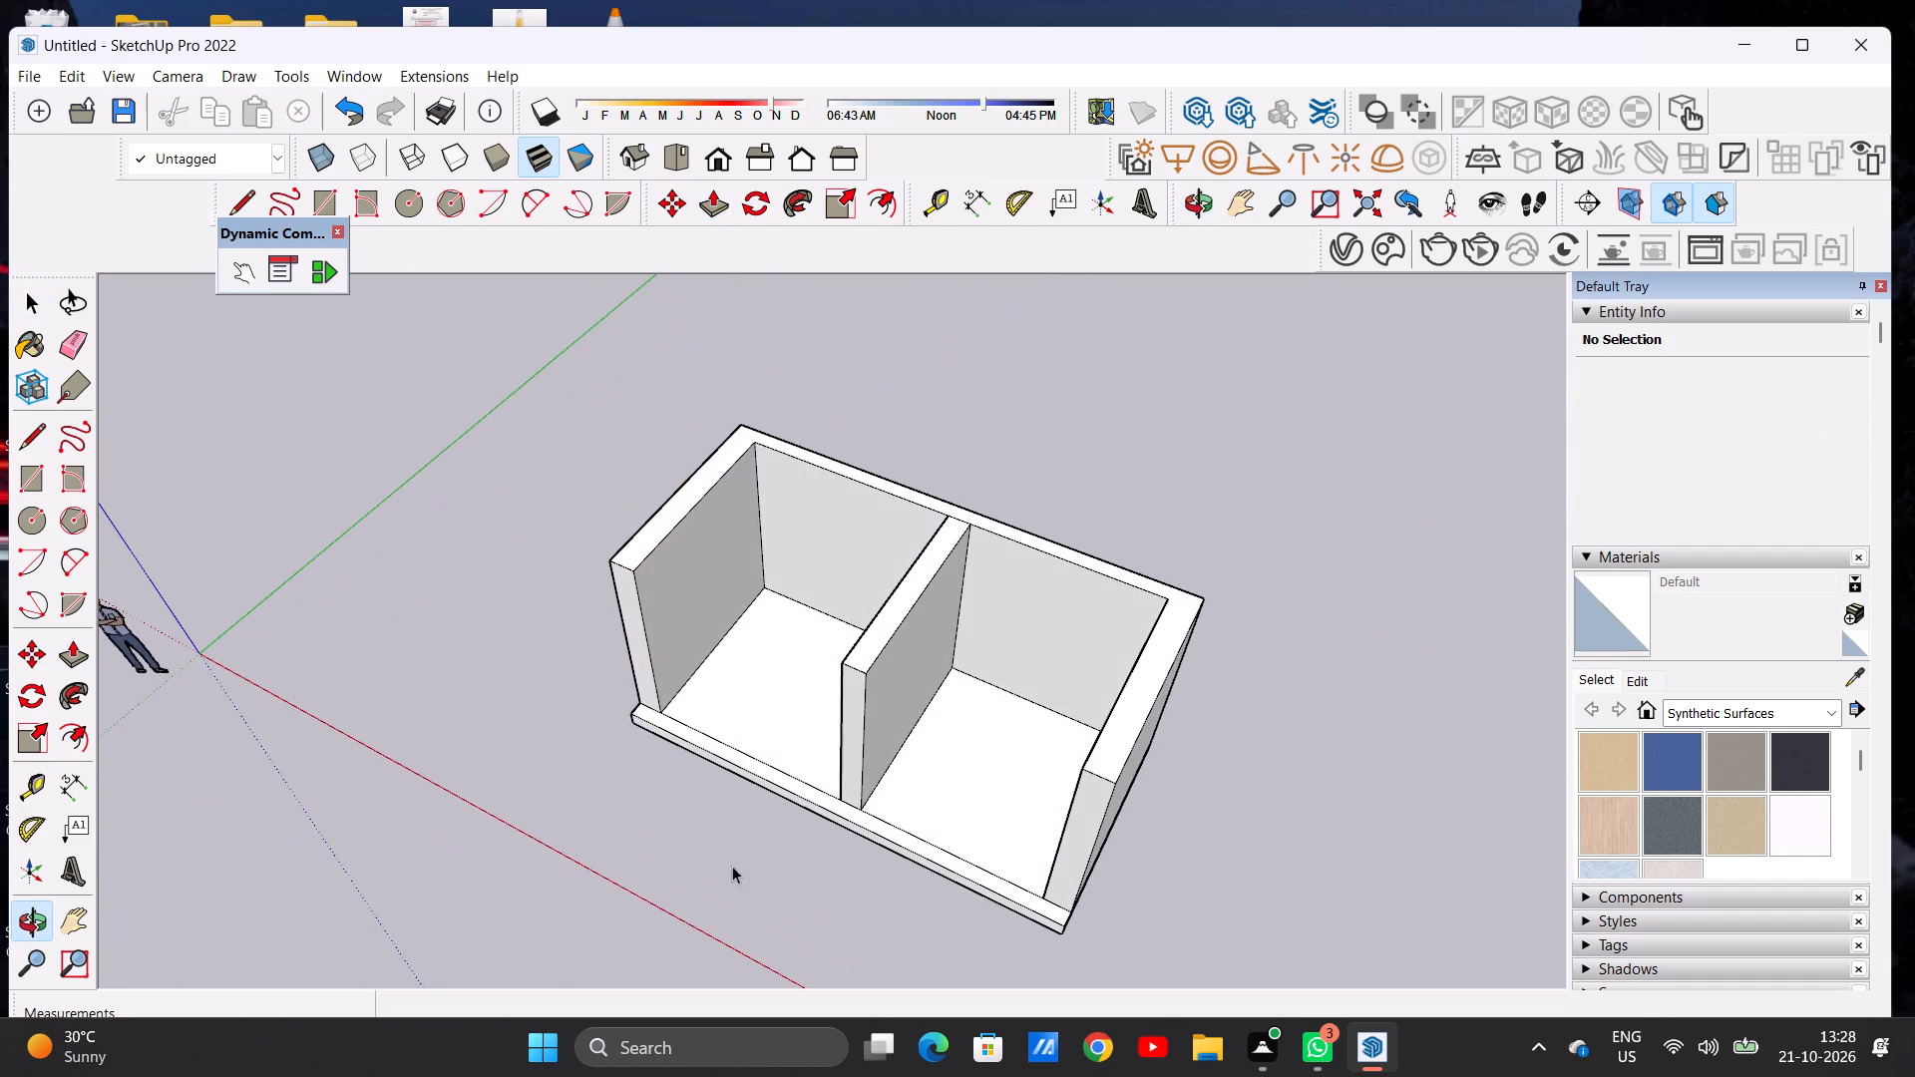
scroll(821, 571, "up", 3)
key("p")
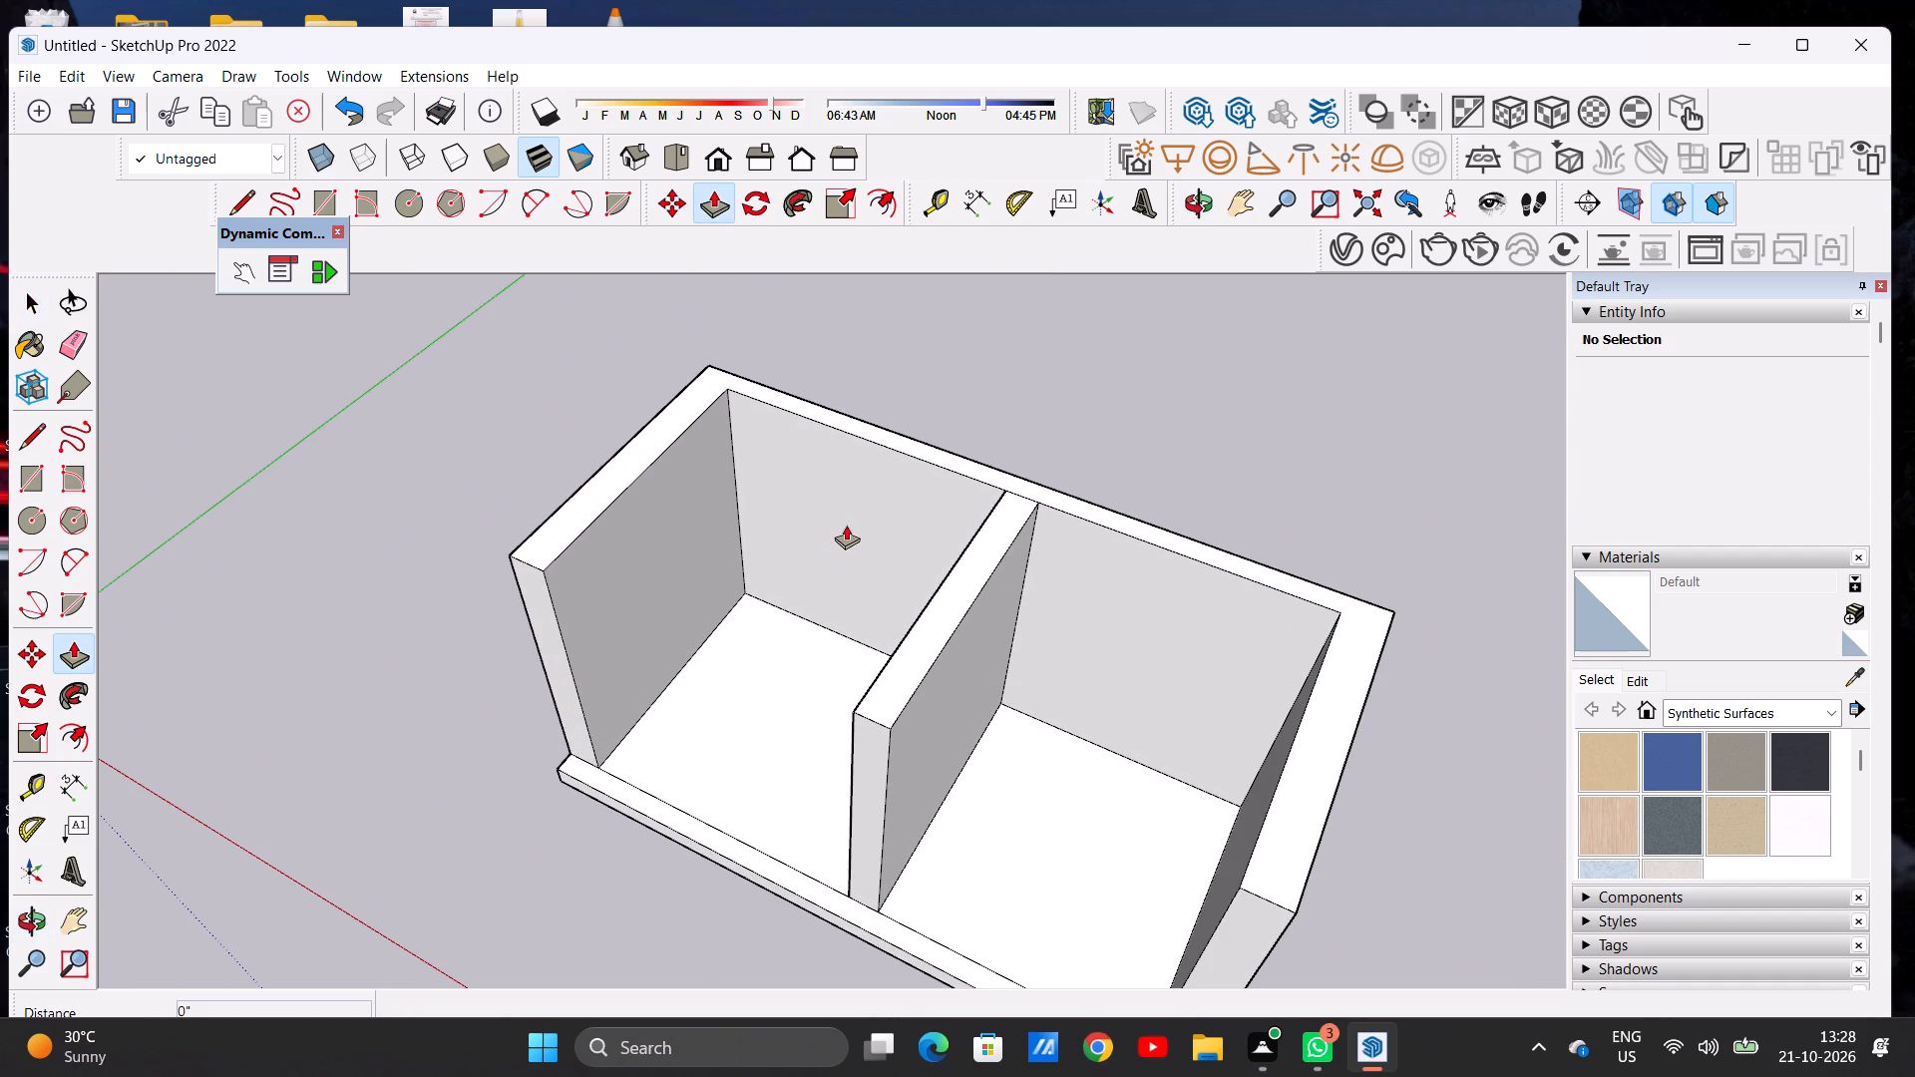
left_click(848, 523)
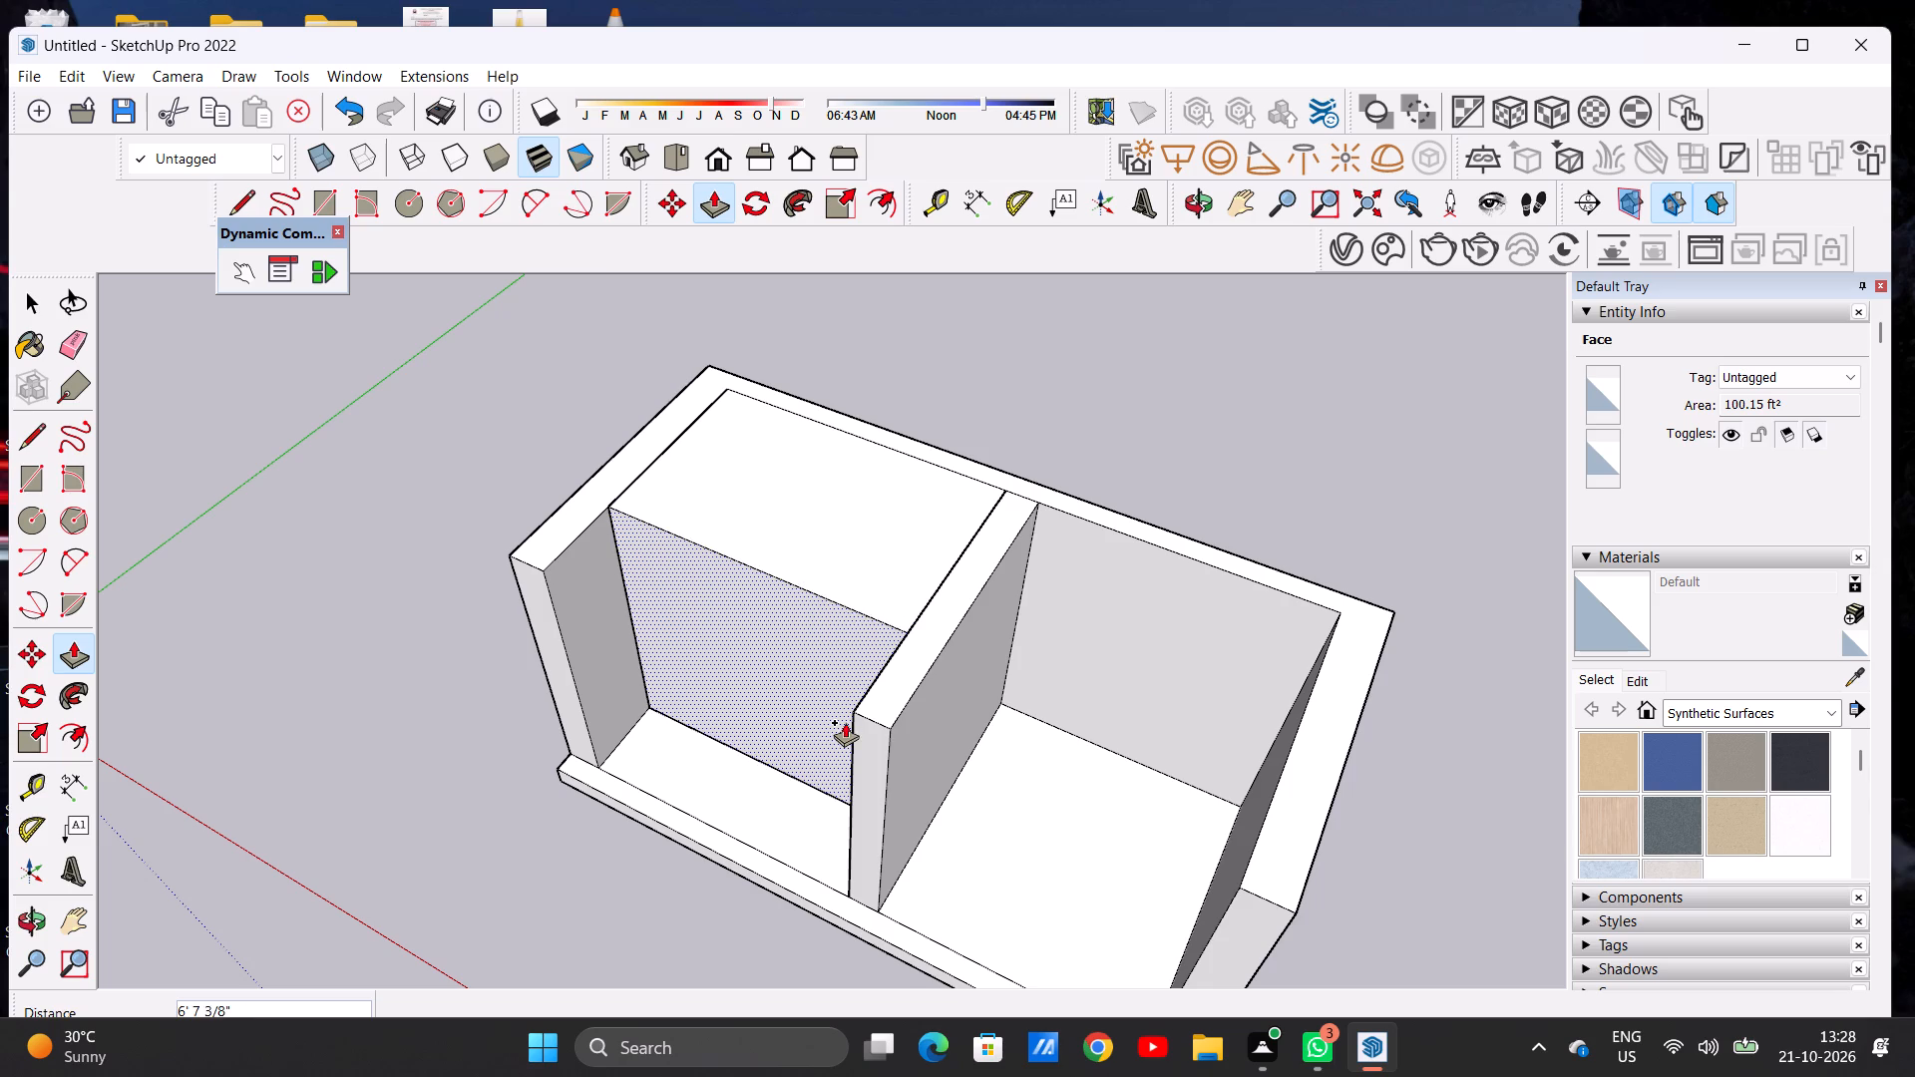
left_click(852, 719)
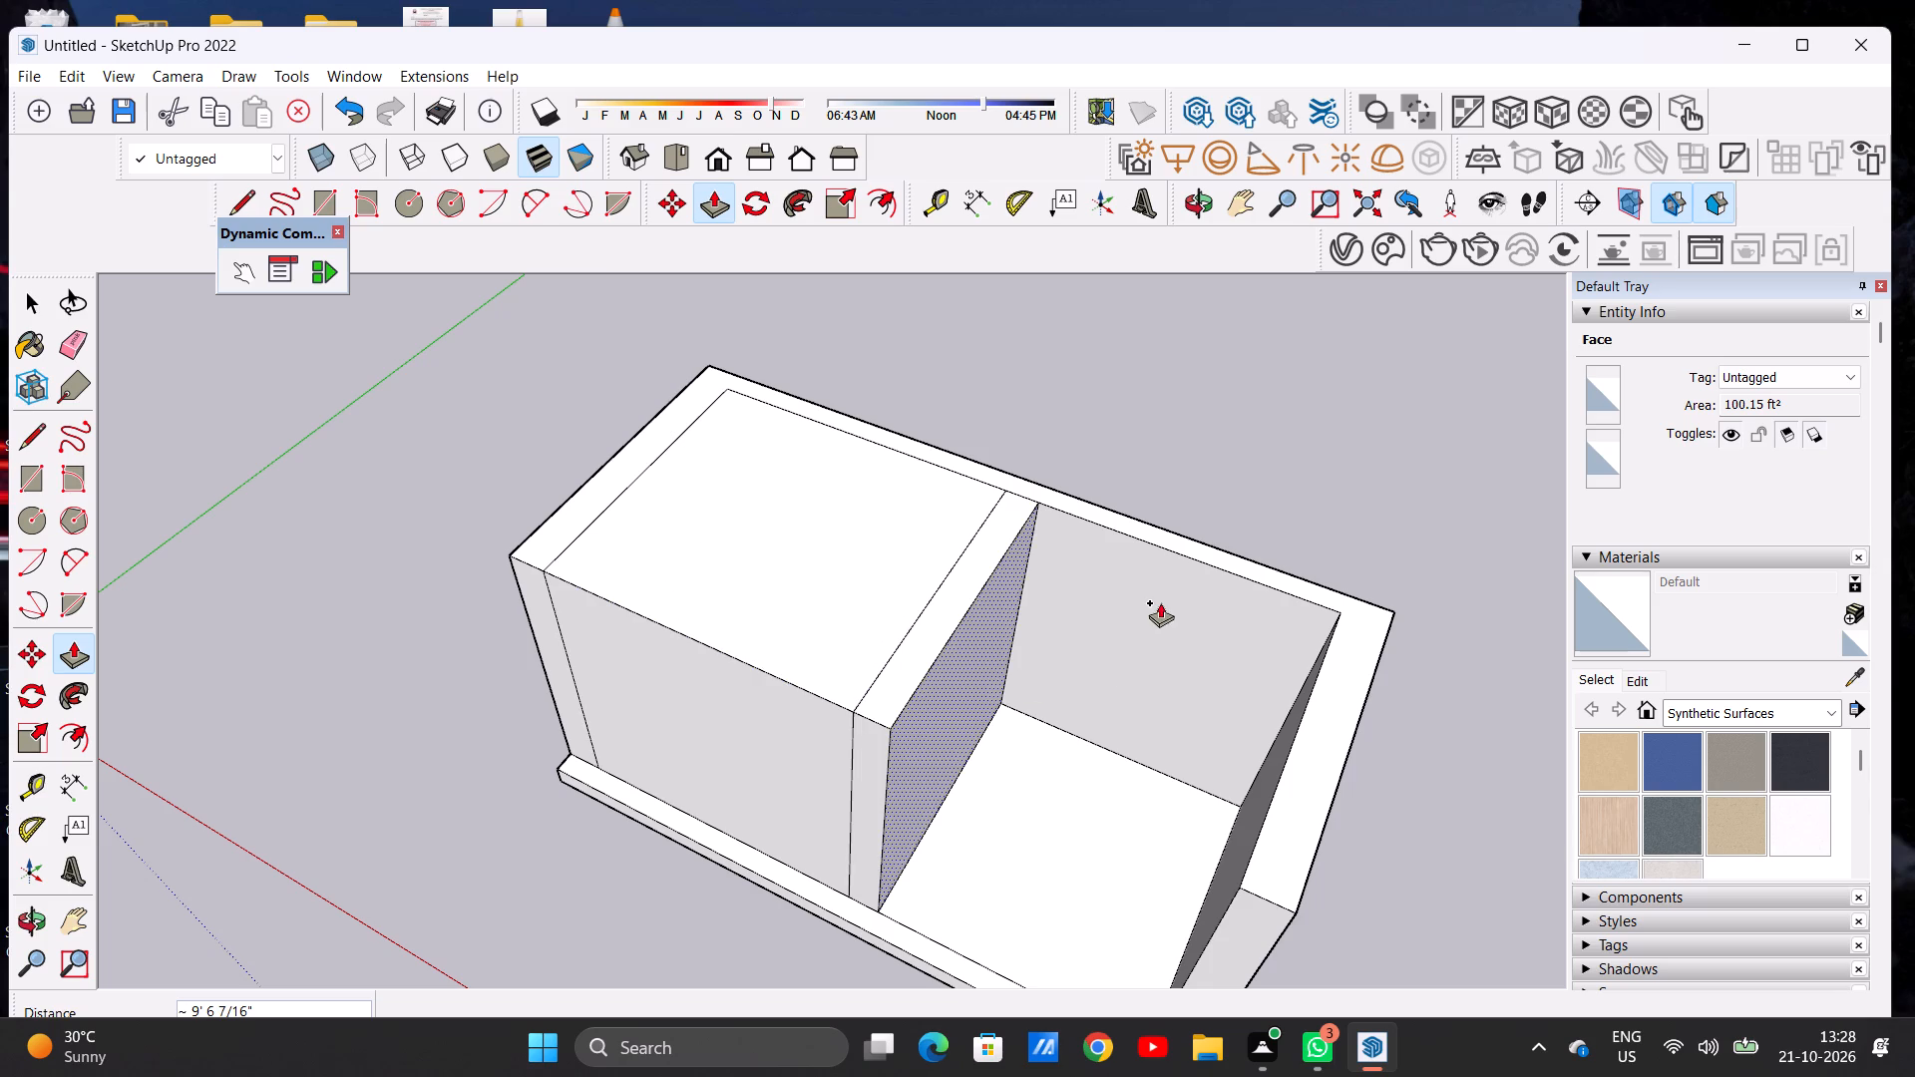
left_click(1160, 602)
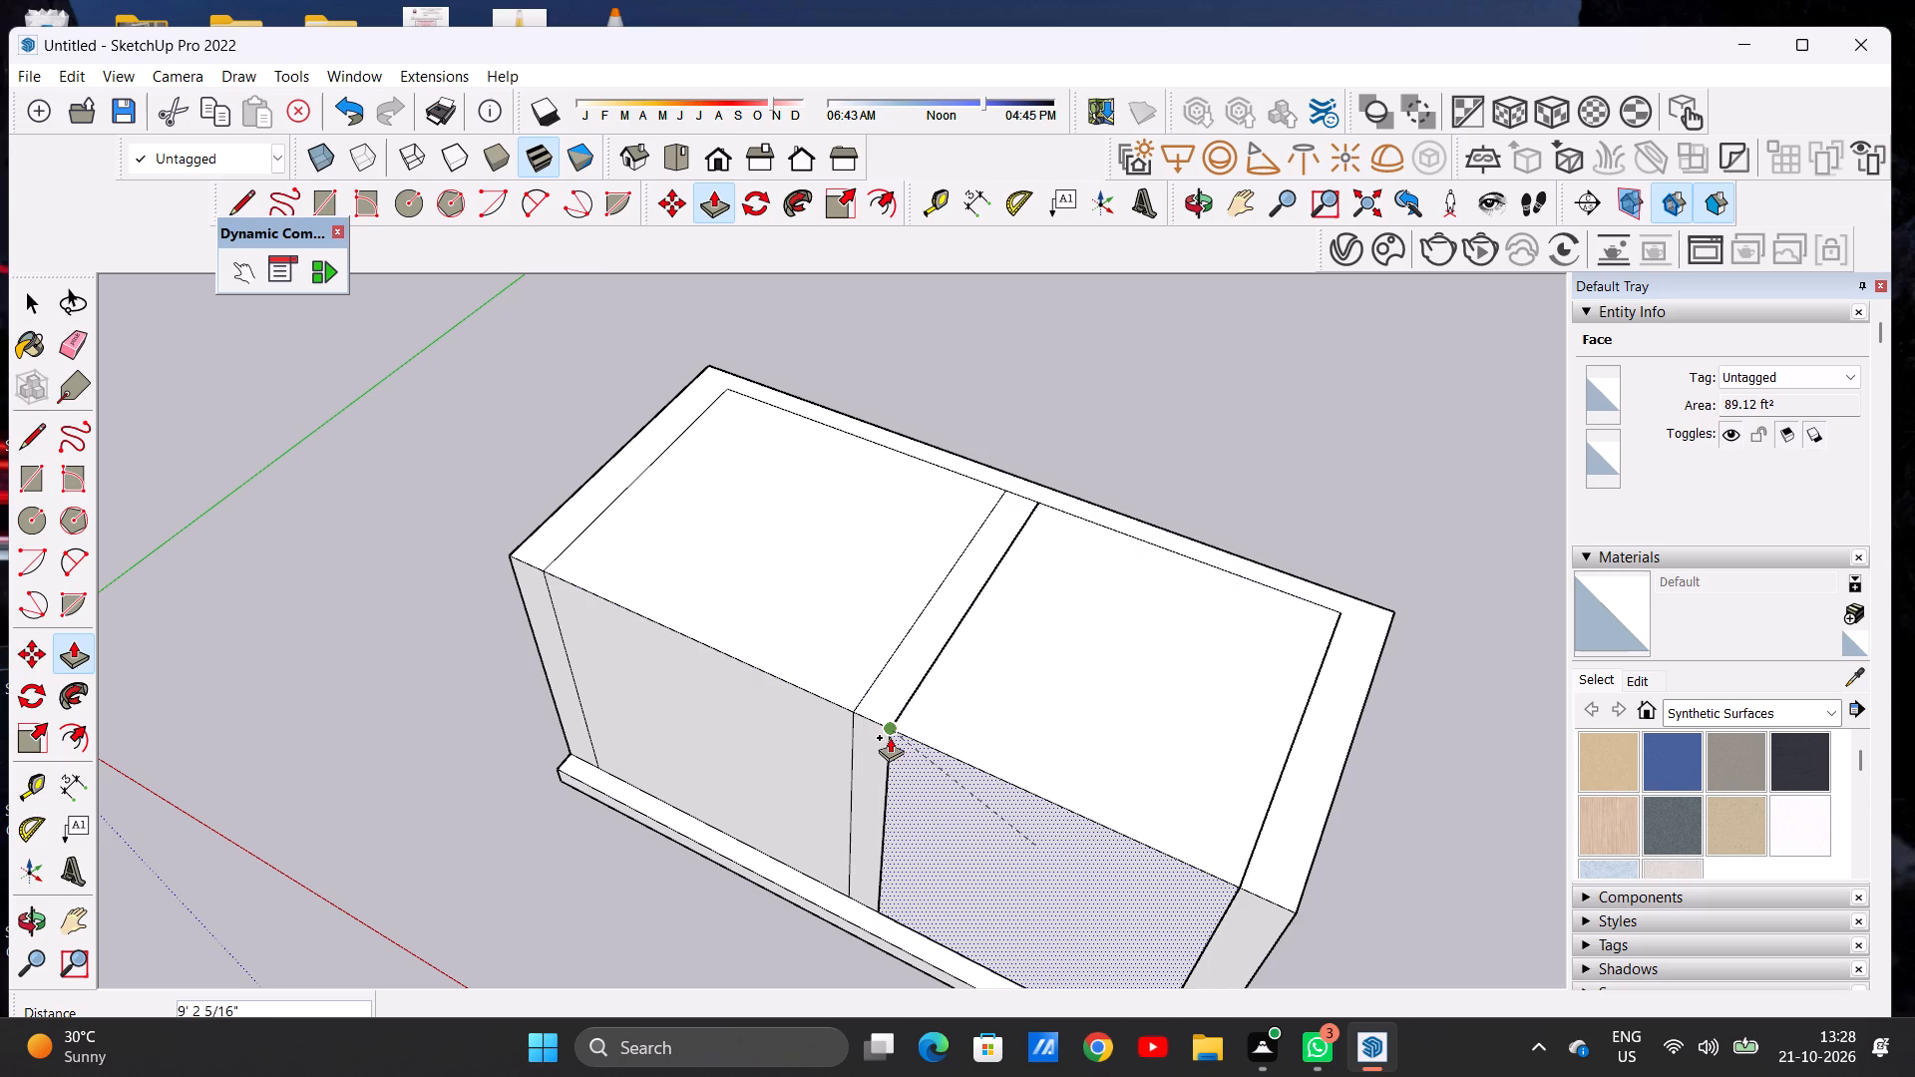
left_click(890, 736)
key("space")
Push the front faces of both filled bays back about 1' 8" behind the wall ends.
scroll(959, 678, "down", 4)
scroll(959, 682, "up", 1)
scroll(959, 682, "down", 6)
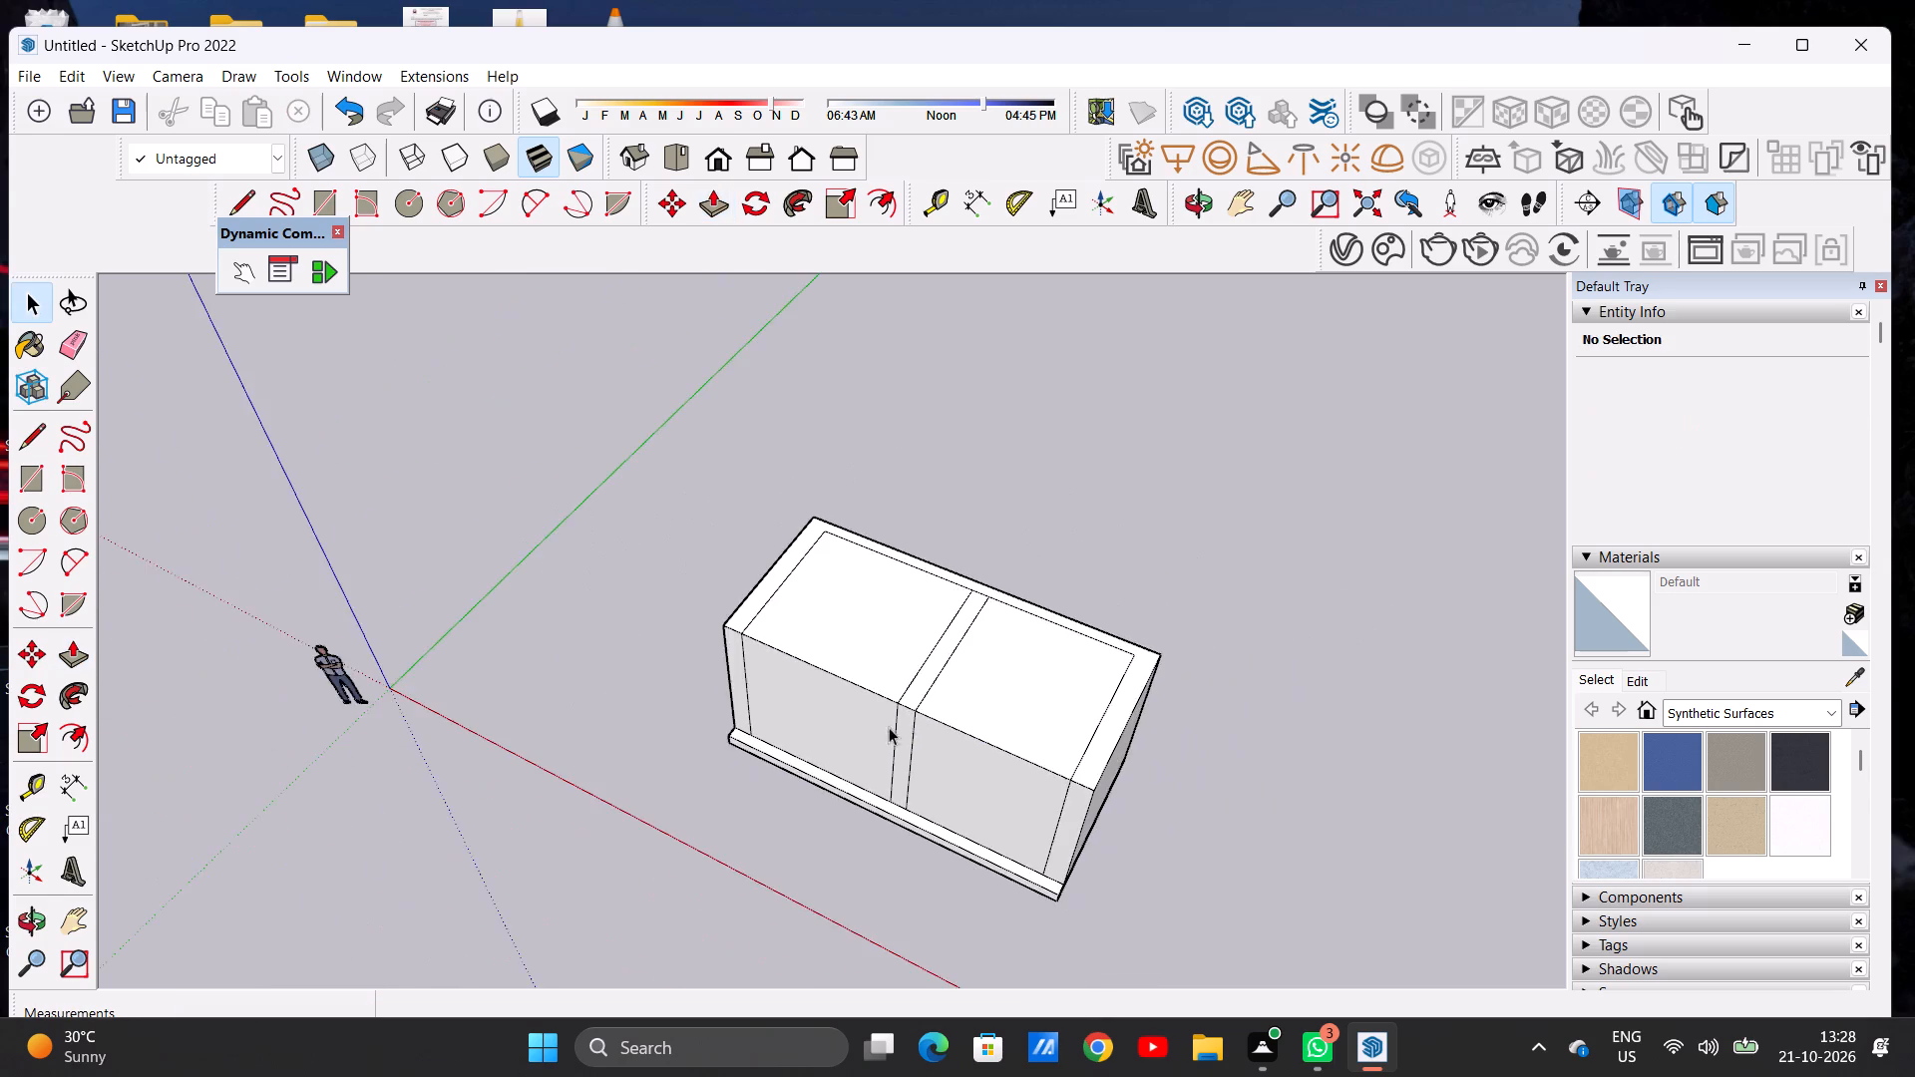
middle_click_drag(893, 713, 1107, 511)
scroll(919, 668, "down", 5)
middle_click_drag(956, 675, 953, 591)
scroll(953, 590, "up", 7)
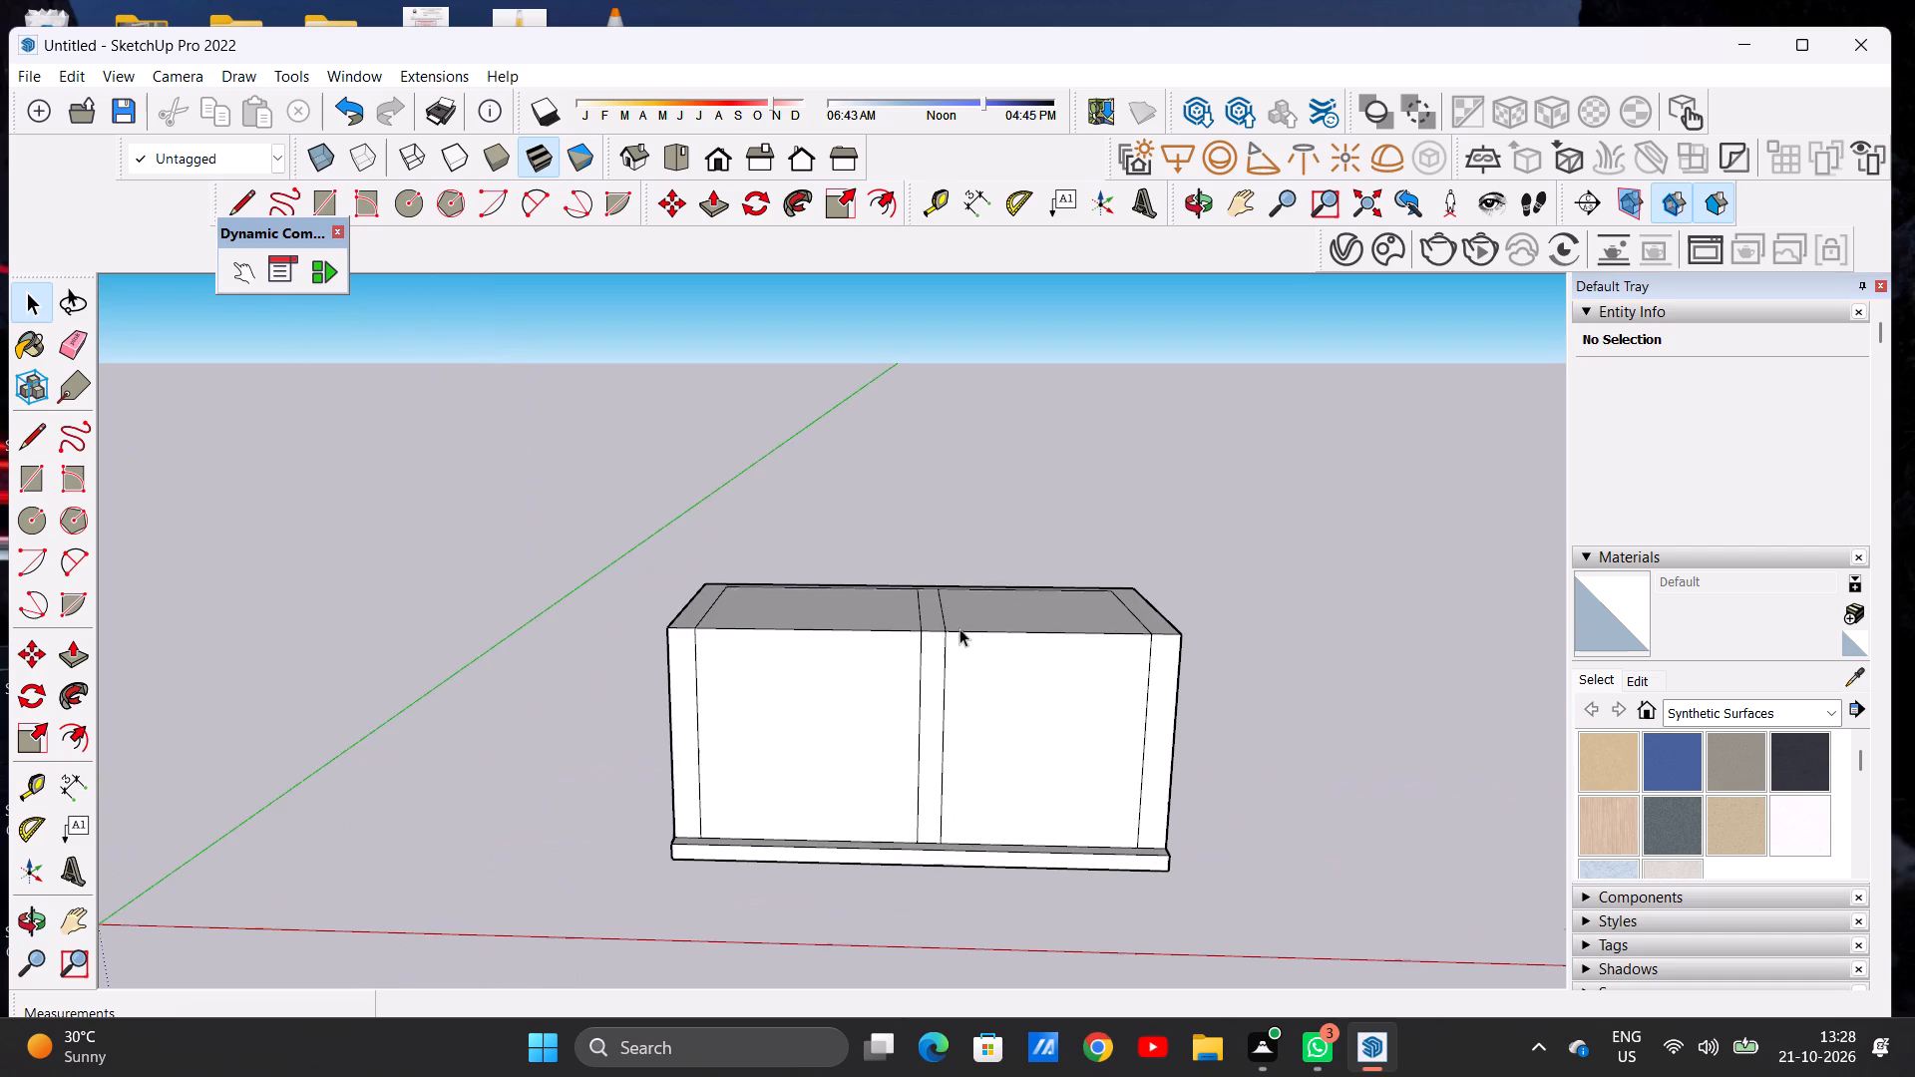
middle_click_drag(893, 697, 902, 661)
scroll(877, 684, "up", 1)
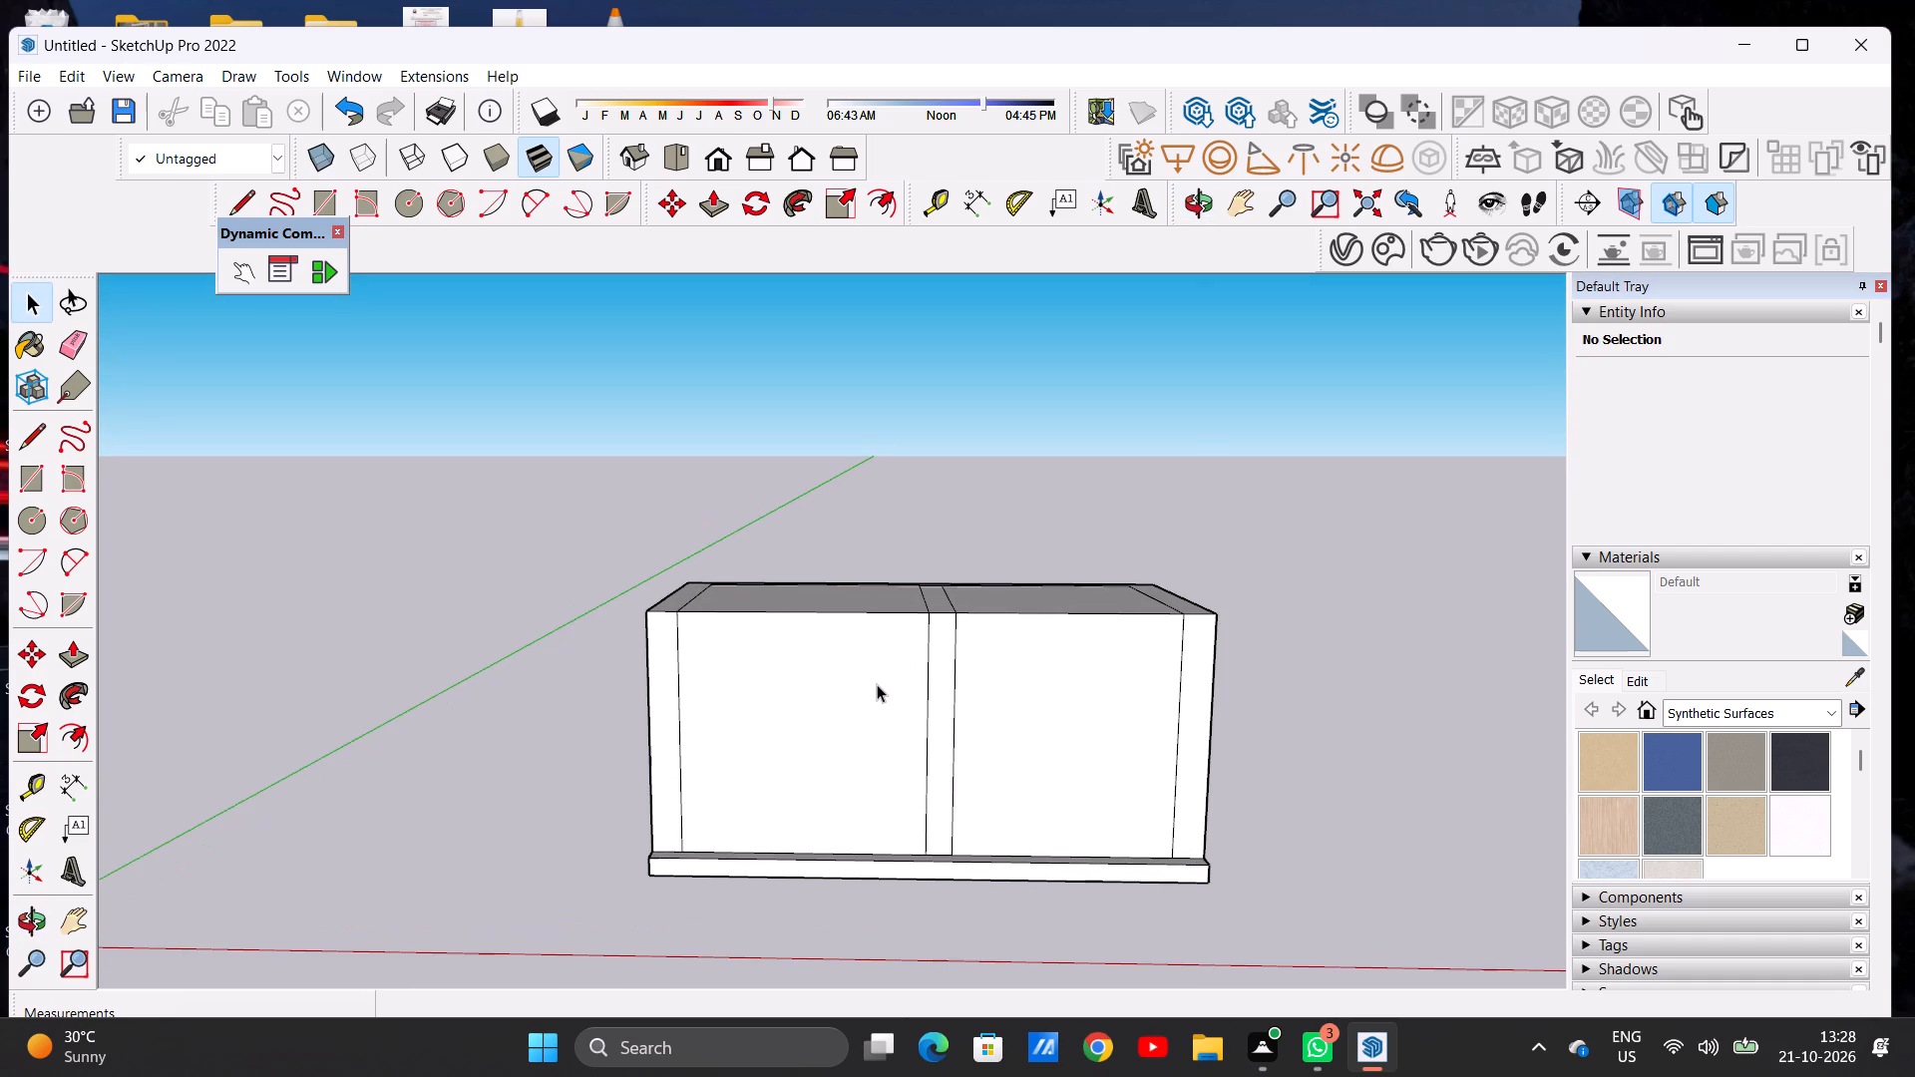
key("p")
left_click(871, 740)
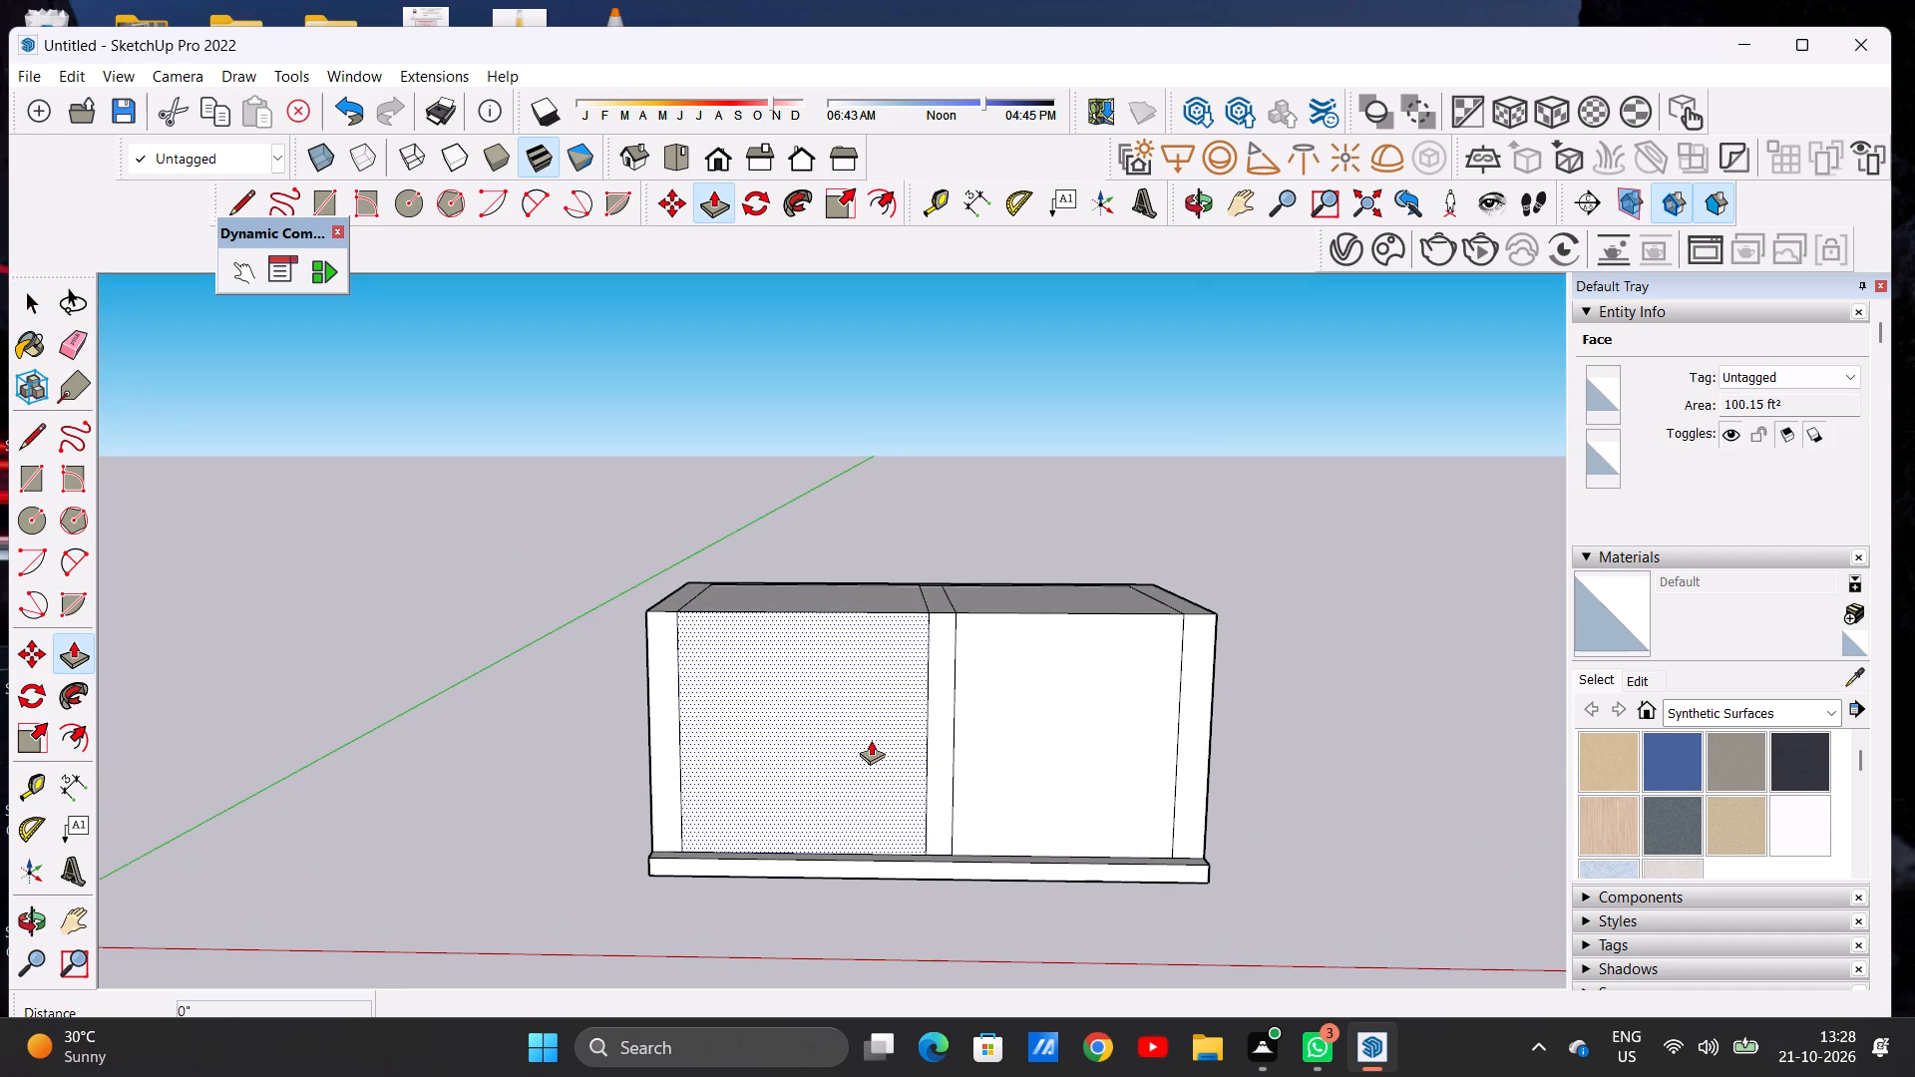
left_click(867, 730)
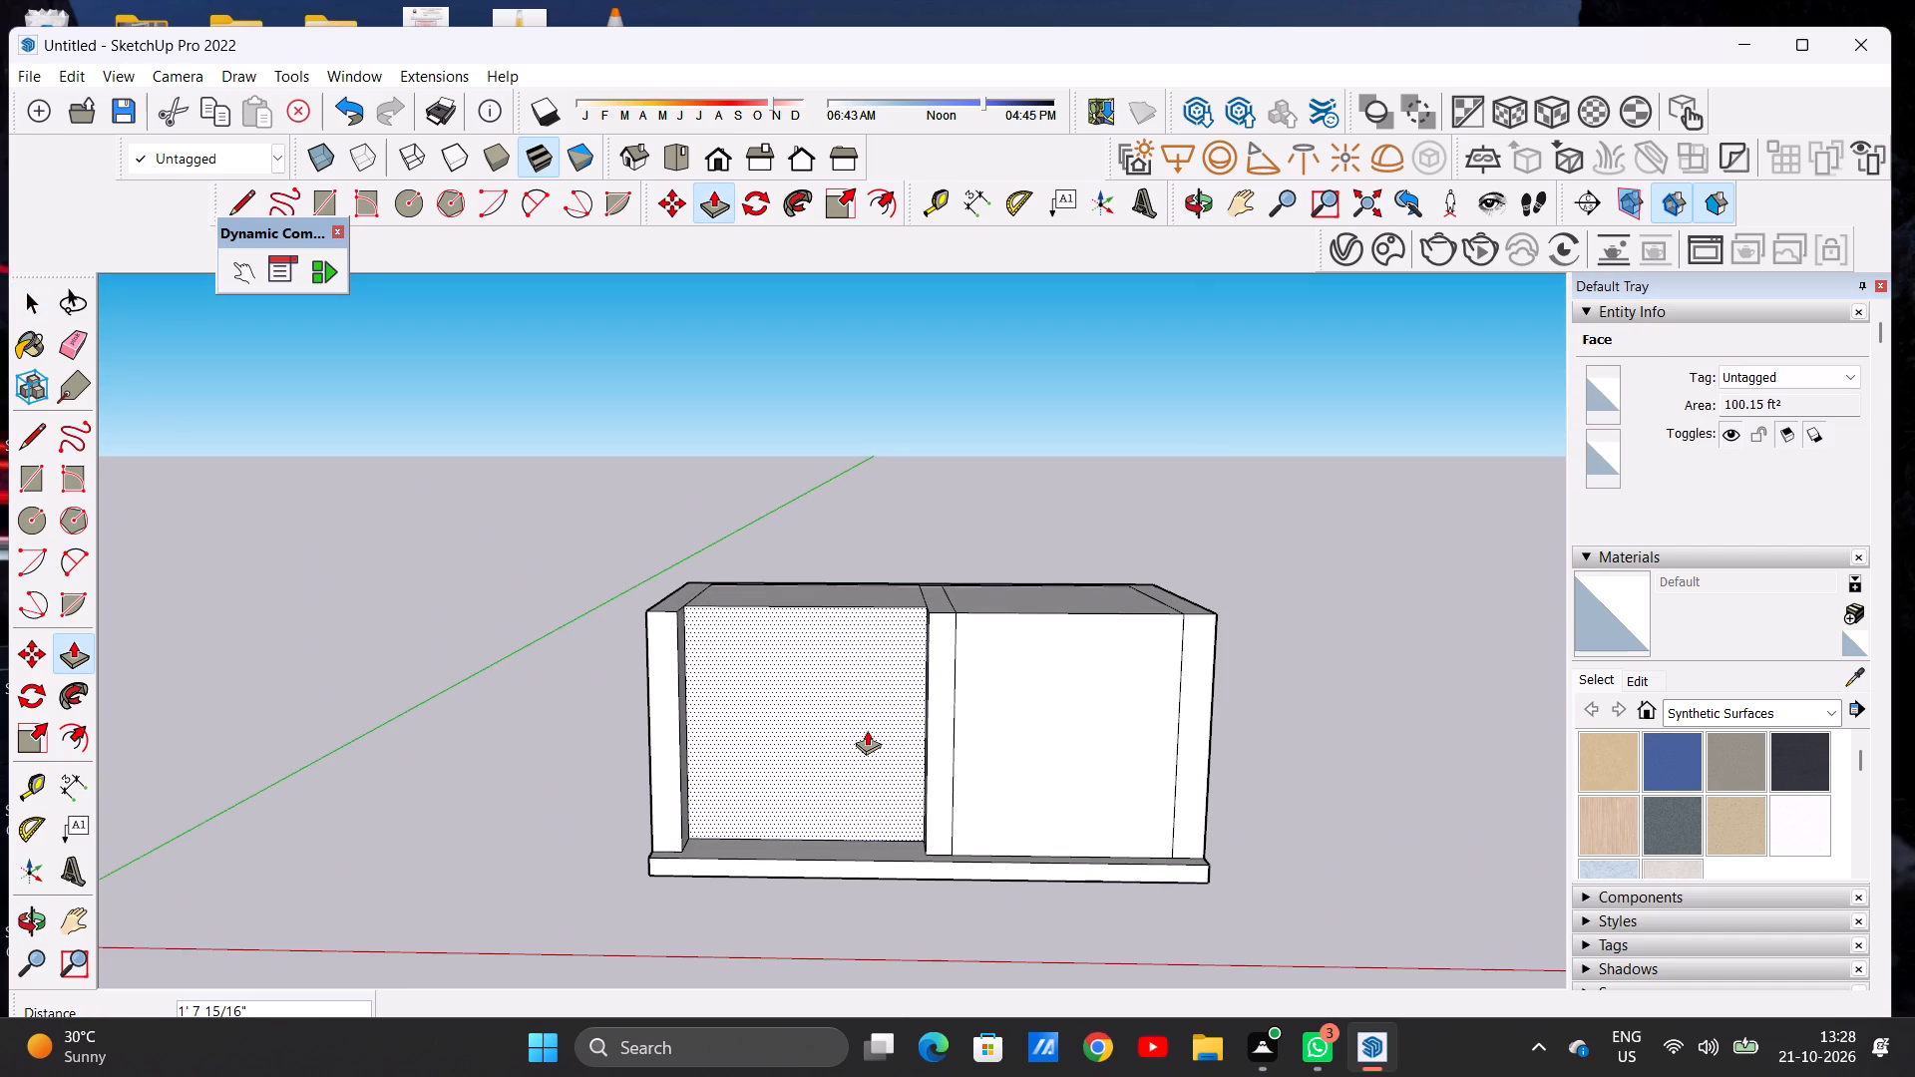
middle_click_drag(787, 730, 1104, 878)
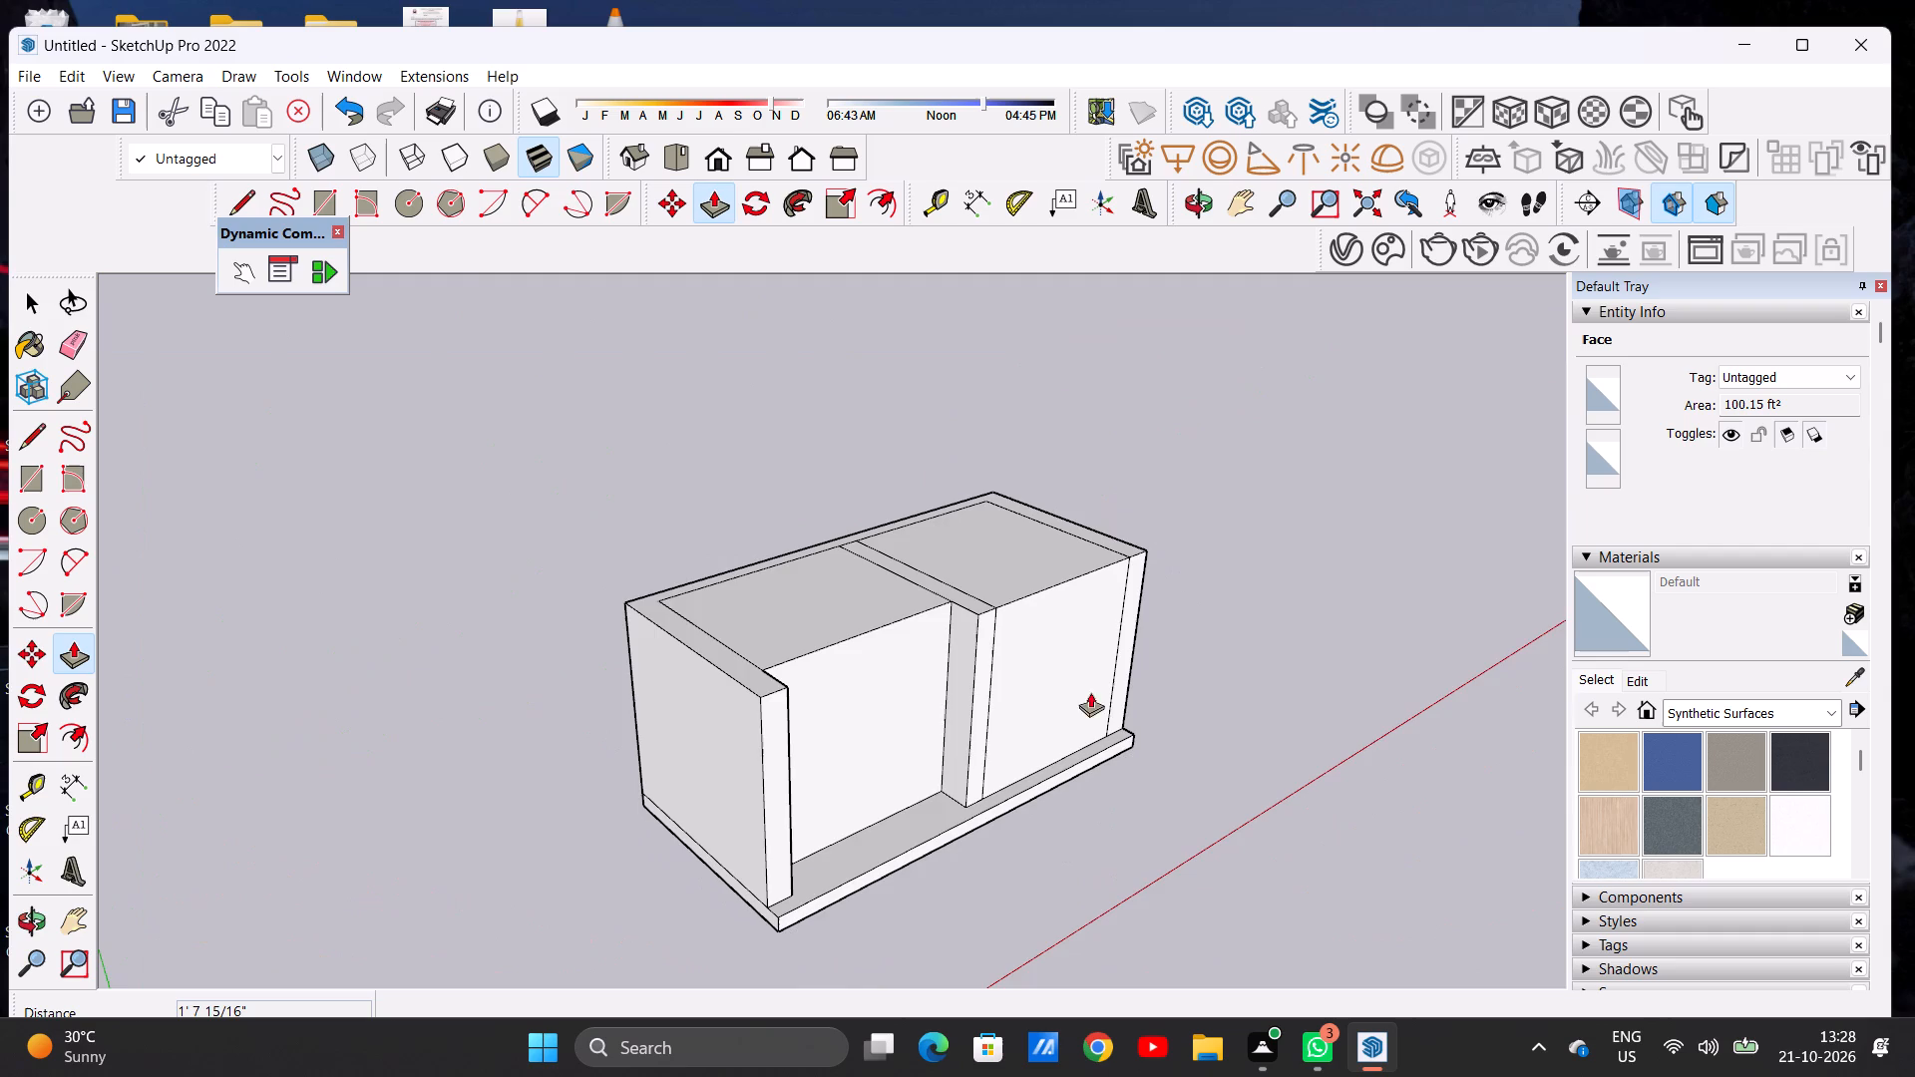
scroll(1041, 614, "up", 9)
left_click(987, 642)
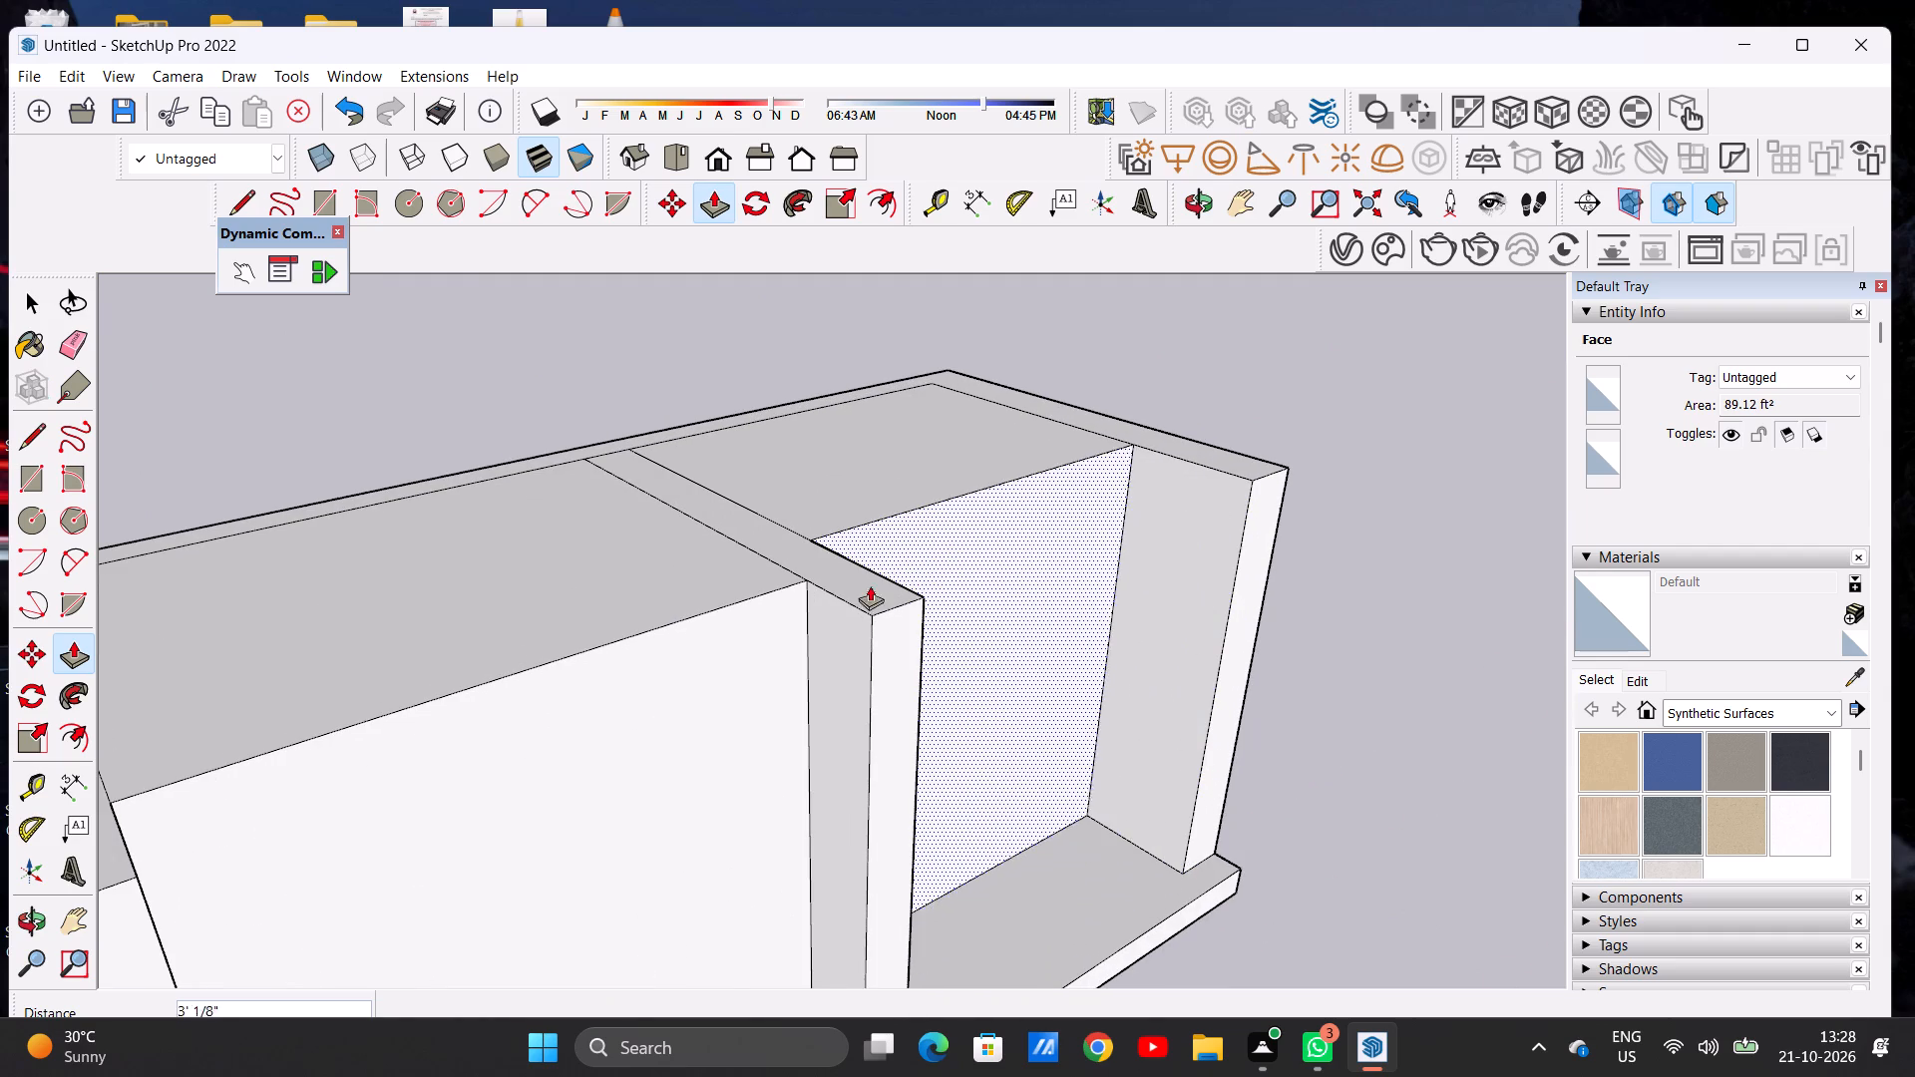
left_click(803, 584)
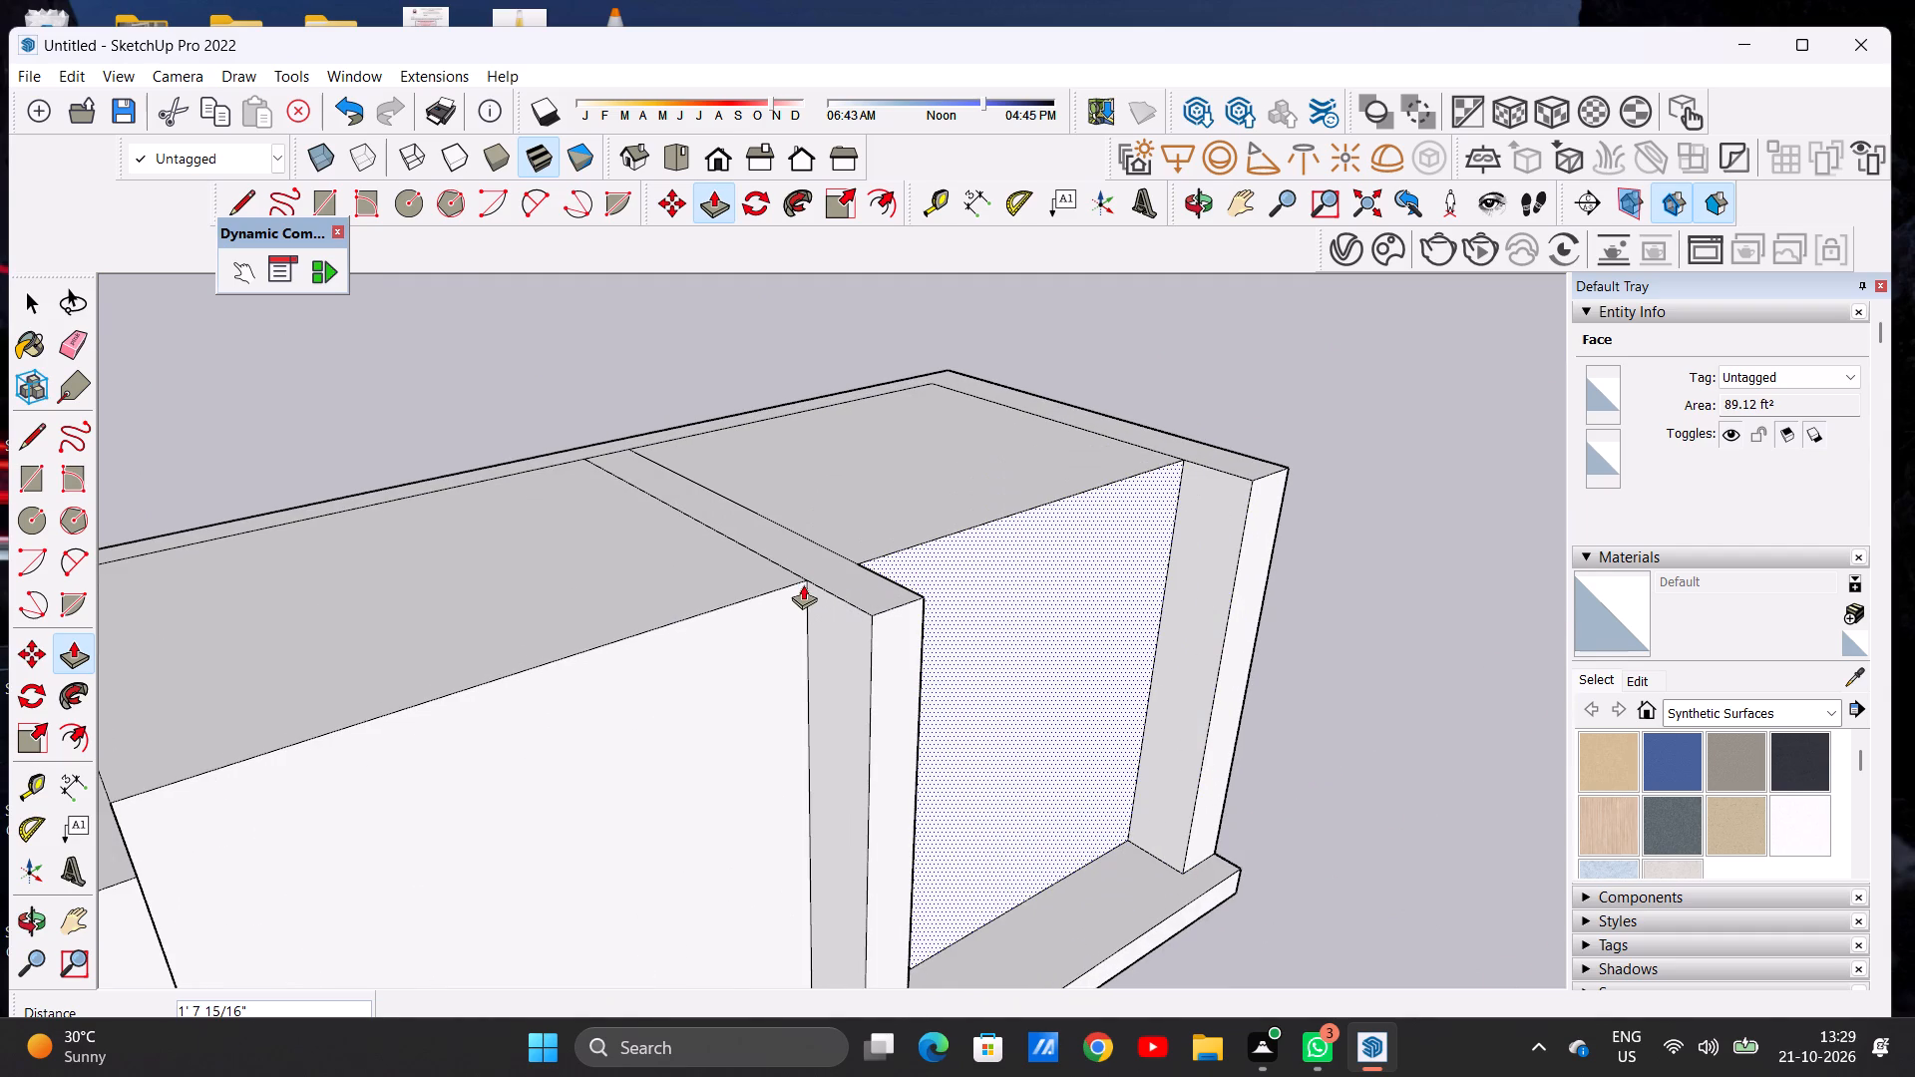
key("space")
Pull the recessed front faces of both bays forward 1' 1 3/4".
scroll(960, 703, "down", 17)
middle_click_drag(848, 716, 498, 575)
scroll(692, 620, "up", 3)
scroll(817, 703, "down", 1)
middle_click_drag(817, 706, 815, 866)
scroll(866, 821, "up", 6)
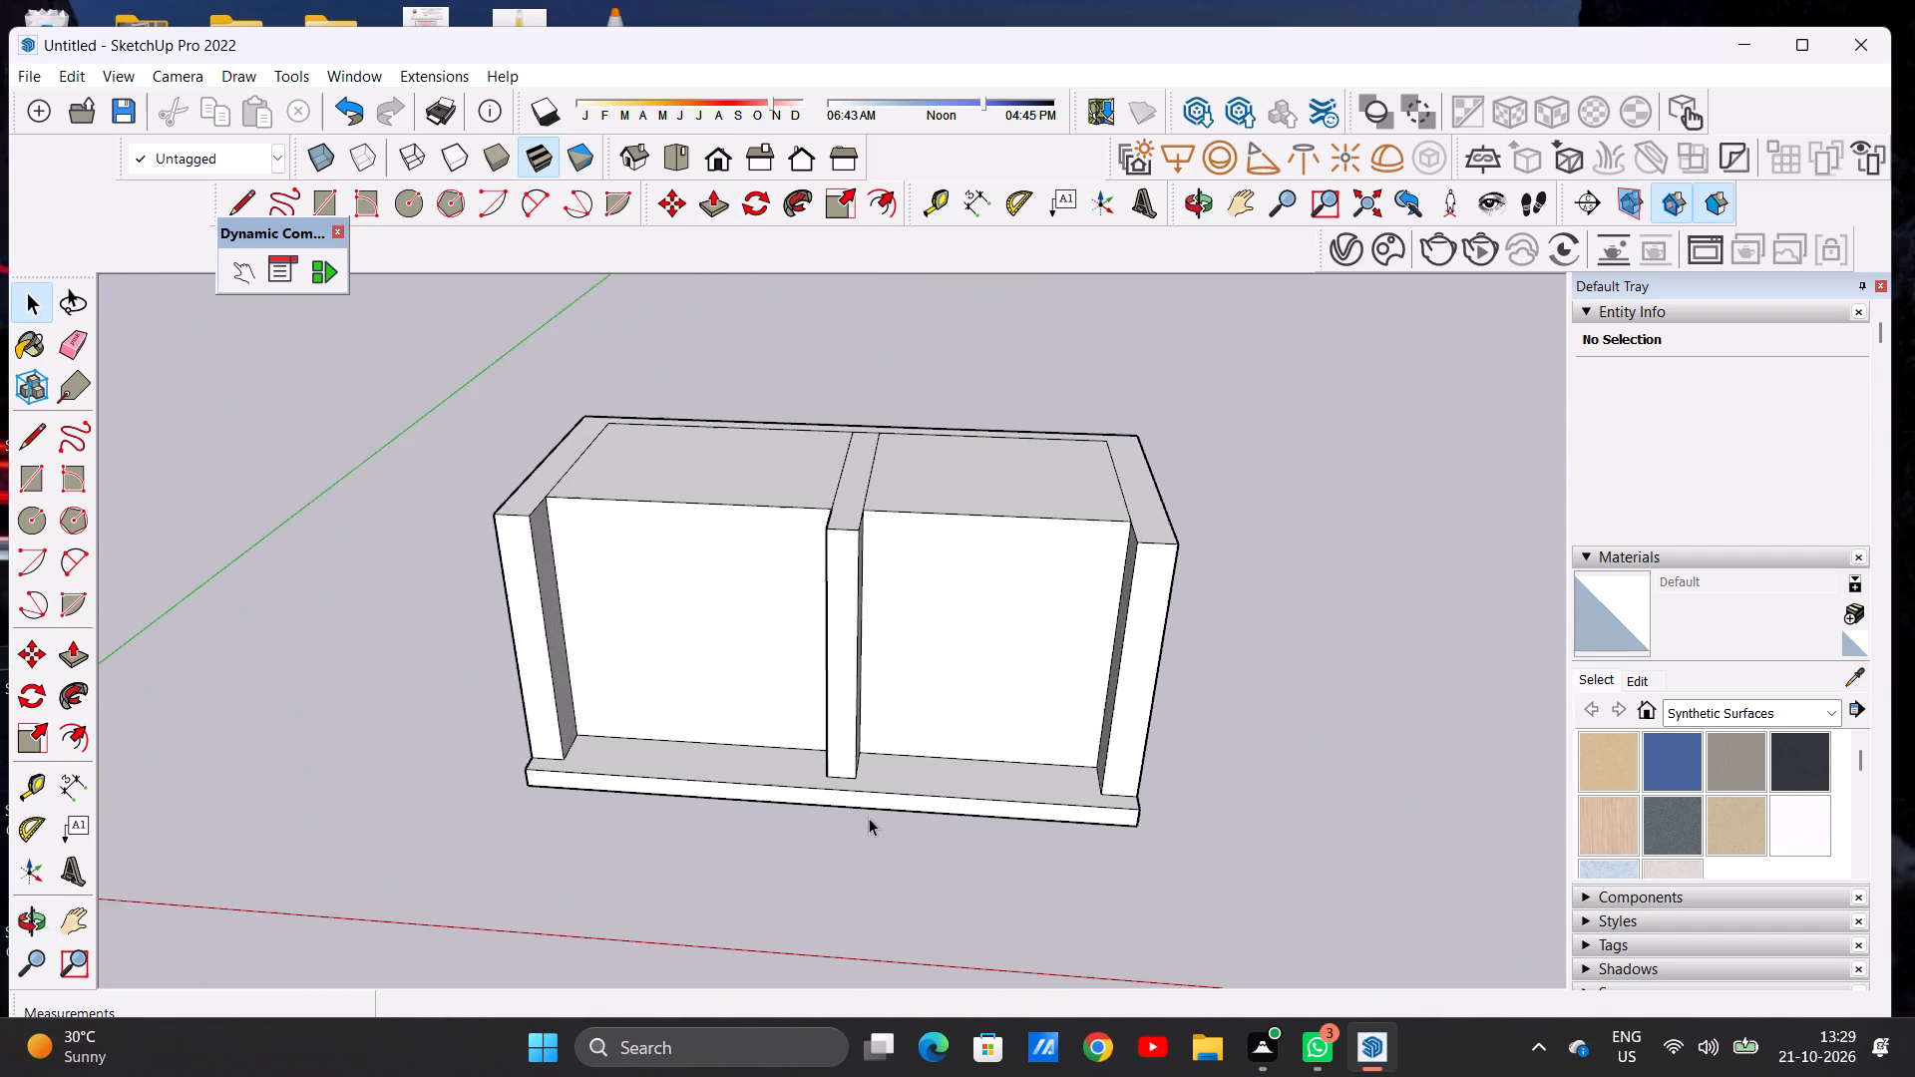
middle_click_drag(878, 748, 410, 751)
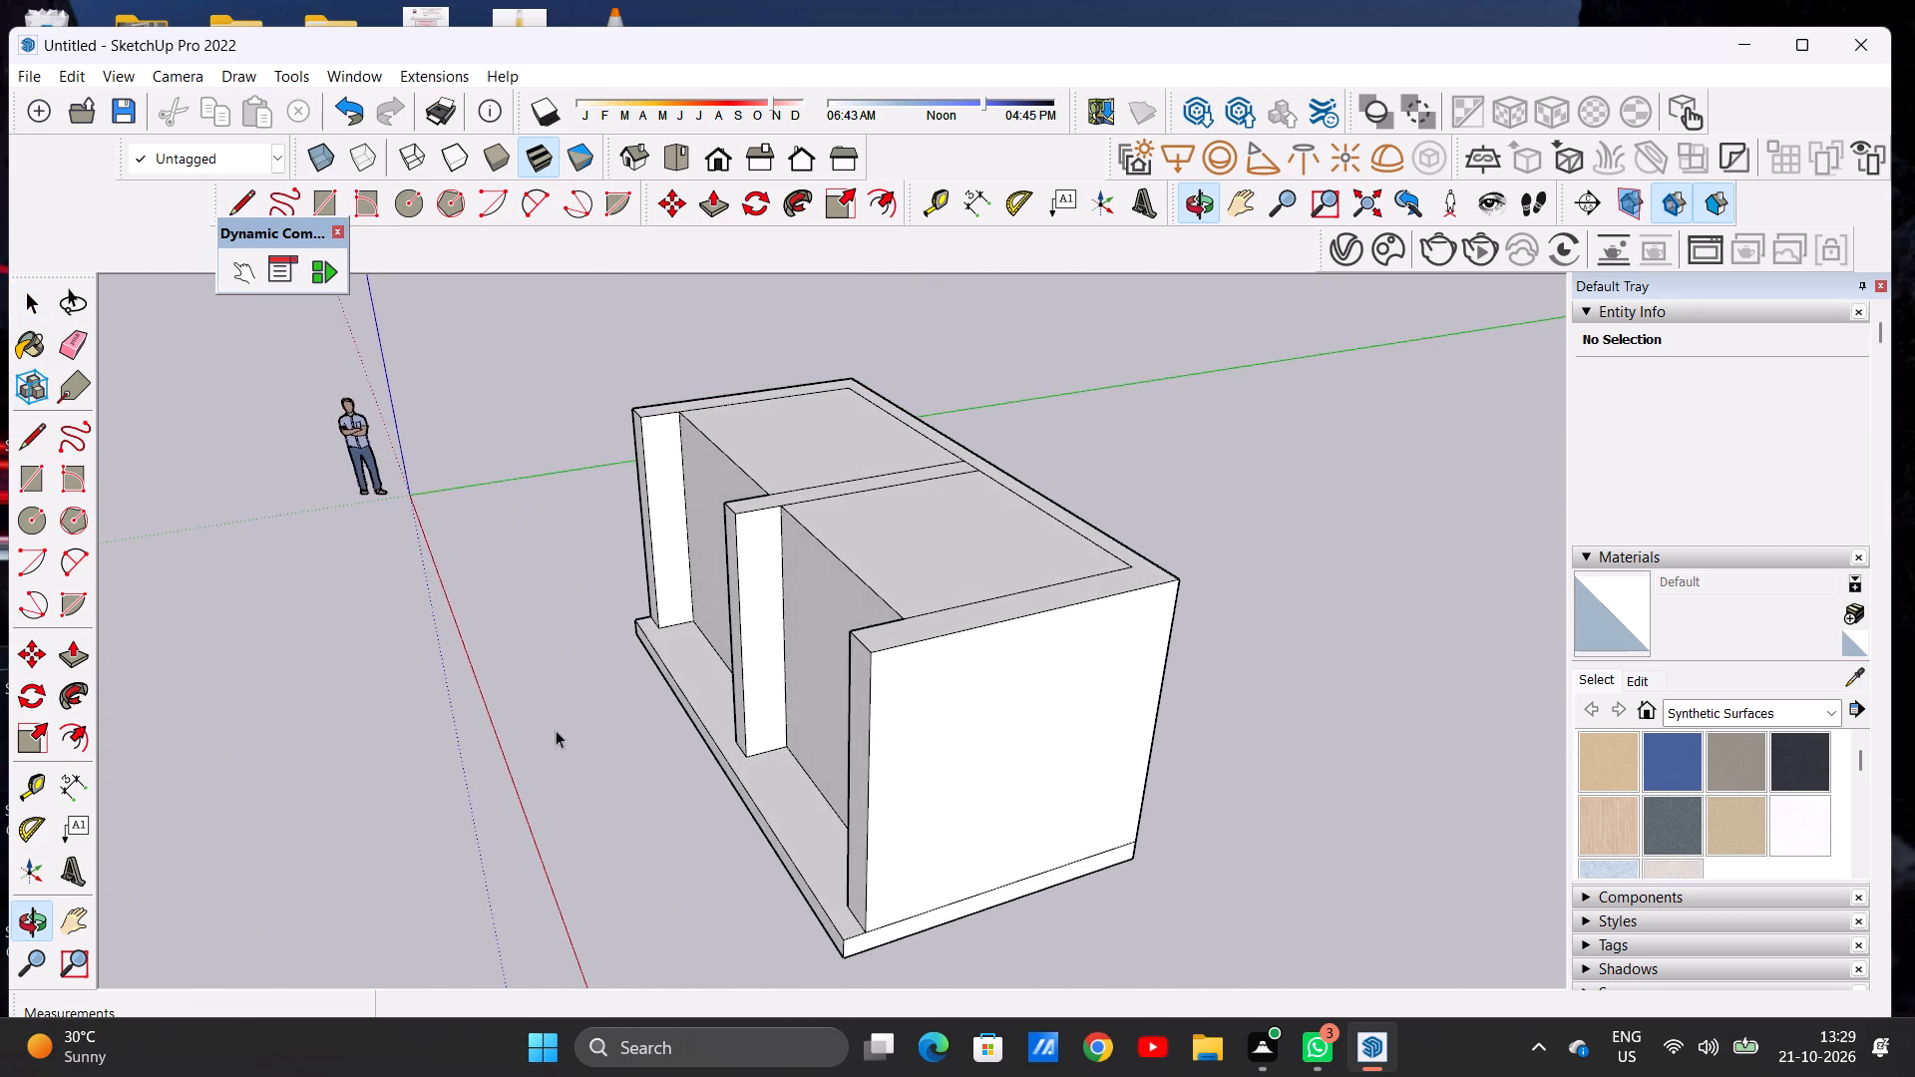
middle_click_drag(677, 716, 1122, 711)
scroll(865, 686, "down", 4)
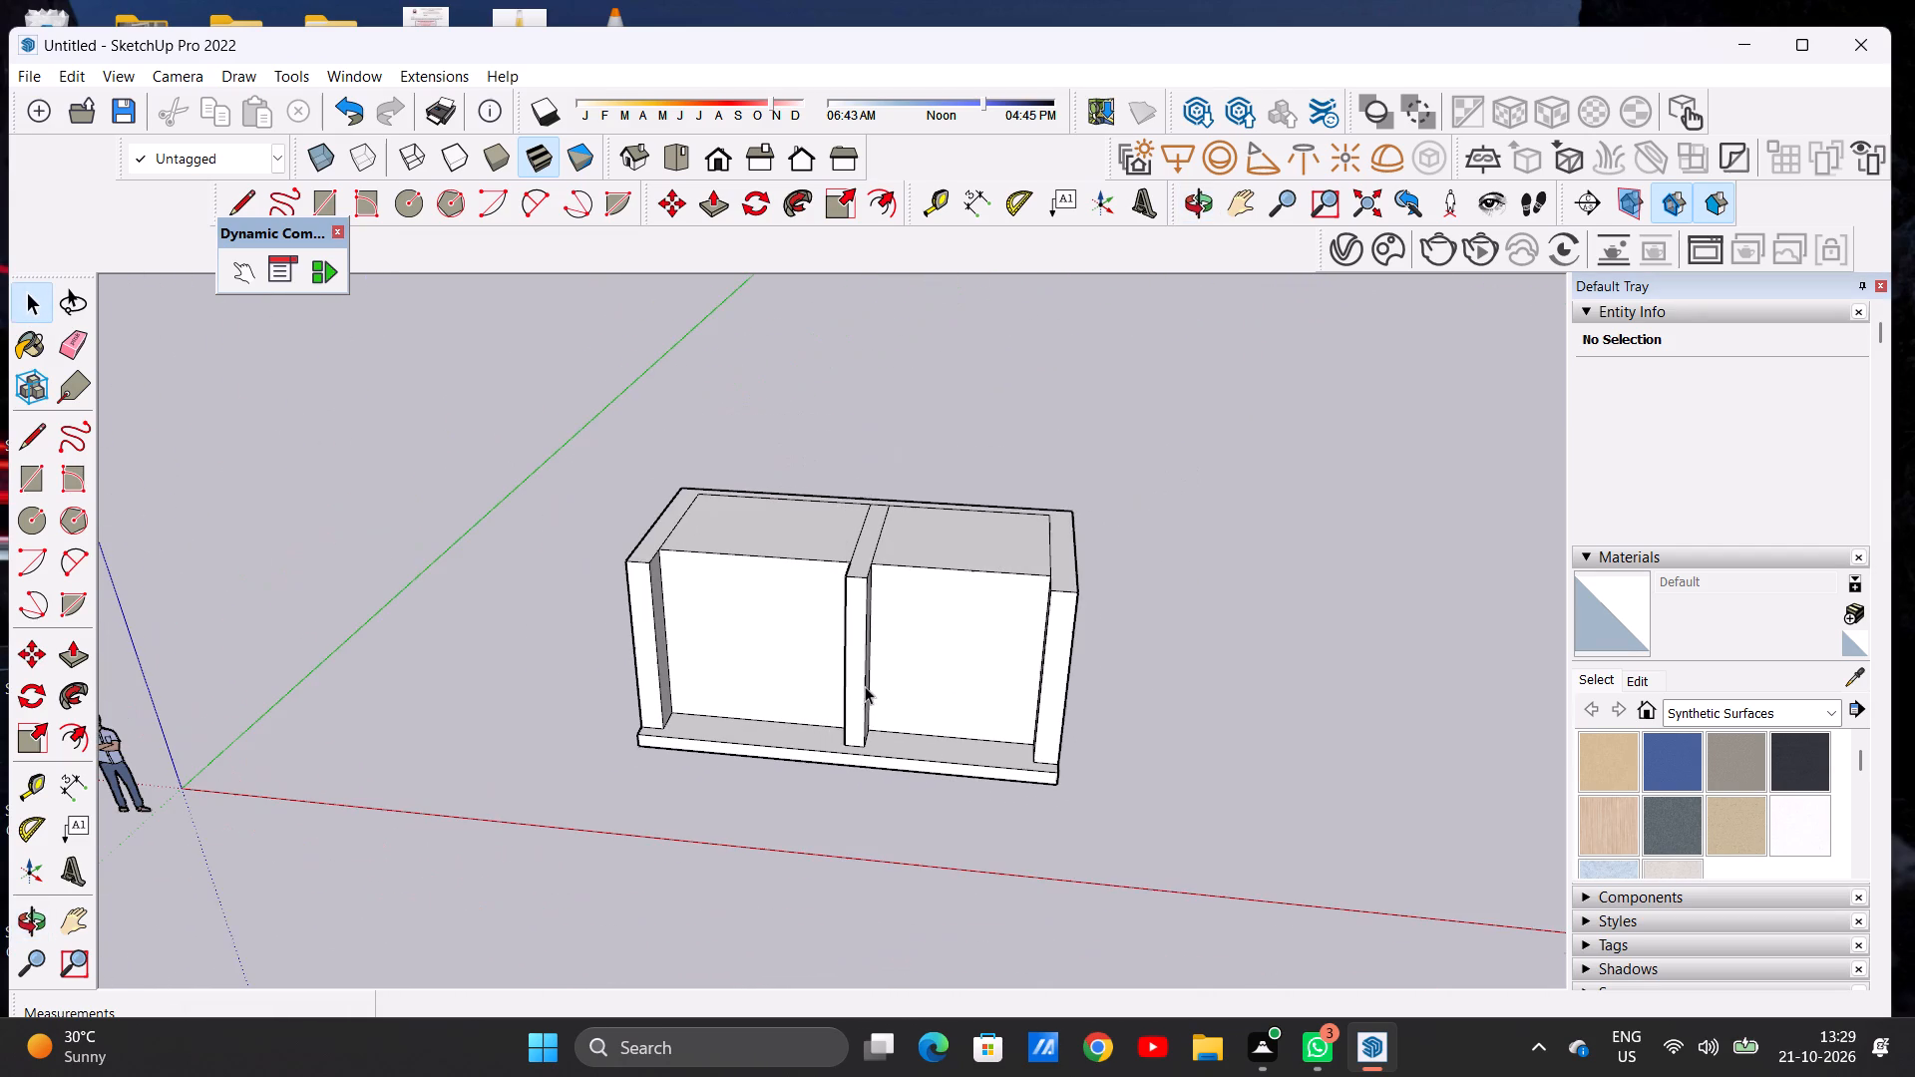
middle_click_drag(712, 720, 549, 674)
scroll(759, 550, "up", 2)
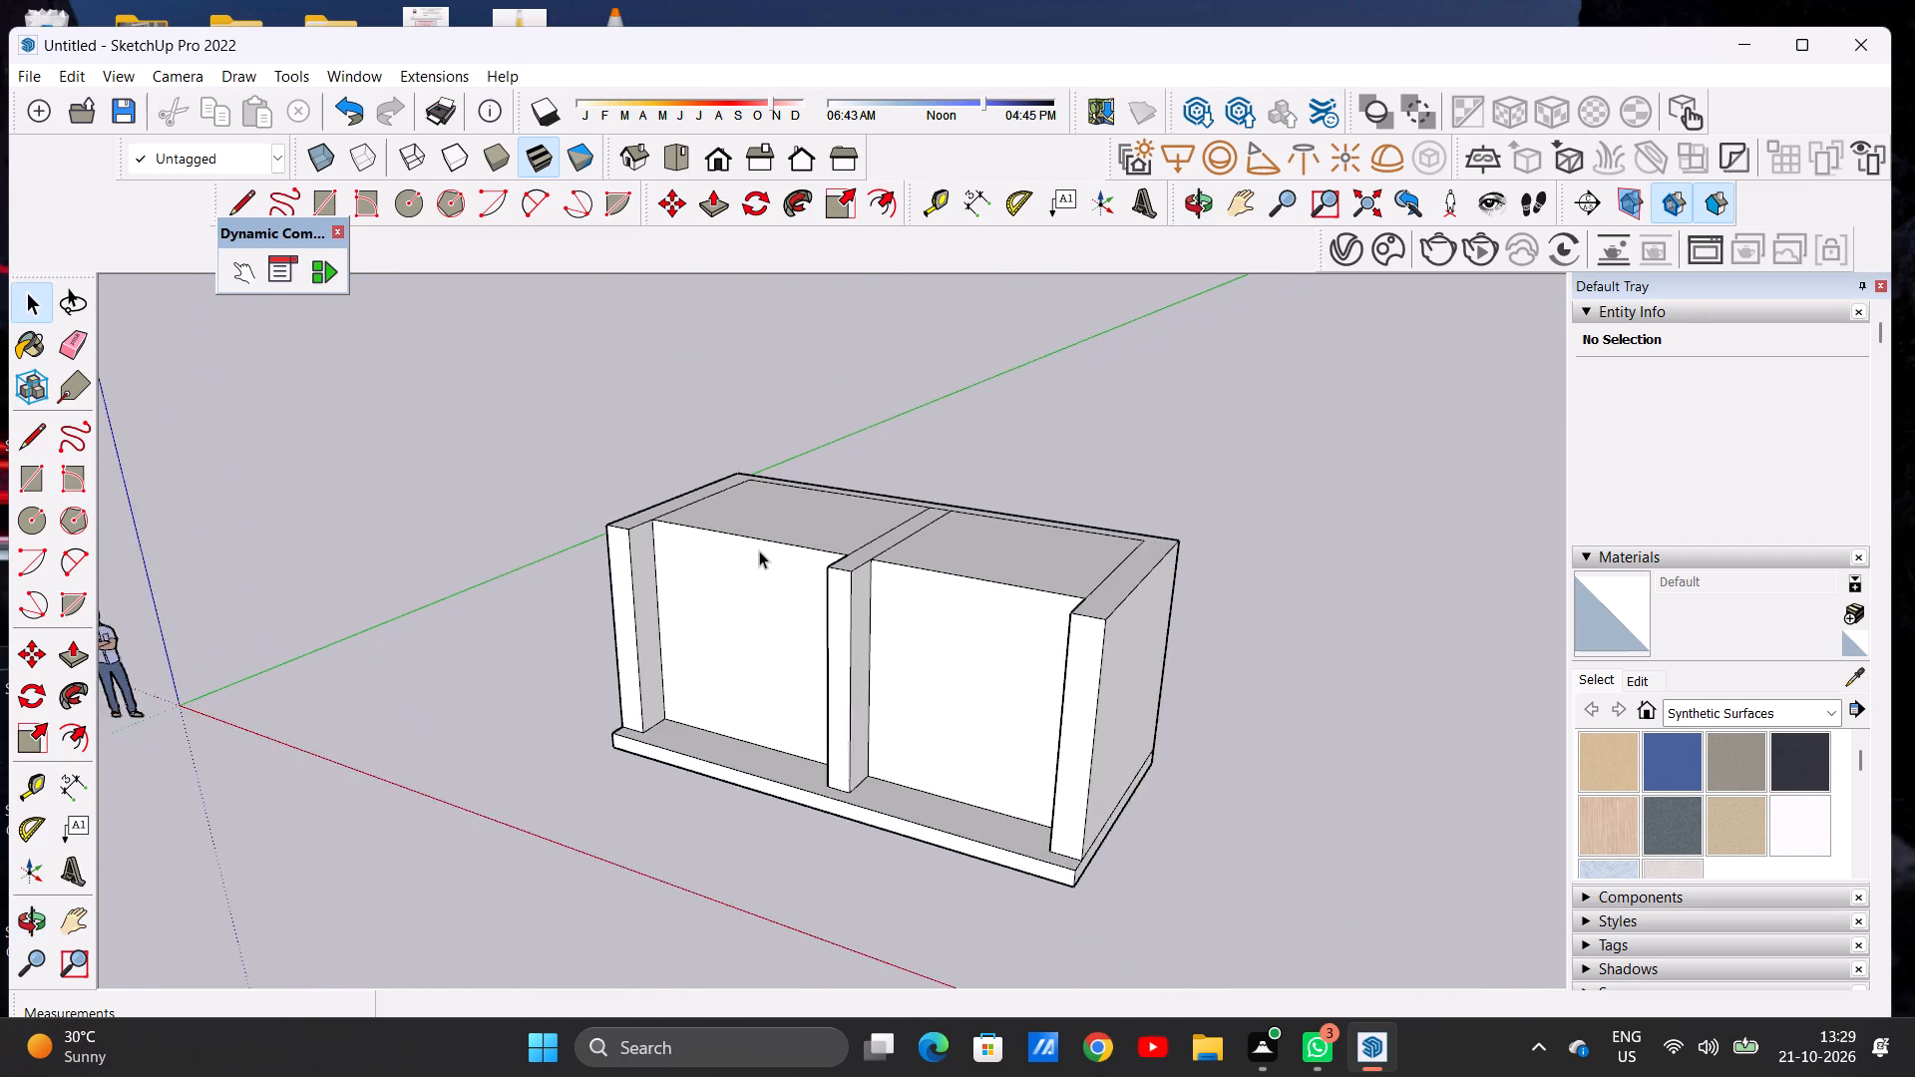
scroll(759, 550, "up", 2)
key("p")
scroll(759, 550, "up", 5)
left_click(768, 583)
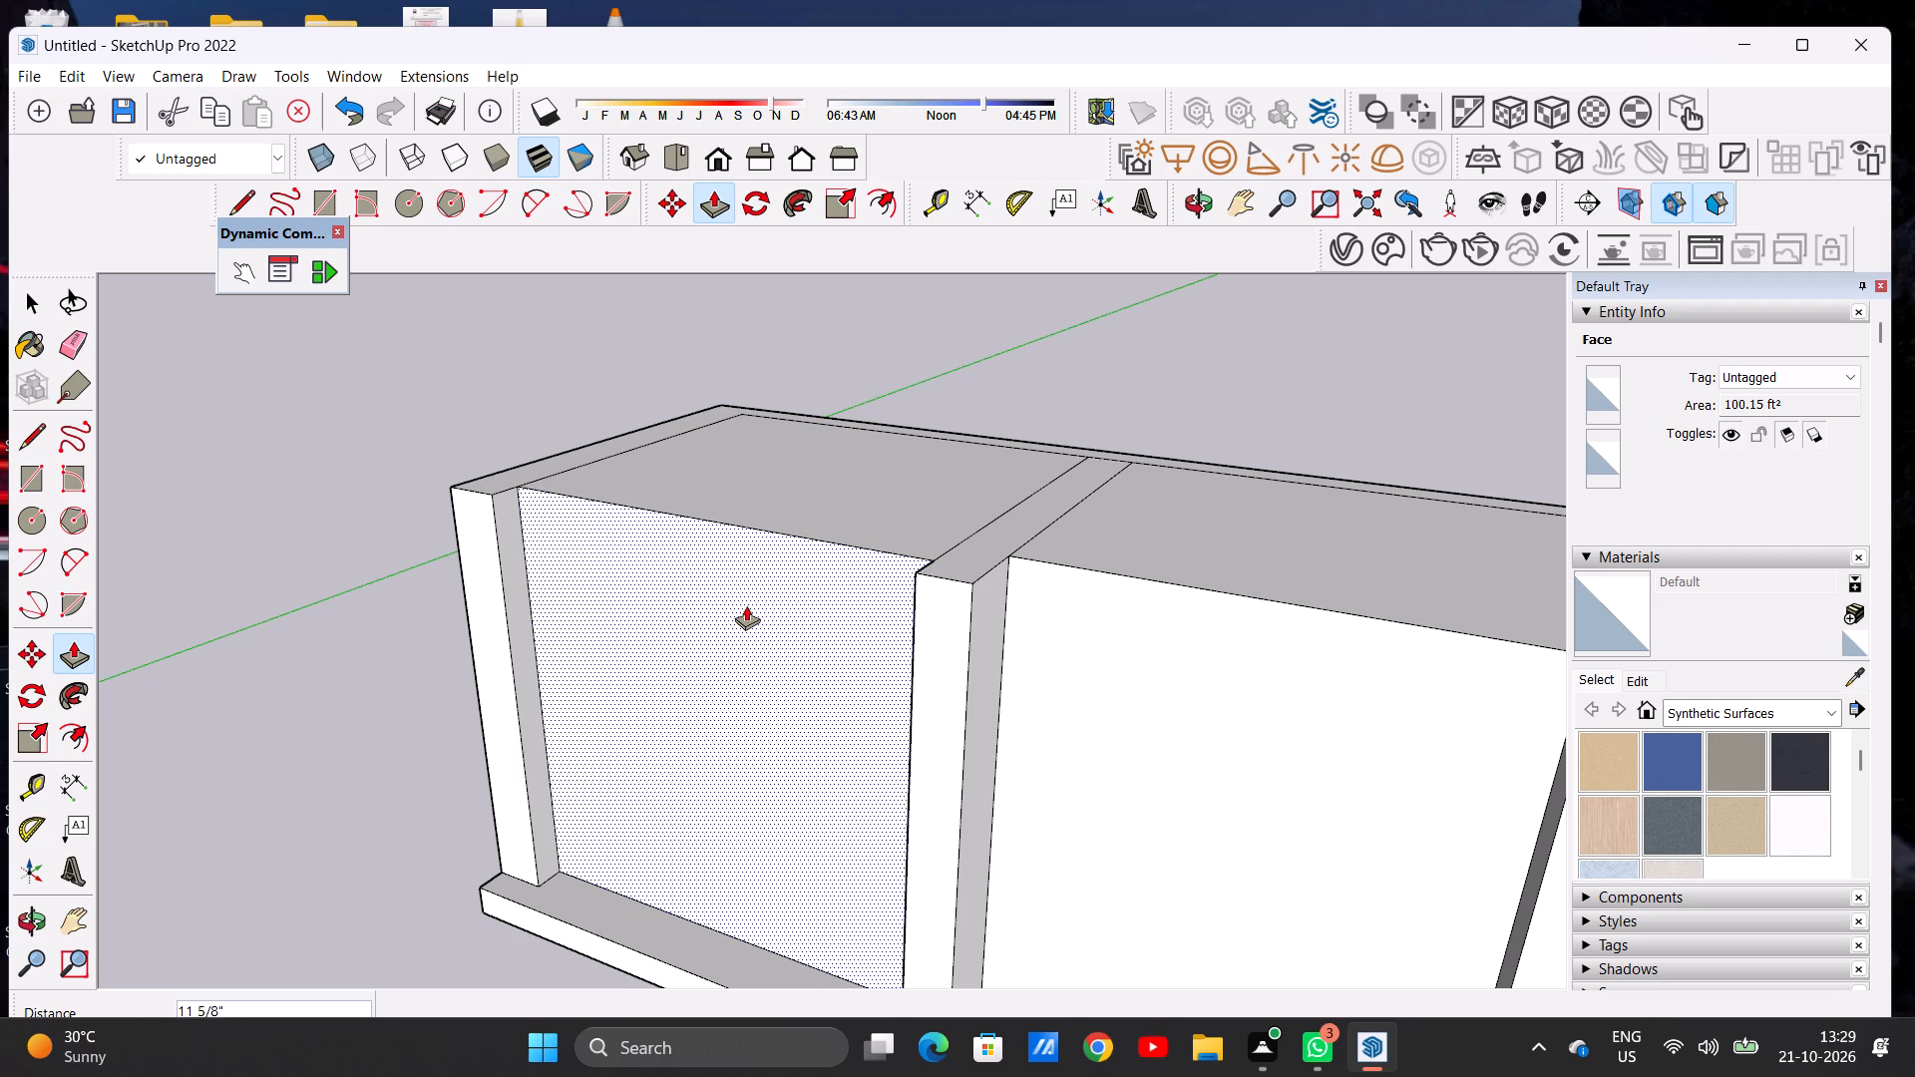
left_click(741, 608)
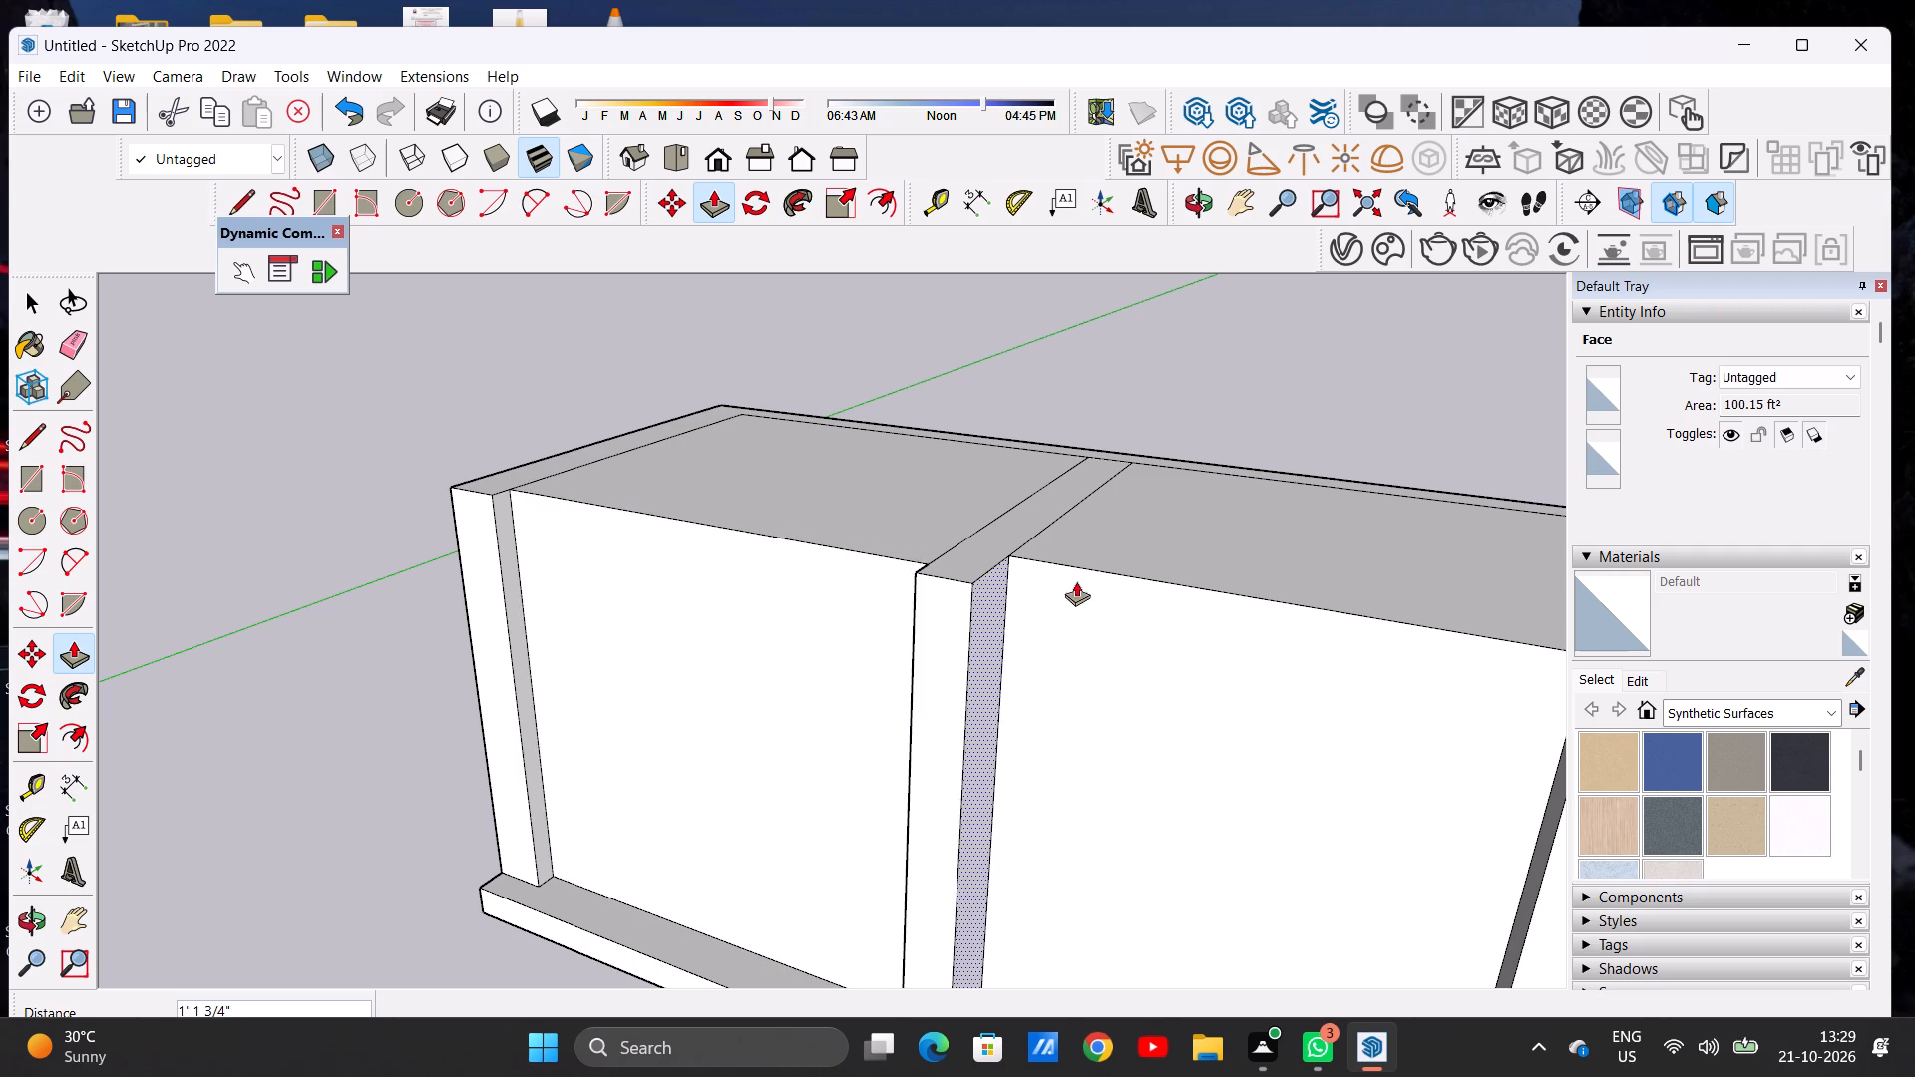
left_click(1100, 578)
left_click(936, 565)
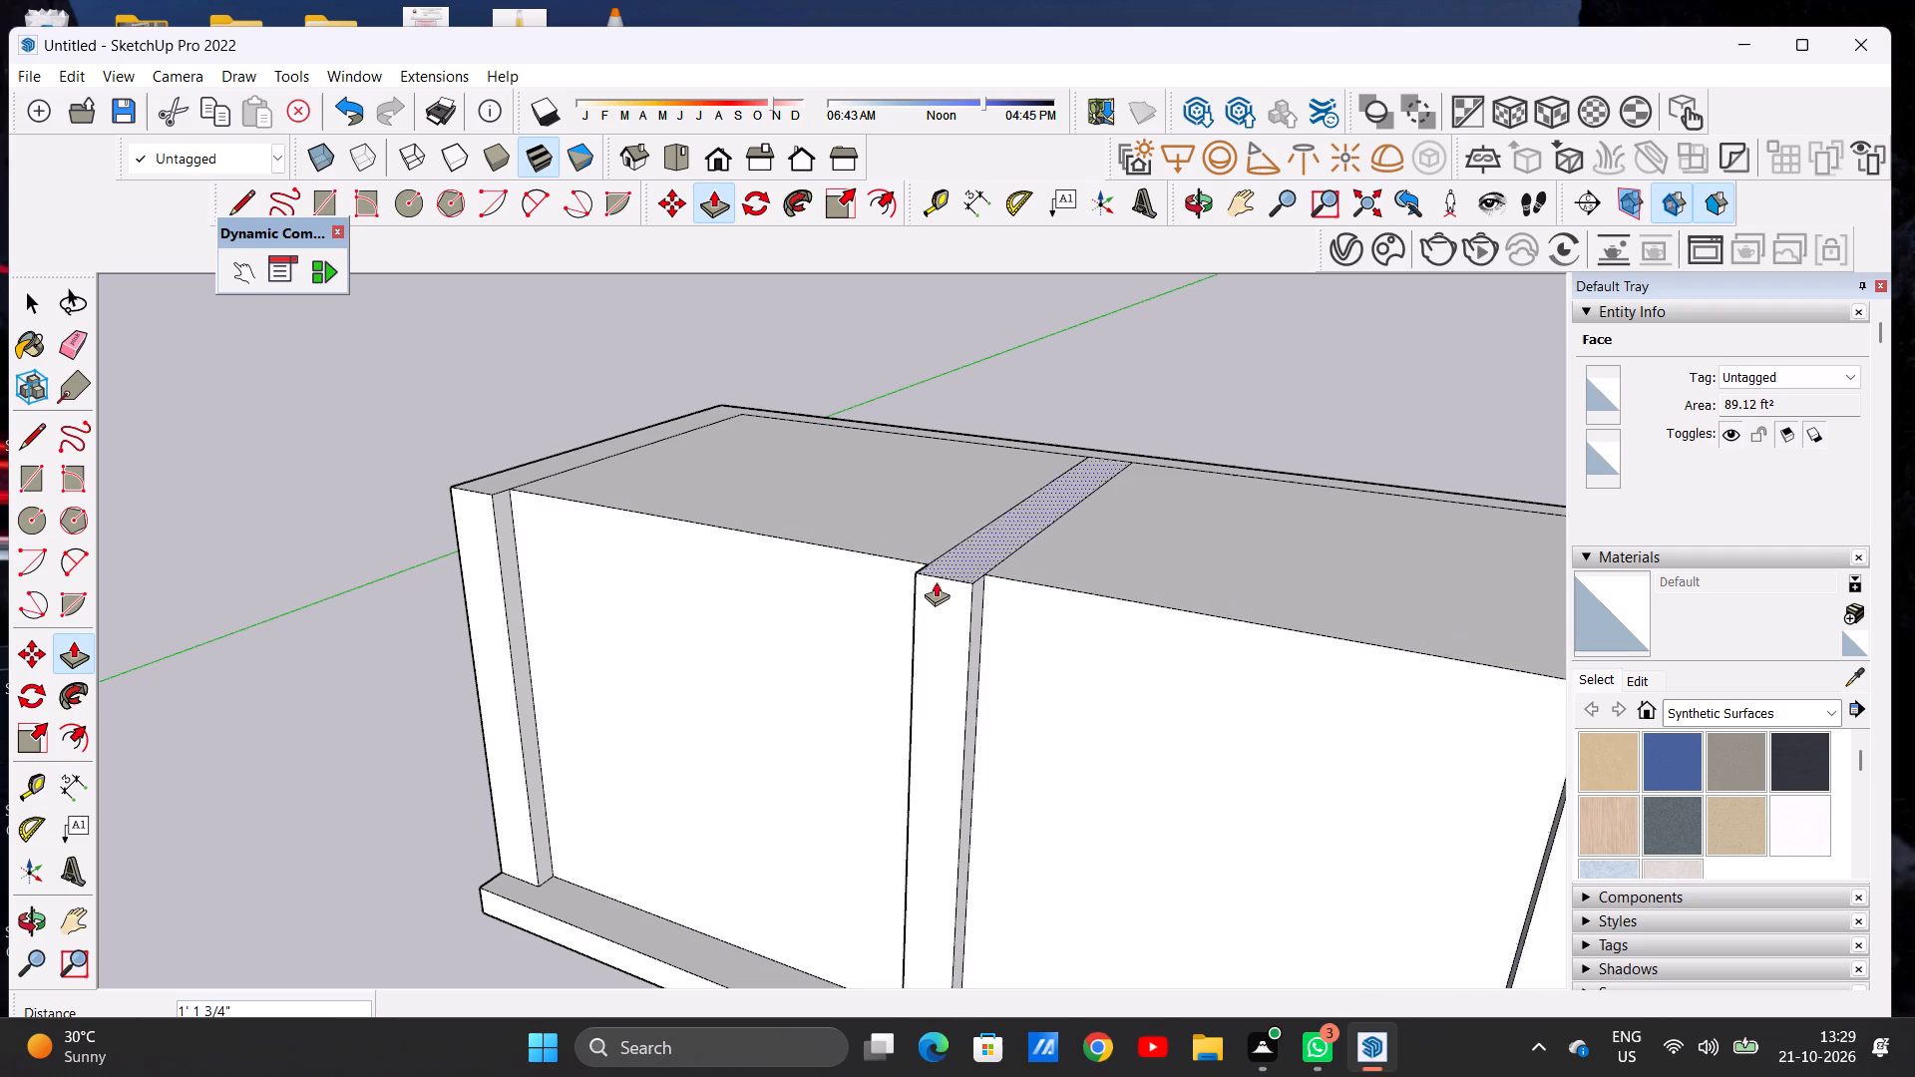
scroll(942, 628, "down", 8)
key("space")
Examine the filled bays and their recessed fronts from the front, the side and above.
scroll(954, 623, "down", 11)
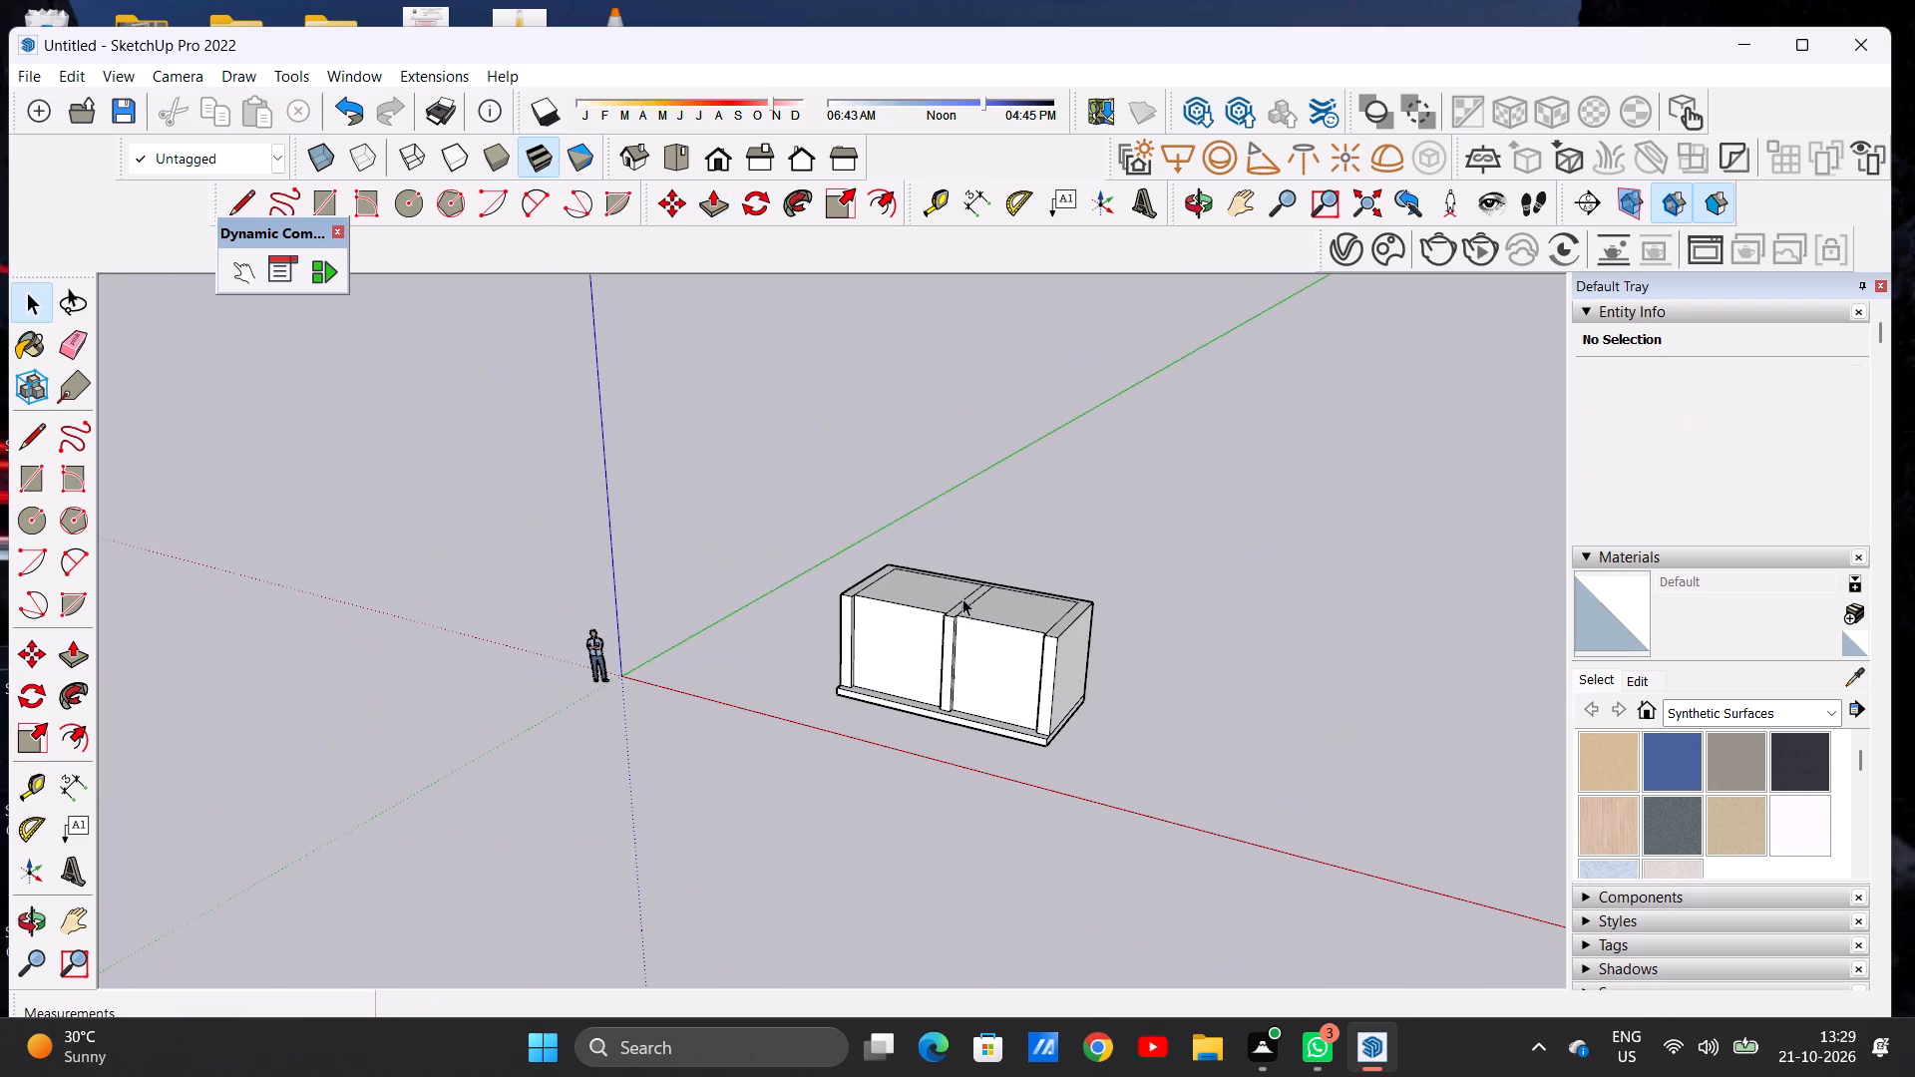
middle_click_drag(974, 576, 1184, 538)
scroll(973, 650, "up", 6)
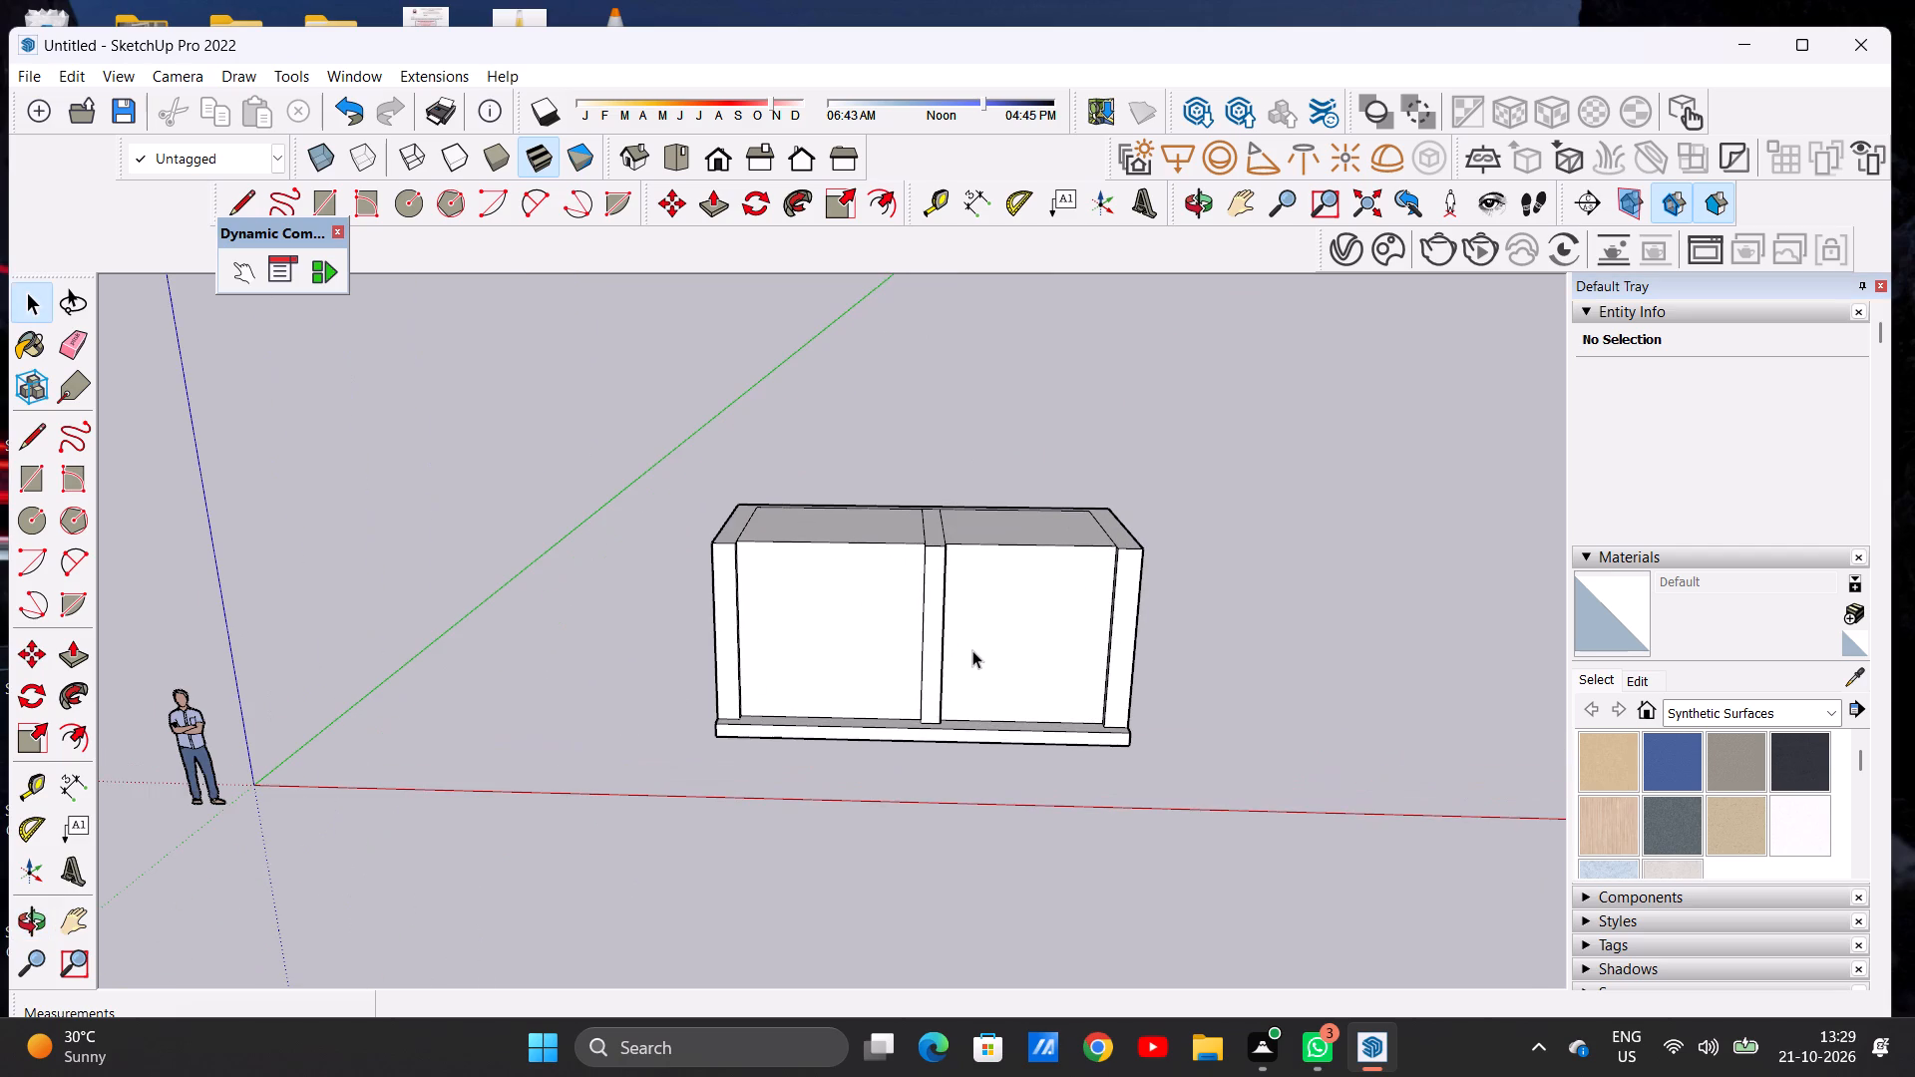
scroll(944, 652, "up", 1)
scroll(944, 652, "down", 1)
scroll(944, 652, "up", 3)
scroll(848, 623, "down", 9)
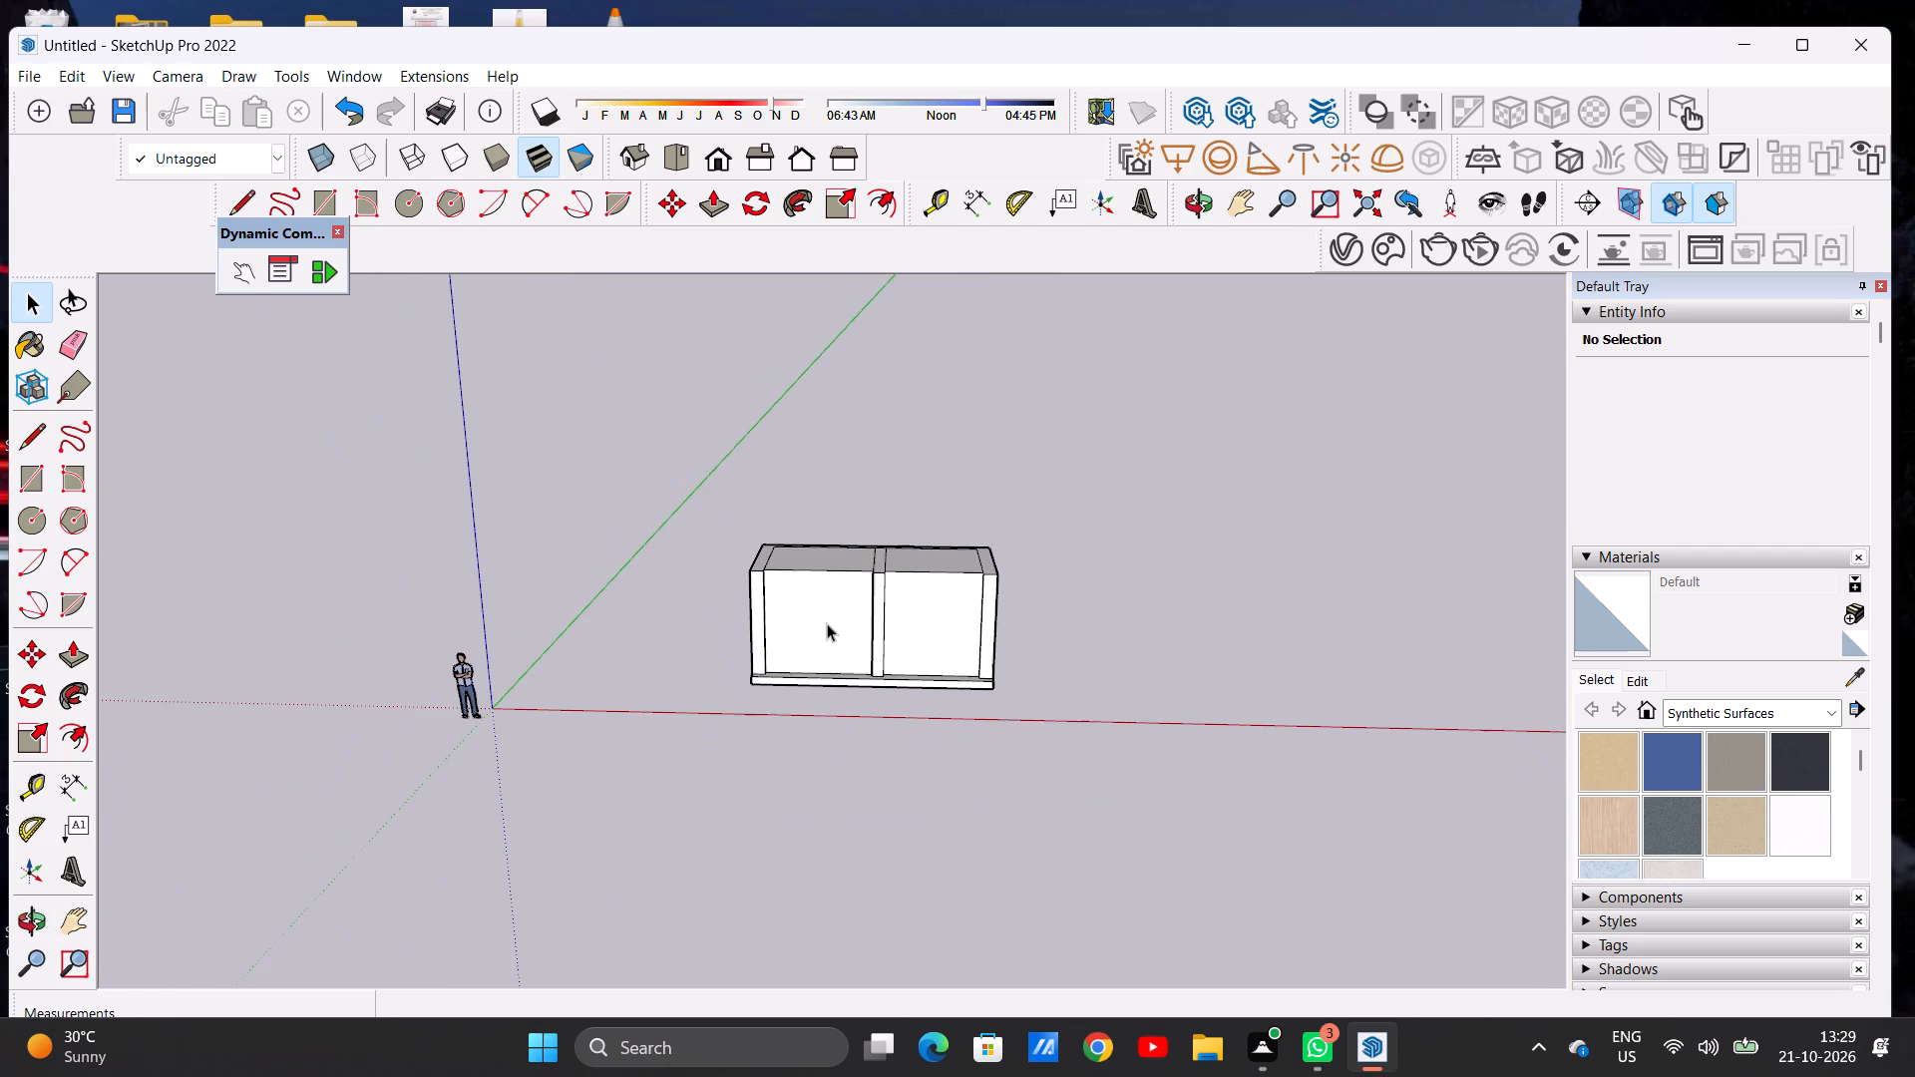
scroll(827, 623, "down", 1)
middle_click_drag(805, 624, 1138, 525)
scroll(795, 624, "up", 7)
scroll(795, 624, "down", 1)
middle_click_drag(824, 613, 728, 633)
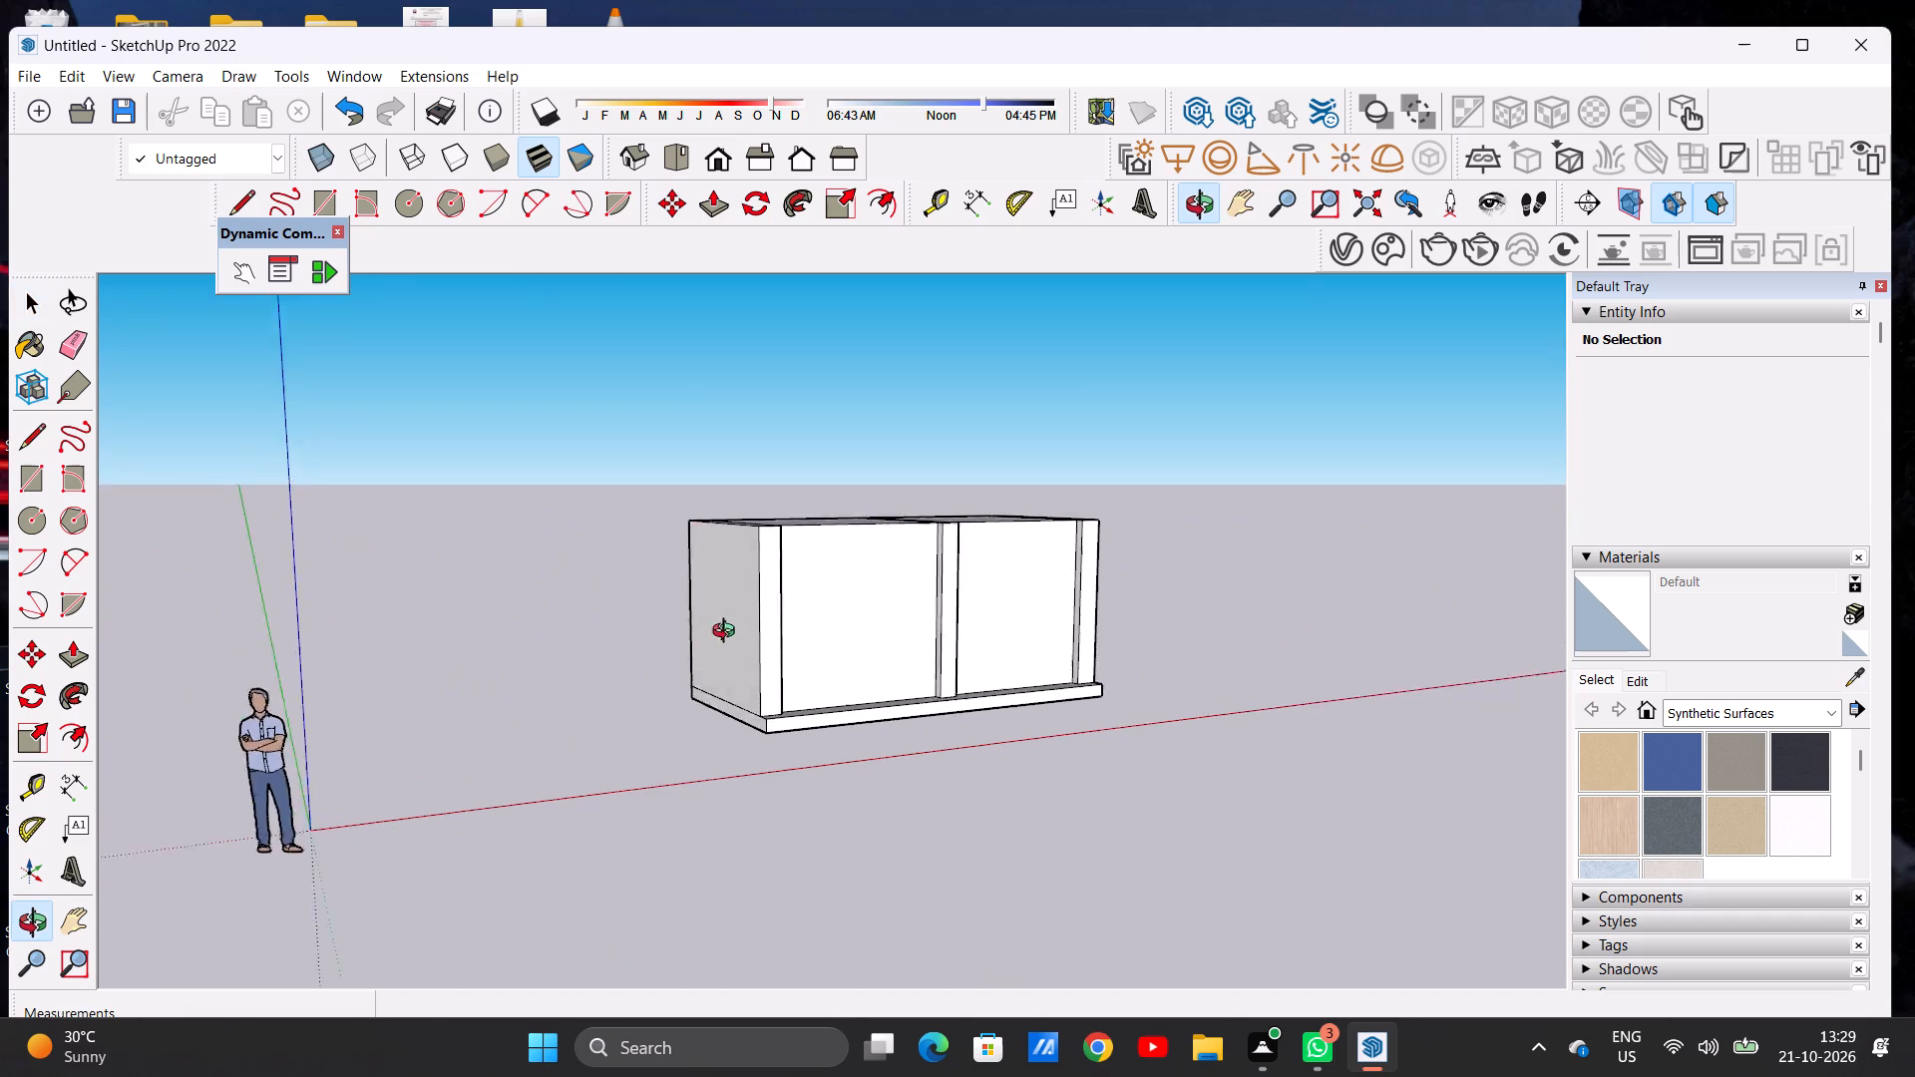
middle_click_drag(728, 633, 598, 704)
middle_click_drag(938, 633, 860, 666)
scroll(820, 666, "up", 3)
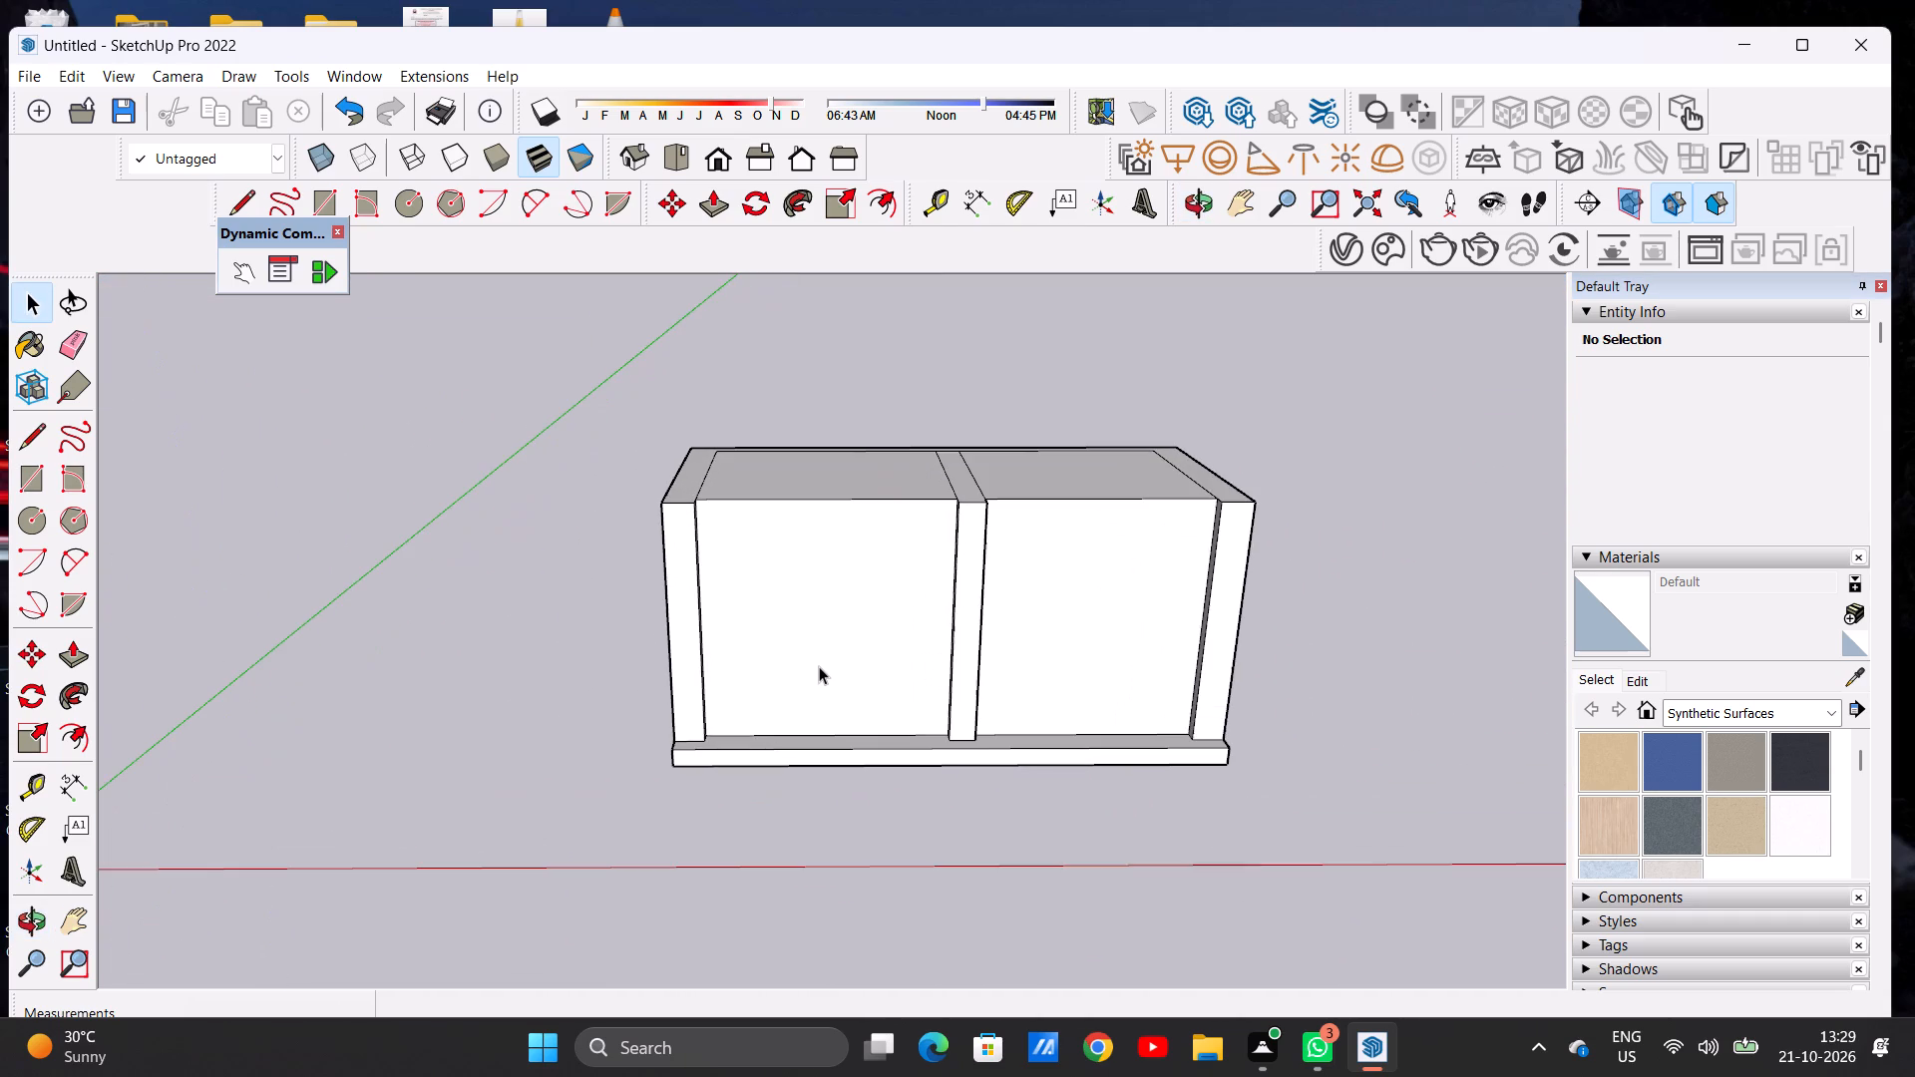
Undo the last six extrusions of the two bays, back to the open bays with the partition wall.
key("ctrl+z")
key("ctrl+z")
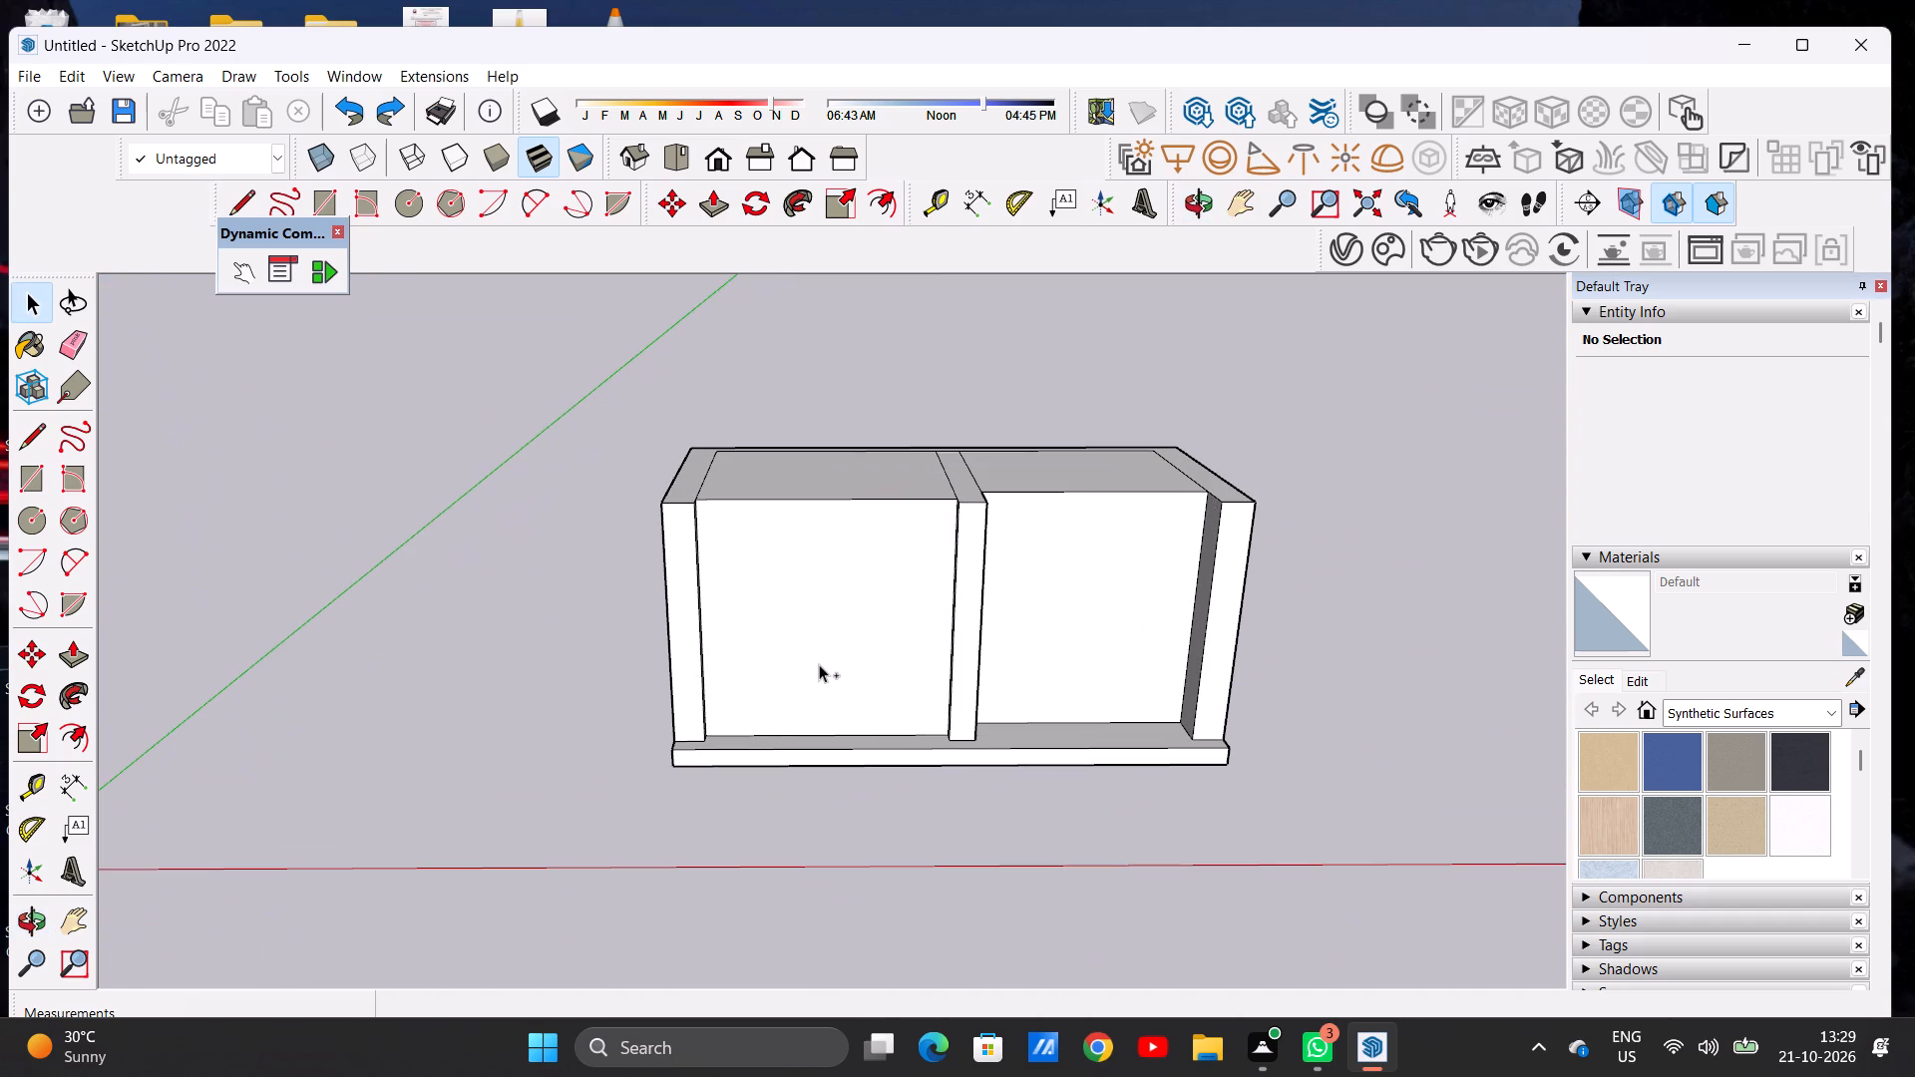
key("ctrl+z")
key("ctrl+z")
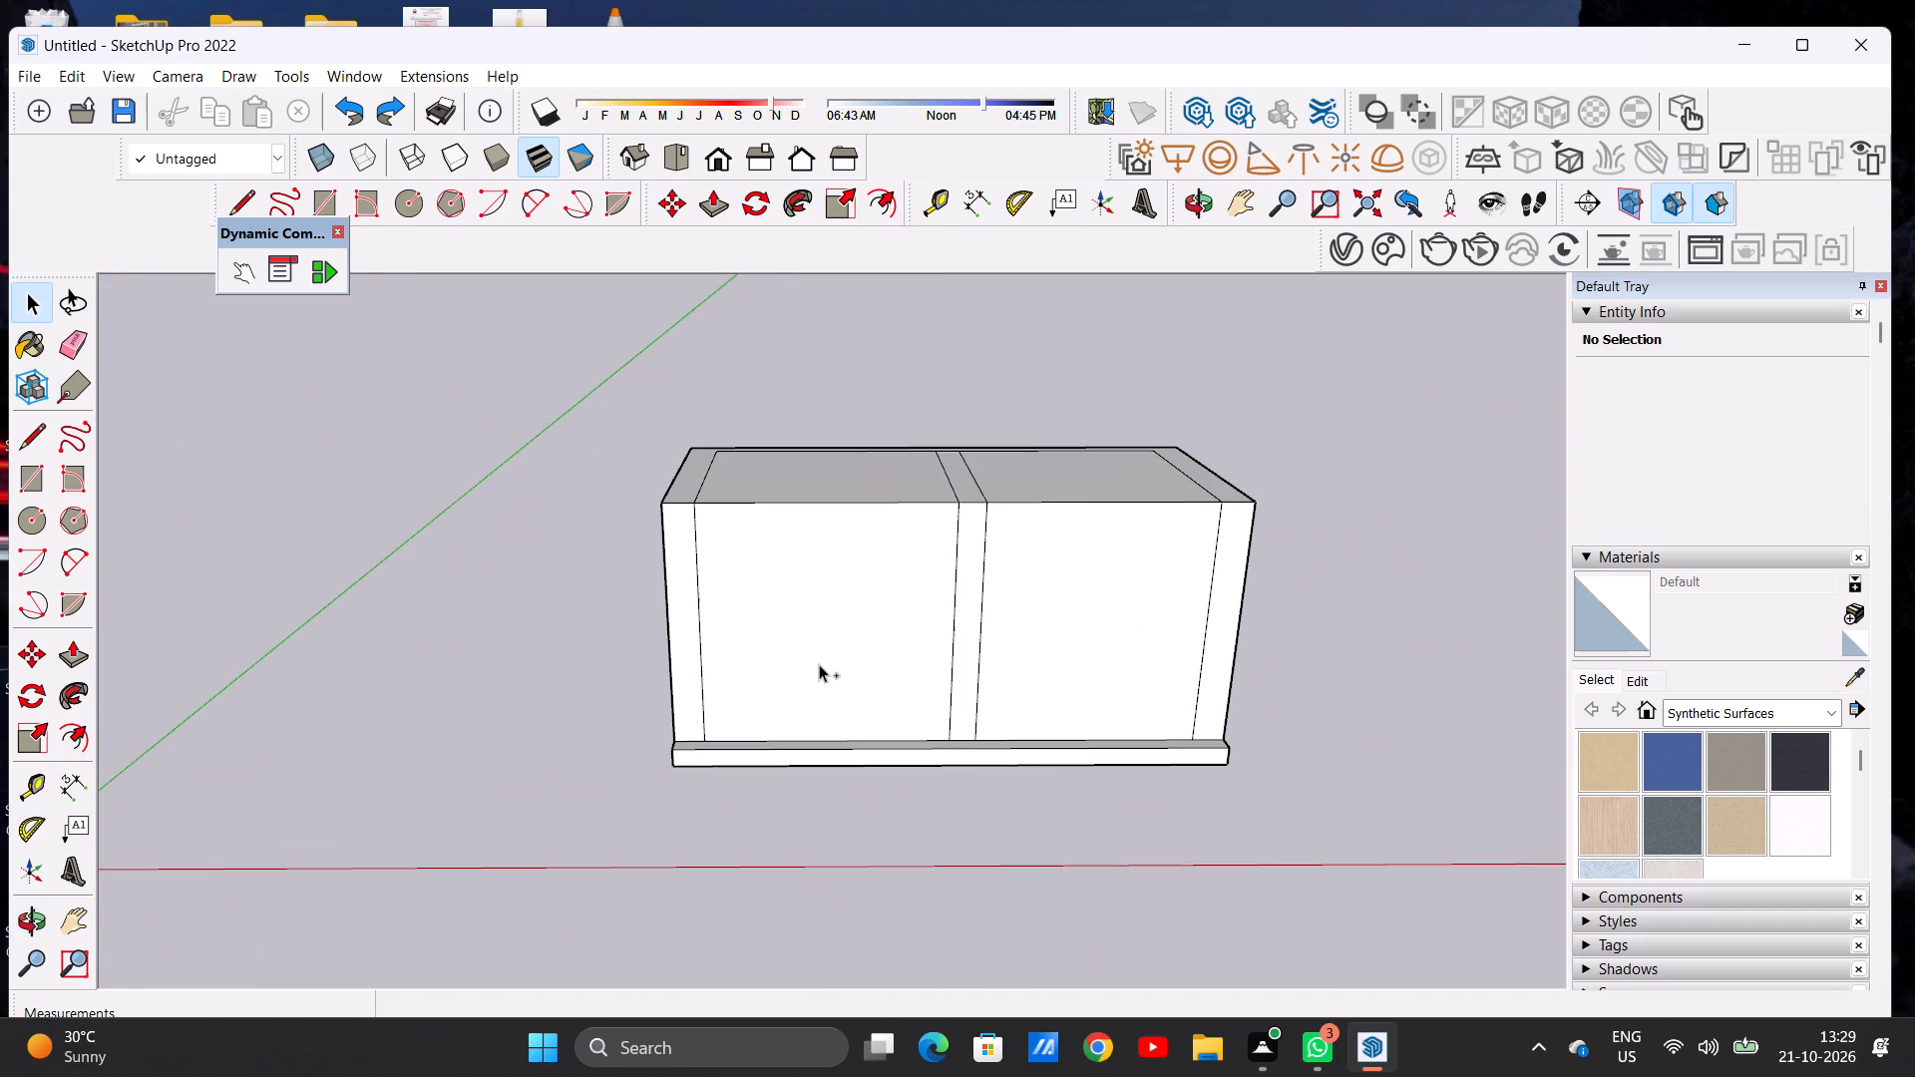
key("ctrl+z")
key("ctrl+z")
Pull the outer face of the left side wall outward about 2' 2 7/8".
scroll(852, 608, "down", 4)
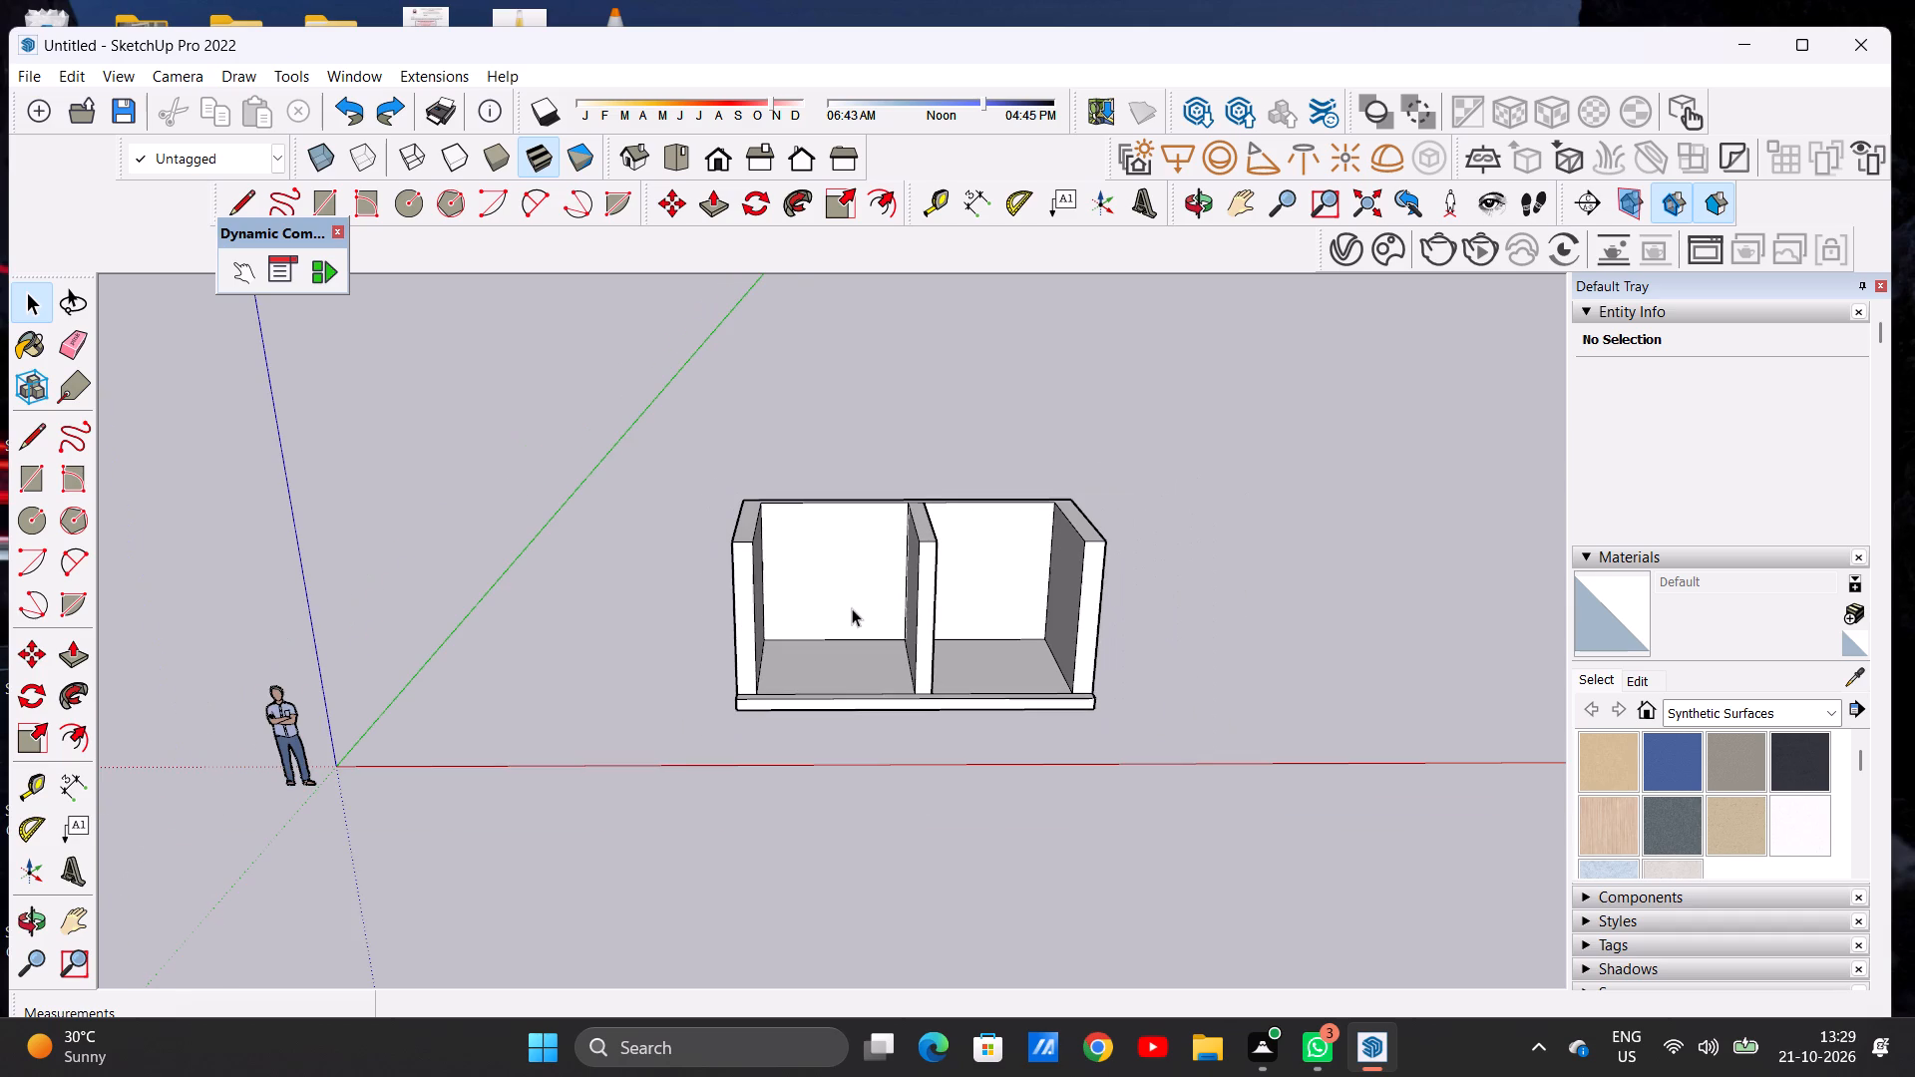
middle_click_drag(595, 598, 832, 594)
scroll(803, 618, "up", 2)
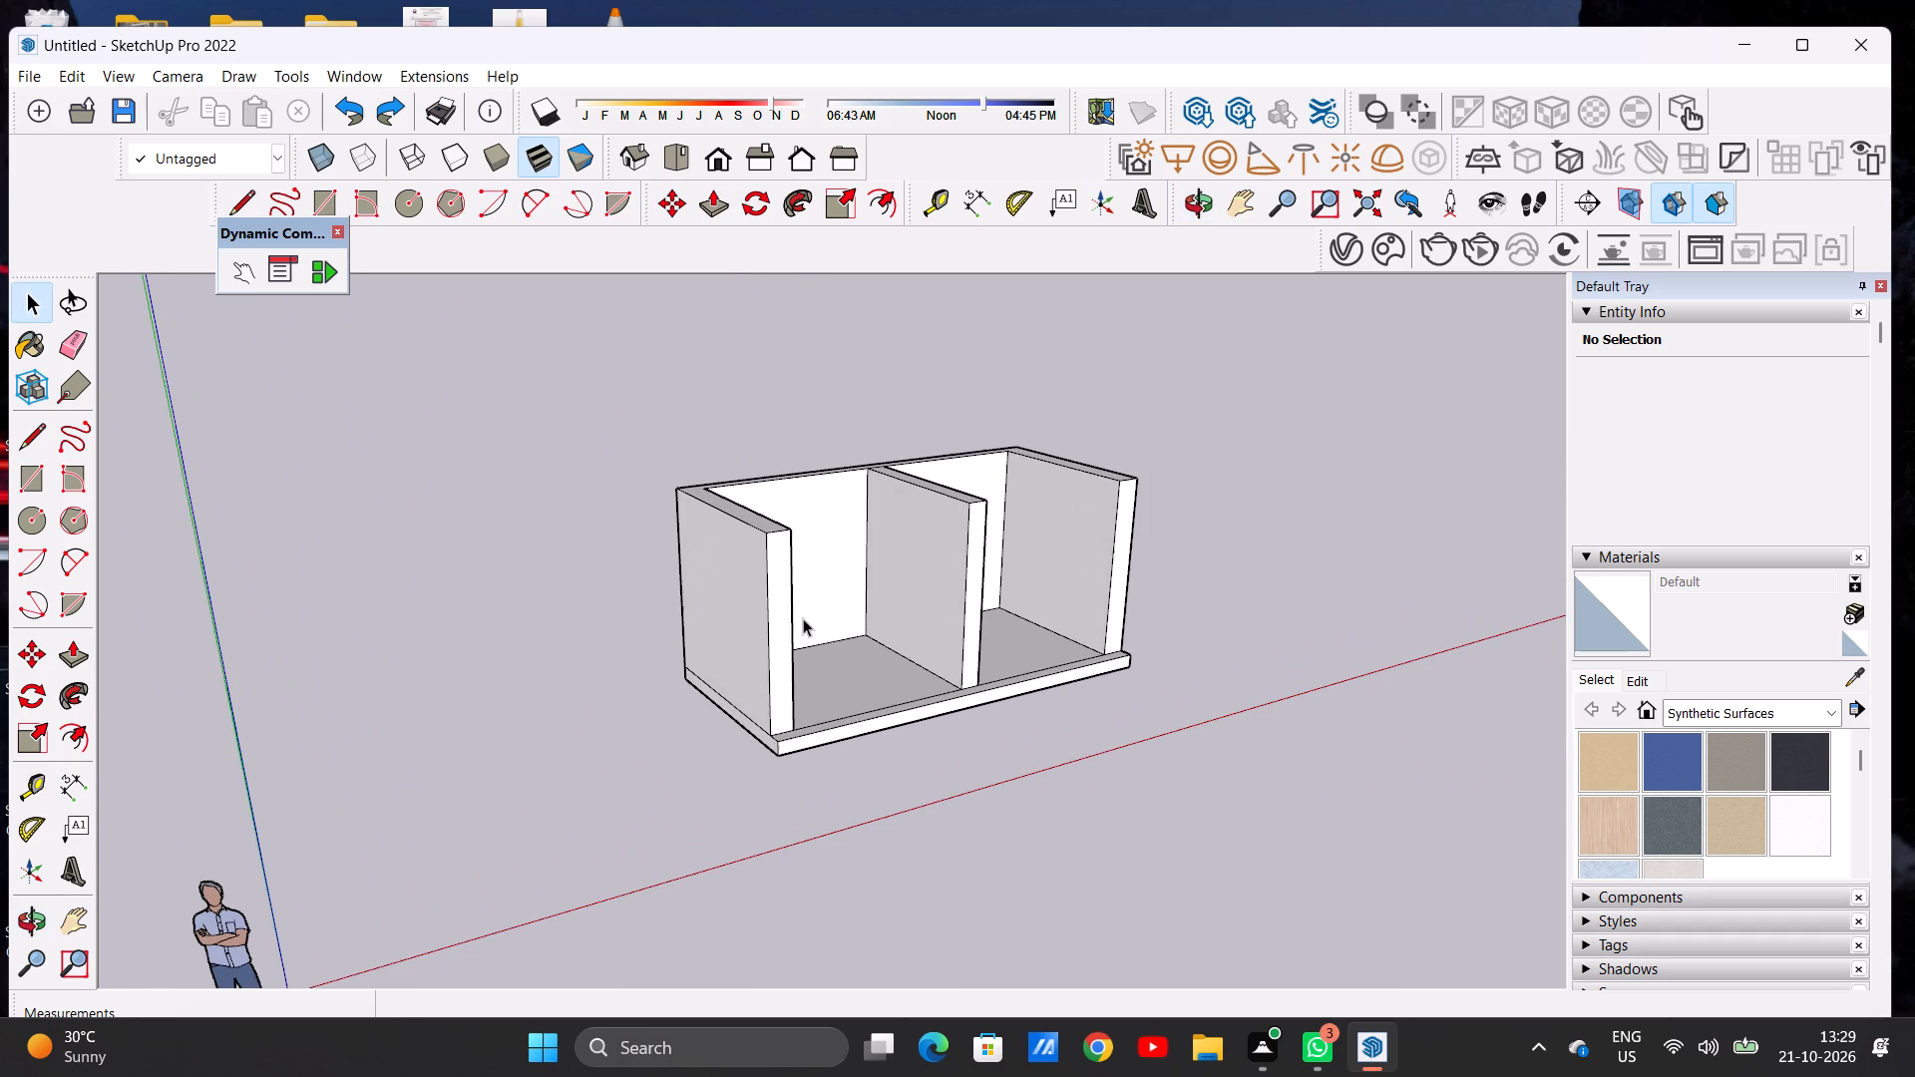
key("p")
scroll(749, 596, "up", 5)
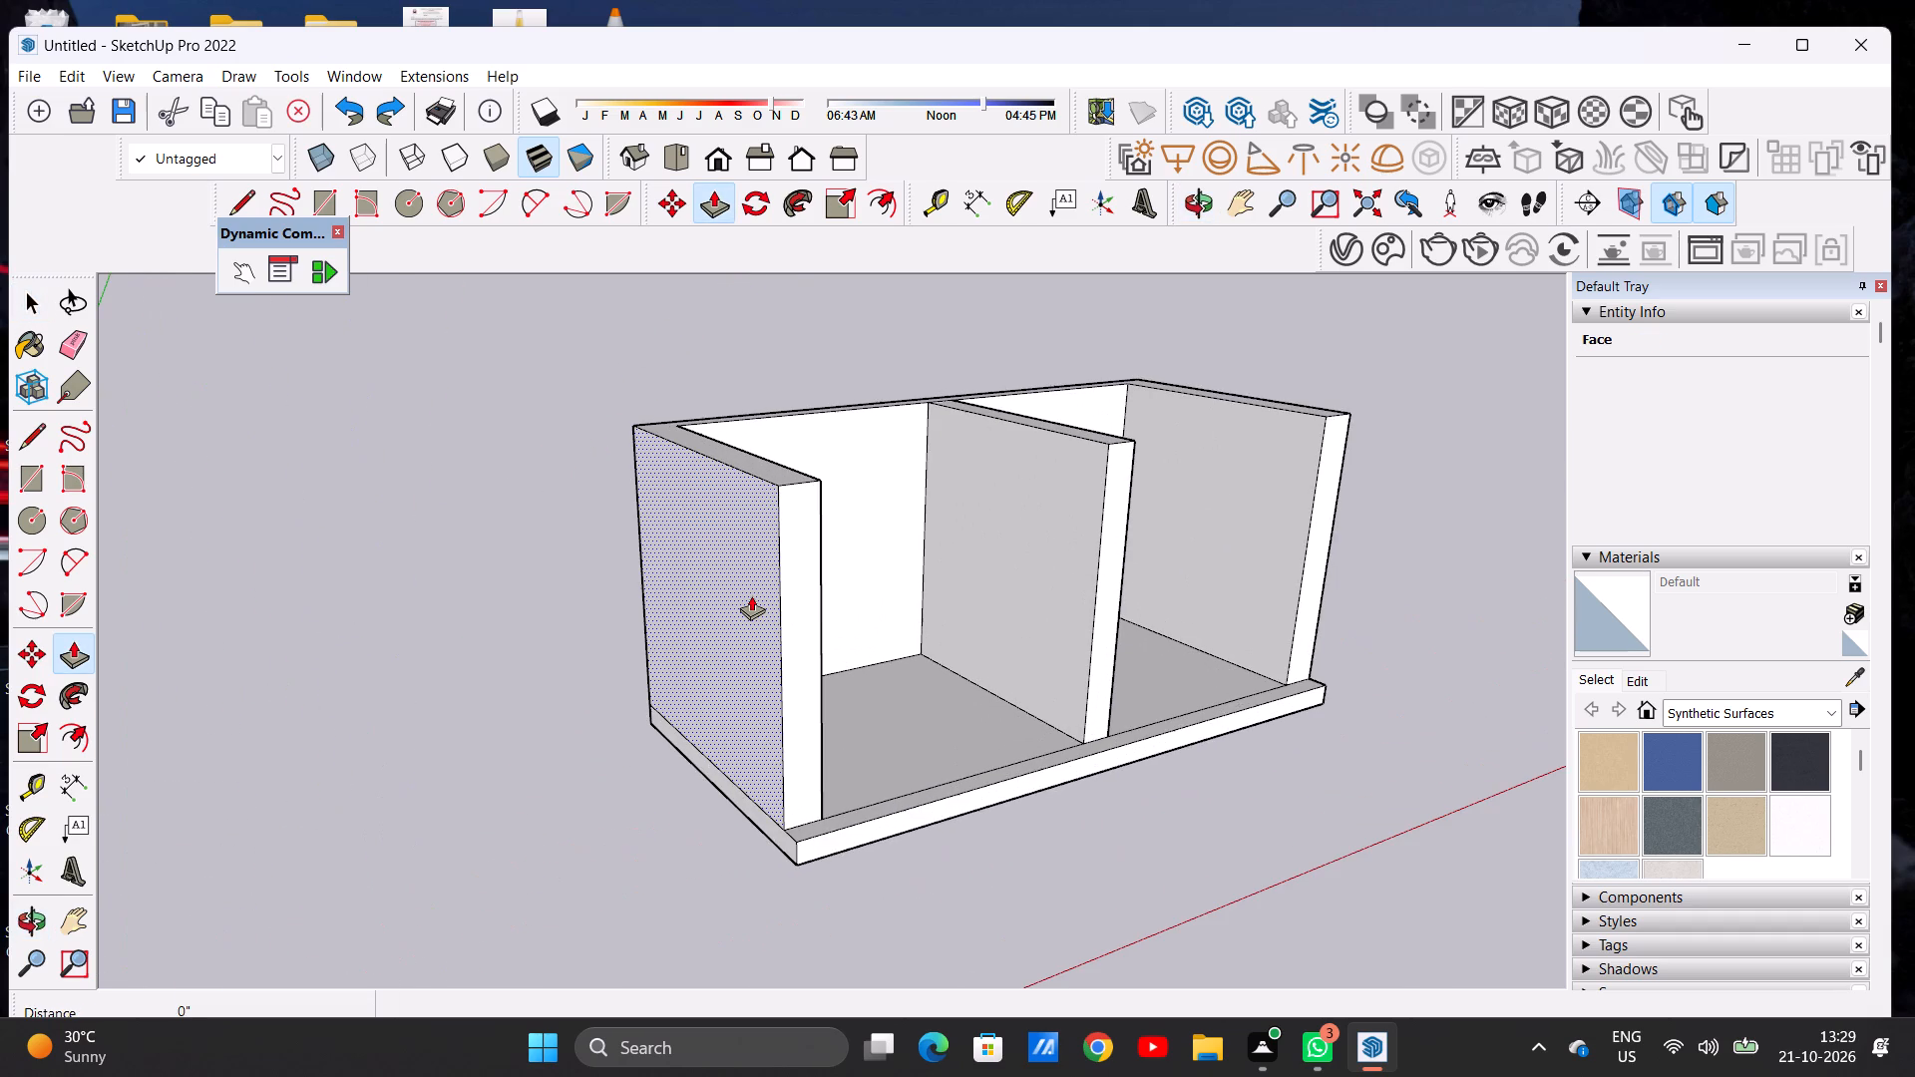
left_click(751, 595)
left_click(678, 619)
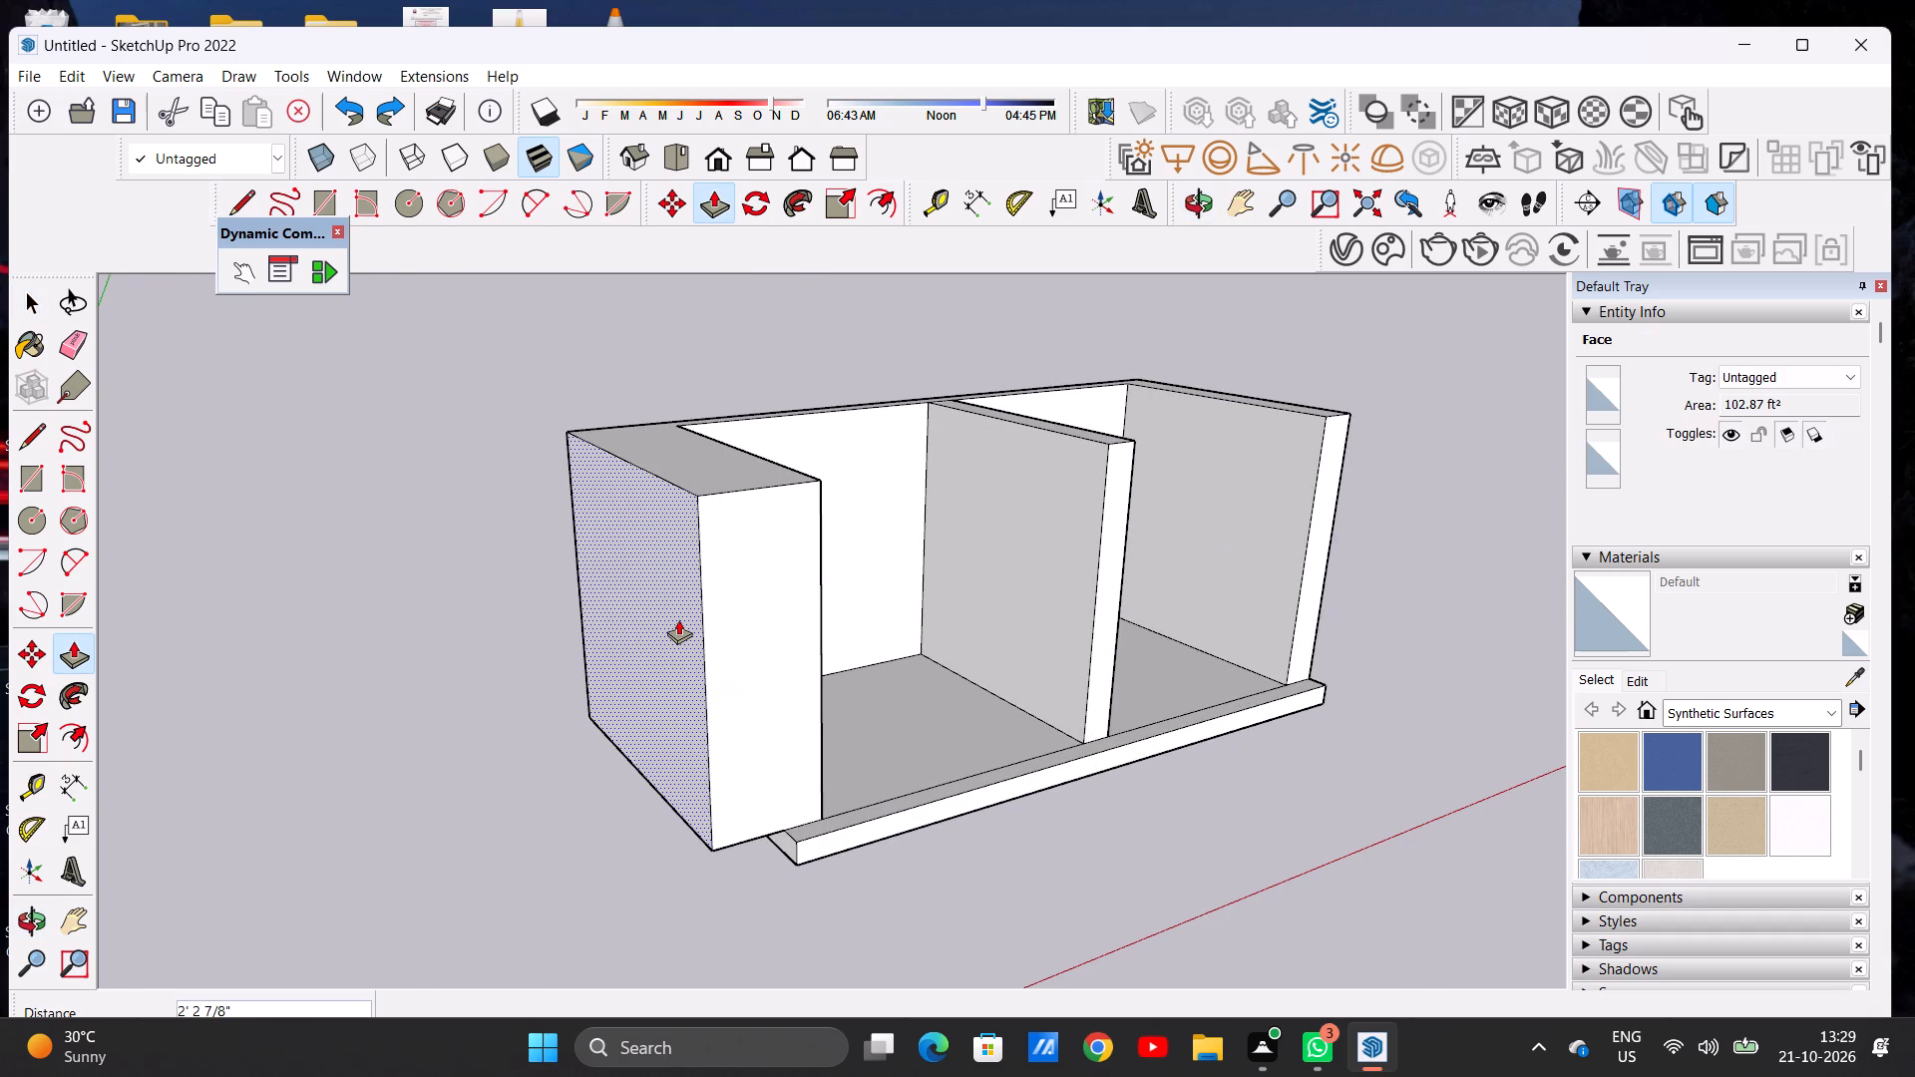
Extend the slab's left end face outward until it is flush with the left wall's outer face.
scroll(771, 925, "up", 9)
left_click(793, 783)
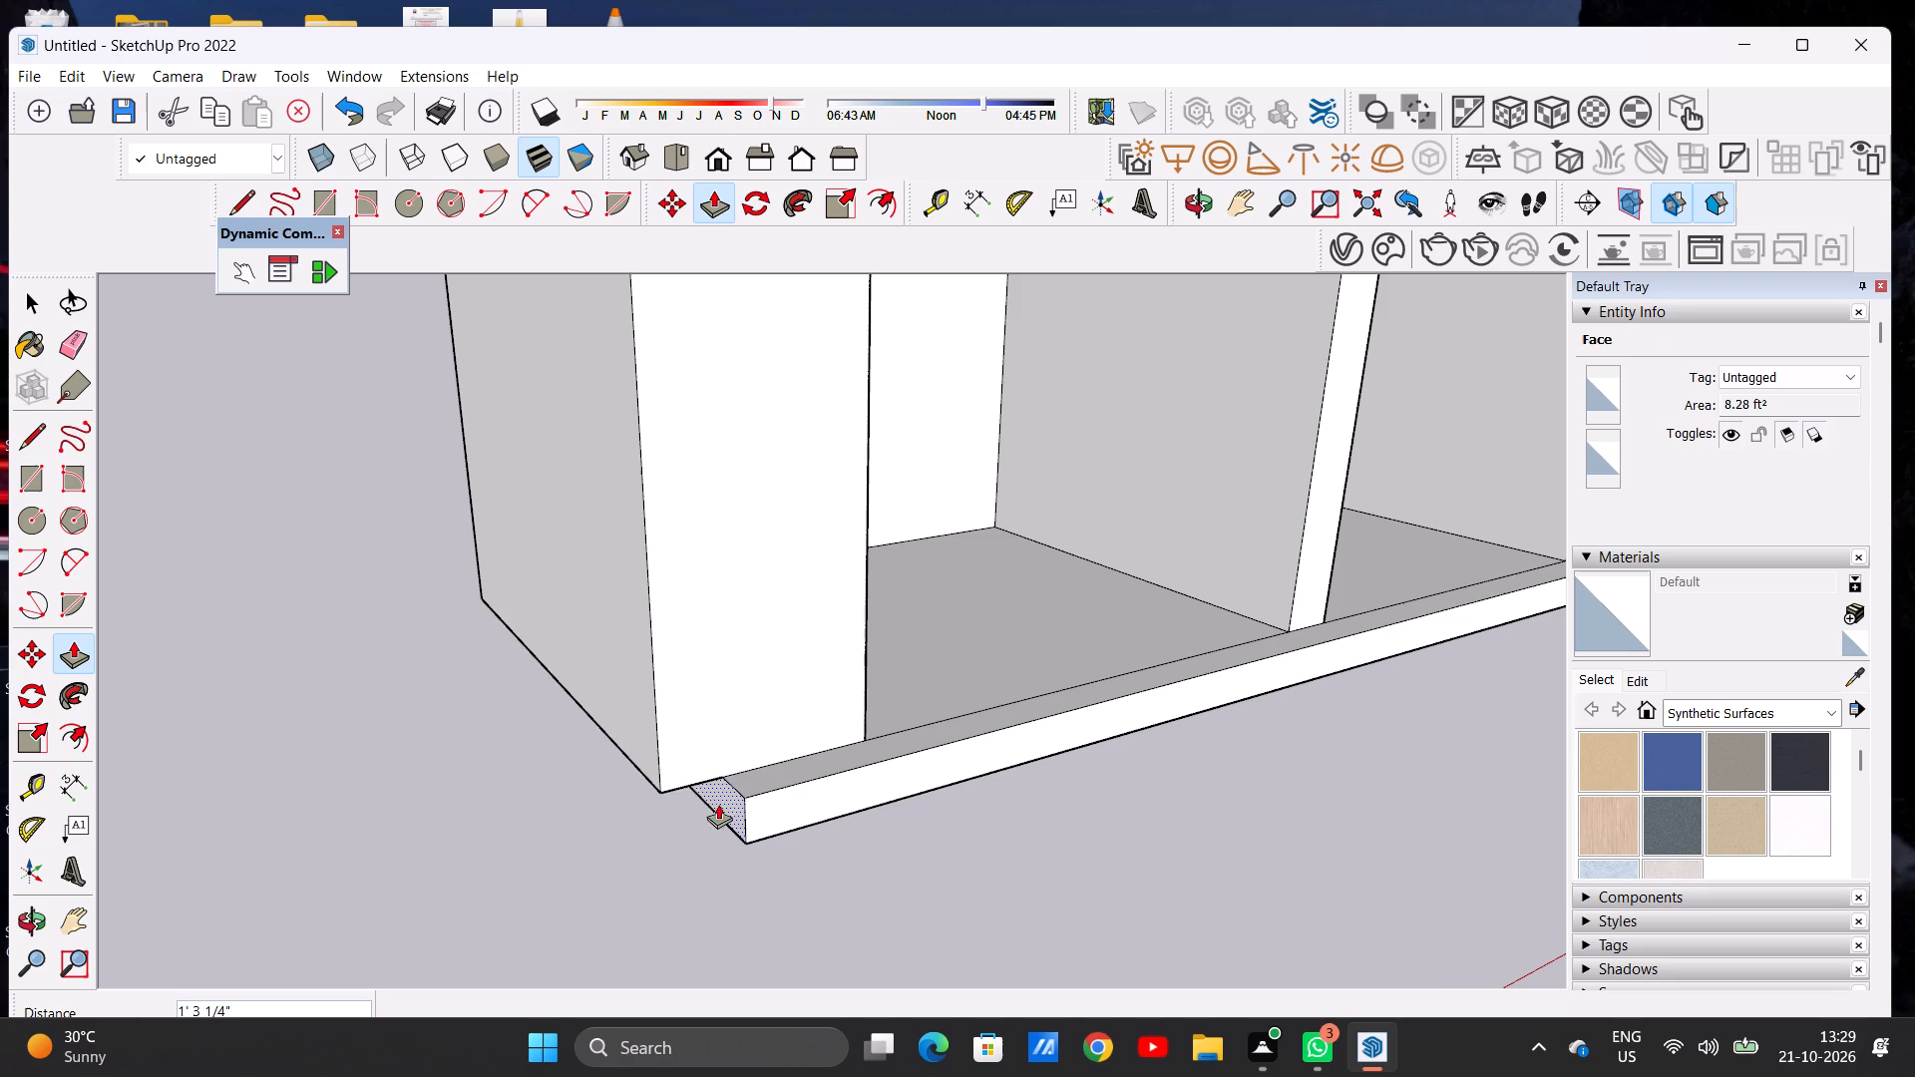
left_click(654, 781)
key("space")
Push the inner face of the left side wall outward about 1' 11 1/8" to thin the wall and widen the bay.
scroll(858, 810, "down", 3)
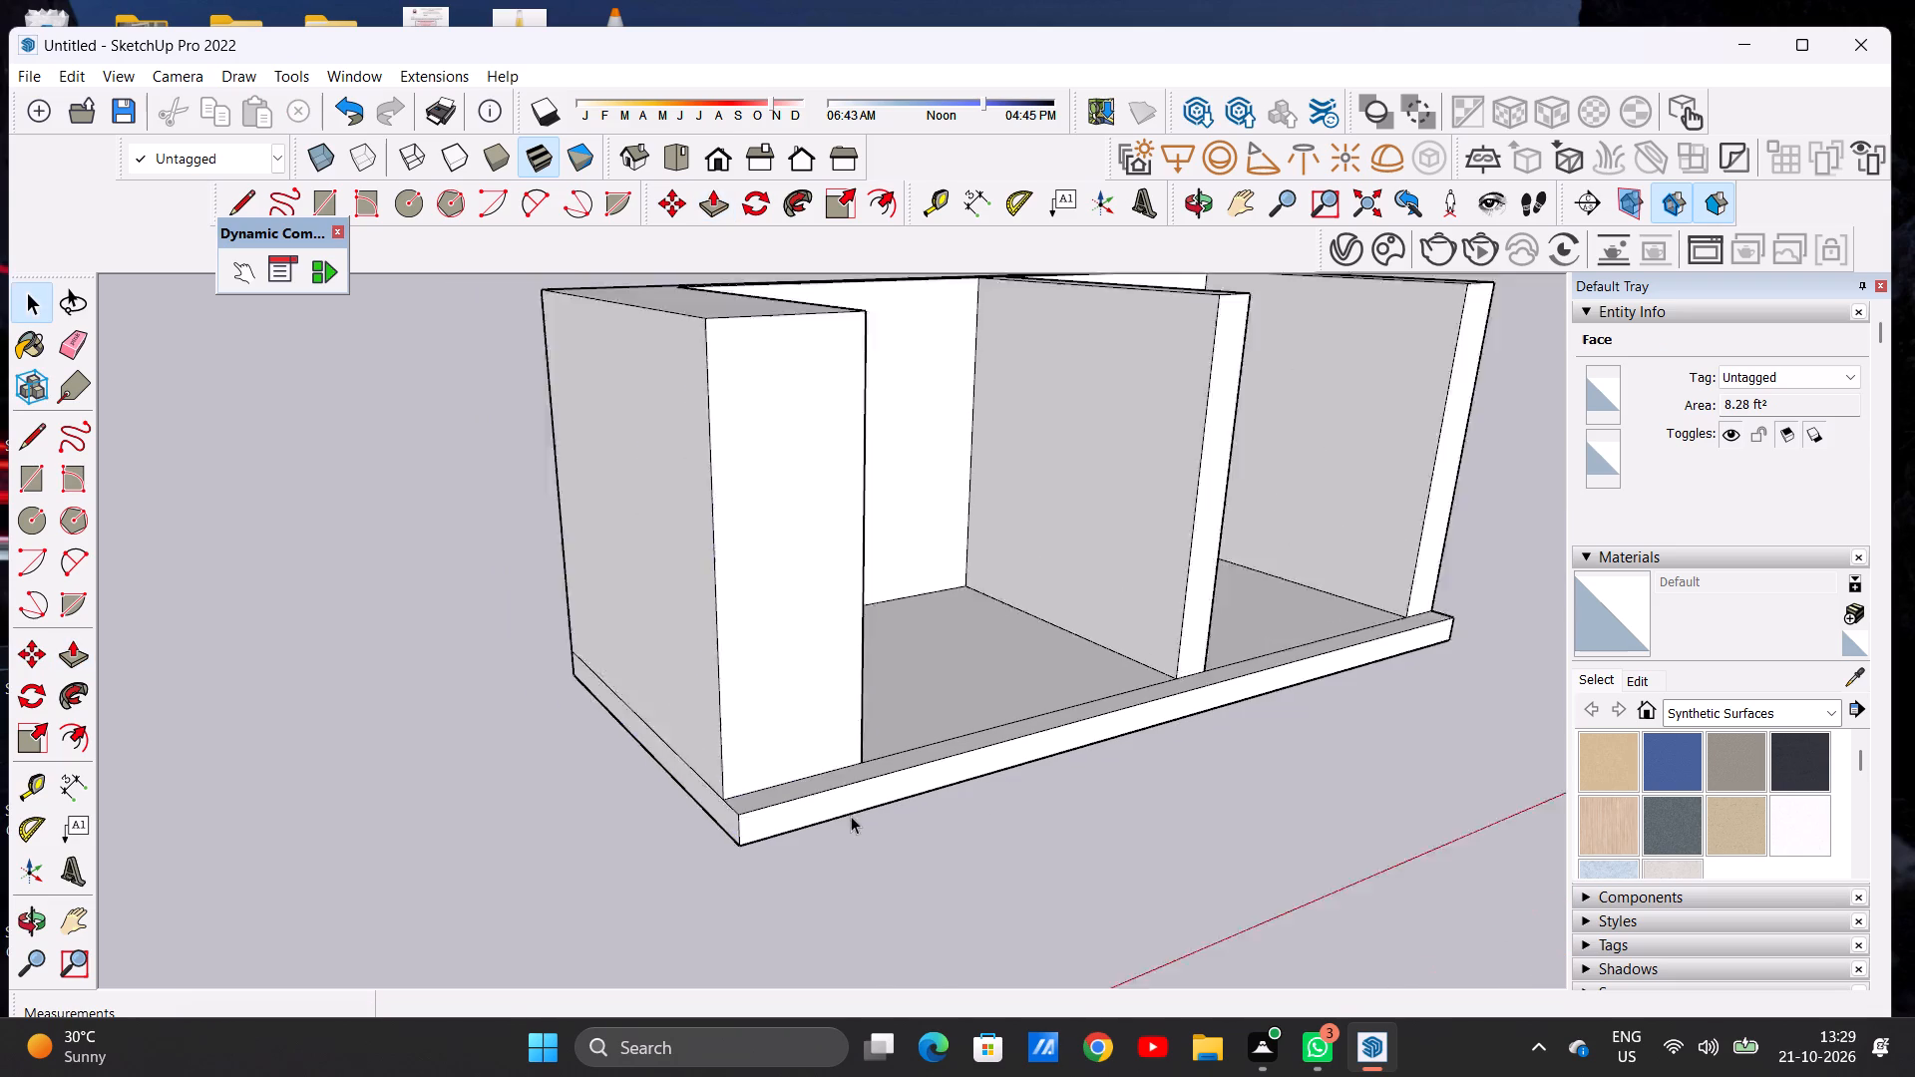
scroll(851, 816, "down", 11)
middle_click_drag(916, 732, 580, 767)
scroll(703, 634, "up", 4)
key("p")
middle_click_drag(714, 680, 711, 678)
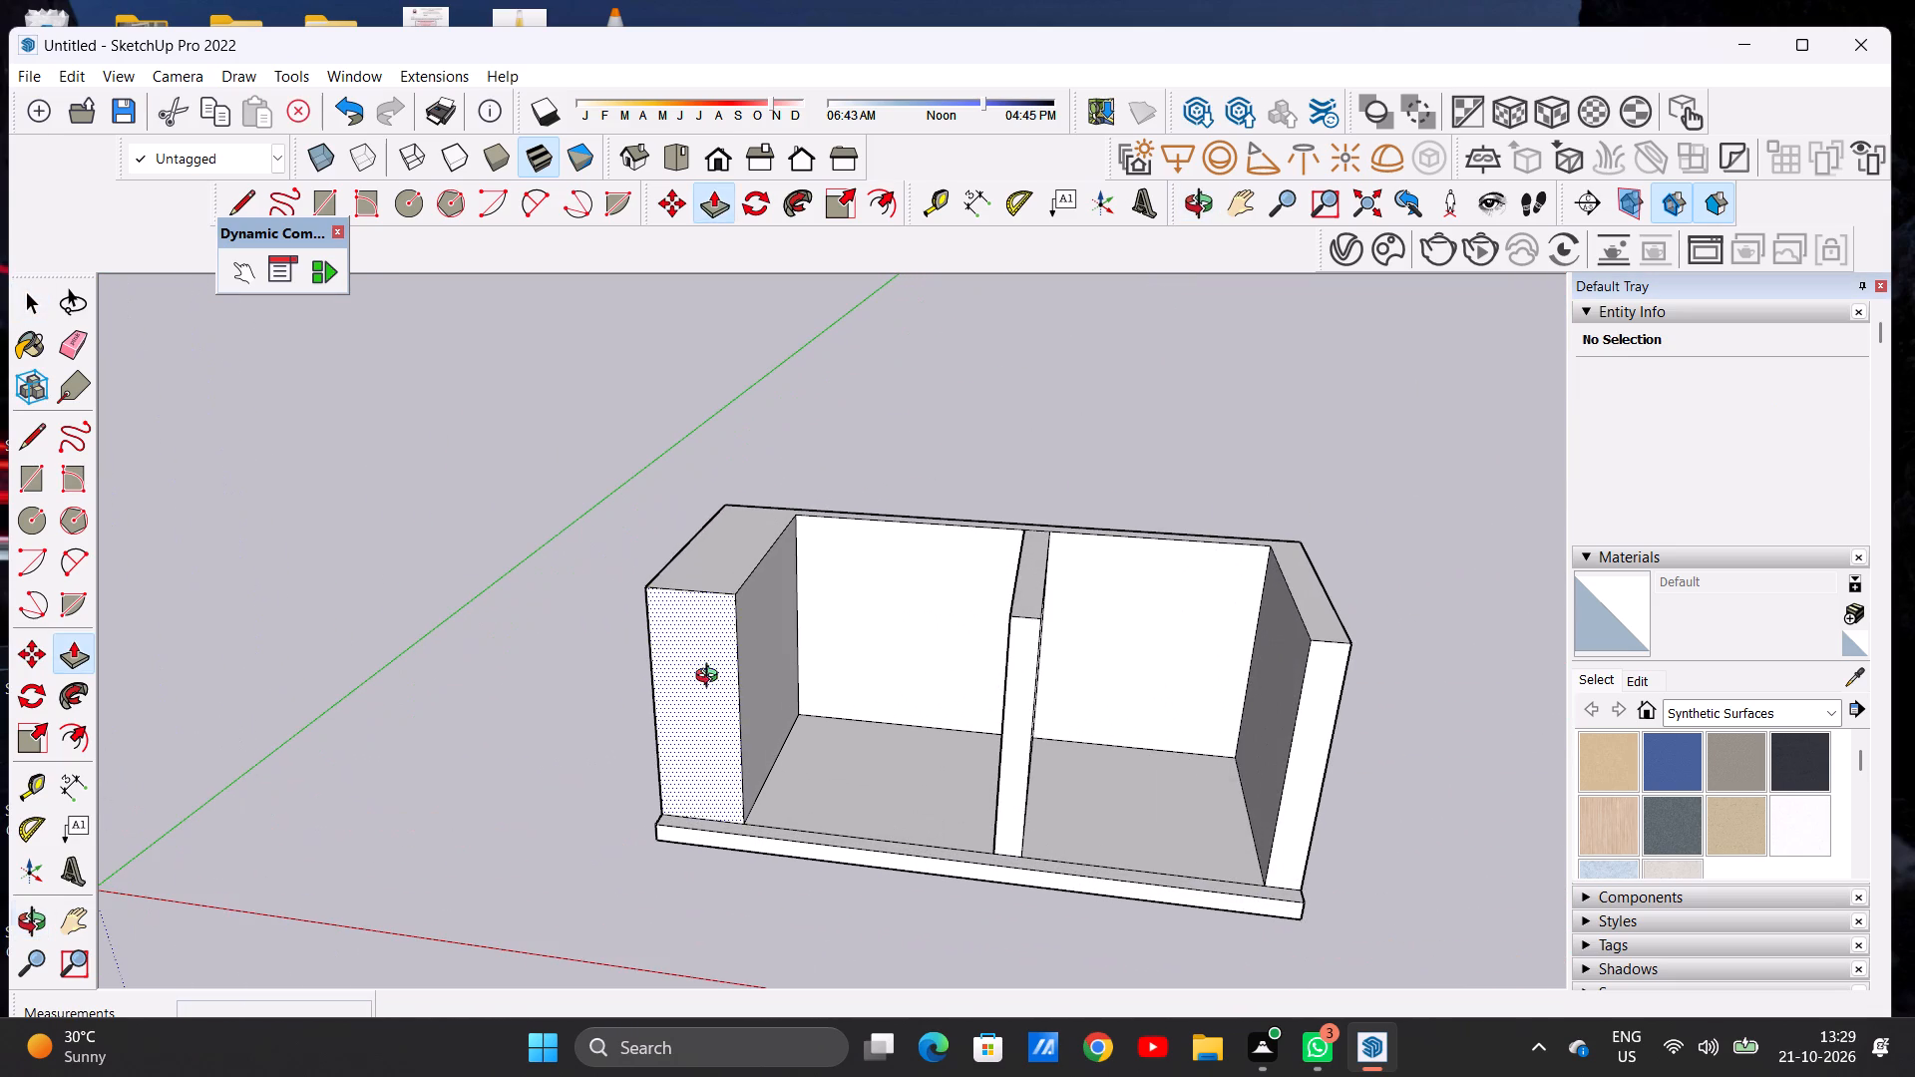
middle_click_drag(711, 678, 613, 530)
scroll(708, 547, "up", 13)
left_click(735, 614)
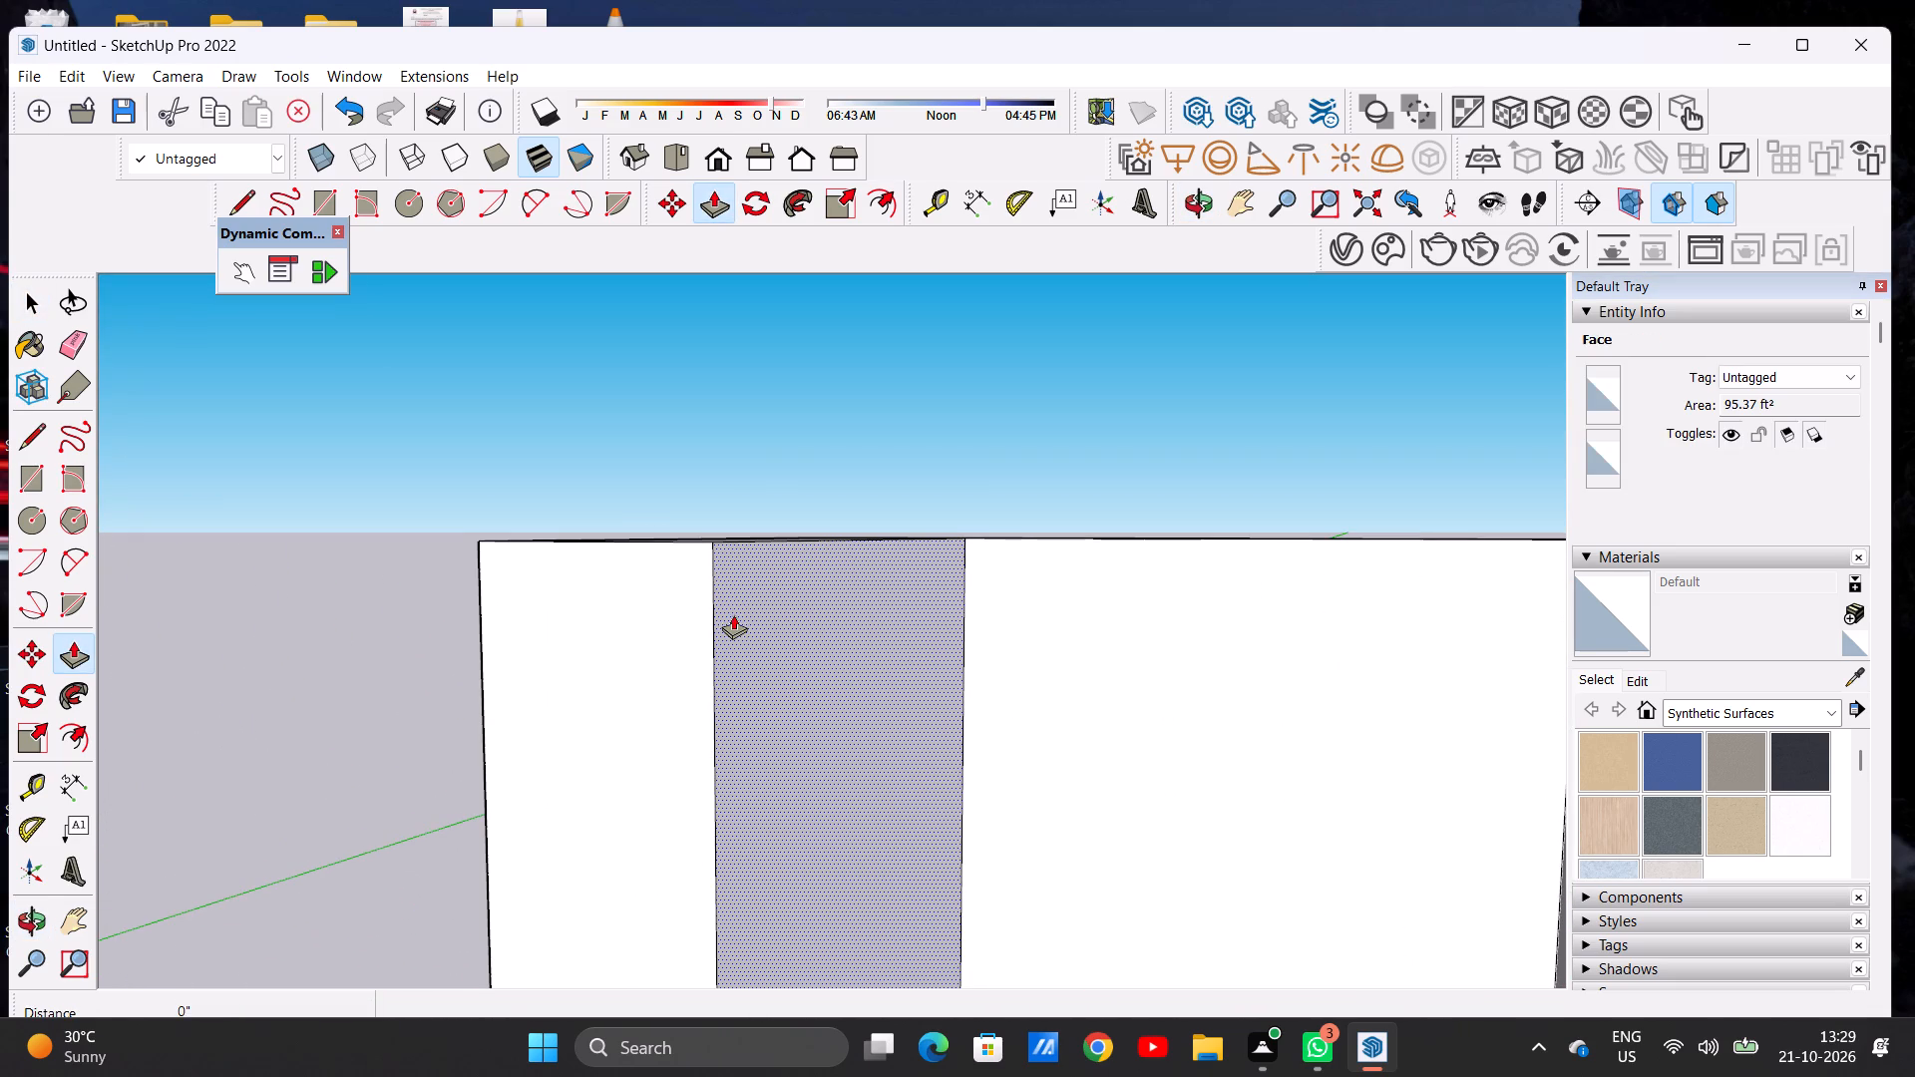
left_click(603, 580)
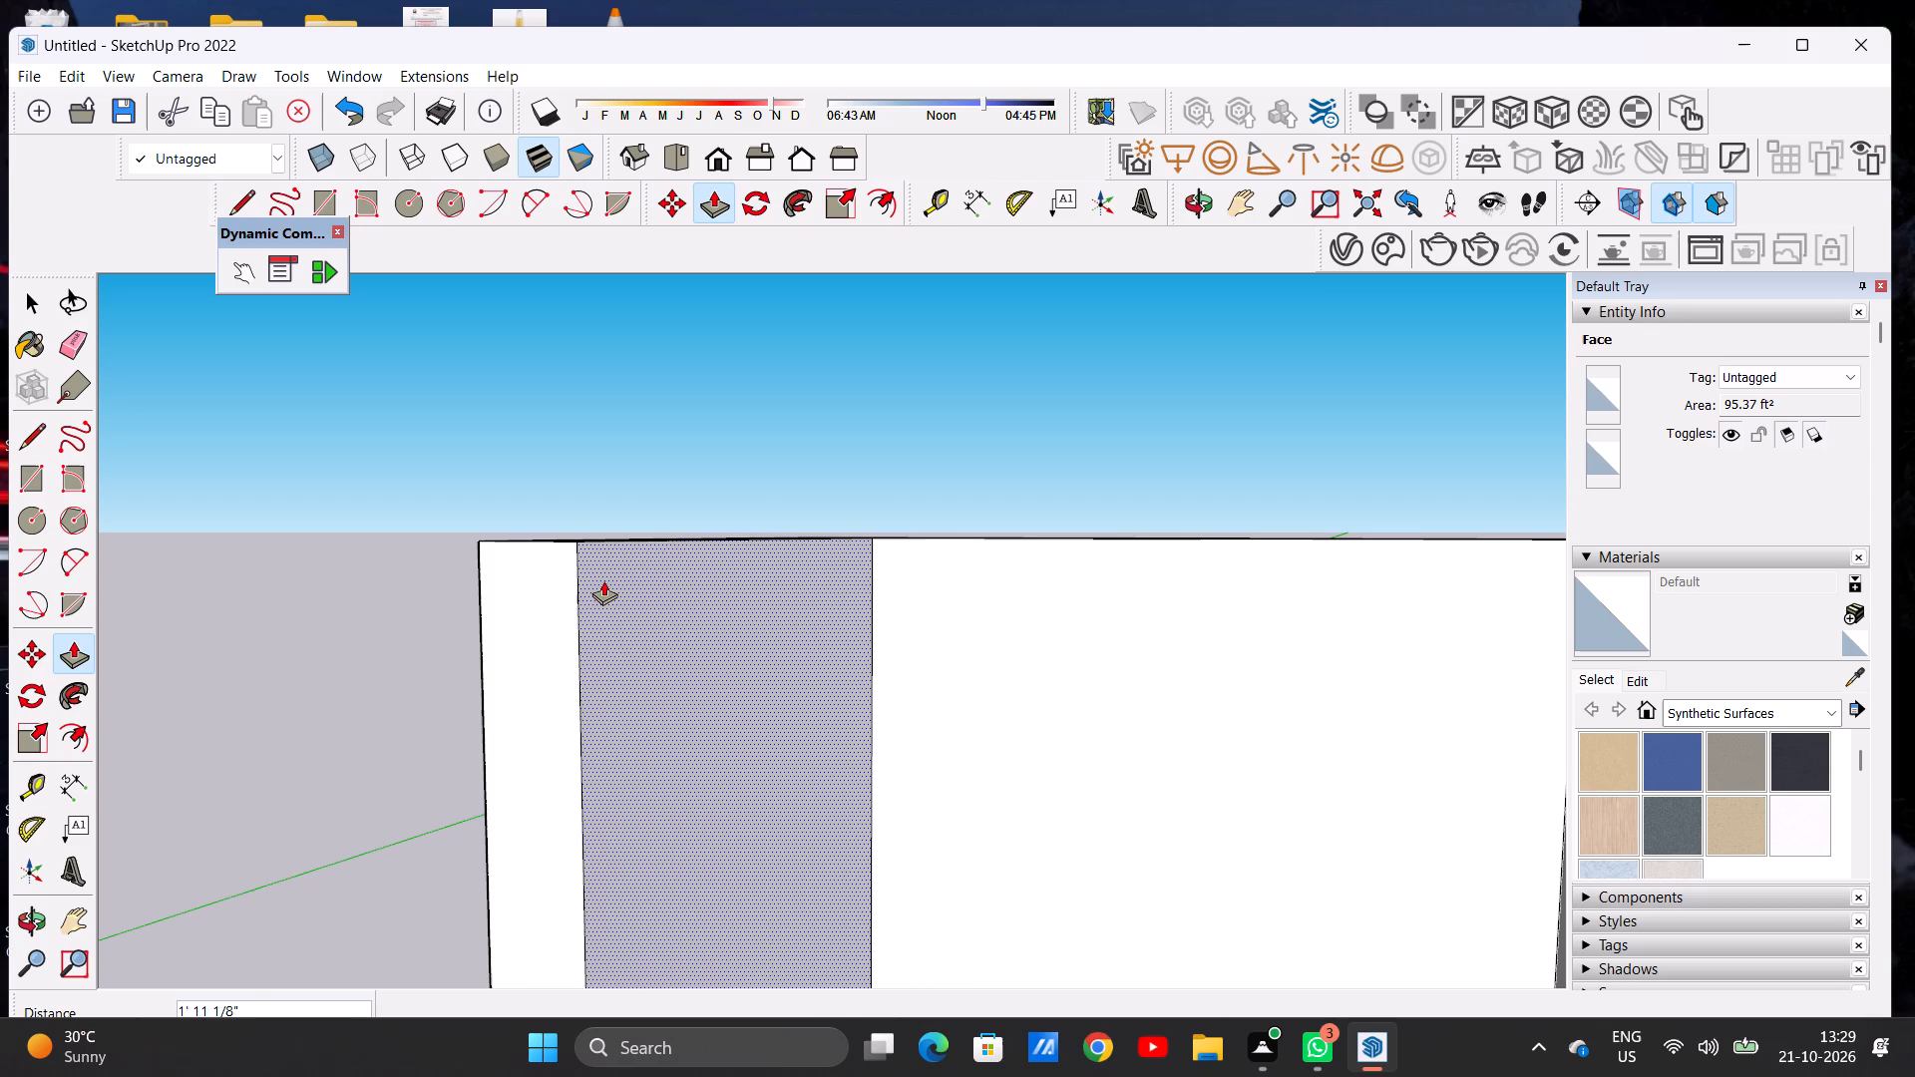
key("space")
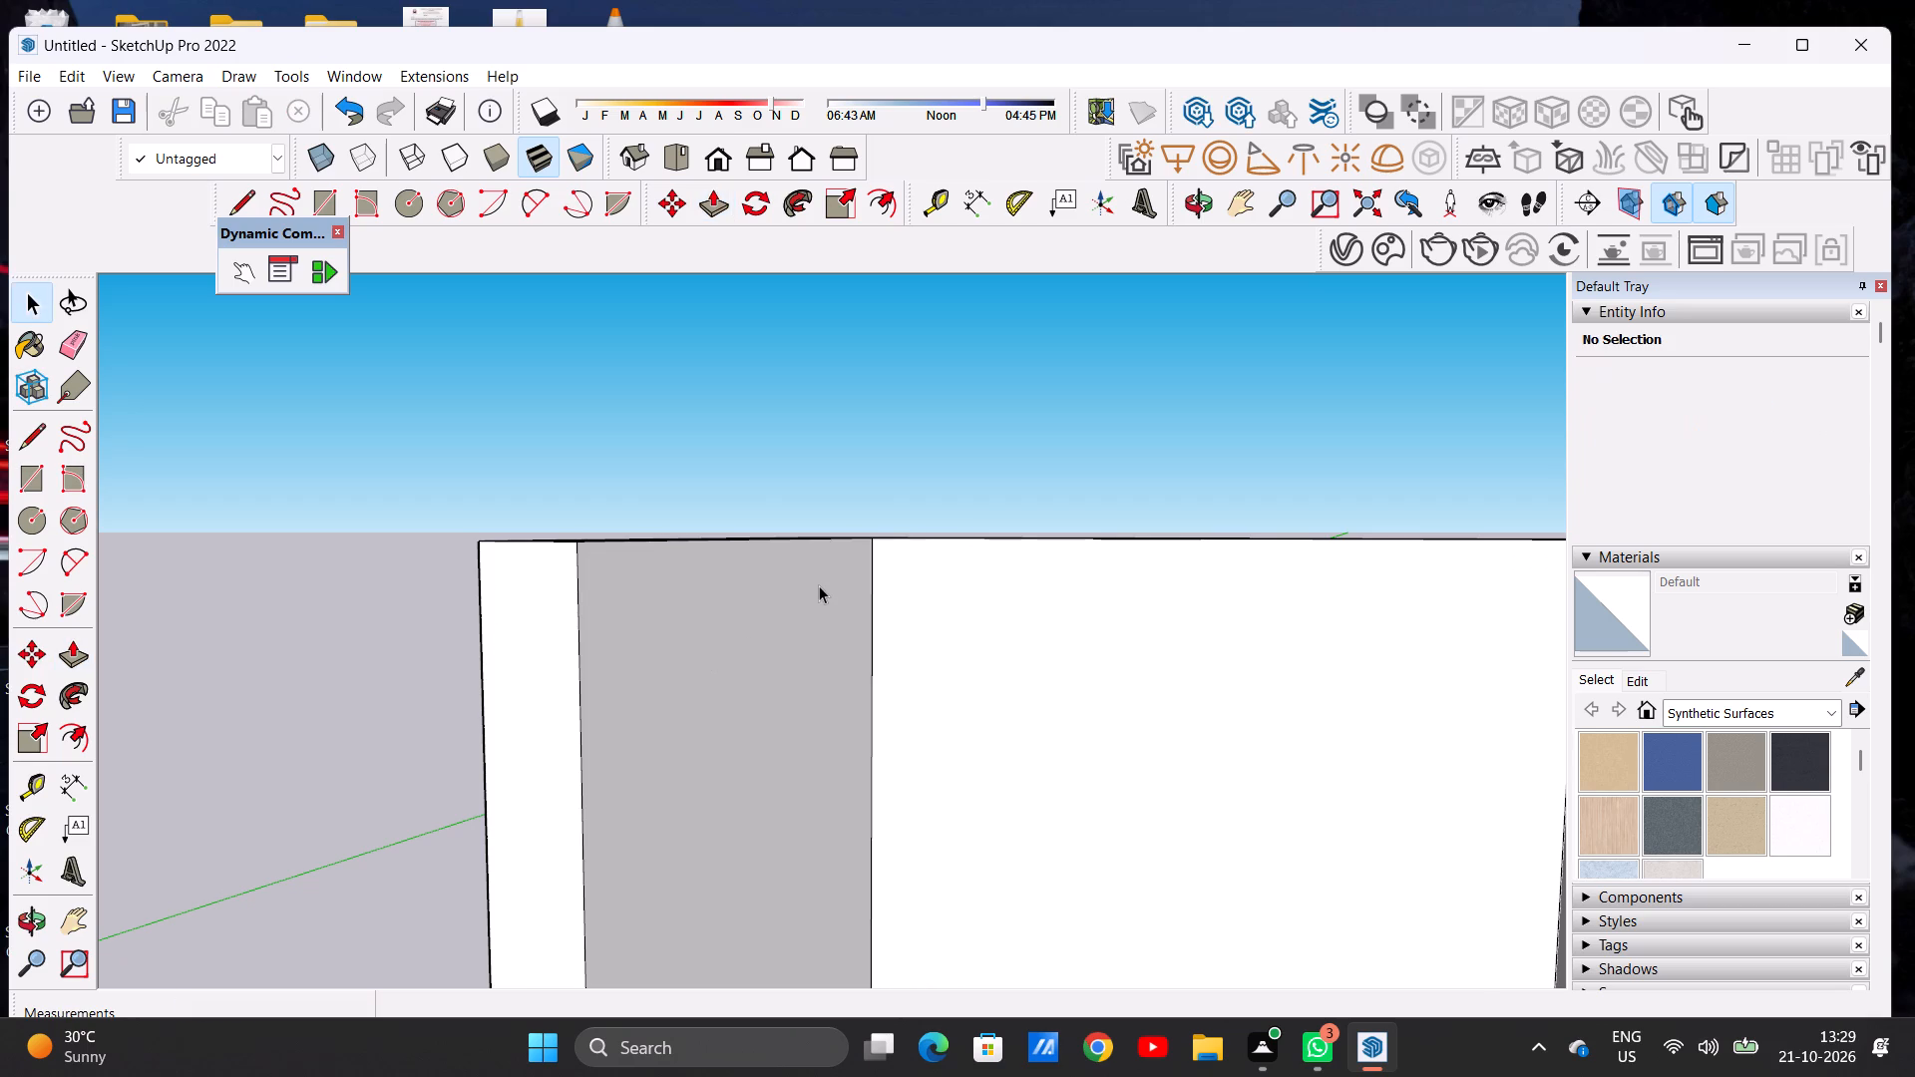
Pull the outer face of the left side wall outward another 2' 2".
scroll(819, 585, "down", 13)
middle_click_drag(820, 620, 989, 699)
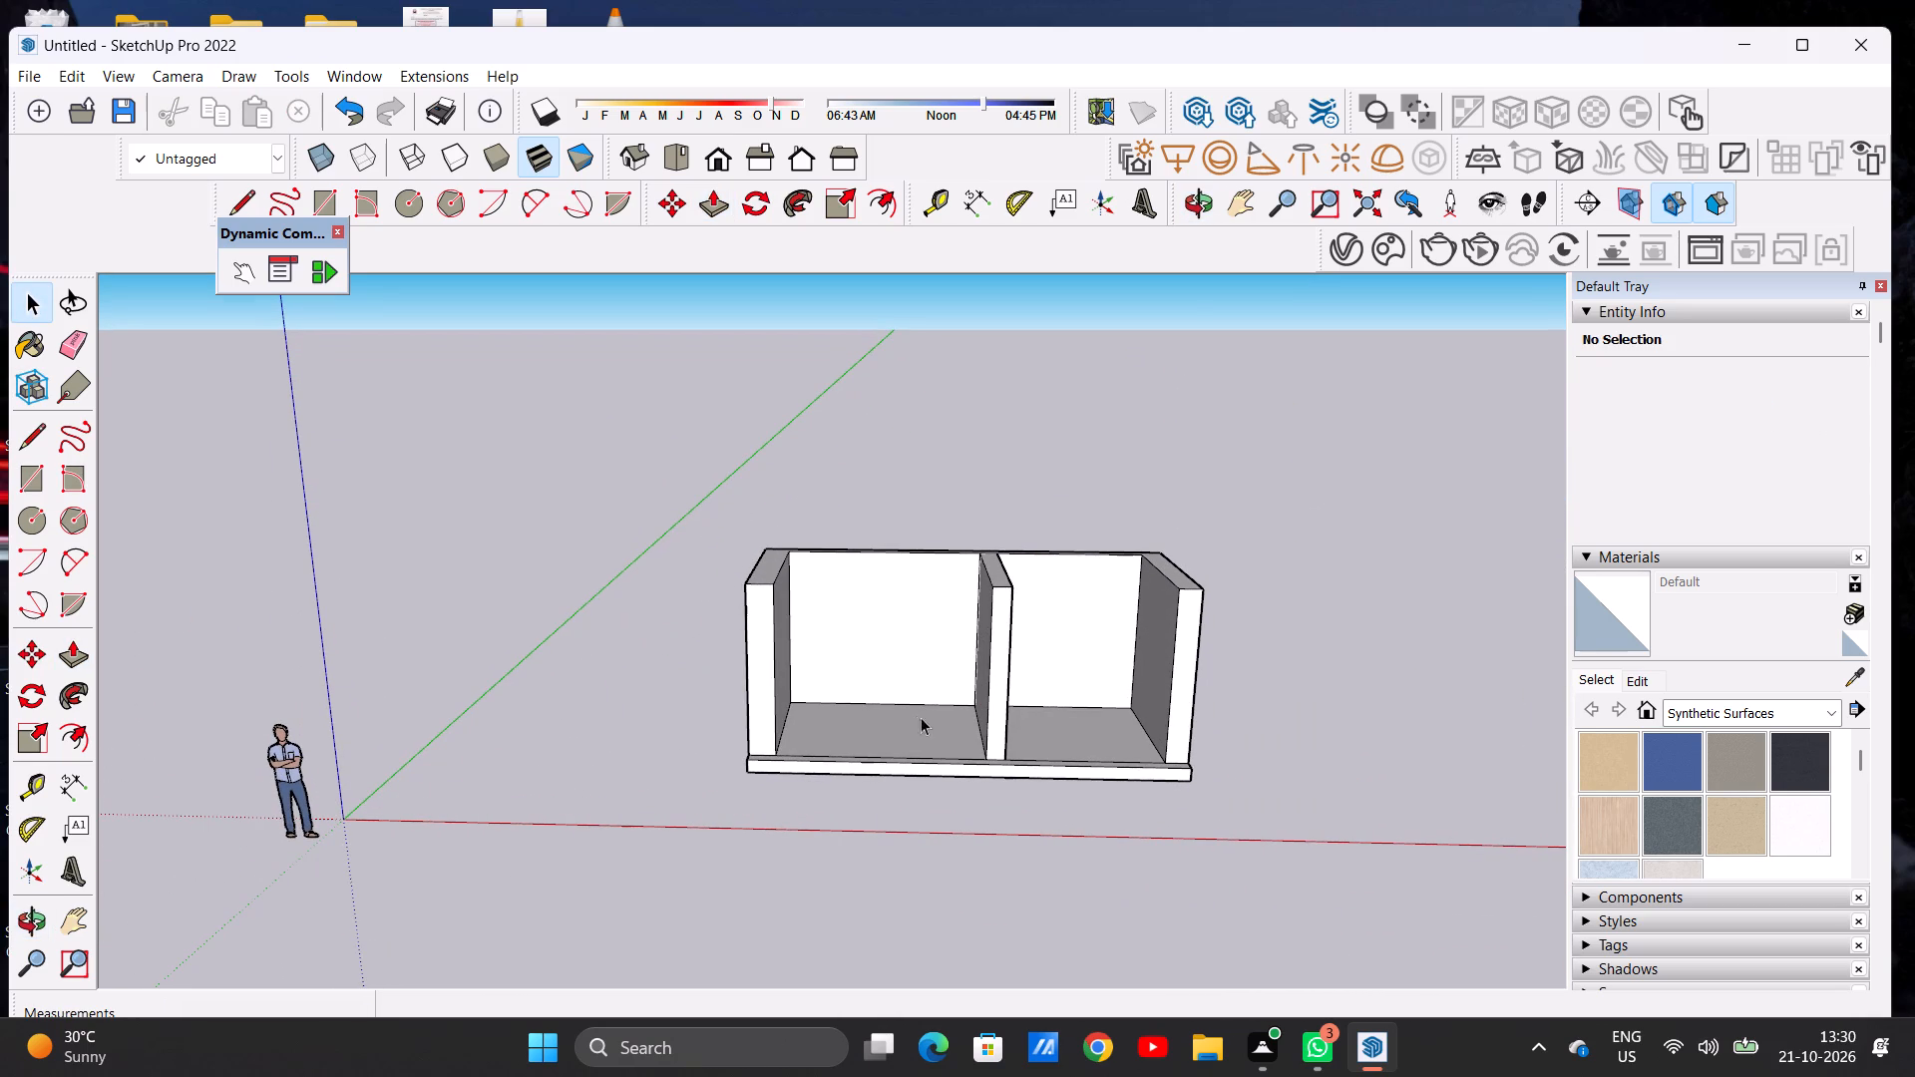
scroll(772, 698, "down", 3)
middle_click_drag(850, 691, 845, 648)
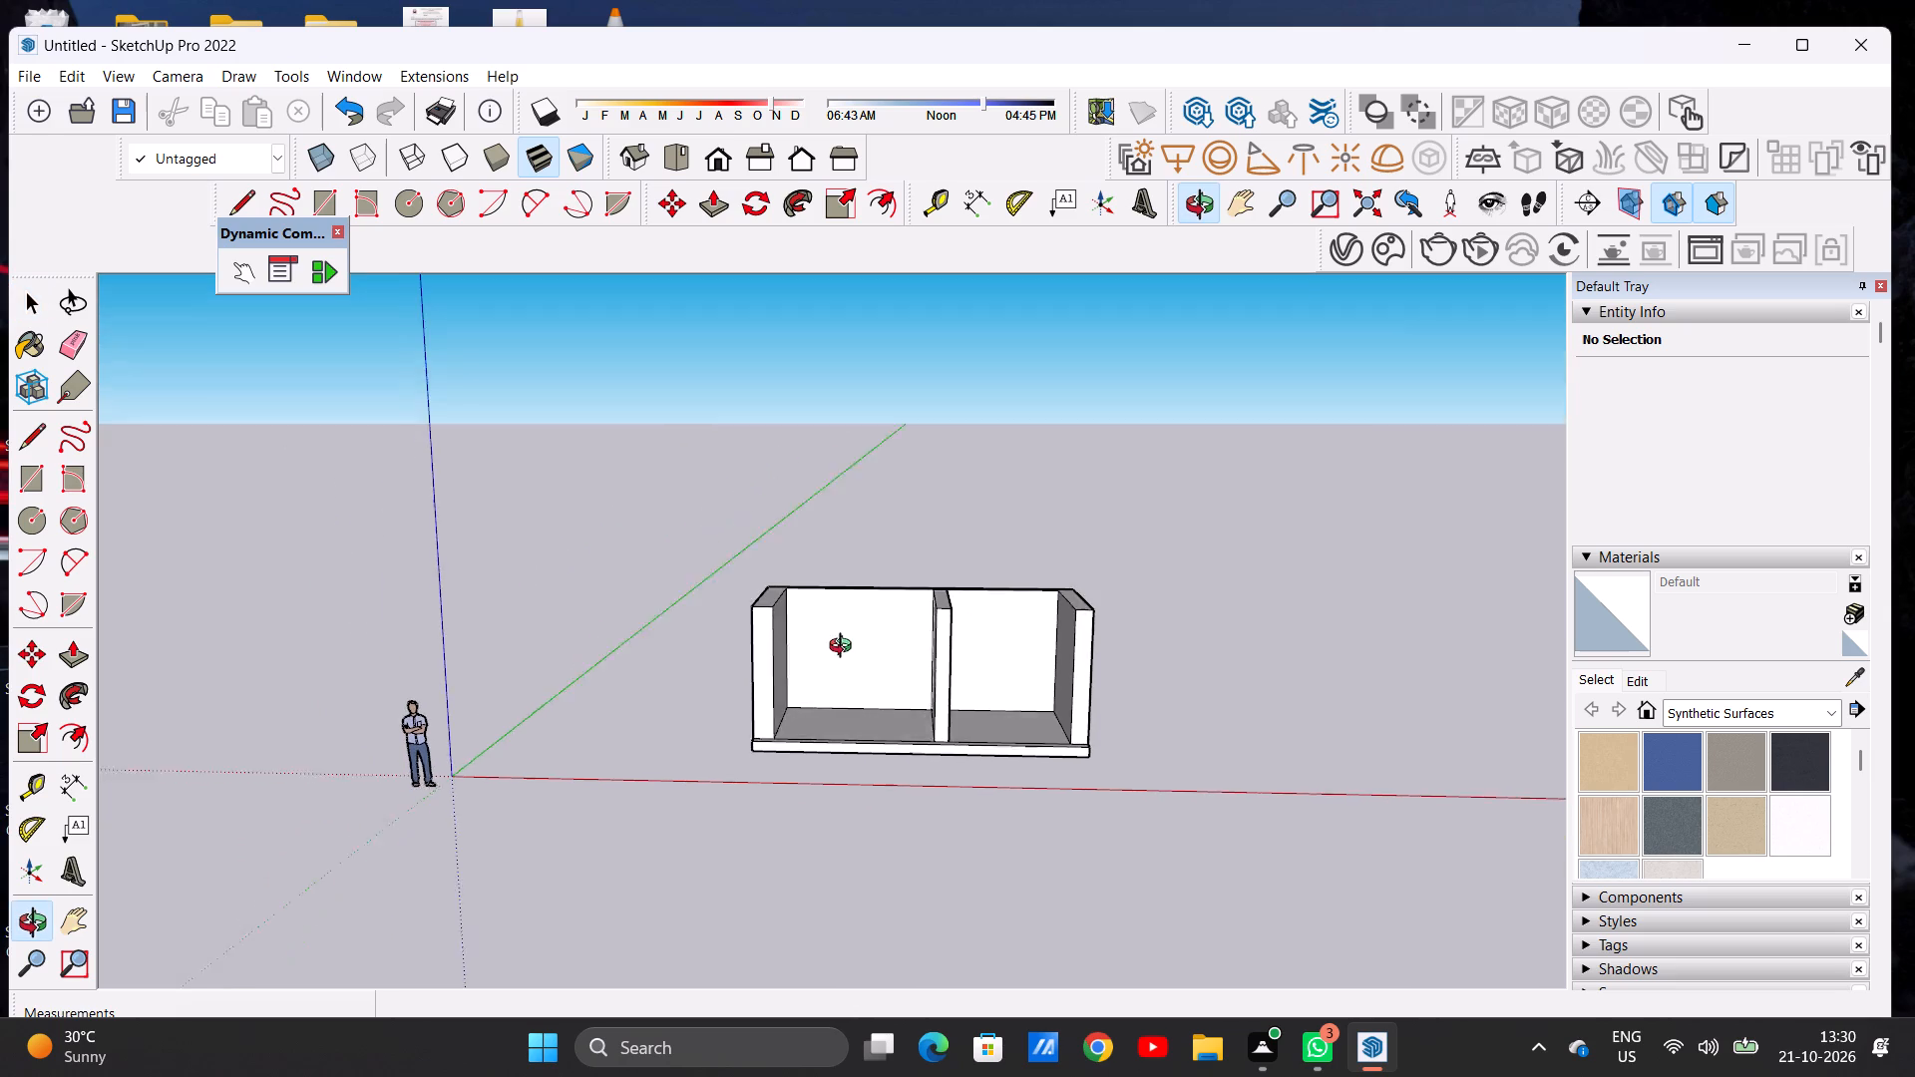
middle_click_drag(845, 648, 842, 599)
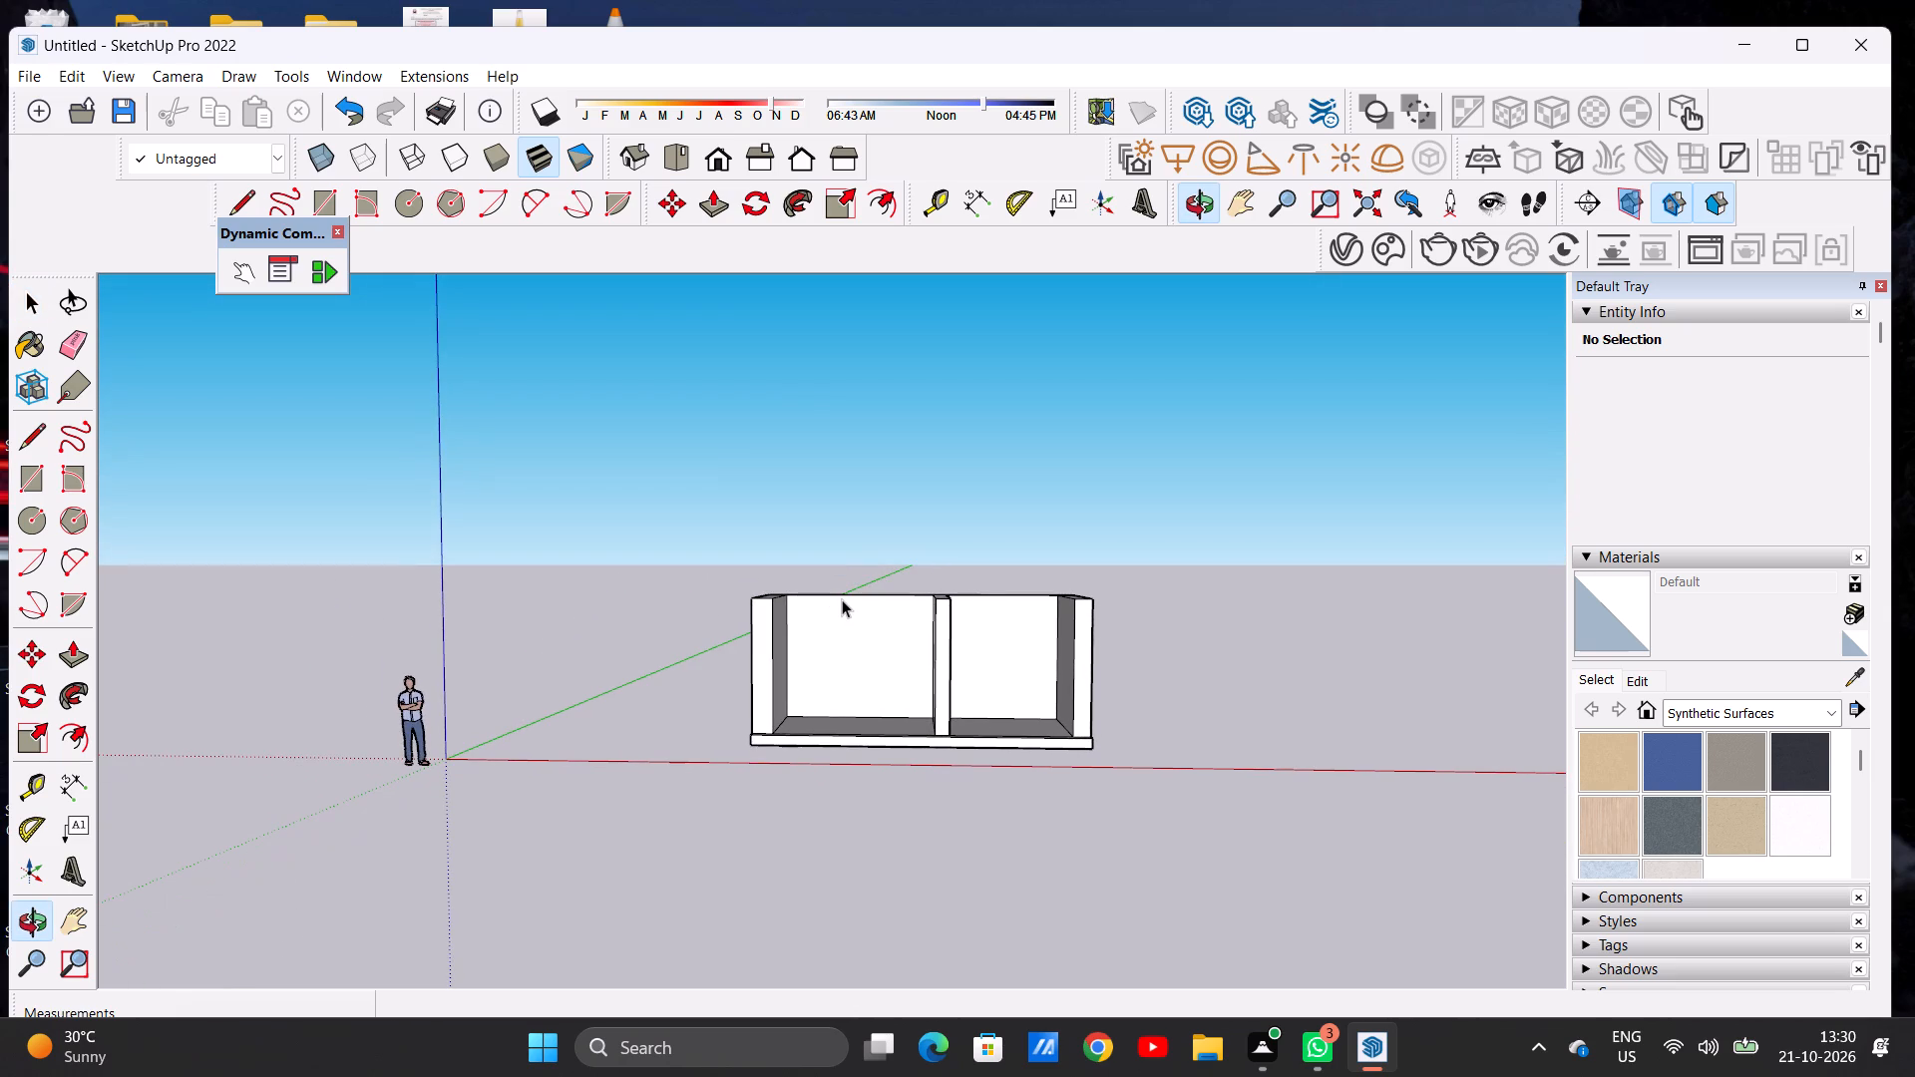
scroll(857, 679, "down", 3)
middle_click_drag(753, 686, 1123, 732)
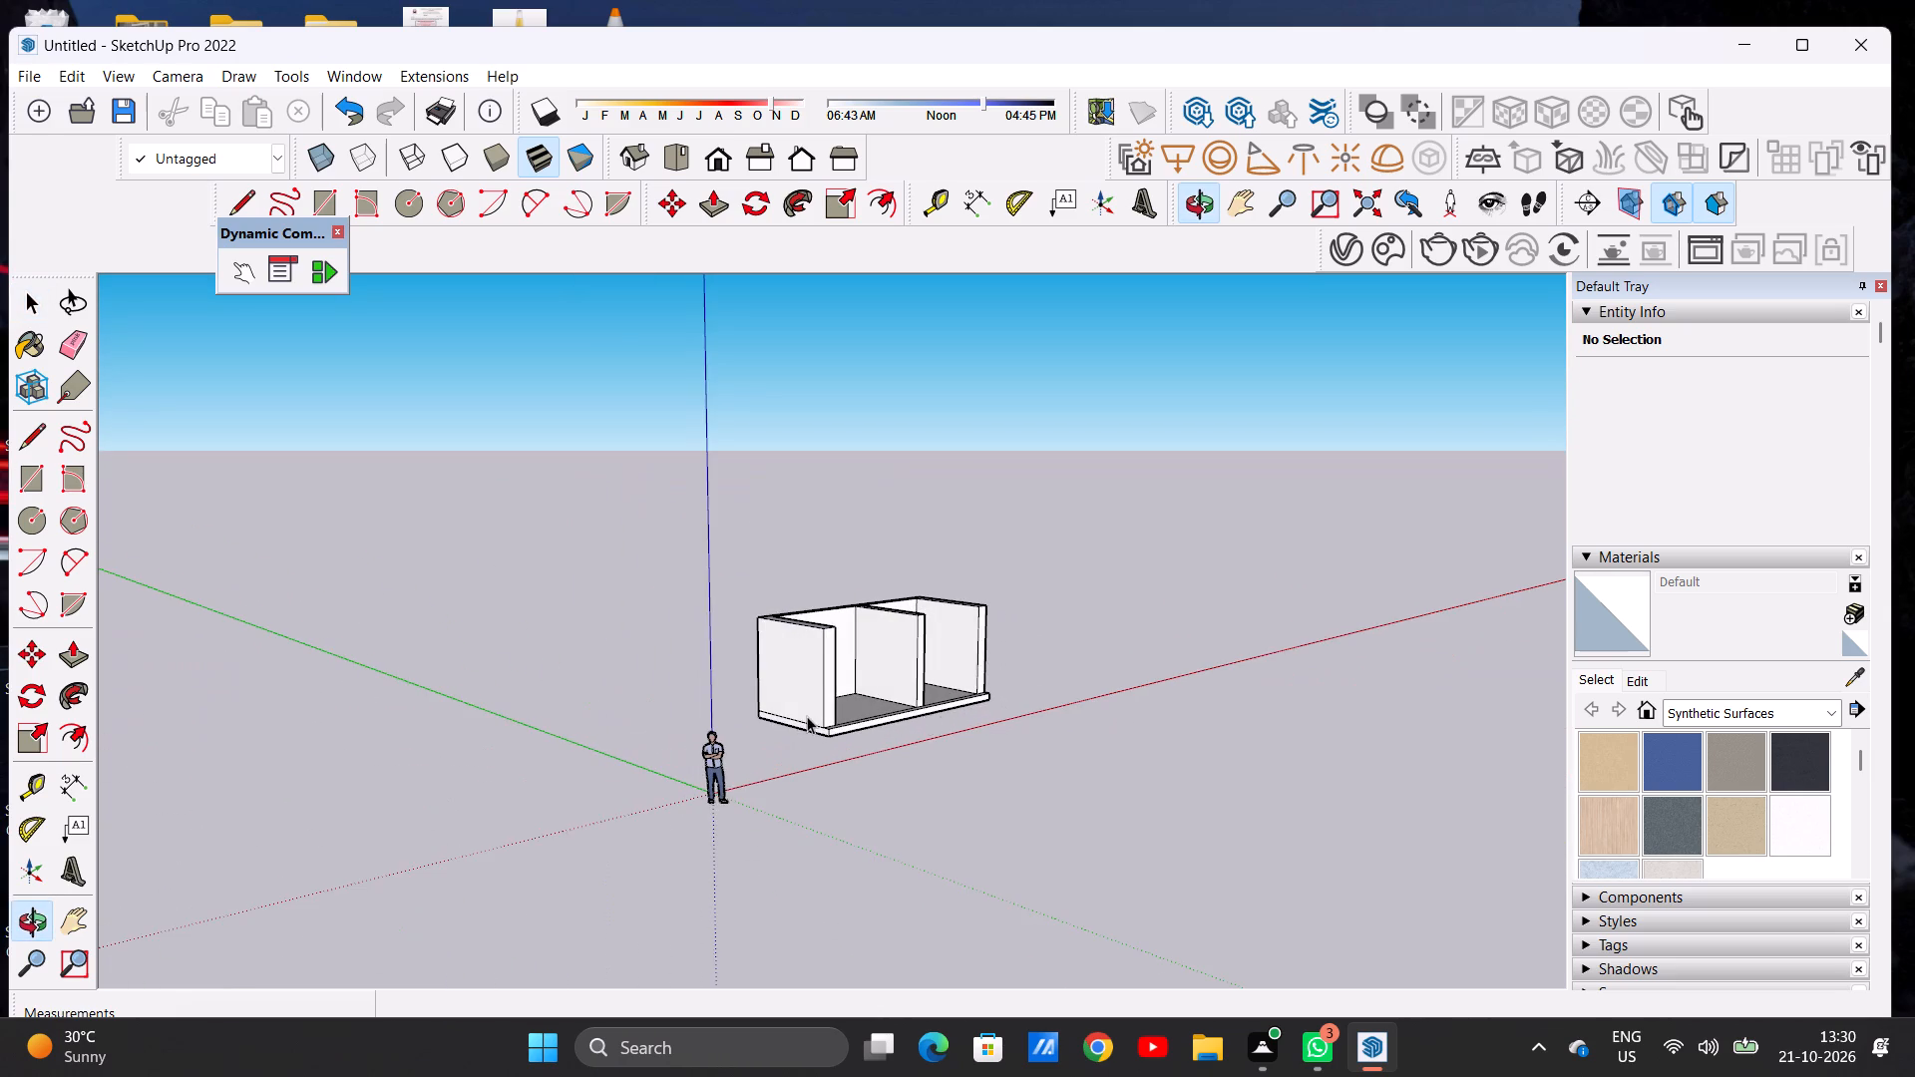
scroll(807, 716, "up", 13)
key("p")
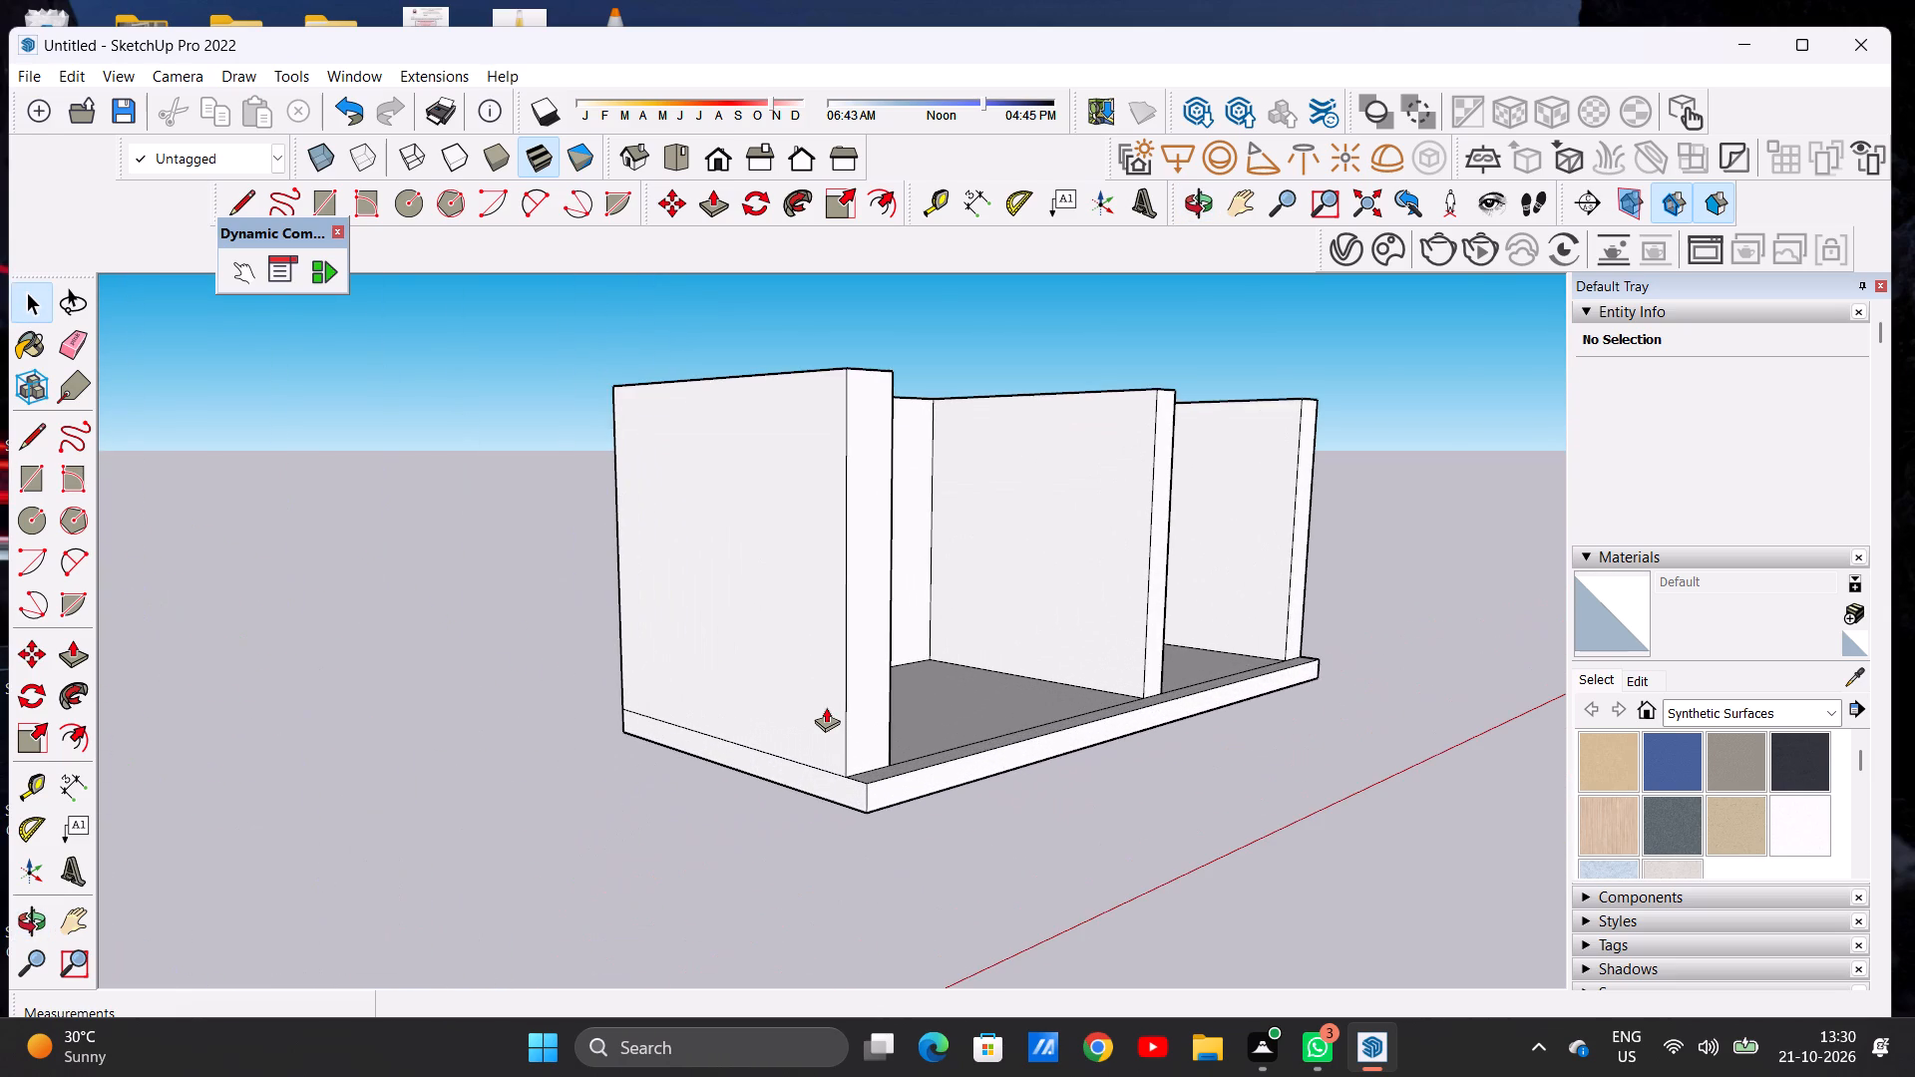
scroll(826, 707, "up", 6)
left_click(823, 706)
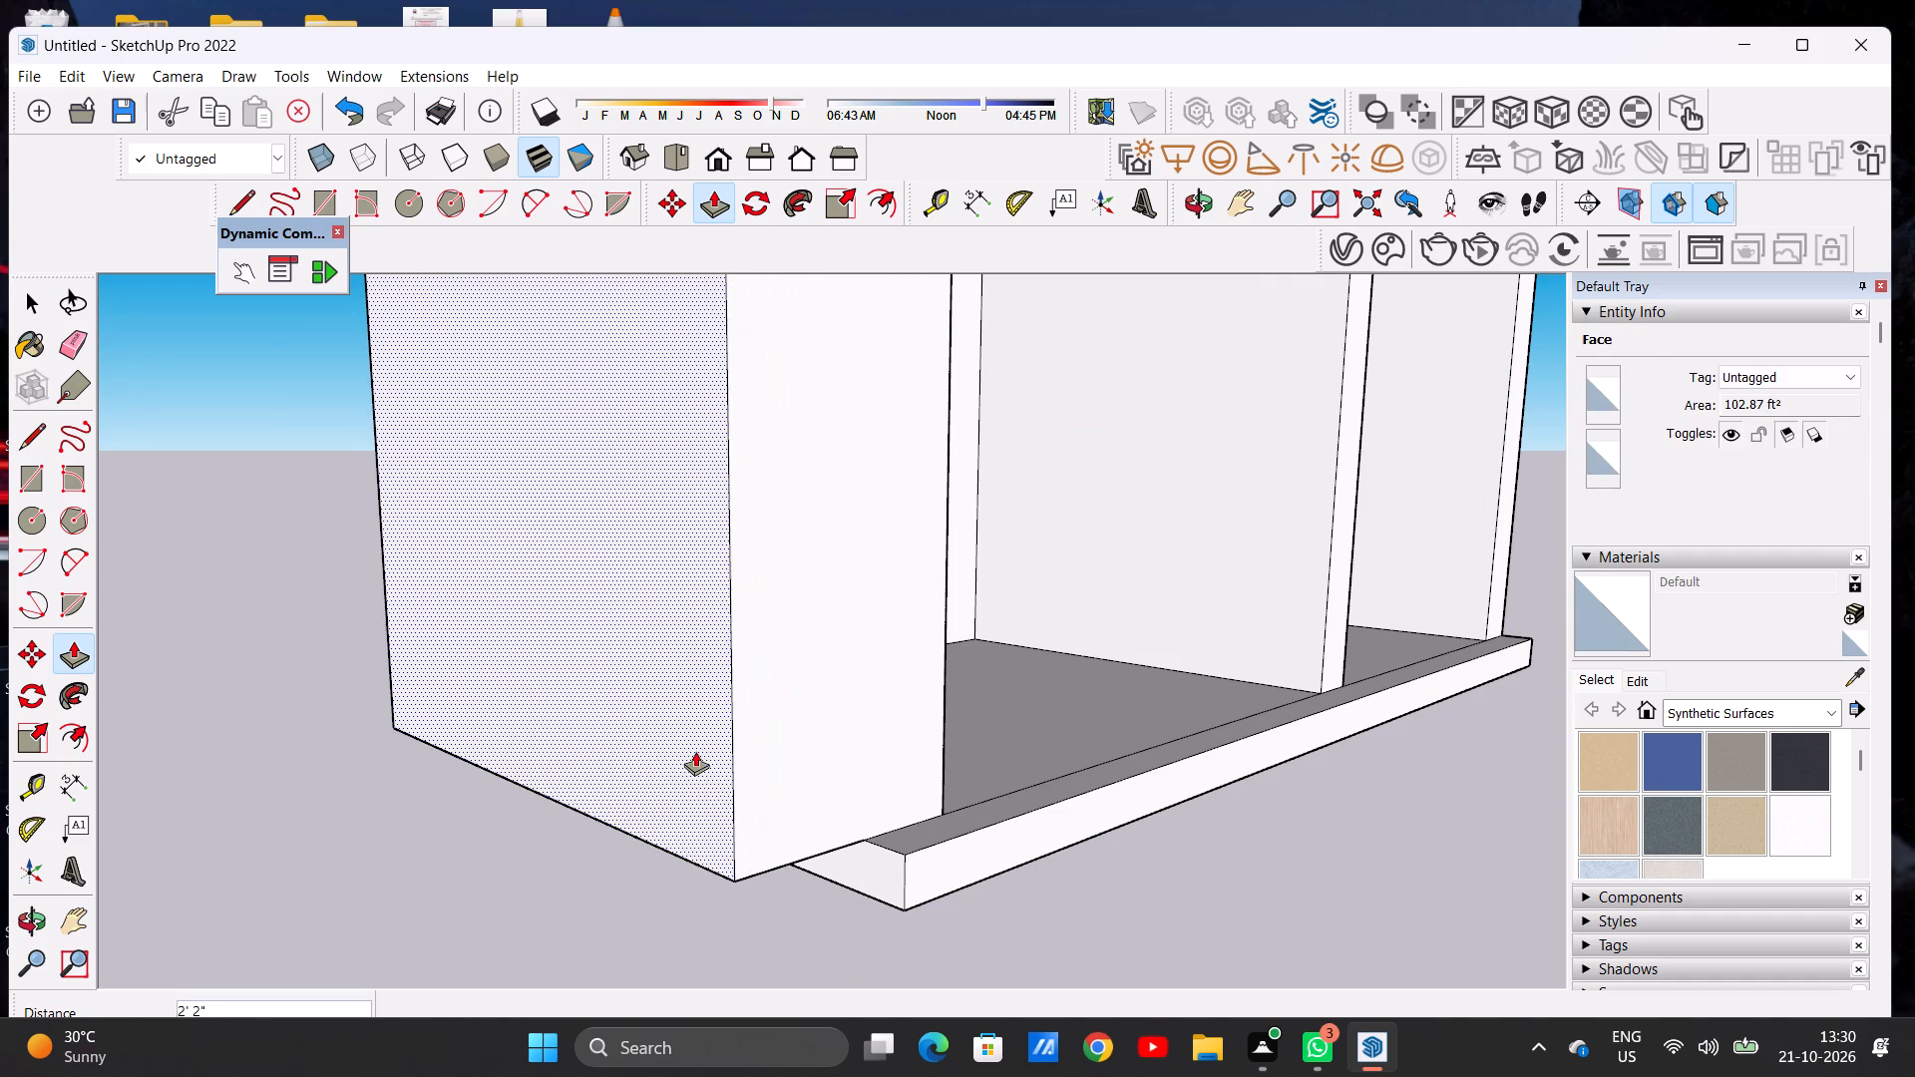
left_click(695, 751)
Extend the slab's left end face outward 2' 2", flush with the left wall's outer face.
left_click(885, 884)
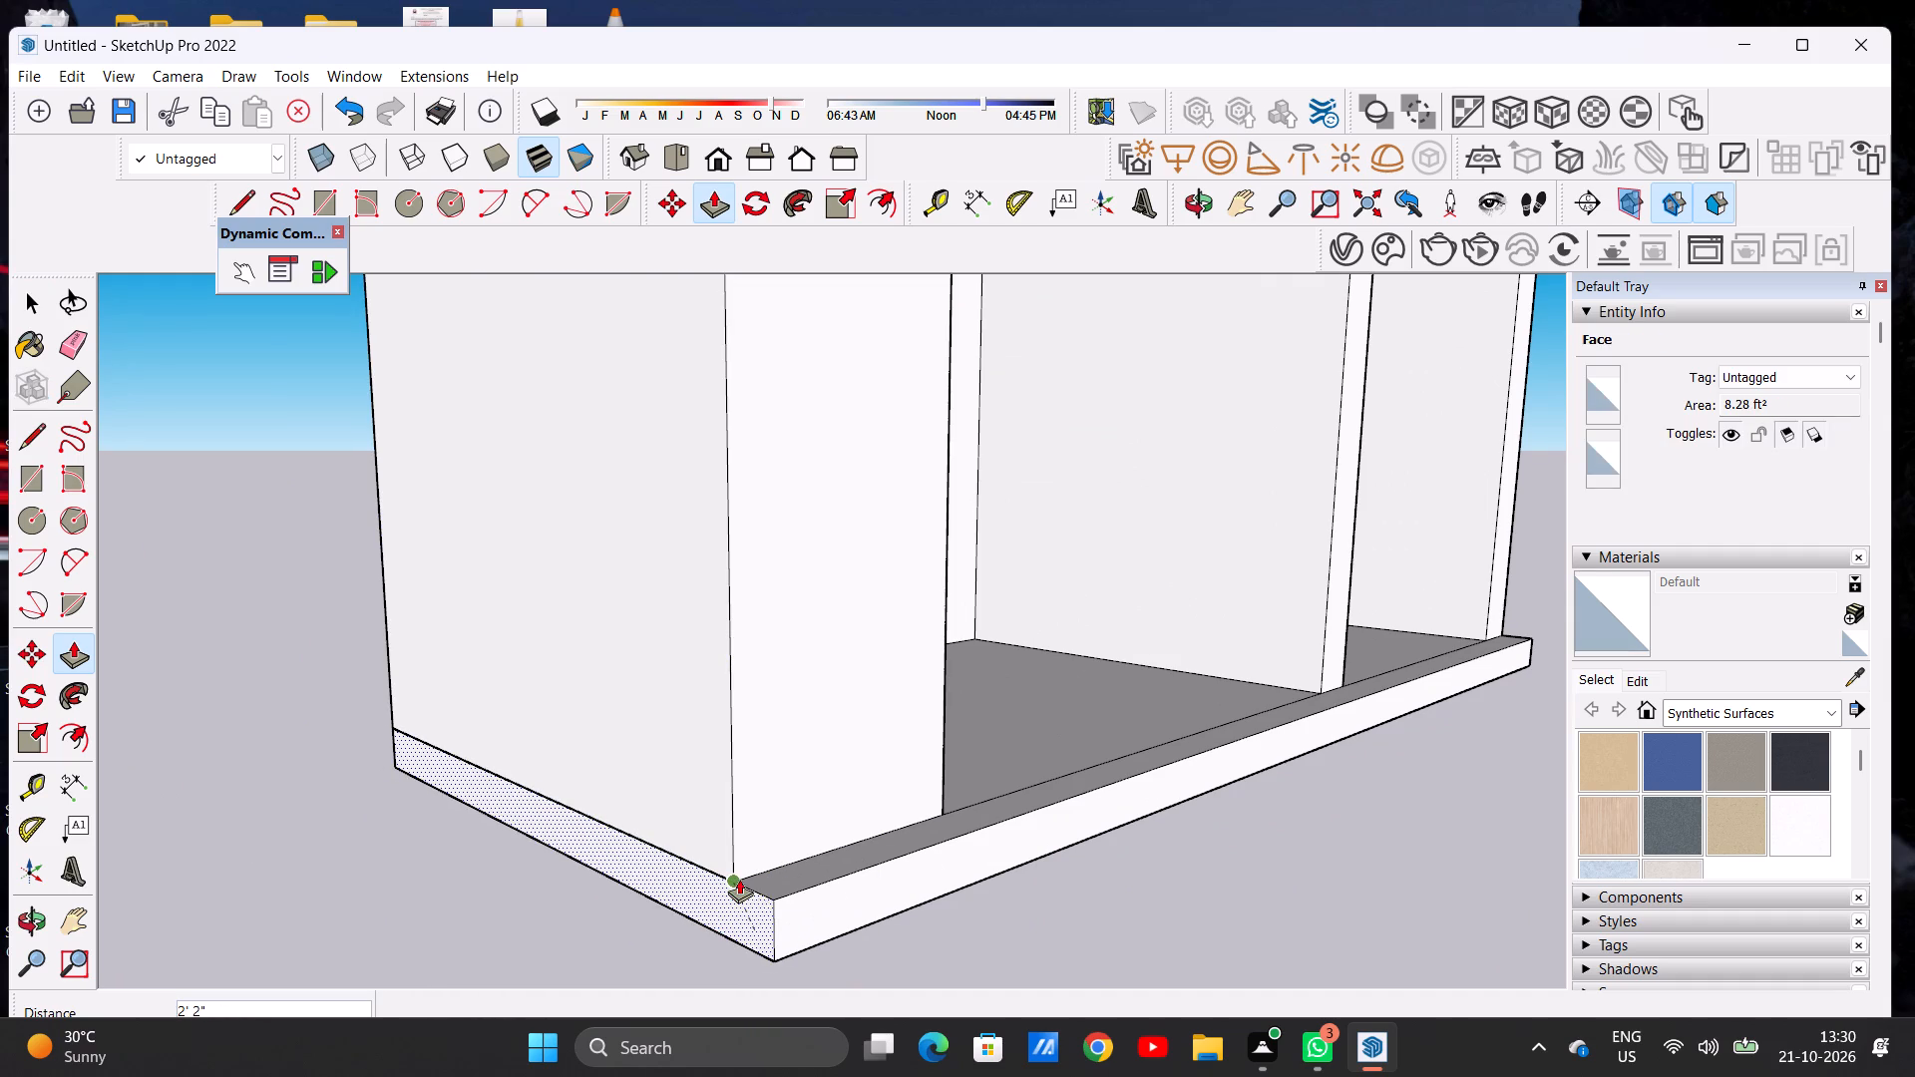
left_click(738, 874)
key("space")
Push the outer face of the left side wall part of the way back inward, leaving the slab's end projecting.
scroll(719, 724, "down", 13)
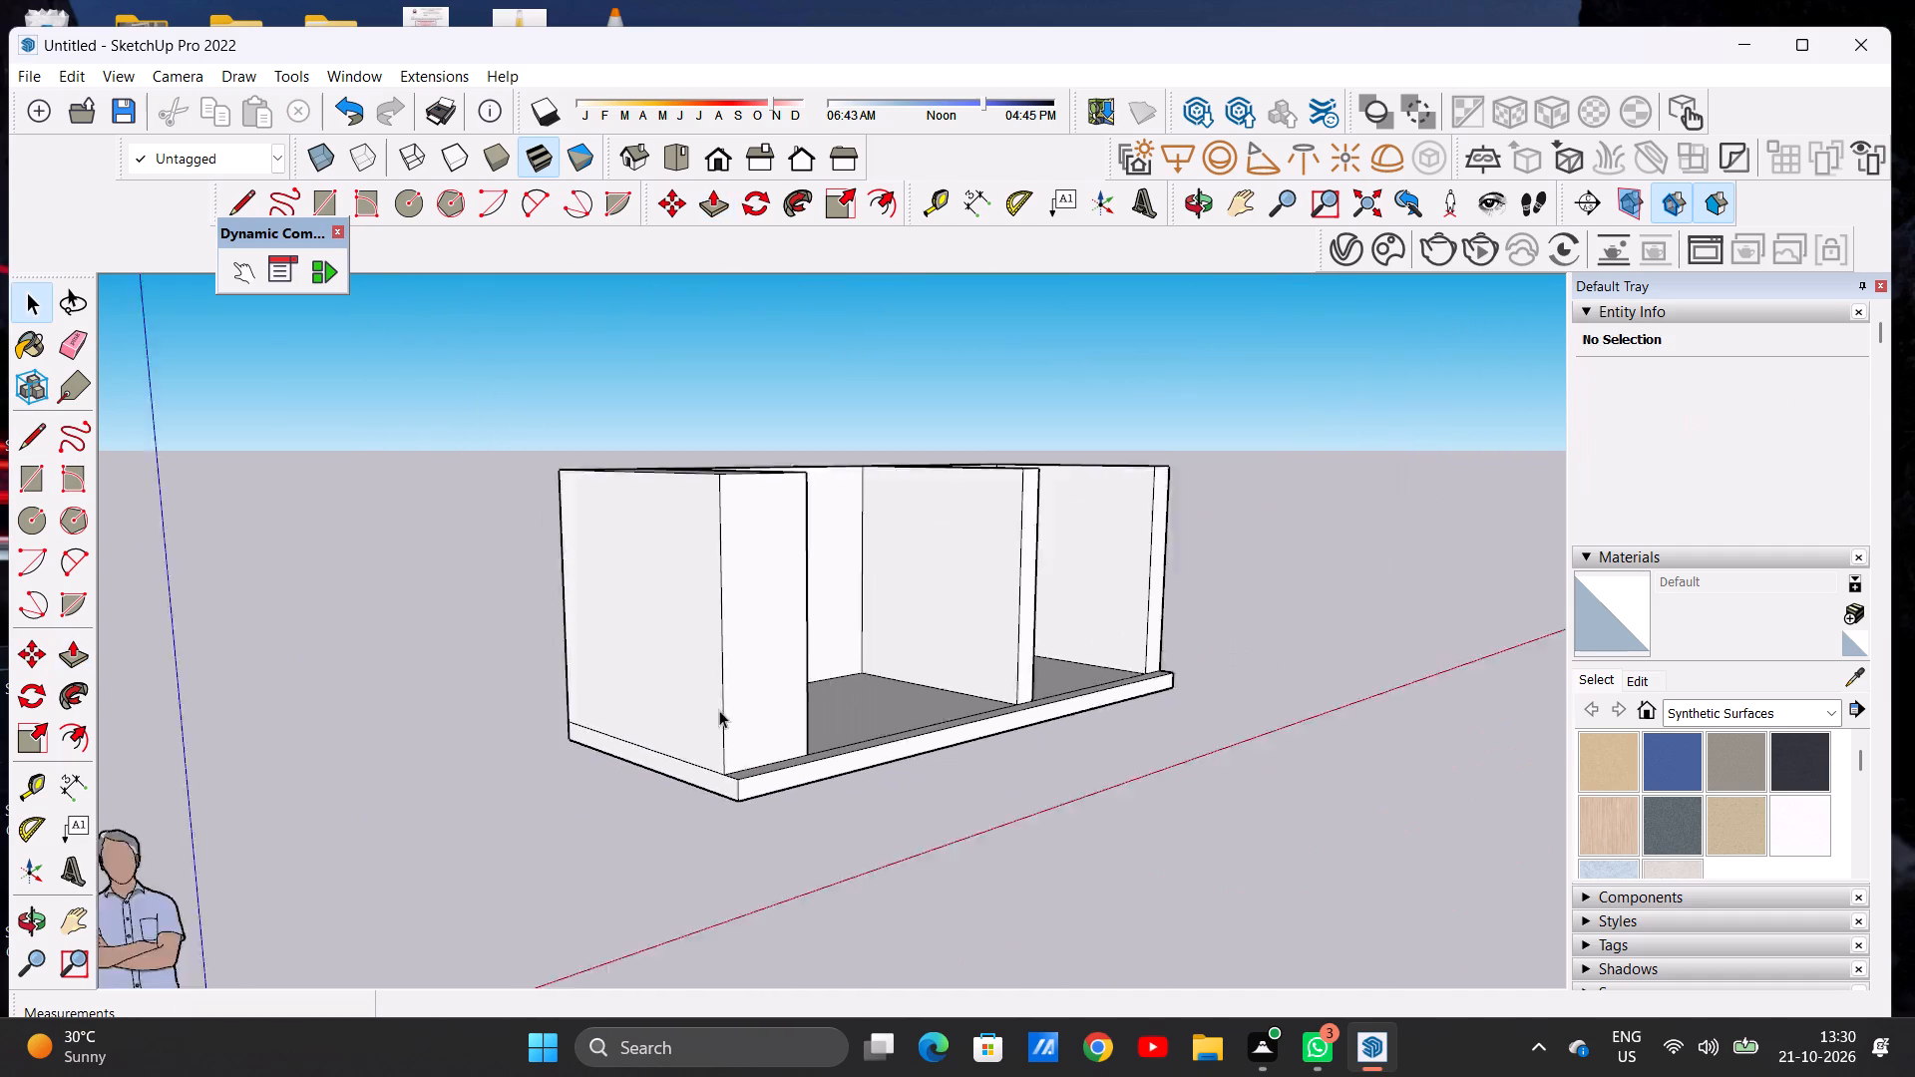
scroll(719, 710, "down", 2)
middle_click_drag(926, 649, 481, 690)
middle_click_drag(601, 570, 602, 606)
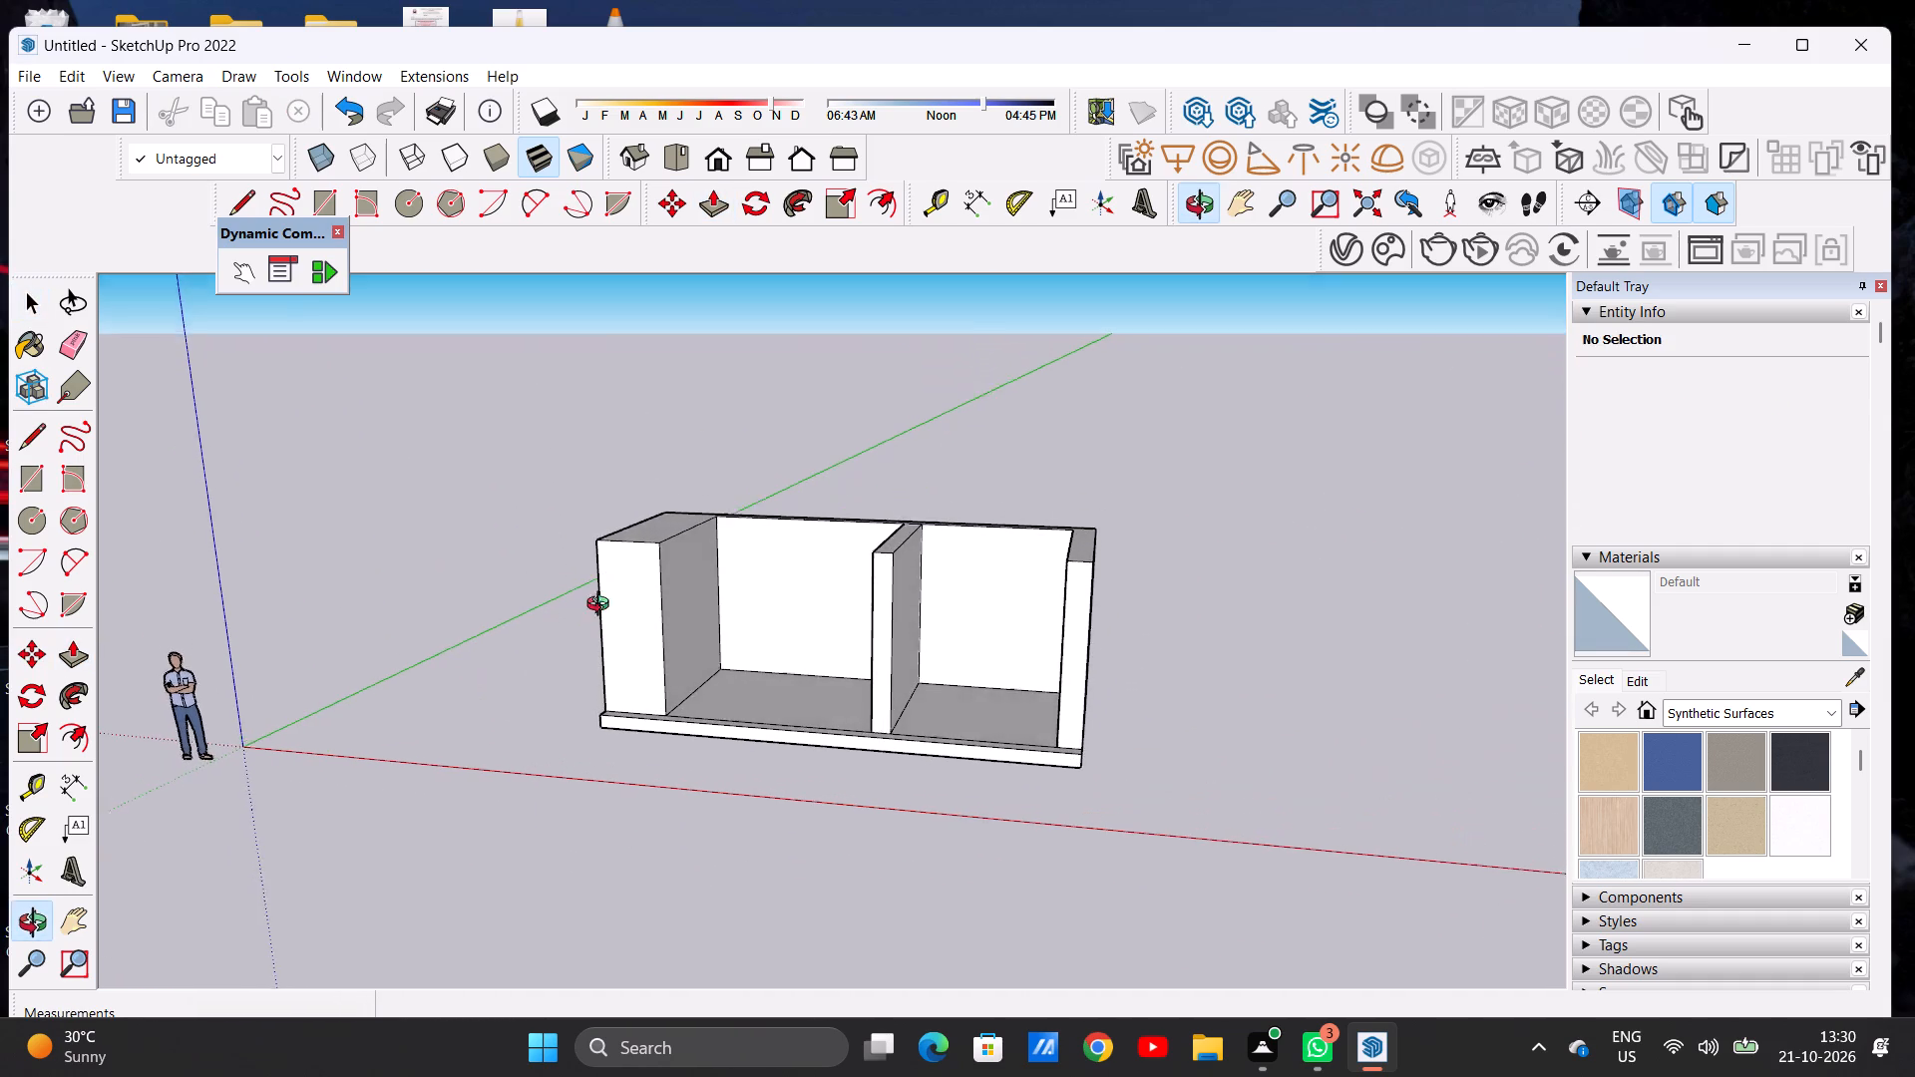
middle_click_drag(602, 606, 602, 738)
scroll(653, 578, "up", 5)
middle_click_drag(614, 543, 771, 506)
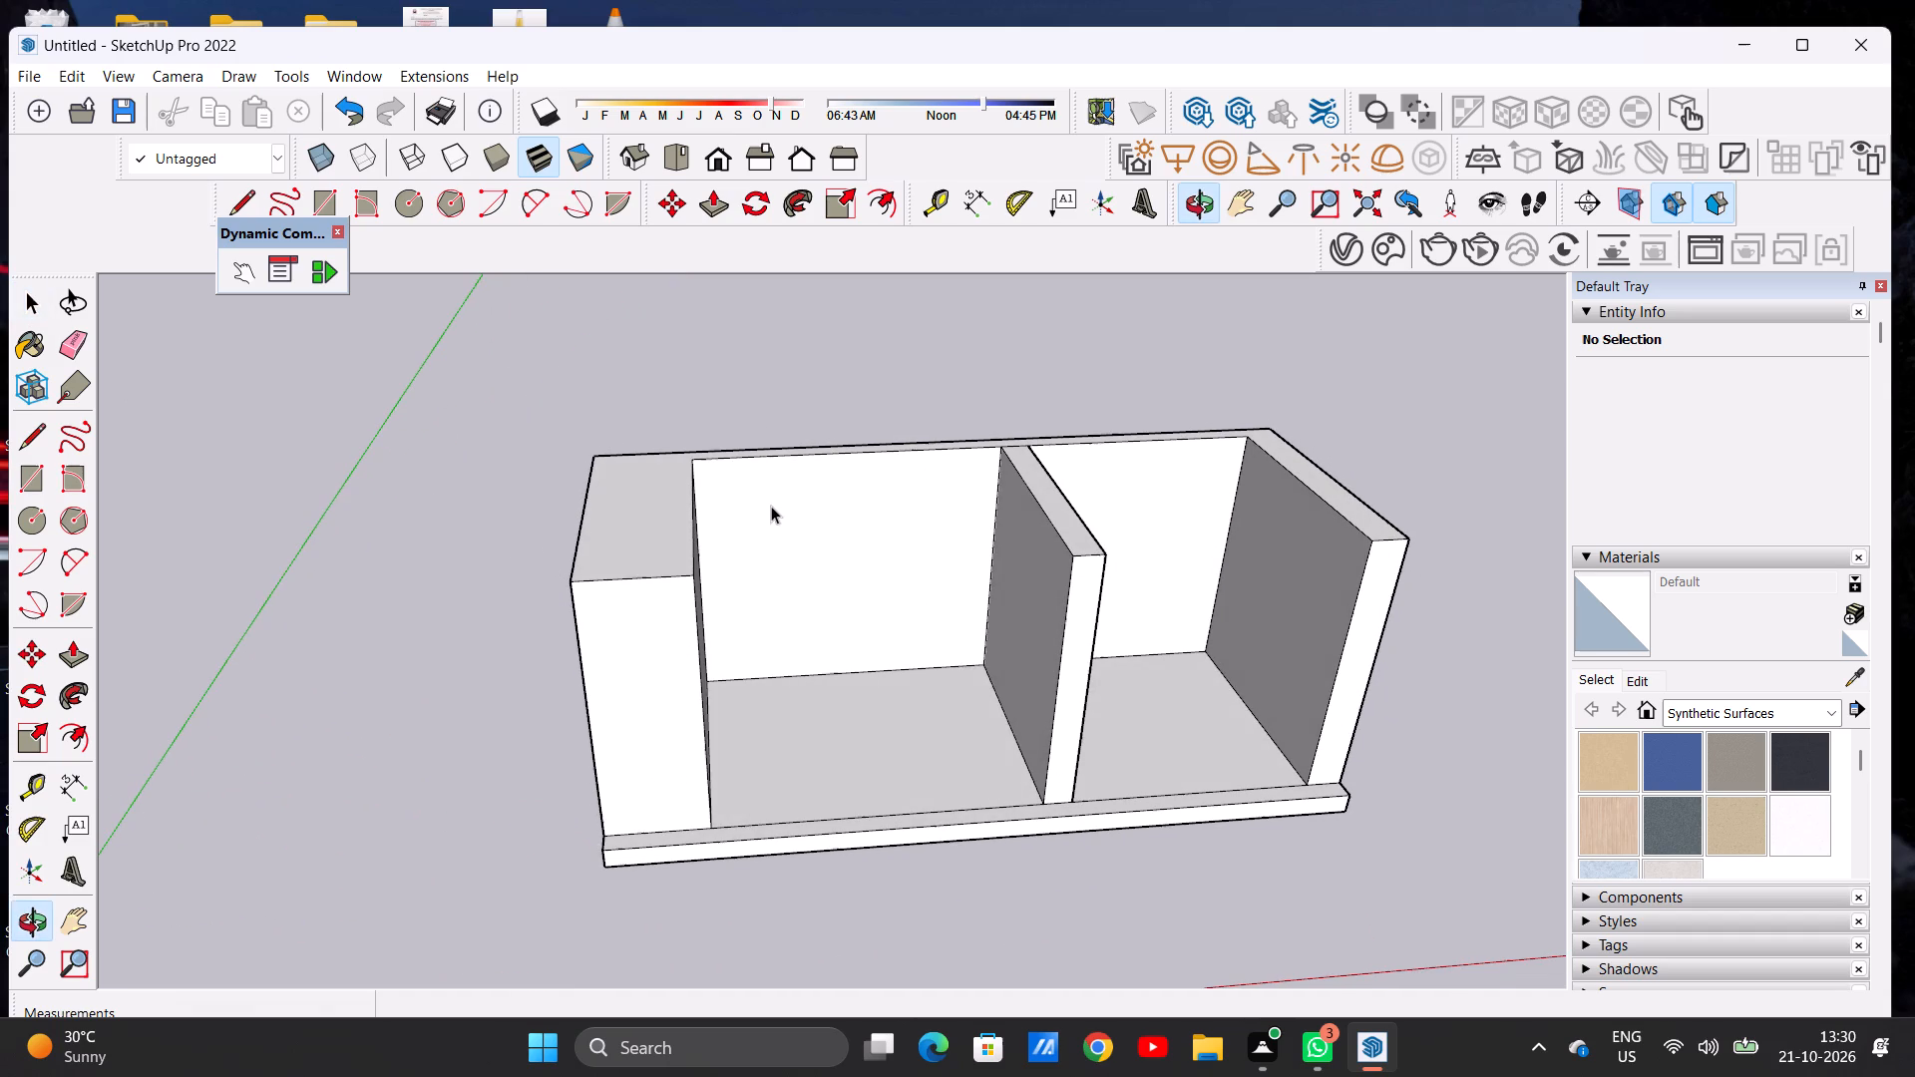
middle_click_drag(634, 608, 873, 572)
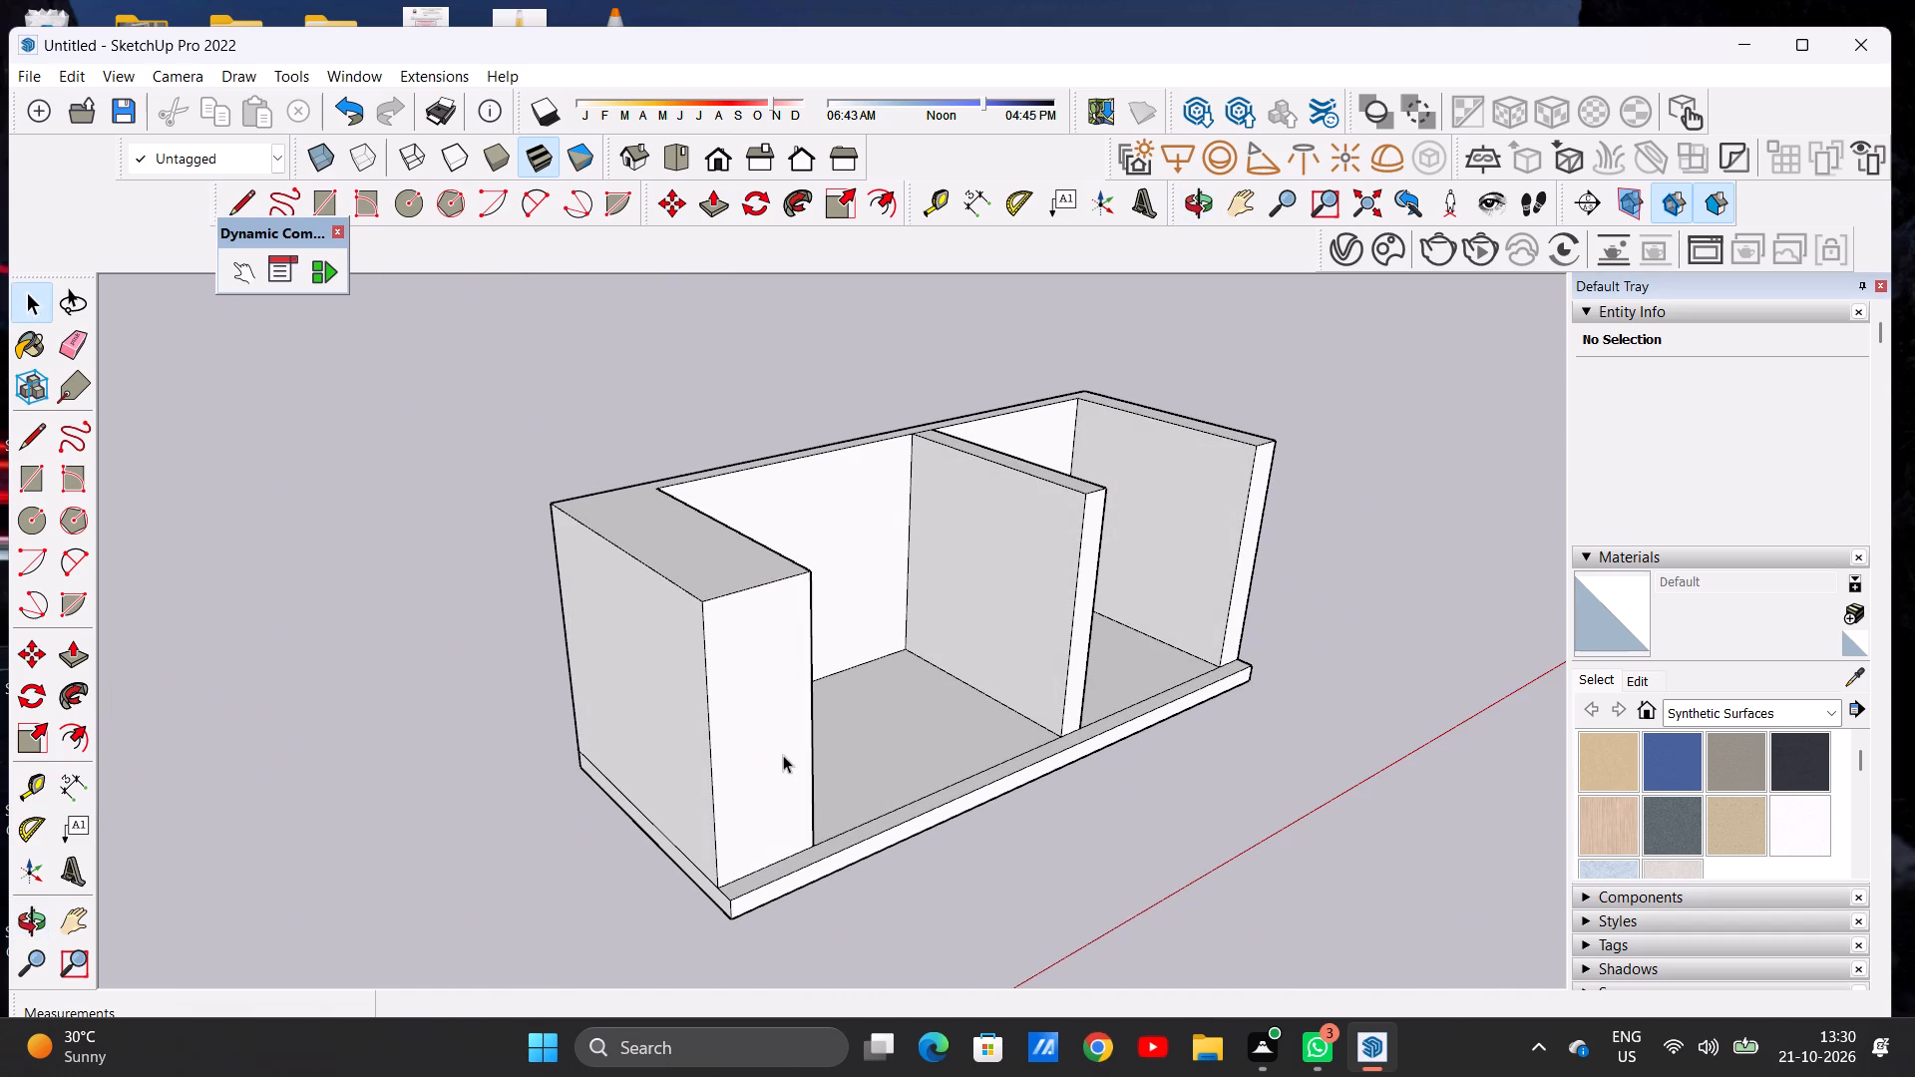
middle_click_drag(783, 755, 887, 702)
key("p")
left_click(773, 749)
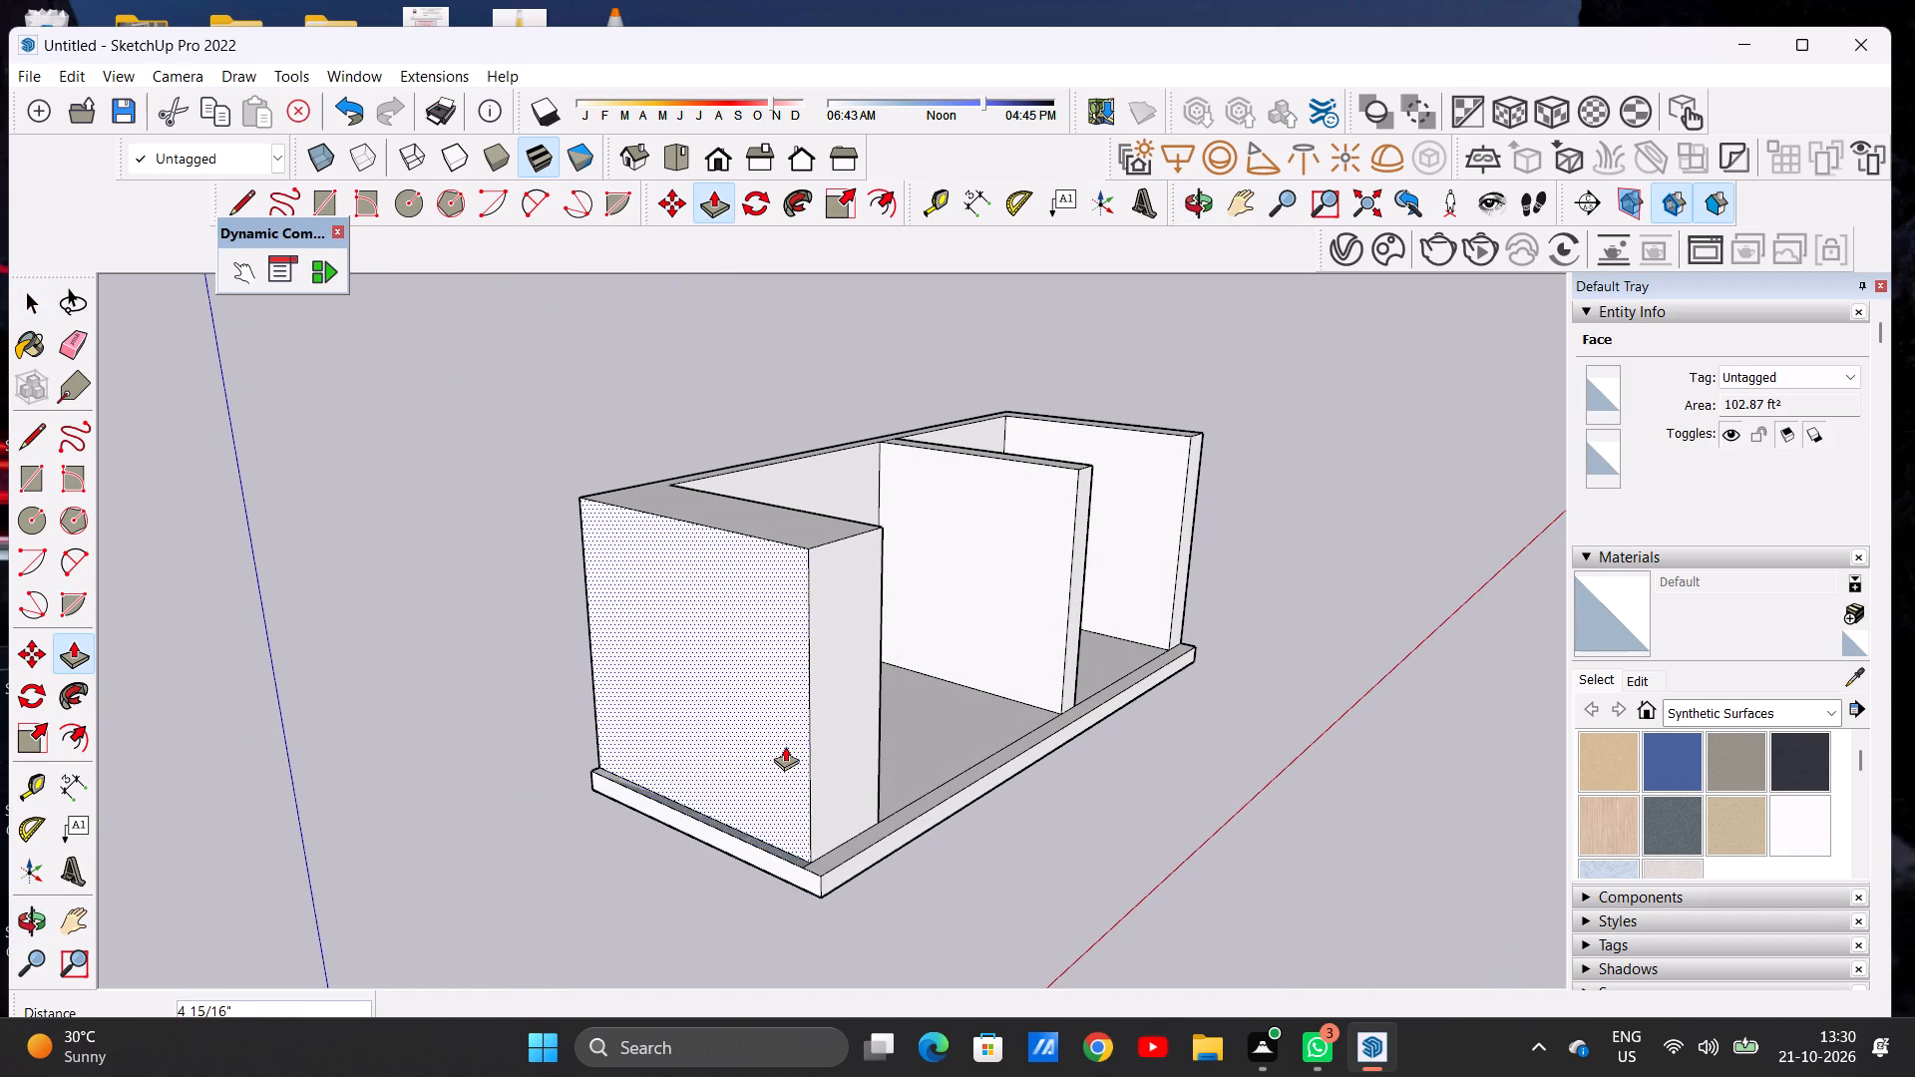
left_click(789, 741)
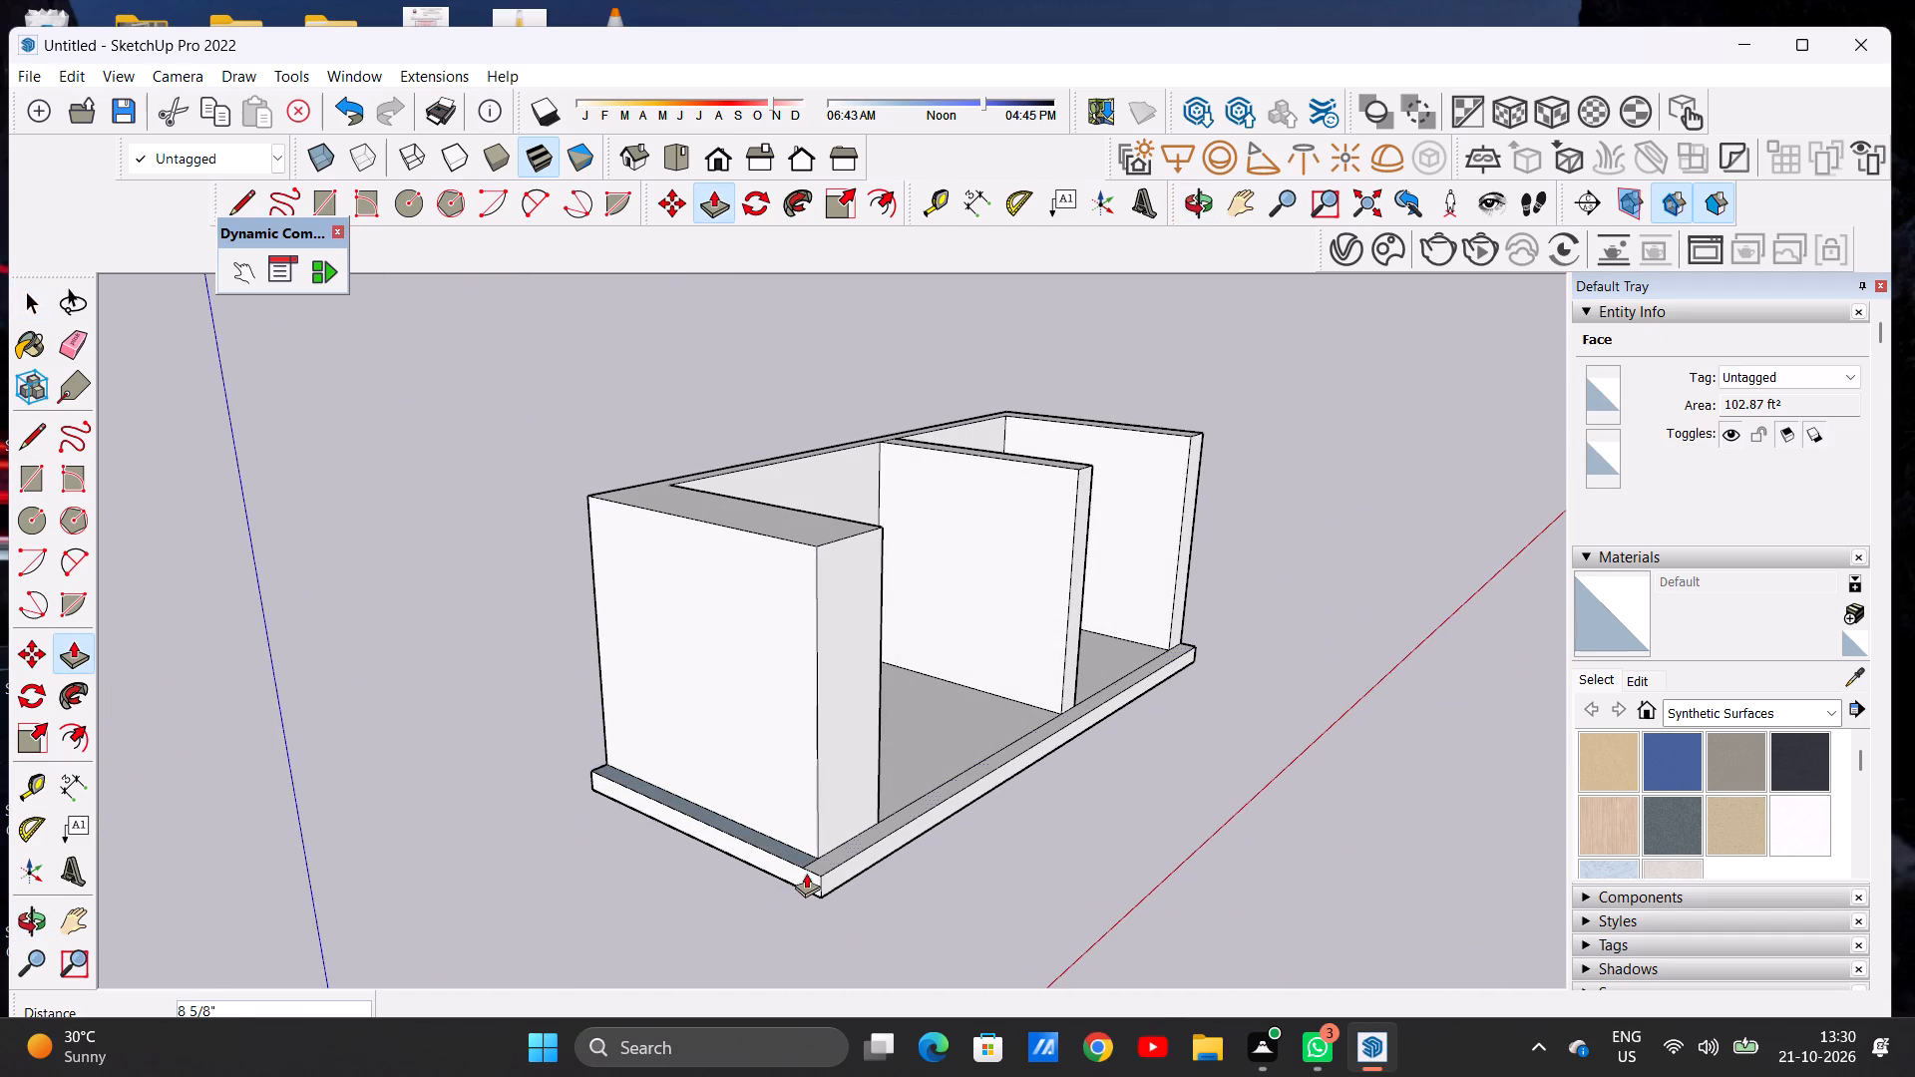
left_click(810, 868)
key("space")
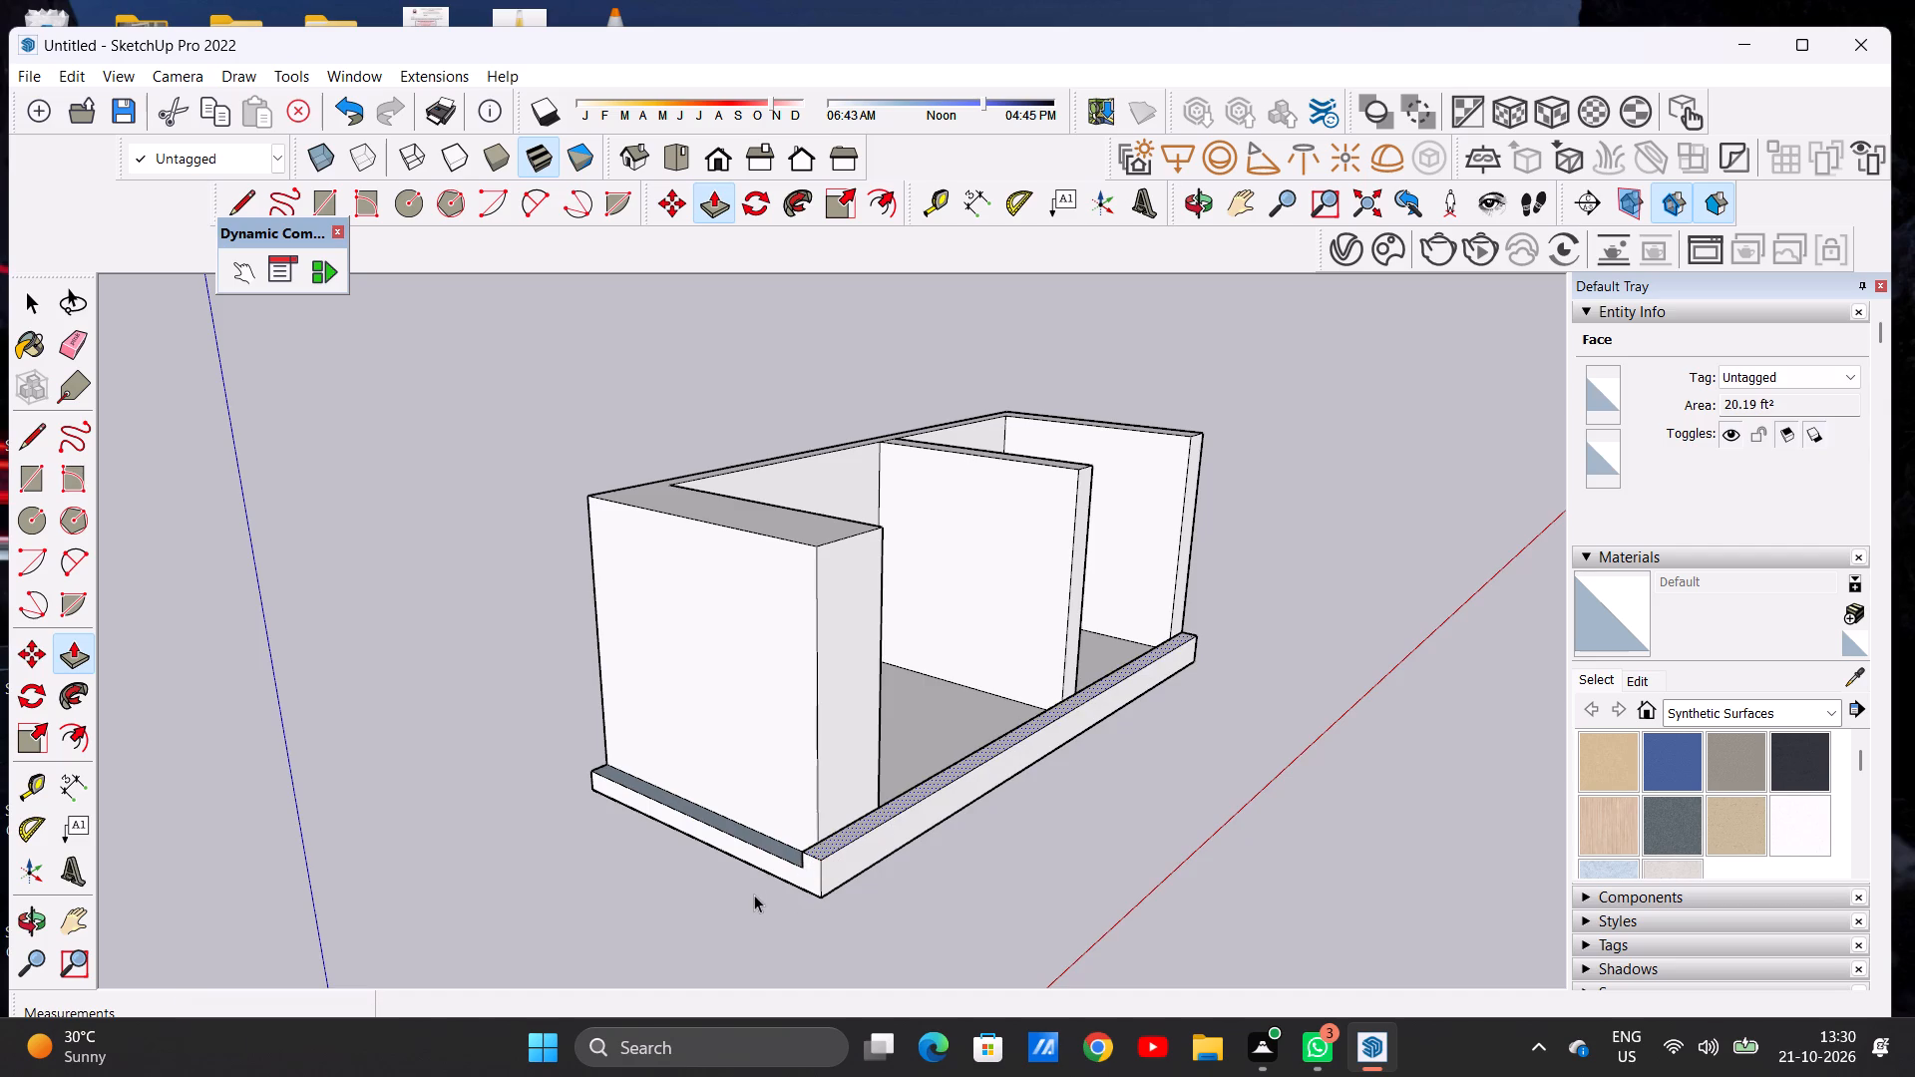
Push the slab's left end face inward about 11 1/4" until it is flush with the left wall's outer face.
middle_click_drag(753, 895, 945, 840)
scroll(950, 837, "up", 6)
key("p")
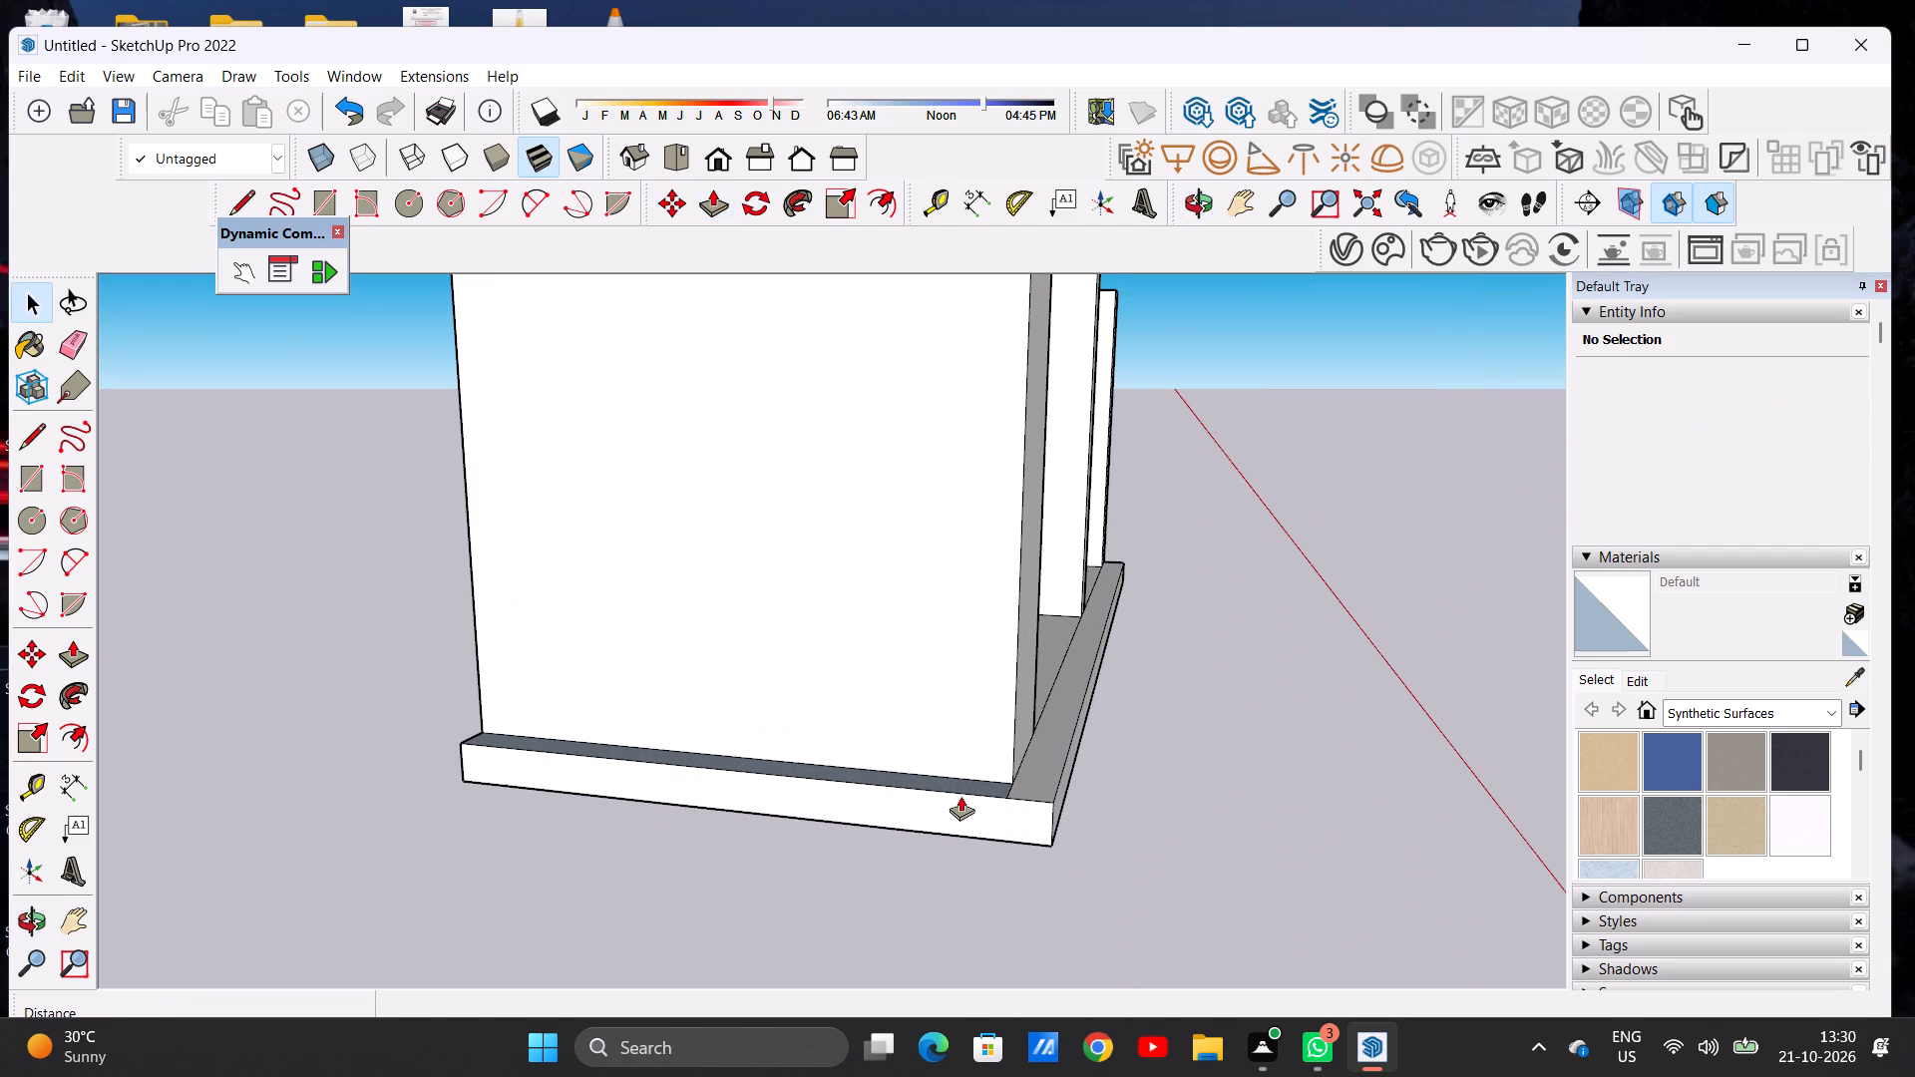
scroll(962, 803, "up", 10)
left_click(1073, 810)
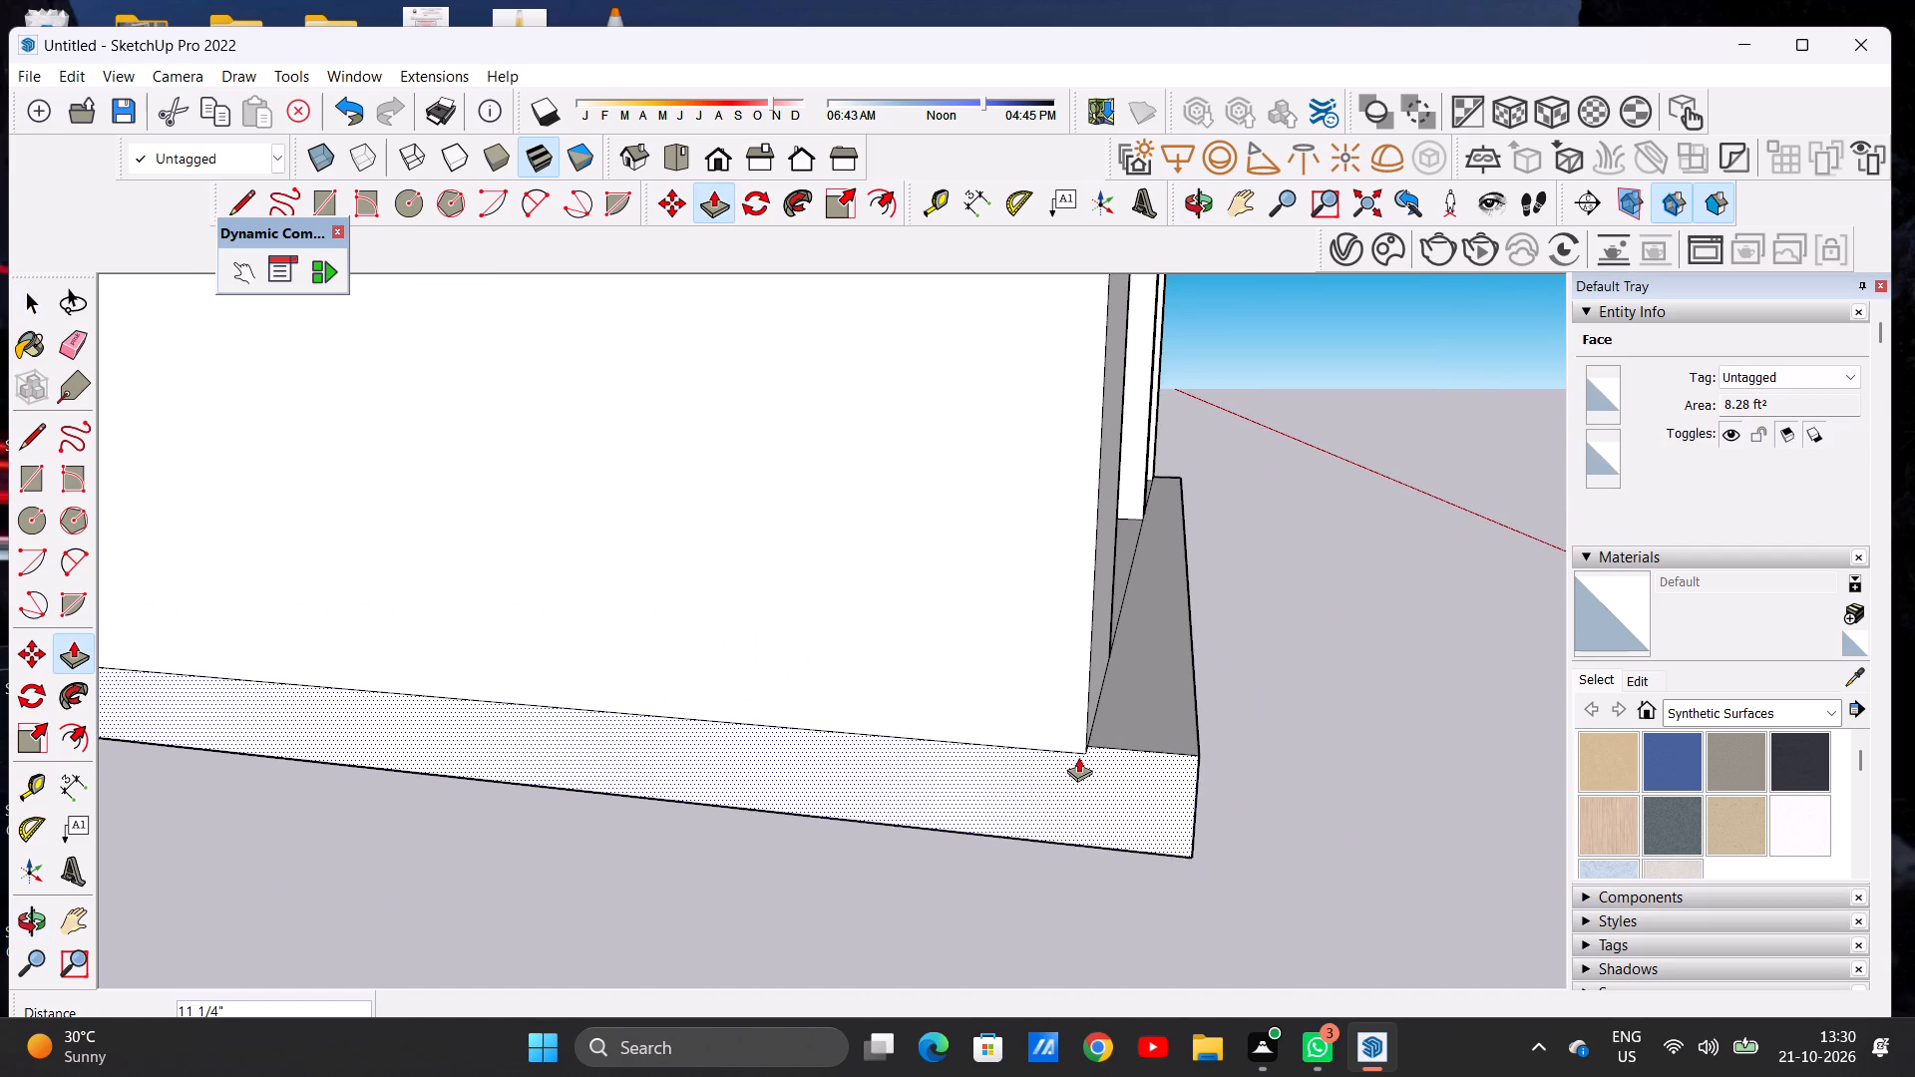
left_click(1076, 746)
key("space")
Push the inner face of the left side wall outward to thin the wall and widen the left bay.
scroll(936, 812, "down", 4)
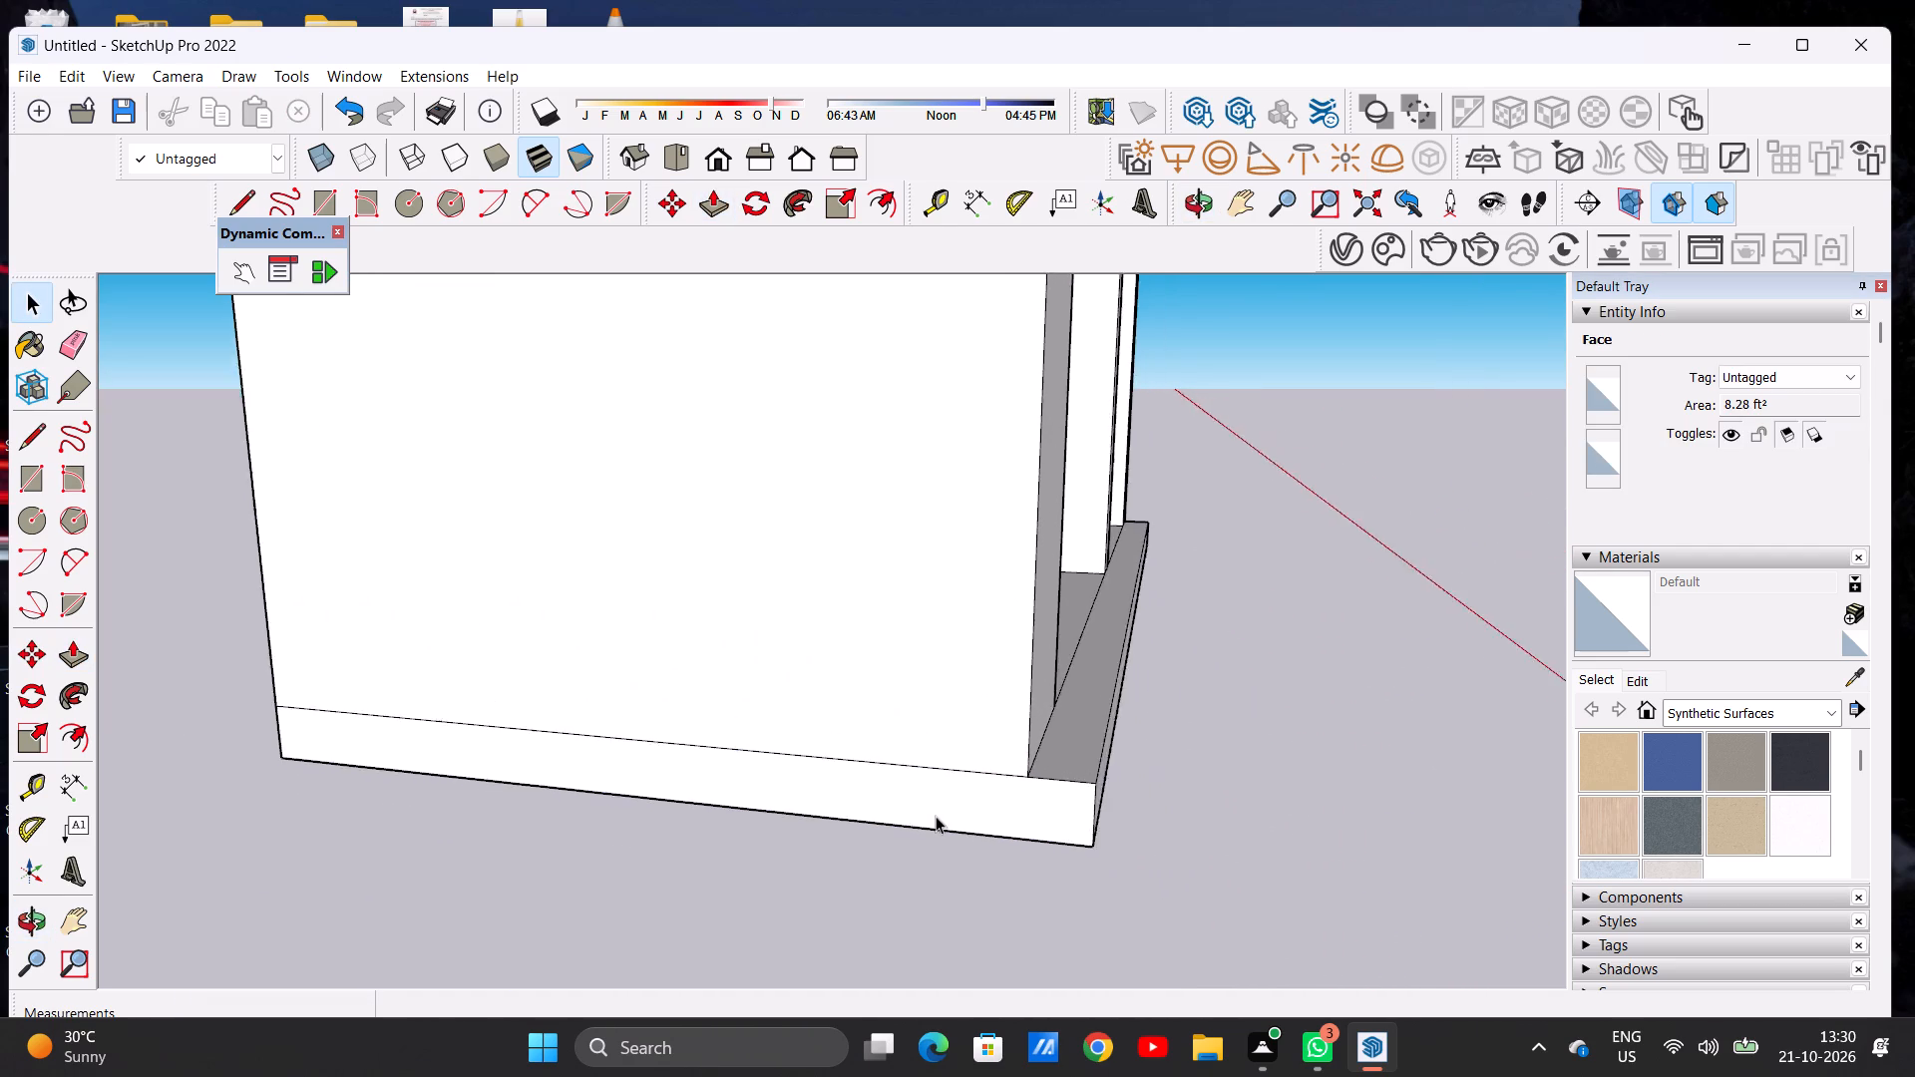
scroll(936, 816, "down", 8)
middle_click_drag(1190, 720, 608, 736)
scroll(1006, 764, "down", 9)
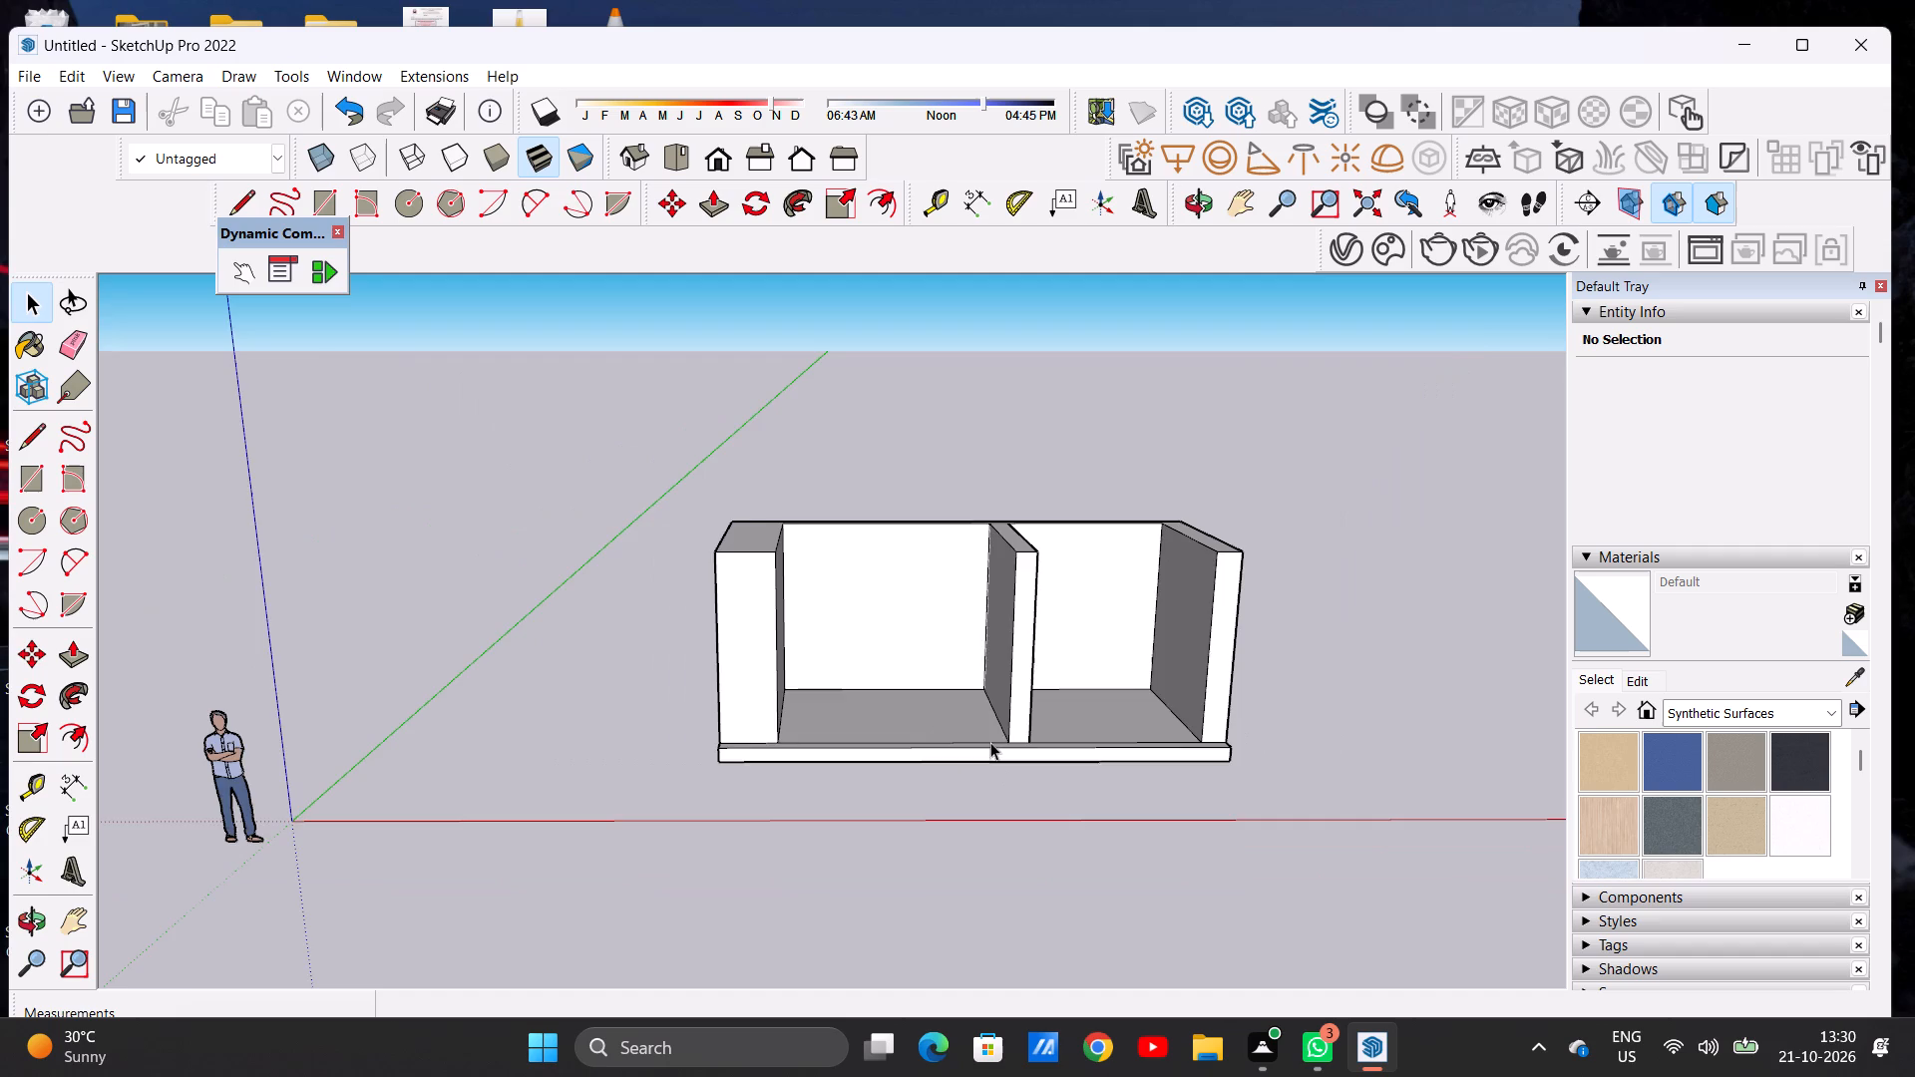
middle_click_drag(987, 698, 420, 736)
middle_click_drag(602, 585, 939, 697)
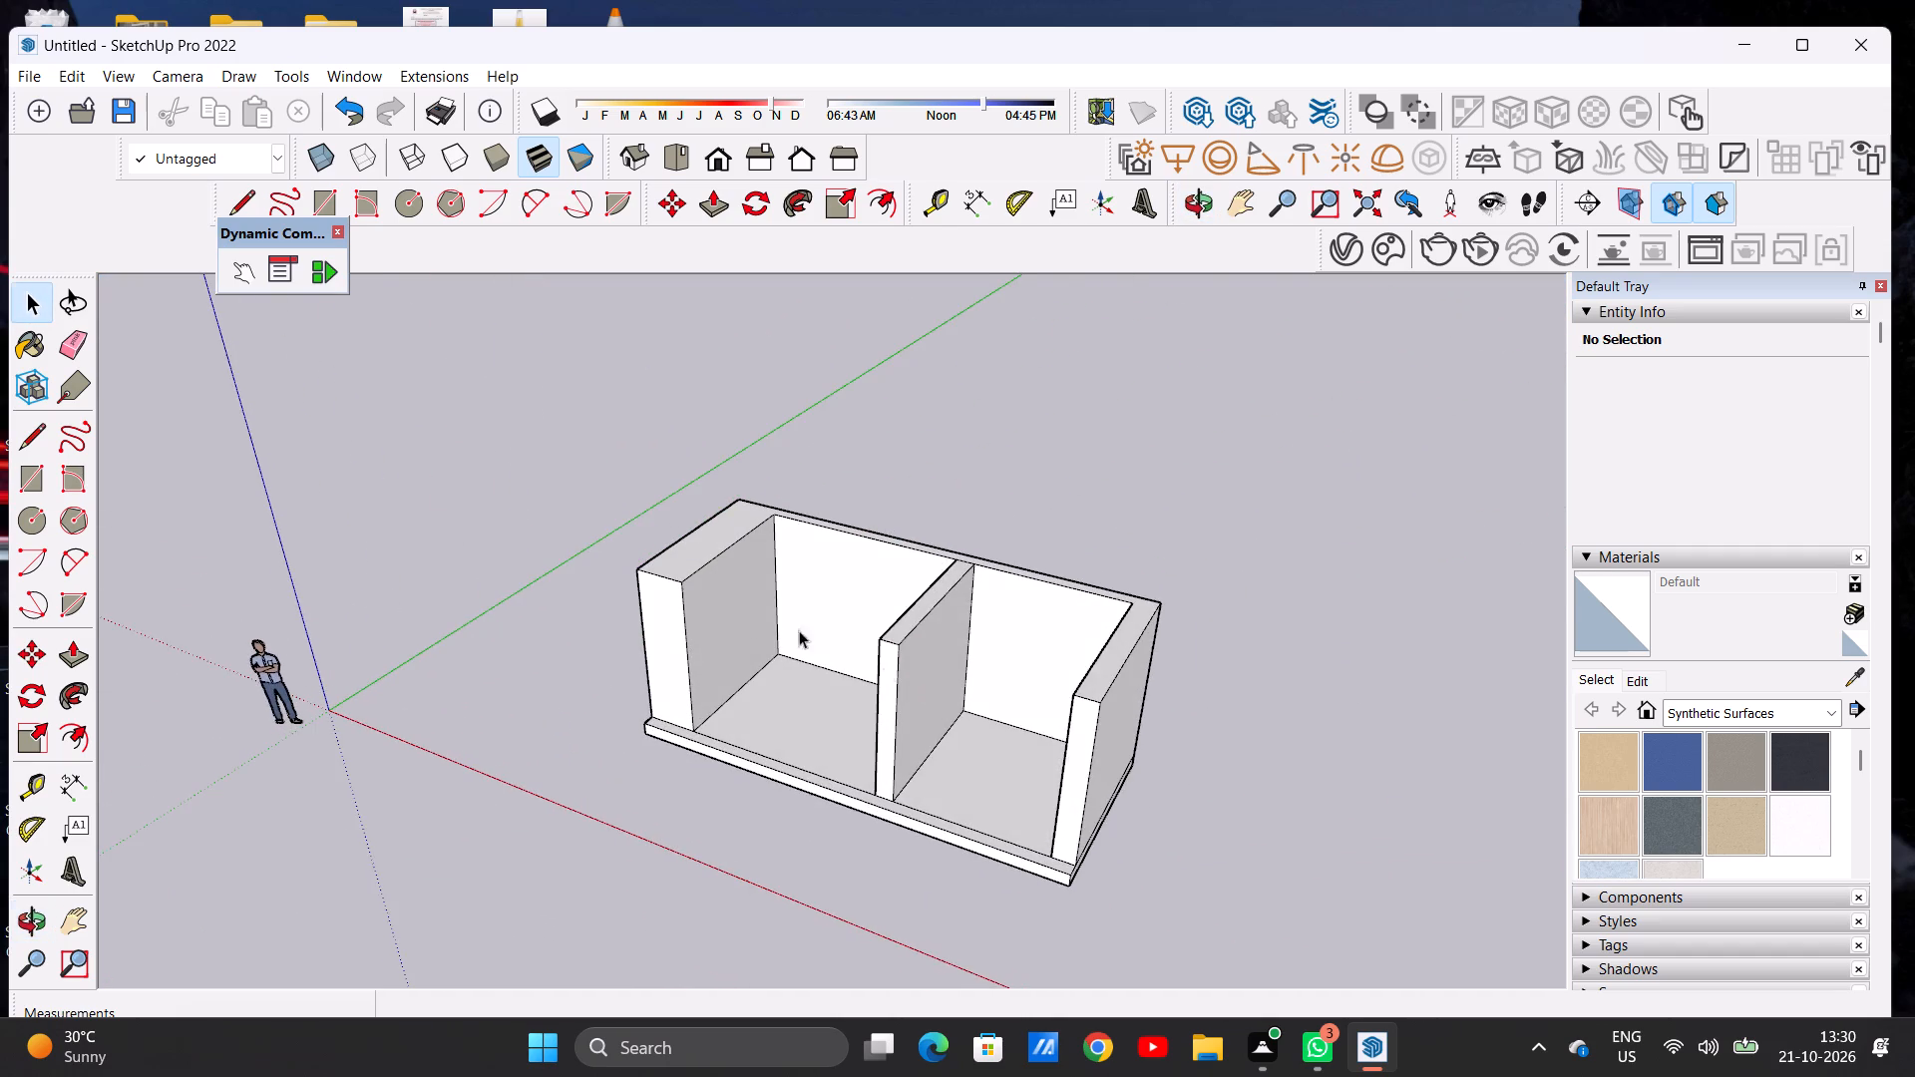
scroll(723, 612, "up", 6)
key("p")
scroll(692, 583, "up", 6)
left_click(691, 581)
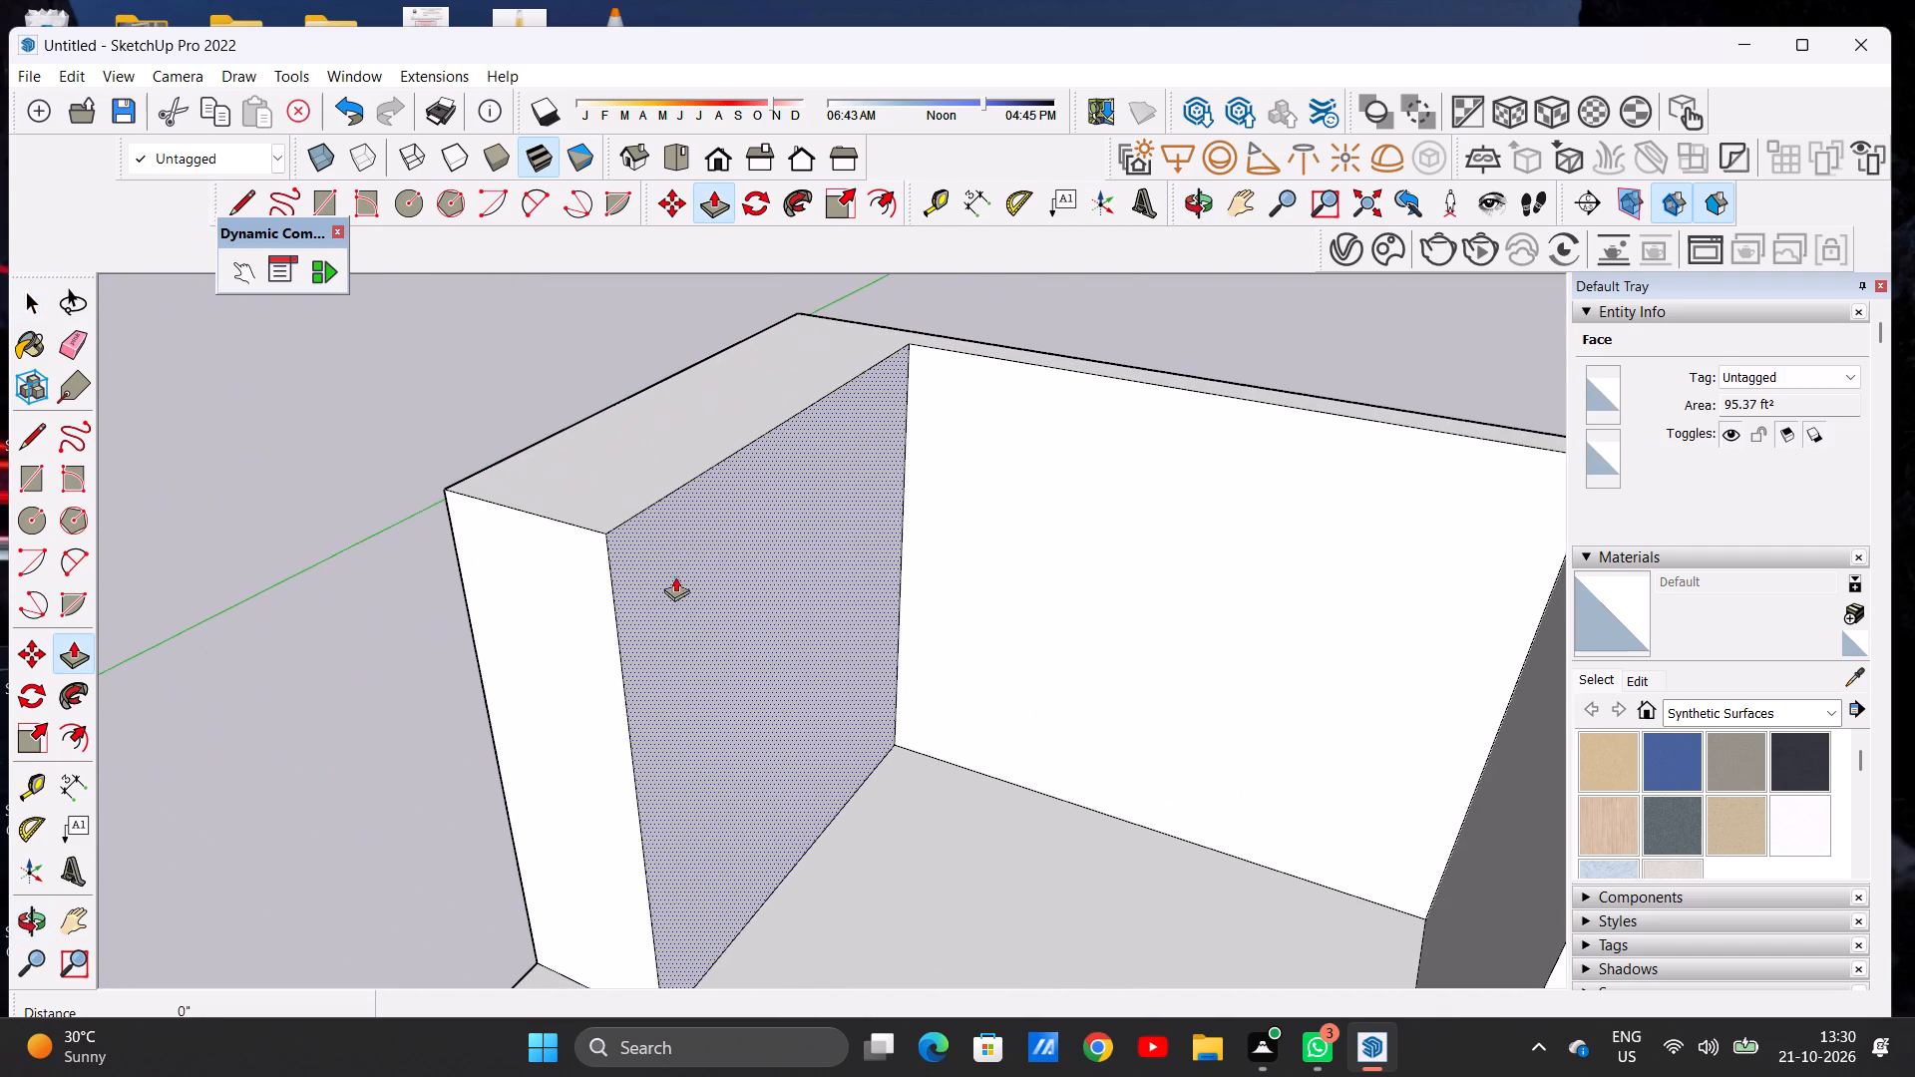
left_click(625, 546)
key("space")
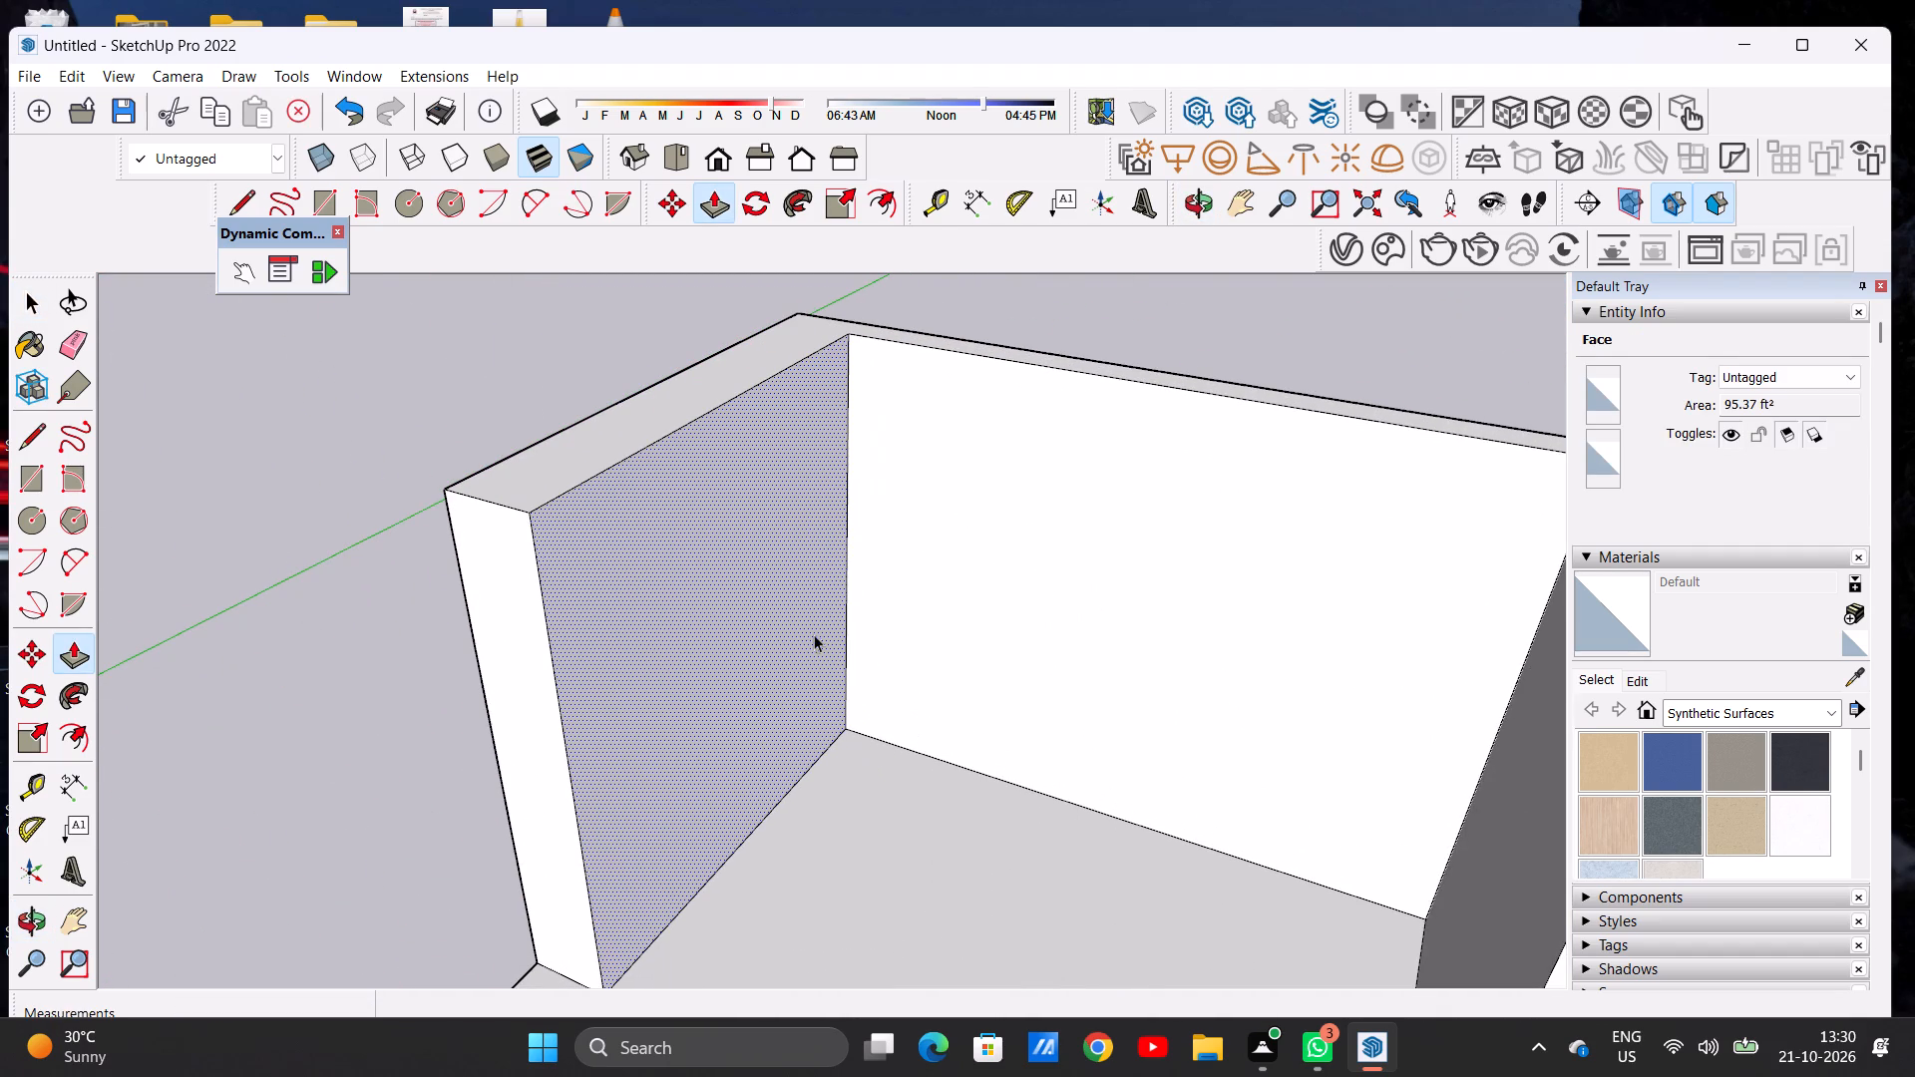
Push the inner face of the left side wall outward a further 2 5/8" or so to thin the wall.
scroll(816, 639, "down", 15)
middle_click_drag(850, 668, 1029, 542)
scroll(885, 699, "up", 2)
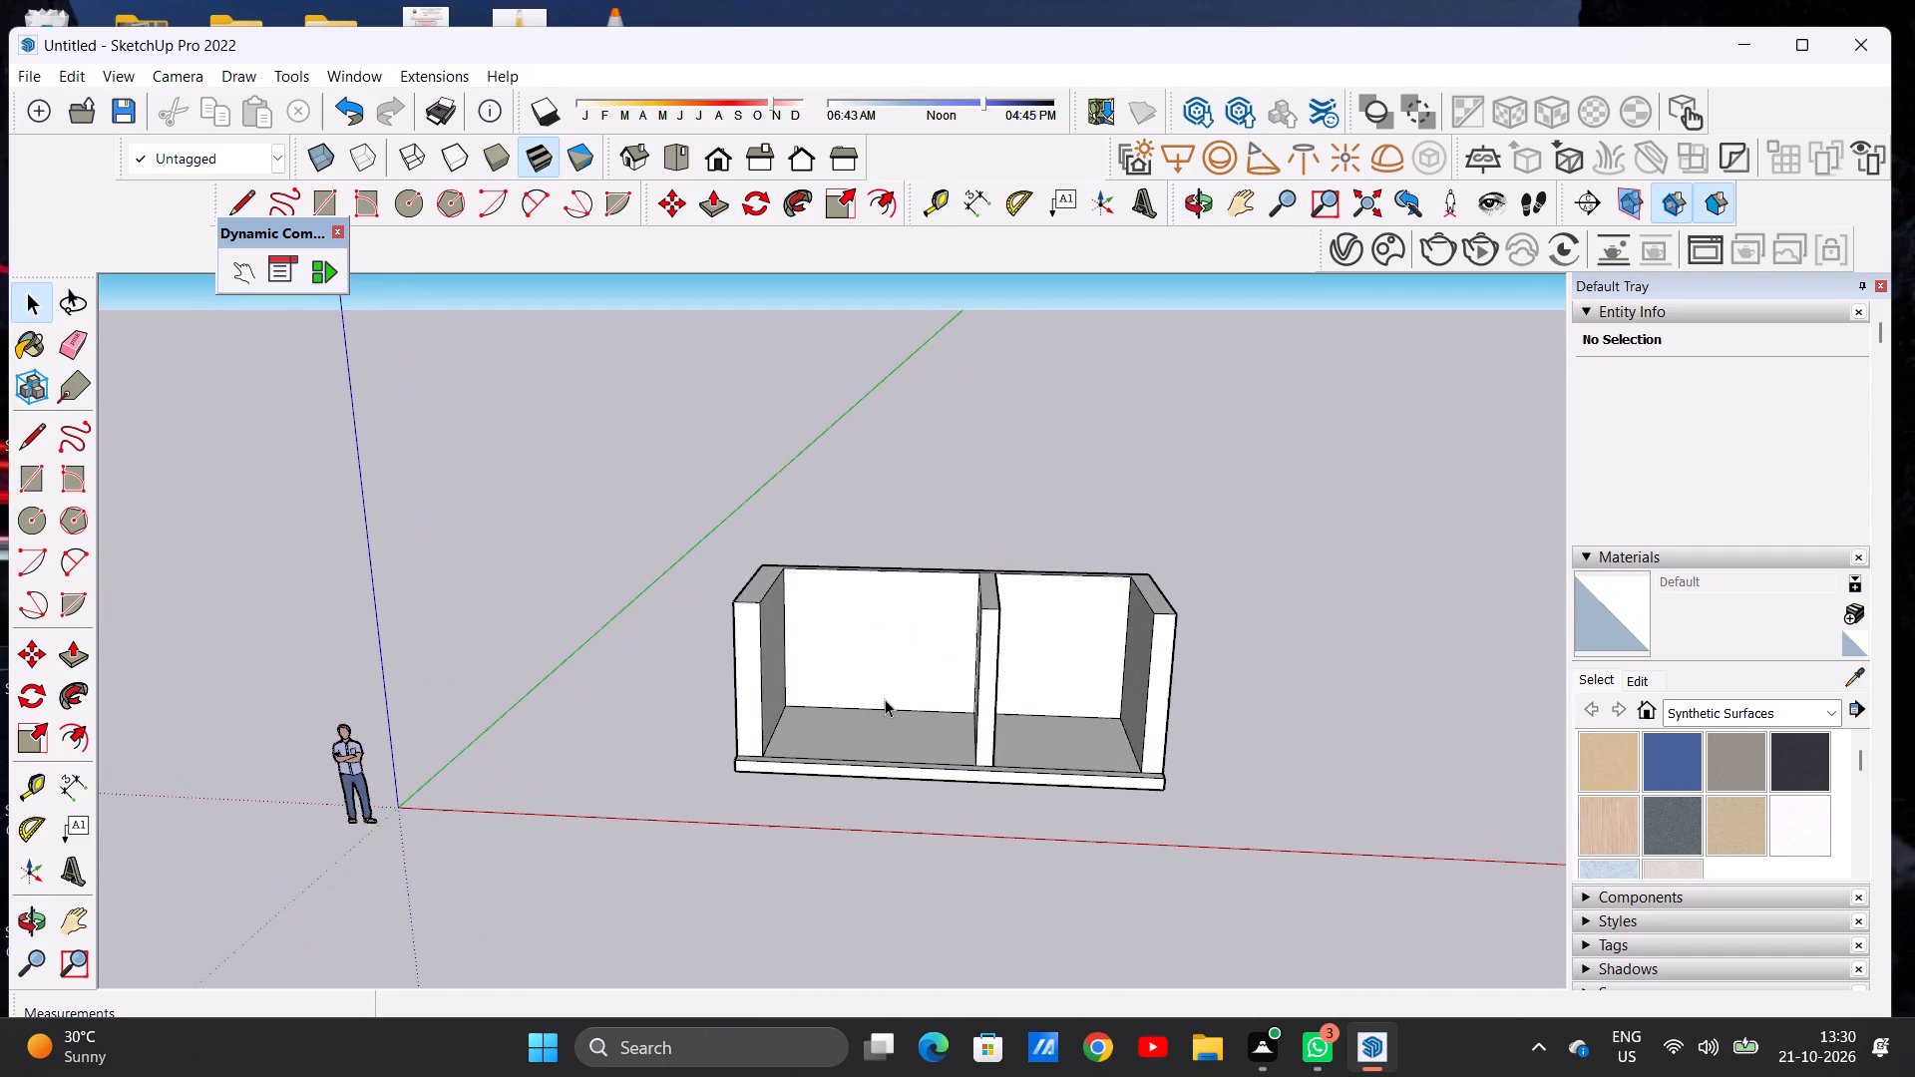
middle_click_drag(866, 683, 691, 760)
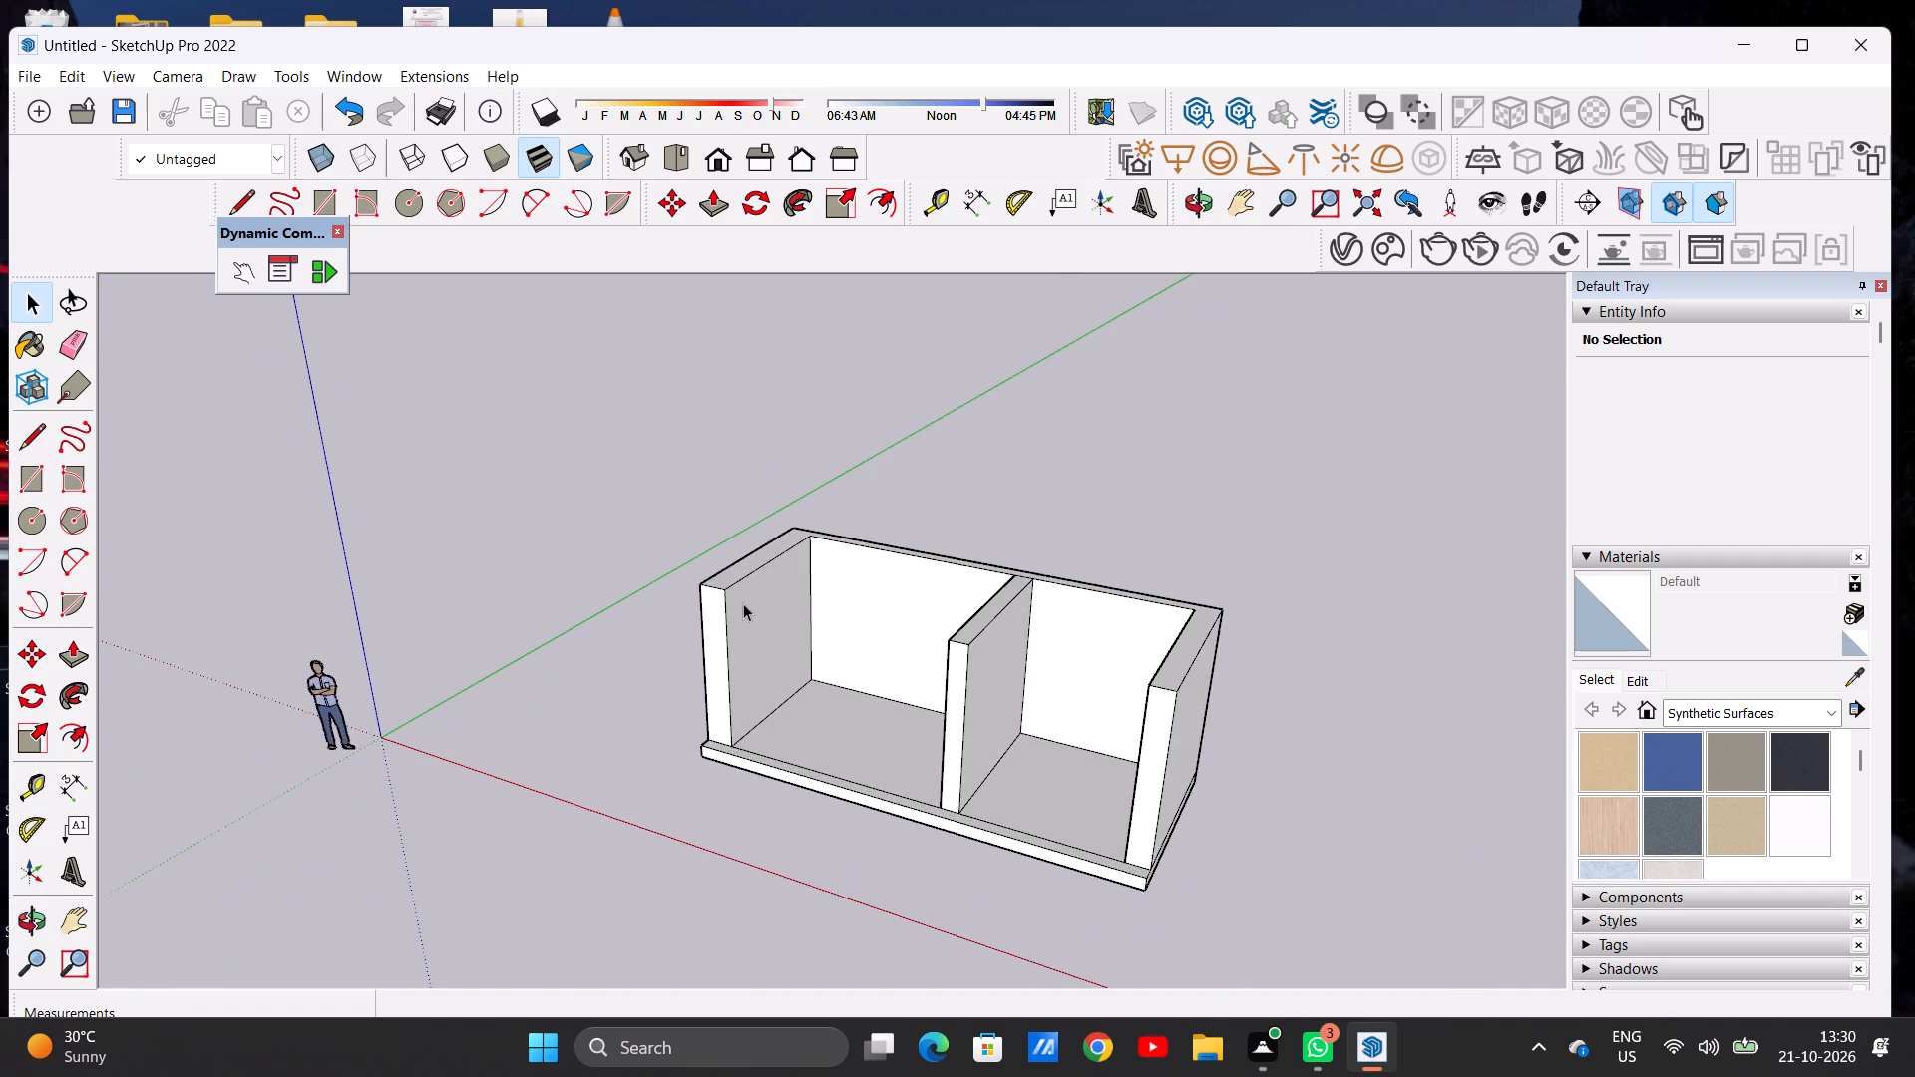
scroll(743, 603, "up", 2)
scroll(743, 603, "down", 1)
scroll(743, 603, "up", 3)
key("p")
scroll(736, 592, "up", 6)
left_click(736, 590)
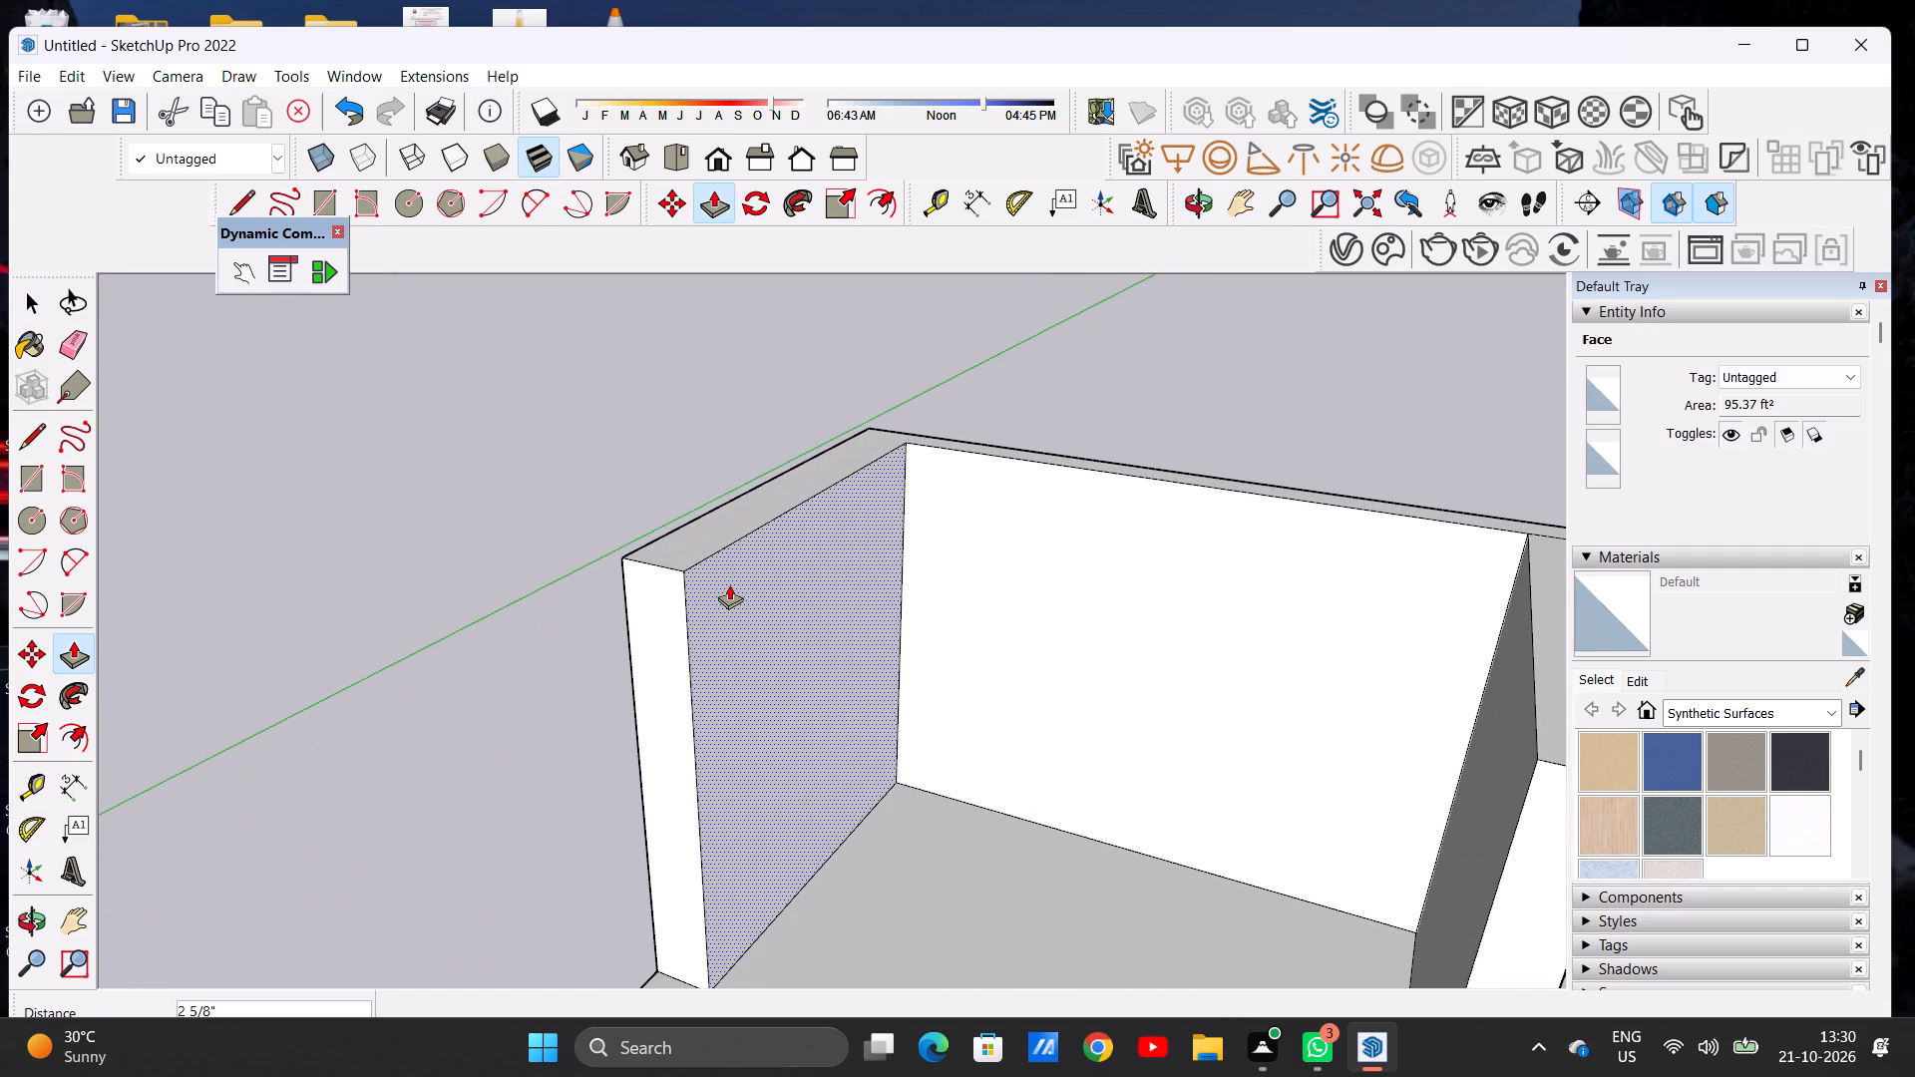
left_click(729, 584)
key("space")
scroll(637, 723, "down", 13)
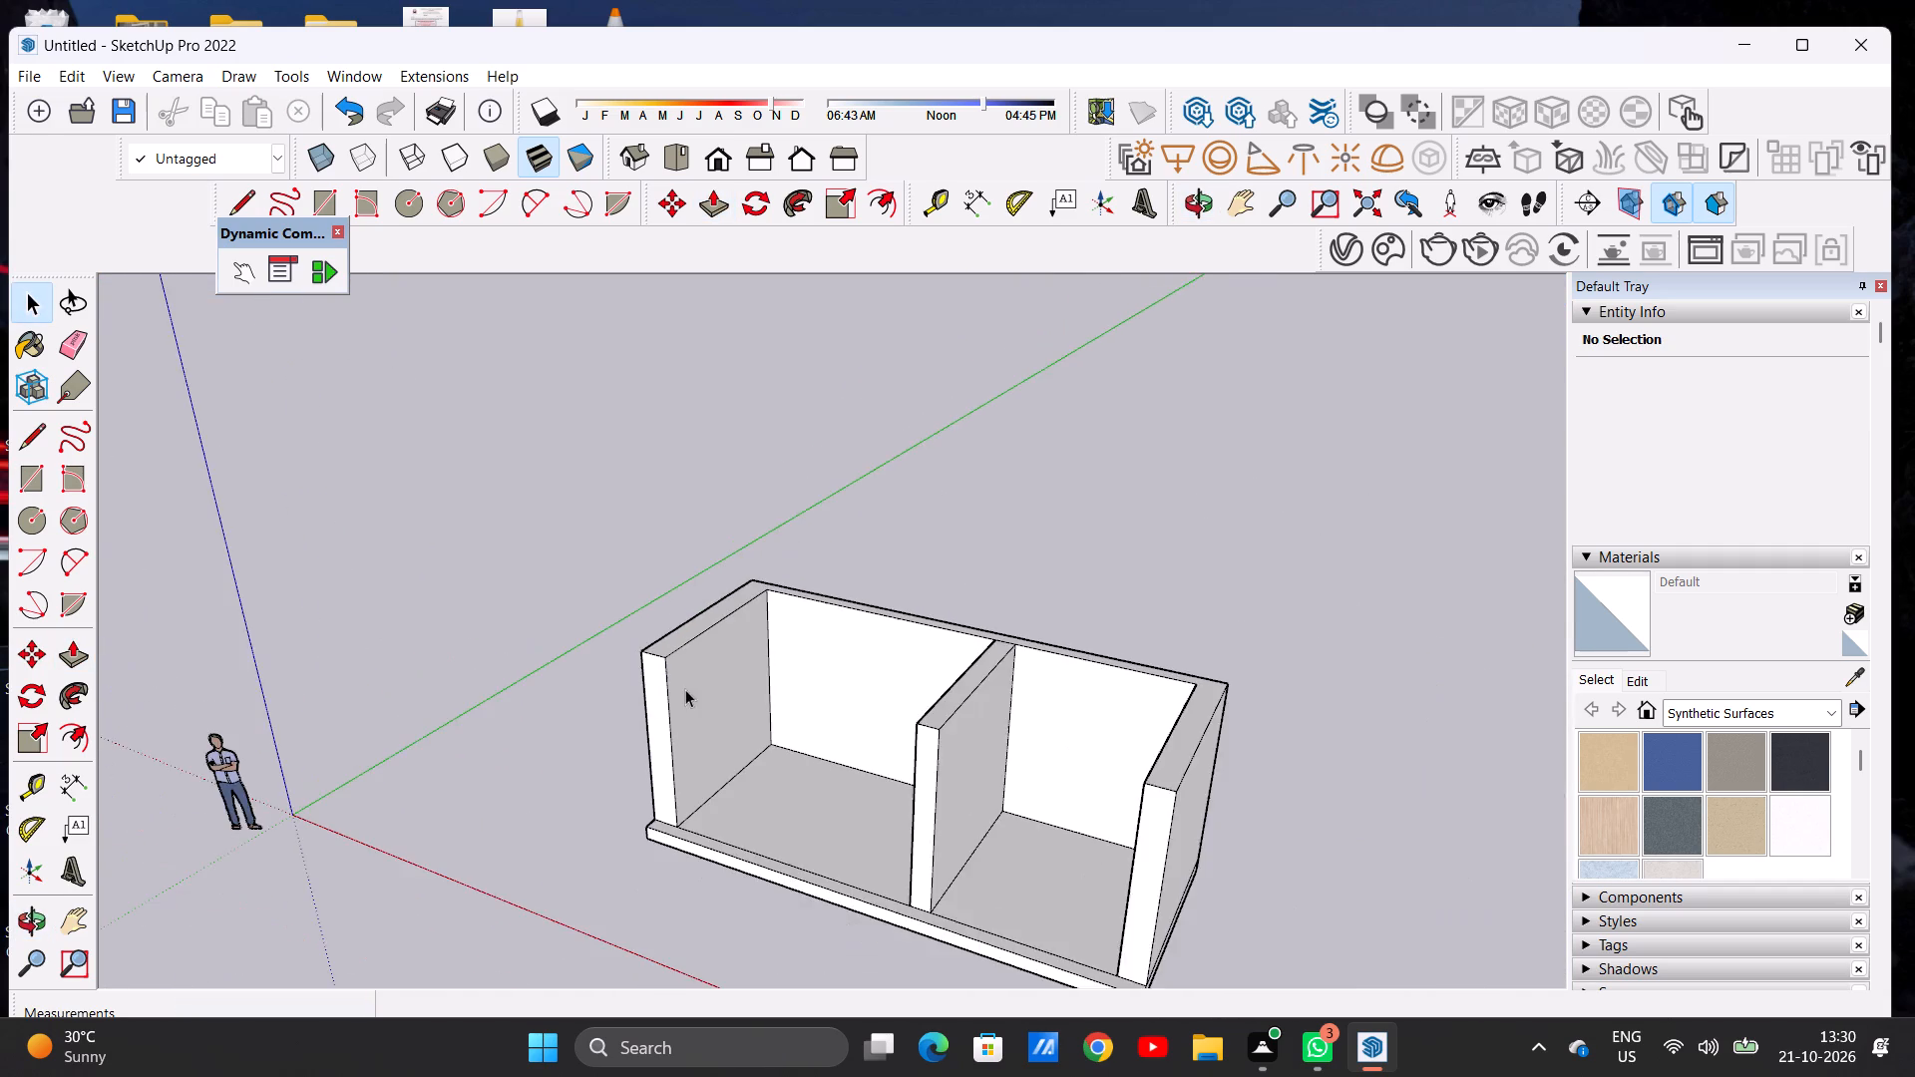
Pull the back wall's inner face in the left bay forward about 8' 9 3/4" to just behind the side wall's front end.
scroll(685, 689, "down", 5)
middle_click_drag(815, 713, 991, 612)
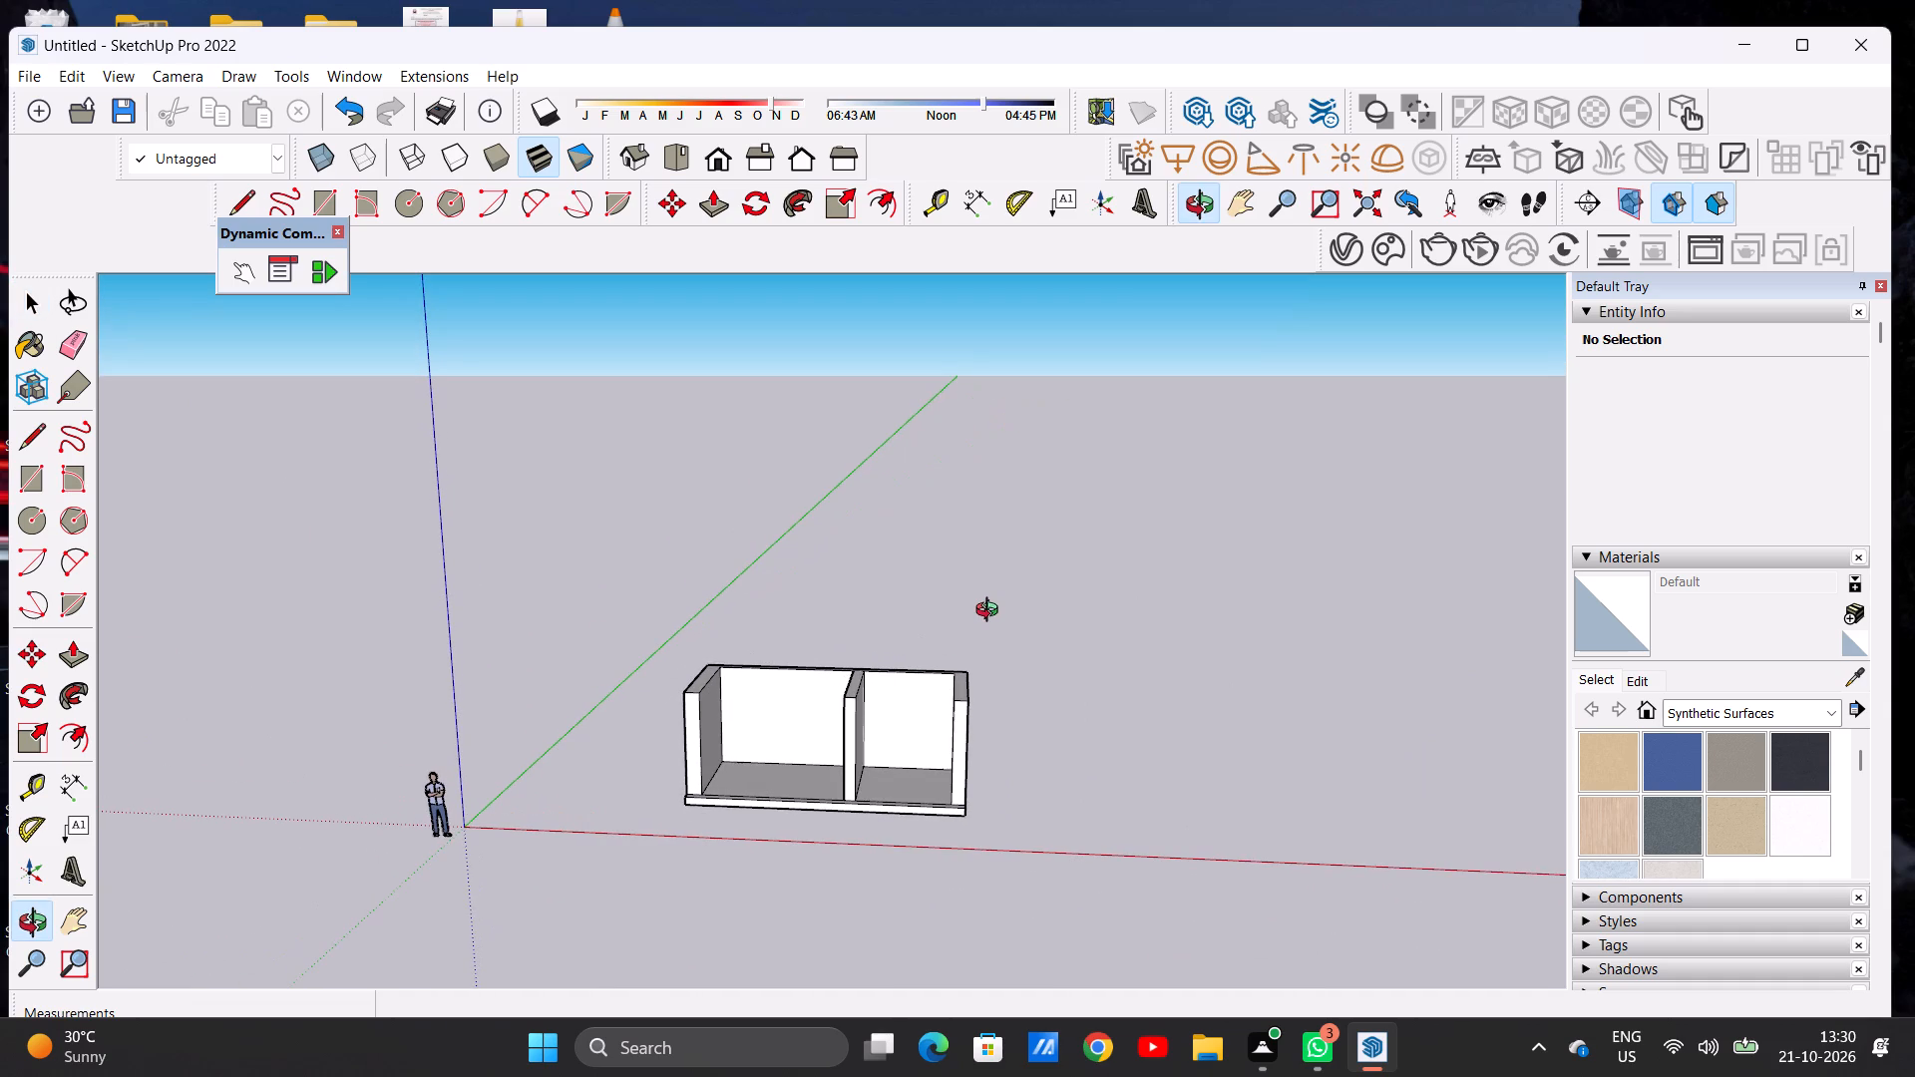
middle_click_drag(991, 612, 993, 607)
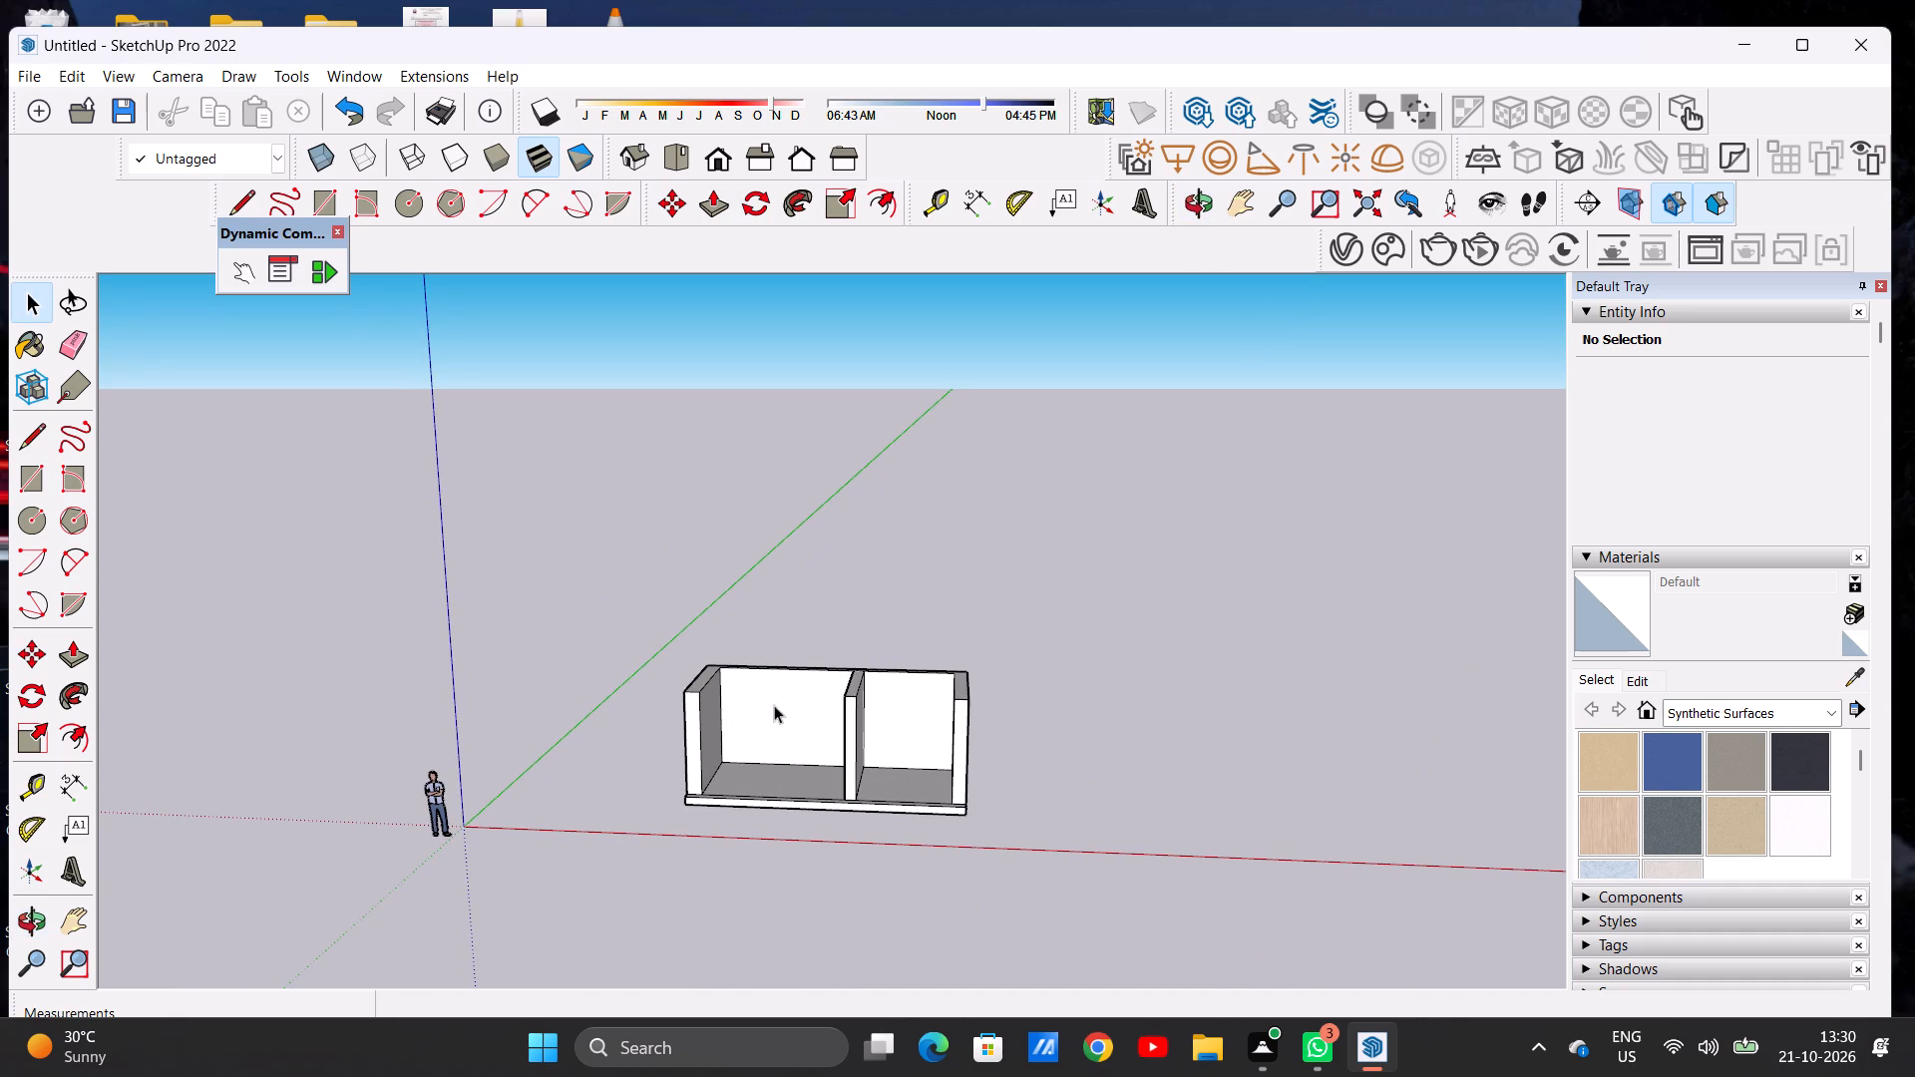
middle_click_drag(793, 693, 636, 874)
scroll(798, 673, "up", 5)
scroll(798, 673, "down", 1)
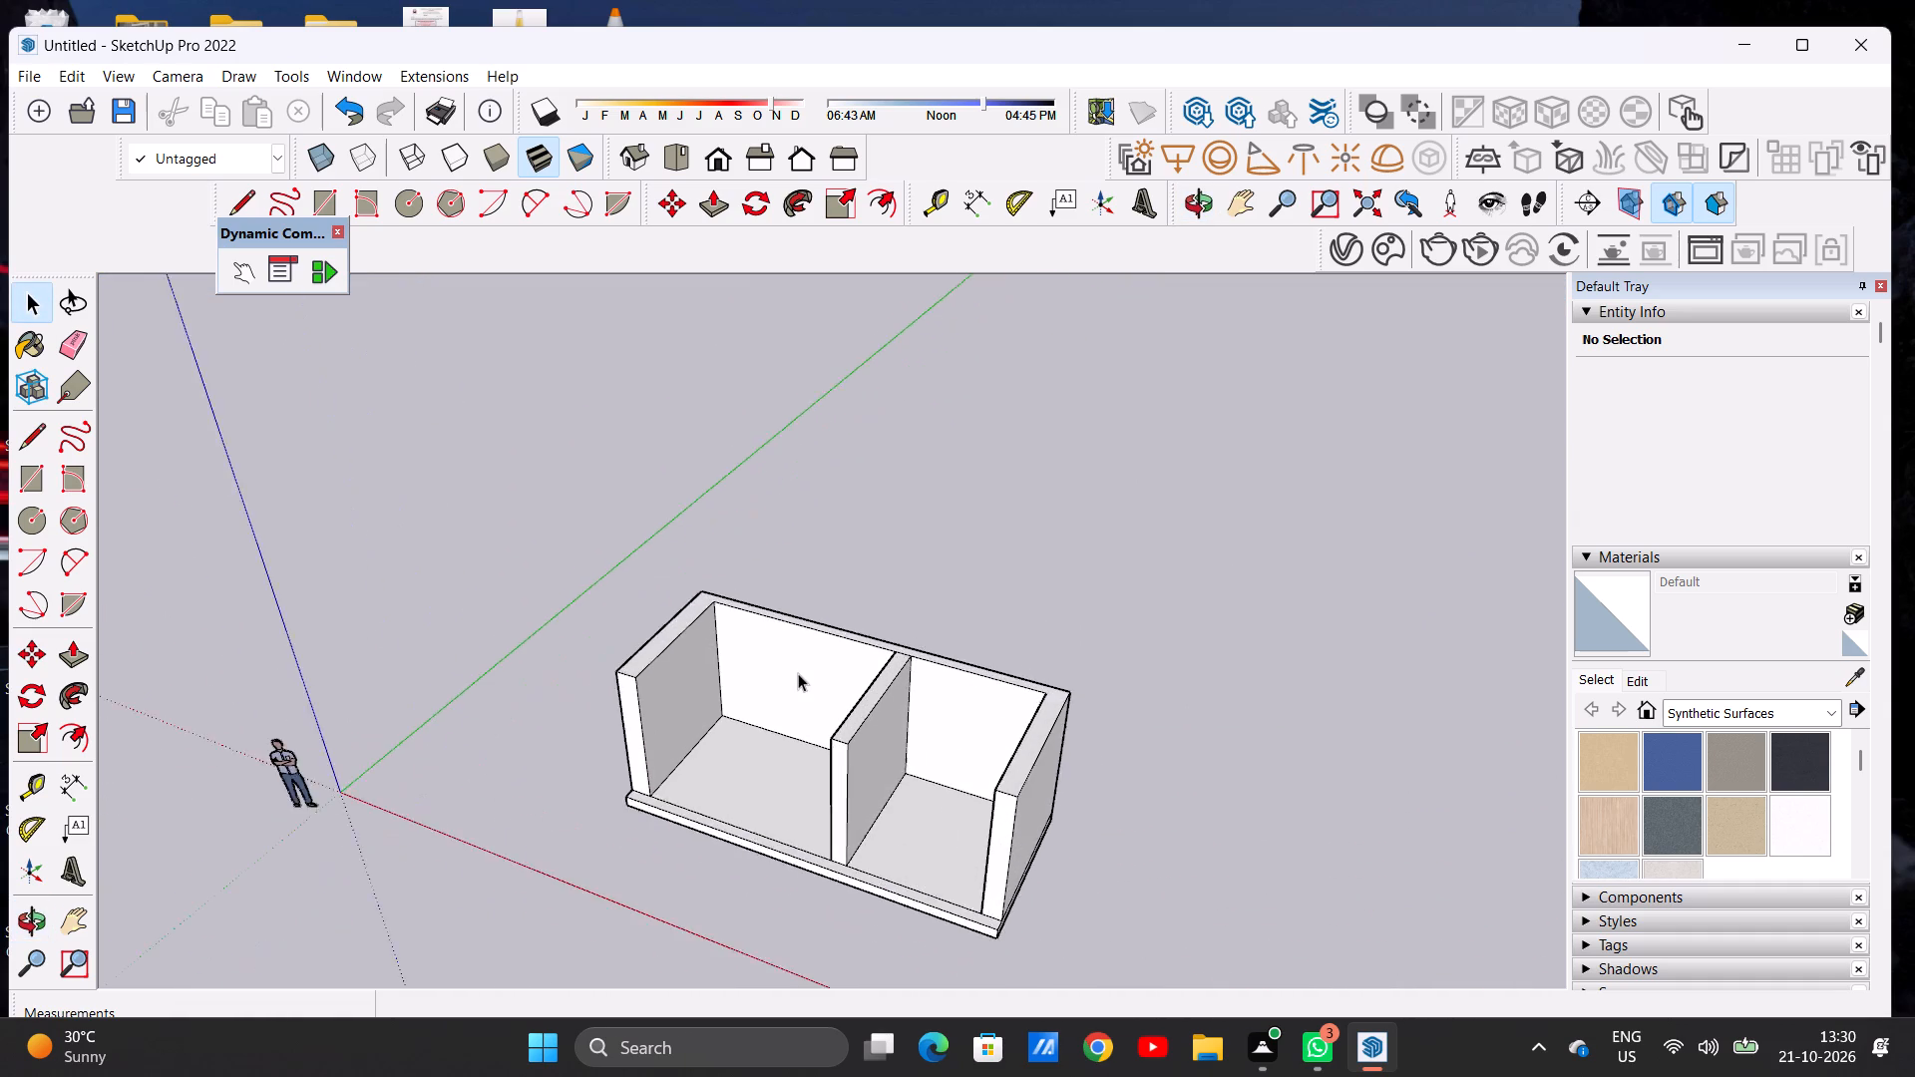
scroll(798, 673, "up", 1)
middle_click_drag(798, 673, 679, 798)
scroll(788, 664, "up", 3)
key("p")
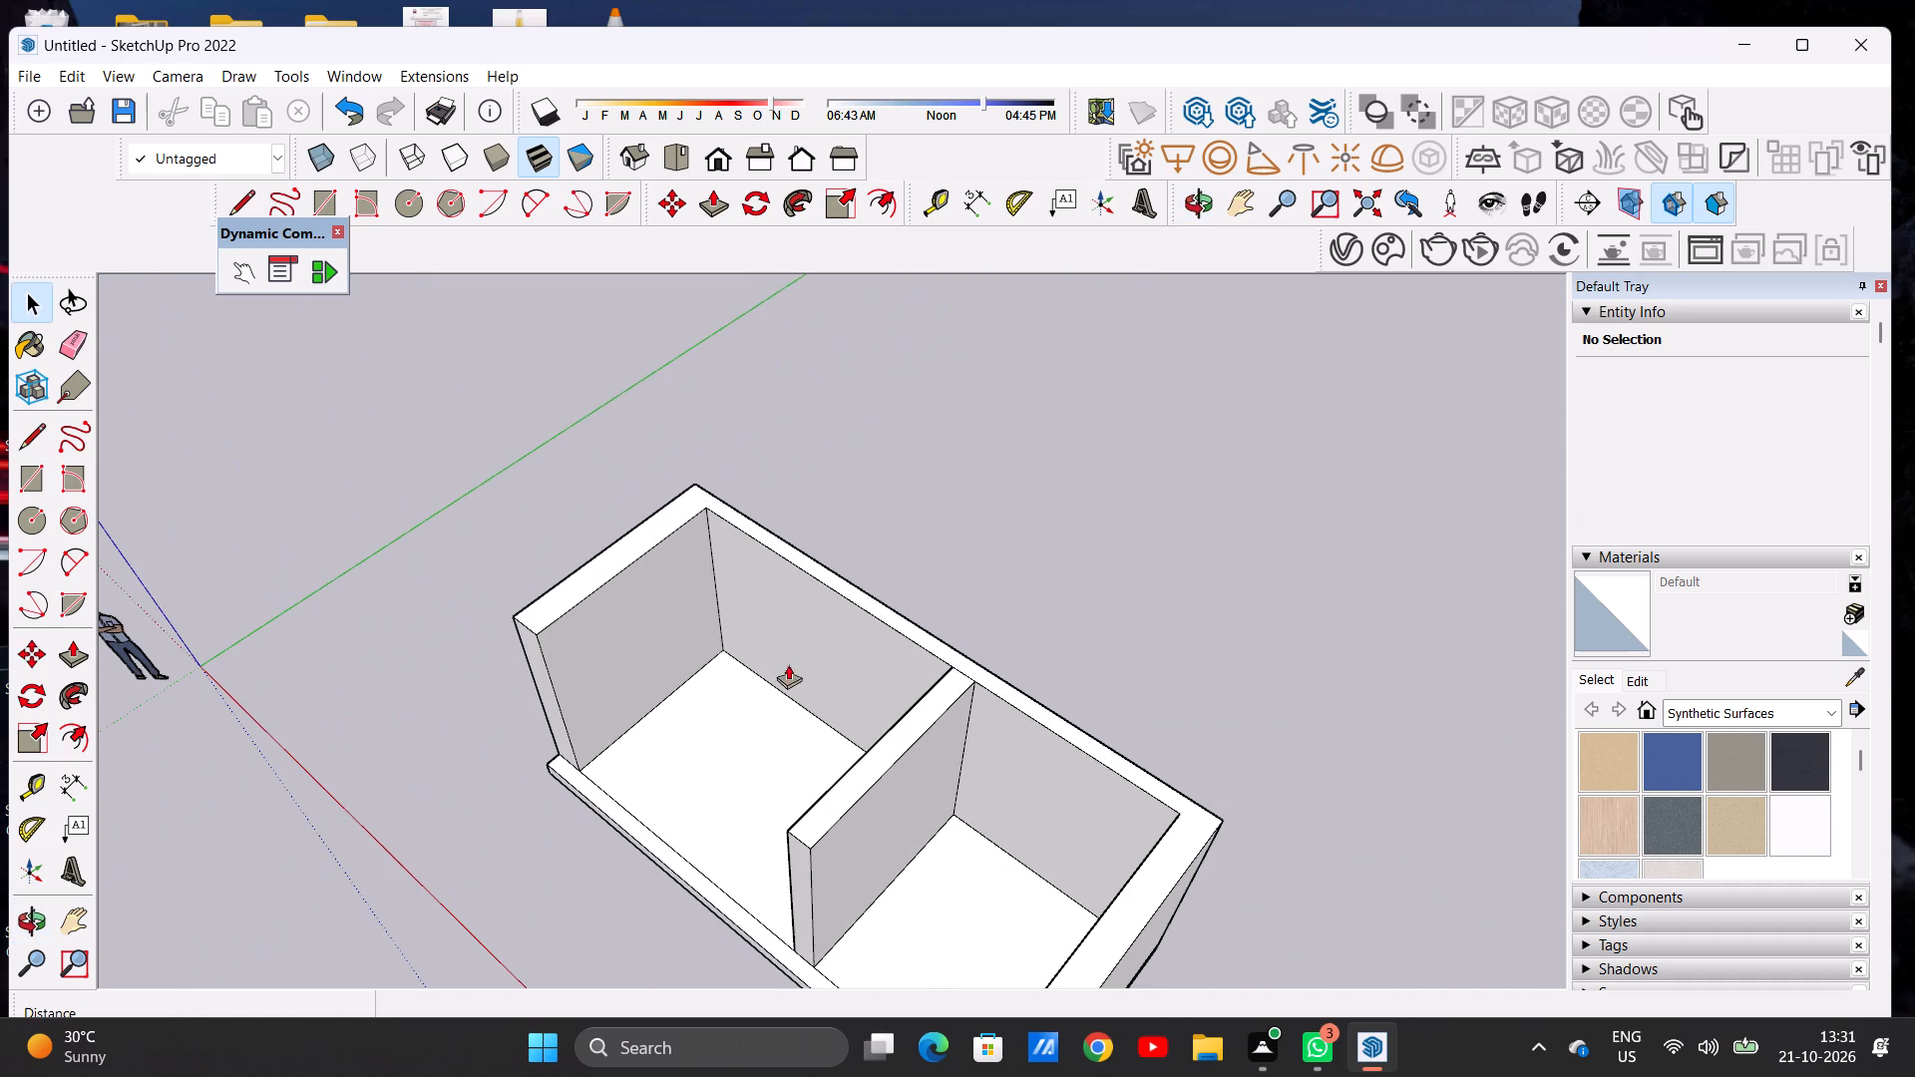
scroll(796, 630, "up", 3)
left_click(796, 630)
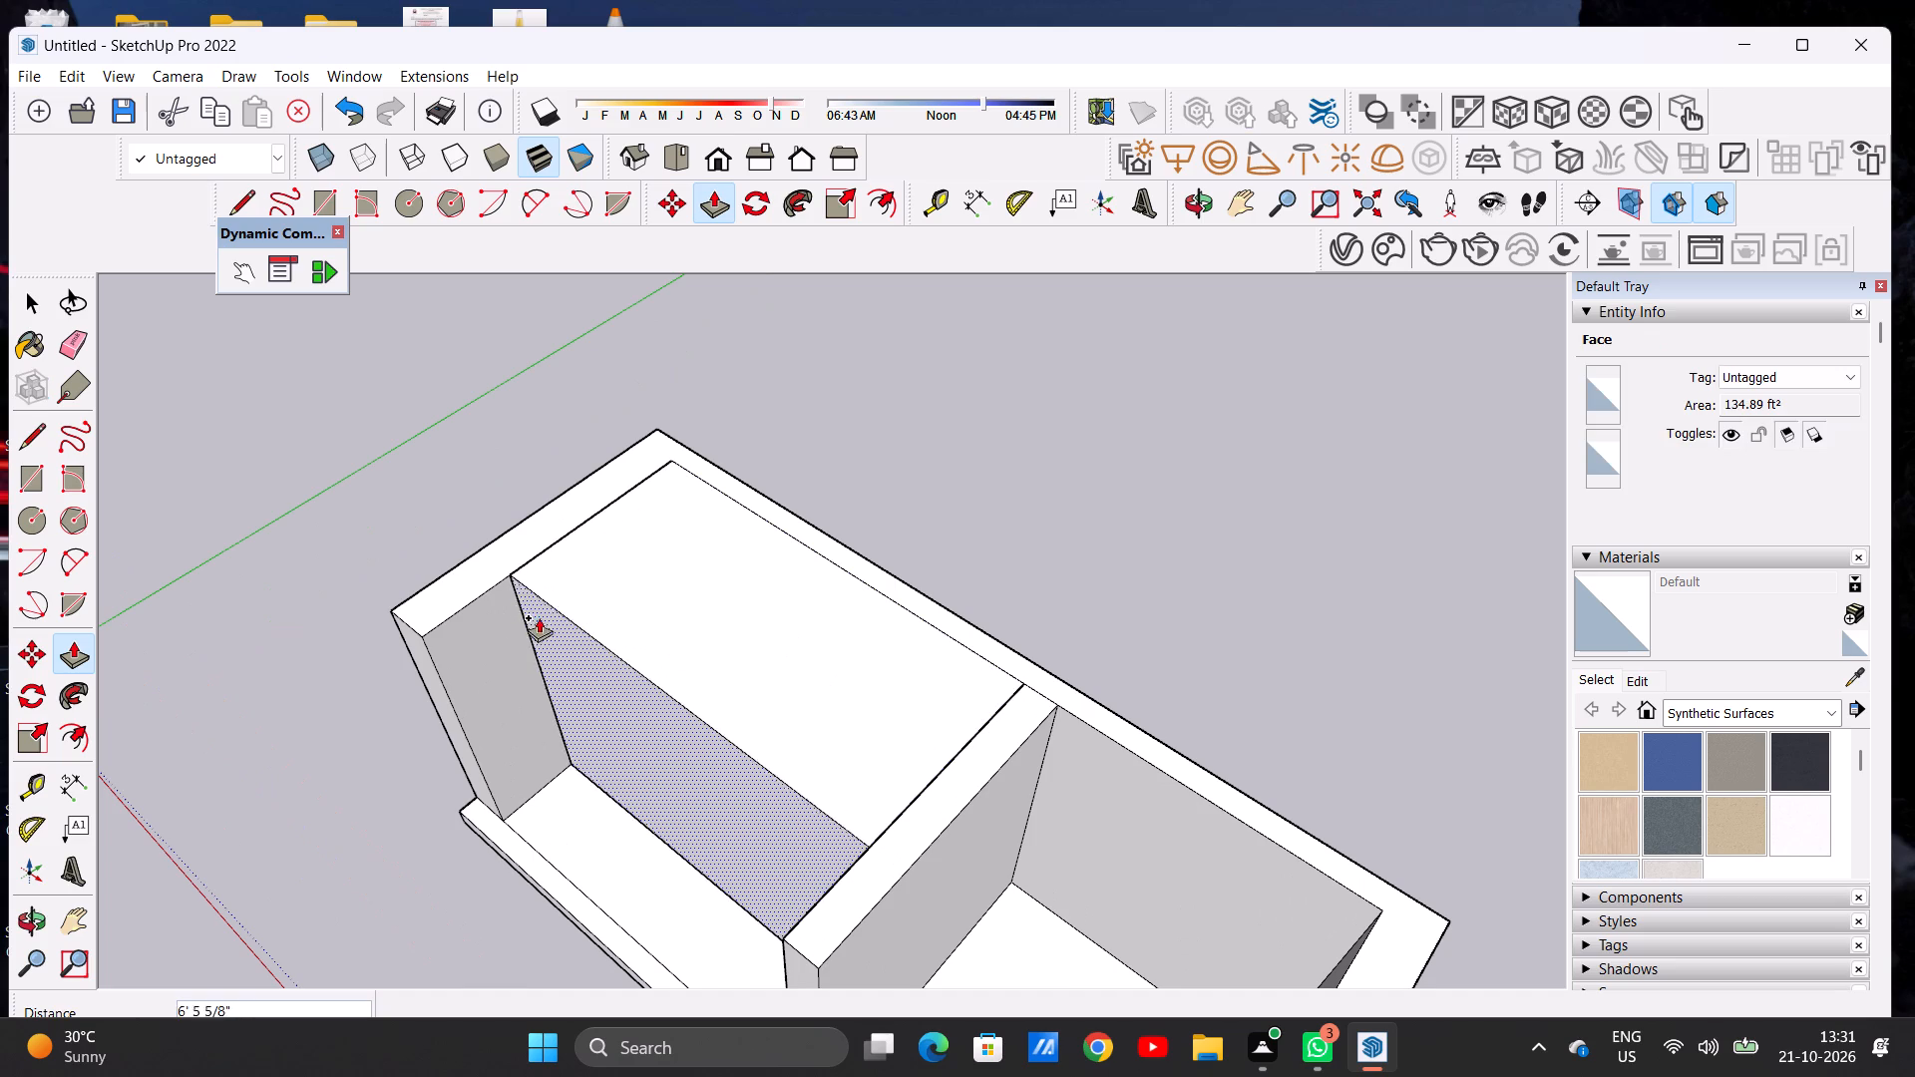
left_click(466, 650)
scroll(605, 602, "down", 8)
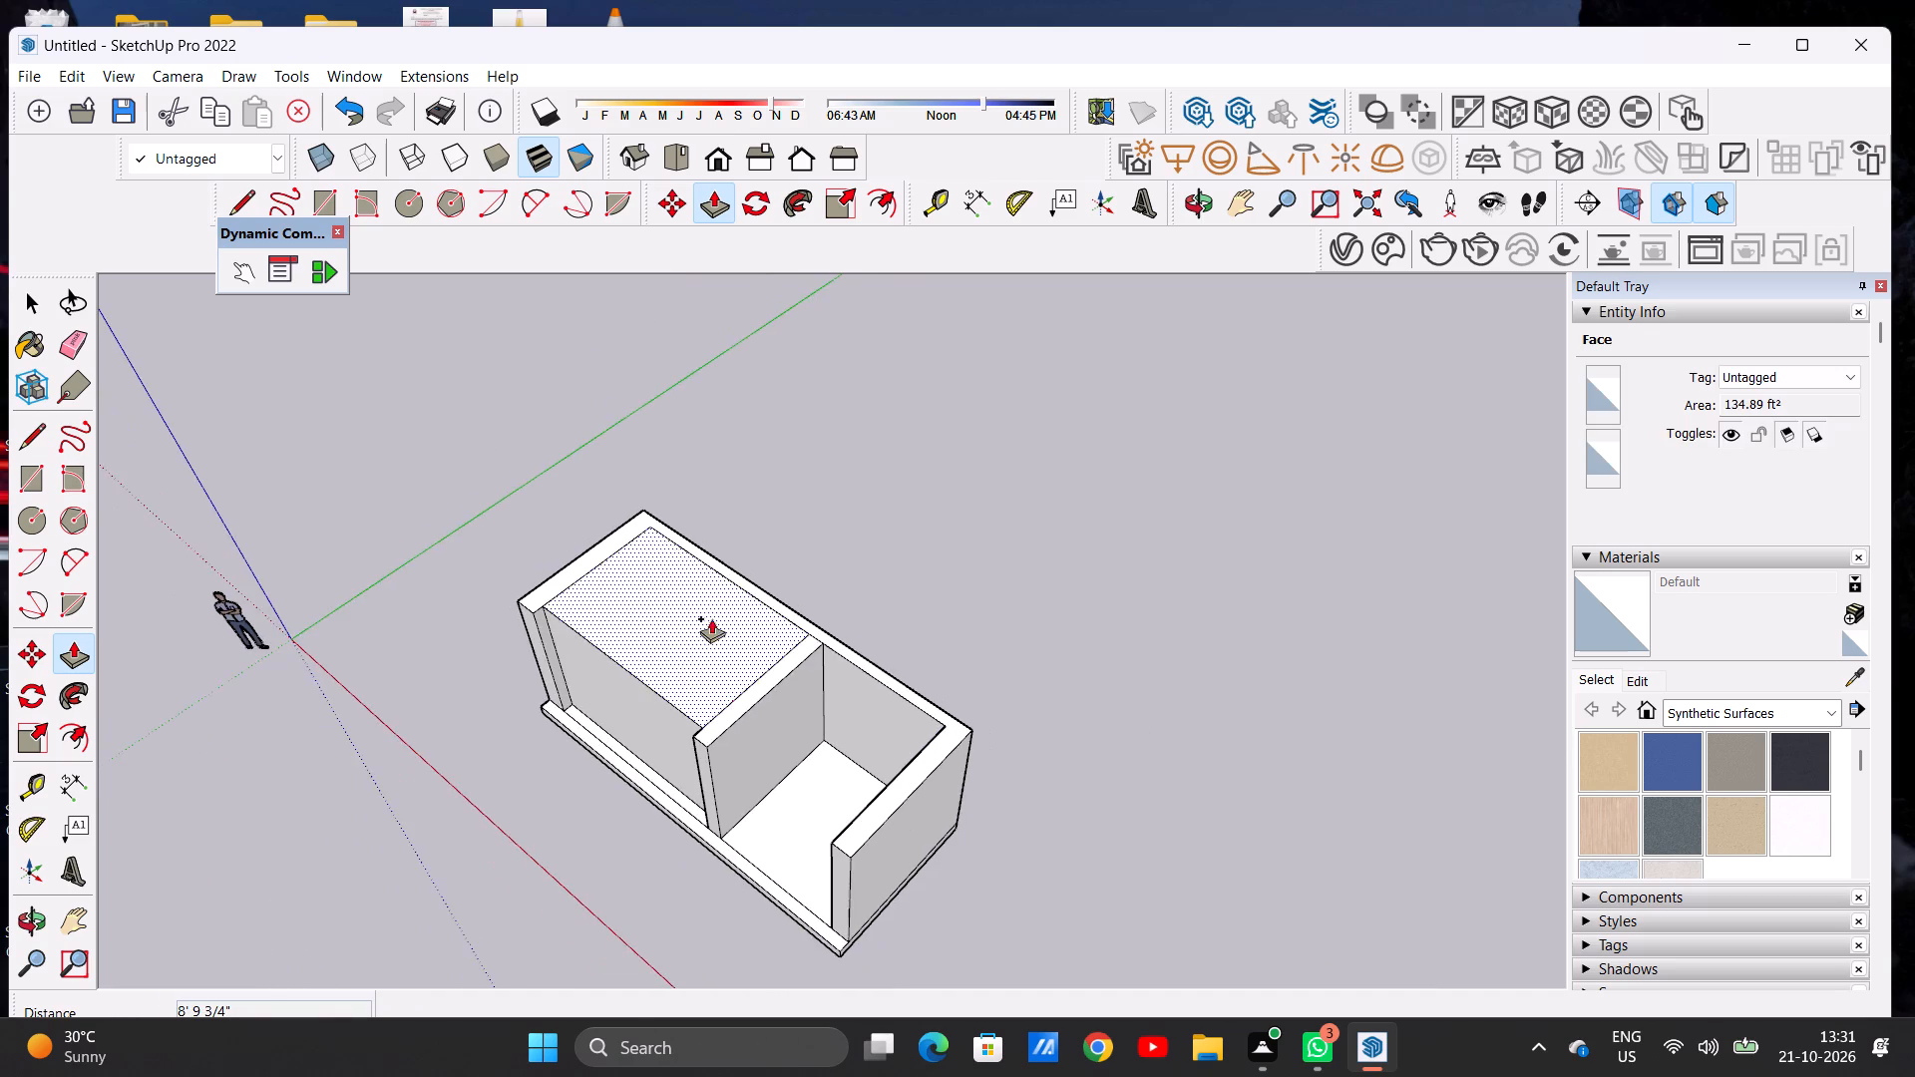
Pull the back wall's inner face in the right bay forward until it lines up with the left bay's front face.
middle_click_drag(730, 753, 759, 664)
scroll(814, 681, "up", 5)
left_click(874, 670)
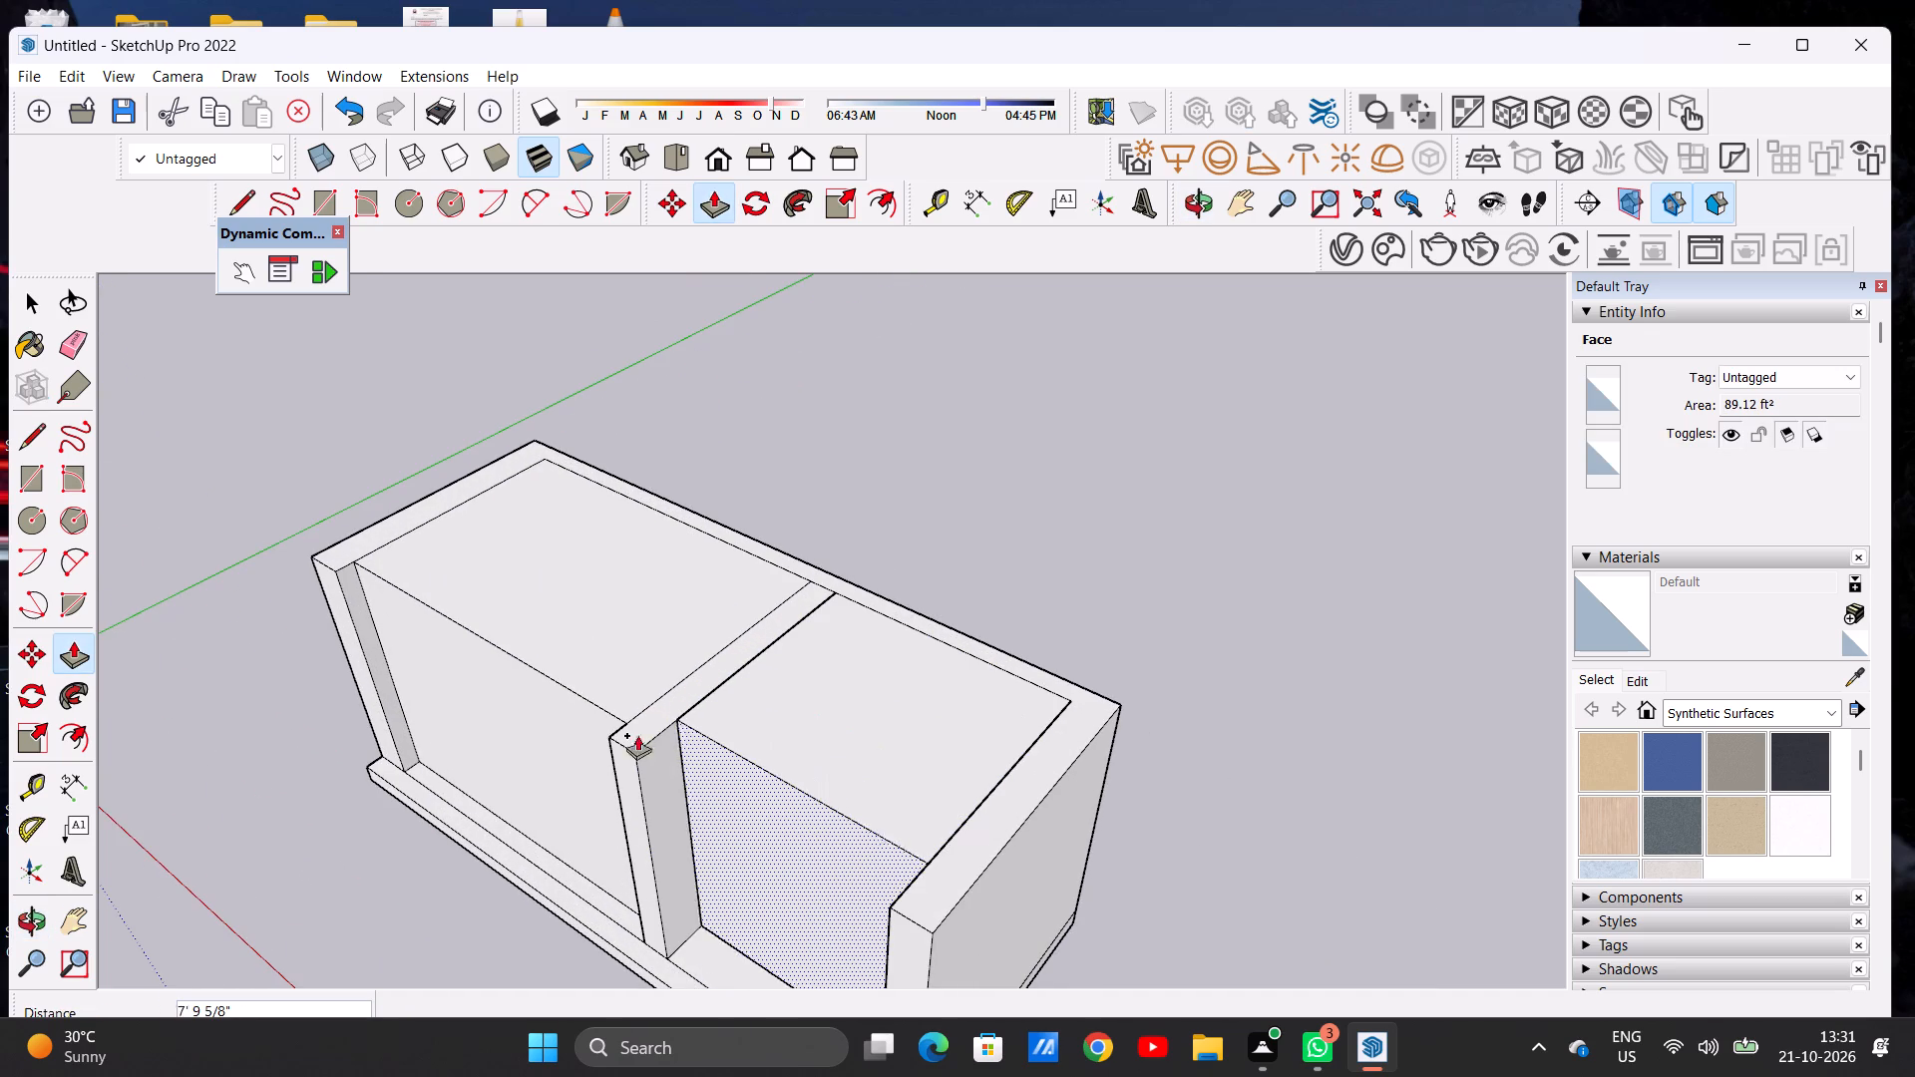
left_click(625, 724)
key("space")
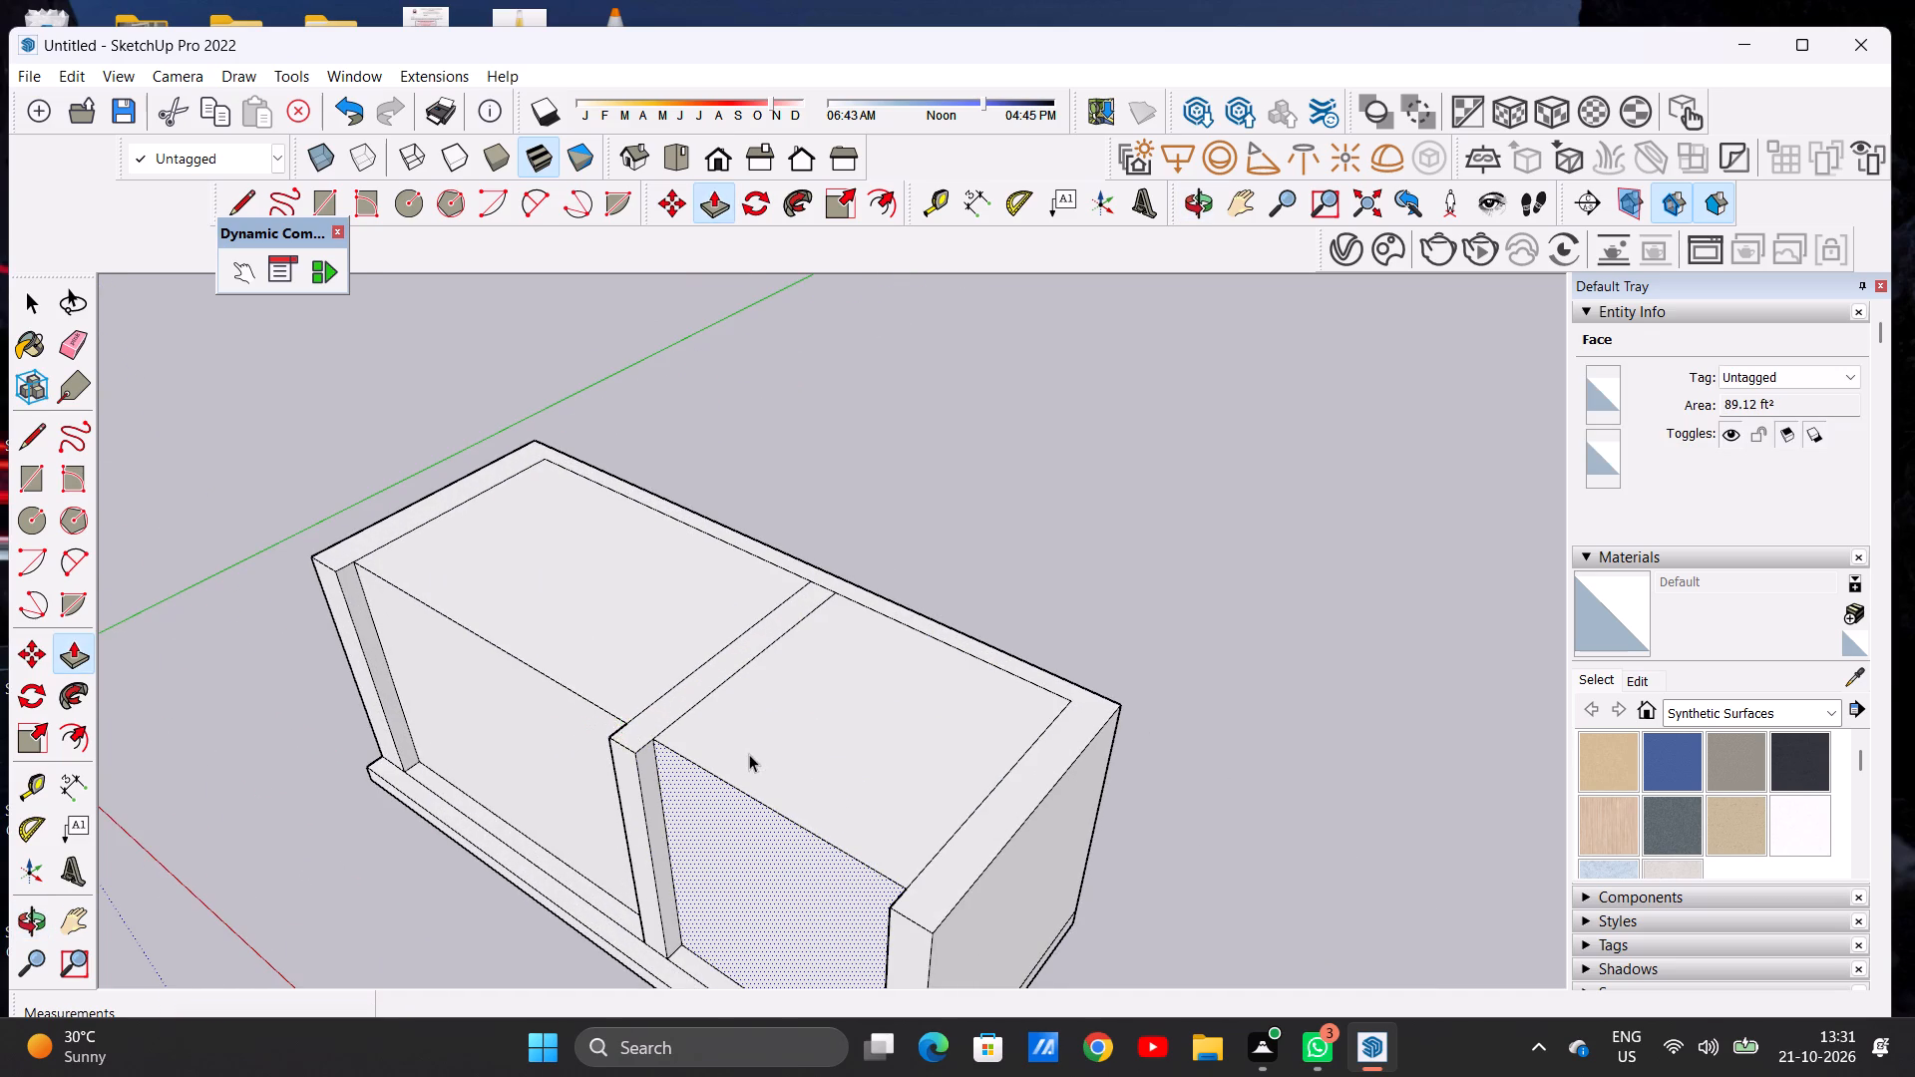
Examine the two filled bays and their recessed fronts from the front, the side and above.
scroll(752, 782, "down", 13)
middle_click_drag(686, 797, 1014, 617)
scroll(804, 738, "down", 5)
middle_click_drag(843, 785, 826, 771)
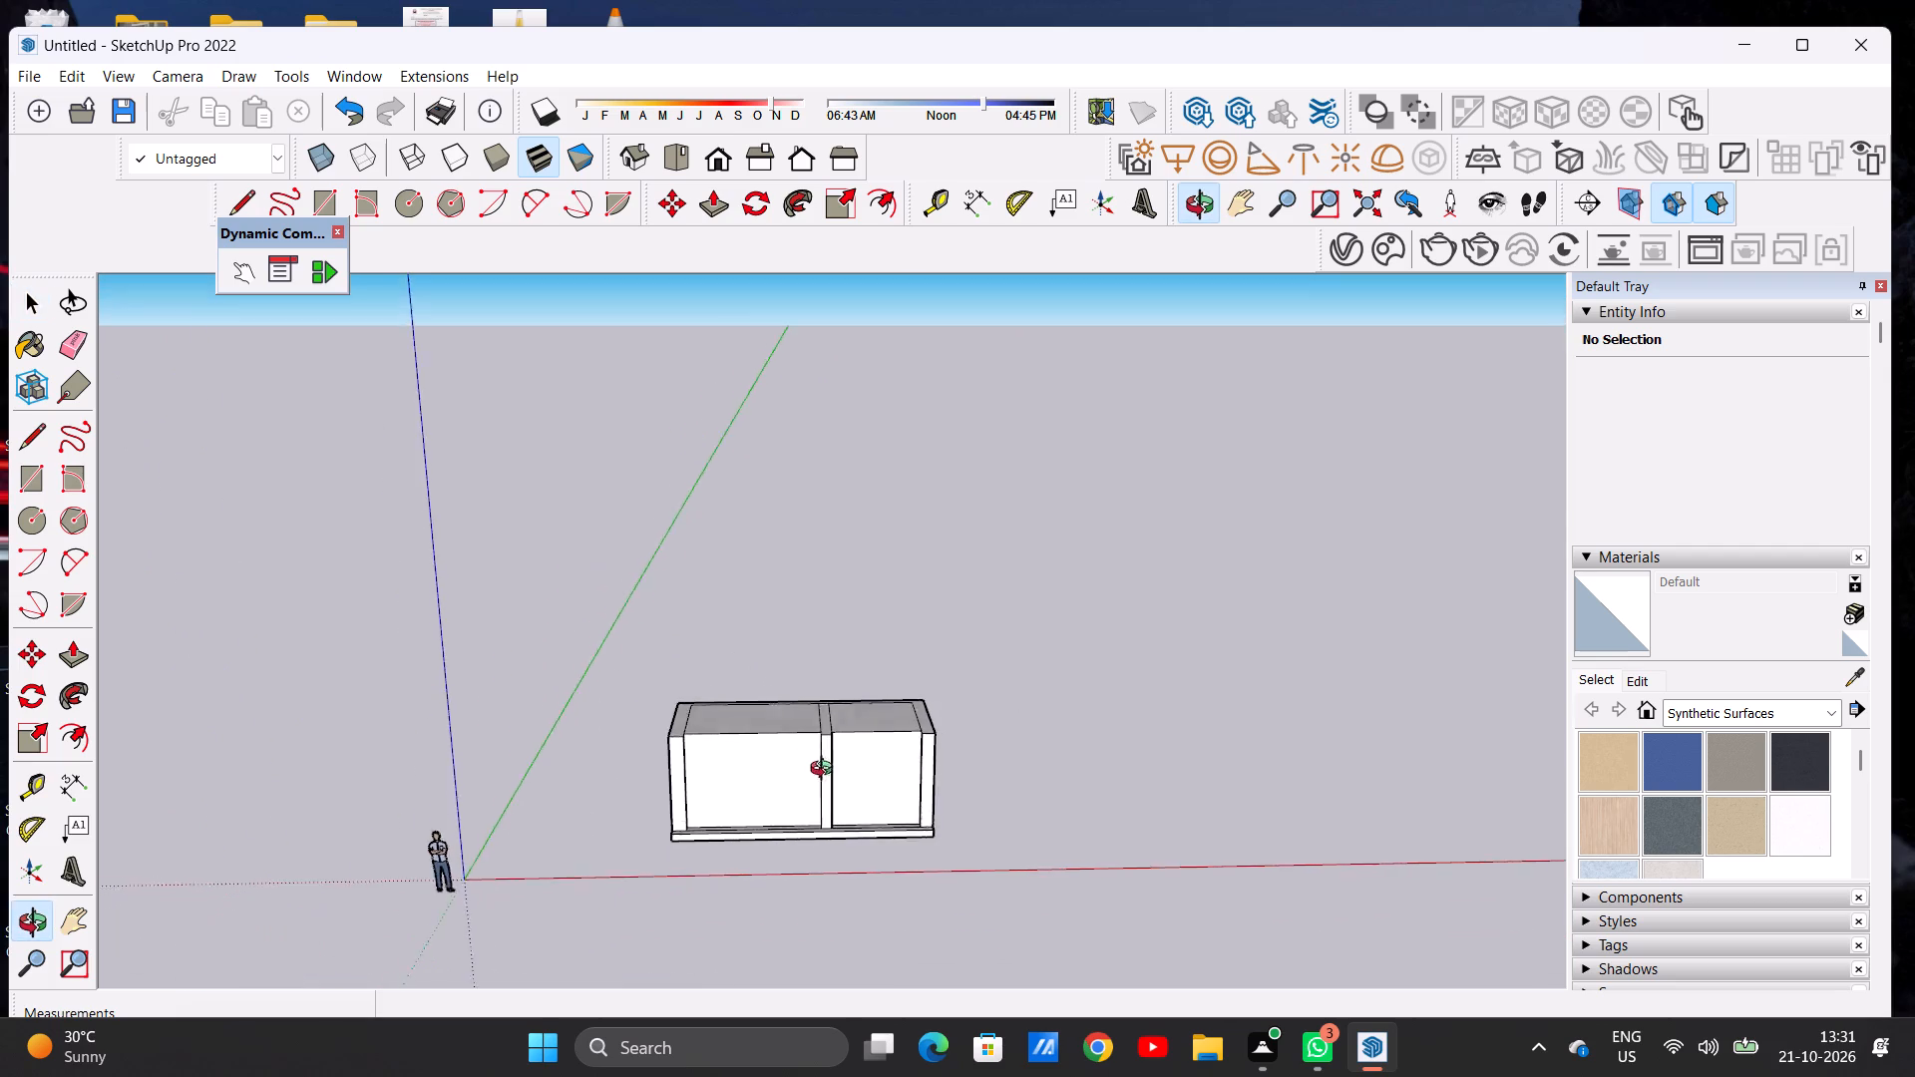
middle_click_drag(826, 771, 811, 702)
scroll(800, 751, "up", 8)
middle_click_drag(808, 789, 622, 744)
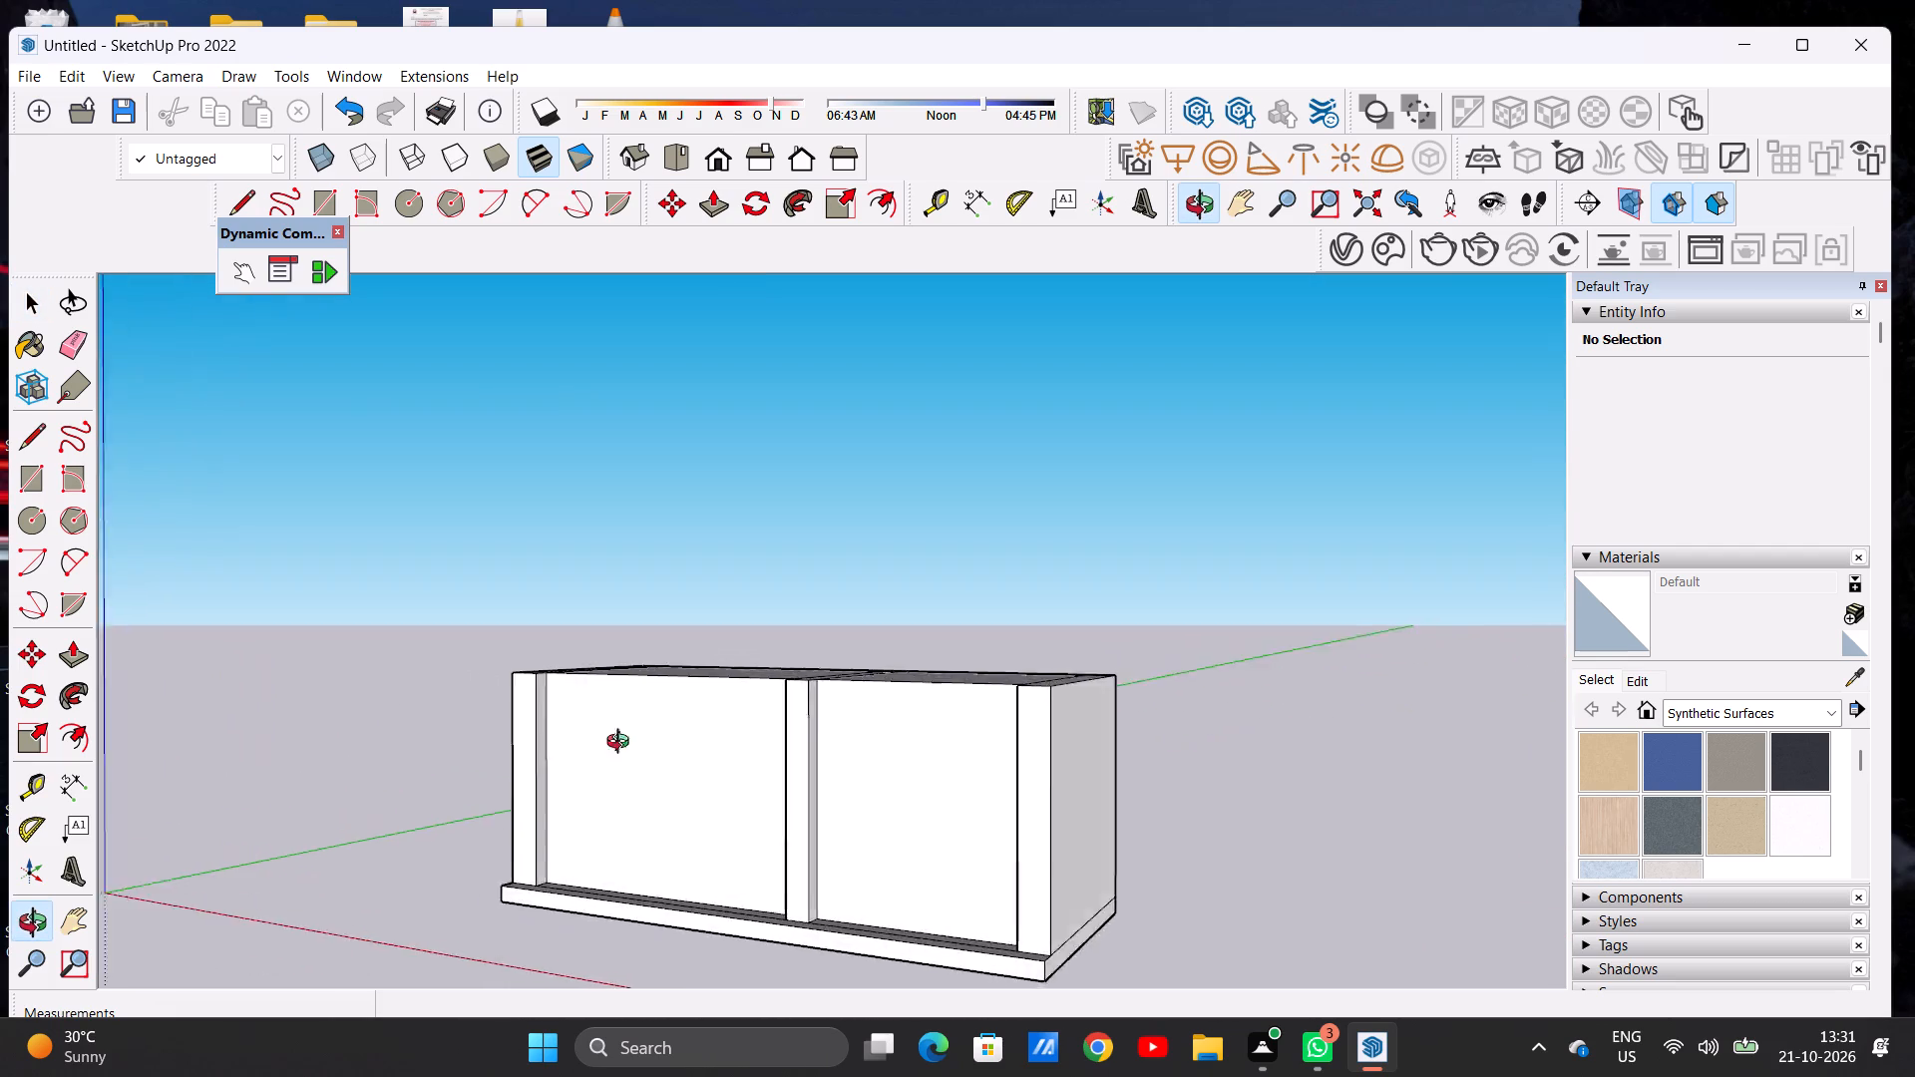
middle_click_drag(622, 744, 826, 720)
middle_click_drag(826, 720, 784, 781)
scroll(703, 789, "down", 4)
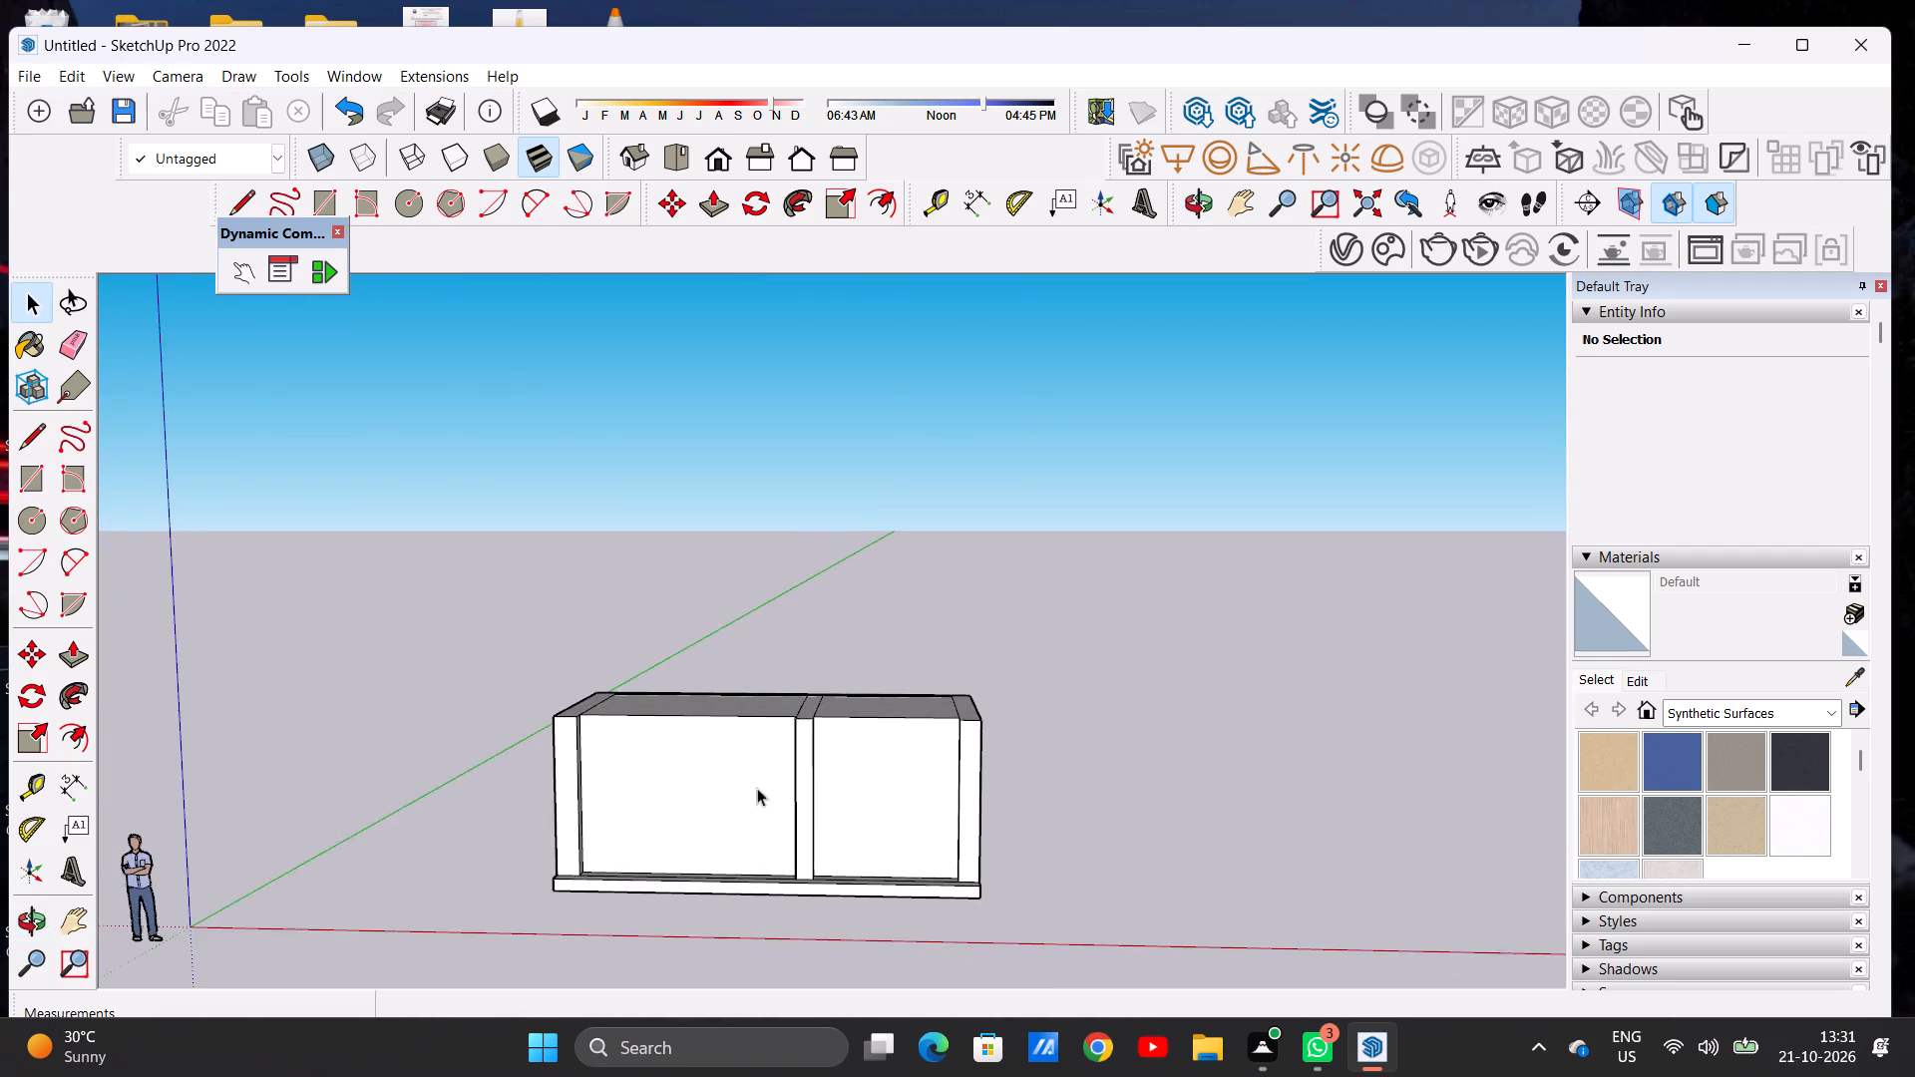
scroll(794, 787, "up", 8)
scroll(857, 783, "down", 2)
scroll(857, 783, "up", 1)
scroll(857, 783, "down", 1)
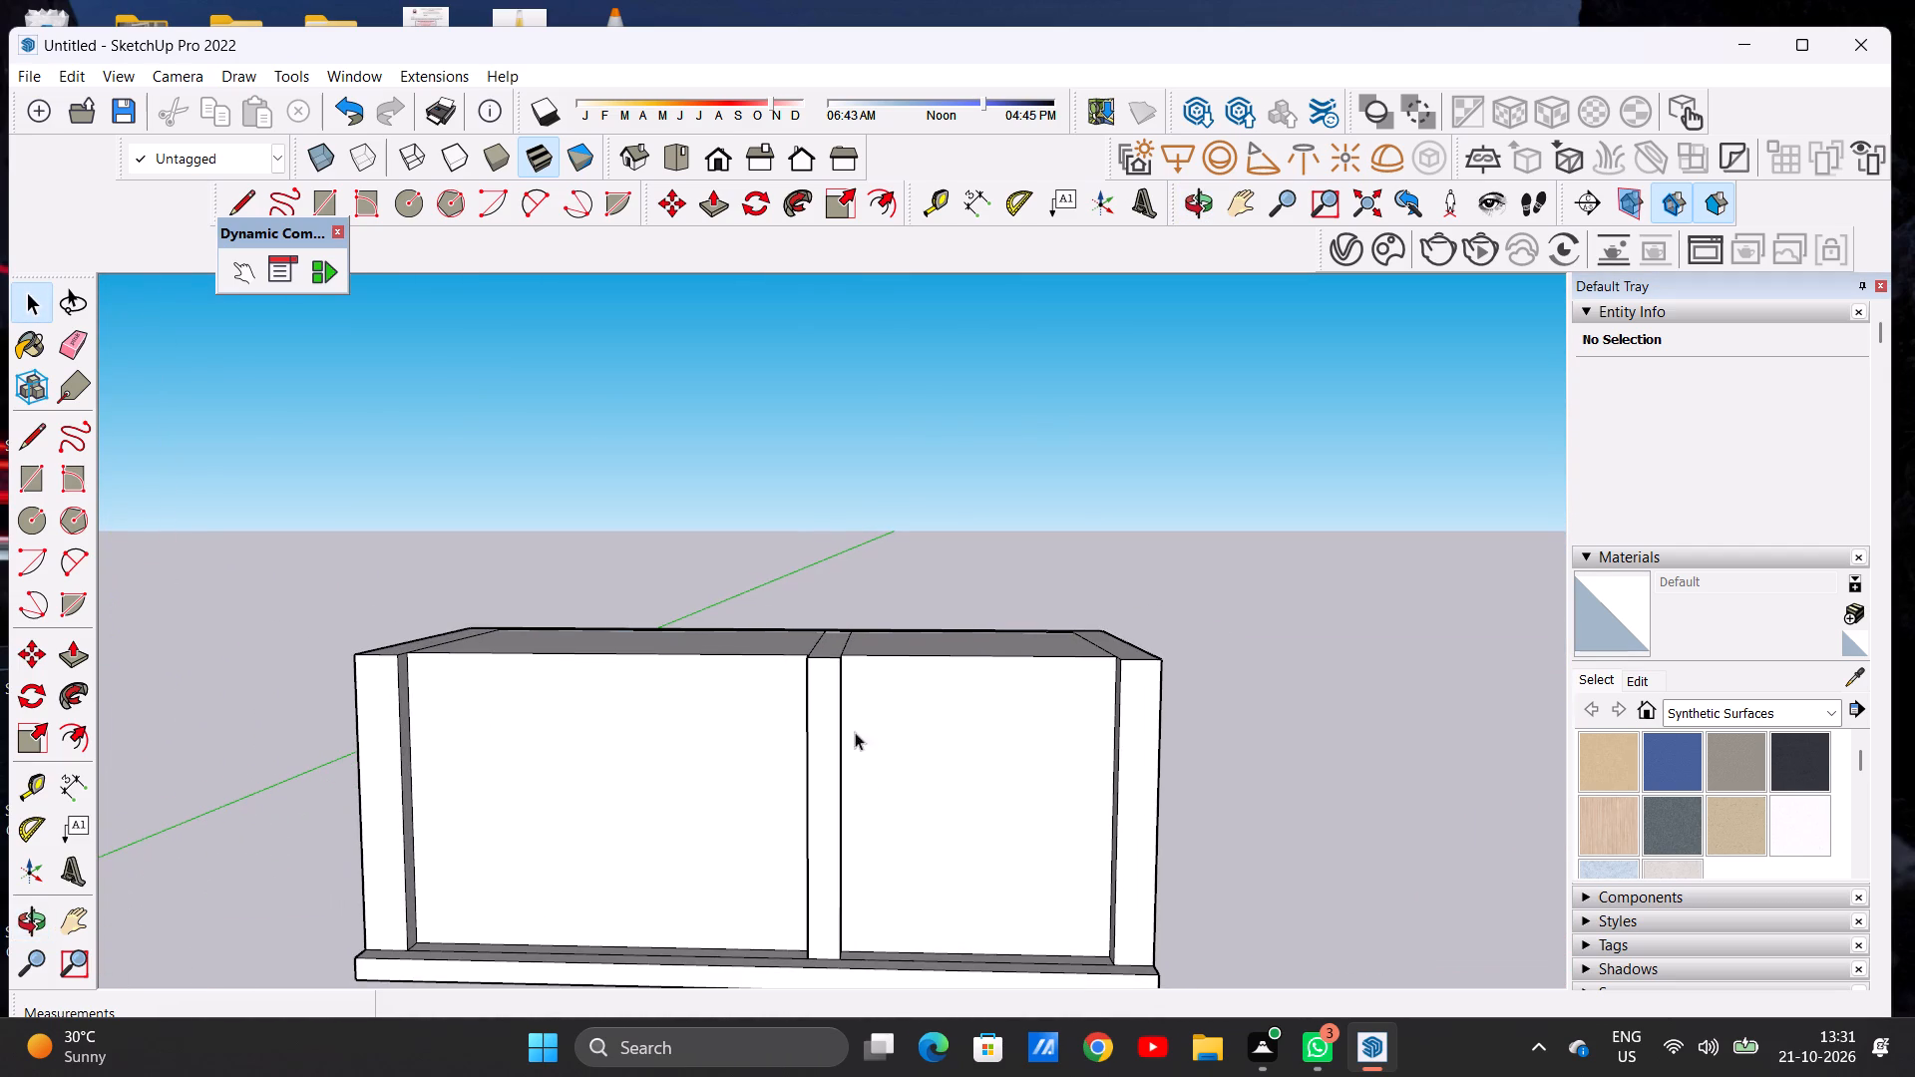
middle_click_drag(750, 632, 773, 864)
scroll(750, 632, "down", 1)
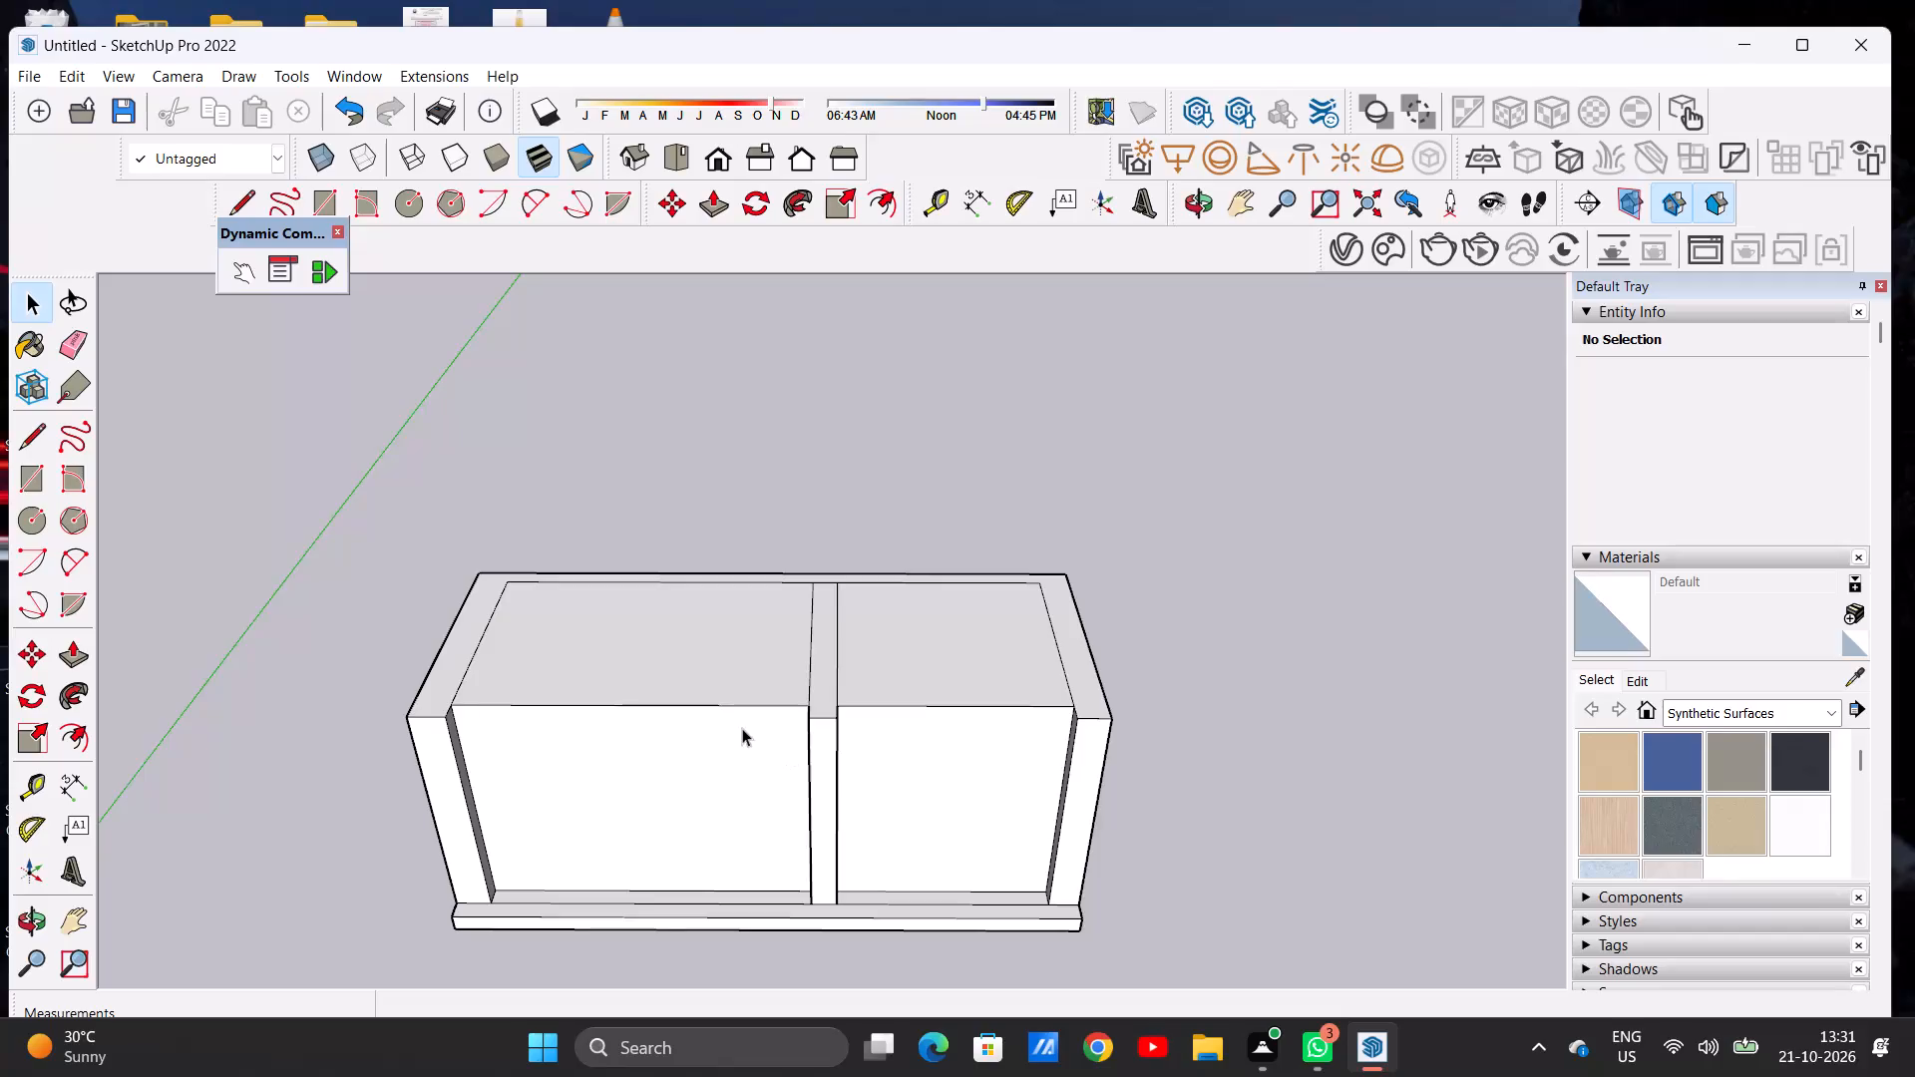
scroll(747, 670, "down", 4)
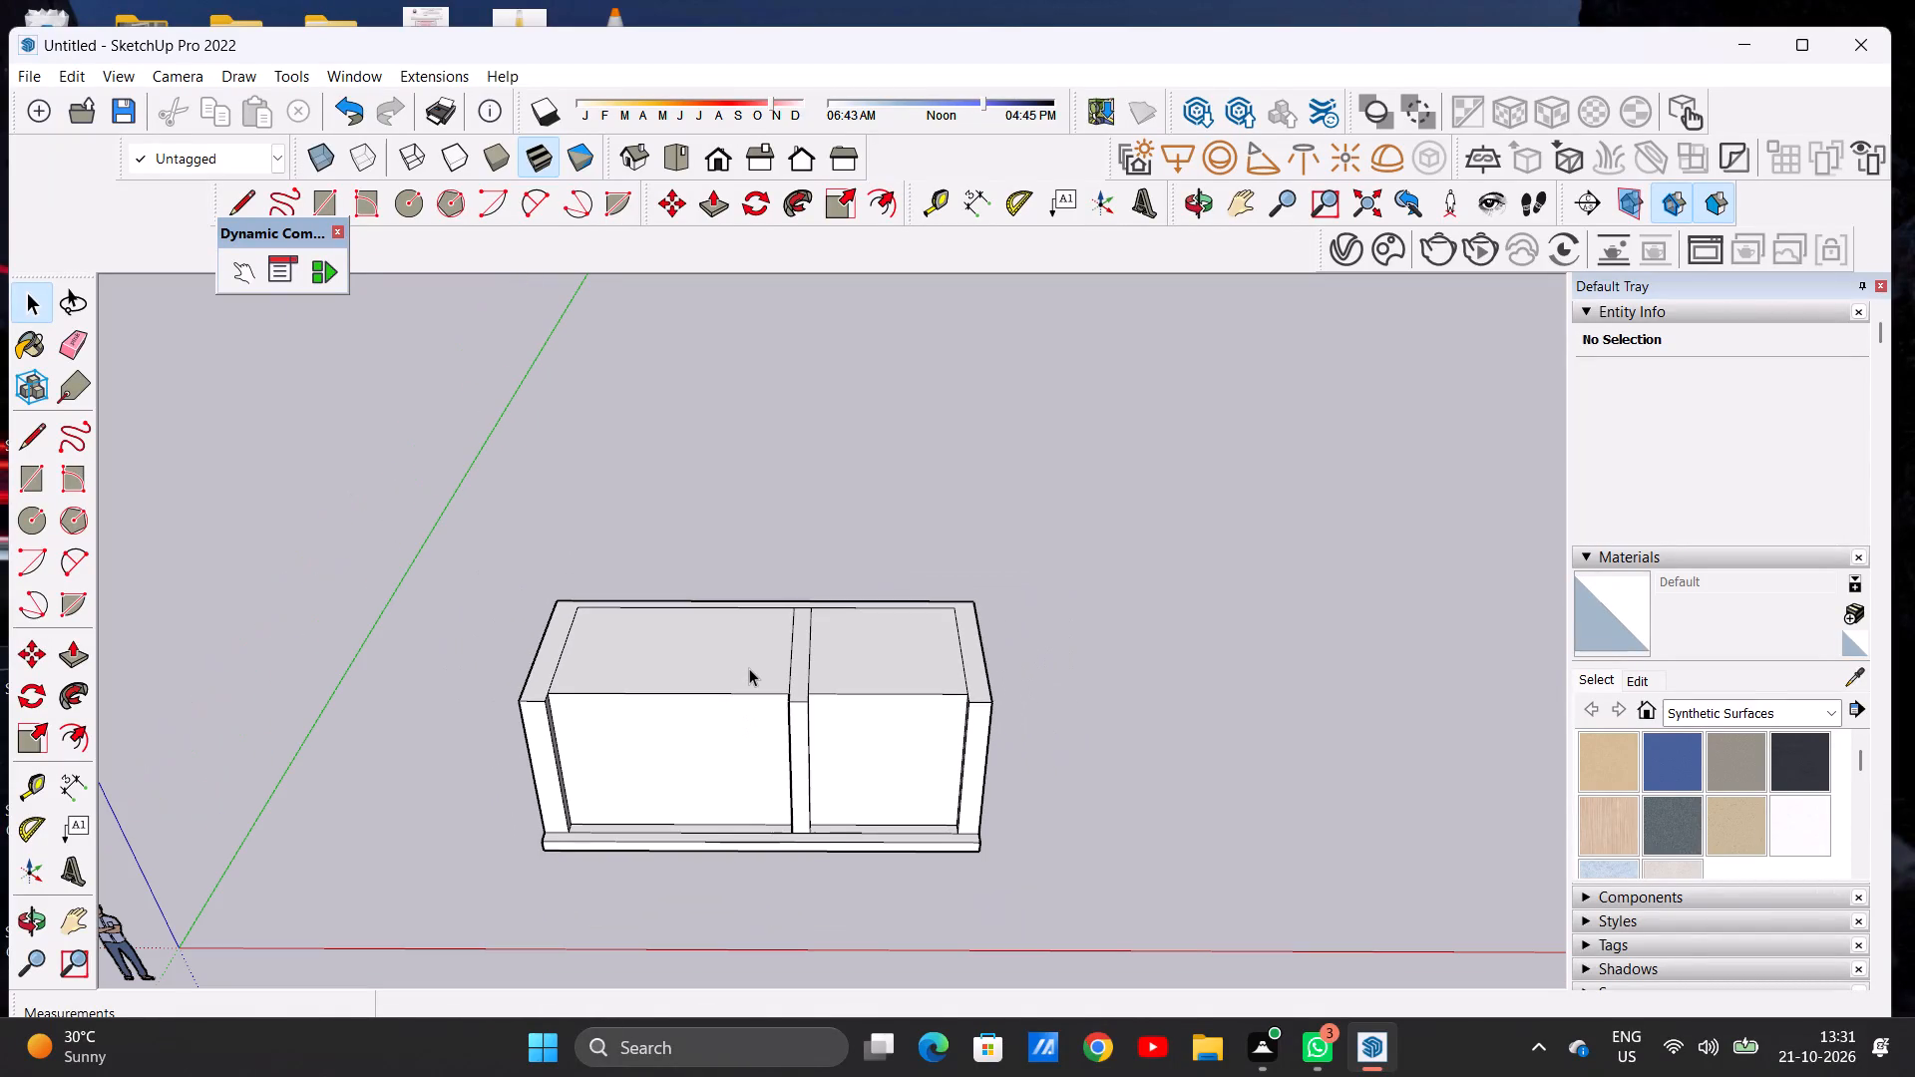
scroll(768, 874, "up", 1)
scroll(768, 874, "down", 1)
Pull the narrow floor strip in front of the left bay up about 5 9/16".
scroll(768, 874, "up", 5)
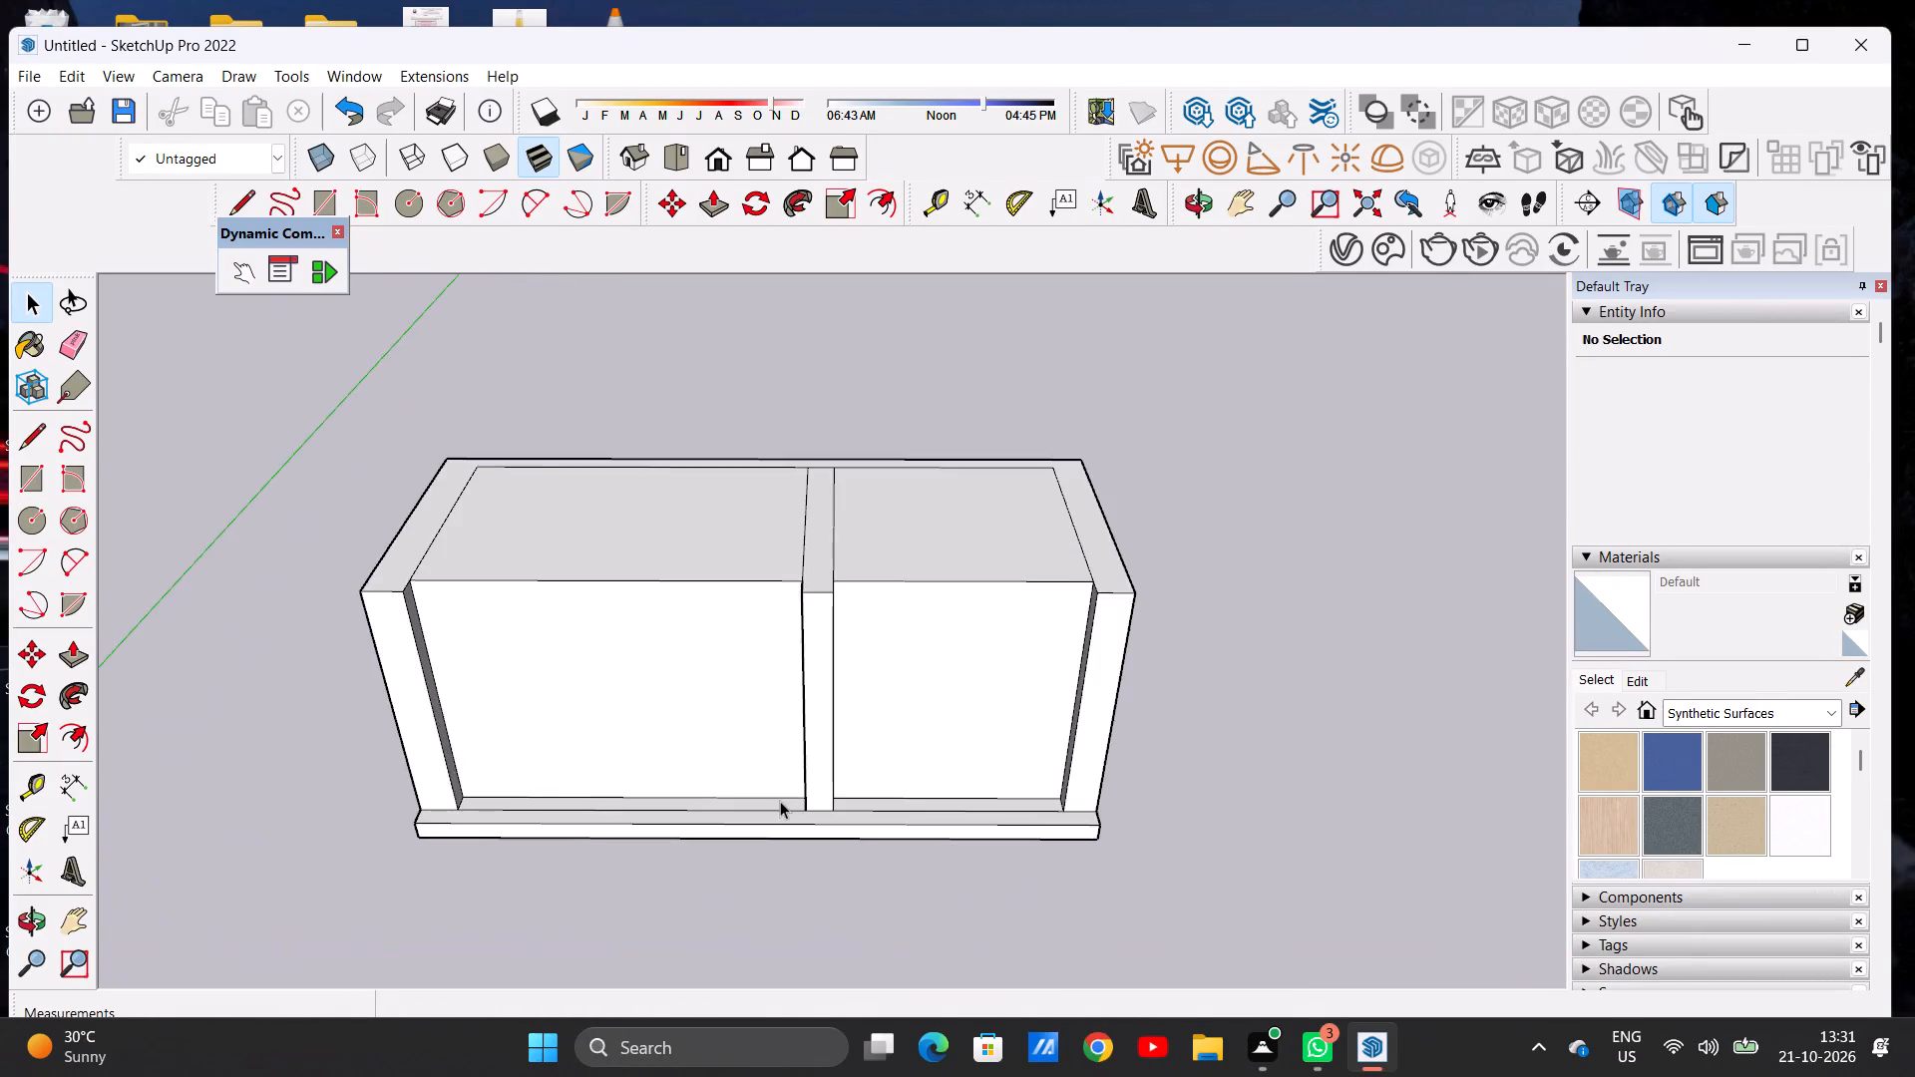
scroll(780, 801, "up", 7)
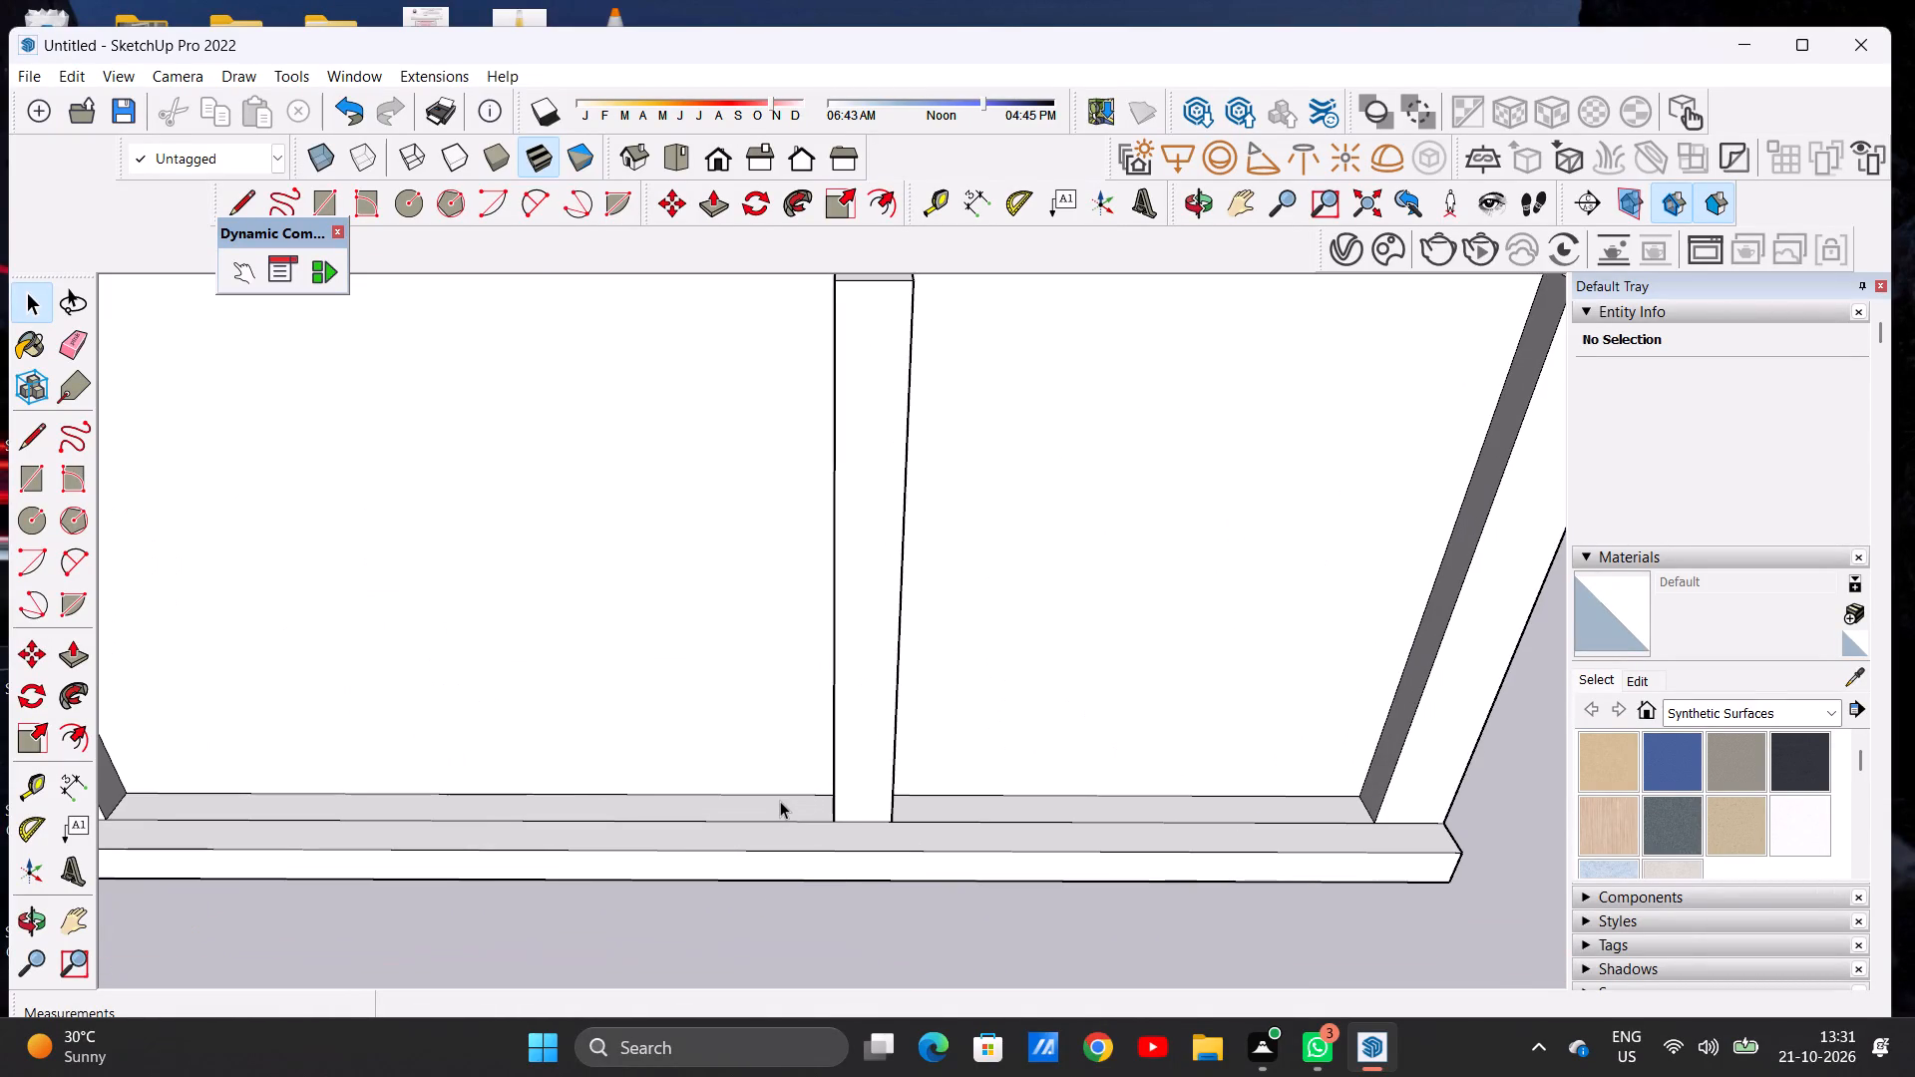
key("p")
scroll(780, 801, "up", 7)
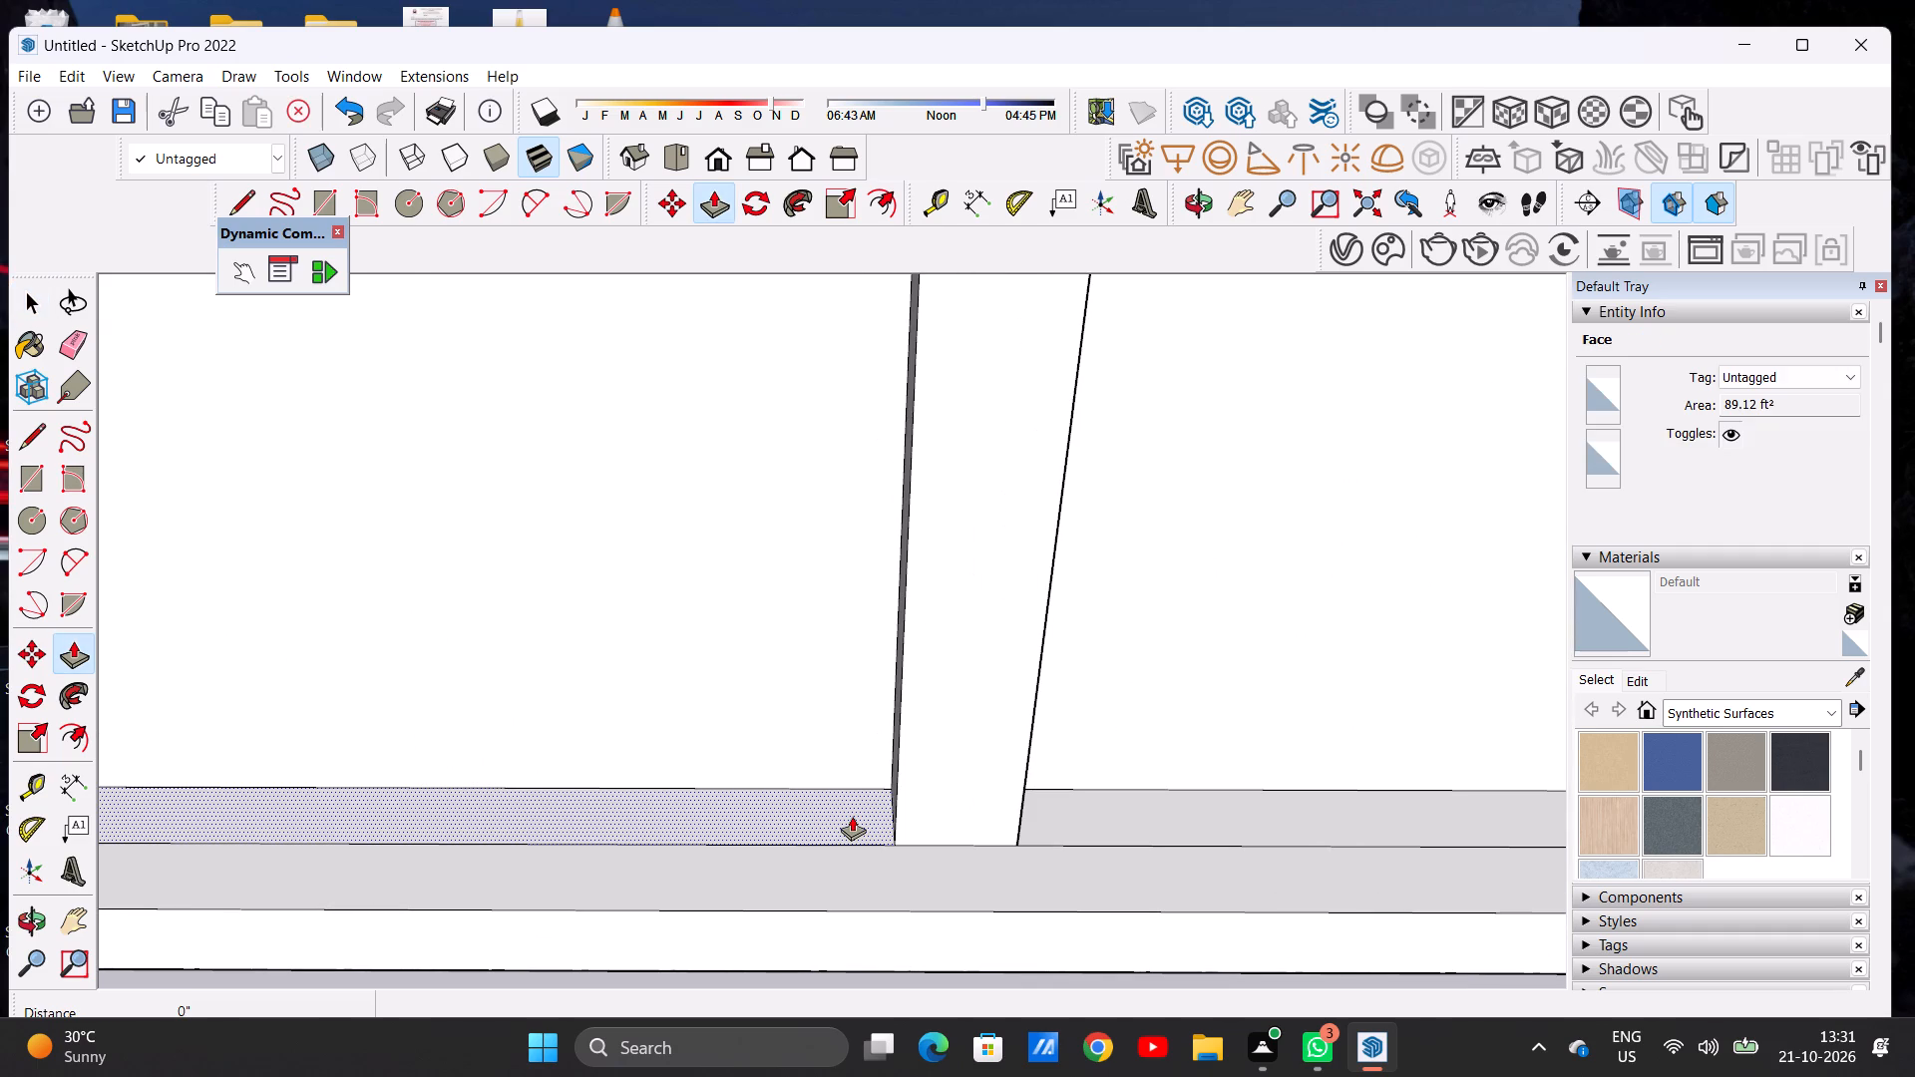
left_click(852, 816)
left_click(880, 778)
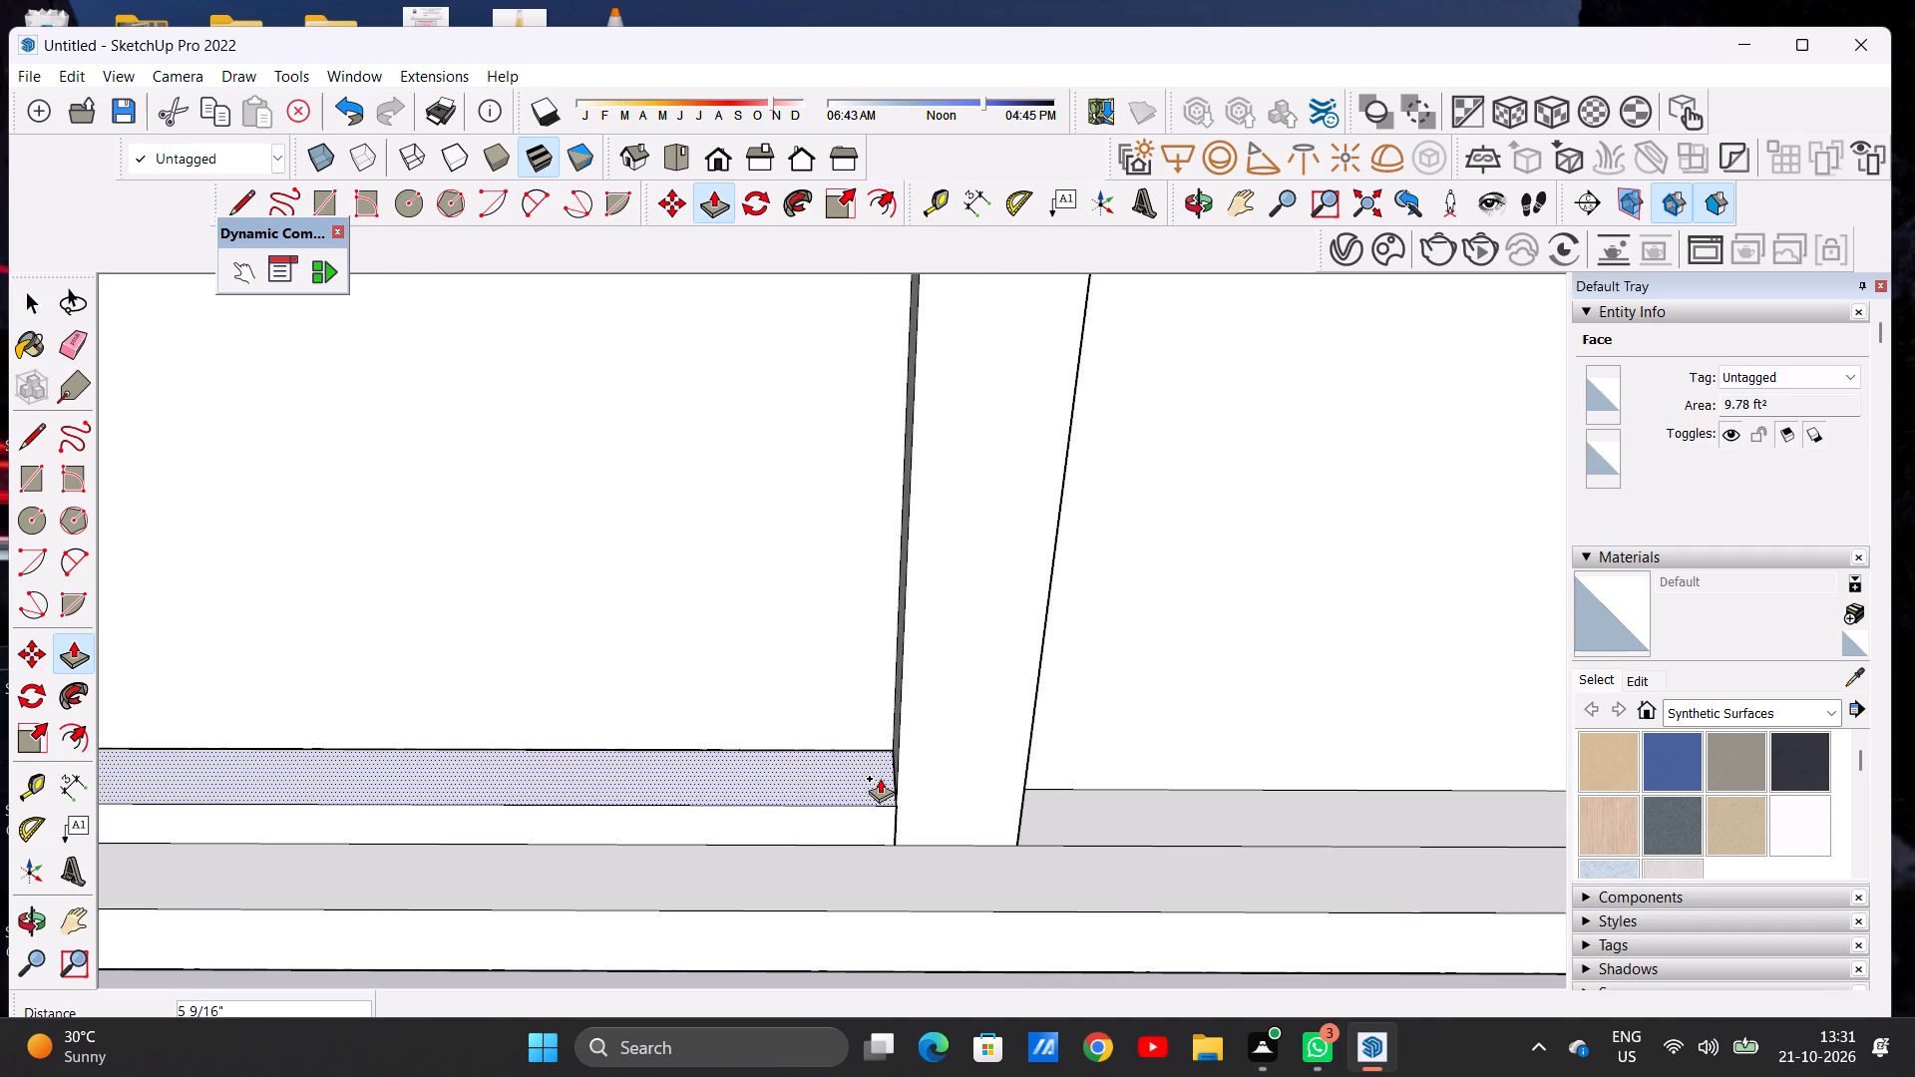
Pull the right bay's floor strip up about 5 9/16", level with the left bay's raised strip.
left_click(1059, 812)
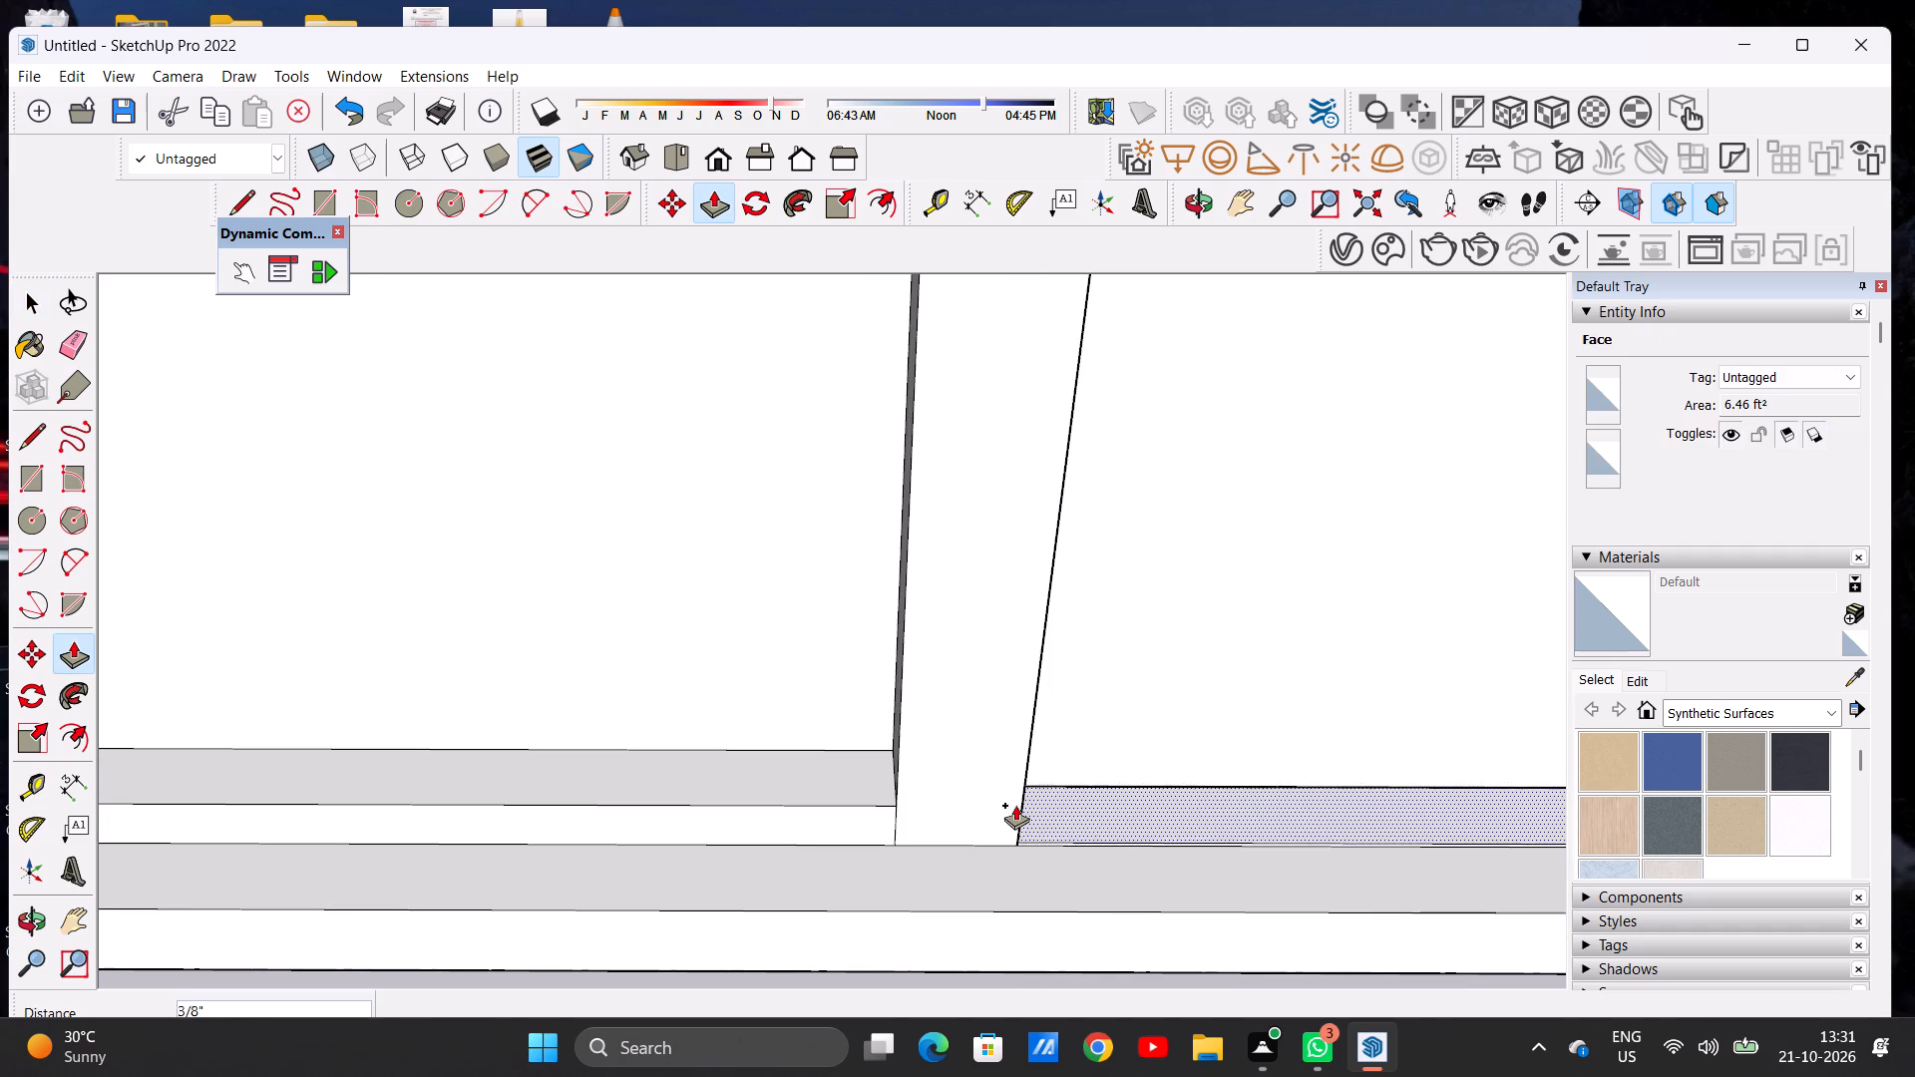
left_click(899, 806)
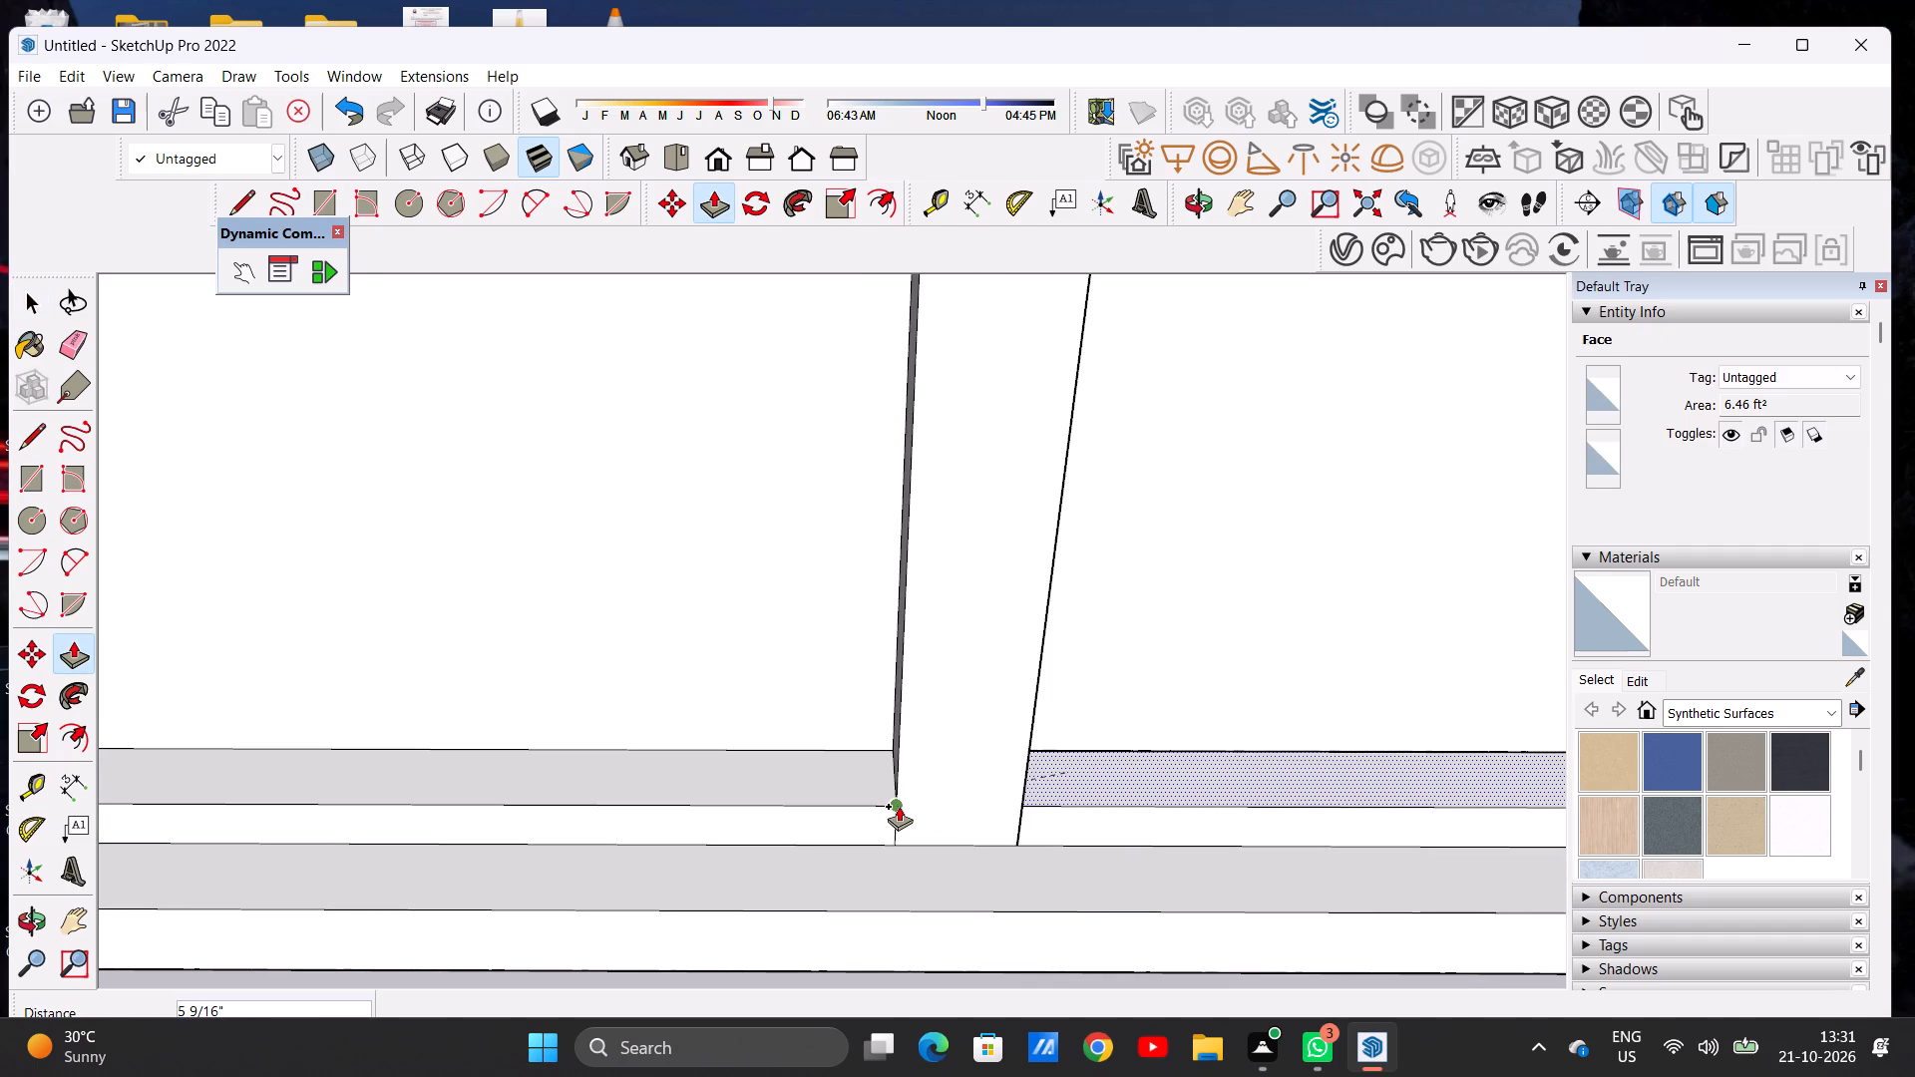
key("space")
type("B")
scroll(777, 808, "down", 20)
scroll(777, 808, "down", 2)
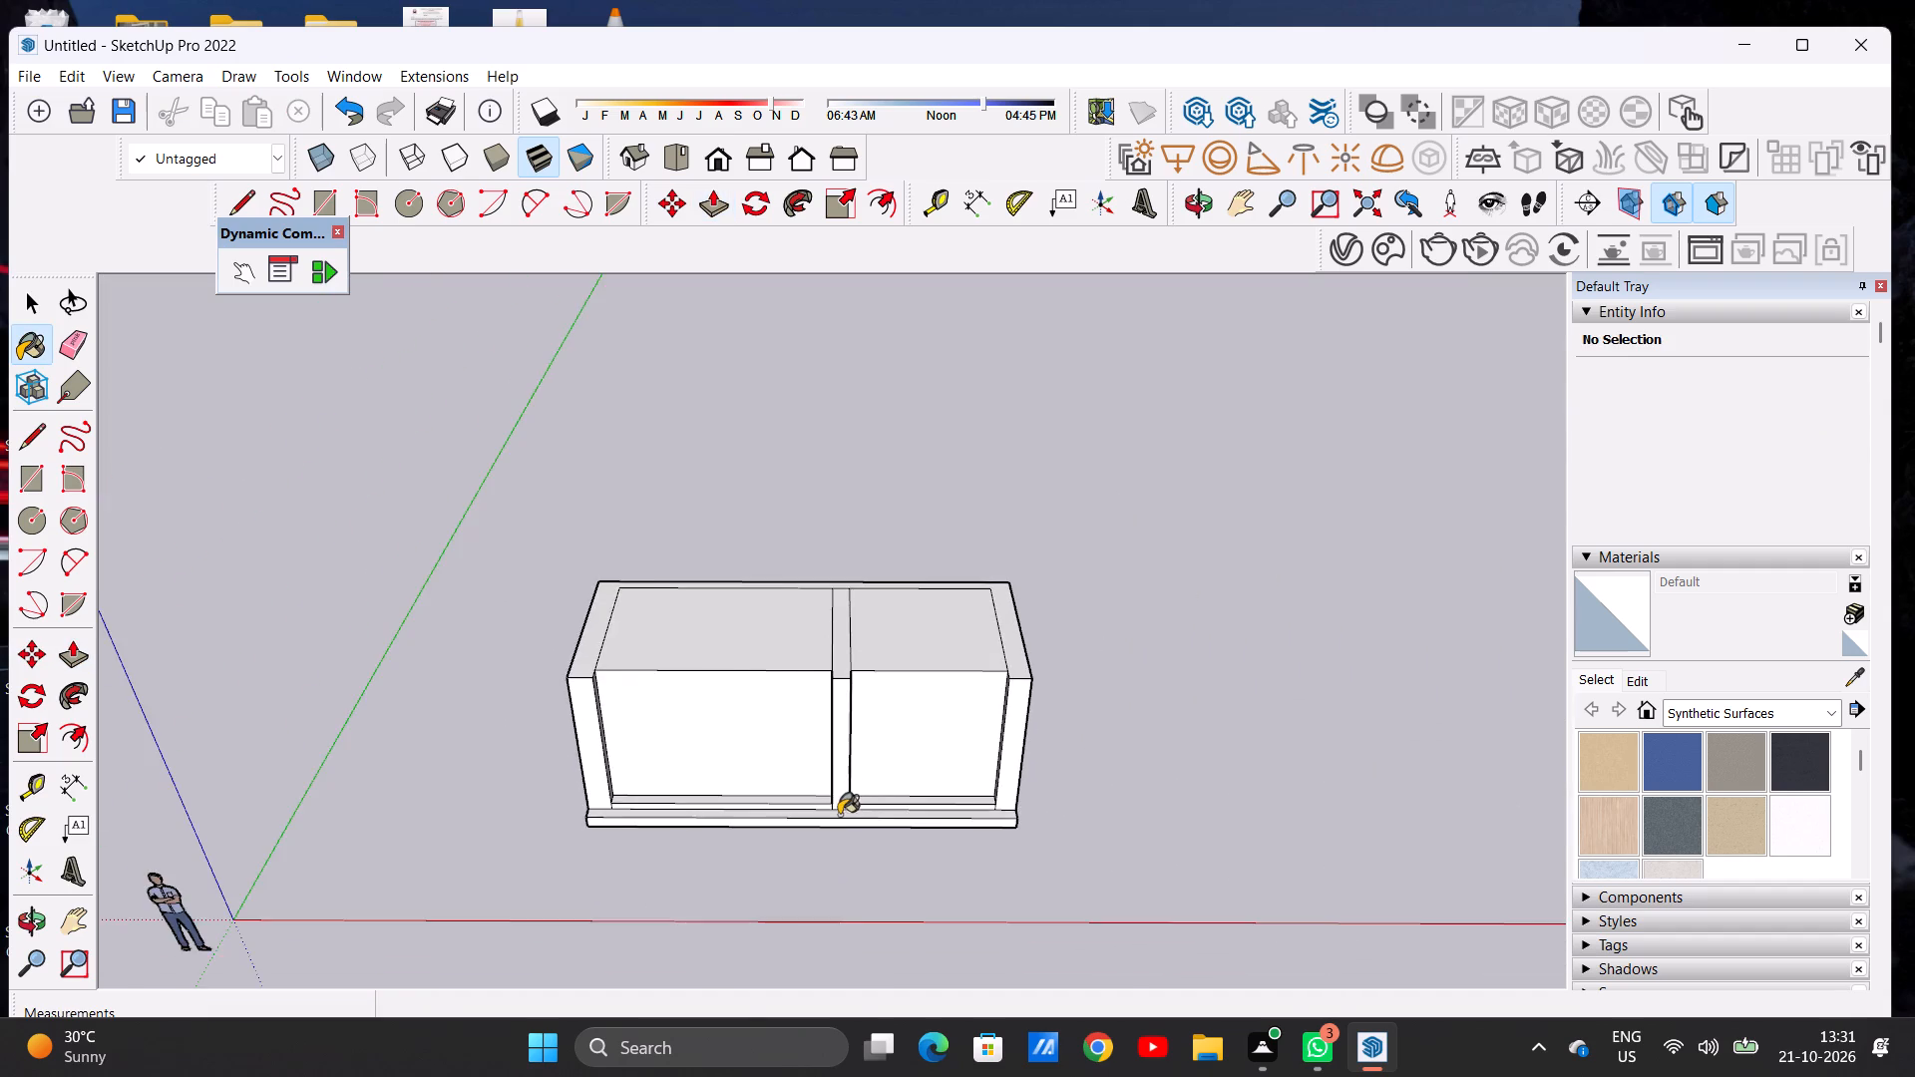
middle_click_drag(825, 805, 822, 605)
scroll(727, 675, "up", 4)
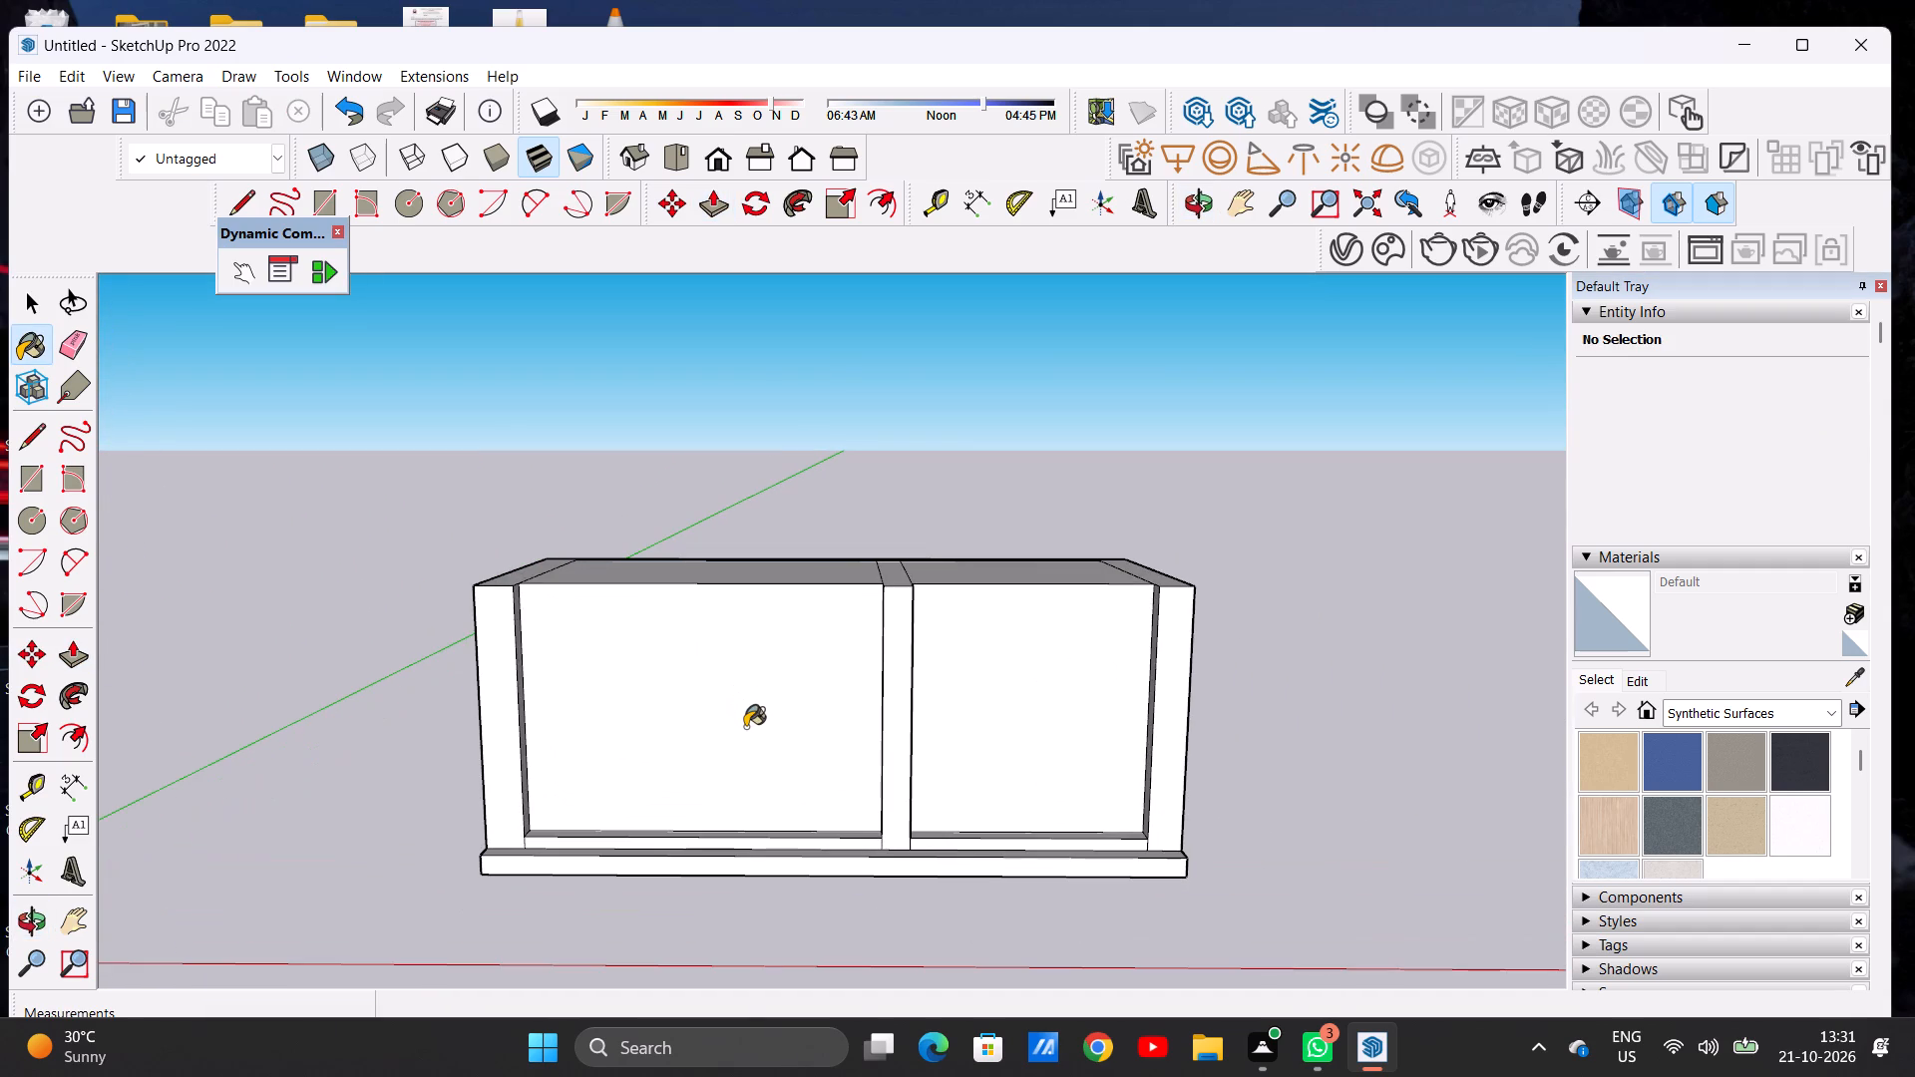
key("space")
Pull the left bay's top face up about 10 1/4" to start a raised roof slab.
scroll(855, 706, "down", 6)
middle_click_drag(824, 765, 819, 731)
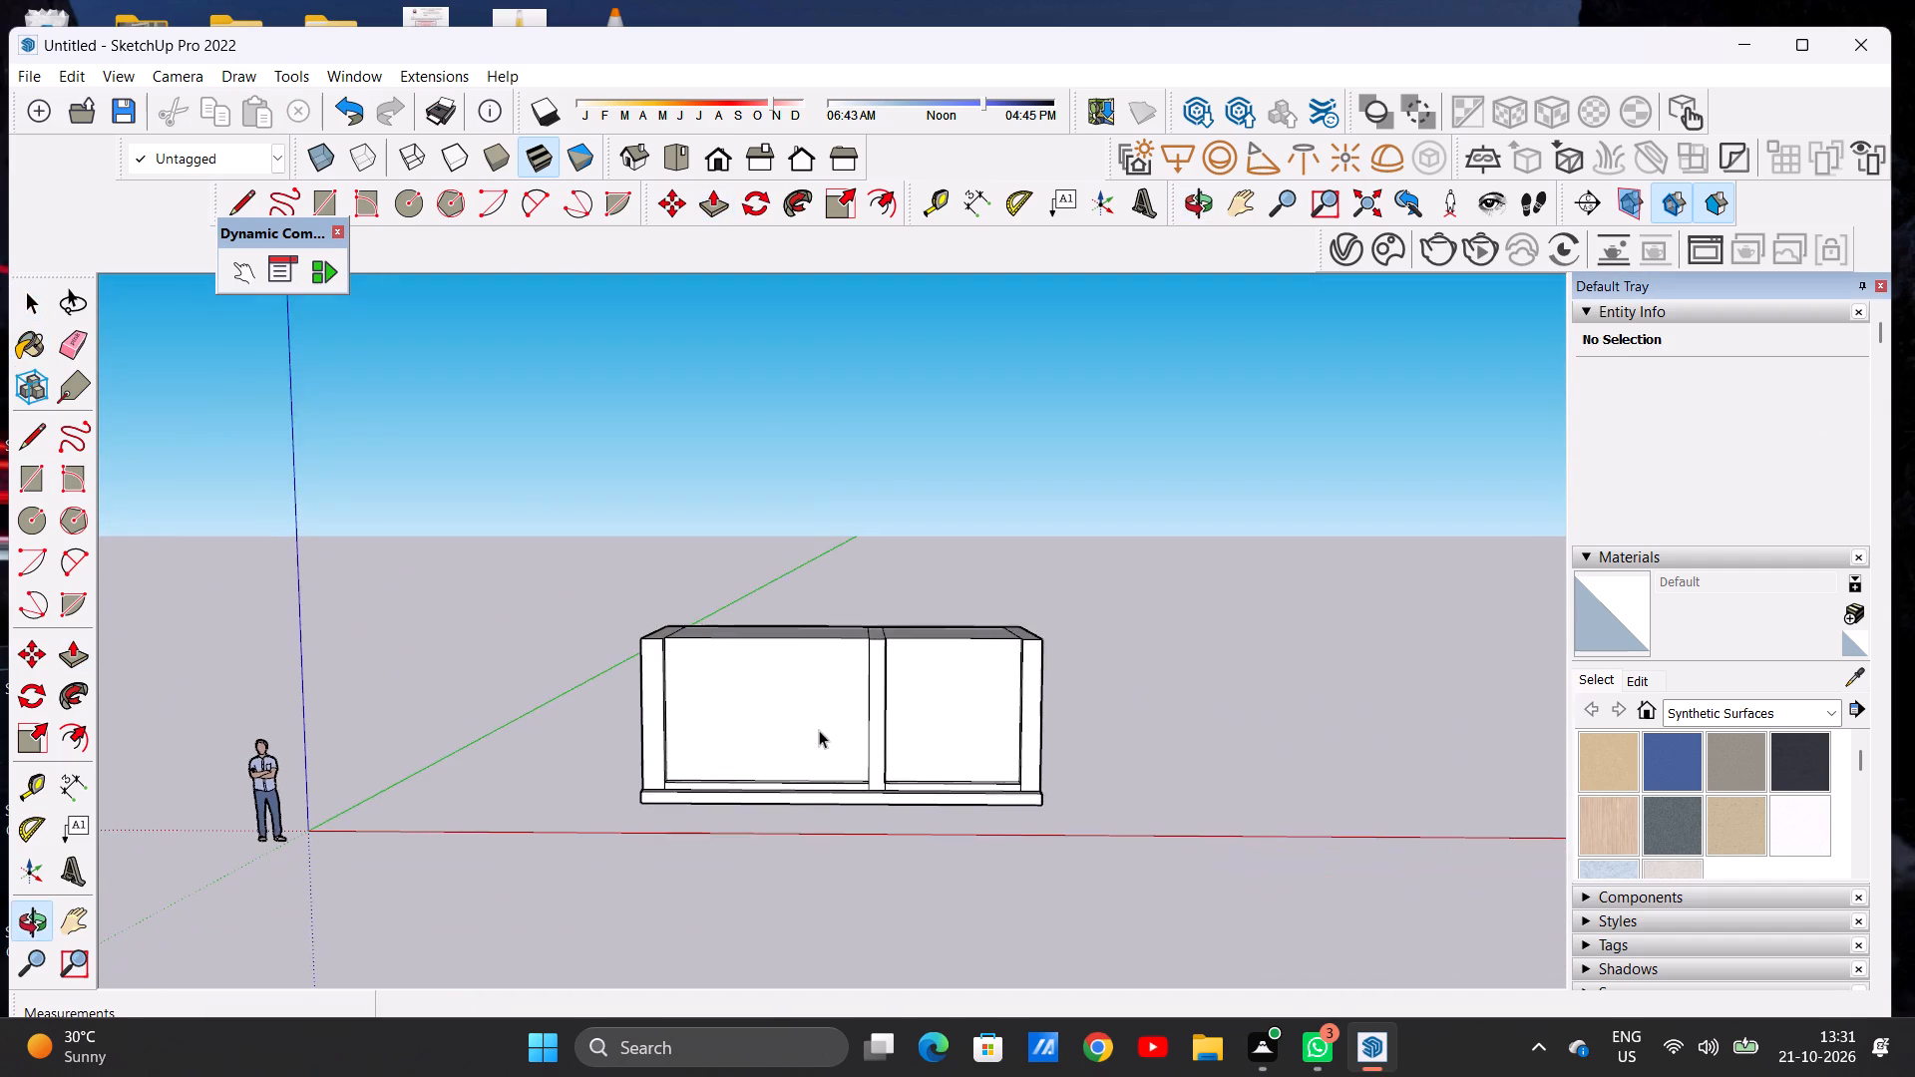
scroll(819, 730, "up", 4)
middle_click_drag(875, 700, 885, 714)
scroll(805, 730, "down", 8)
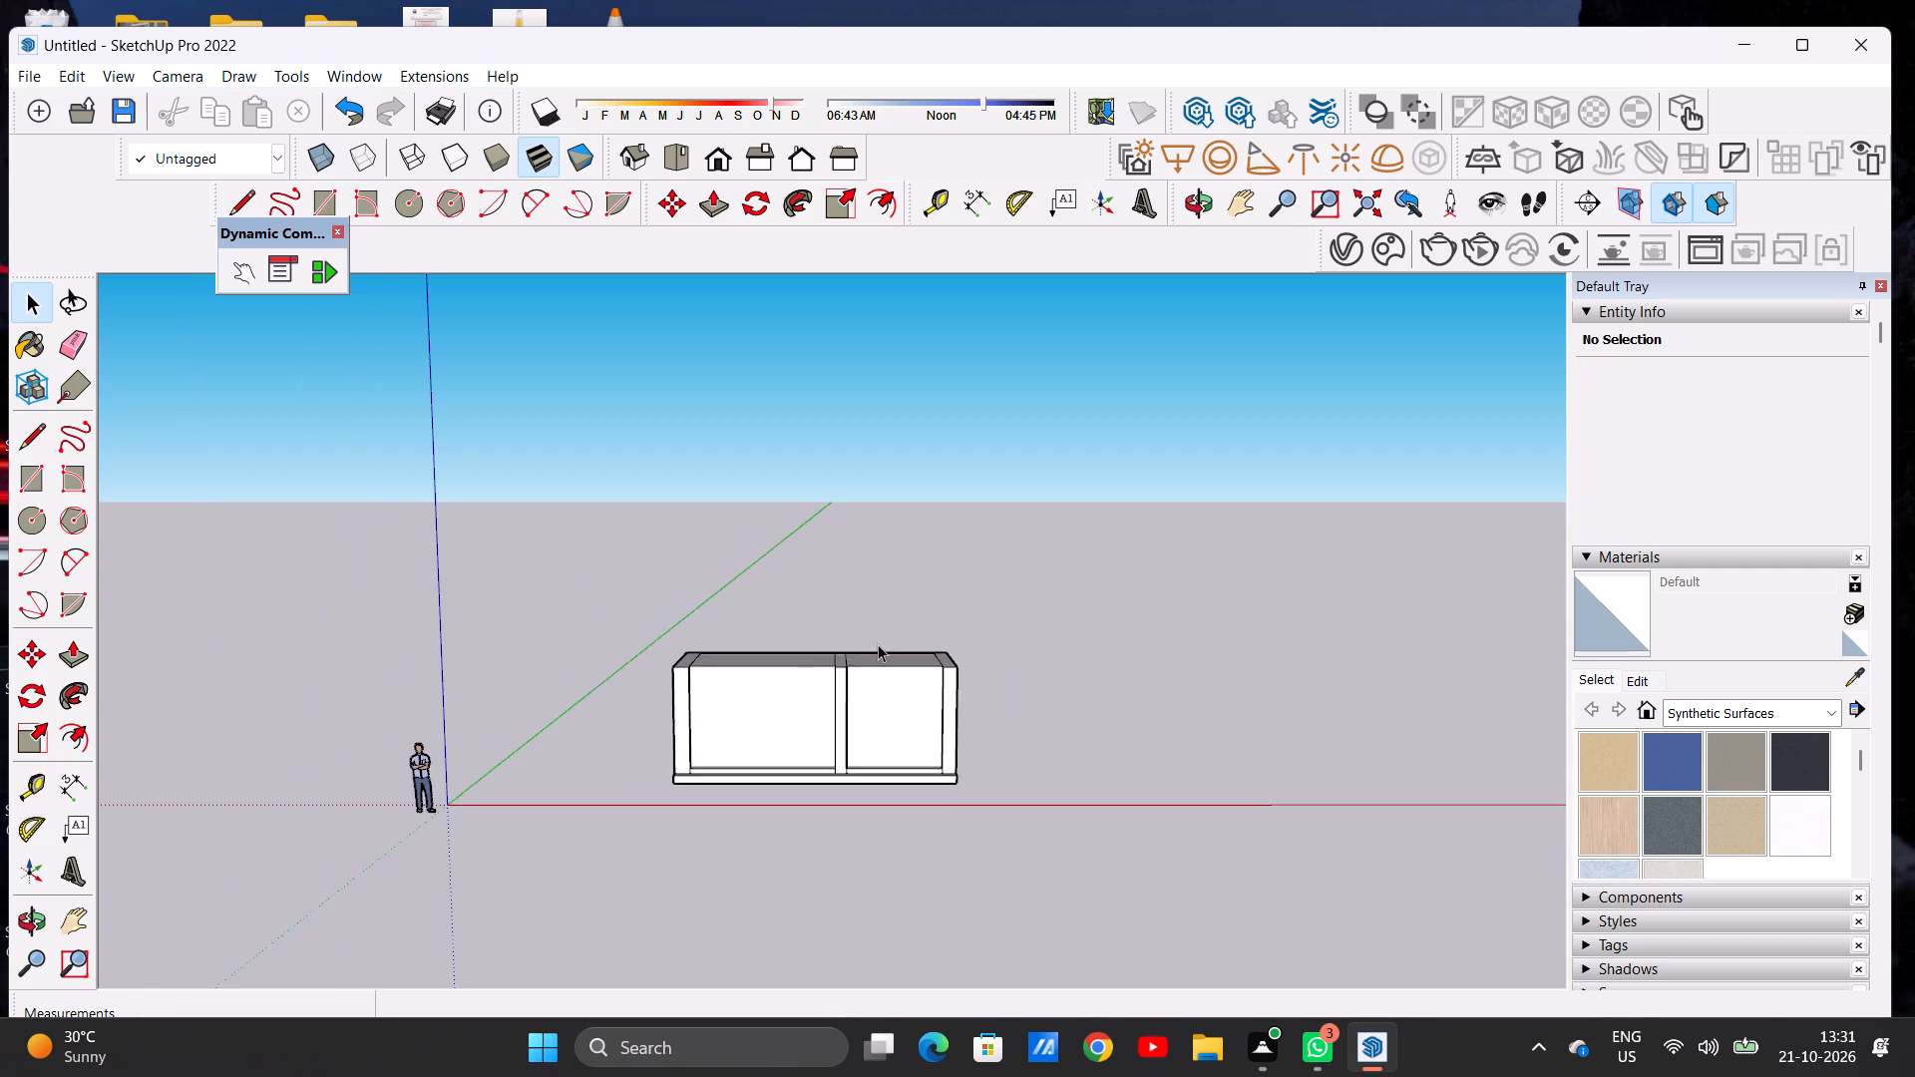
scroll(878, 644, "up", 6)
middle_click_drag(810, 641, 809, 832)
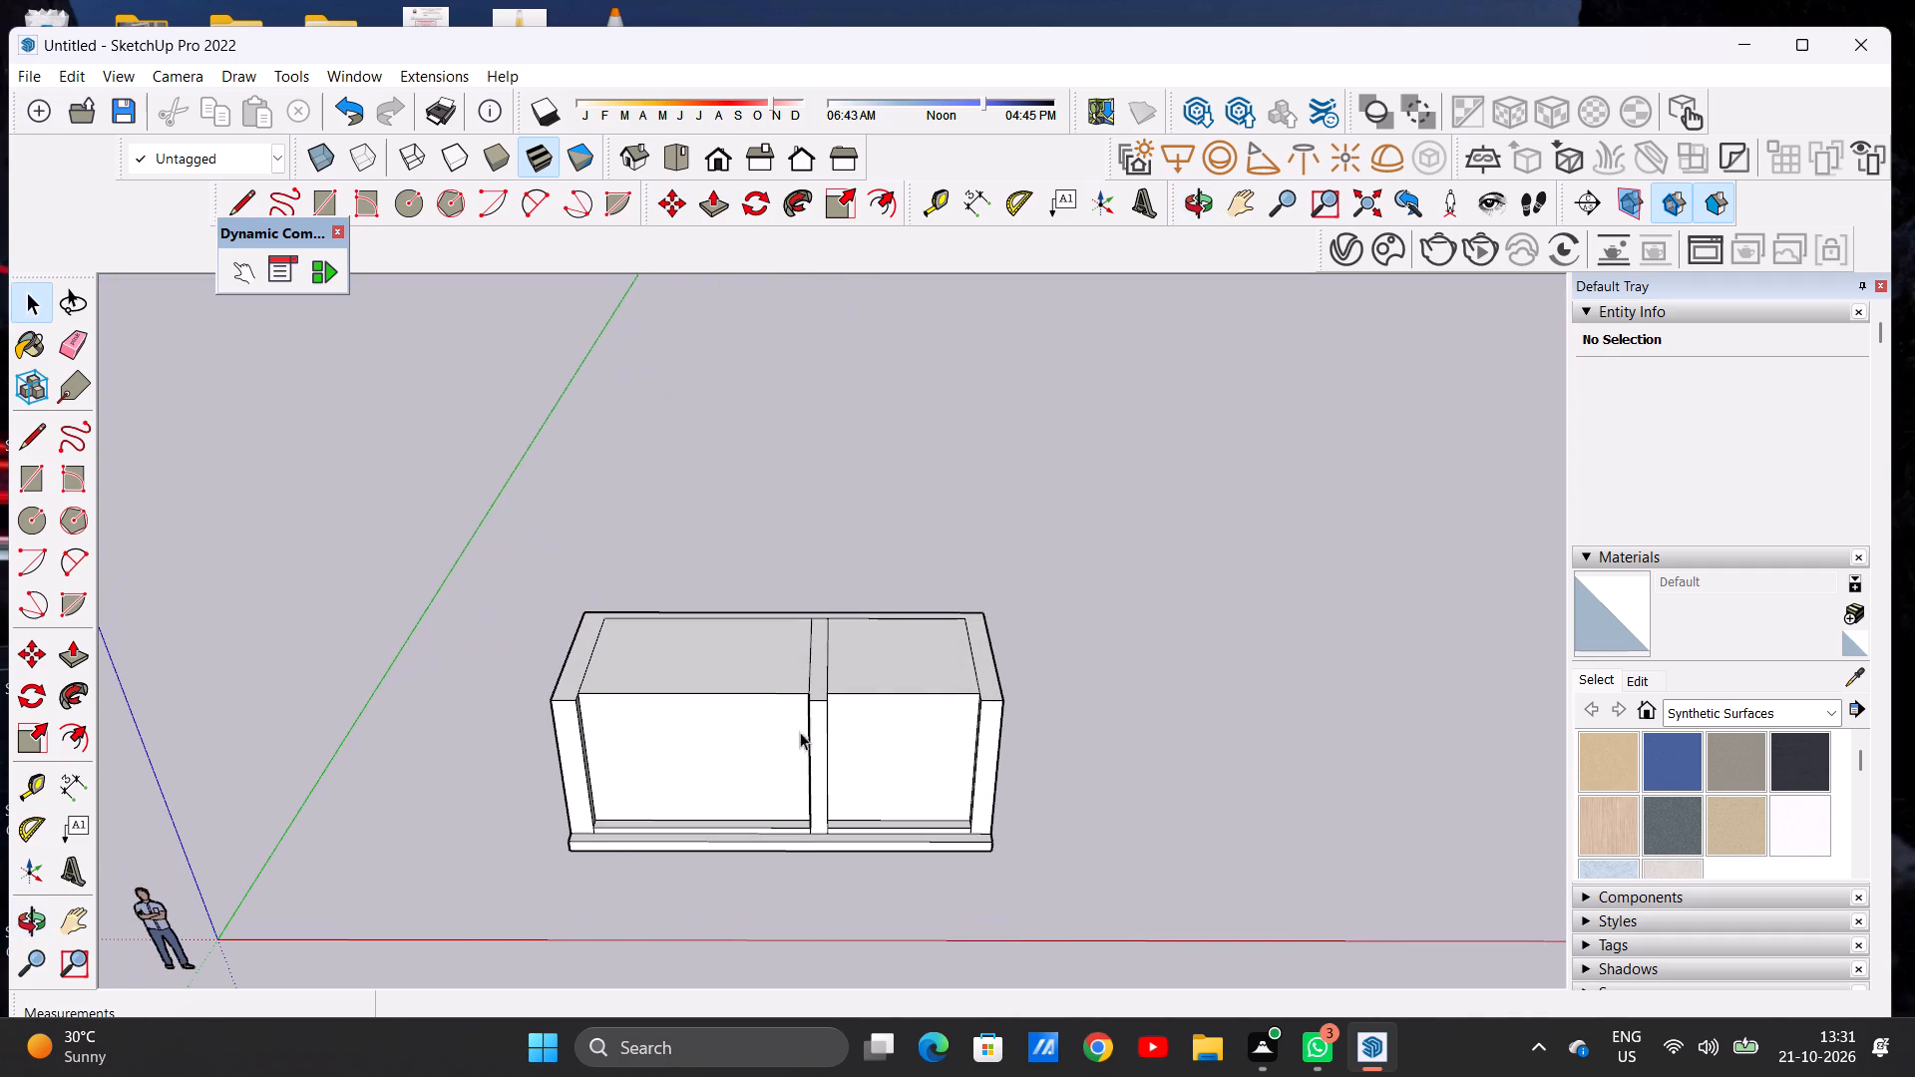
scroll(795, 701, "up", 7)
key("p")
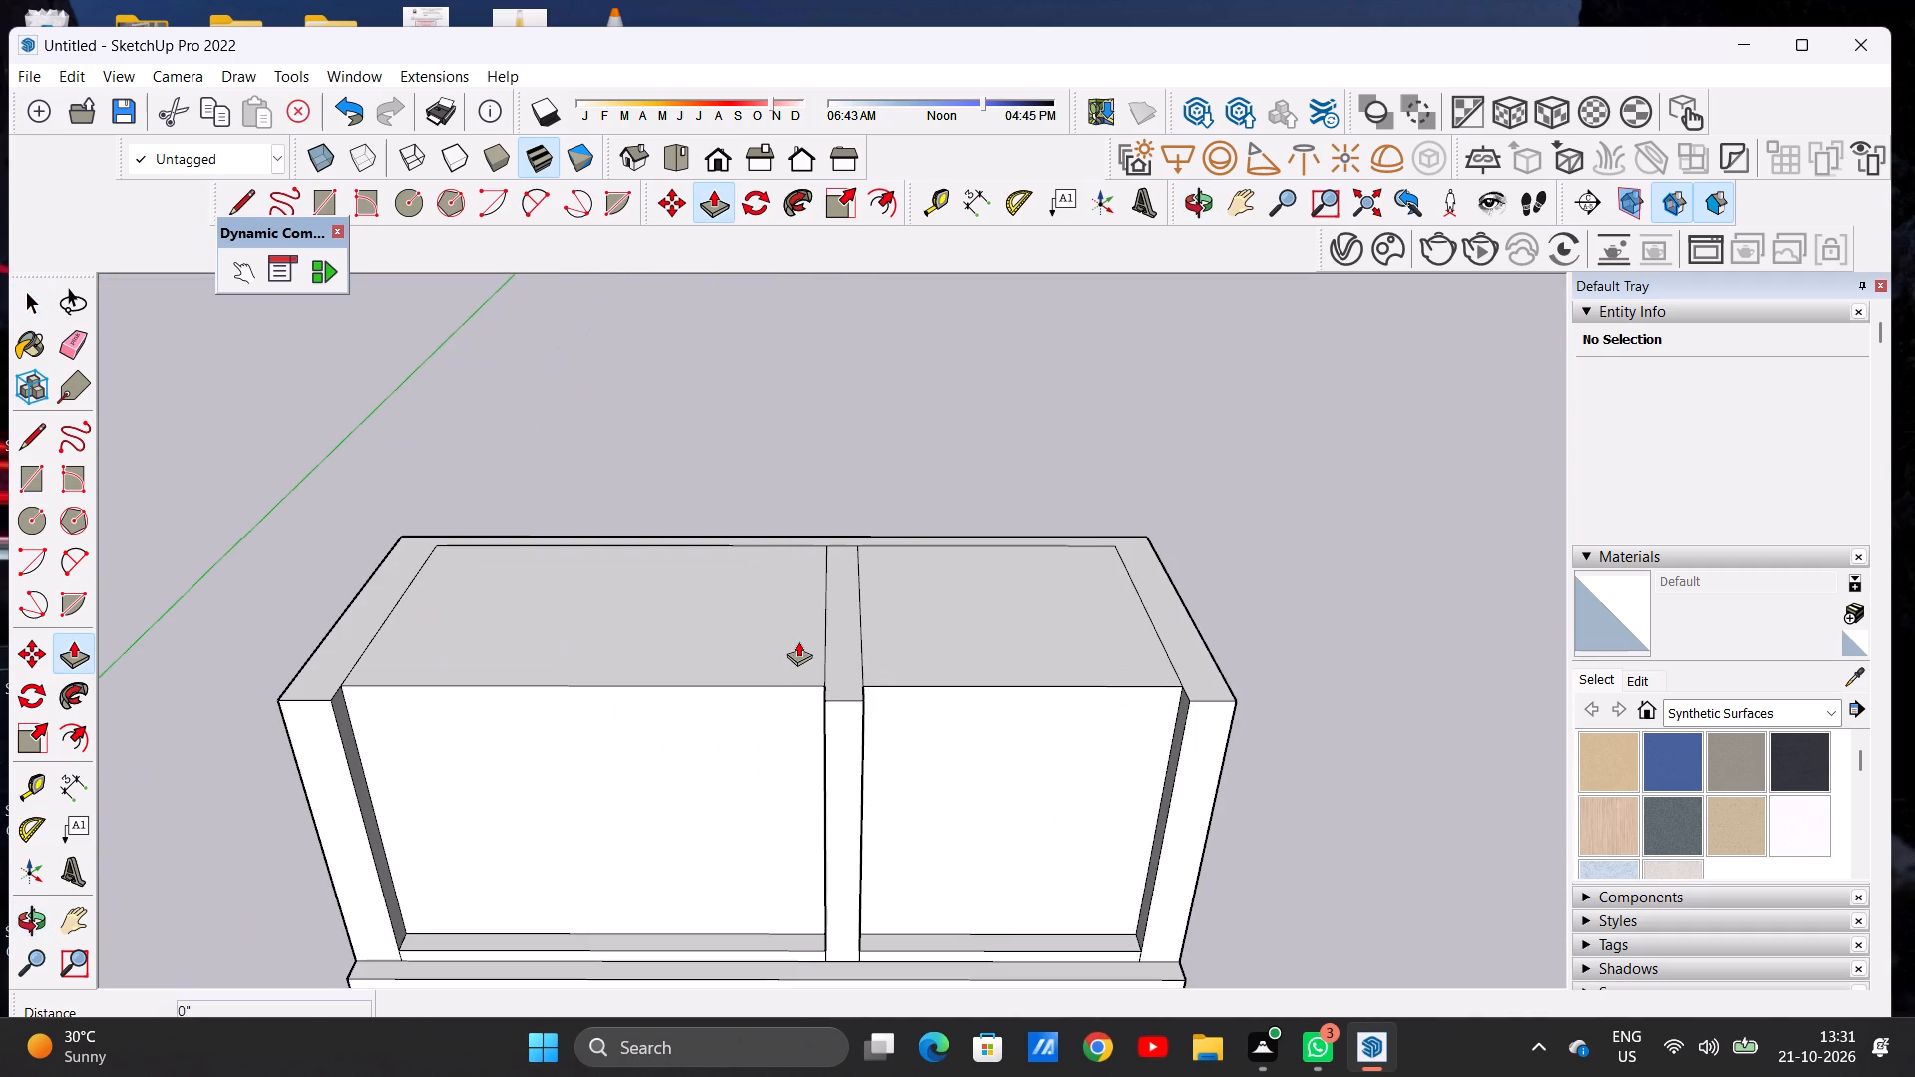
left_click(799, 641)
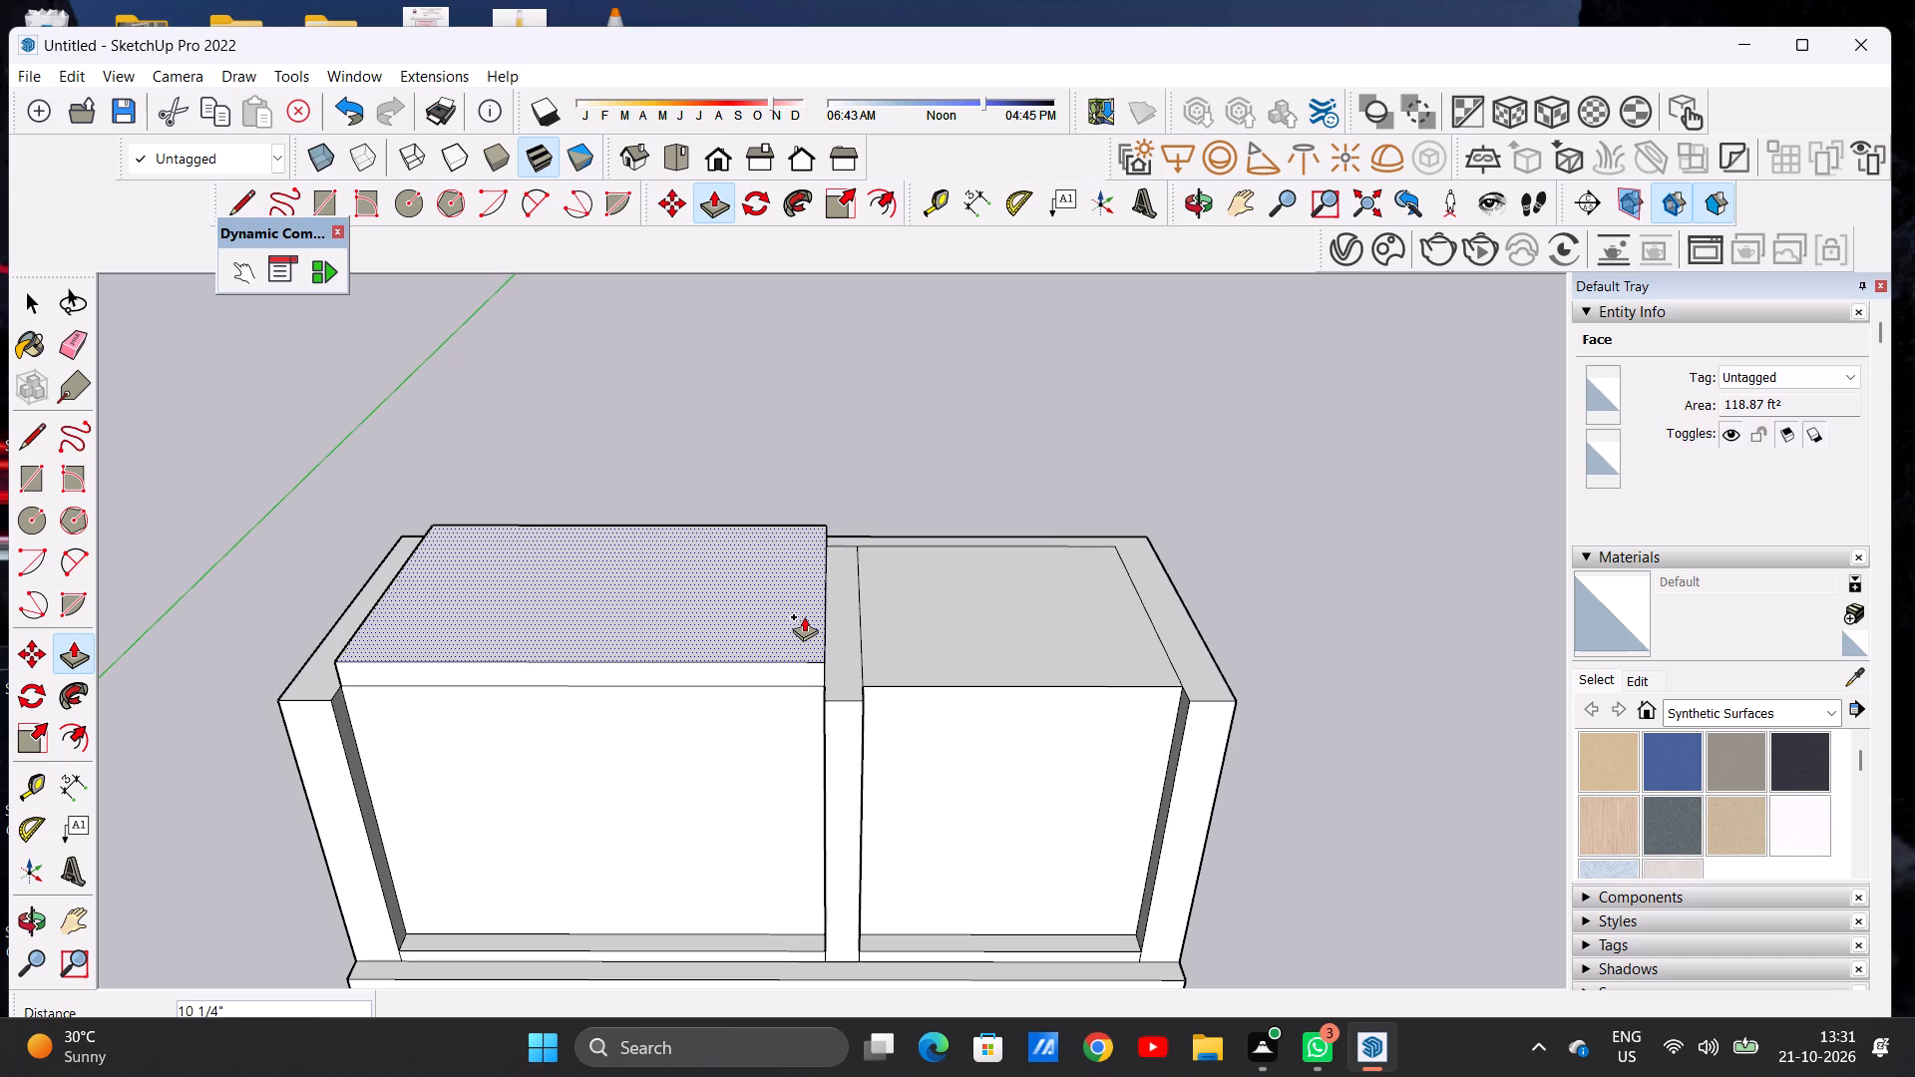
left_click(804, 616)
key("space")
Extend the roof slab's end face across the partition and right bay to the right side wall's inner front corner.
type("P")
middle_click_drag(849, 714, 796, 672)
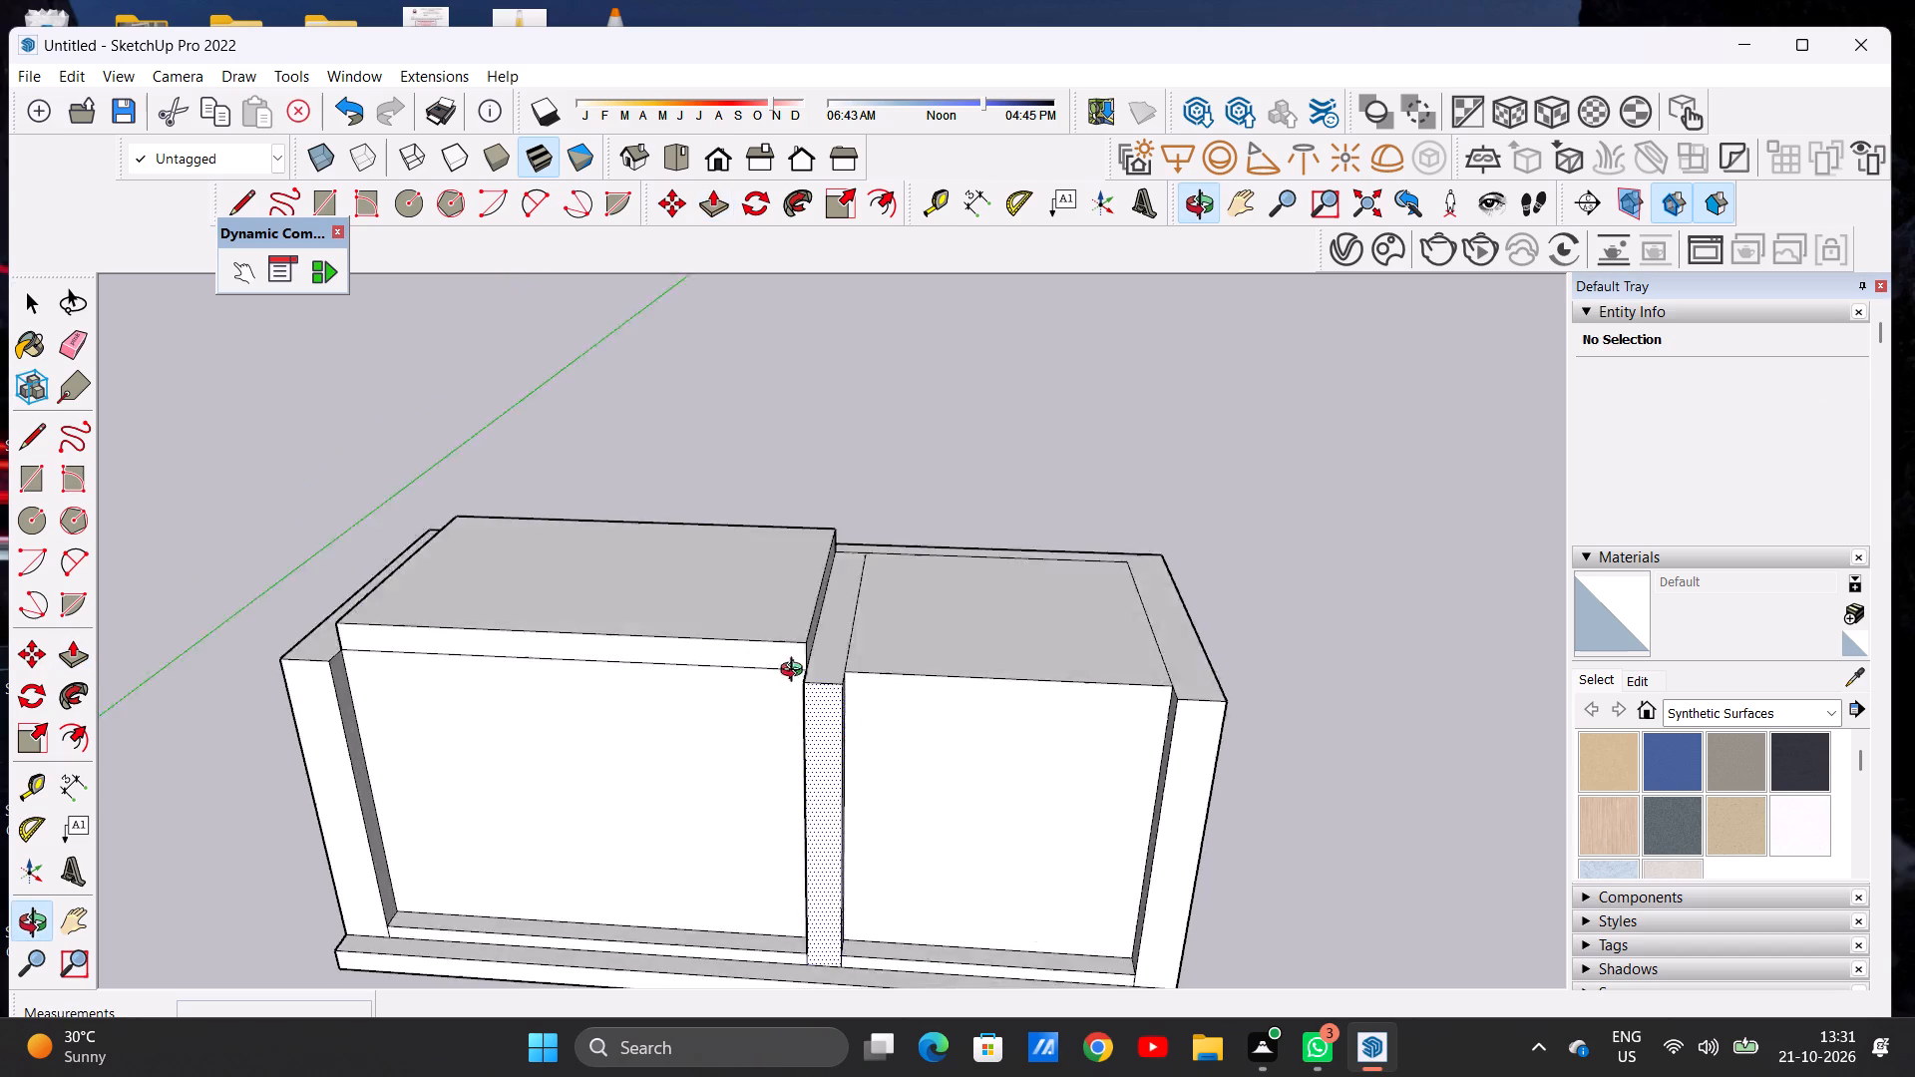
middle_click_drag(796, 672, 532, 627)
scroll(703, 611, "up", 13)
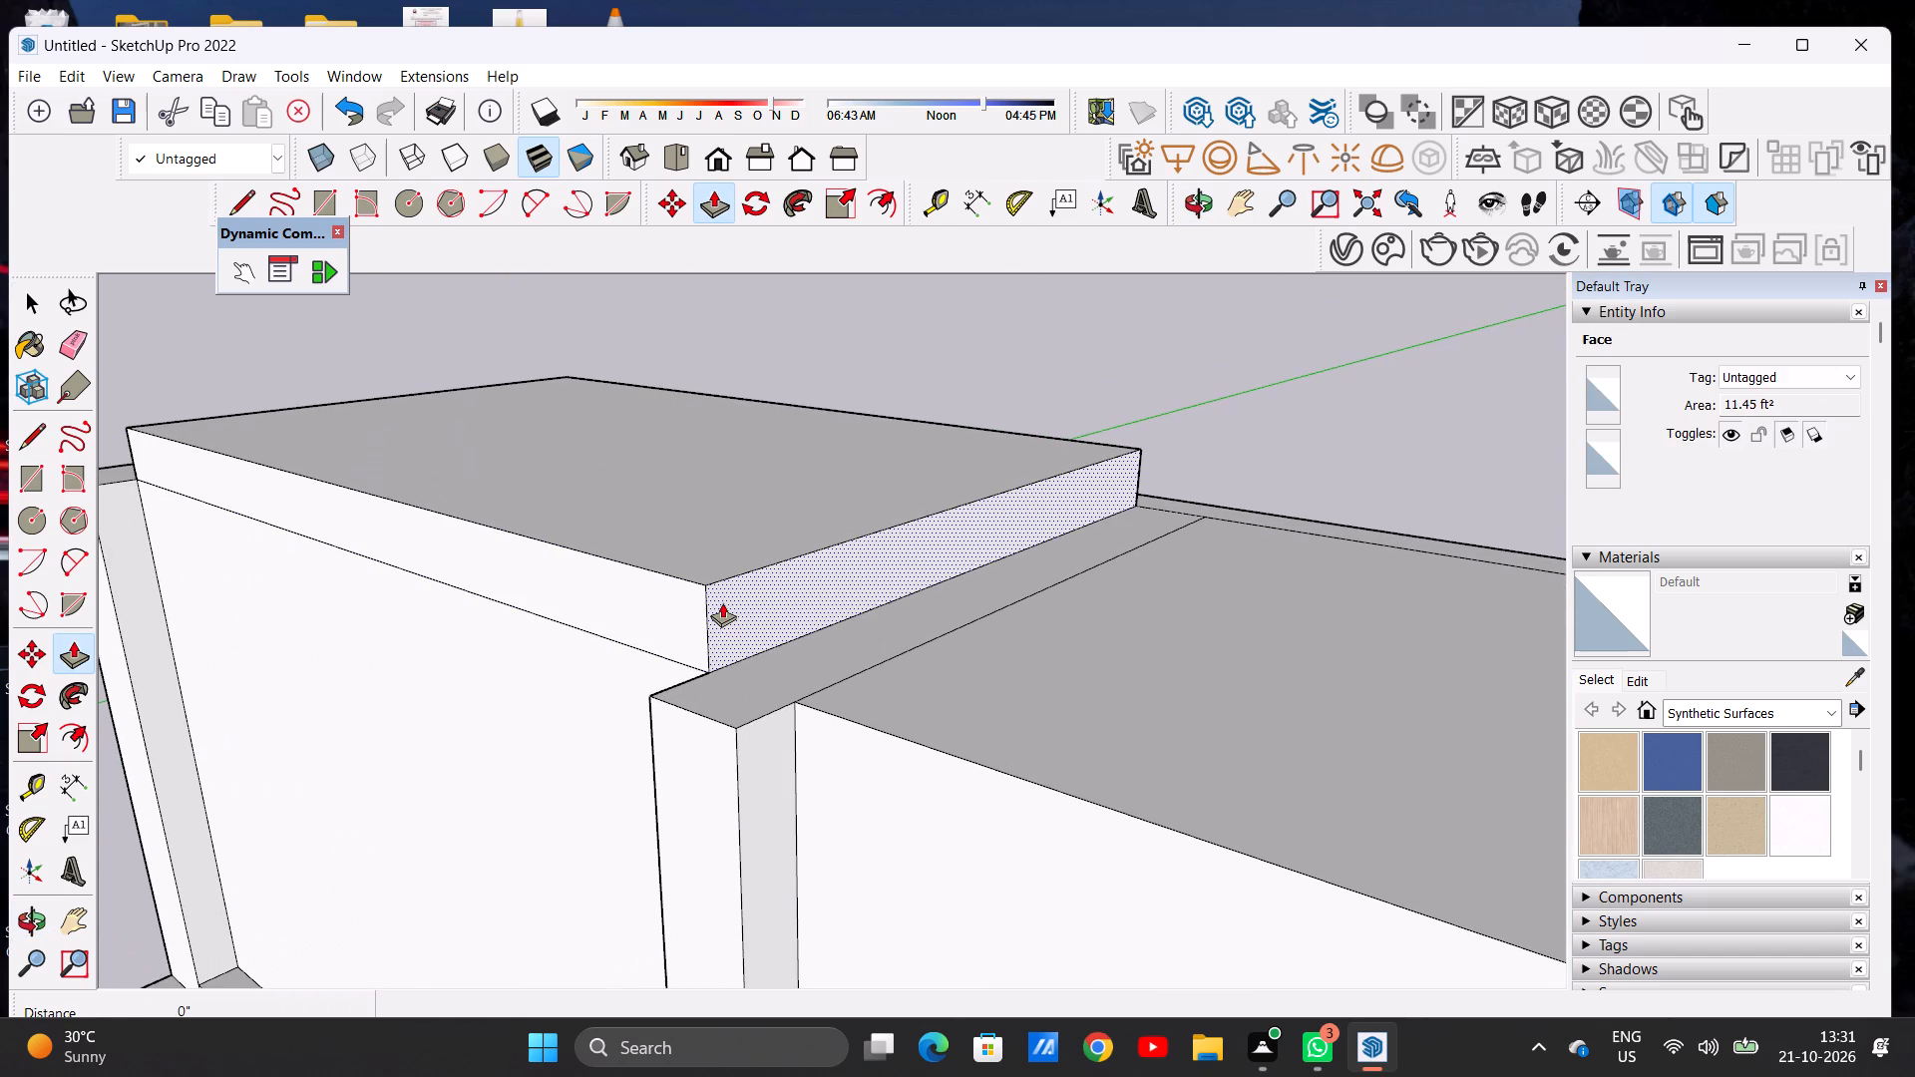
left_click(722, 602)
scroll(971, 603, "down", 5)
scroll(971, 603, "up", 1)
scroll(971, 603, "down", 6)
scroll(942, 589, "up", 1)
scroll(942, 589, "down", 9)
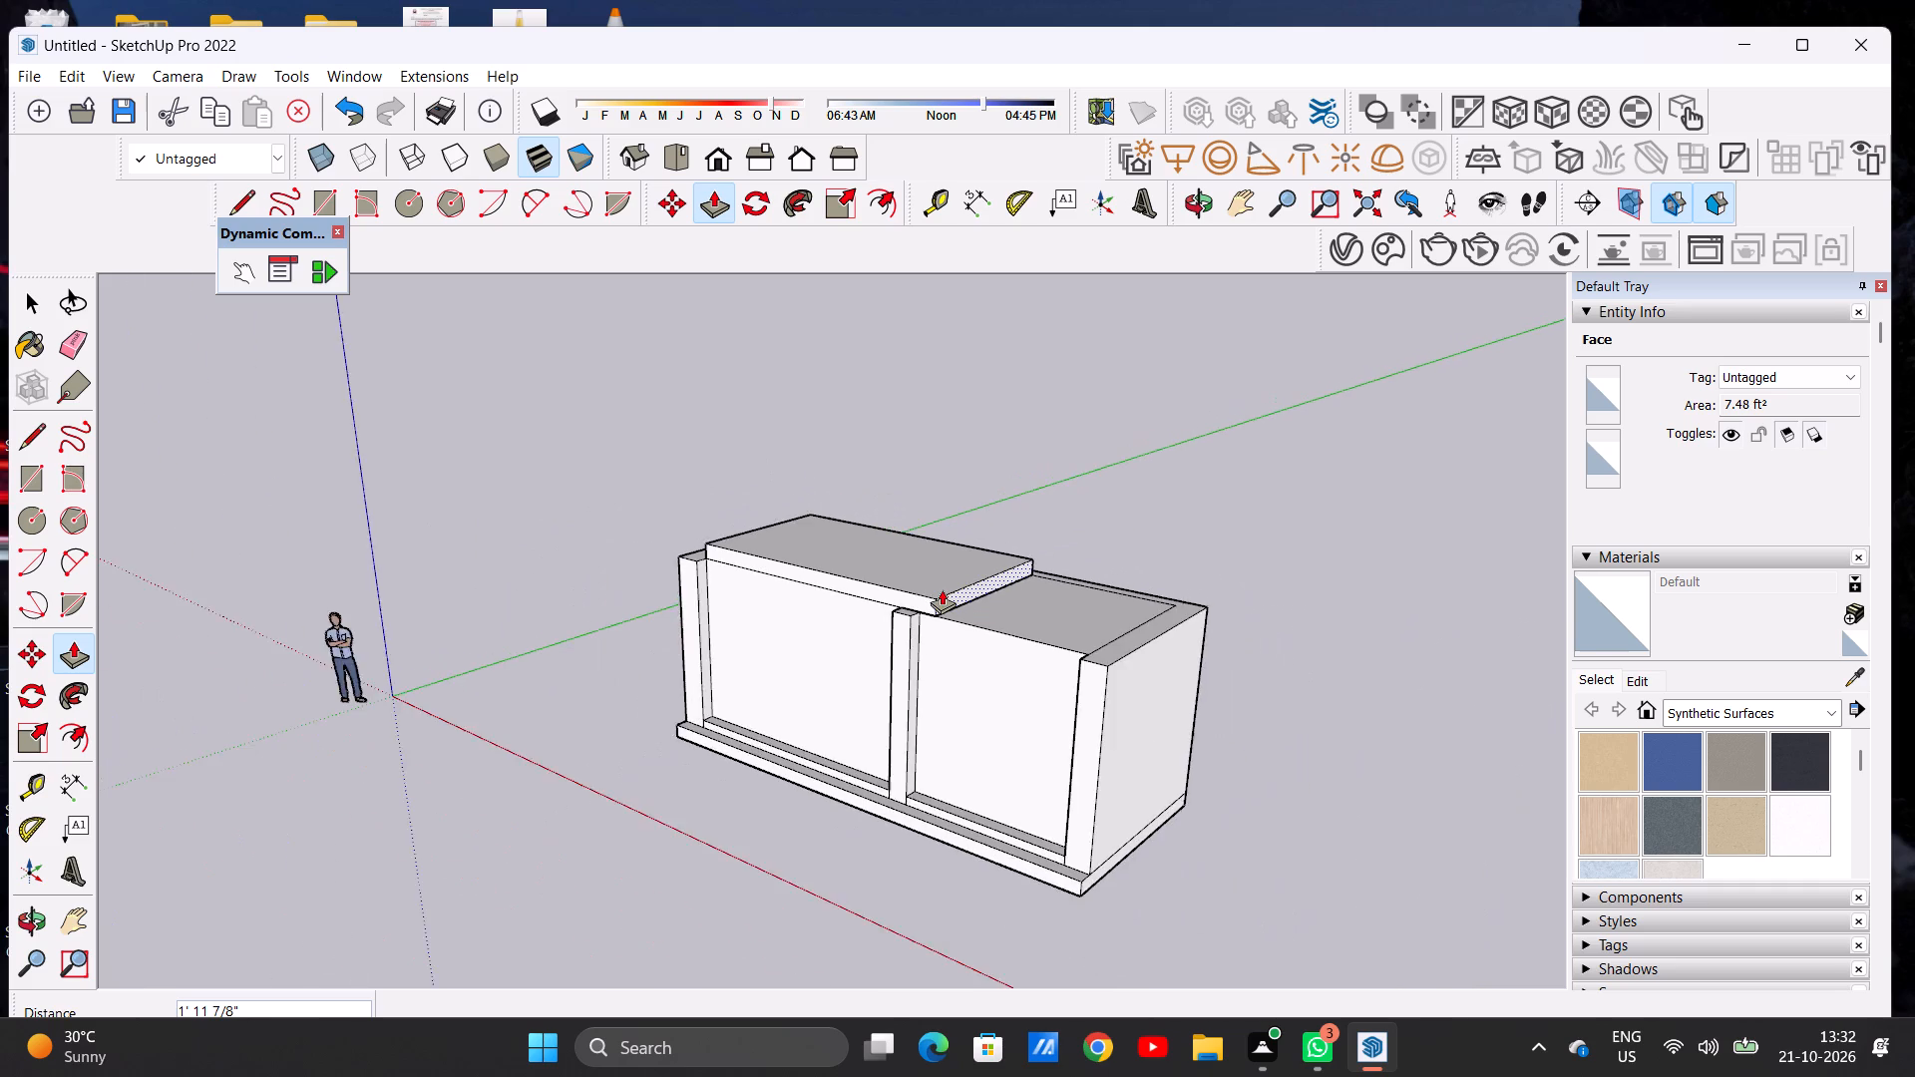
scroll(942, 589, "down", 1)
scroll(1166, 645, "up", 8)
scroll(1061, 658, "up", 16)
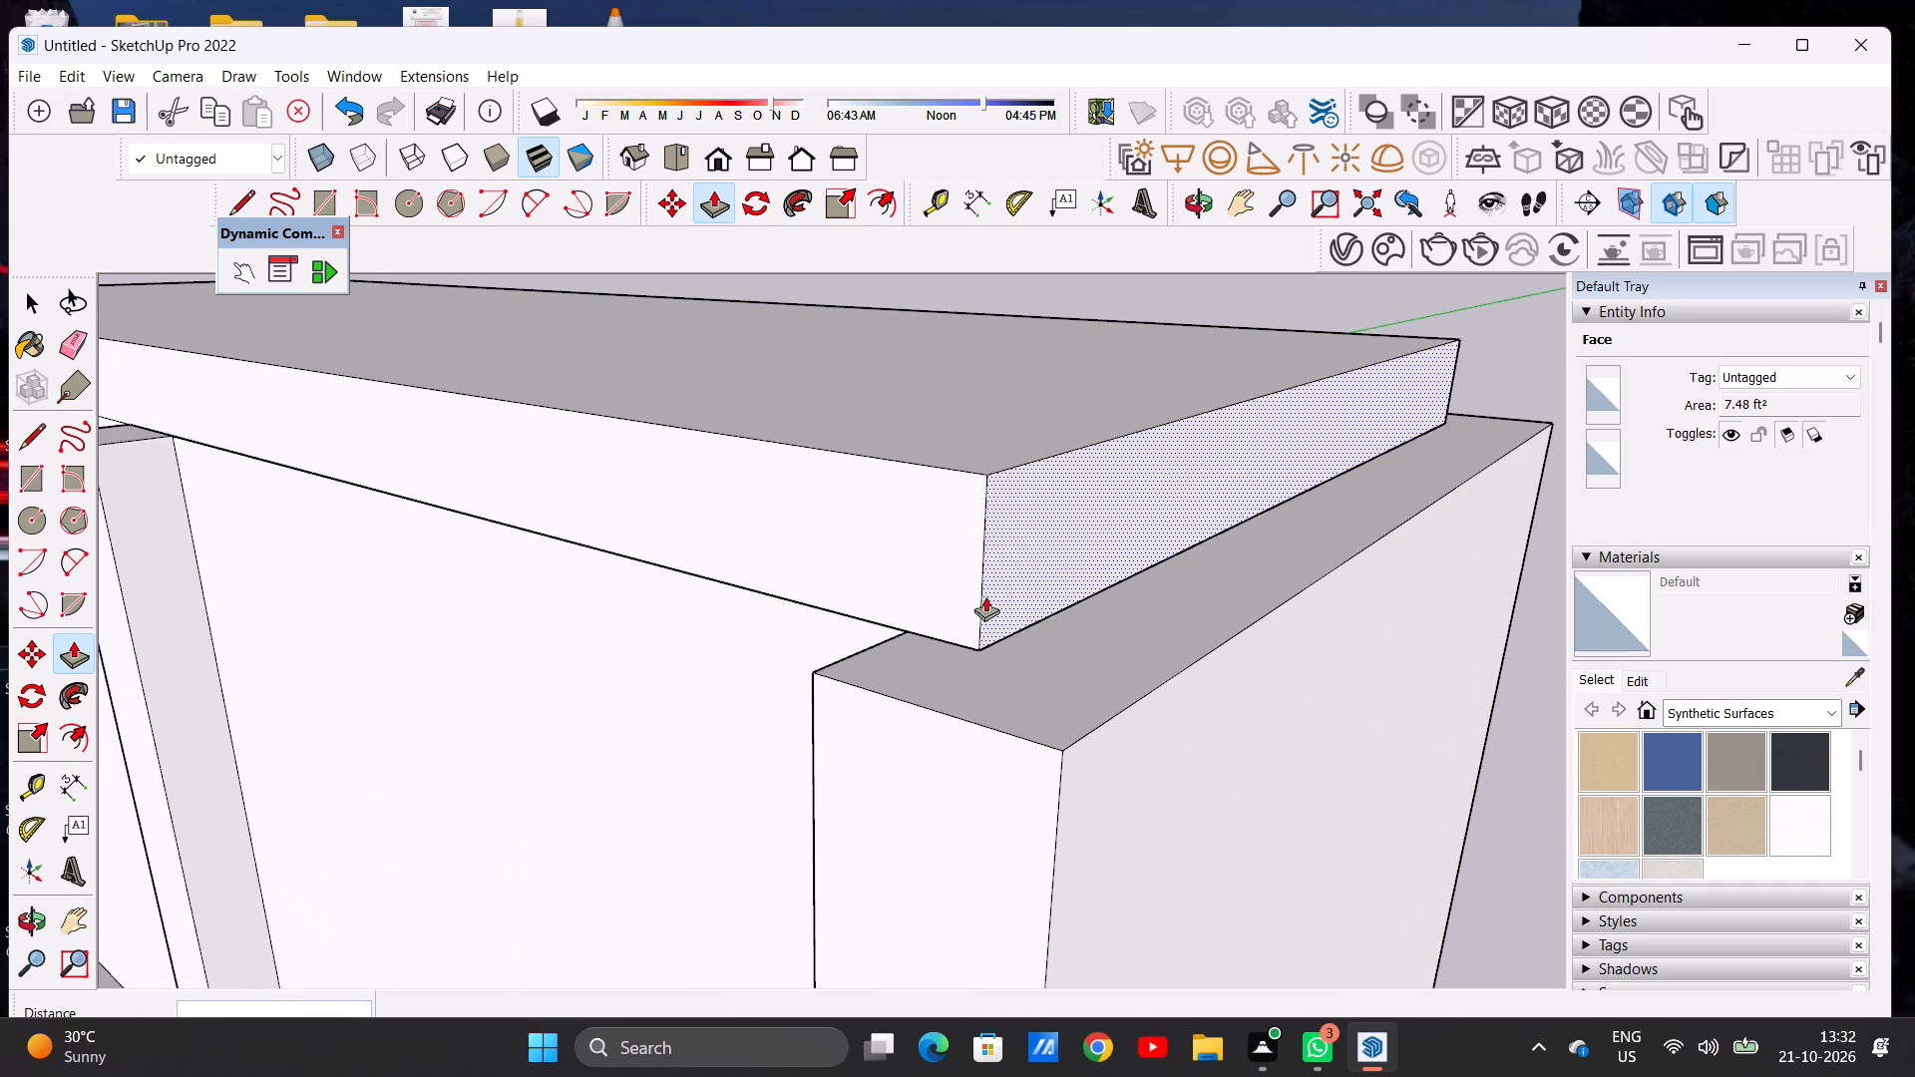
left_click(817, 672)
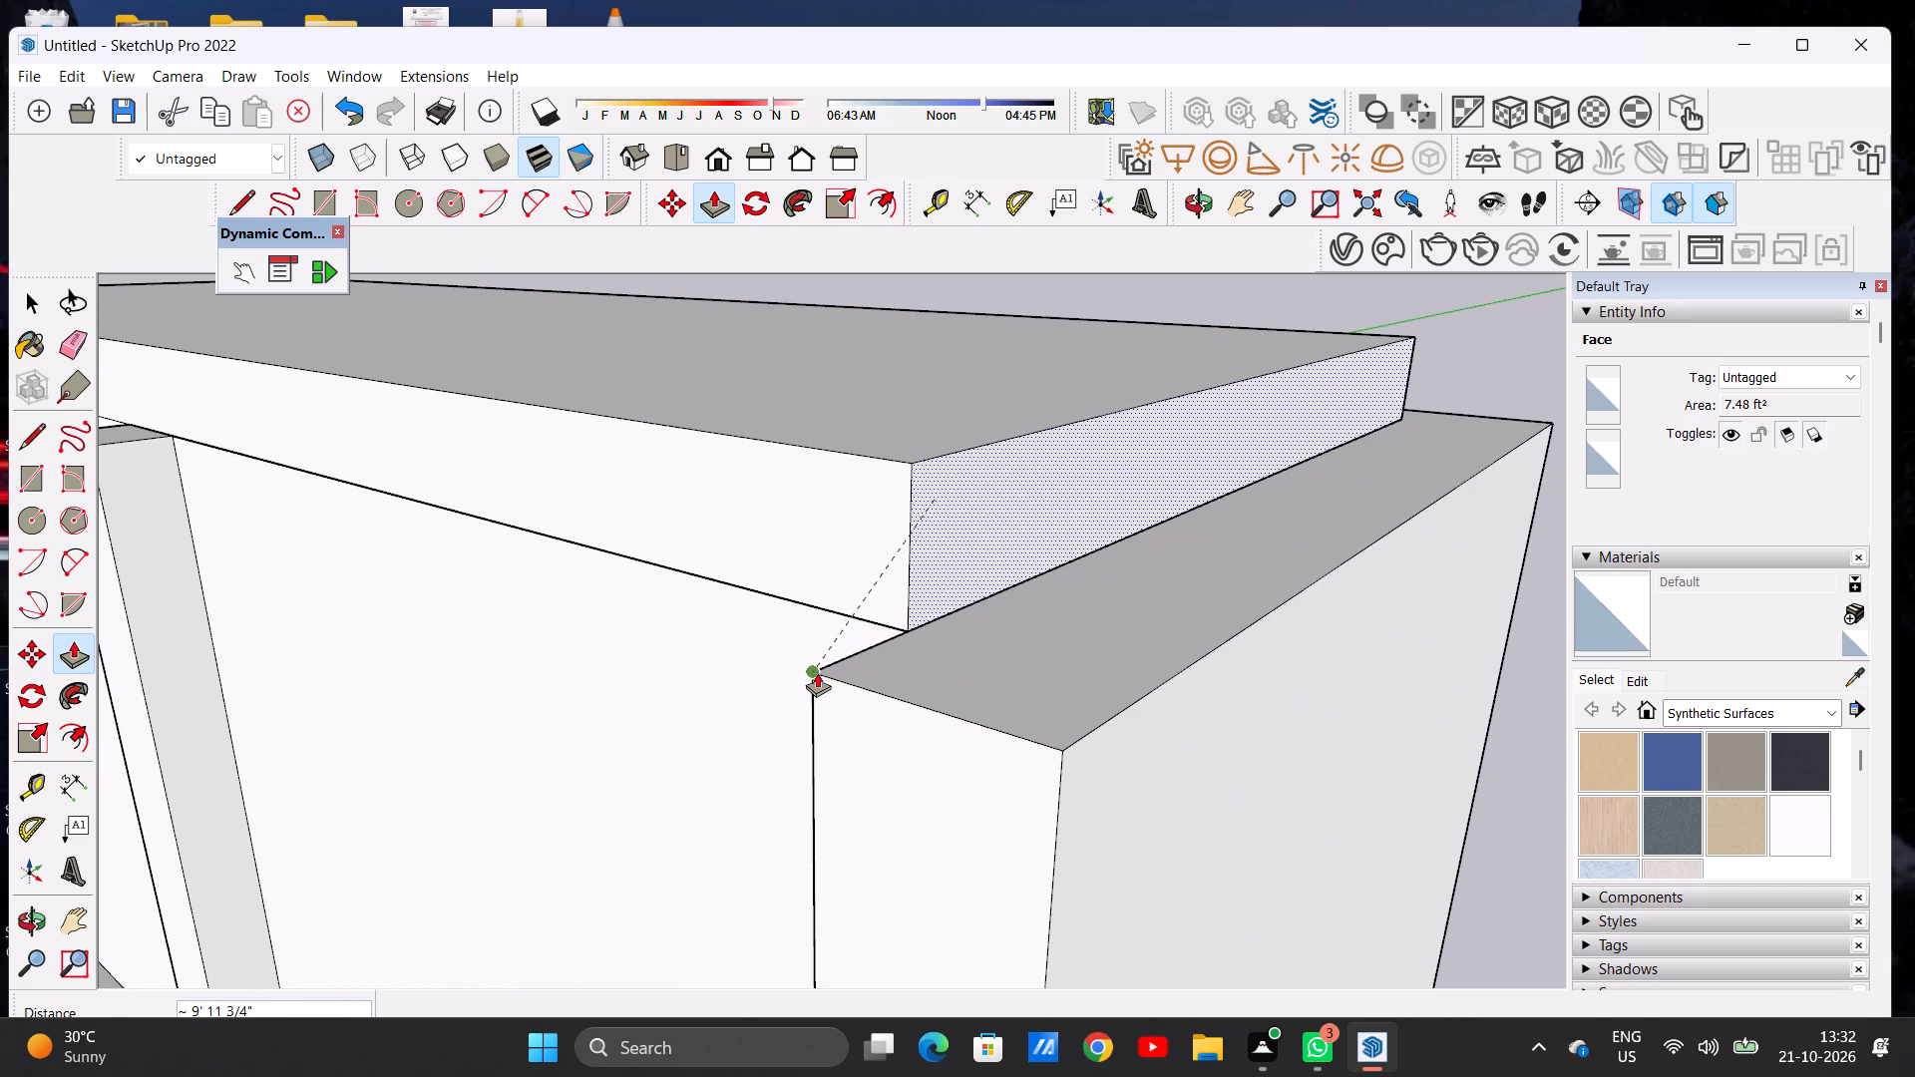
key("space")
Examine the roof slab's left end and front edge where they meet the left side wall.
scroll(934, 678, "down", 20)
scroll(934, 678, "down", 1)
middle_click_drag(523, 595, 1110, 592)
scroll(1131, 579, "down", 5)
scroll(806, 654, "up", 1)
scroll(806, 654, "down", 1)
scroll(806, 654, "up", 1)
scroll(806, 654, "down", 1)
scroll(806, 654, "up", 10)
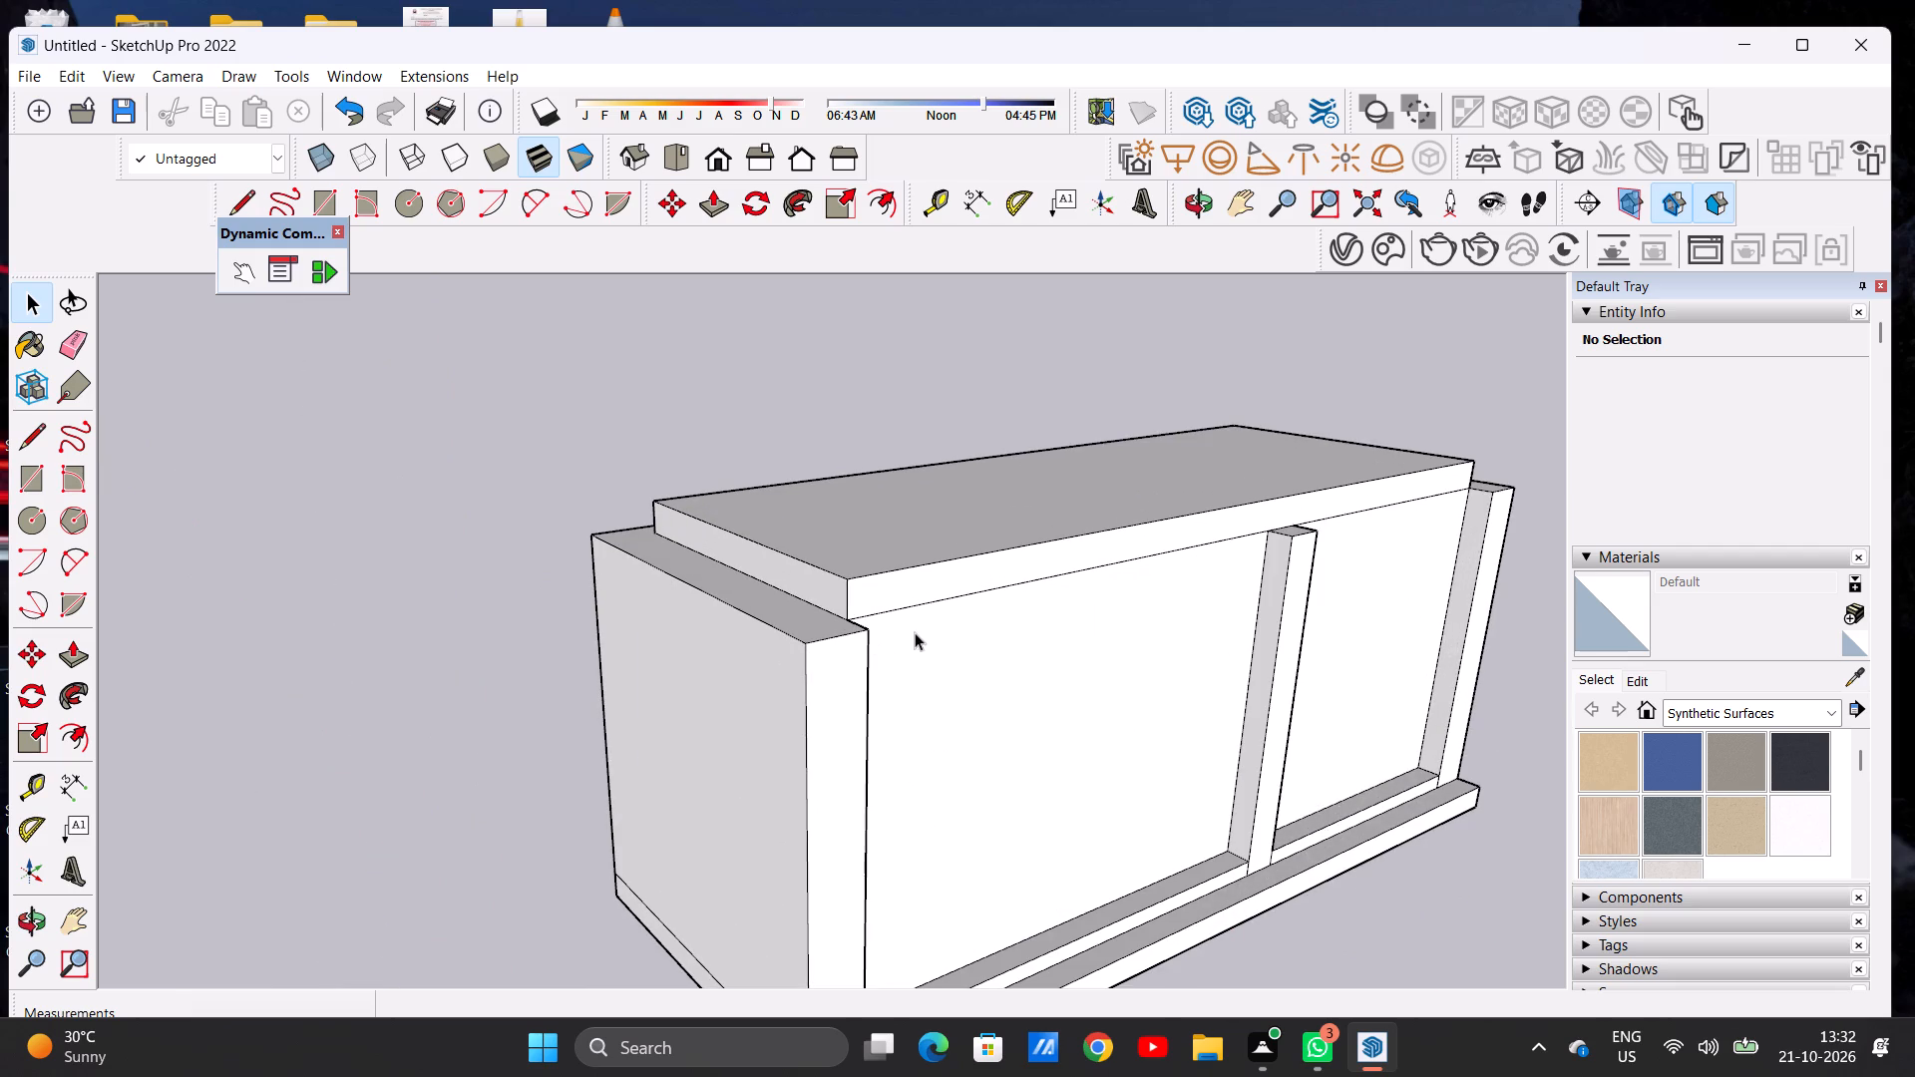
middle_click_drag(1234, 622, 932, 633)
scroll(932, 633, "up", 1)
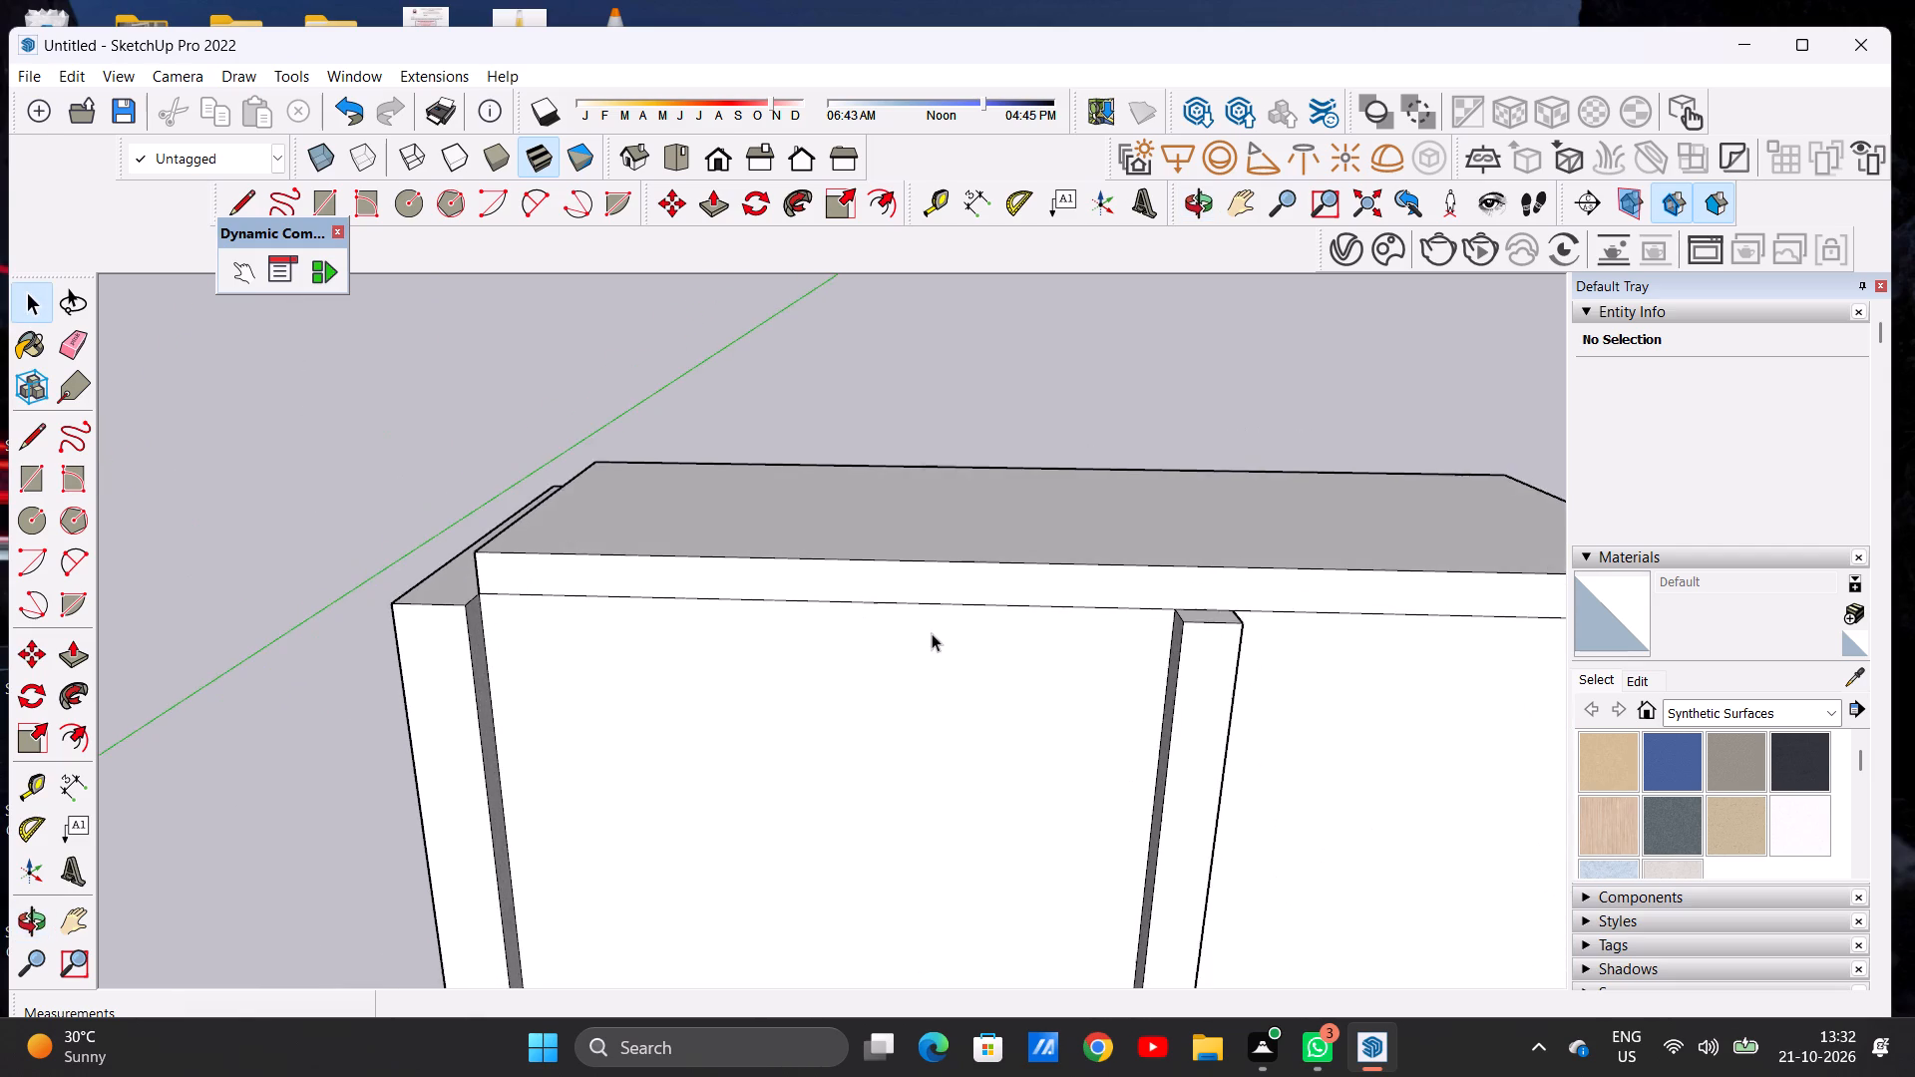
Pull the roof slab's front face forward about 8 11/16", flush with the front of the side walls and partition.
scroll(778, 664, "down", 14)
scroll(812, 638, "up", 3)
scroll(814, 638, "down", 1)
scroll(814, 638, "up", 1)
scroll(901, 641, "up", 1)
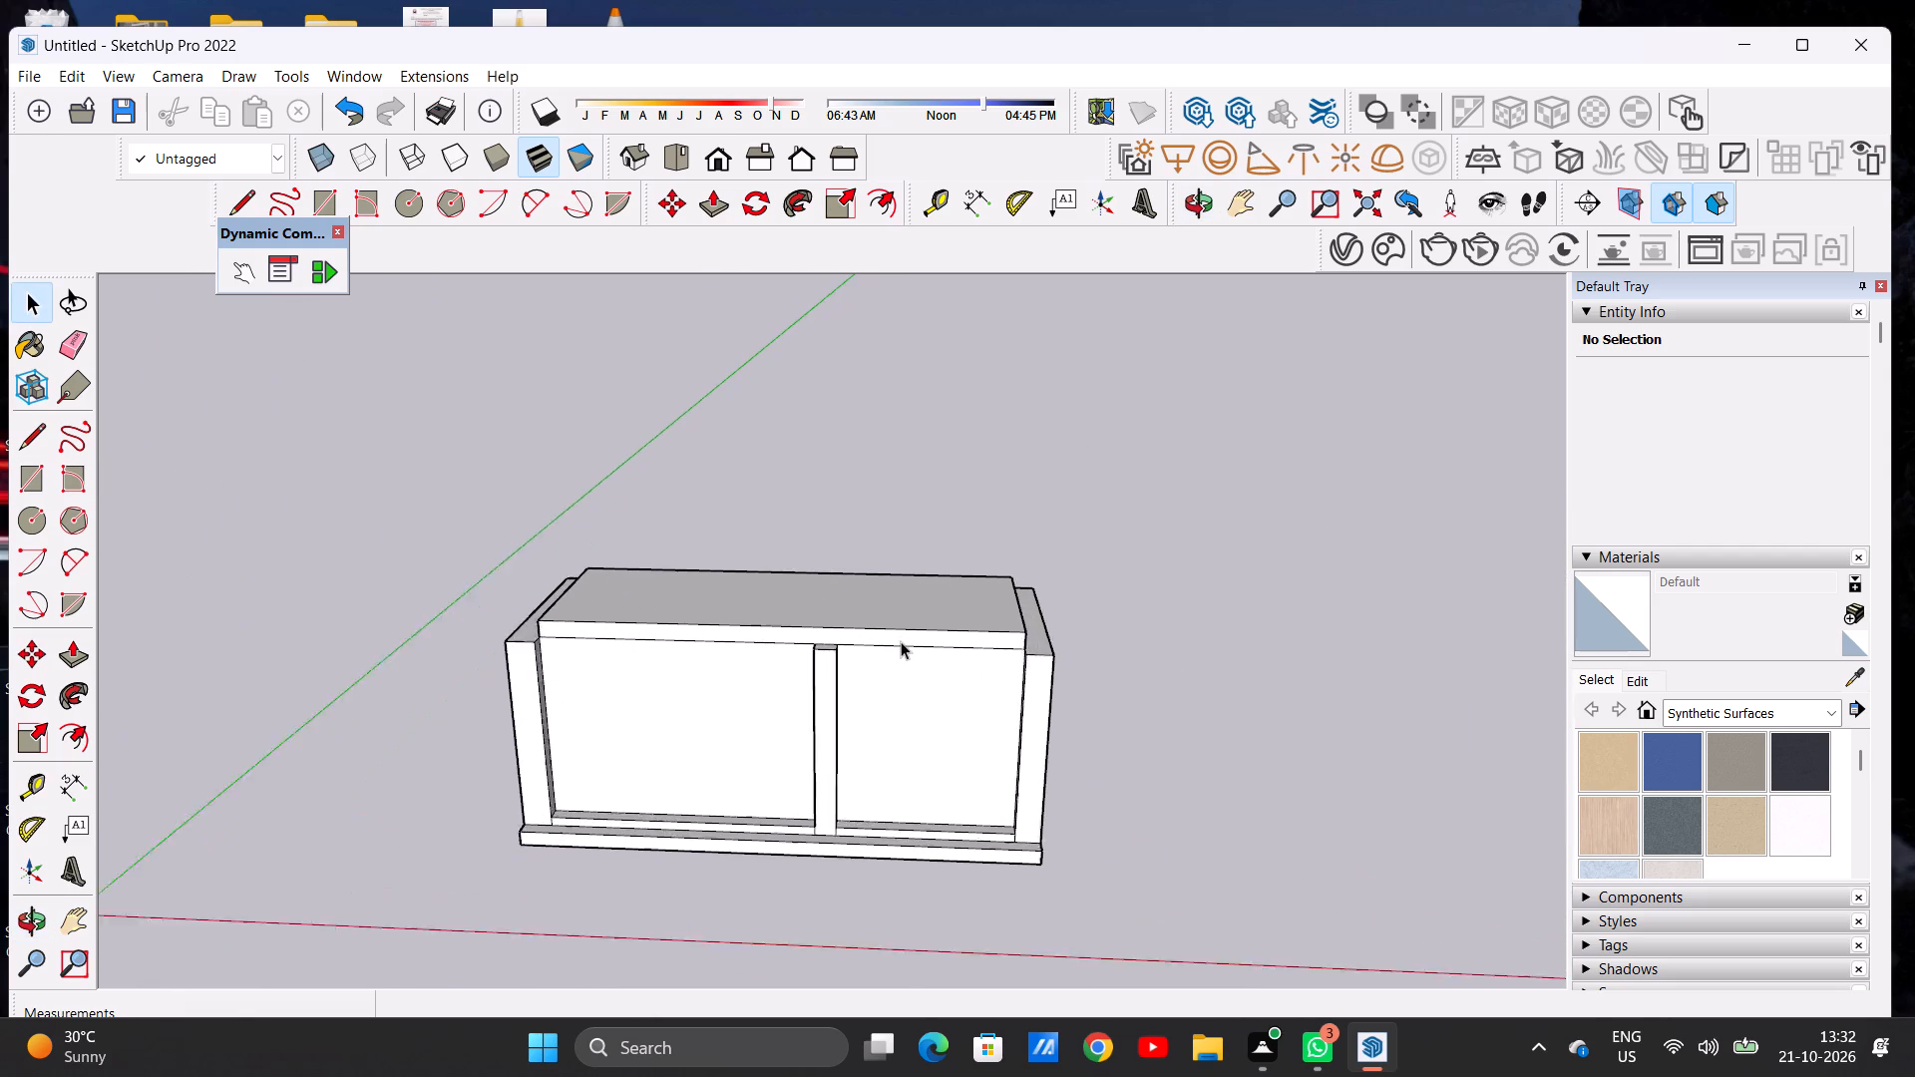
scroll(901, 641, "up", 2)
middle_click_drag(908, 599, 1037, 656)
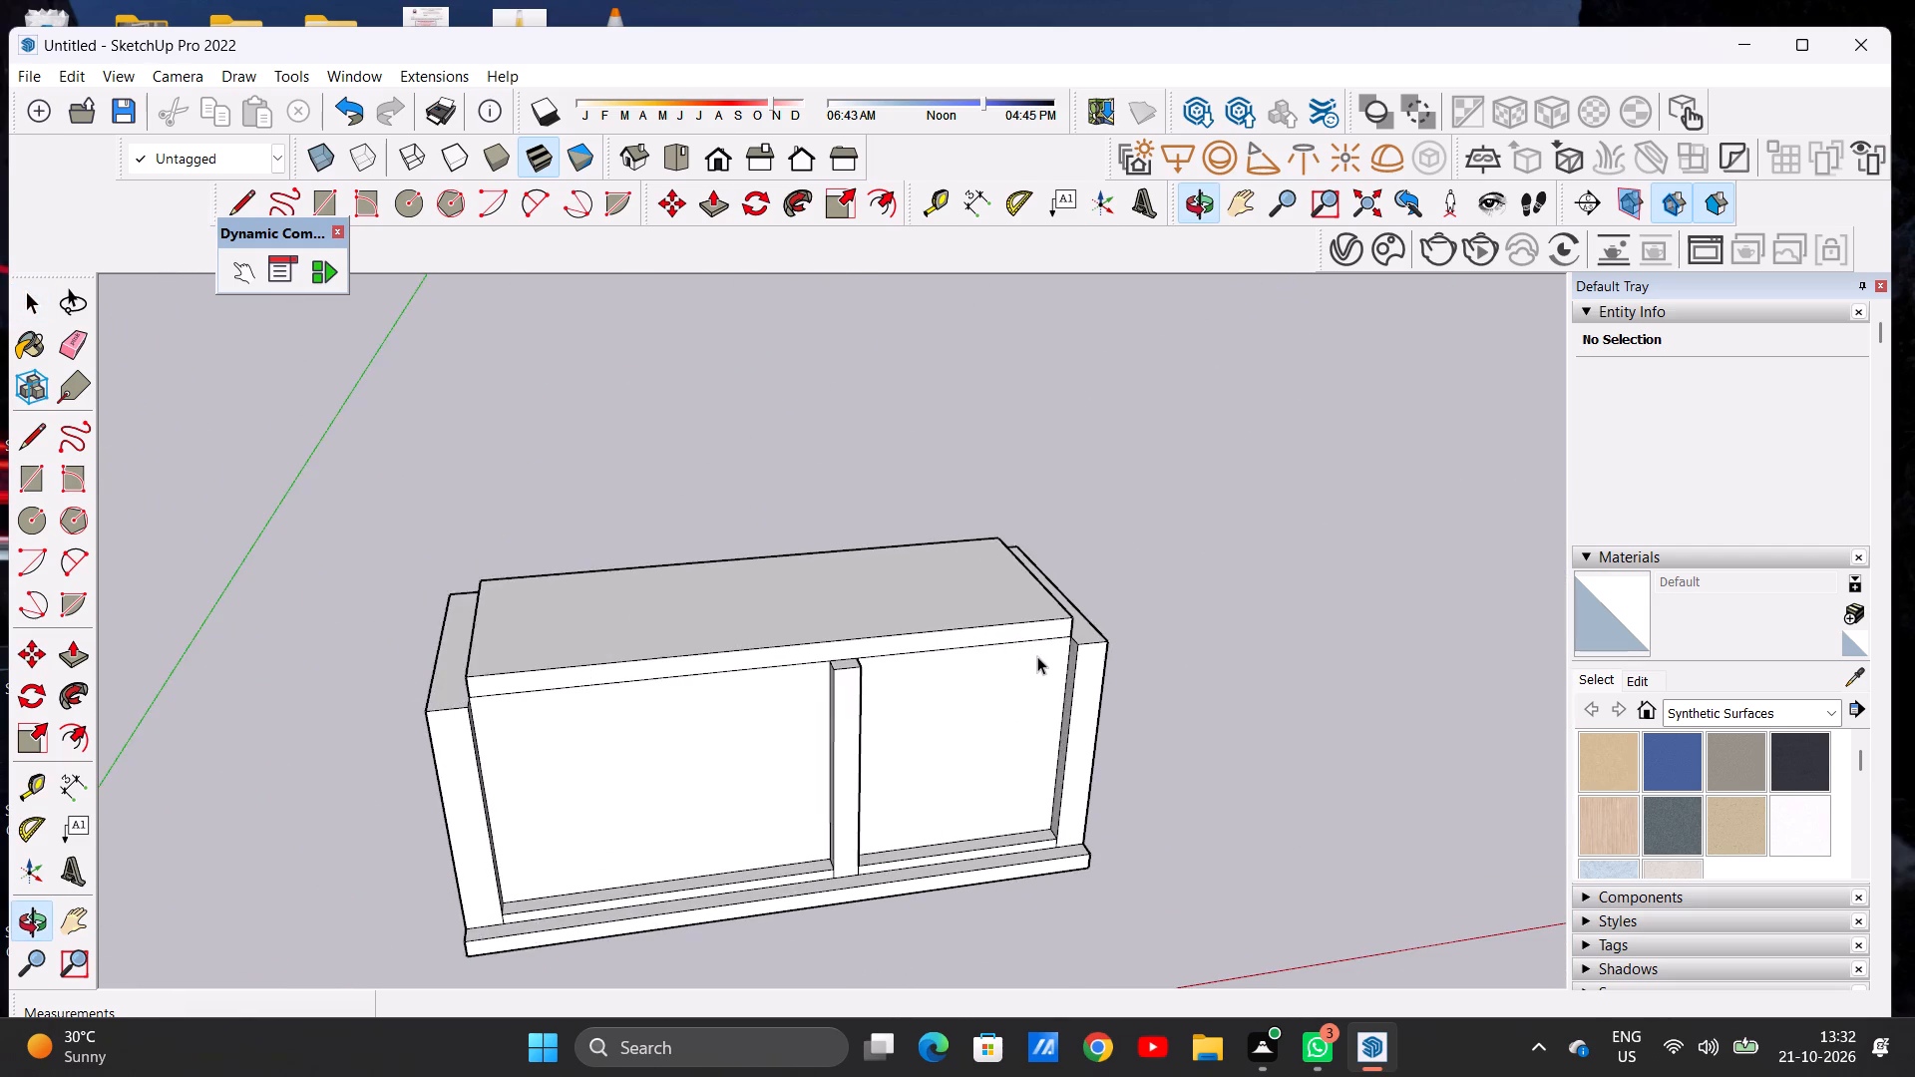
scroll(1037, 656, "down", 5)
scroll(731, 674, "up", 4)
middle_click_drag(692, 701, 777, 752)
scroll(749, 715, "up", 6)
key("p")
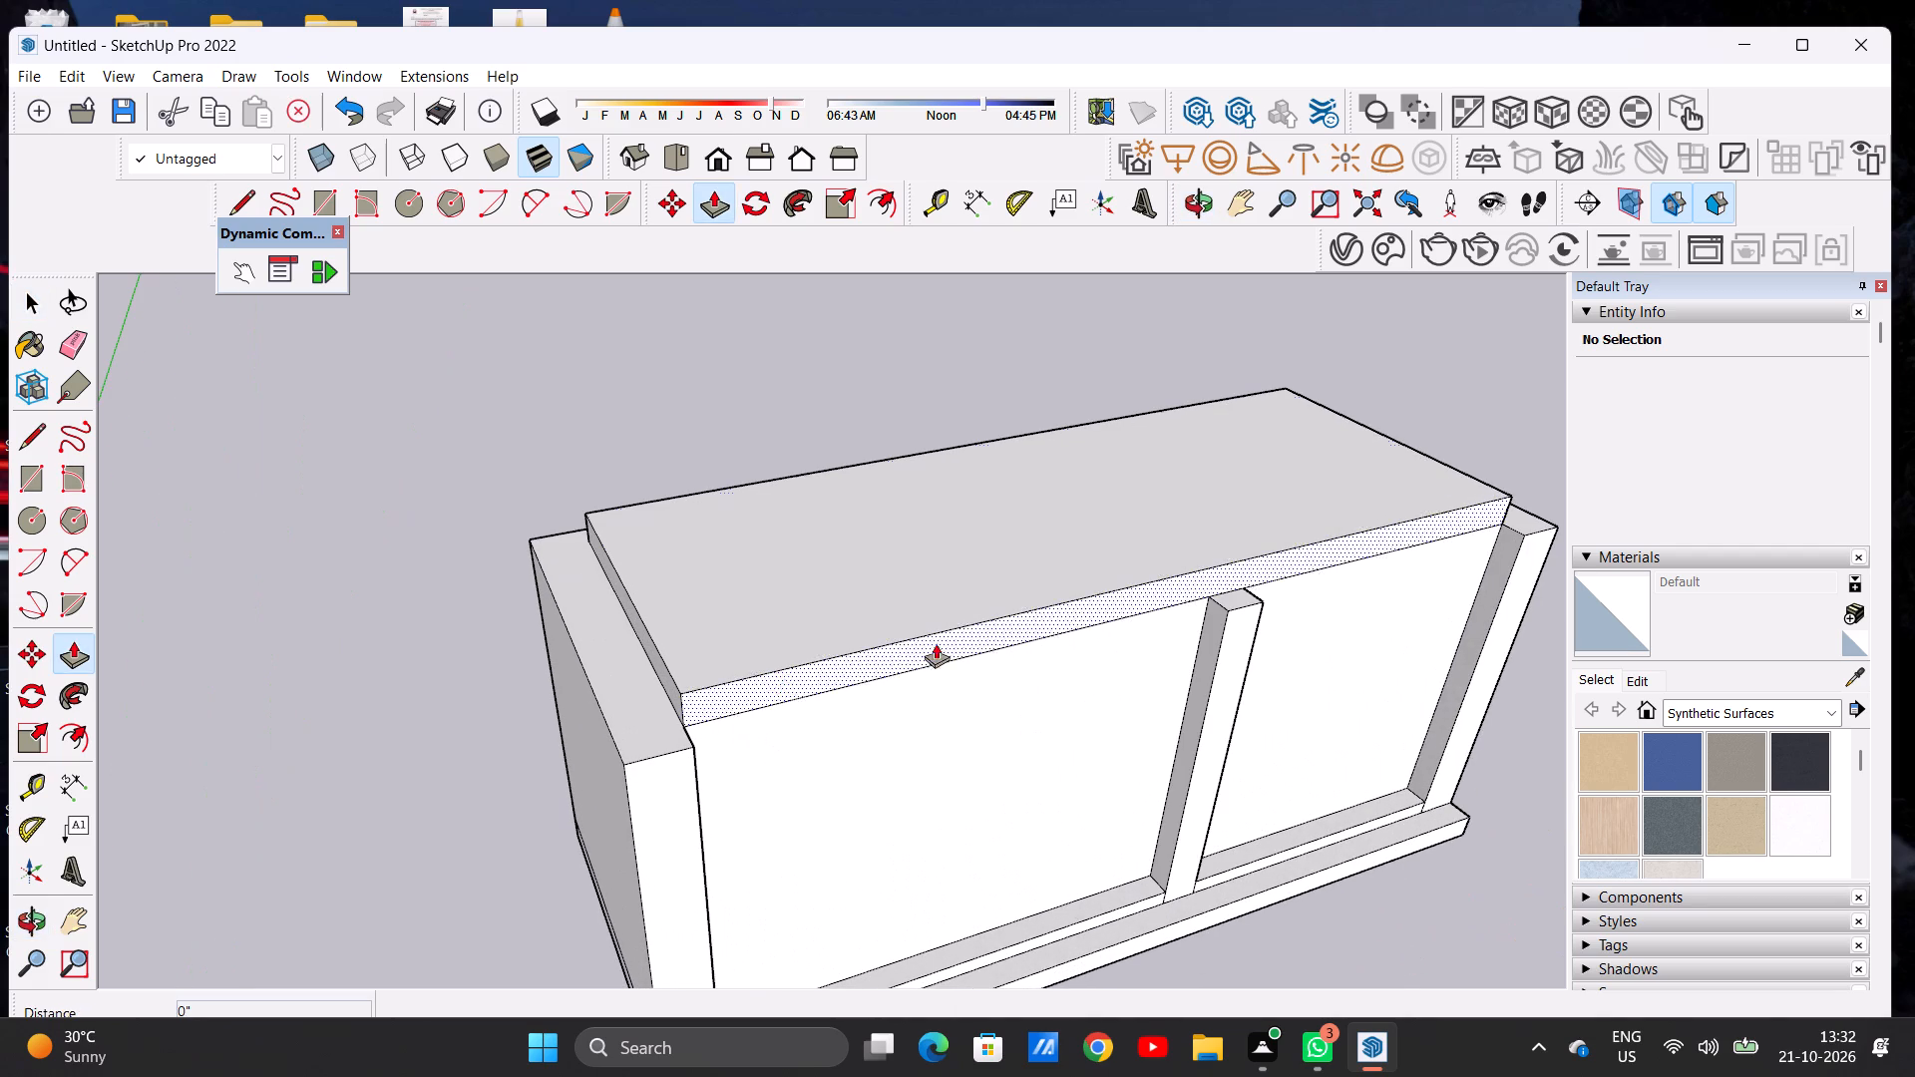
scroll(1203, 583, "up", 6)
left_click(1203, 583)
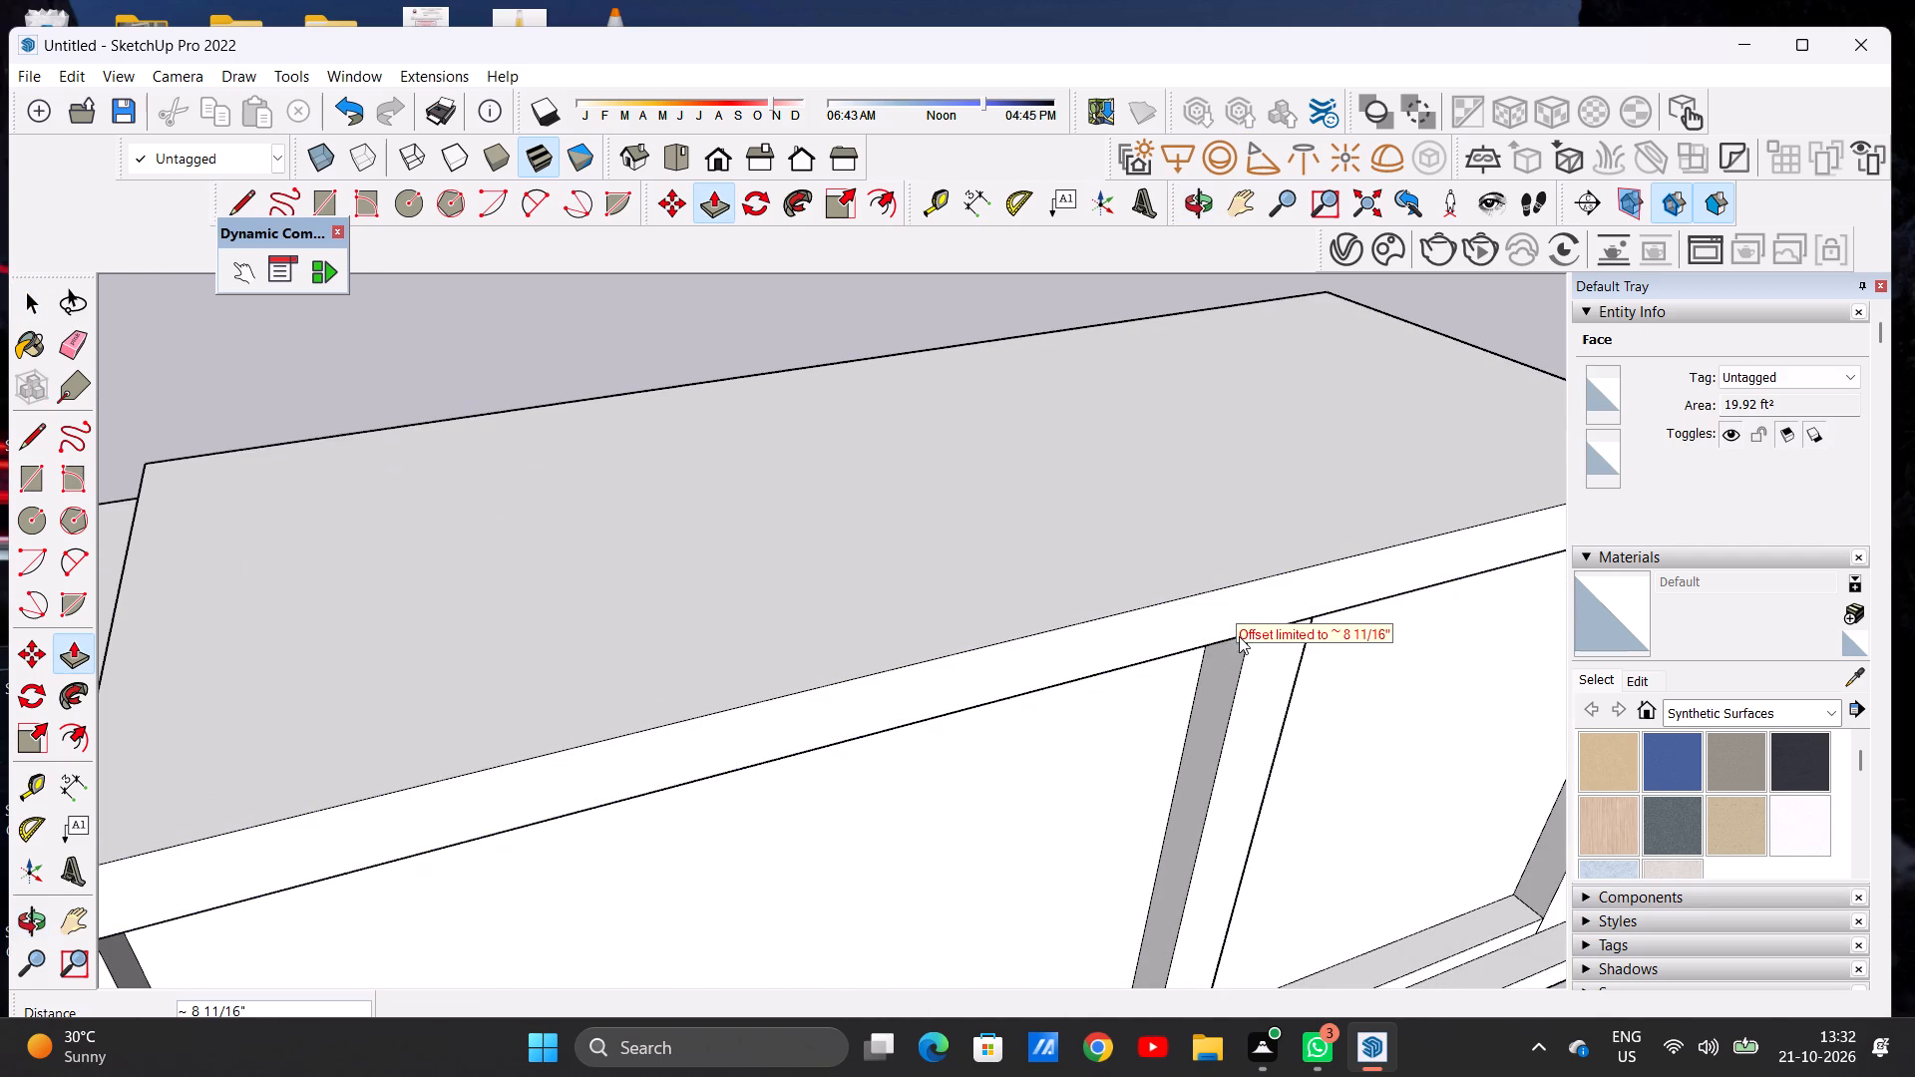
left_click(1244, 652)
key("space")
scroll(918, 697, "down", 8)
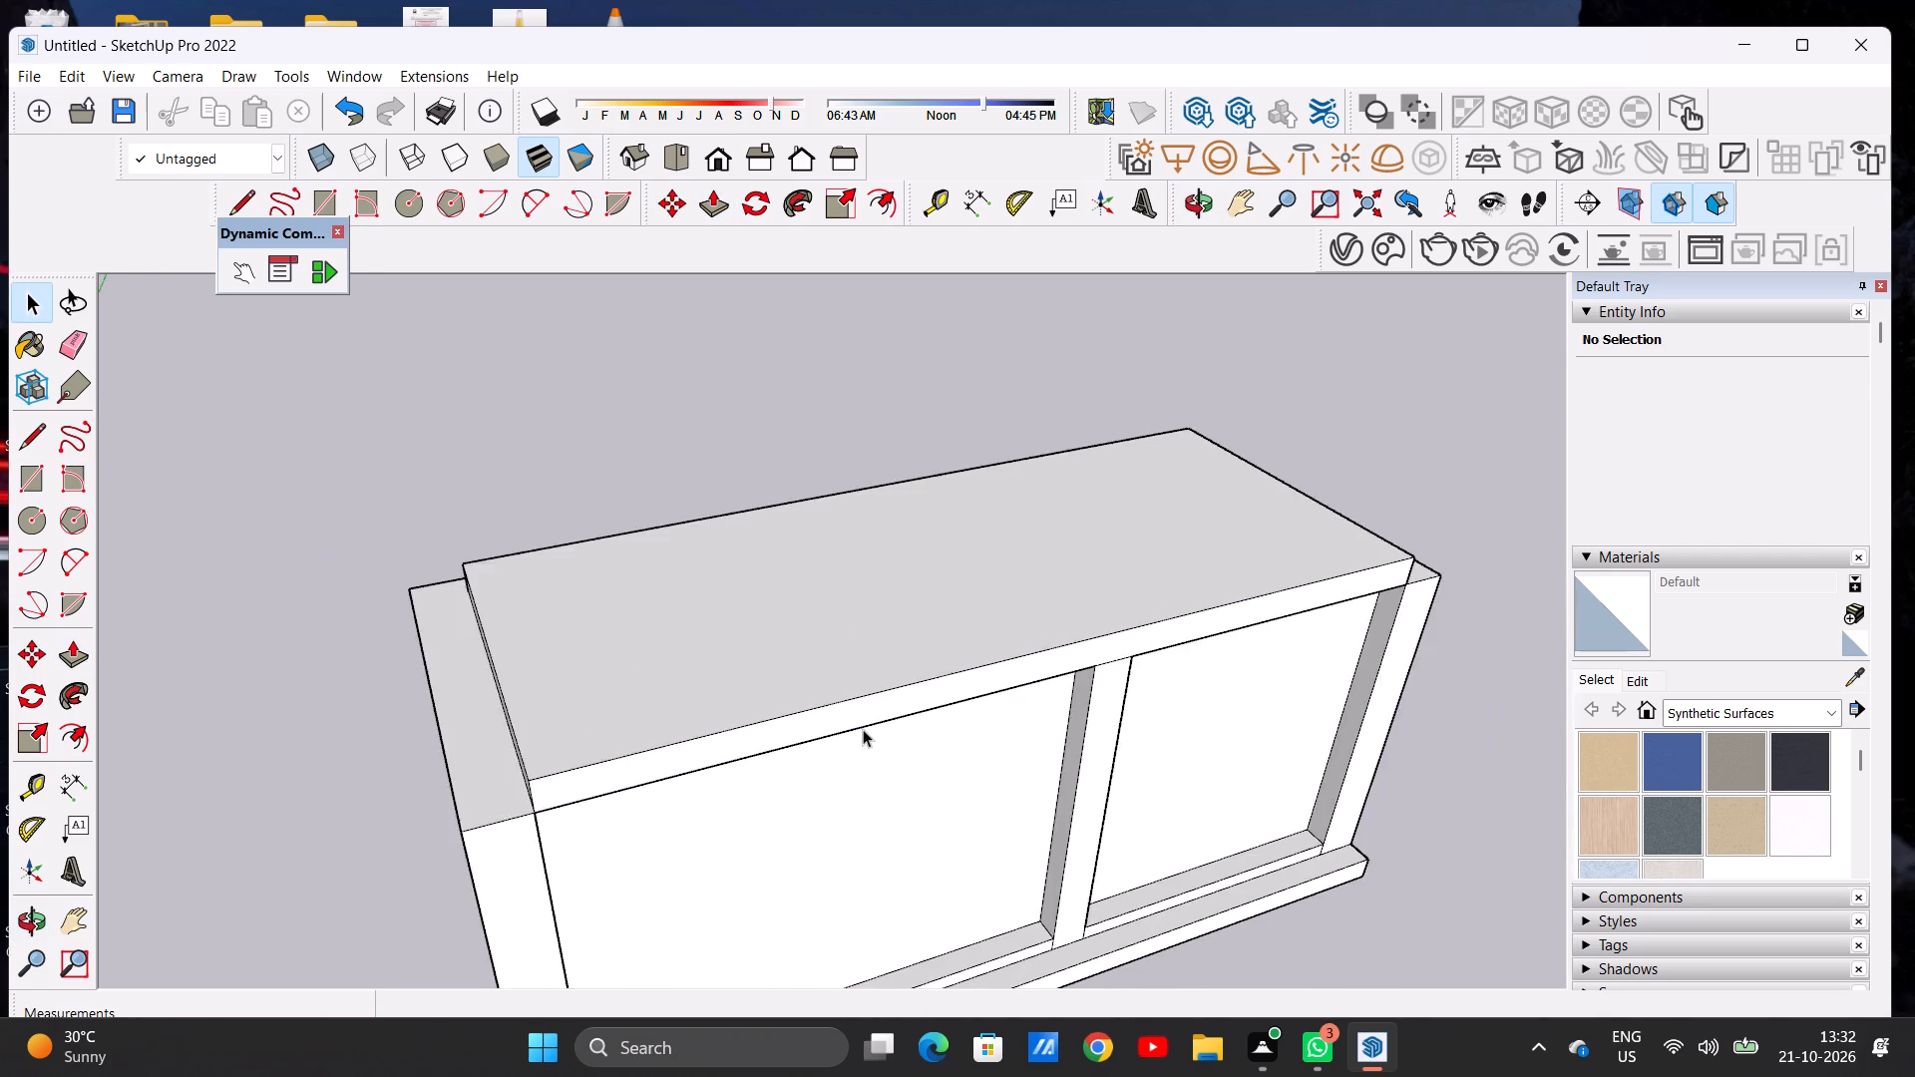
Examine the building's front, checking how the roof slab meets the side walls and partition.
scroll(863, 729, "down", 5)
middle_click_drag(845, 784, 574, 592)
scroll(1054, 720, "down", 7)
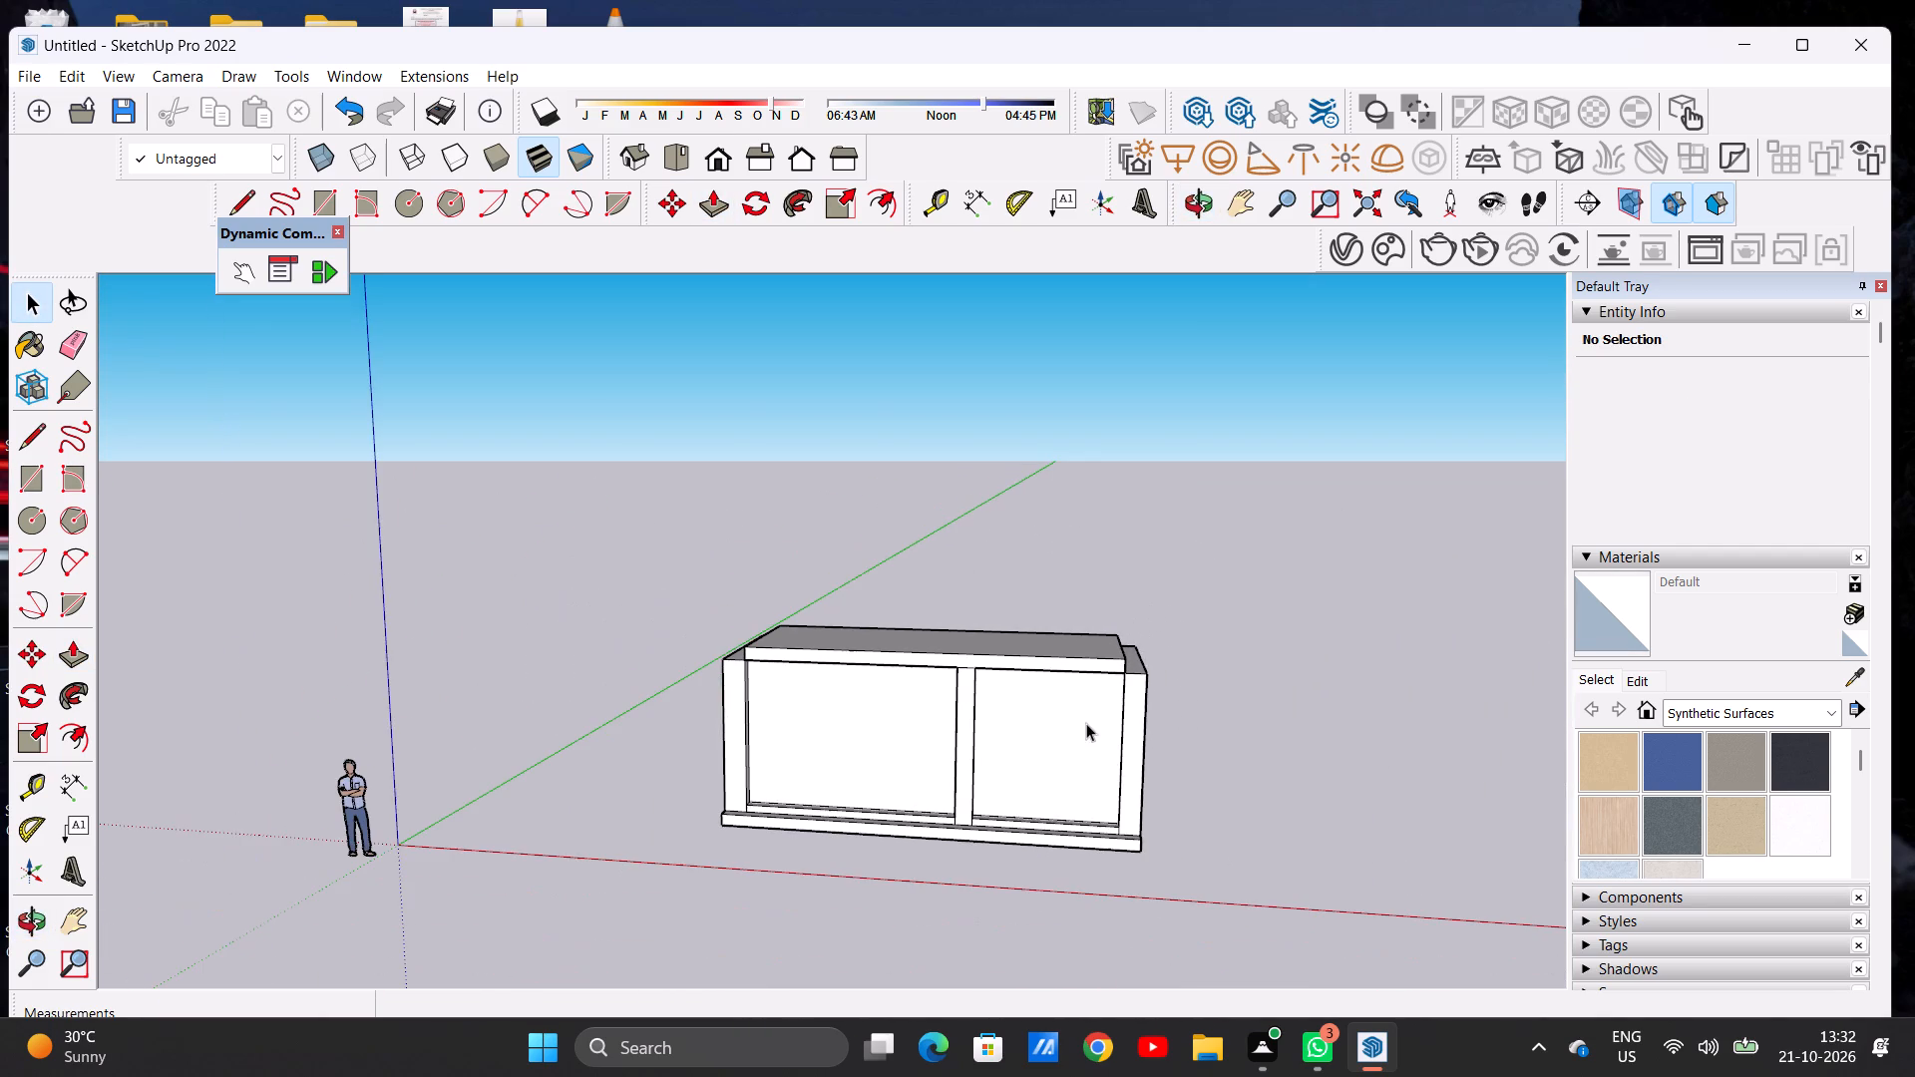
scroll(1008, 731, "down", 2)
scroll(806, 736, "up", 6)
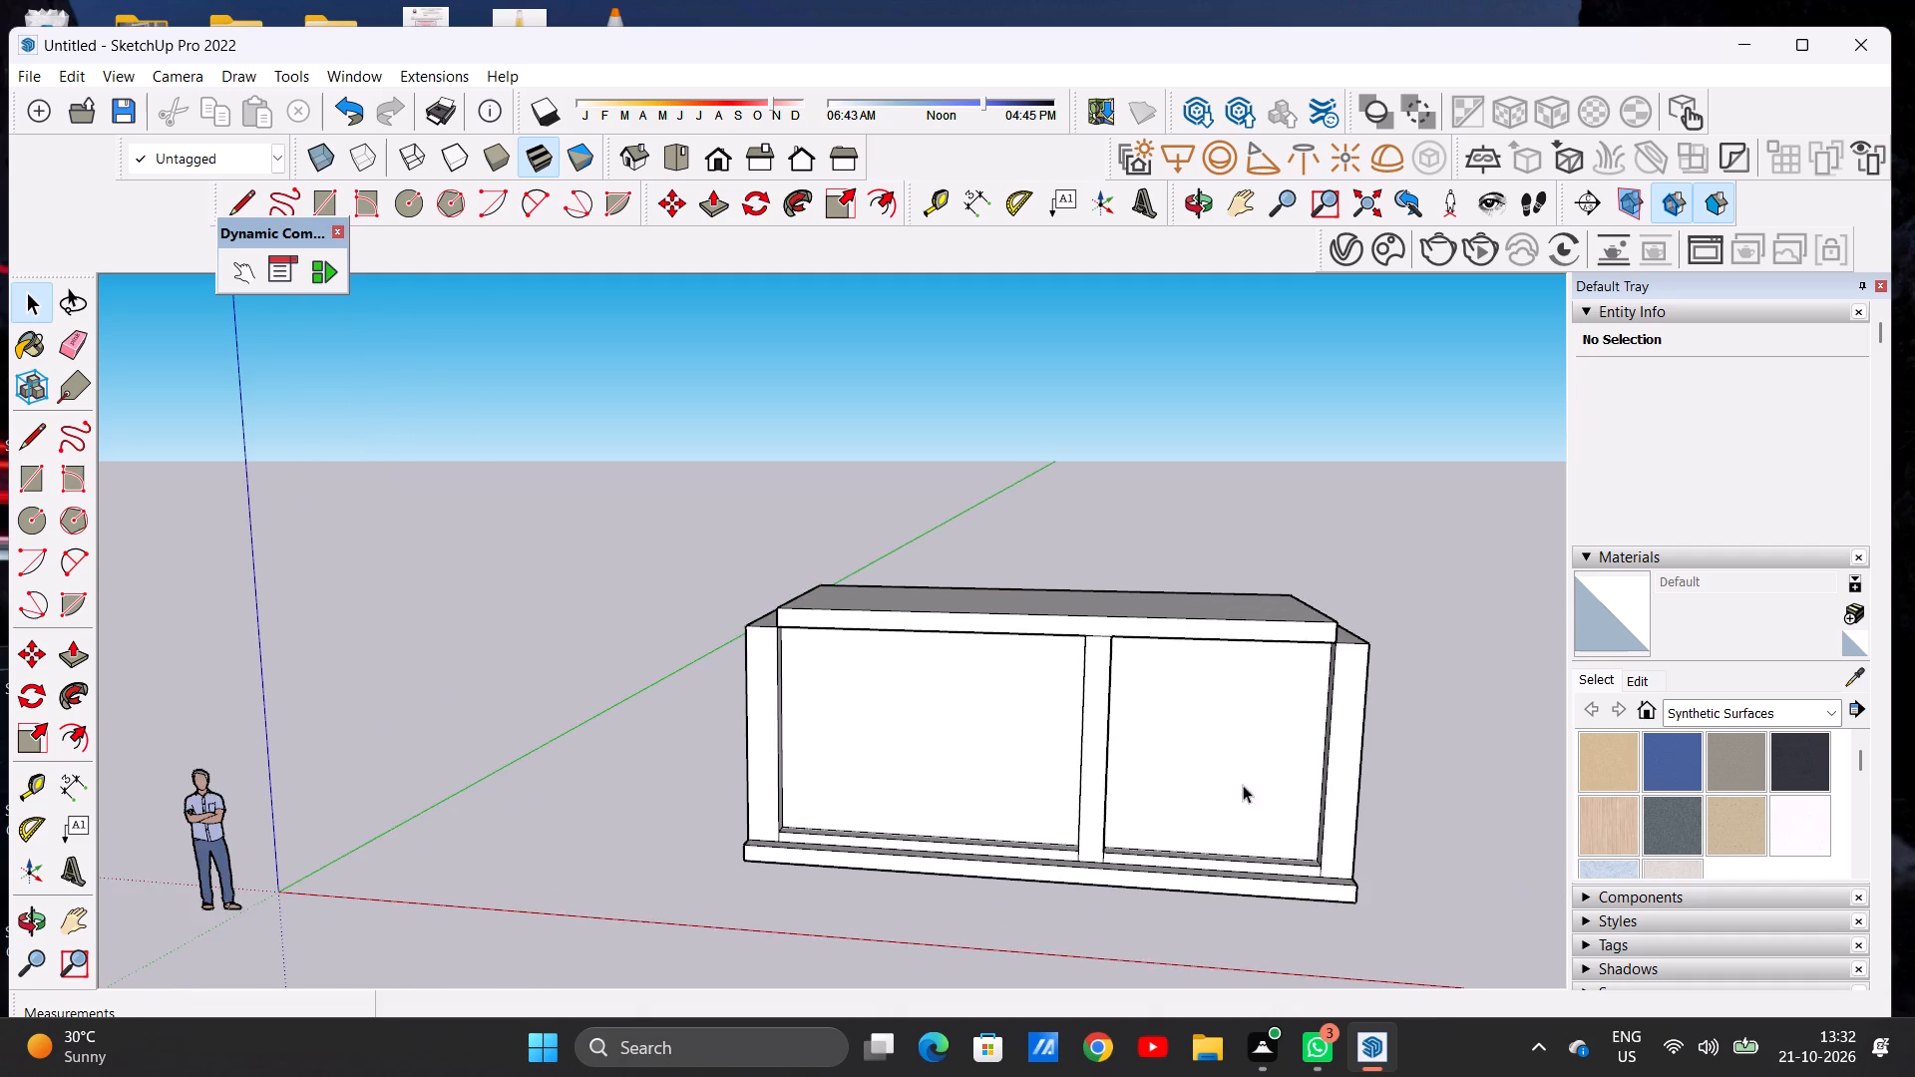
scroll(1313, 800, "up", 3)
scroll(969, 795, "down", 4)
middle_click_drag(913, 804, 980, 814)
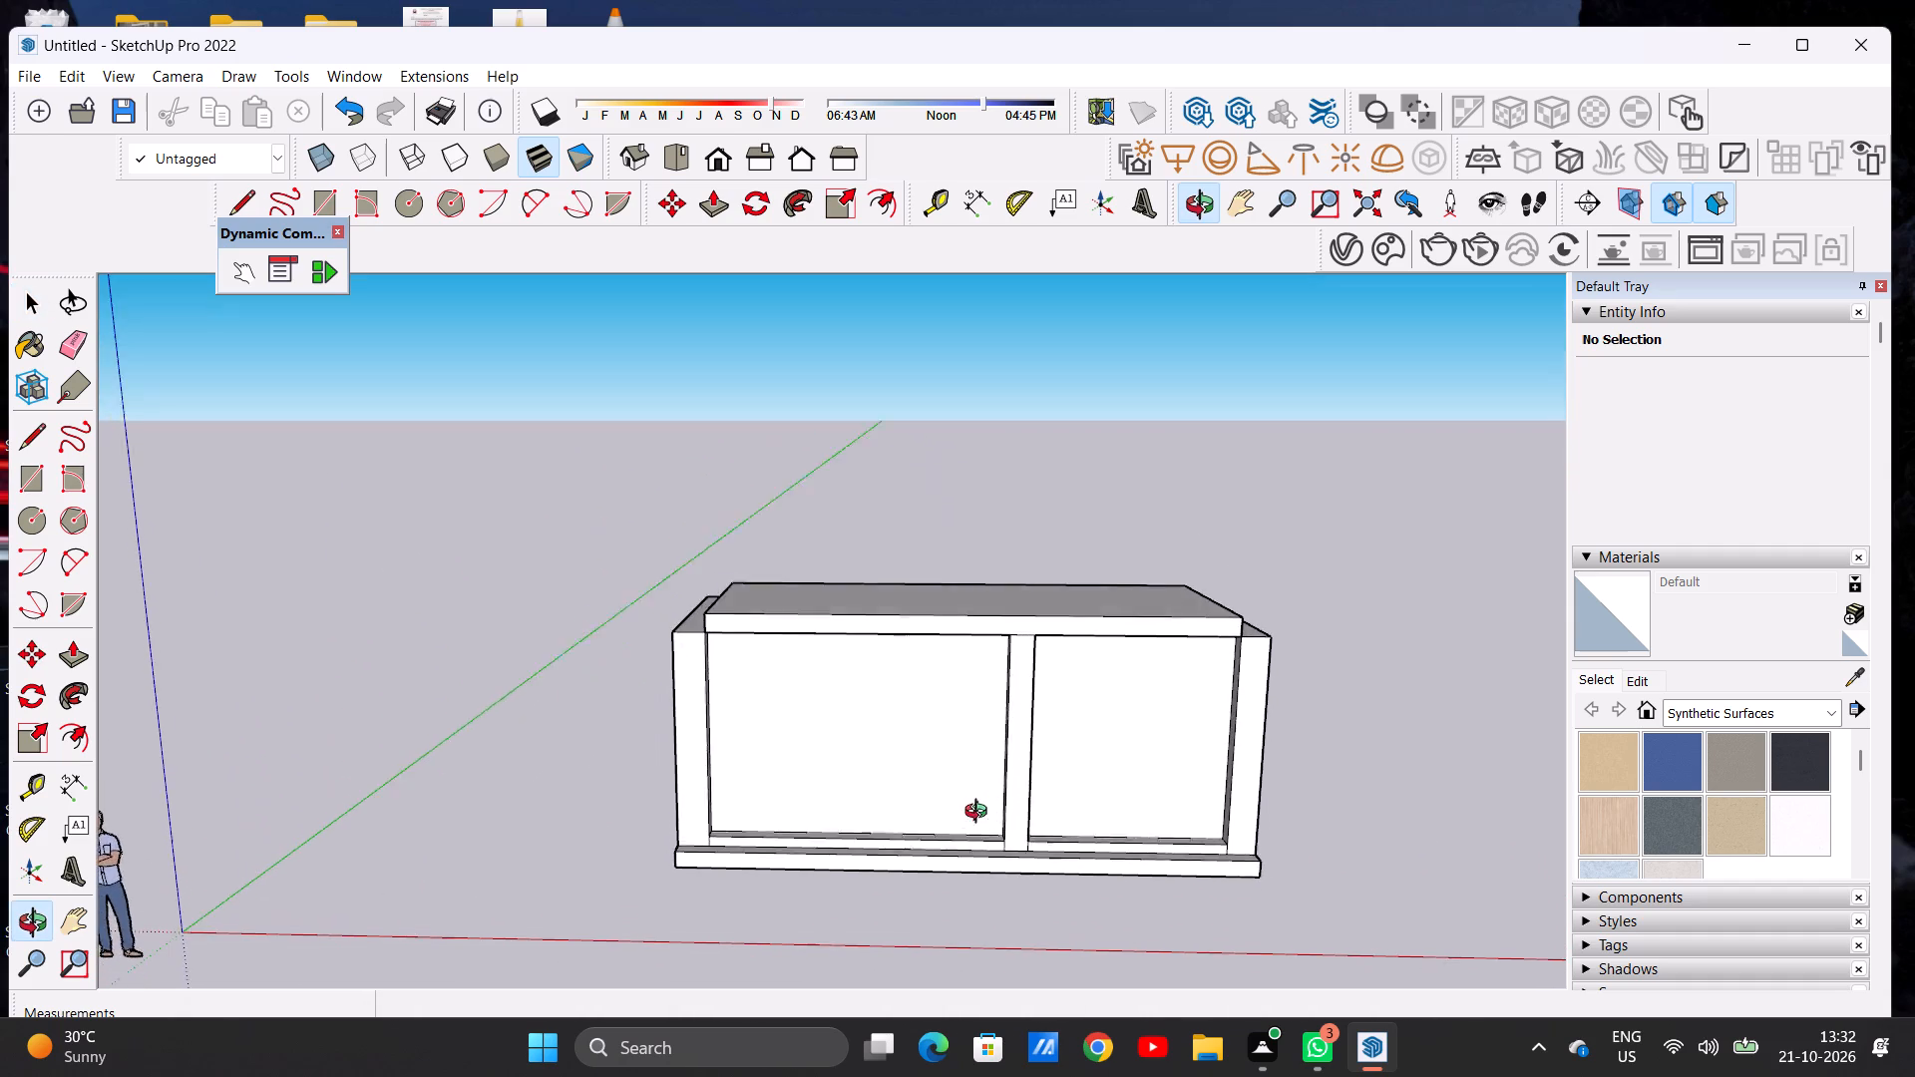
middle_click_drag(980, 814, 951, 757)
scroll(1001, 757, "up", 4)
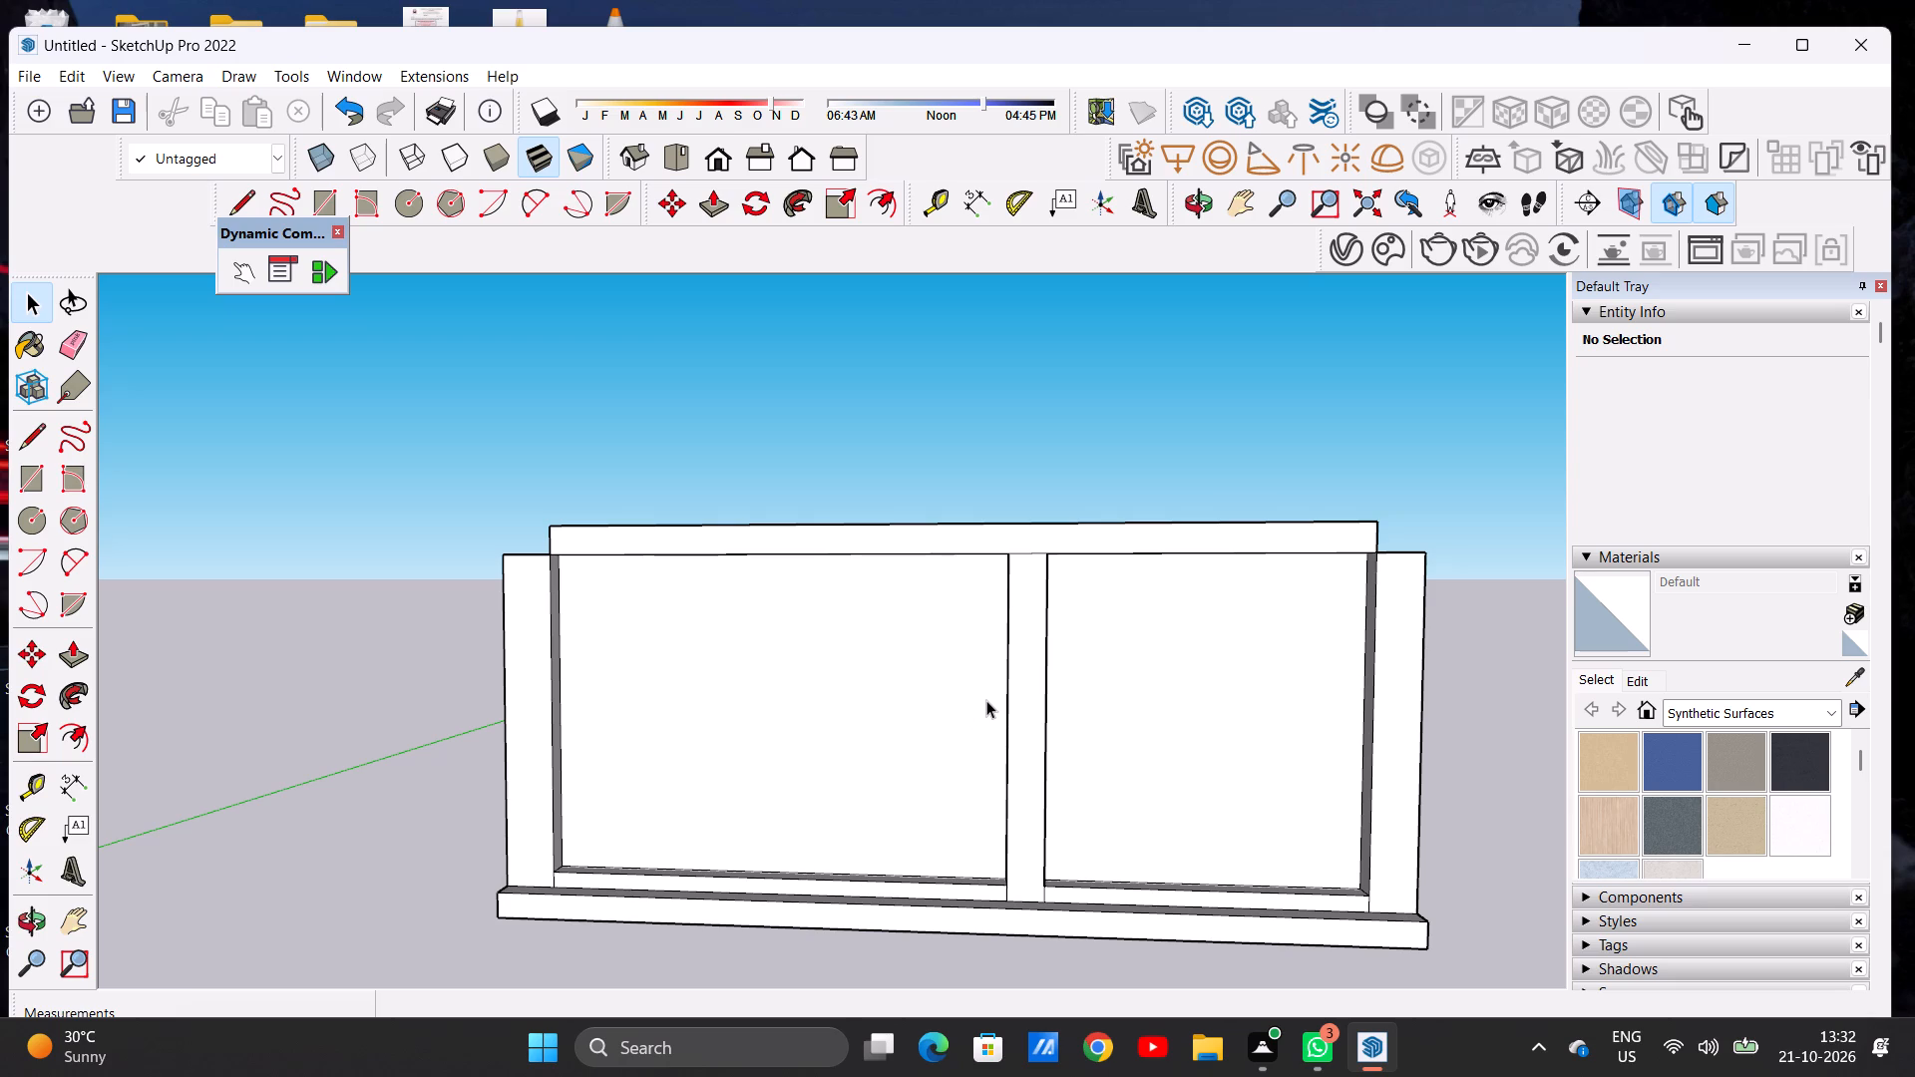
scroll(977, 700, "down", 2)
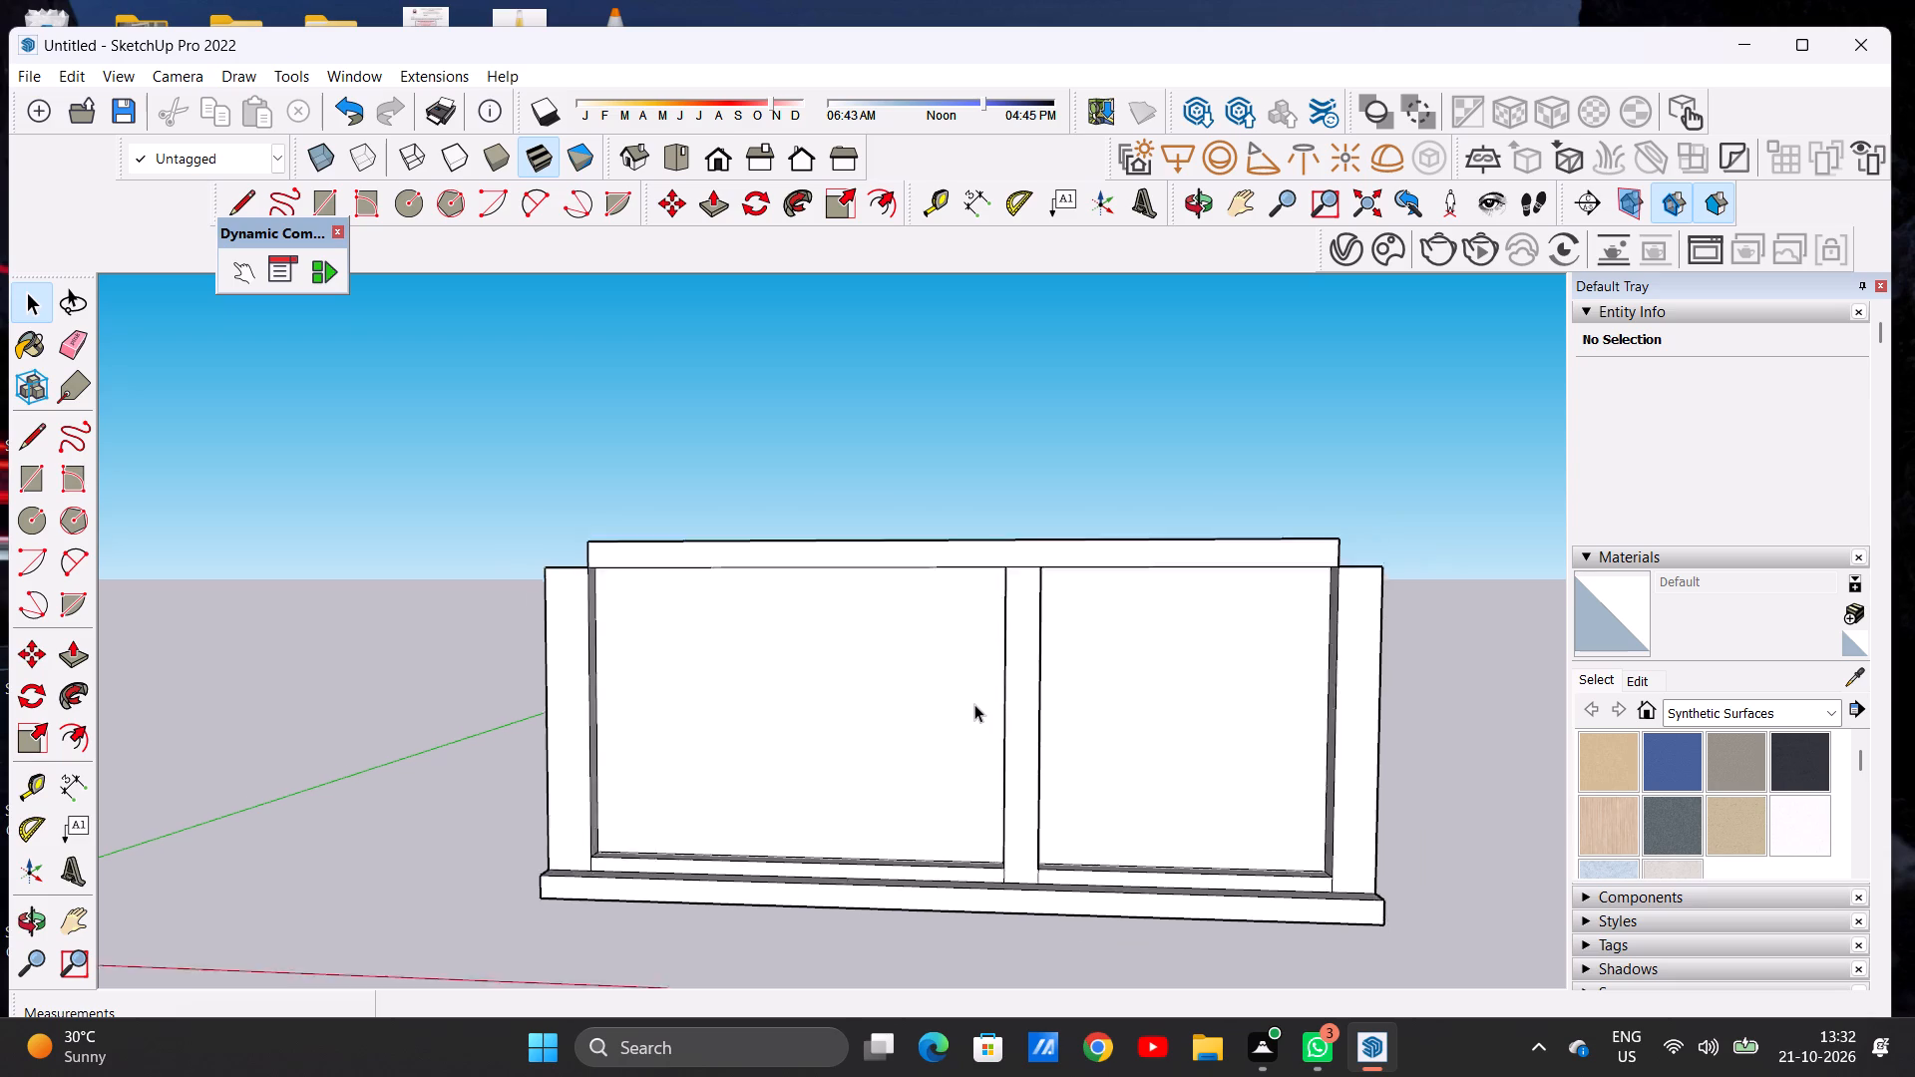
scroll(974, 704, "down", 2)
middle_click_drag(922, 727, 946, 869)
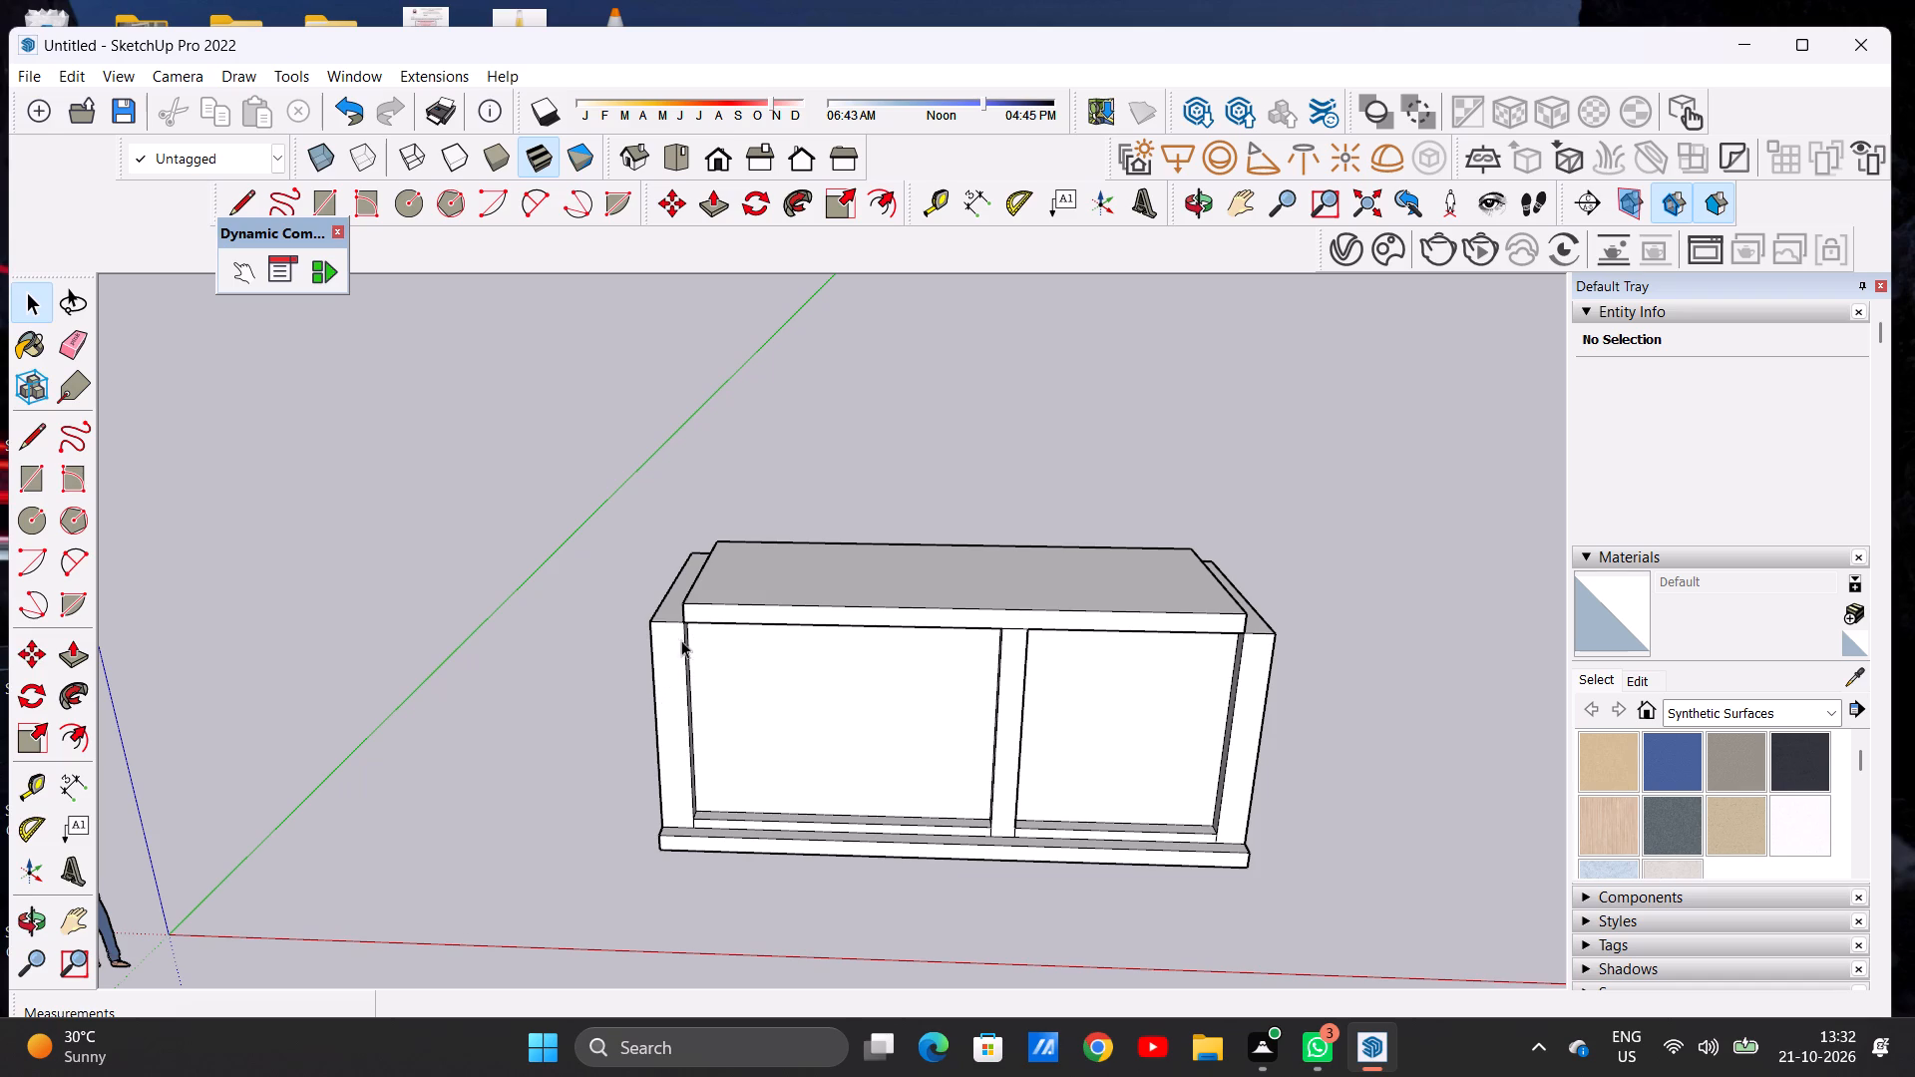
Extend the roof slab's left end face about 1' 5 7/16" to the left side wall's outer front corner.
middle_click_drag(706, 656, 975, 692)
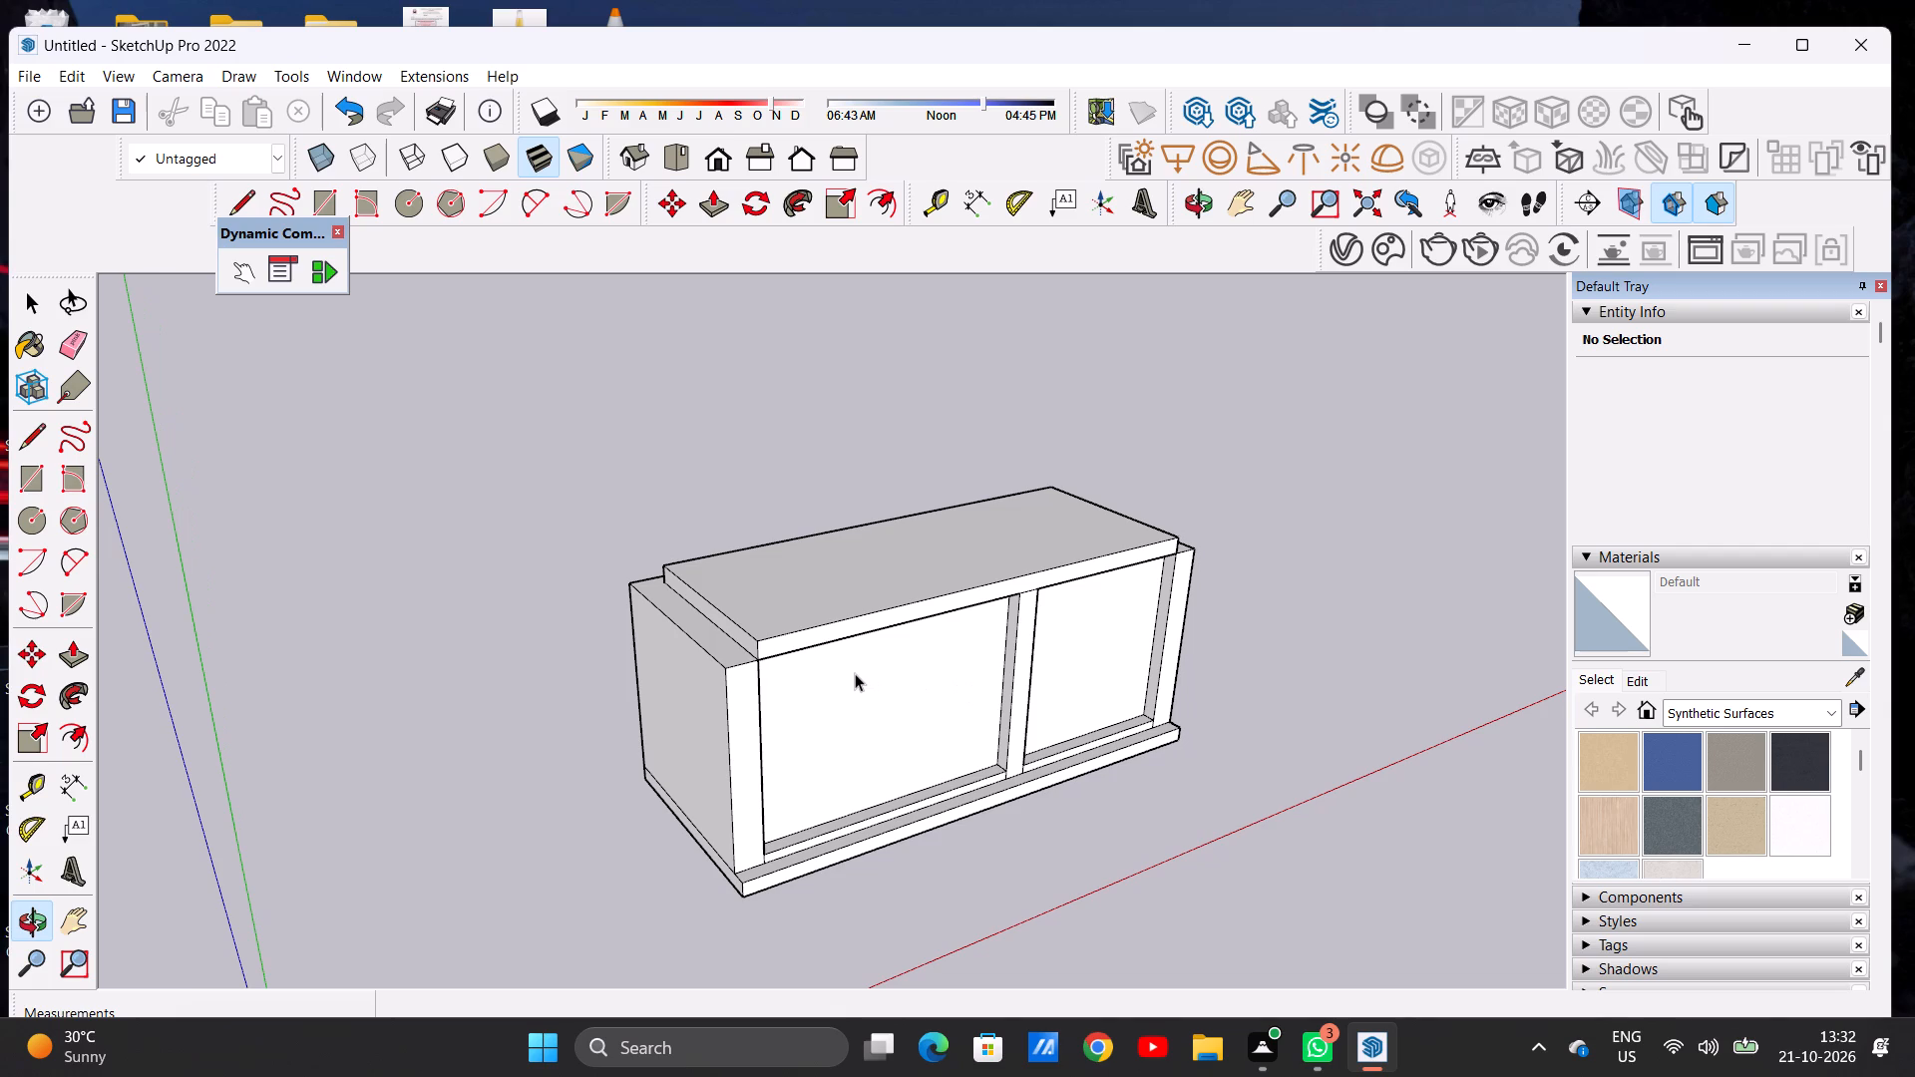
scroll(855, 673, "up", 5)
middle_click_drag(685, 696, 845, 807)
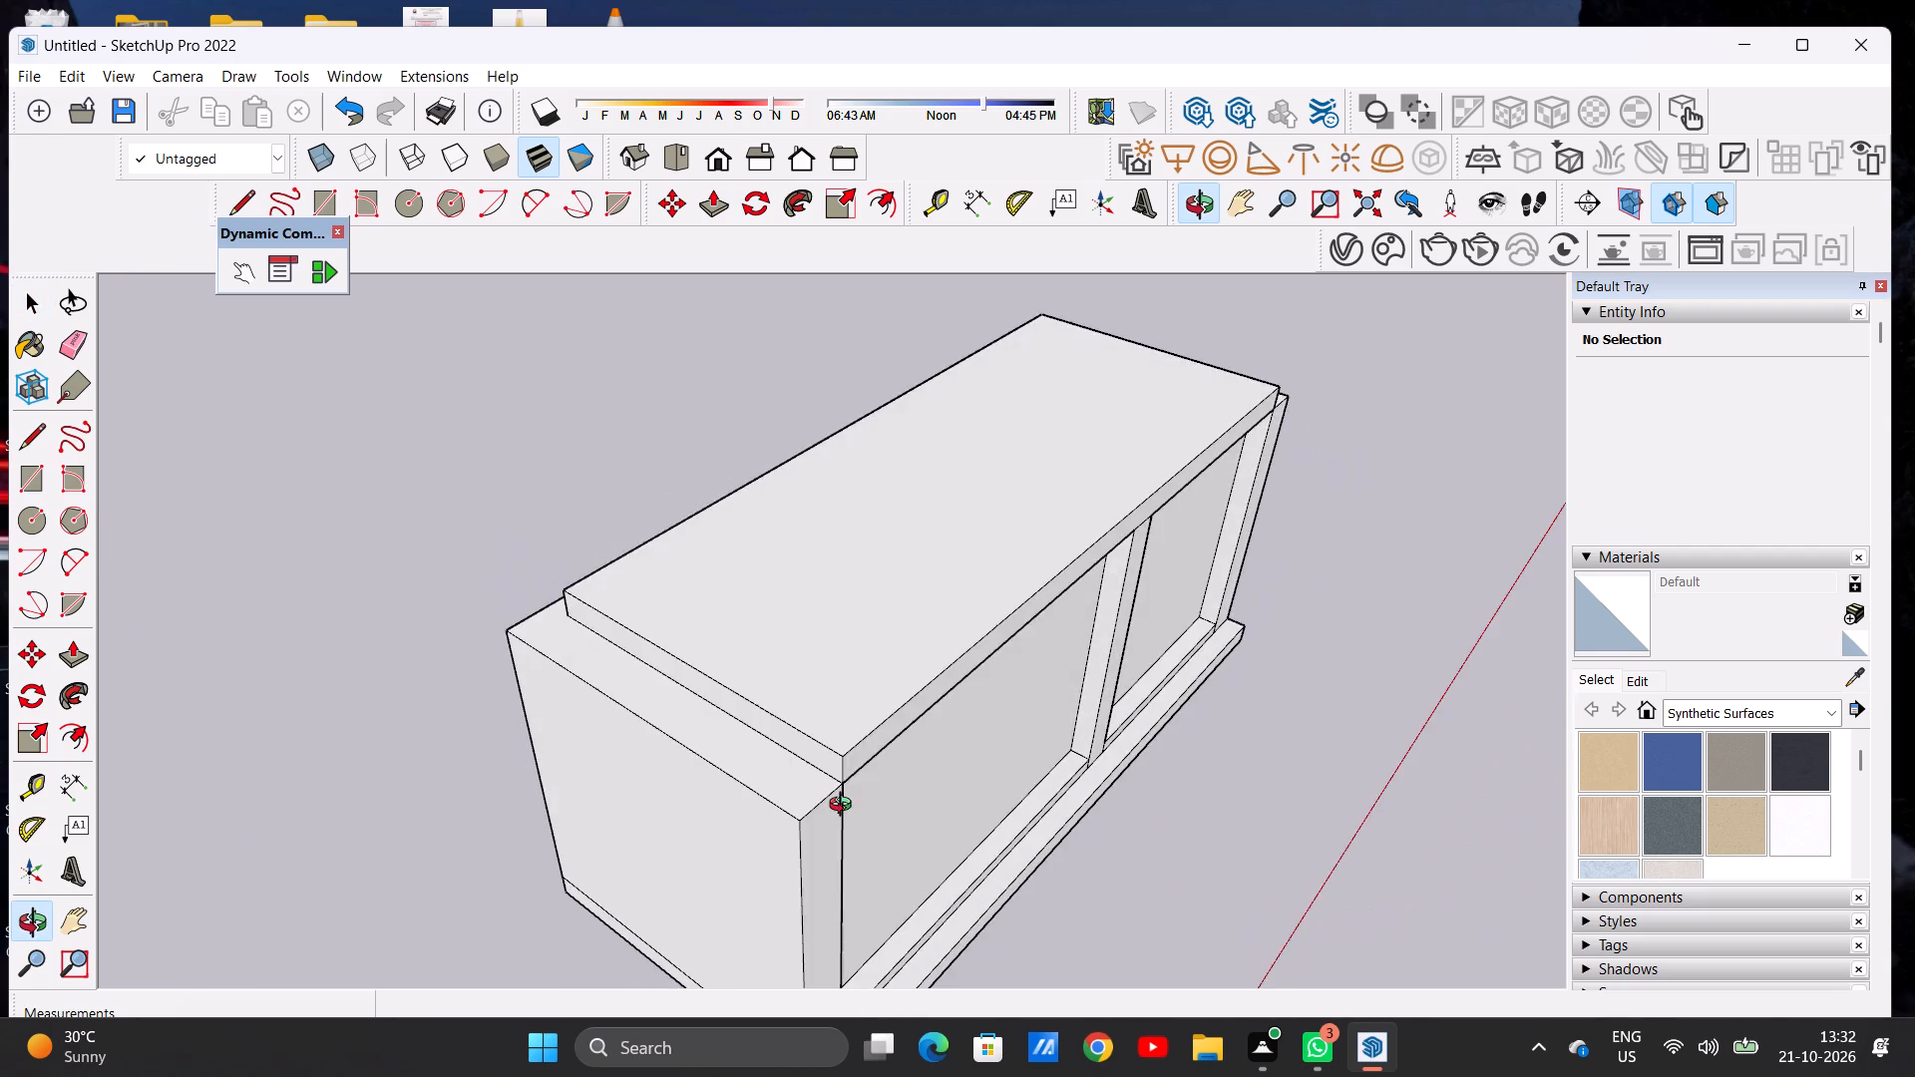
middle_click_drag(845, 807, 714, 748)
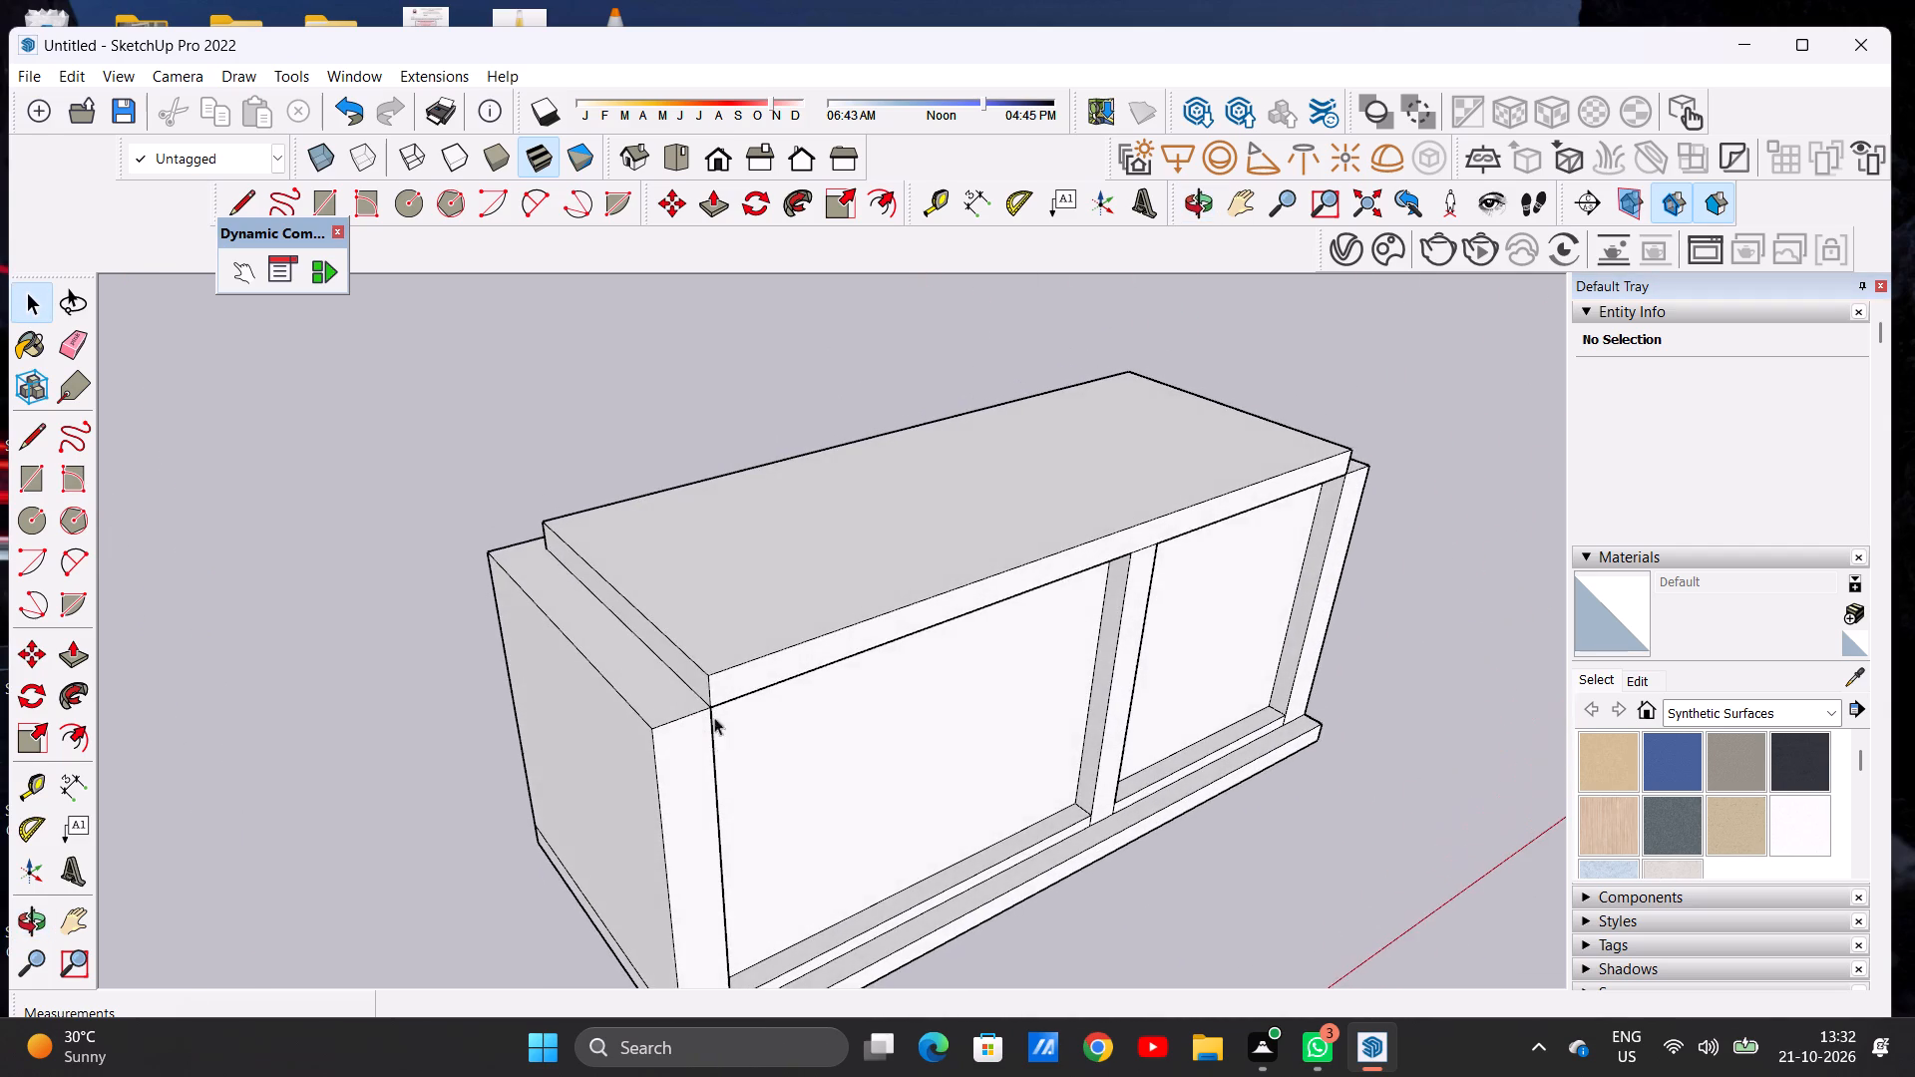
scroll(704, 673, "up", 11)
key("p")
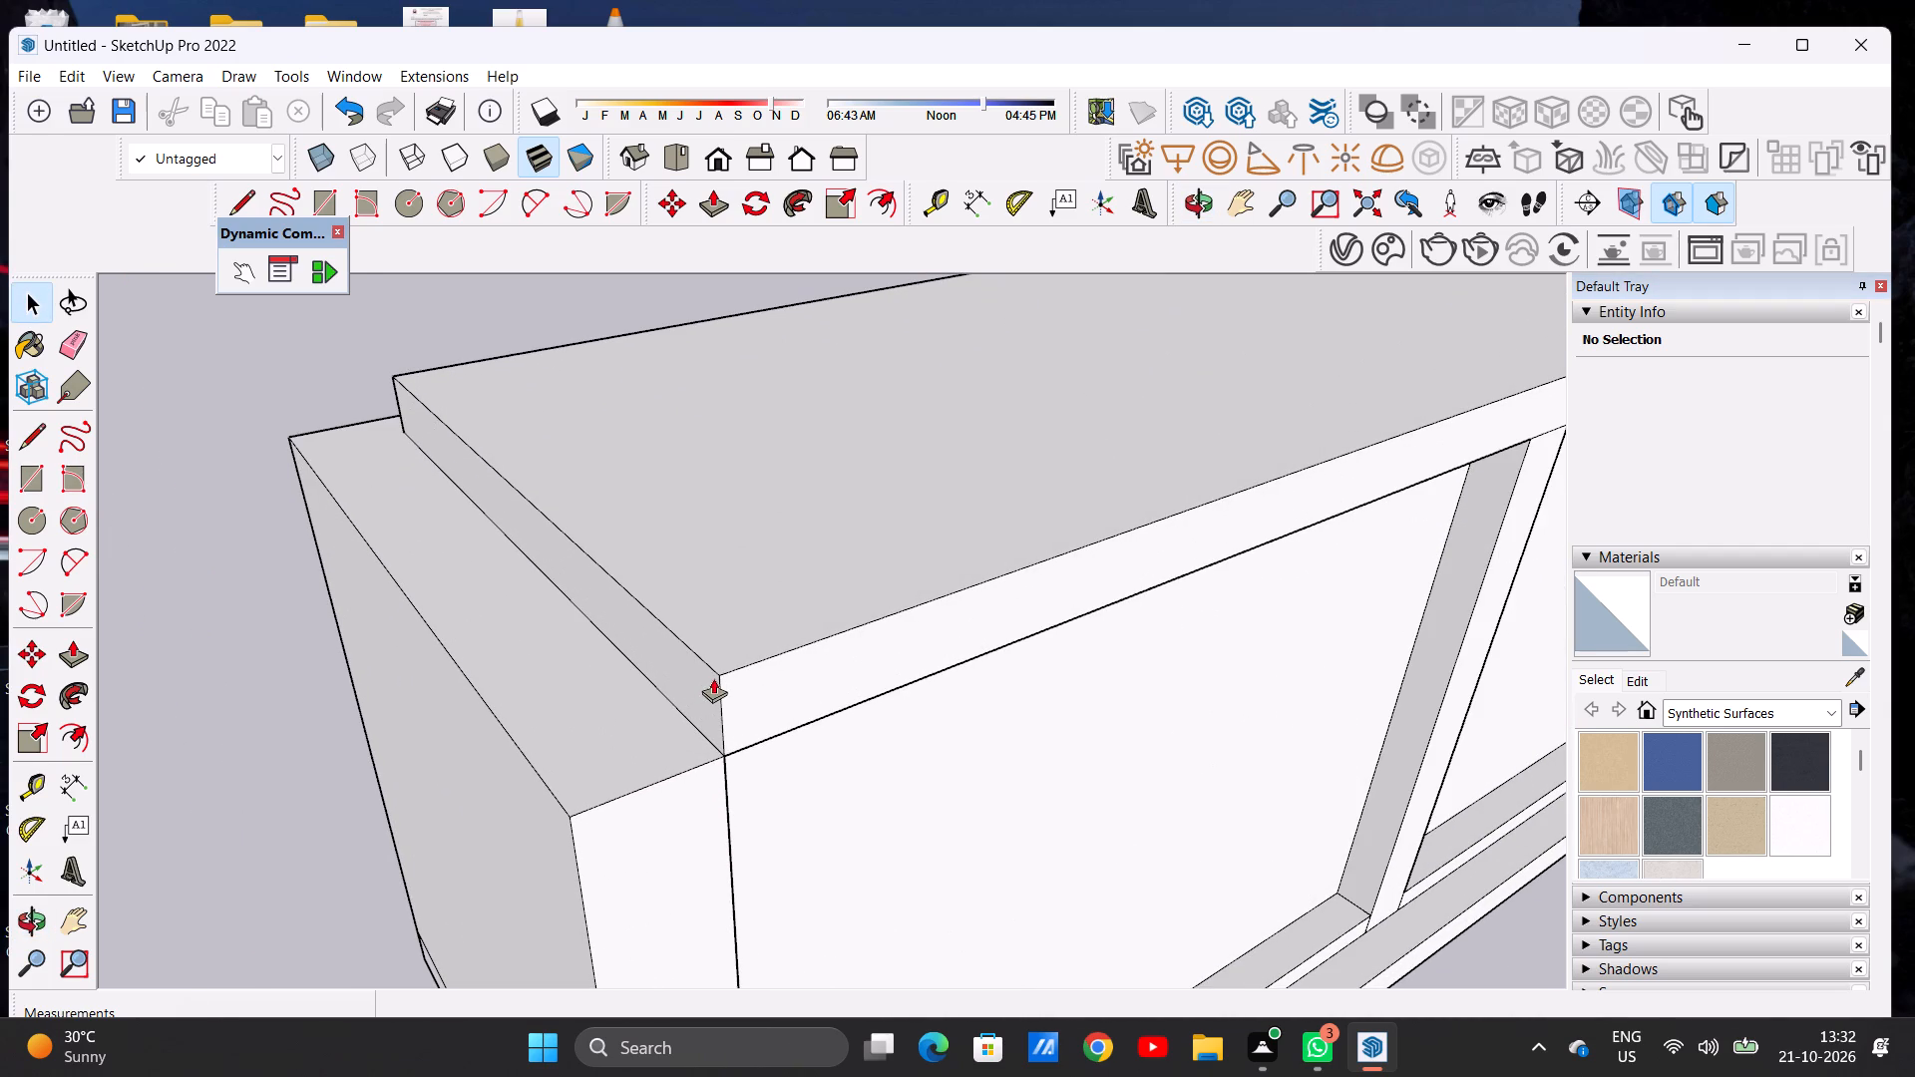
left_click(713, 679)
left_click(583, 821)
Pull the roof slab's rear face out 9", flush with the back wall's outer face.
scroll(738, 731, "down", 13)
middle_click_drag(533, 667, 1134, 669)
scroll(877, 707, "up", 8)
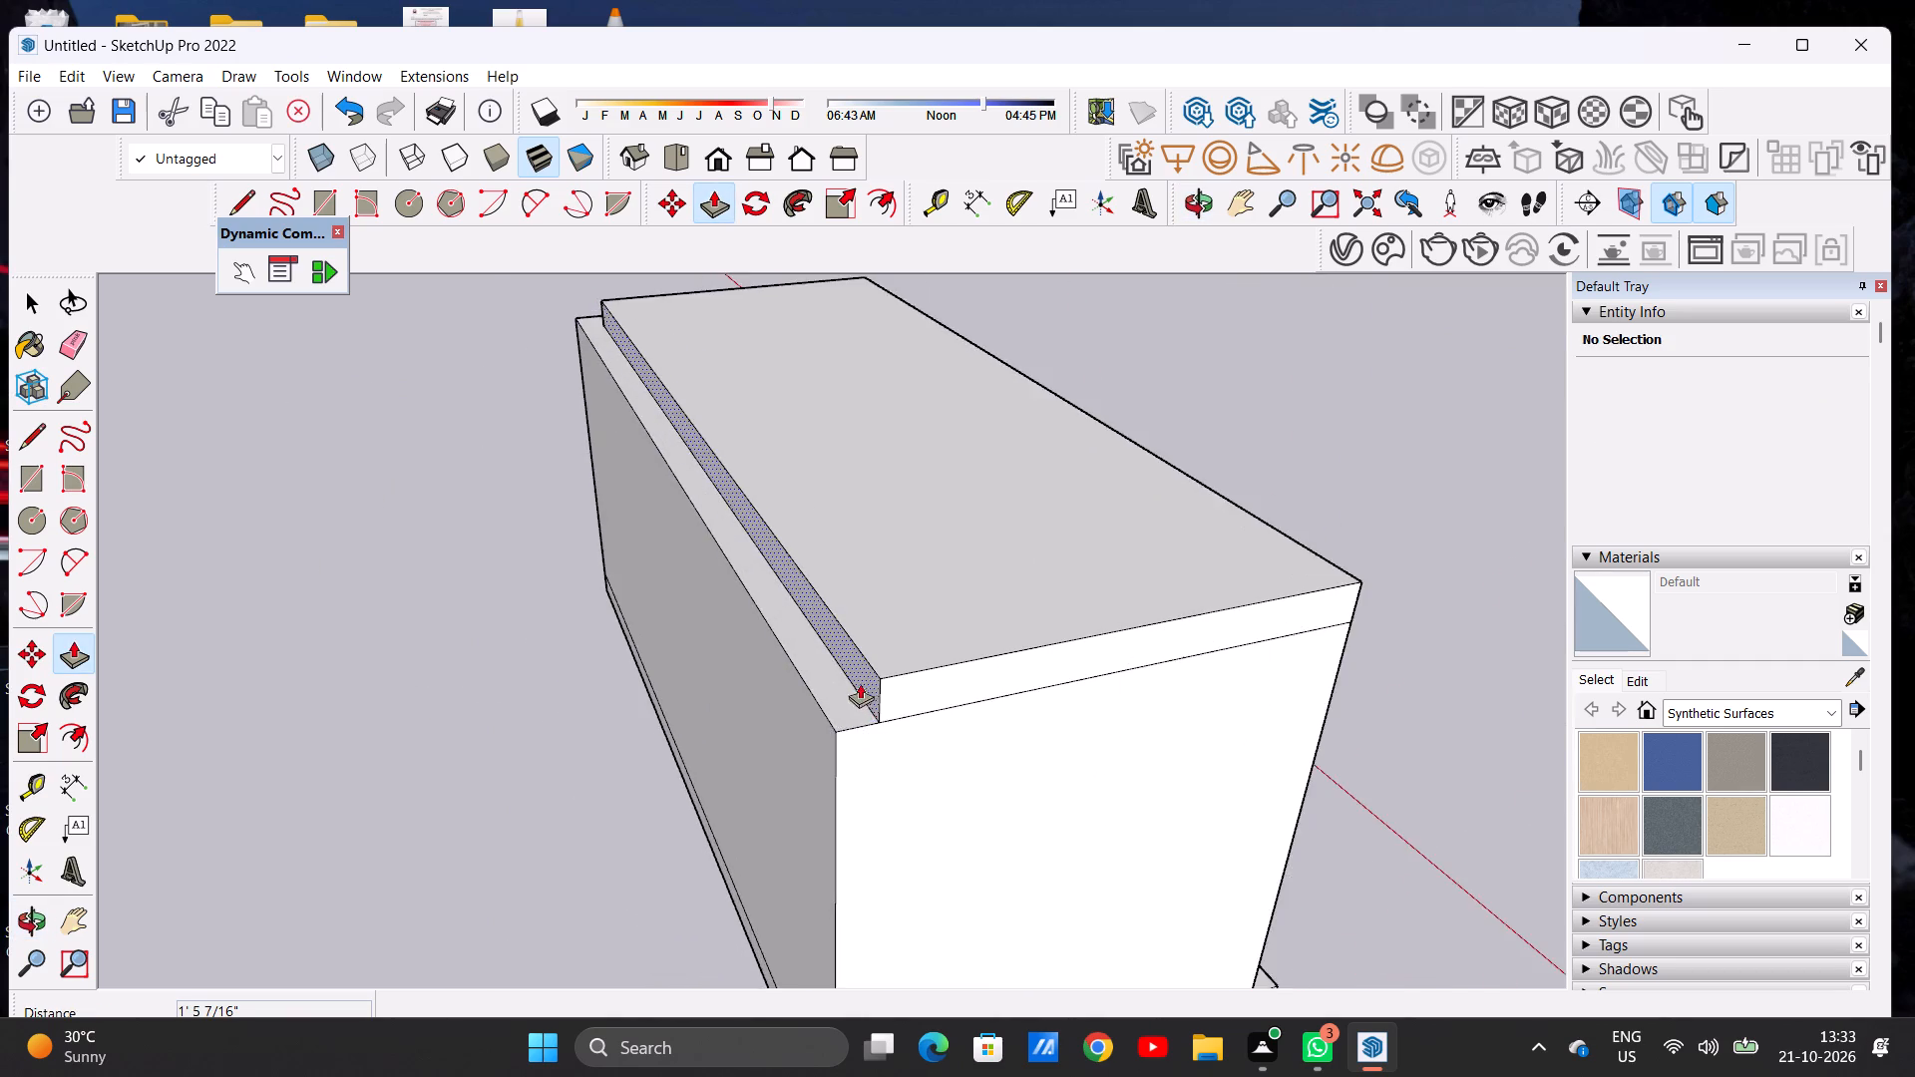
scroll(860, 683, "up", 5)
left_click(885, 693)
left_click(807, 804)
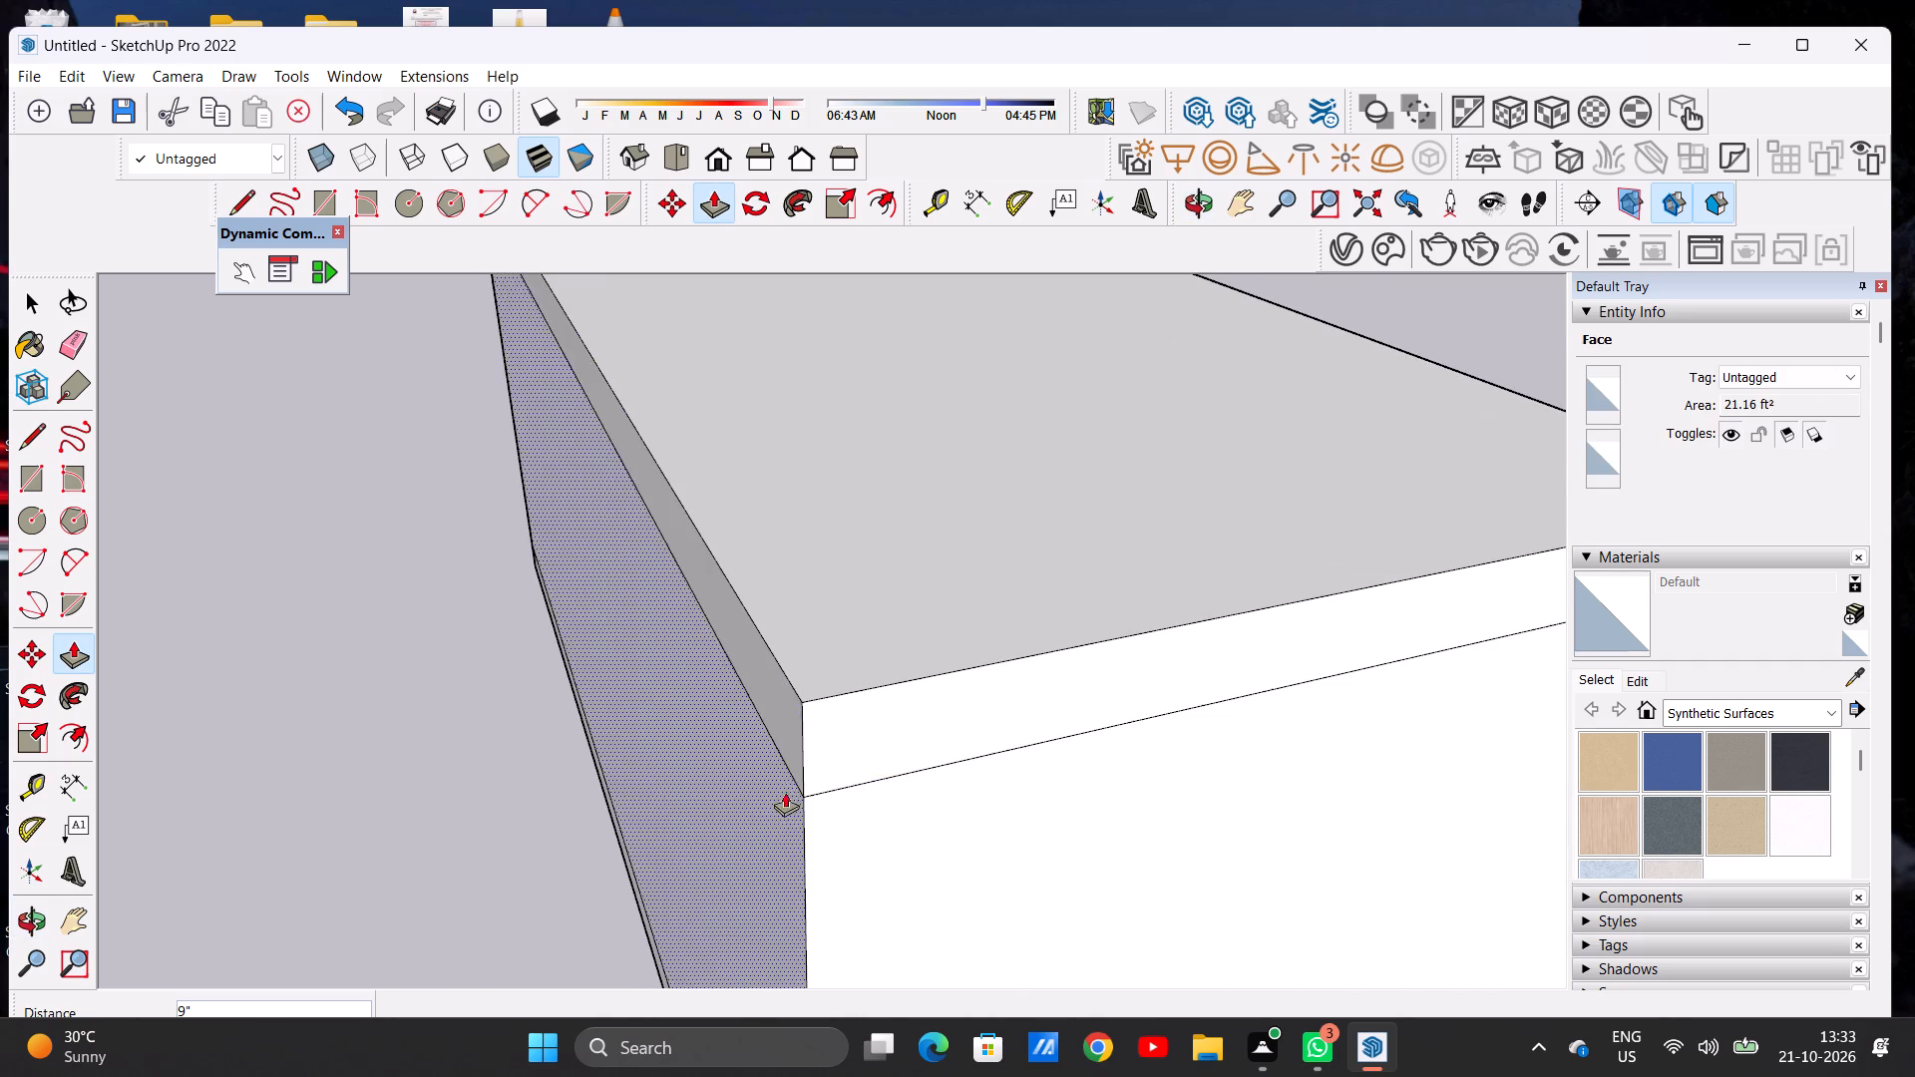
Extend the roof slab's right end face about 1' 3 5/16" to the right side wall's outer front corner.
scroll(782, 810, "down", 9)
scroll(681, 740, "down", 12)
middle_click_drag(1097, 676, 471, 704)
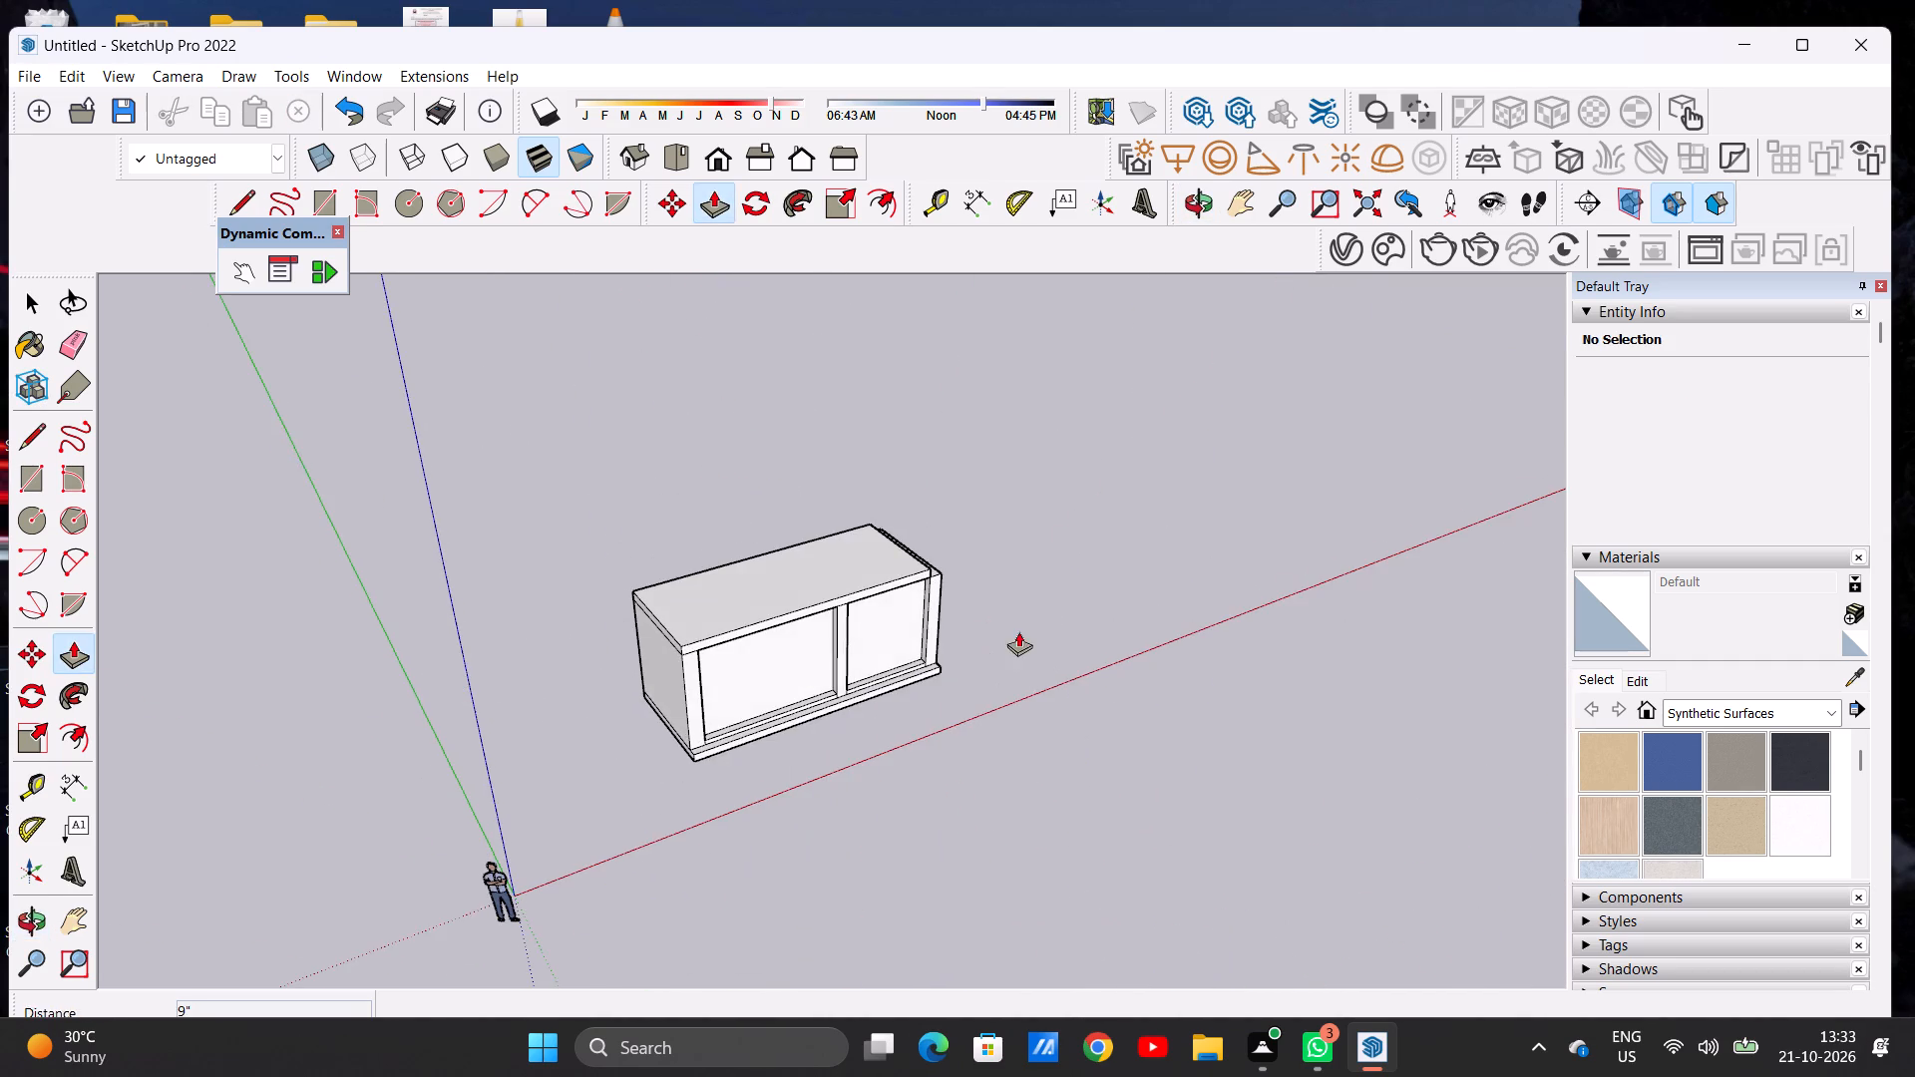
middle_click_drag(1018, 631, 510, 525)
scroll(886, 540, "up", 2)
scroll(894, 575, "down", 1)
scroll(899, 587, "up", 15)
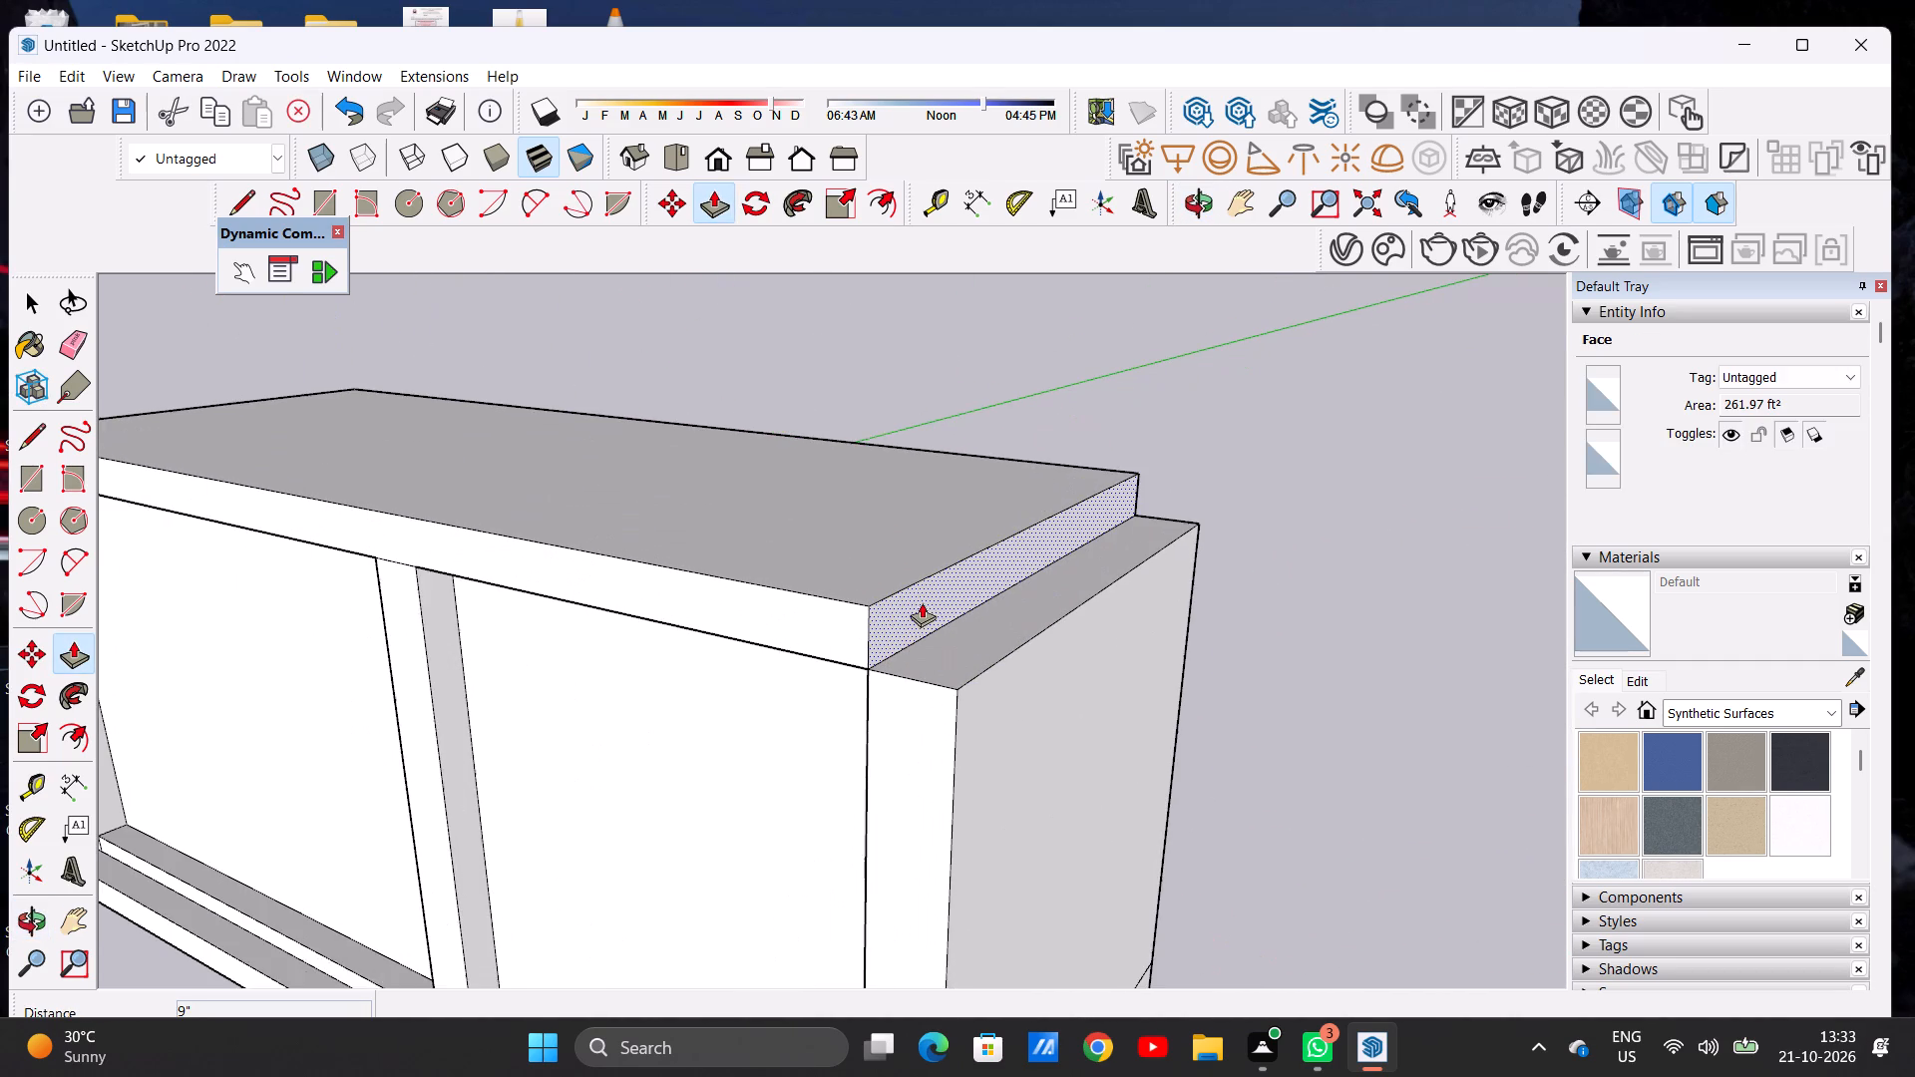
scroll(922, 602, "up", 3)
scroll(912, 602, "down", 1)
scroll(912, 602, "up", 1)
left_click(892, 617)
left_click(963, 704)
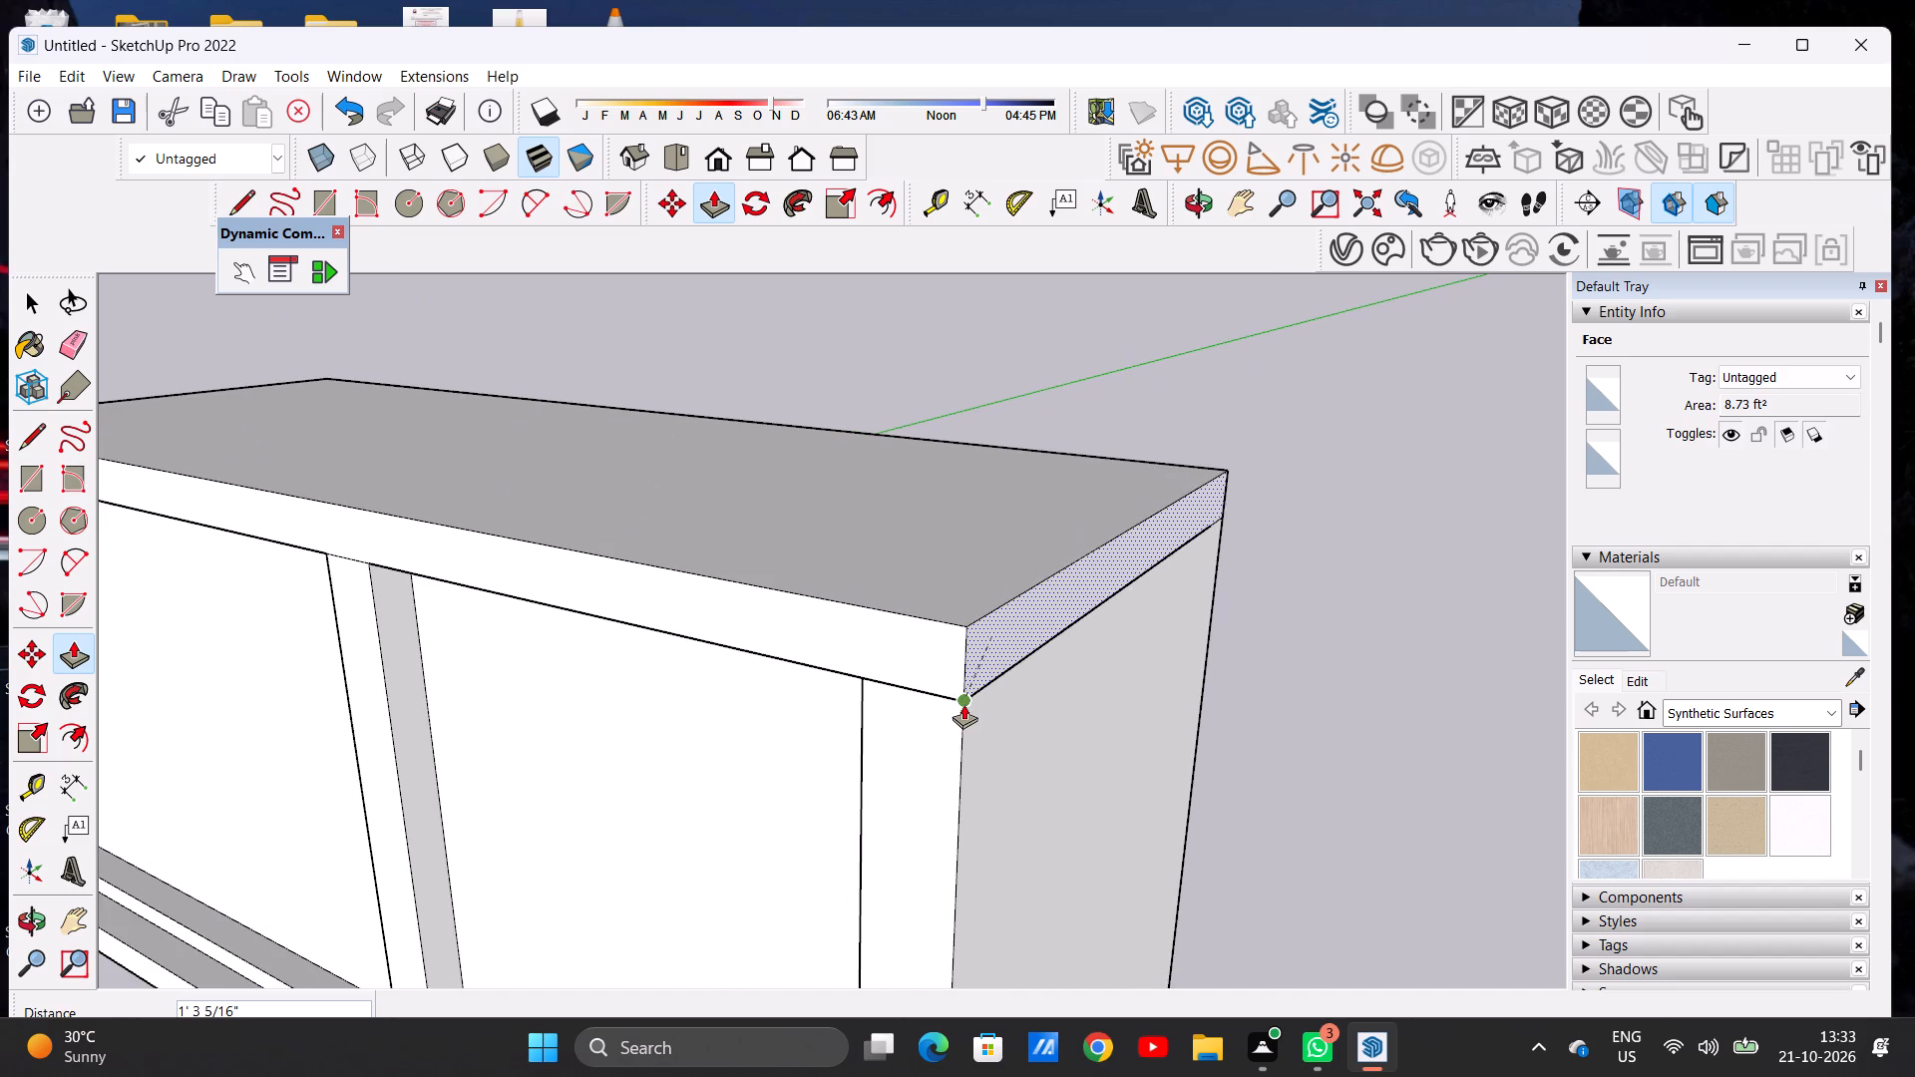
key("space")
Examine the roof slab from low and raised front views, including its joints with the side walls.
scroll(957, 742, "down", 1)
scroll(957, 742, "up", 1)
scroll(957, 742, "down", 20)
scroll(957, 742, "down", 2)
middle_click_drag(817, 720, 1068, 656)
scroll(904, 709, "up", 5)
middle_click_drag(854, 723, 845, 653)
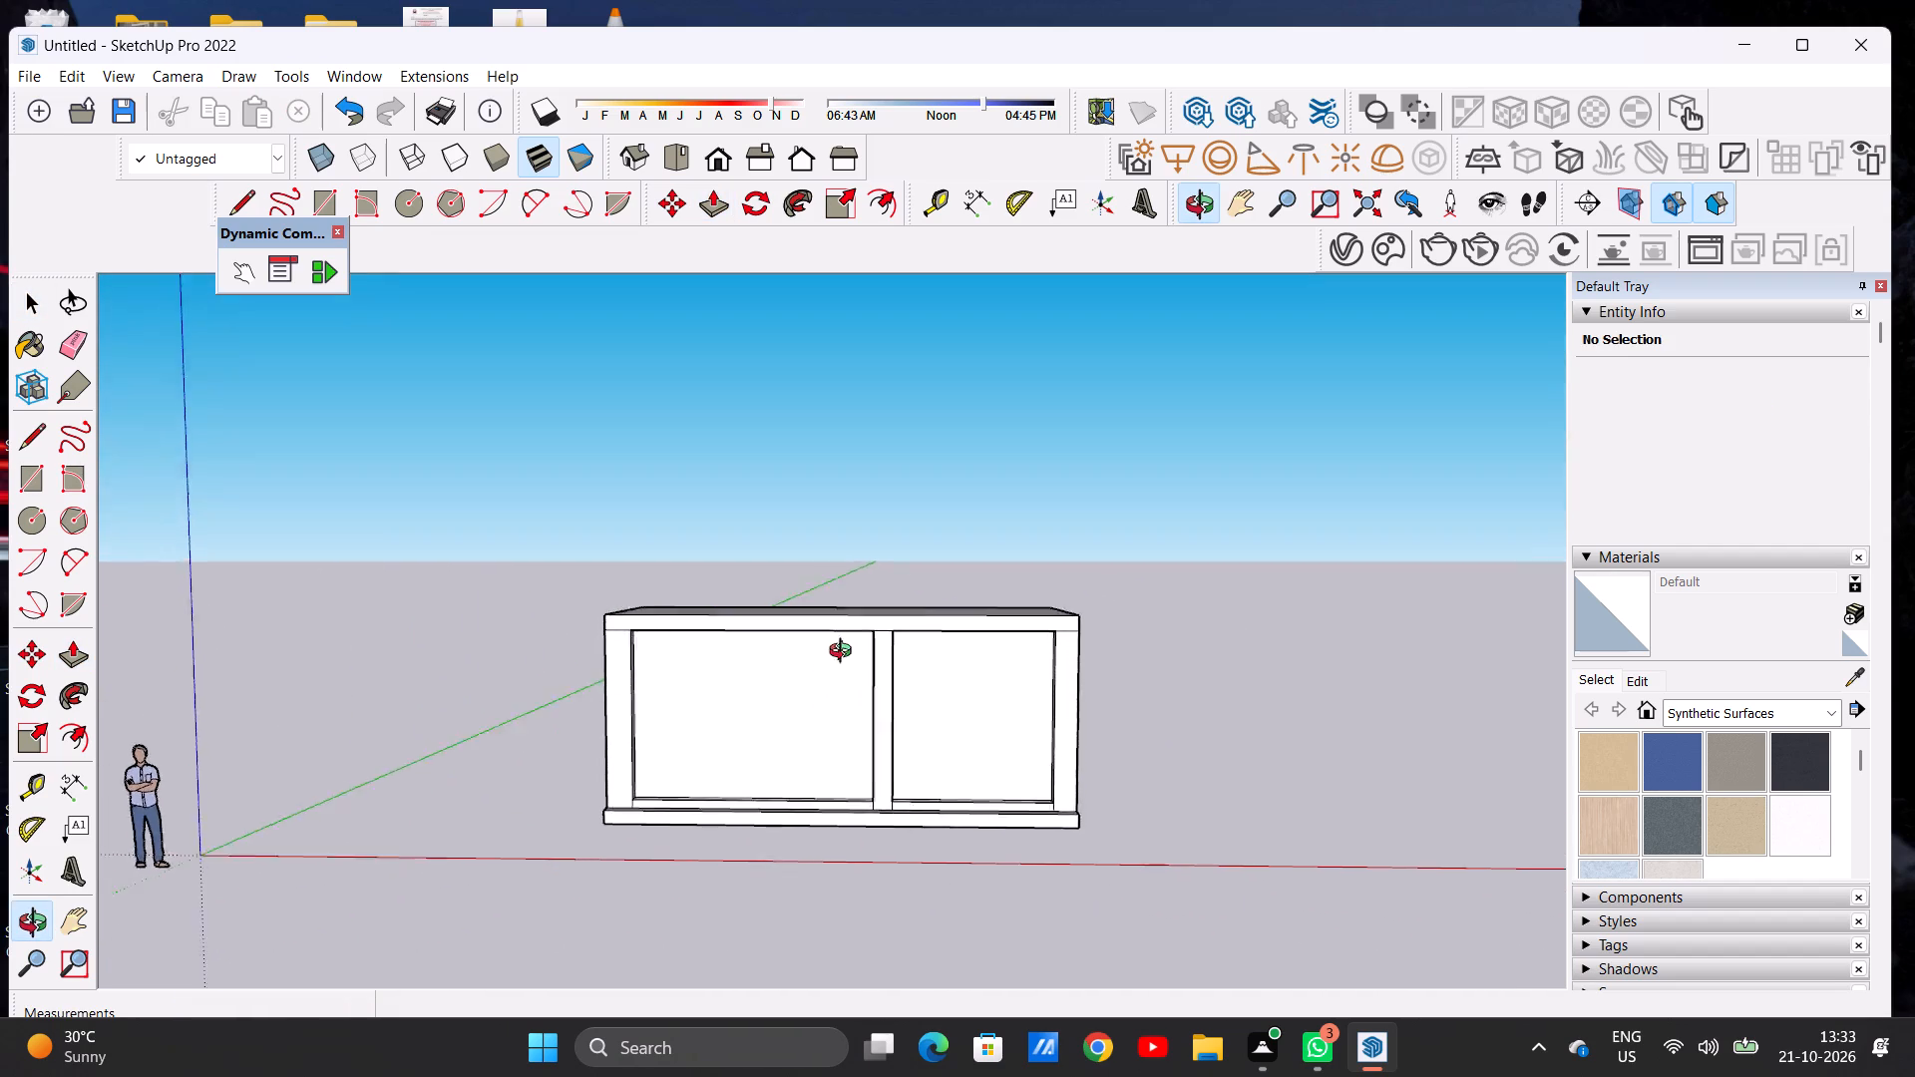
middle_click_drag(845, 653, 841, 562)
middle_click_drag(827, 667, 804, 817)
Erase the short seam edges on the front where the roof slab meets the left and right side walls.
scroll(614, 610, "up", 6)
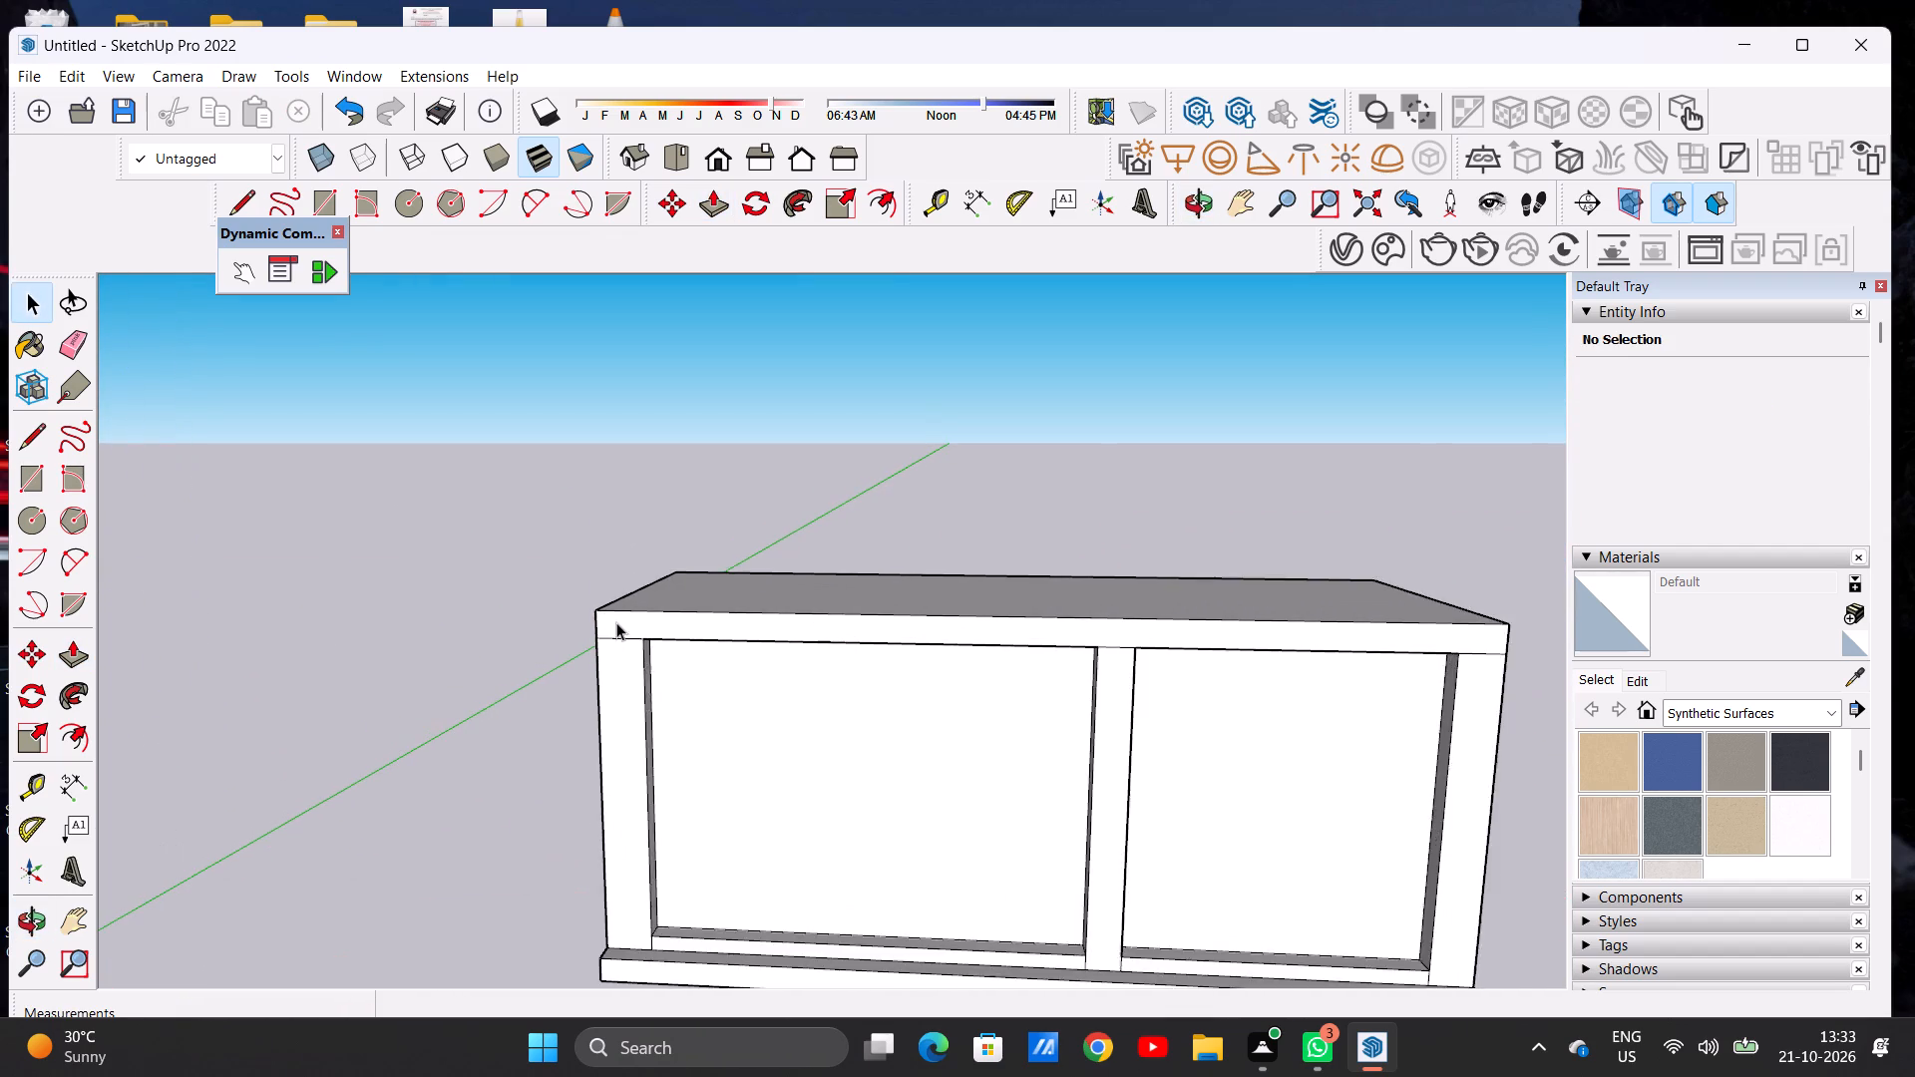
scroll(616, 627, "up", 4)
key("e")
left_click_drag(625, 630, 632, 662)
scroll(633, 670, "down", 12)
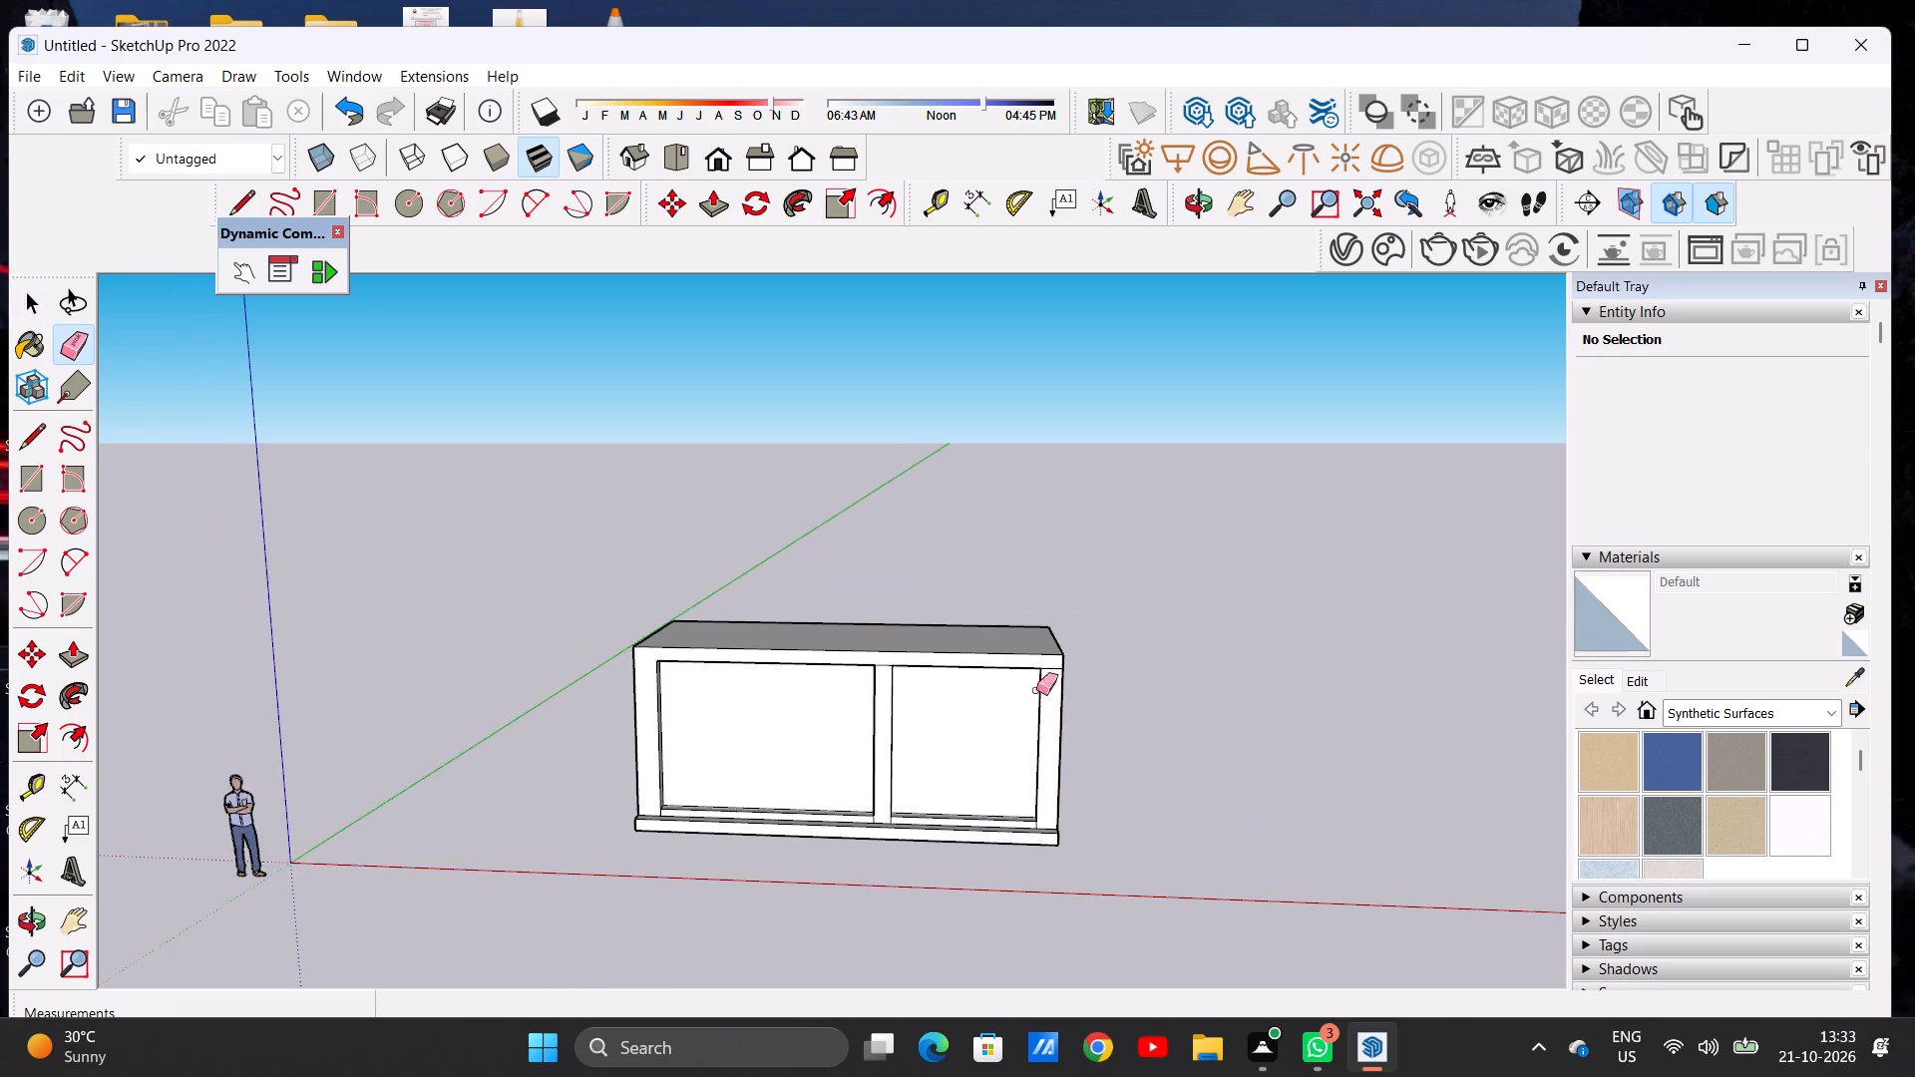
scroll(1096, 696, "up", 15)
left_click_drag(998, 614, 994, 634)
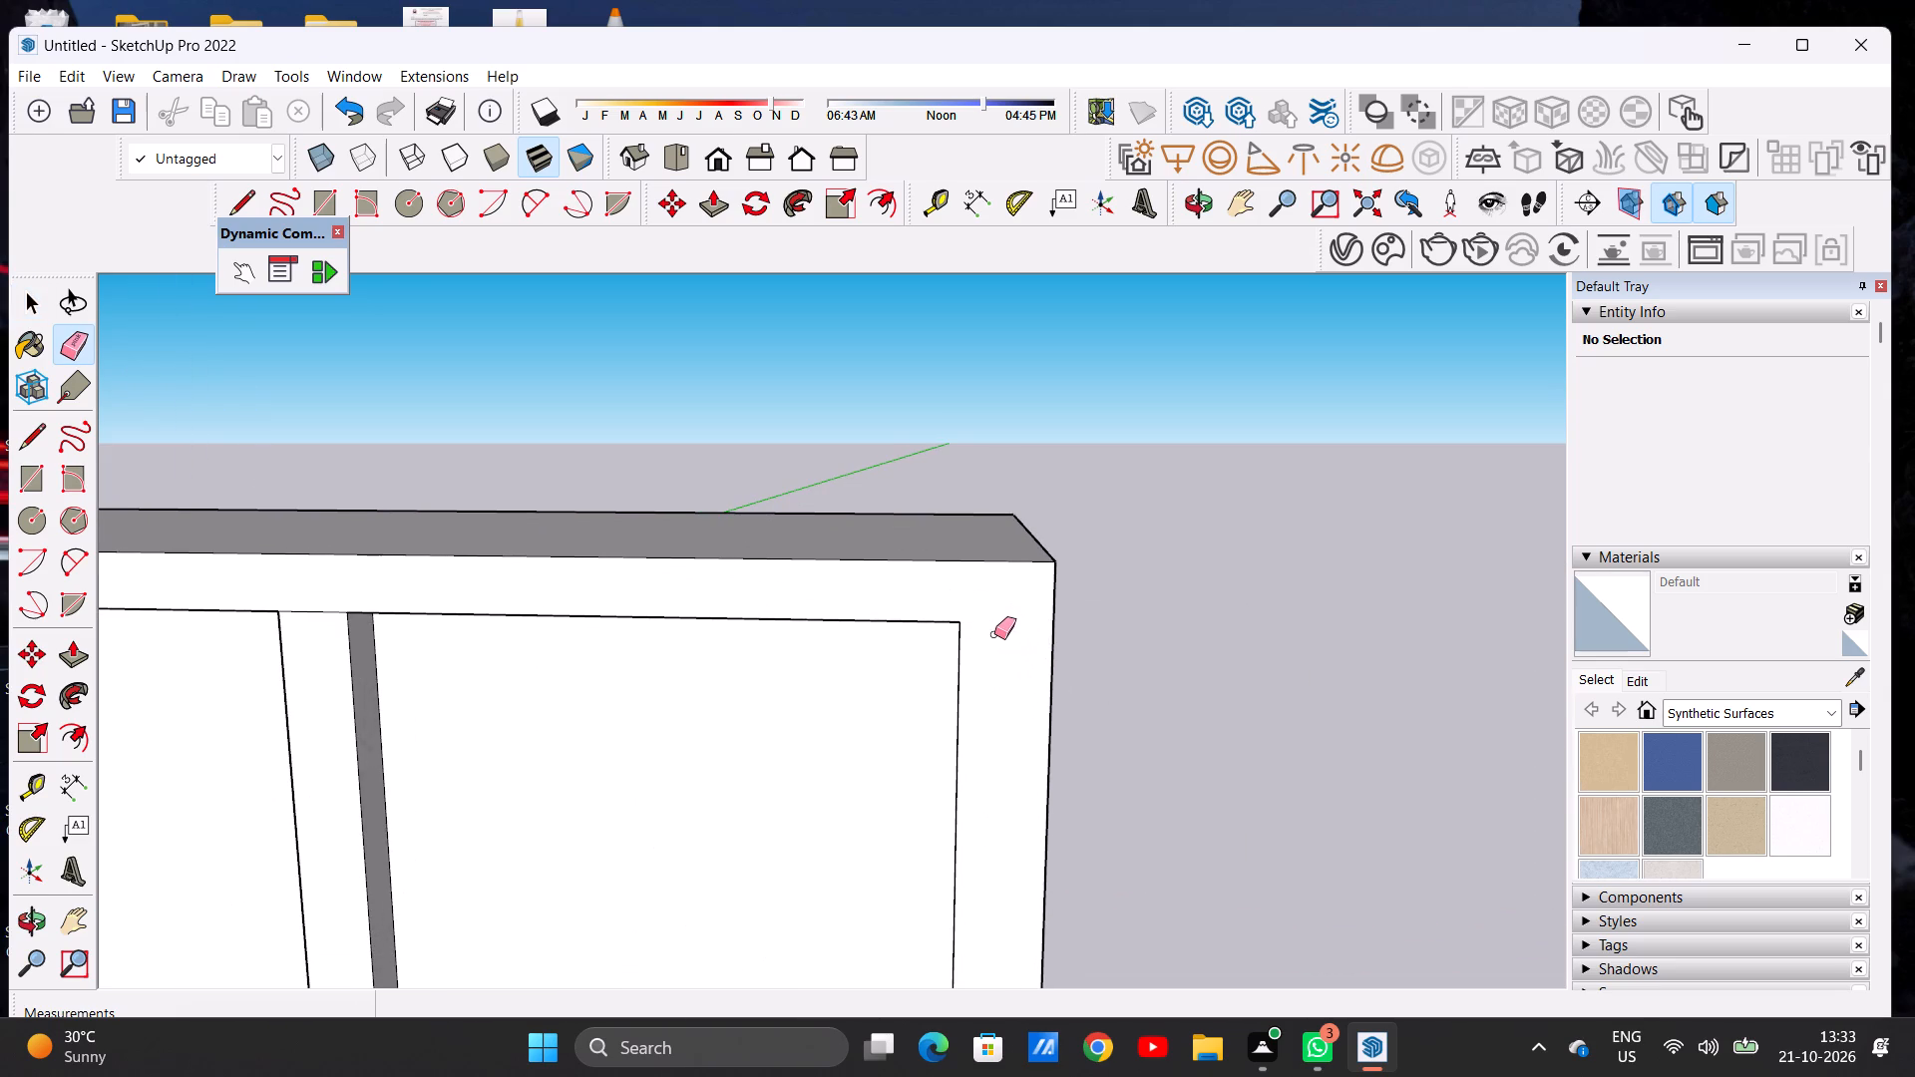
key("space")
scroll(1098, 713, "down", 8)
scroll(1053, 727, "up", 1)
scroll(1015, 708, "down", 9)
scroll(911, 781, "up", 6)
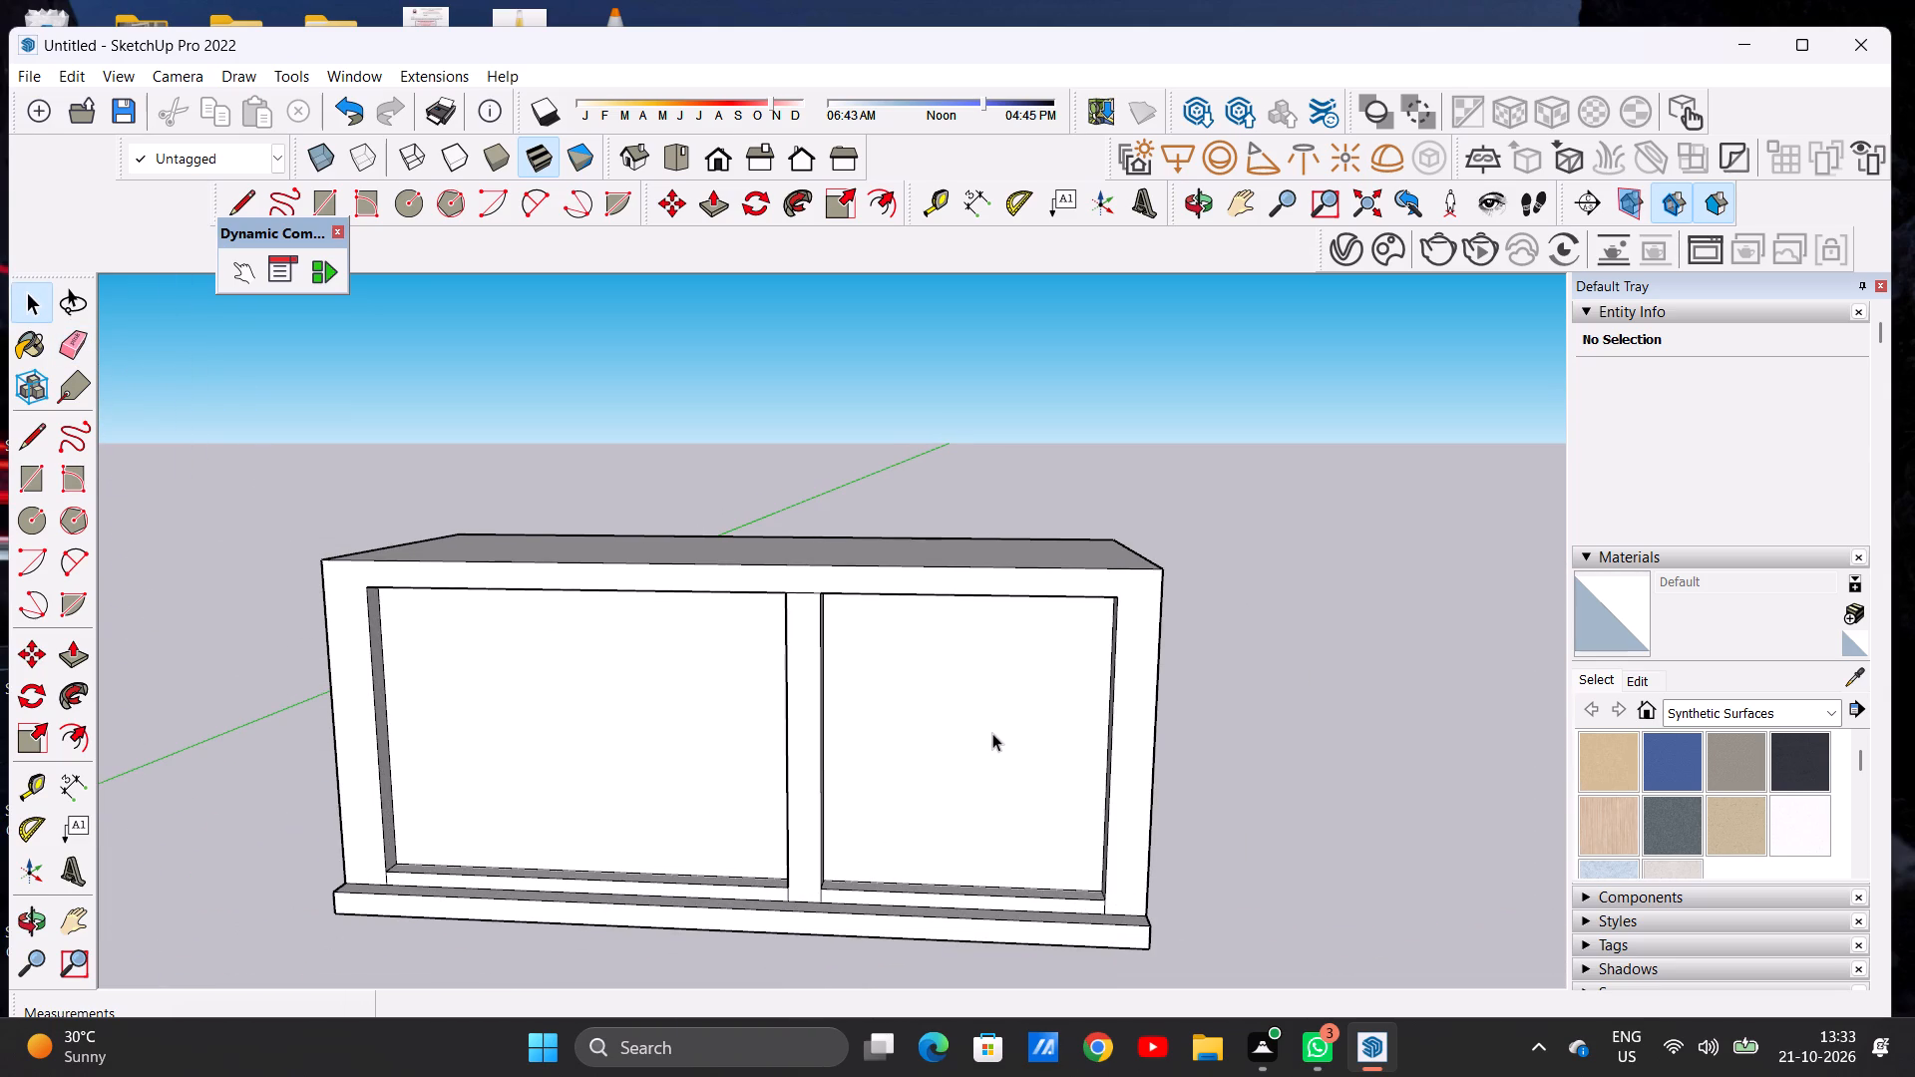
Move the YouTube shortcut to the end of the Windows taskbar.
left_click_drag(1177, 1076, 1545, 1076)
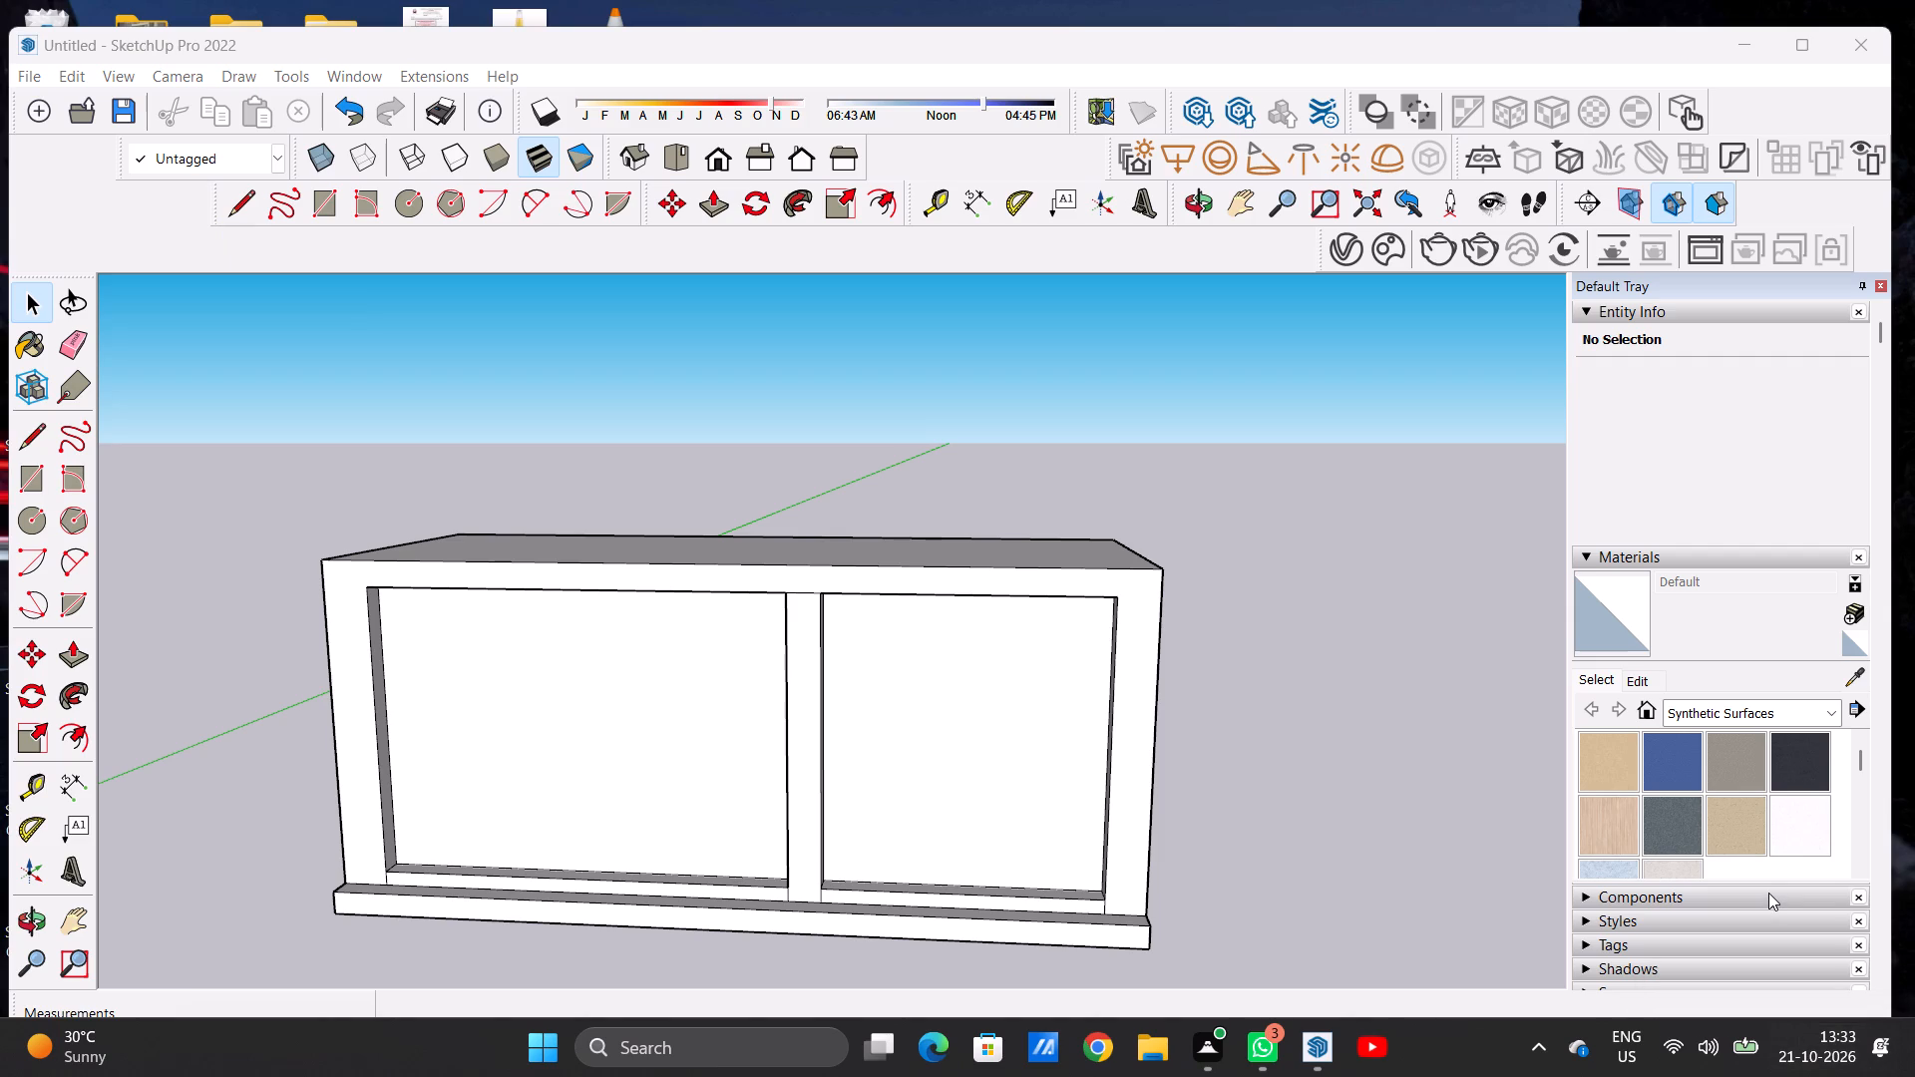
Expand the Components section of the Default Tray.
left_click(1768, 893)
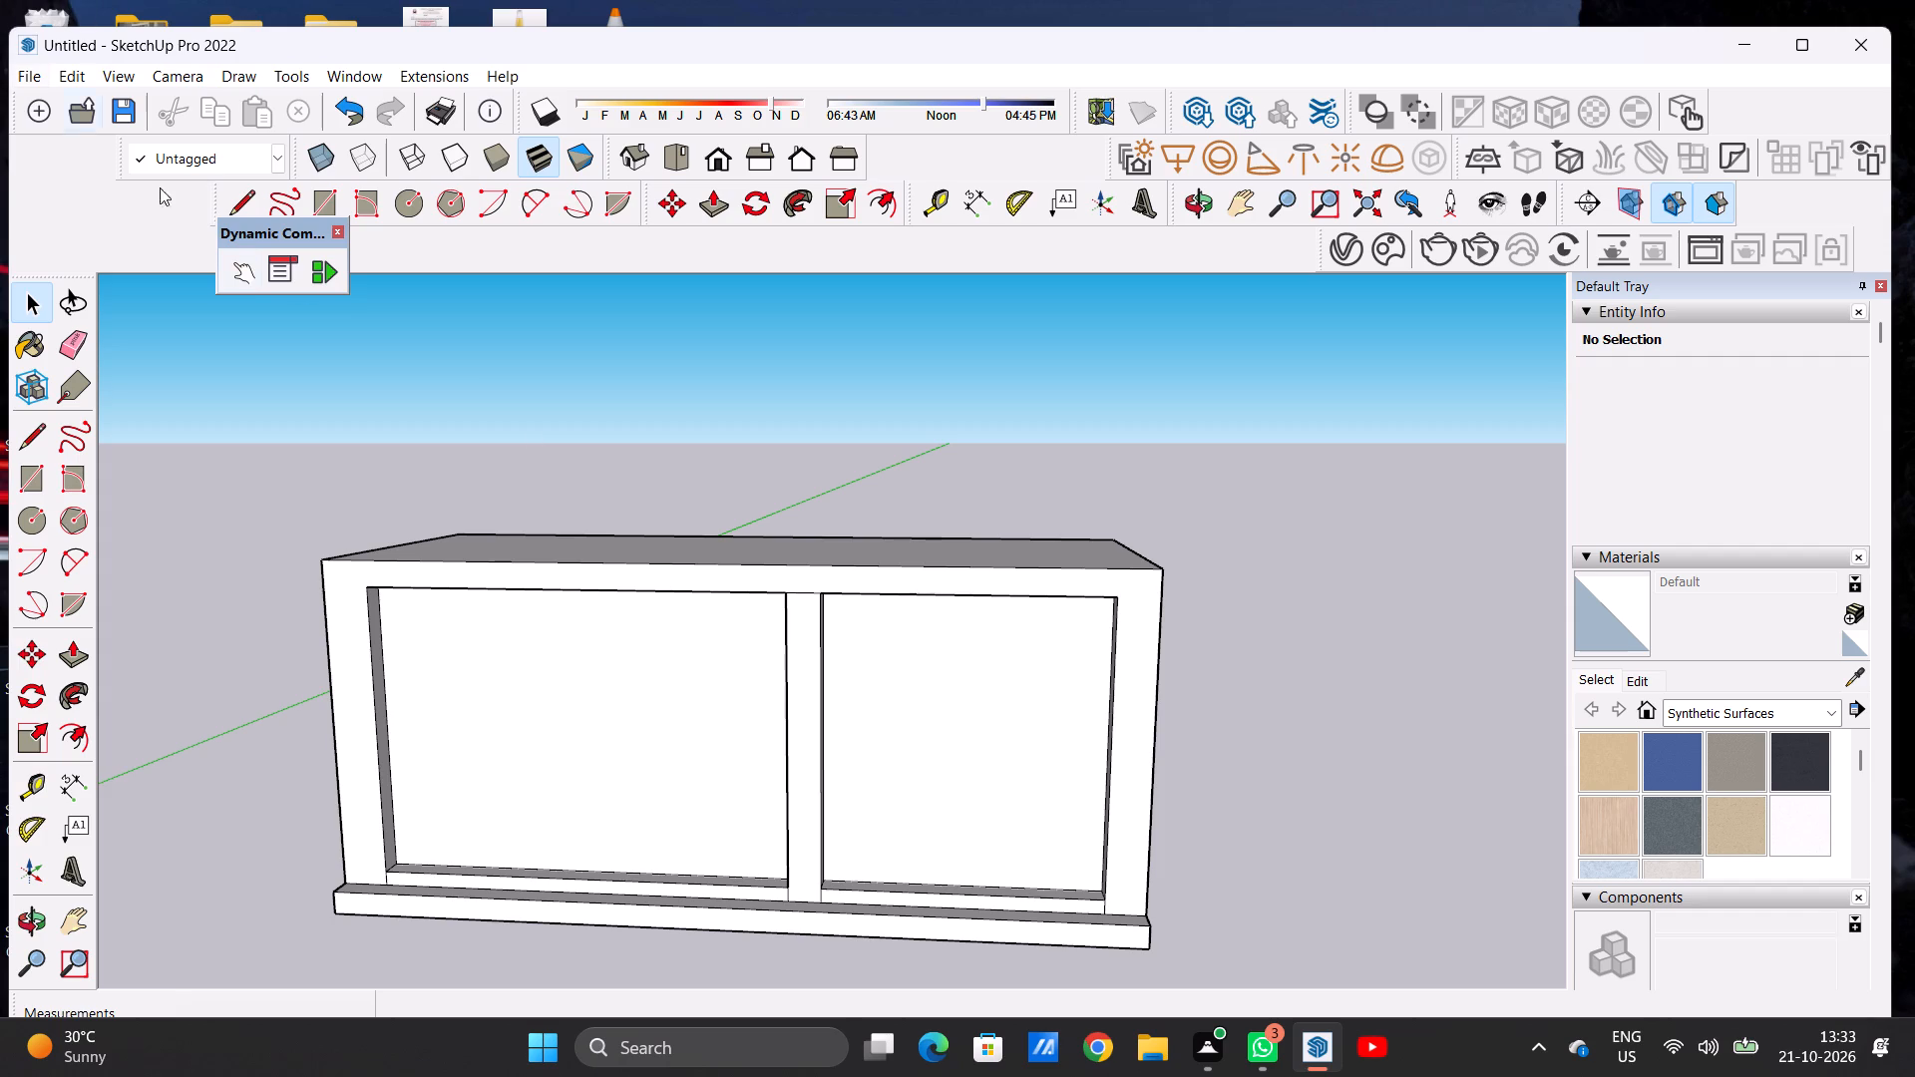
Examine the building's front and roof from raised and near eye-level views.
scroll(669, 626, "down", 16)
scroll(852, 614, "up", 6)
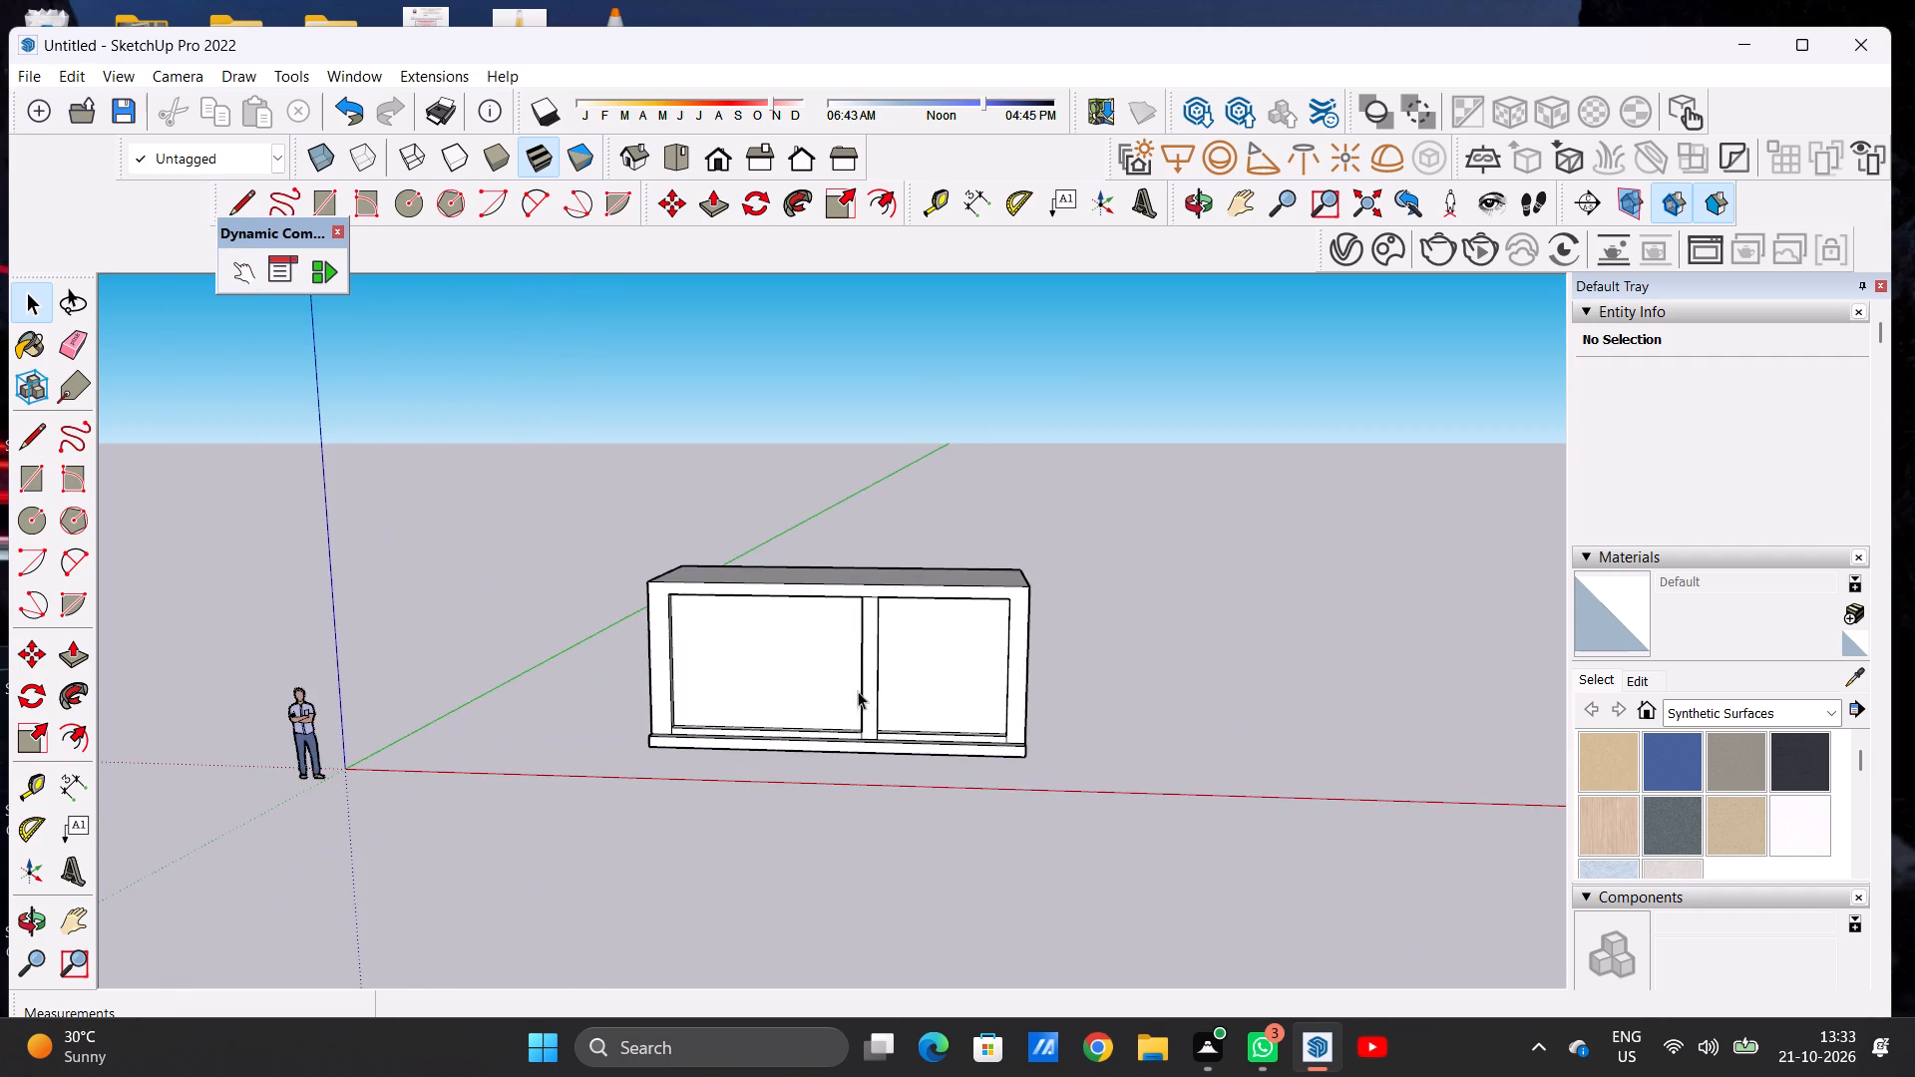
scroll(858, 691, "up", 2)
middle_click_drag(1002, 650, 959, 738)
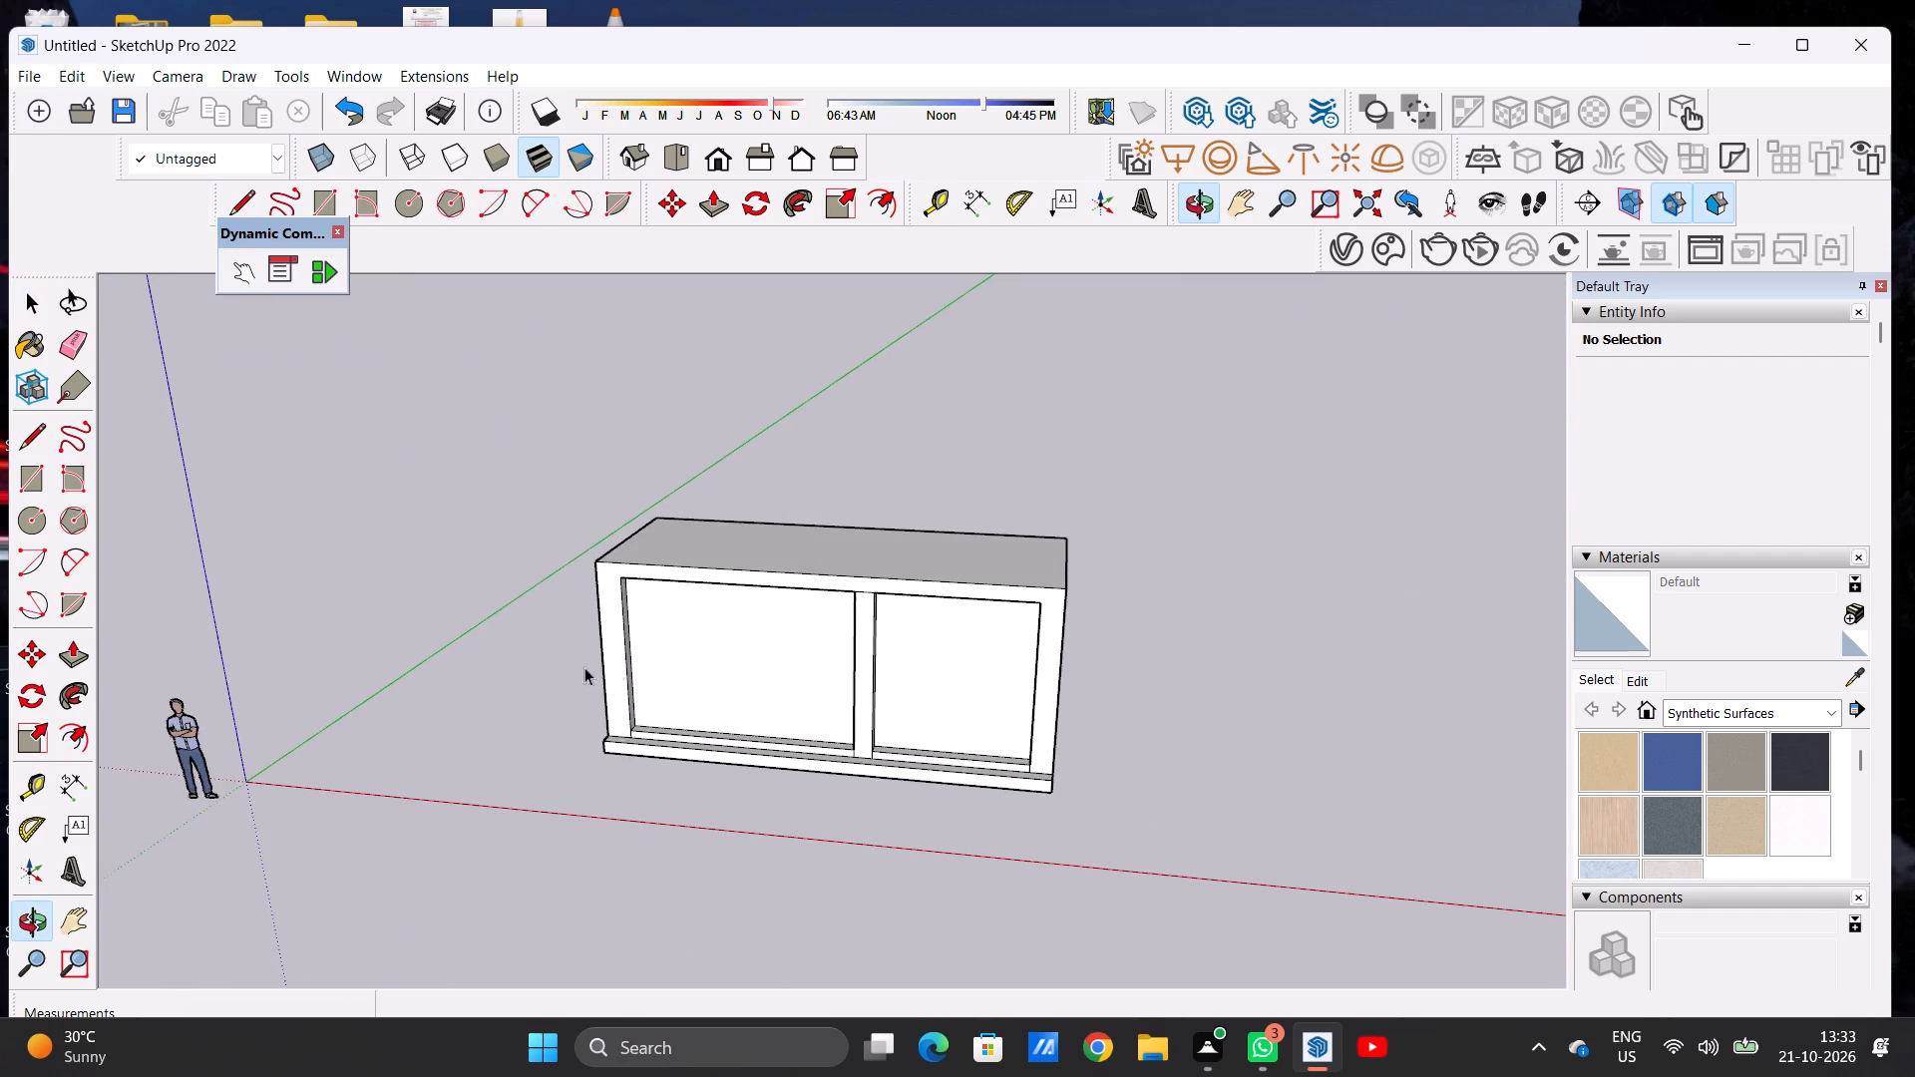
middle_click_drag(582, 667, 625, 577)
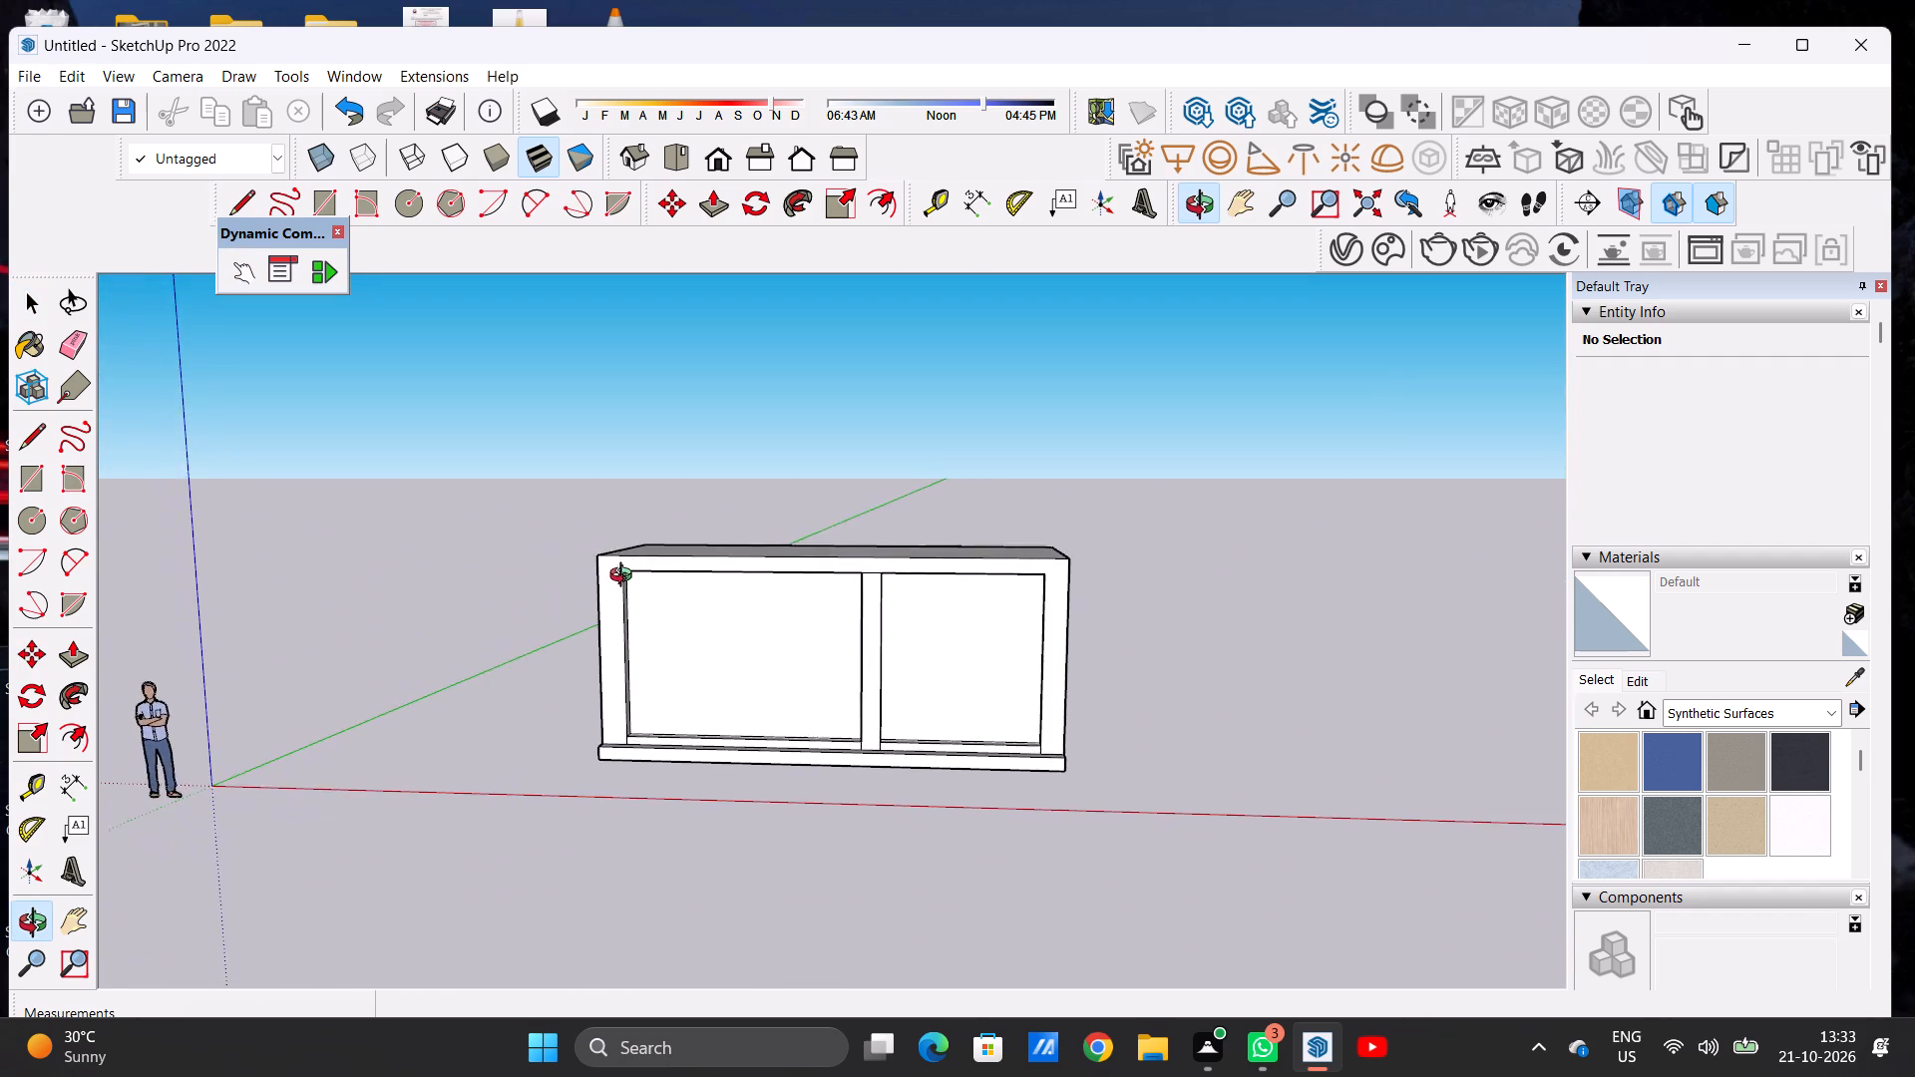
middle_click_drag(625, 577, 624, 567)
scroll(709, 739, "down", 7)
scroll(835, 660, "up", 2)
scroll(835, 660, "down", 1)
scroll(835, 660, "up", 3)
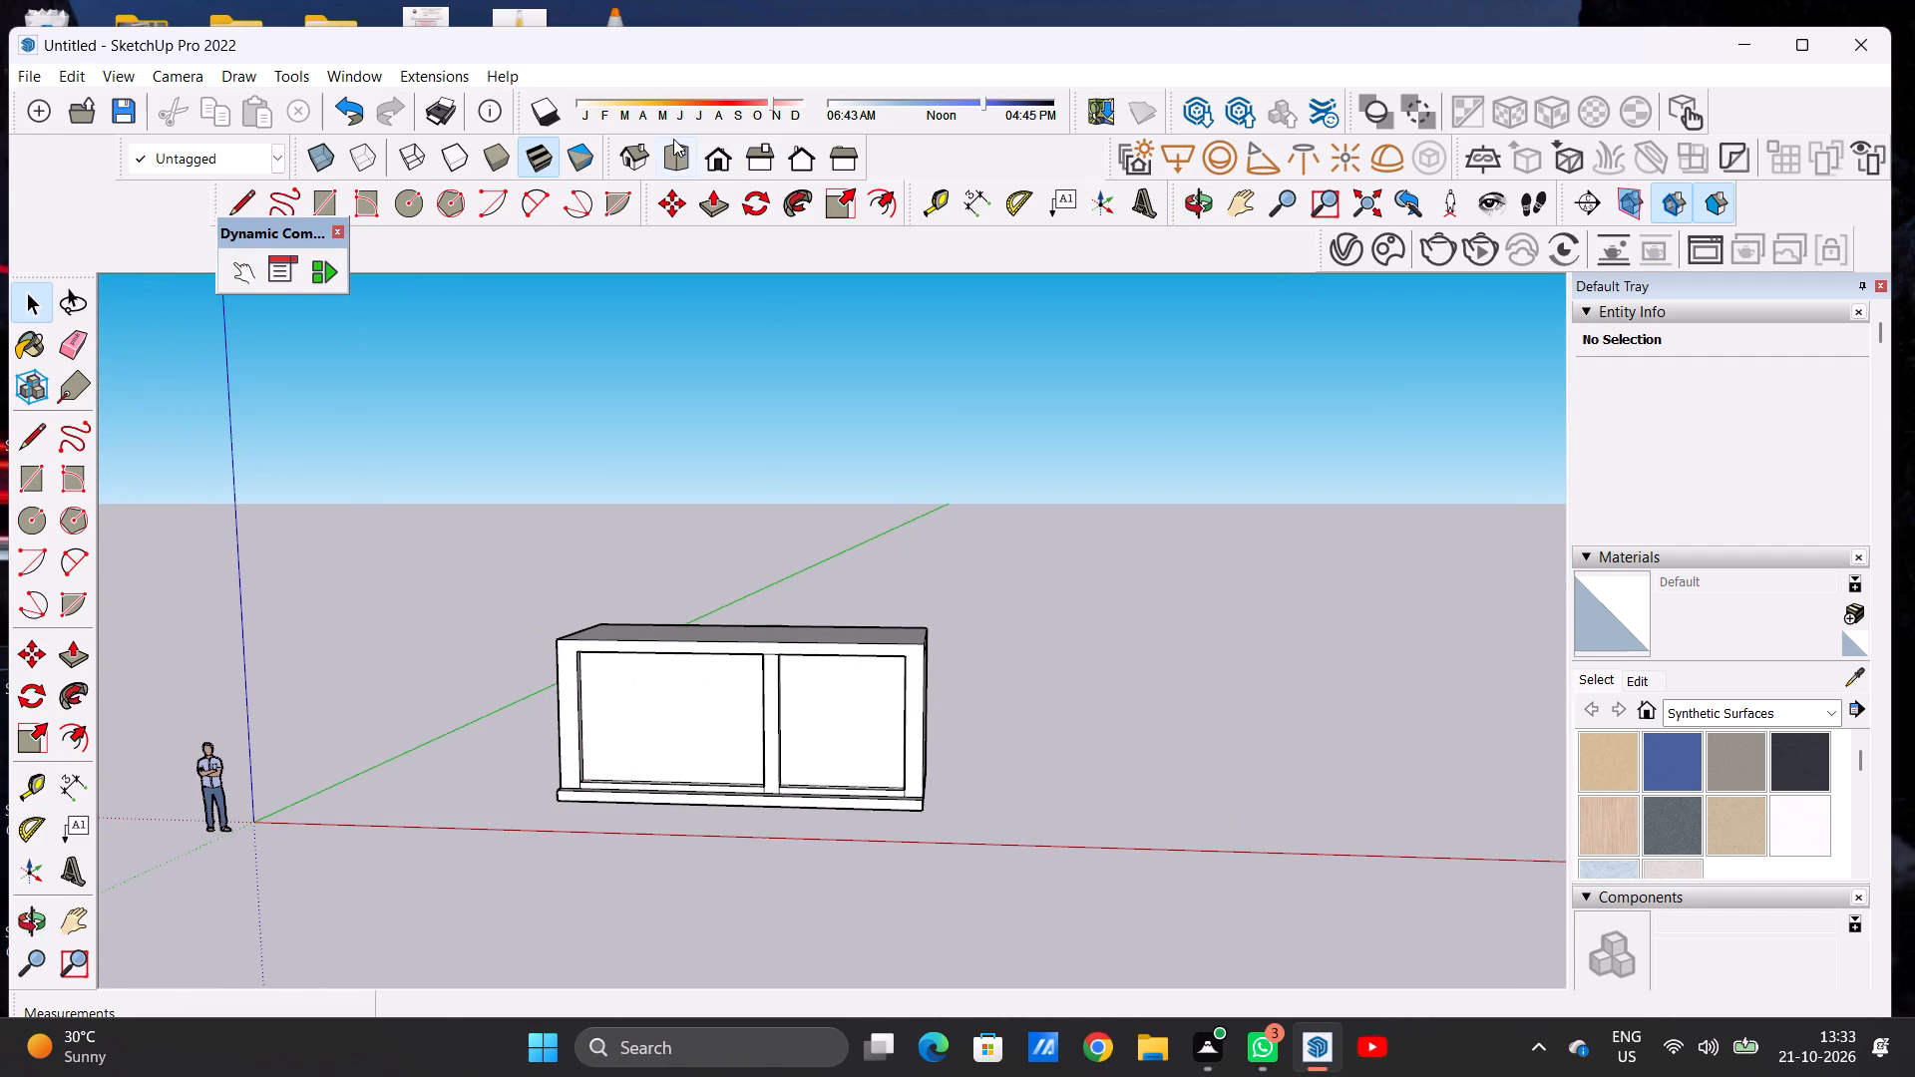
Examine the building in the standard top and front views, and inspect its roof and right end in perspective.
left_click(666, 145)
left_click(719, 159)
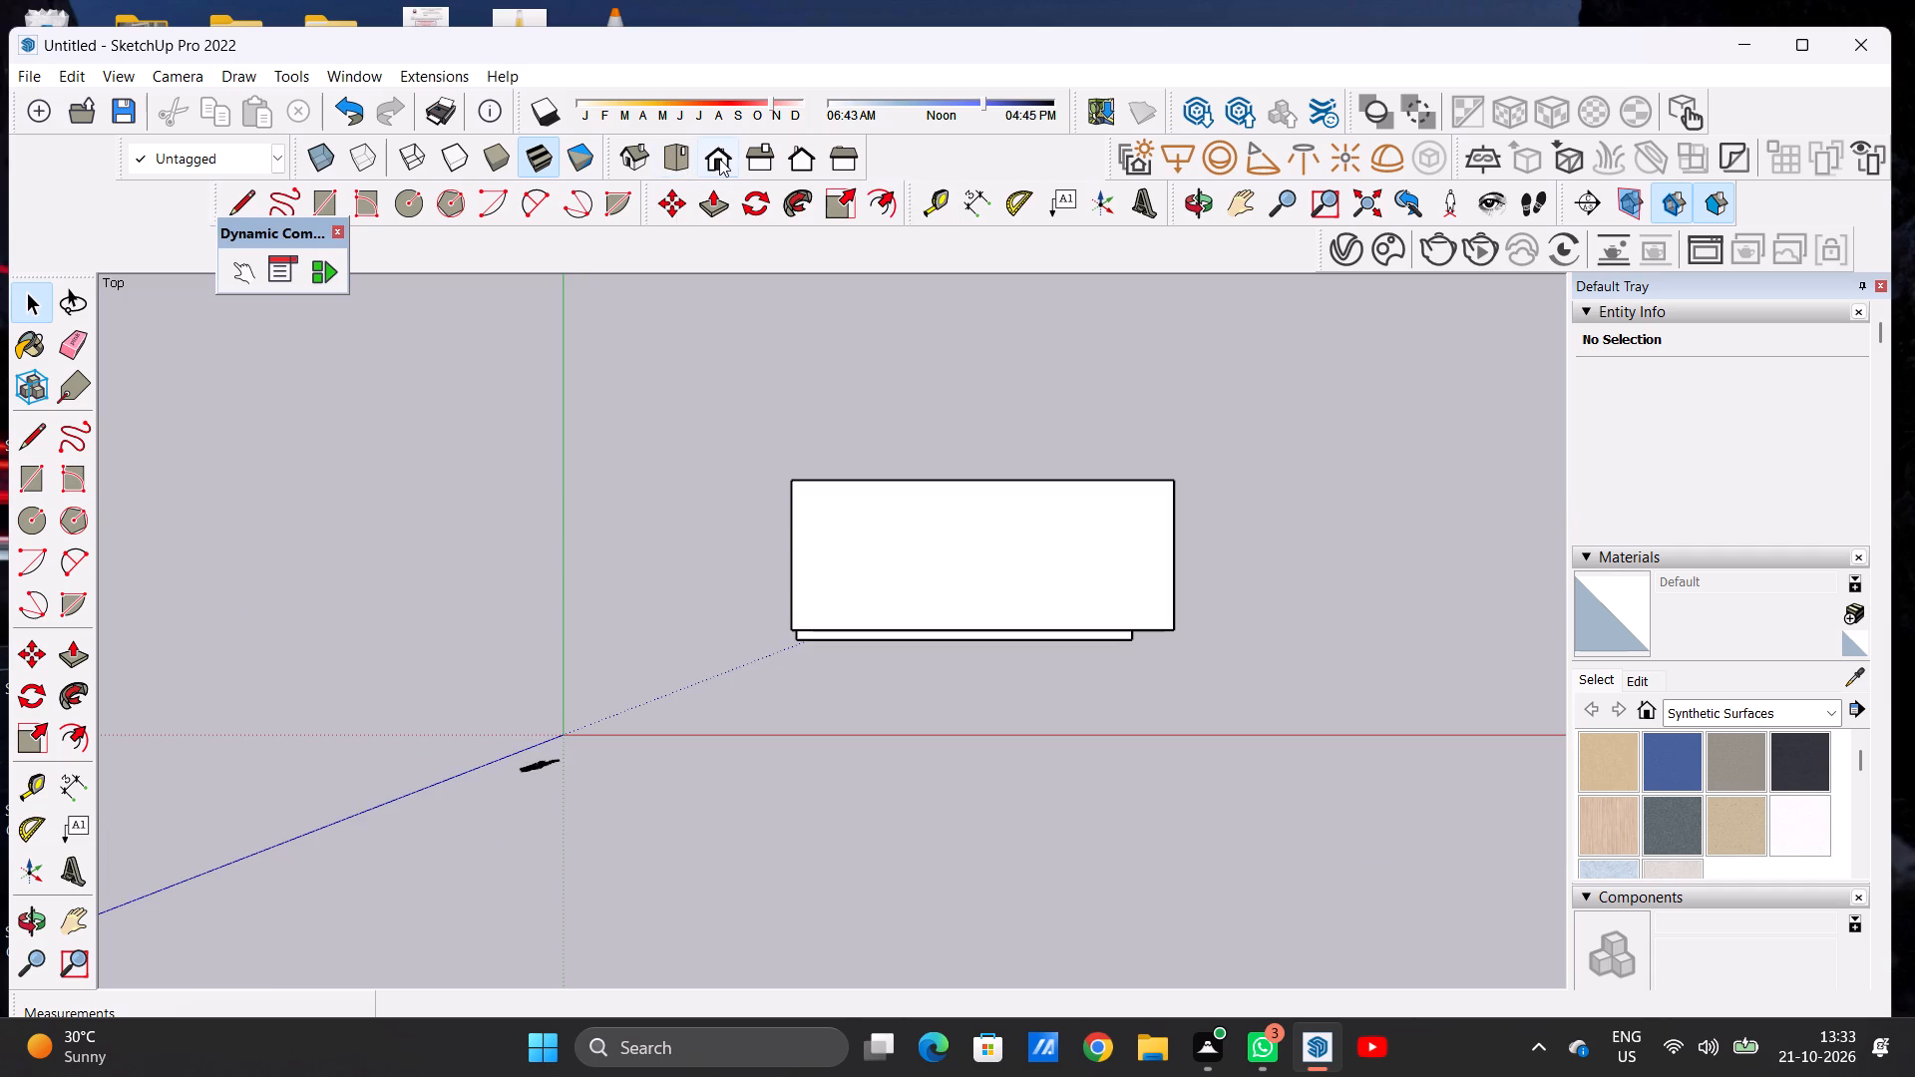
scroll(1243, 669, "up", 4)
middle_click_drag(850, 598, 850, 697)
scroll(908, 507, "up", 4)
middle_click_drag(834, 525, 812, 736)
middle_click(812, 744)
scroll(1027, 550, "down", 6)
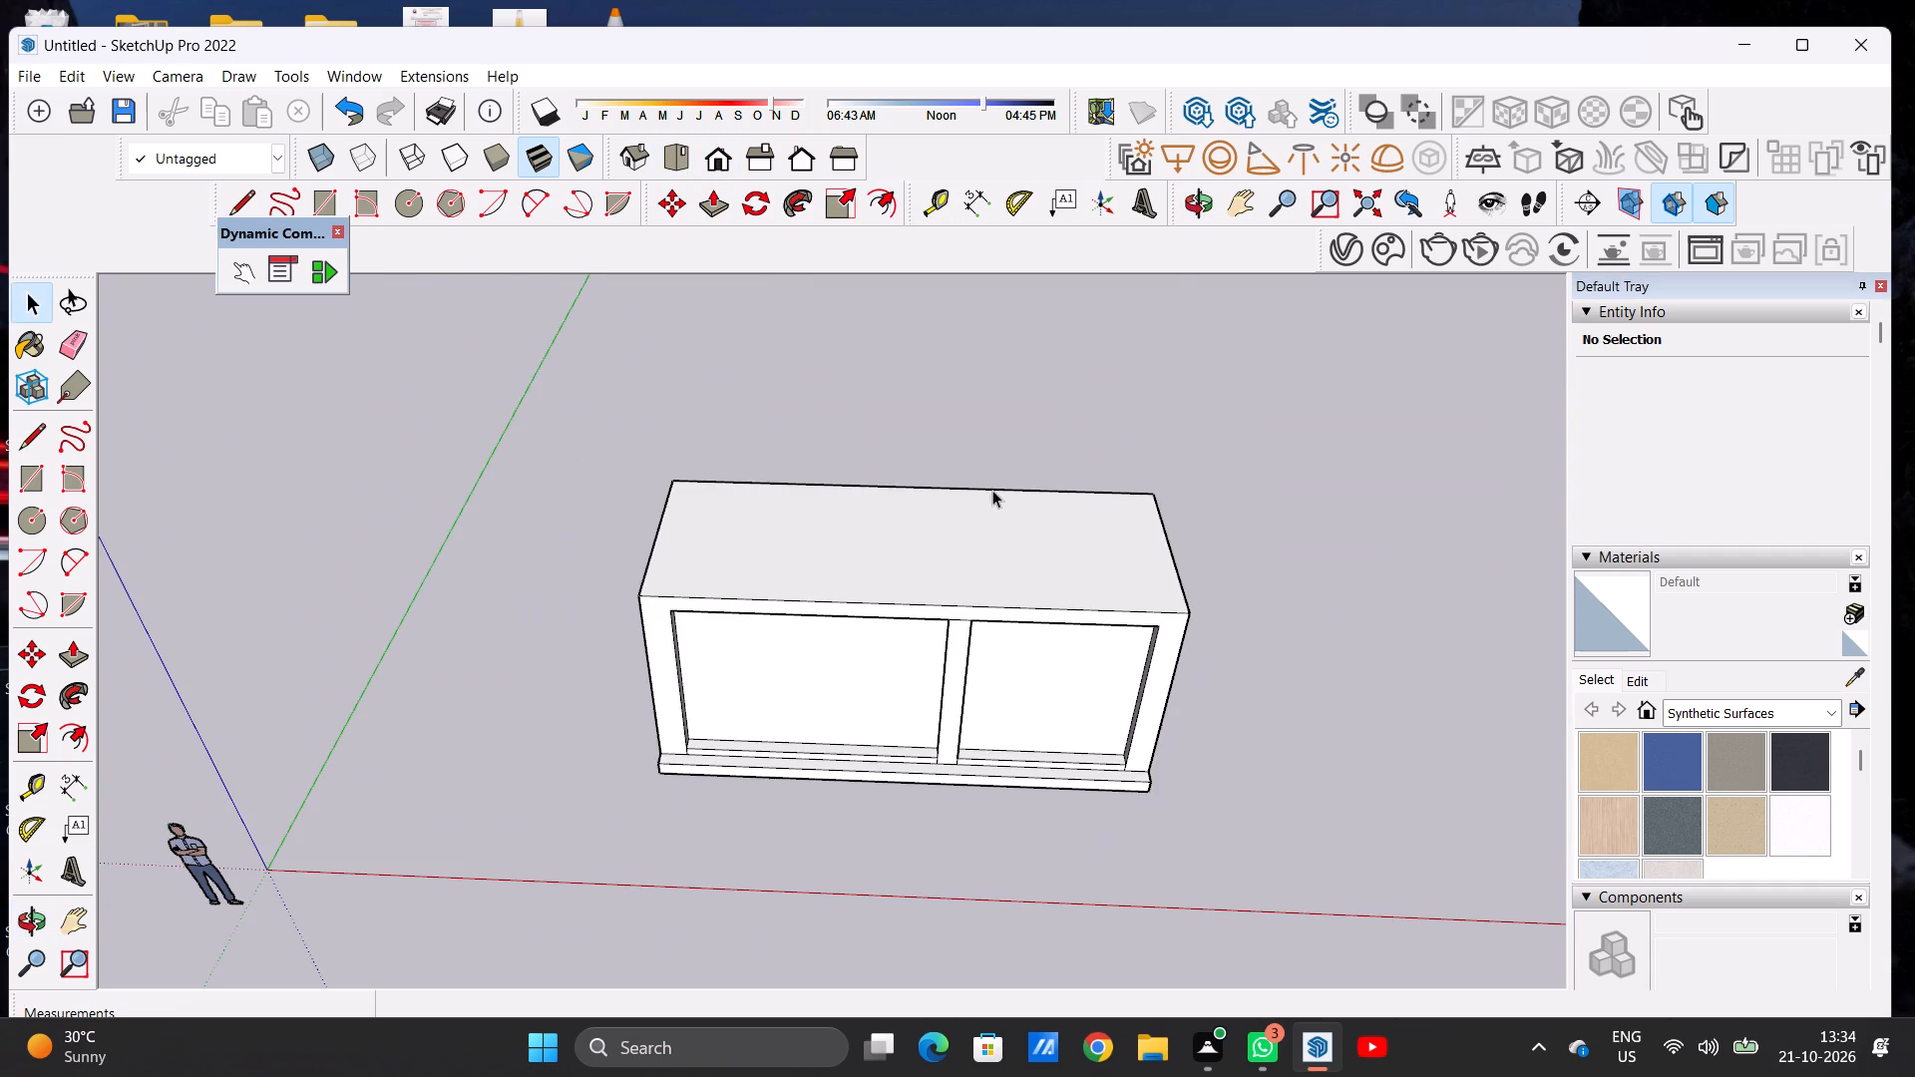
middle_click_drag(915, 540, 977, 593)
scroll(1029, 544, "up", 5)
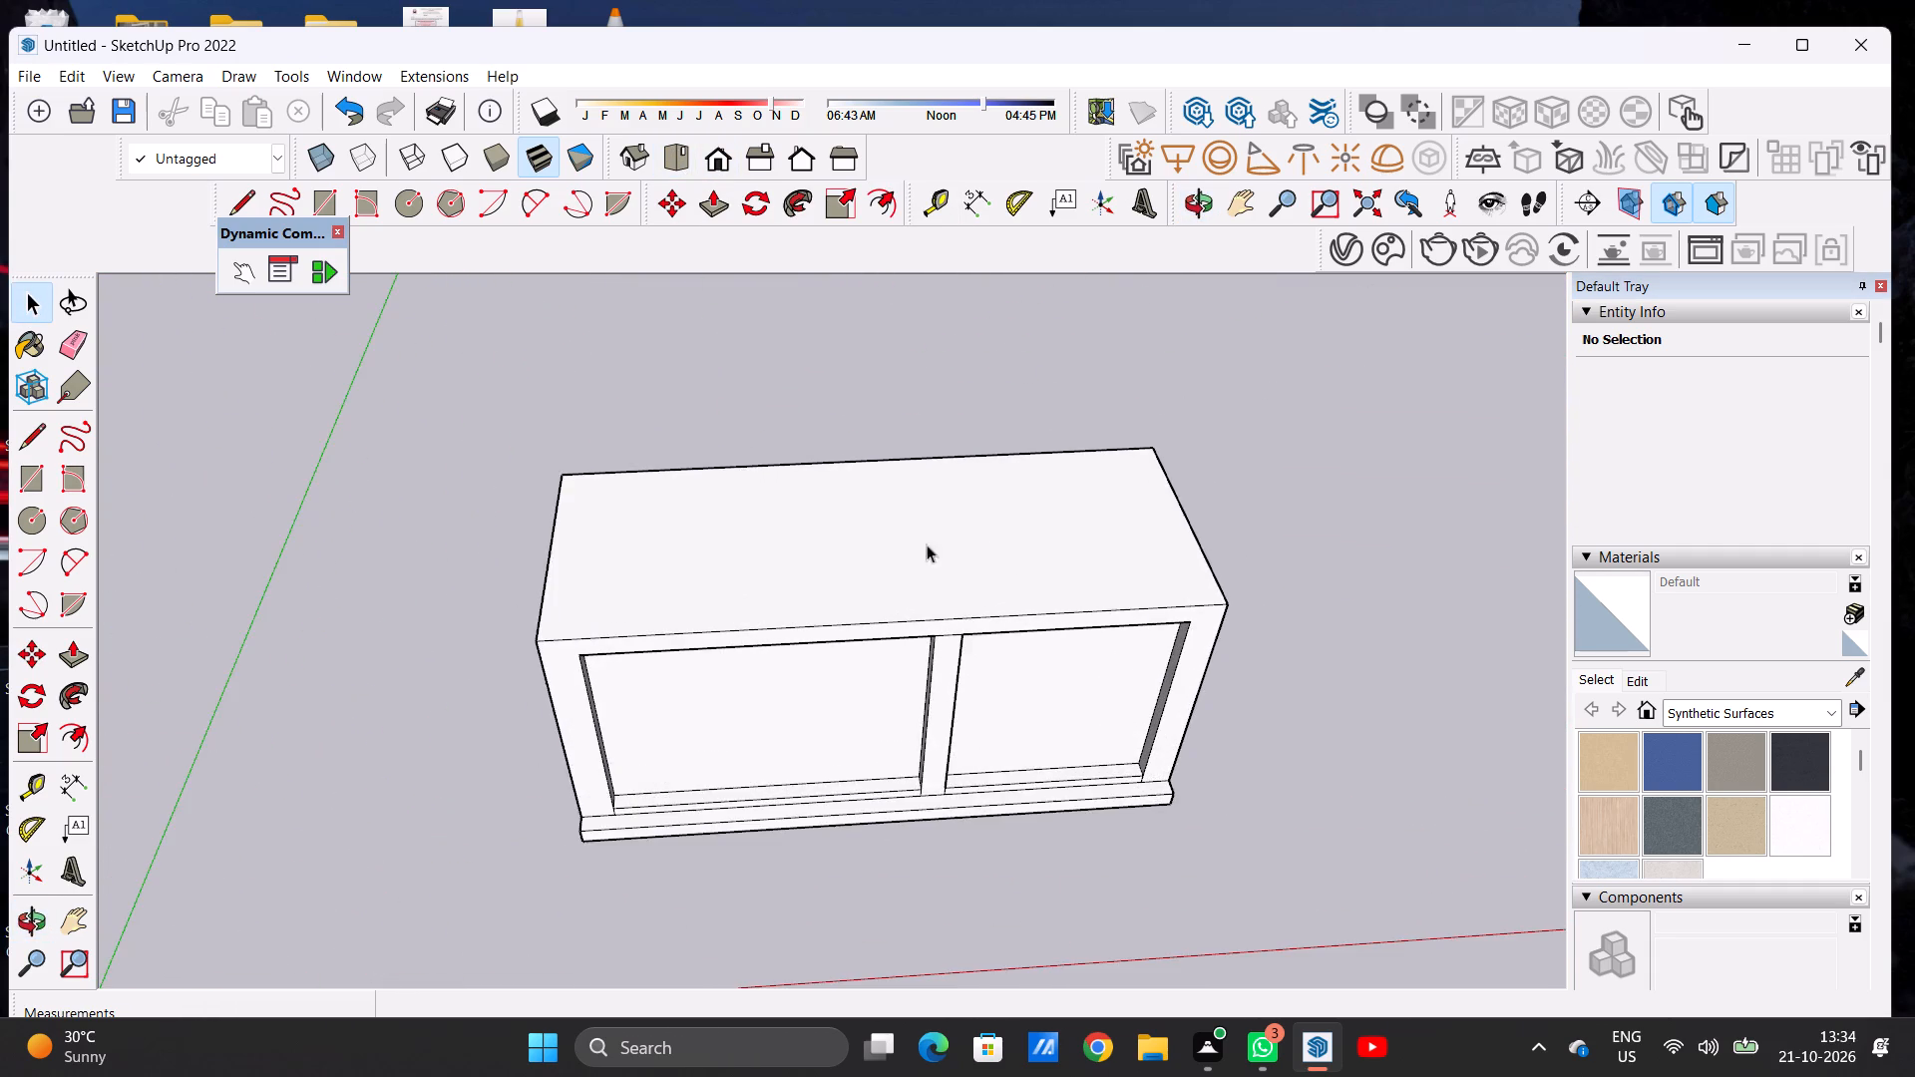
scroll(602, 628, "down", 10)
middle_click_drag(987, 632, 283, 538)
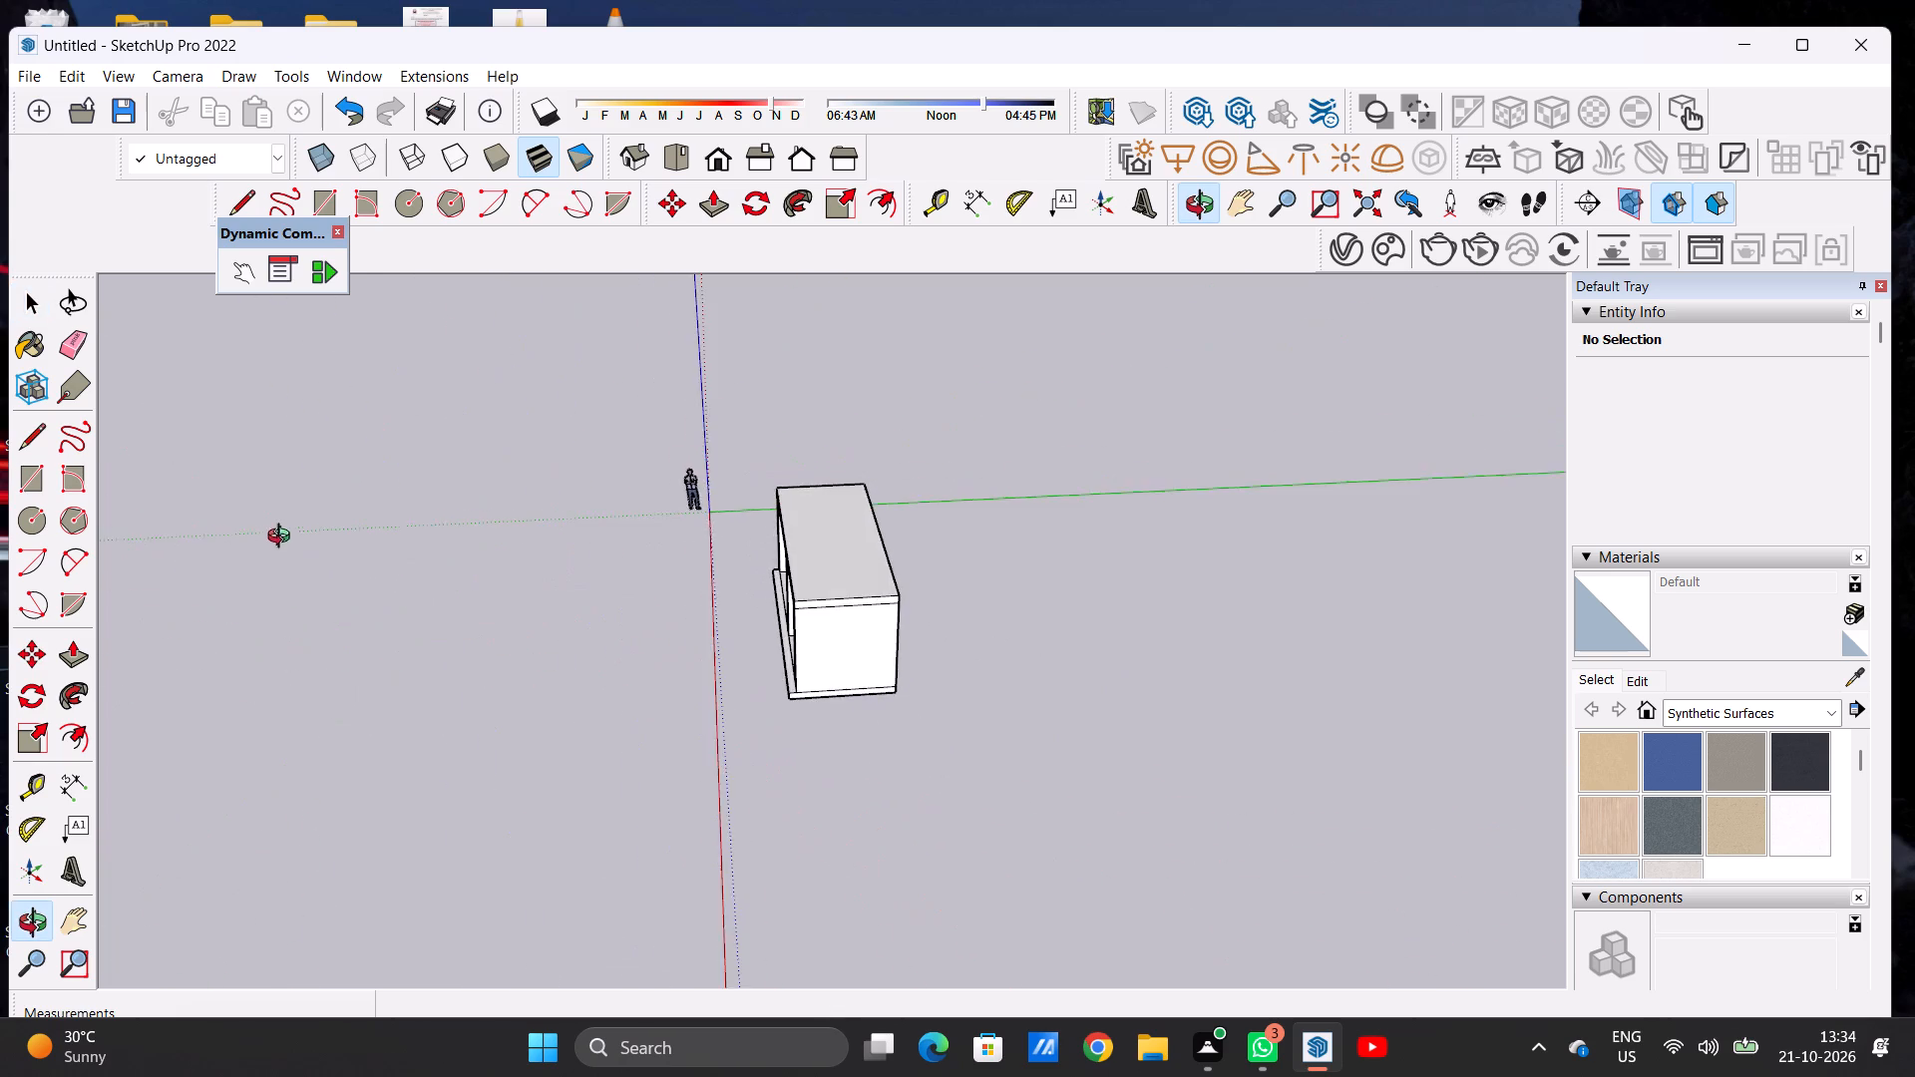
Examine the building's end, rear wall, two-bay front and roof from raised and low perspective views.
middle_click_drag(283, 538, 283, 538)
scroll(815, 706, "up", 2)
scroll(817, 706, "down", 1)
scroll(817, 706, "up", 2)
middle_click_drag(850, 606, 721, 545)
middle_click_drag(714, 543, 599, 549)
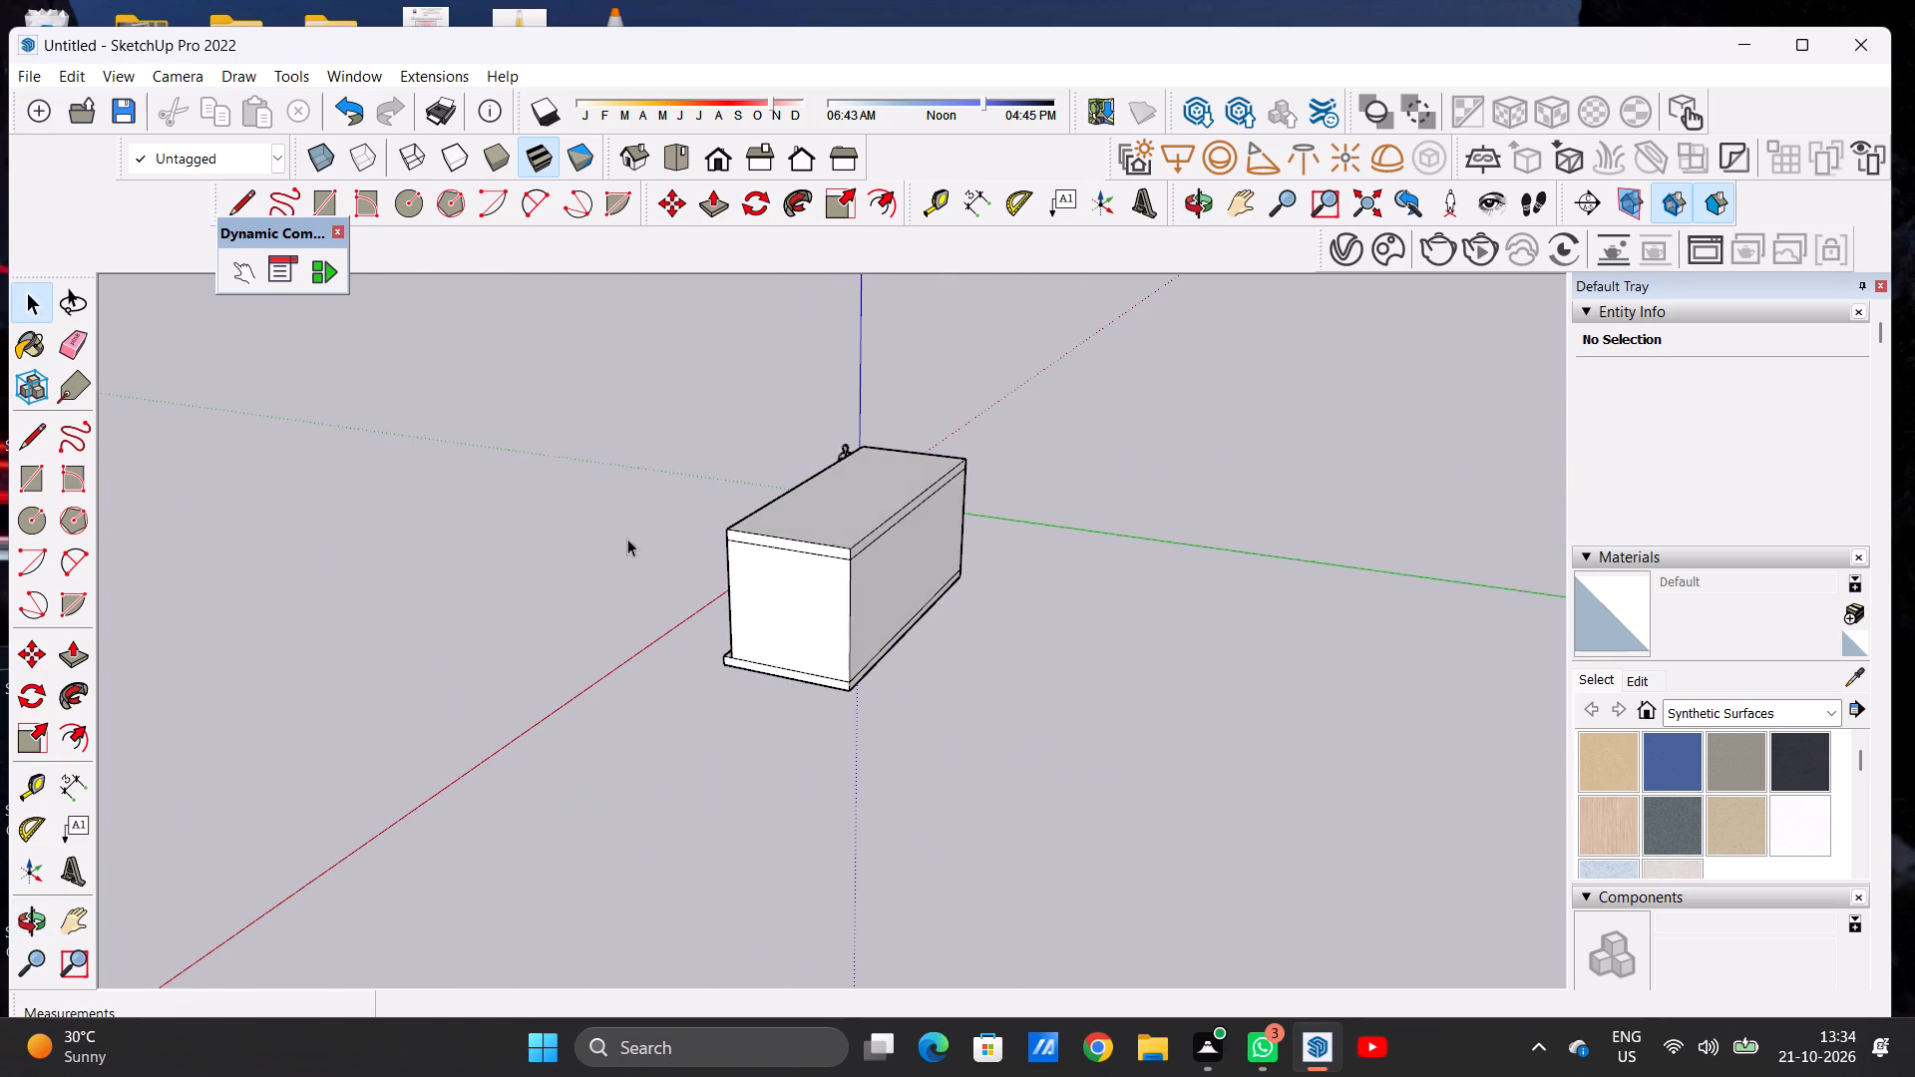
scroll(870, 537, "up", 2)
scroll(870, 537, "down", 1)
scroll(870, 537, "up", 10)
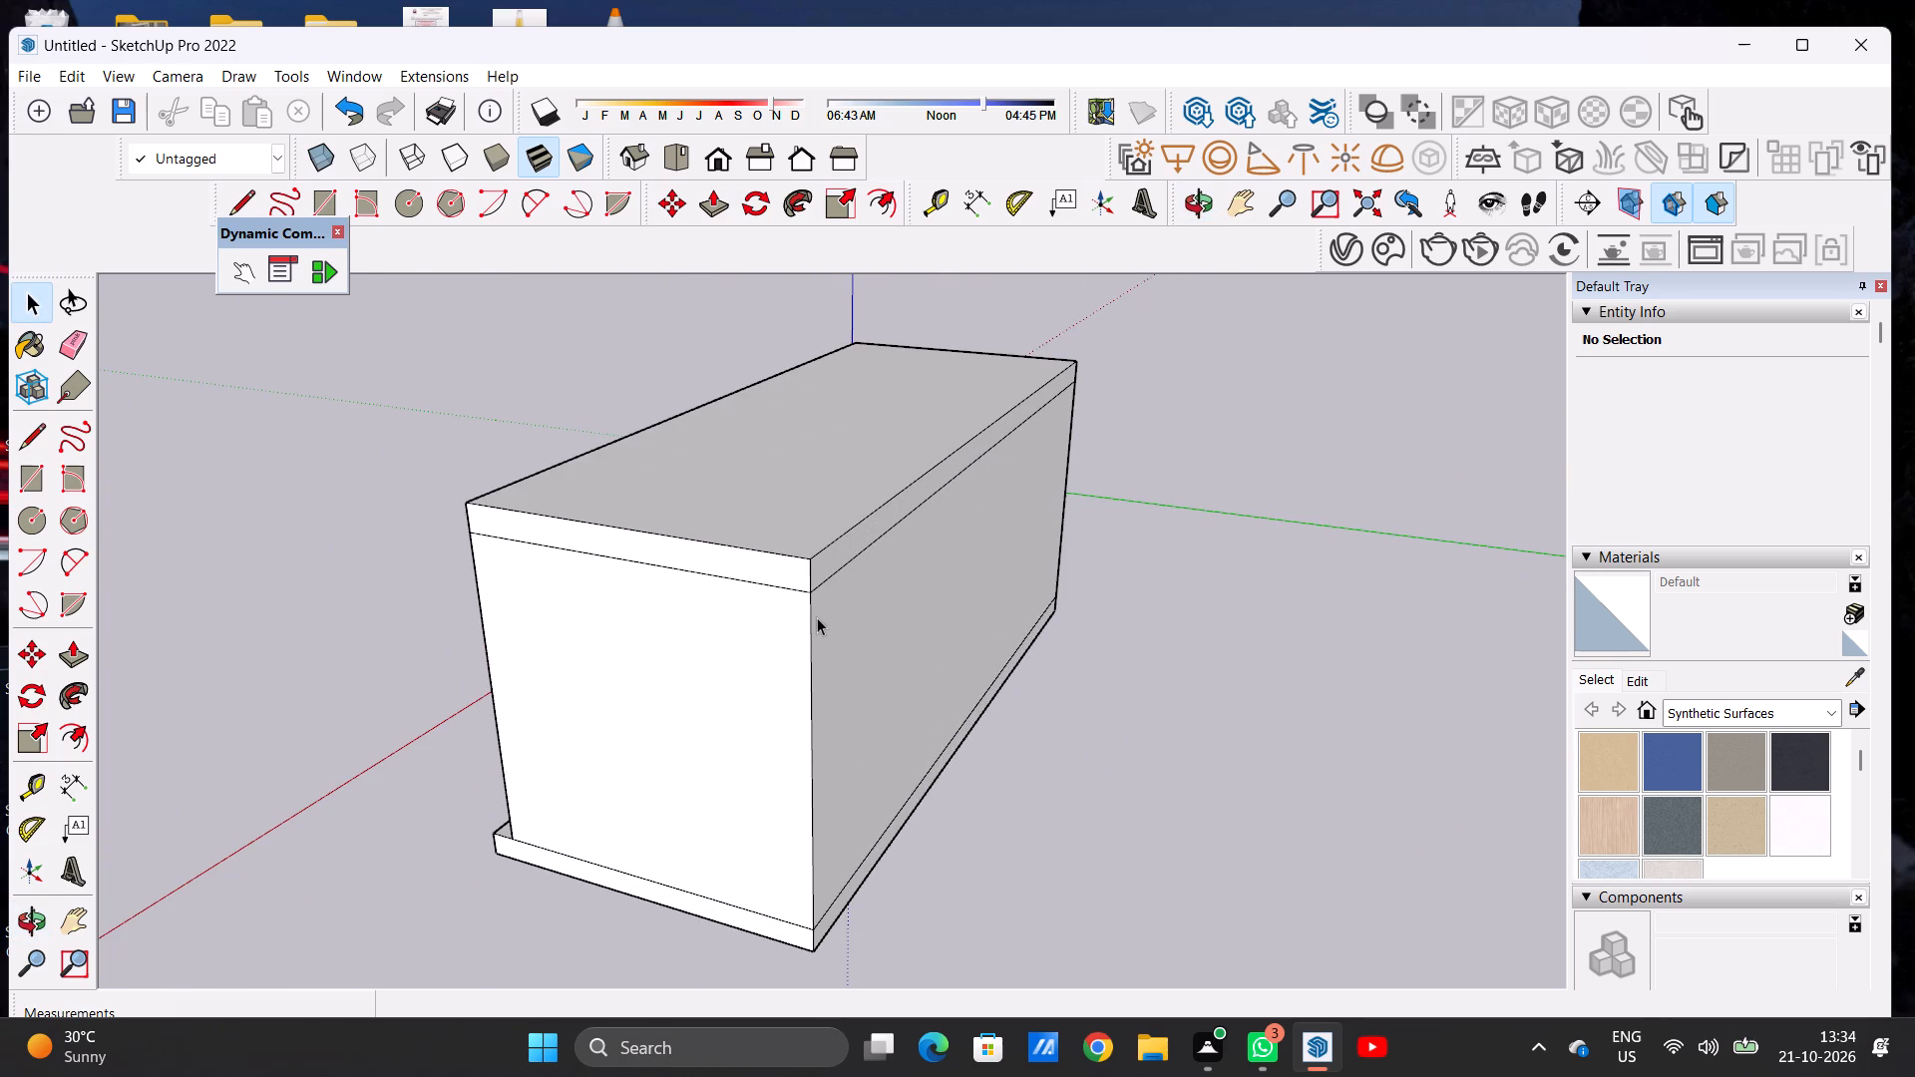
scroll(797, 603, "down", 1)
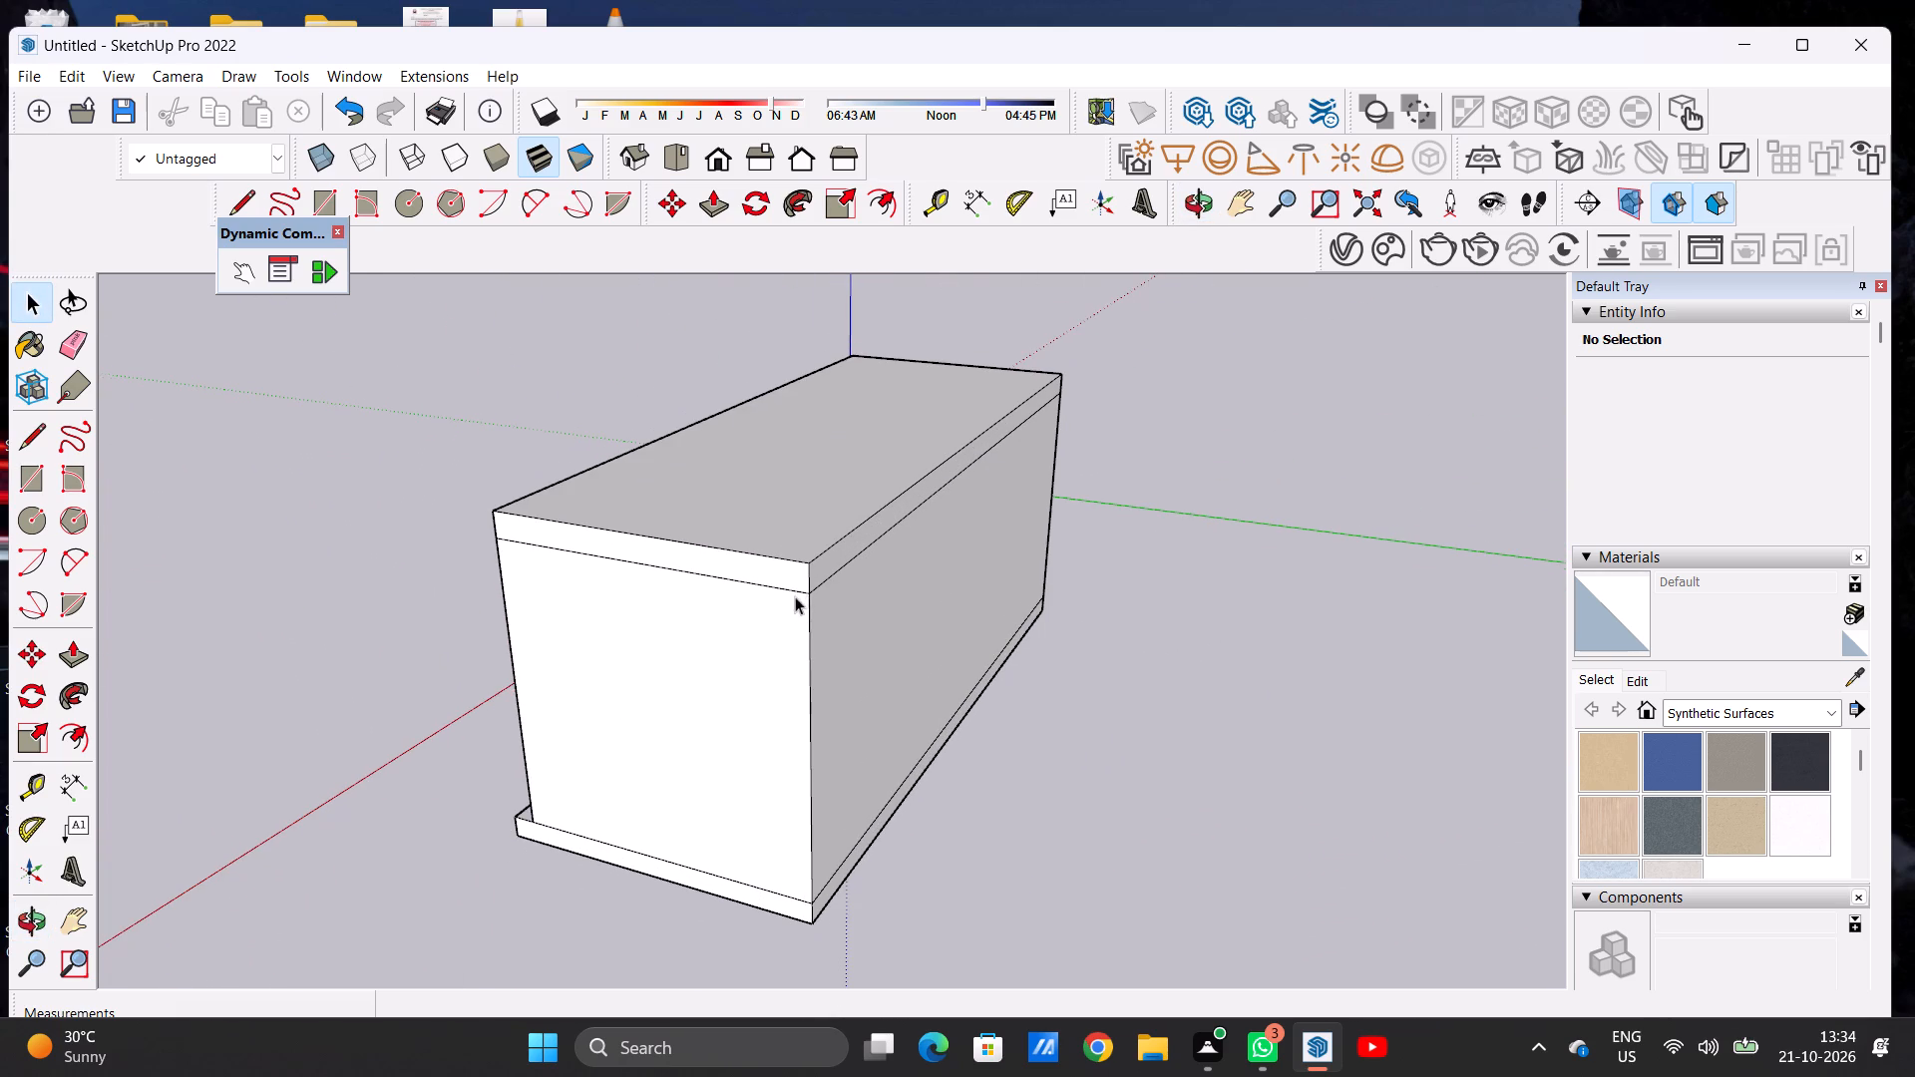
scroll(791, 596, "down", 5)
middle_click_drag(729, 615, 1291, 581)
middle_click_drag(727, 569, 1018, 570)
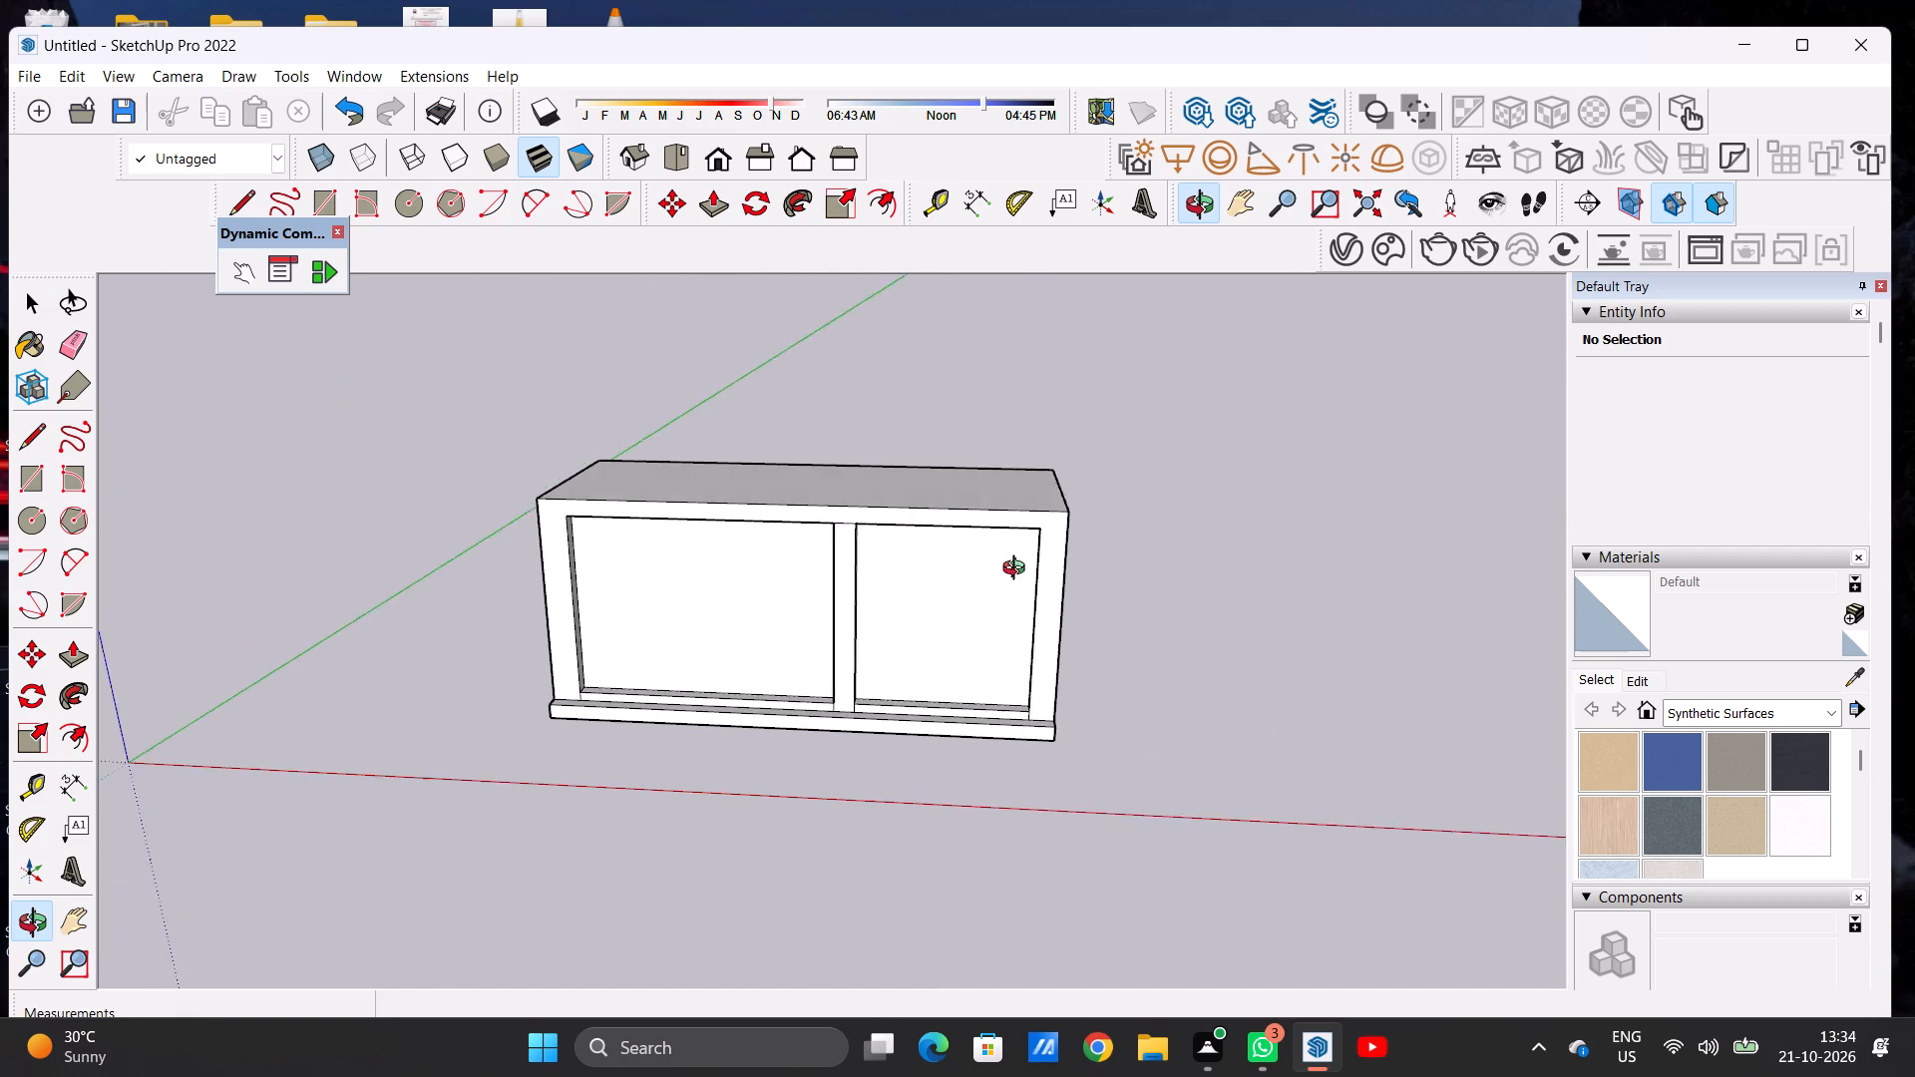
middle_click_drag(1018, 570, 965, 577)
scroll(1202, 572, "down", 5)
middle_click_drag(934, 602, 1019, 611)
scroll(900, 495, "up", 5)
scroll(900, 539, "down", 2)
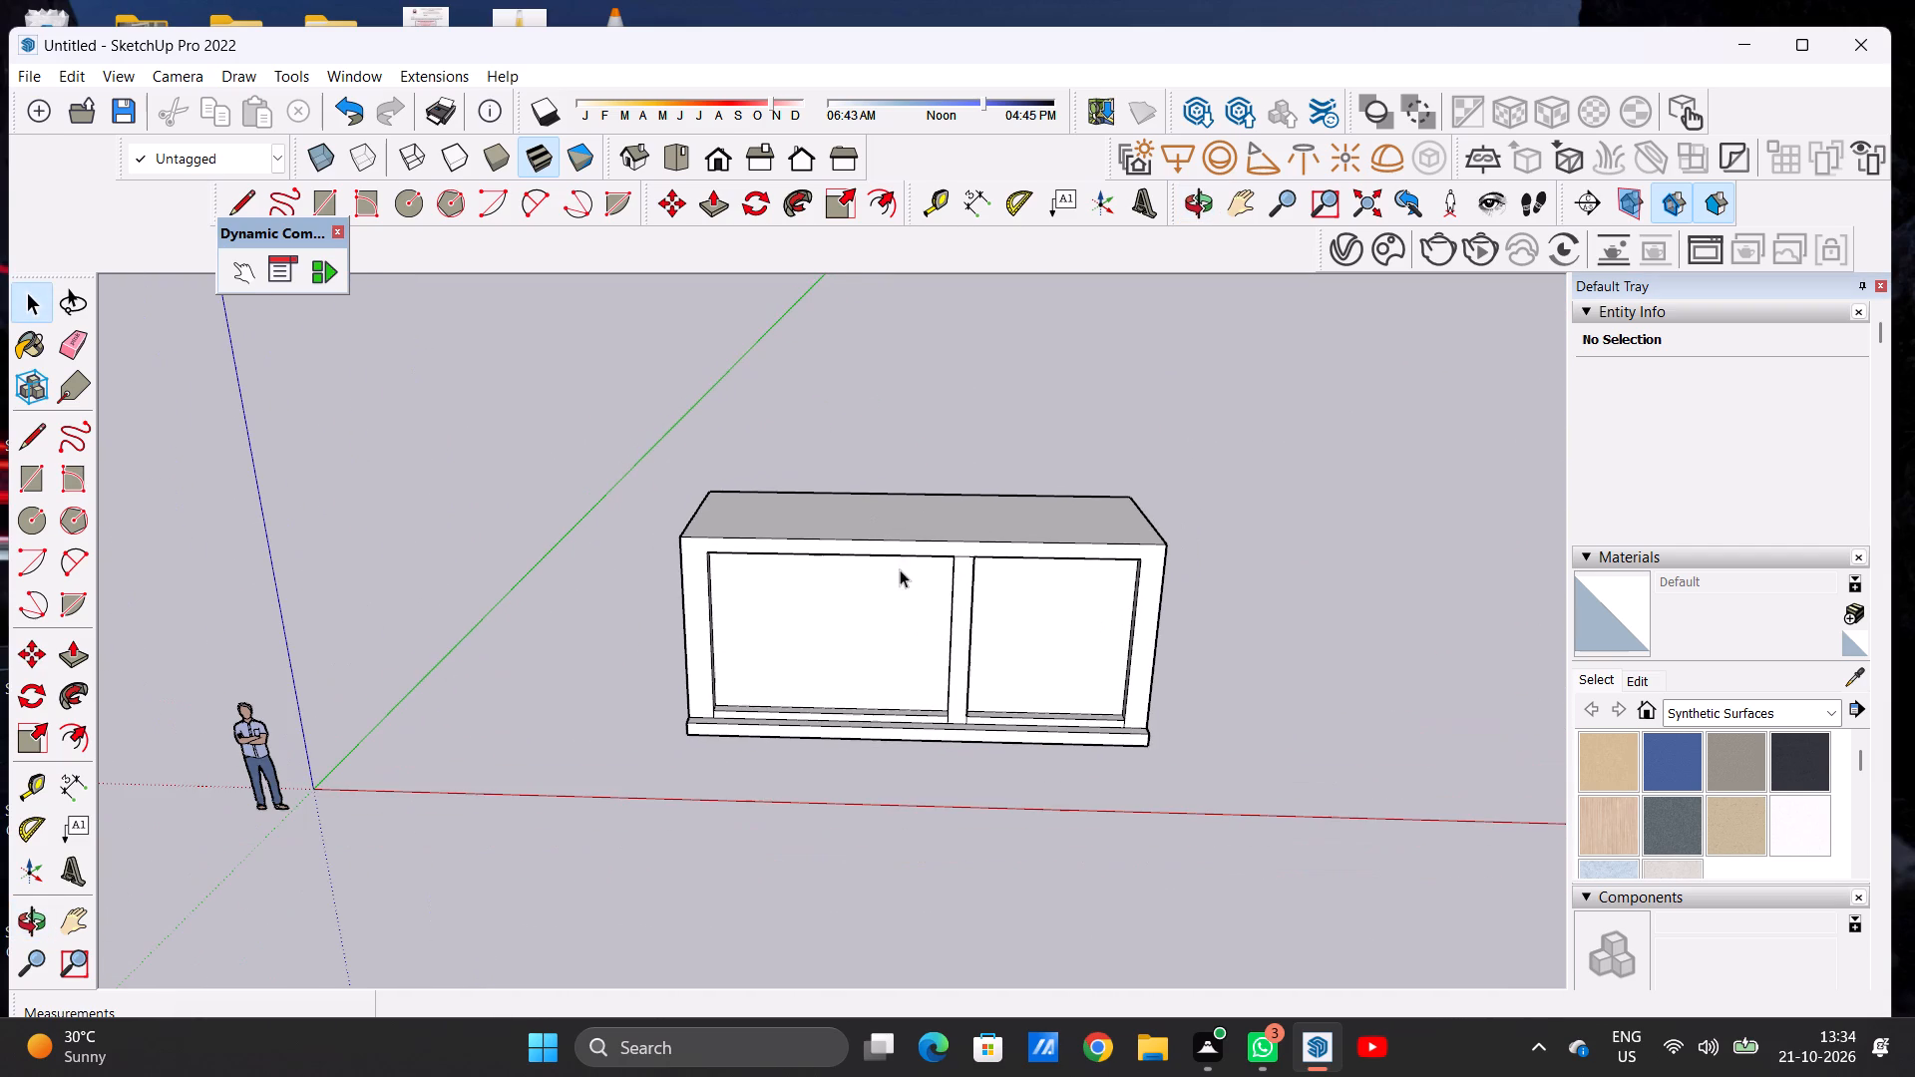
middle_click_drag(957, 468, 967, 732)
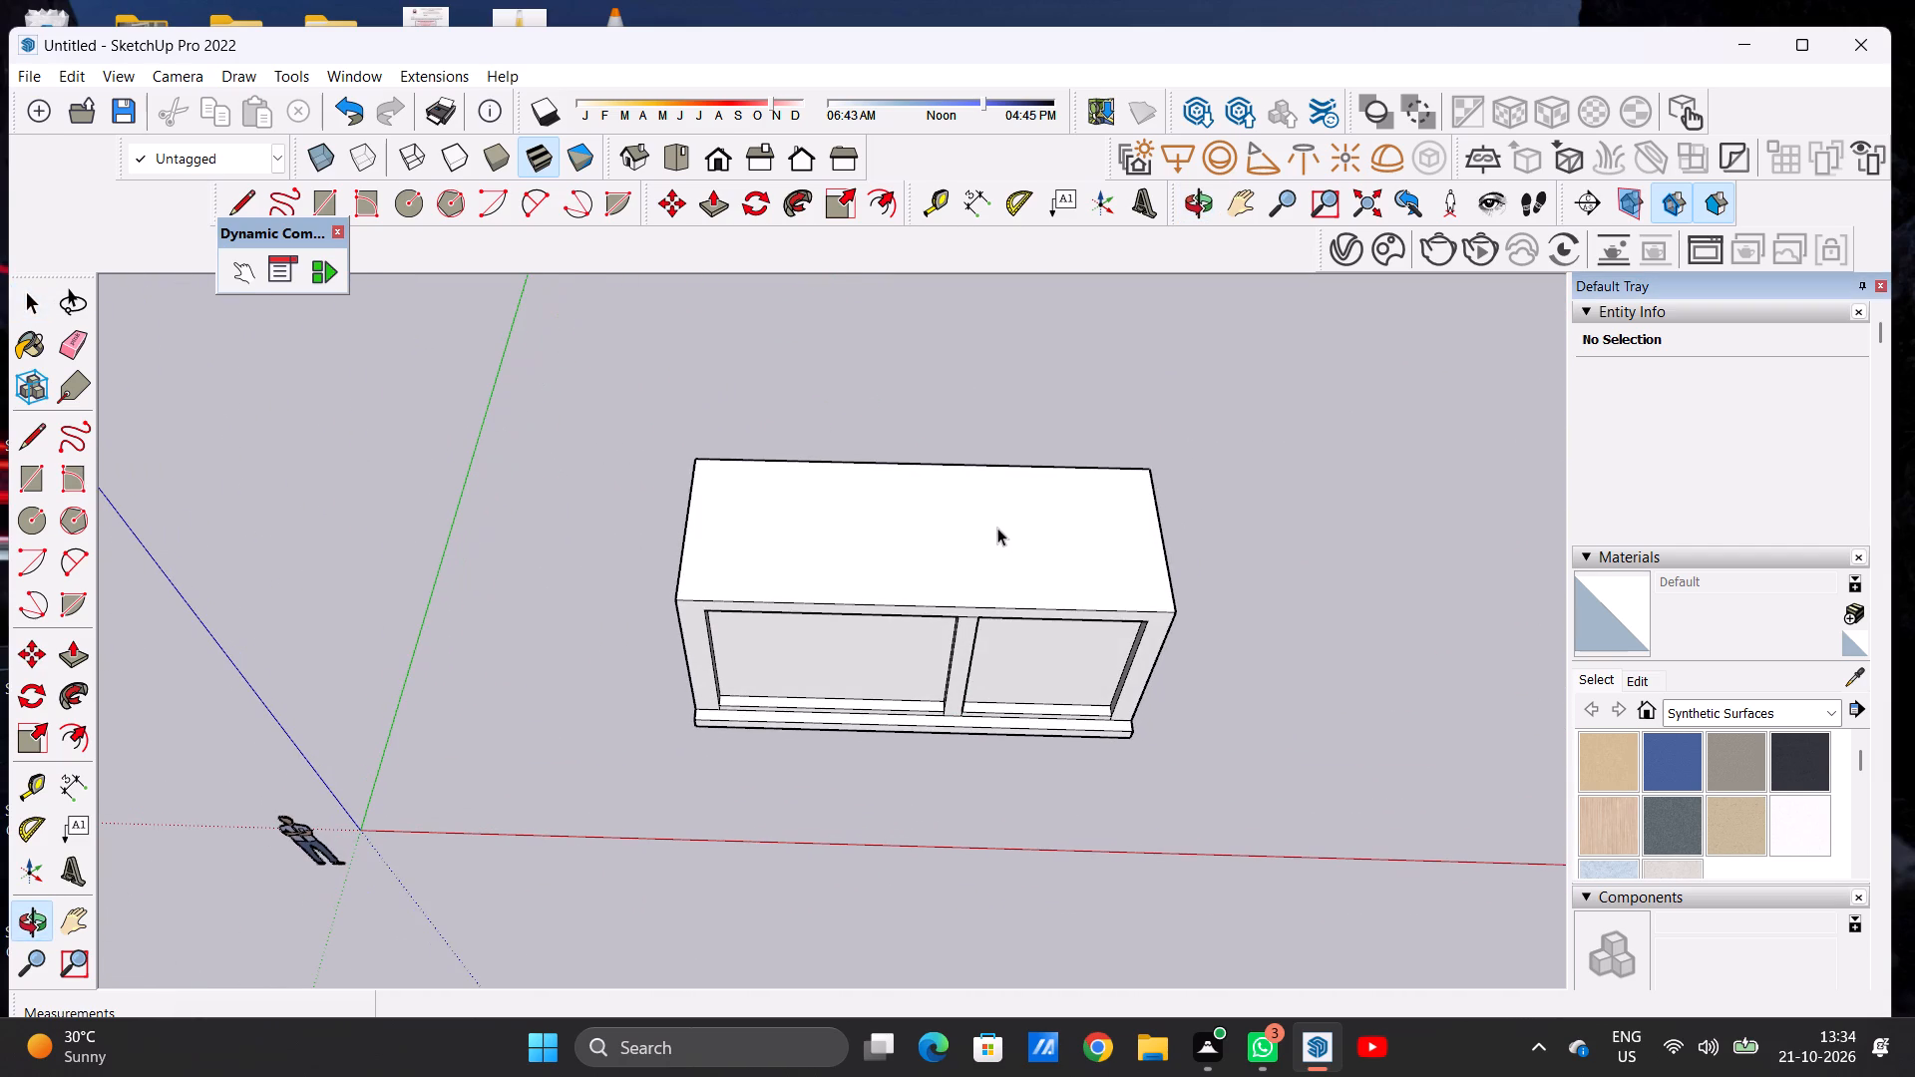
middle_click_drag(1084, 540, 334, 350)
scroll(958, 628, "down", 5)
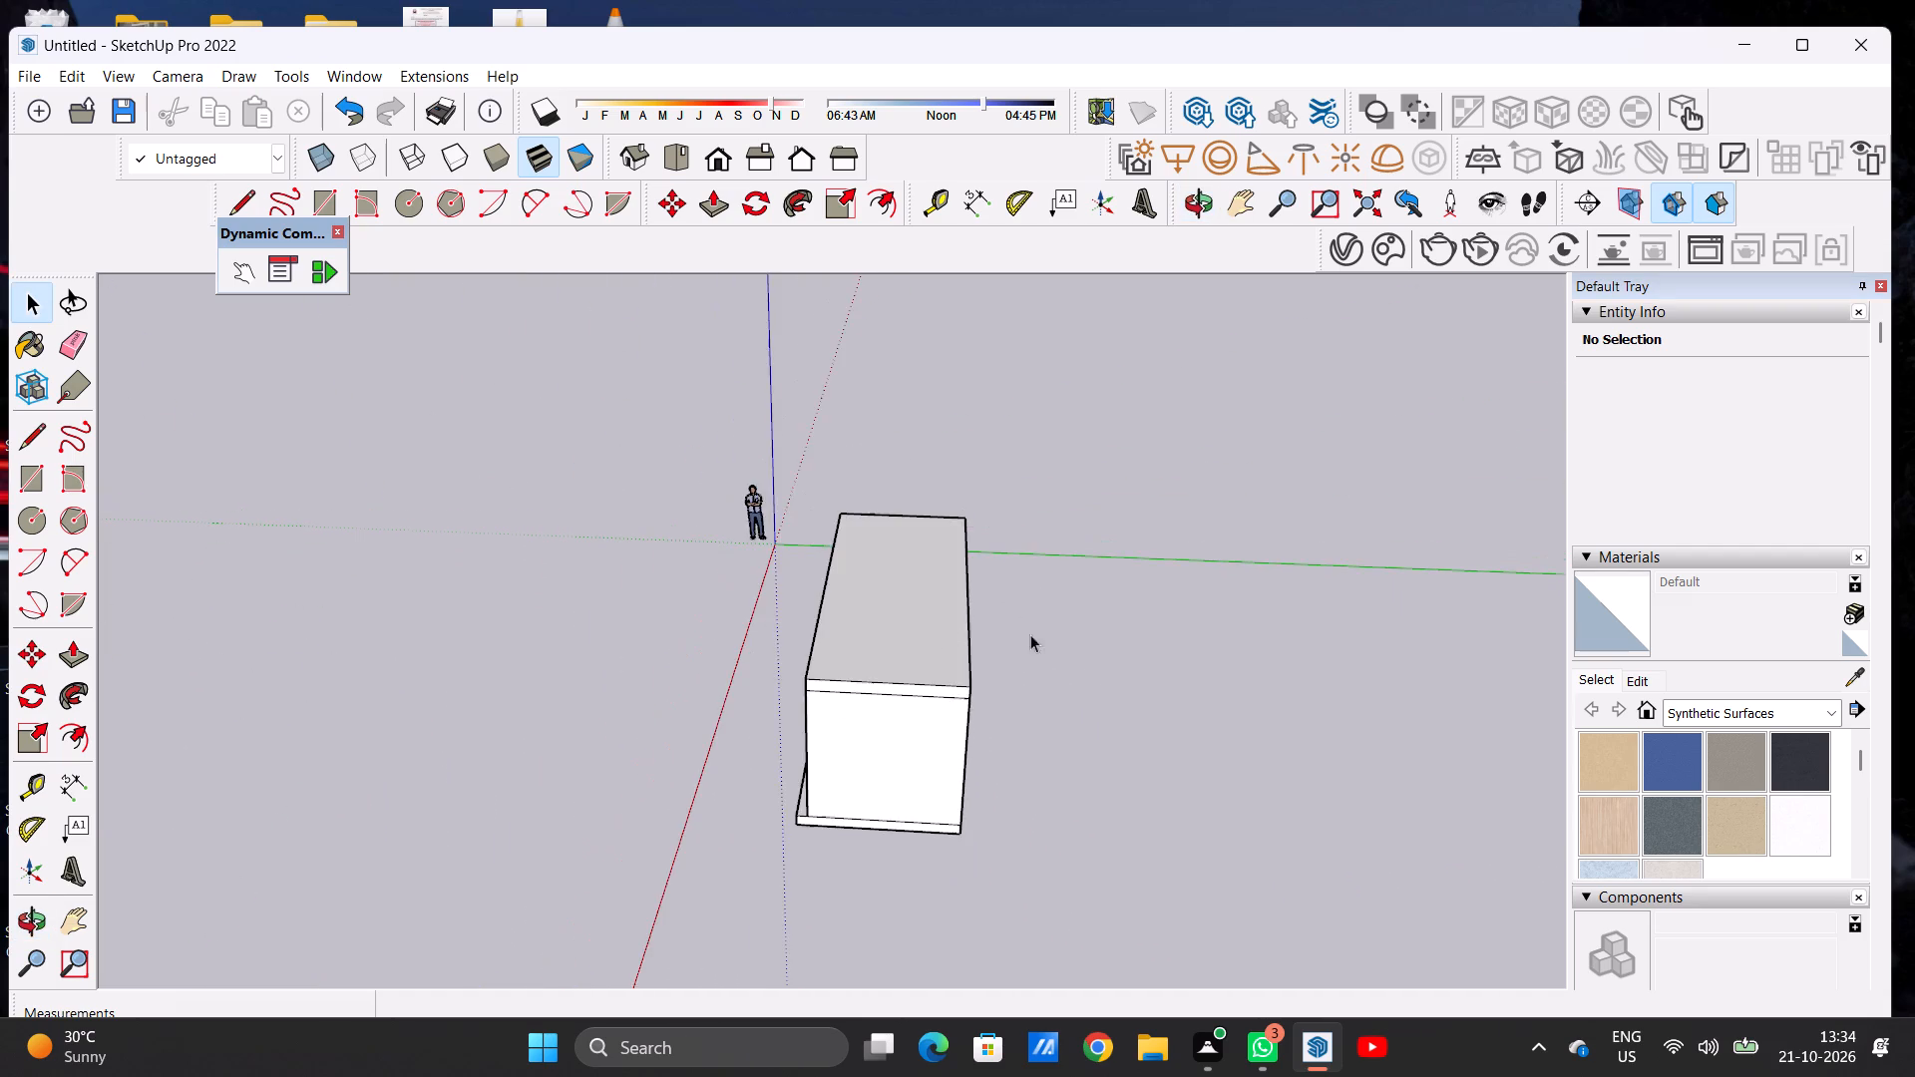
Erase the seam line between the roof slab and the rear wall, including its leftover short segments.
middle_click_drag(943, 639, 734, 532)
scroll(1007, 753, "up", 5)
scroll(830, 600, "up", 4)
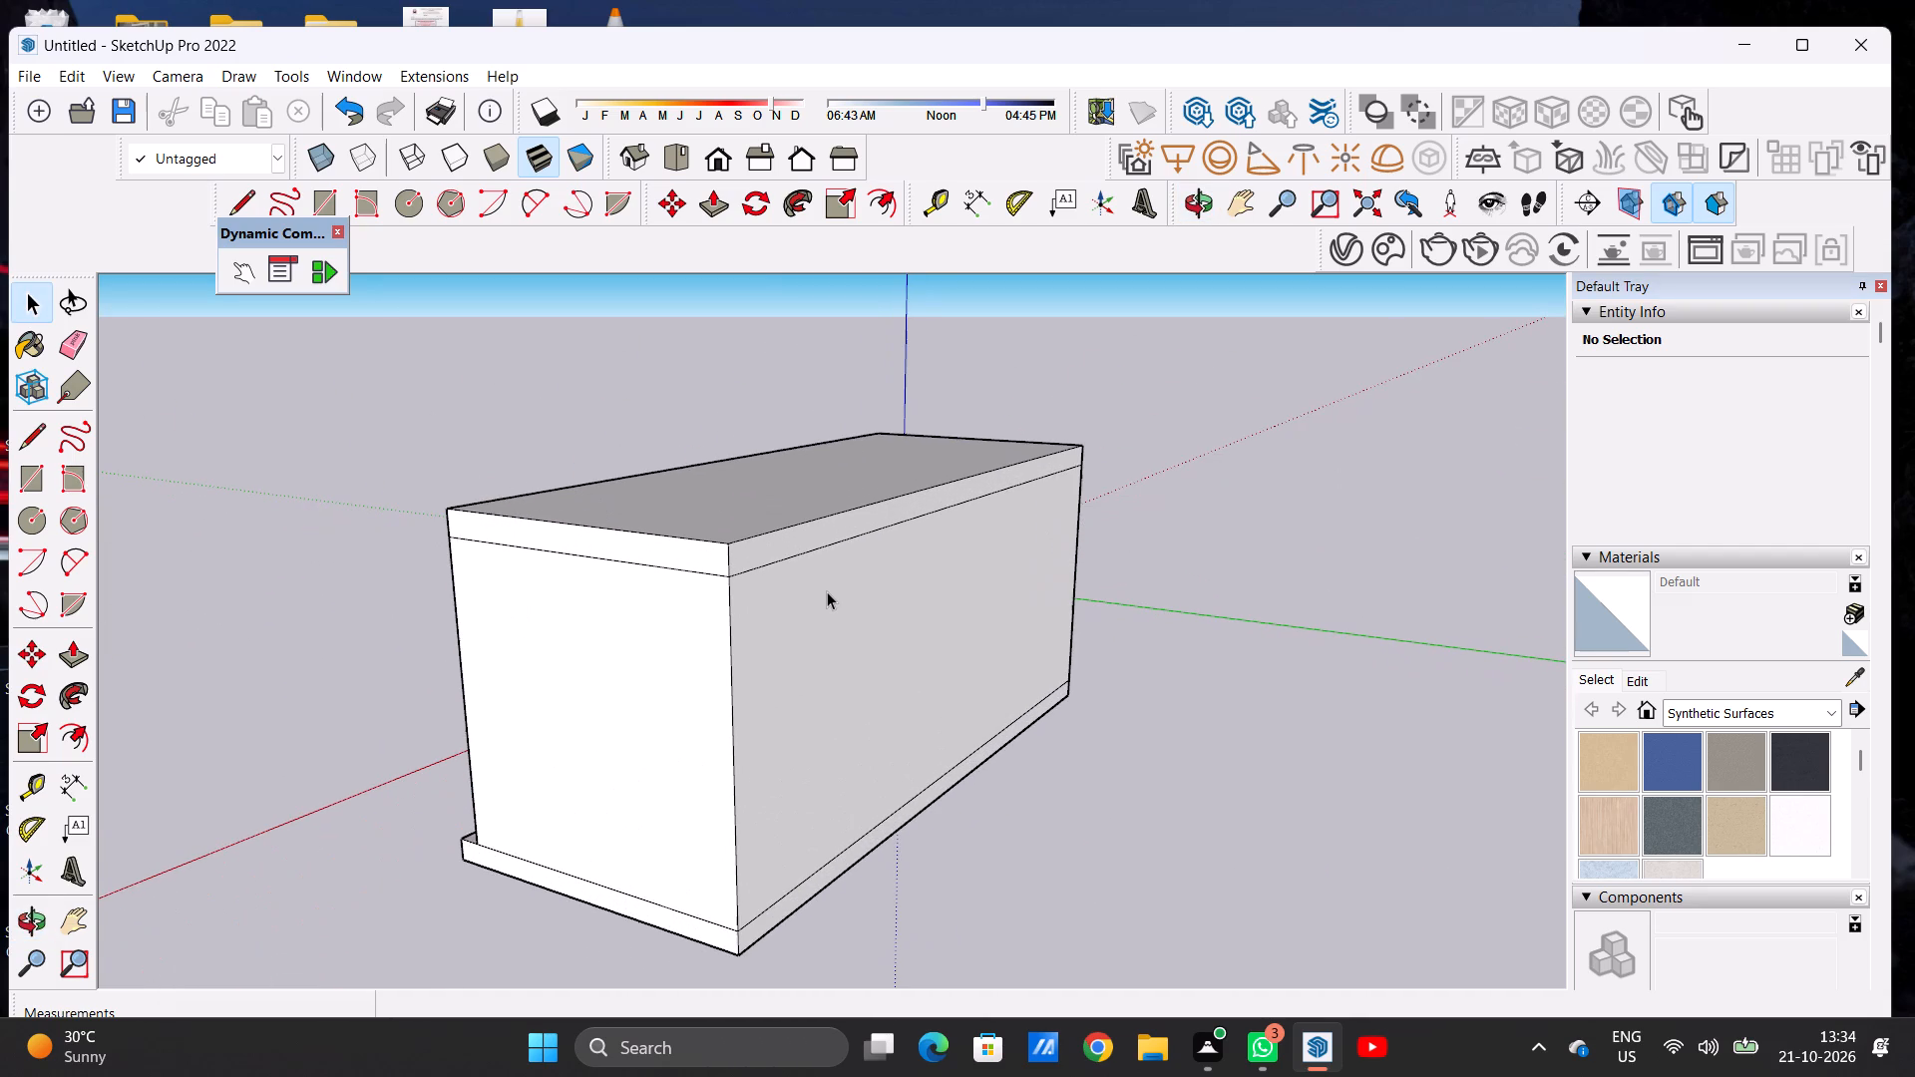
key("e")
left_click_drag(791, 550, 796, 572)
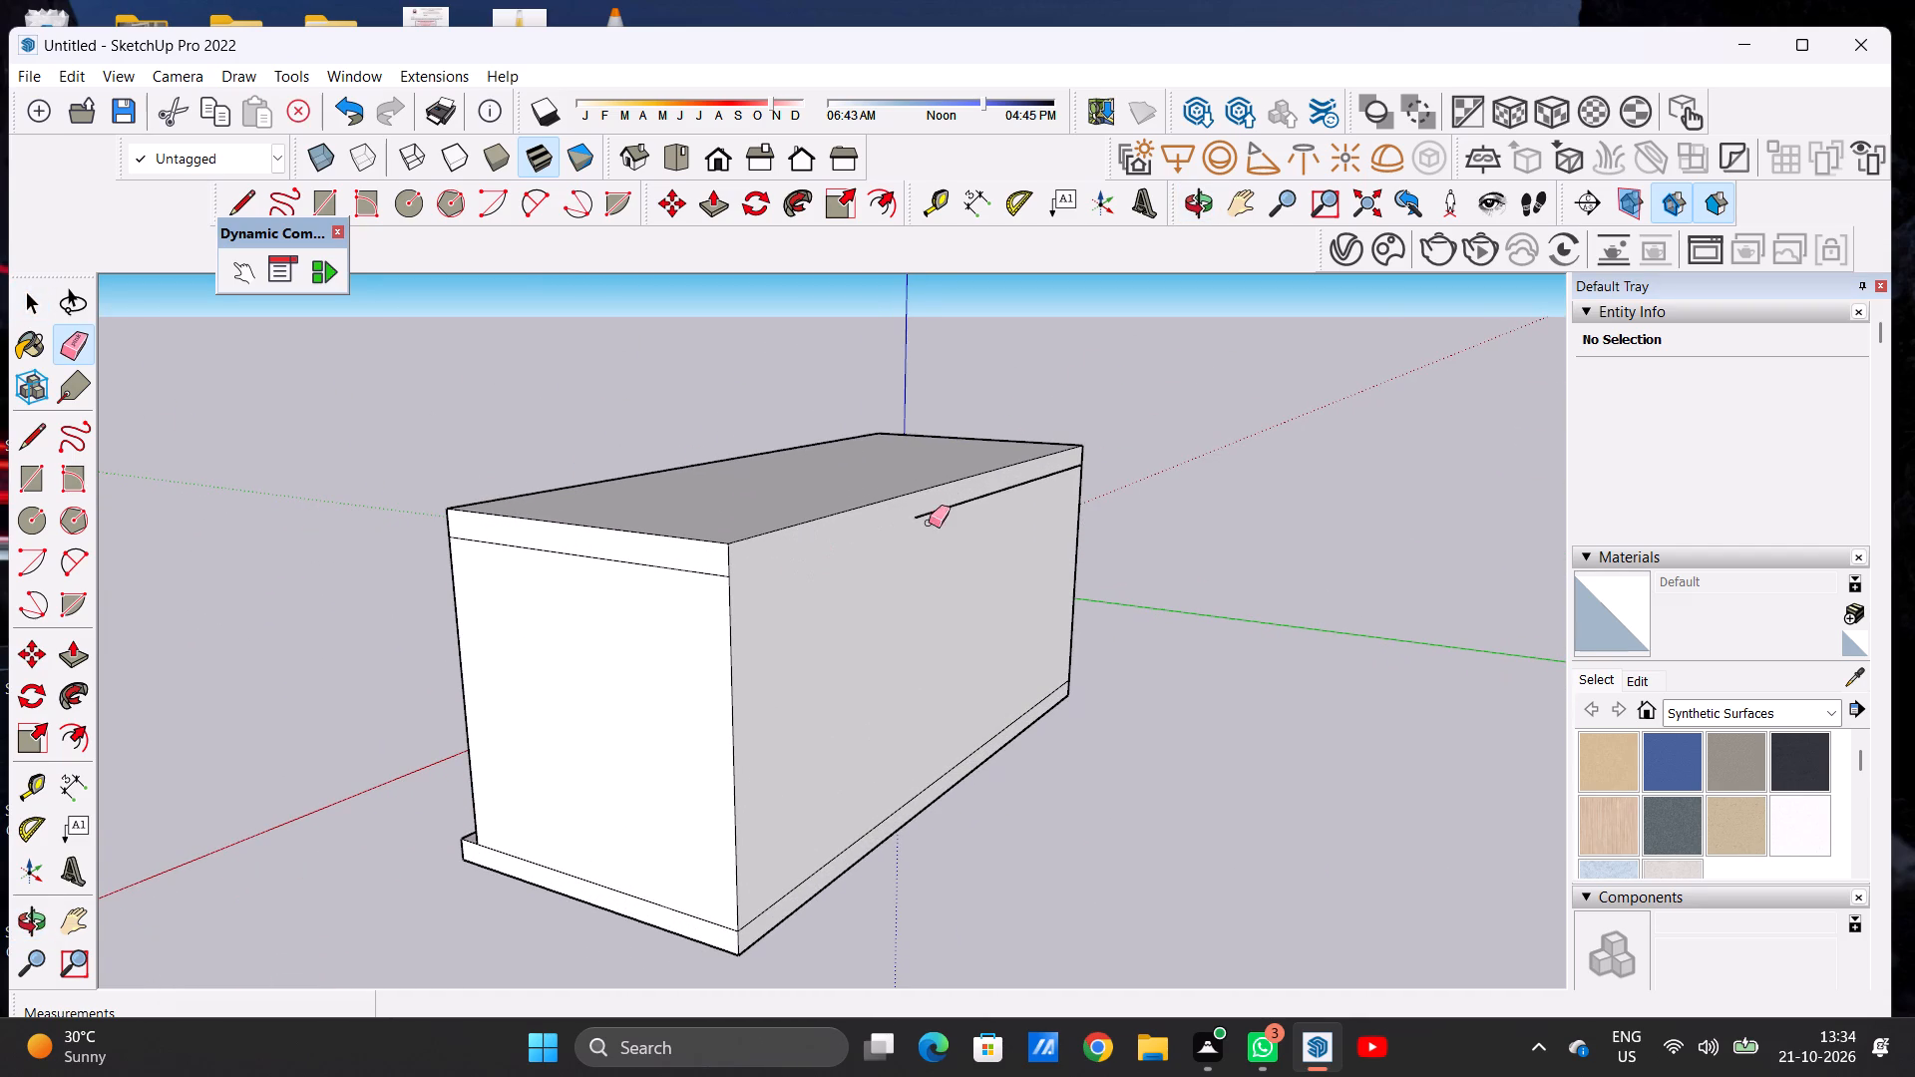
left_click_drag(936, 509, 942, 533)
scroll(1089, 466, "up", 8)
scroll(1082, 466, "down", 1)
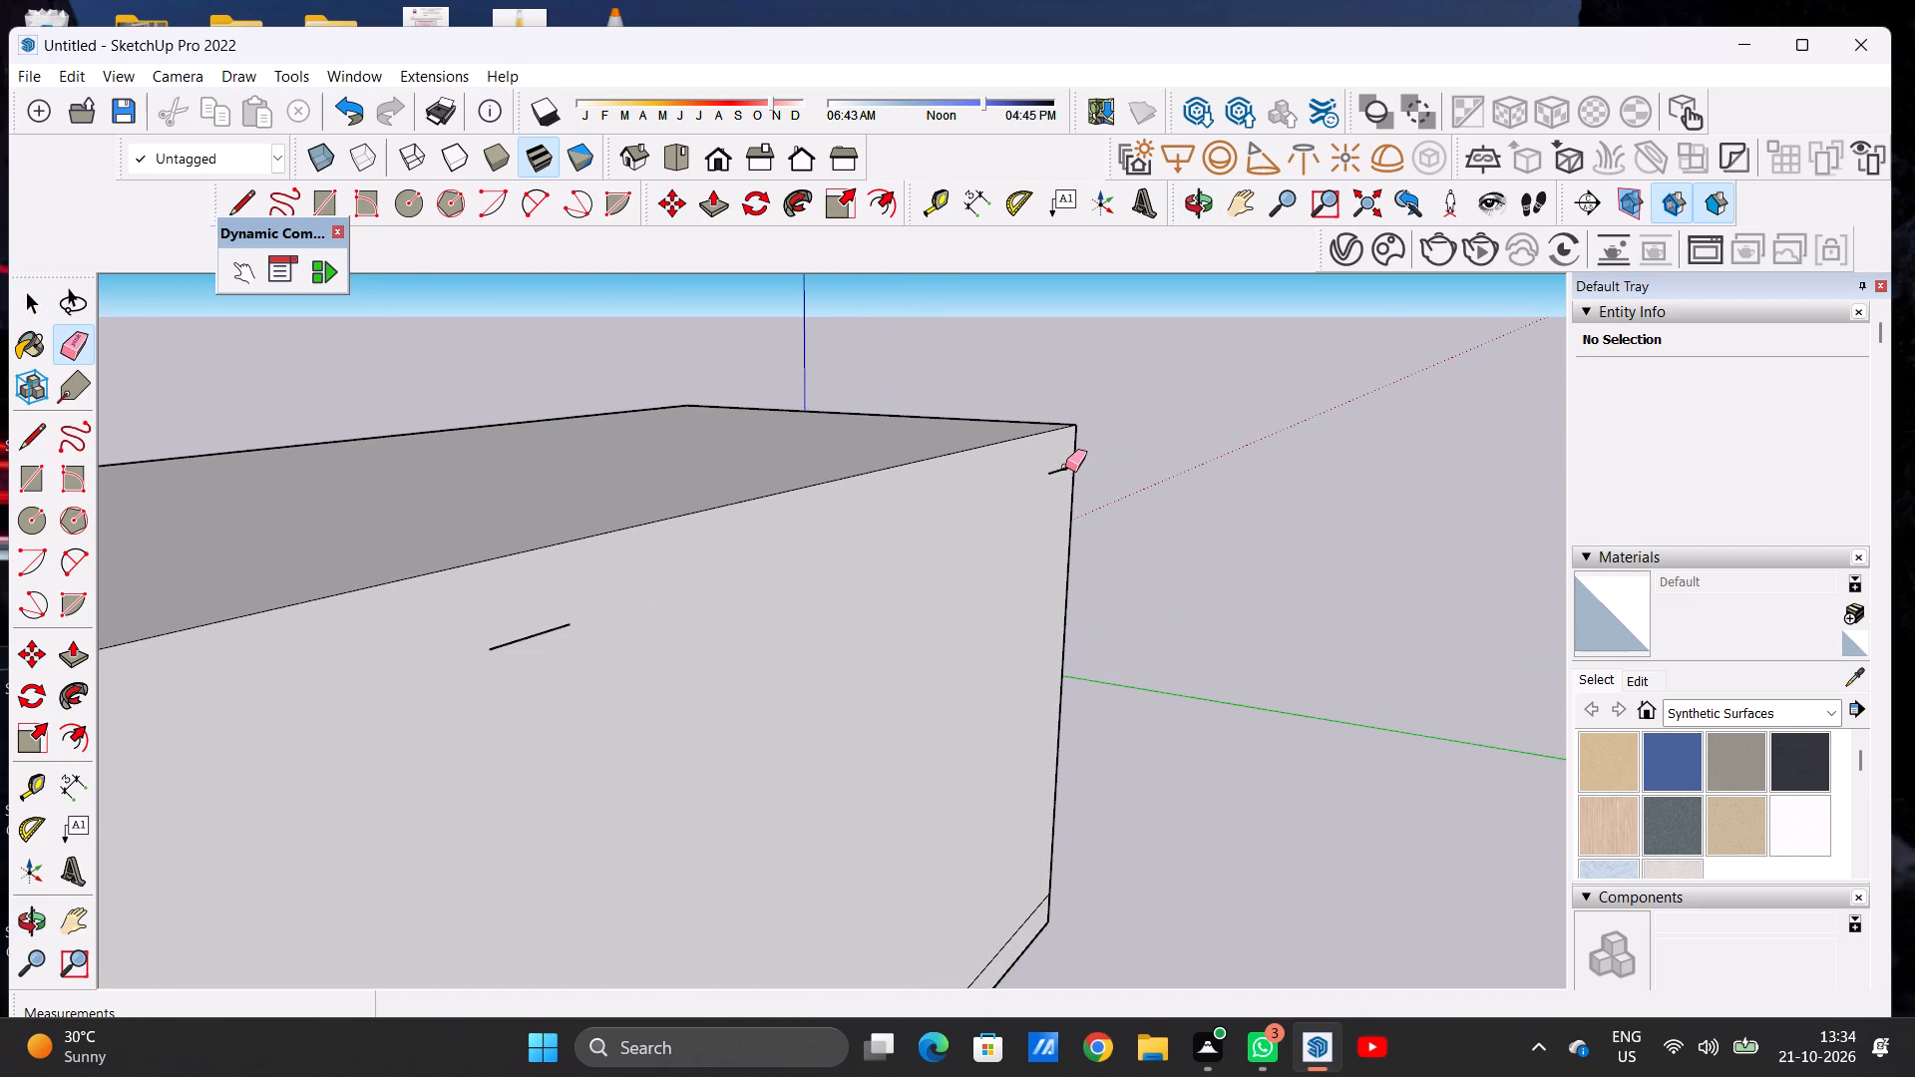
left_click_drag(1061, 482, 1058, 492)
left_click_drag(1055, 470, 1056, 494)
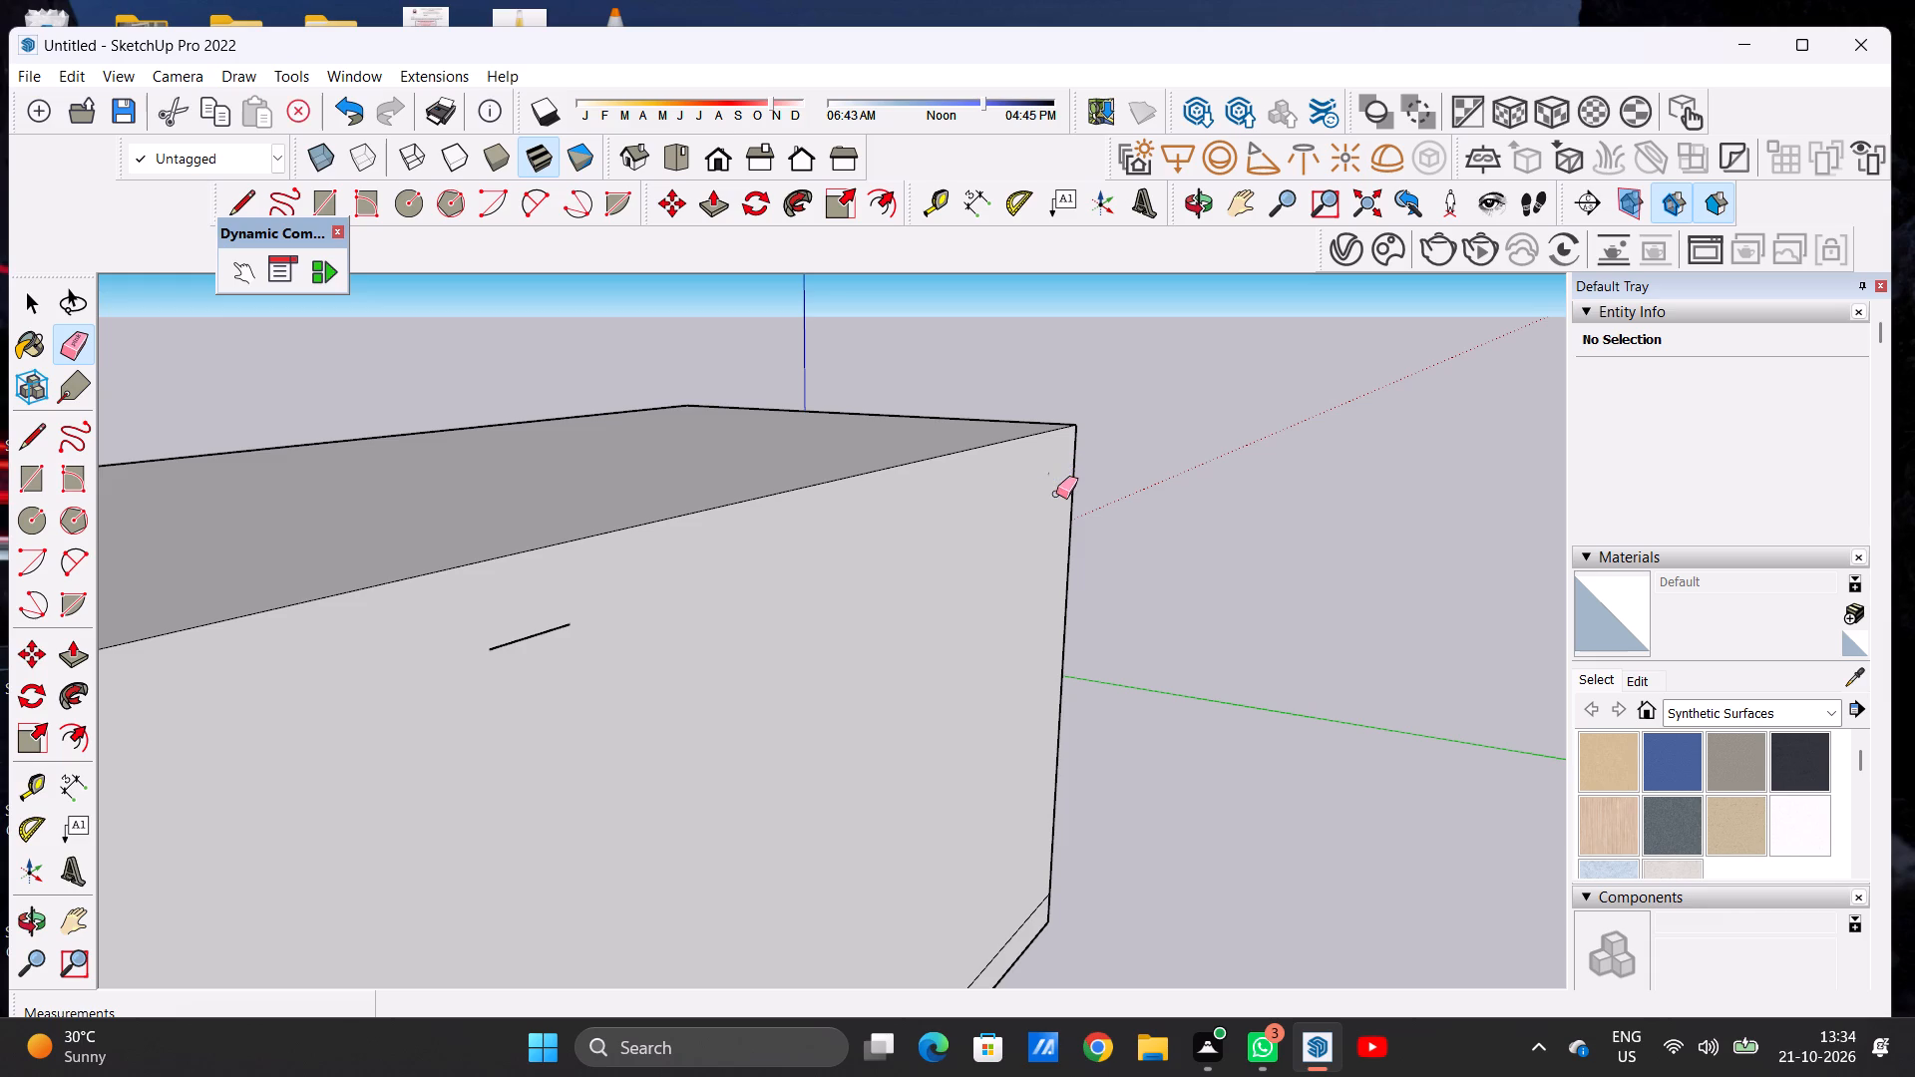
scroll(508, 622, "up", 4)
left_click_drag(516, 635, 523, 664)
scroll(663, 623, "down", 12)
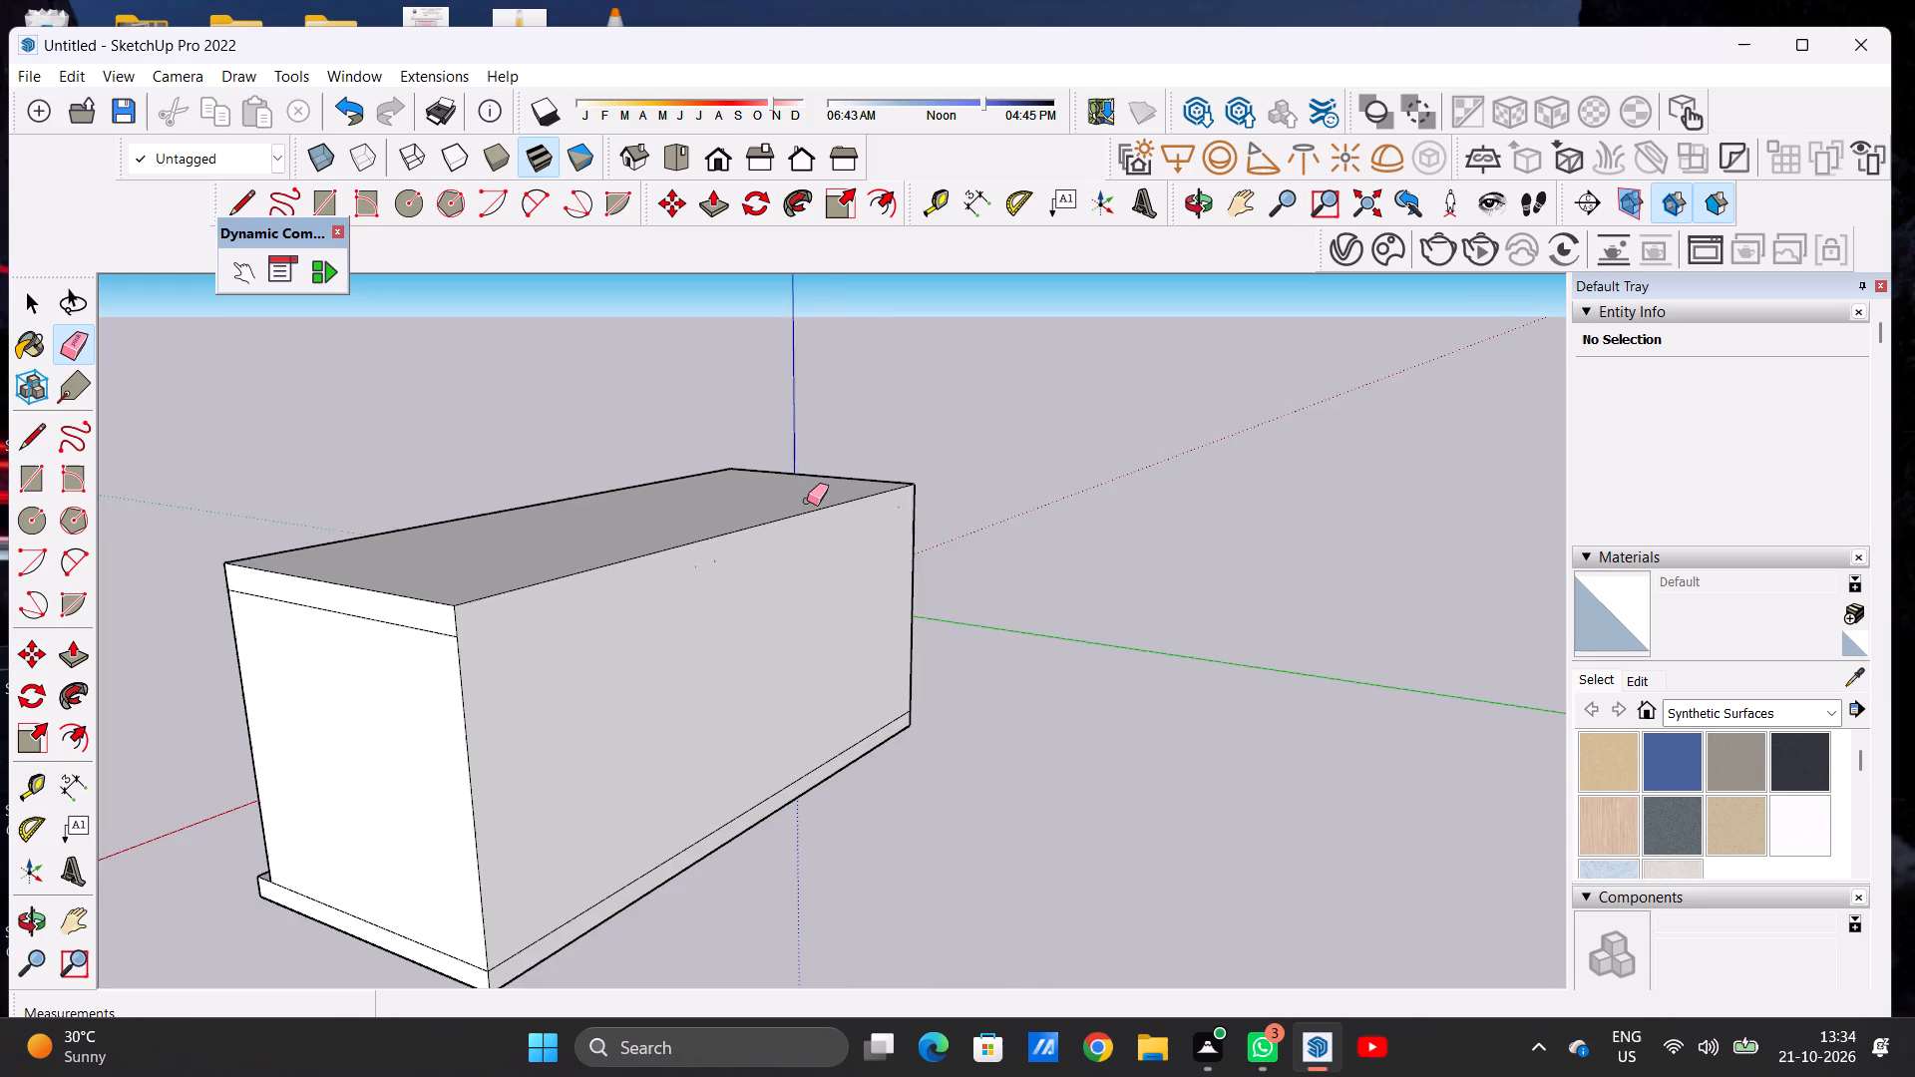
Erase the seam line between the floor slab and the rear wall.
scroll(807, 501, "down", 6)
scroll(813, 494, "up", 1)
scroll(813, 494, "down", 1)
scroll(660, 935, "up", 4)
scroll(454, 896, "up", 9)
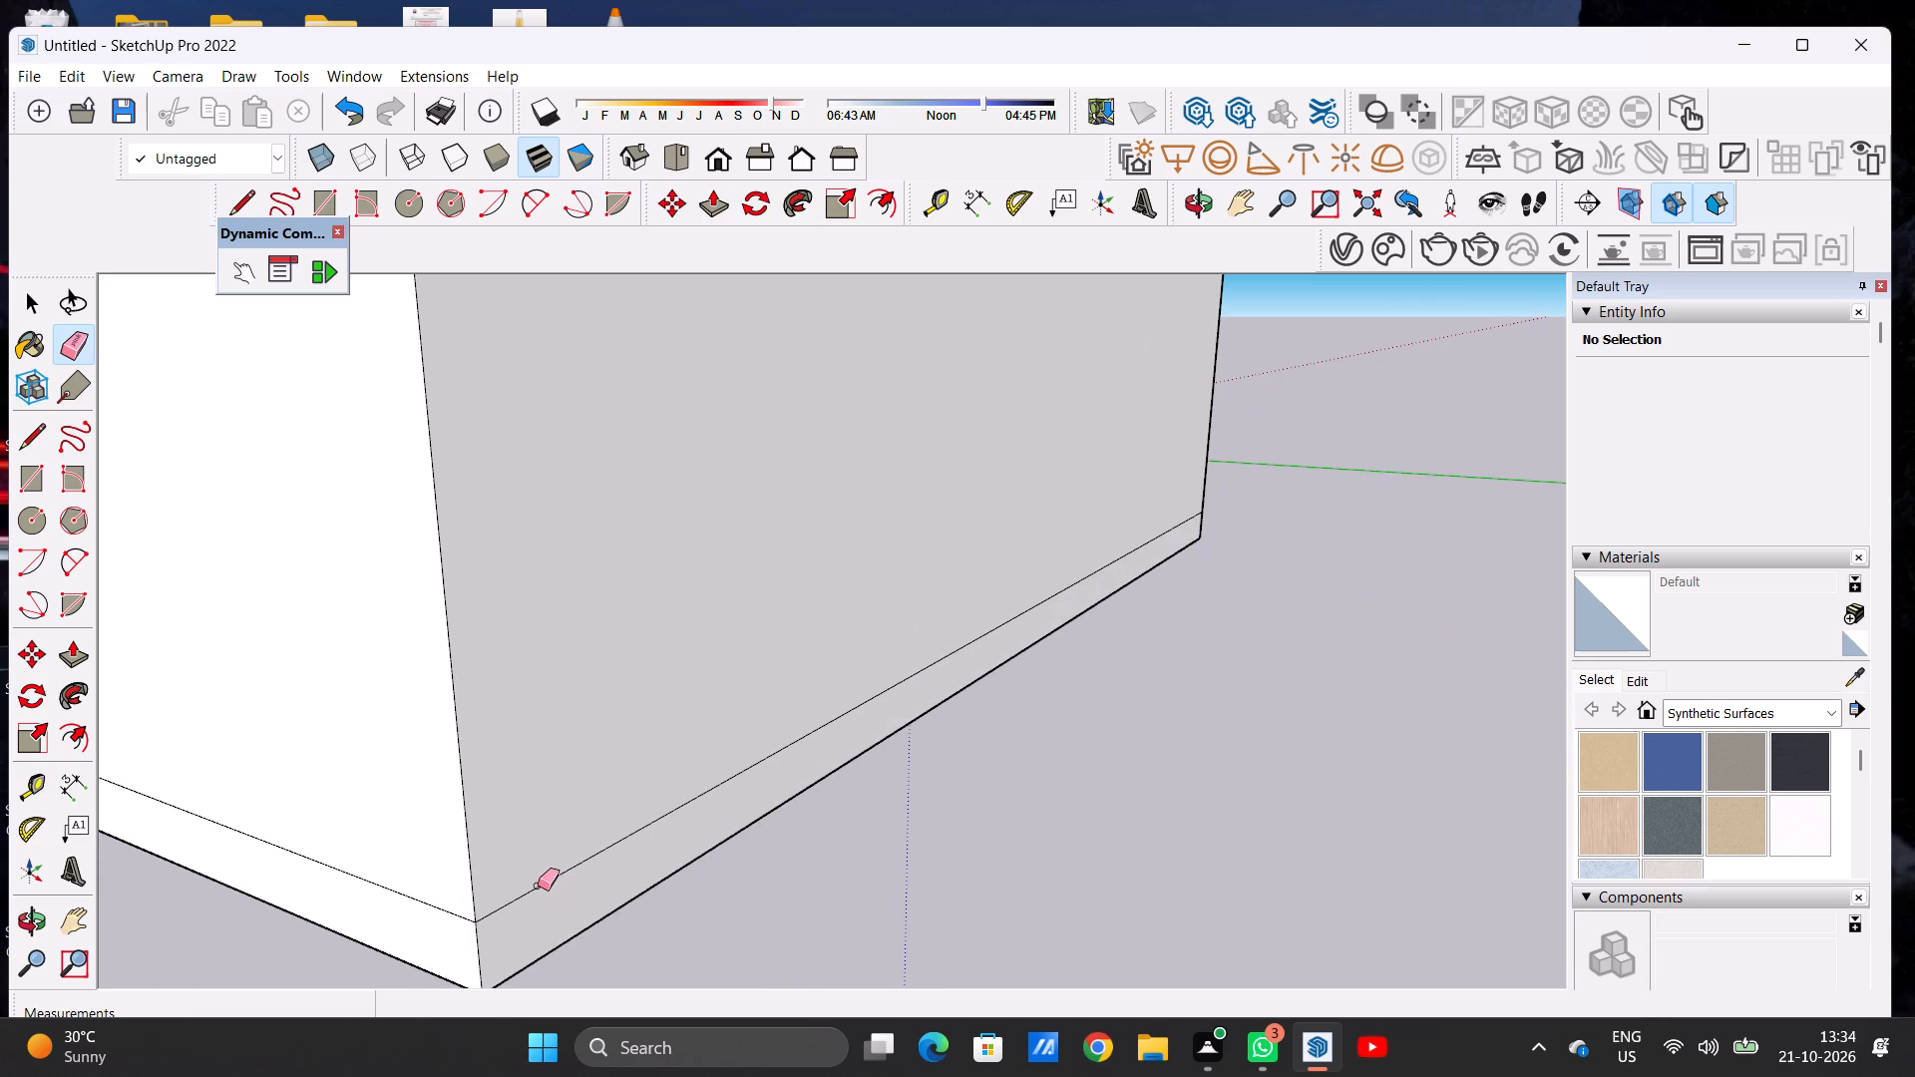
left_click_drag(538, 886, 536, 897)
key("space")
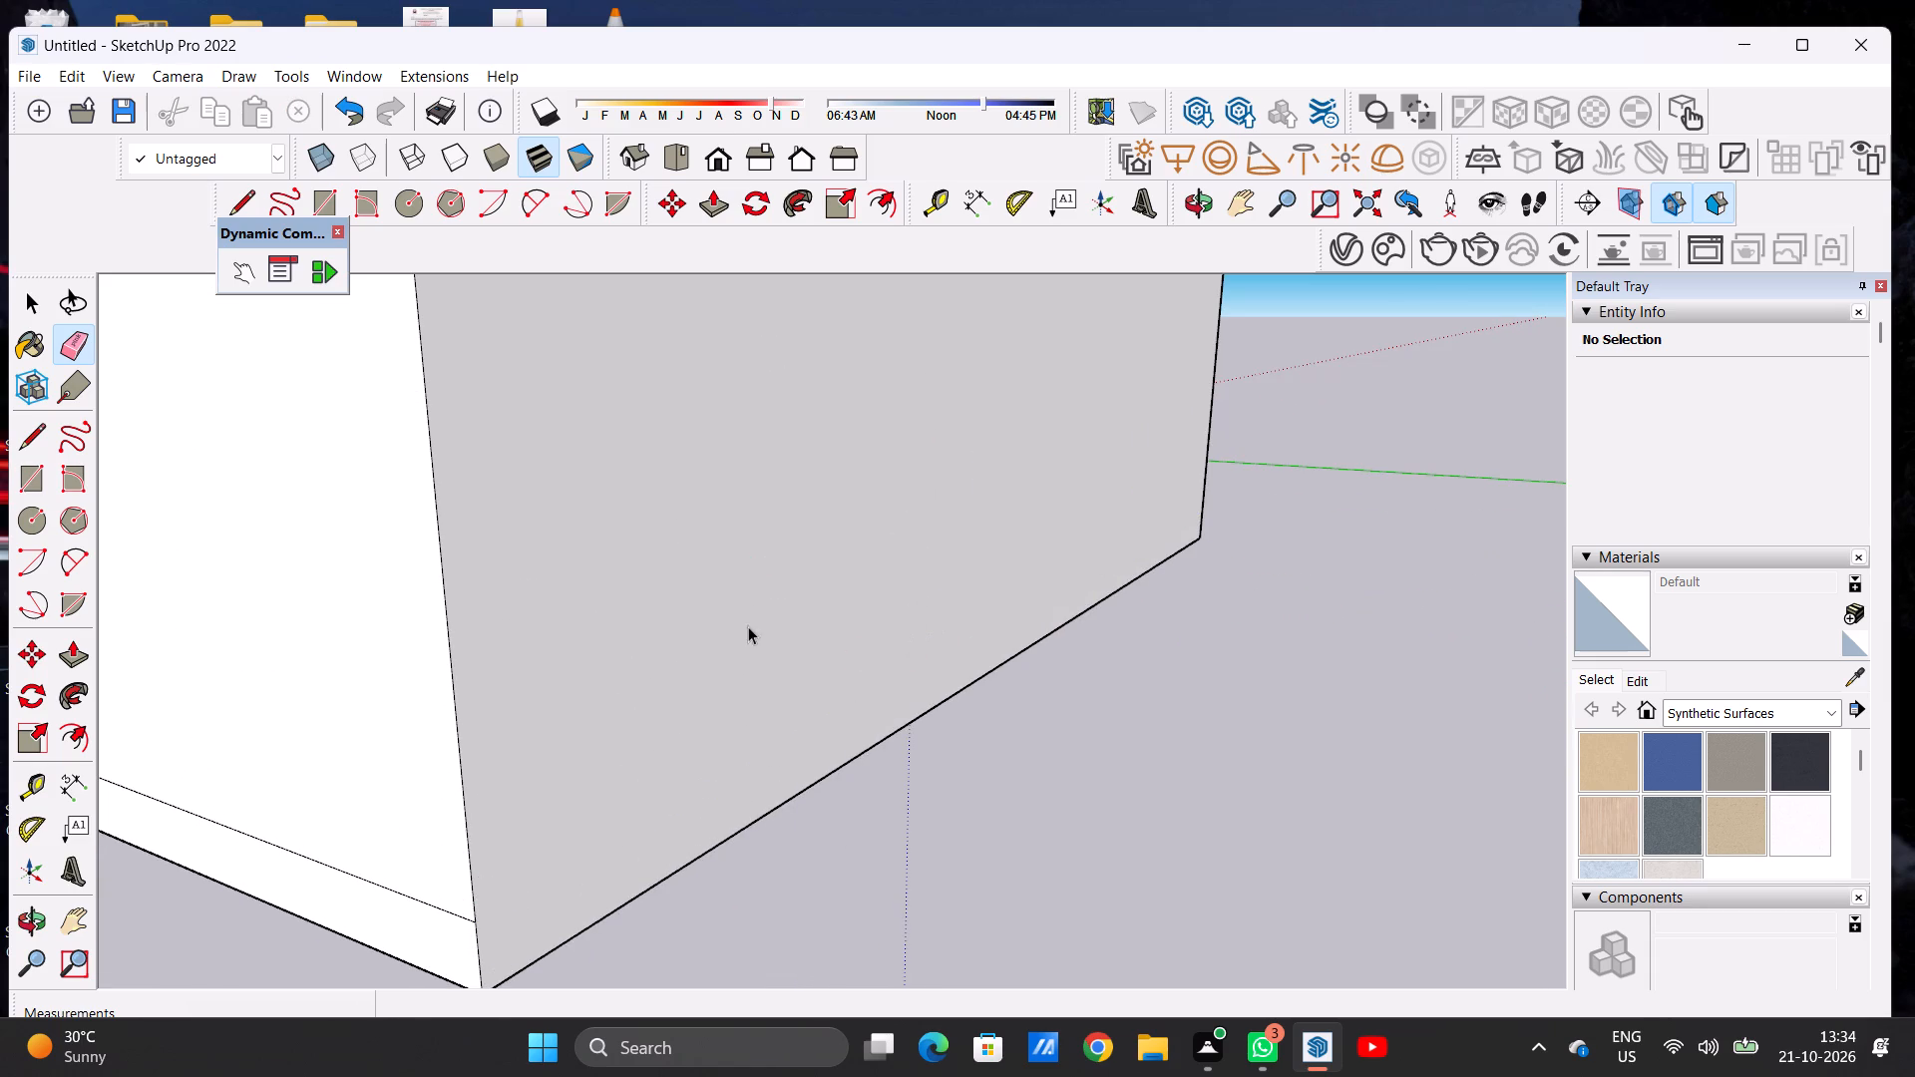
Push/Pull the merged rear wall face outward to deepen the building.
scroll(749, 637, "down", 12)
middle_click_drag(735, 758, 774, 819)
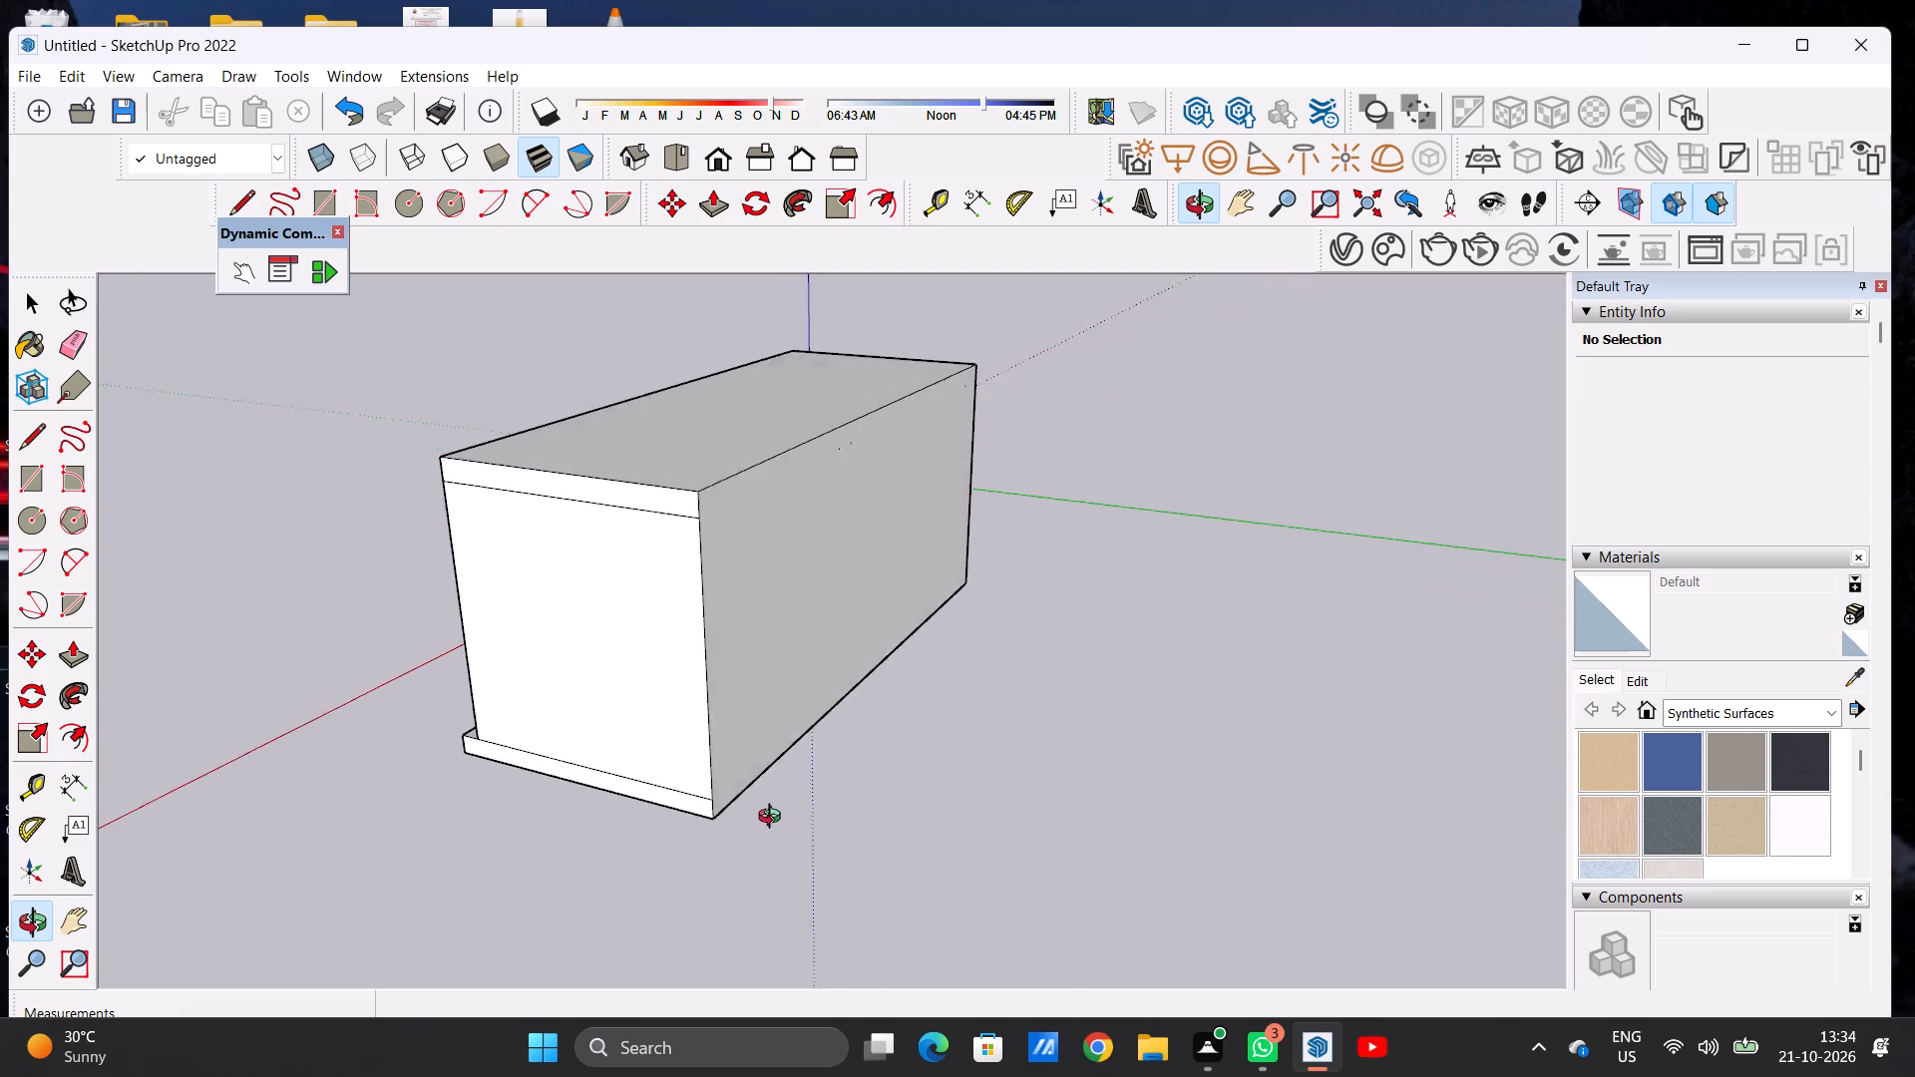
middle_click_drag(774, 819, 822, 809)
scroll(766, 559, "up", 2)
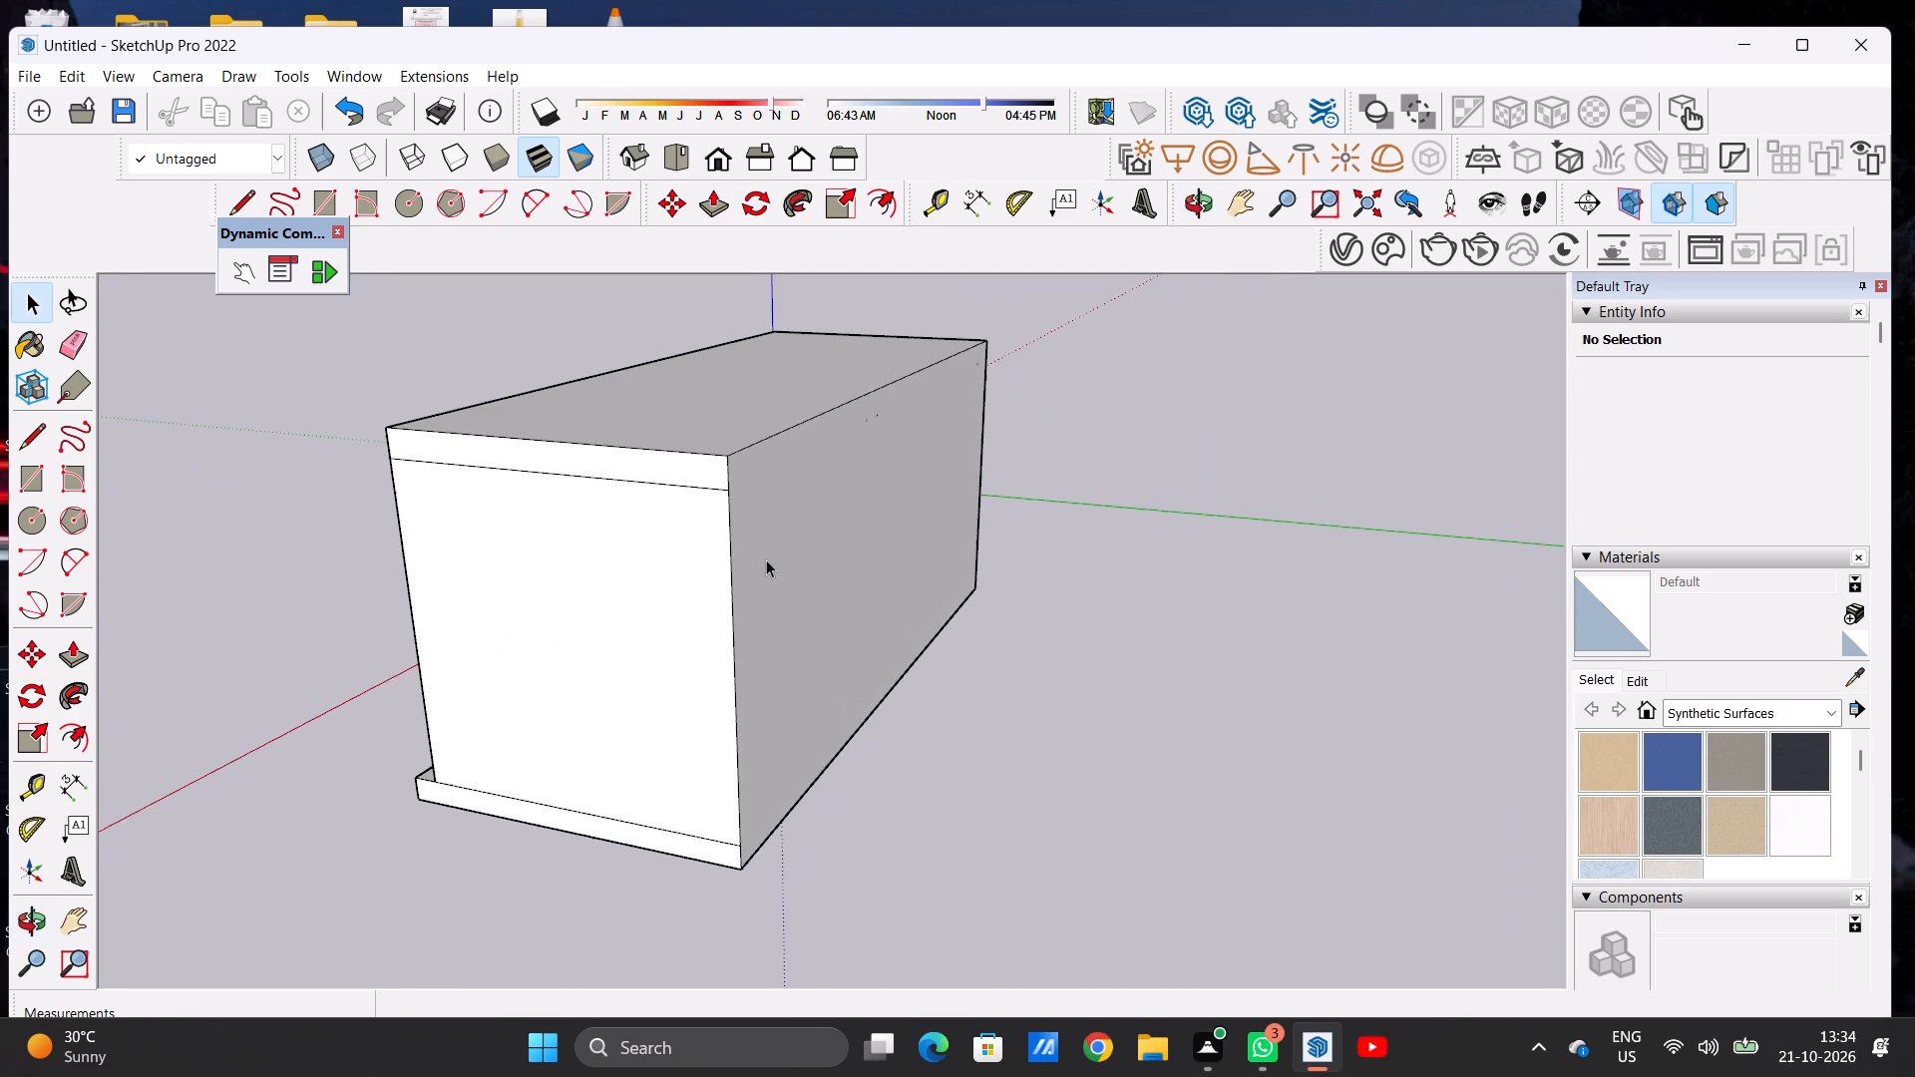
scroll(766, 559, "up", 2)
key("p")
left_click(763, 556)
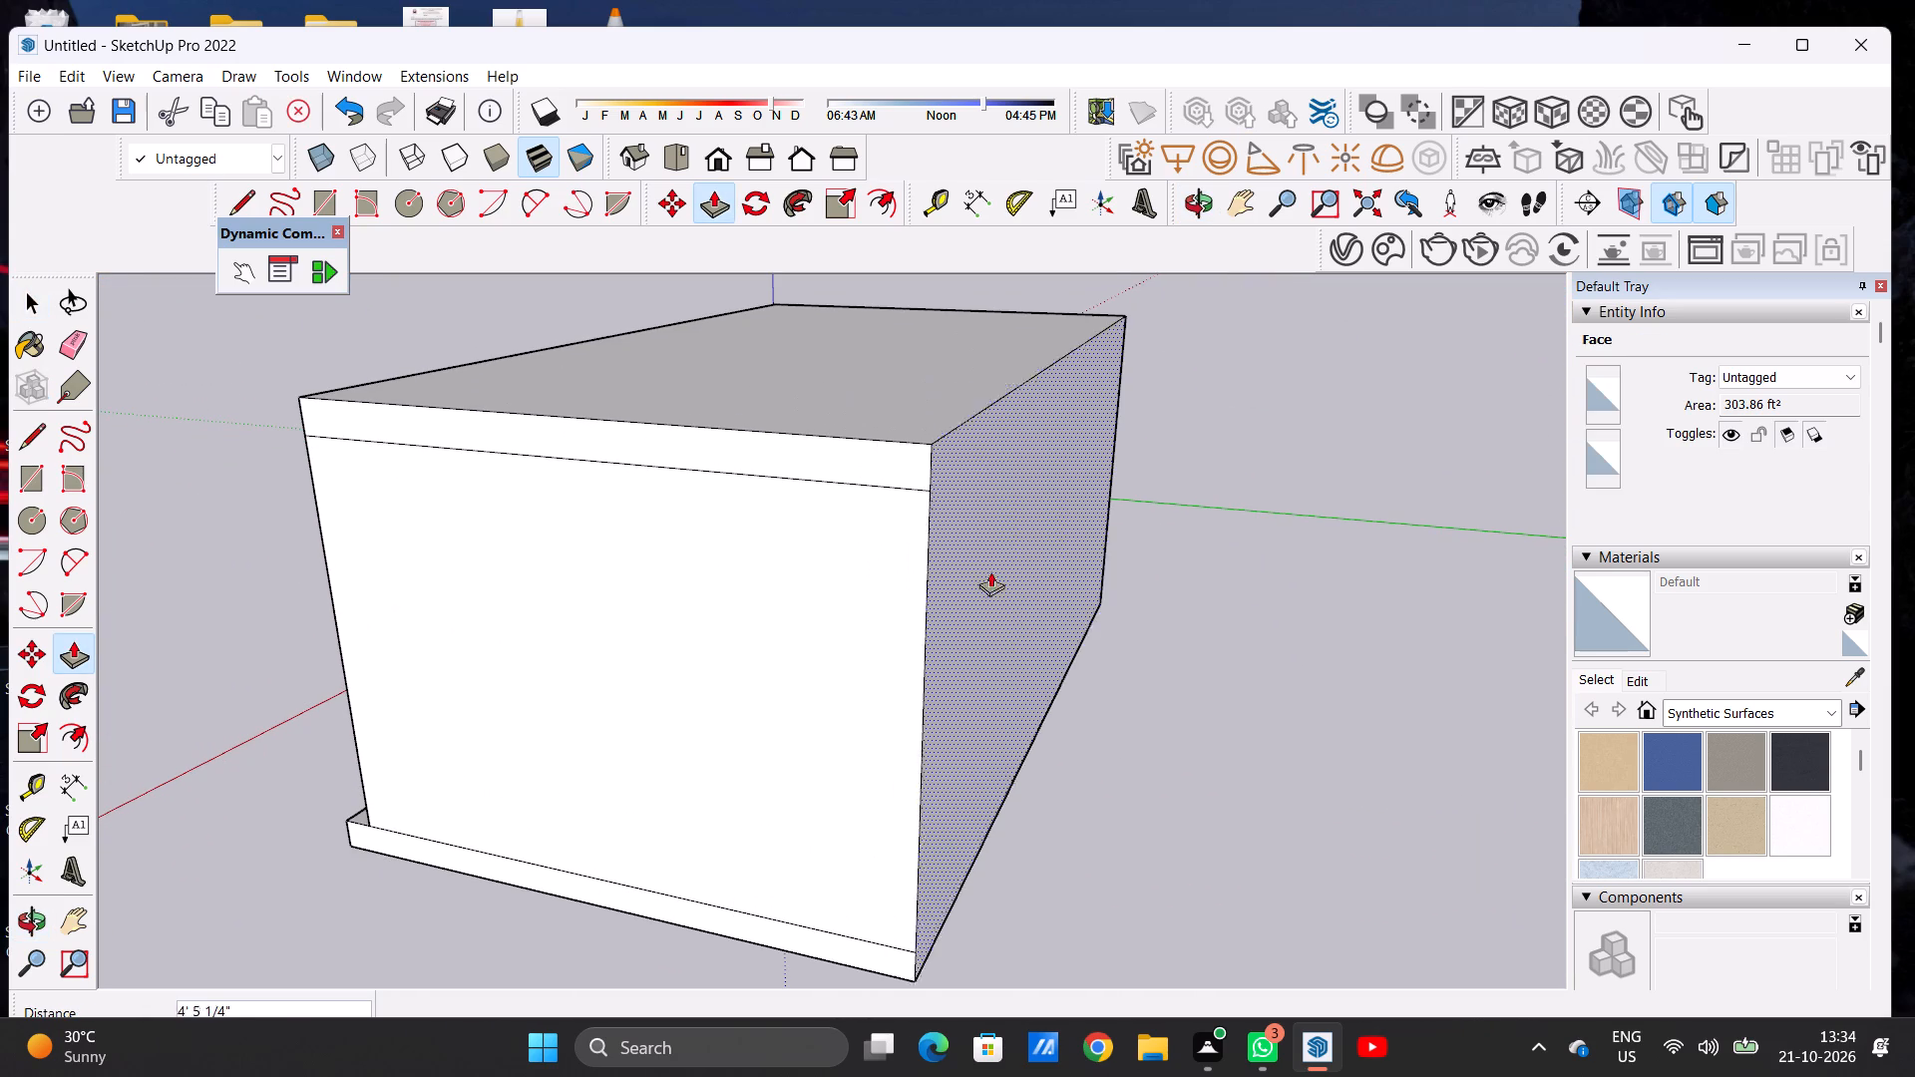
left_click(1074, 583)
key("space")
Examine the deepened building's proportions from the front, the end and above.
scroll(790, 598, "down", 10)
middle_click_drag(1058, 632, 1076, 629)
middle_click_drag(631, 539, 1243, 485)
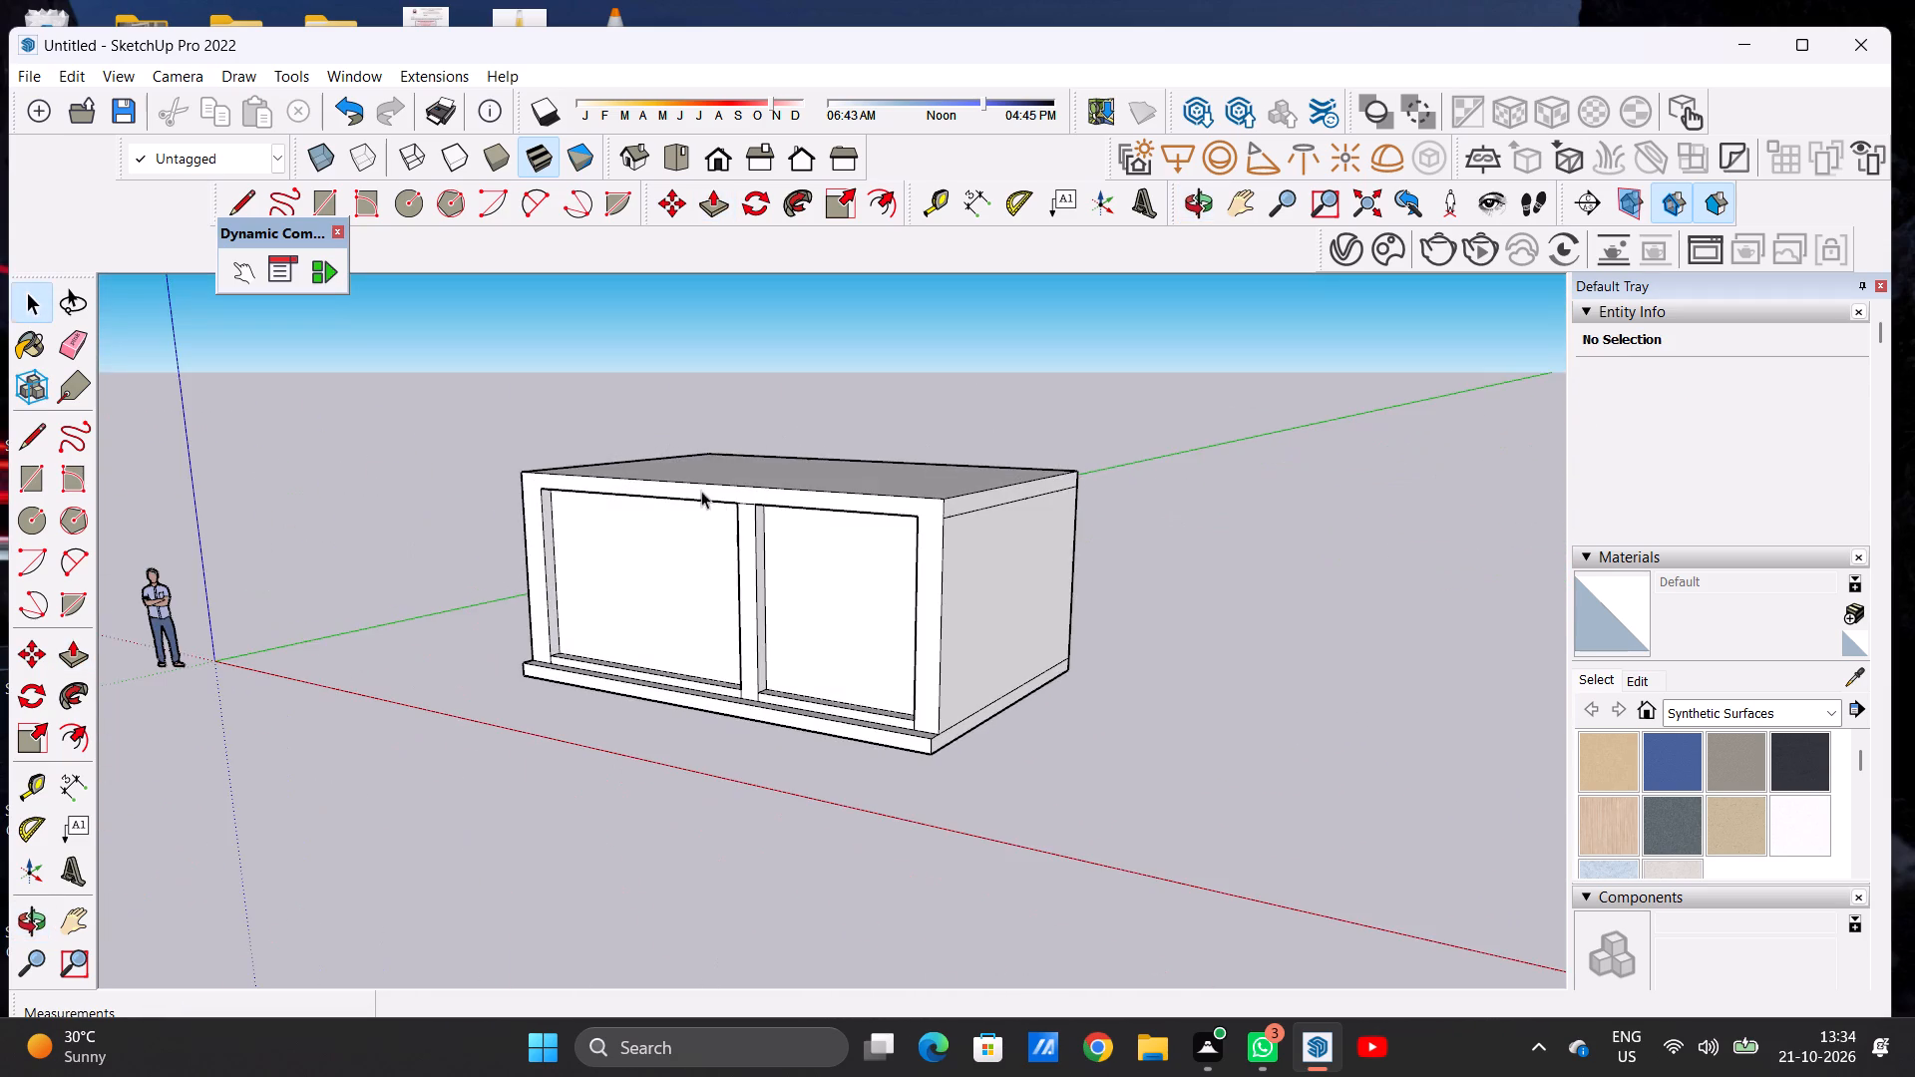
middle_click_drag(798, 522, 1078, 750)
scroll(866, 503, "up", 1)
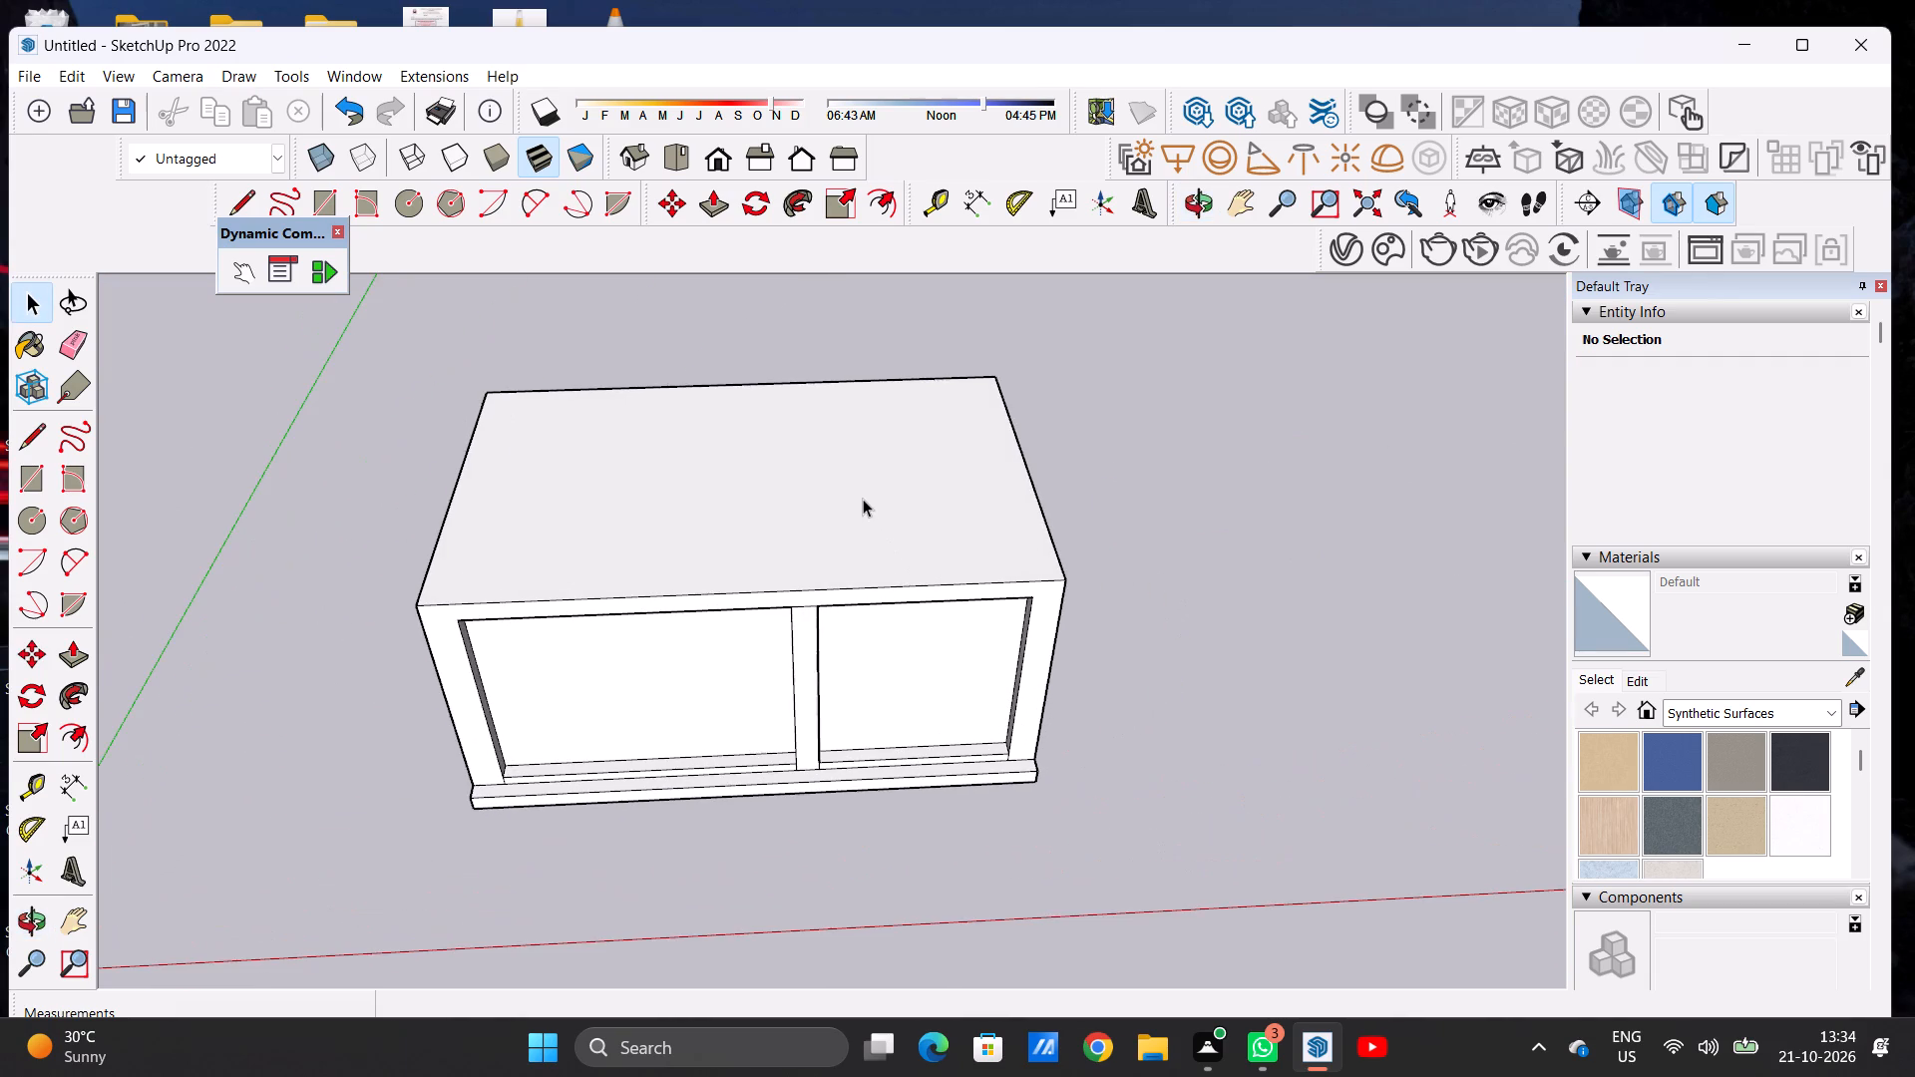
scroll(862, 522, "down", 4)
middle_click_drag(891, 535, 881, 472)
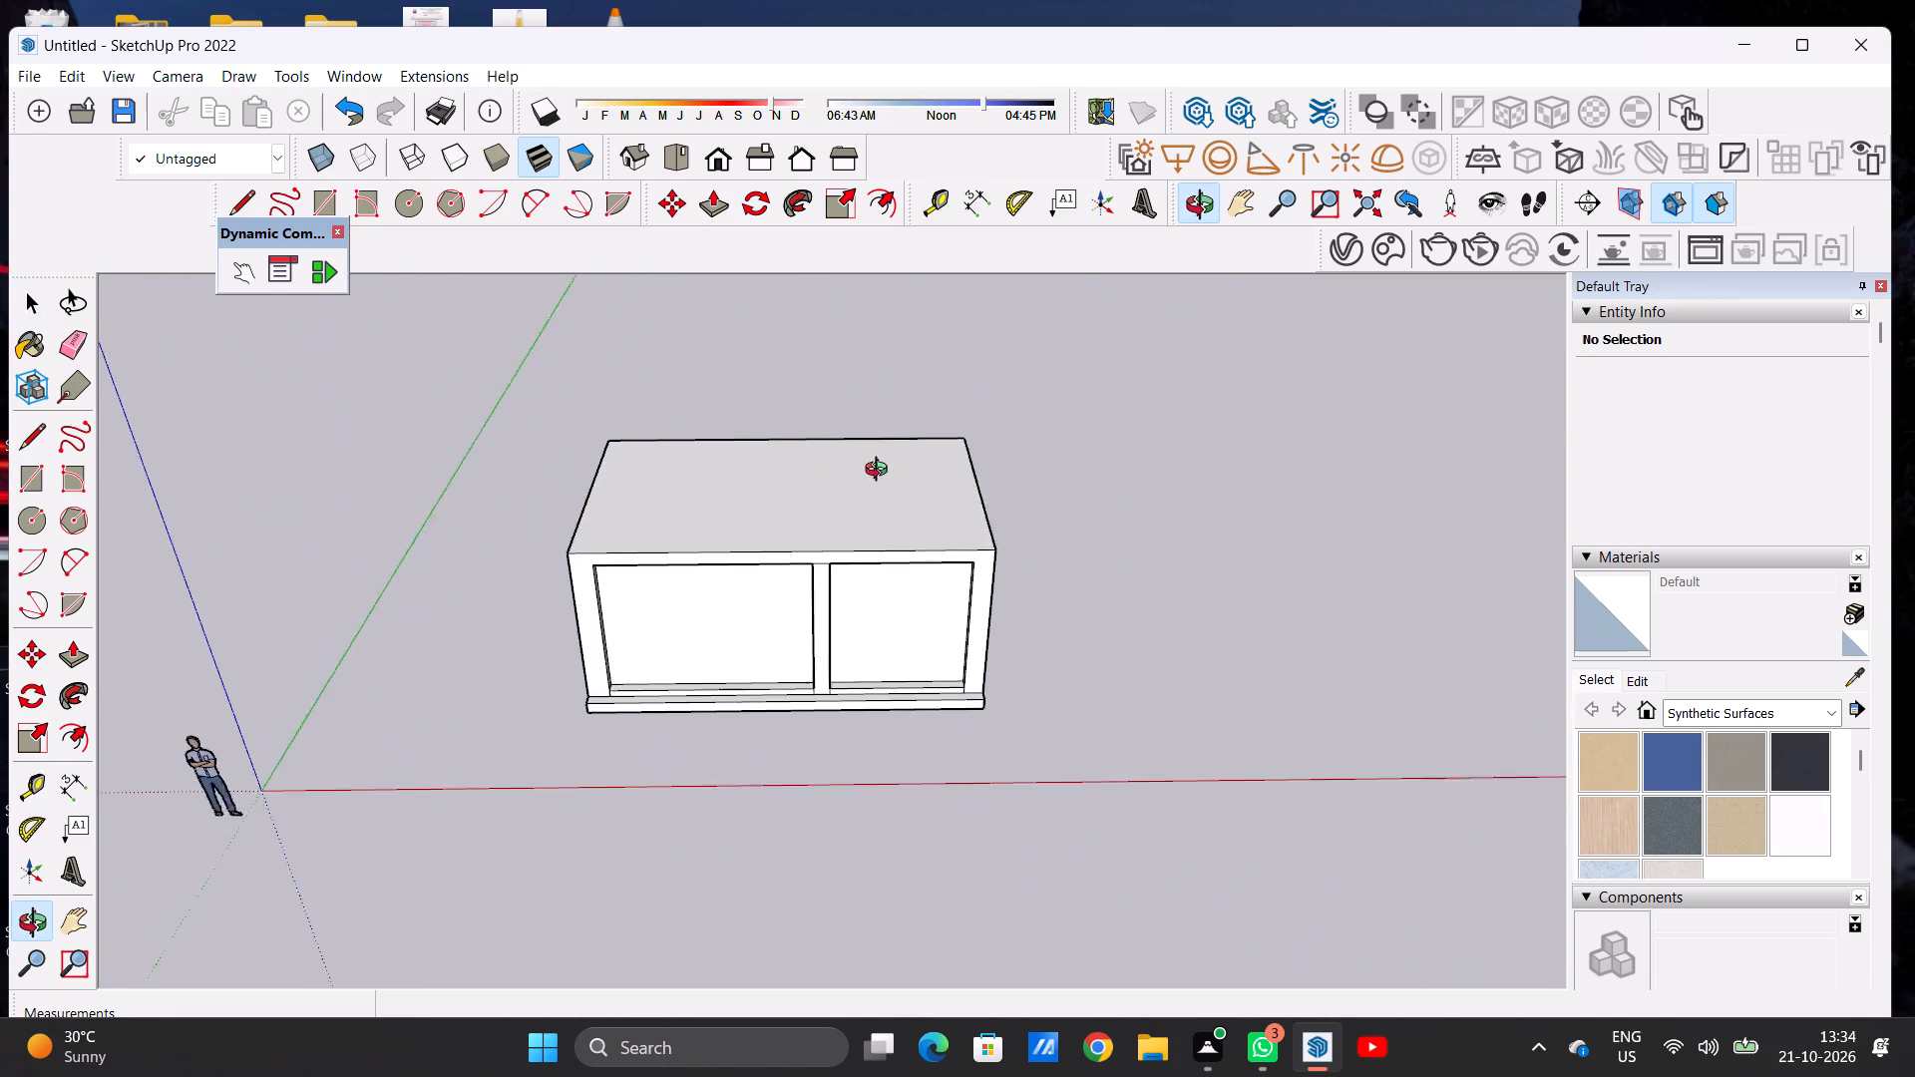
middle_click_drag(881, 472, 481, 405)
middle_click_drag(1077, 697, 1207, 721)
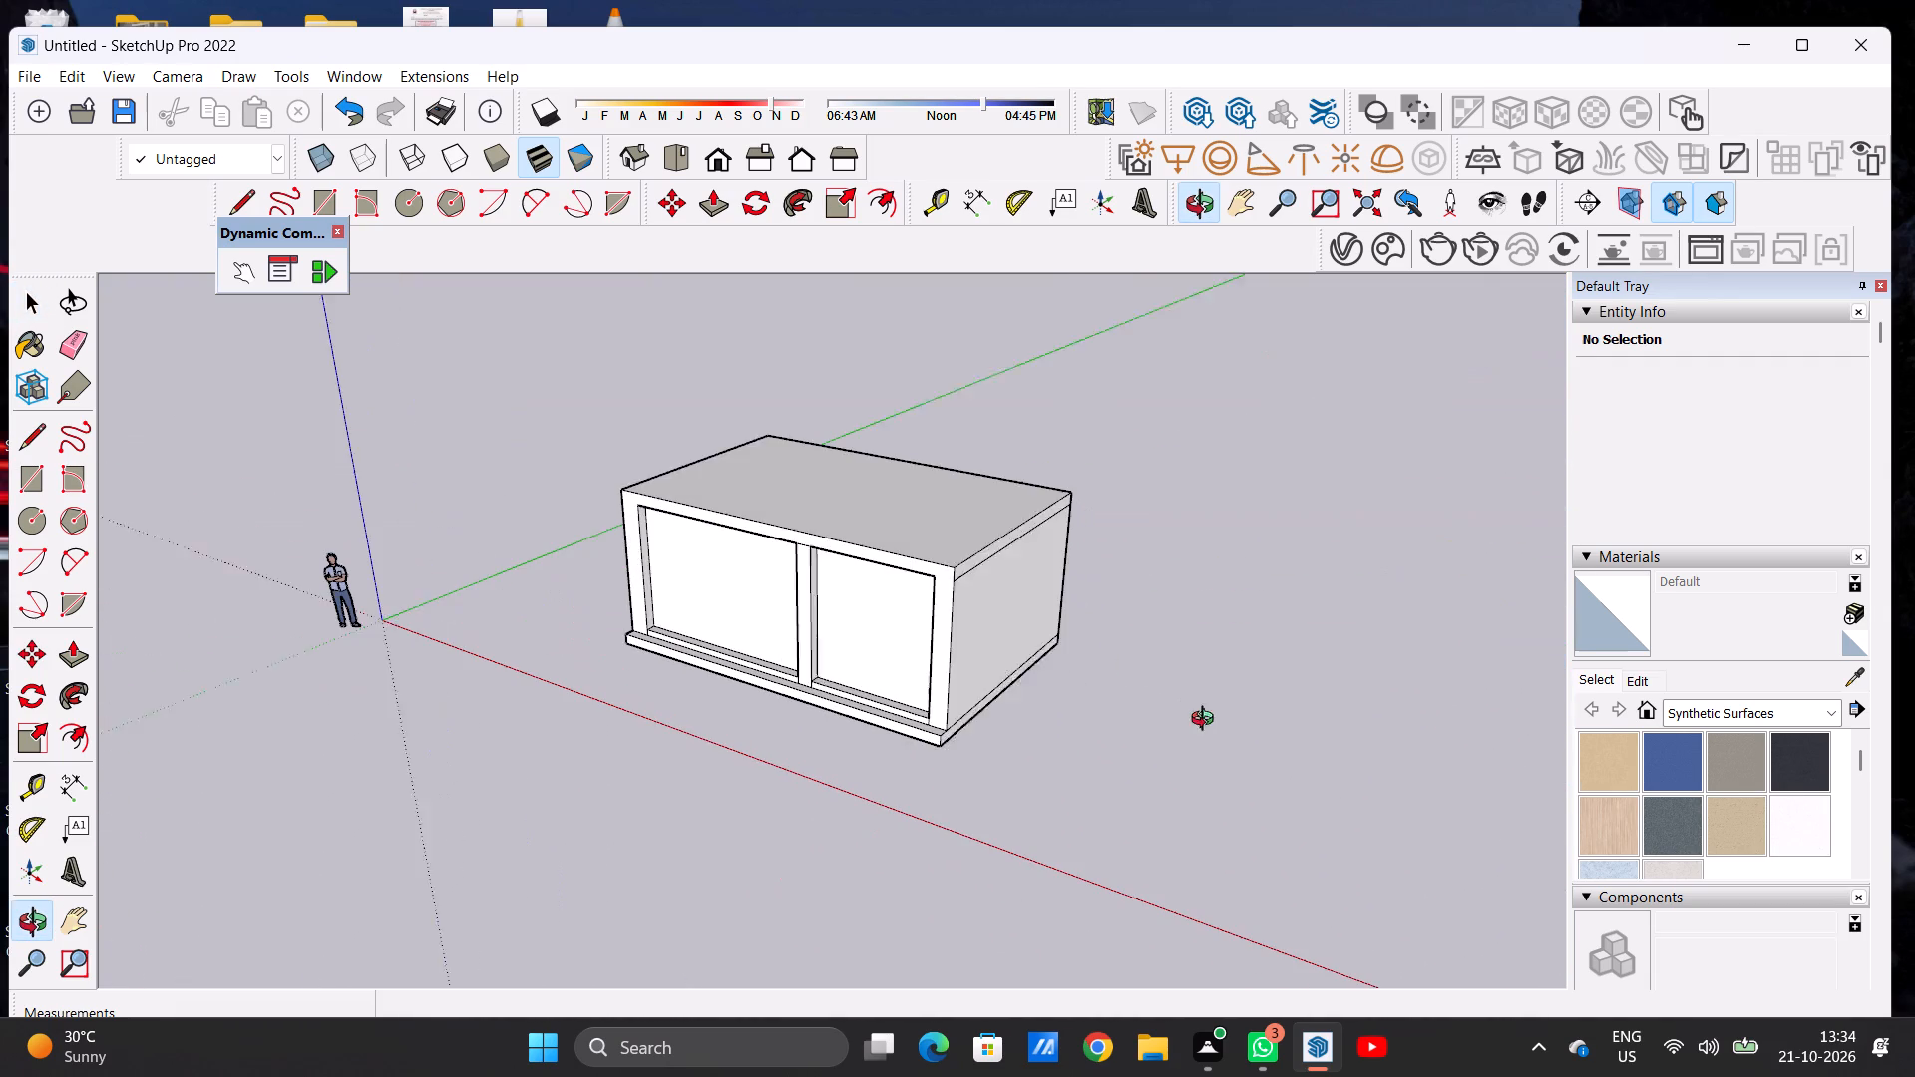
middle_click_drag(1207, 721, 1214, 732)
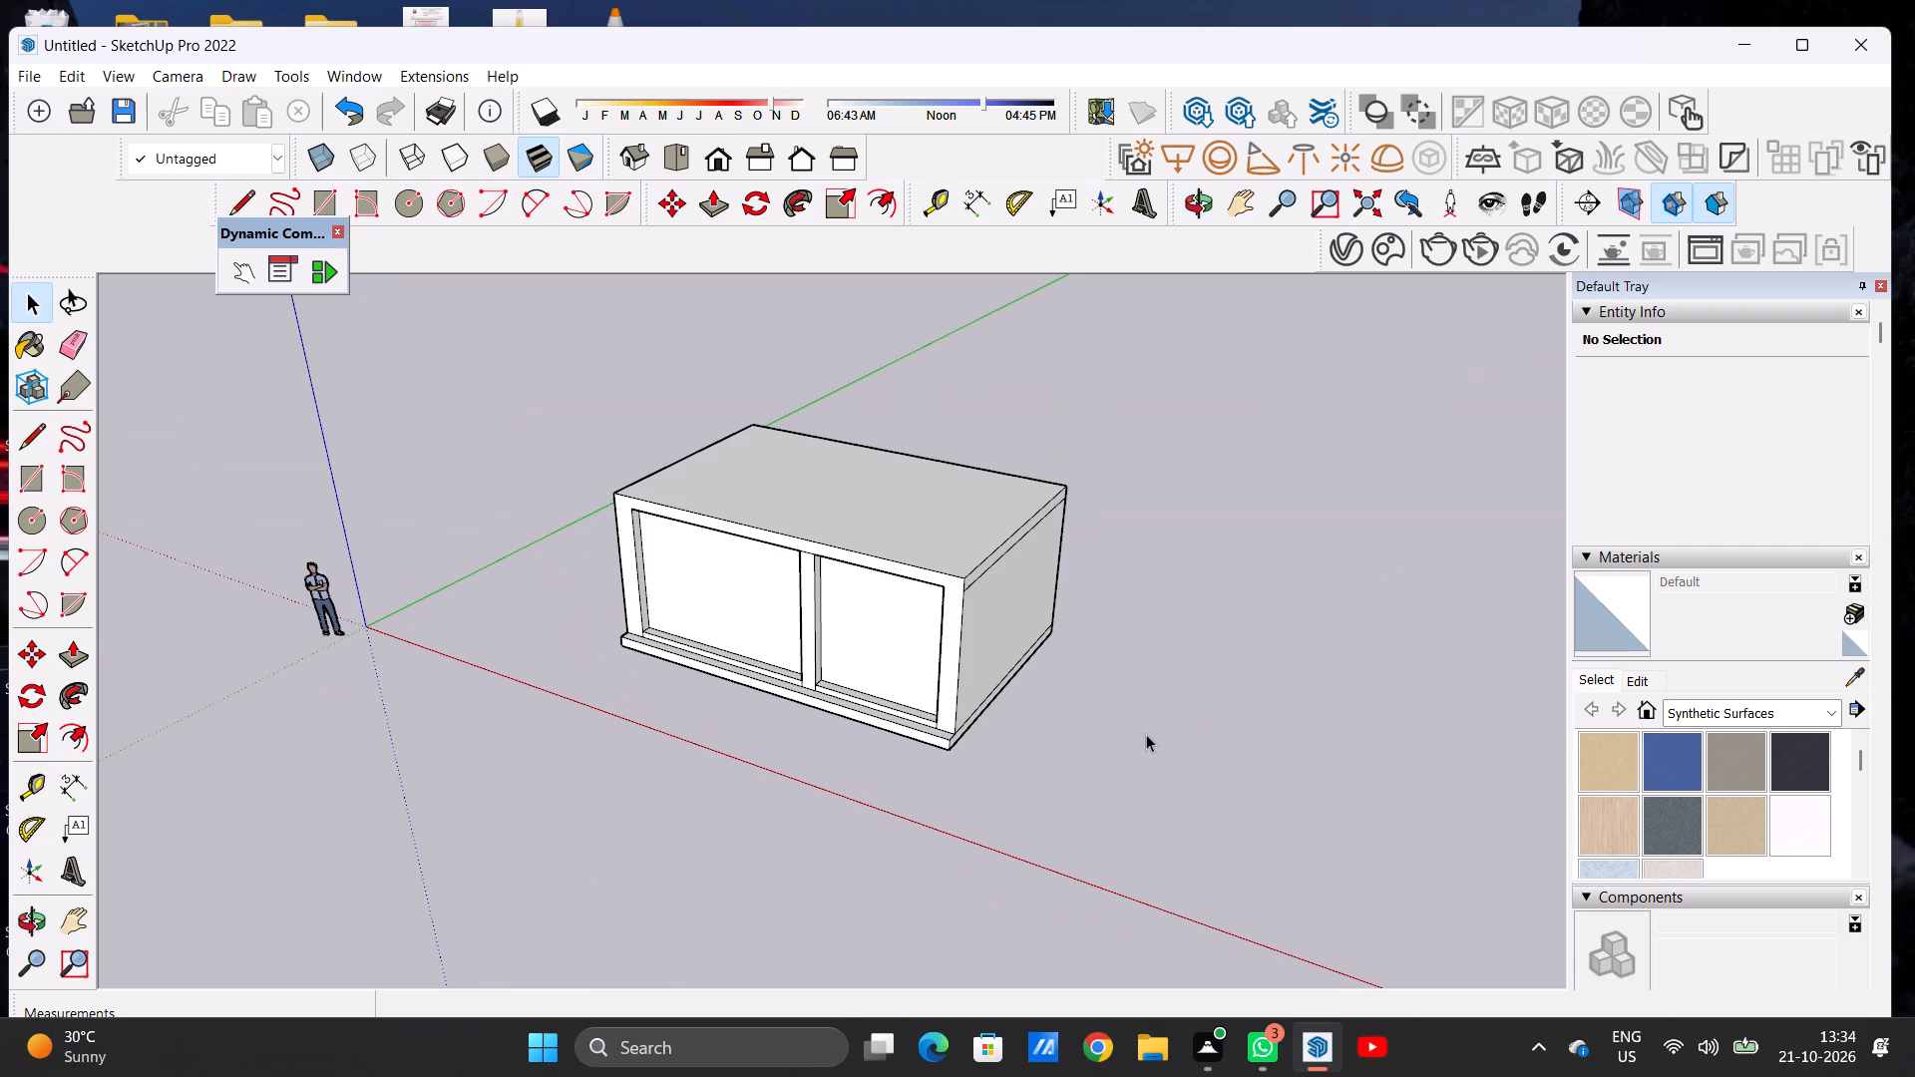
scroll(1108, 690, "down", 3)
middle_click_drag(1167, 665, 1262, 569)
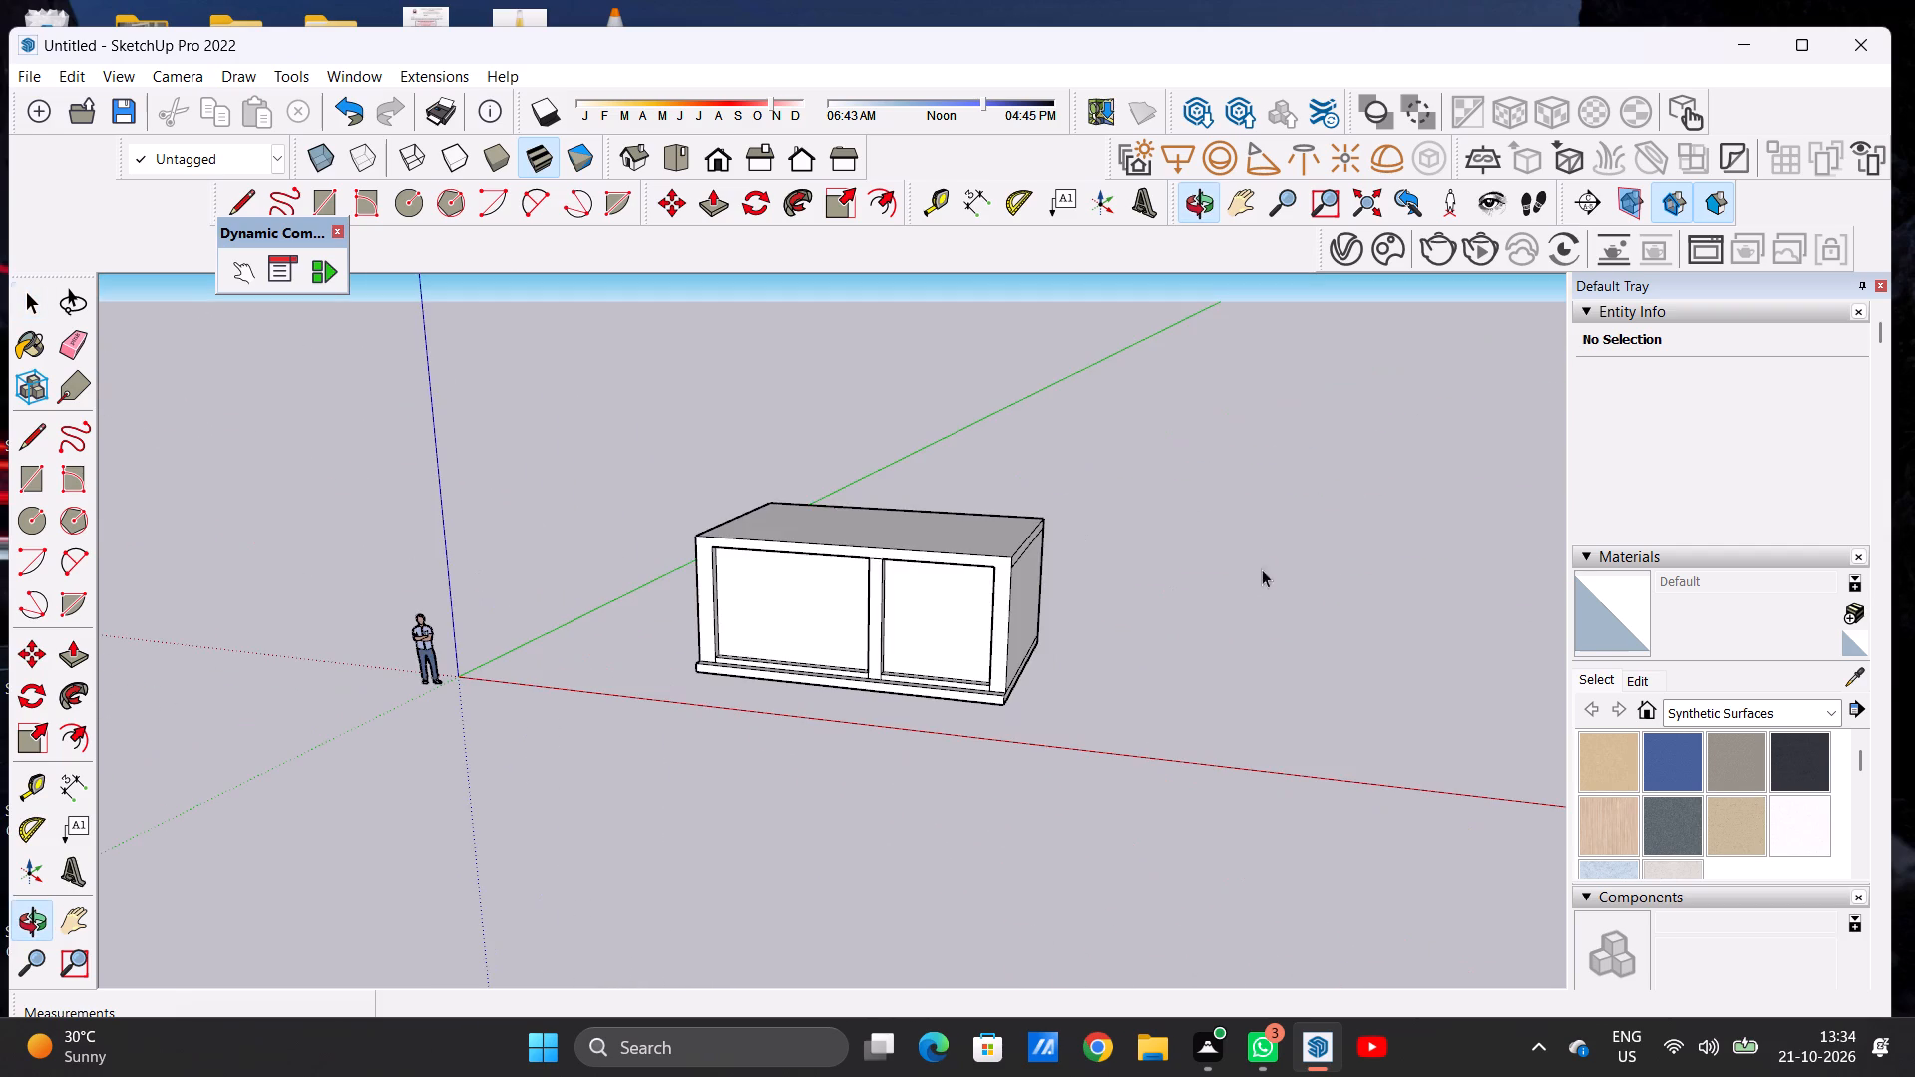
middle_click_drag(964, 559, 1153, 837)
scroll(934, 513, "up", 1)
scroll(934, 513, "down", 1)
scroll(934, 513, "up", 2)
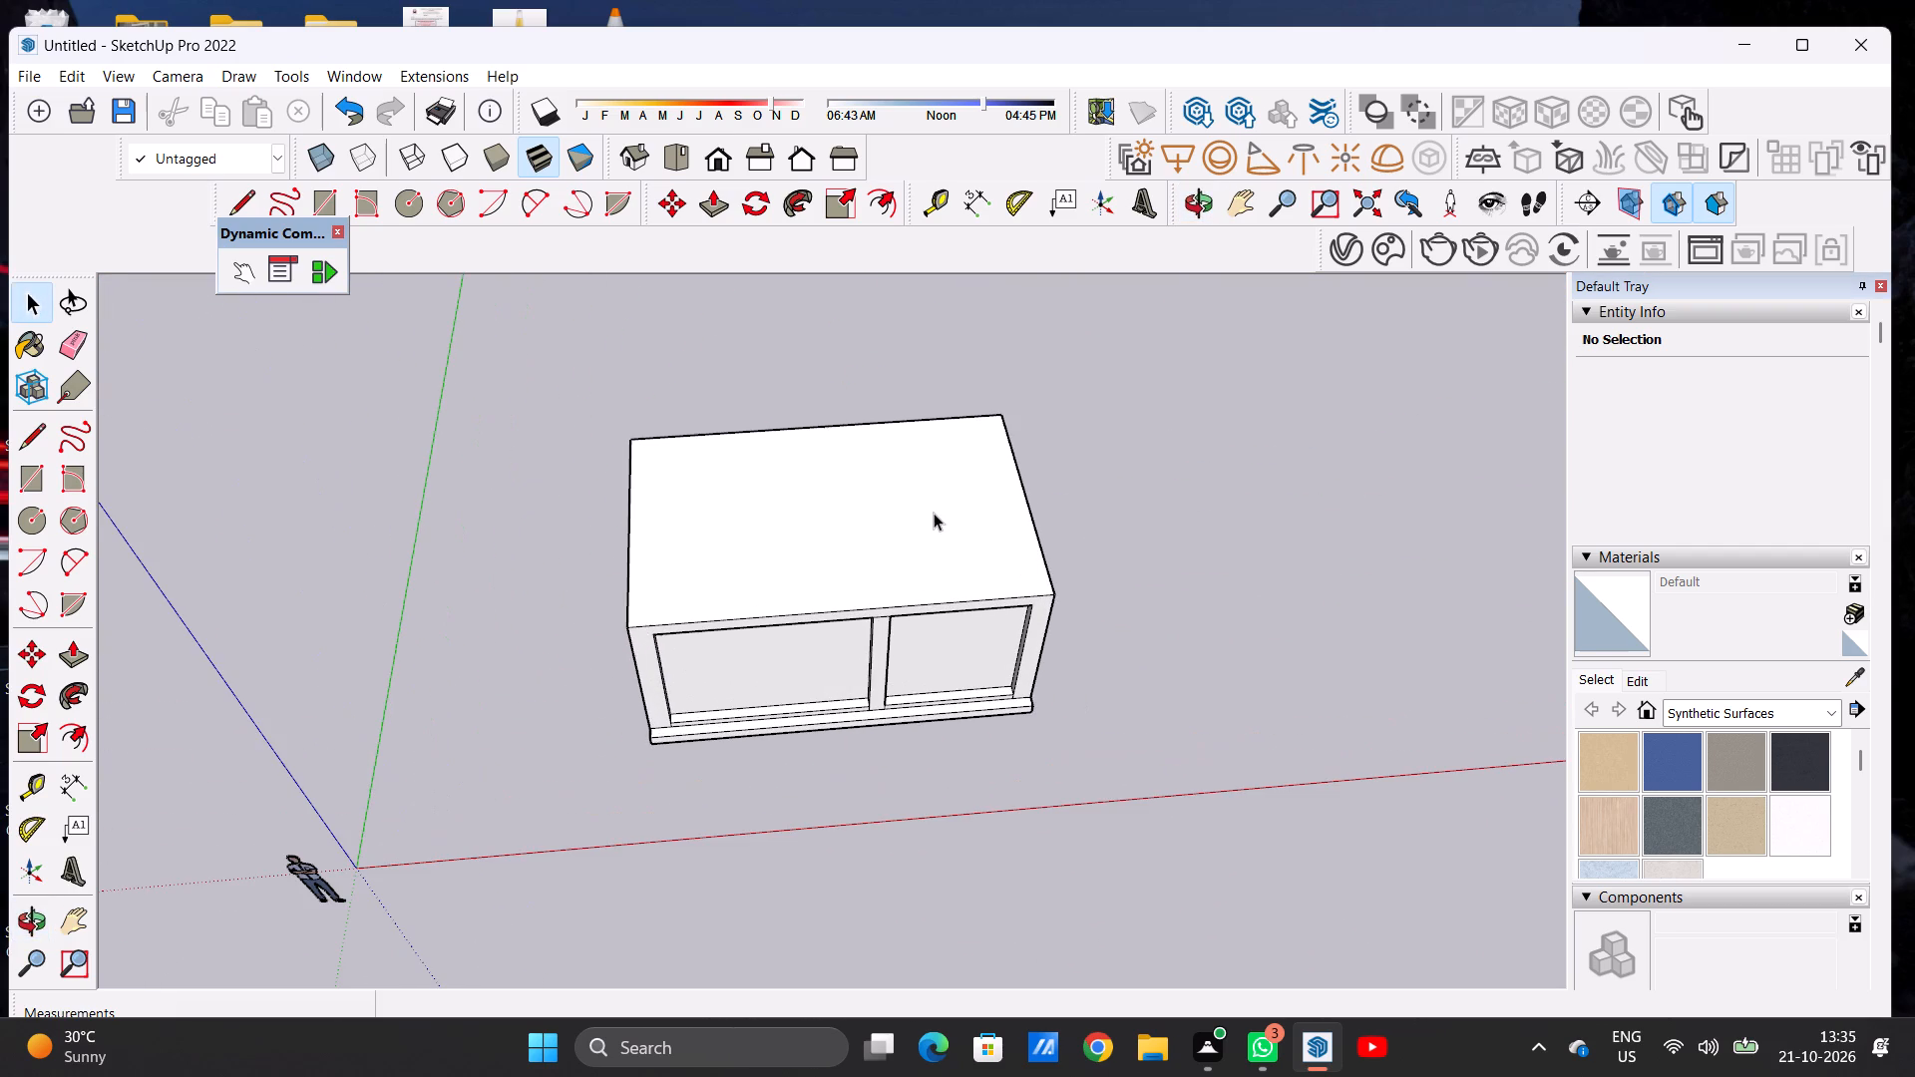
scroll(973, 619, "down", 4)
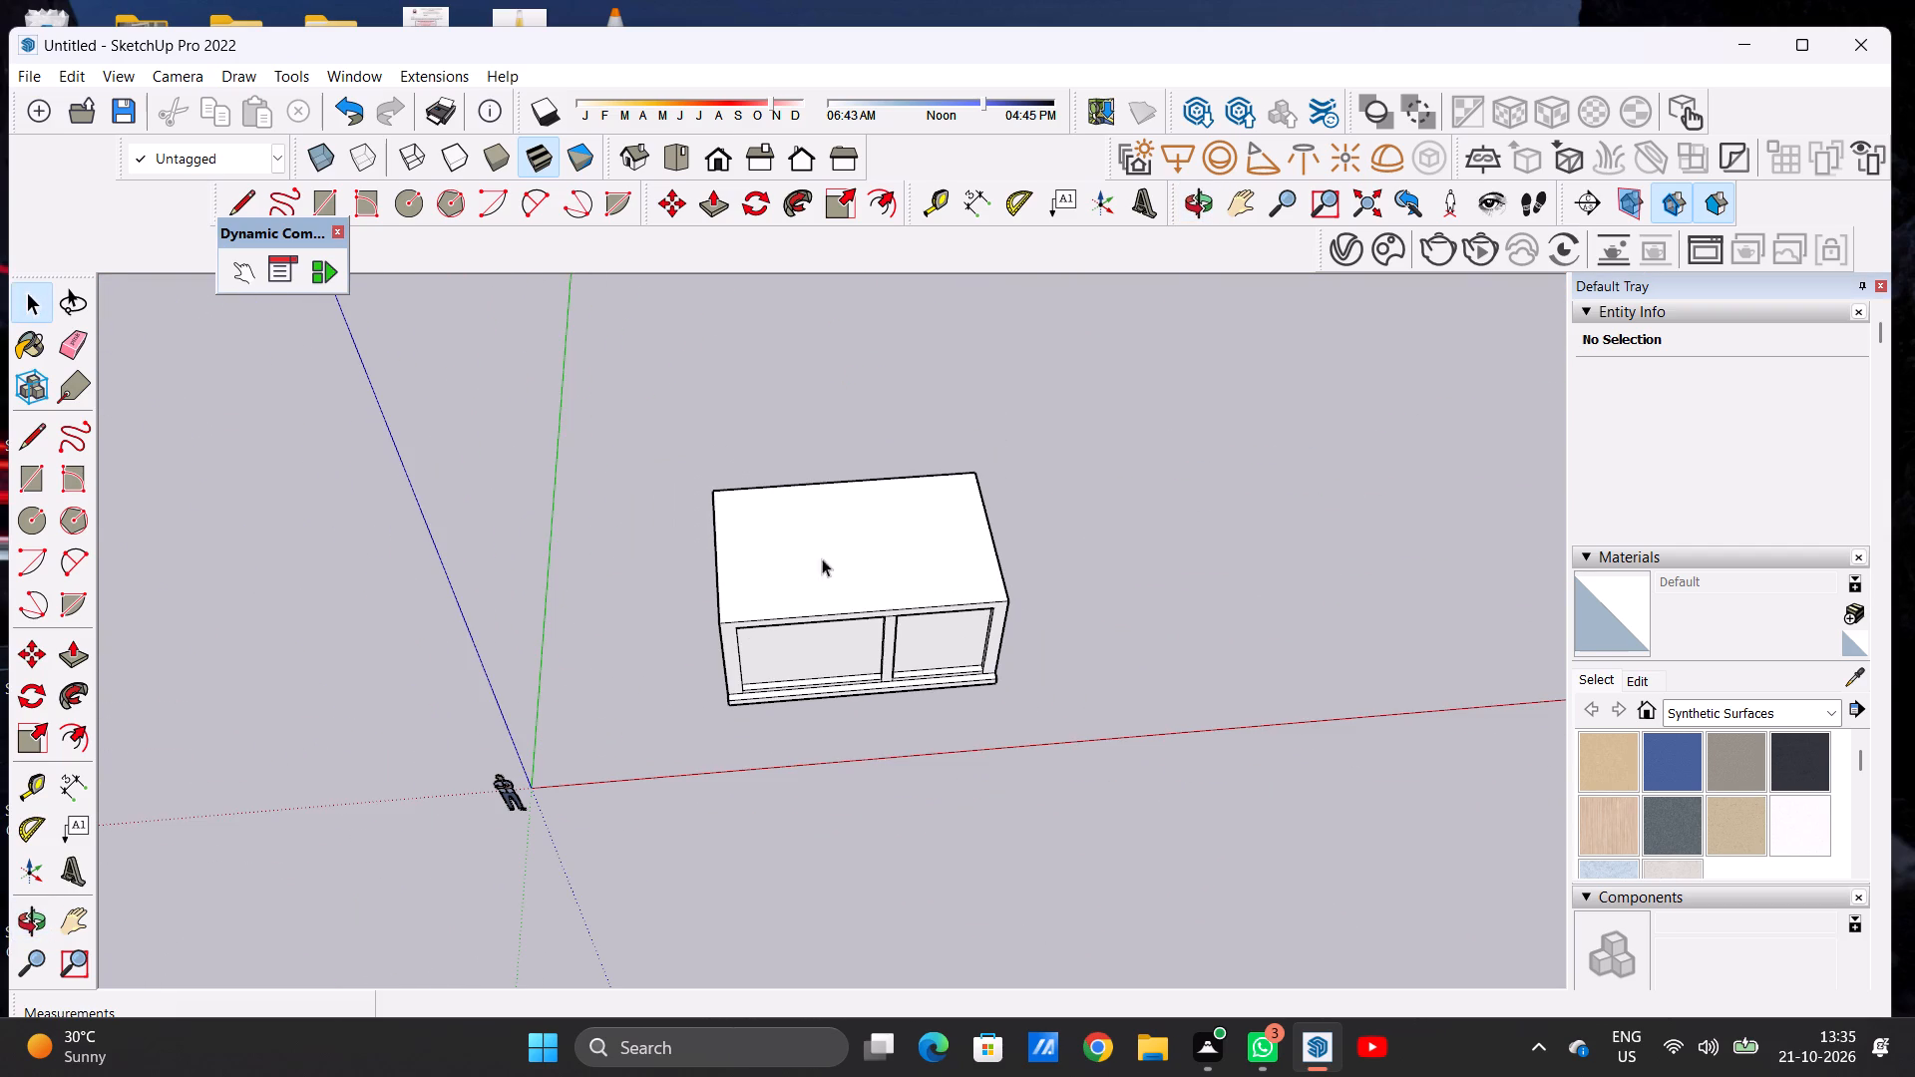
middle_click_drag(799, 517, 733, 441)
scroll(1005, 620, "up", 1)
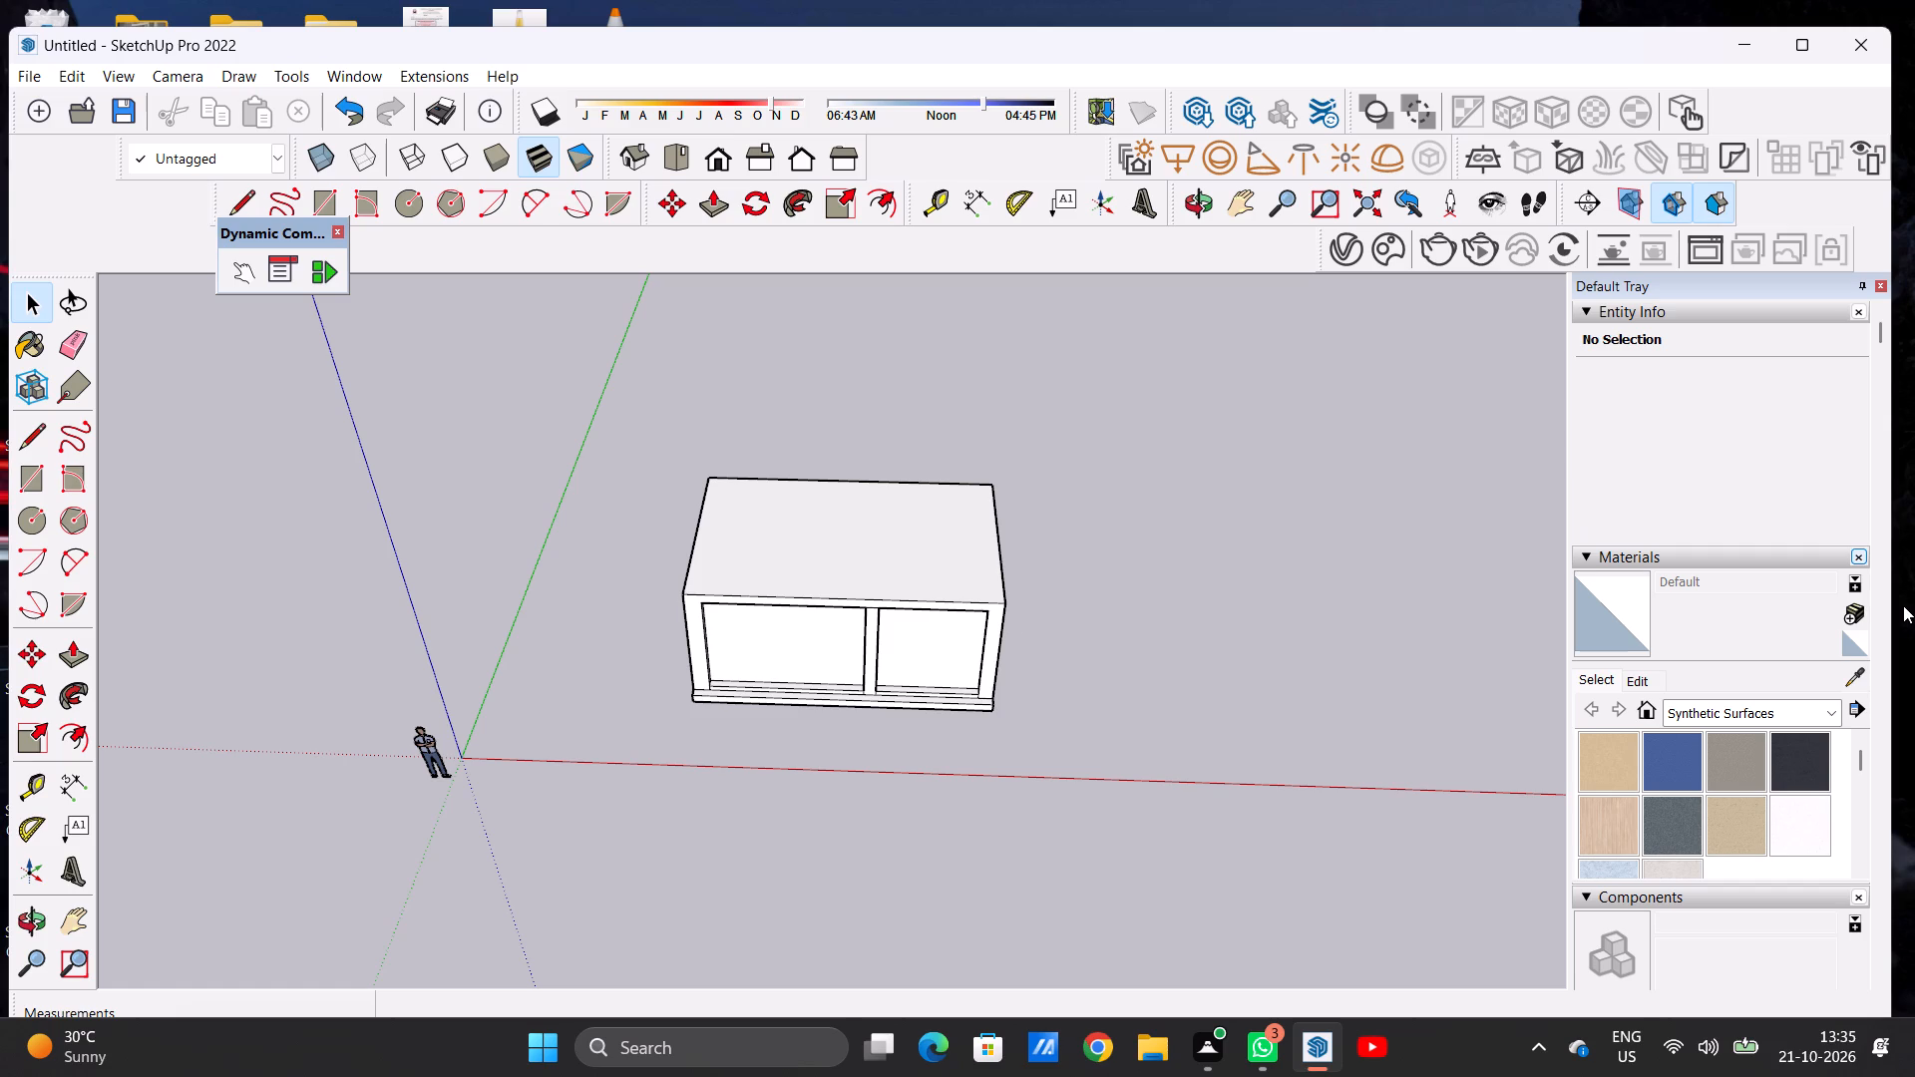
scroll(840, 605, "down", 6)
scroll(890, 609, "up", 1)
scroll(890, 609, "down", 1)
scroll(890, 609, "up", 3)
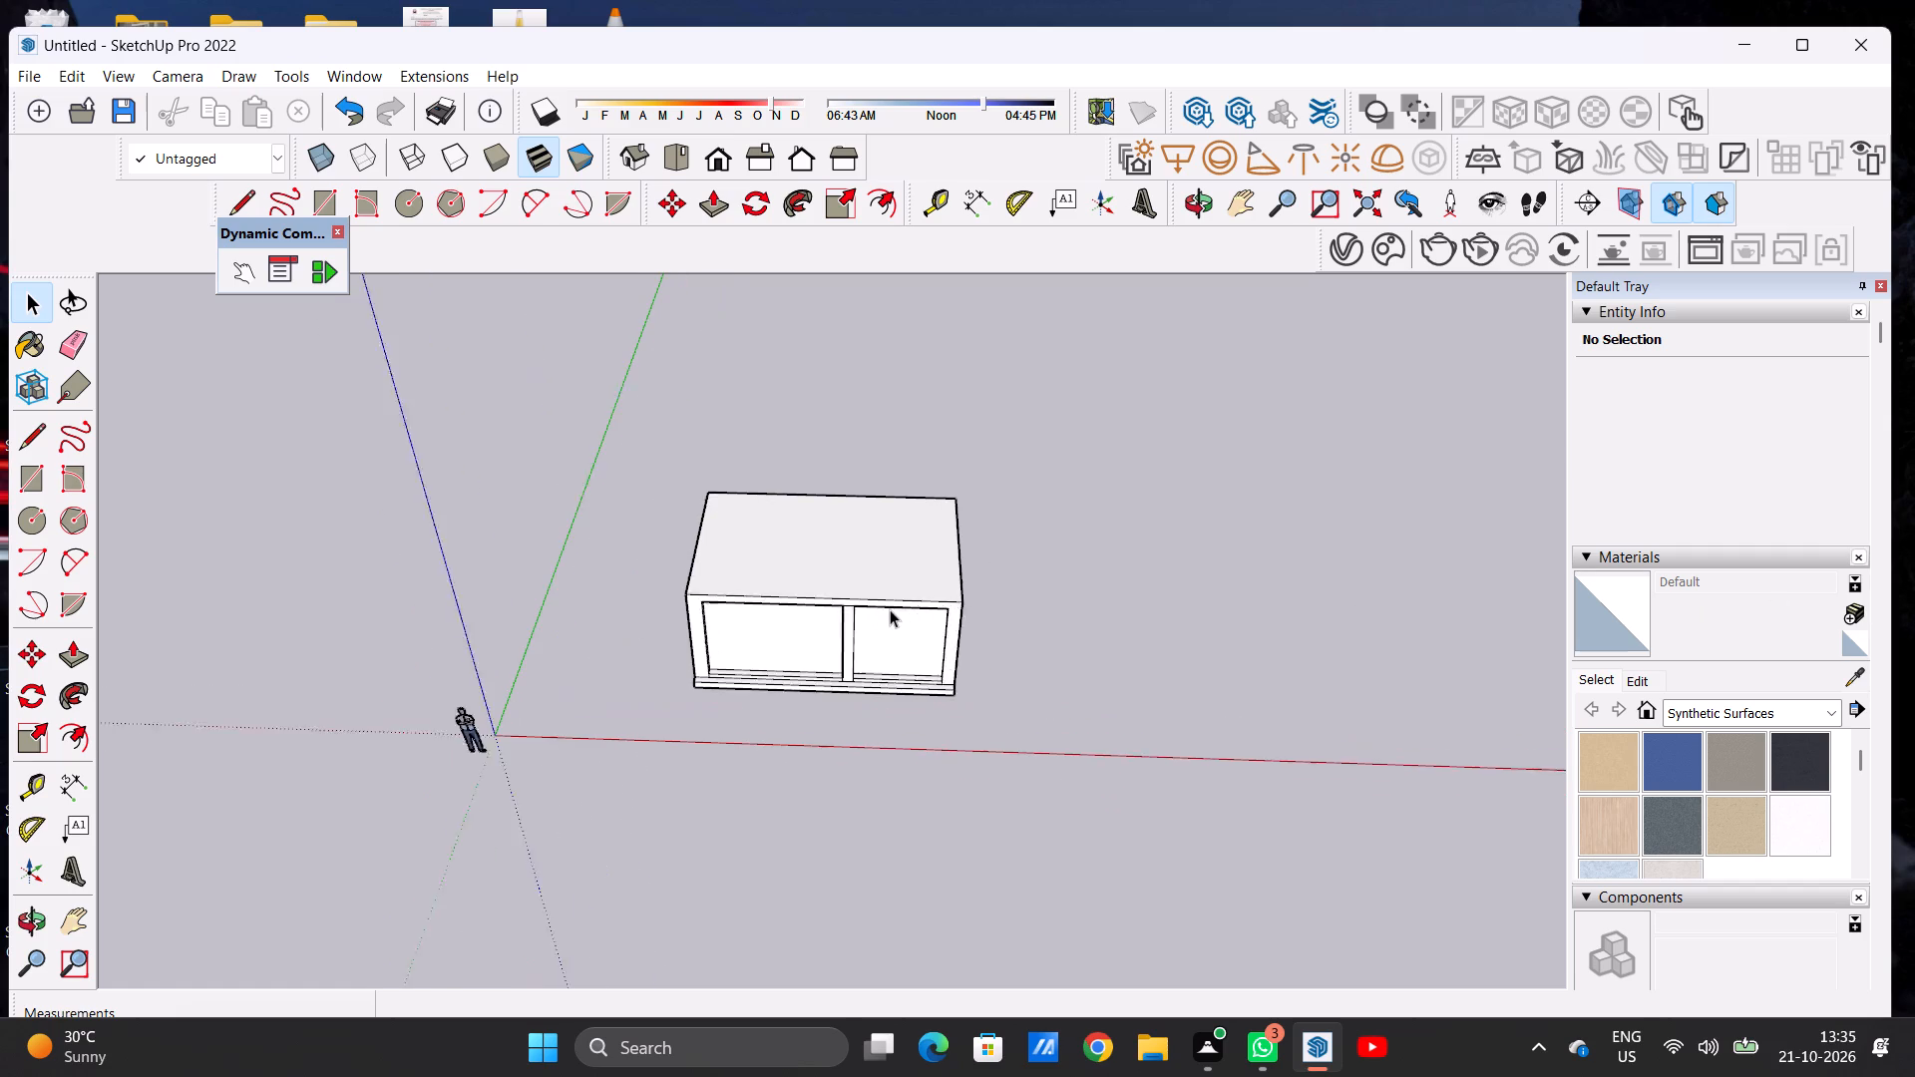
Push/Pull the rear wall face back inward by about 3' 1" to reduce the building's depth.
scroll(890, 609, "up", 1)
scroll(829, 551, "up", 6)
middle_click_drag(1148, 593, 916, 583)
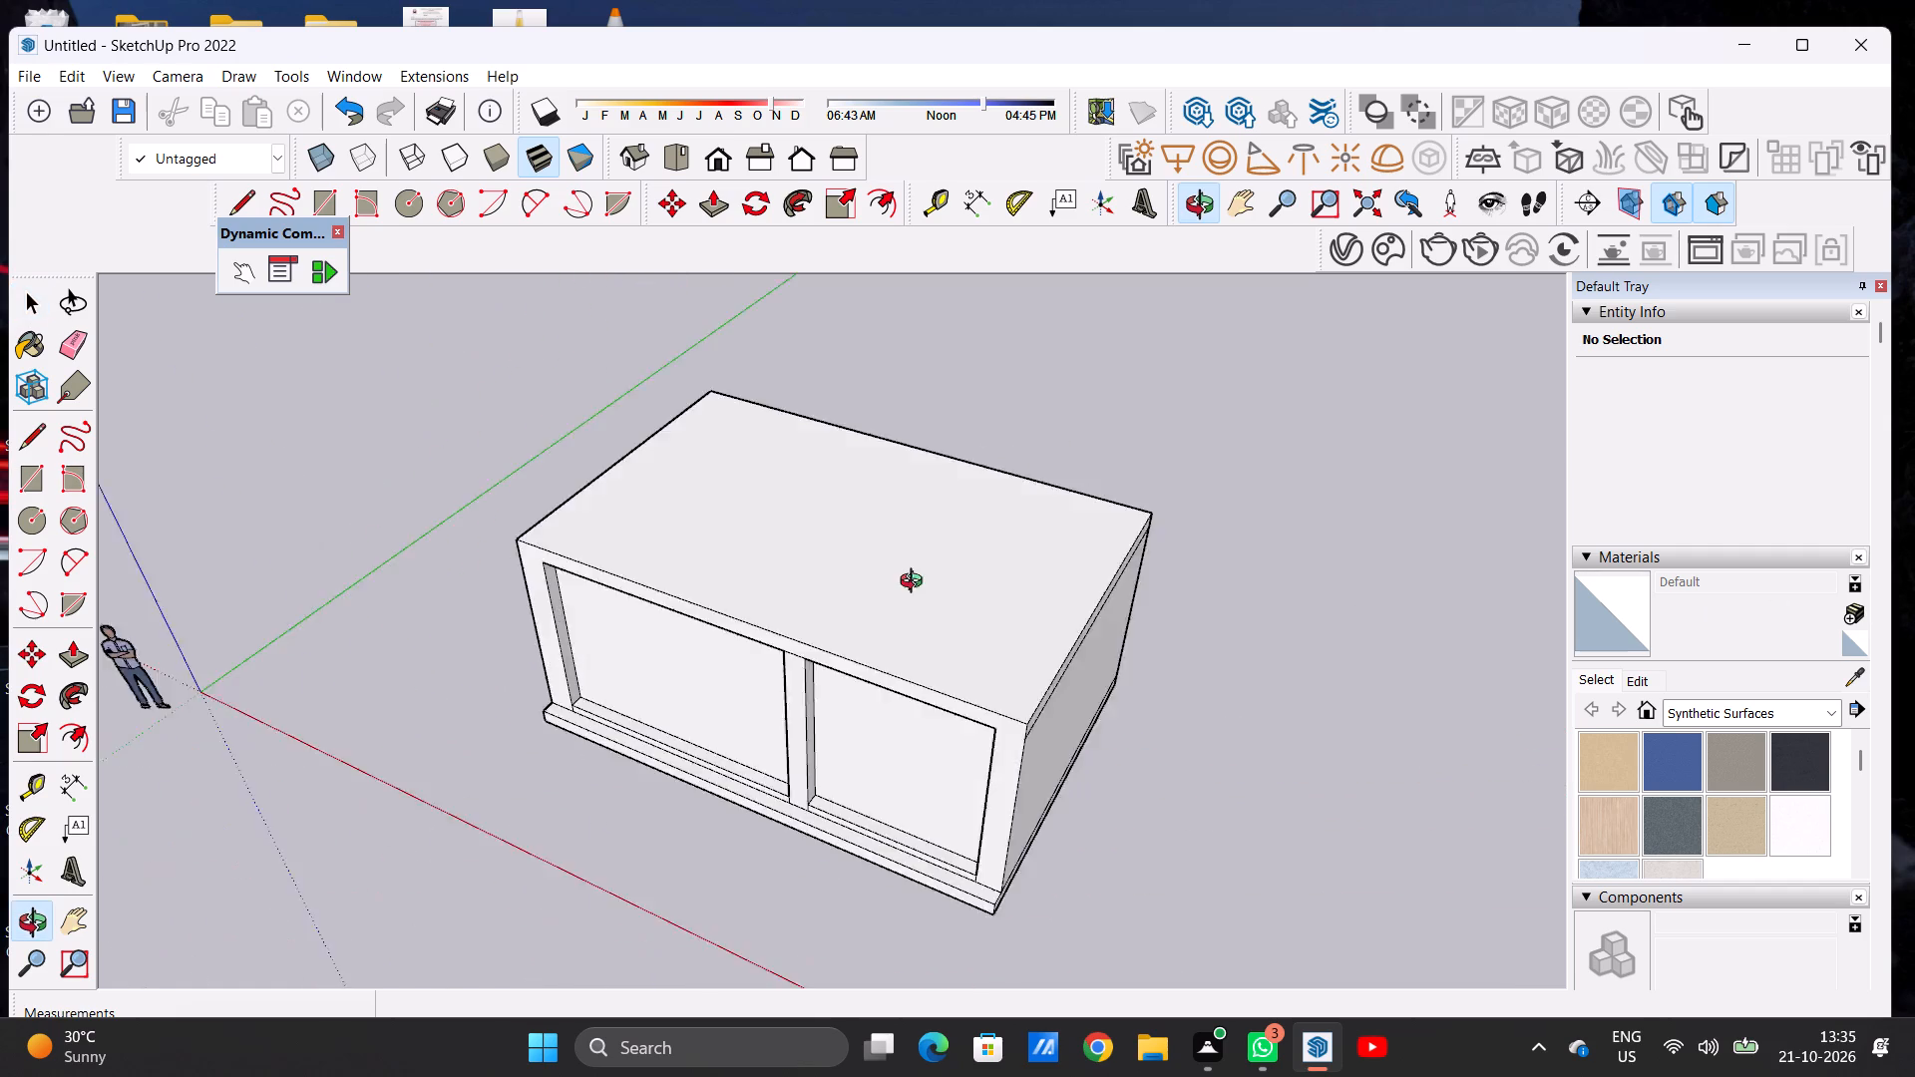
middle_click_drag(916, 583, 498, 378)
middle_click_drag(1013, 635, 596, 750)
scroll(811, 740, "up", 2)
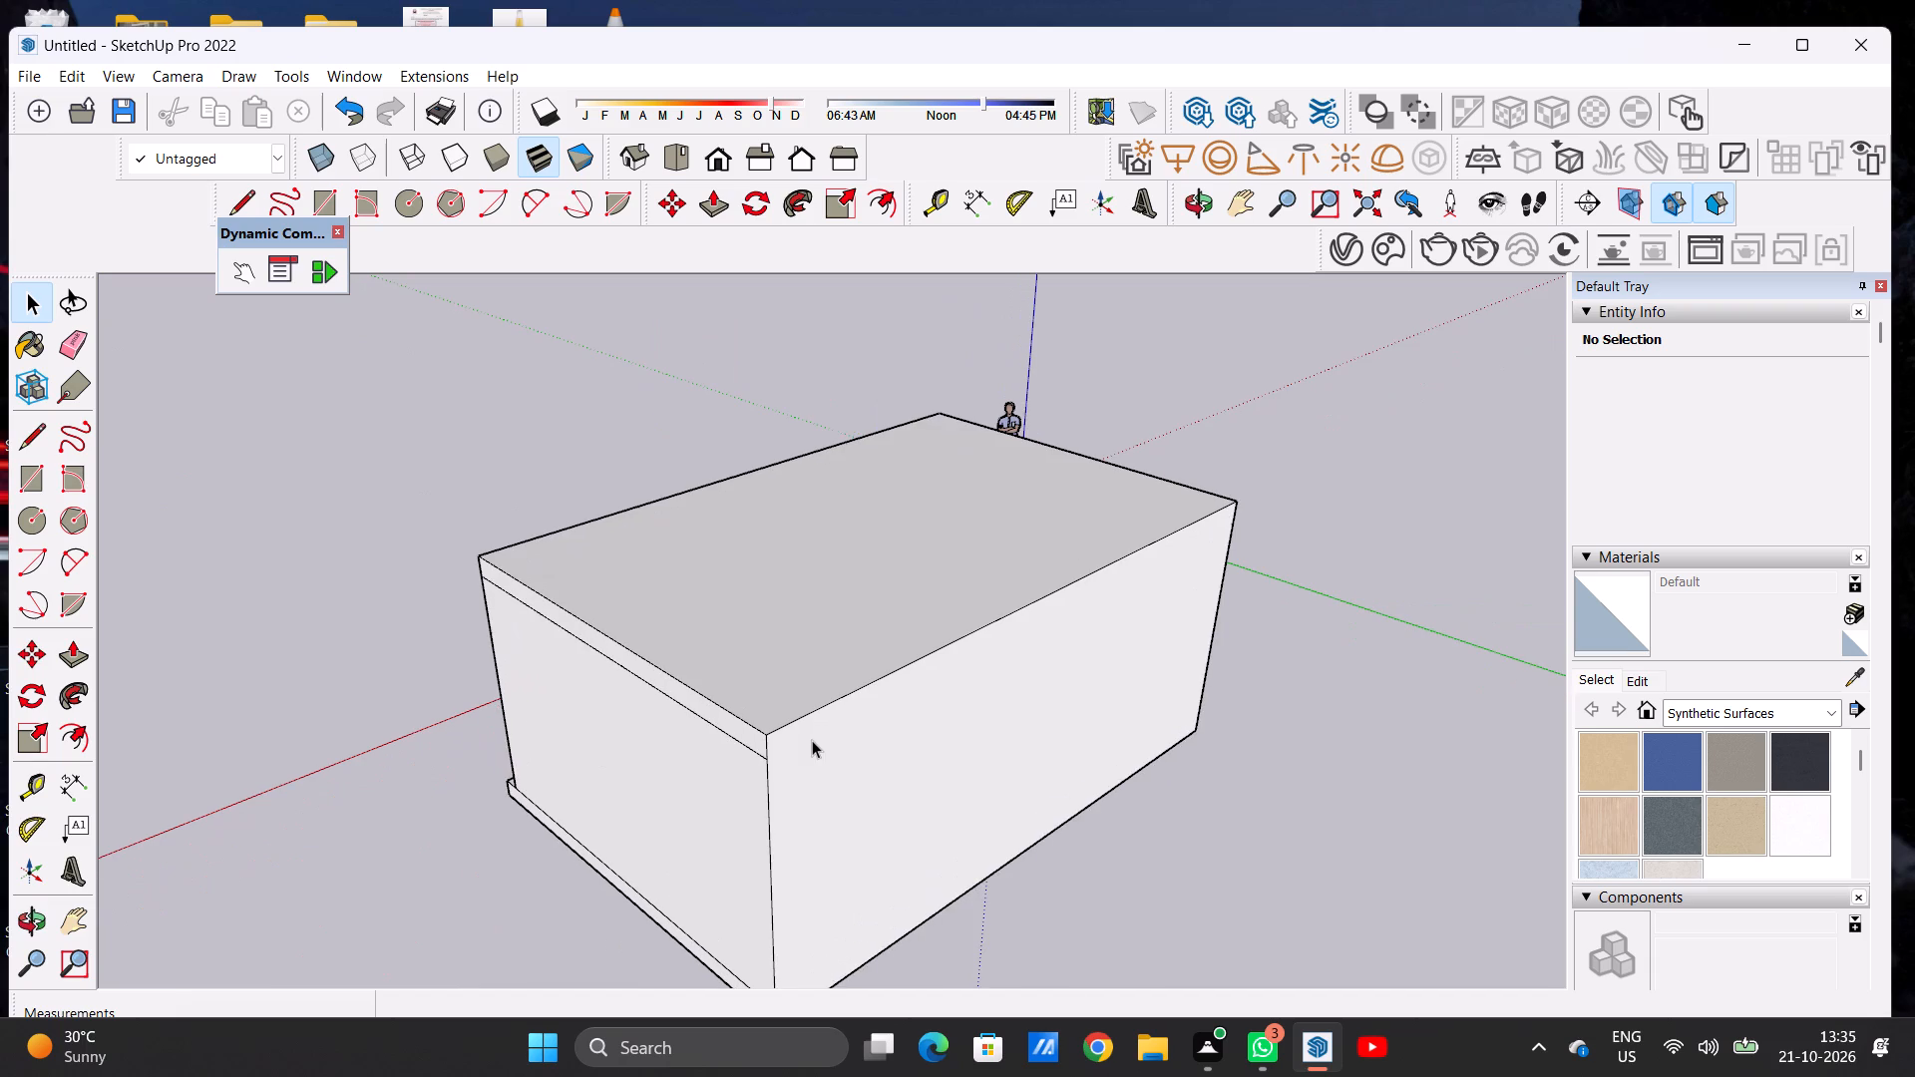
key("p")
left_click(825, 801)
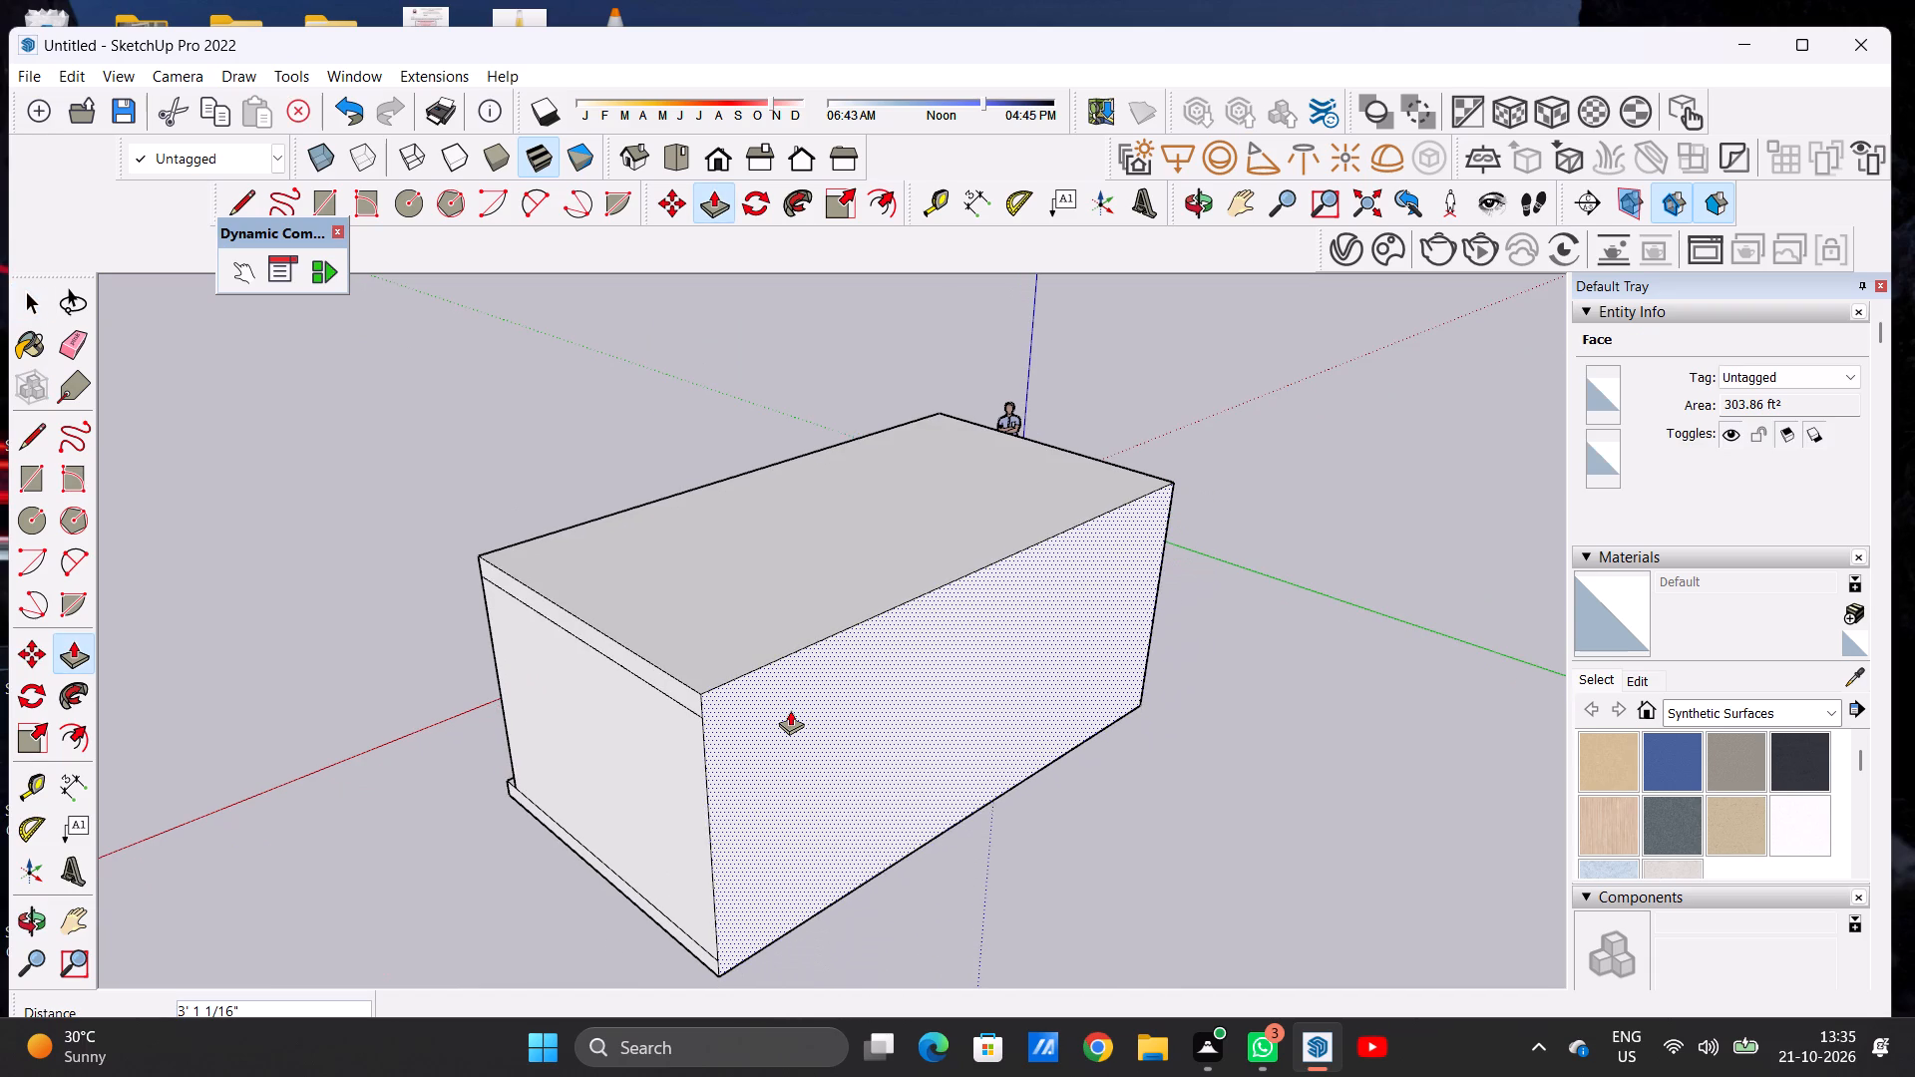
left_click(790, 710)
key("space")
Offset the outline of the roof's top face inward by 9".
scroll(790, 710, "down", 6)
middle_click_drag(525, 688, 1105, 710)
middle_click_drag(736, 625, 1330, 705)
middle_click_drag(781, 699, 754, 692)
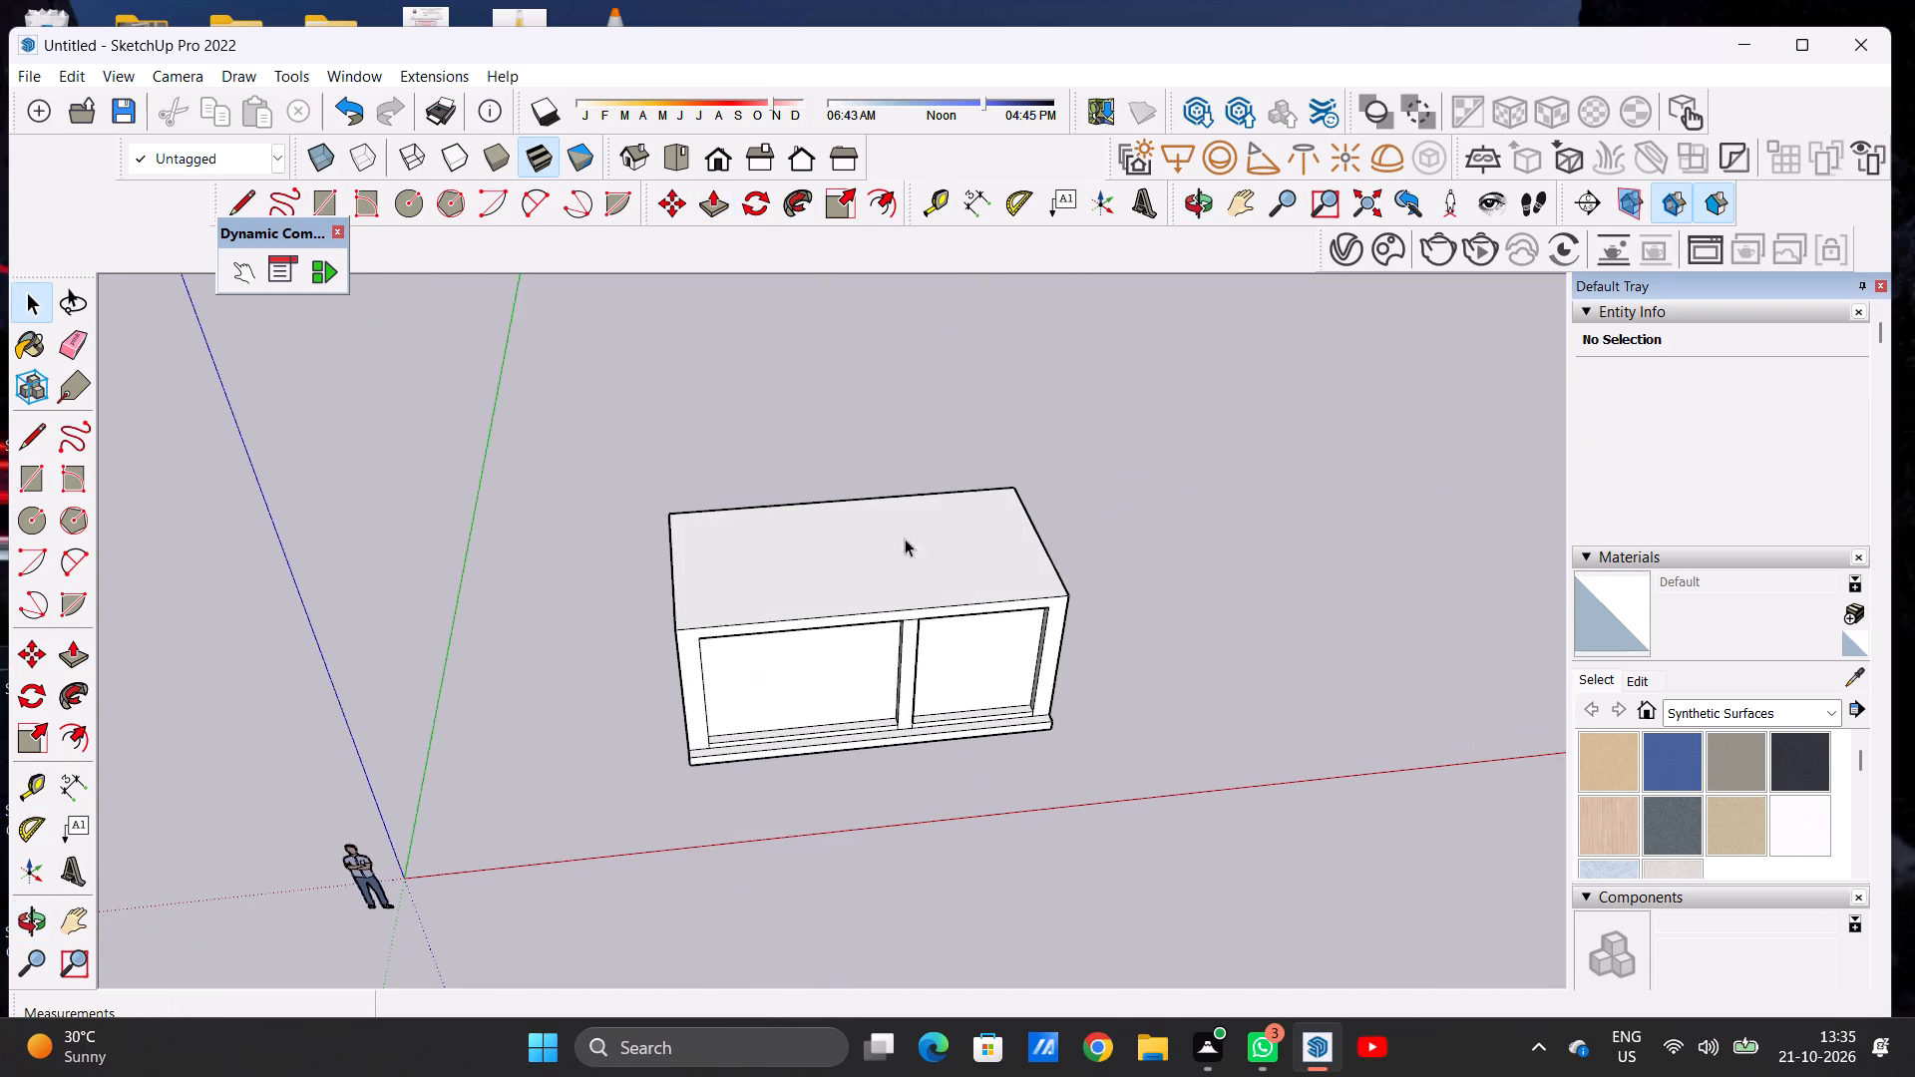
middle_click_drag(935, 518, 848, 701)
middle_click(848, 701)
scroll(907, 608, "up", 5)
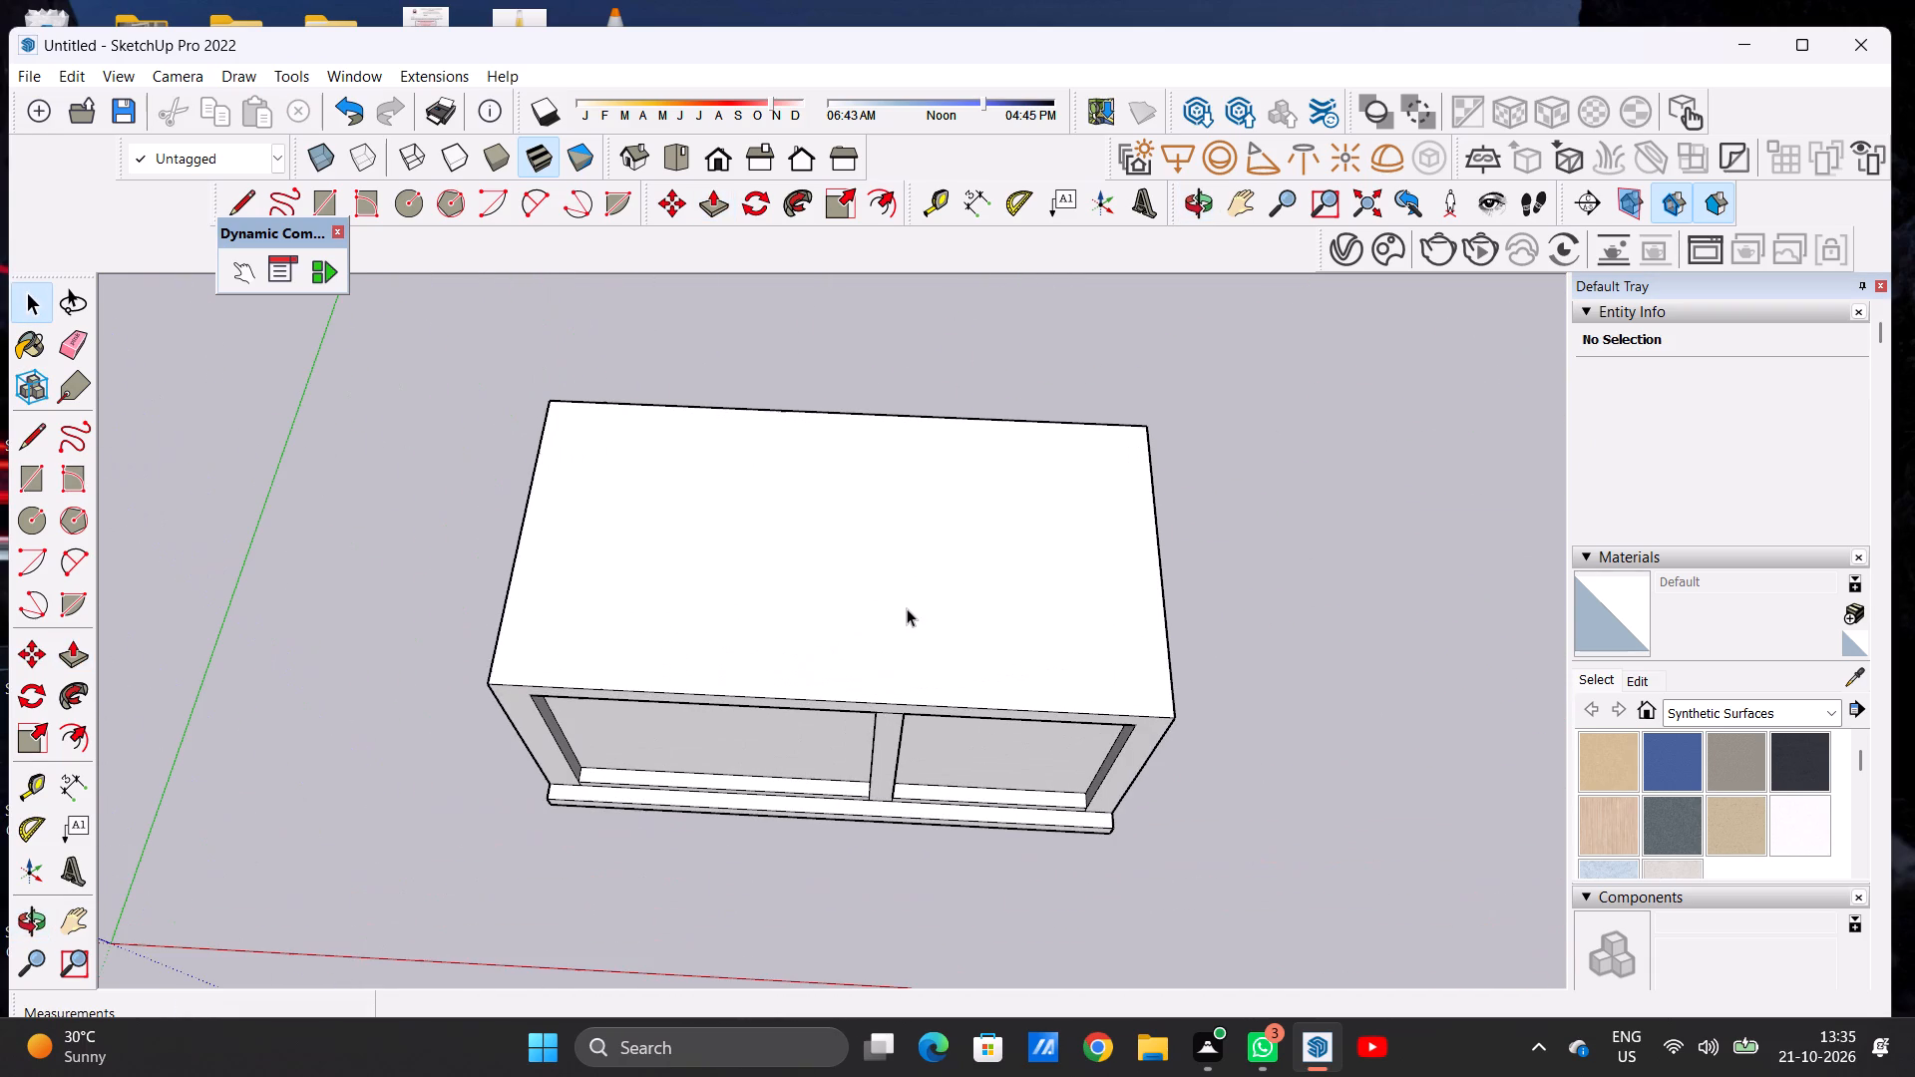
key("p")
key("space")
type("OF")
scroll(780, 519, "up", 4)
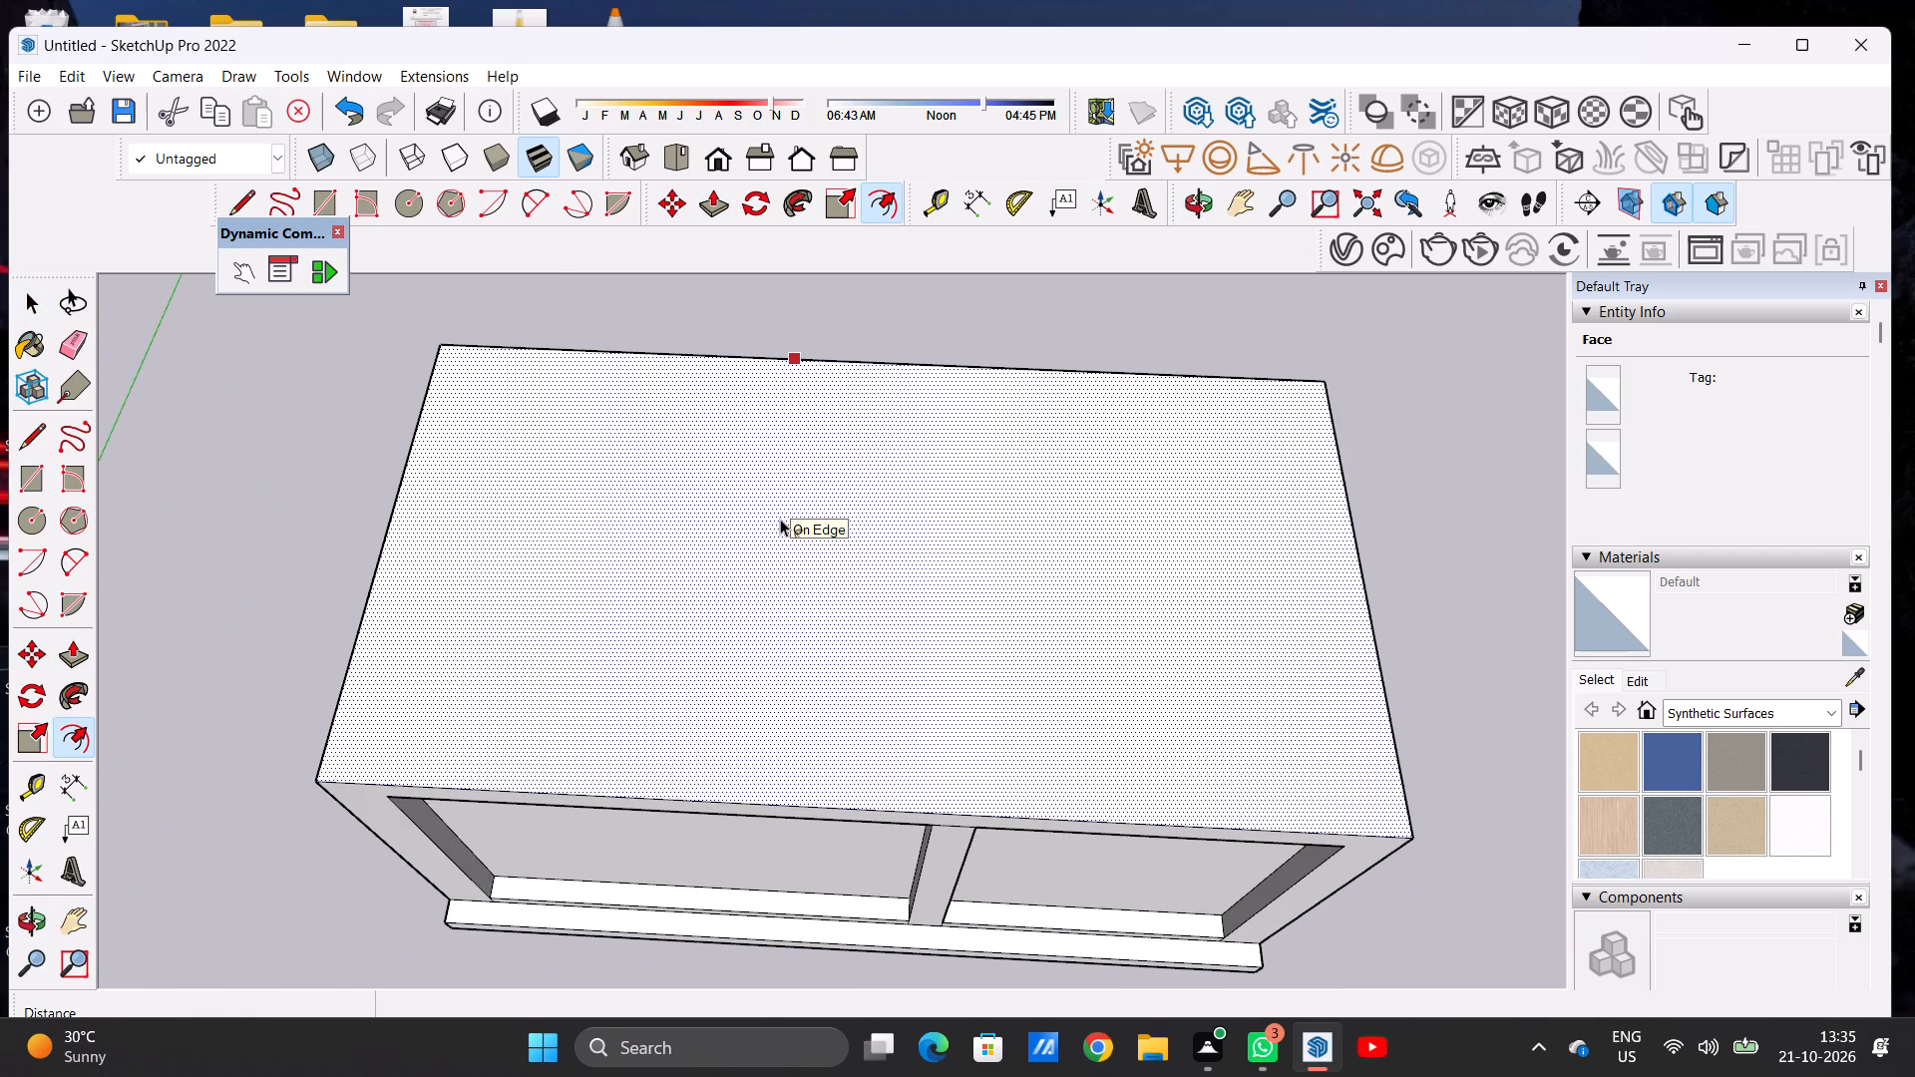
left_click(780, 519)
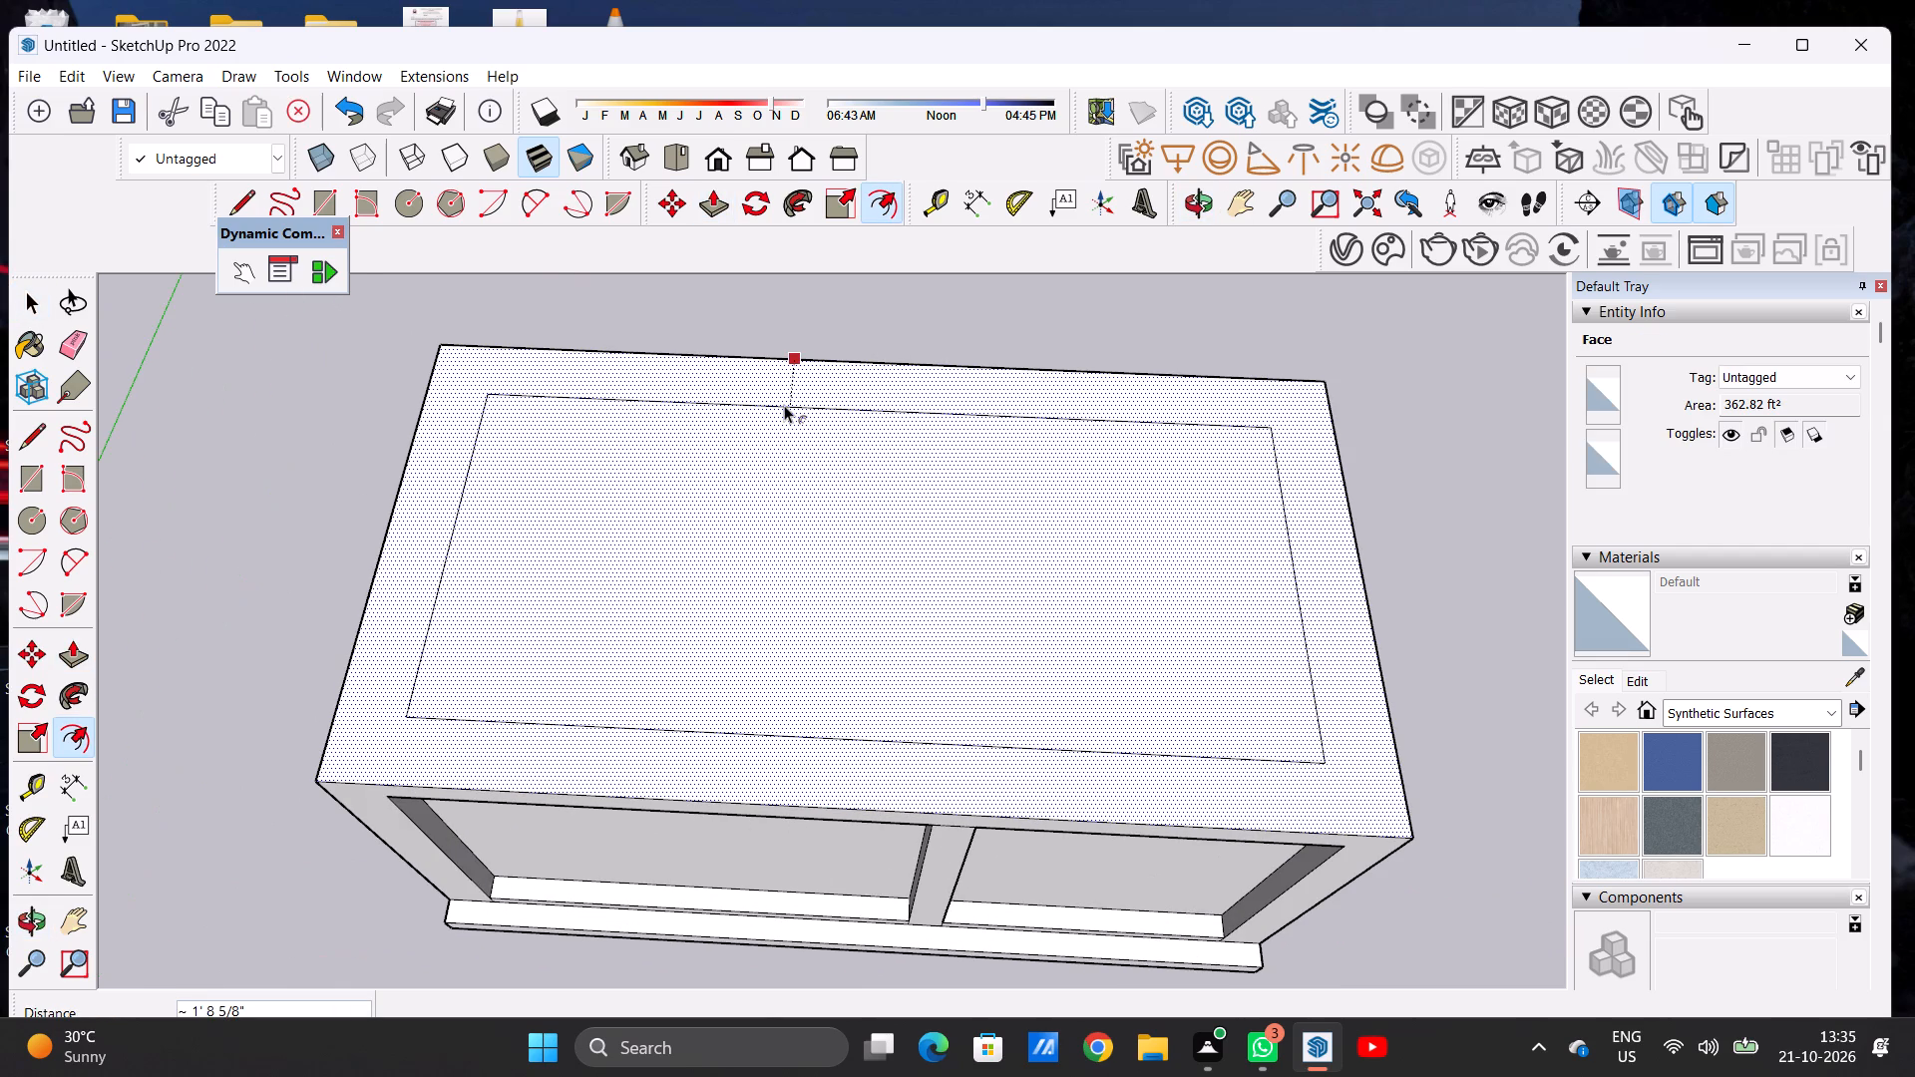
type("9\"")
key("Return")
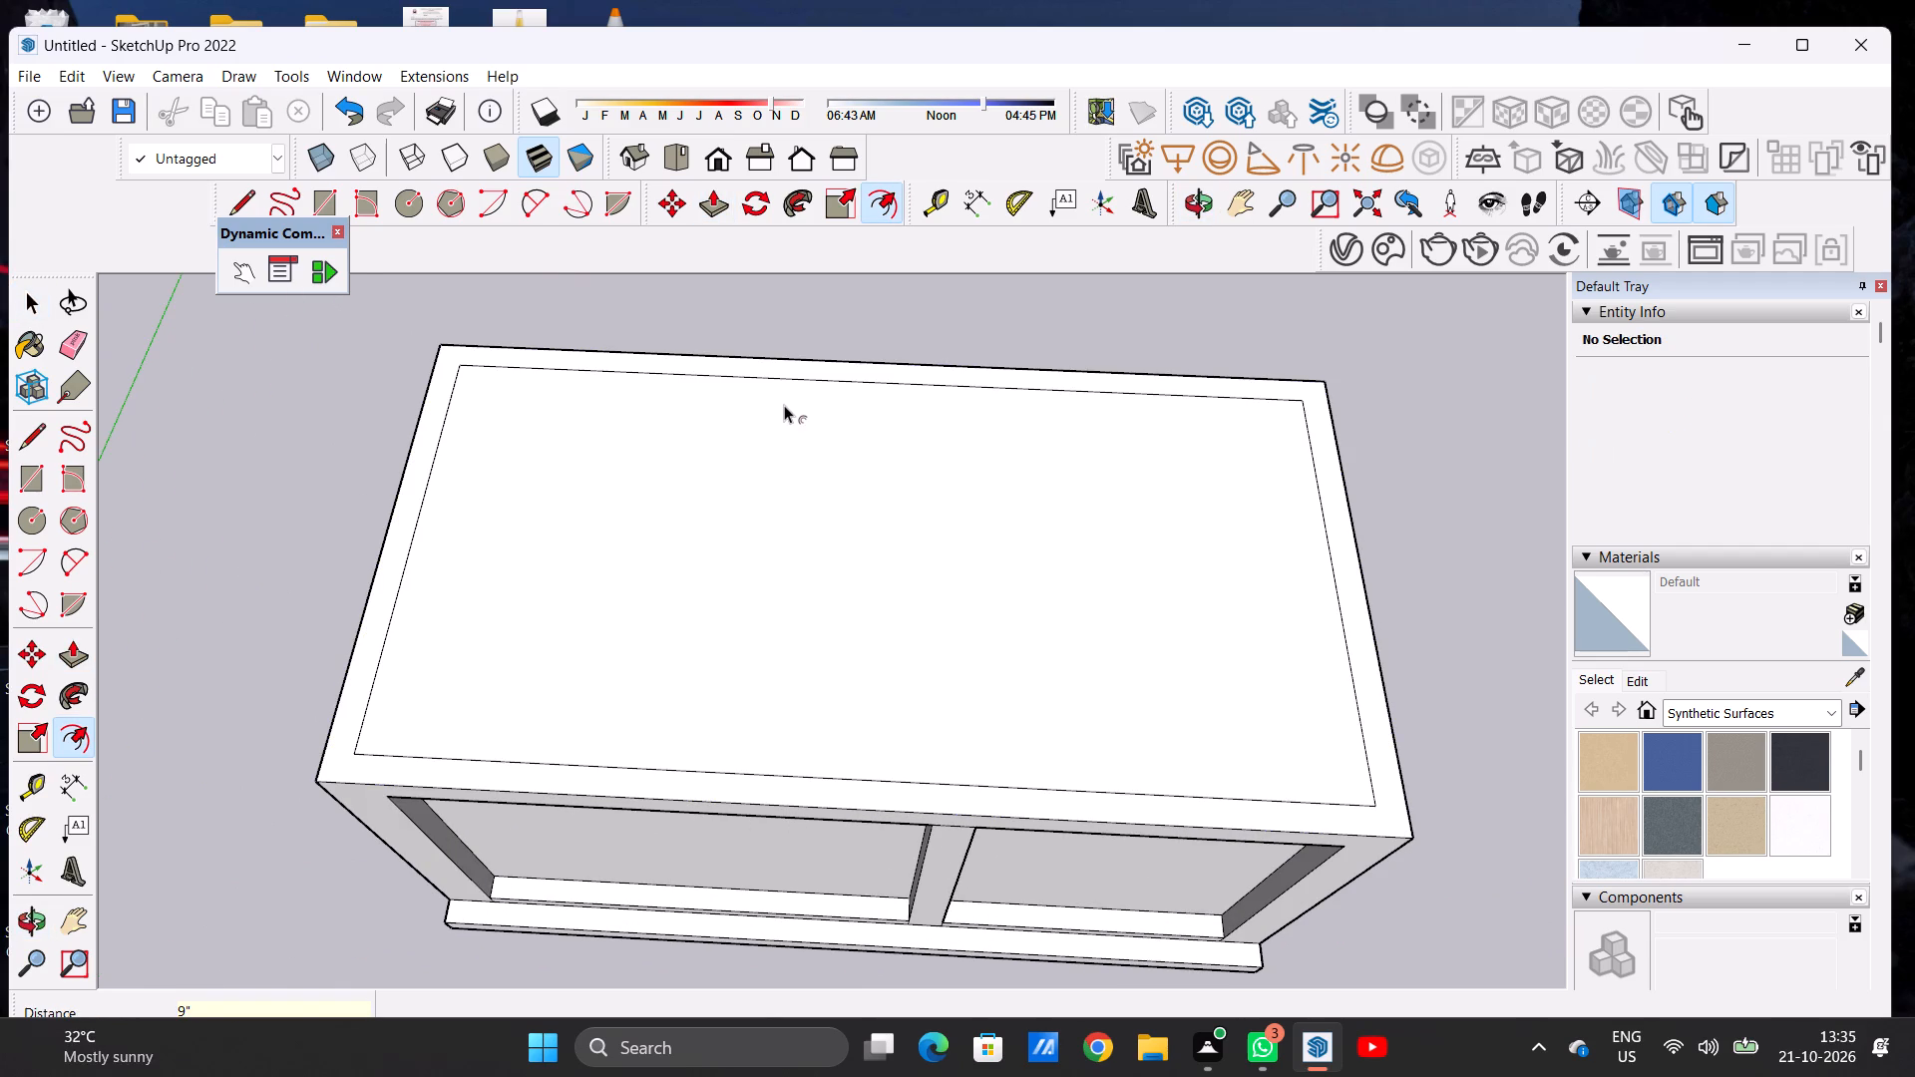
Examine the bordered roof and the building's proportions from above and from the front.
key("space")
scroll(782, 587, "down", 10)
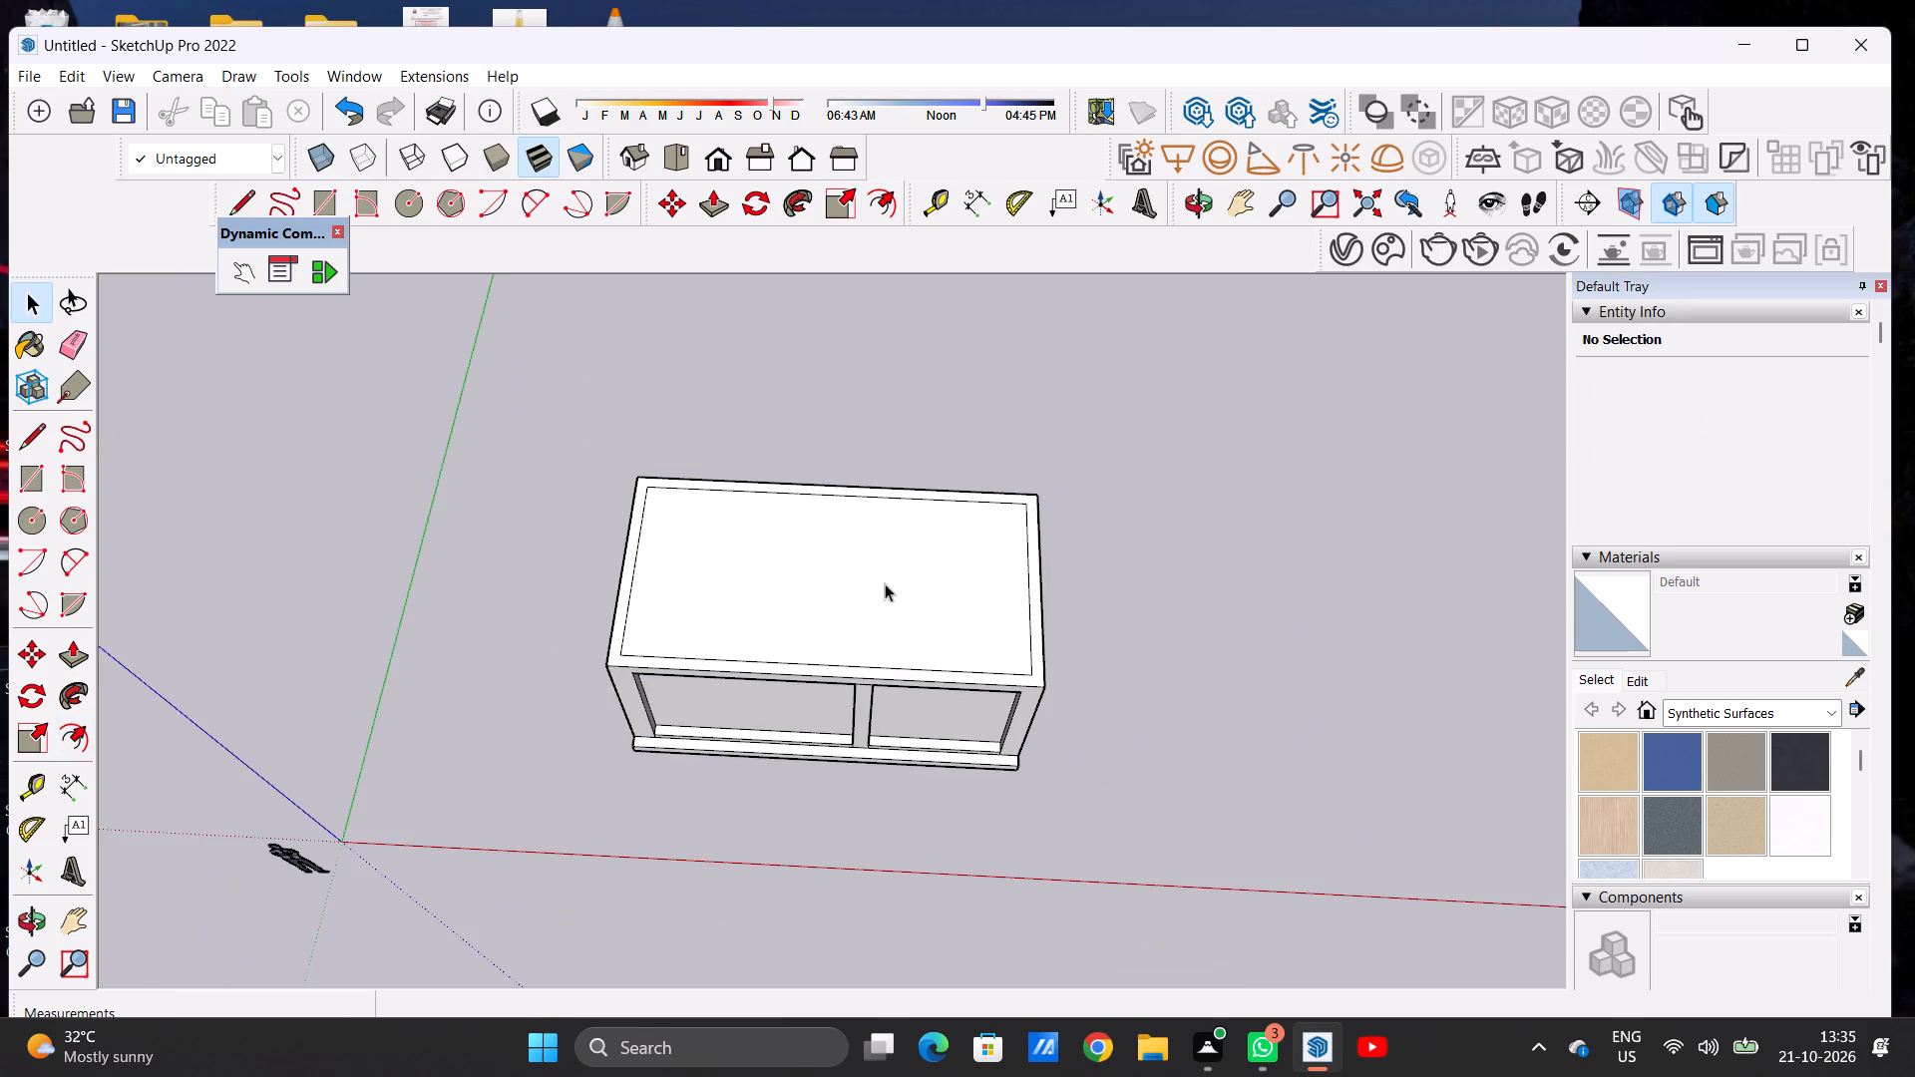
scroll(884, 792, "up", 5)
middle_click_drag(889, 786, 874, 615)
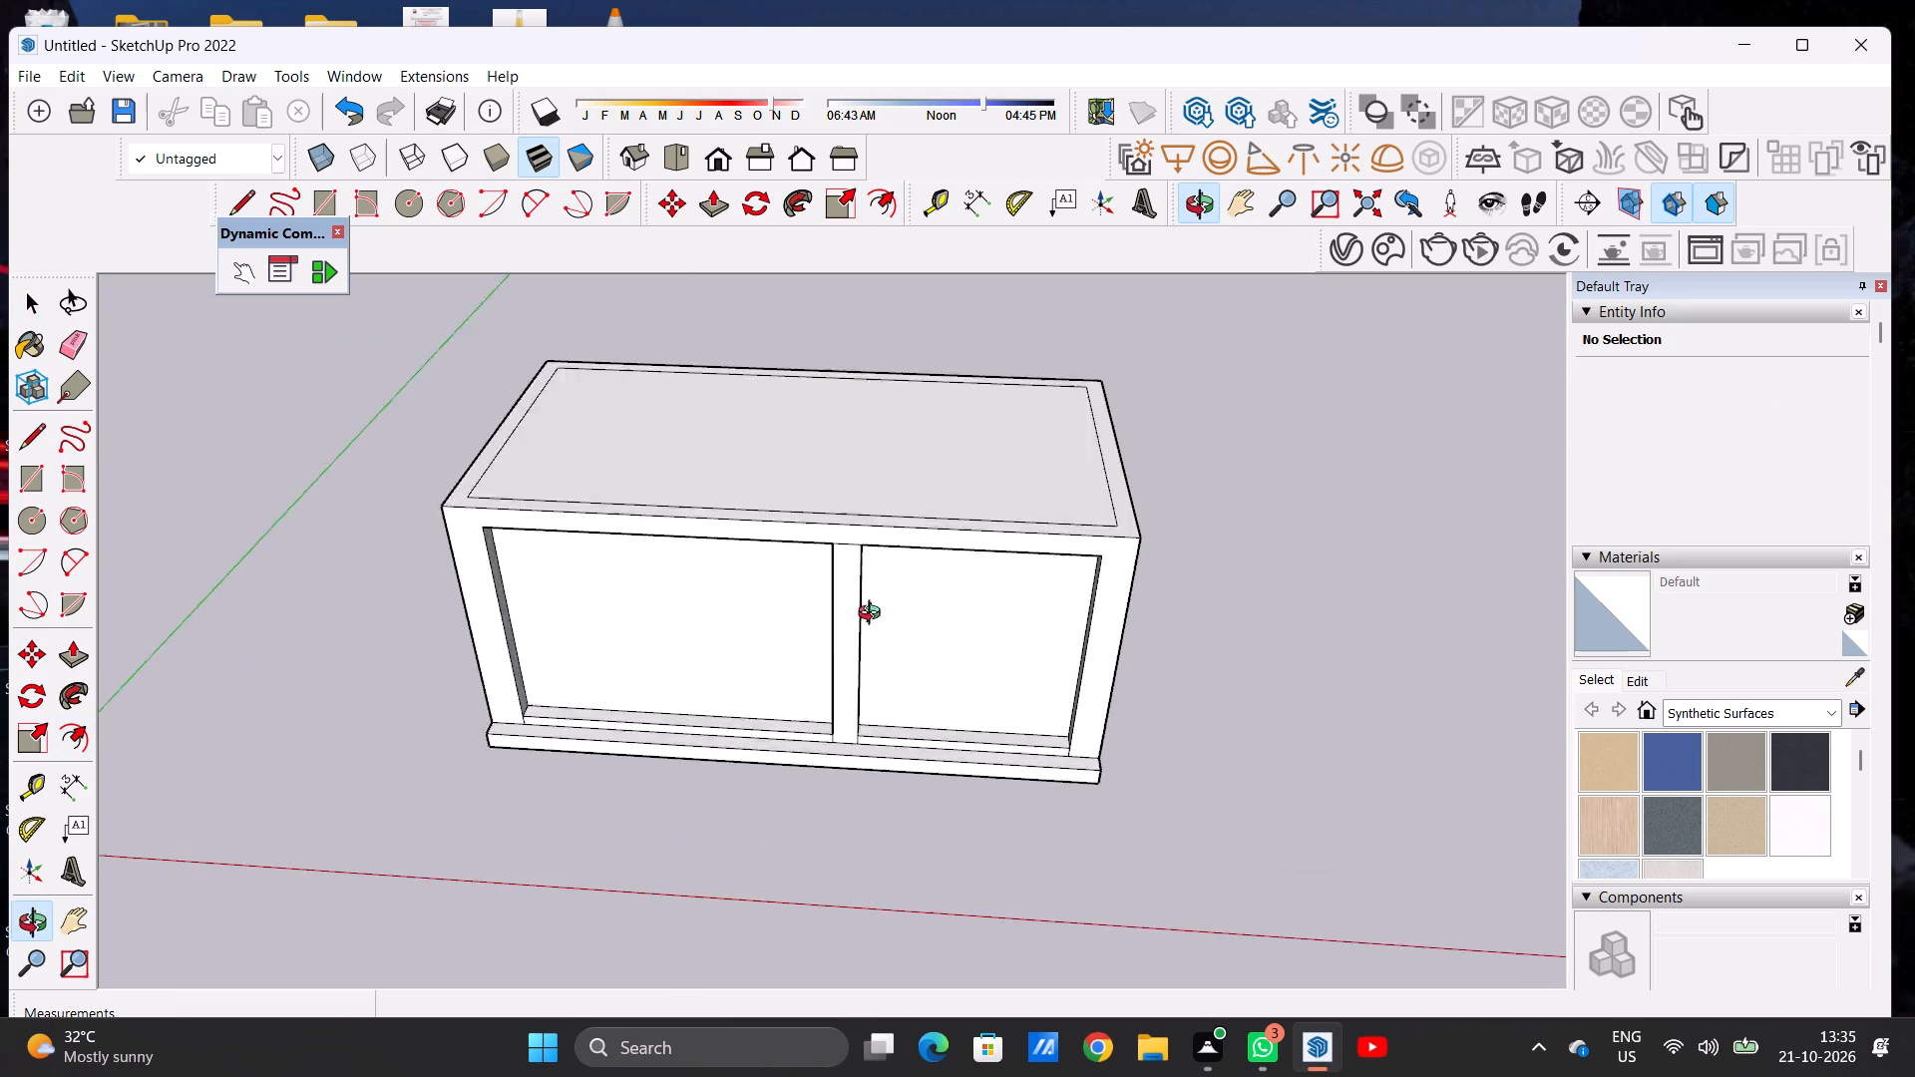
middle_click_drag(874, 615, 906, 748)
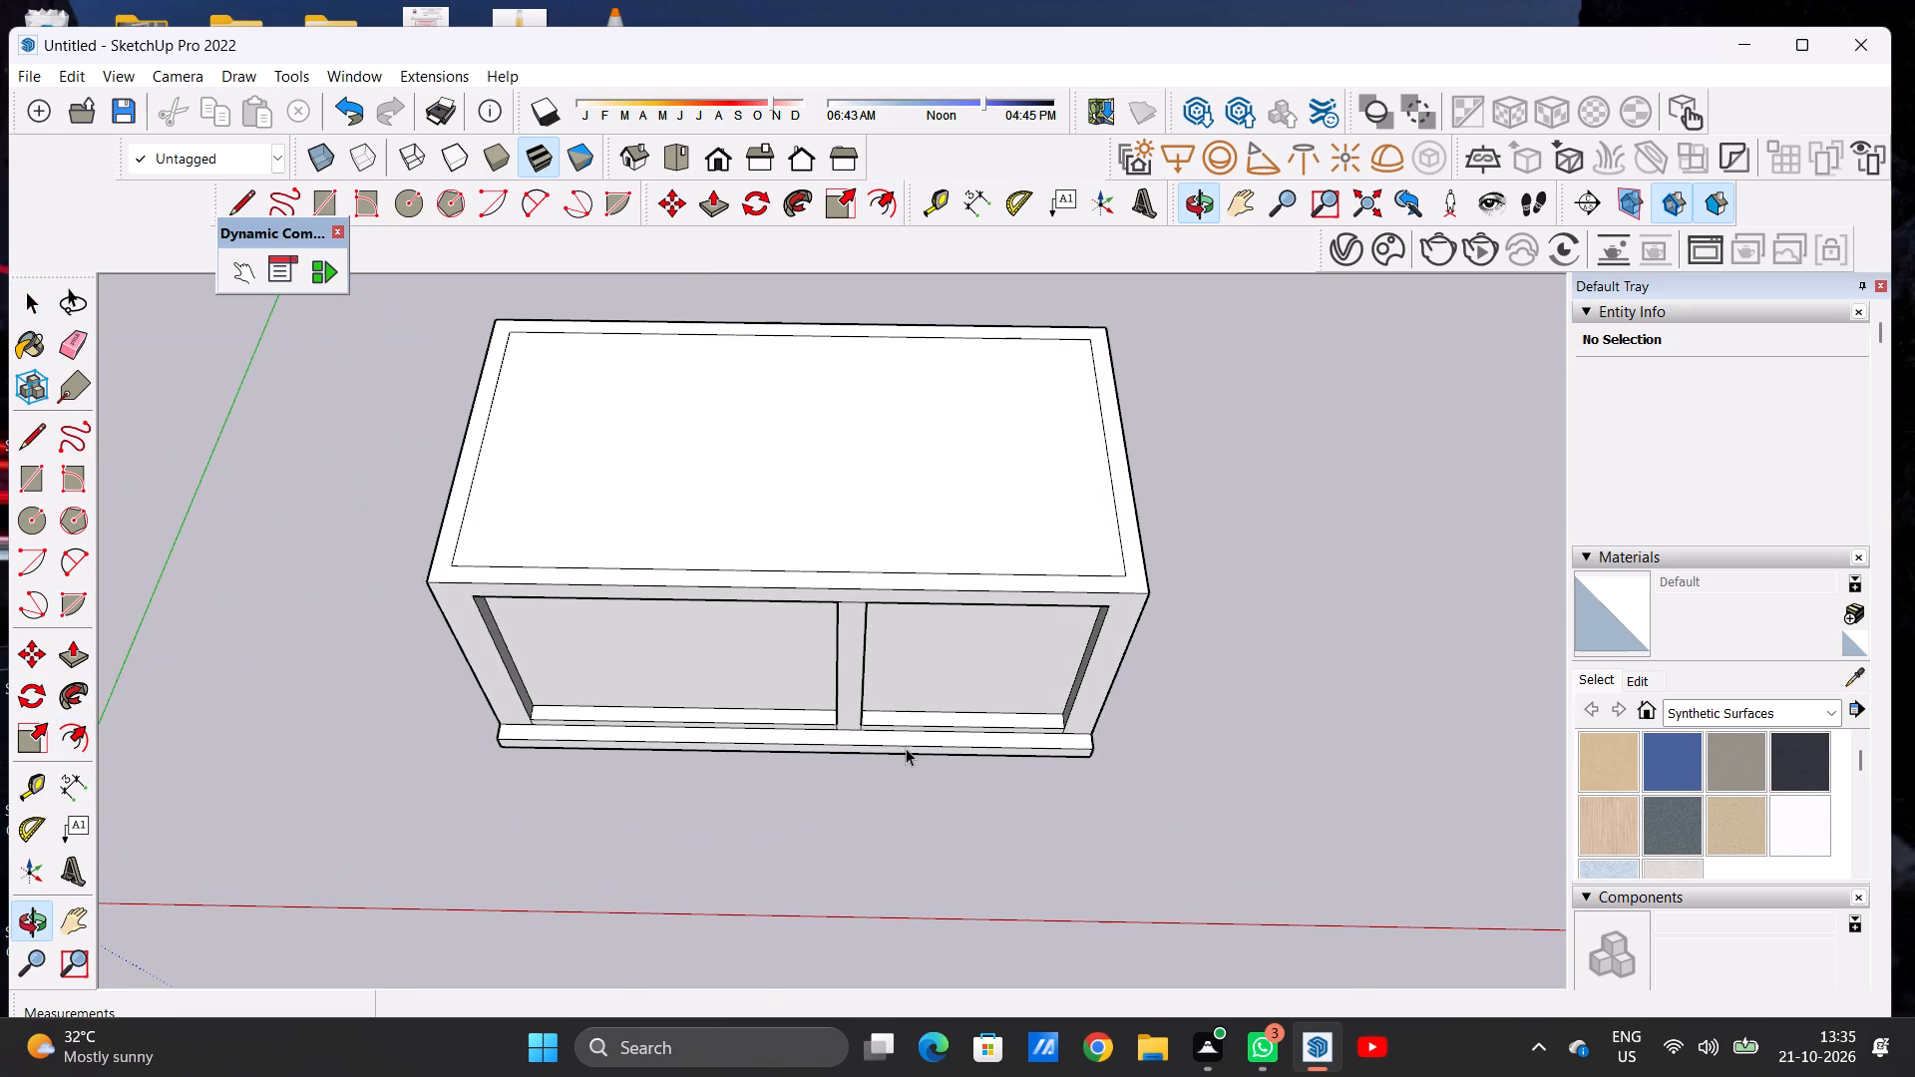
scroll(1020, 745, "down", 5)
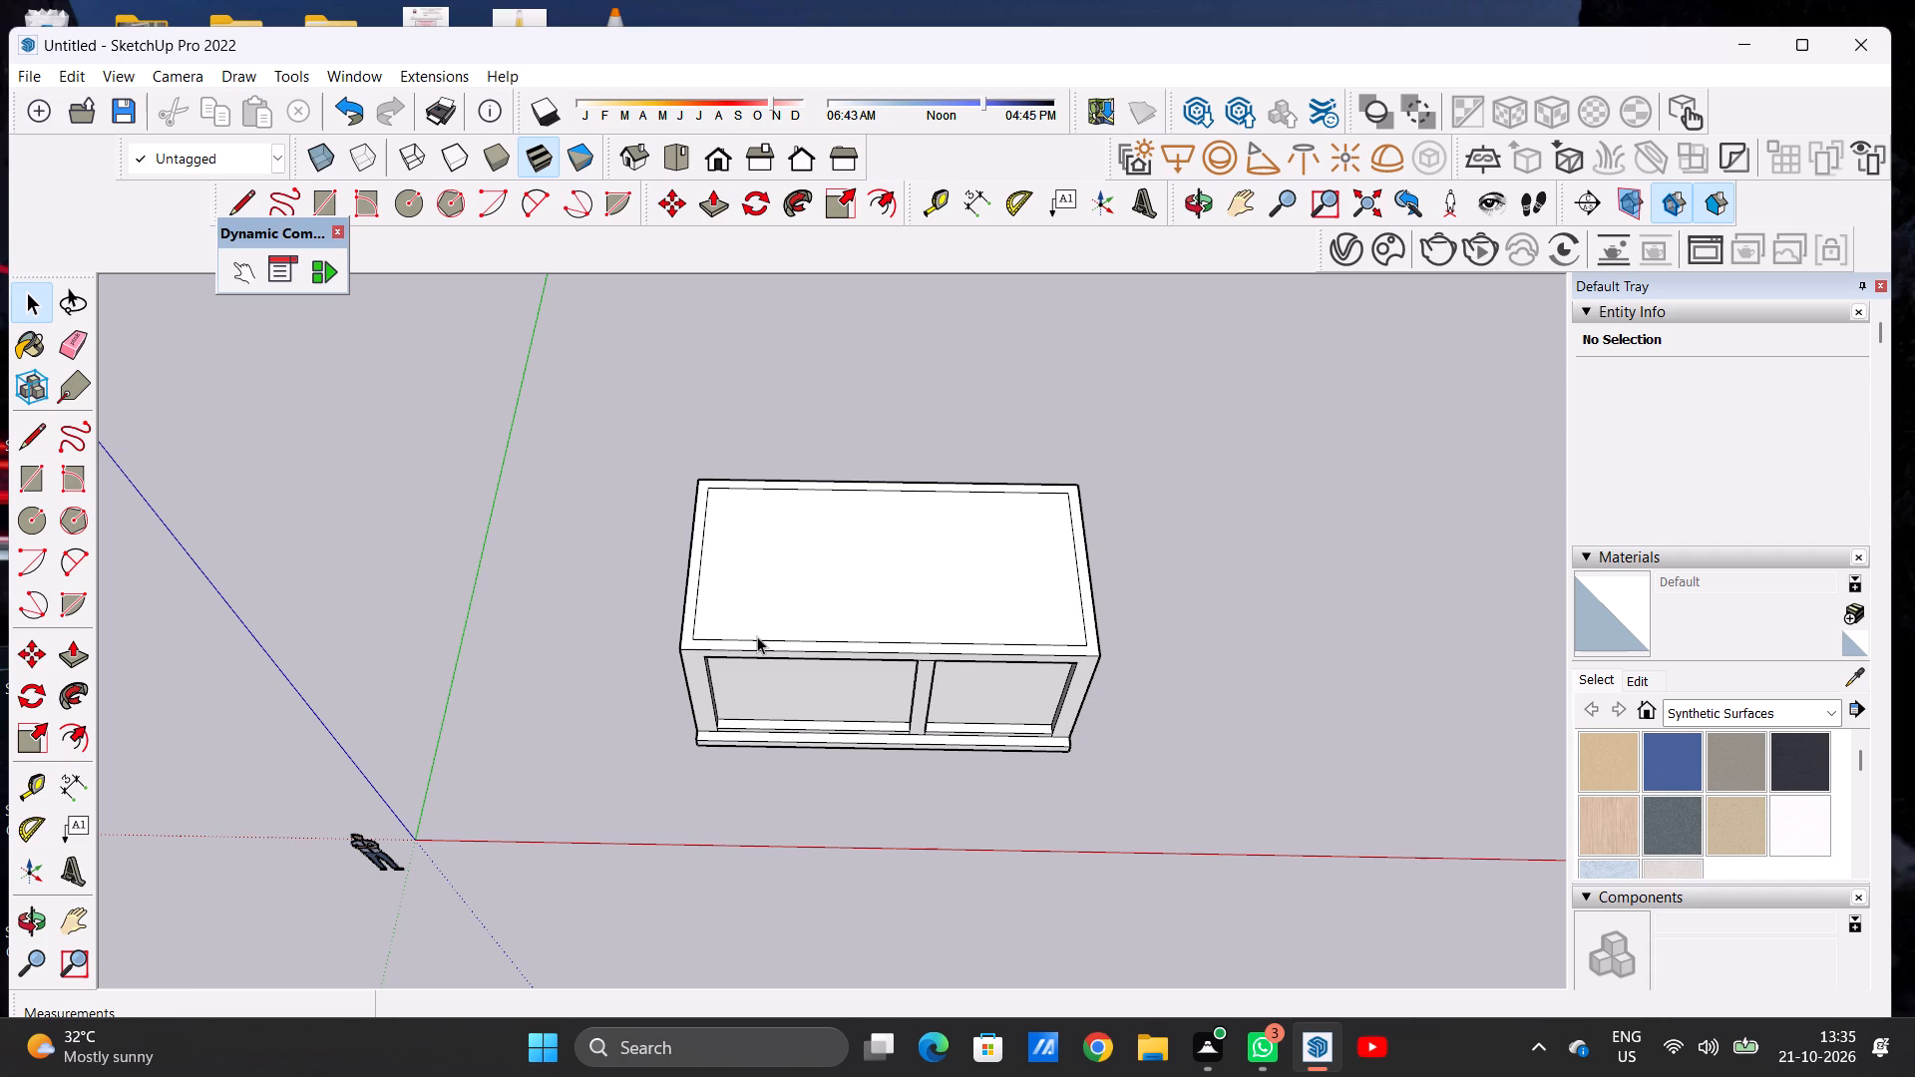
scroll(757, 636, "down", 2)
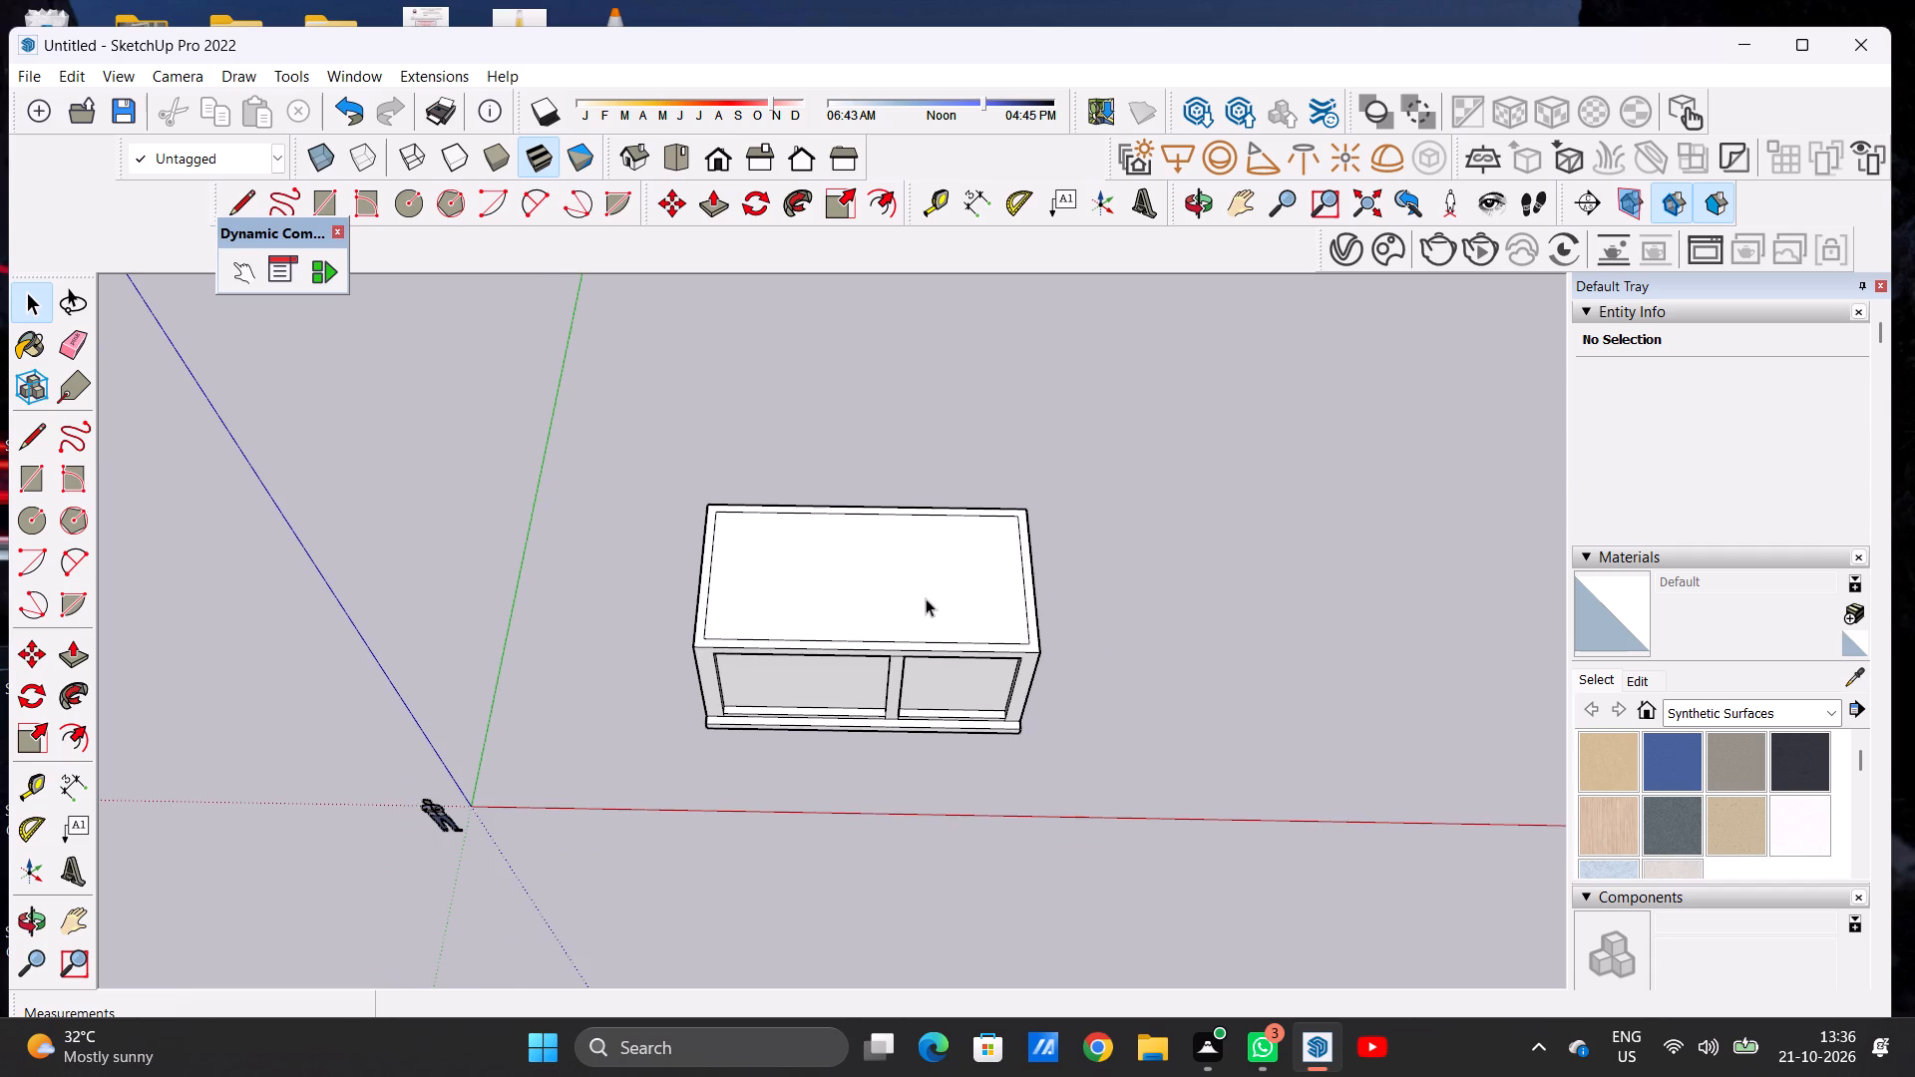
scroll(926, 598, "up", 2)
middle_click_drag(876, 639, 883, 709)
middle_click_drag(900, 691, 883, 682)
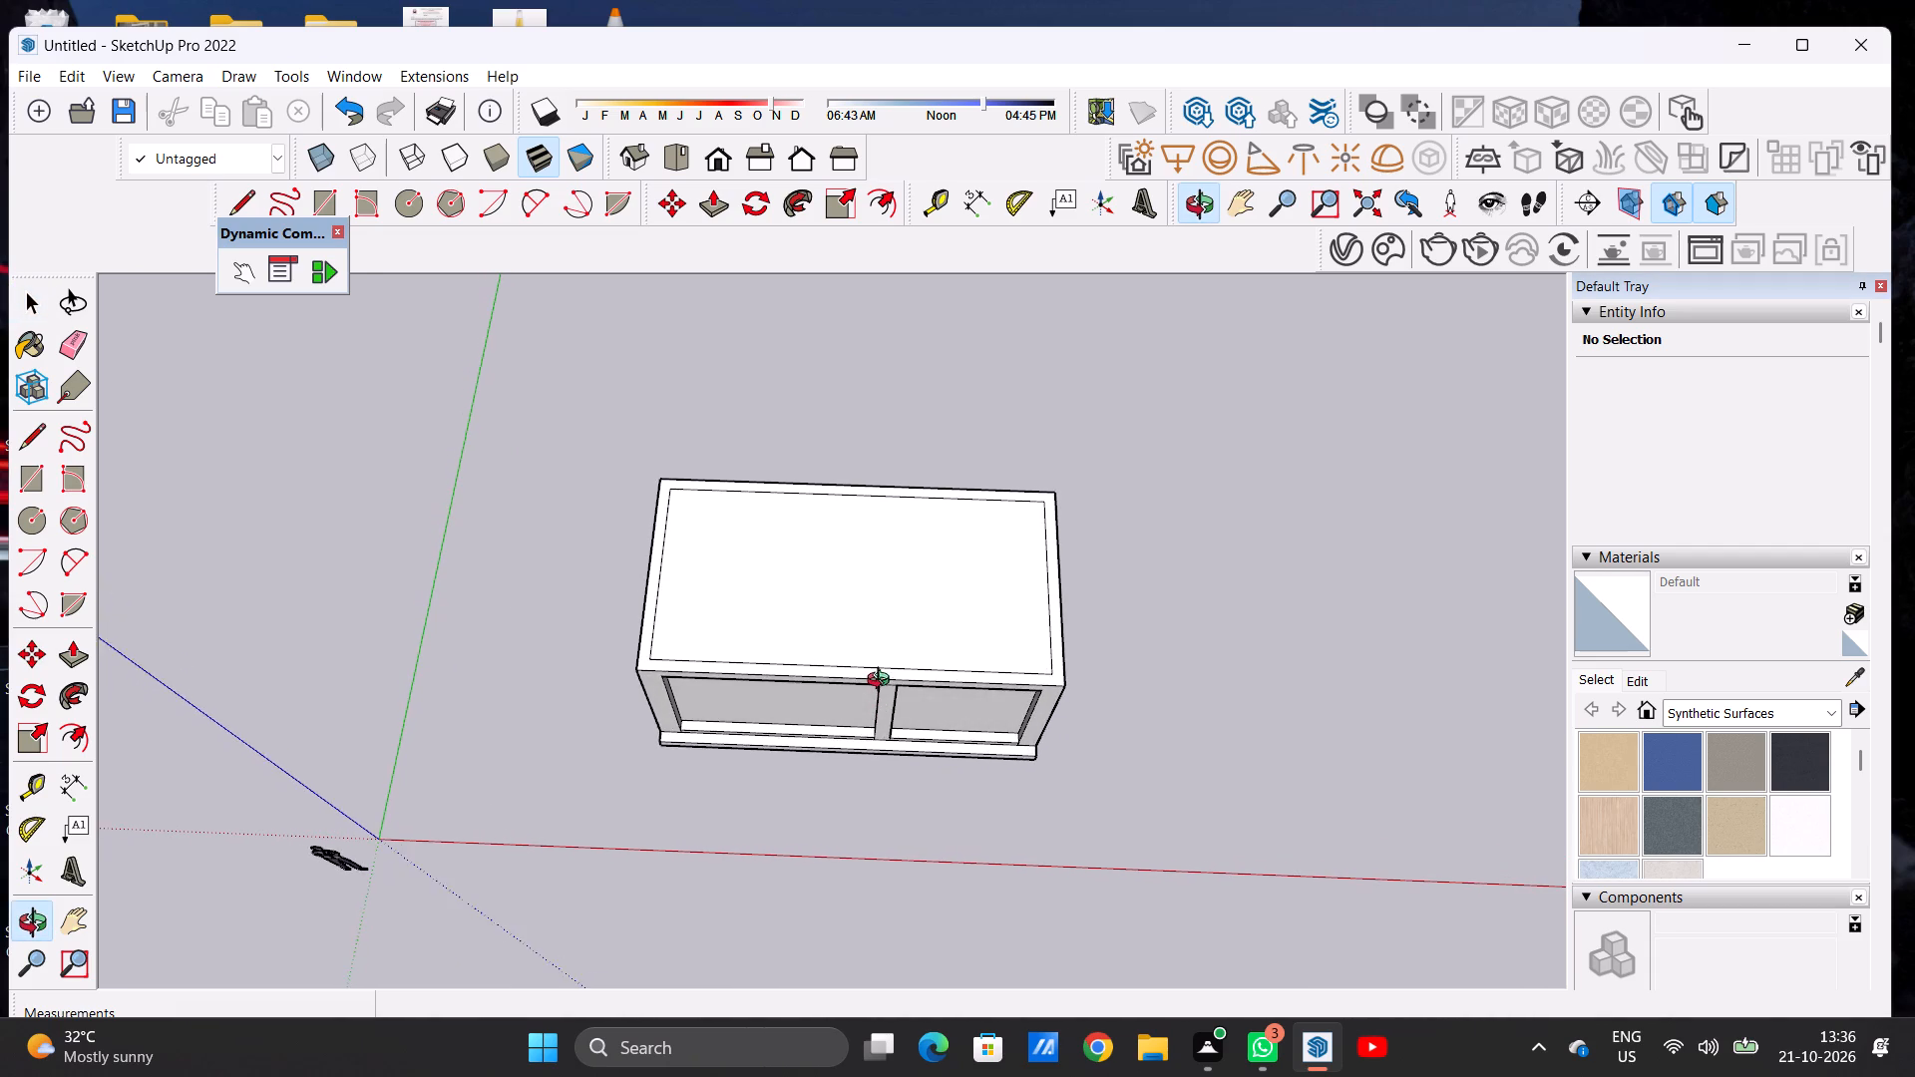
middle_click_drag(883, 682, 883, 678)
scroll(879, 699, "up", 4)
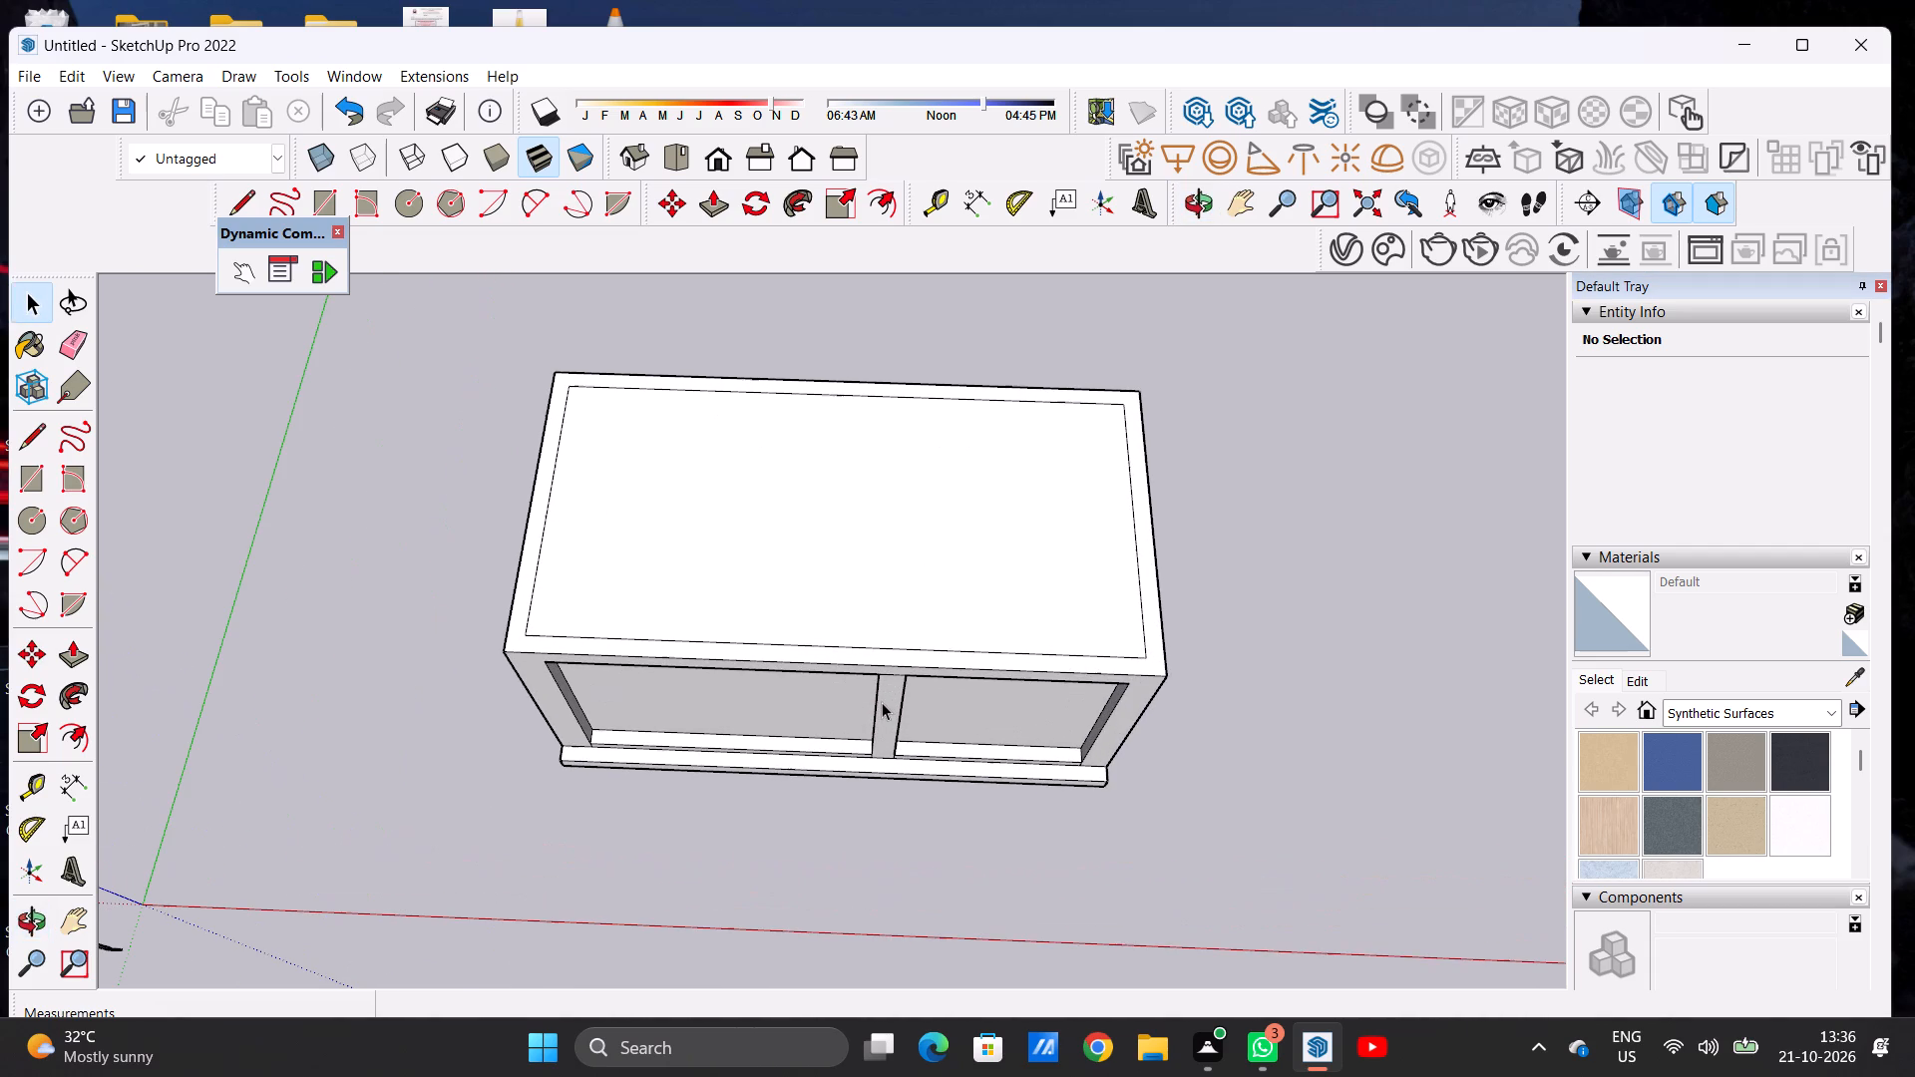
scroll(894, 660, "down", 3)
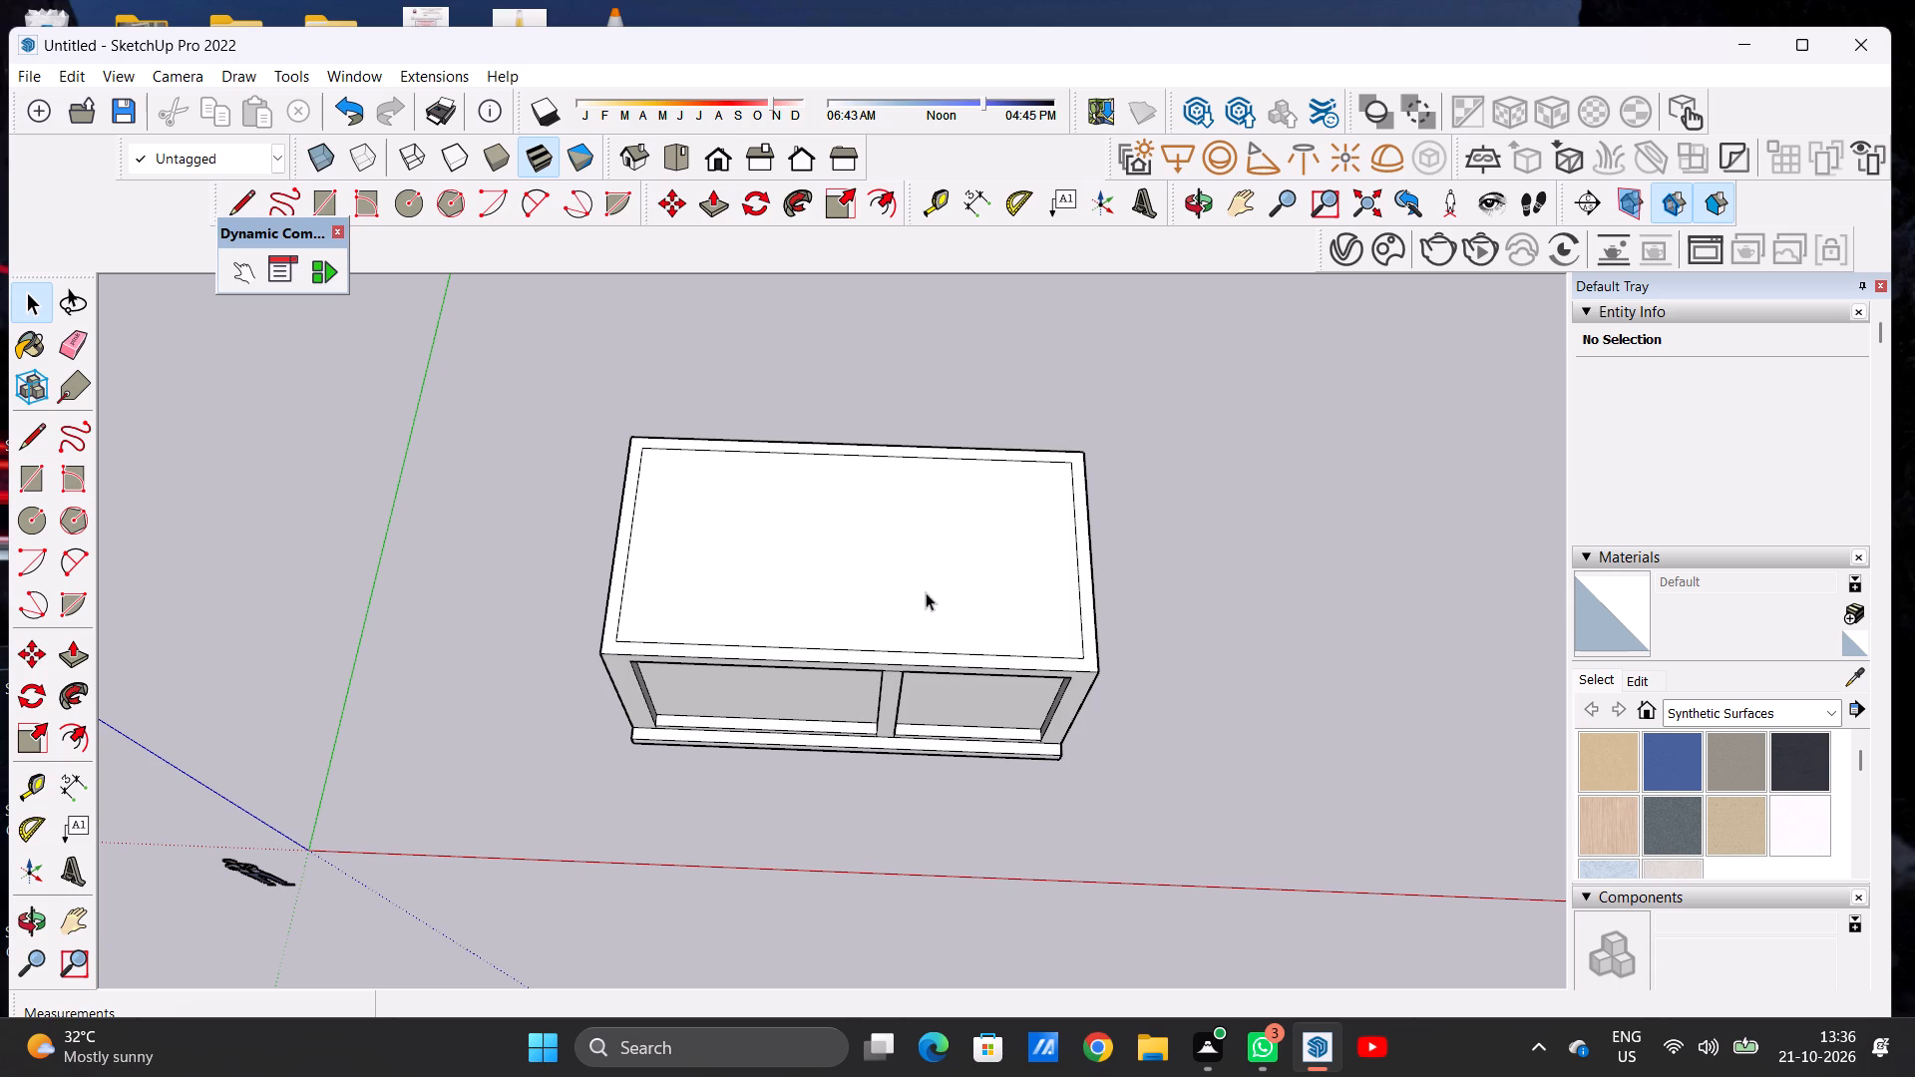
scroll(929, 589, "down", 4)
middle_click_drag(932, 695, 951, 429)
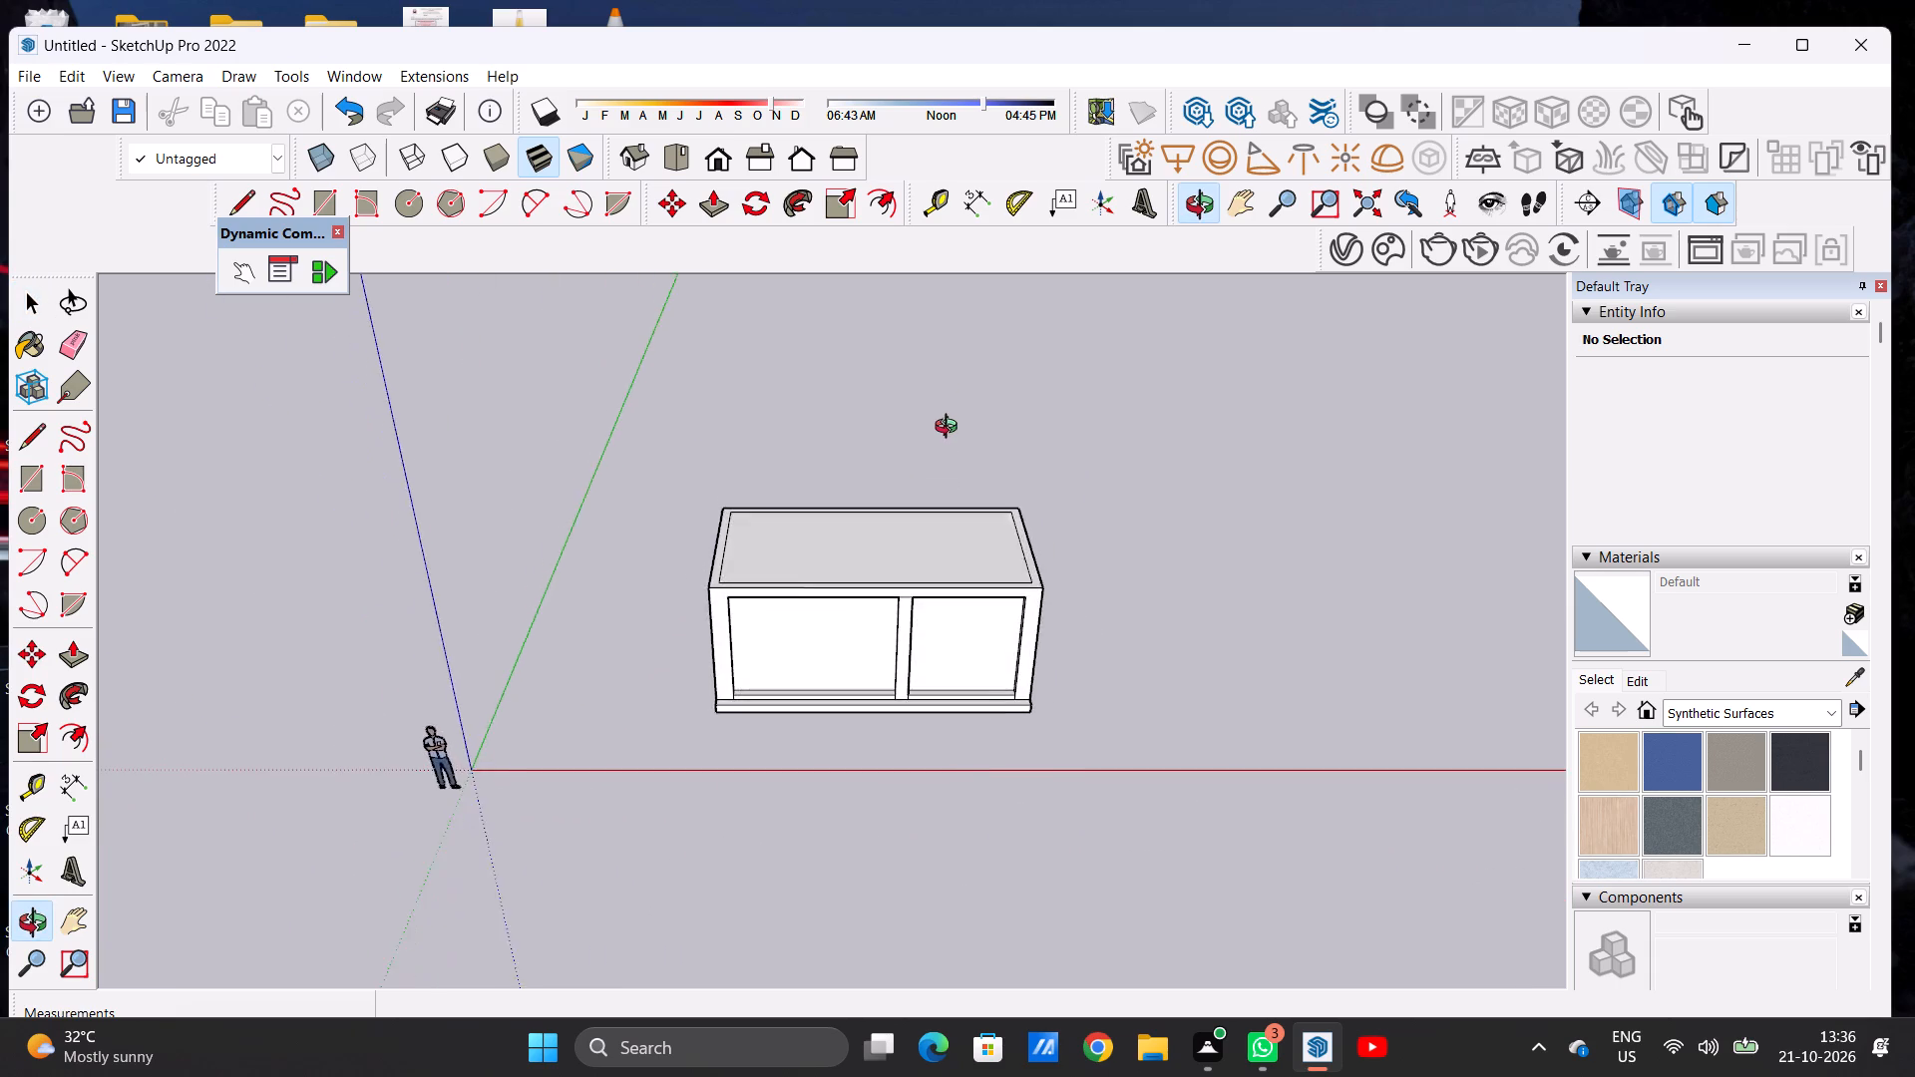
middle_click_drag(951, 429, 951, 373)
scroll(920, 592, "up", 7)
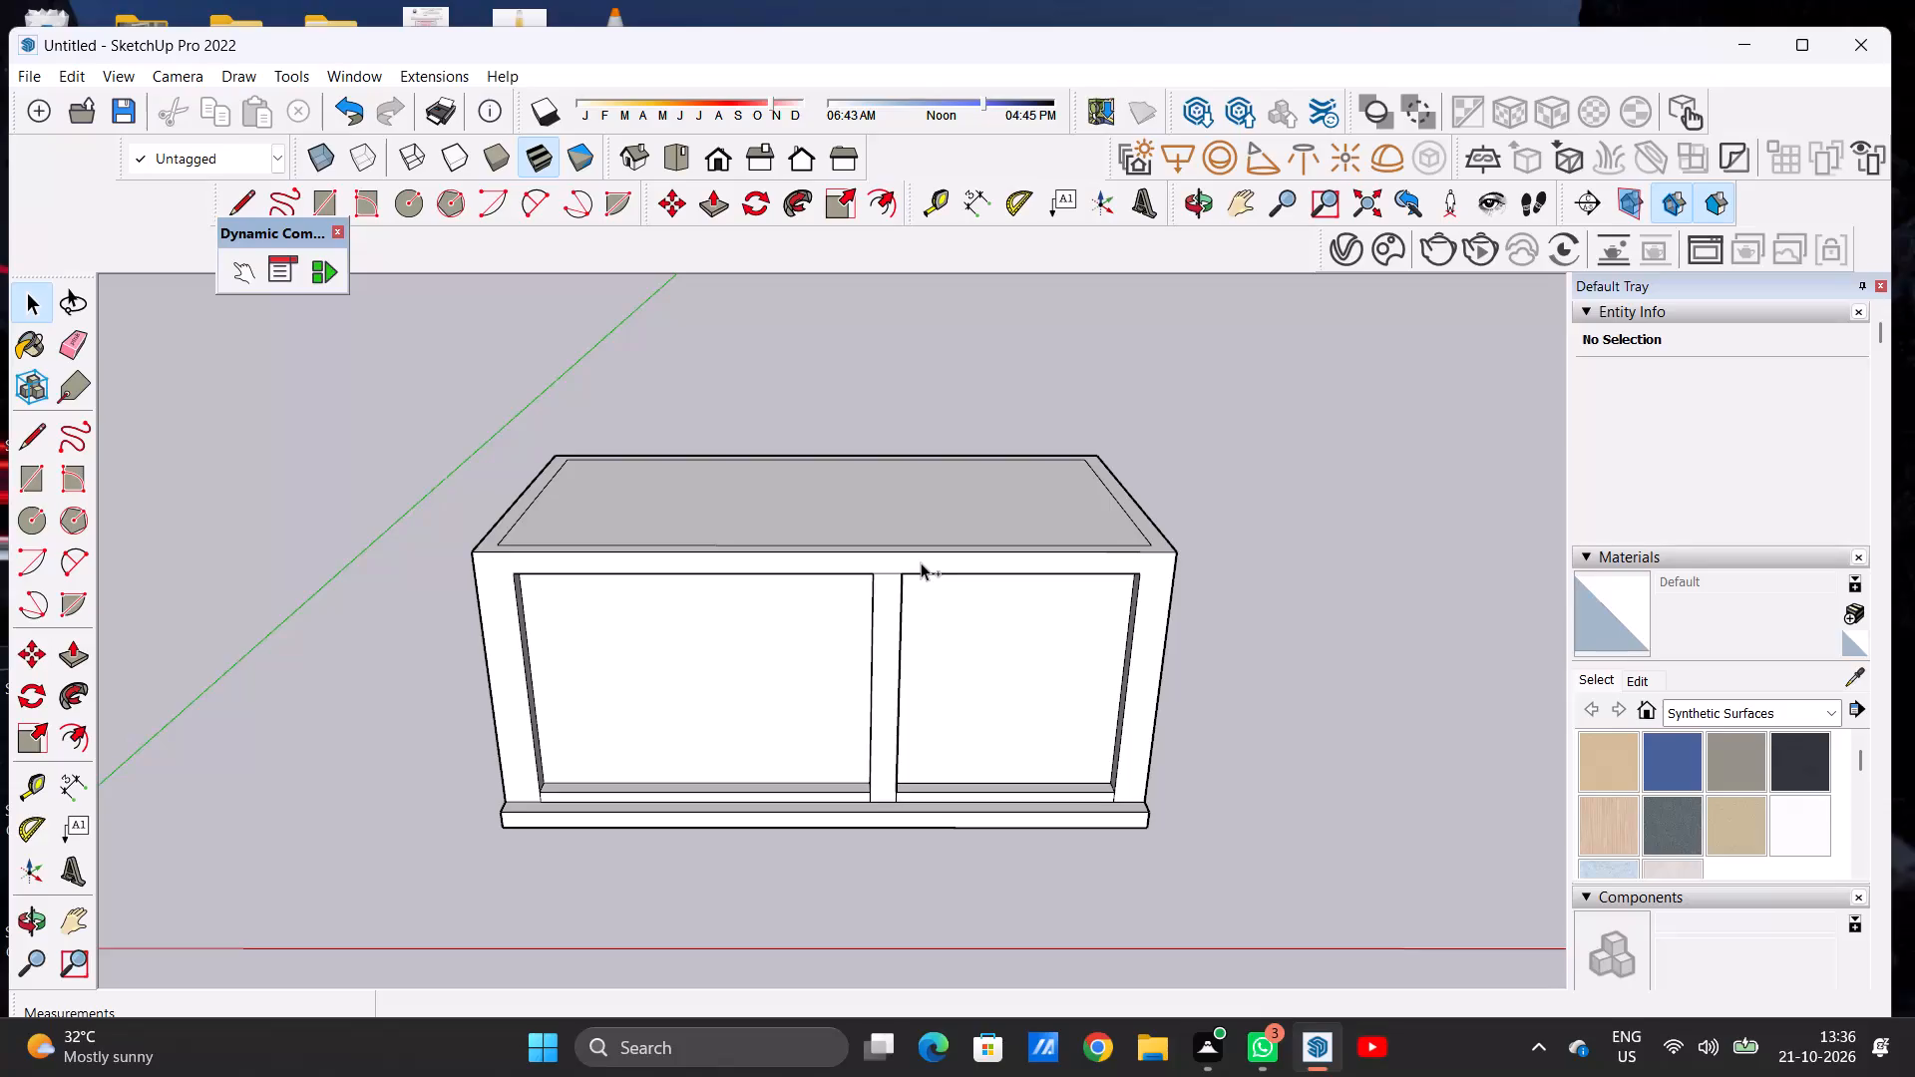
Undo the inward offset of the roof outline.
key("ctrl+z")
Push/Pull the roof's top face upward by about 1' 2" to thicken the roof.
middle_click_drag(865, 571, 862, 674)
key("p")
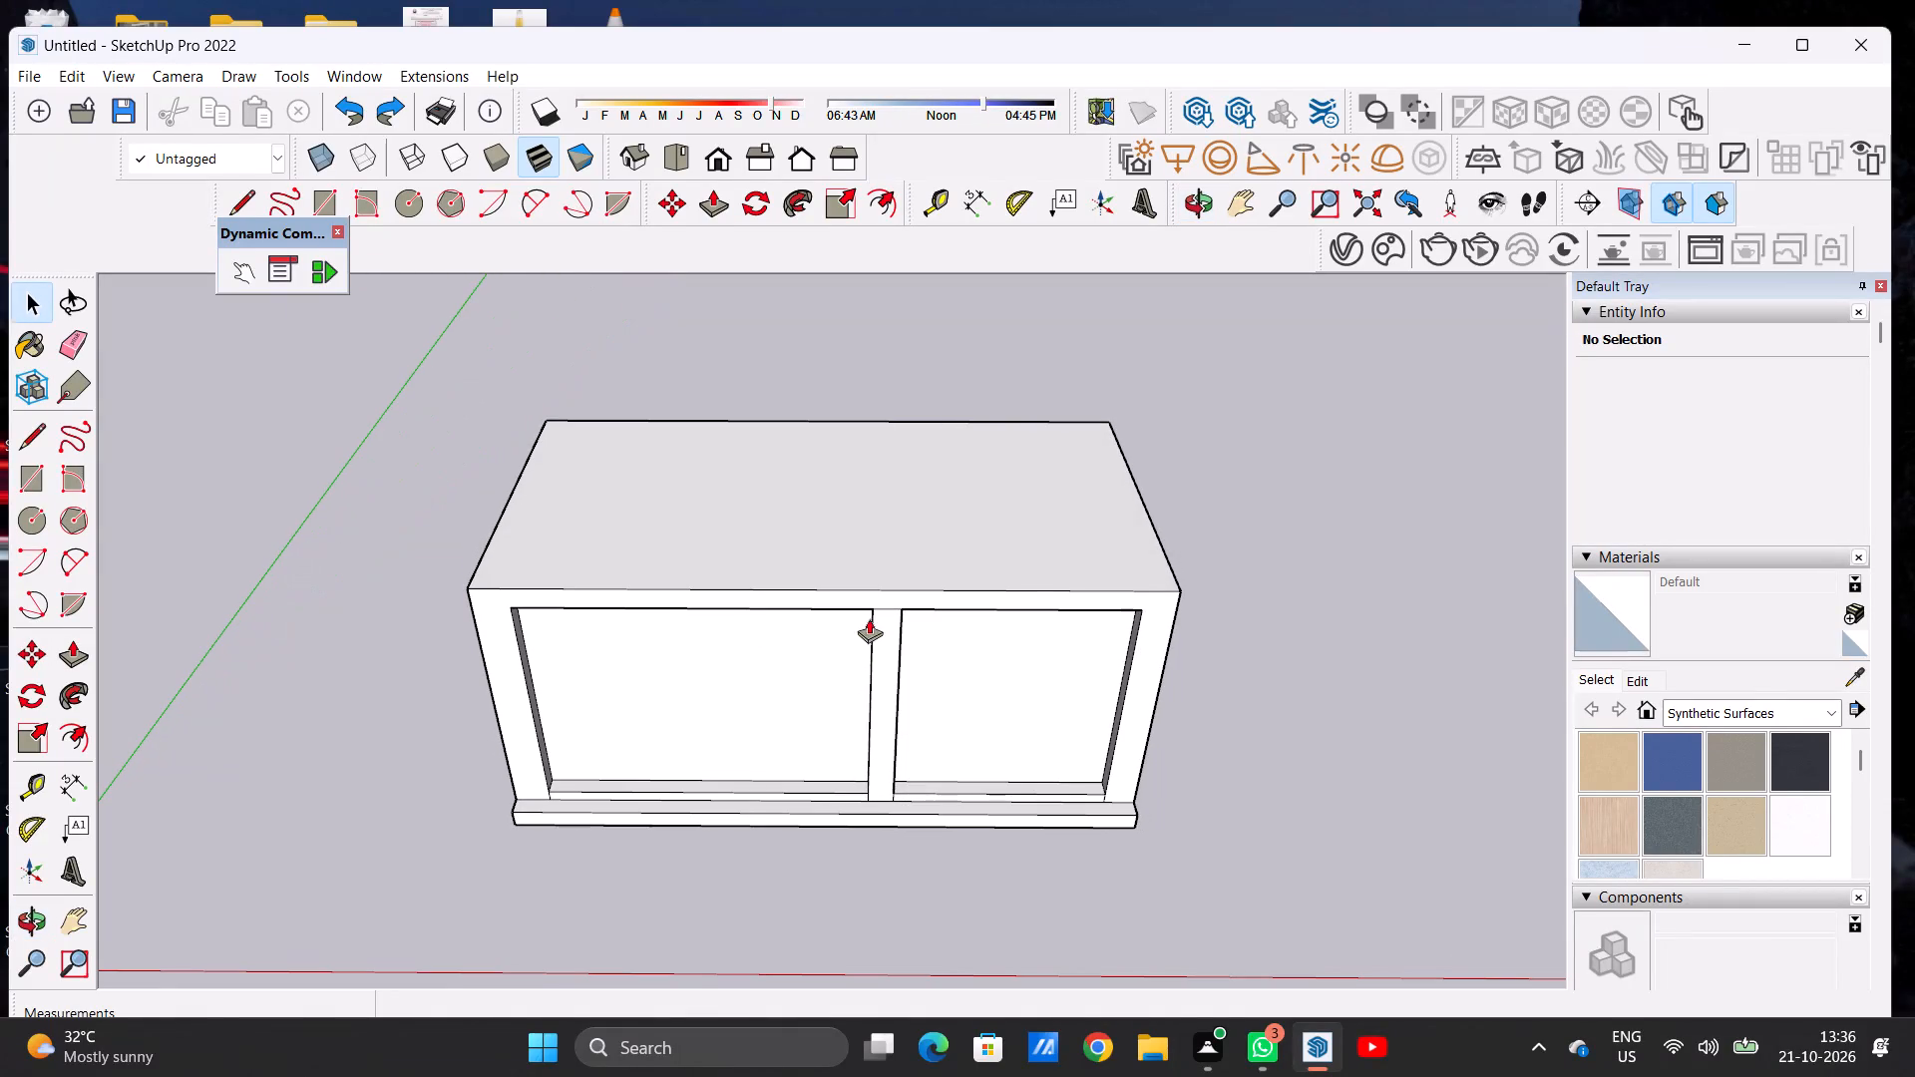
left_click(926, 538)
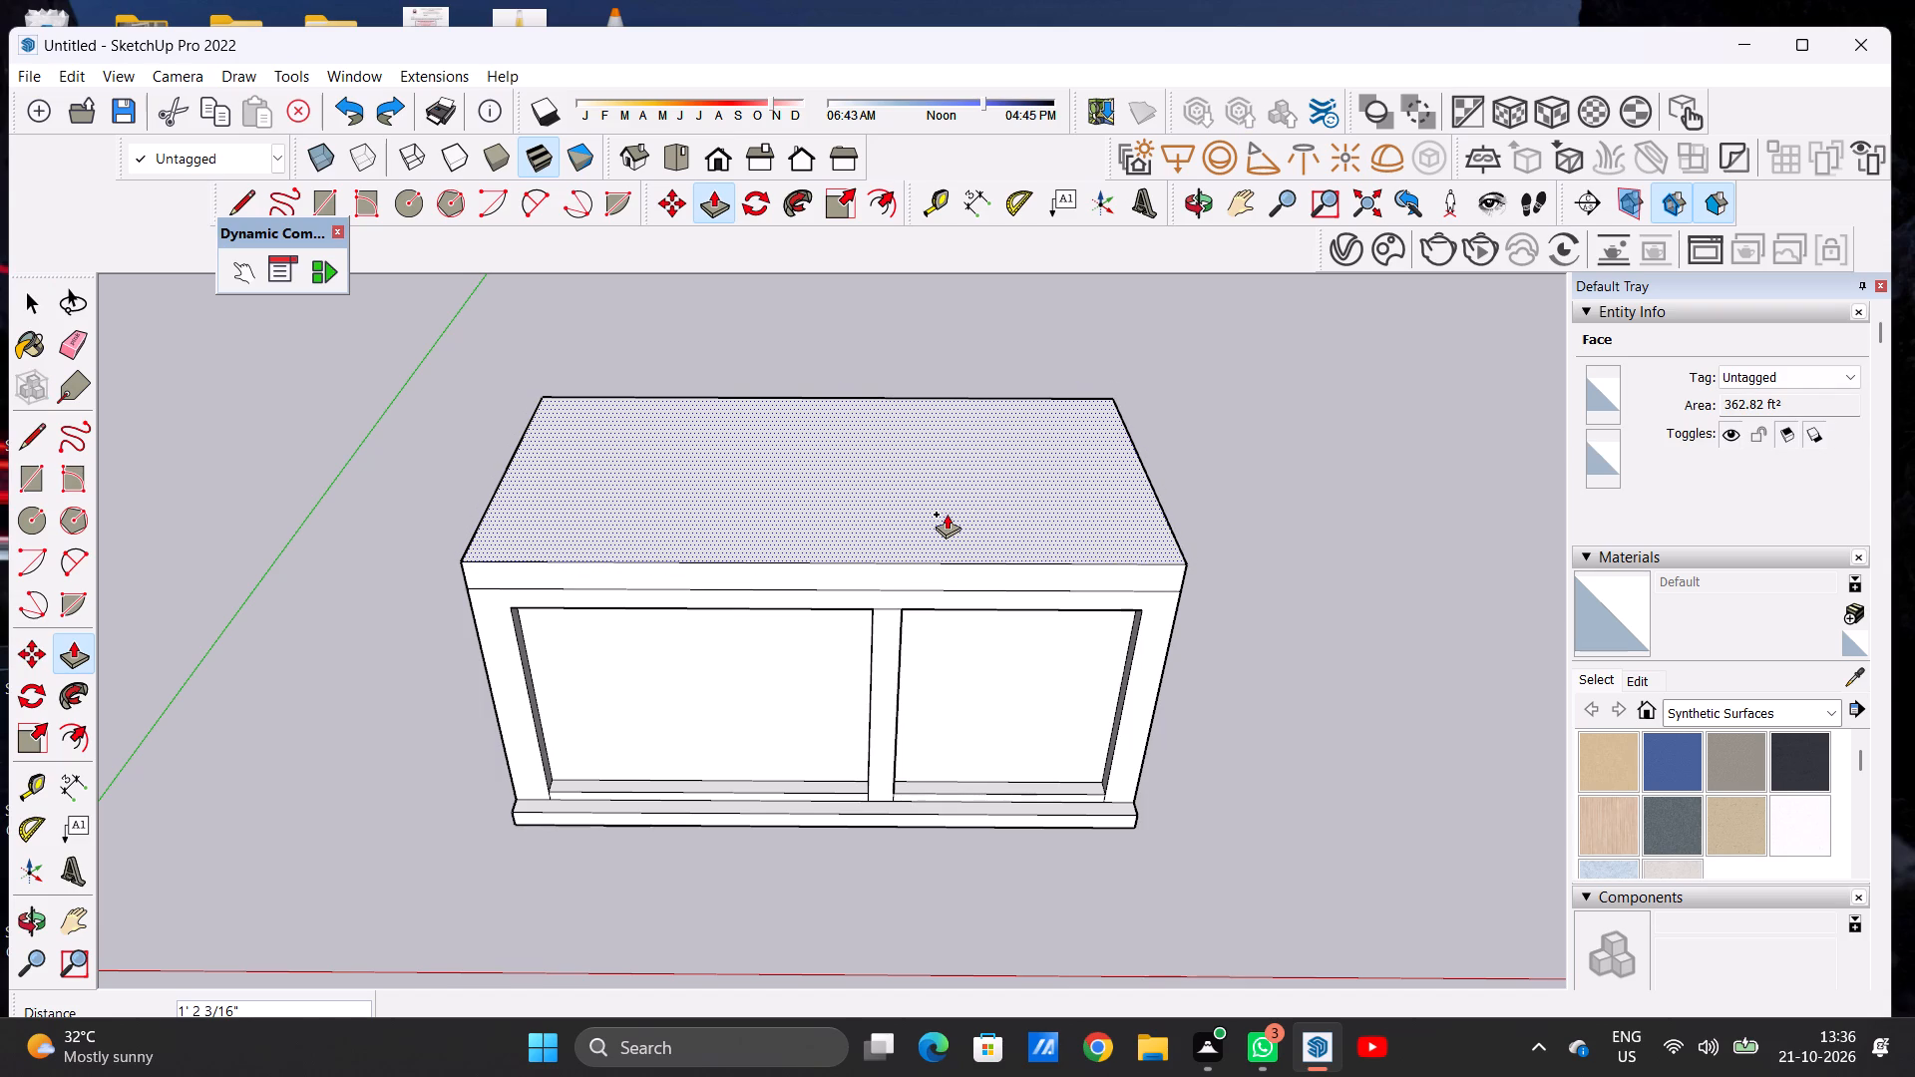
left_click(947, 514)
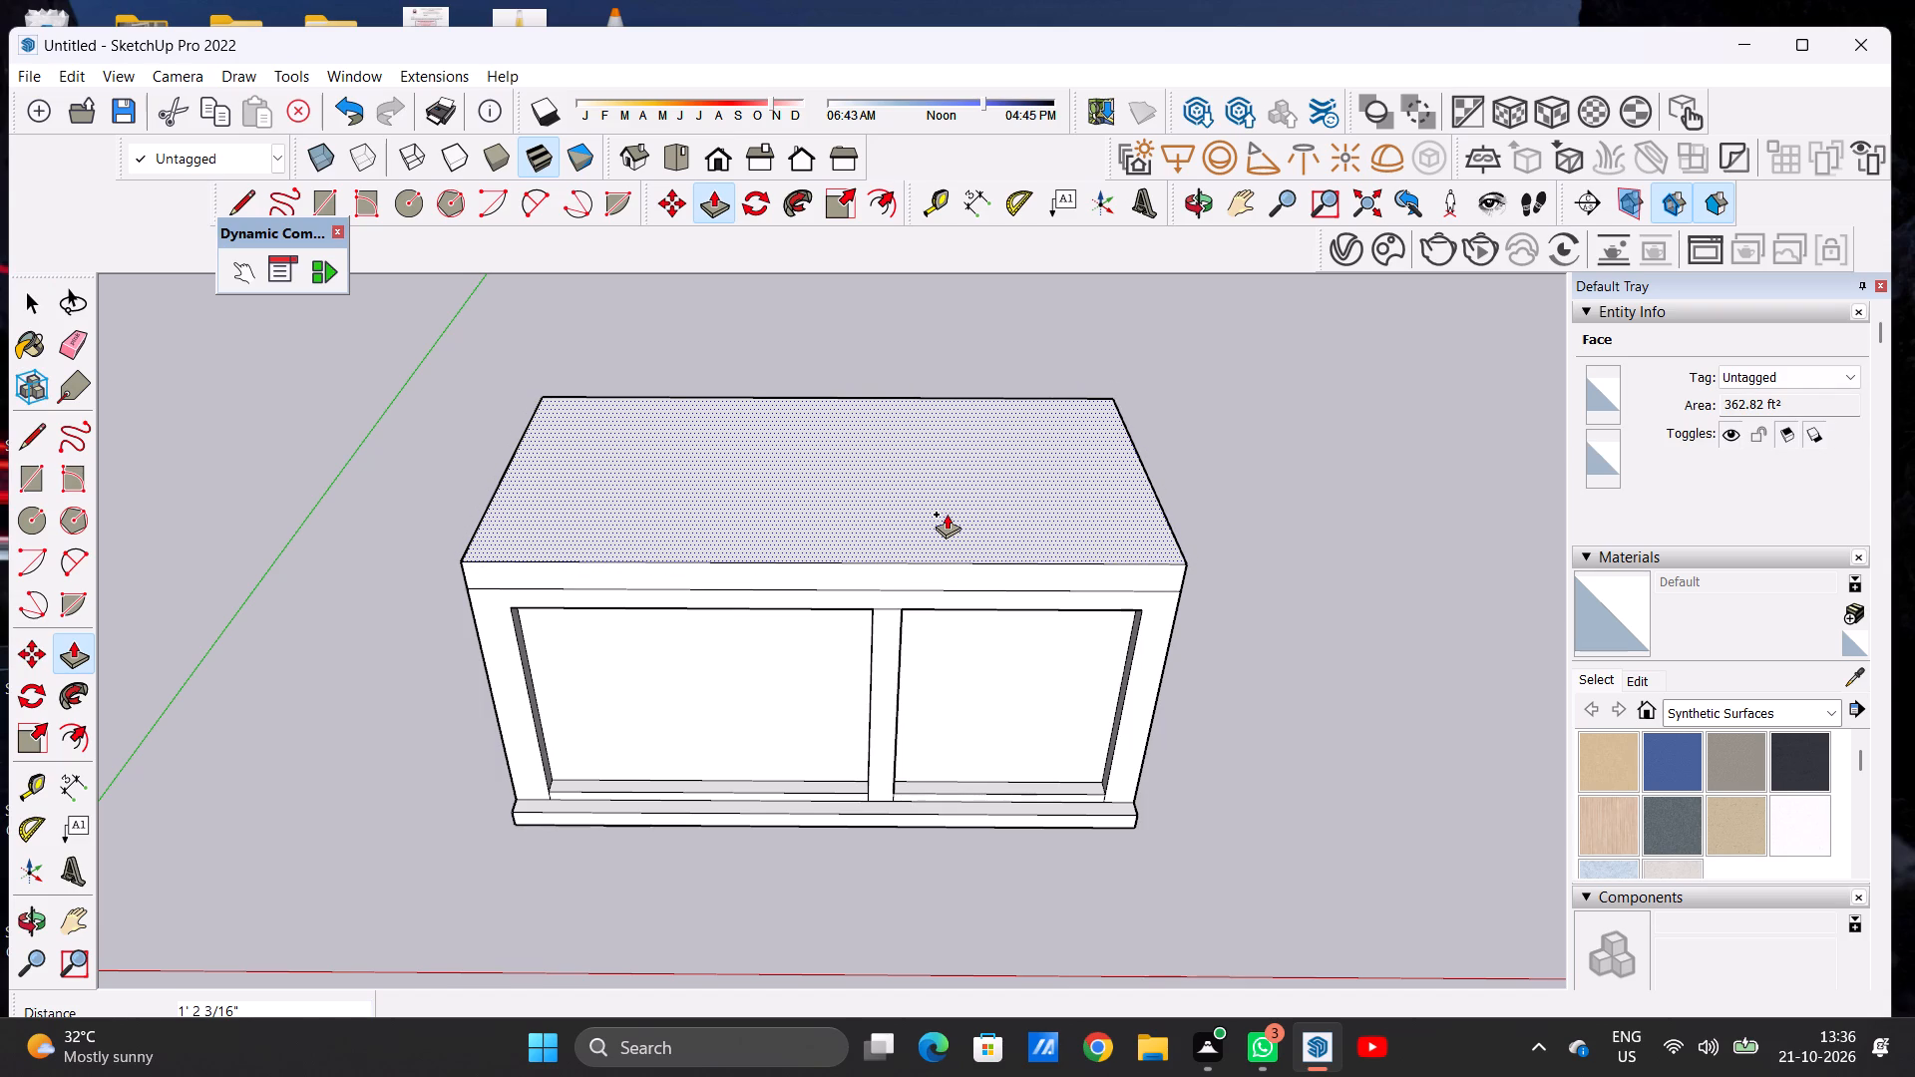
key("space")
Push/Pull the front face of the added roof band outward by about 2' 6" to form a front overhang.
scroll(957, 668, "down", 4)
middle_click_drag(802, 664, 1272, 538)
scroll(733, 596, "up", 5)
scroll(876, 645, "up", 7)
key("p")
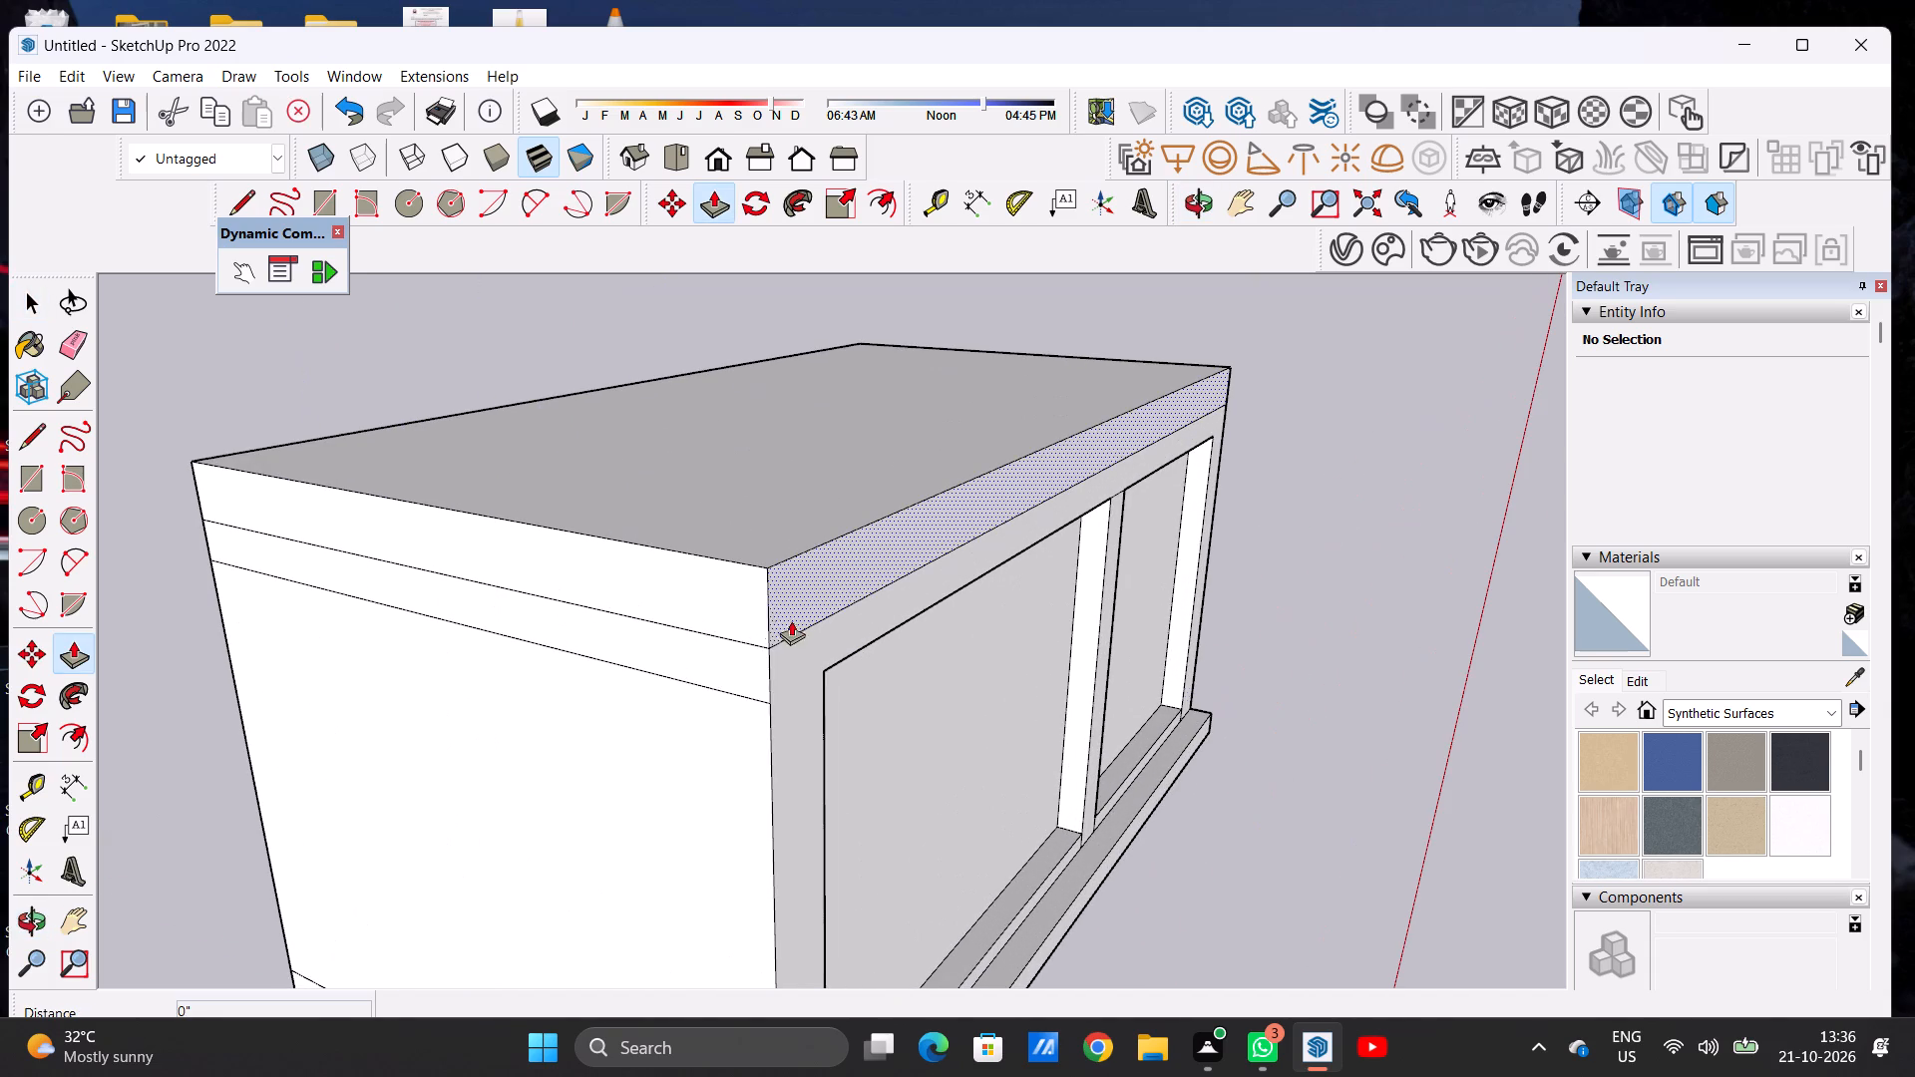
left_click(782, 592)
left_click(943, 617)
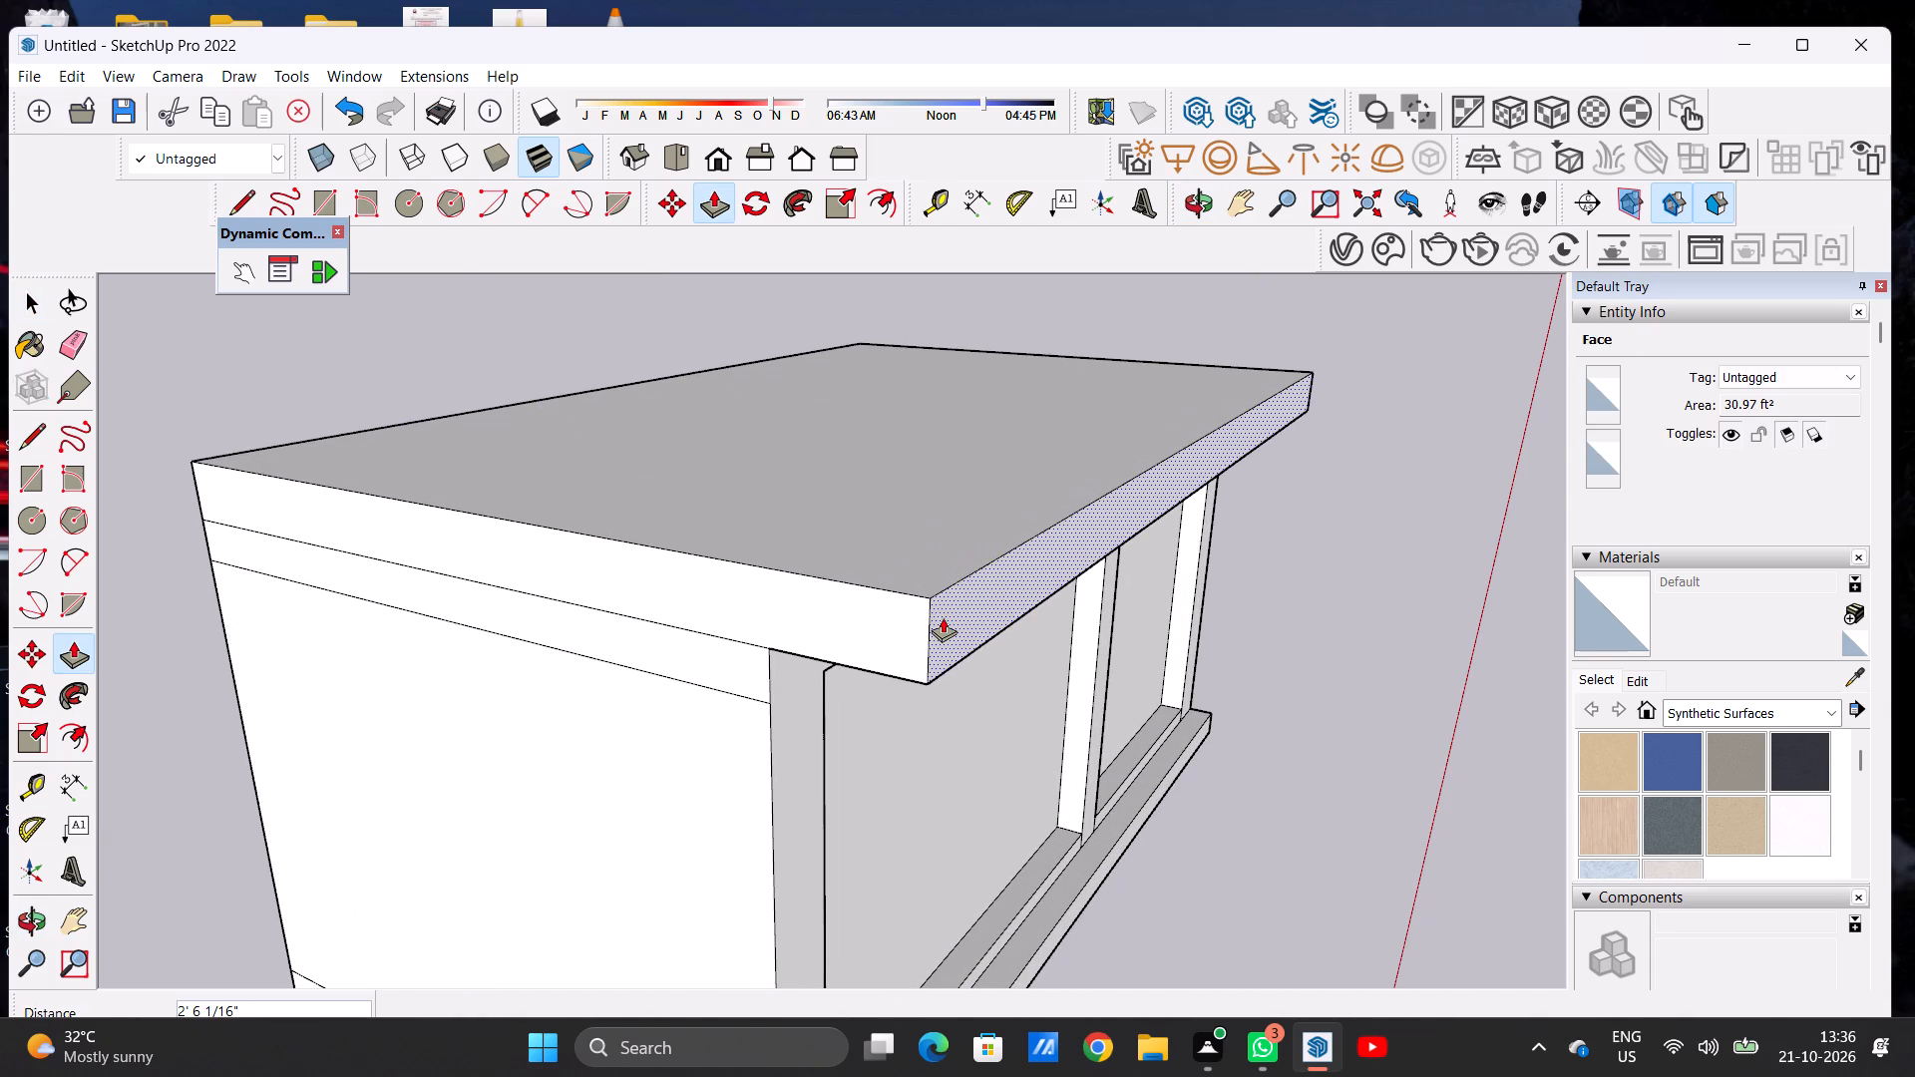
key("space")
Examine the overhanging roof from the front, from above and from the end.
scroll(750, 632, "down", 8)
middle_click_drag(869, 648, 406, 617)
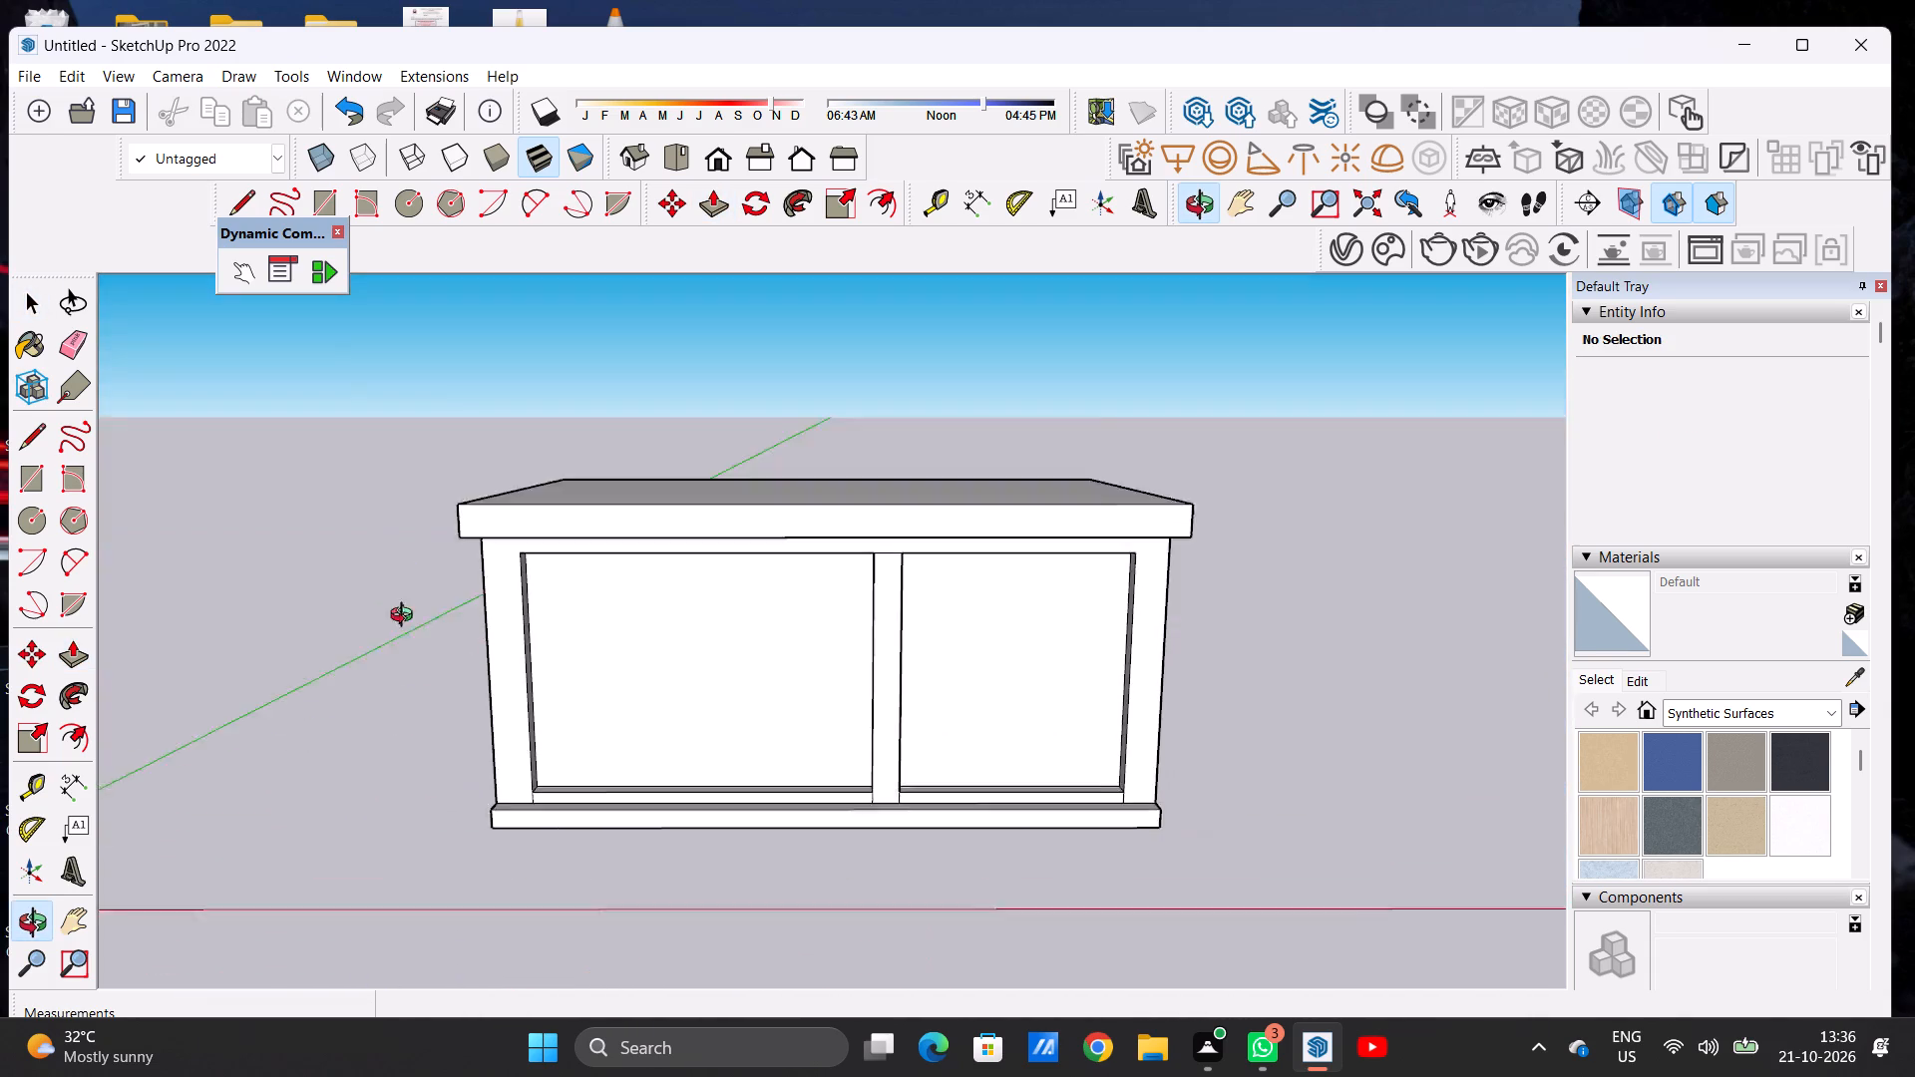
middle_click_drag(406, 617, 399, 713)
scroll(961, 630, "down", 4)
middle_click_drag(823, 627, 824, 795)
scroll(903, 586, "up", 1)
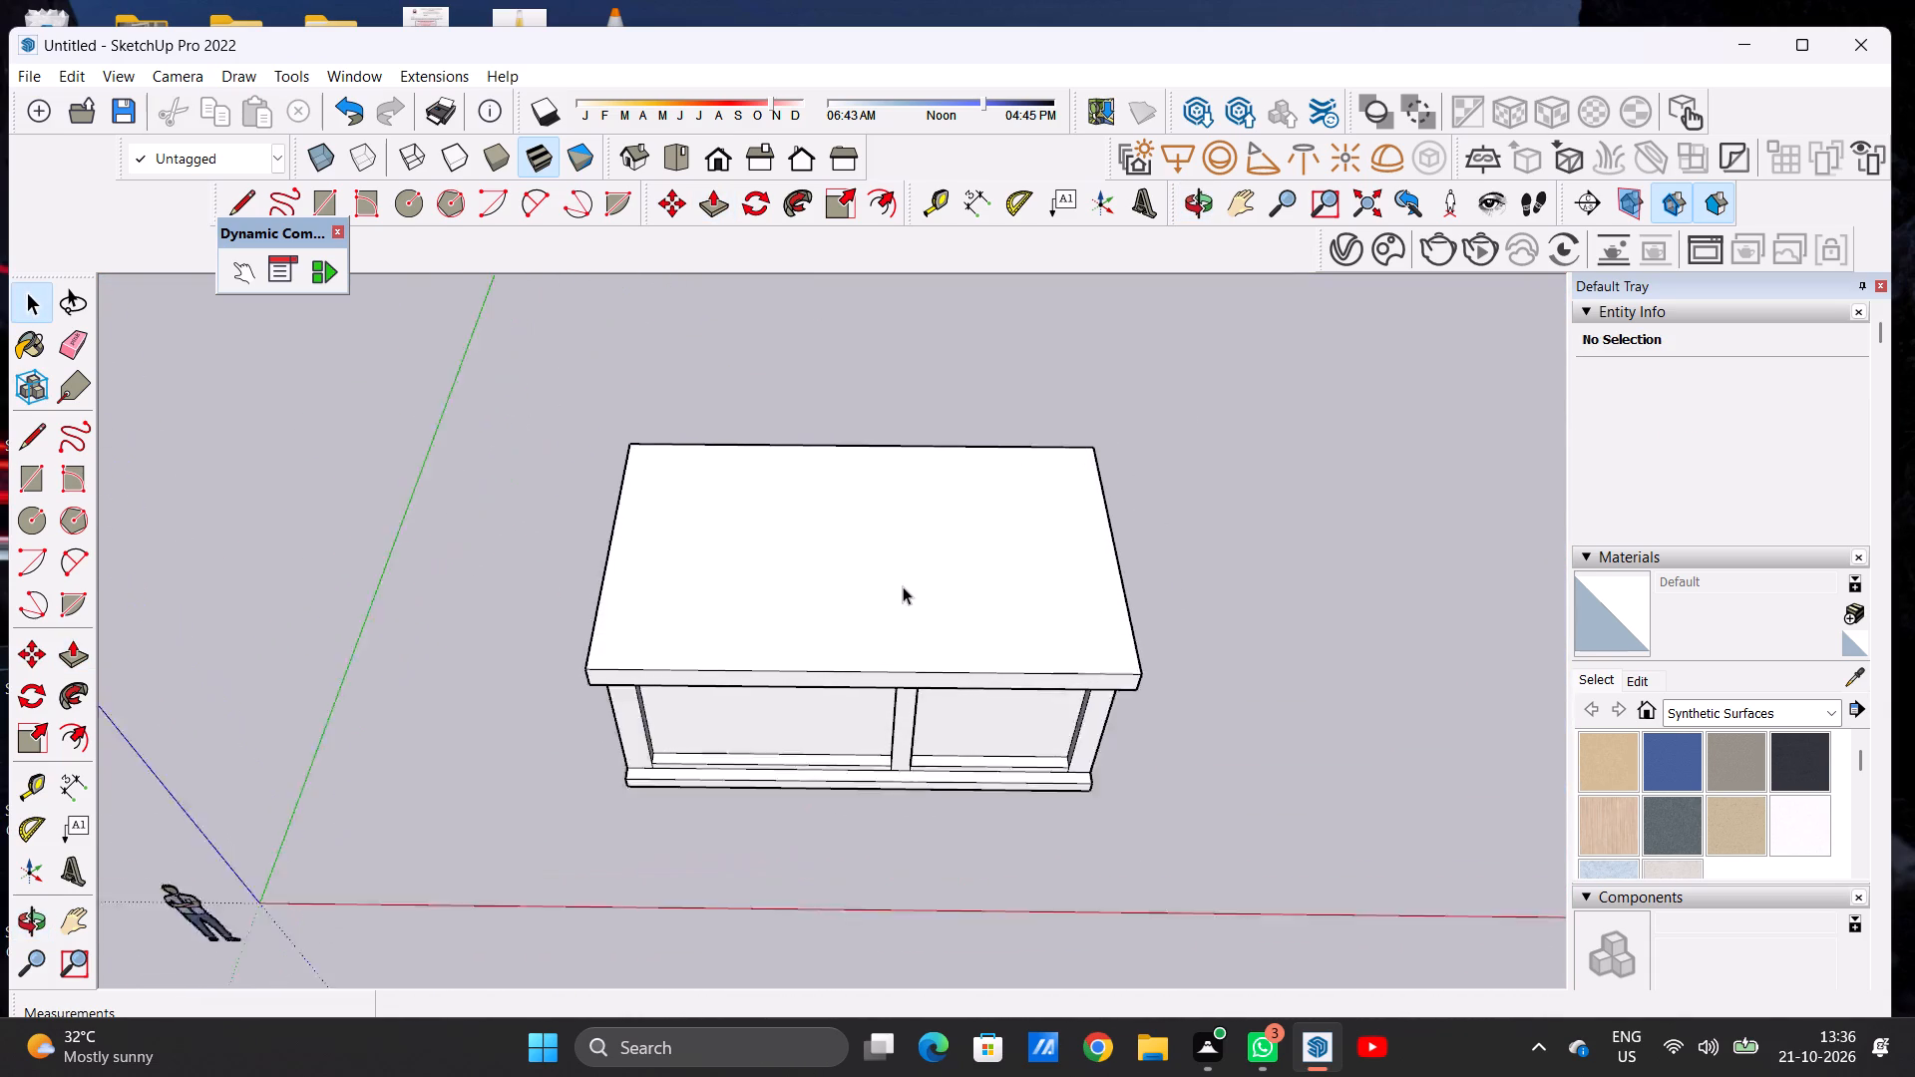
scroll(903, 586, "up", 2)
scroll(692, 510, "down", 3)
middle_click_drag(928, 531, 507, 468)
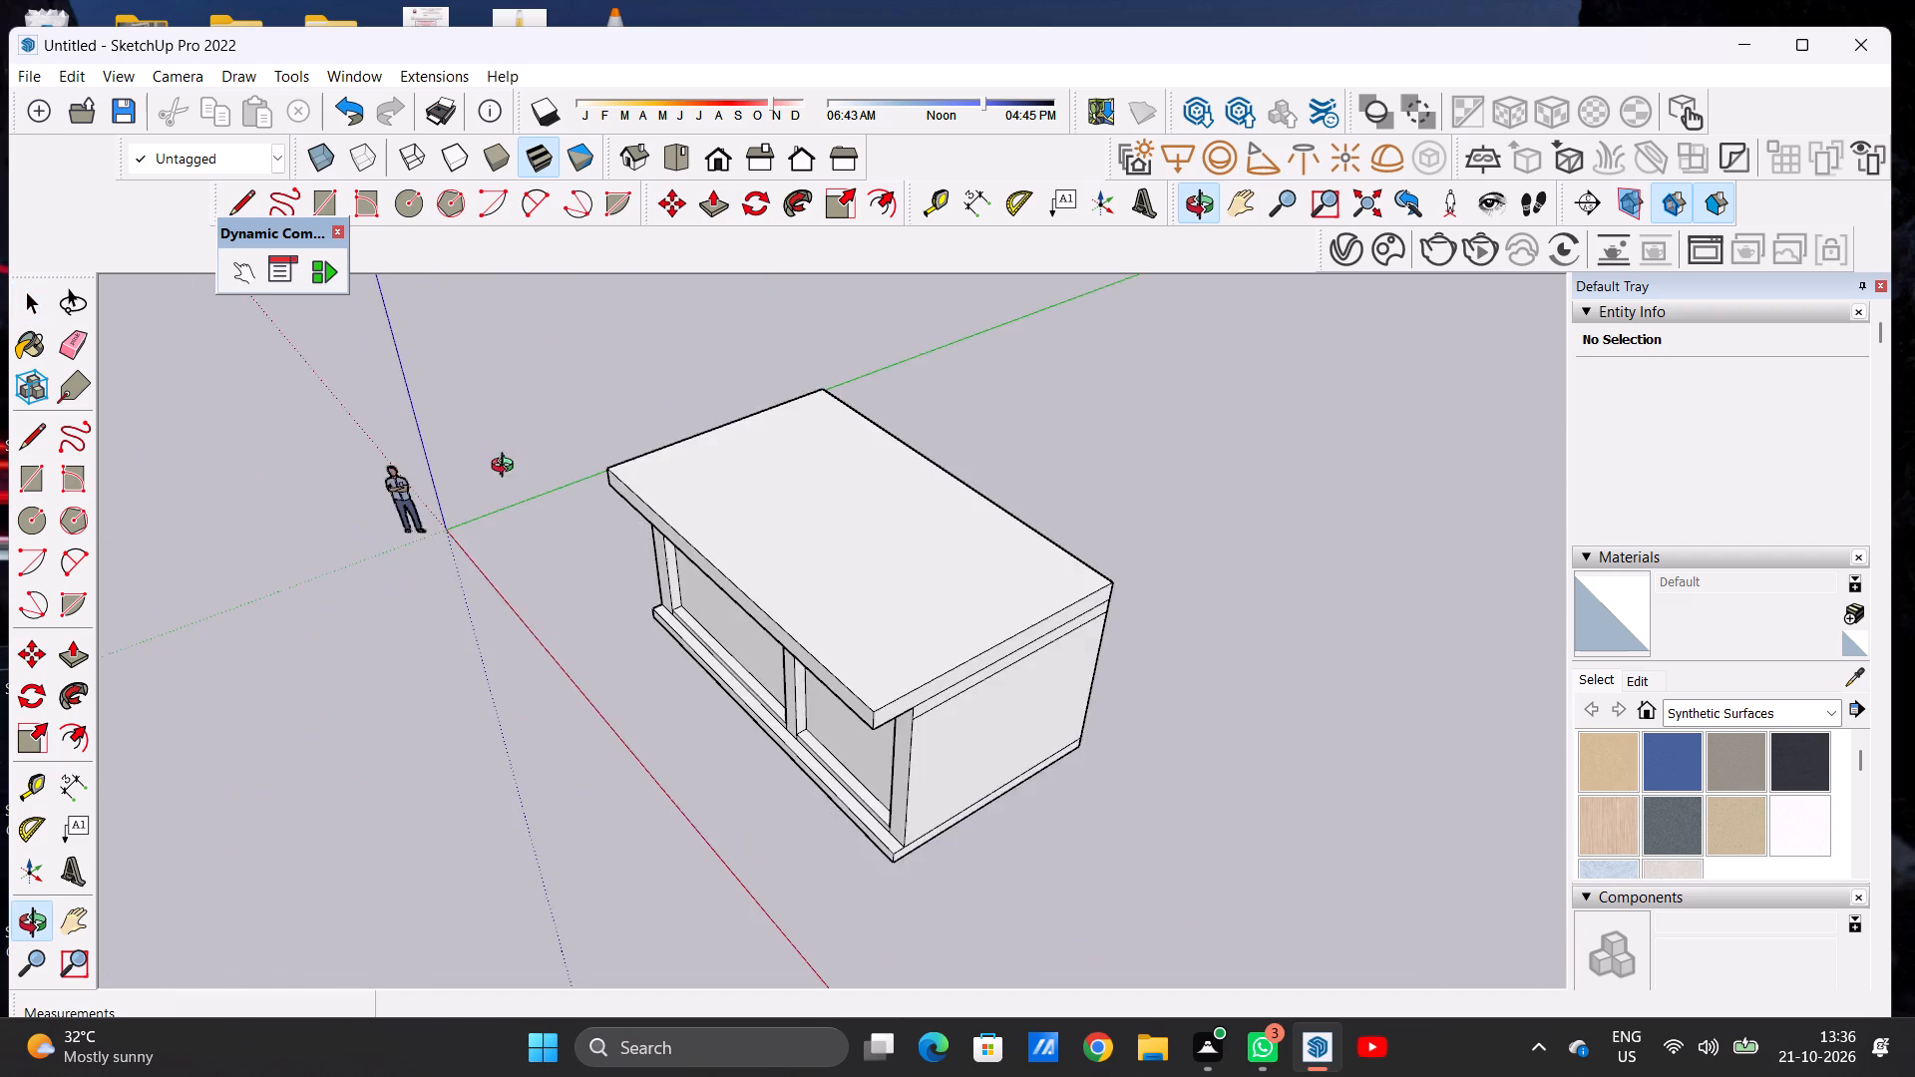
middle_click_drag(507, 468, 914, 706)
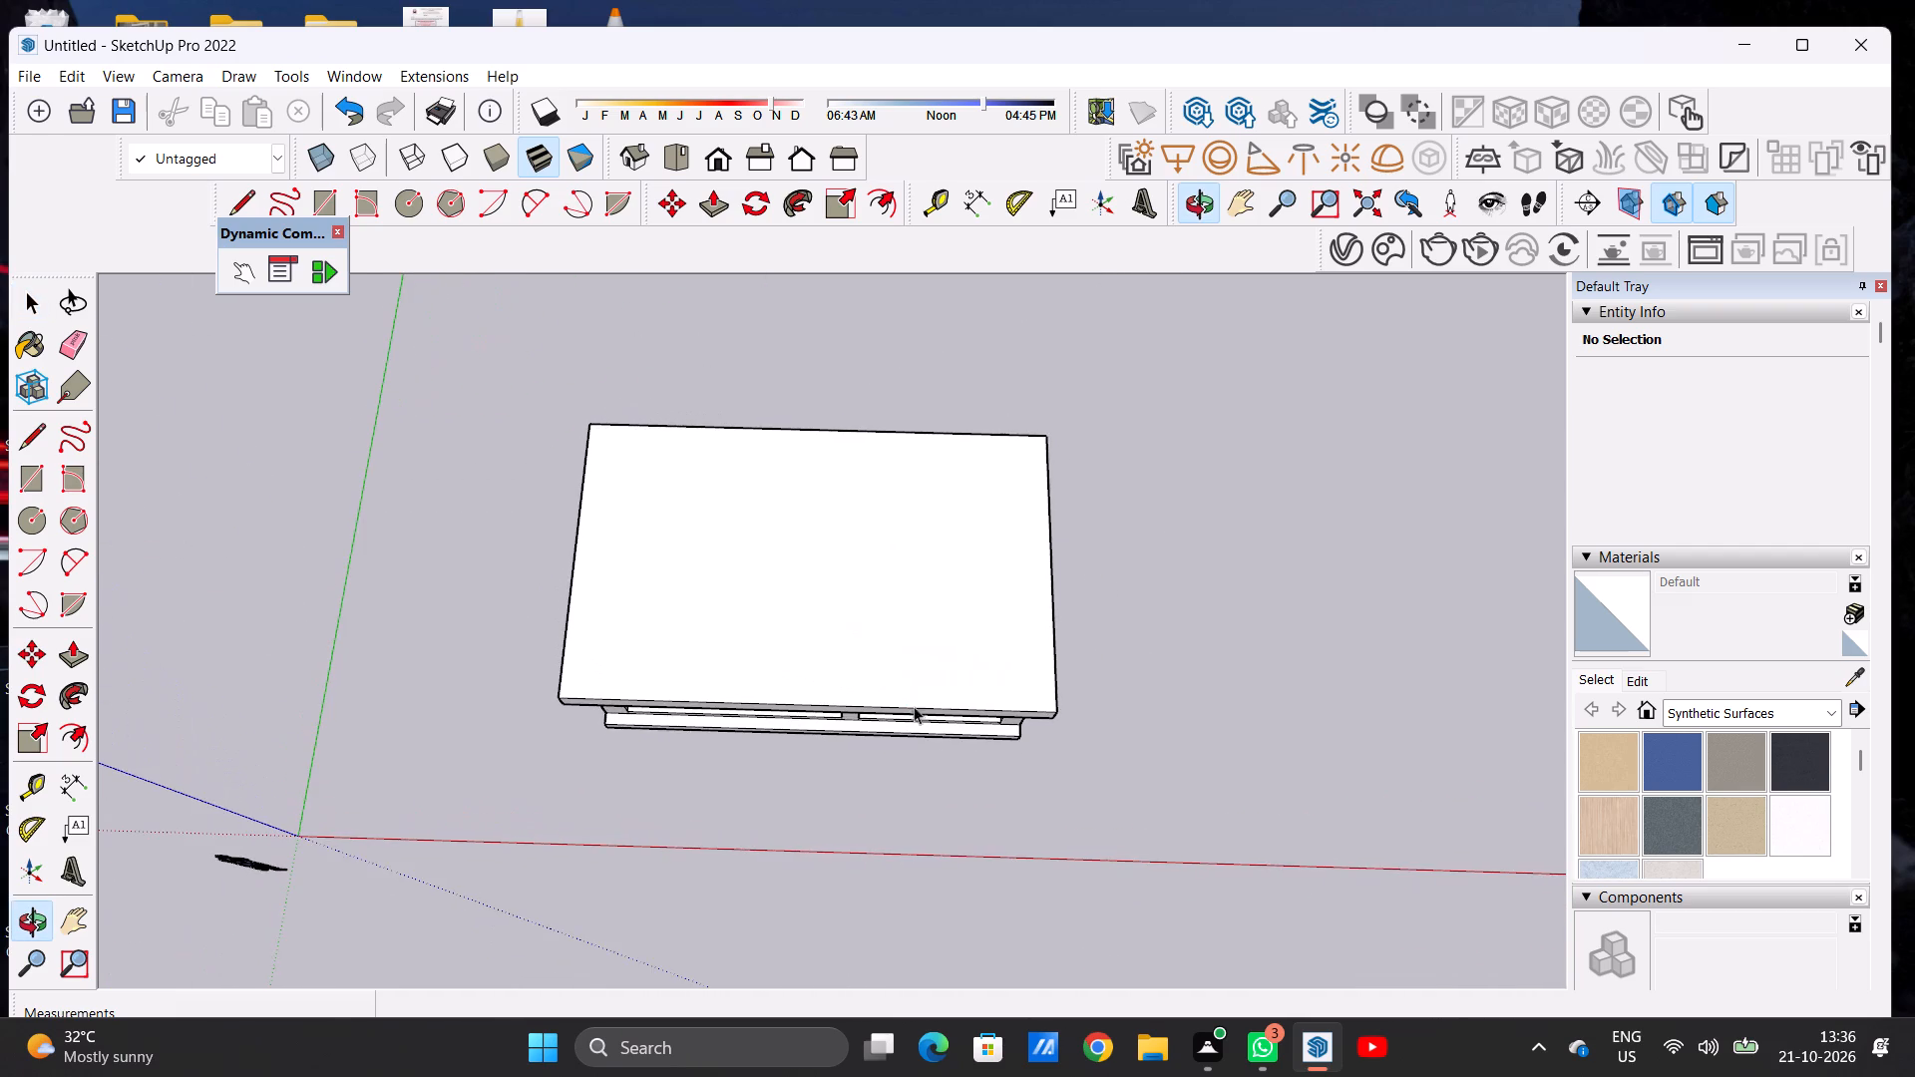
Offset the outline of the extended roof's top face inward by 9".
scroll(828, 644, "up", 2)
type("OF")
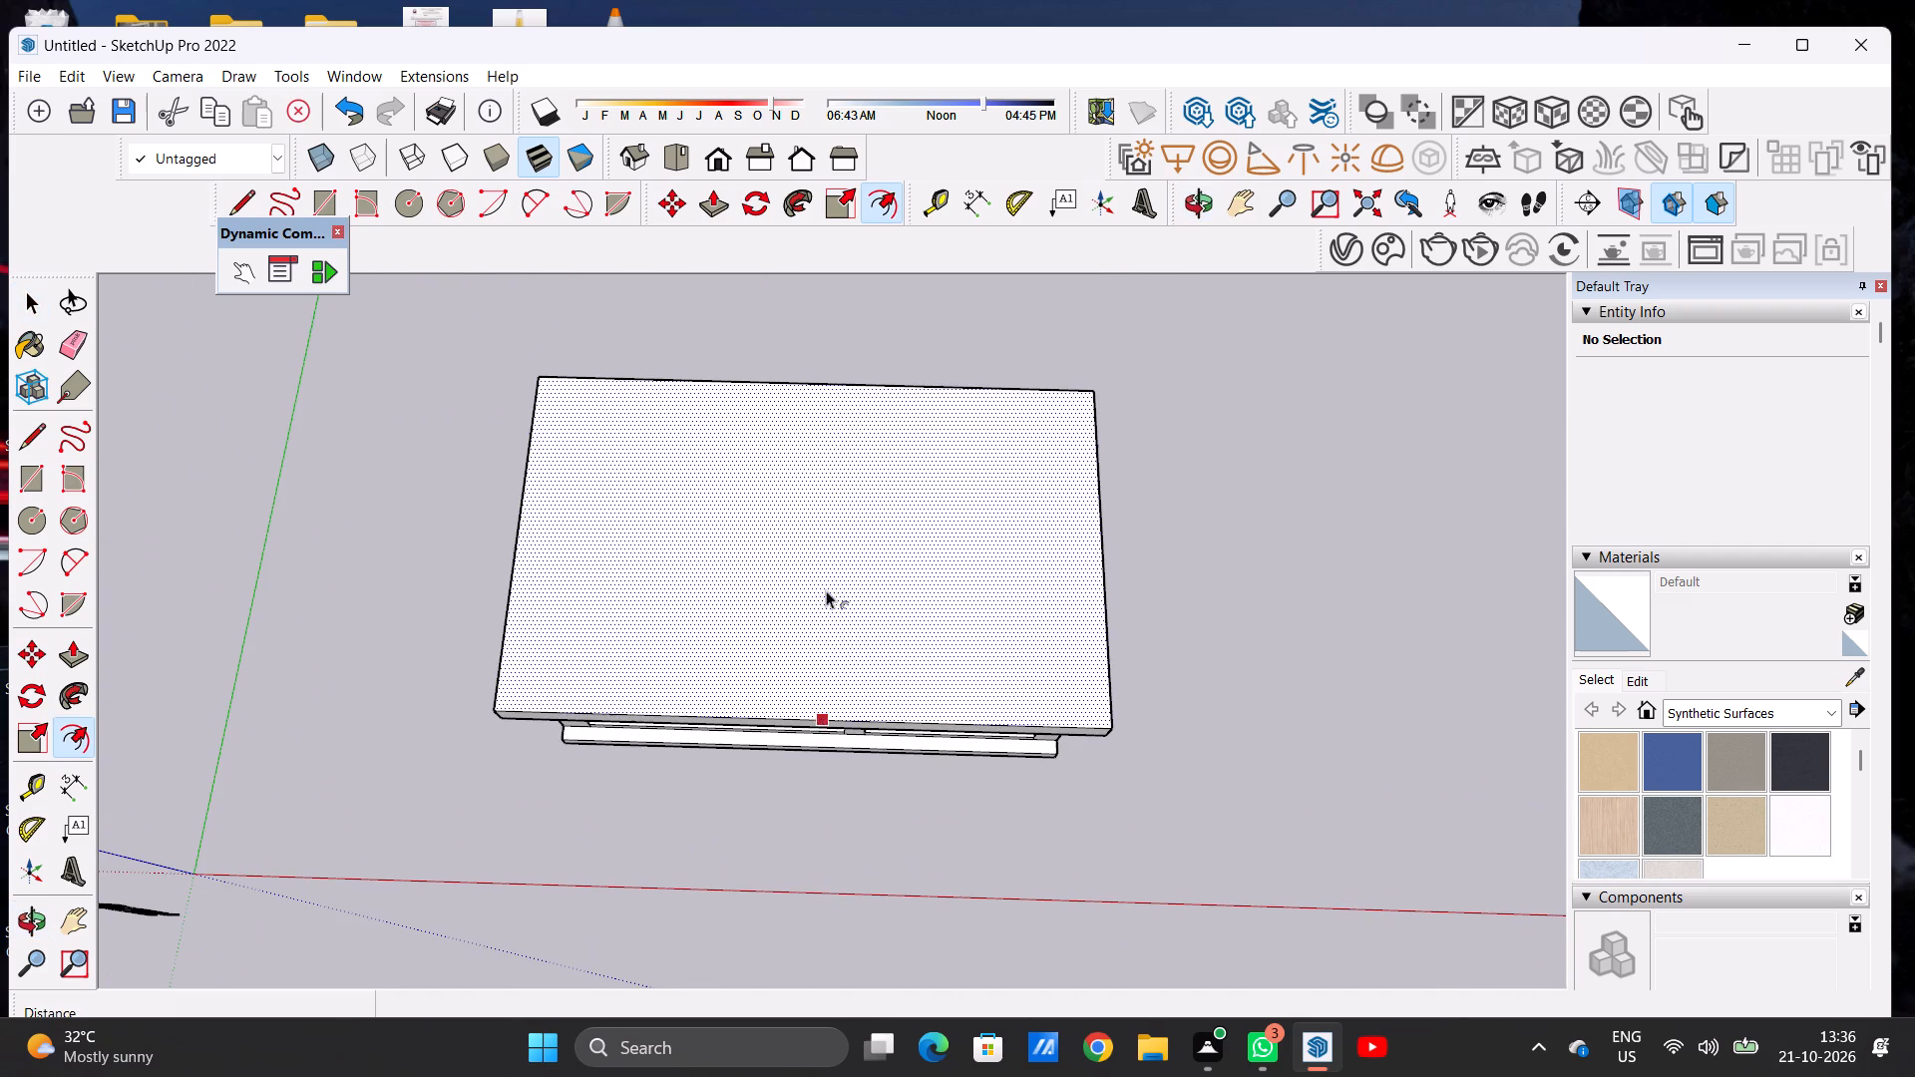
left_click(830, 419)
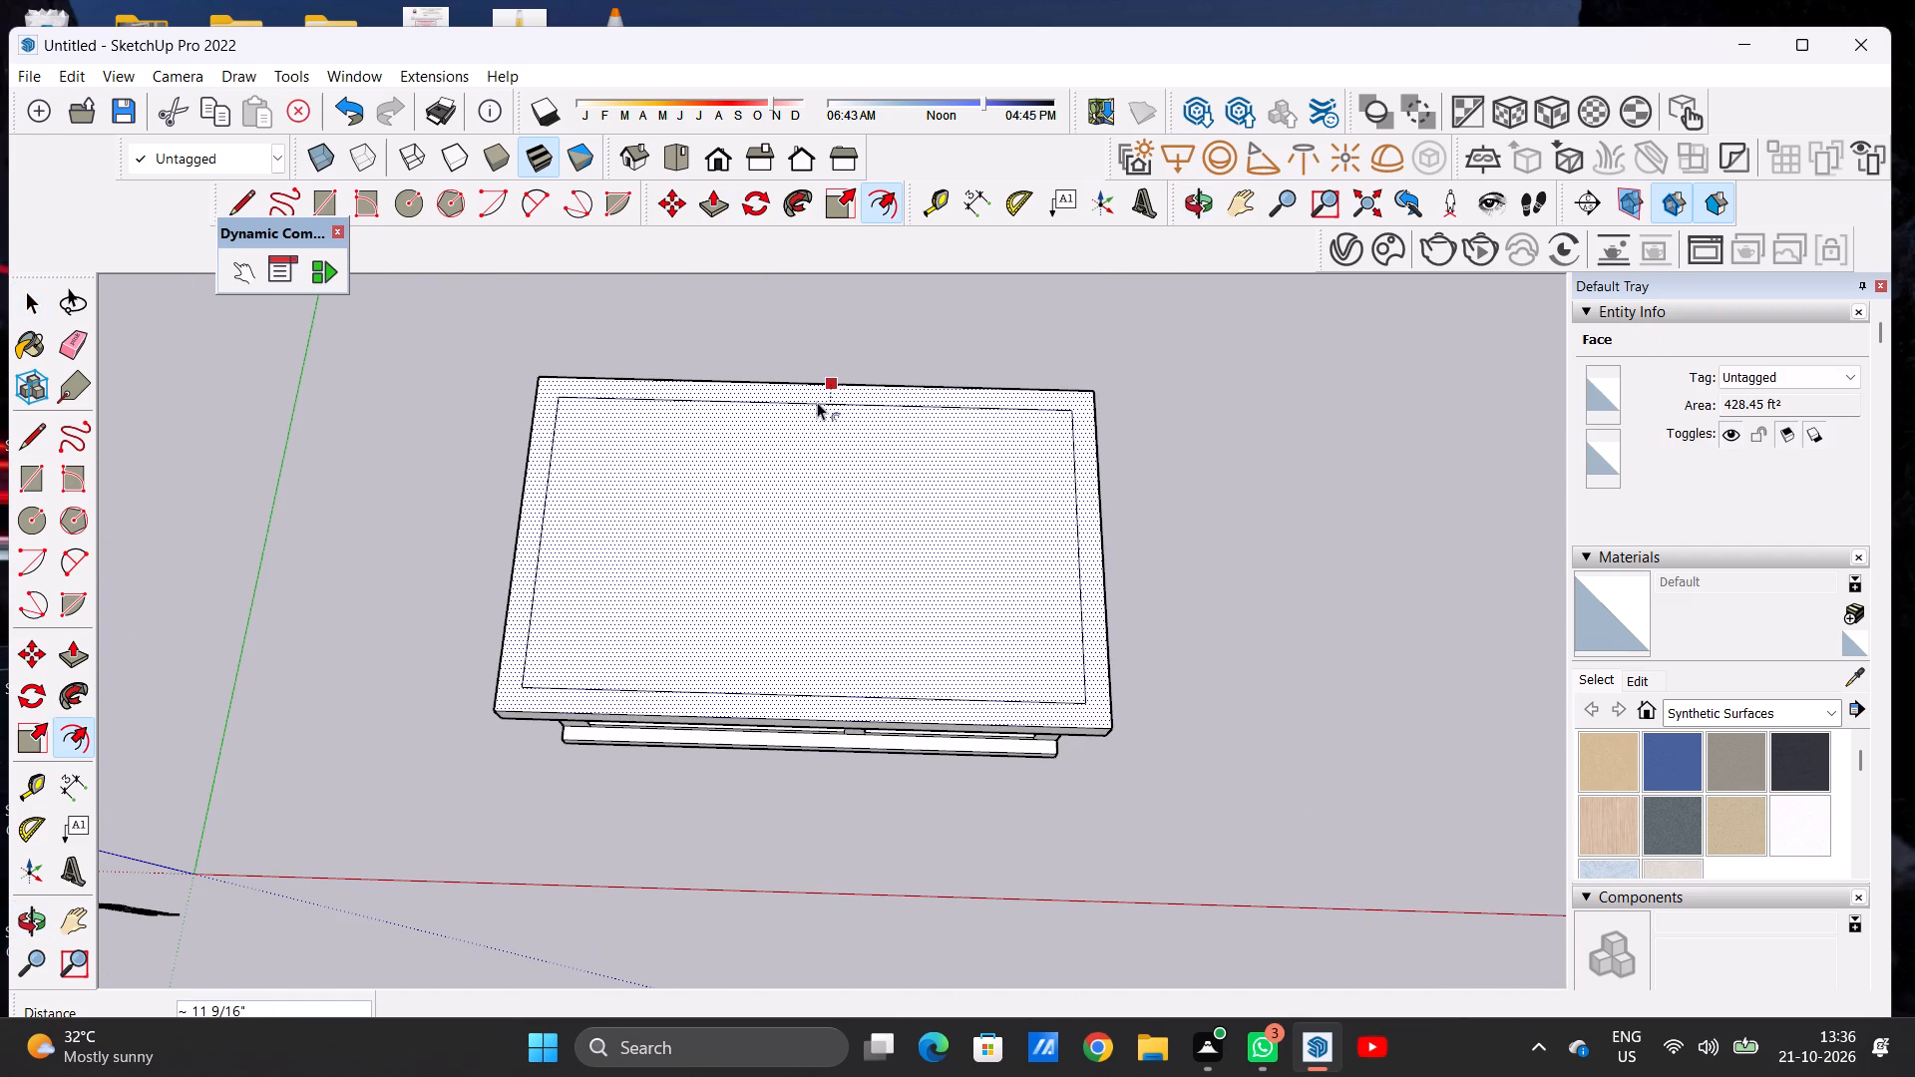
type("9\"")
key("Return")
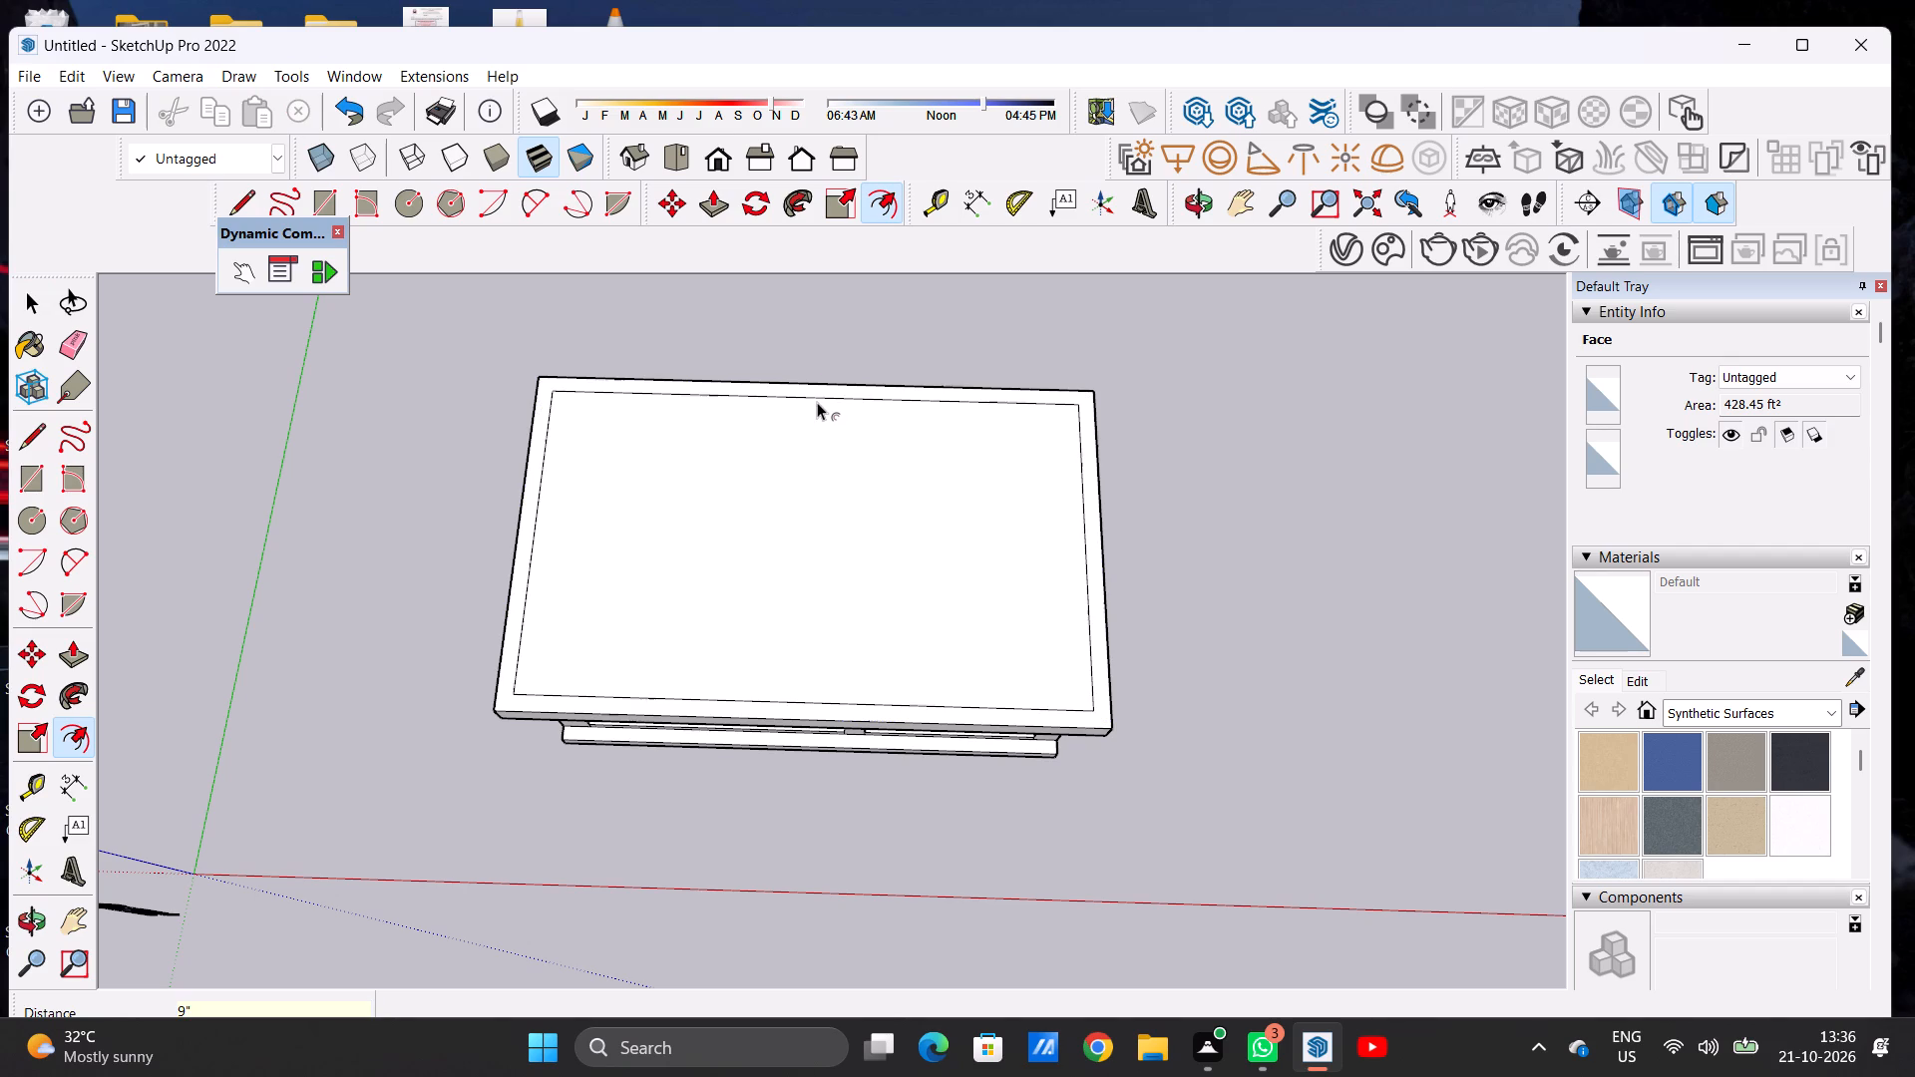
key("space")
Draw a line about 14' 10" long from front to rear across the inset roof face, above the wider bay near its outer end.
scroll(892, 694, "down", 3)
scroll(876, 757, "up", 5)
middle_click_drag(959, 773, 994, 624)
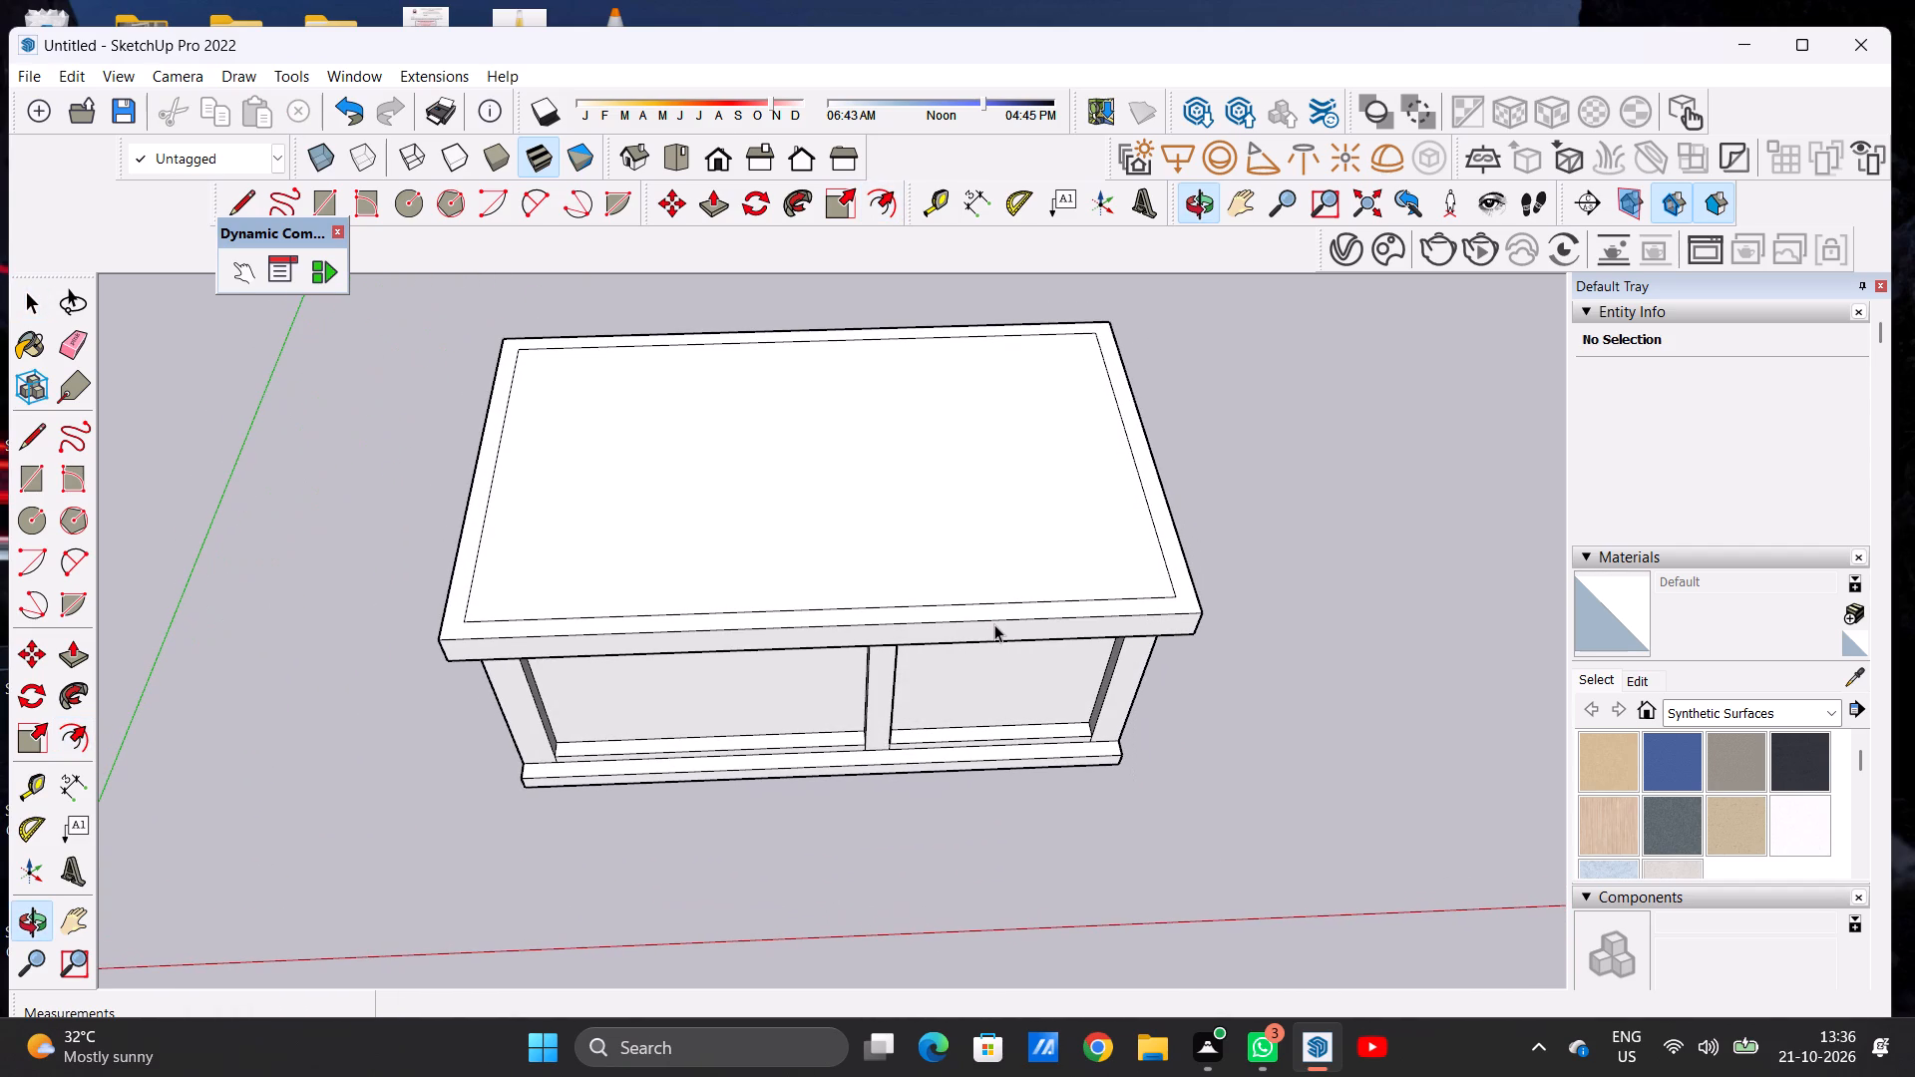
scroll(981, 599, "down", 3)
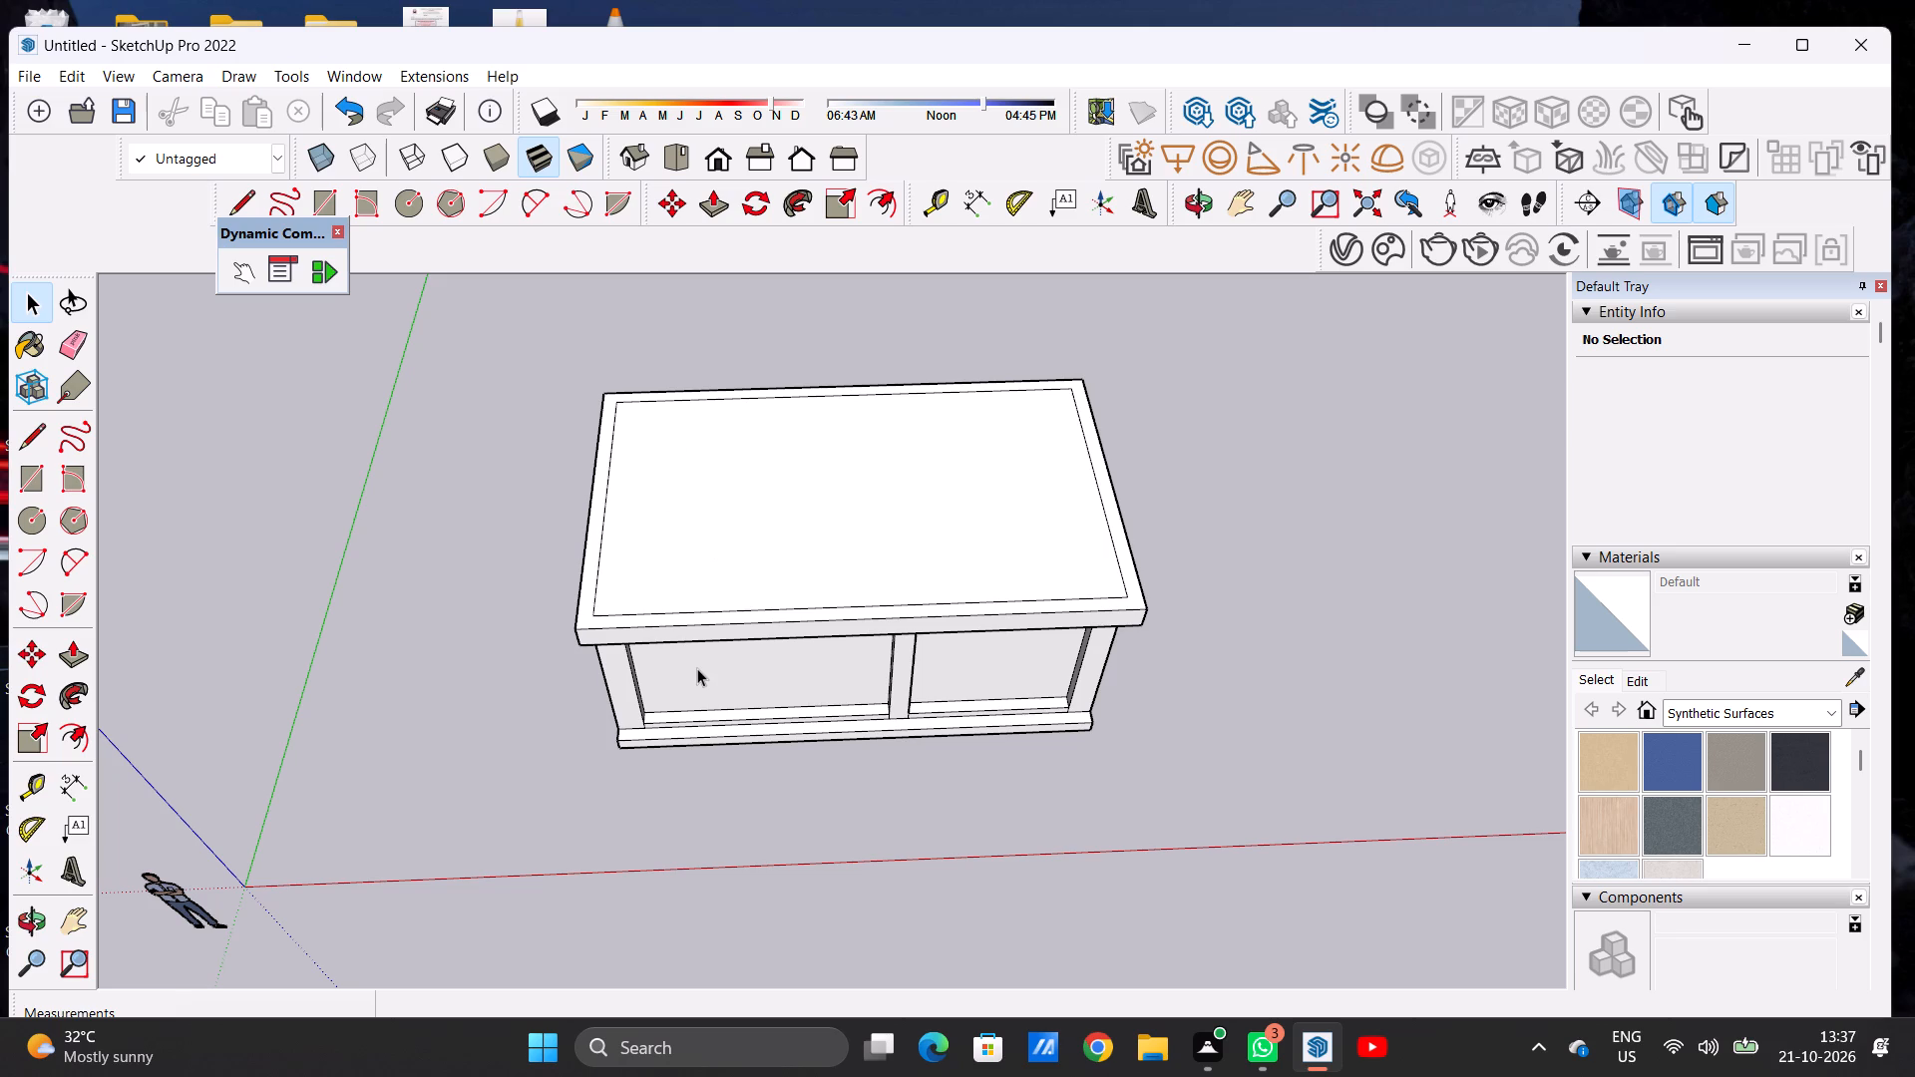
key("l")
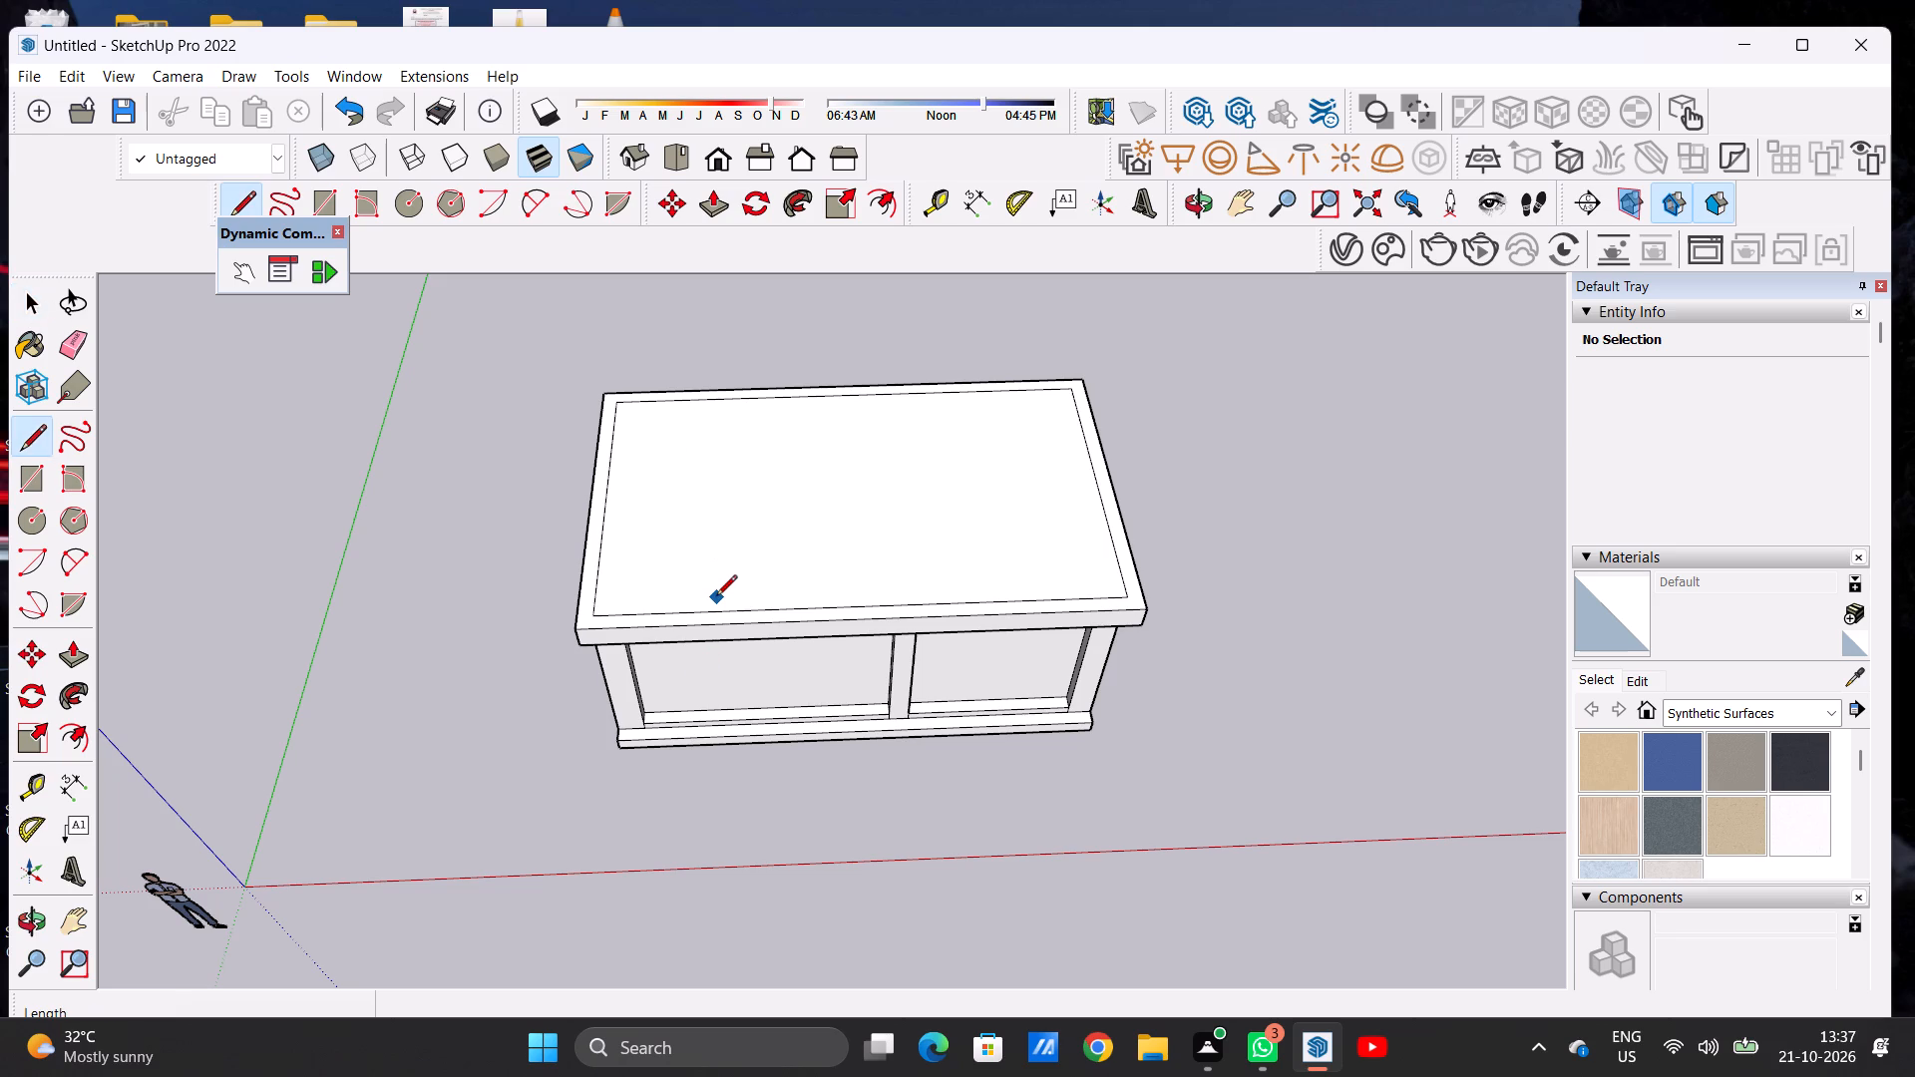
left_click(718, 612)
left_click(727, 401)
key("space")
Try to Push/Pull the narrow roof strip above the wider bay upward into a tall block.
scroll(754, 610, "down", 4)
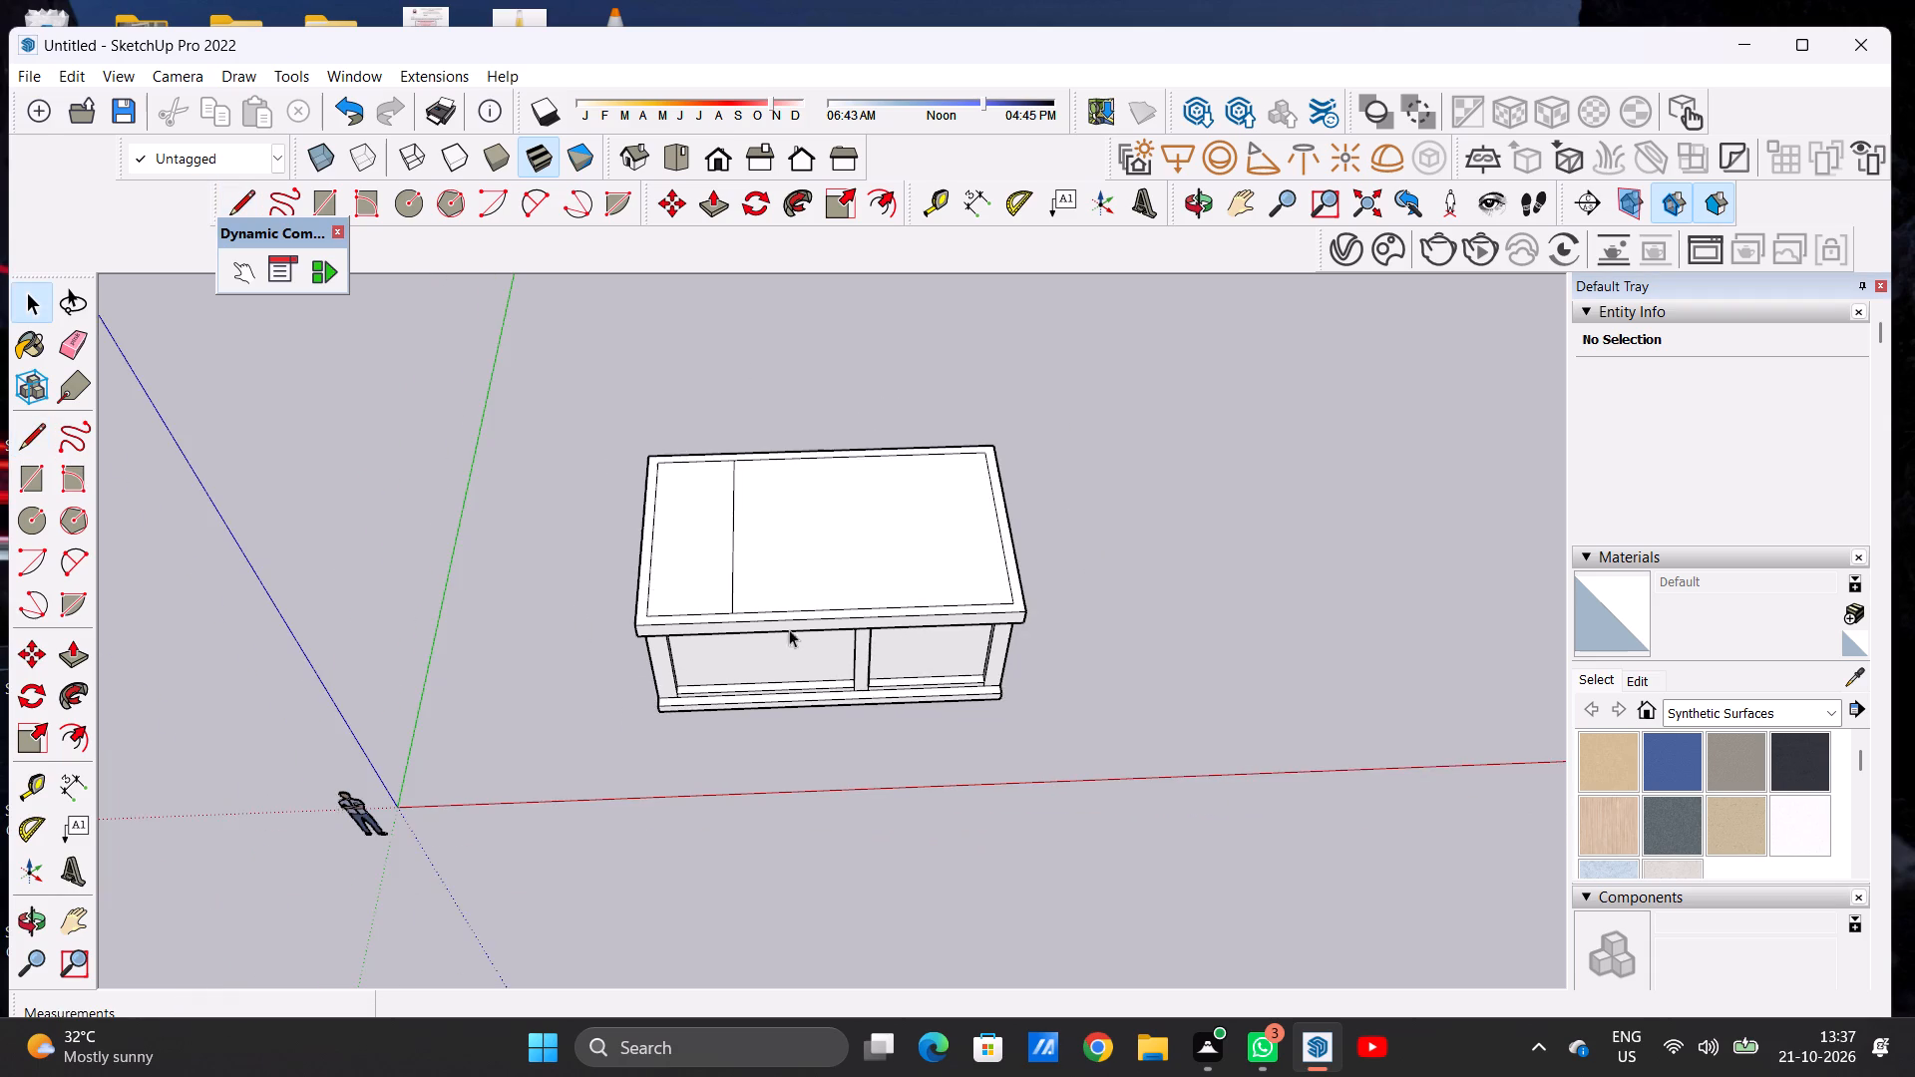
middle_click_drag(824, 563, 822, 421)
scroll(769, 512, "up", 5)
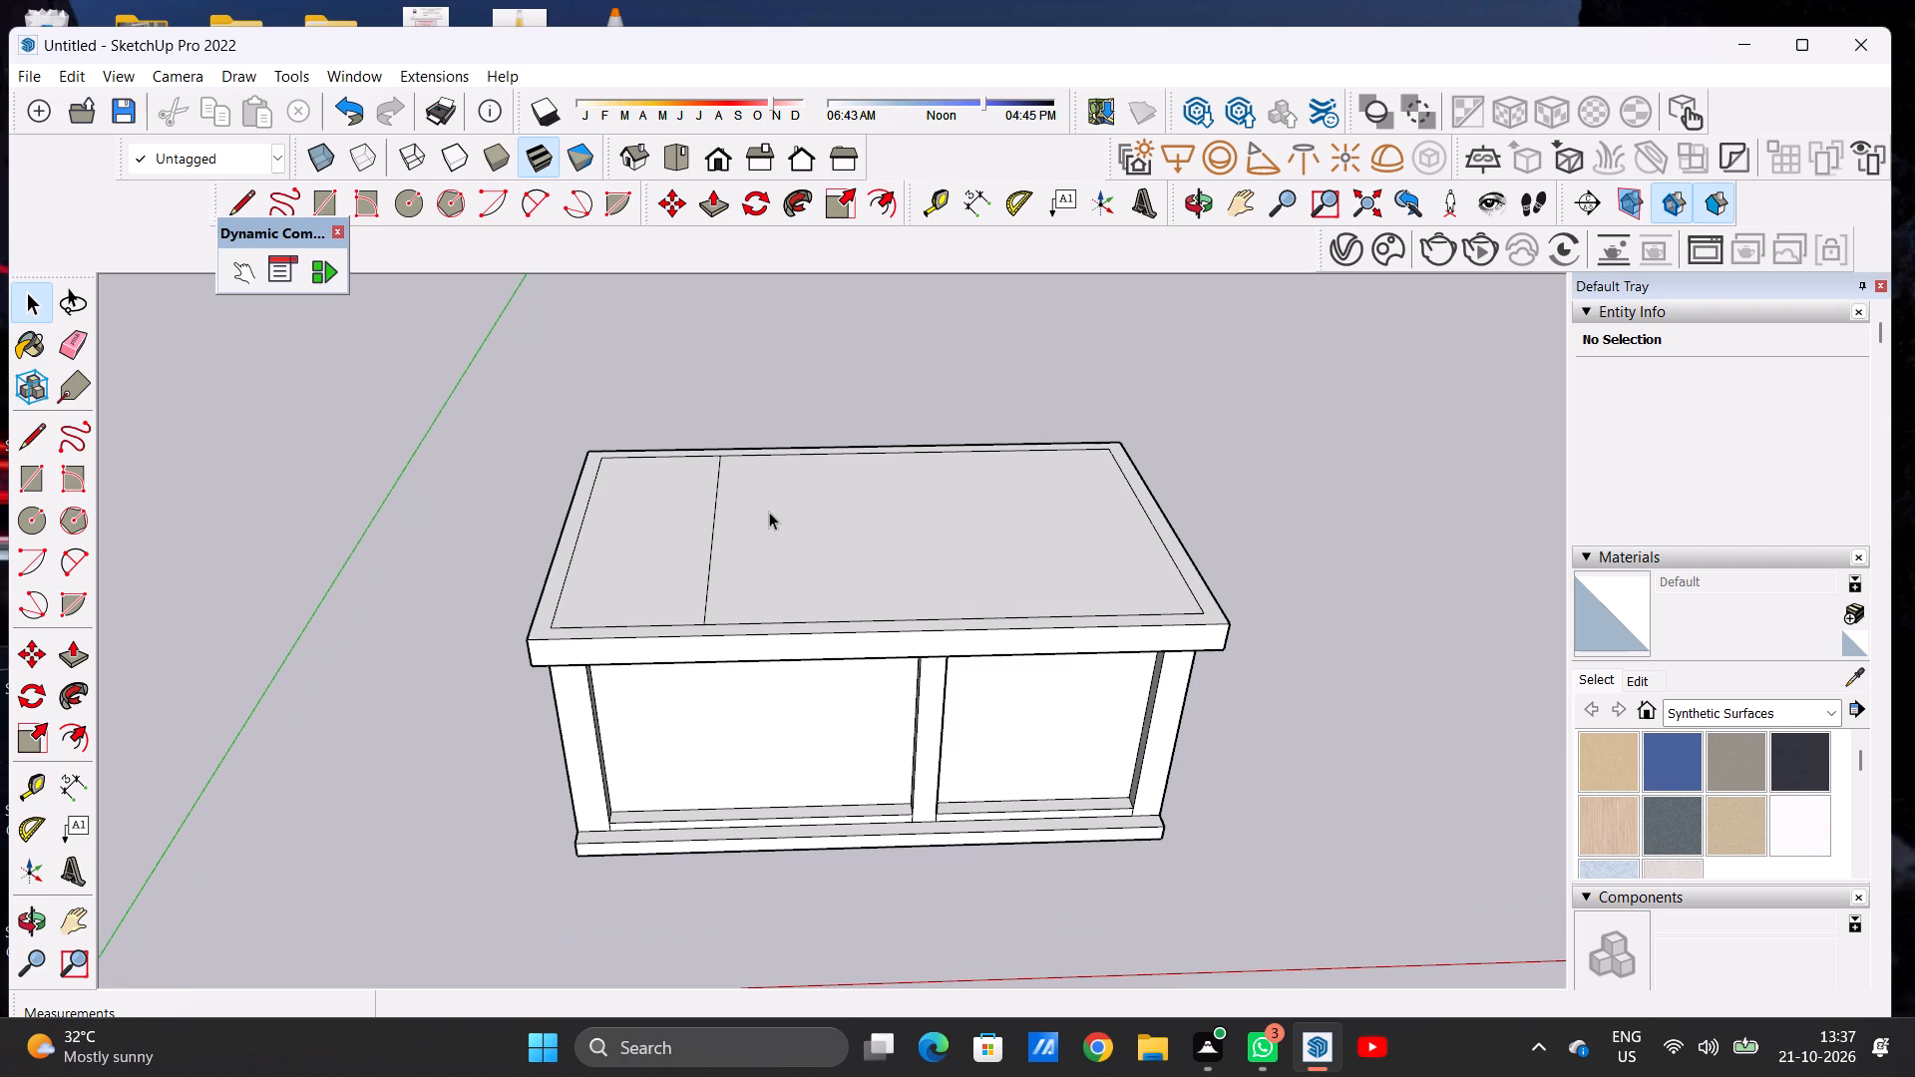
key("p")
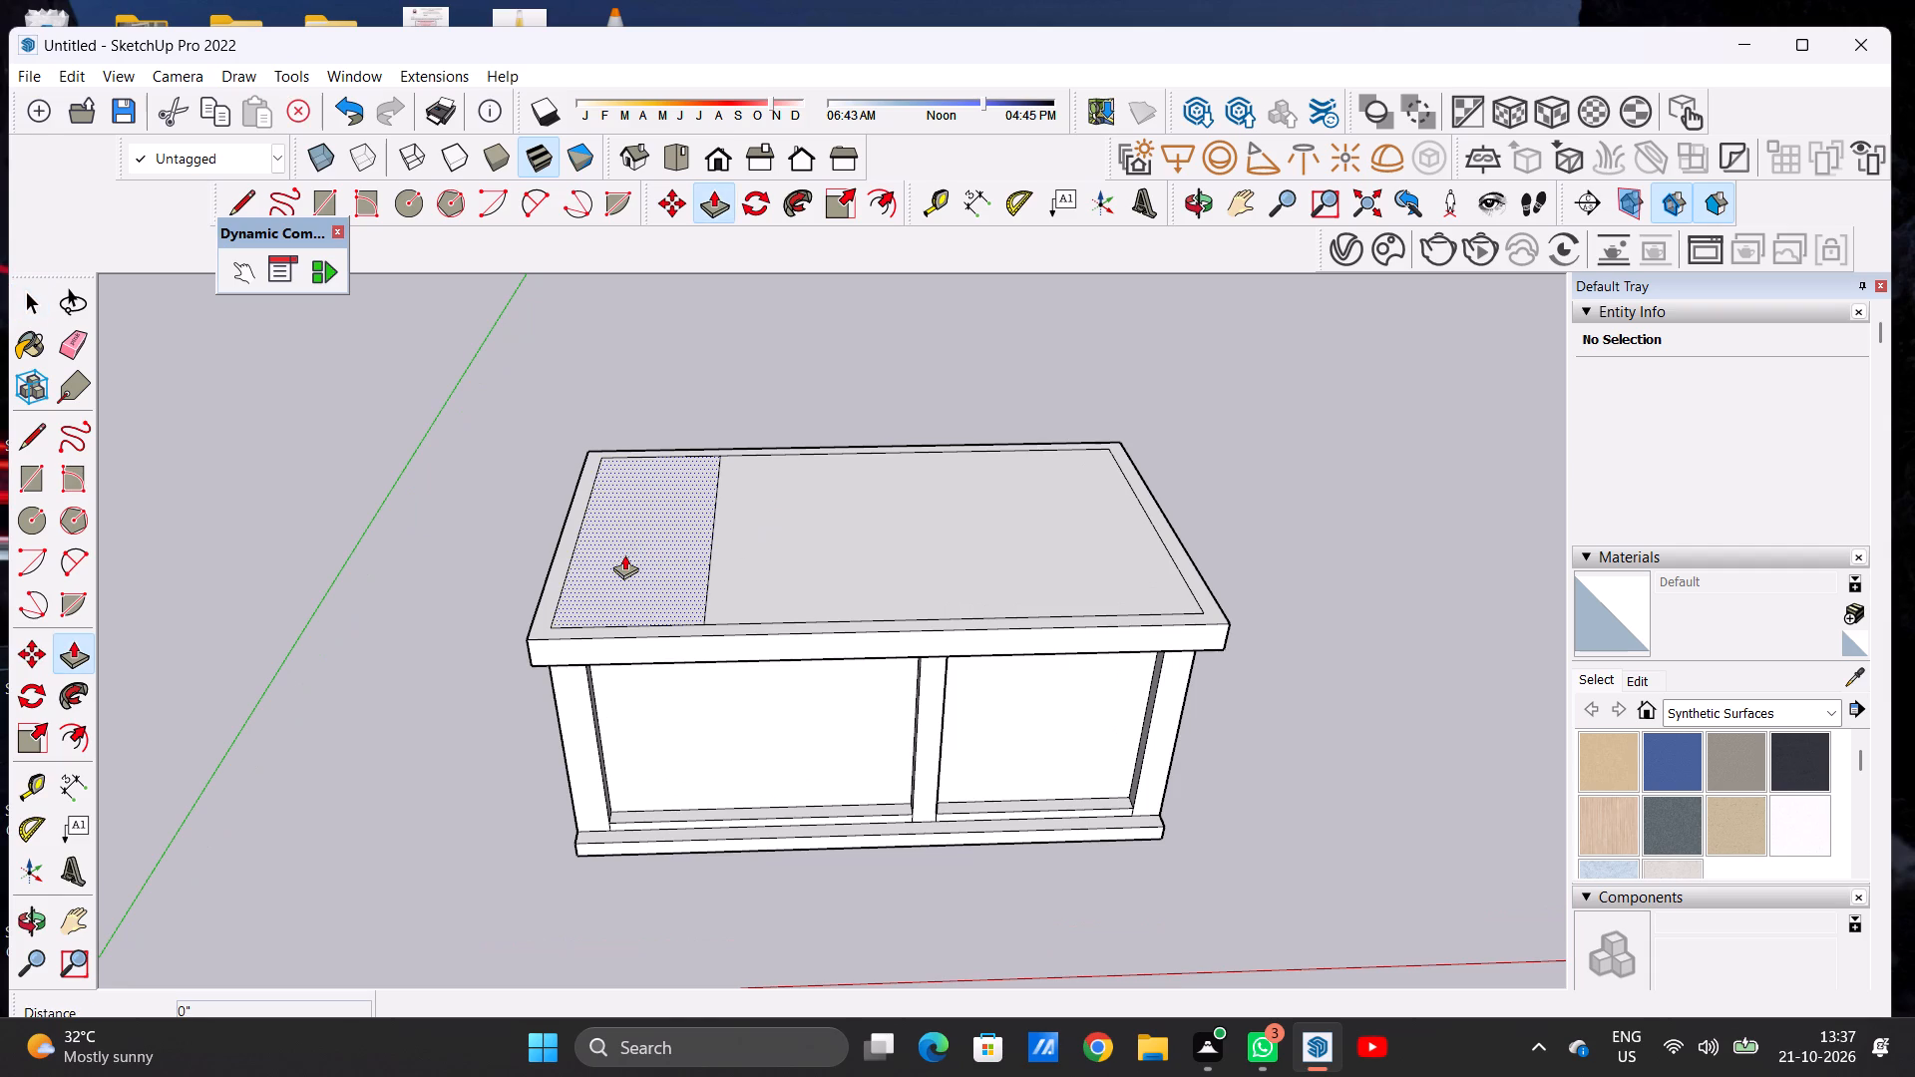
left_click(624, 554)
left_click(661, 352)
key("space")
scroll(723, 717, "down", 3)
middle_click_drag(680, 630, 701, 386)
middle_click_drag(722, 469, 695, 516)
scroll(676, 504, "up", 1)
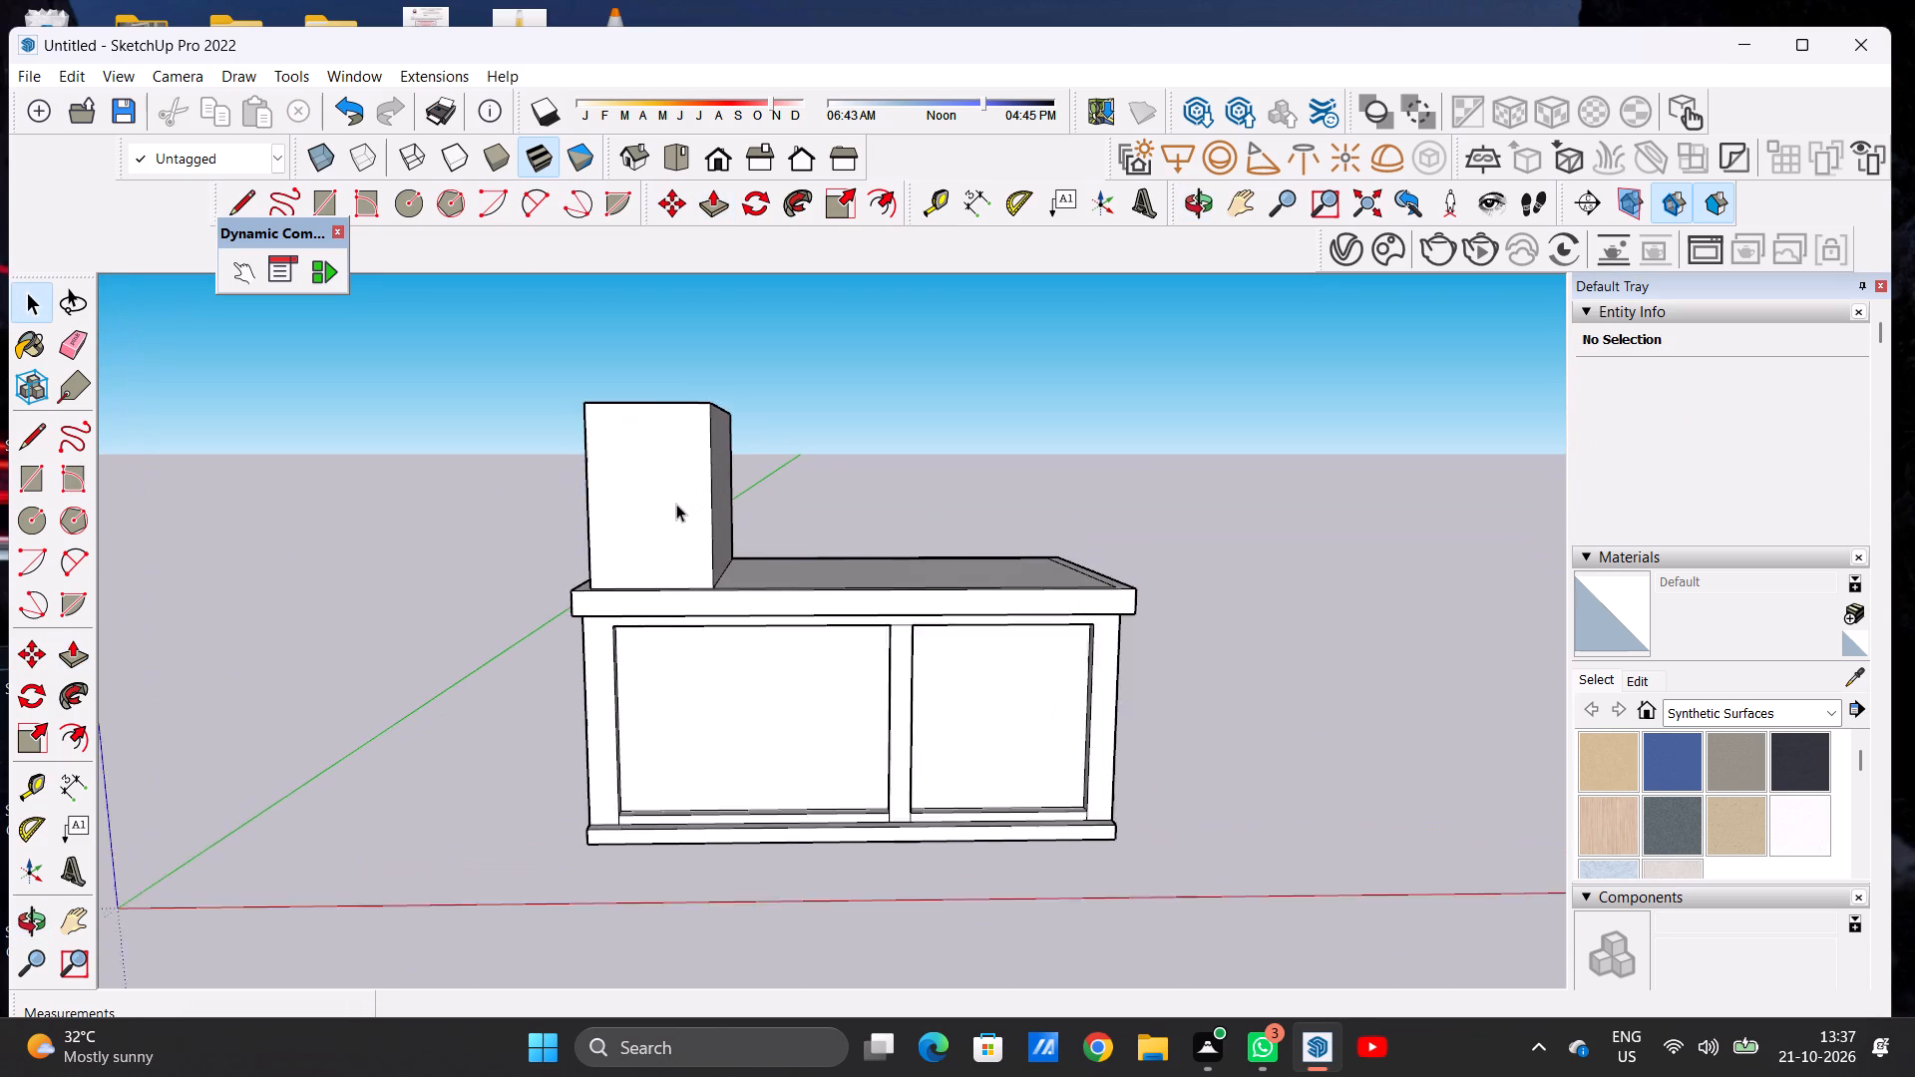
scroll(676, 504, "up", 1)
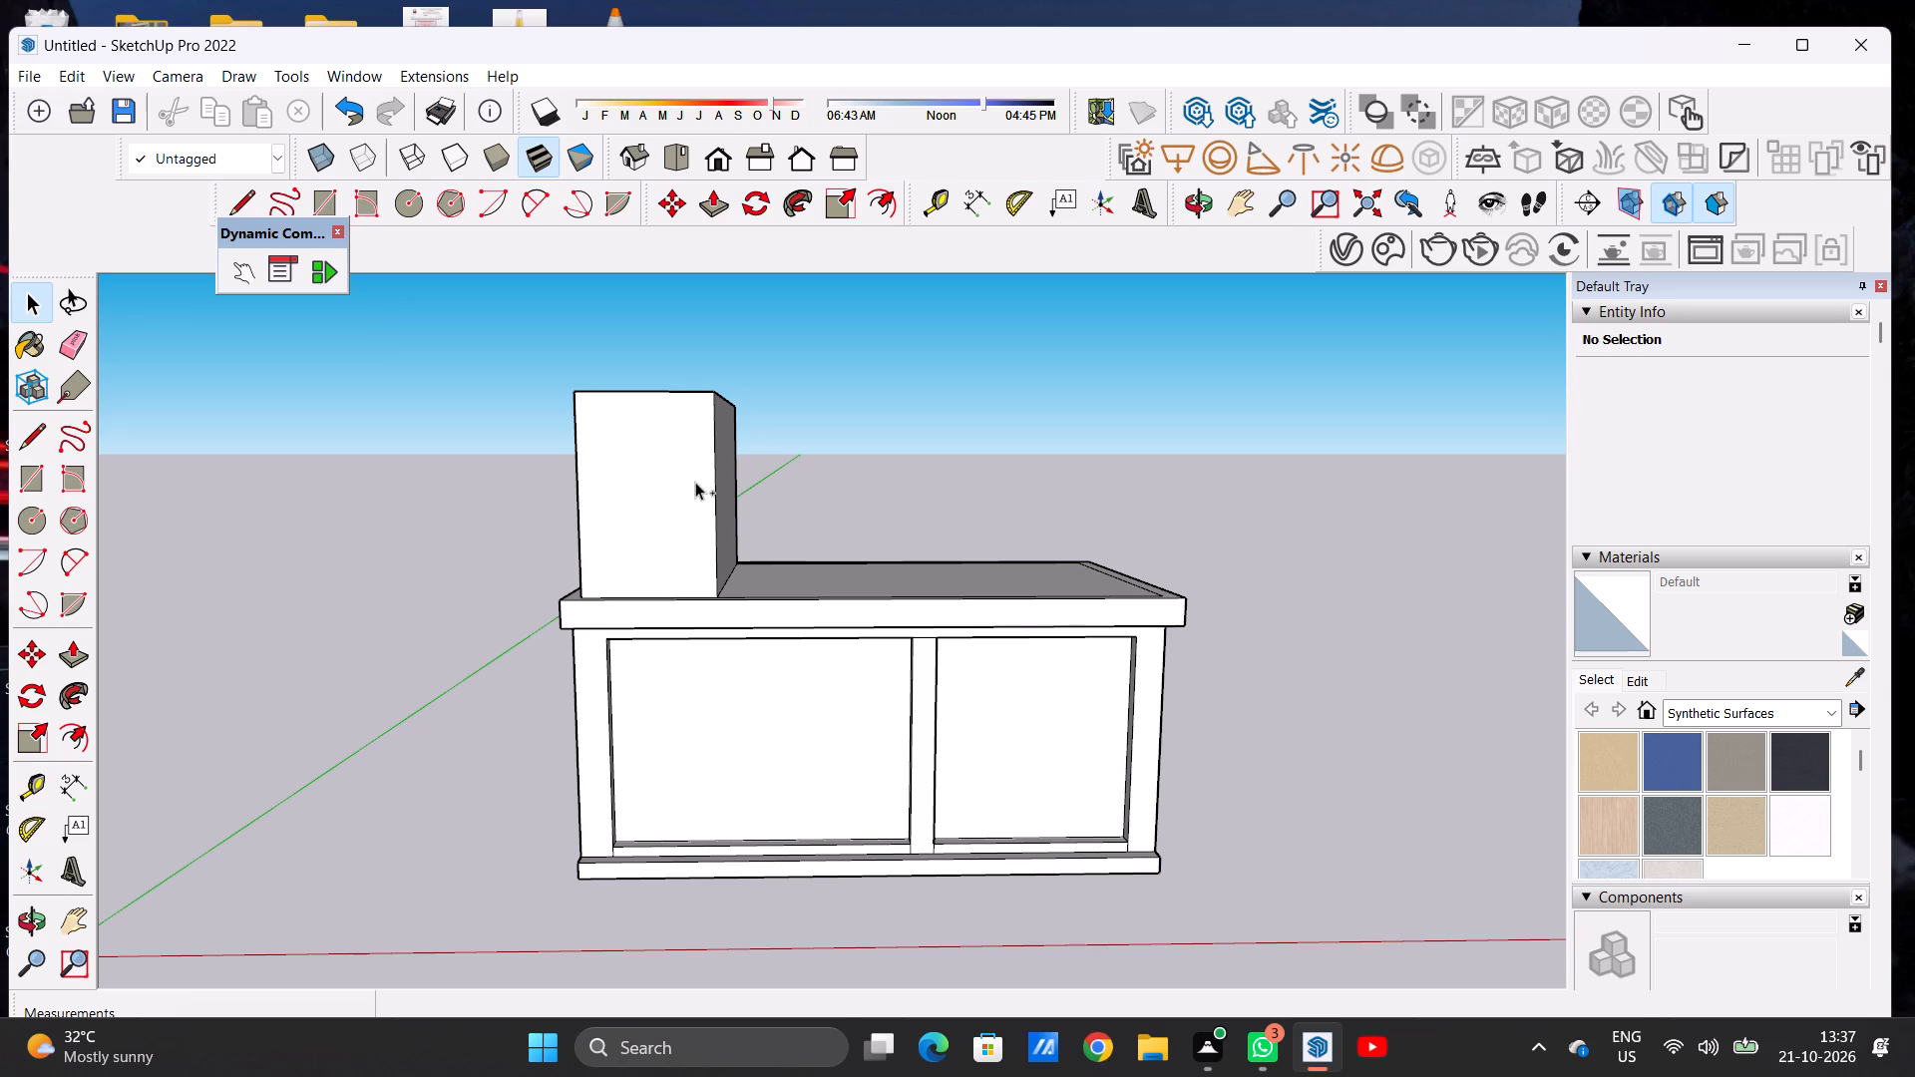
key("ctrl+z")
Examine the roof's dividing line and 9" border from above, closing in on the line's front end.
scroll(713, 516, "down", 7)
middle_click_drag(822, 529, 793, 812)
scroll(789, 548, "up", 2)
scroll(789, 548, "down", 1)
scroll(789, 548, "up", 1)
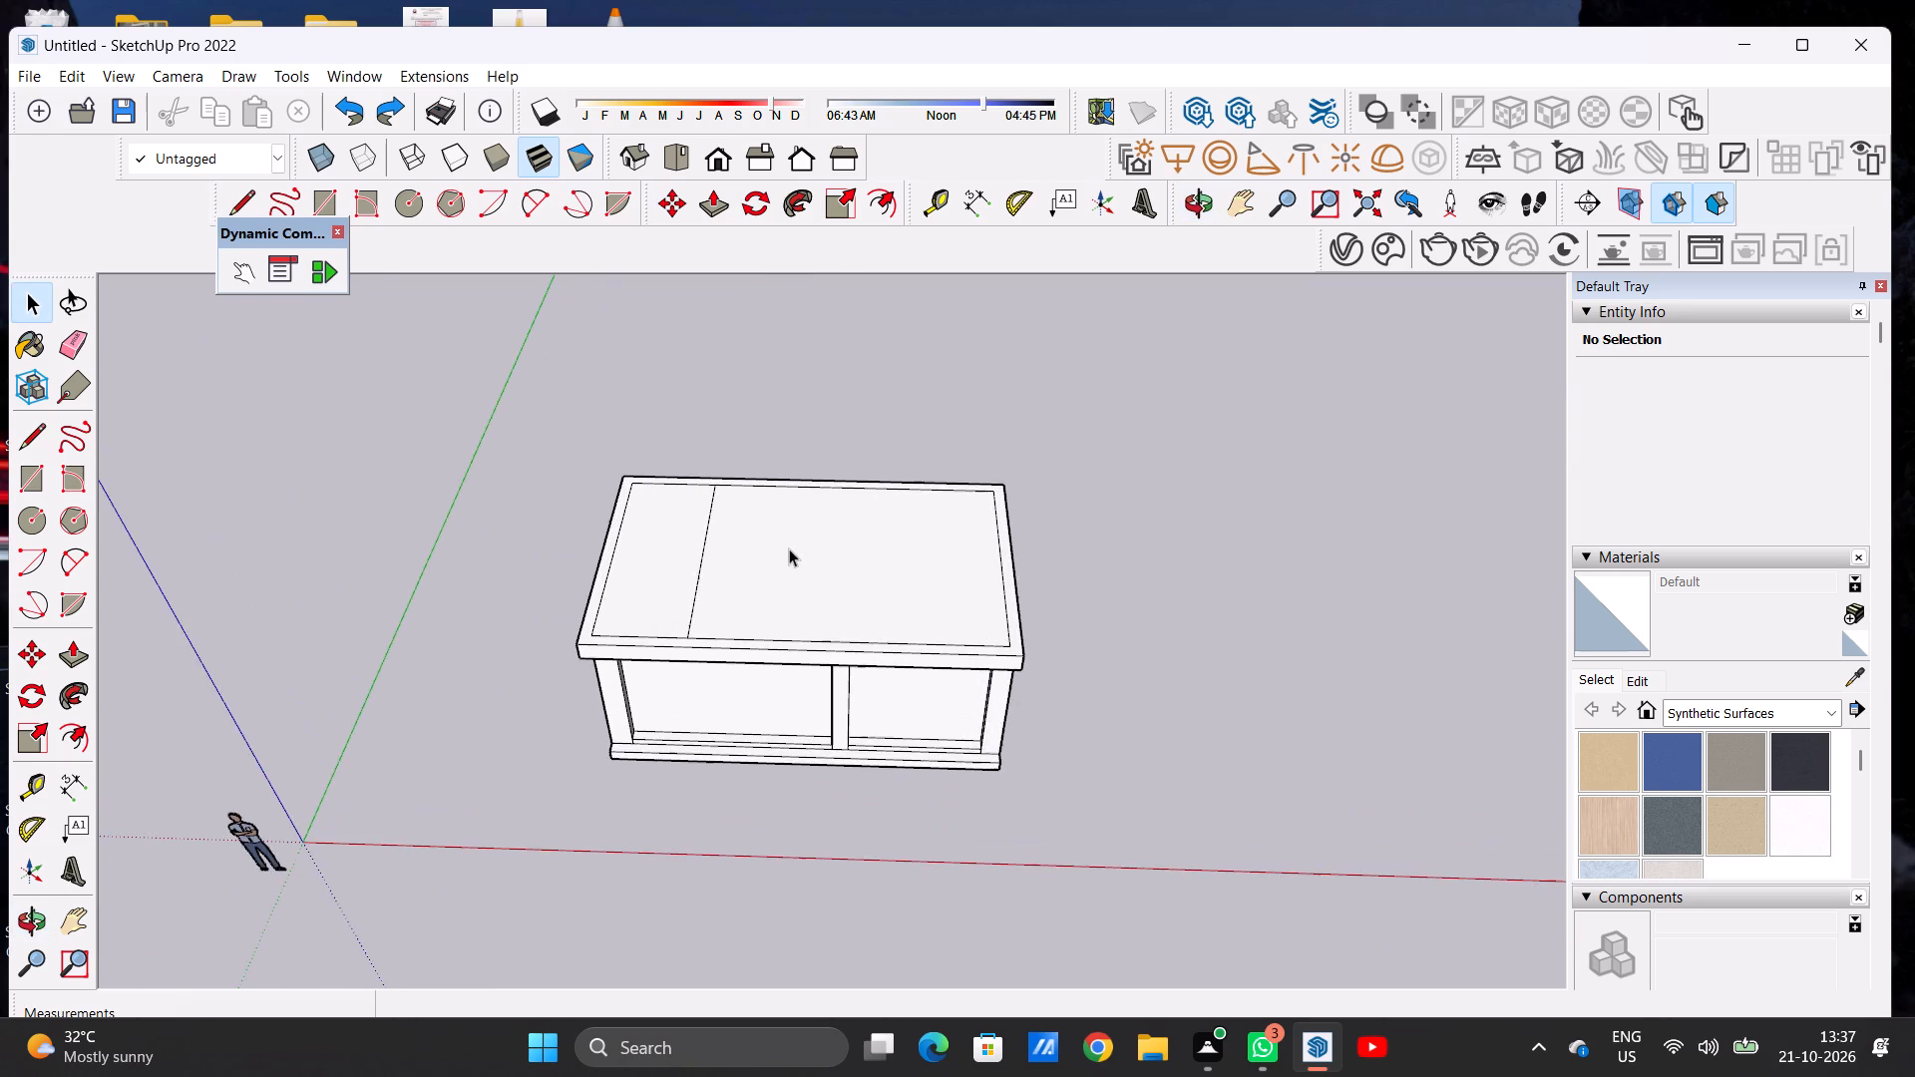
scroll(678, 661, "up", 9)
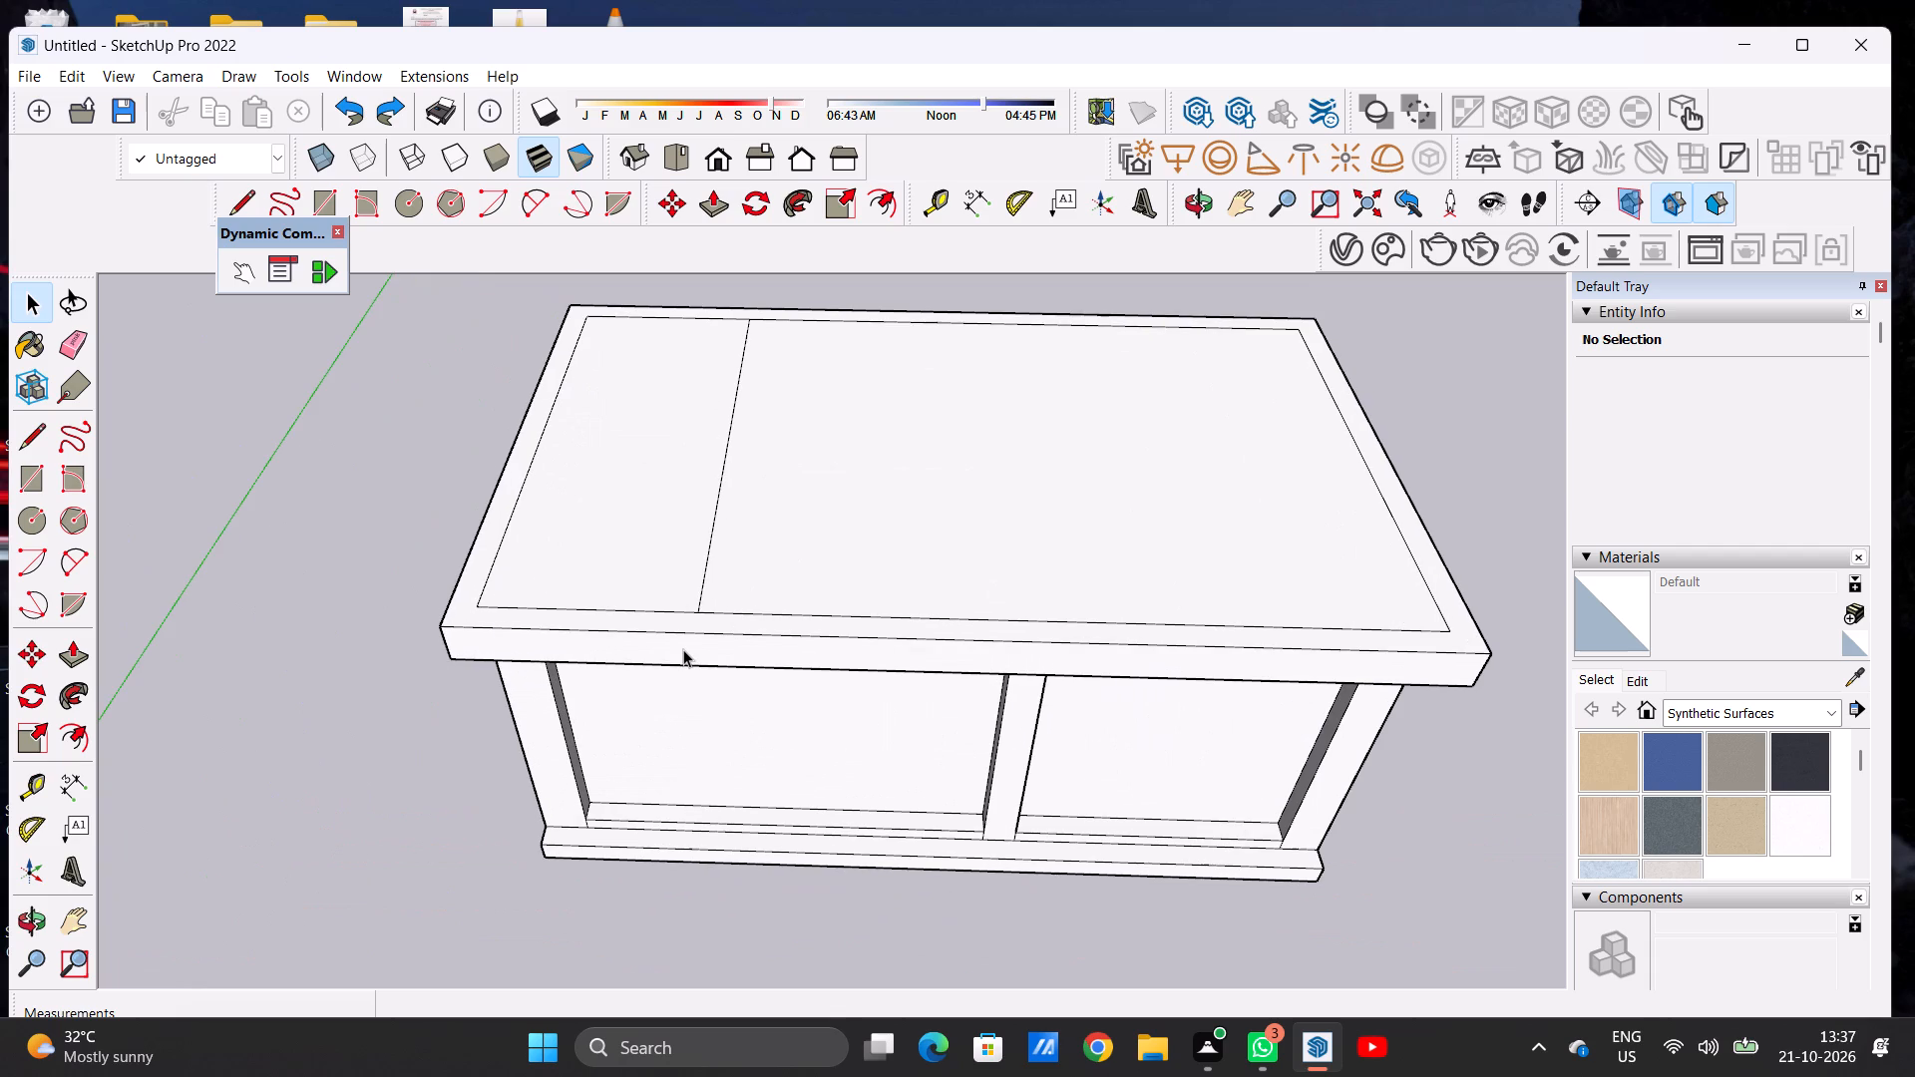
scroll(705, 612, "up", 1)
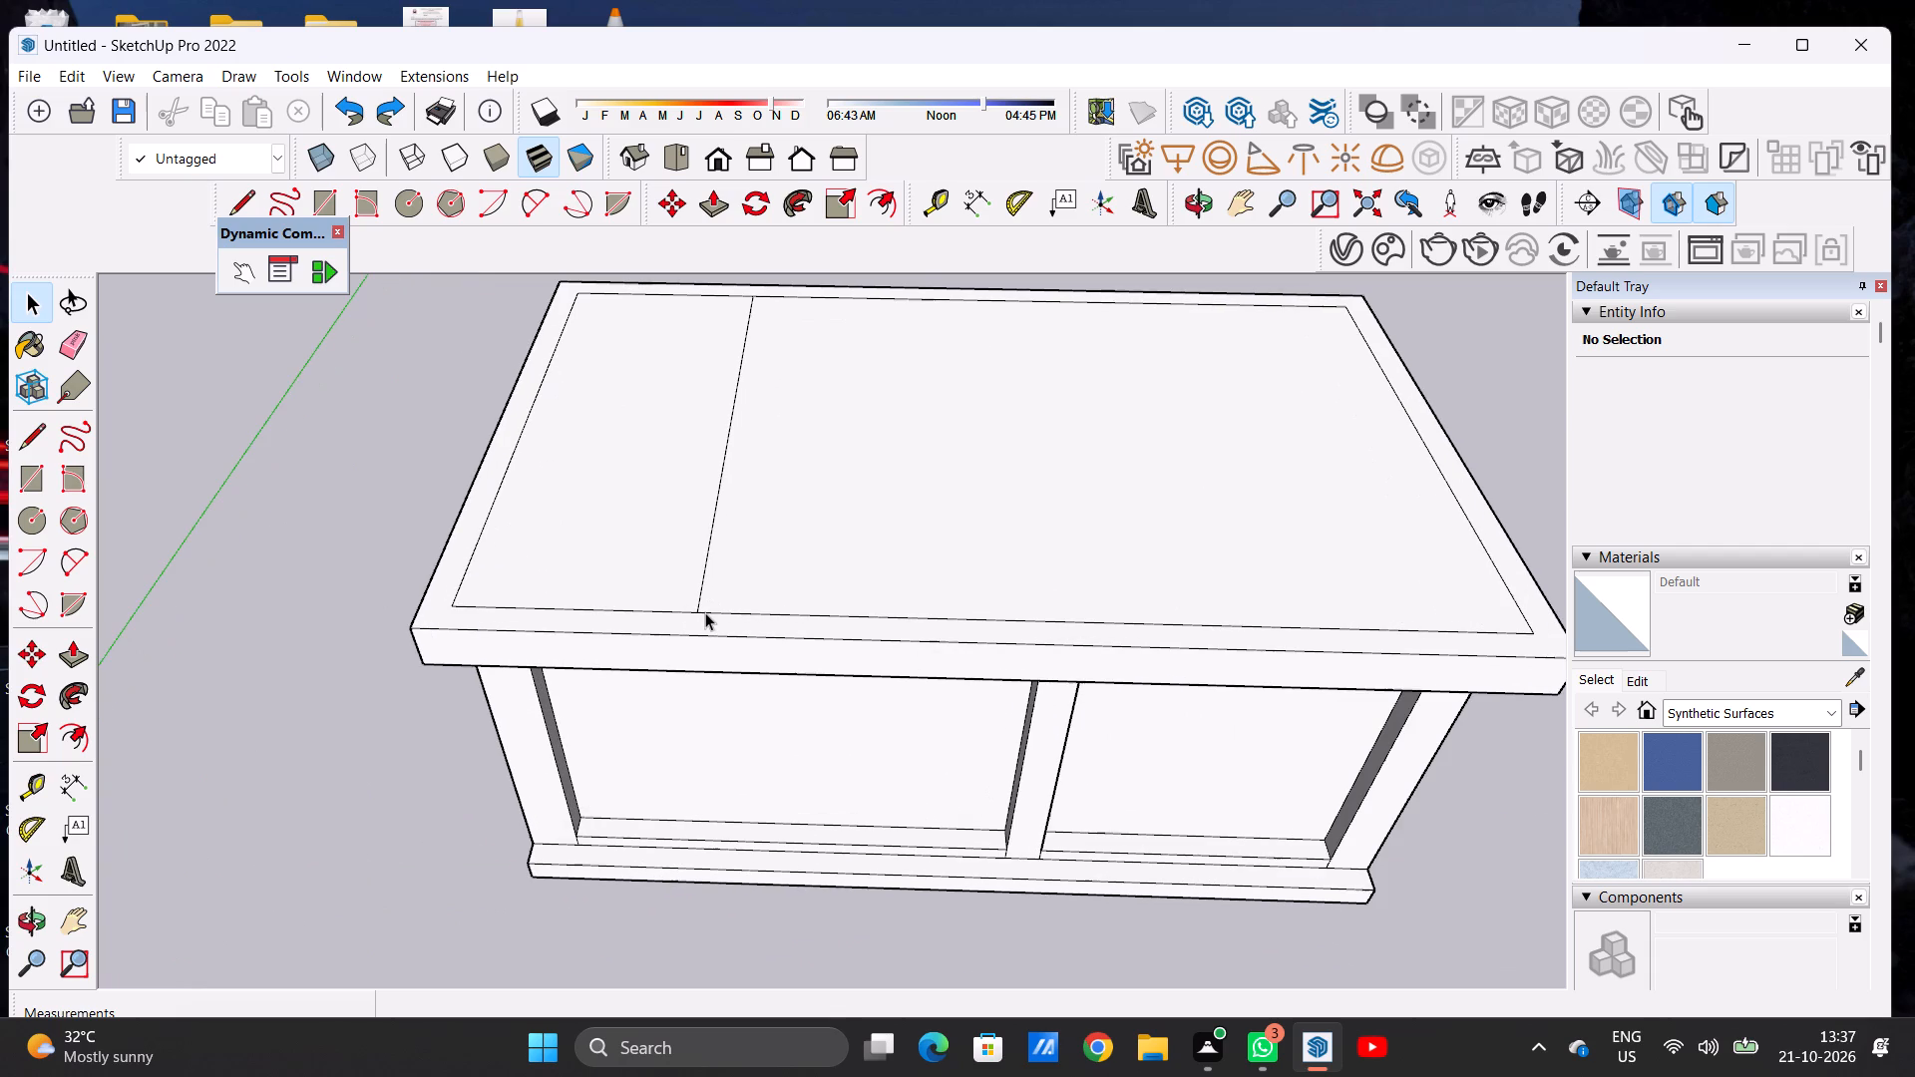
Draw a 9" line extending the roof's dividing line across the front border to the outer front edge.
key("l")
left_click(704, 601)
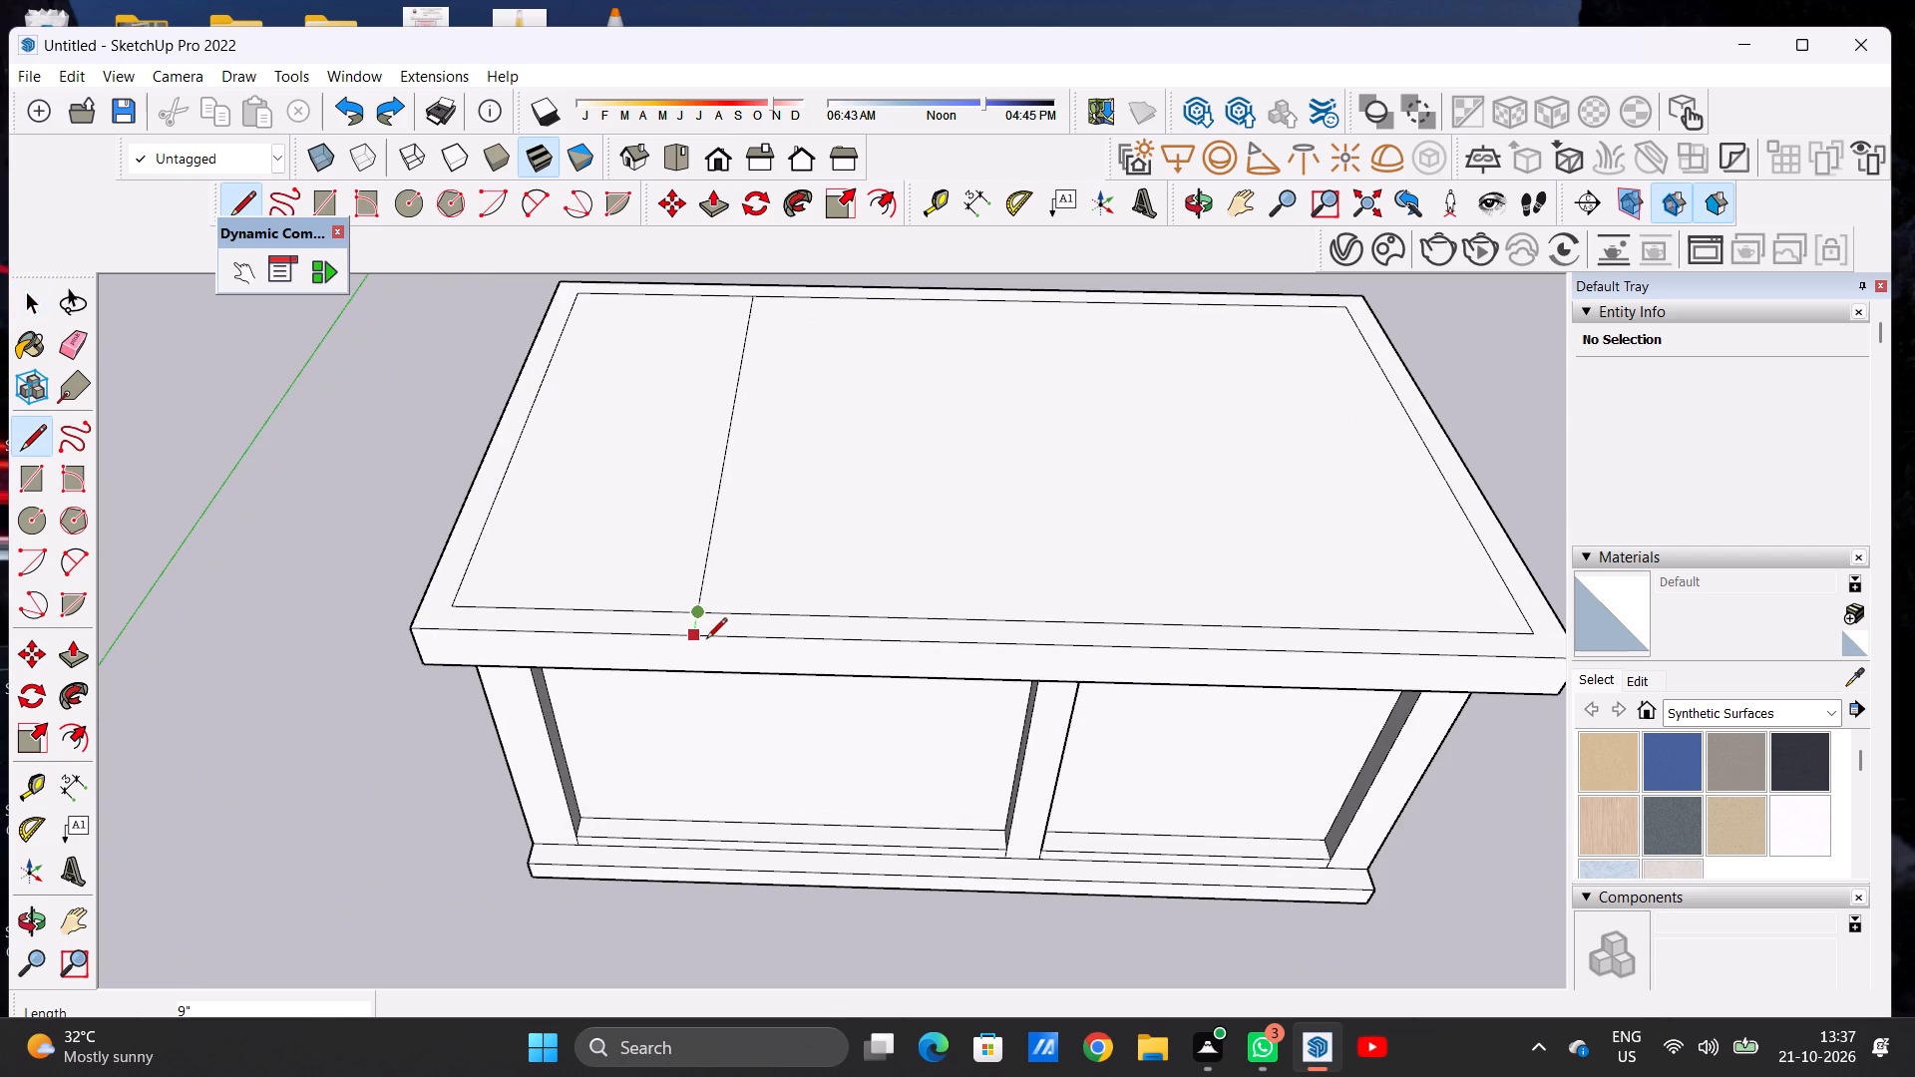
left_click(706, 640)
key("space")
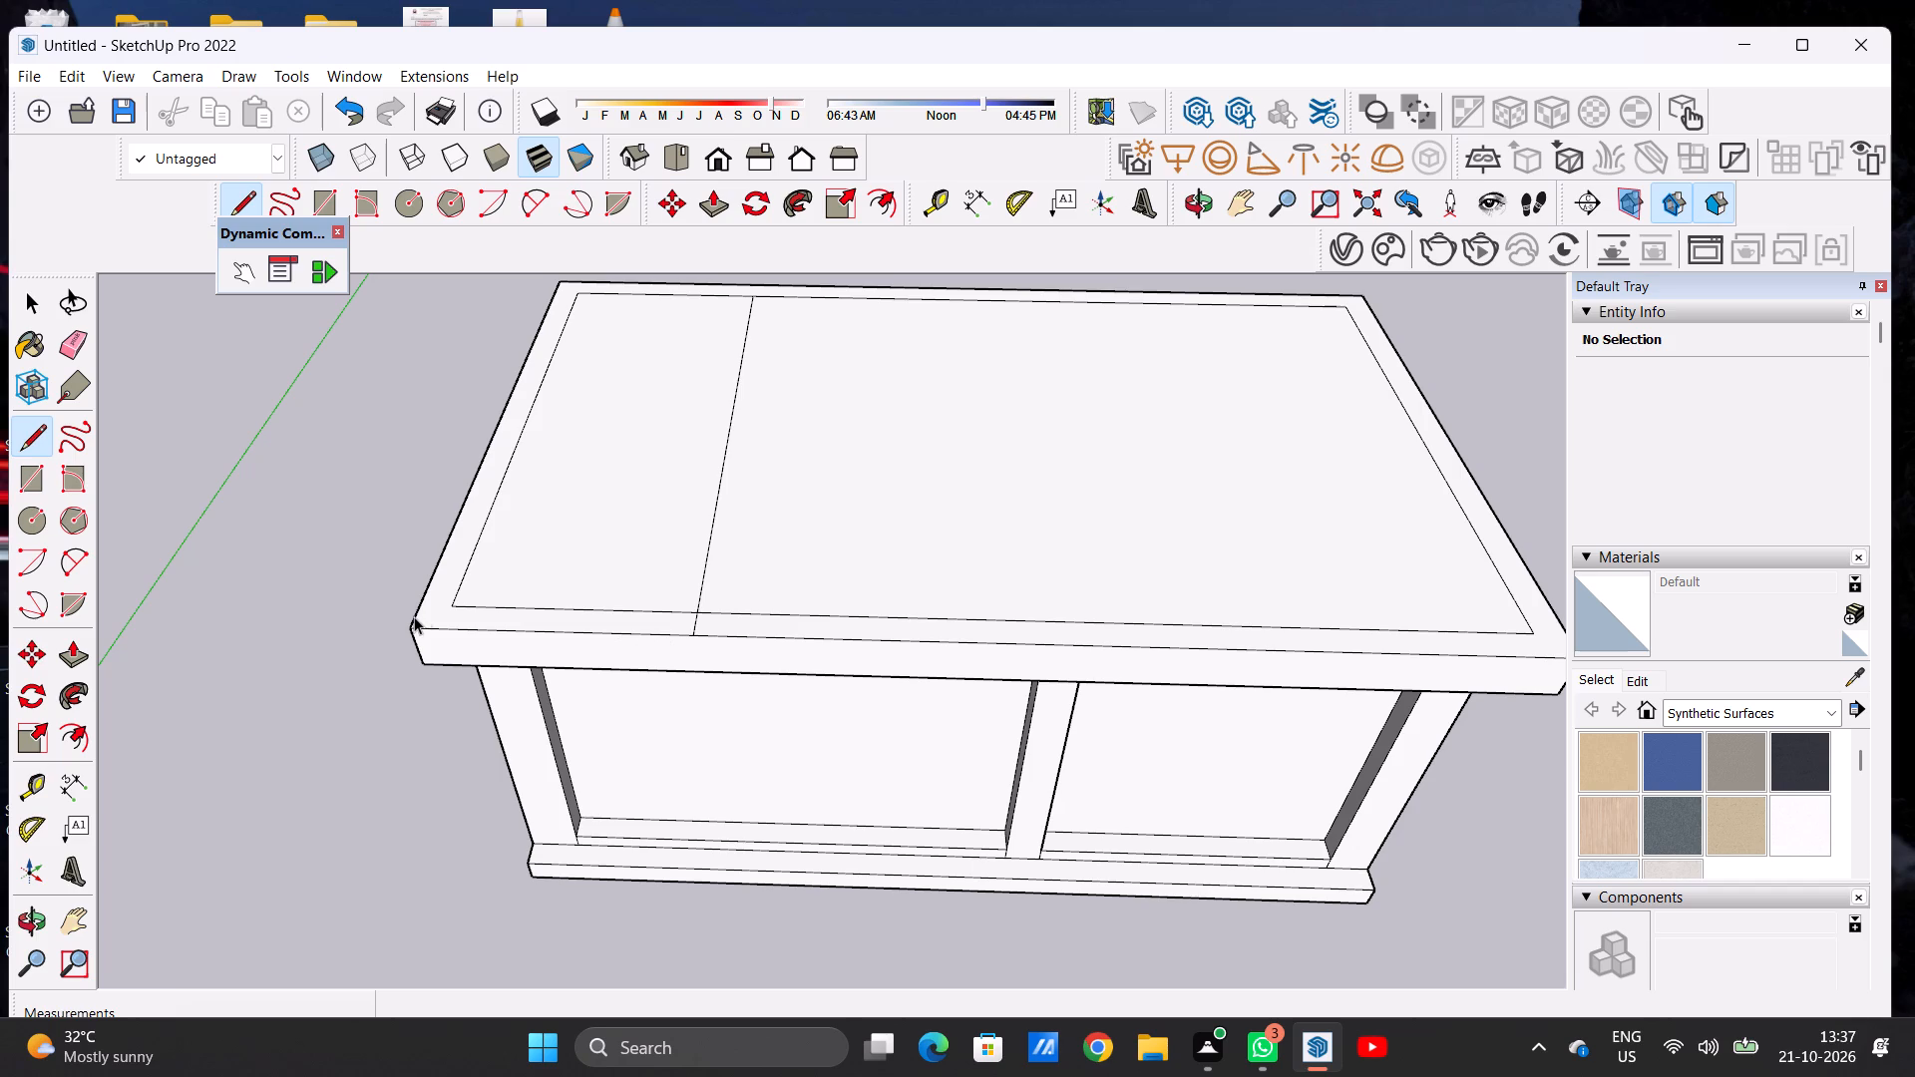
Draw a 9" line from the inset outline's front corner above the wider bay straight out to the roof's side edge.
scroll(452, 578, "down", 3)
scroll(460, 584, "up", 4)
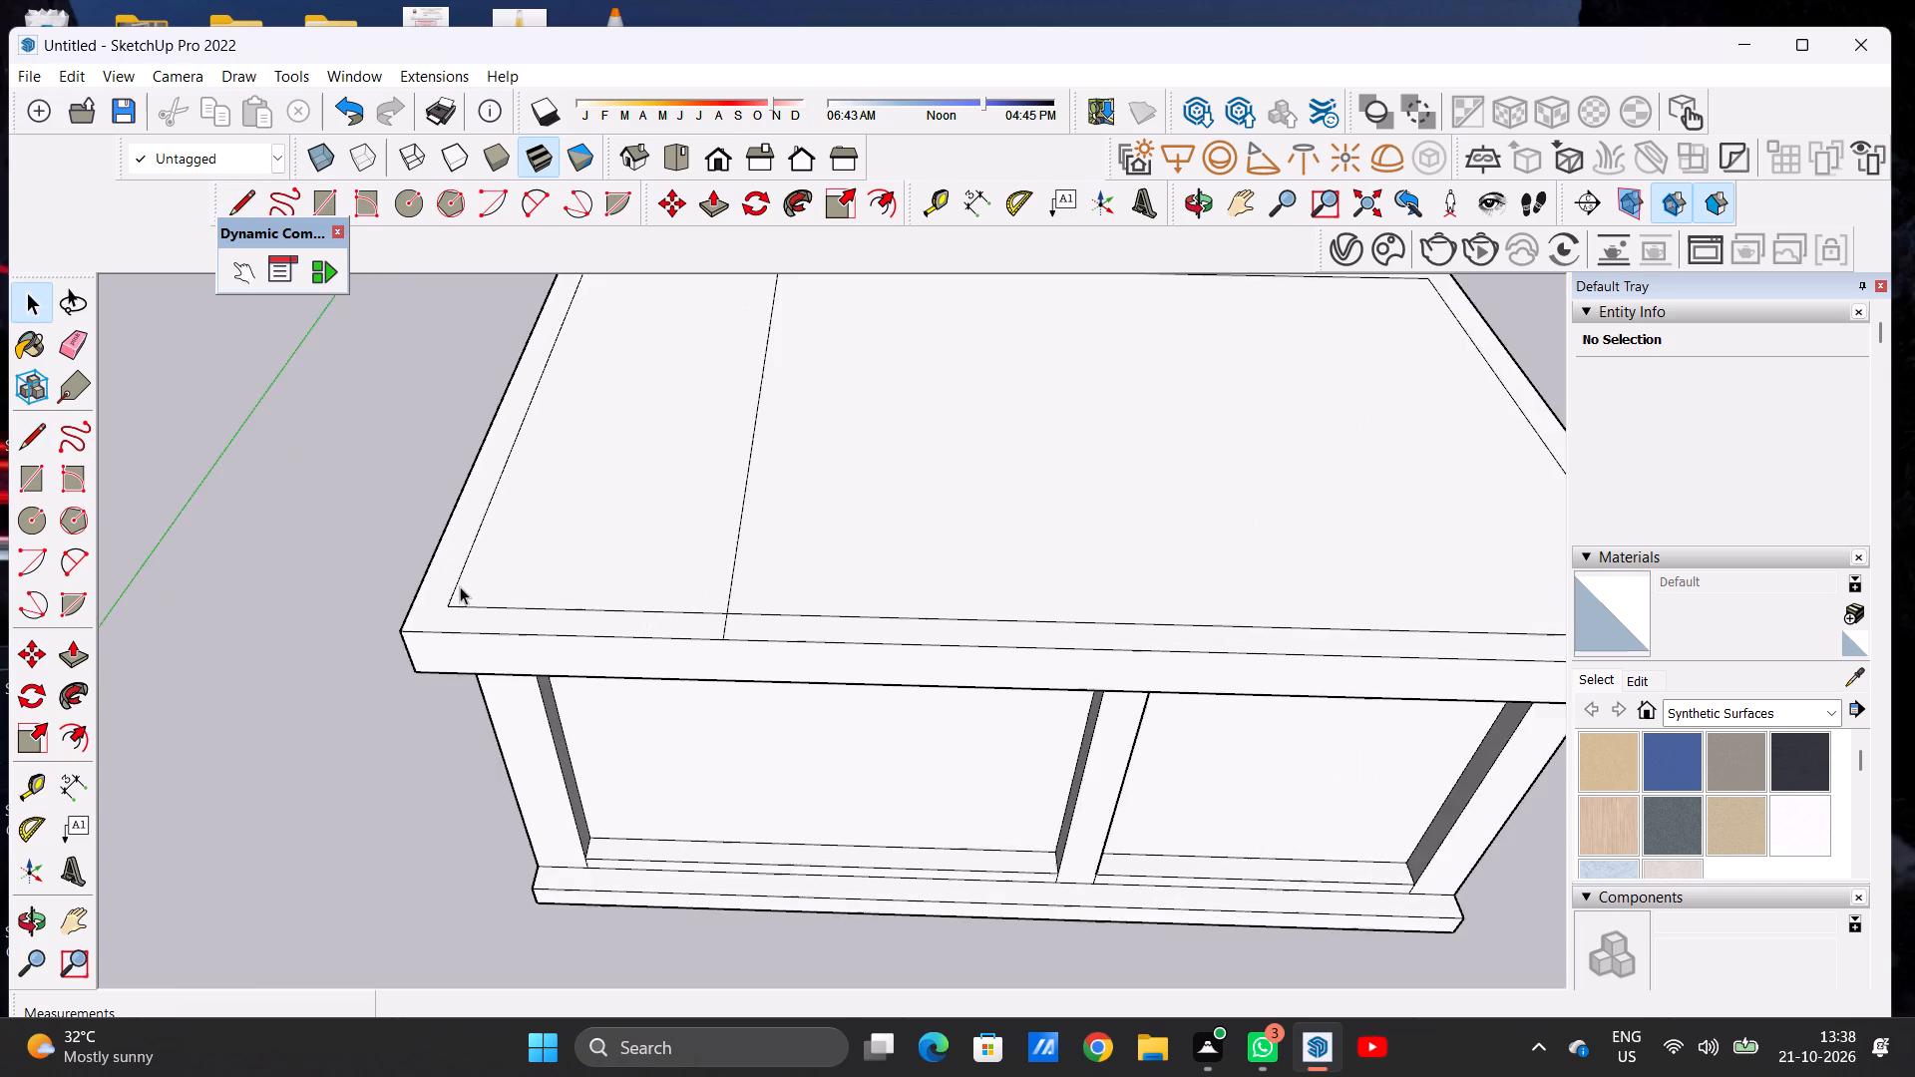
scroll(460, 586, "up", 5)
key("l")
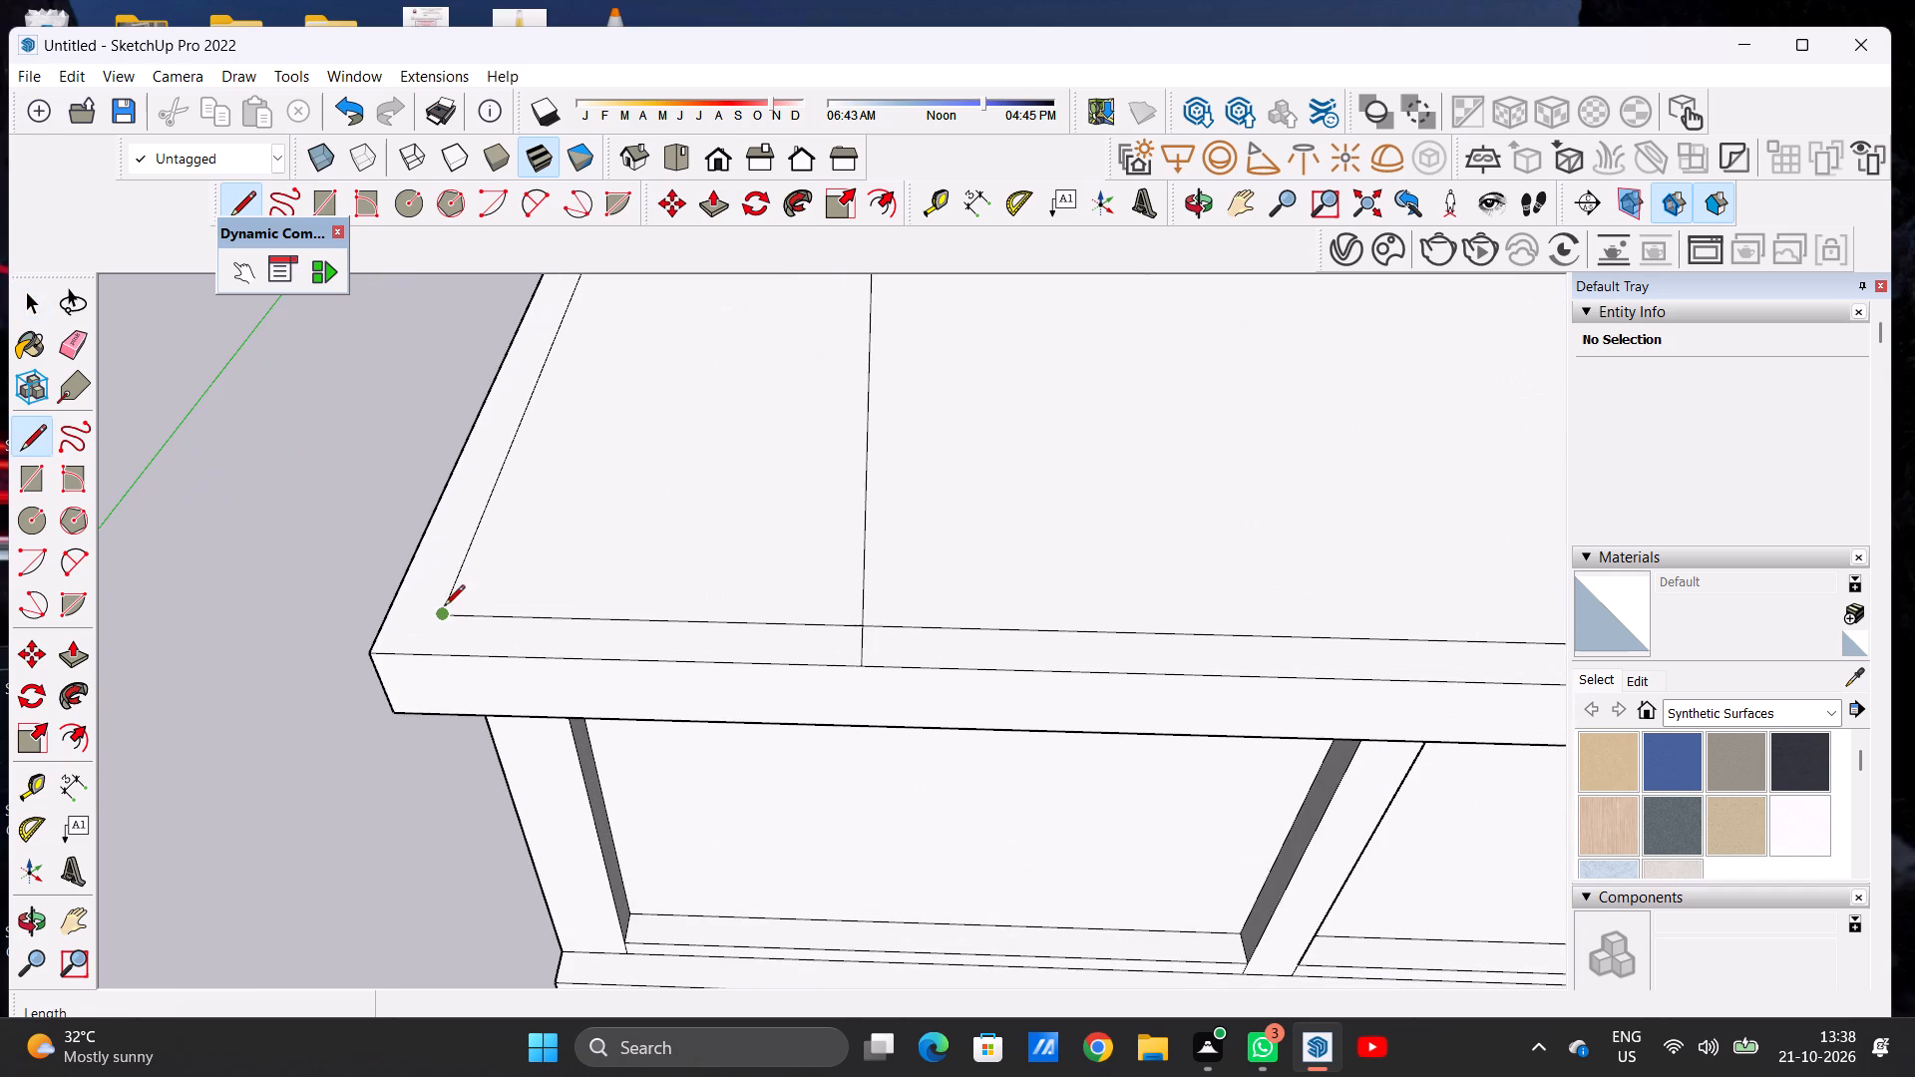
left_click(444, 607)
left_click(392, 603)
key("space")
Examine the roof's inset outline, dividing line and front border from above at different distances.
scroll(597, 731, "down", 15)
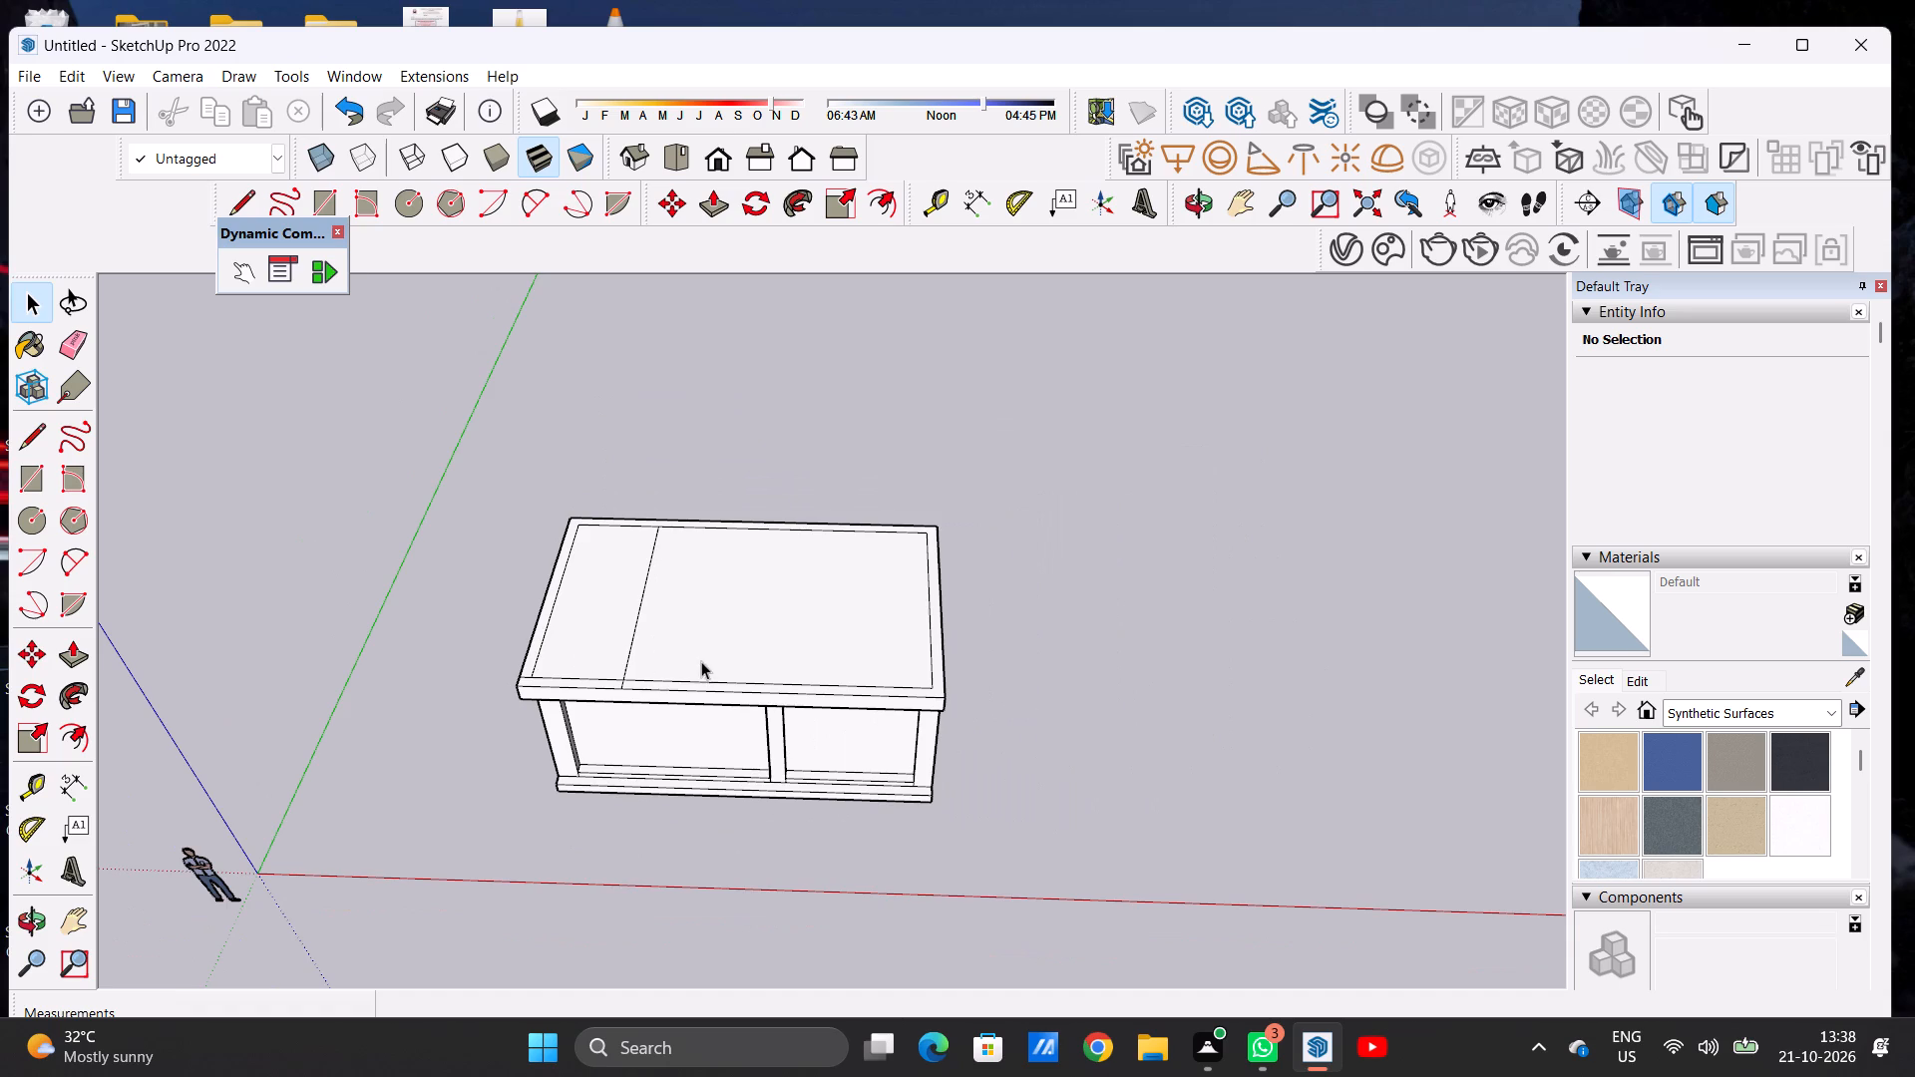
middle_click_drag(725, 703, 745, 765)
scroll(607, 712, "up", 6)
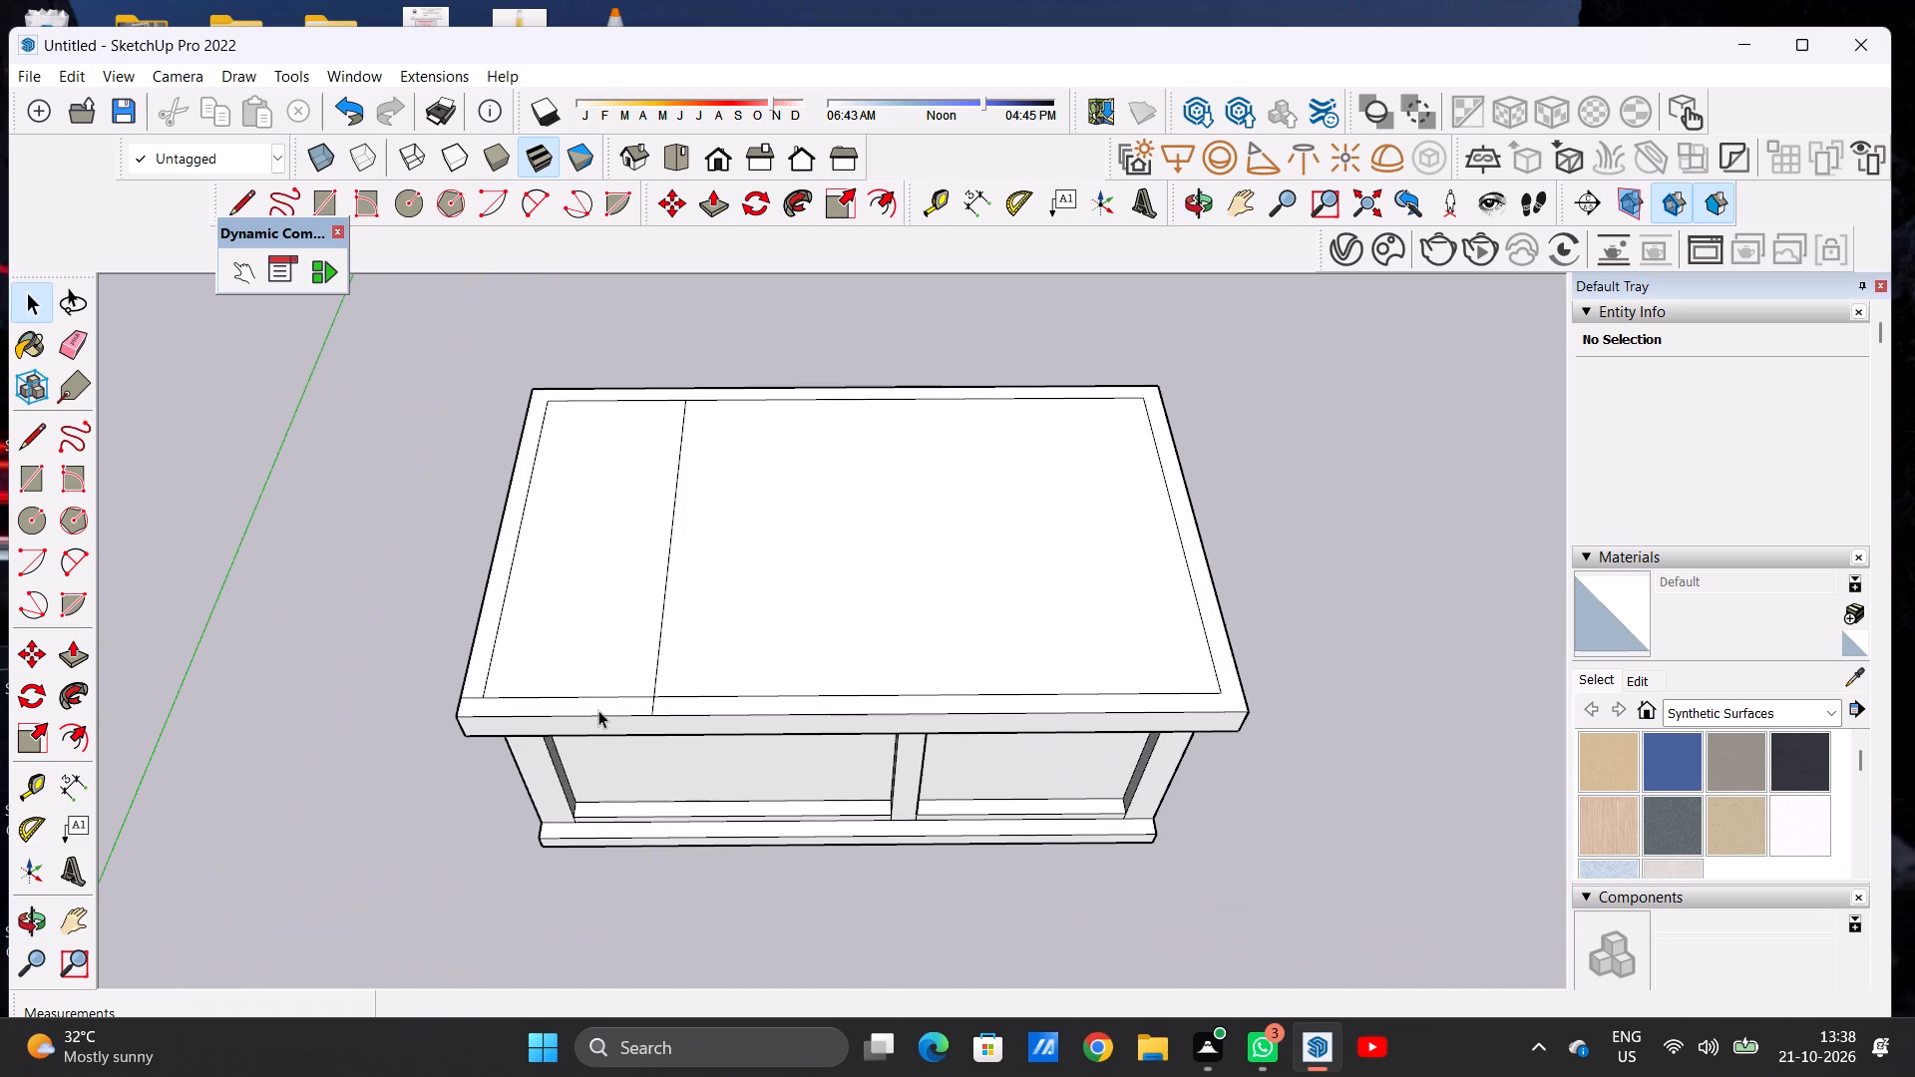
scroll(618, 650, "down", 1)
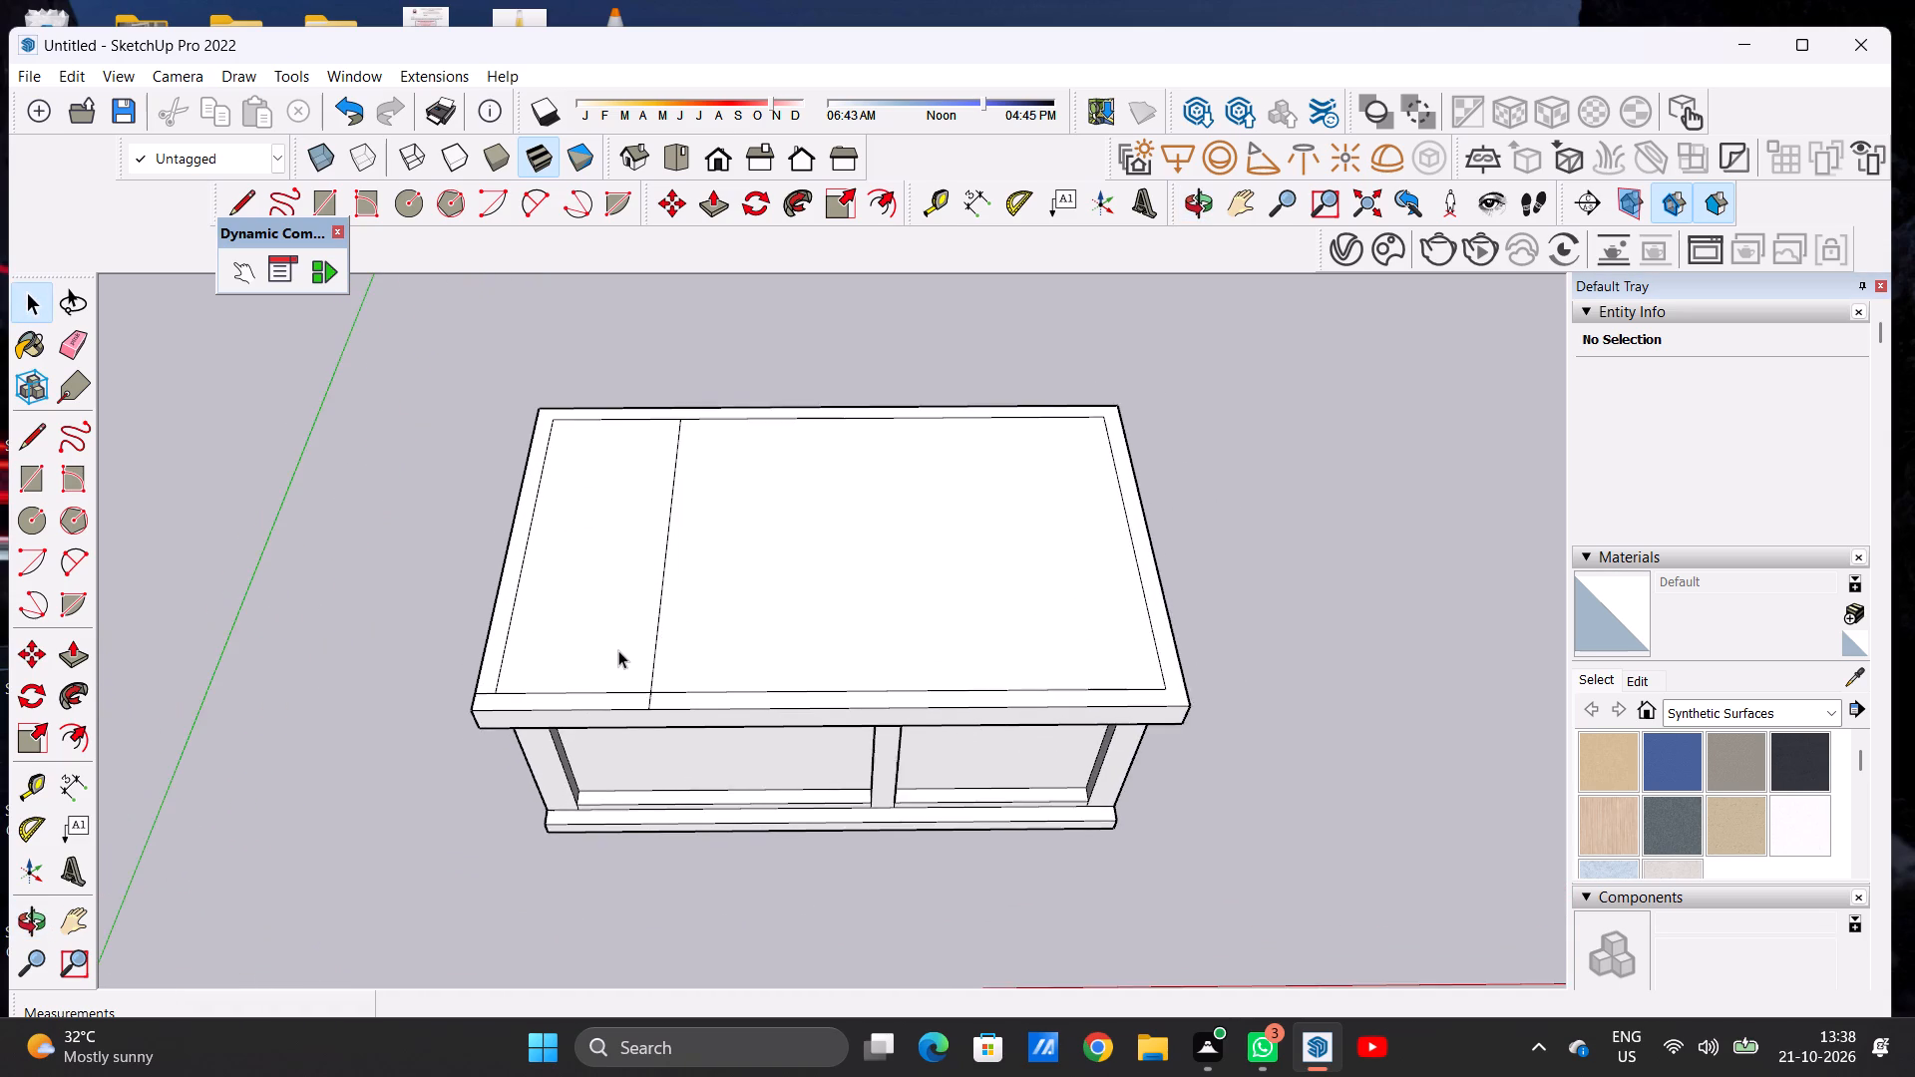
scroll(618, 650, "down", 2)
scroll(739, 629, "down", 2)
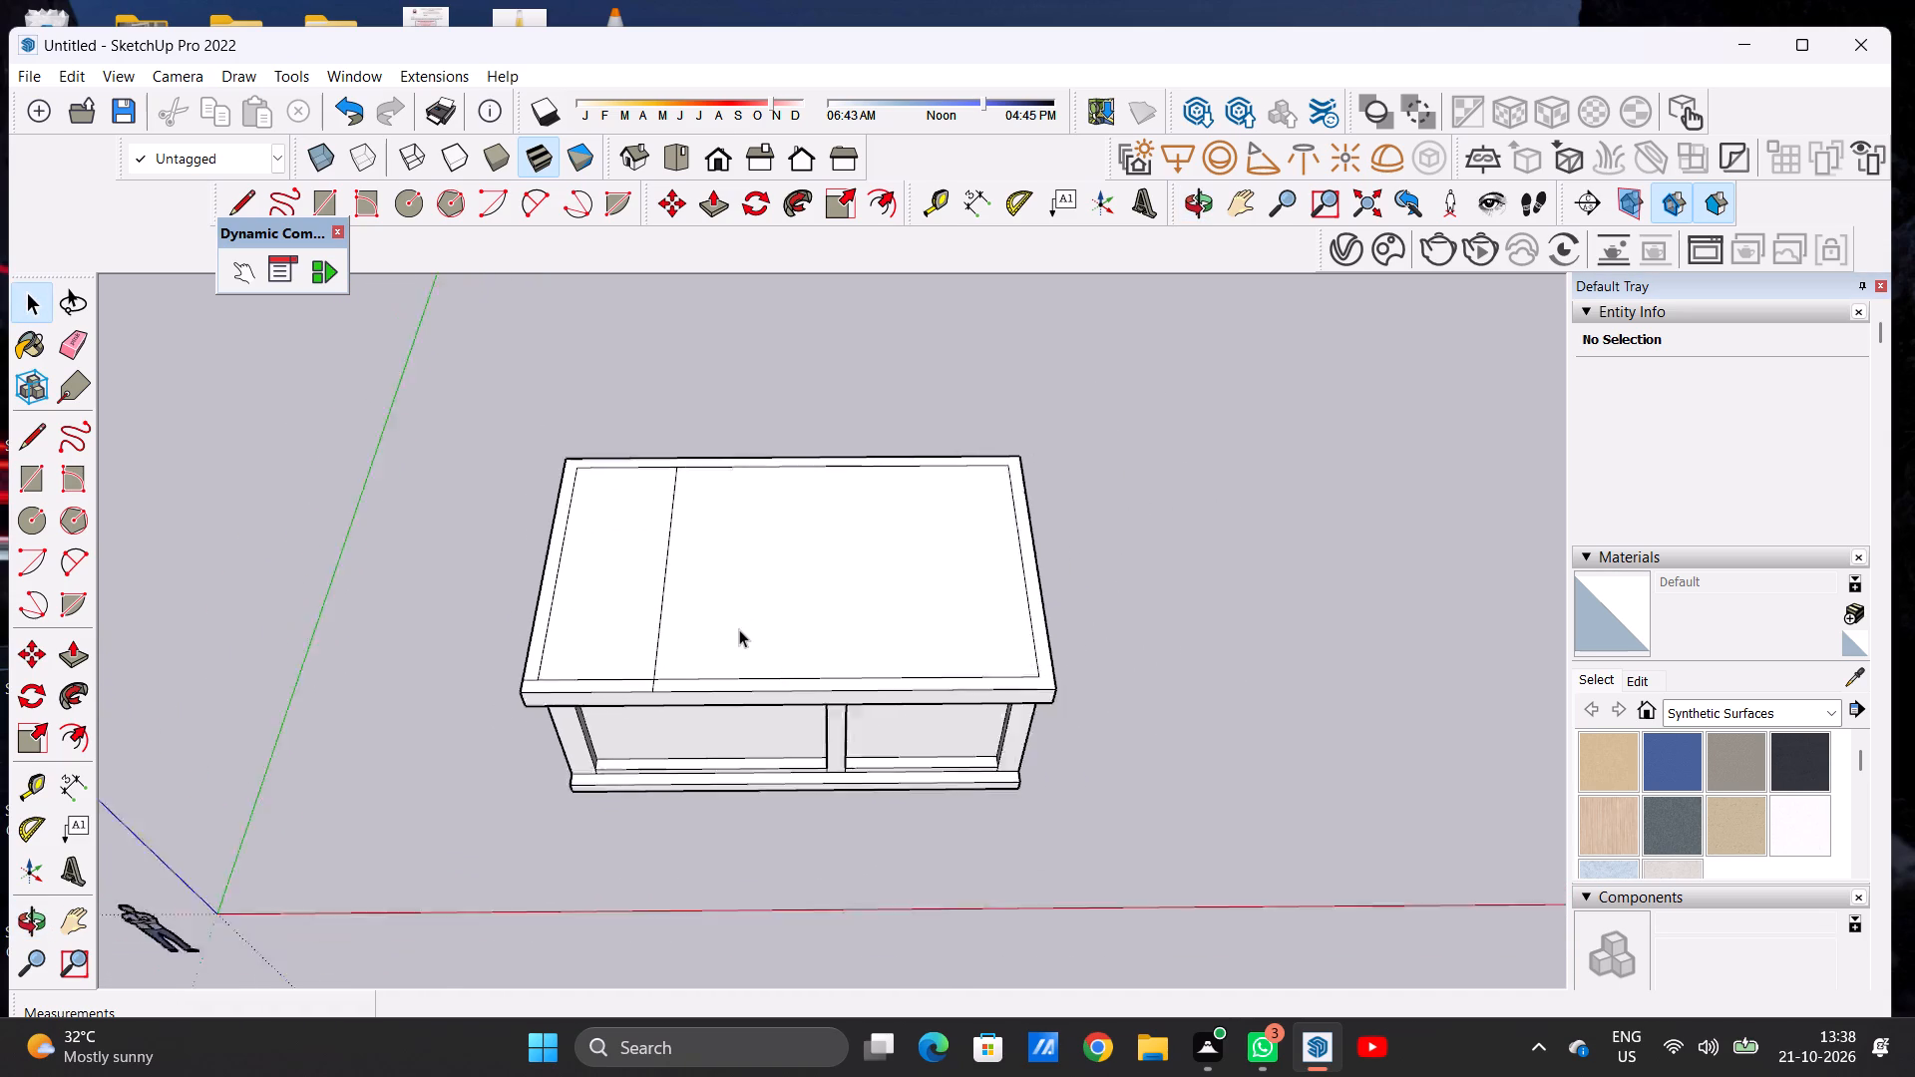
scroll(739, 629, "down", 2)
scroll(787, 630, "up", 5)
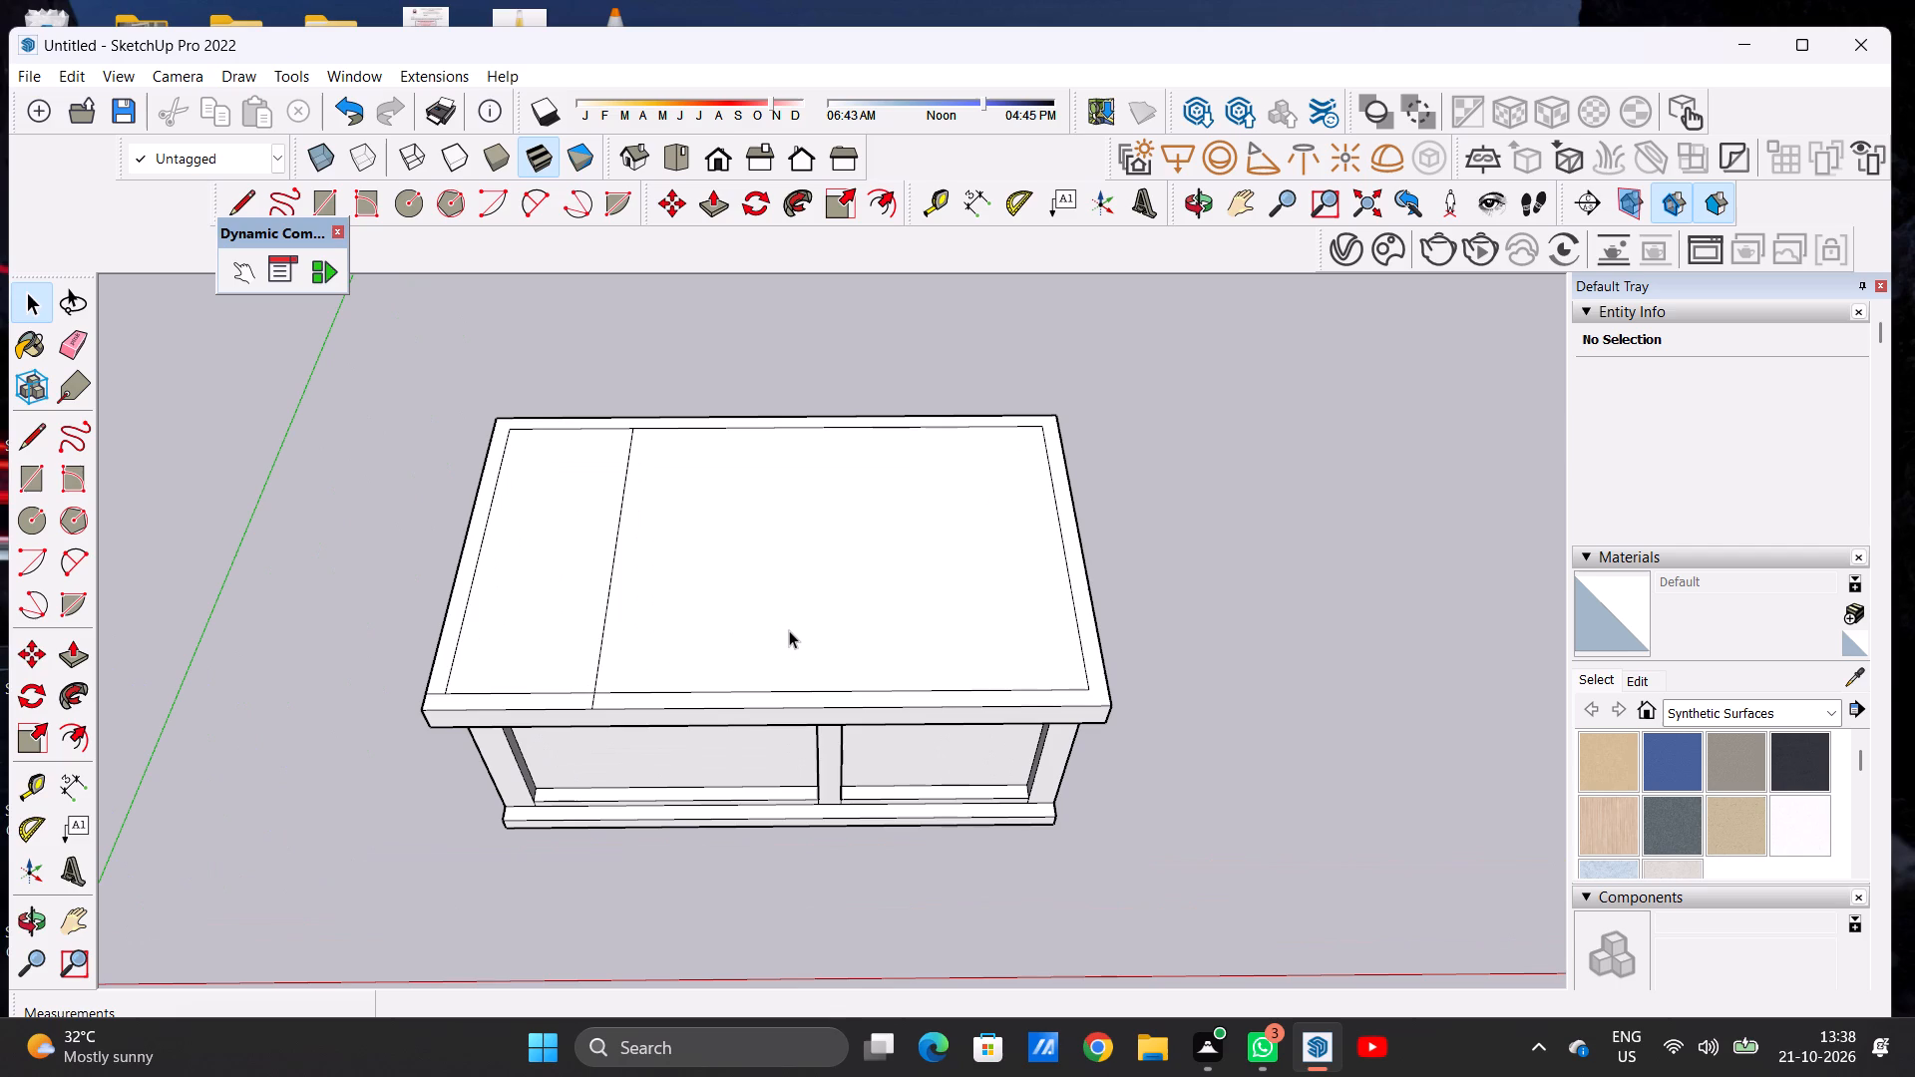
scroll(789, 630, "down", 4)
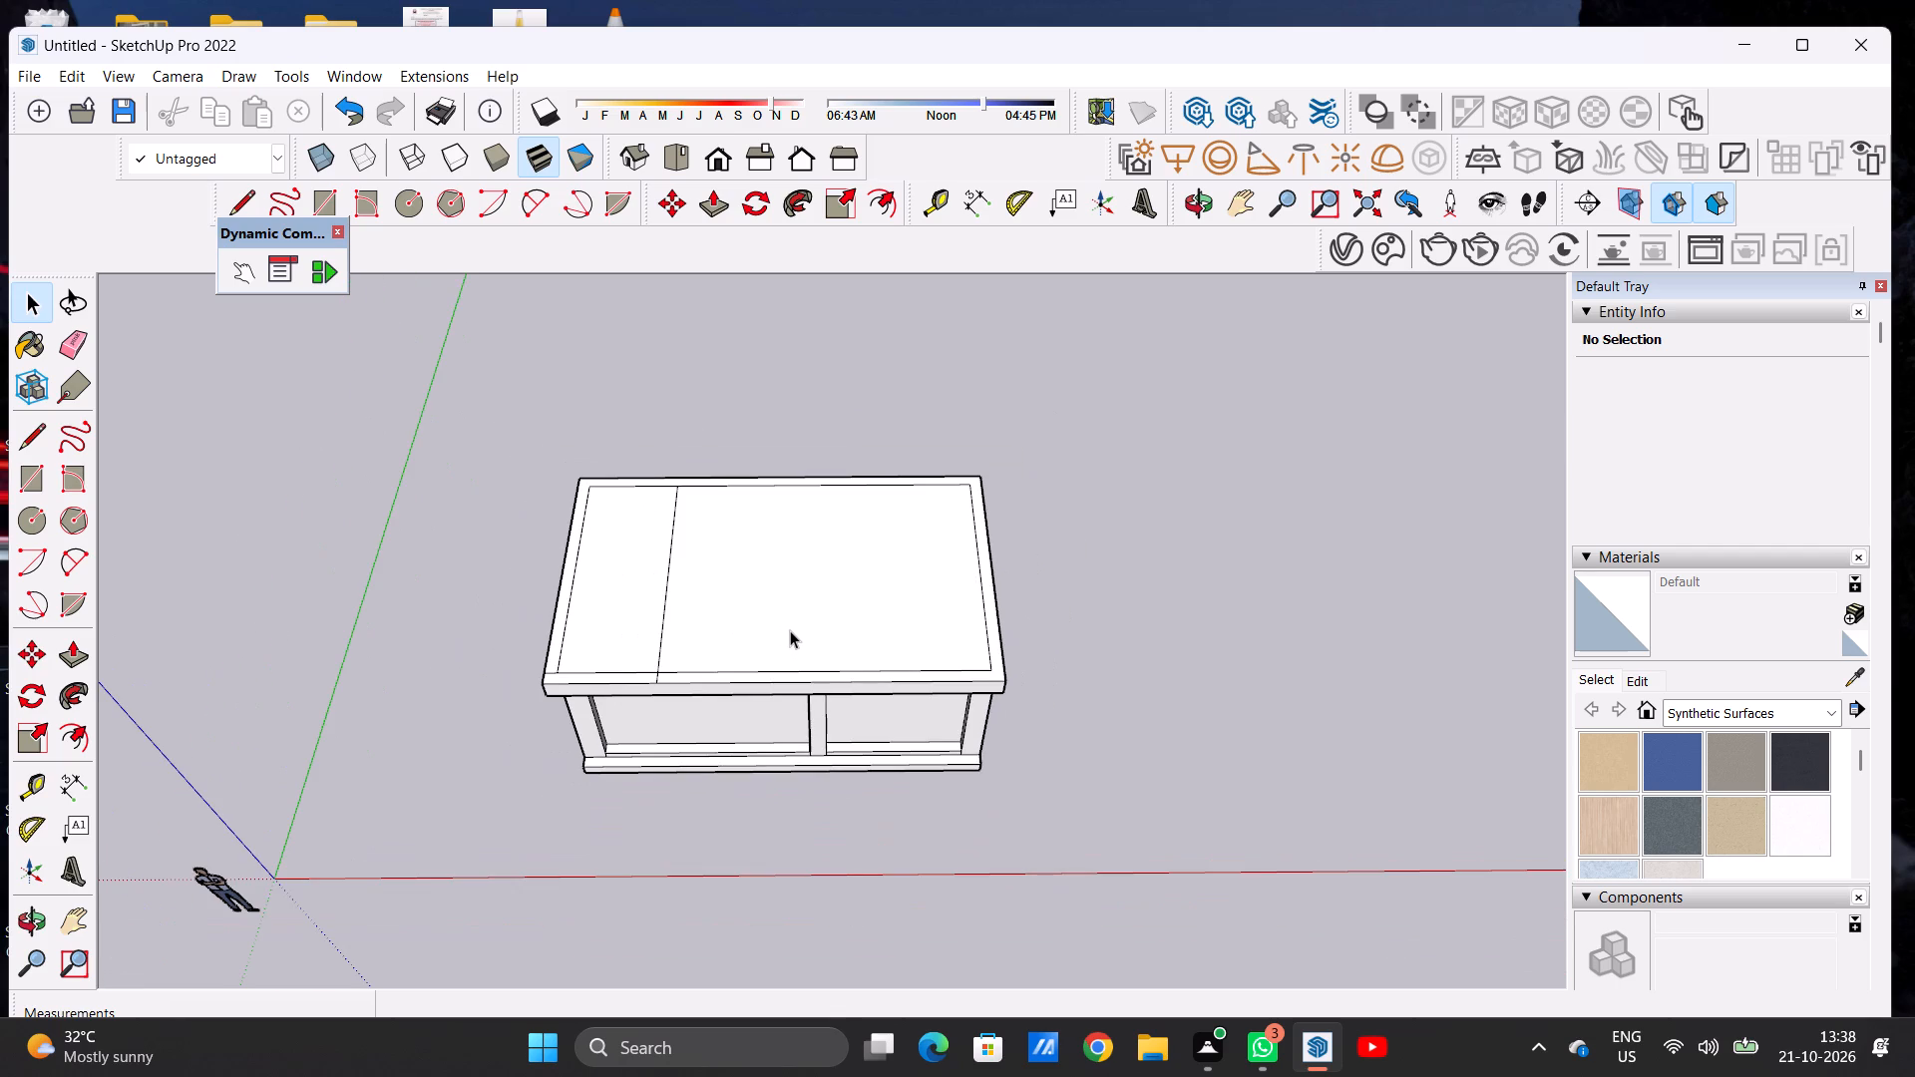
Draw a narrow rectangular strip about 7' 5" long on the roof above the narrower bay, starting from the inset's side edge near the front.
key("l")
scroll(909, 701, "up", 8)
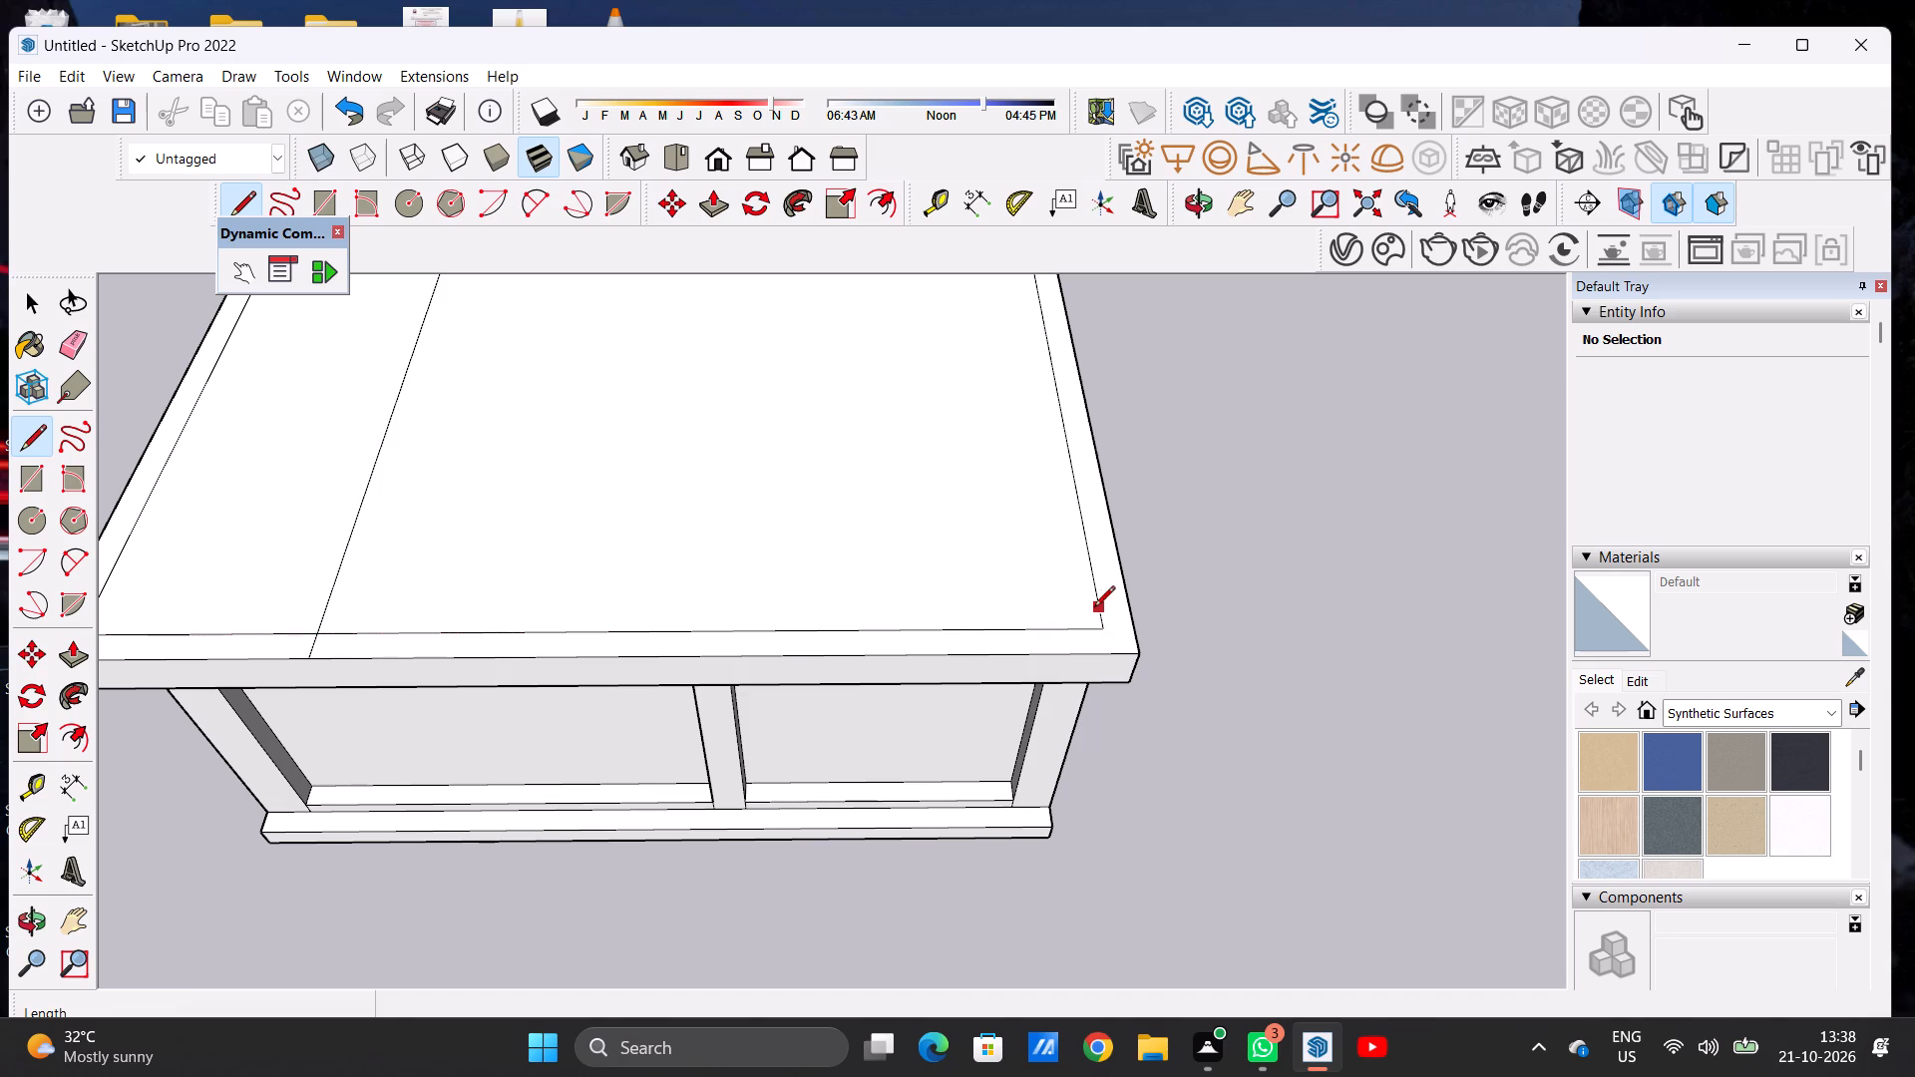
left_click(1094, 608)
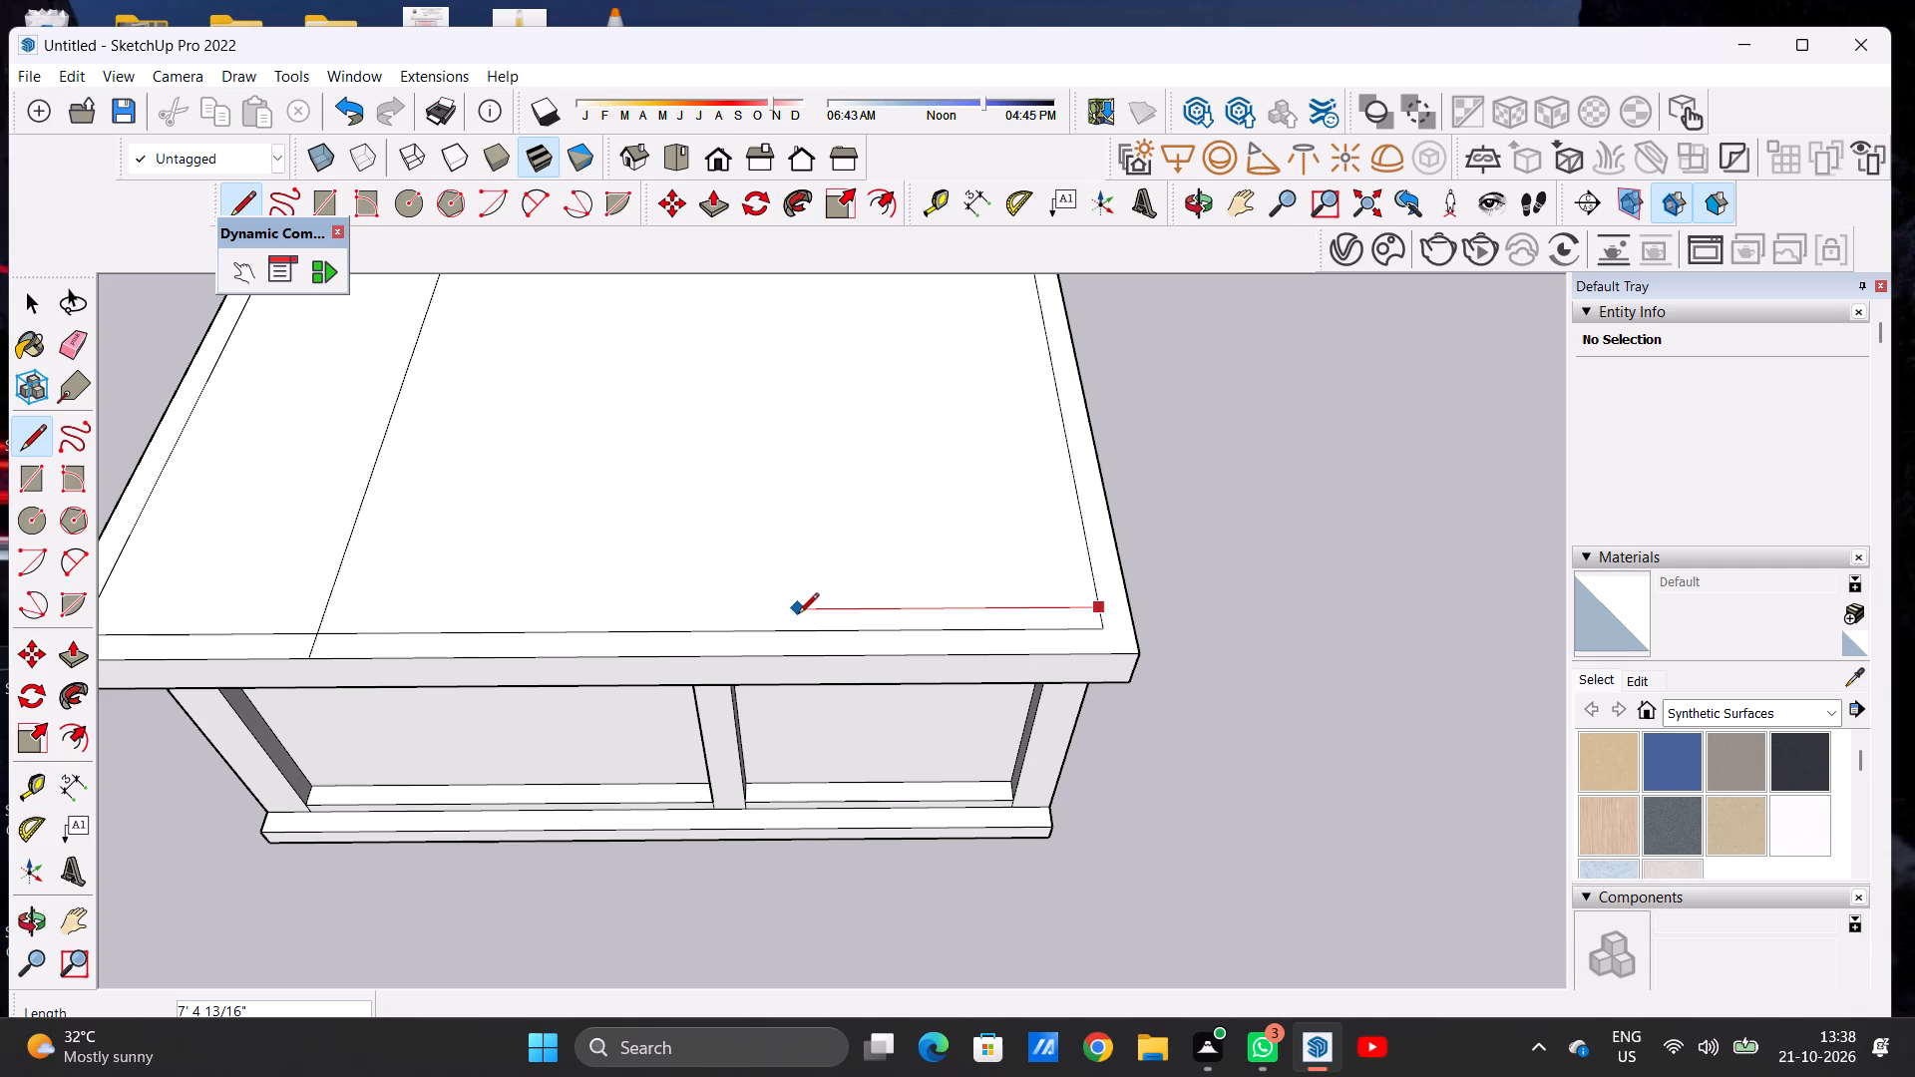
left_click(797, 612)
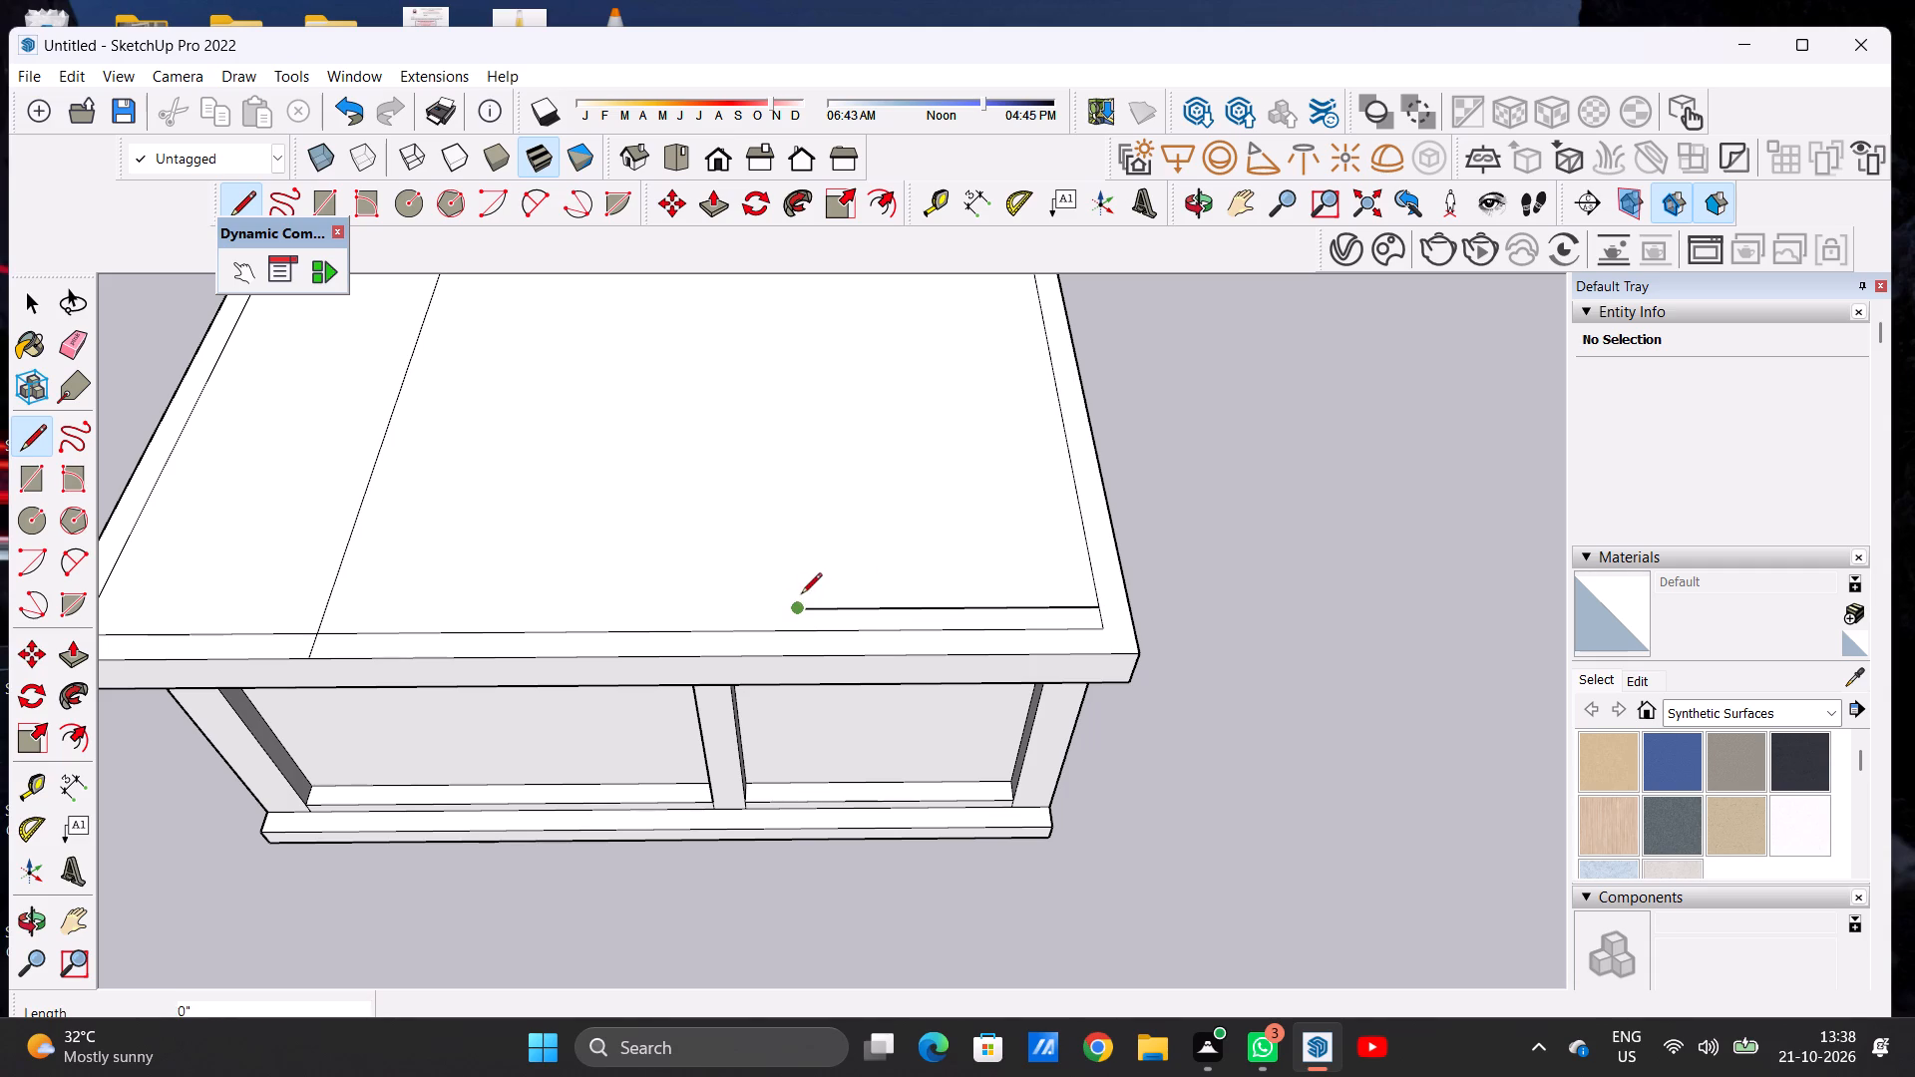
left_click(801, 581)
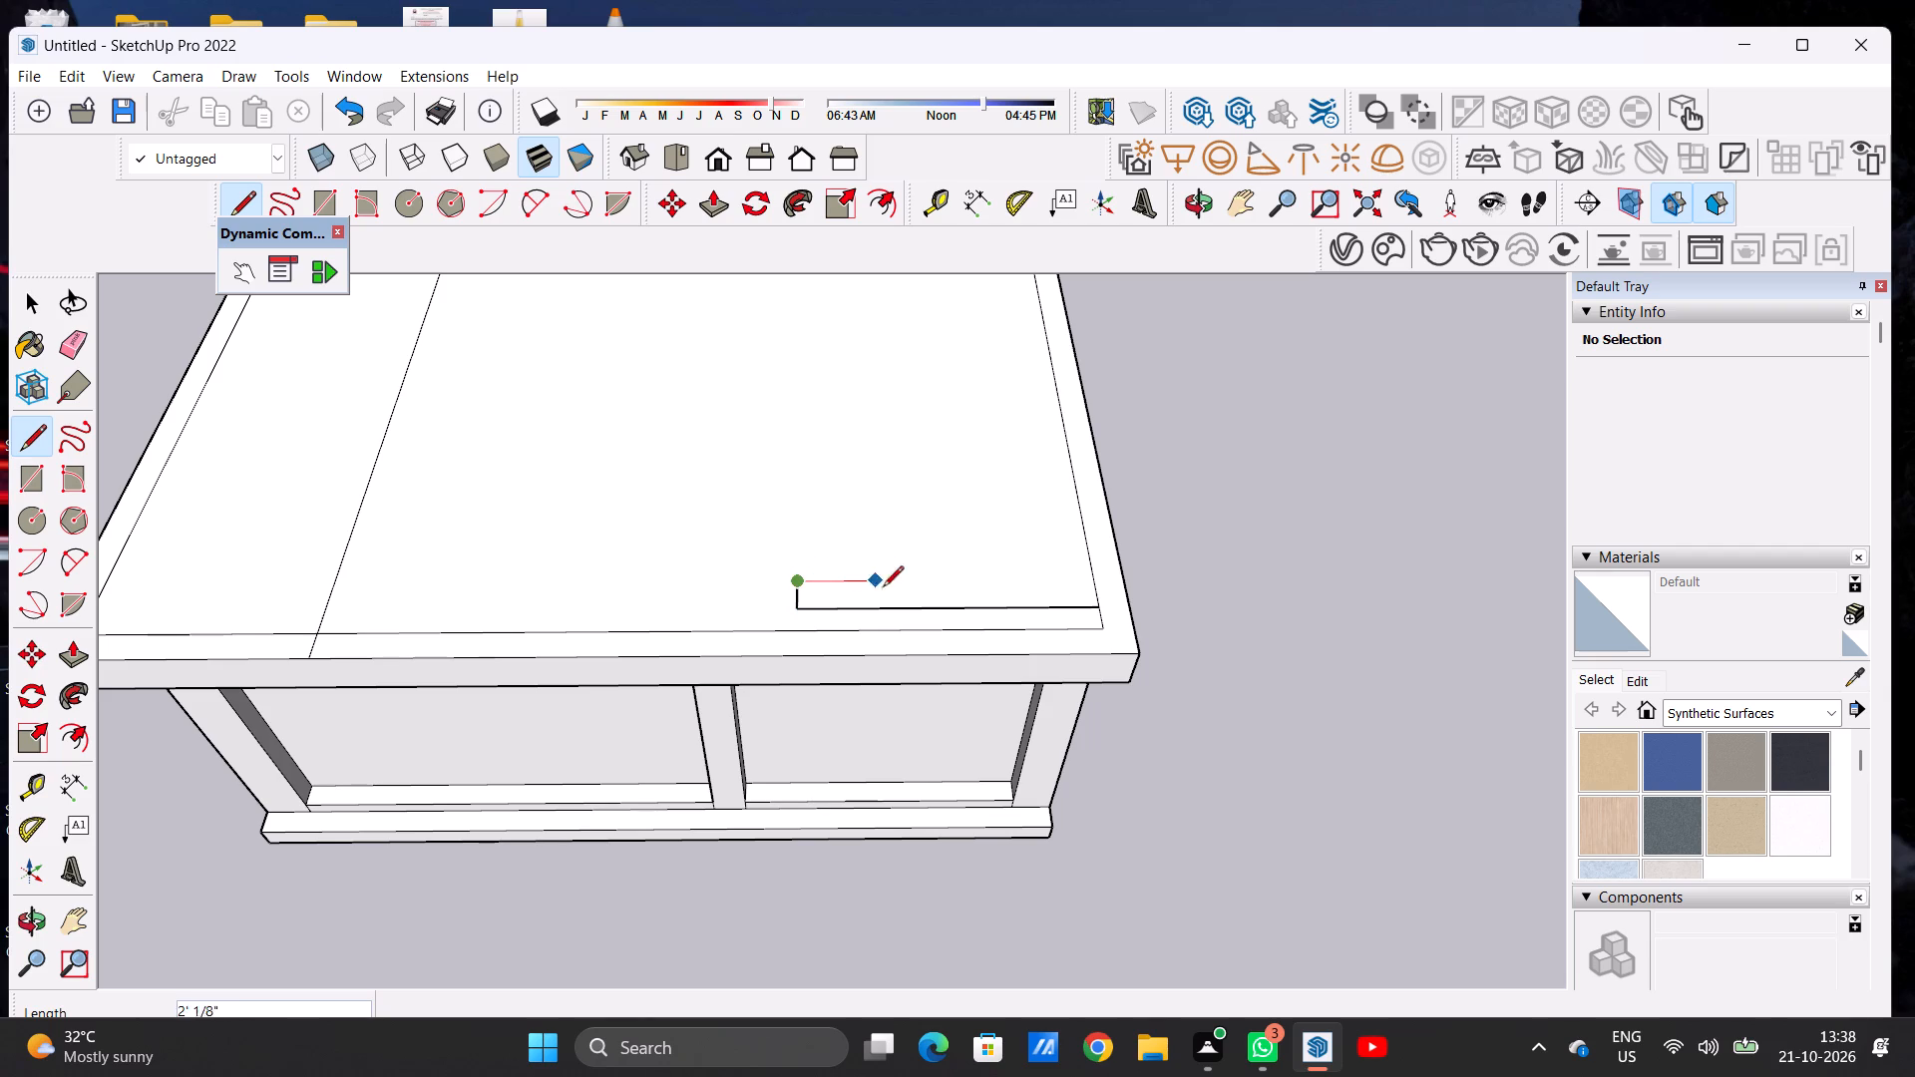
left_click(1095, 582)
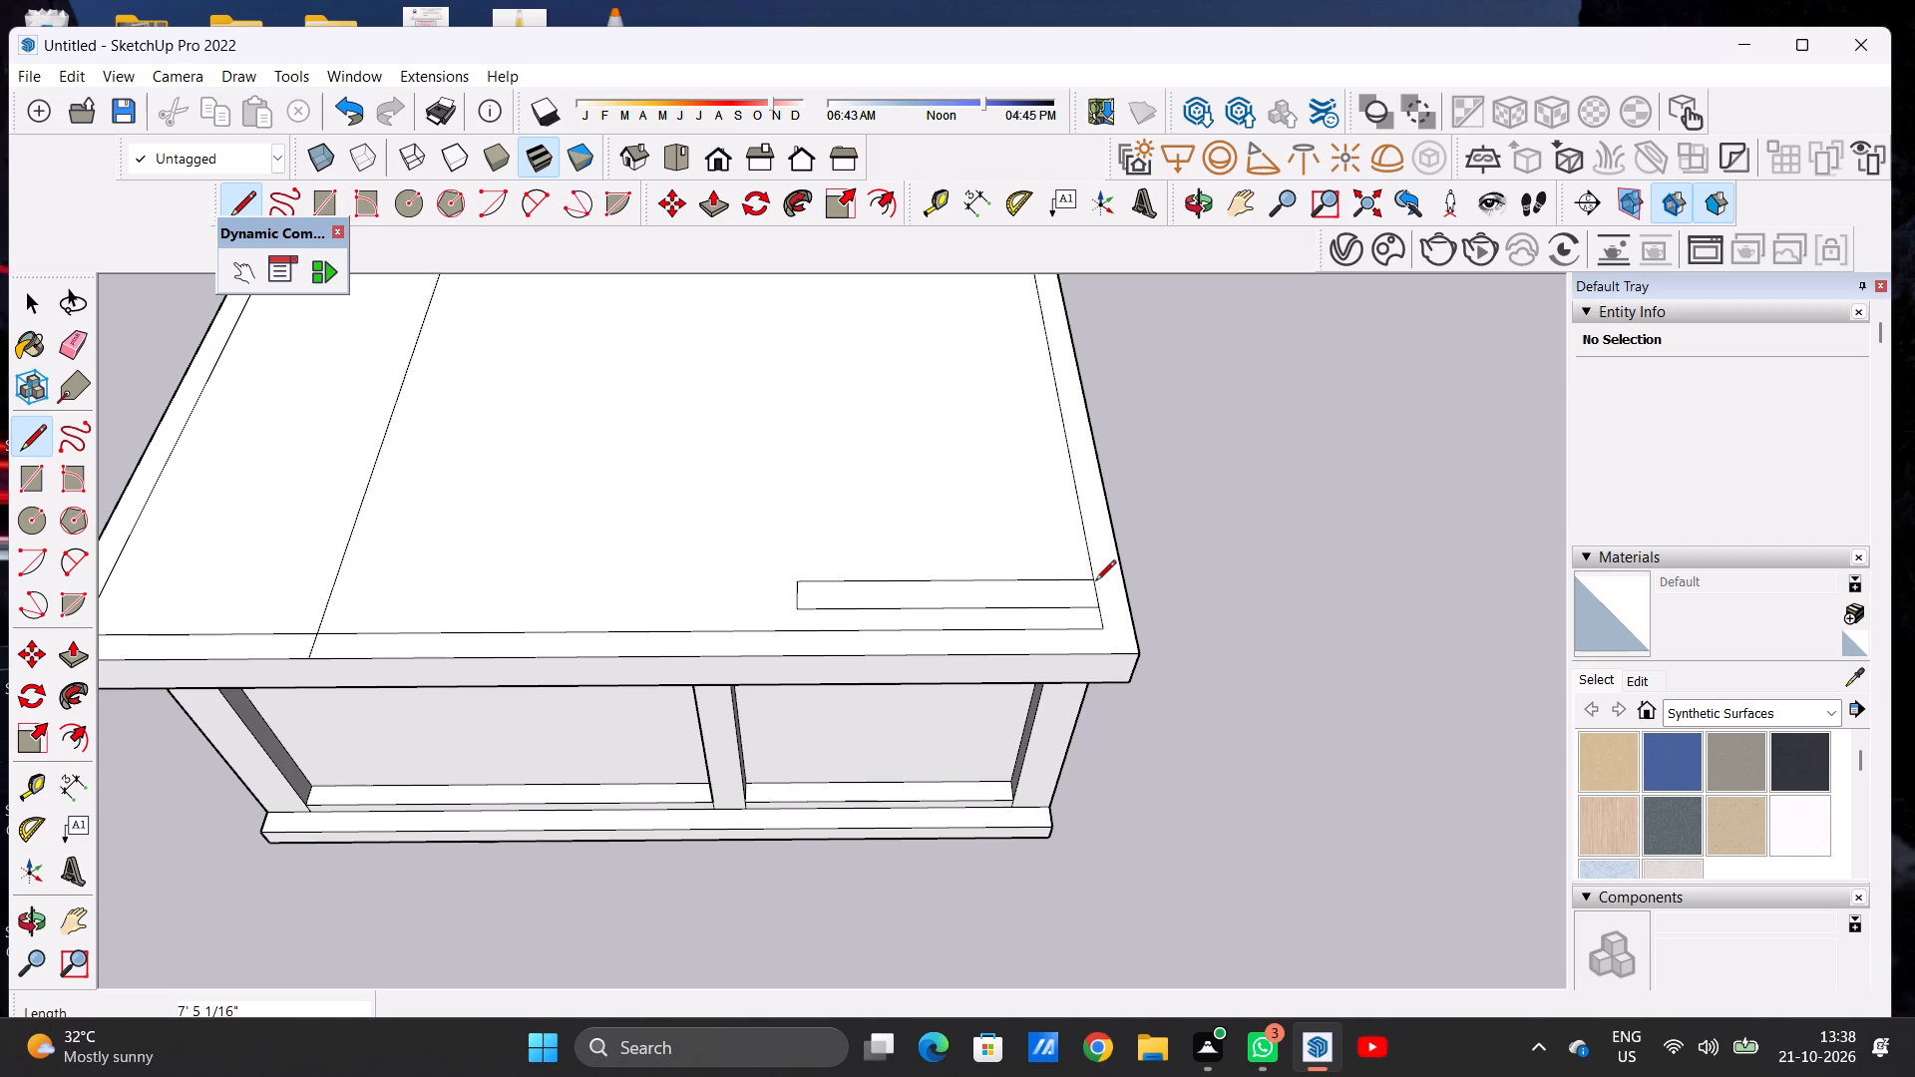
key("space")
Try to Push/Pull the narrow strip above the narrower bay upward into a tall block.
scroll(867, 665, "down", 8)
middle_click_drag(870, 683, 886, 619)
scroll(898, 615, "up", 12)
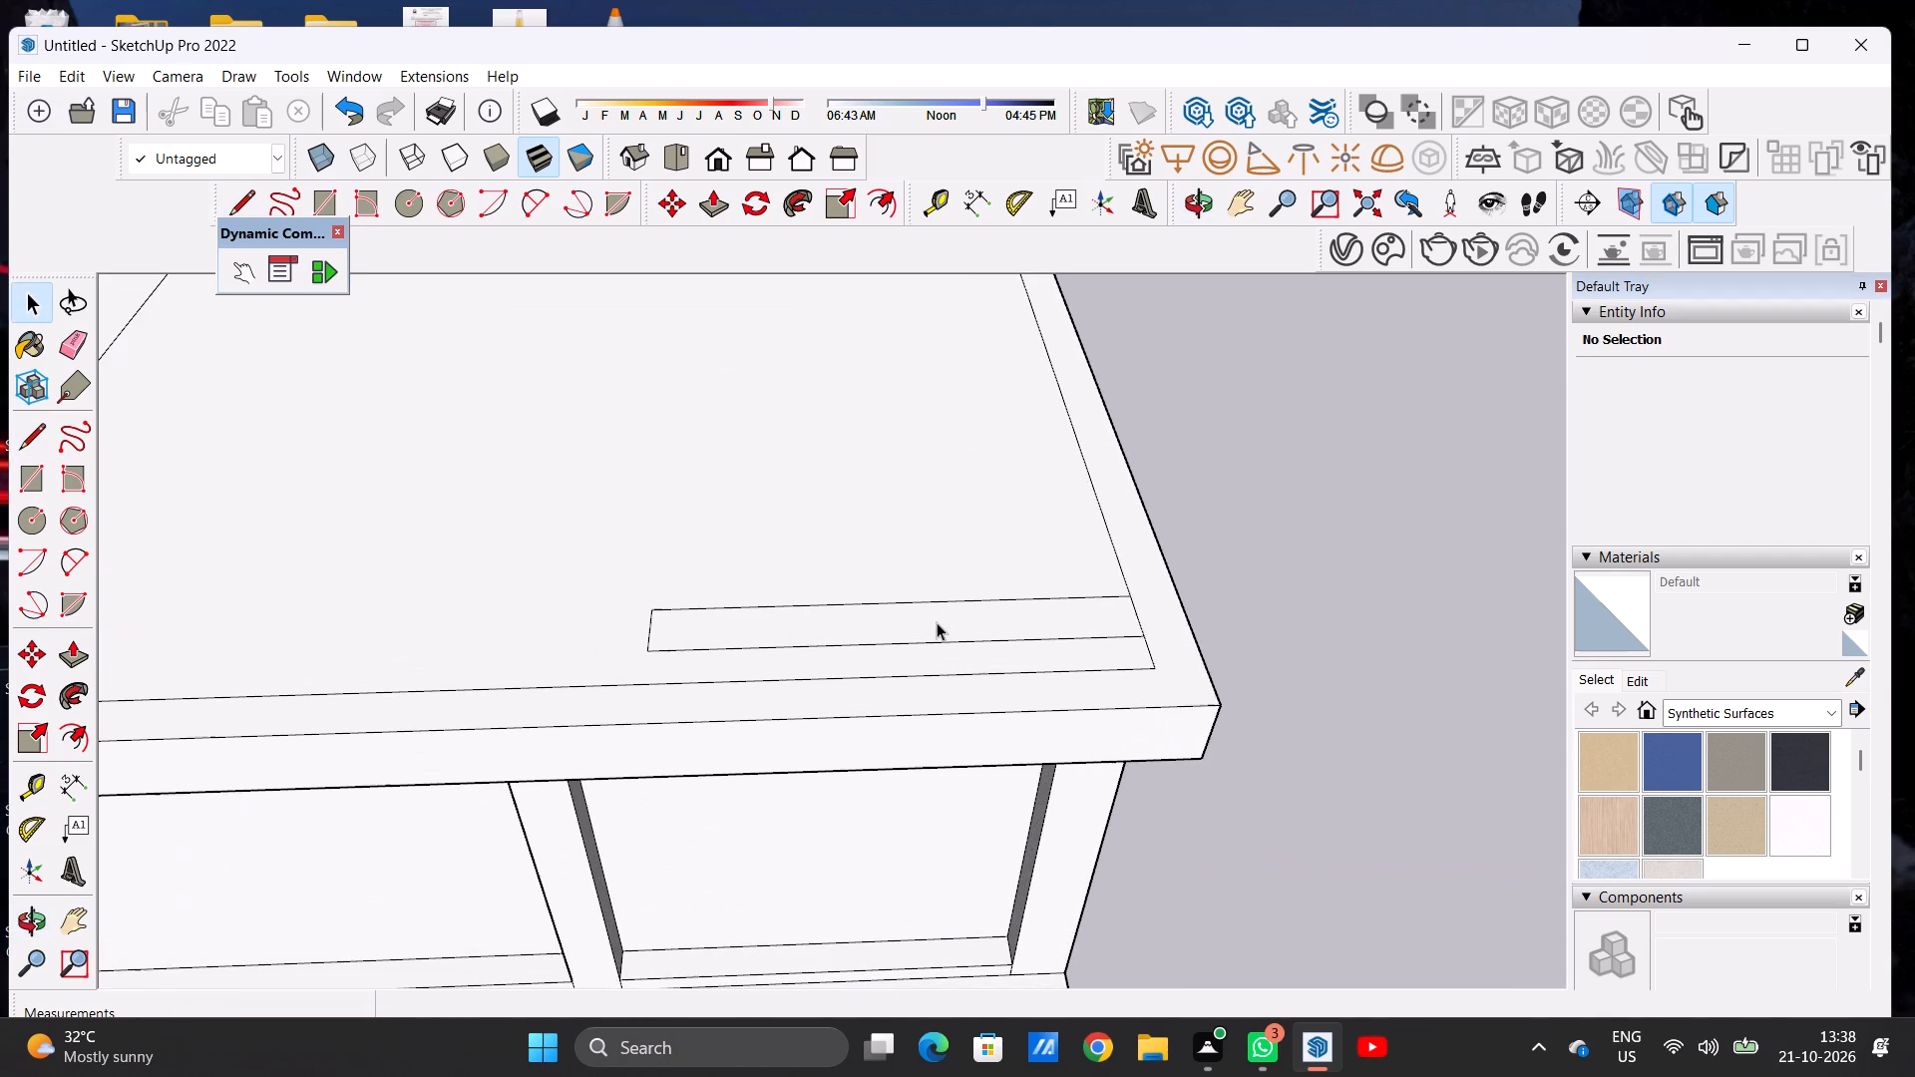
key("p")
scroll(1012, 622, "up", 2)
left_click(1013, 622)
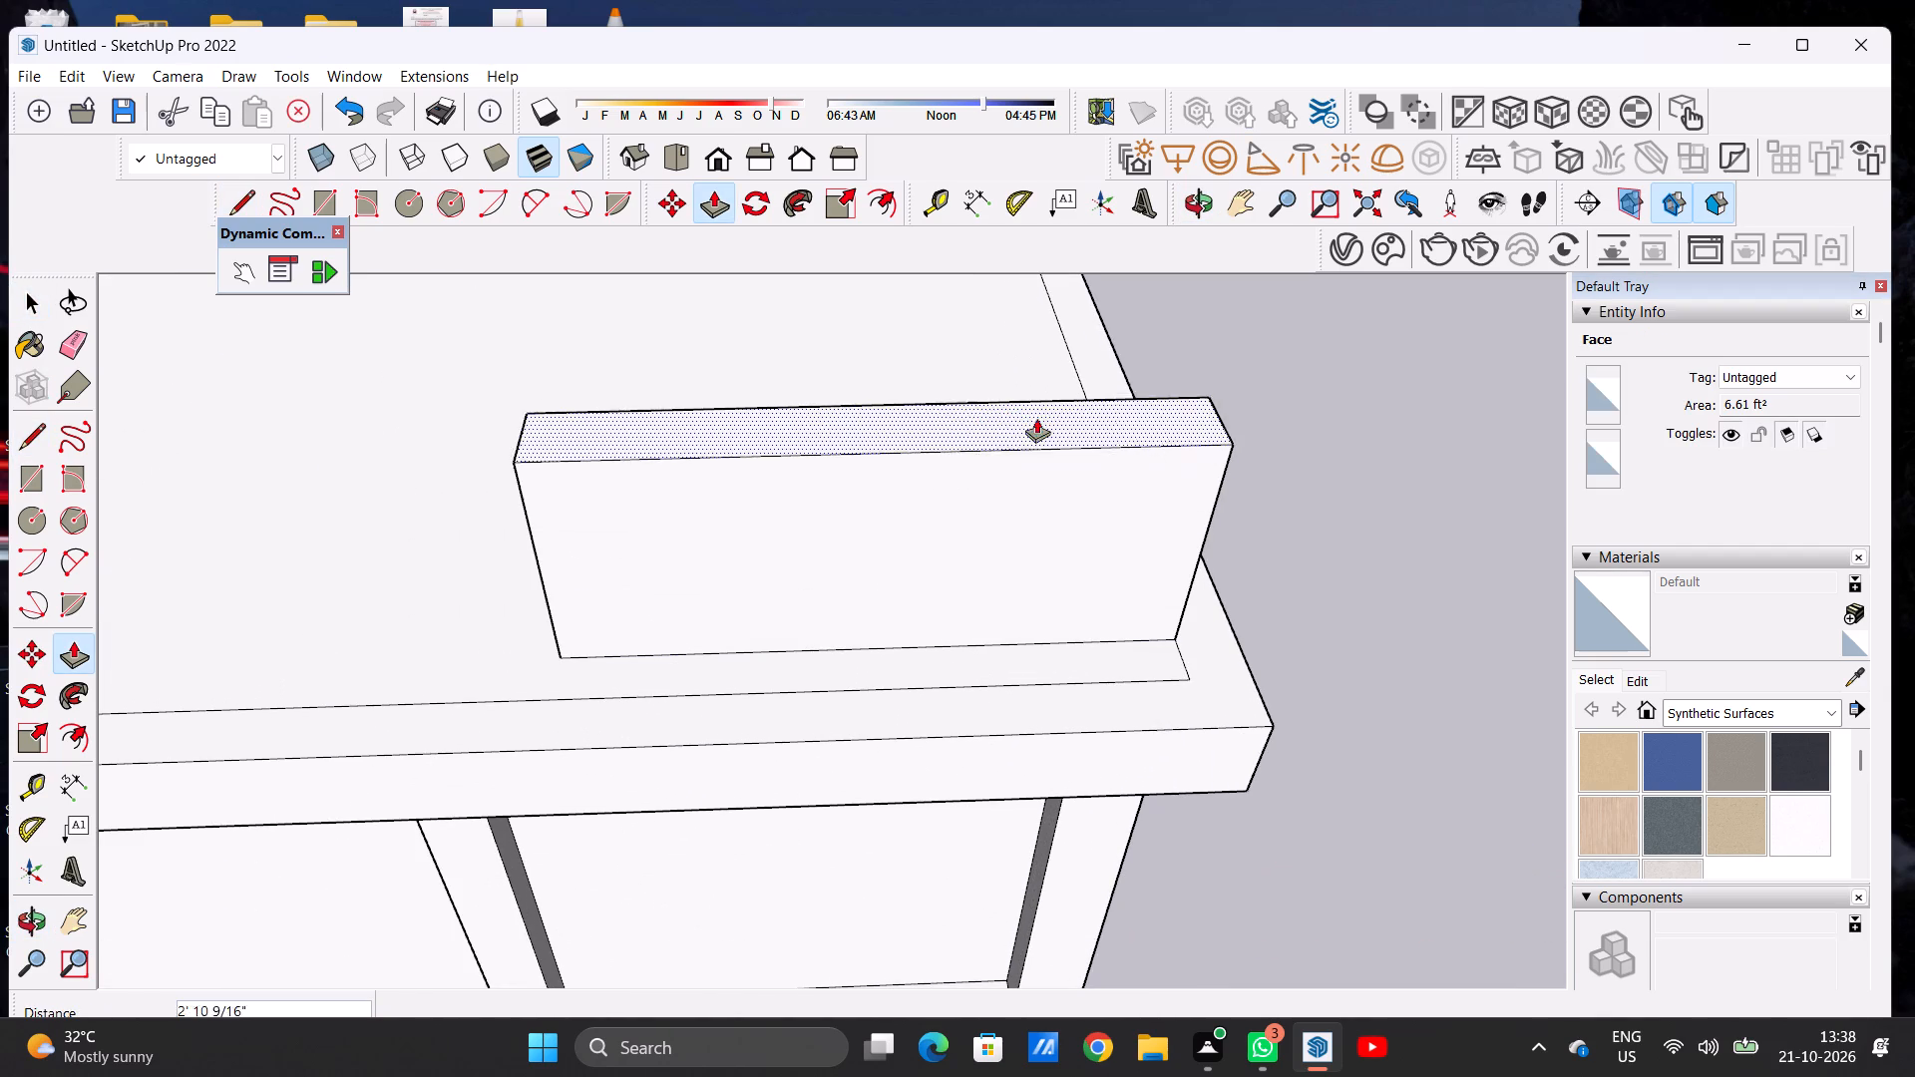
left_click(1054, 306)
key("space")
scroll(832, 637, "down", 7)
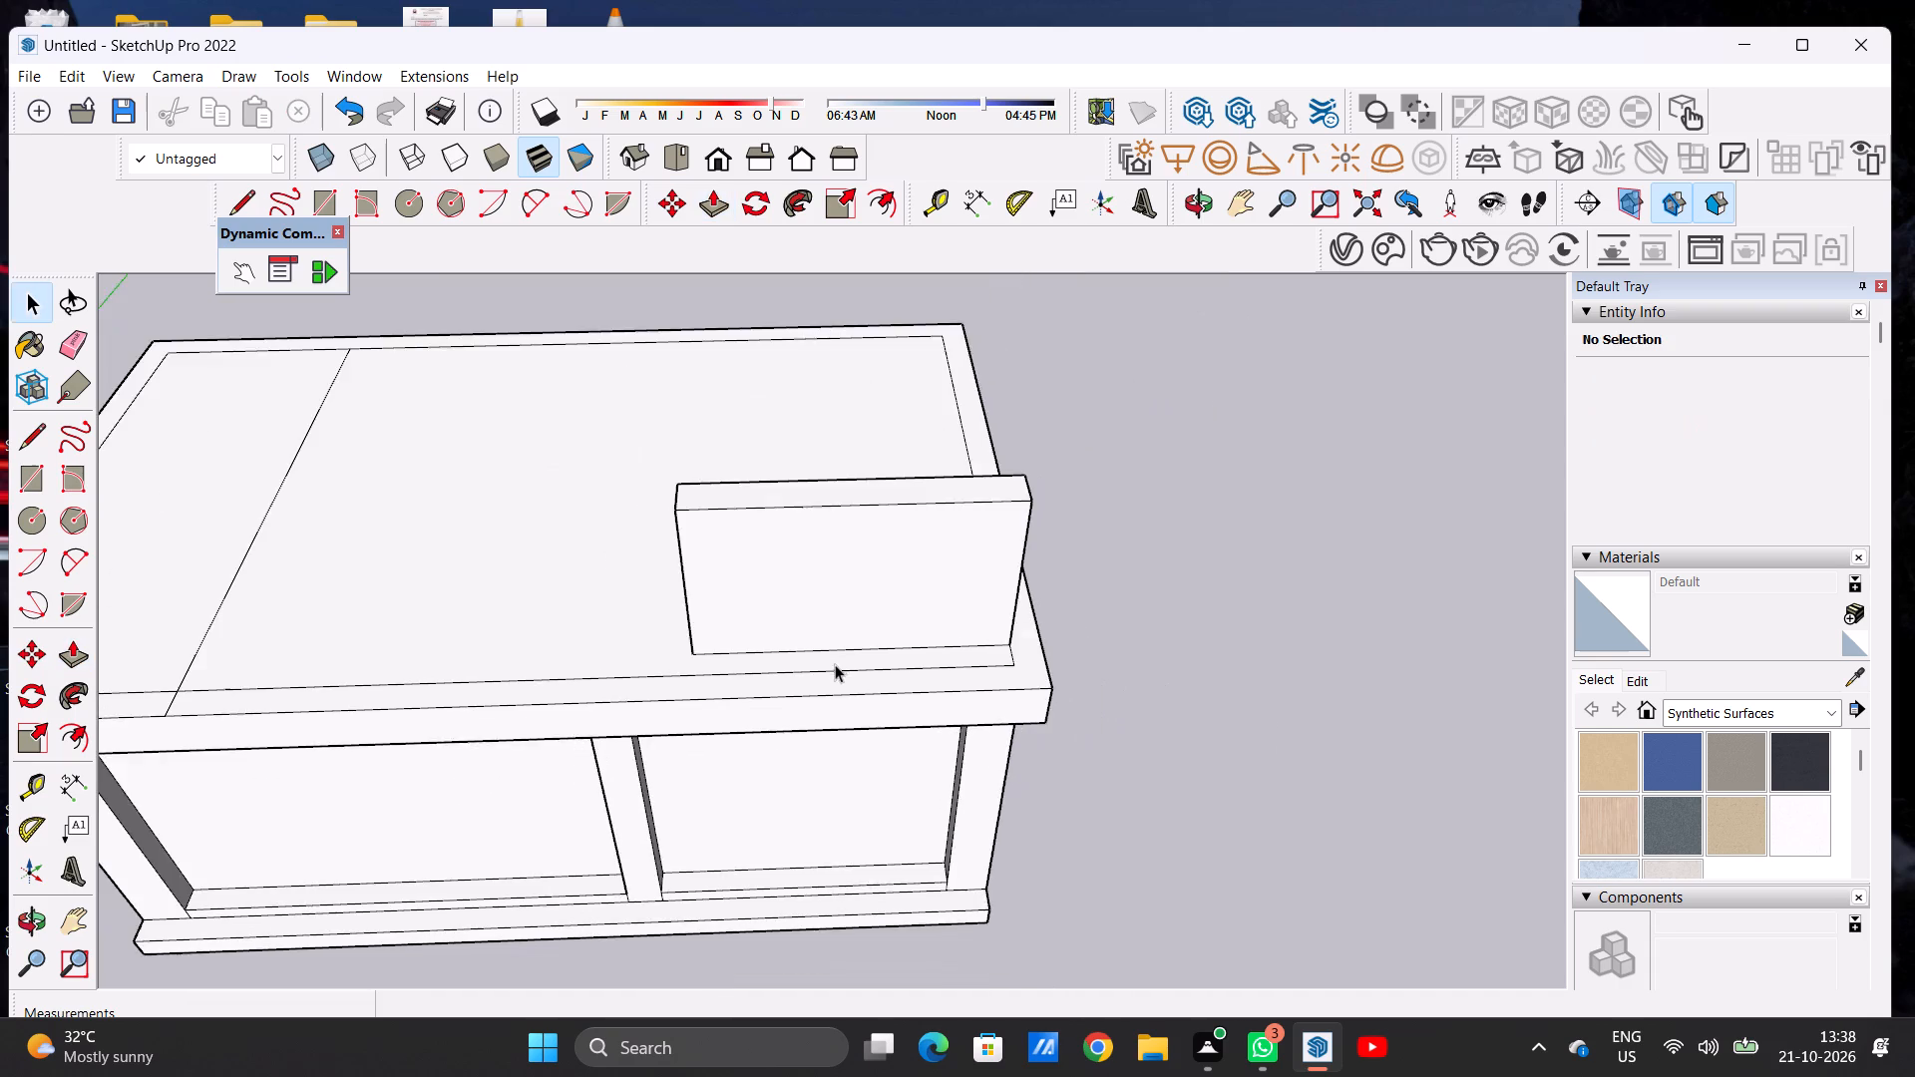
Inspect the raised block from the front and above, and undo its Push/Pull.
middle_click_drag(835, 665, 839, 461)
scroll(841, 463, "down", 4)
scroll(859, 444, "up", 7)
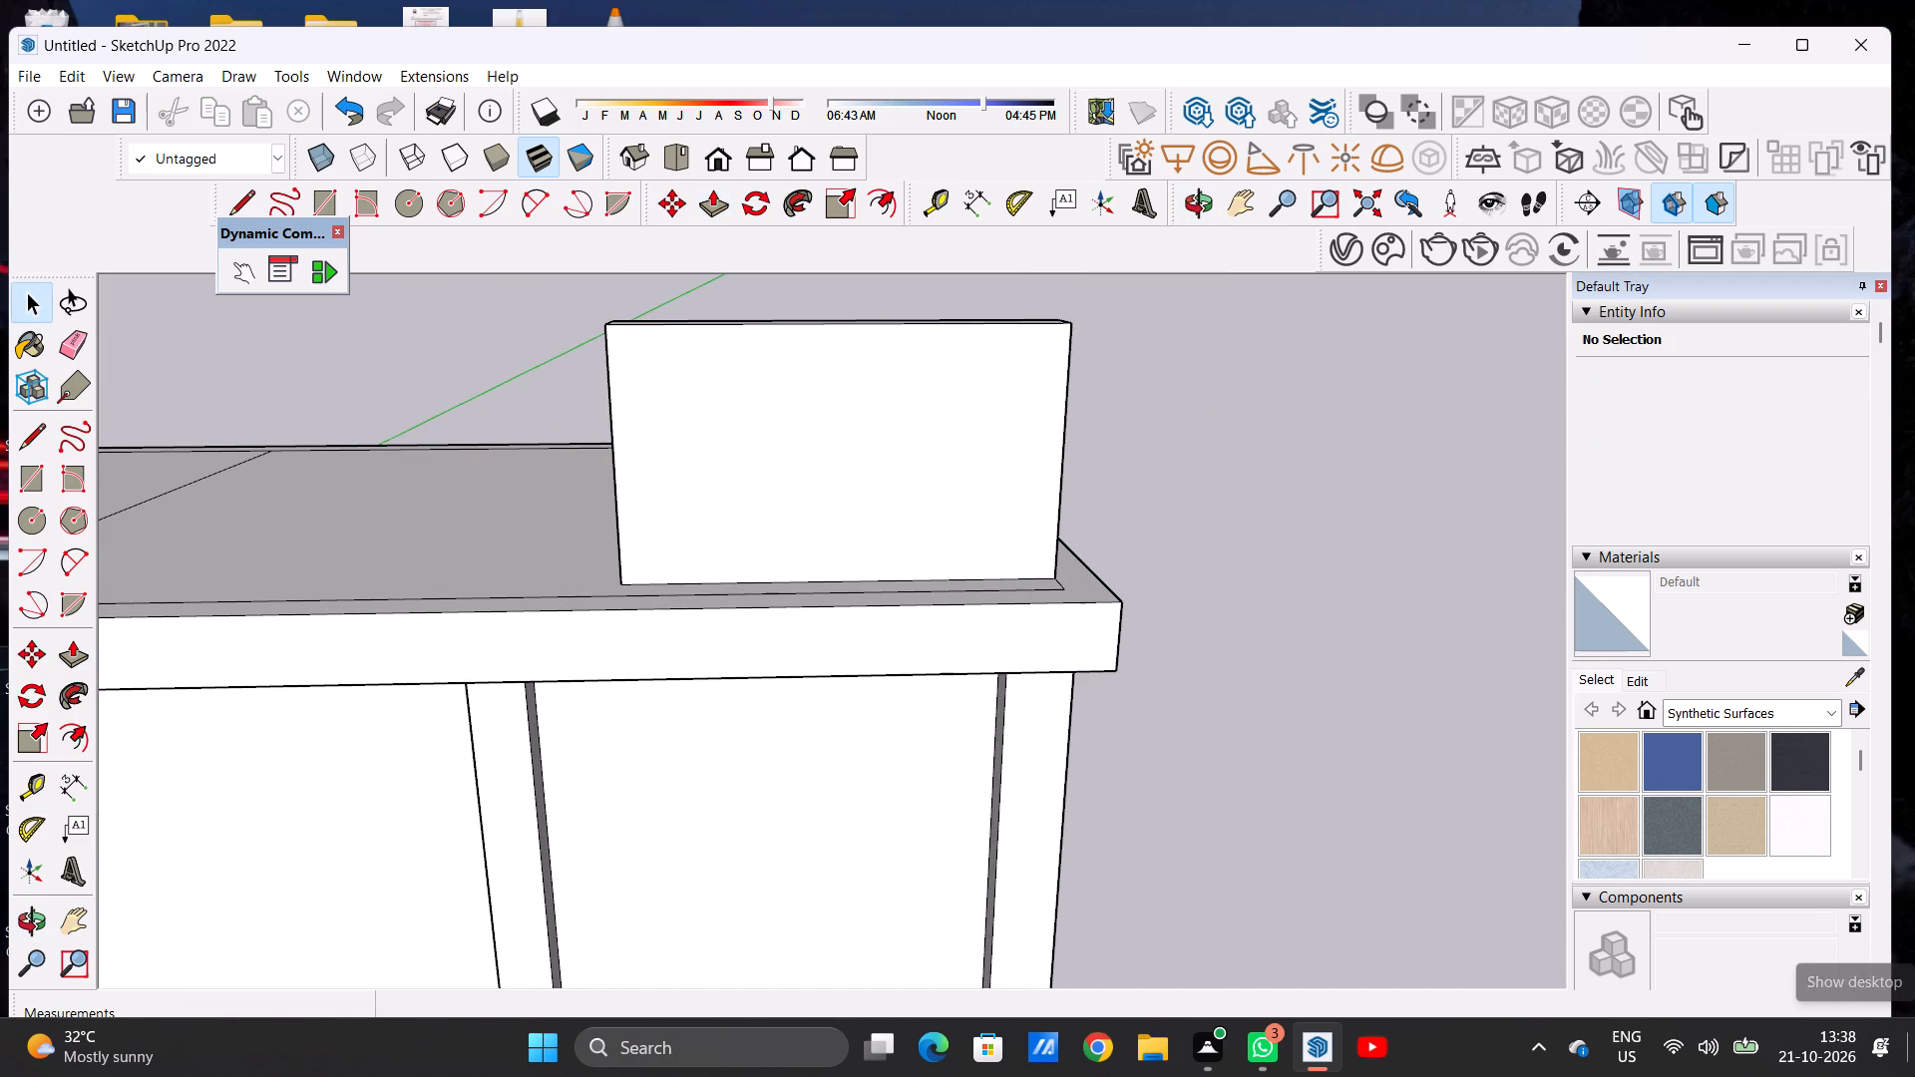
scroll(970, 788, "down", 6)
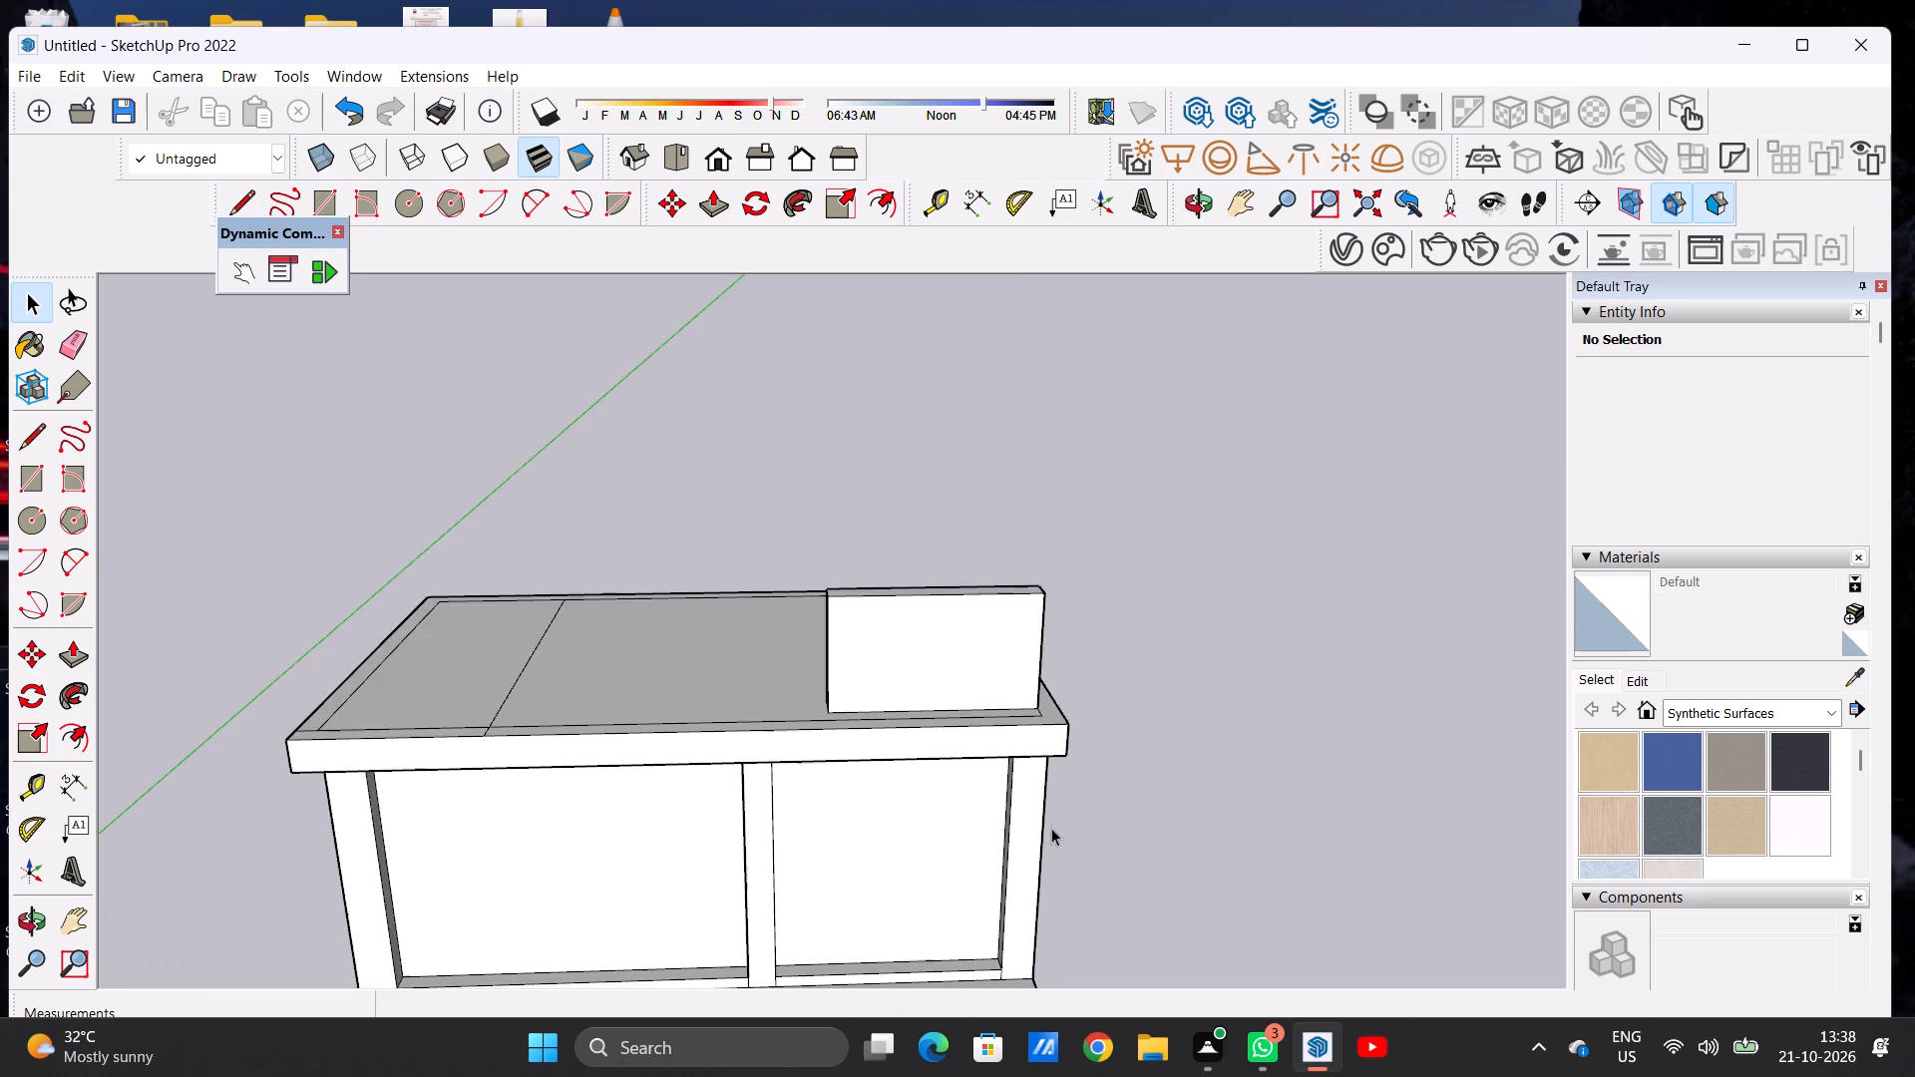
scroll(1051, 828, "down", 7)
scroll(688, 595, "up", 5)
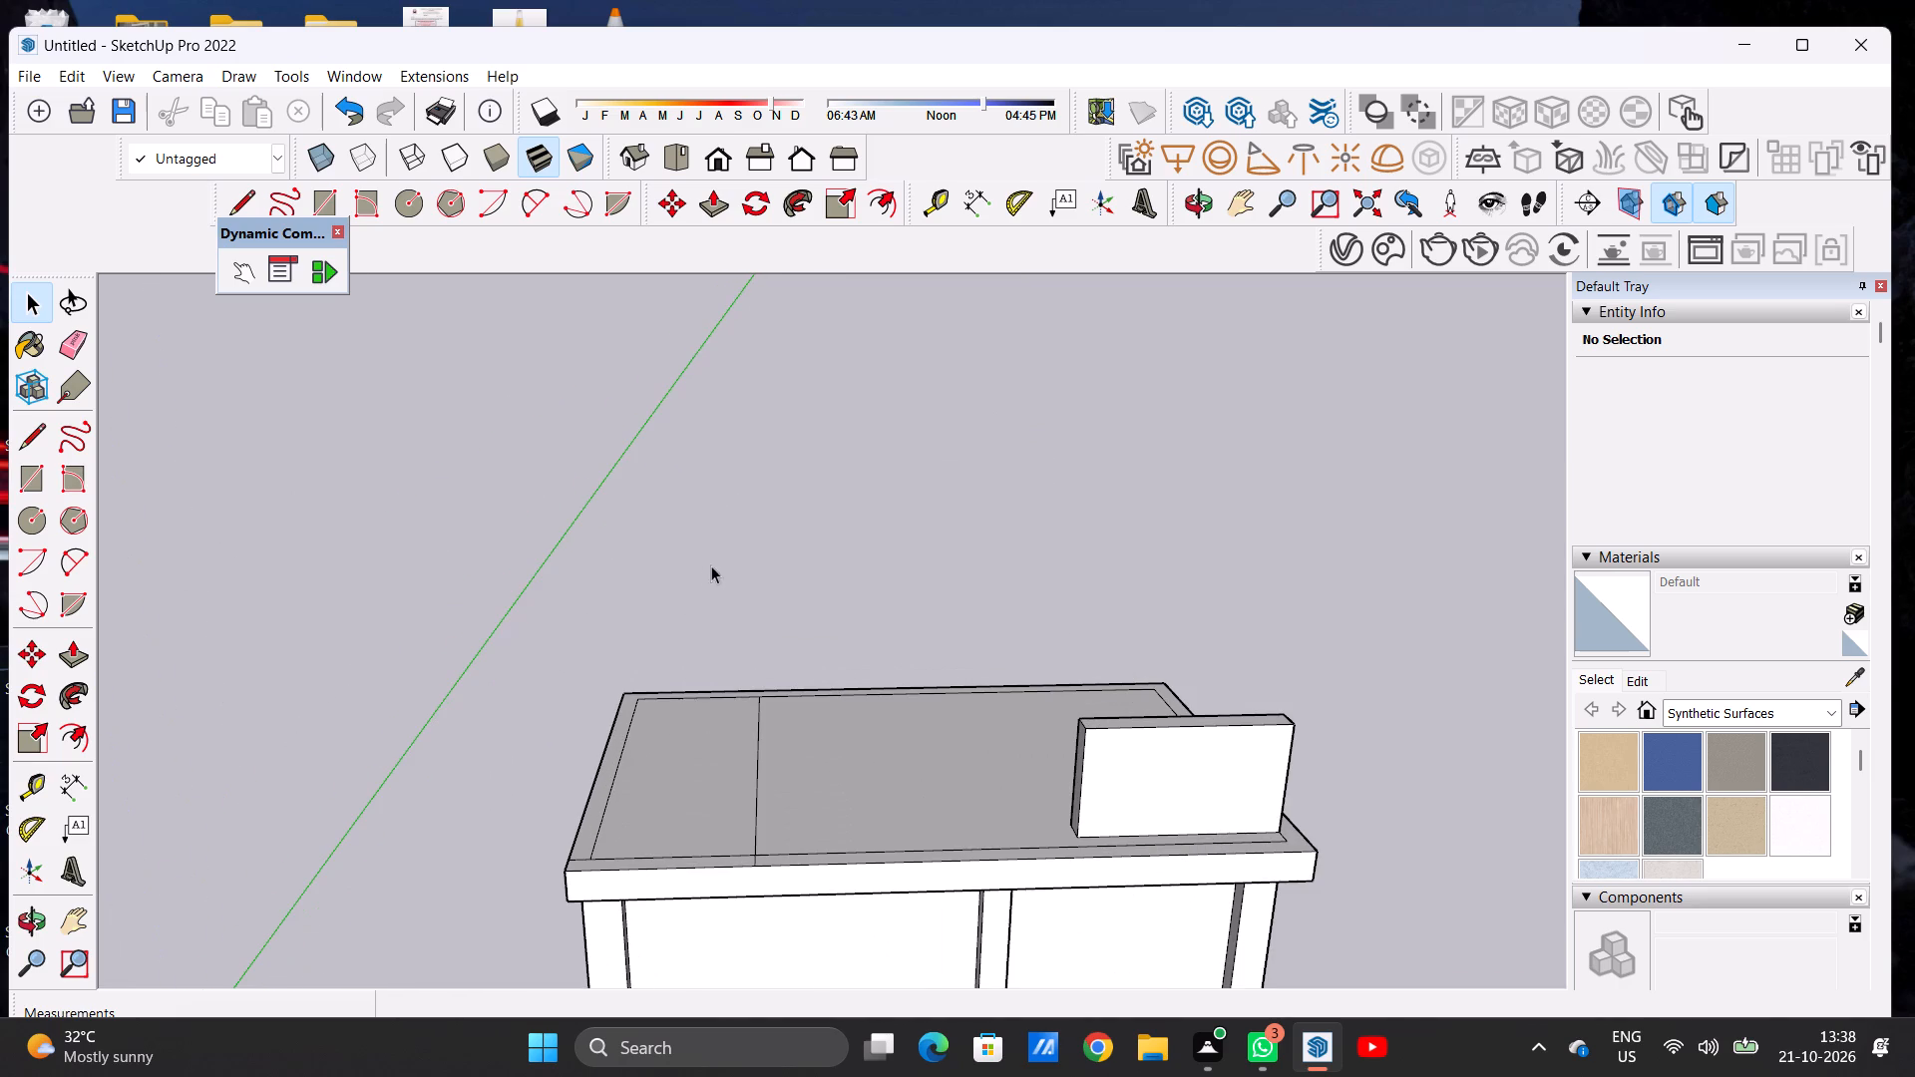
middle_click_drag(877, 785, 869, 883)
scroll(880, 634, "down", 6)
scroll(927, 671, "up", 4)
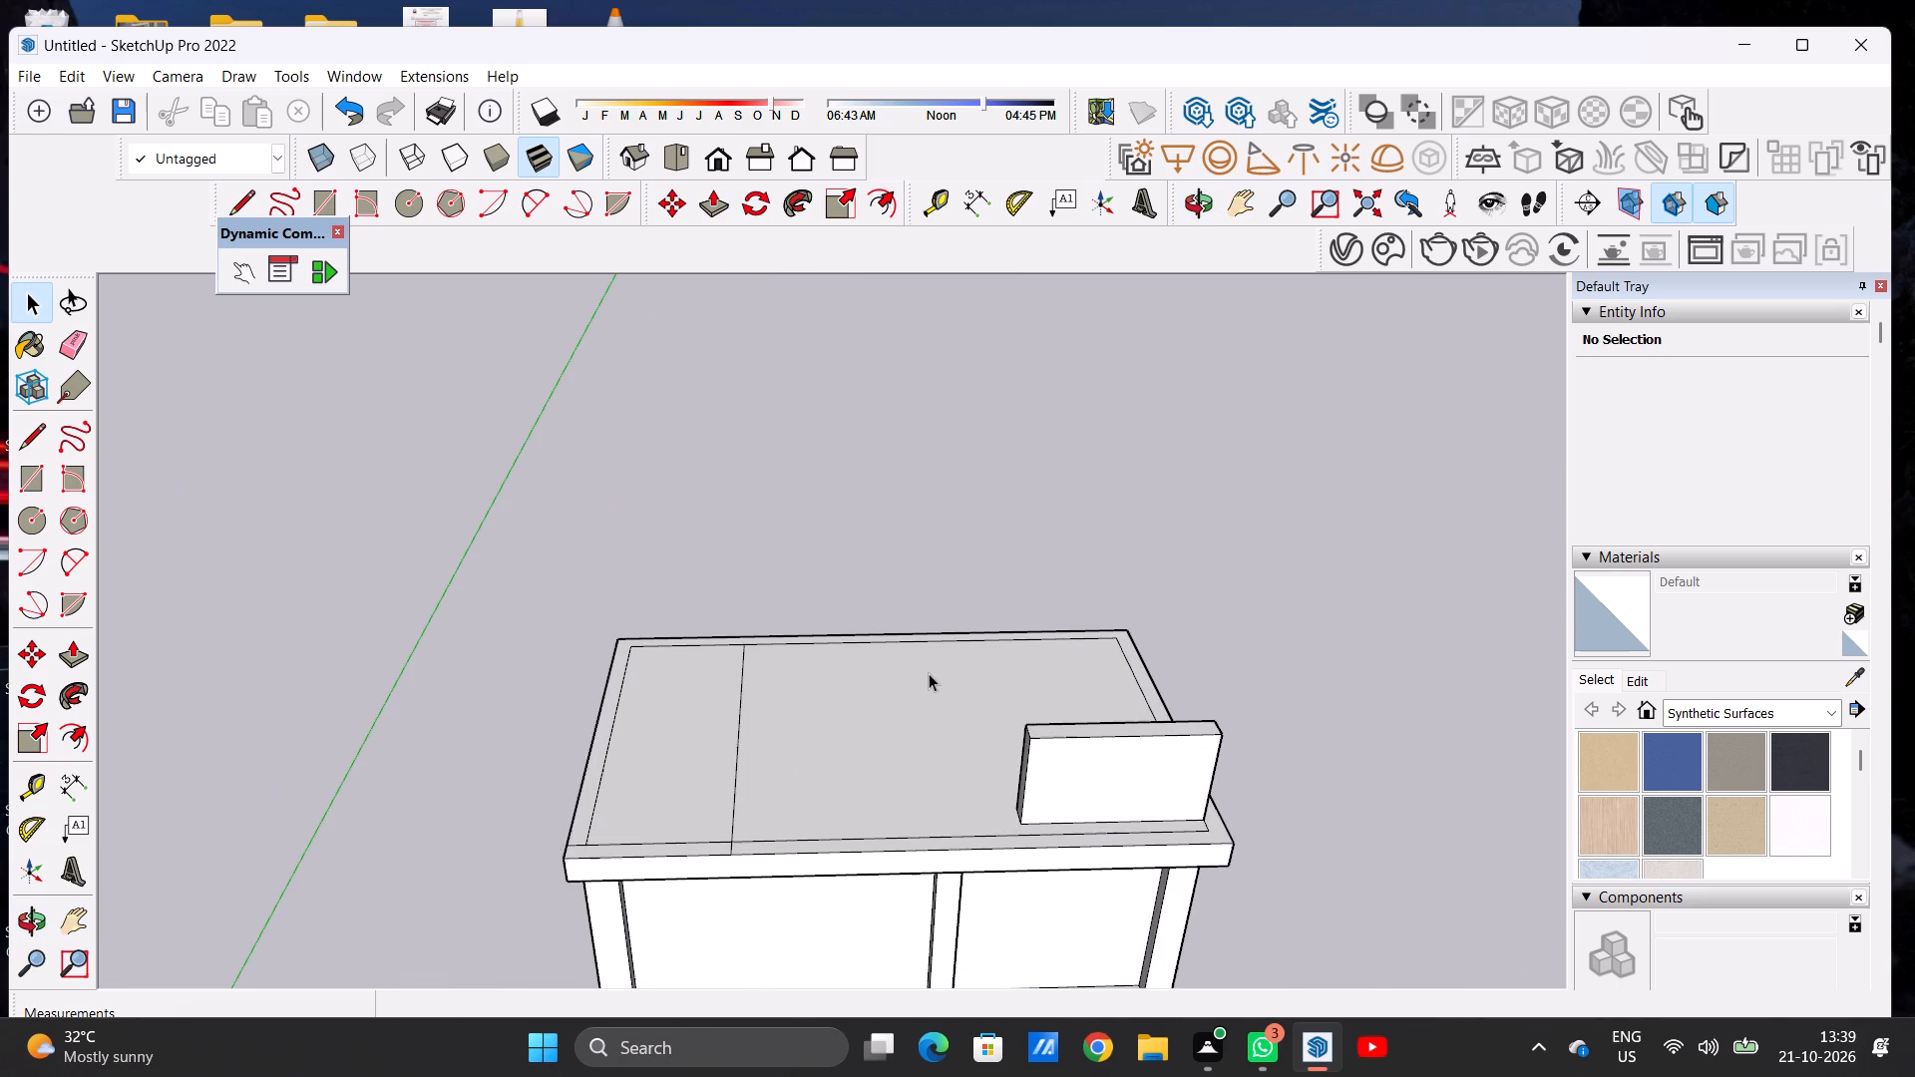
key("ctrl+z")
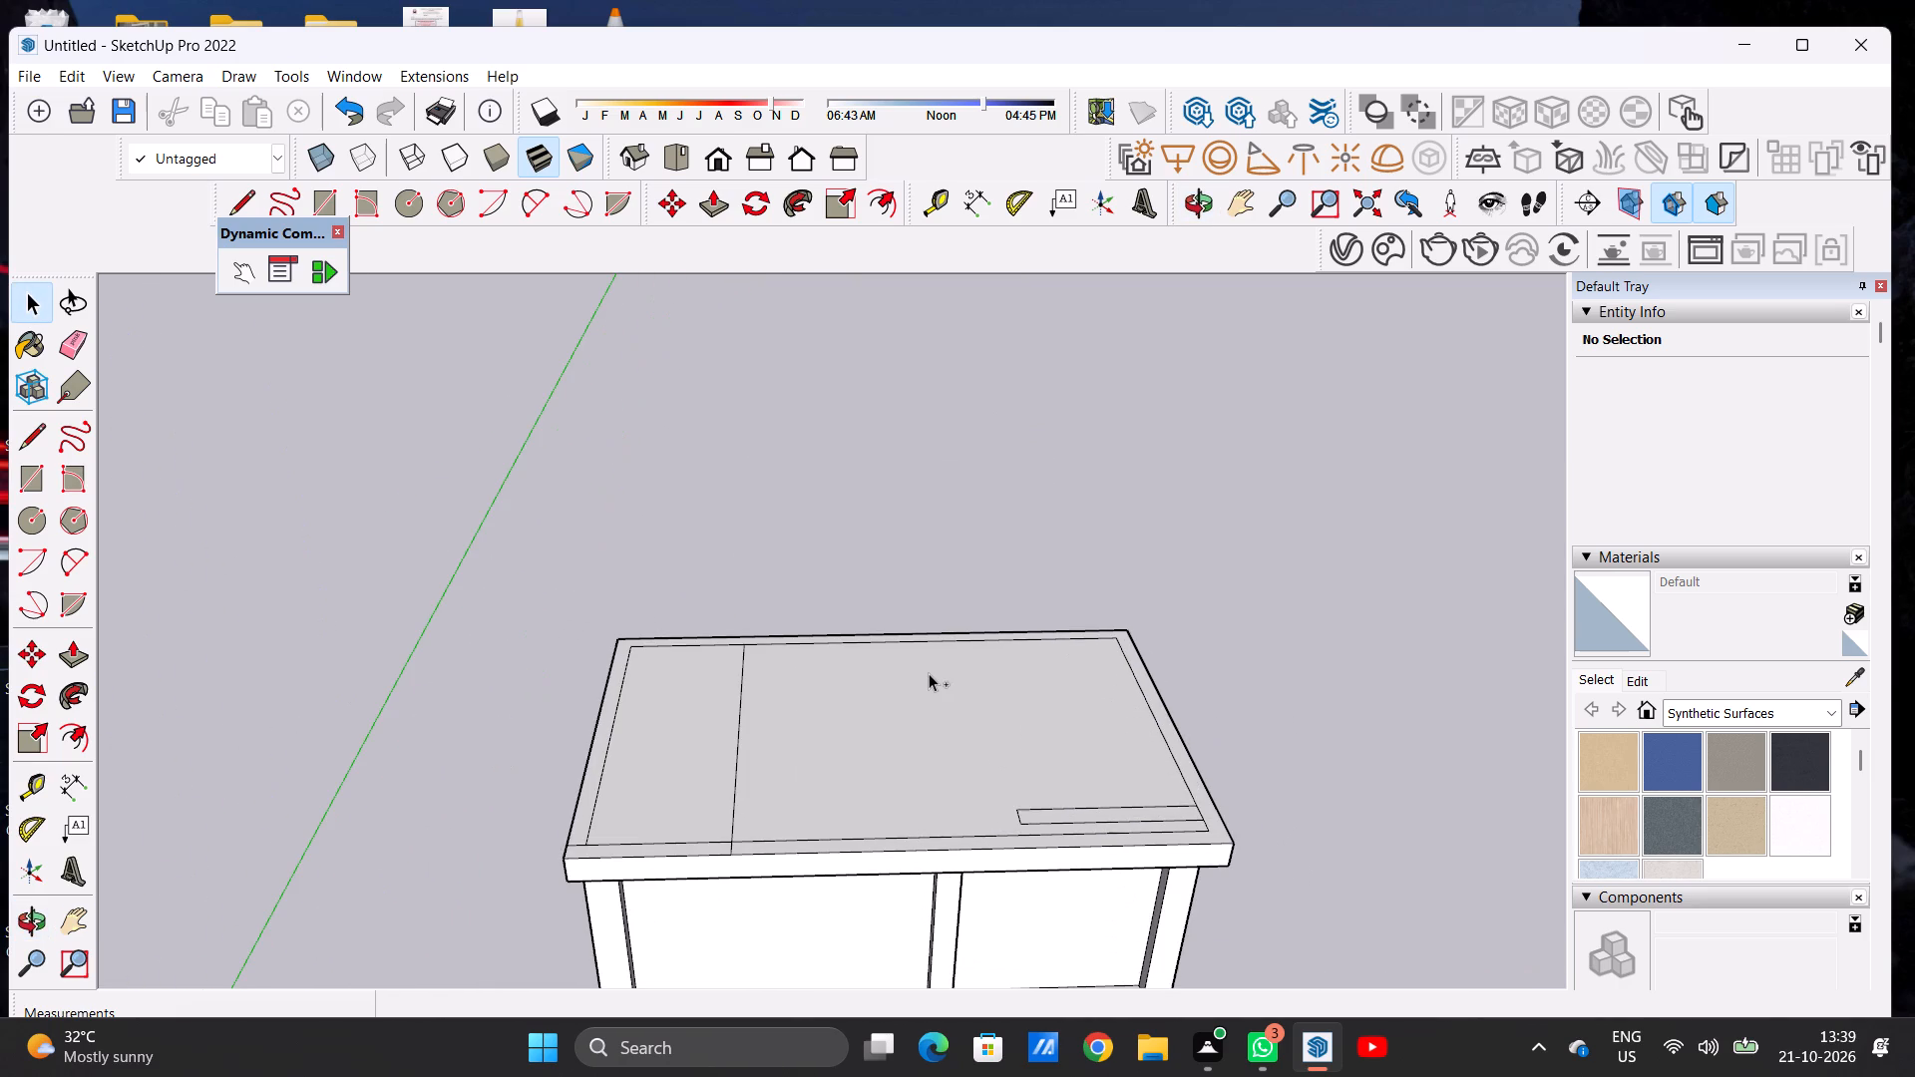
Draw a line about 19' long from the dividing line's midpoint across the larger roof panel to the inset's opposite side edge.
scroll(841, 689, "down", 2)
scroll(841, 689, "up", 2)
scroll(841, 689, "down", 12)
scroll(908, 792, "up", 7)
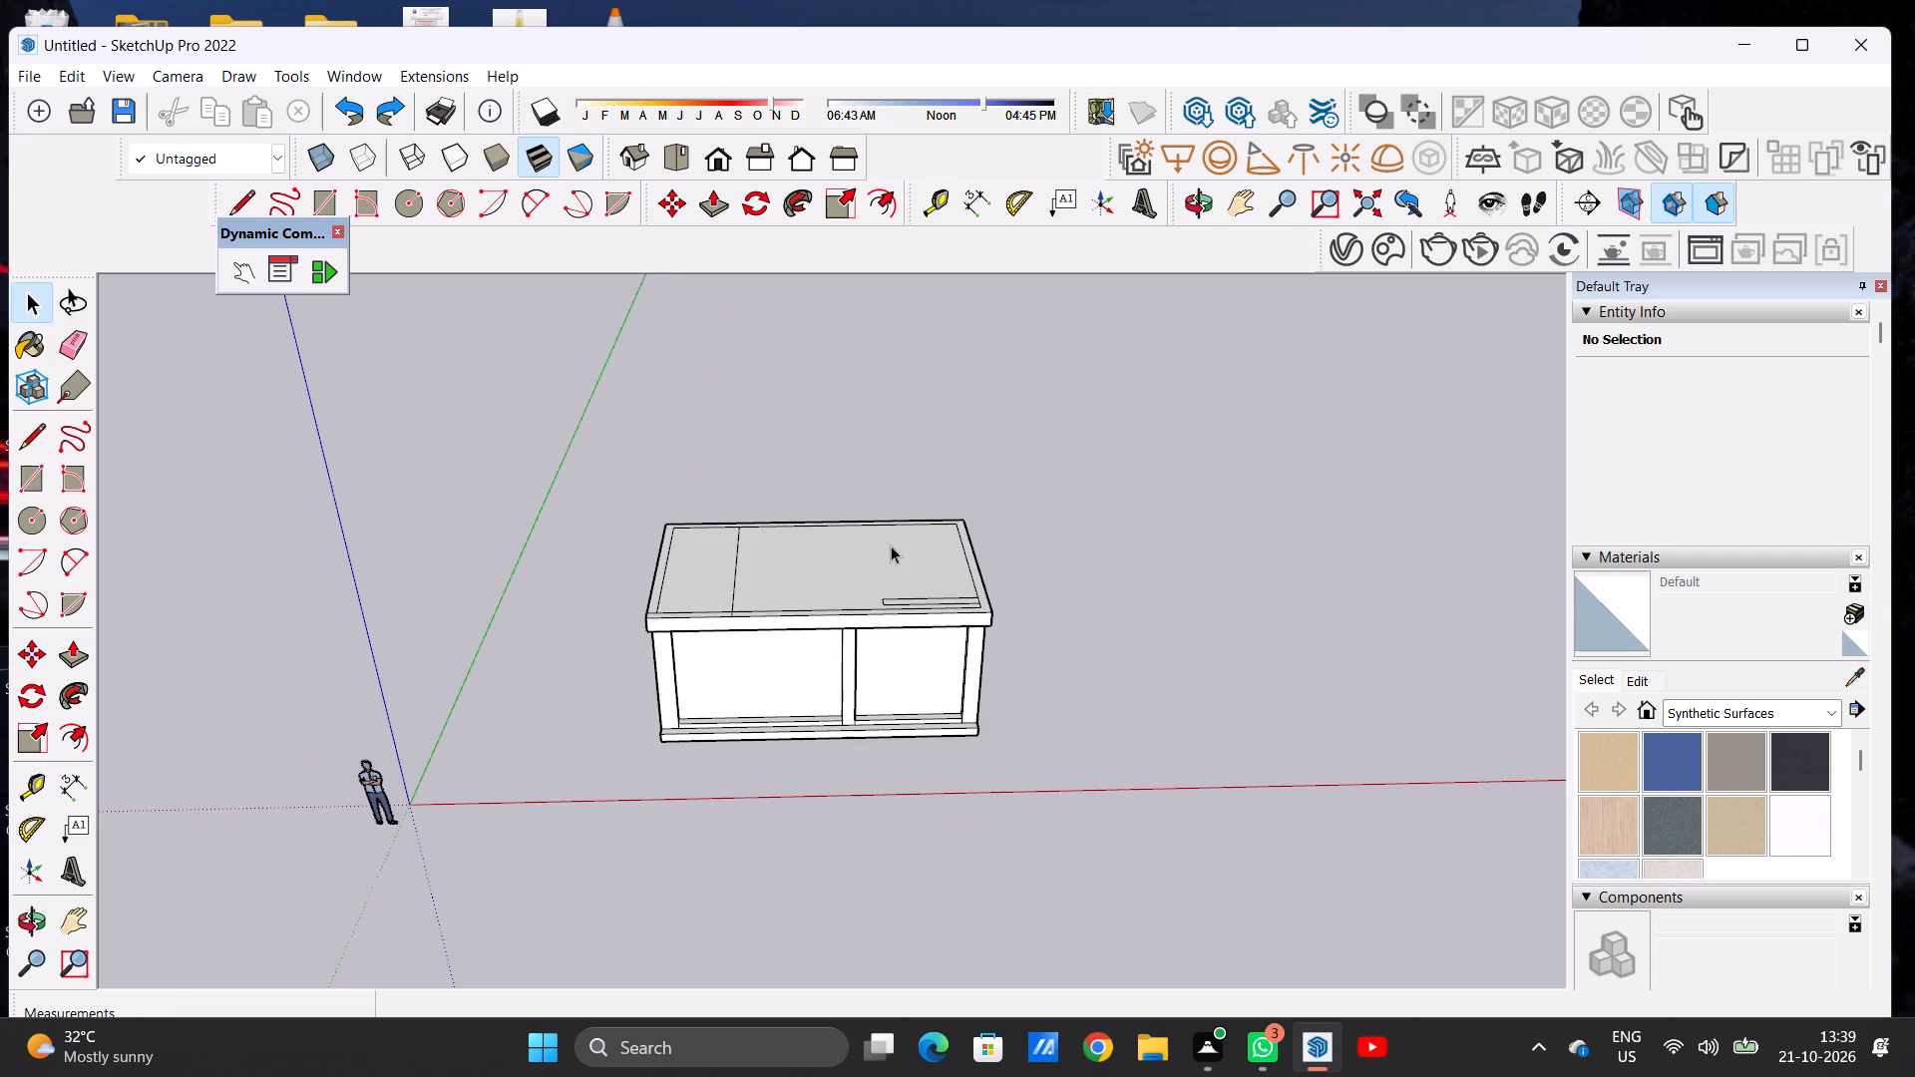
middle_click_drag(853, 635, 836, 816)
scroll(810, 626, "up", 3)
scroll(810, 626, "down", 1)
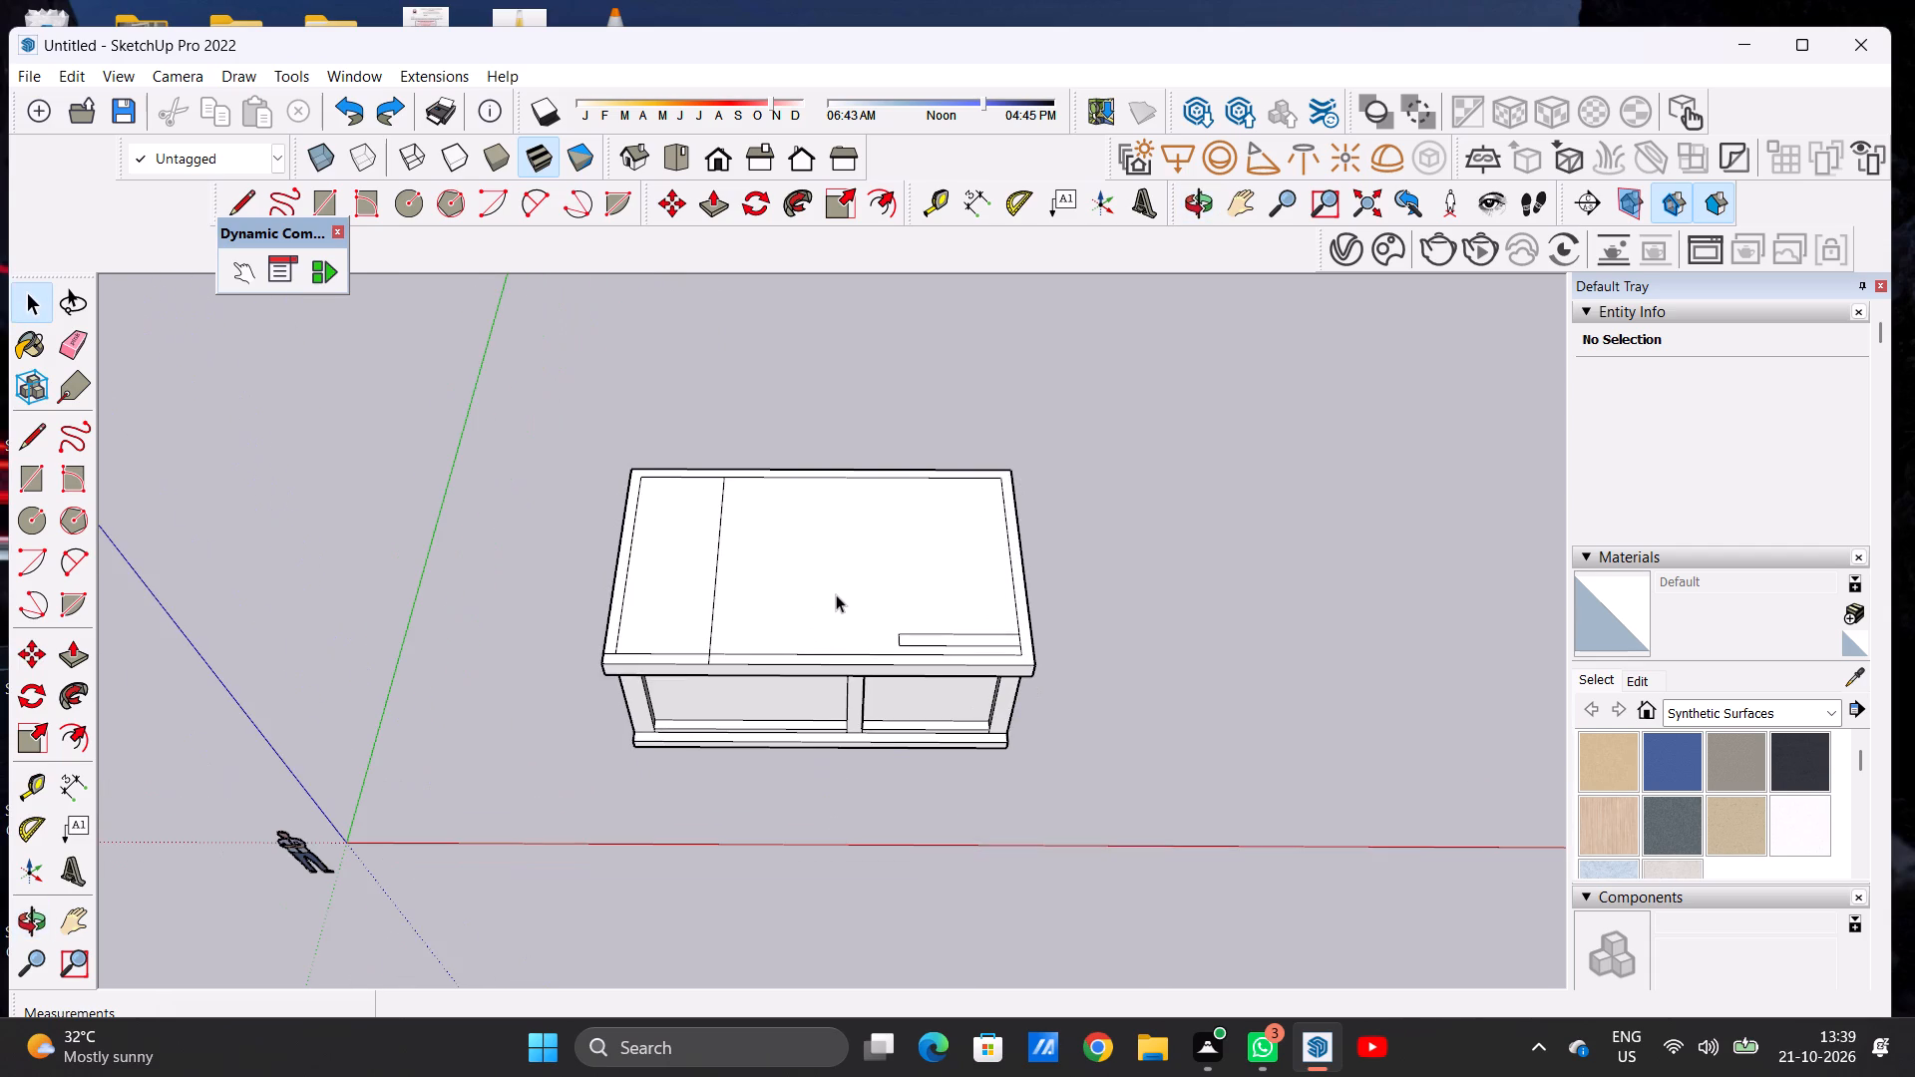
scroll(836, 594, "up", 1)
key("l")
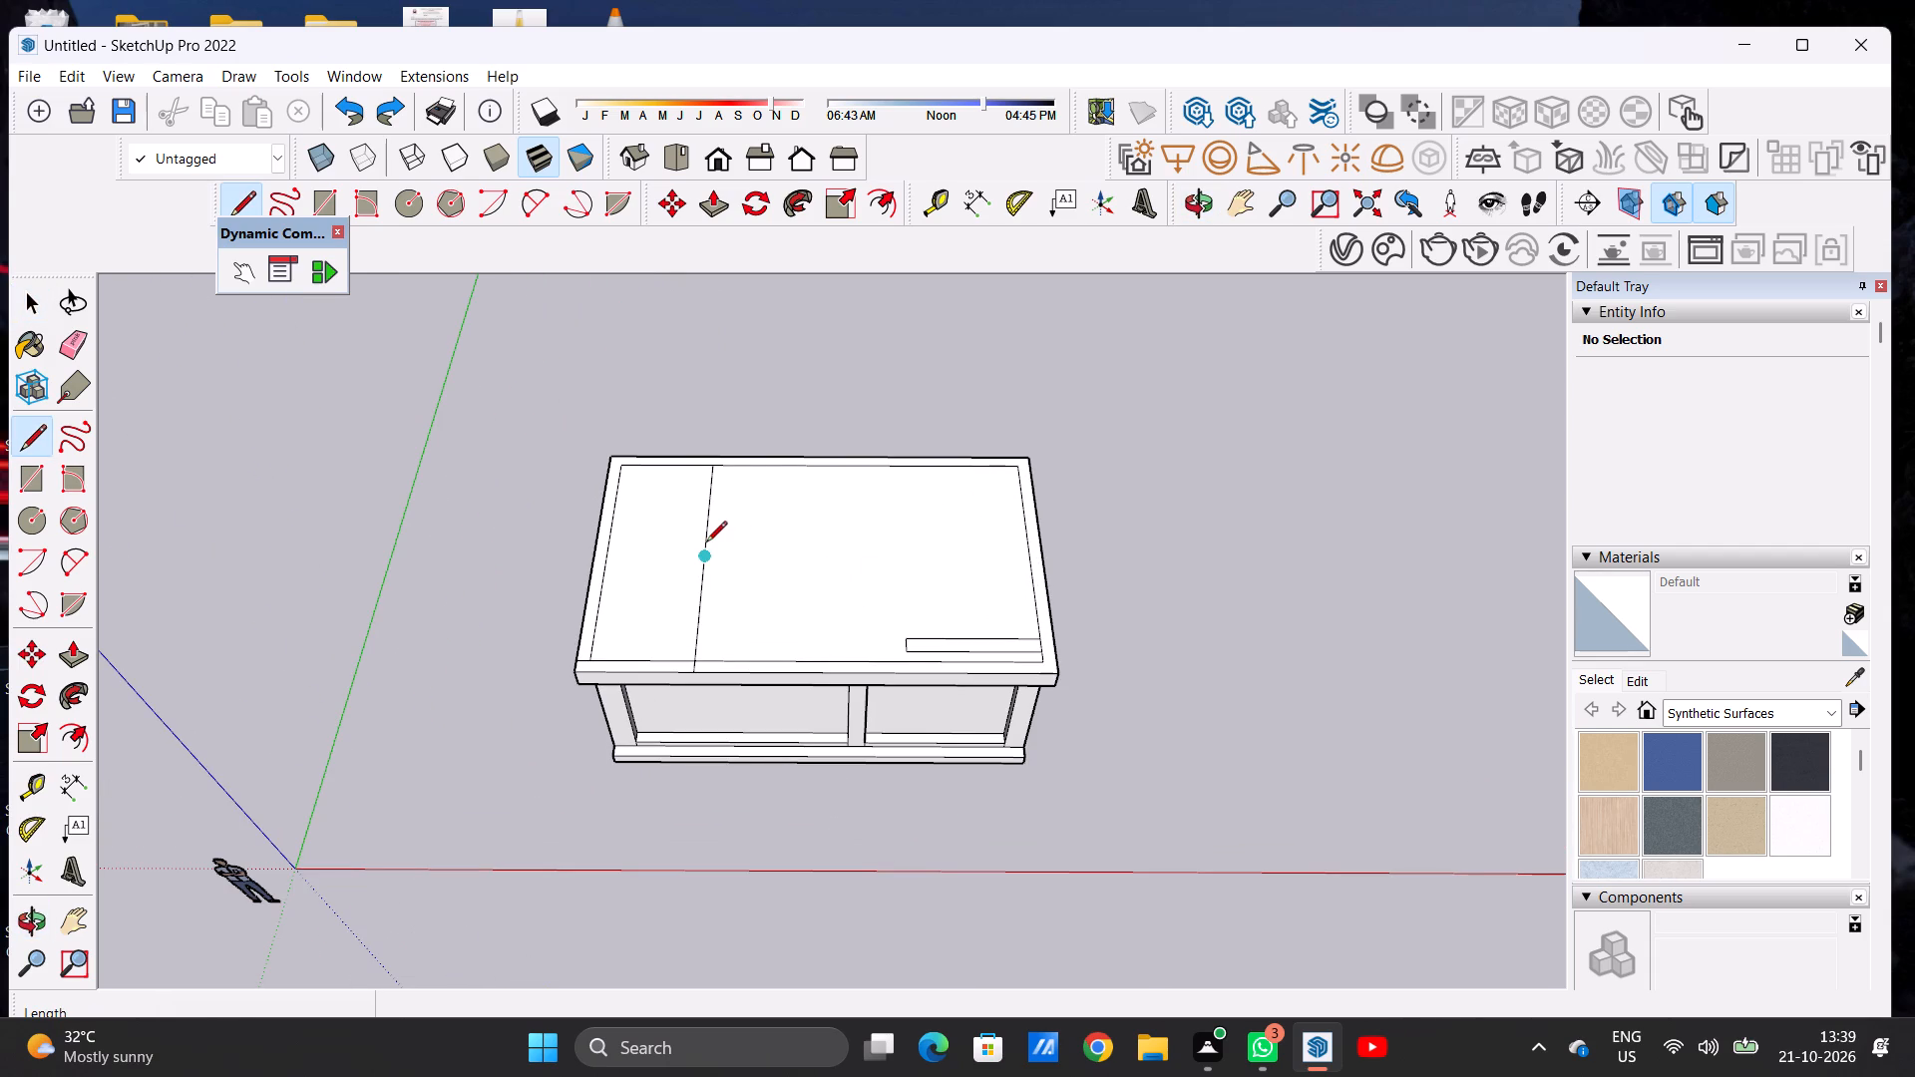
left_click(706, 543)
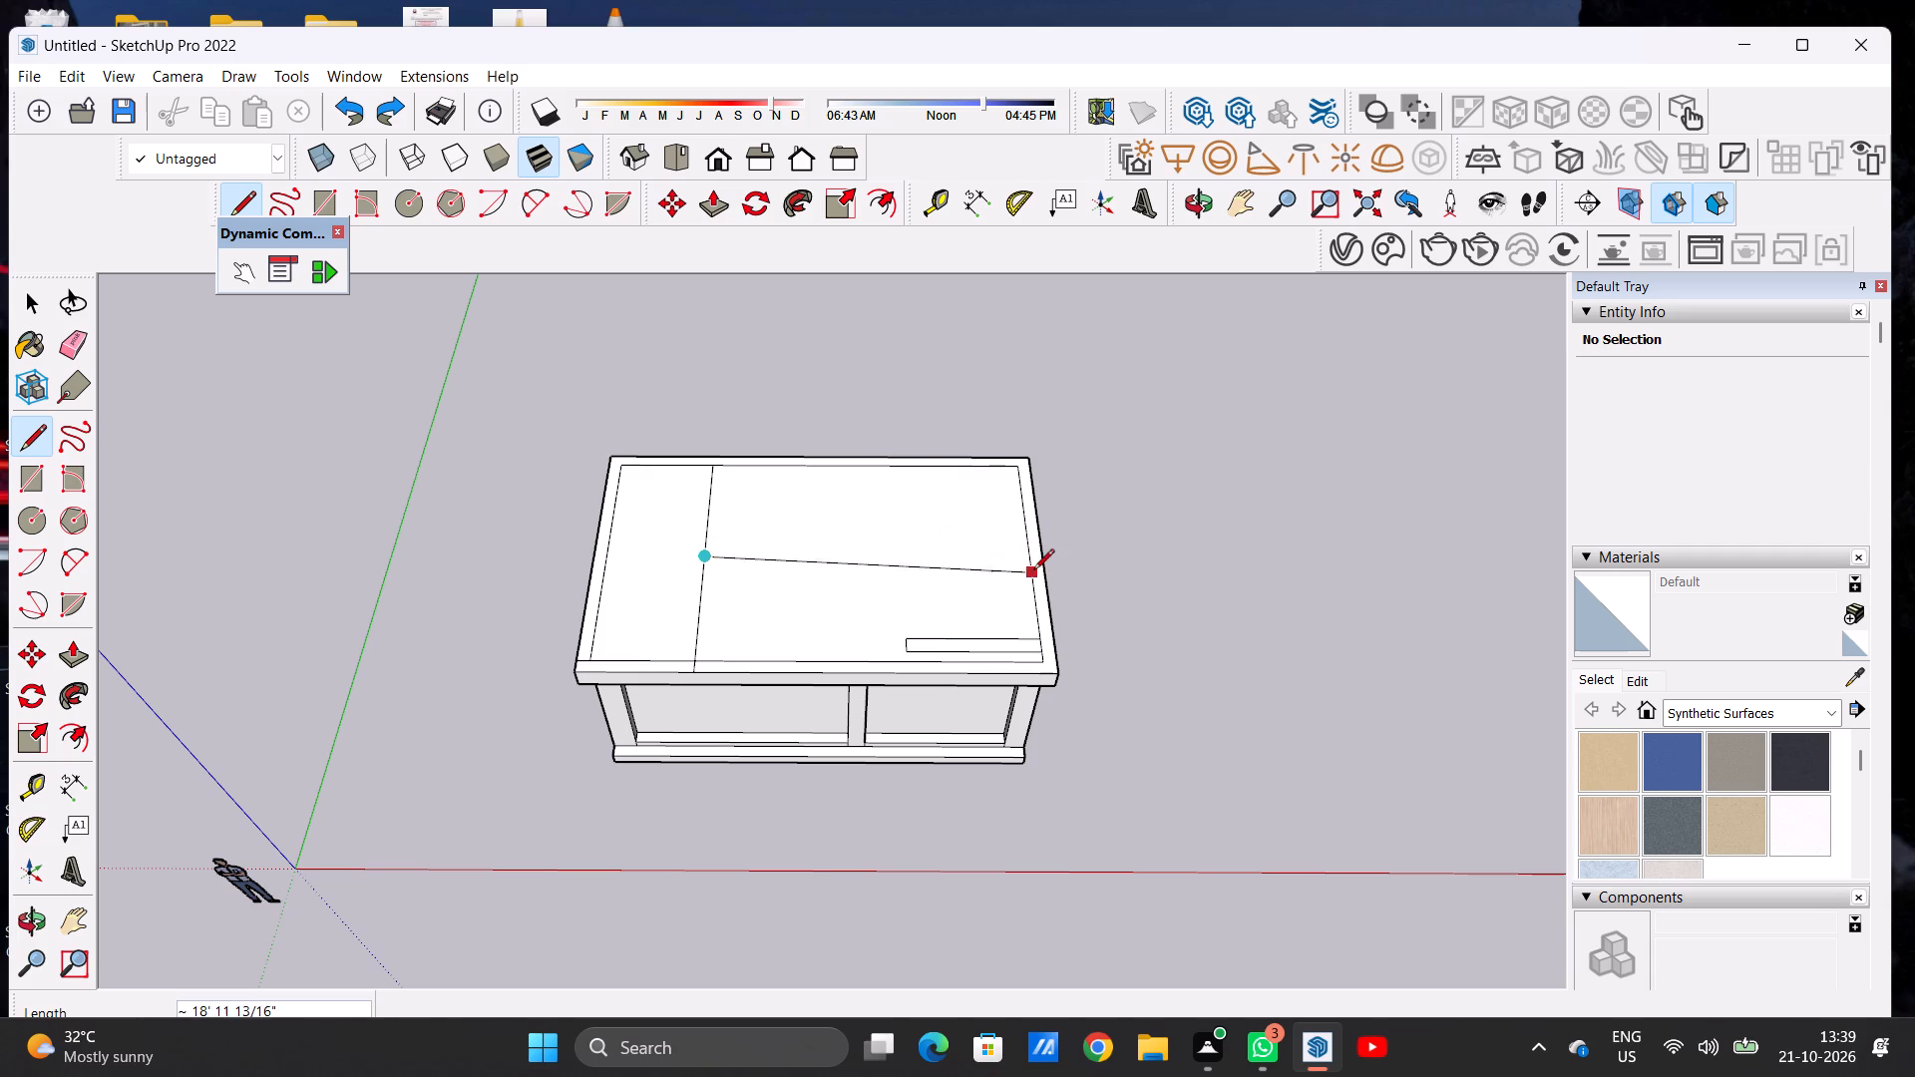
left_click(1029, 550)
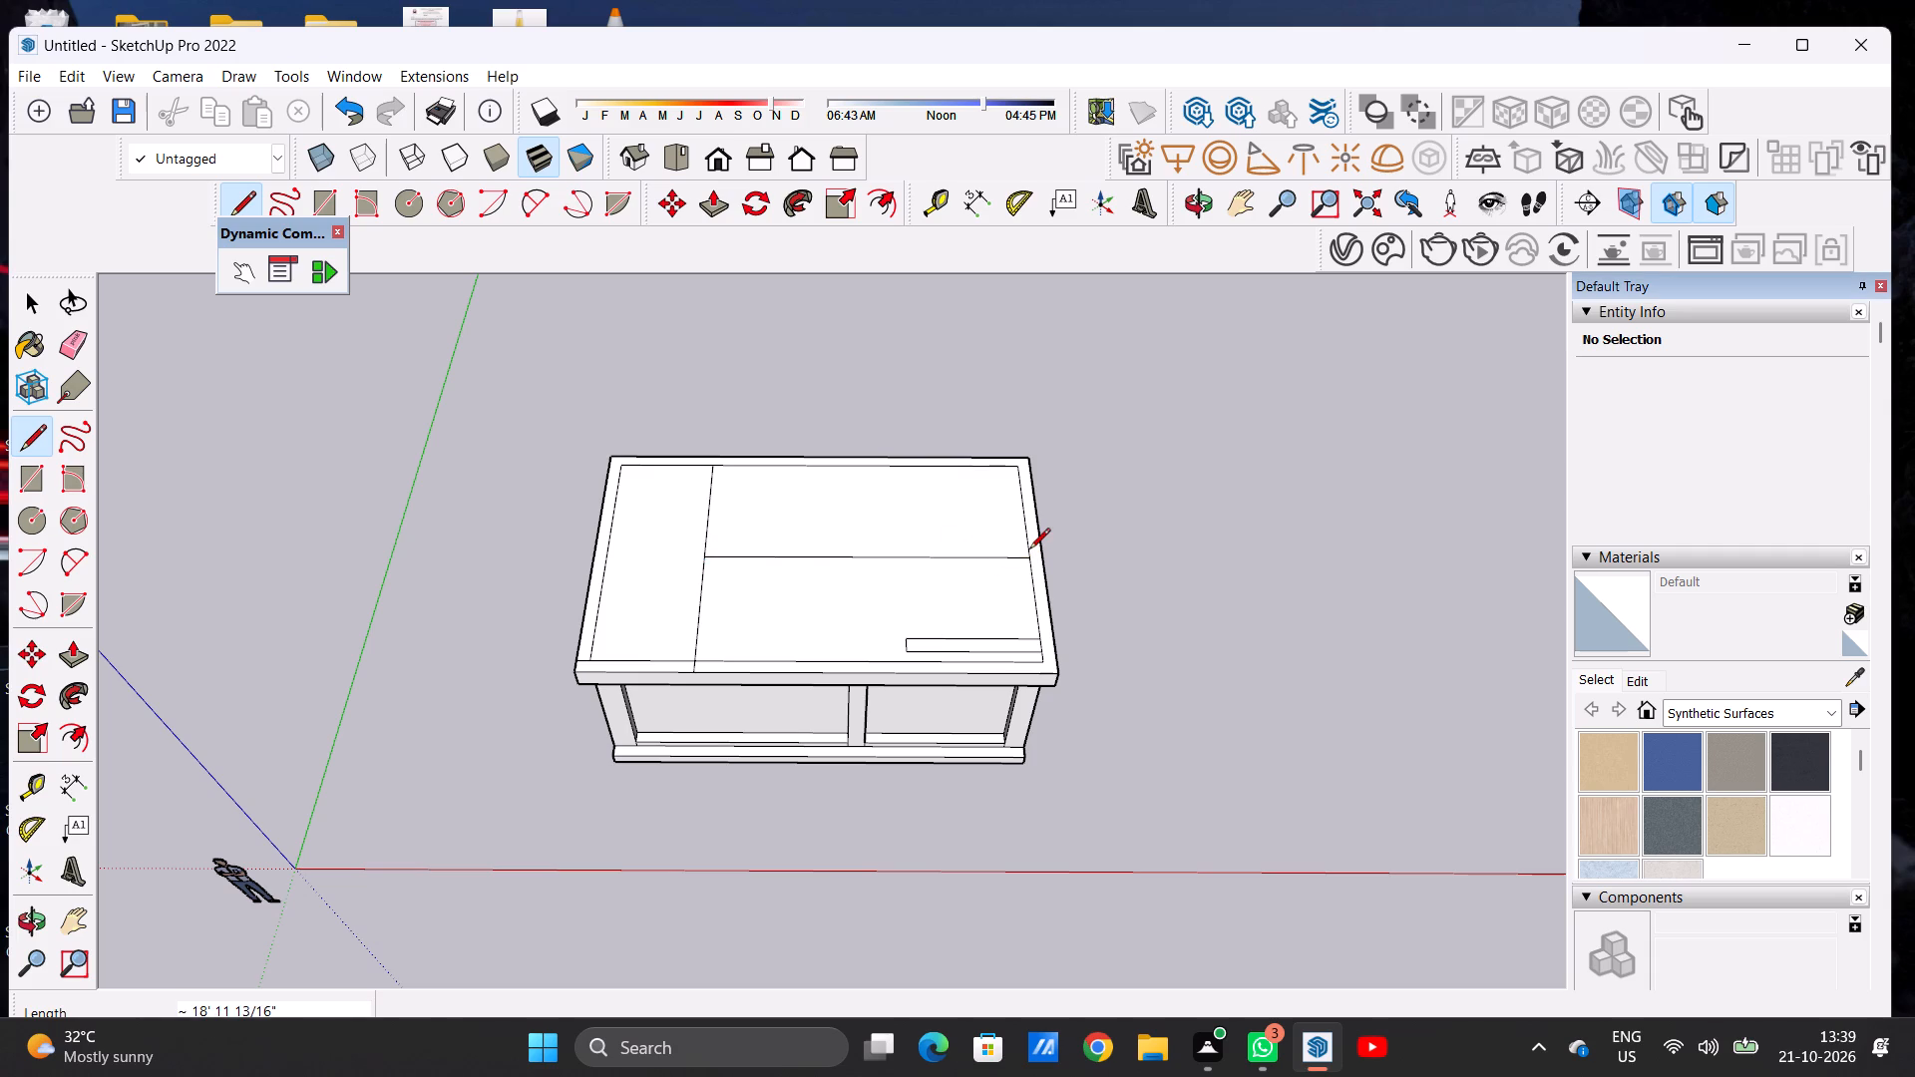
In top view, draw a parallel line about 19' long just in front of the crosswise line, spanning the larger roof panel.
scroll(1009, 587, "up", 7)
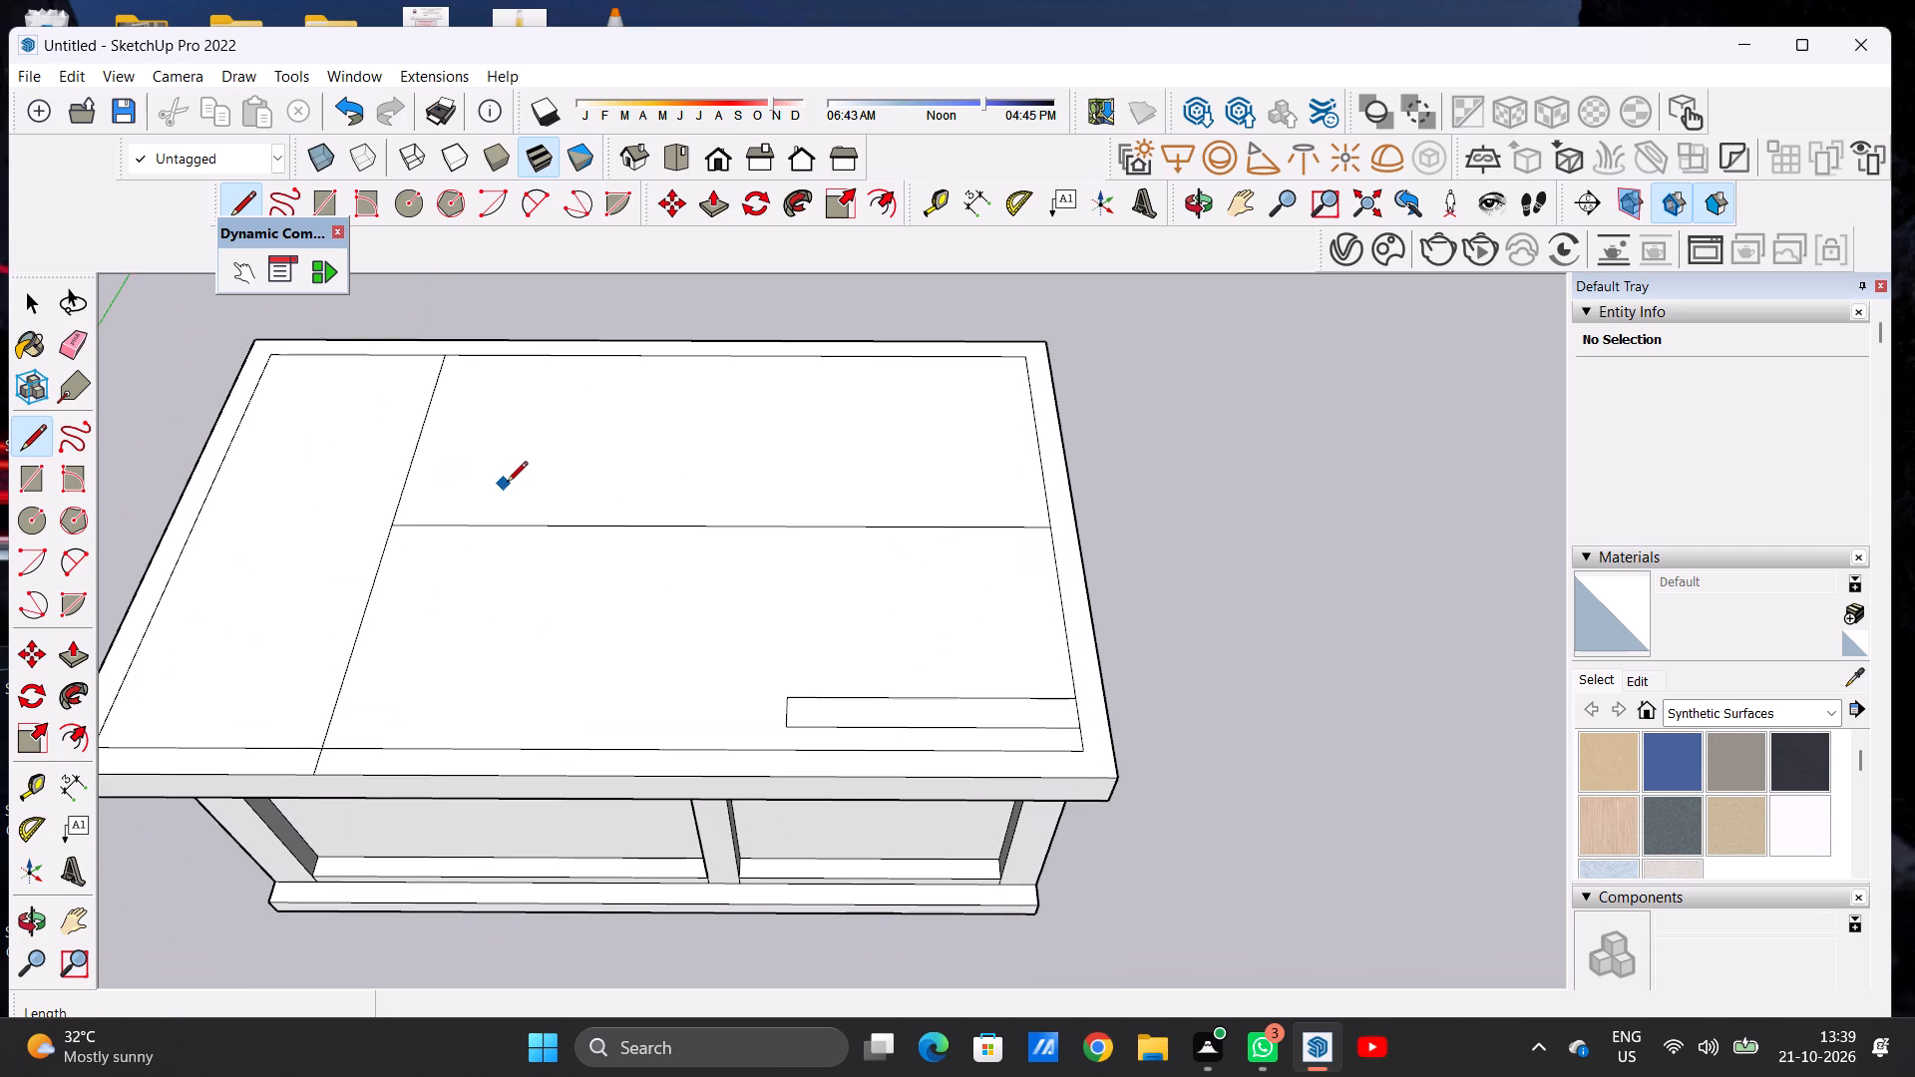
left_click(662, 150)
scroll(791, 392, "down", 4)
scroll(913, 542, "up", 5)
scroll(722, 424, "down", 6)
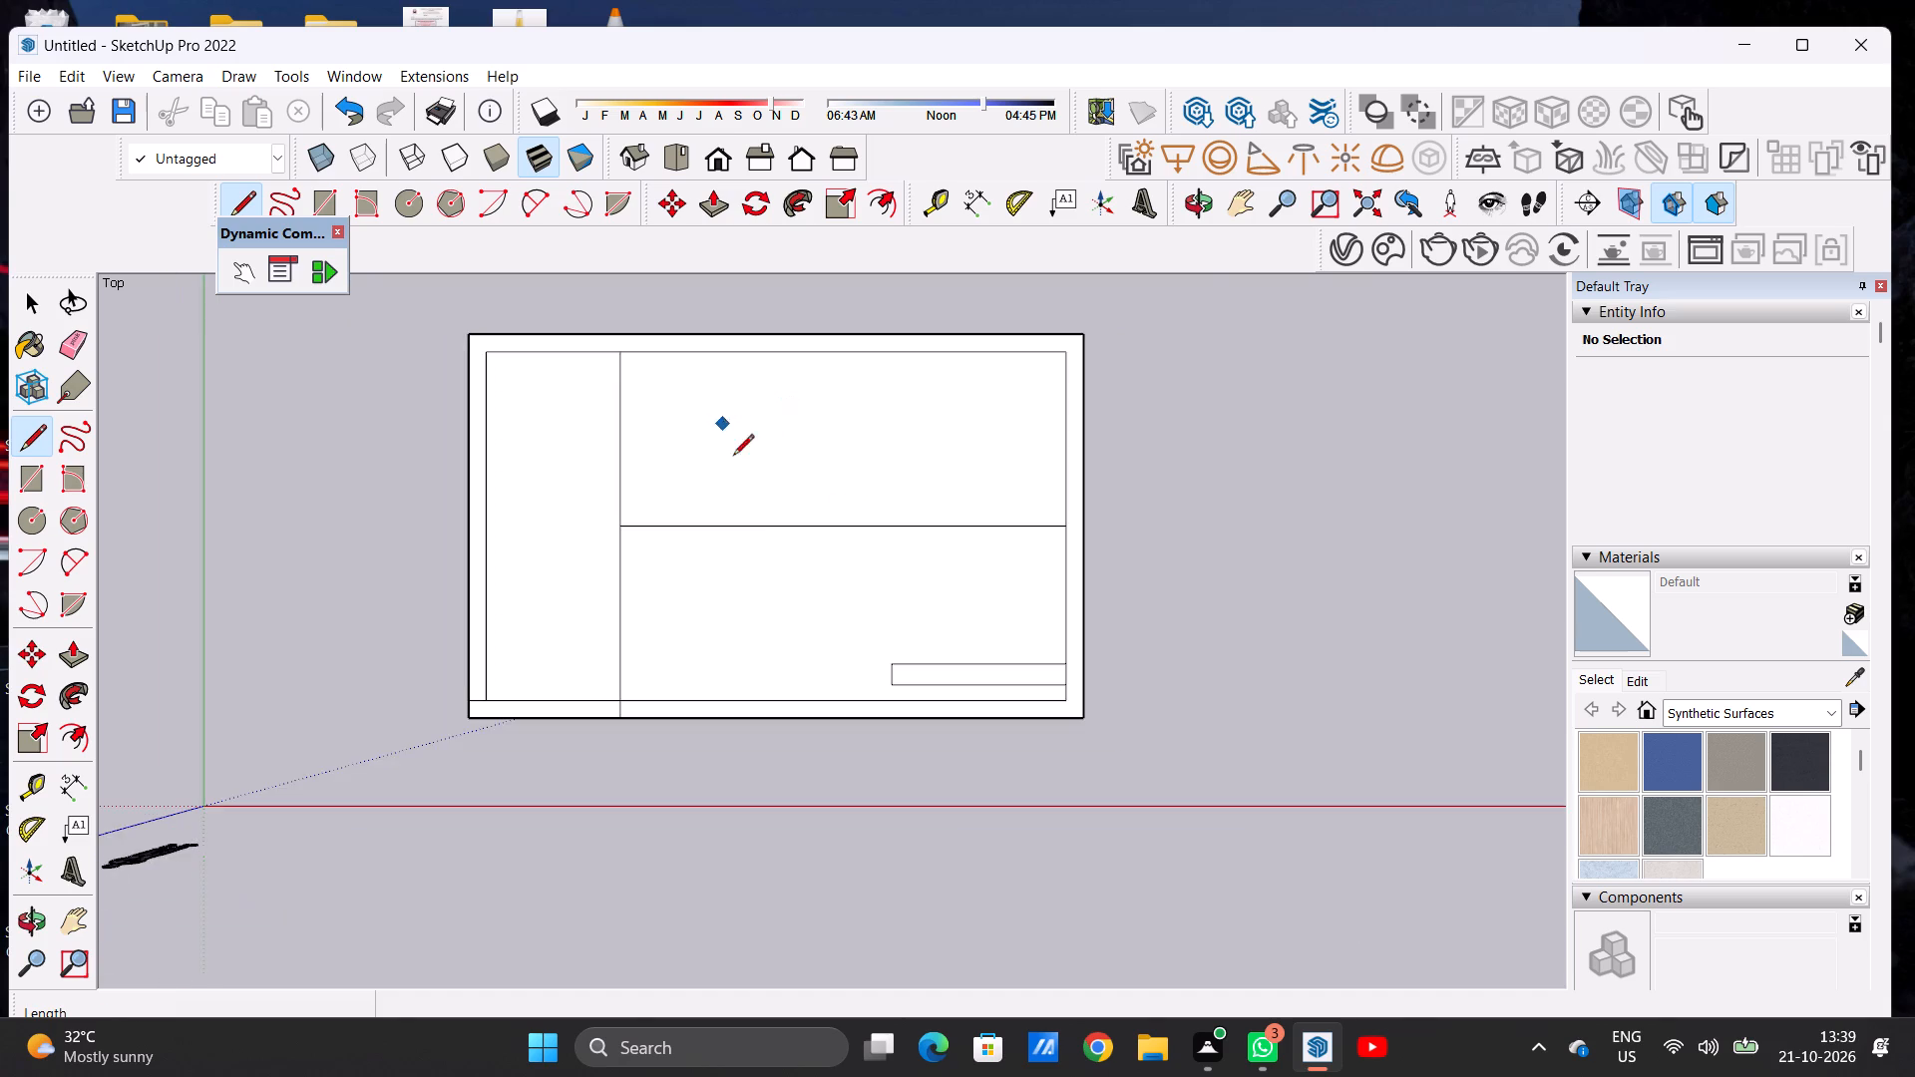
scroll(830, 601, "up", 6)
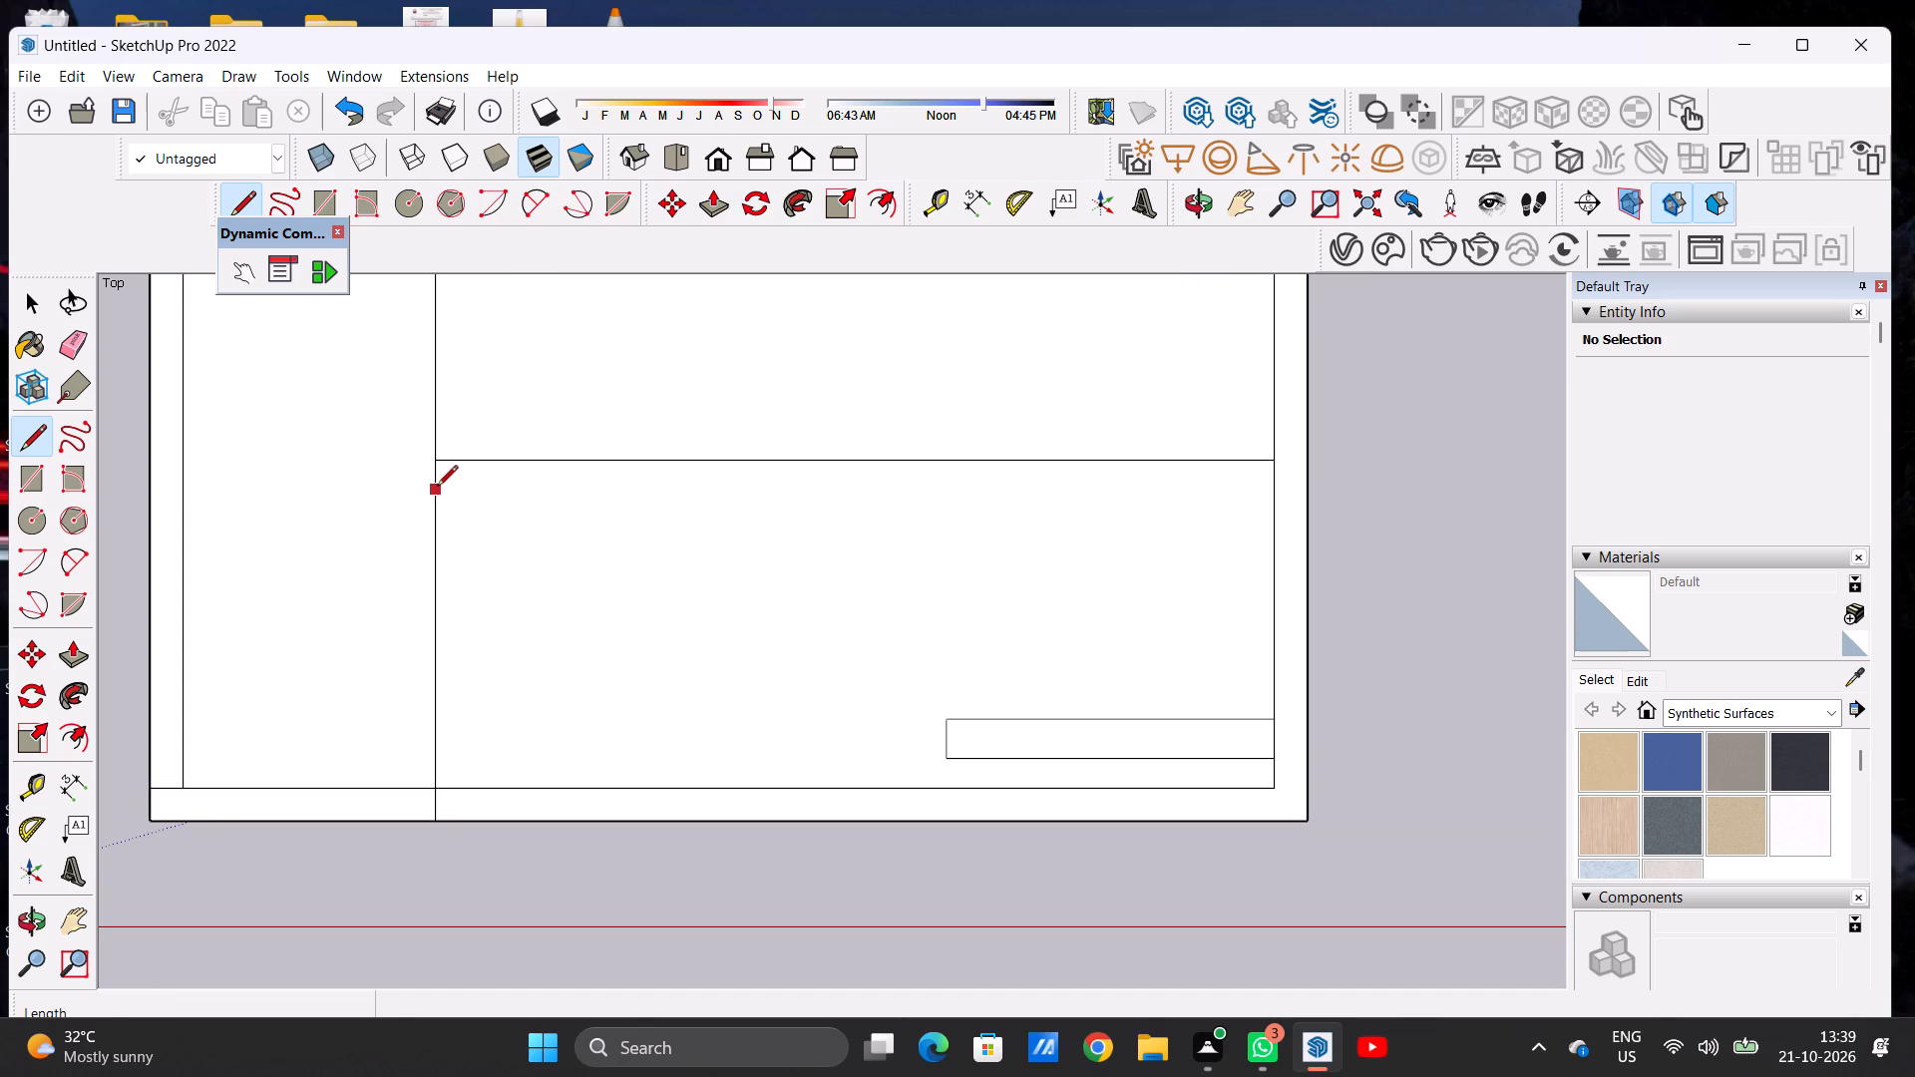
left_click(438, 498)
left_click(1274, 495)
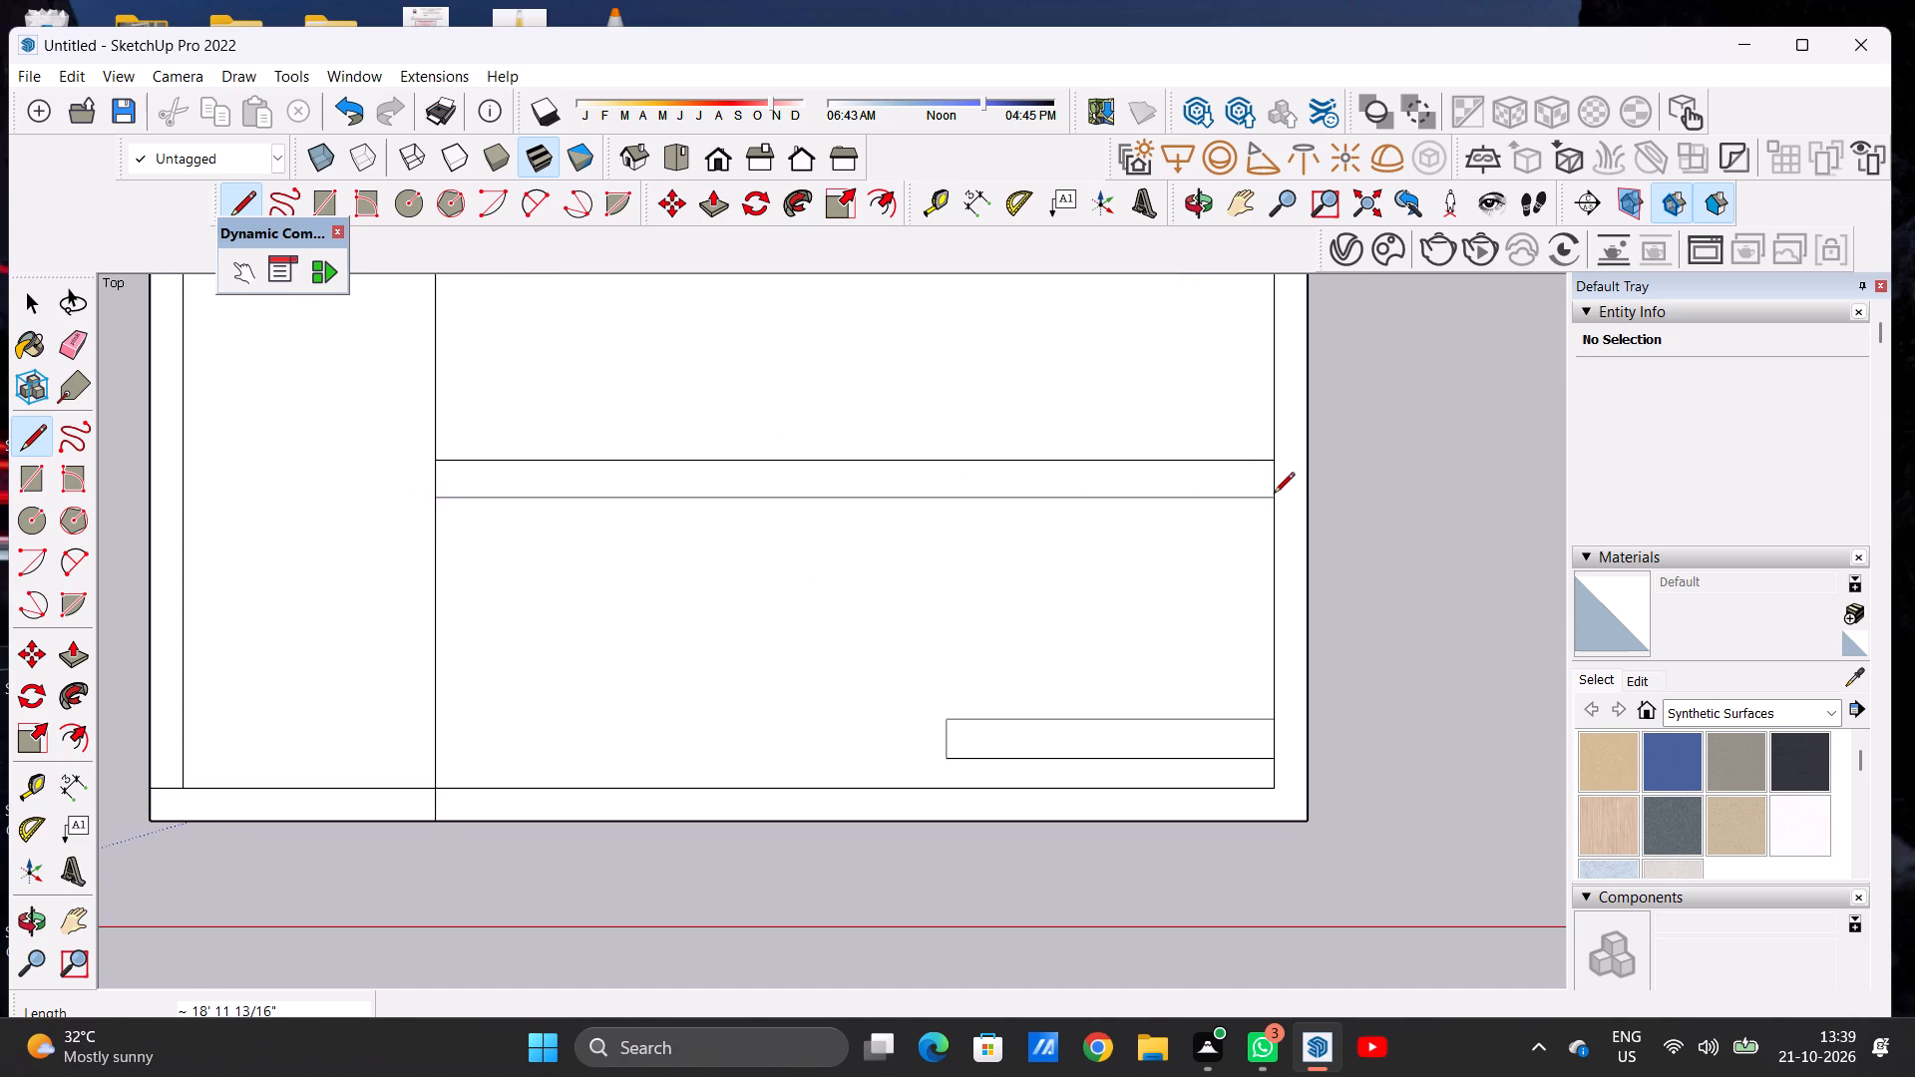
key("space")
scroll(864, 538, "down", 14)
middle_click_drag(879, 666, 887, 408)
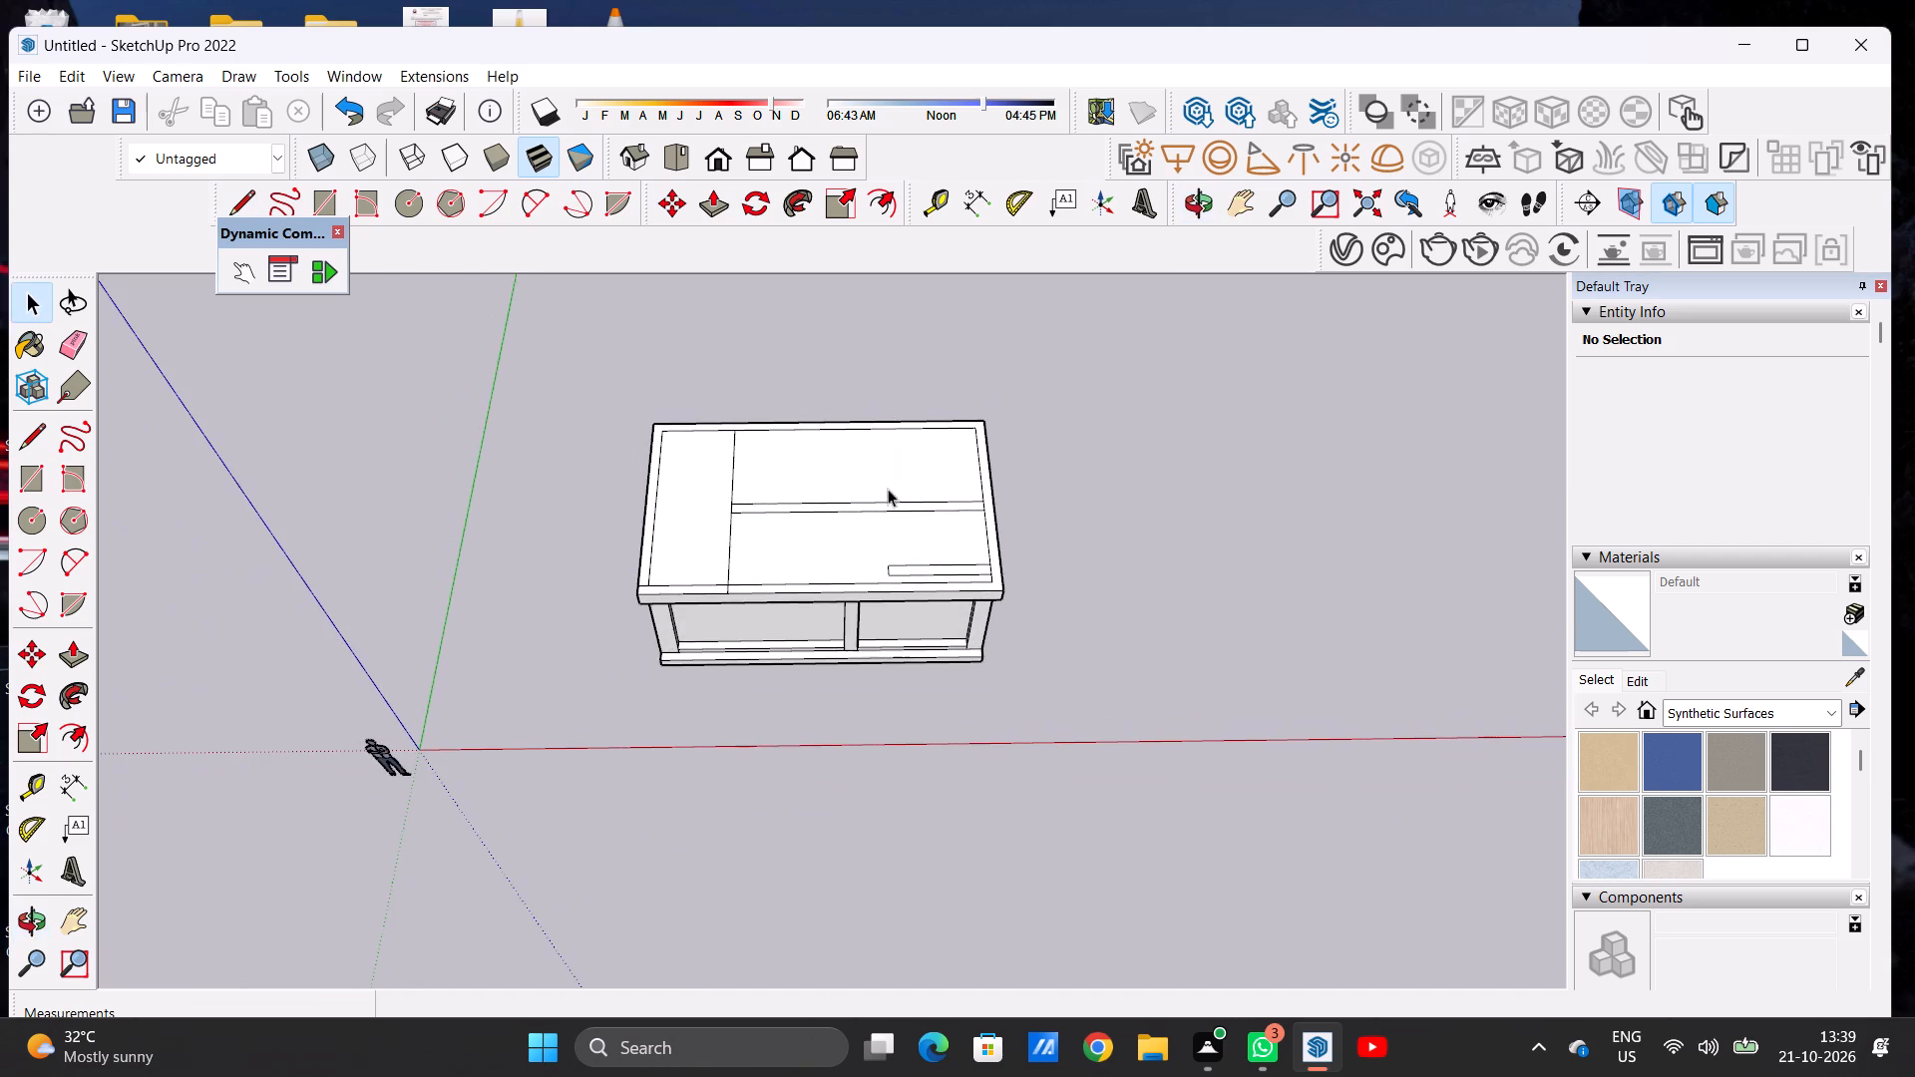
Examine the roof's front corner and overhang from above, from the front and from the building's side.
middle_click_drag(878, 561, 856, 443)
scroll(909, 505, "up", 3)
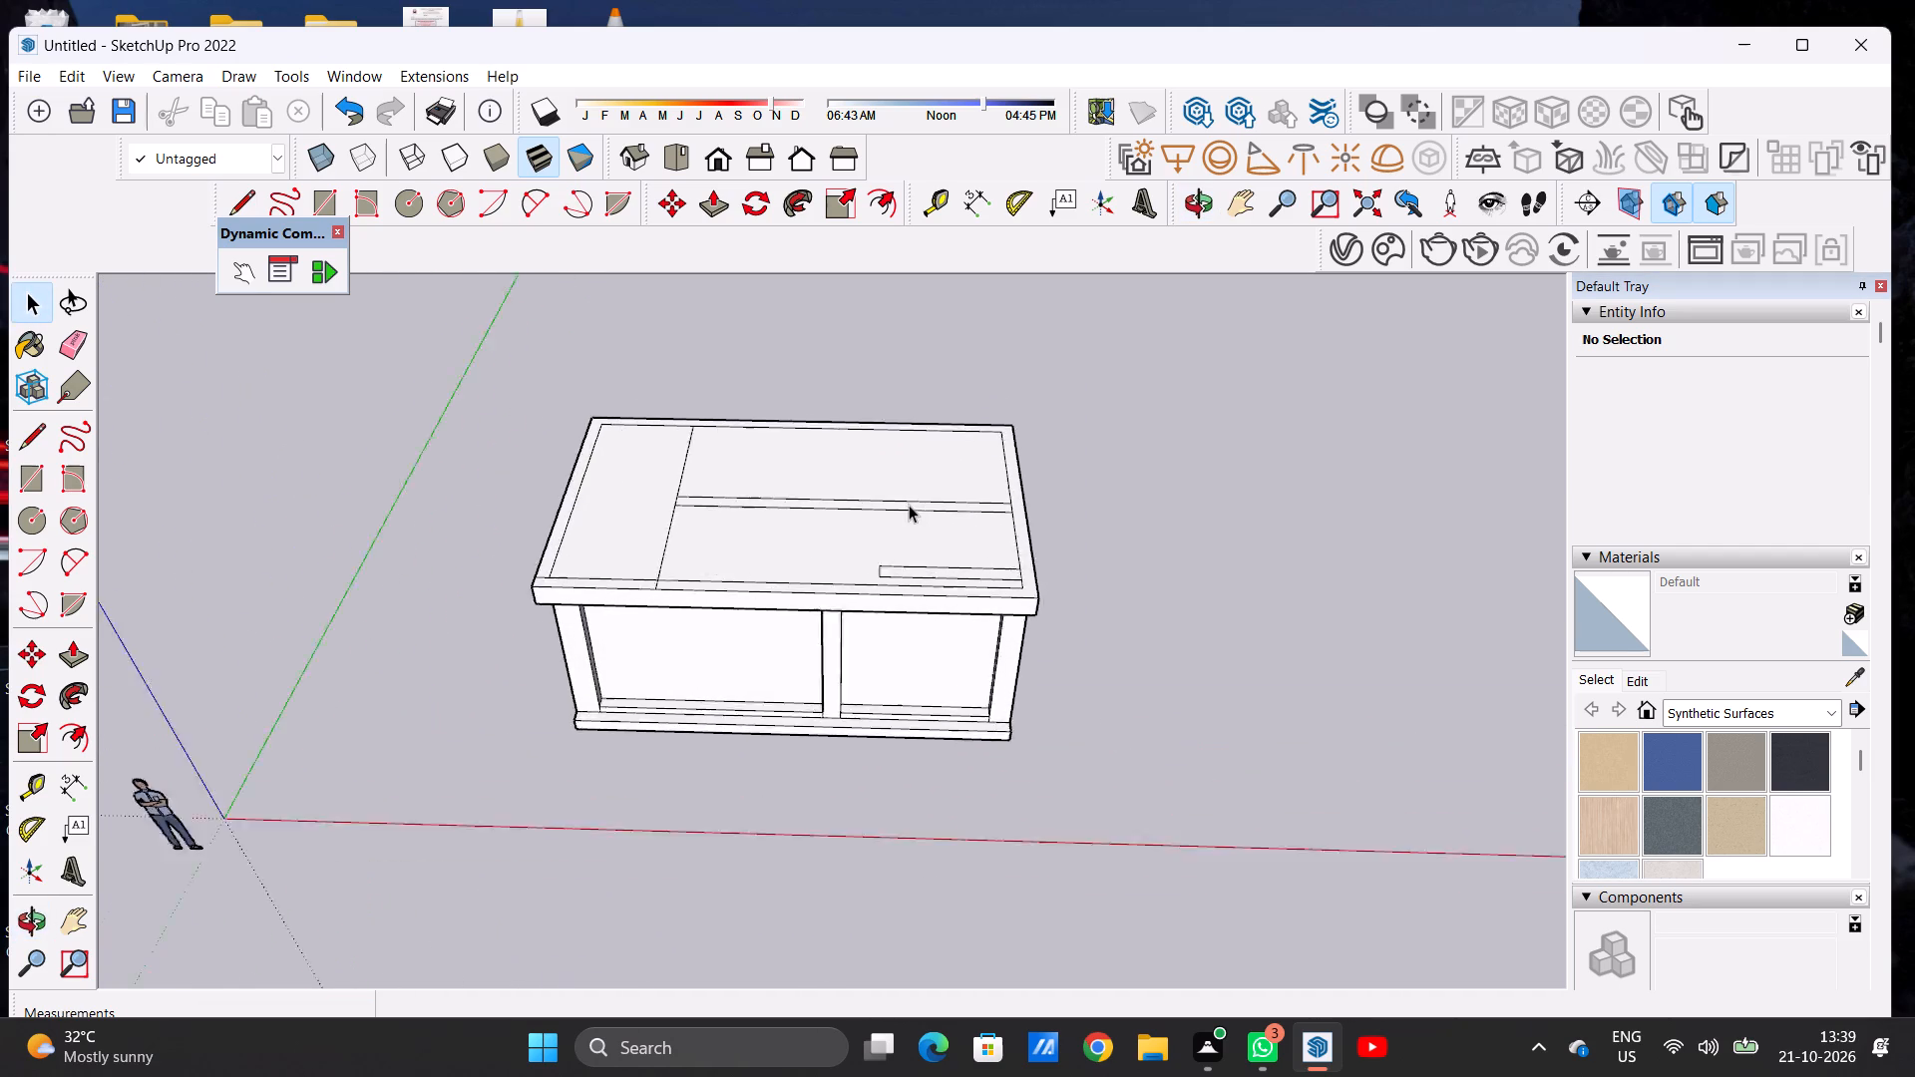
scroll(909, 505, "down", 1)
scroll(909, 505, "up", 3)
scroll(1096, 645, "up", 7)
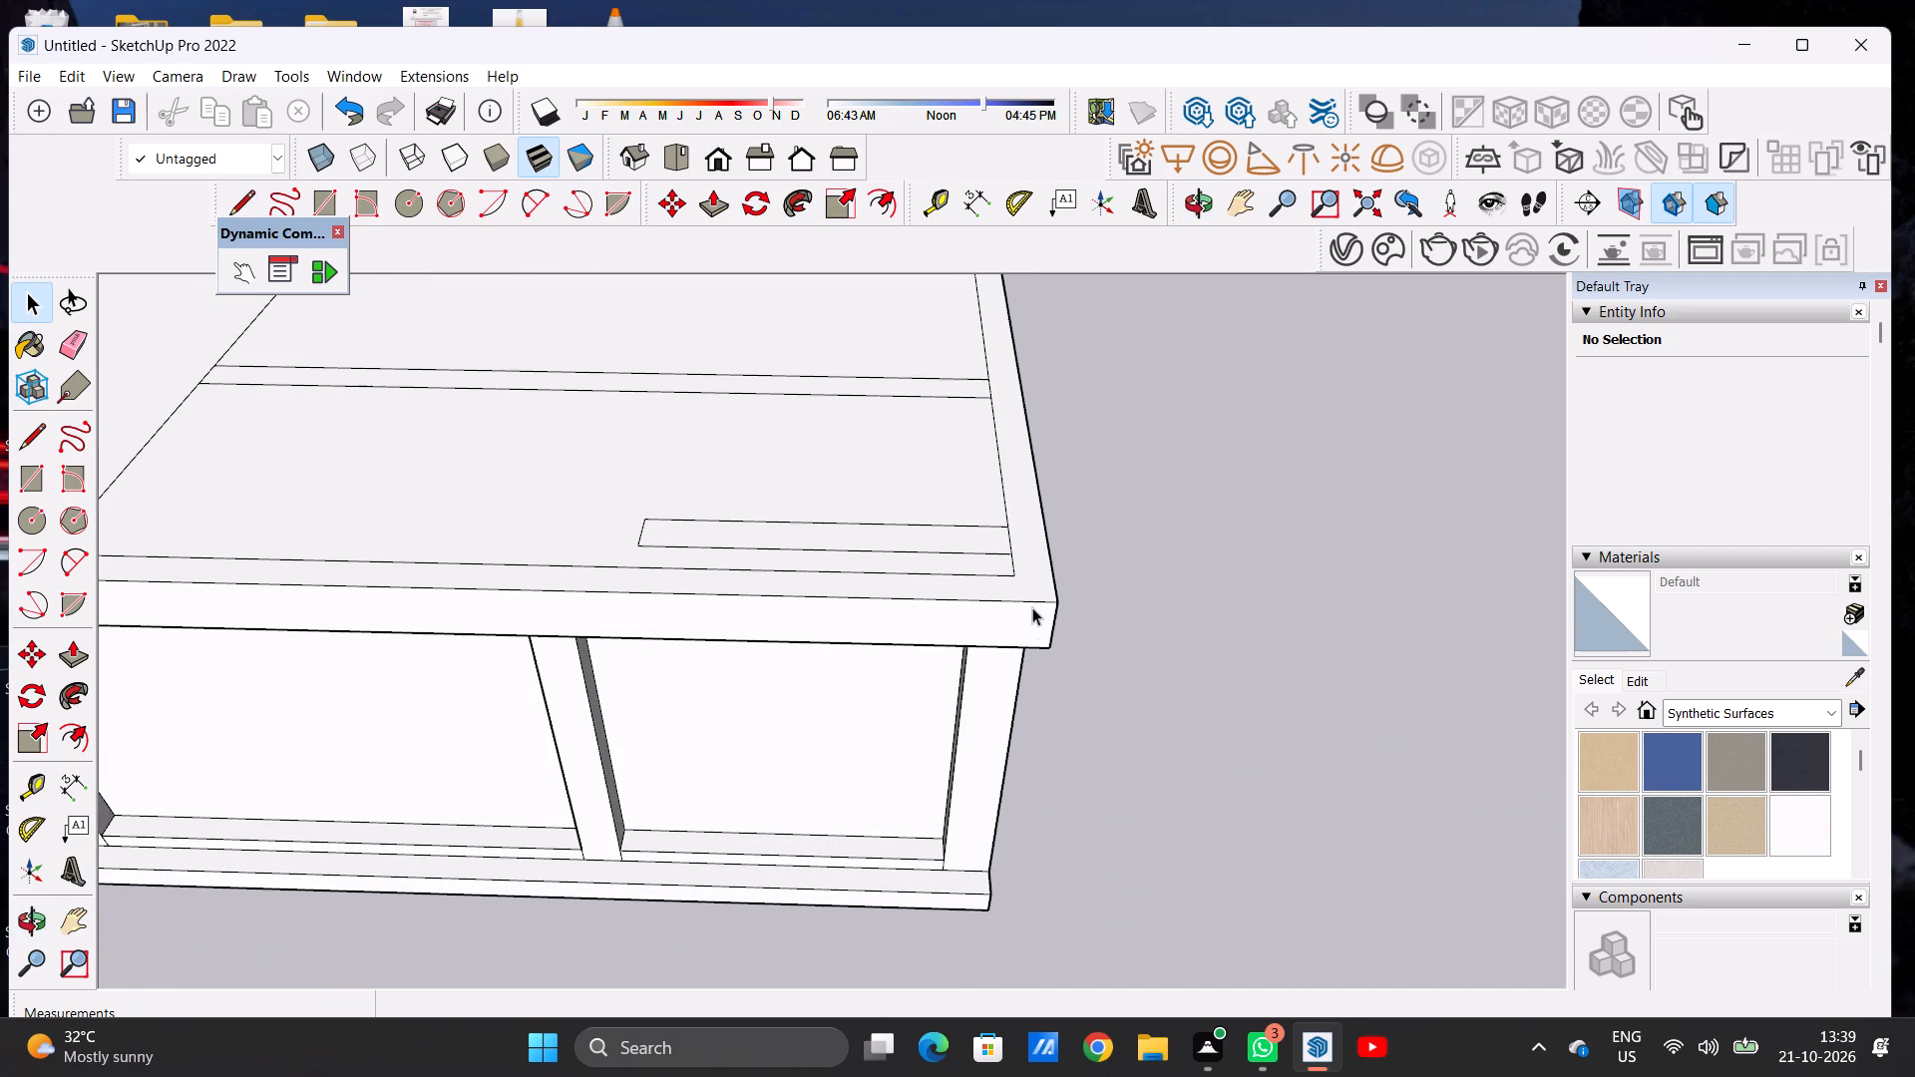
scroll(1032, 605, "down", 10)
middle_click_drag(1019, 665, 578, 426)
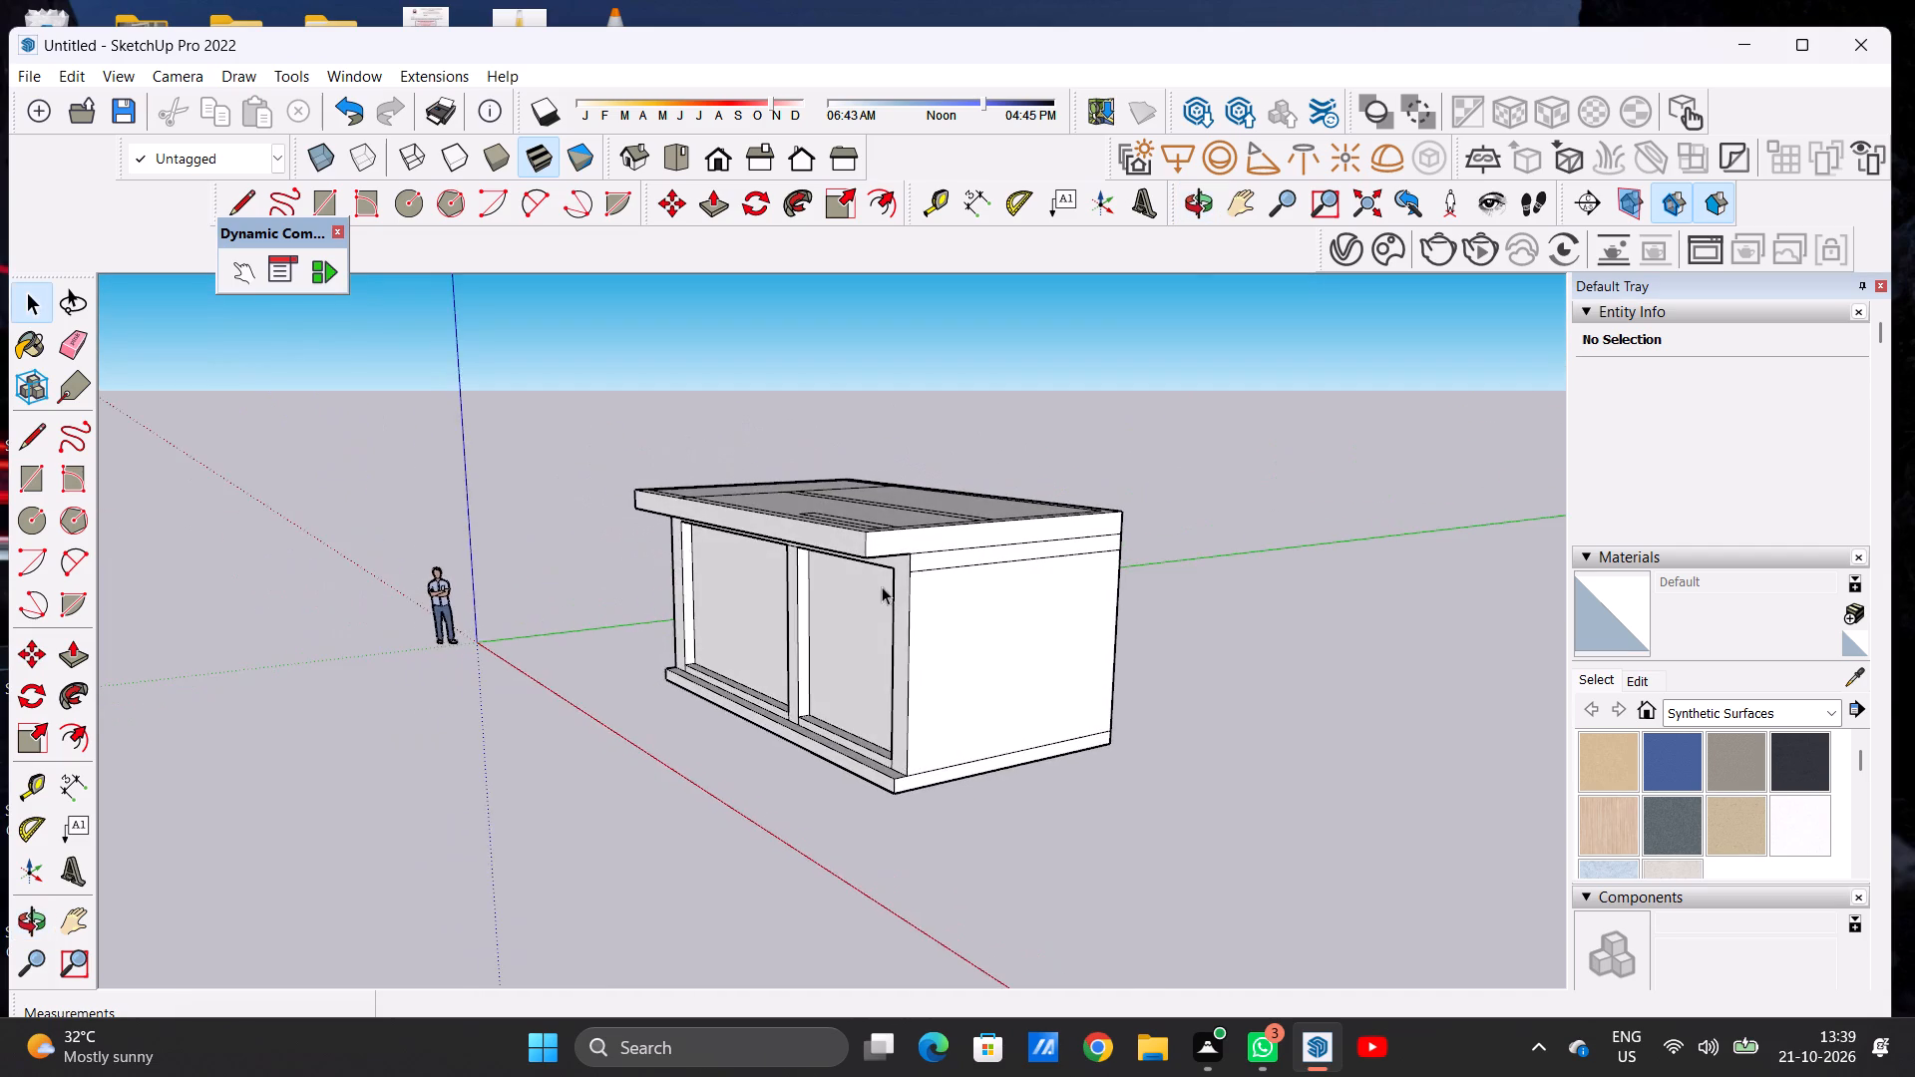
scroll(882, 586, "up", 5)
middle_click_drag(830, 487, 787, 461)
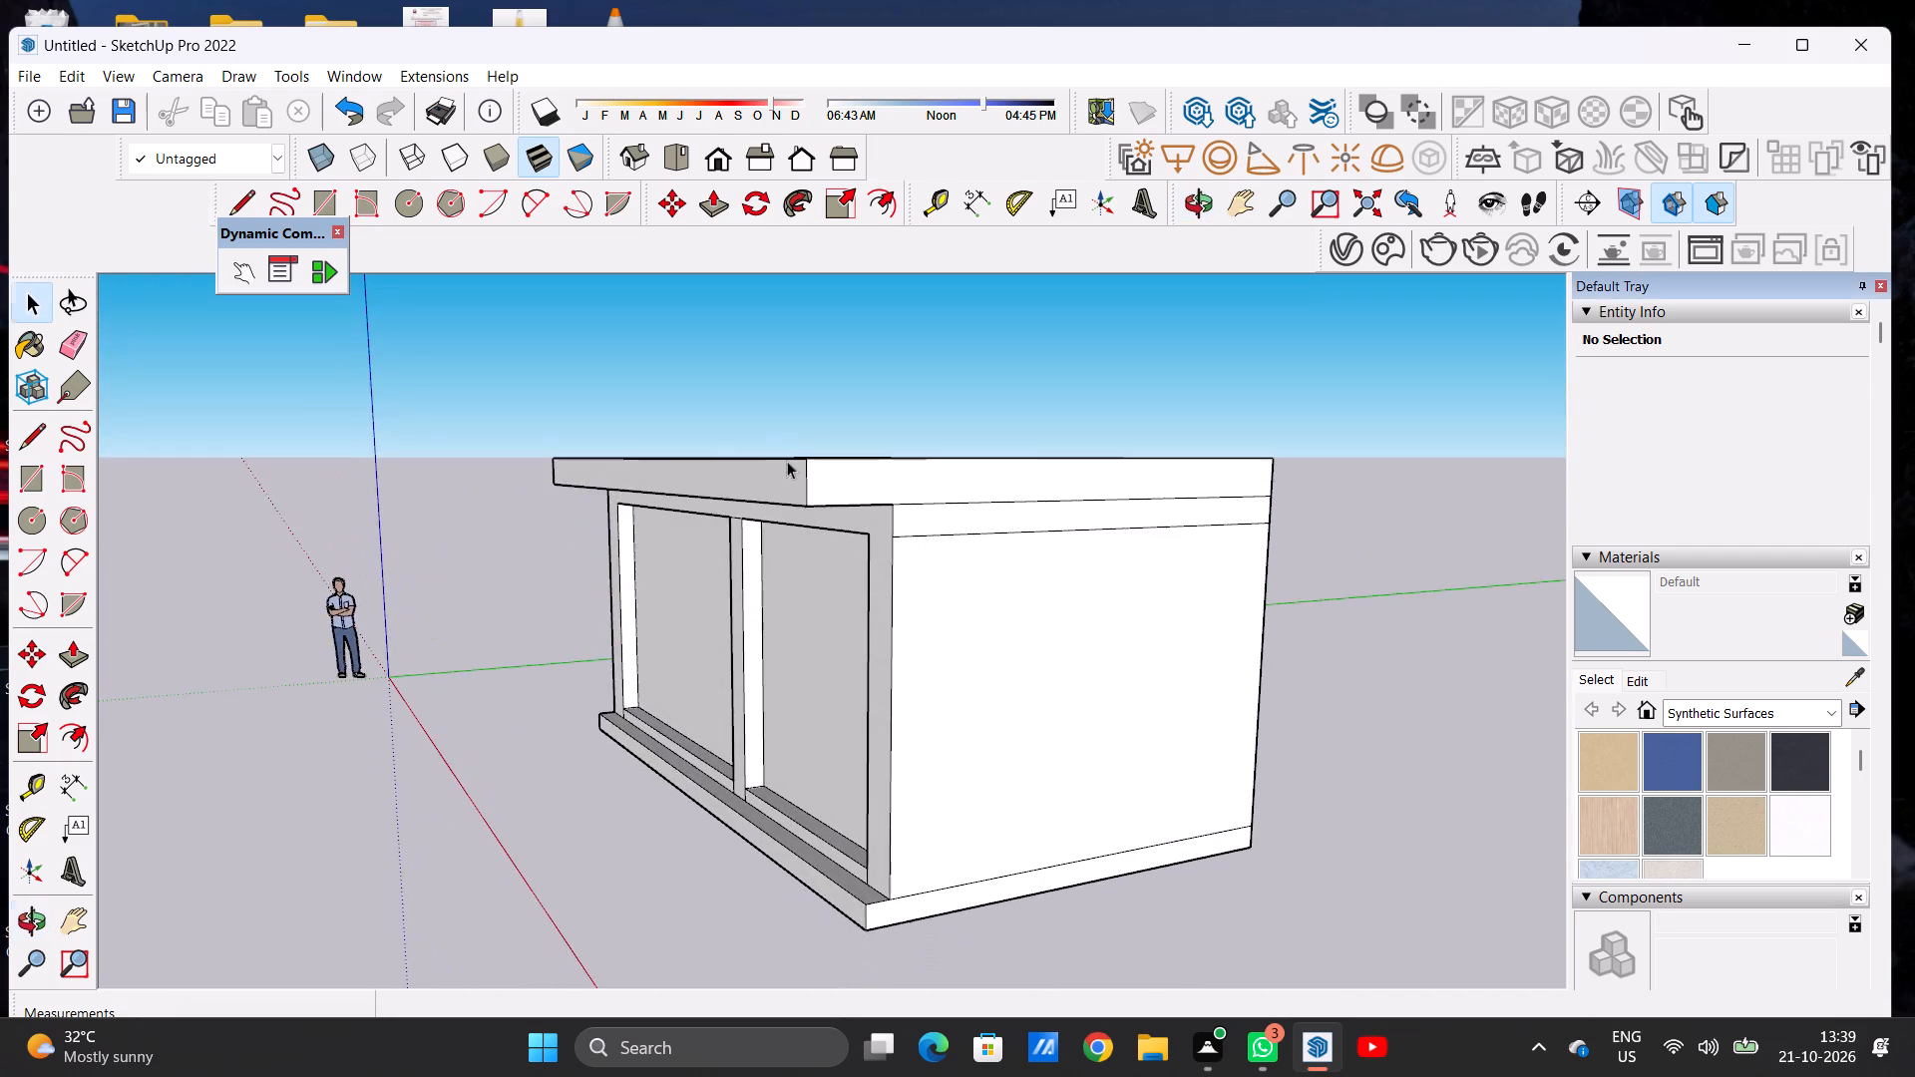
Draw a 9" line from the roof inset's front corner across the border to the outer side edge.
middle_click_drag(853, 563, 871, 785)
middle_click_drag(869, 649, 882, 774)
scroll(882, 893, "up", 6)
key("l")
scroll(782, 825, "up", 2)
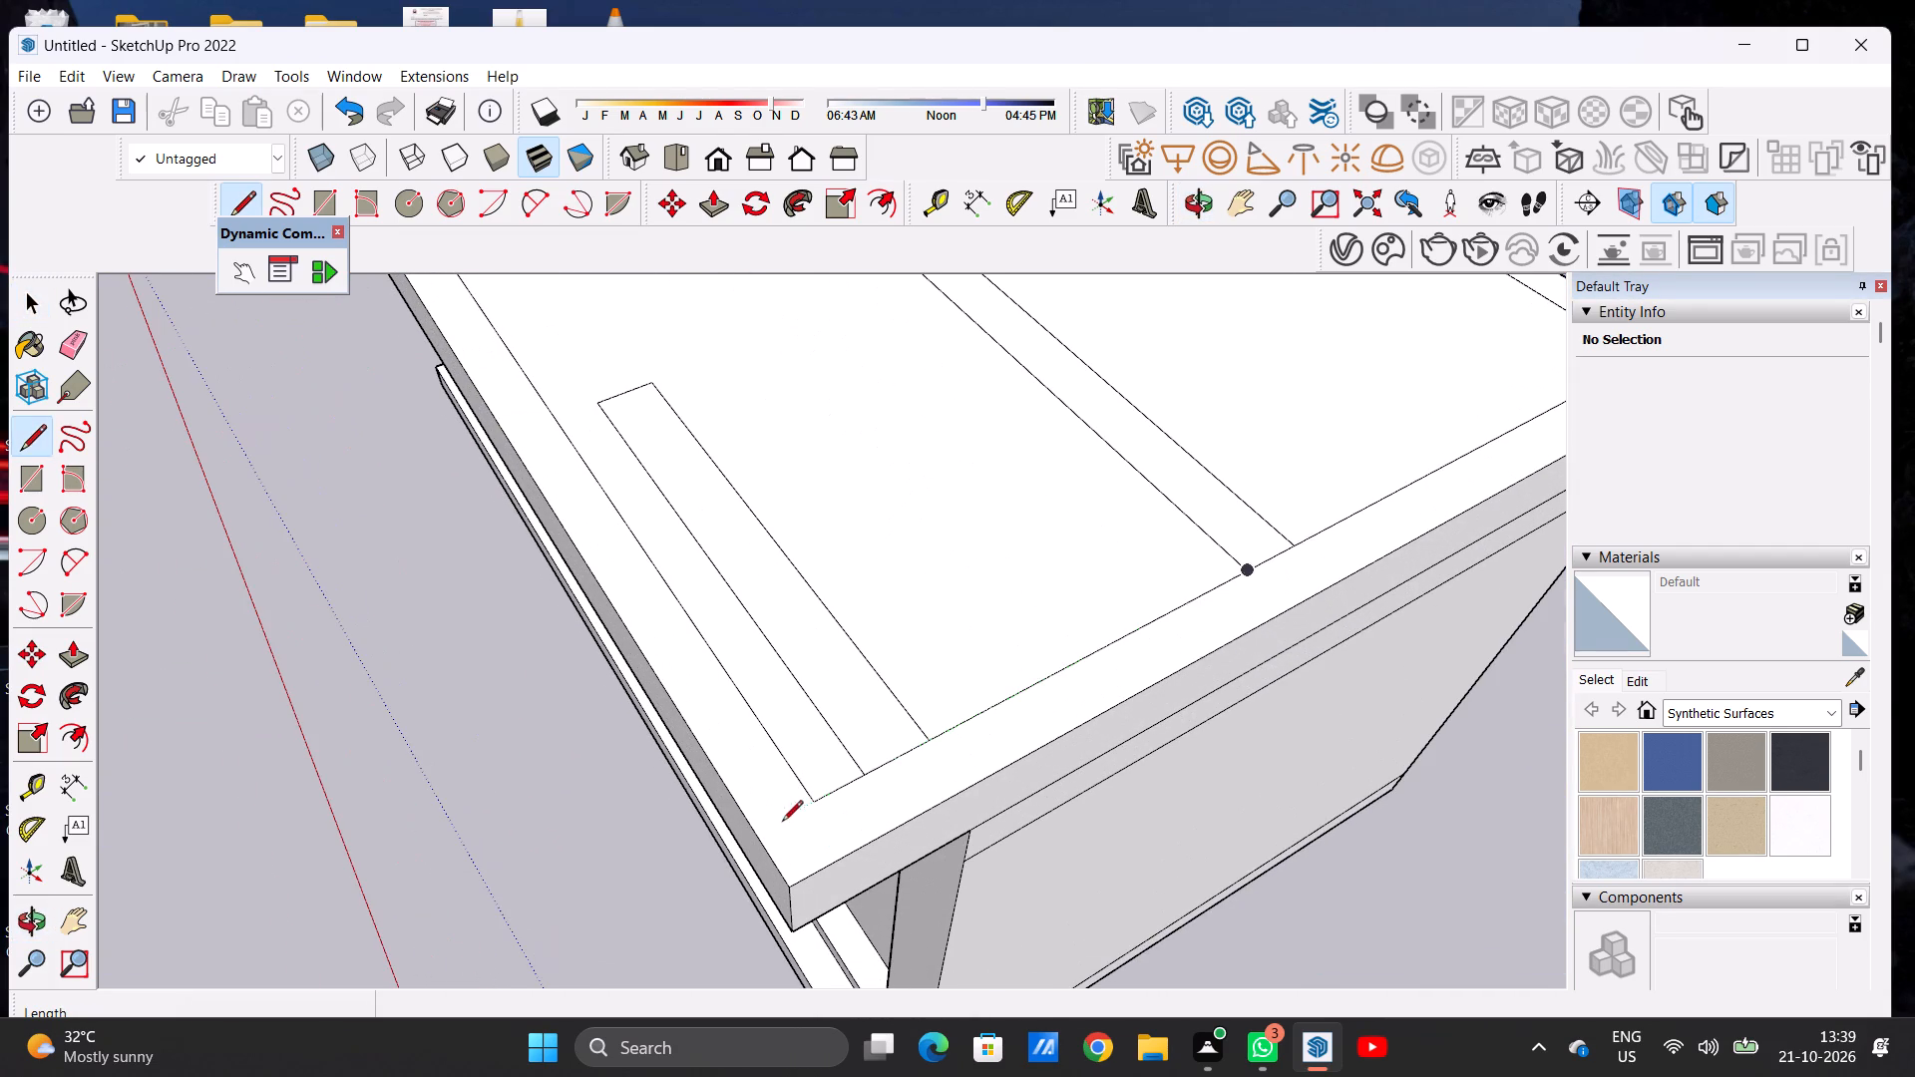
scroll(782, 823, "up", 5)
left_click(833, 782)
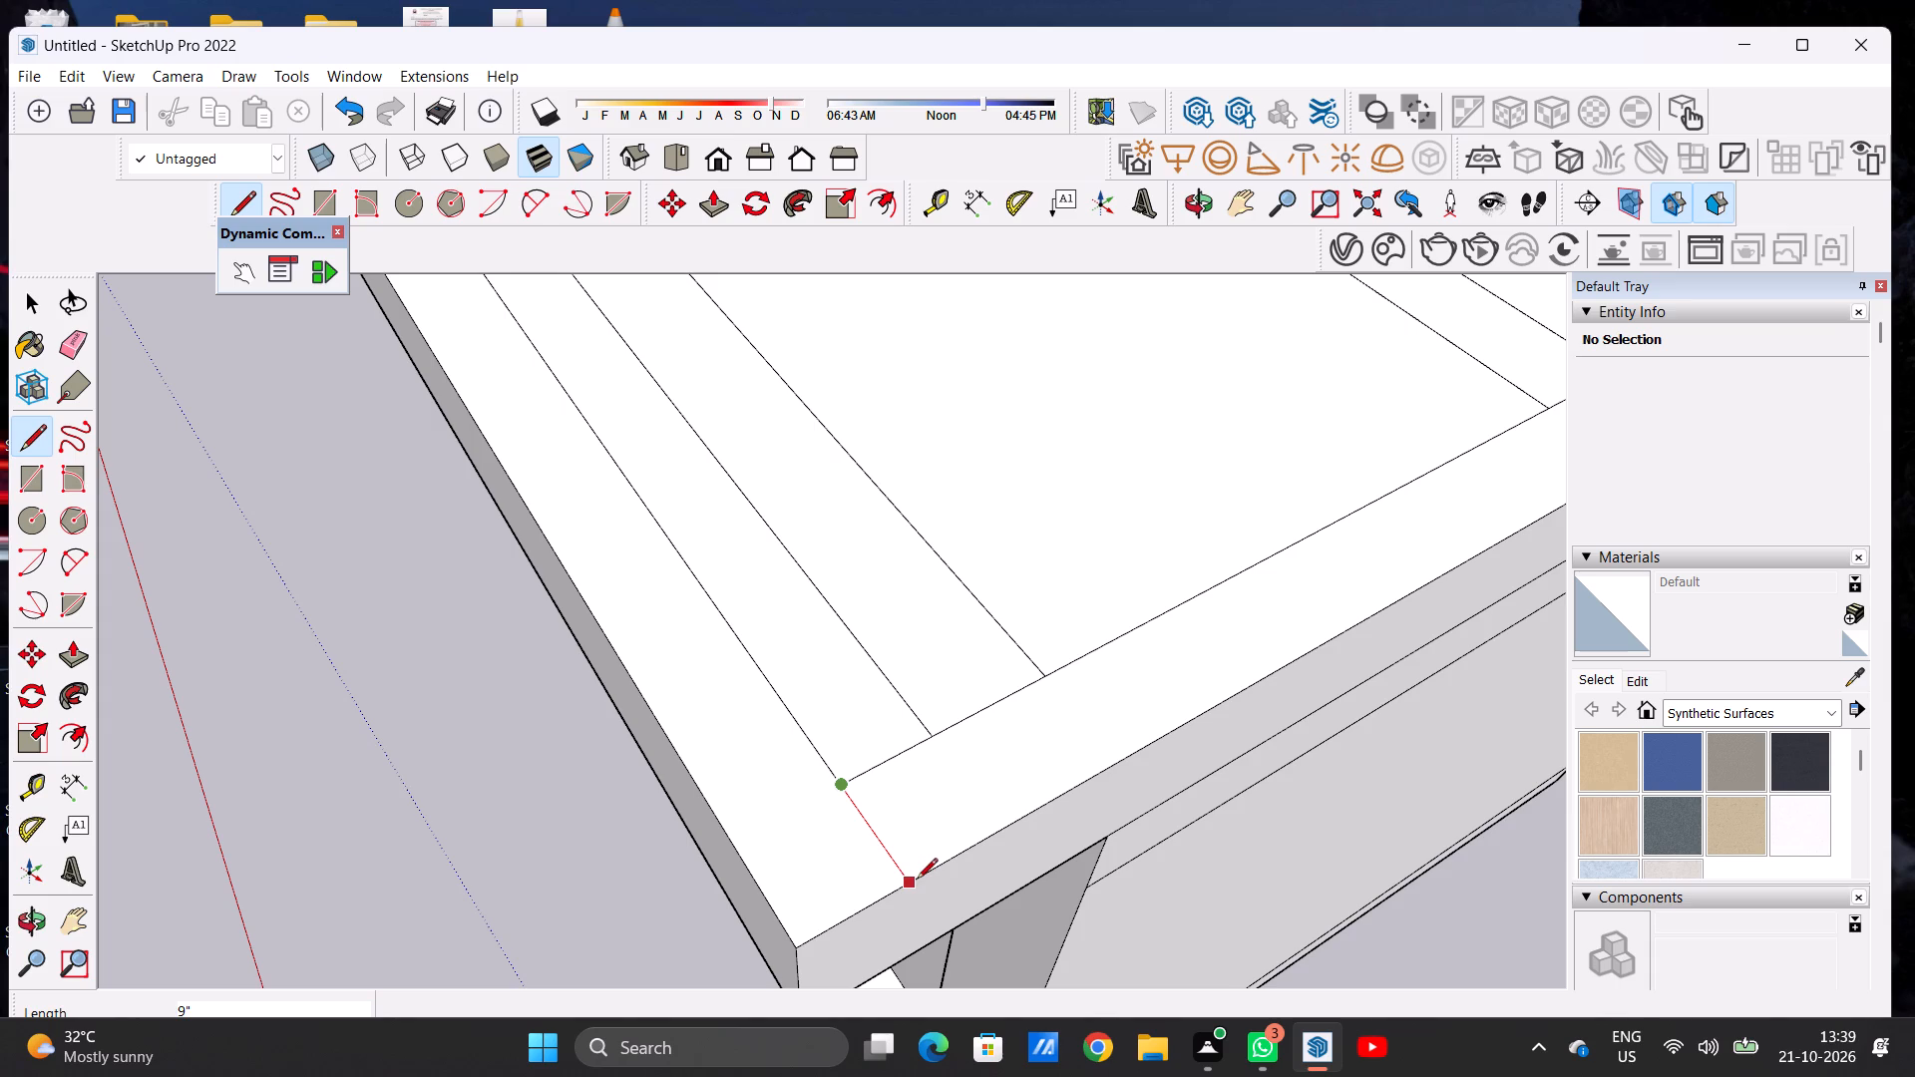
left_click(917, 879)
key("space")
Examine the roof top's border, dividing lines and the short strip near the front corner.
scroll(798, 829, "down", 6)
scroll(798, 830, "up", 1)
scroll(798, 830, "down", 3)
scroll(795, 842, "up", 1)
scroll(795, 844, "down", 5)
middle_click_drag(744, 855, 1089, 822)
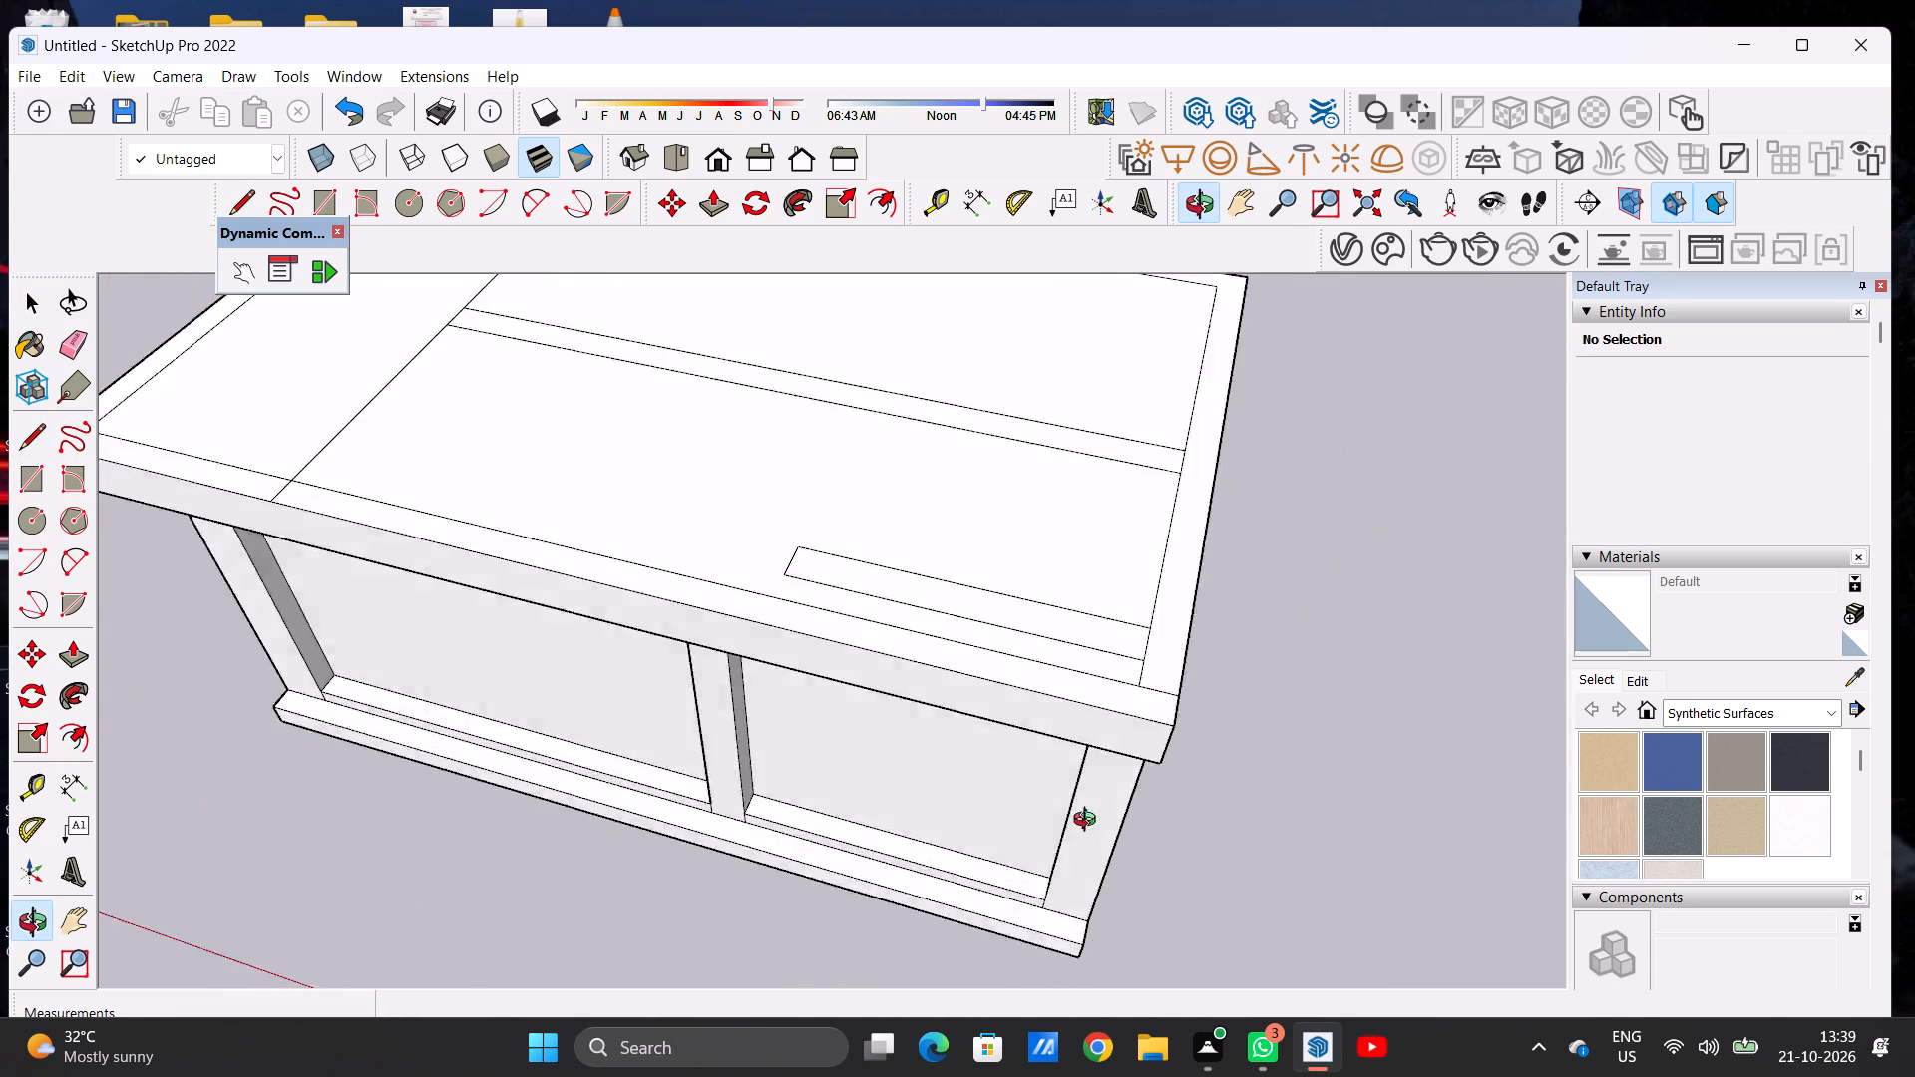
middle_click_drag(1089, 822, 1199, 822)
scroll(902, 811, "down", 5)
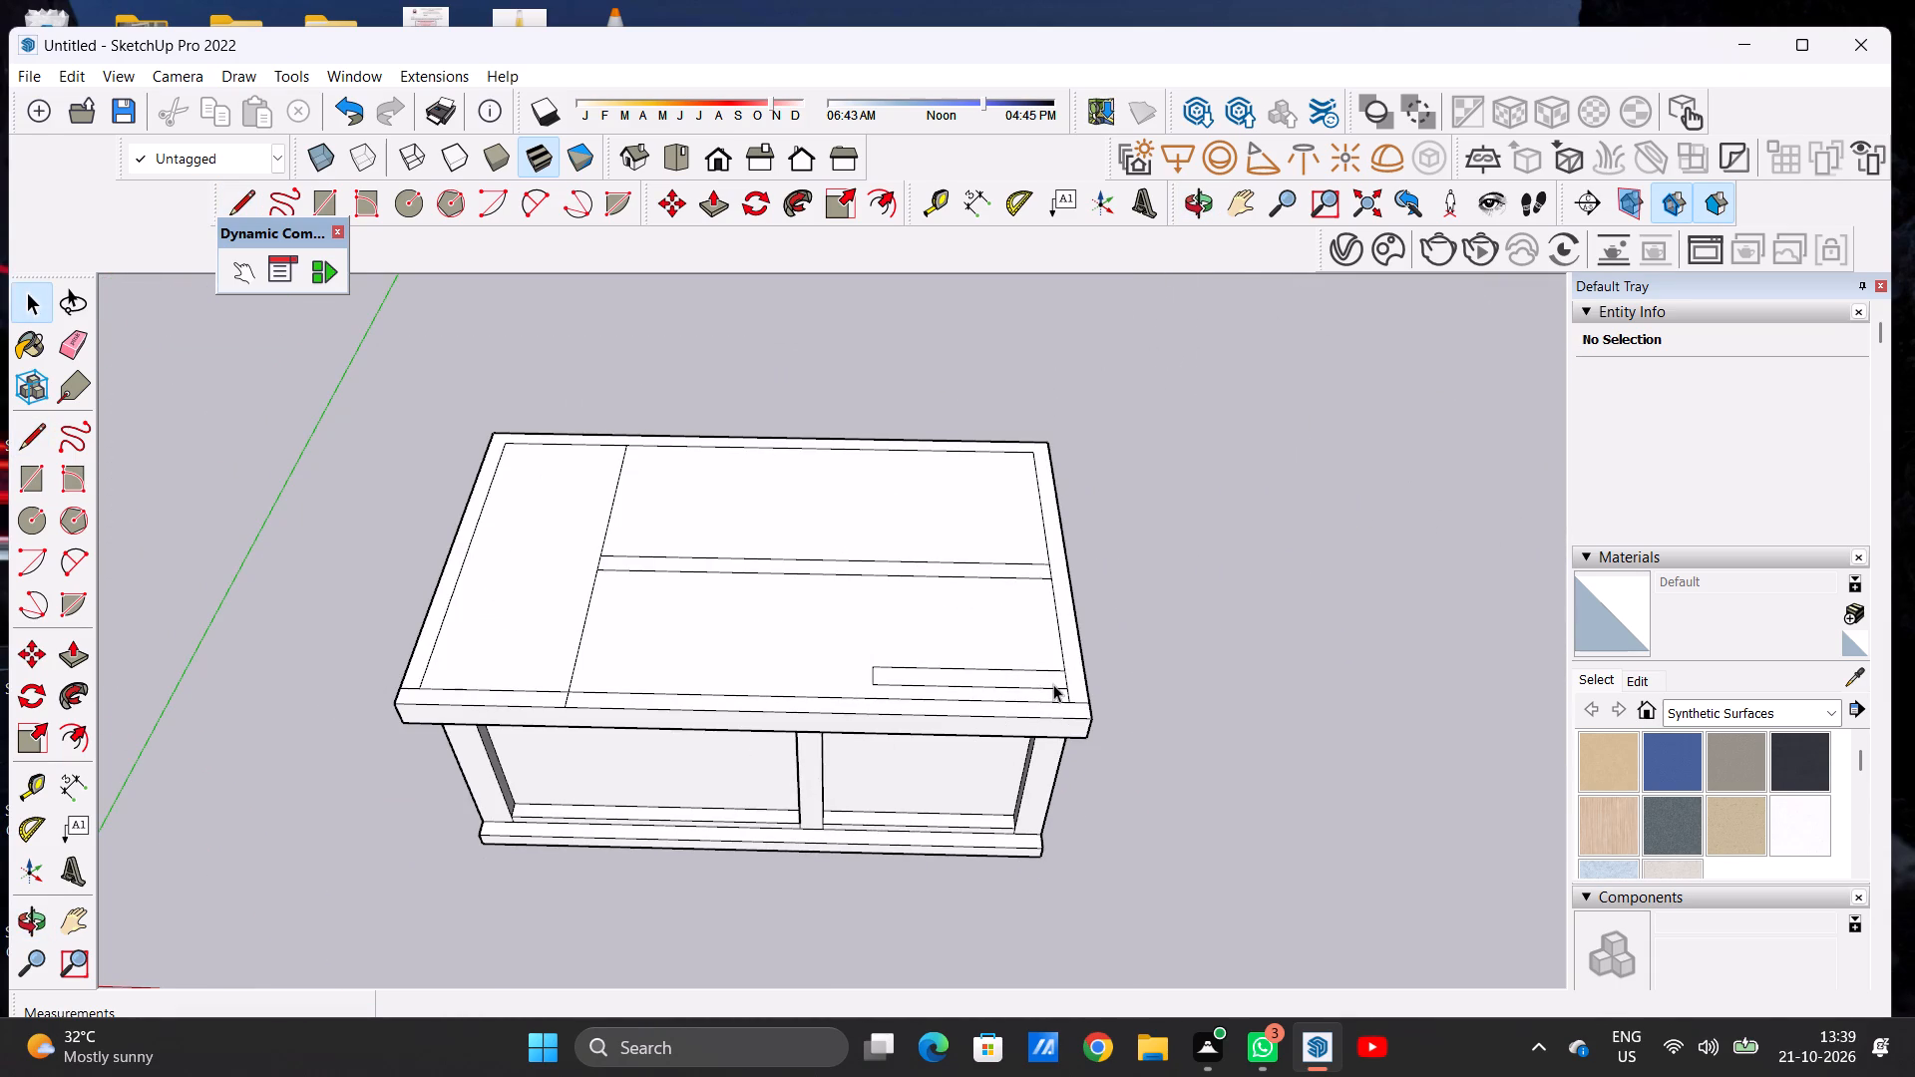
scroll(1089, 680, "up", 2)
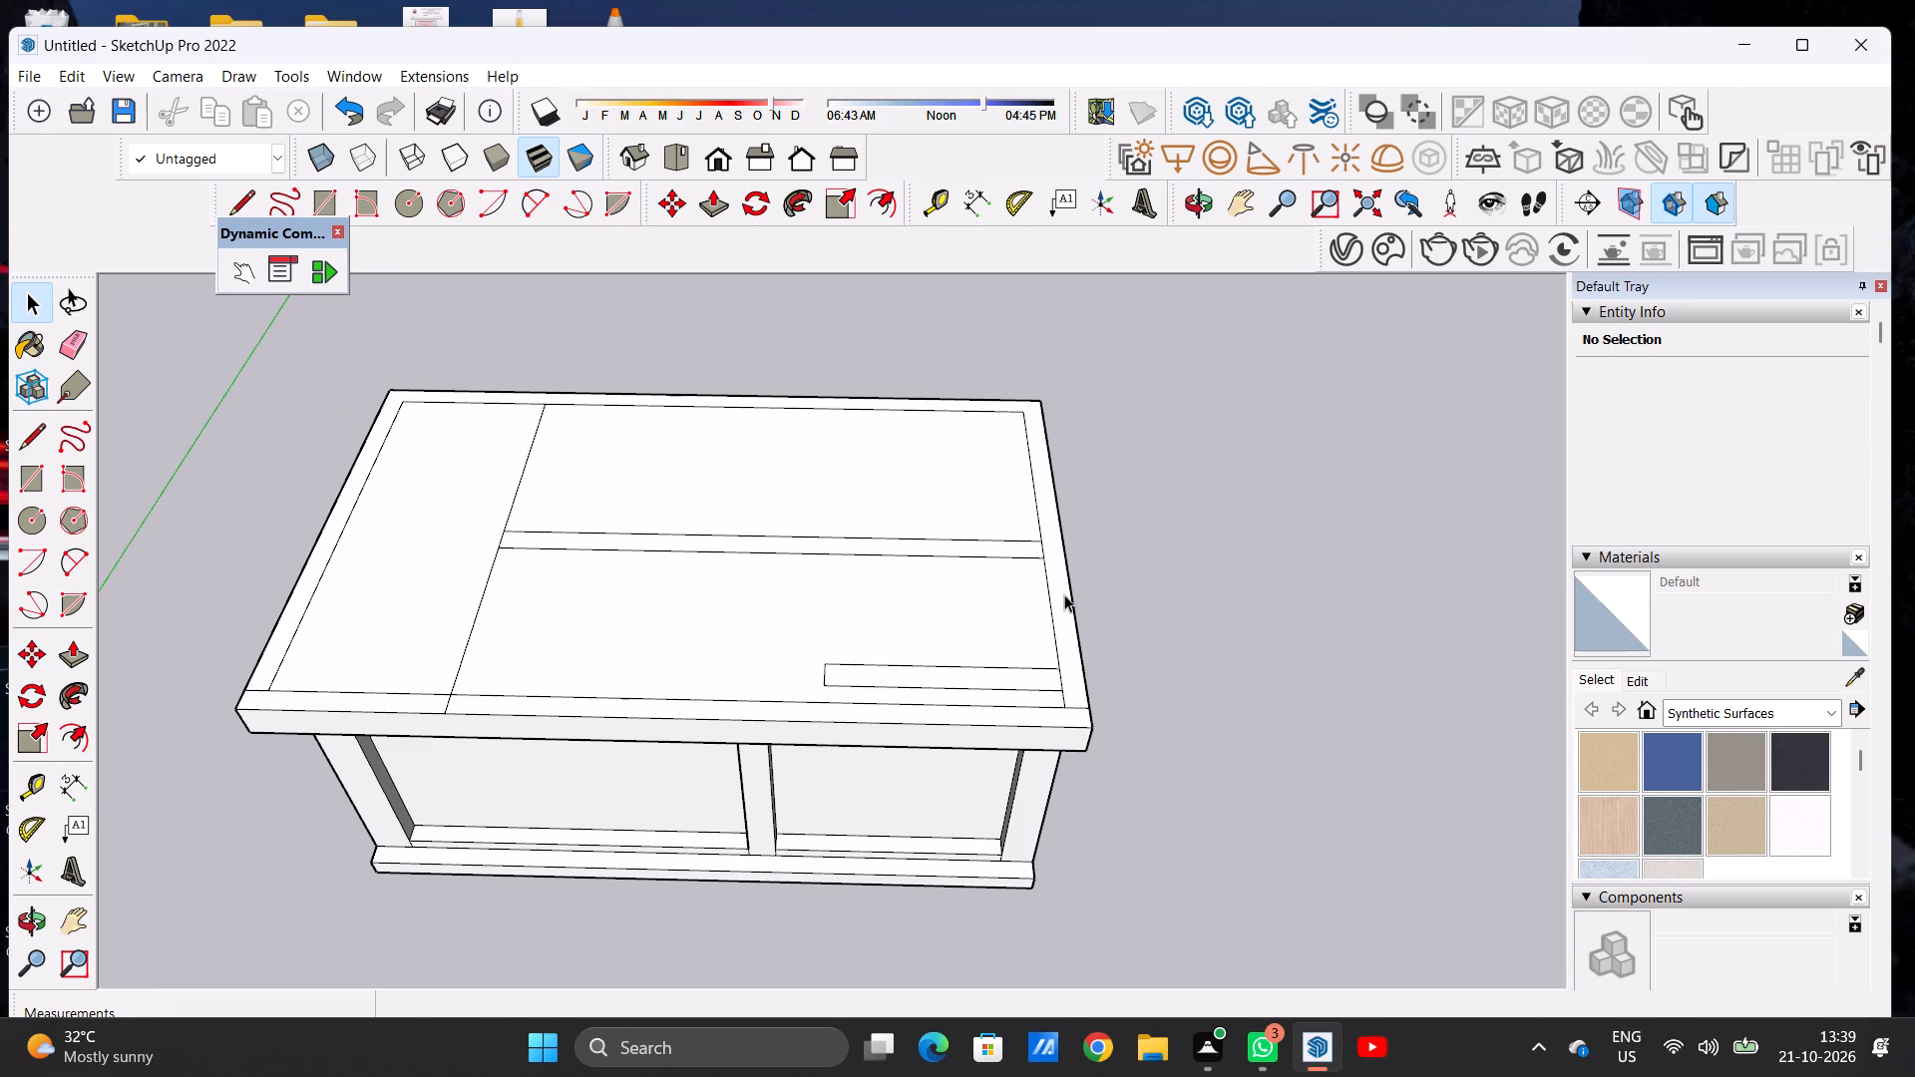
scroll(1046, 636, "down", 2)
scroll(1045, 648, "up", 5)
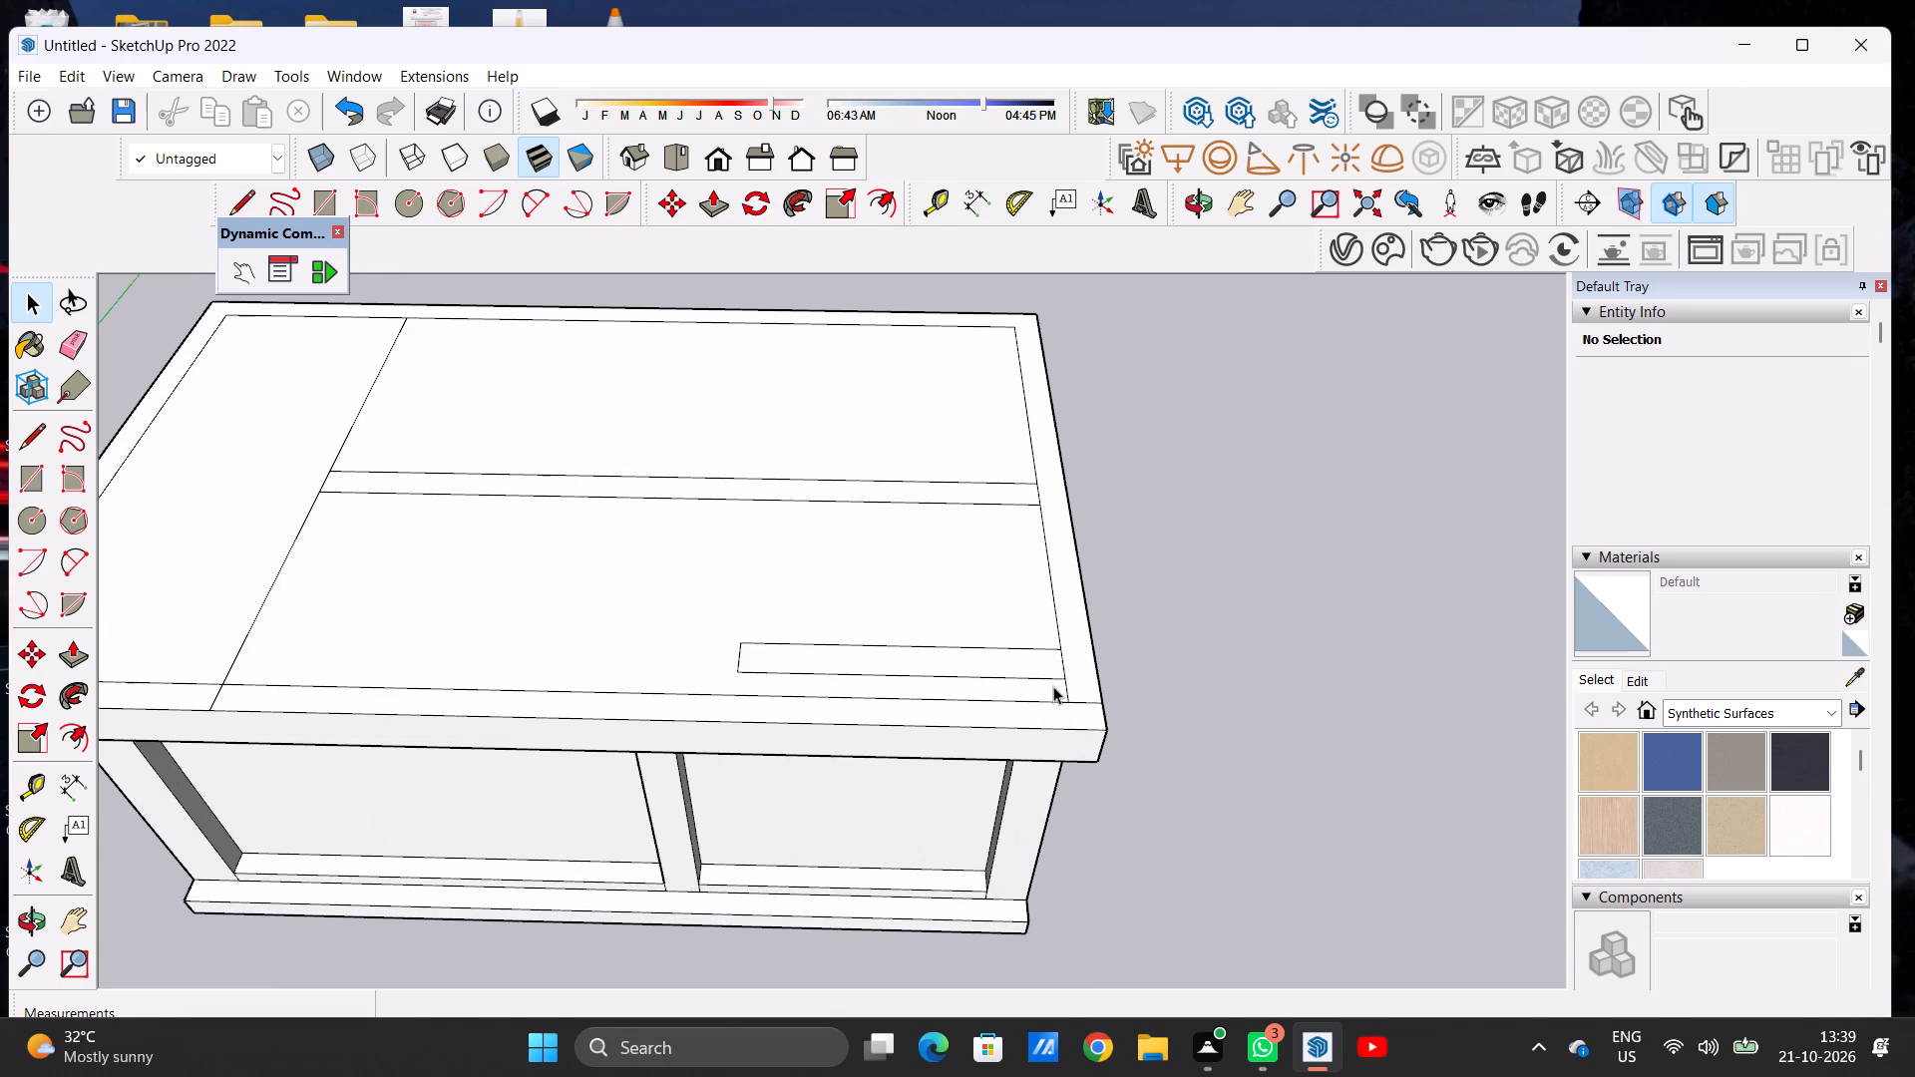
scroll(919, 628, "down", 3)
scroll(934, 654, "up", 1)
scroll(934, 654, "down", 1)
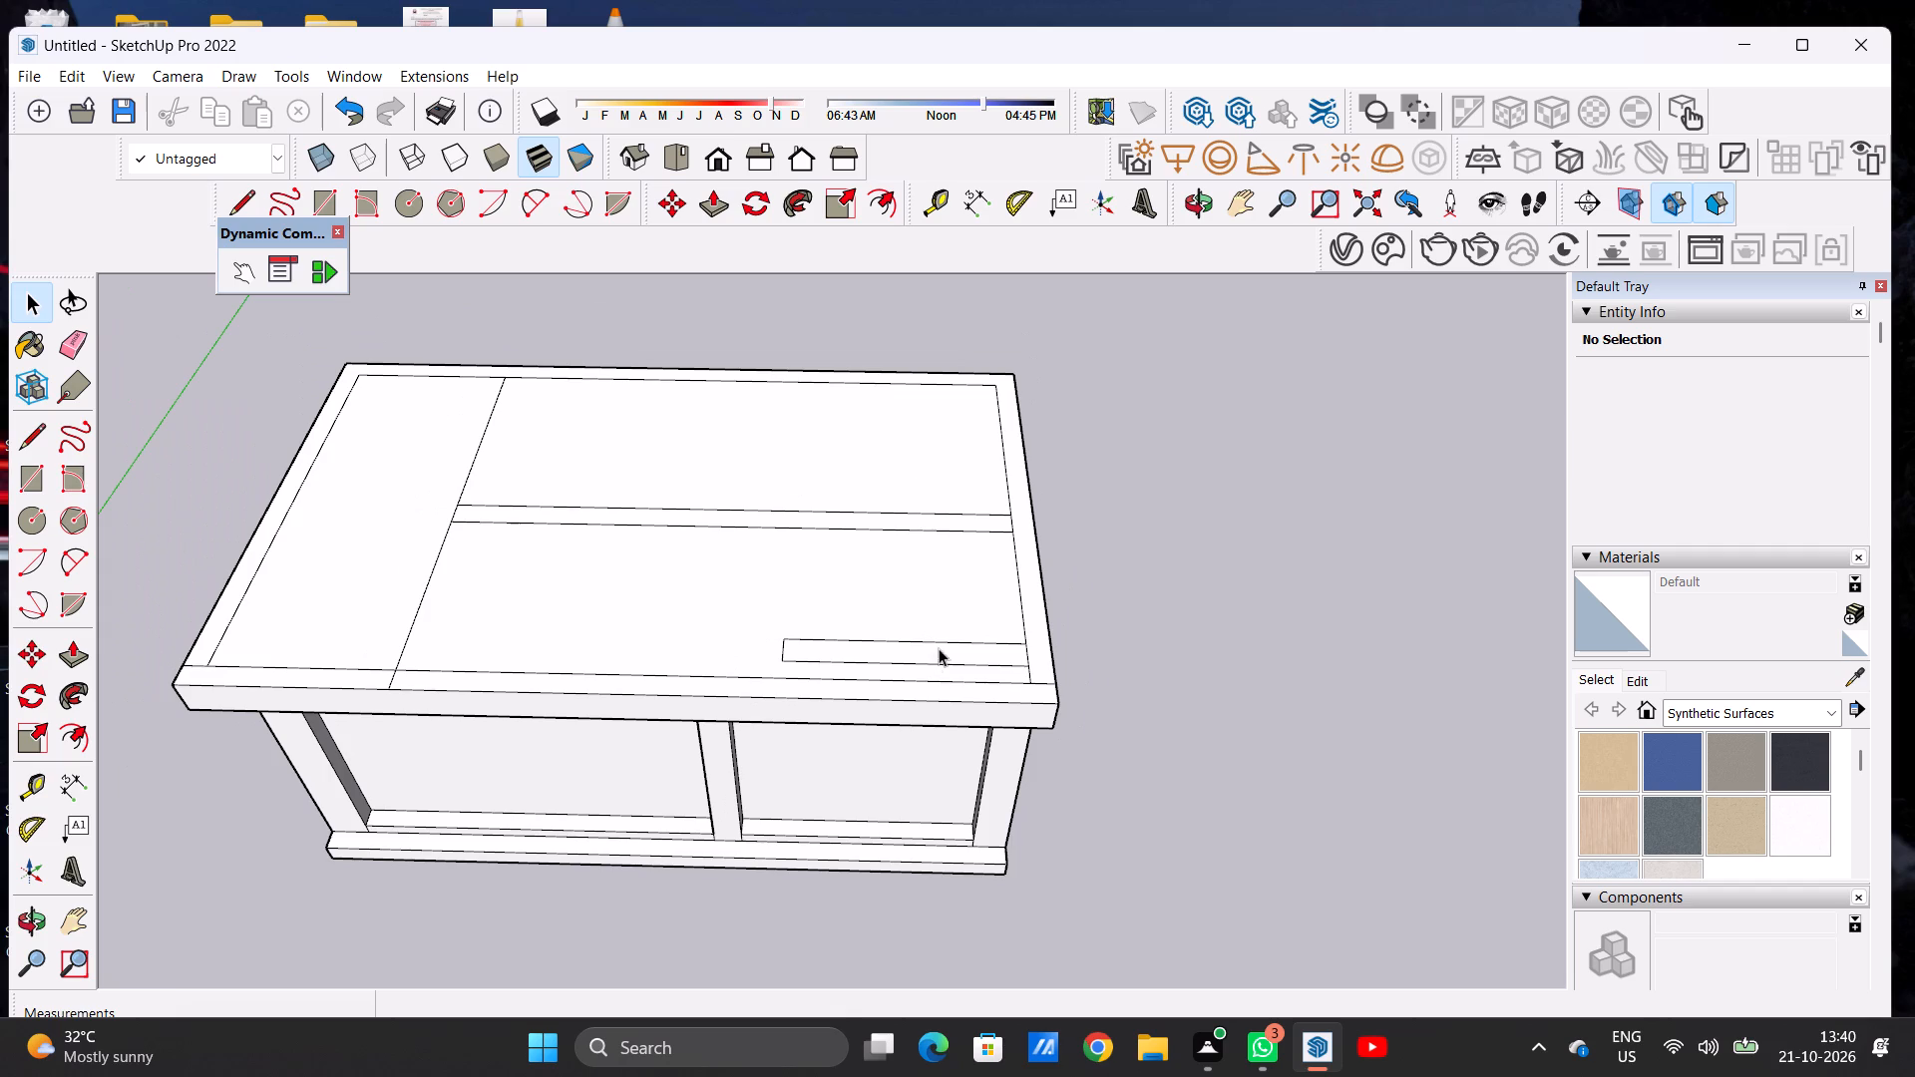
Move the short narrow strip on the roof back about 11" along the inset's side edge, away from the front.
scroll(958, 657, "up", 5)
double_click(963, 654)
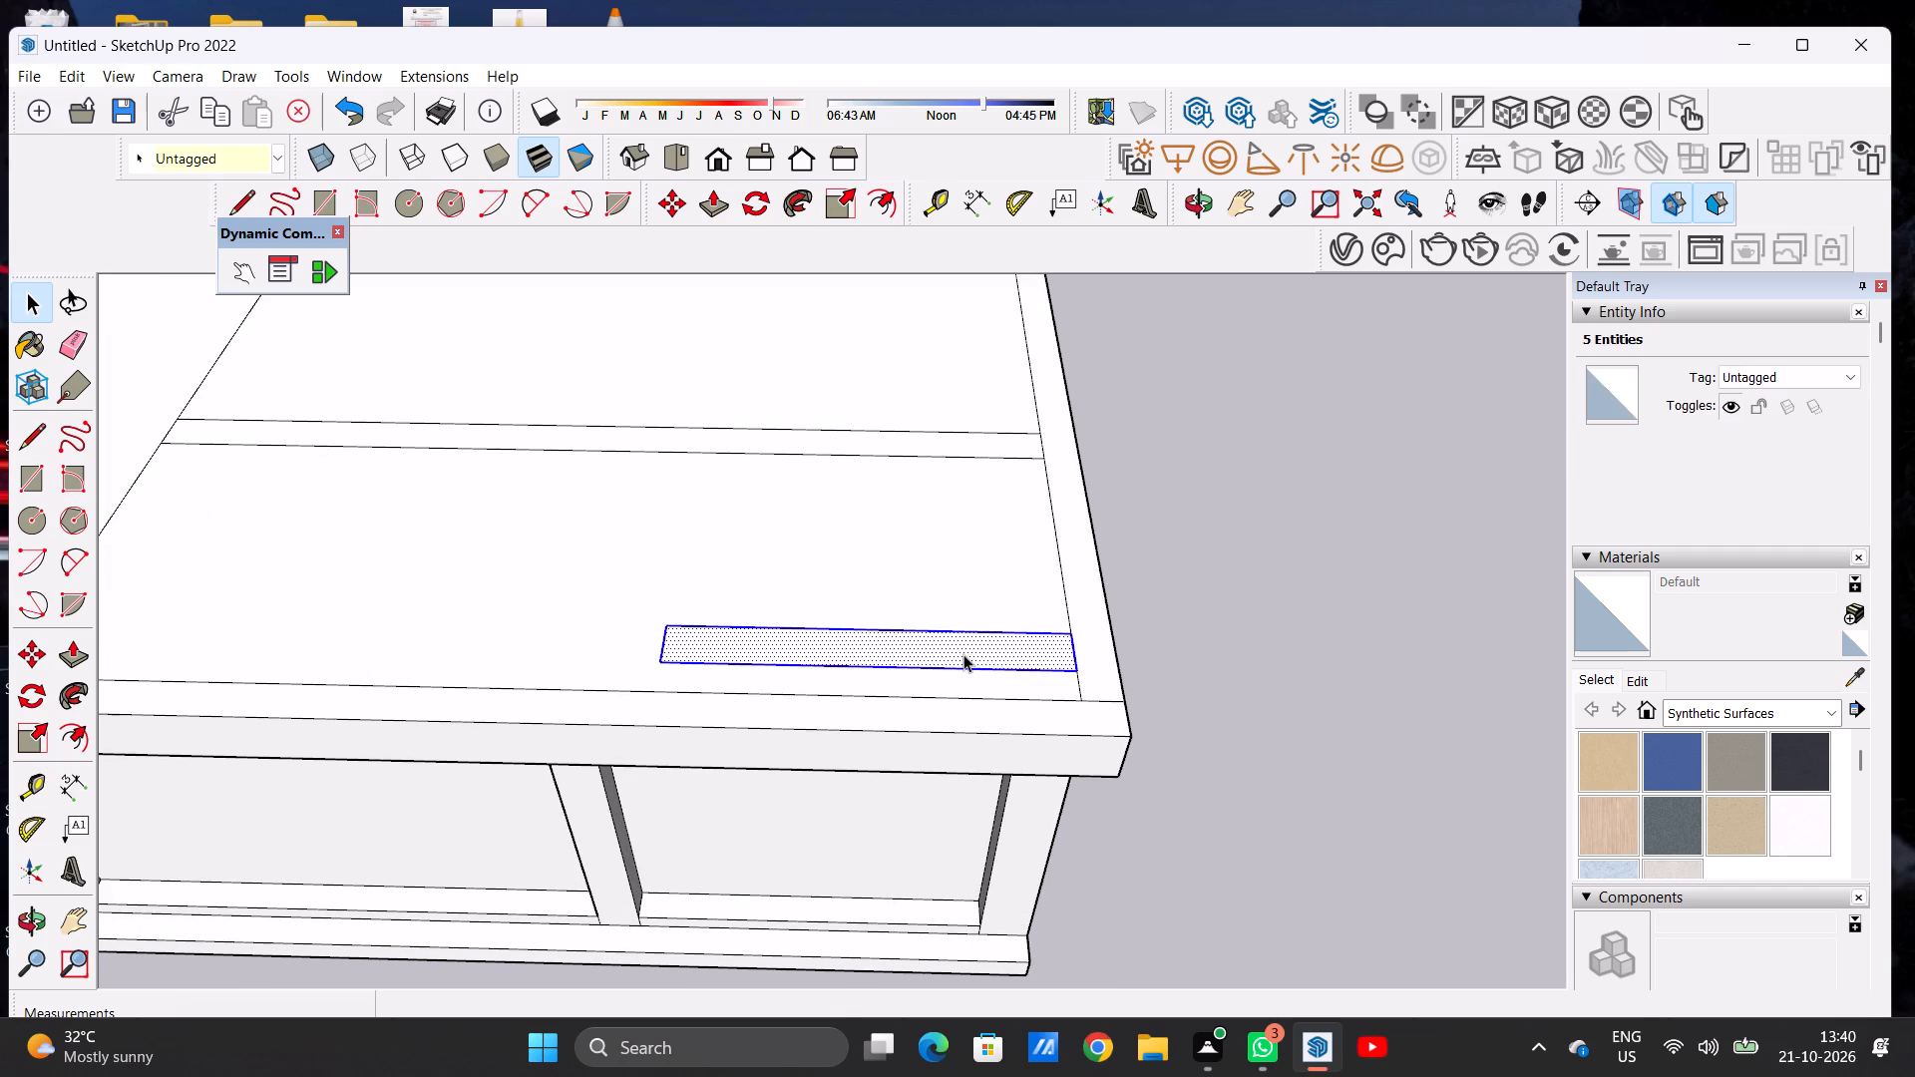
key("m")
left_click(1076, 671)
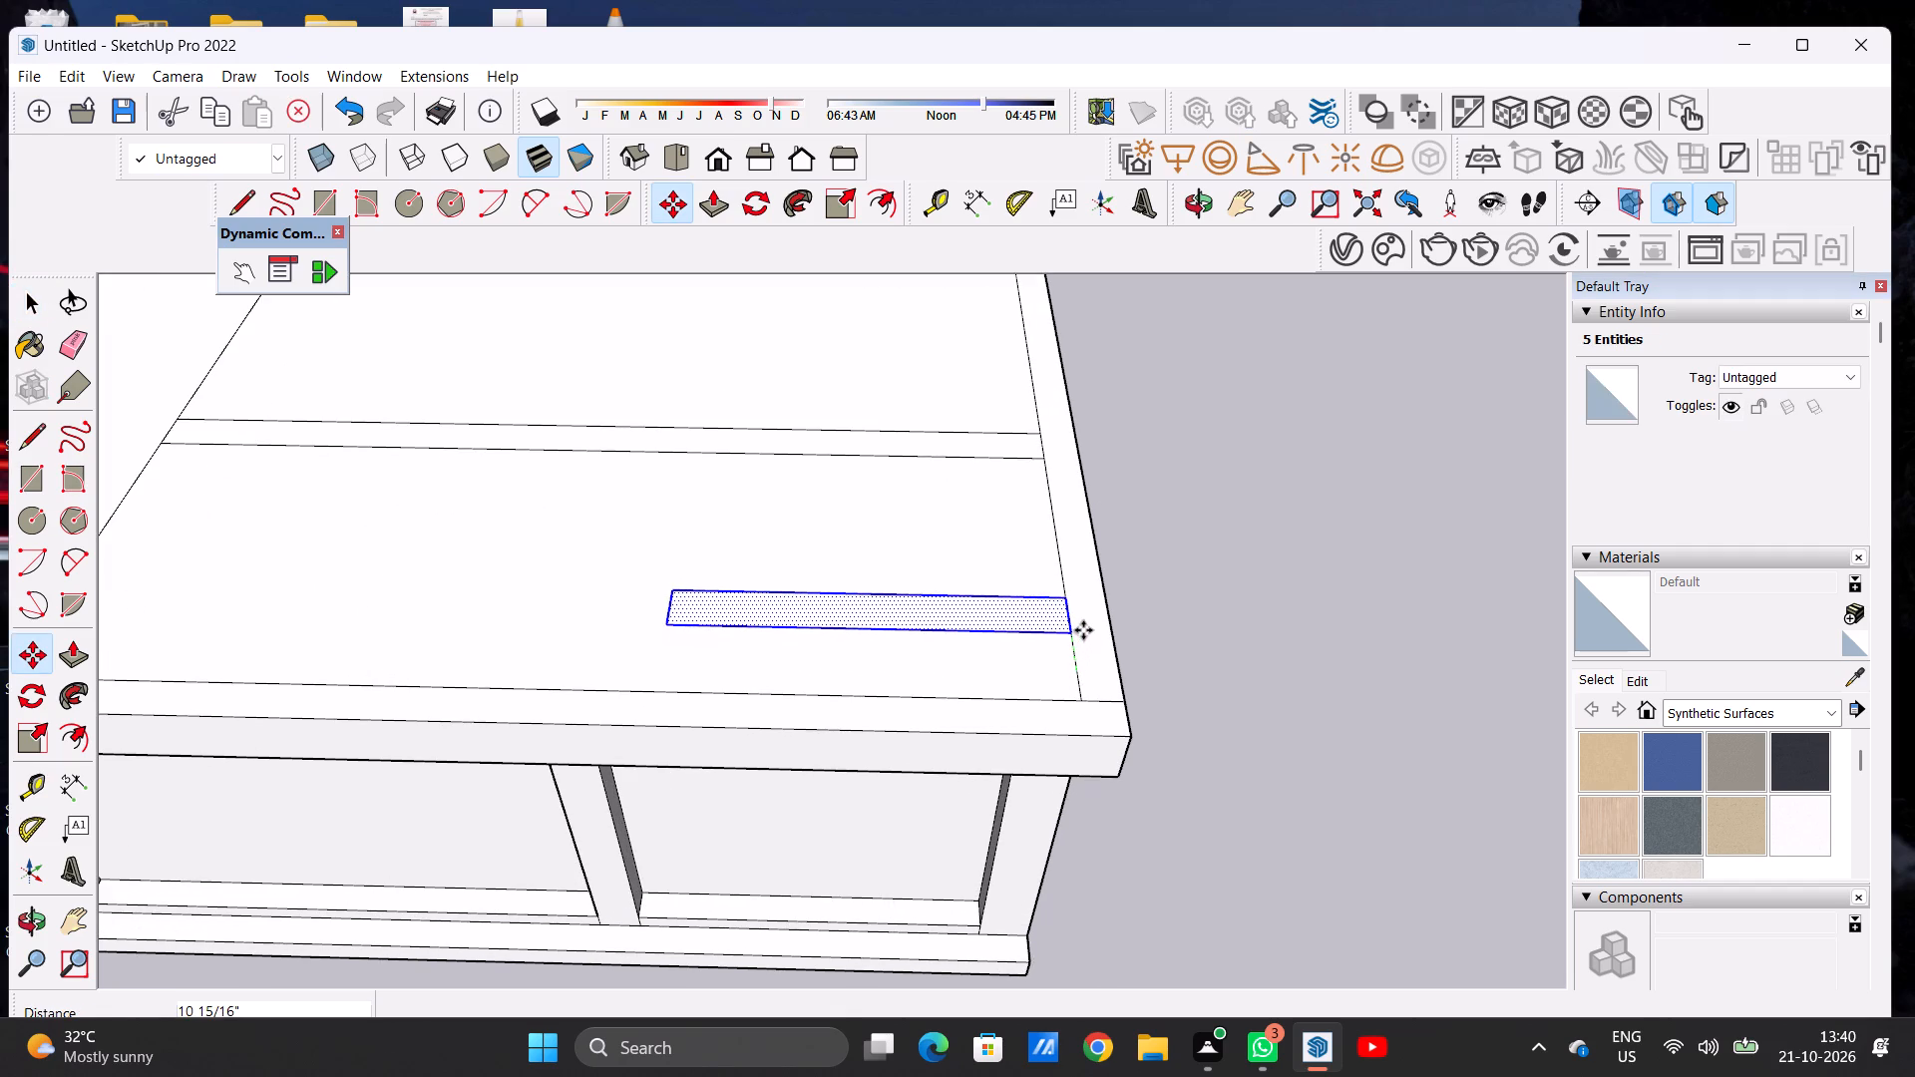
left_click(1083, 630)
key("space")
left_click(1115, 612)
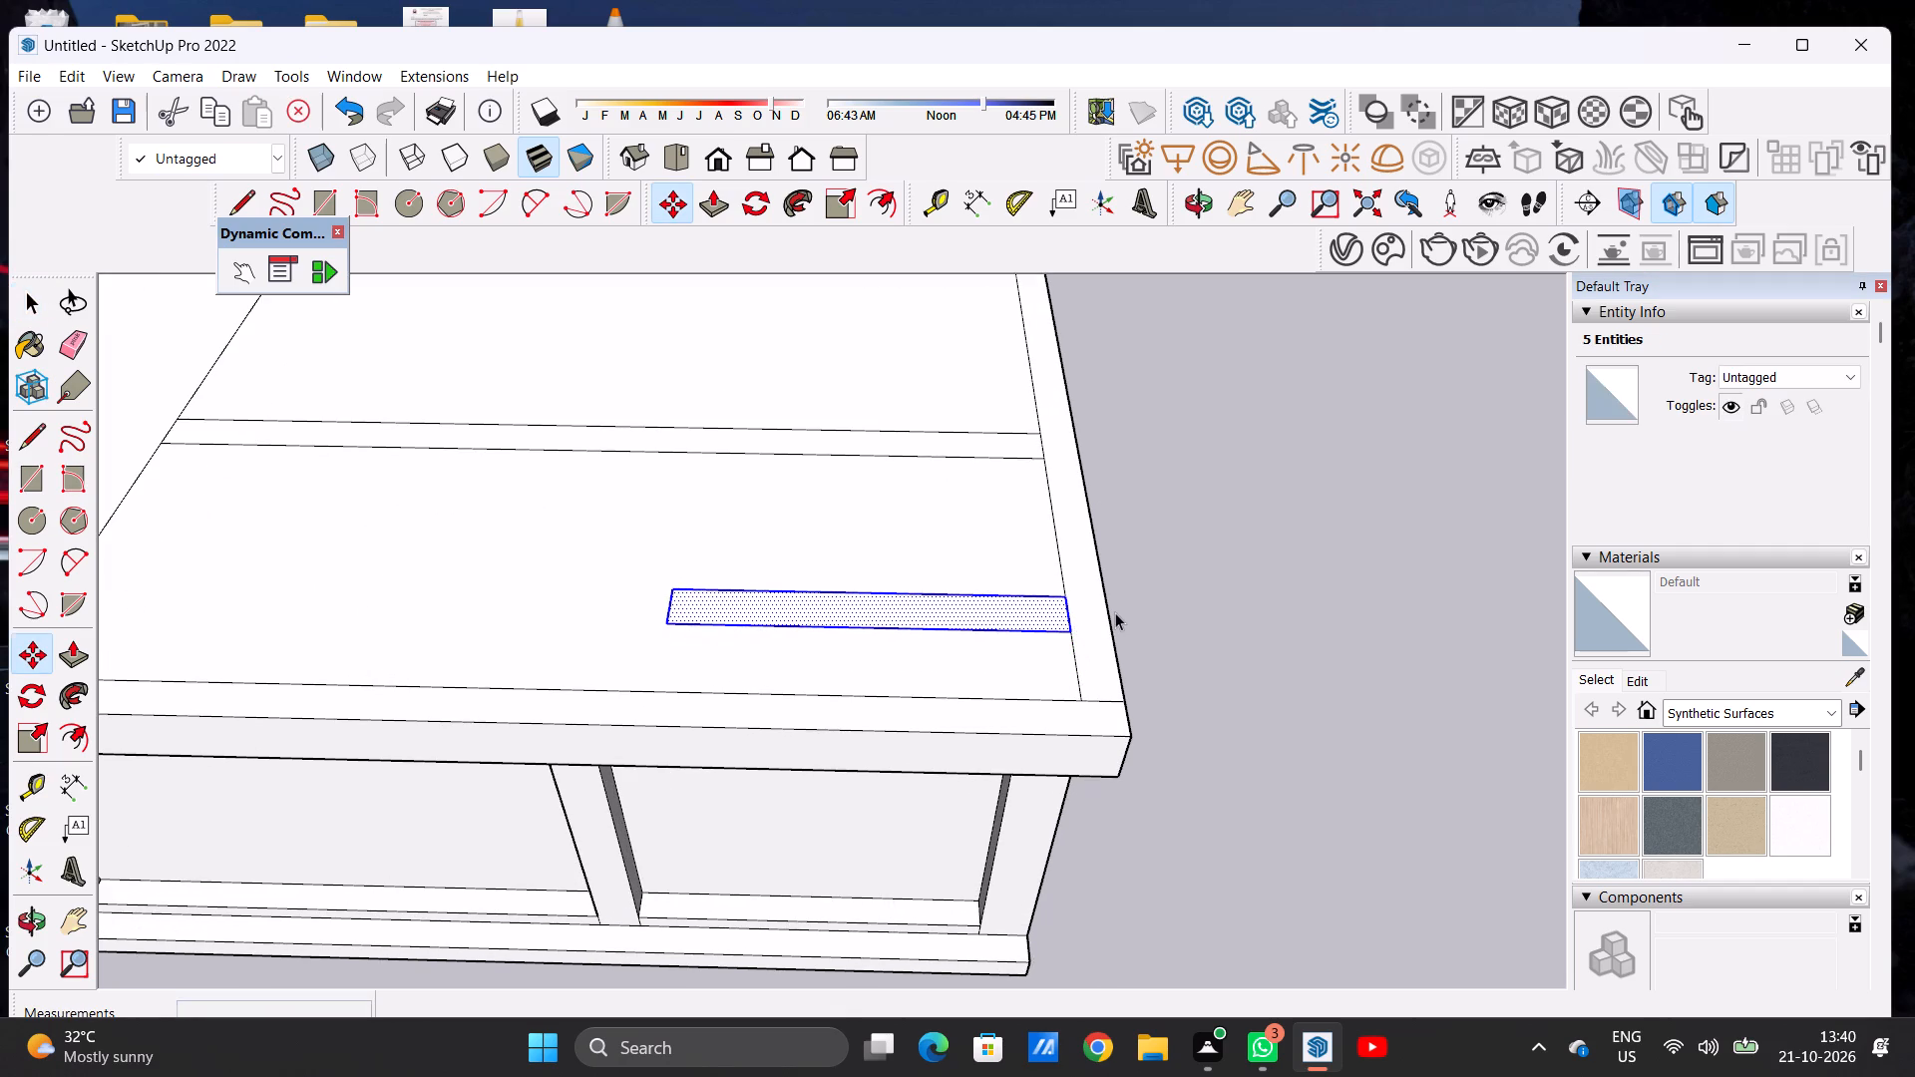
Draw a line across the larger roof panel to the dividing line, parallel to the inset's front edge and about 10" behind it.
key("l")
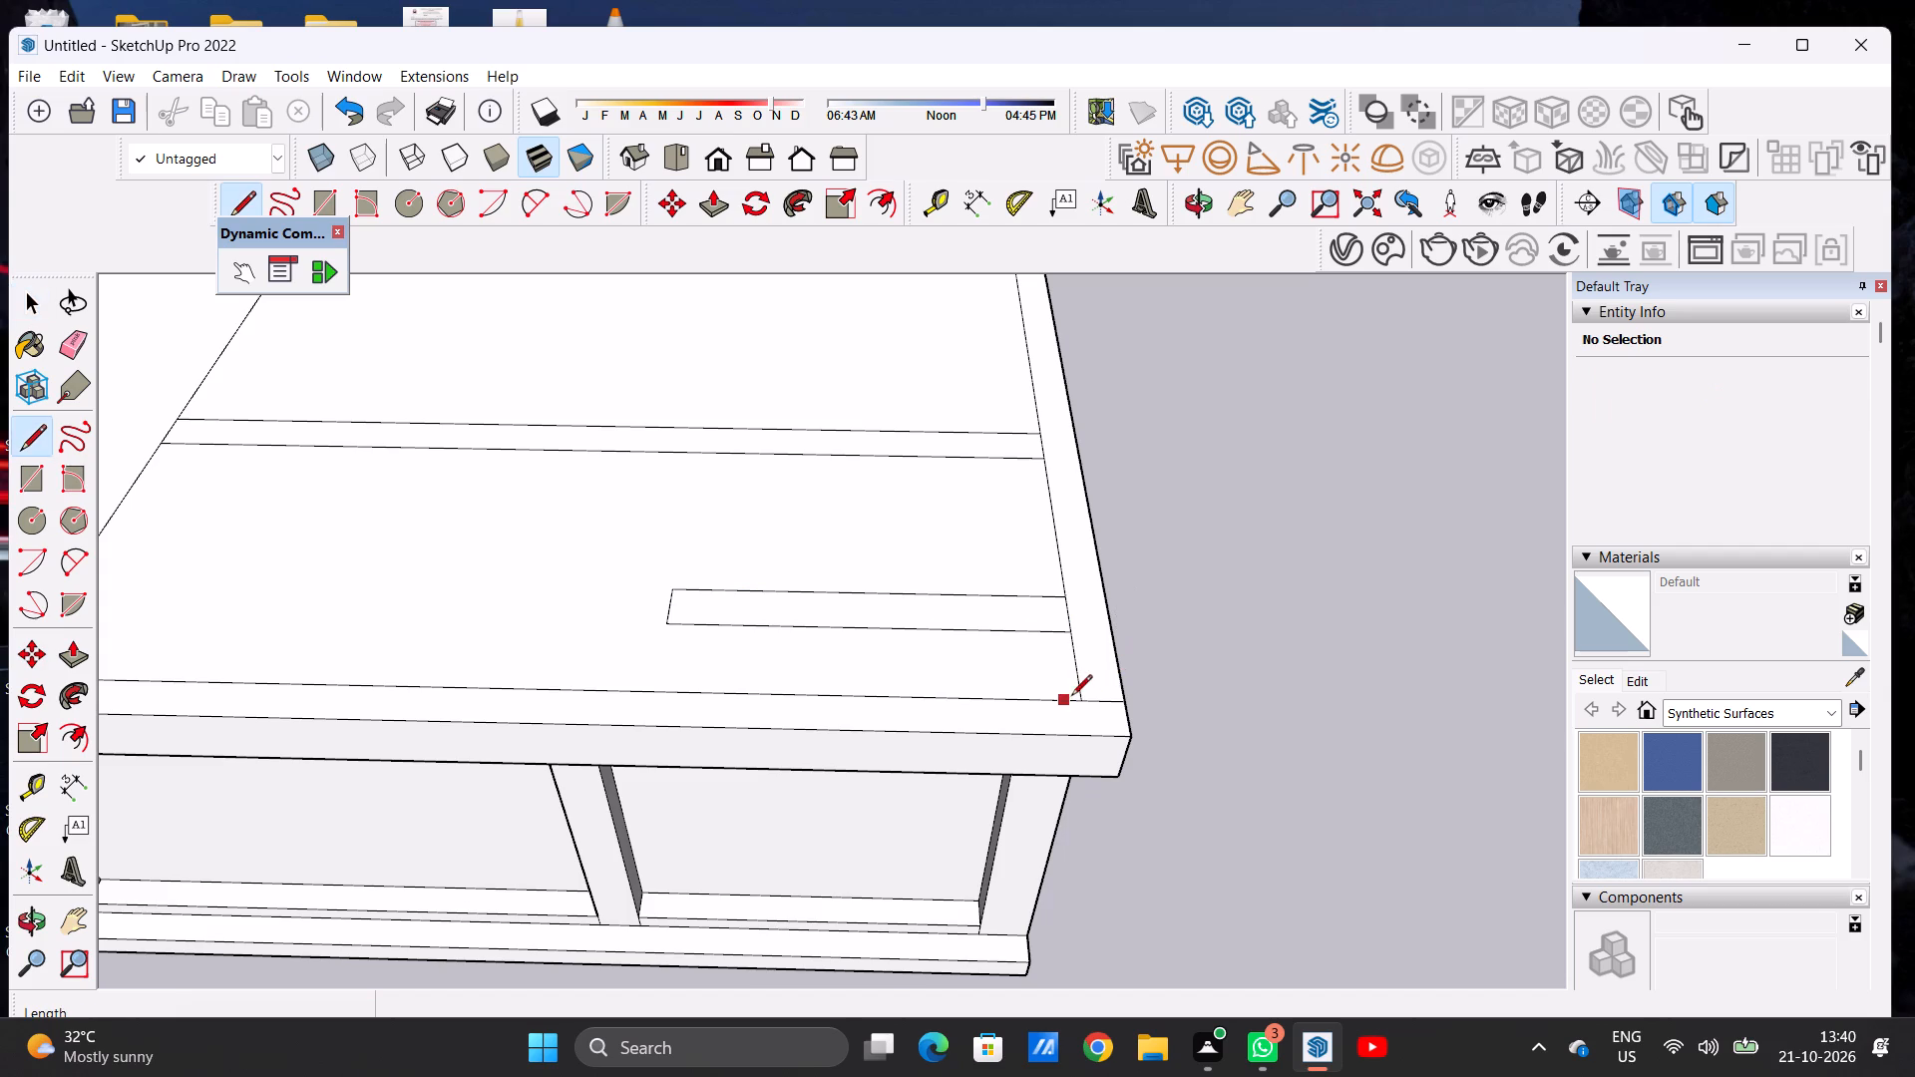
left_click(1077, 695)
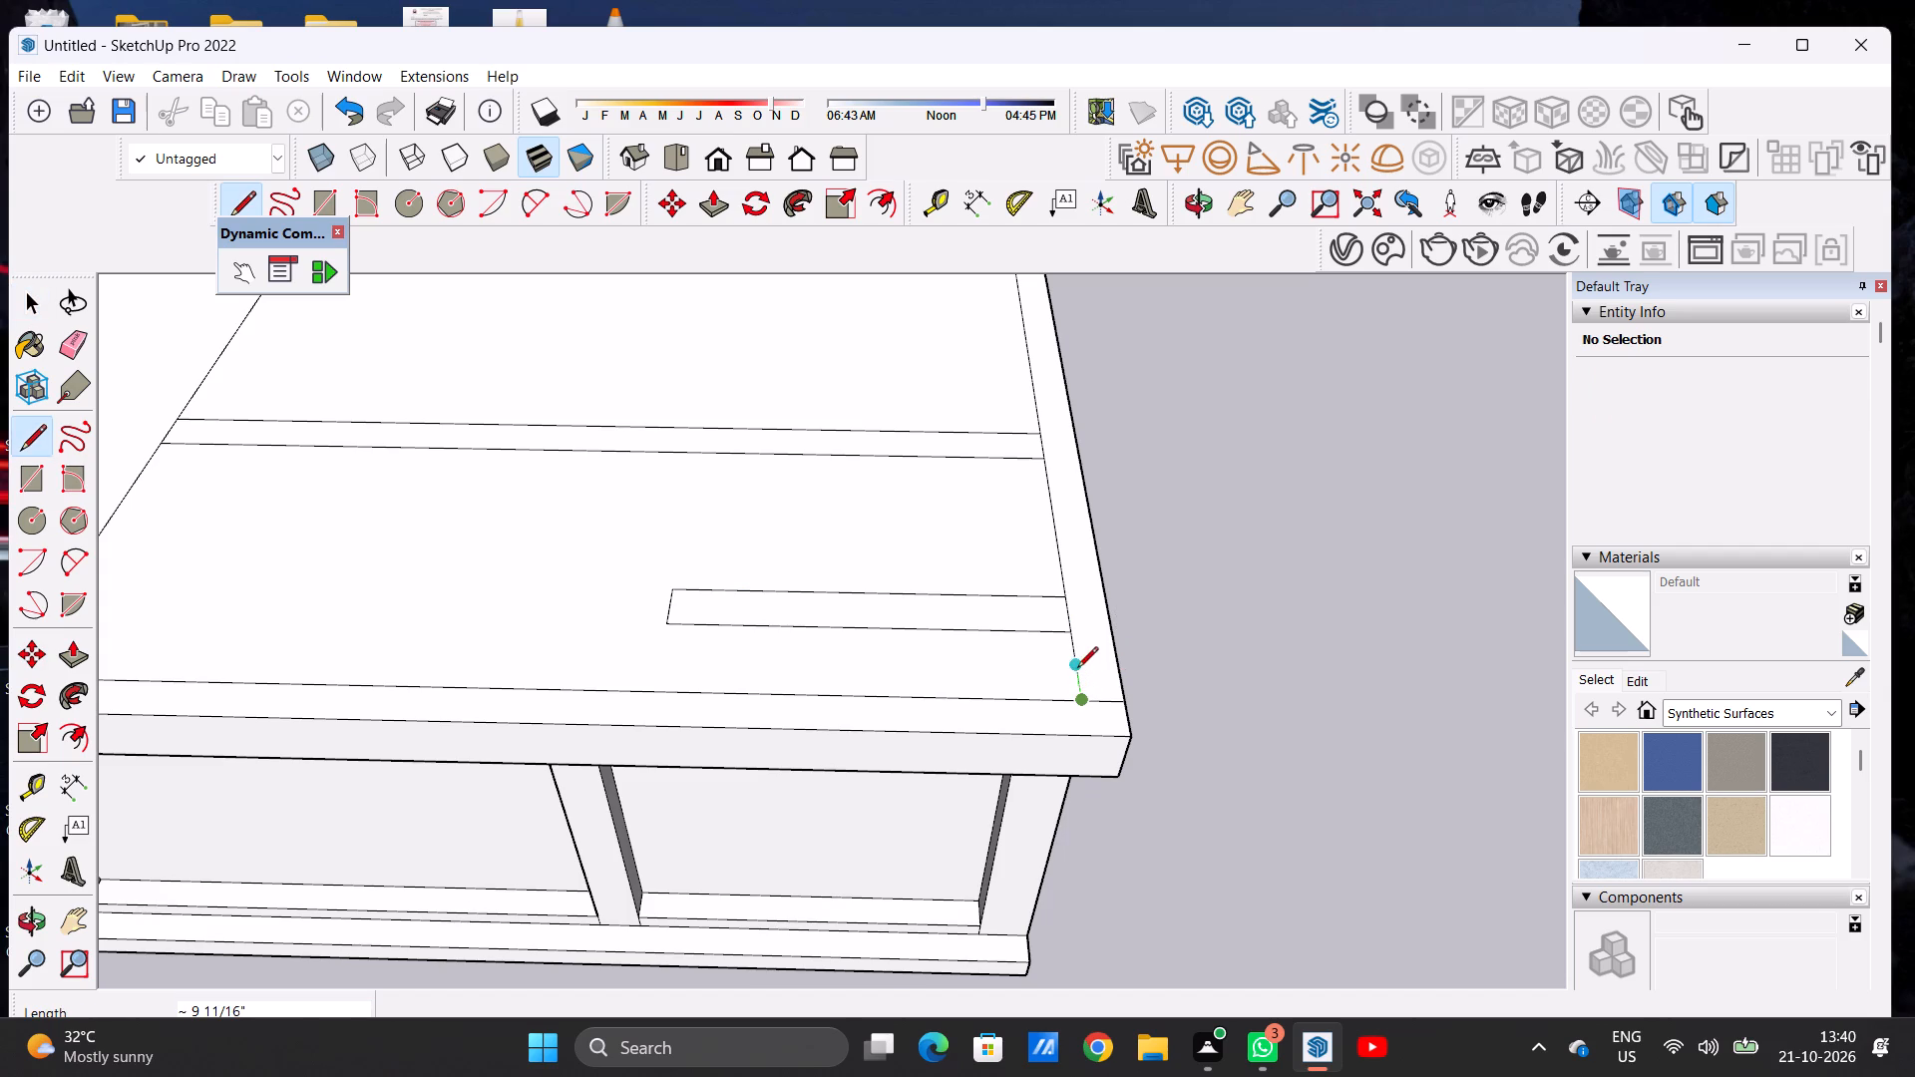
left_click(1077, 663)
scroll(899, 654, "down", 5)
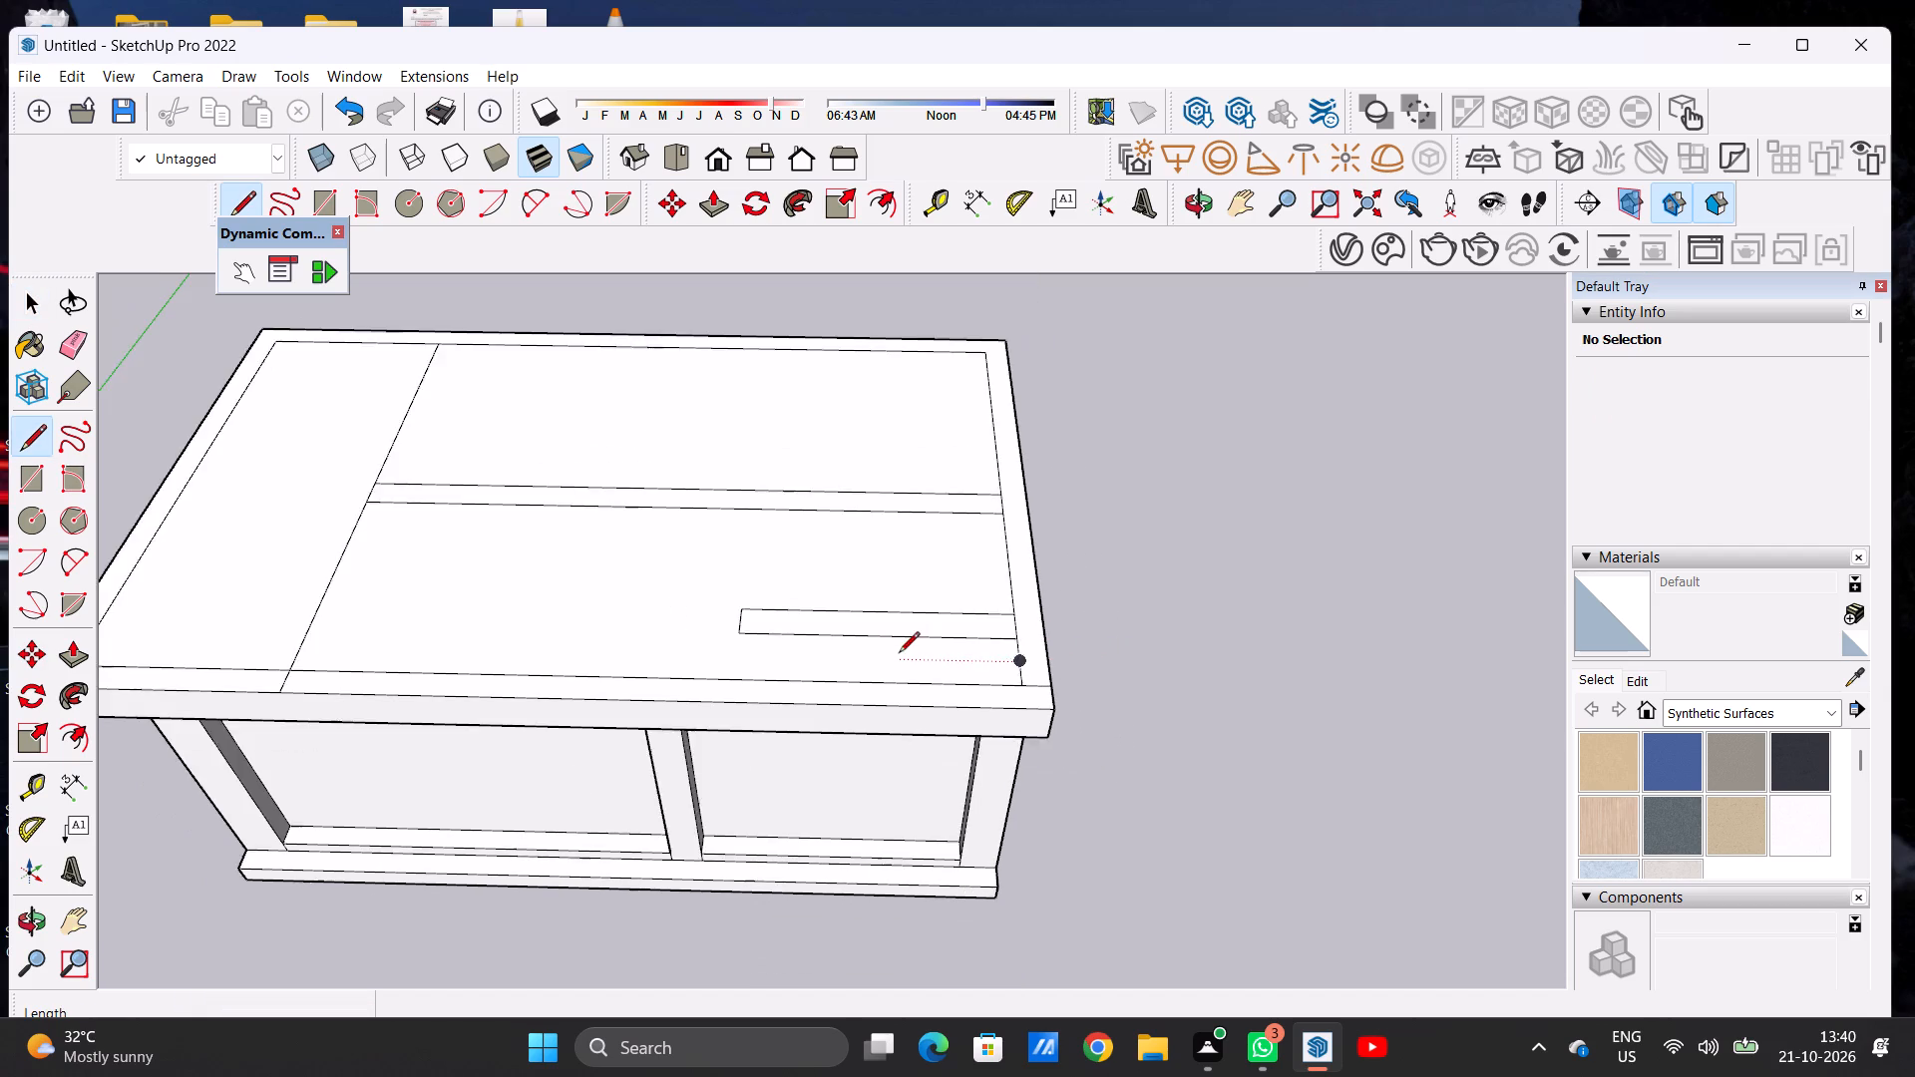
left_click(1008, 663)
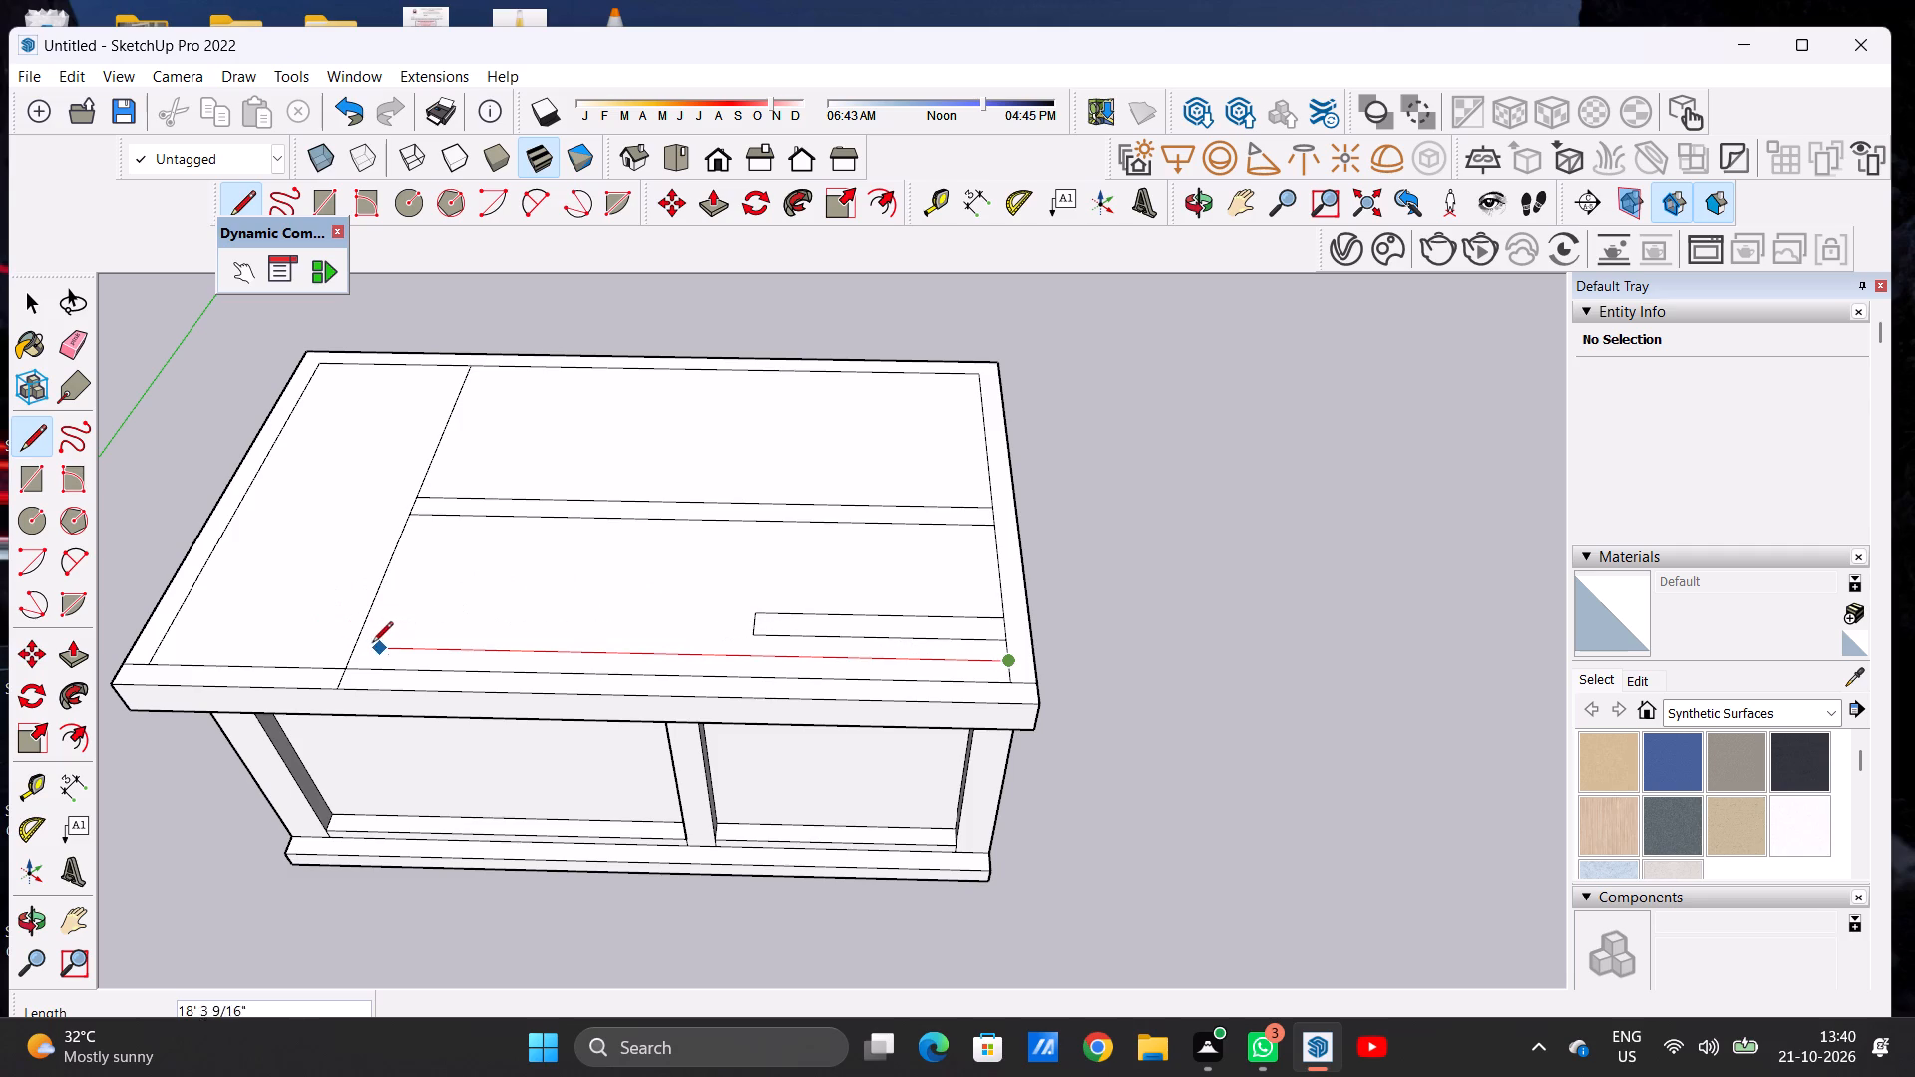
left_click(356, 648)
key("space")
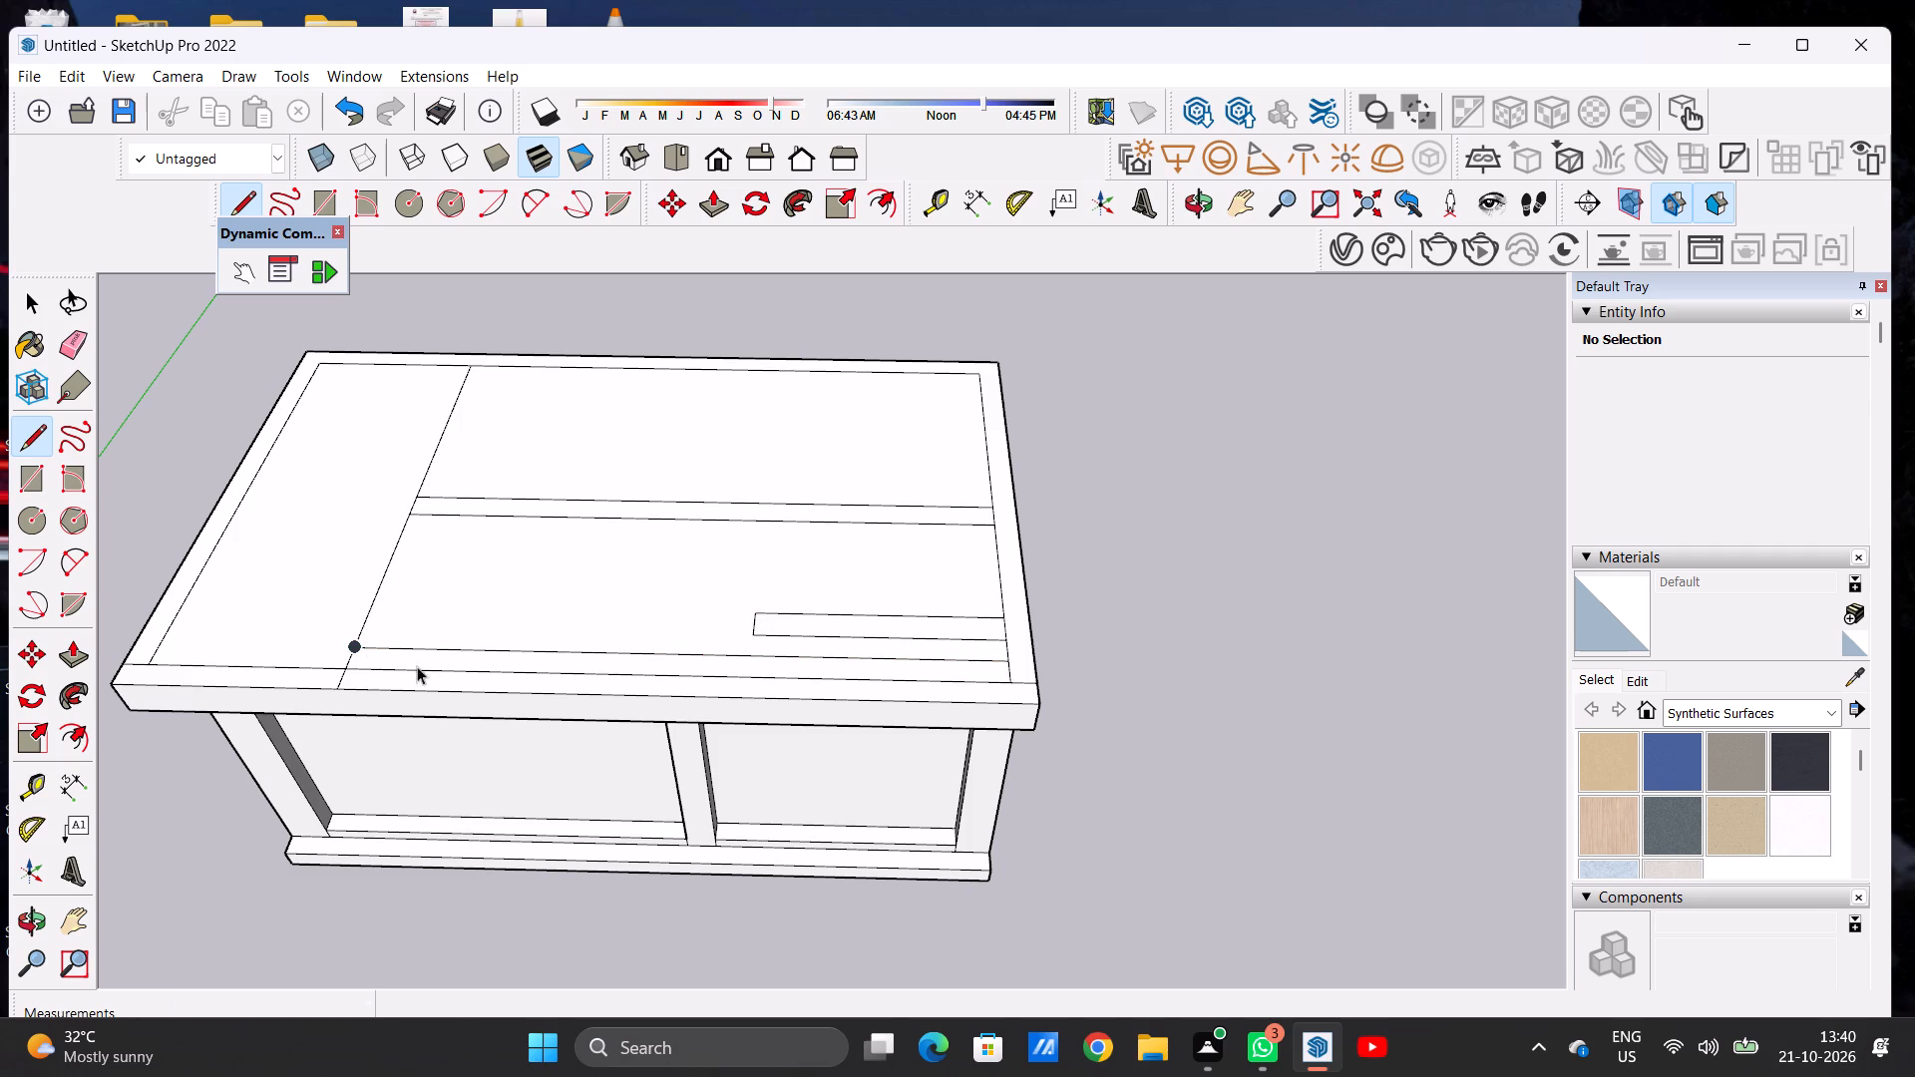
Push/Pull the roof border along the back and both sides upward 10' to form the upper walls.
scroll(1065, 720, "down", 5)
scroll(685, 678, "up", 6)
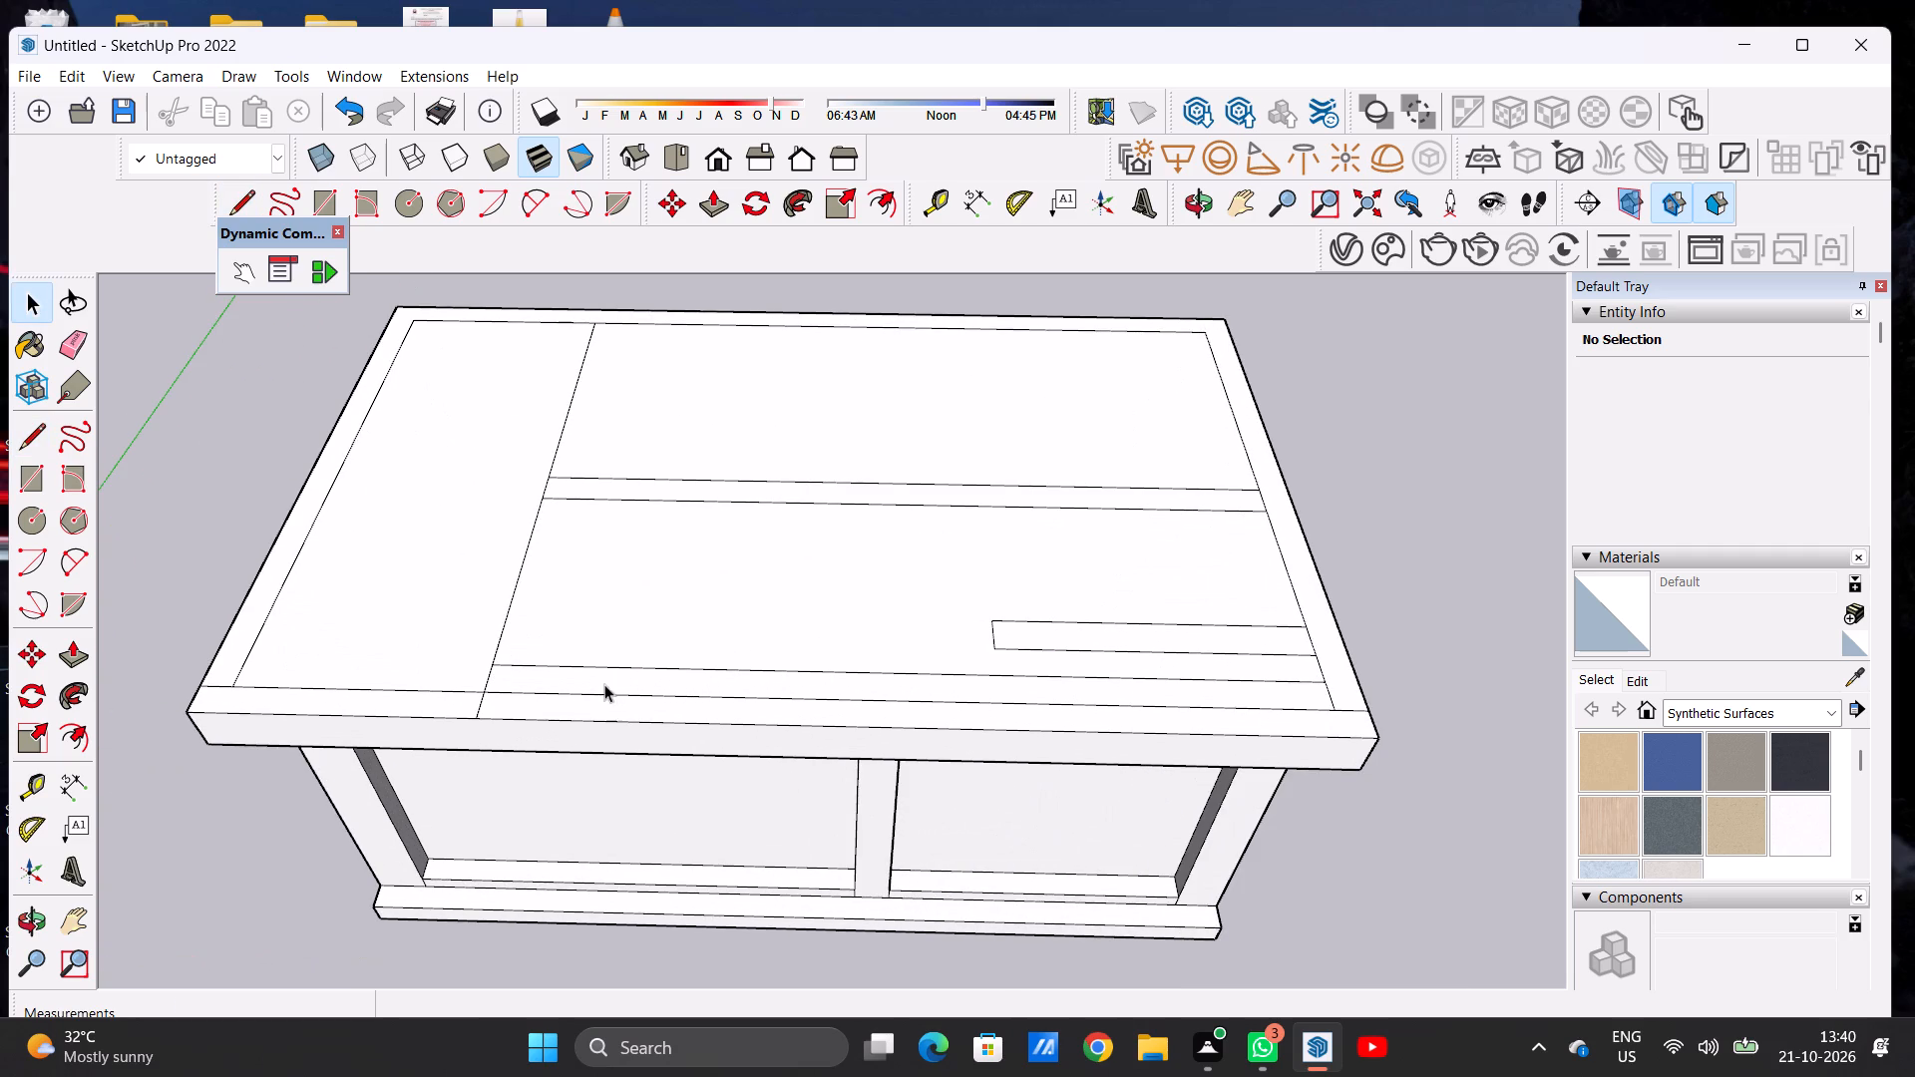
scroll(548, 689, "down", 4)
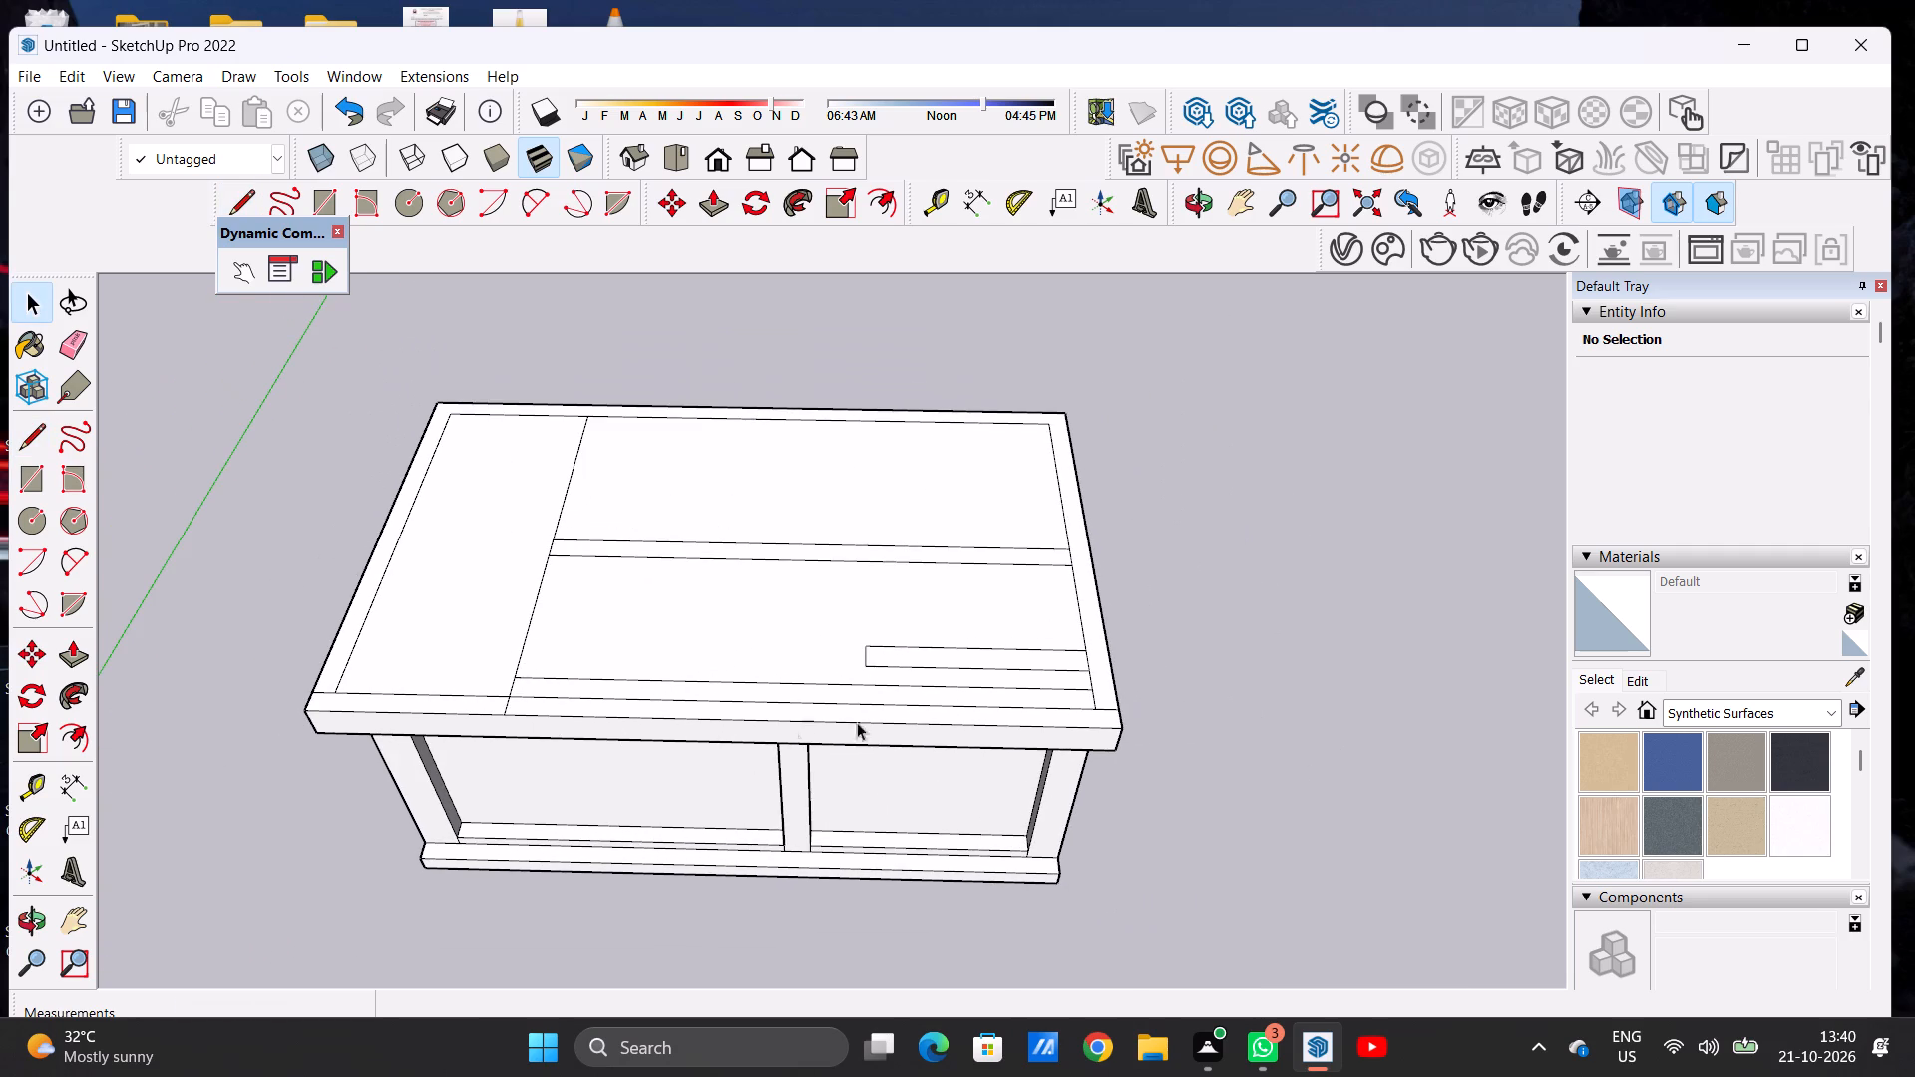
scroll(1015, 681, "up", 8)
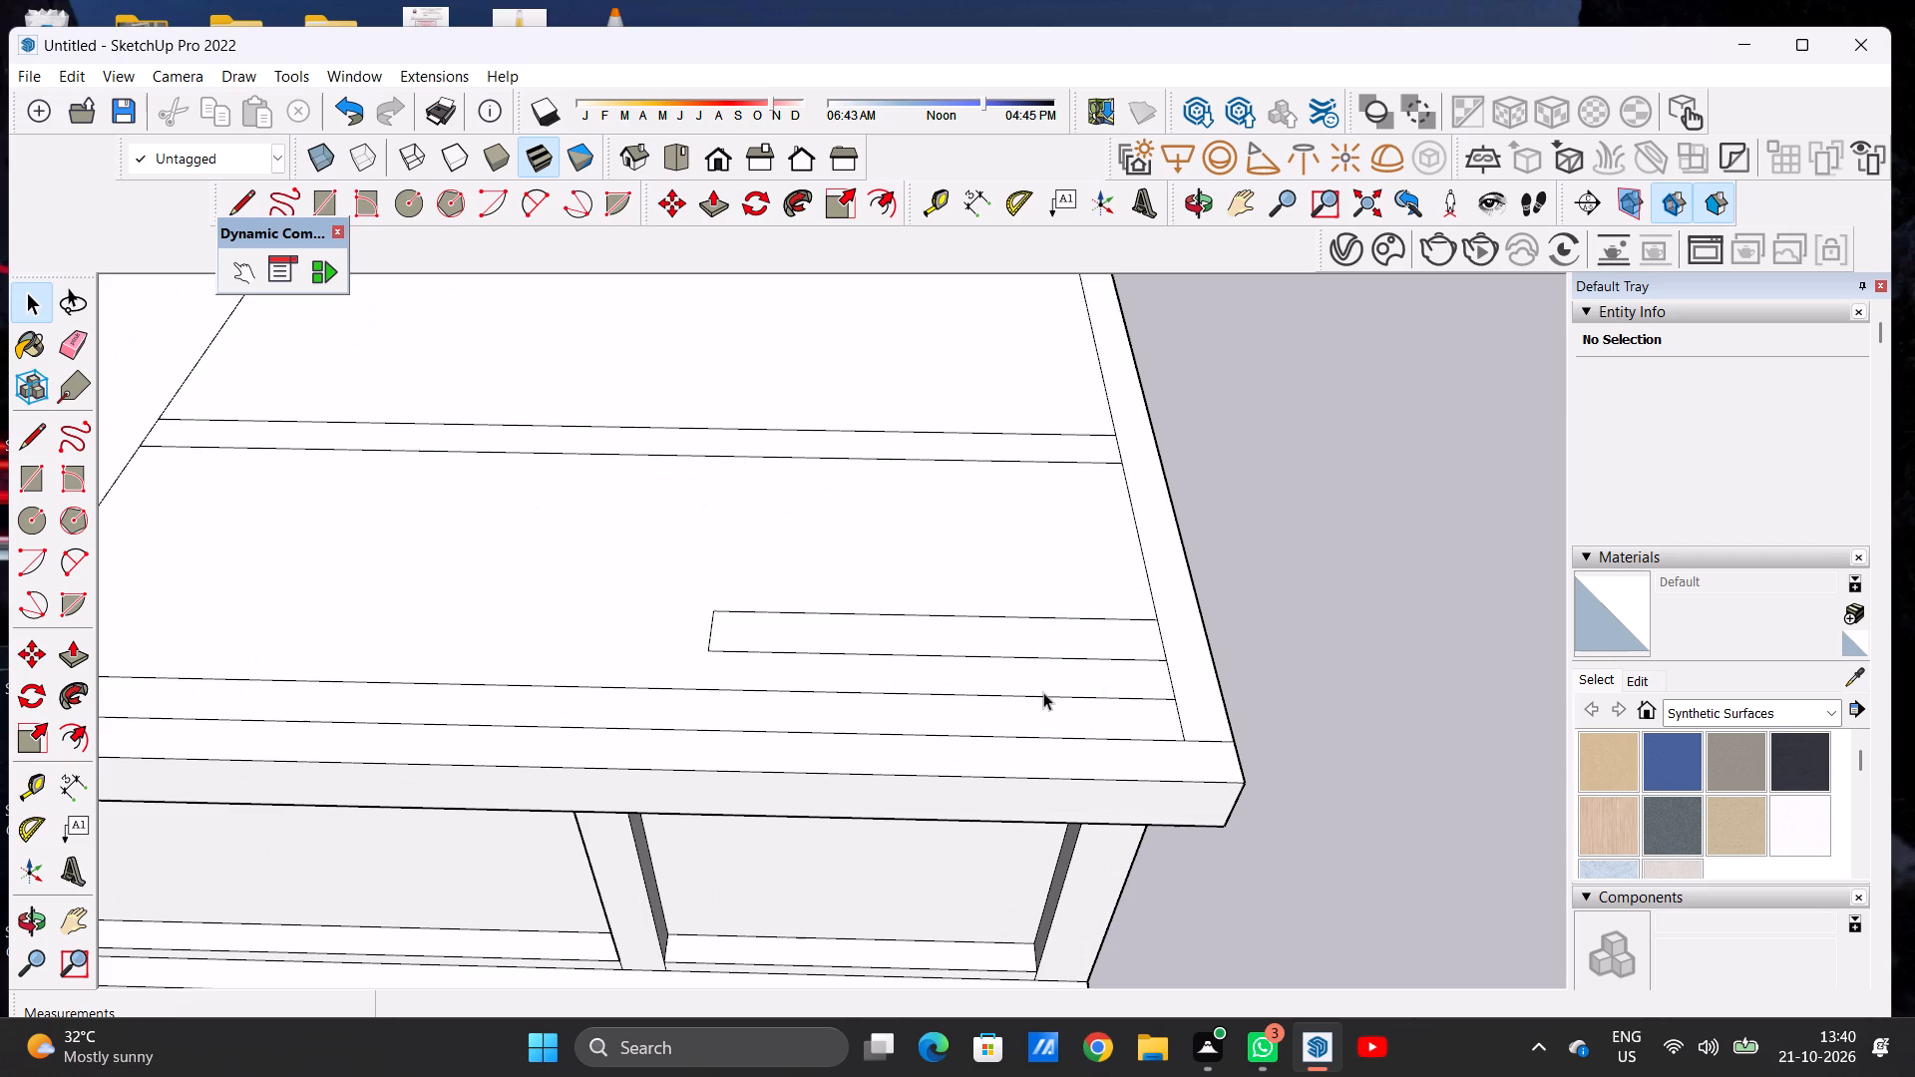
scroll(1040, 721, "down", 5)
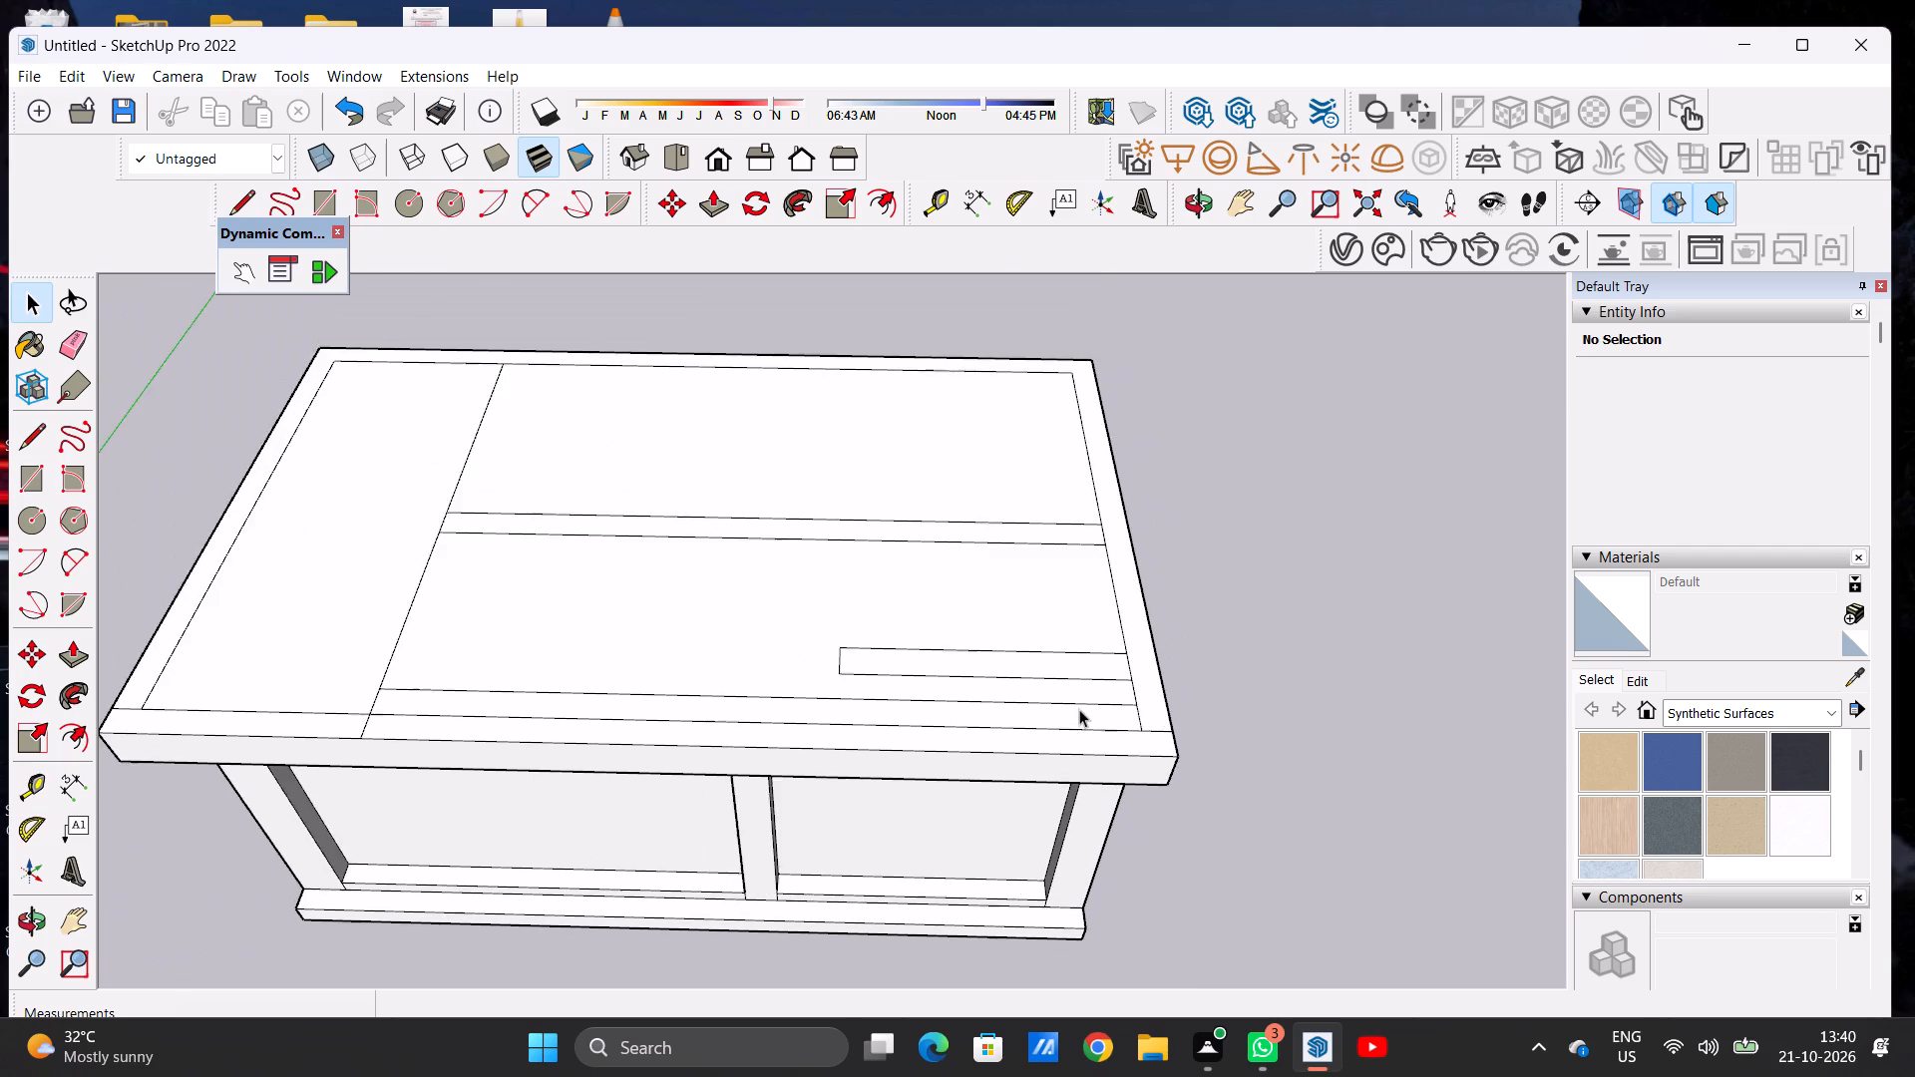
scroll(1079, 709, "down", 2)
middle_click_drag(1073, 673, 1070, 636)
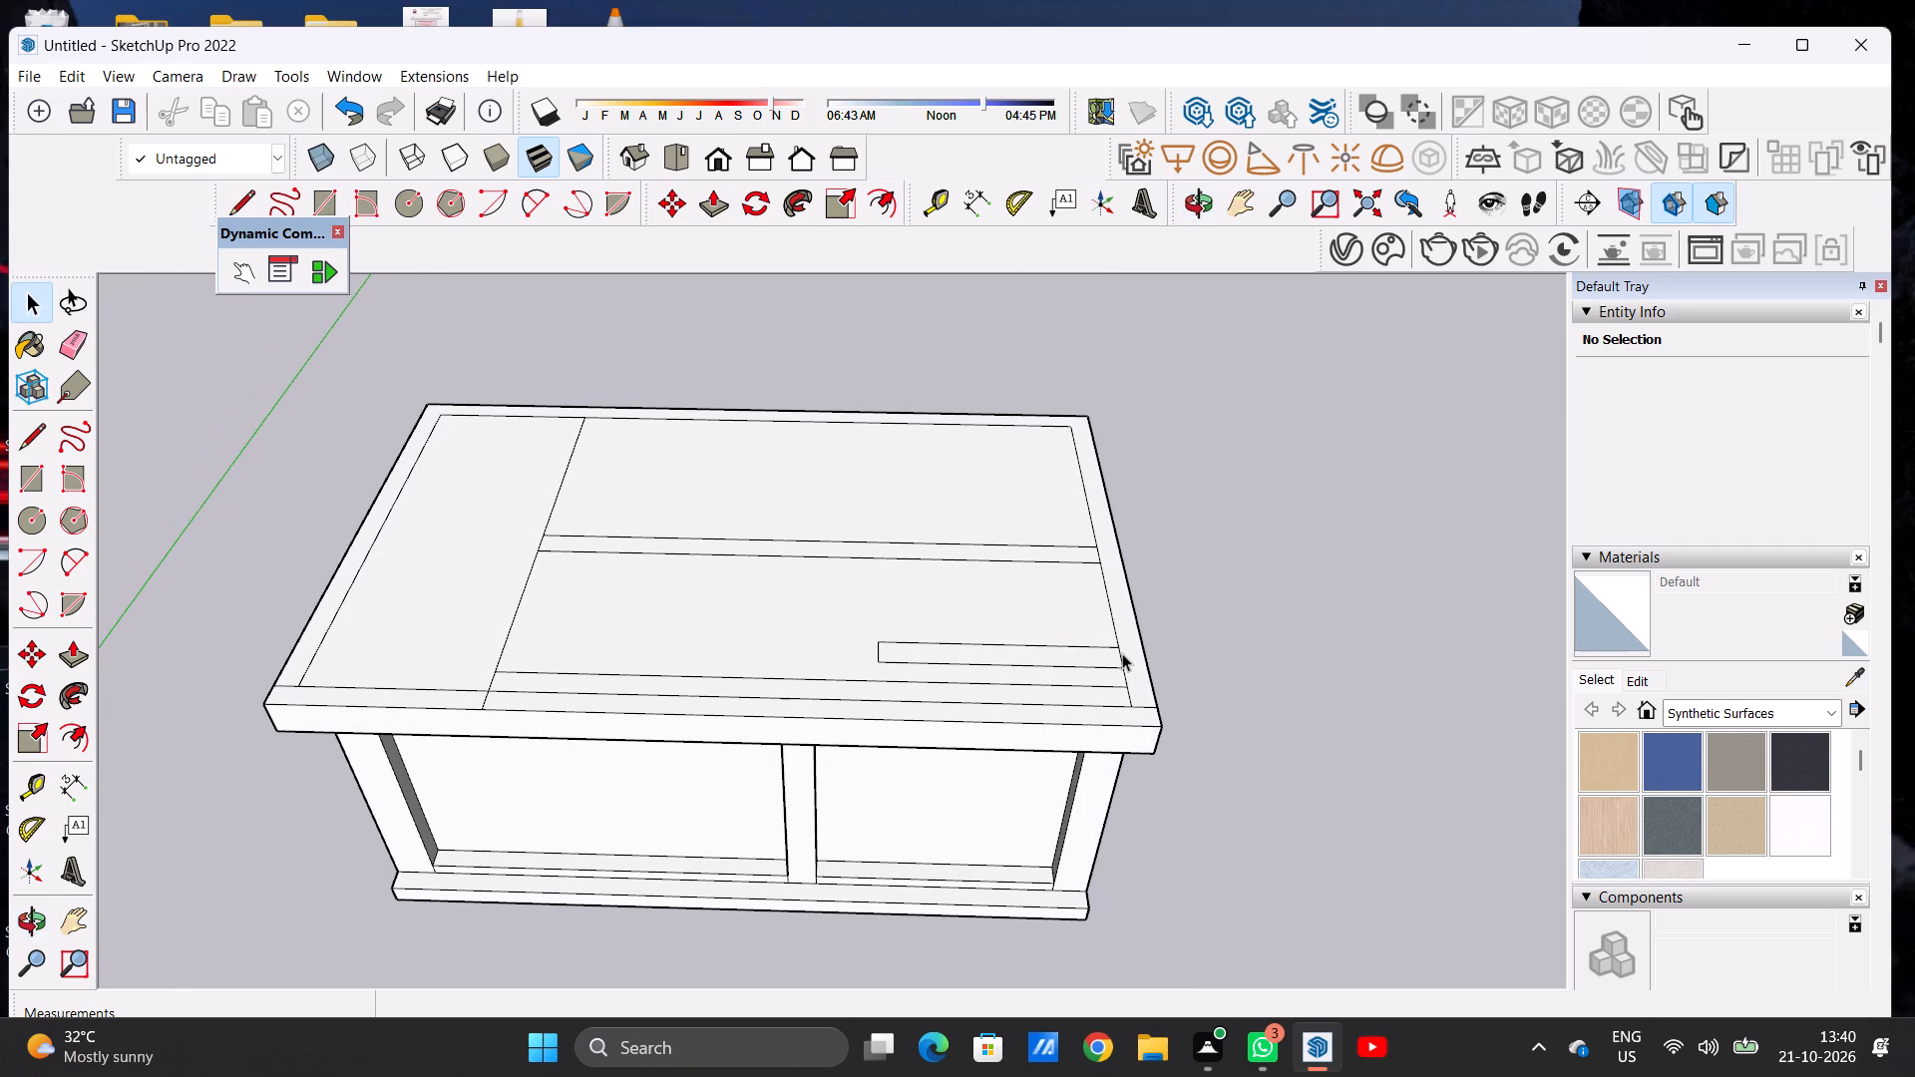
key("p")
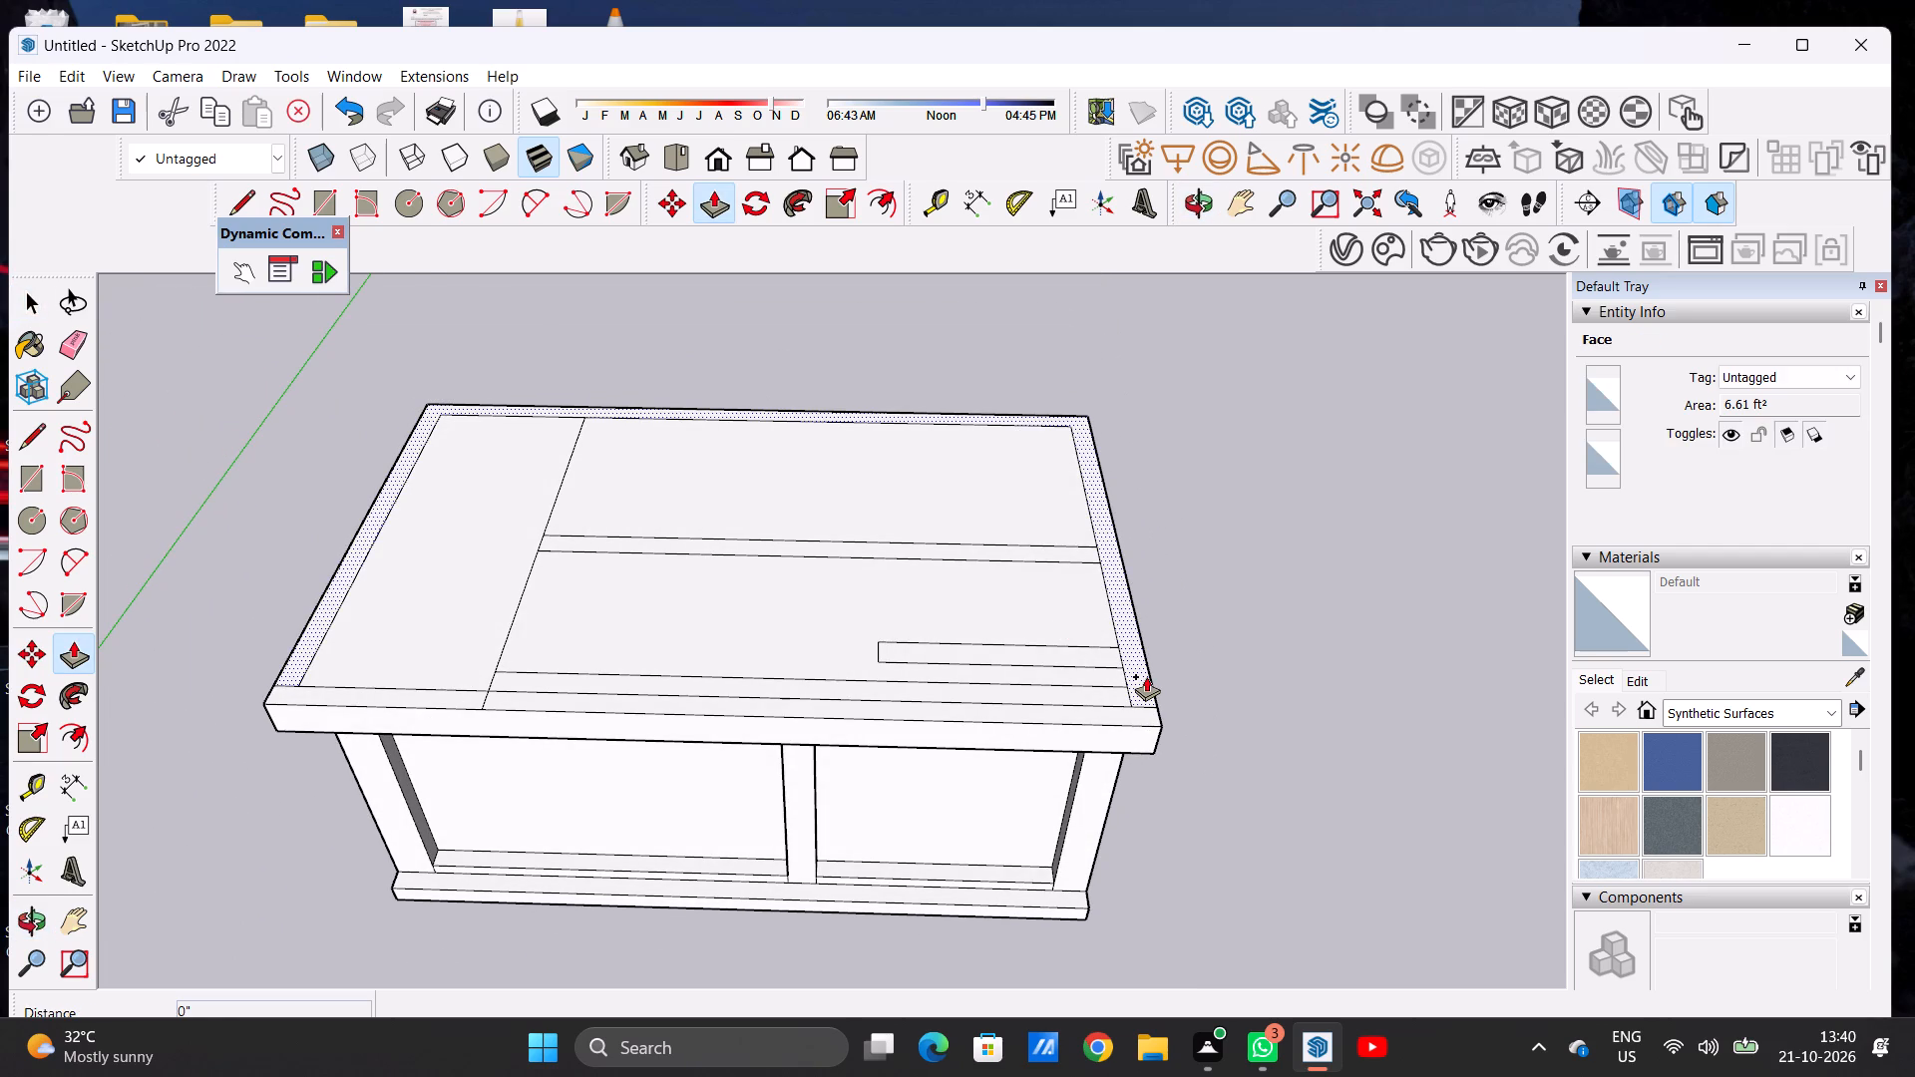
left_click(1146, 676)
scroll(1171, 566, "down", 2)
scroll(1171, 591, "up", 1)
scroll(1171, 595, "down", 4)
middle_click_drag(1189, 529, 1174, 409)
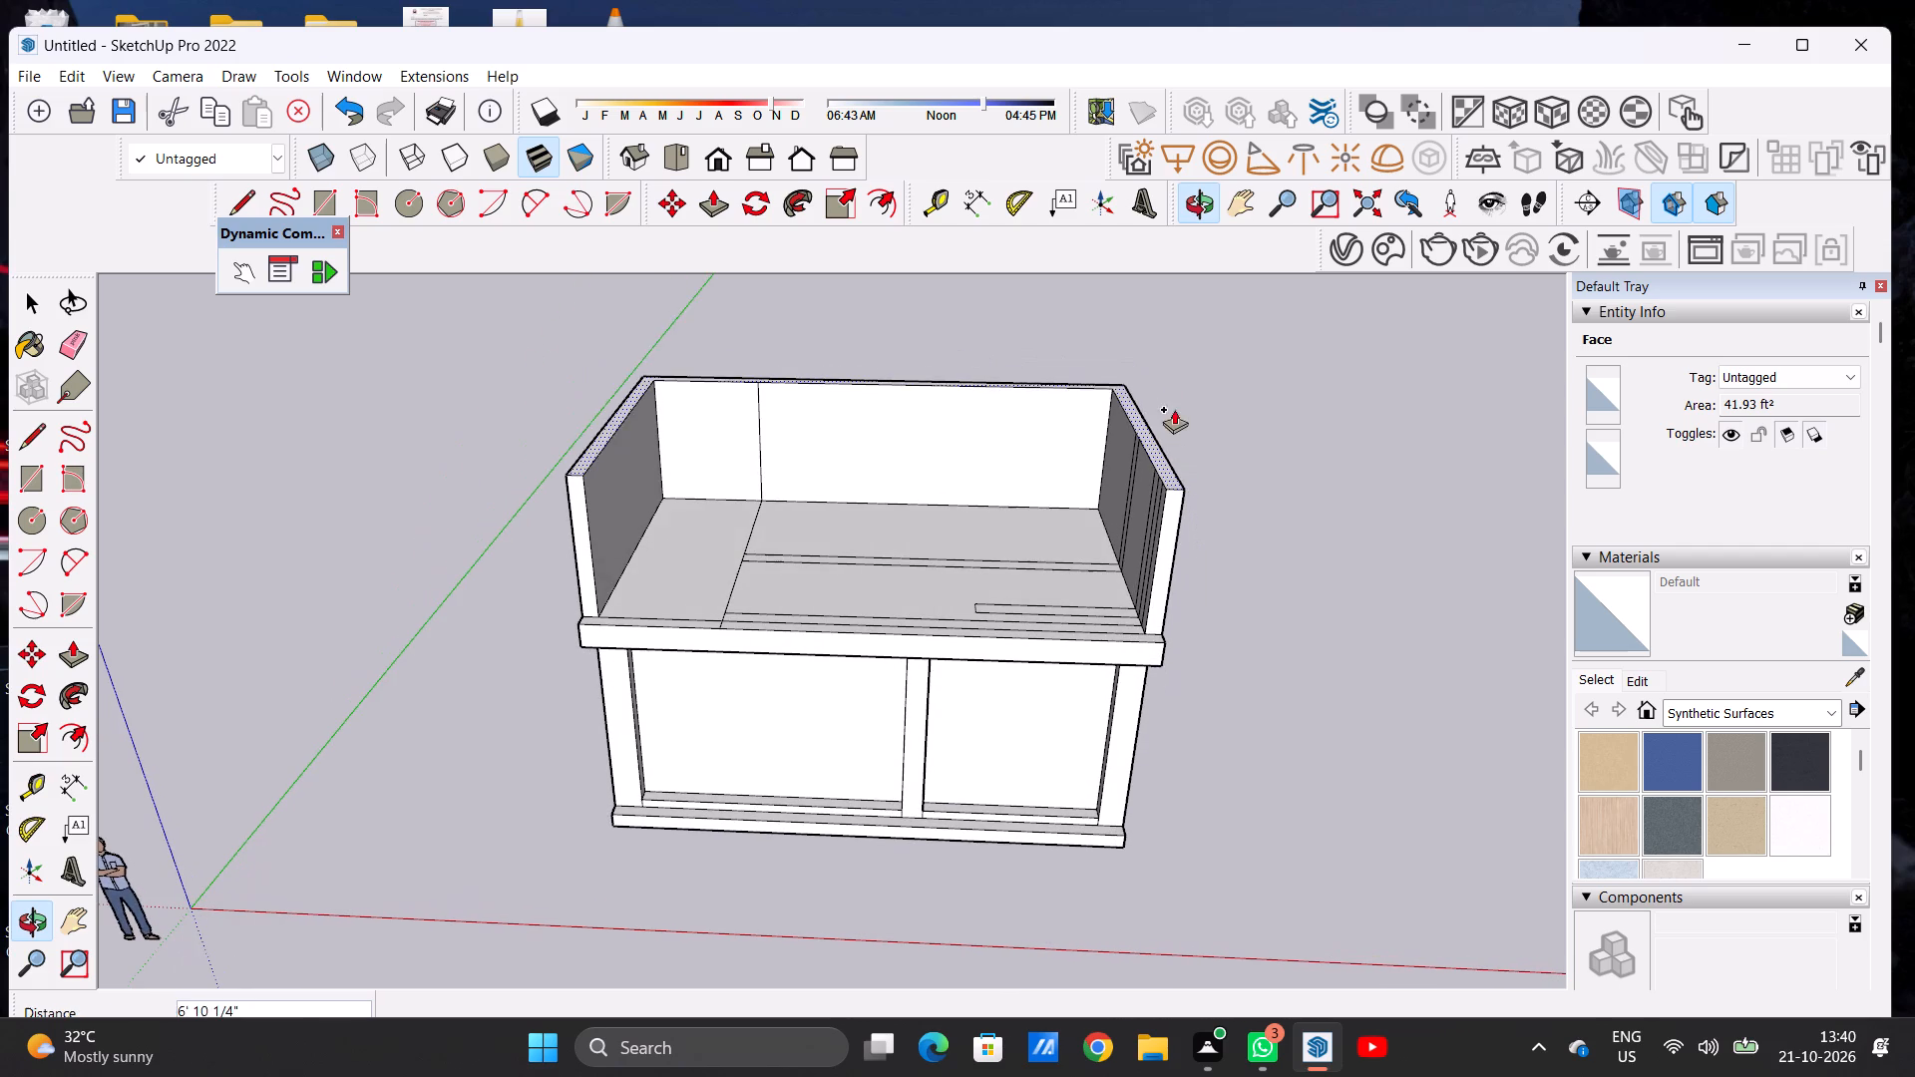
type("10'")
key("Return")
key("space")
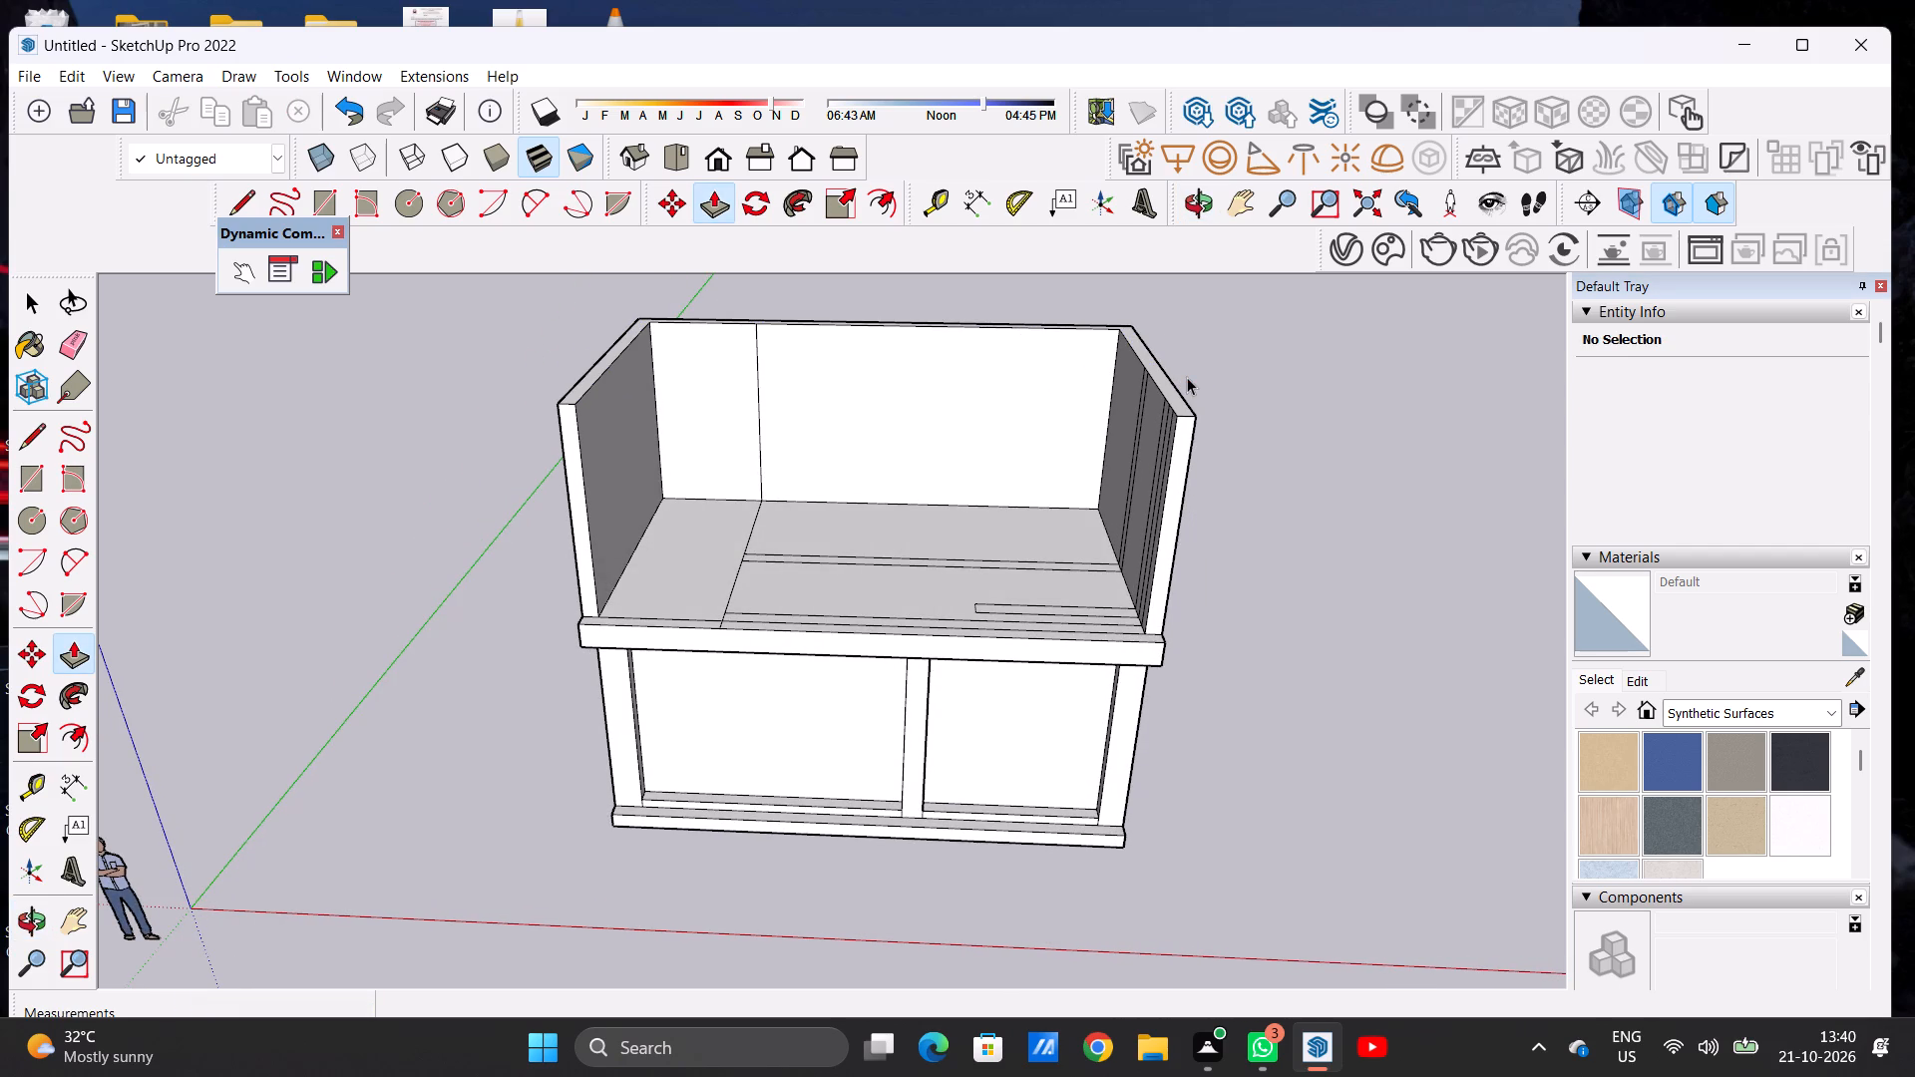
Push/Pull the narrower roof panel beside the dividing line upward 10', level with the top of the upper walls.
scroll(887, 524, "down", 4)
middle_click_drag(962, 542, 968, 517)
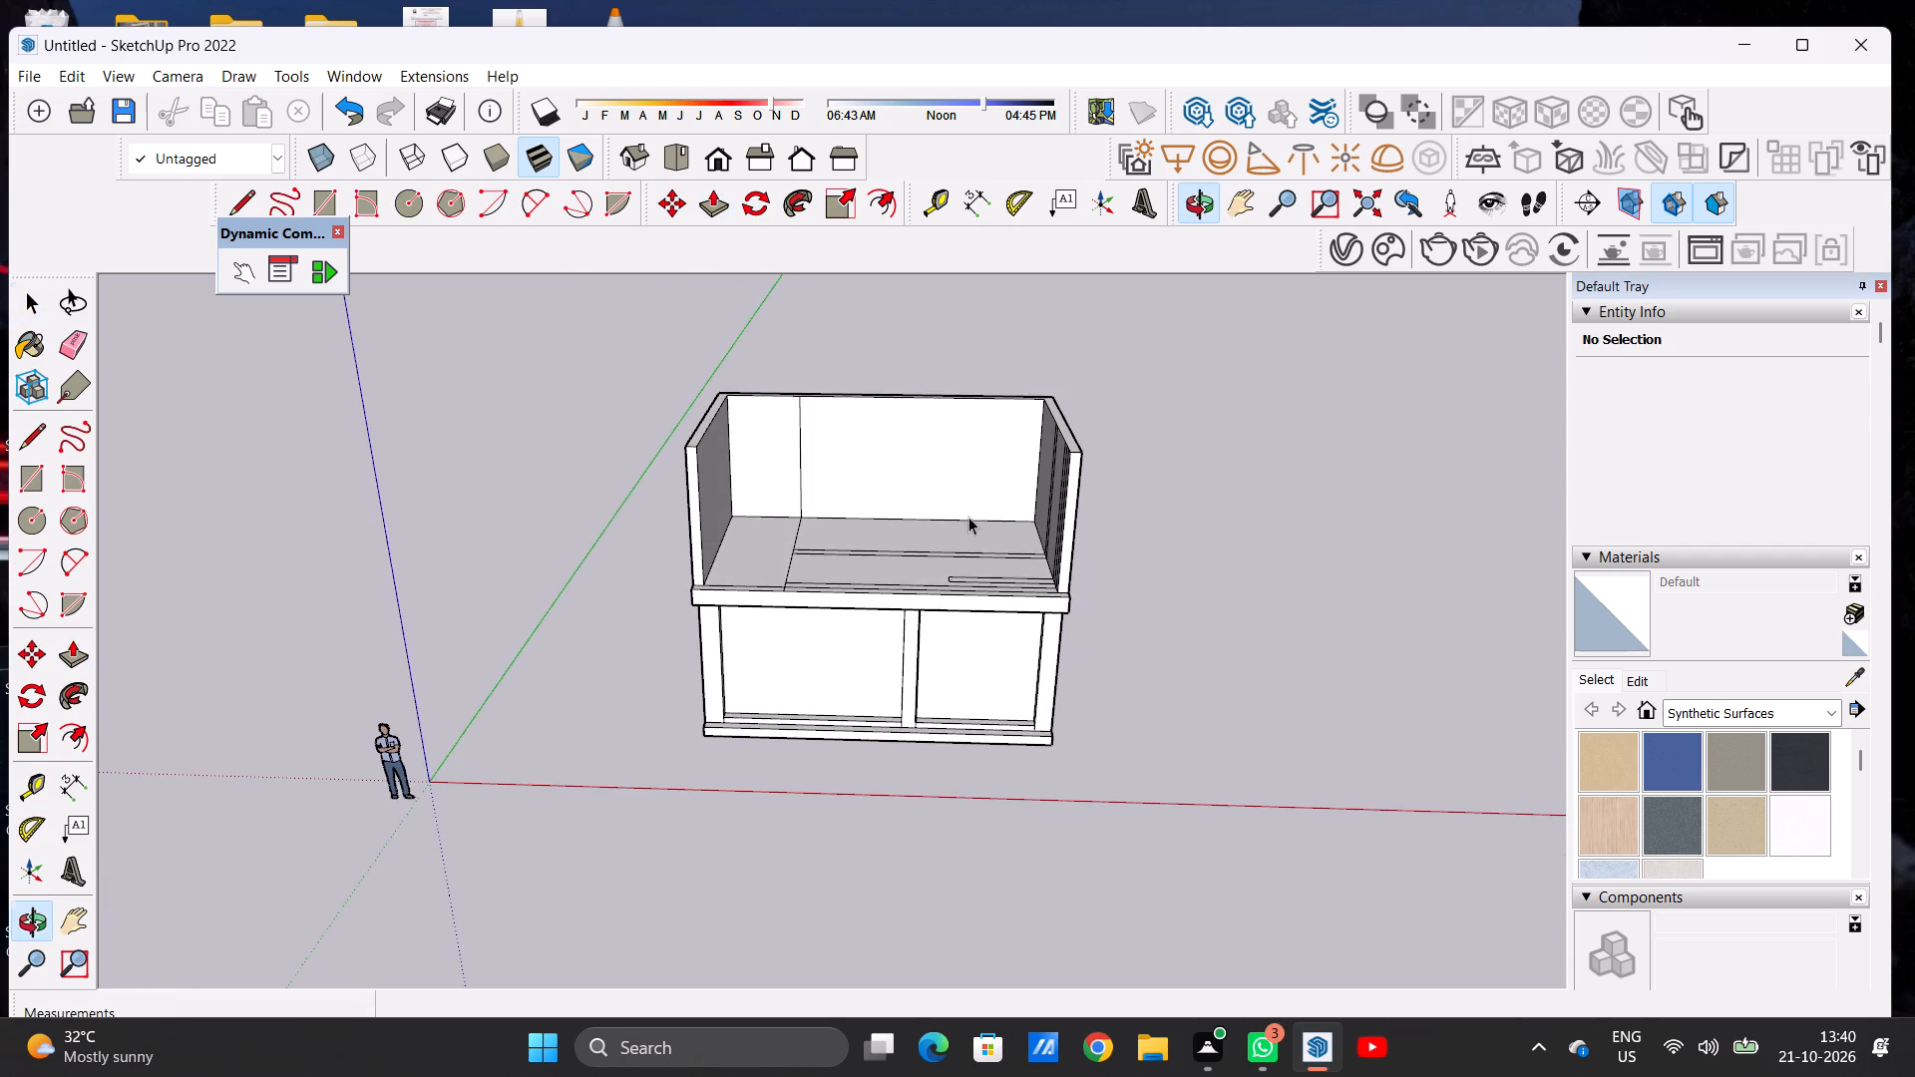
scroll(940, 509, "up", 1)
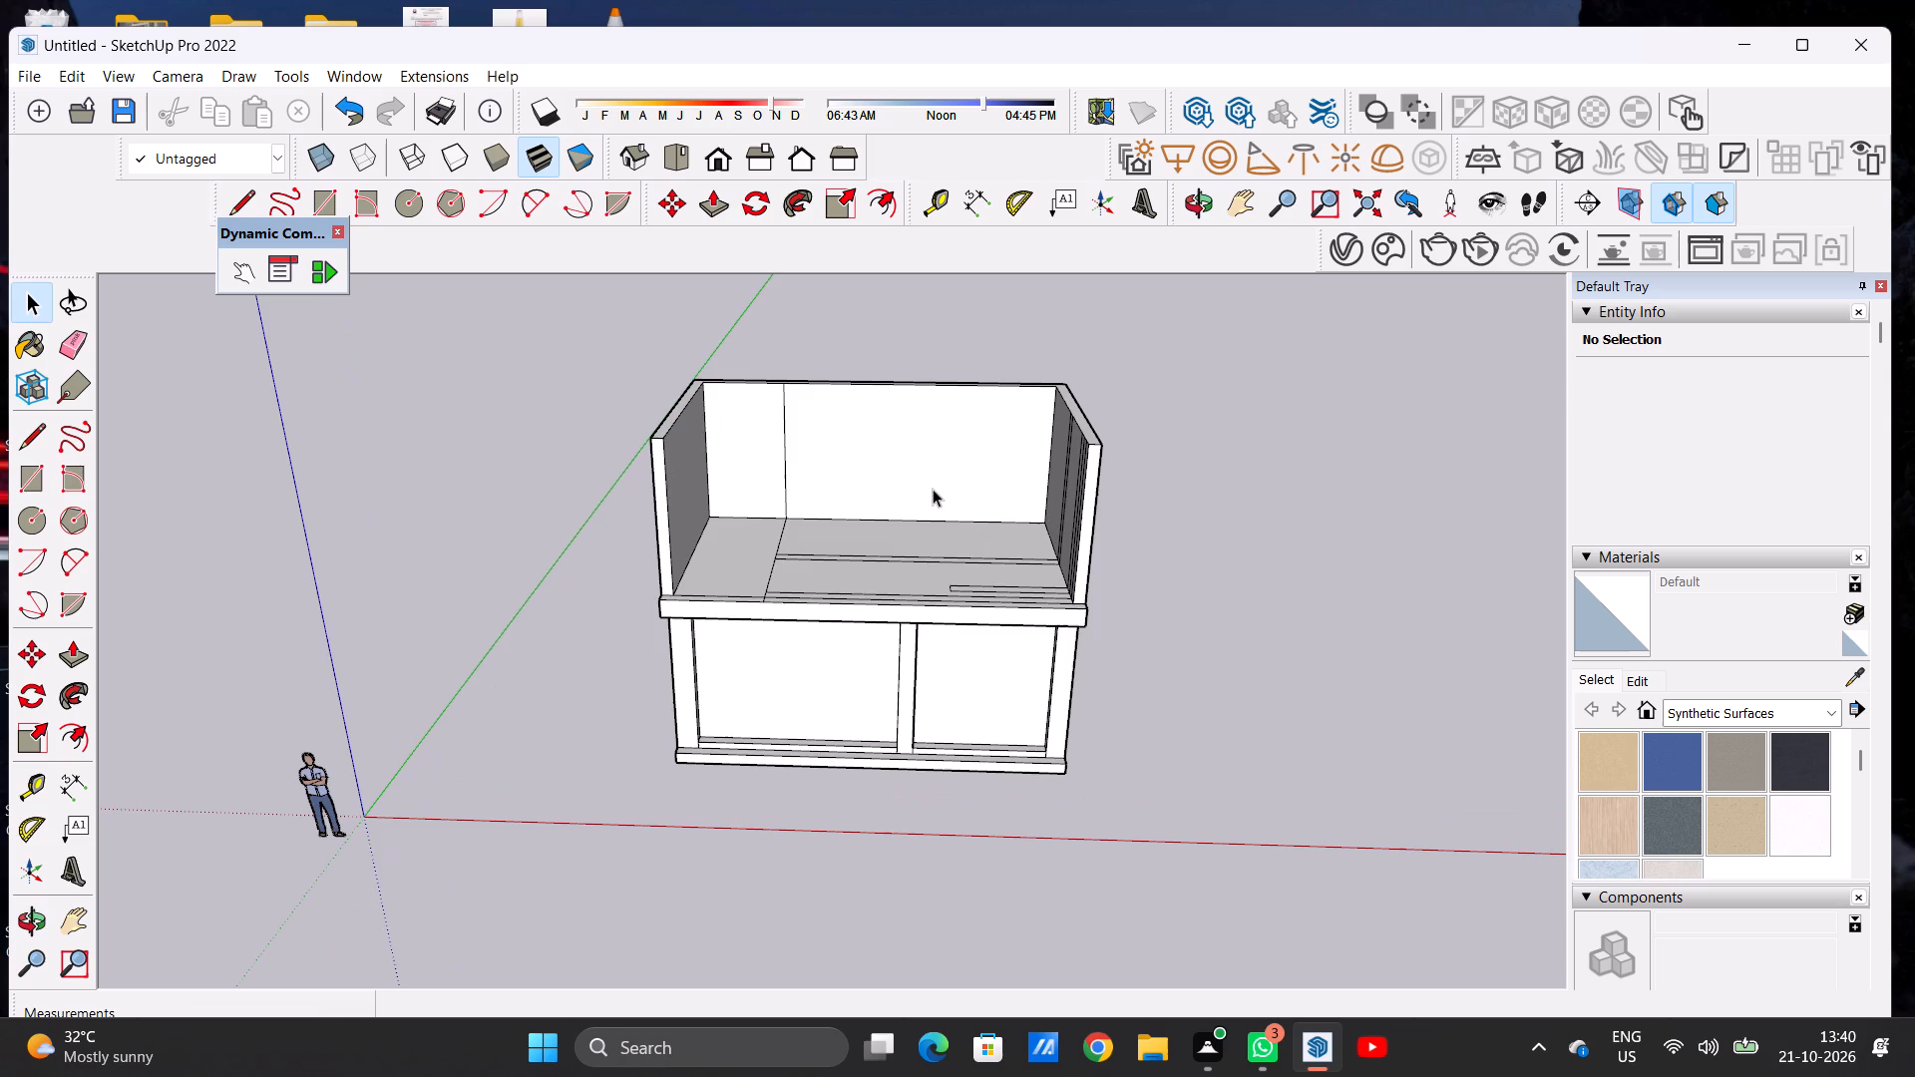
scroll(936, 538, "down", 2)
scroll(958, 545, "up", 7)
middle_click_drag(947, 538, 960, 709)
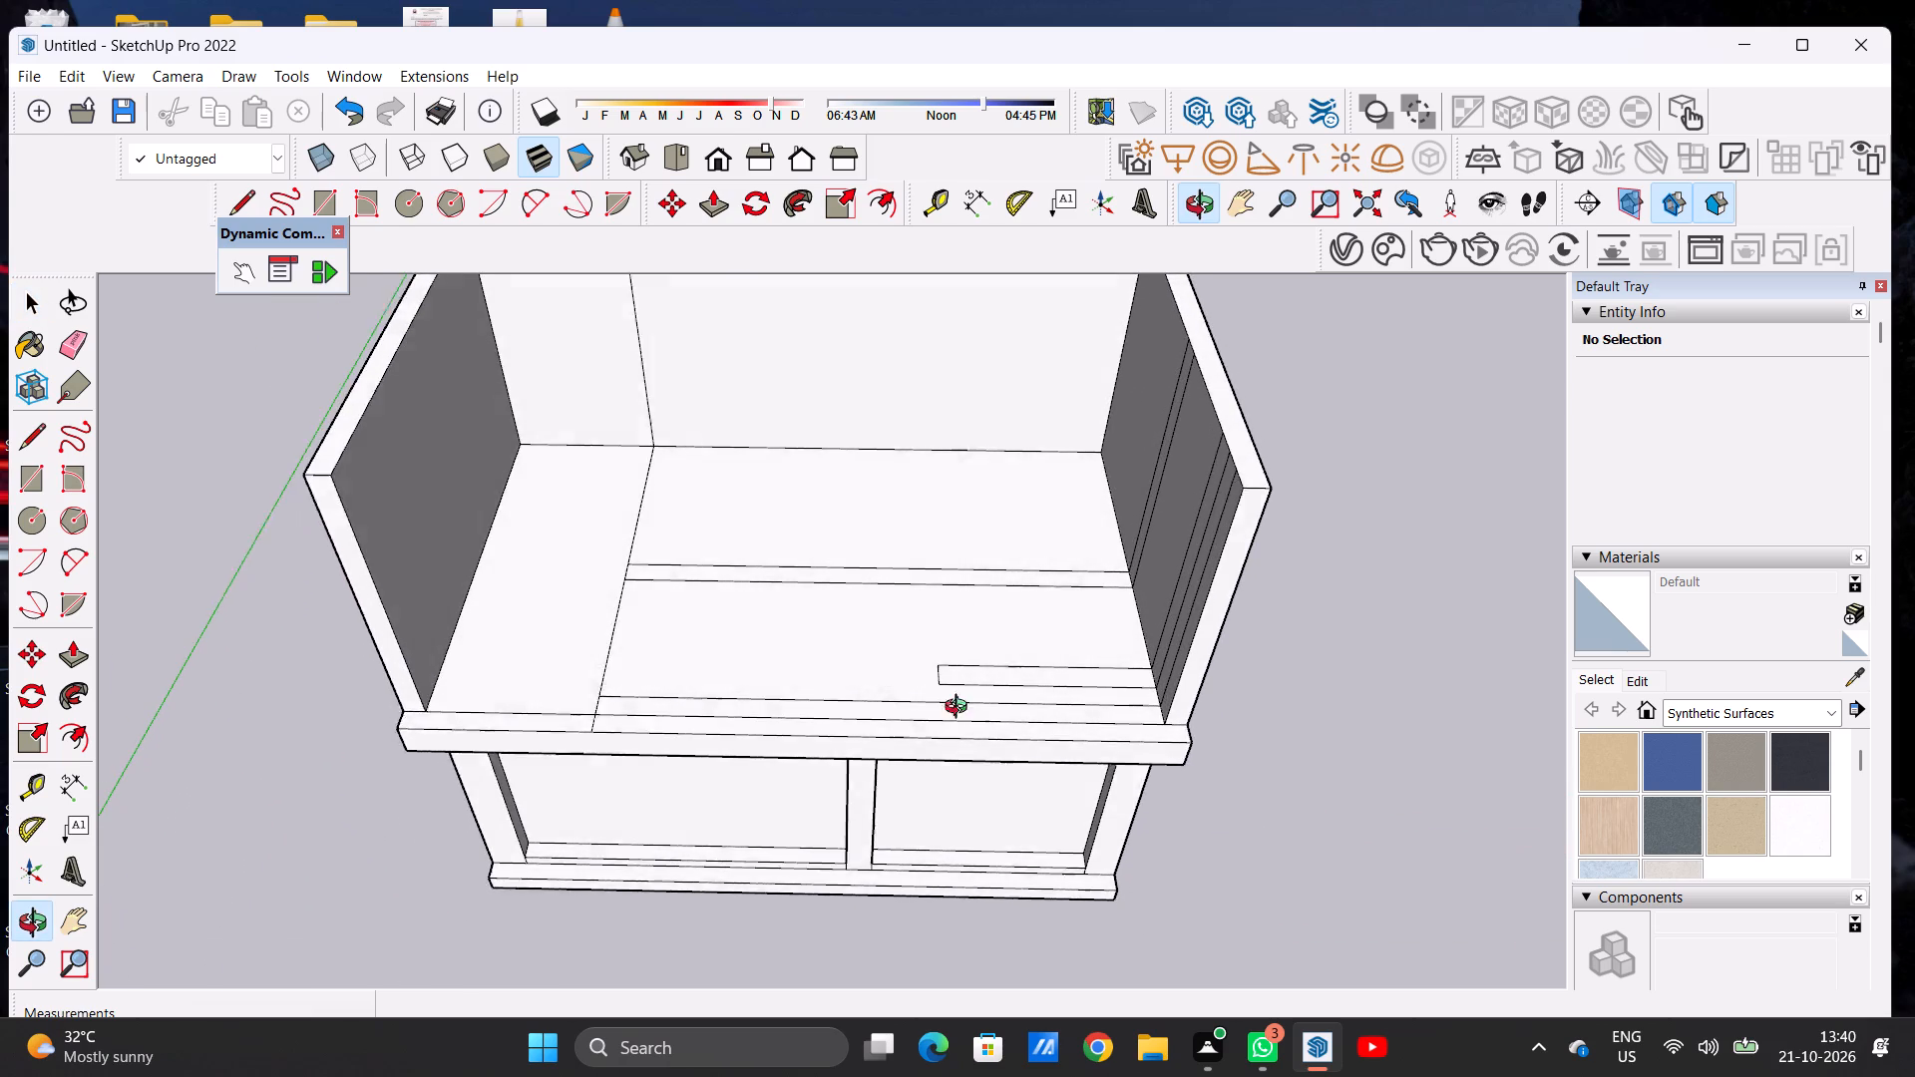
middle_click_drag(960, 709, 967, 718)
scroll(820, 647, "up", 2)
key("p")
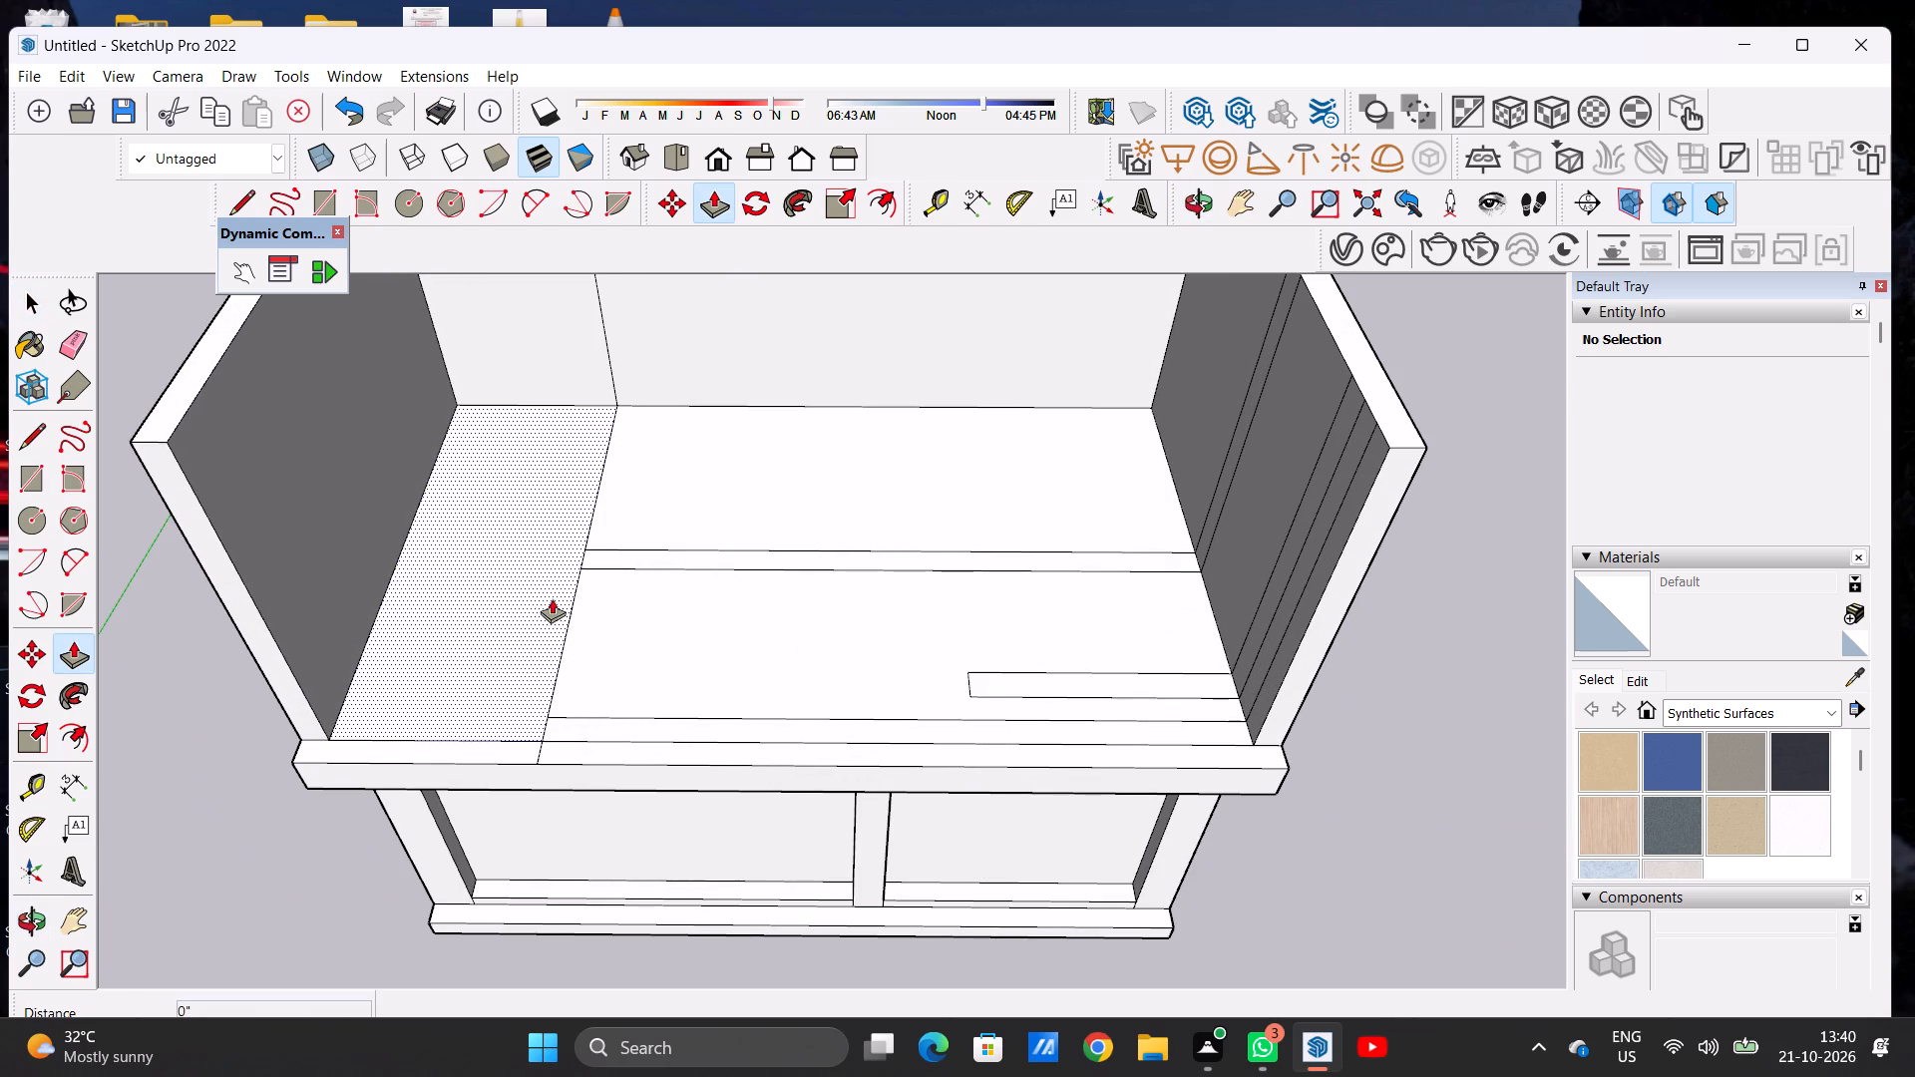
left_click(540, 598)
scroll(518, 476, "down", 7)
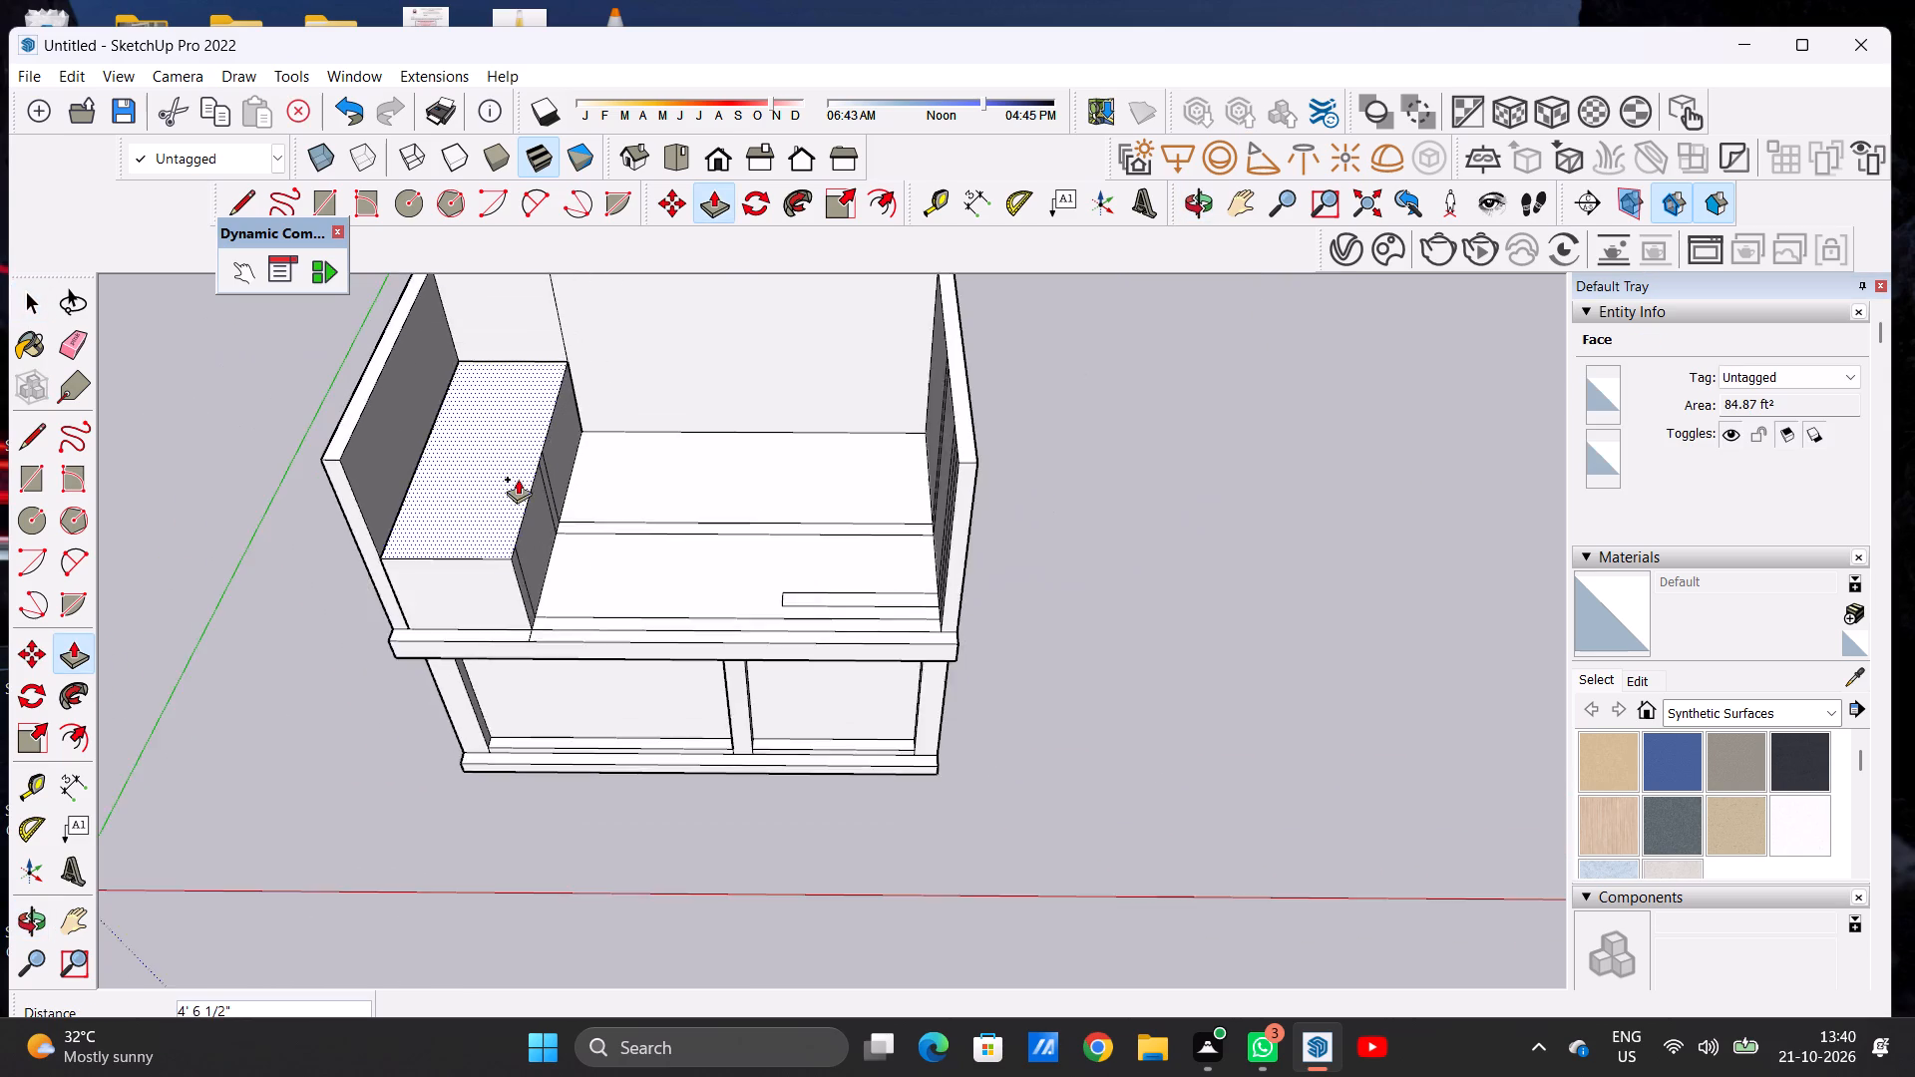
scroll(518, 479, "down", 5)
scroll(546, 368, "up", 15)
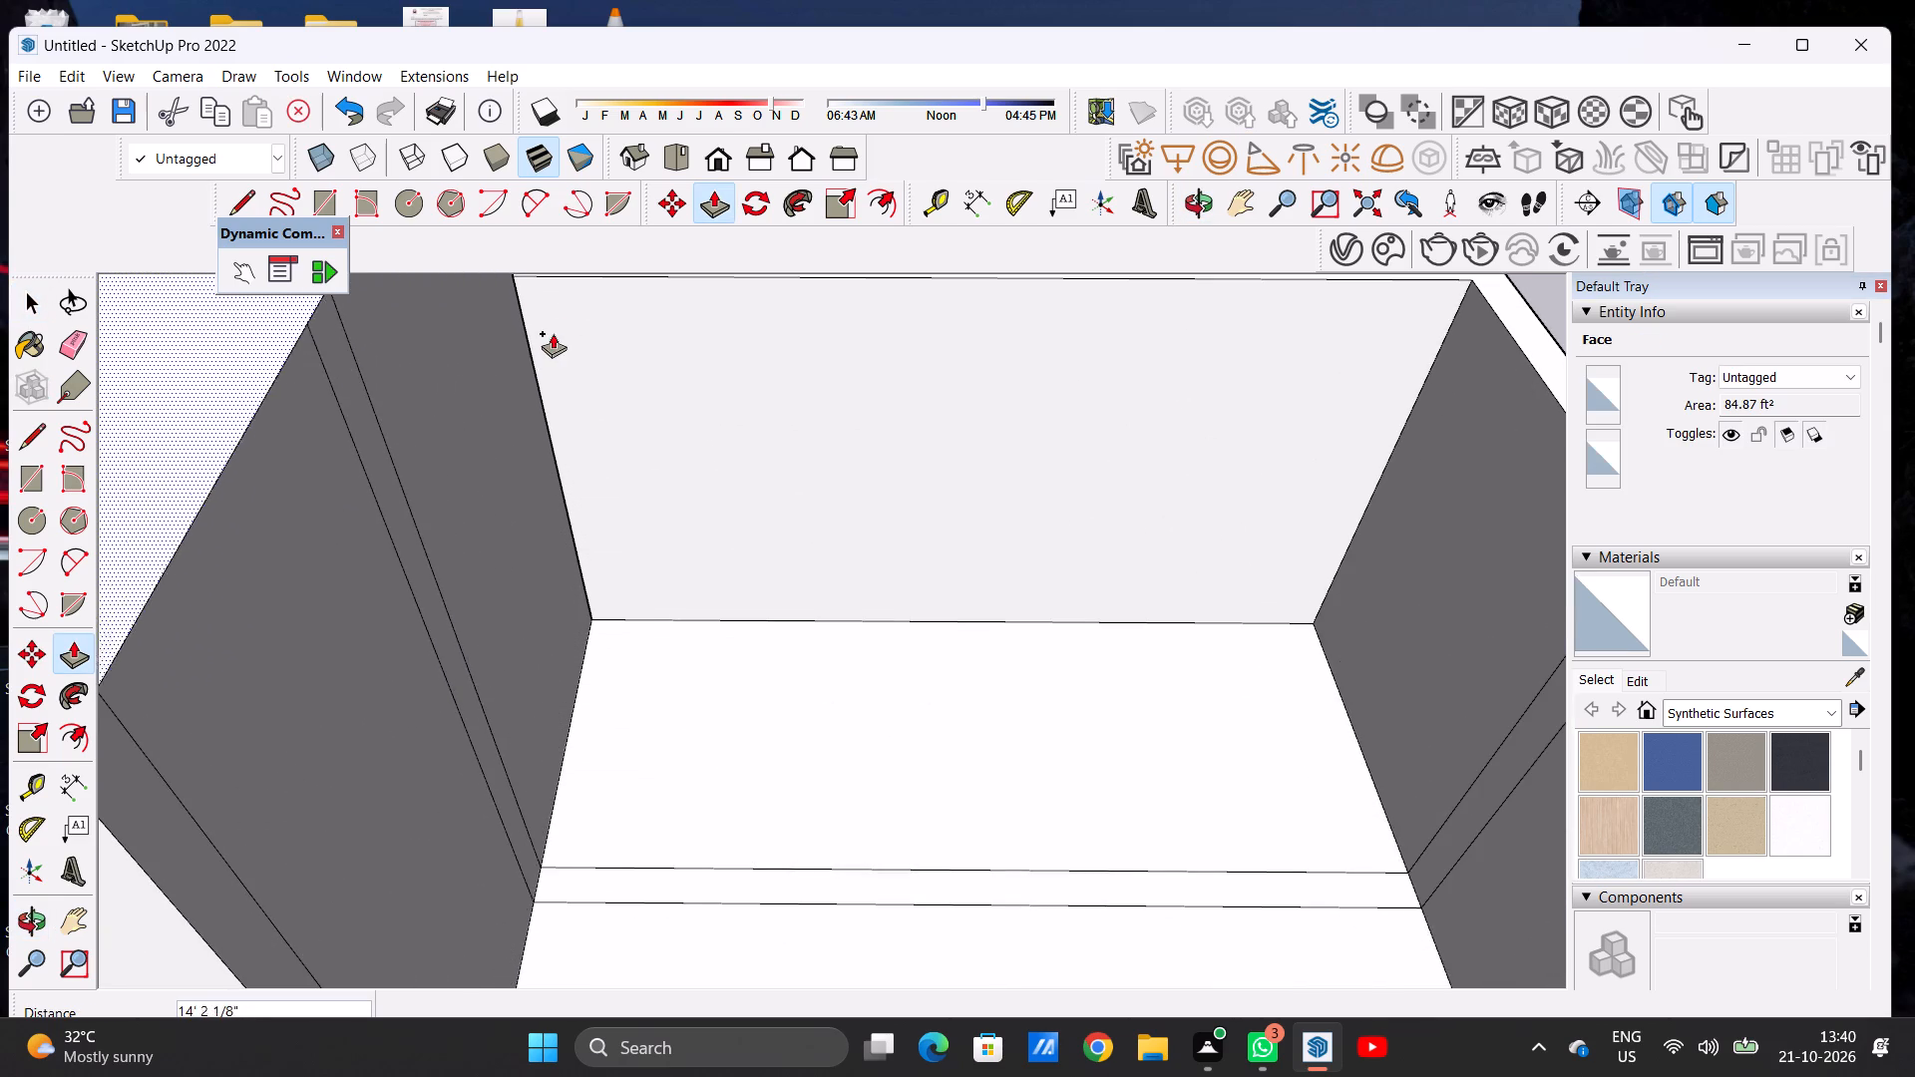
scroll(550, 339, "down", 10)
left_click(610, 315)
key("space")
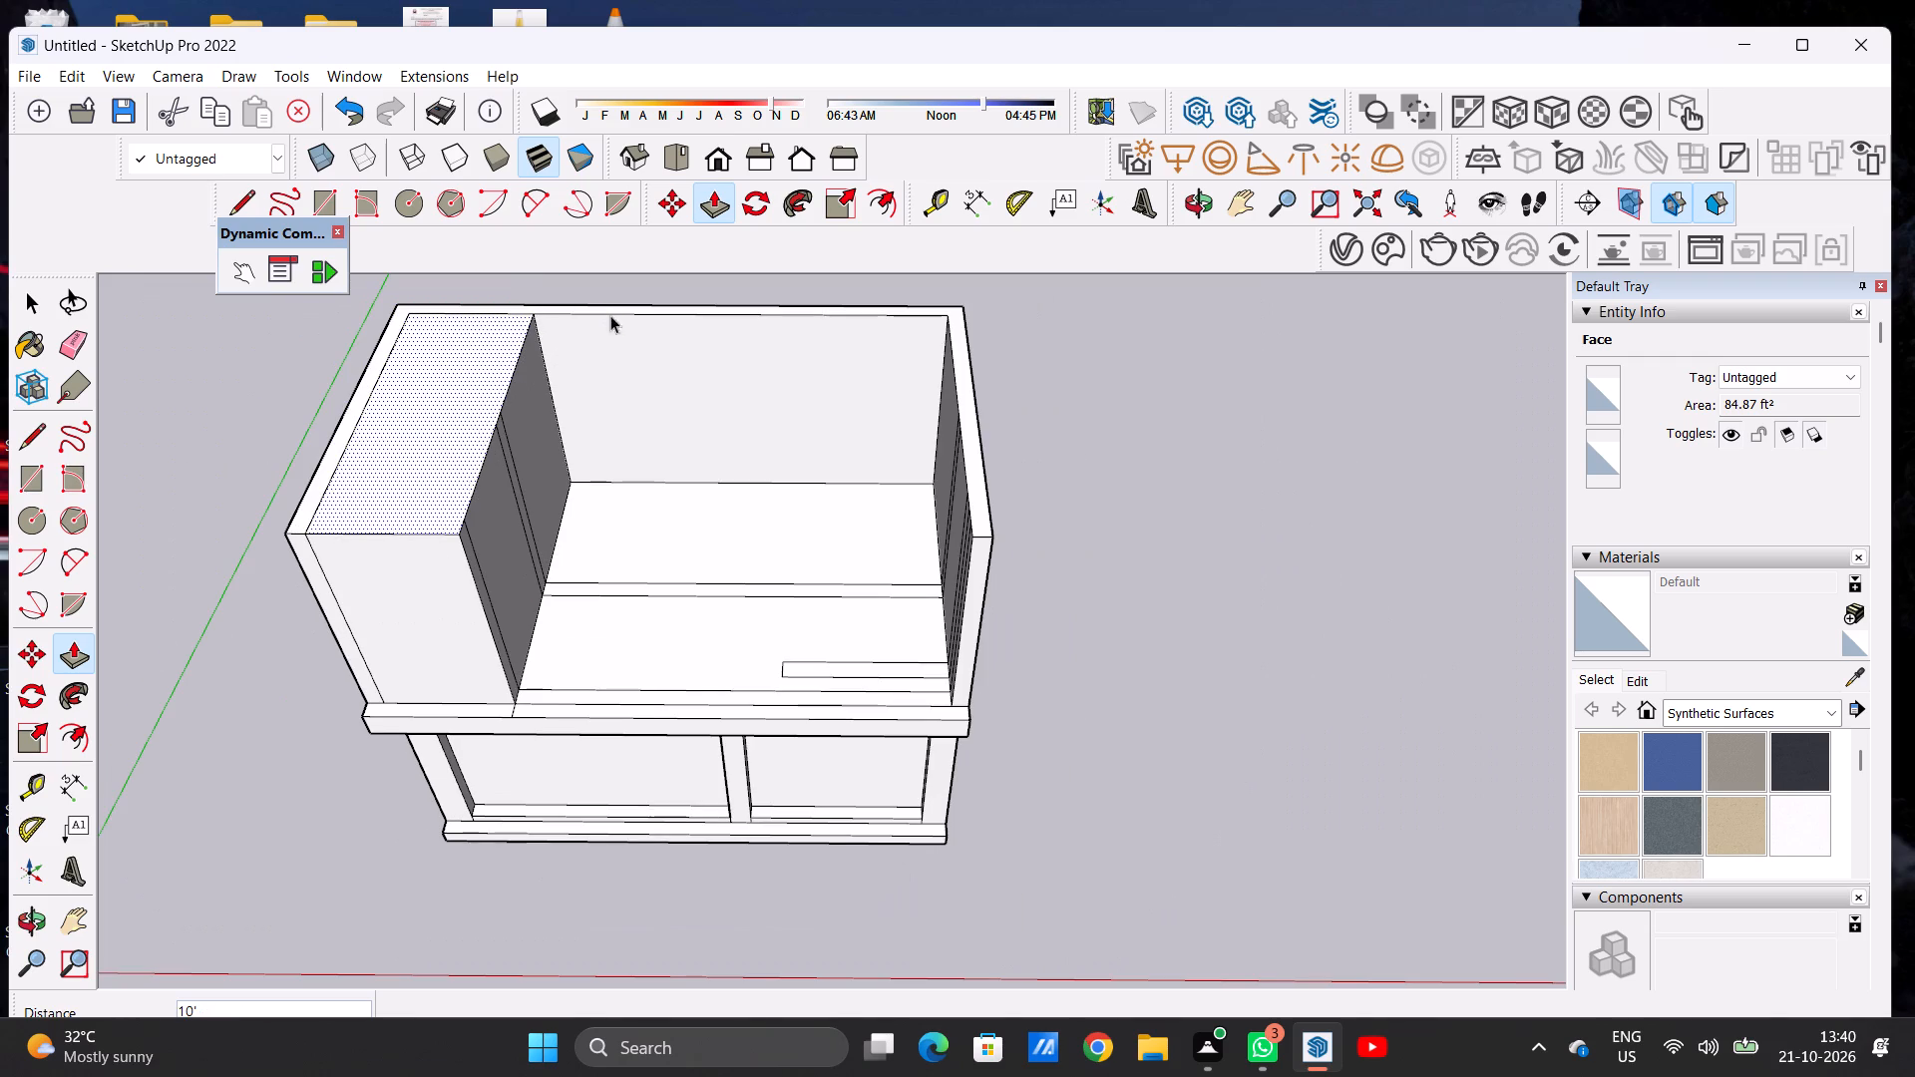
scroll(483, 698, "down", 3)
middle_click_drag(533, 485, 531, 439)
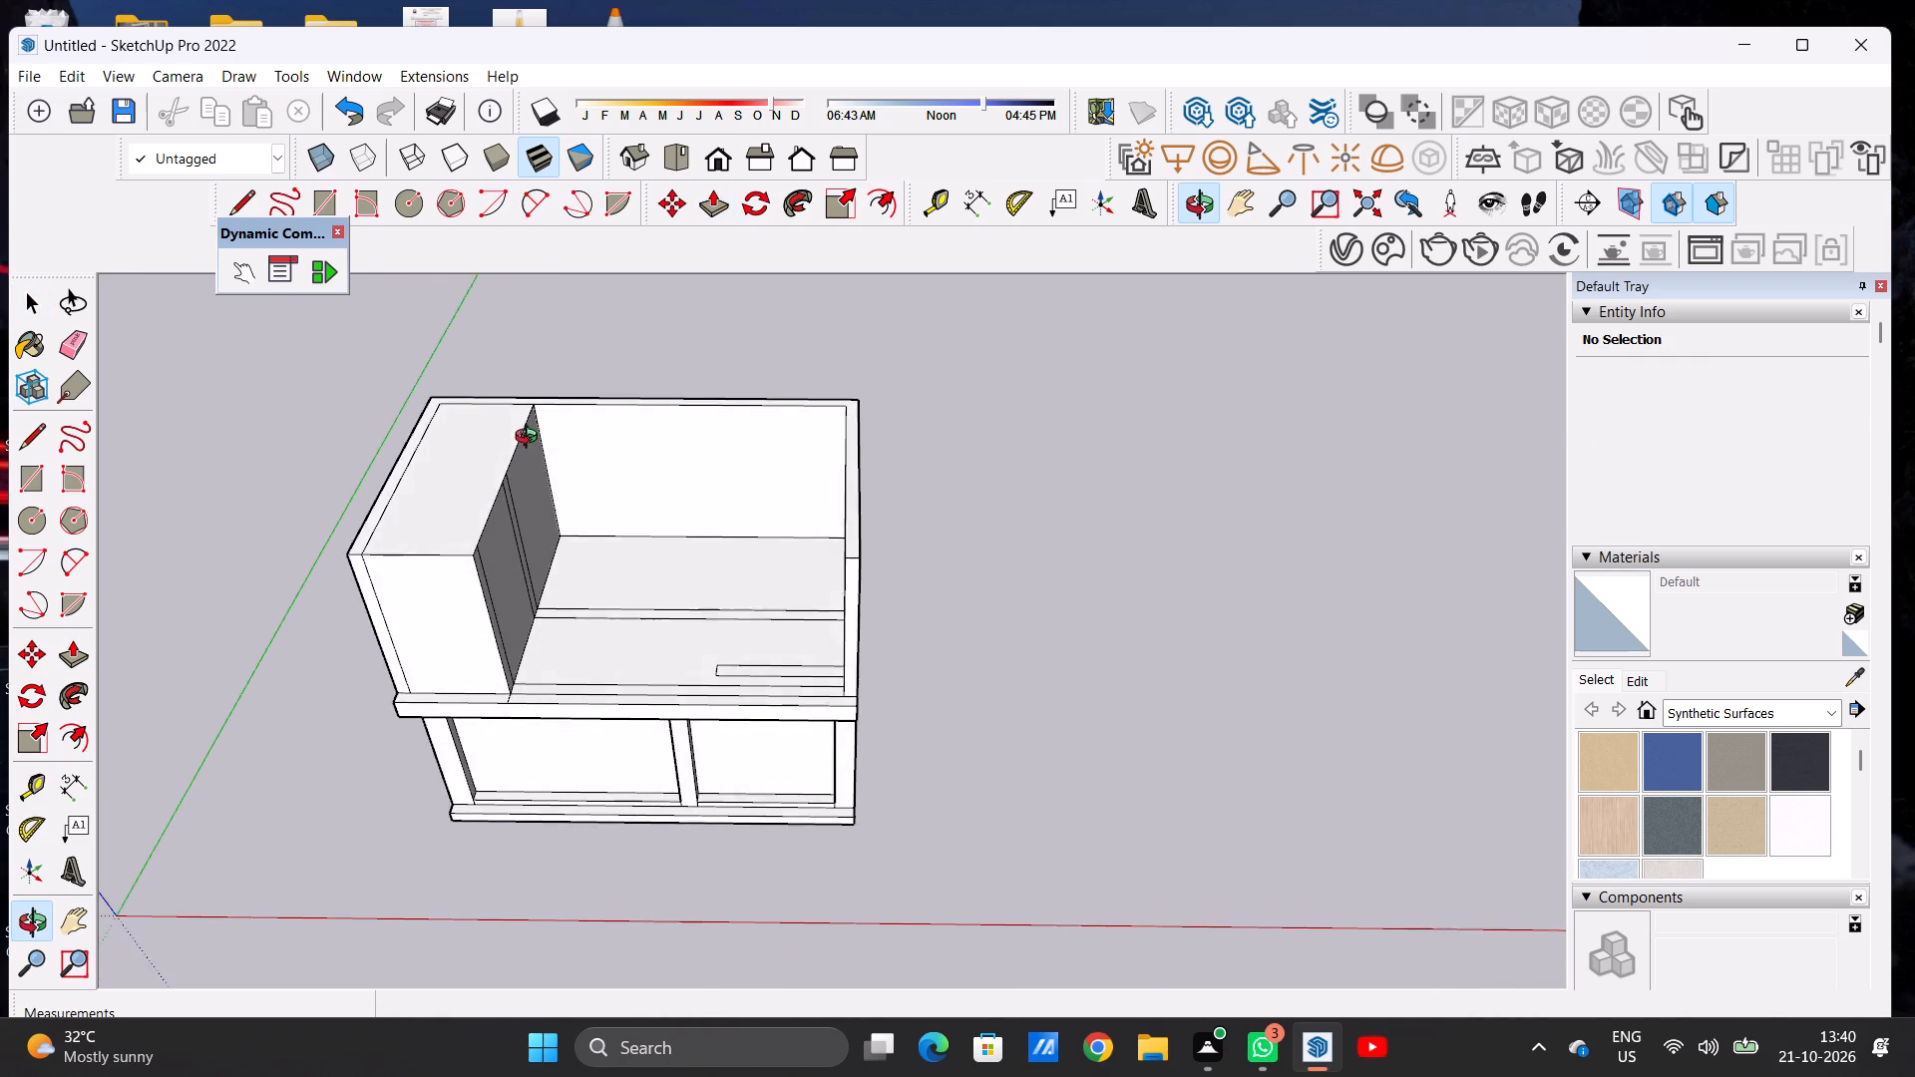
Push/Pull the long strip across the larger roof panel upward 10', level with the top of the upper walls.
middle_click_drag(531, 439, 617, 430)
scroll(646, 626, "down", 3)
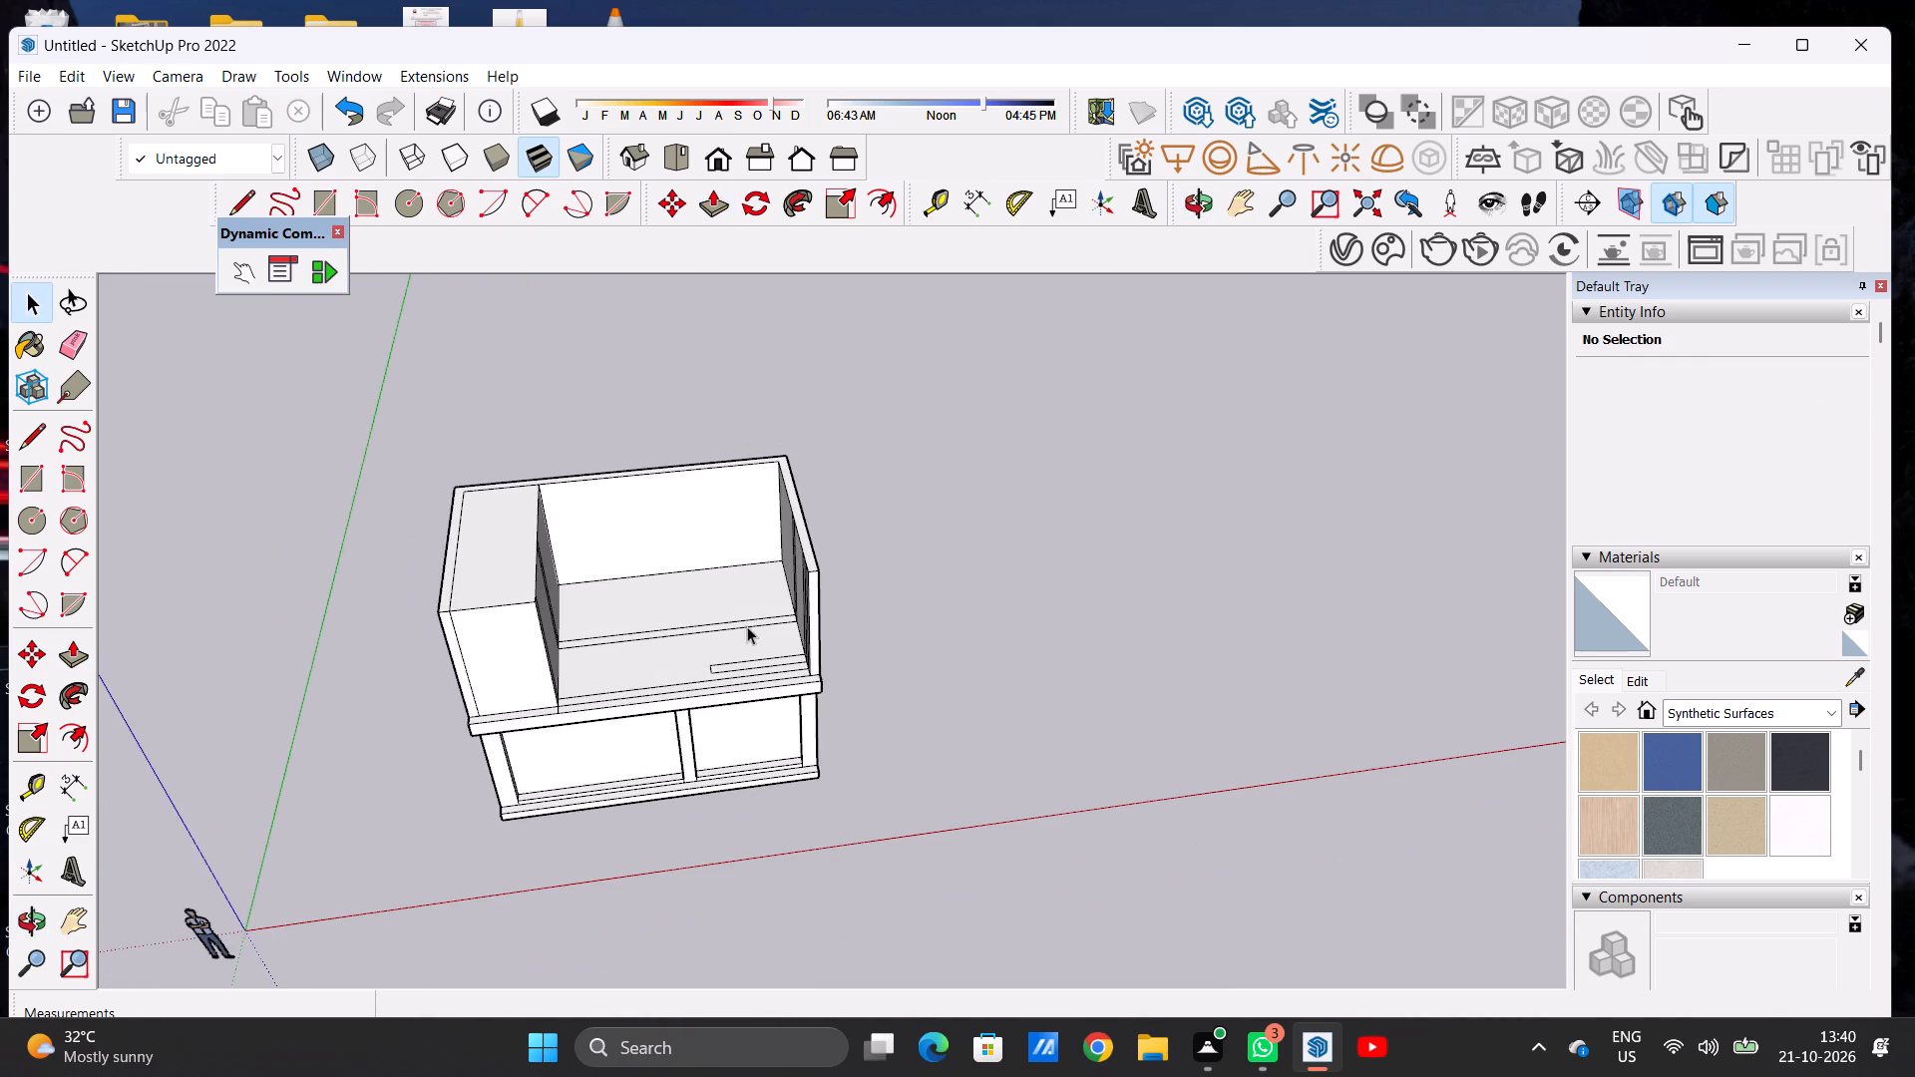
scroll(747, 626, "up", 7)
middle_click_drag(823, 620, 754, 760)
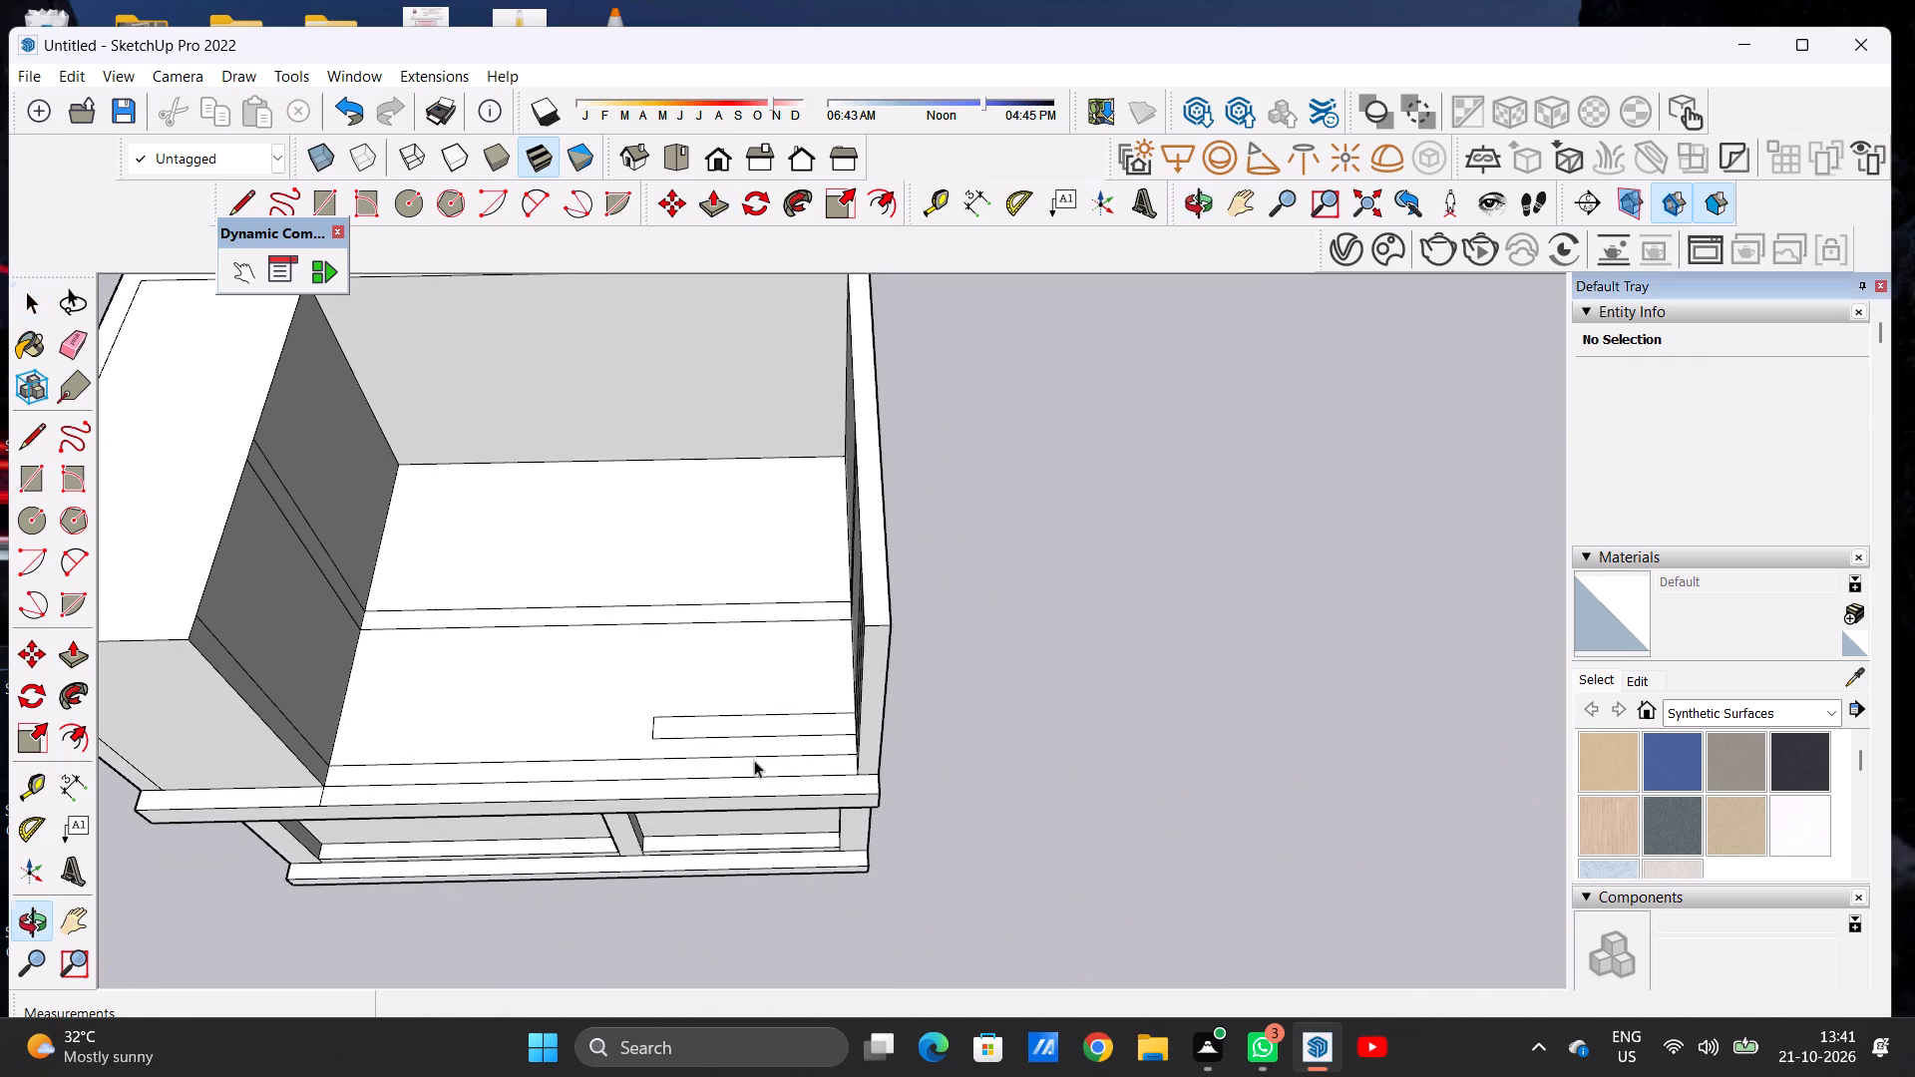
scroll(775, 604, "down", 5)
scroll(600, 614, "up", 2)
middle_click_drag(598, 612, 609, 598)
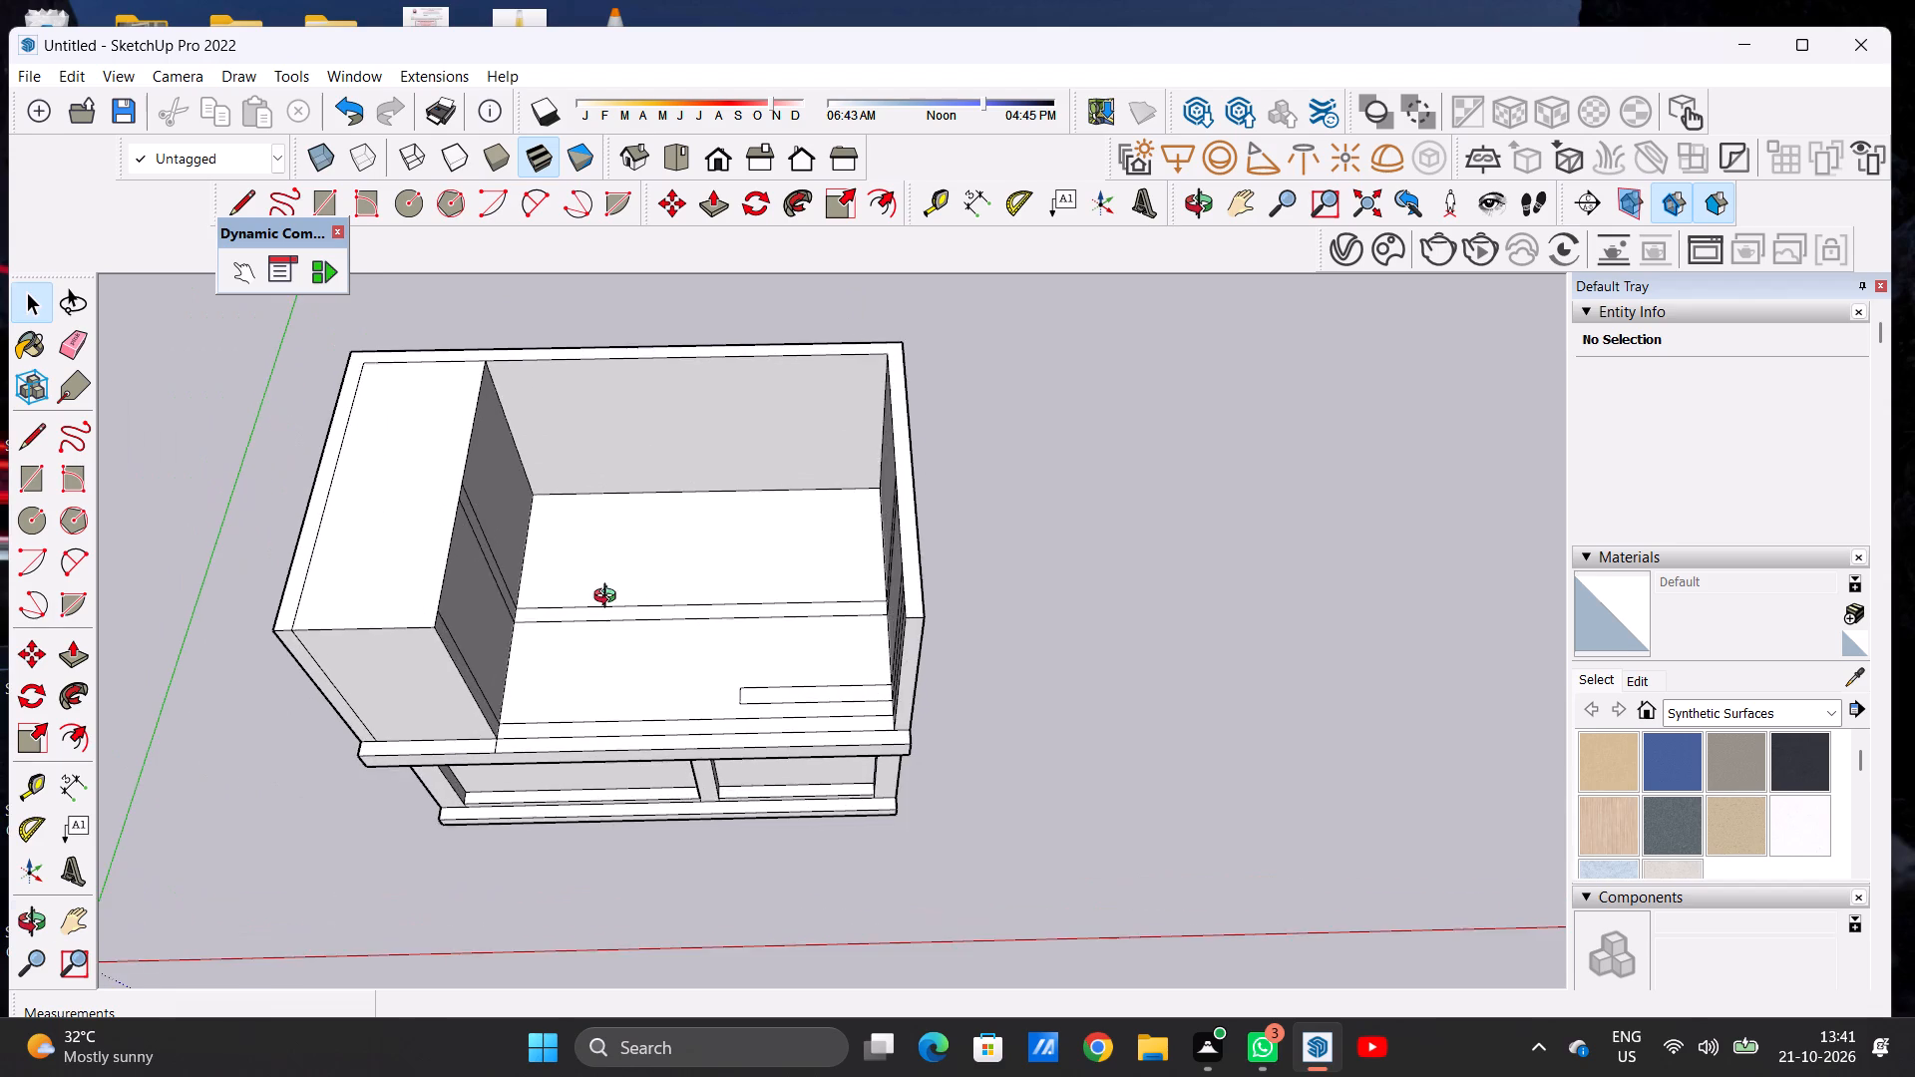
middle_click_drag(609, 598, 827, 532)
scroll(829, 561, "up", 3)
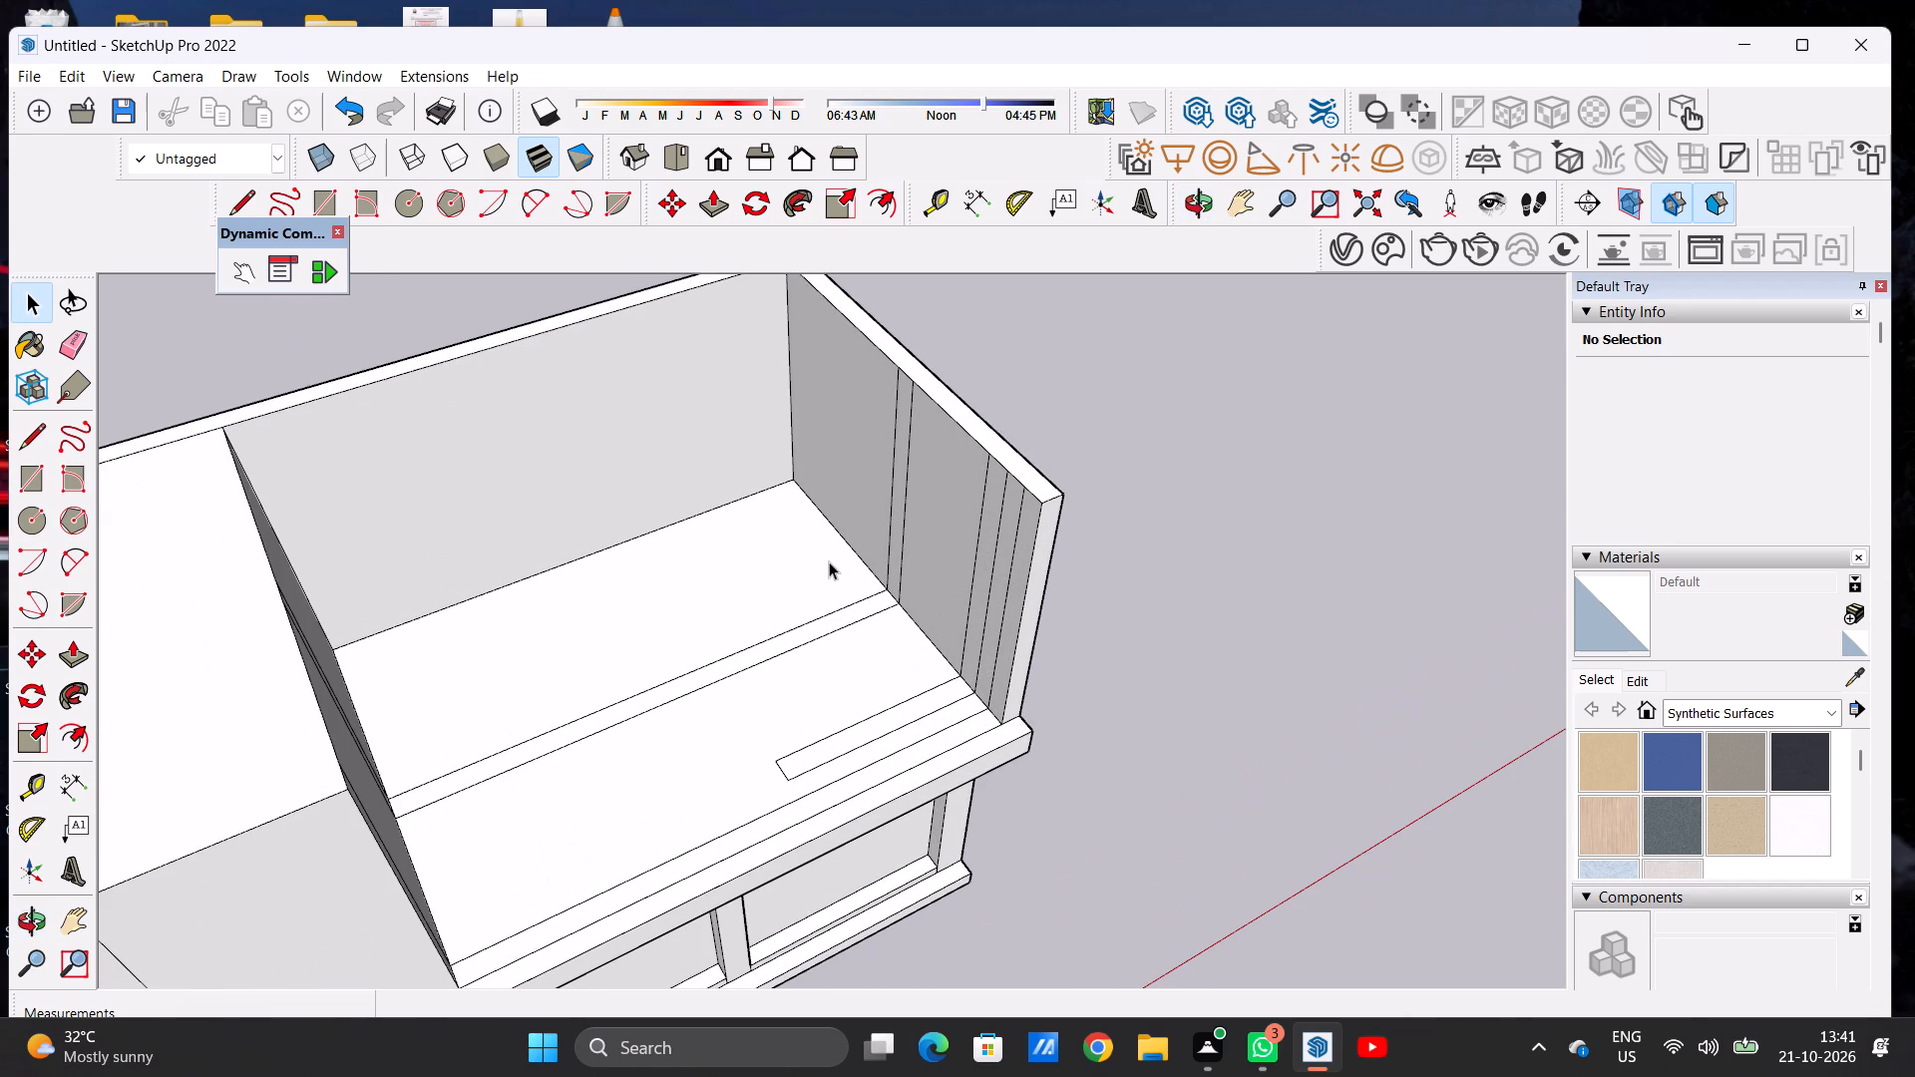
key("p")
scroll(870, 599, "up", 6)
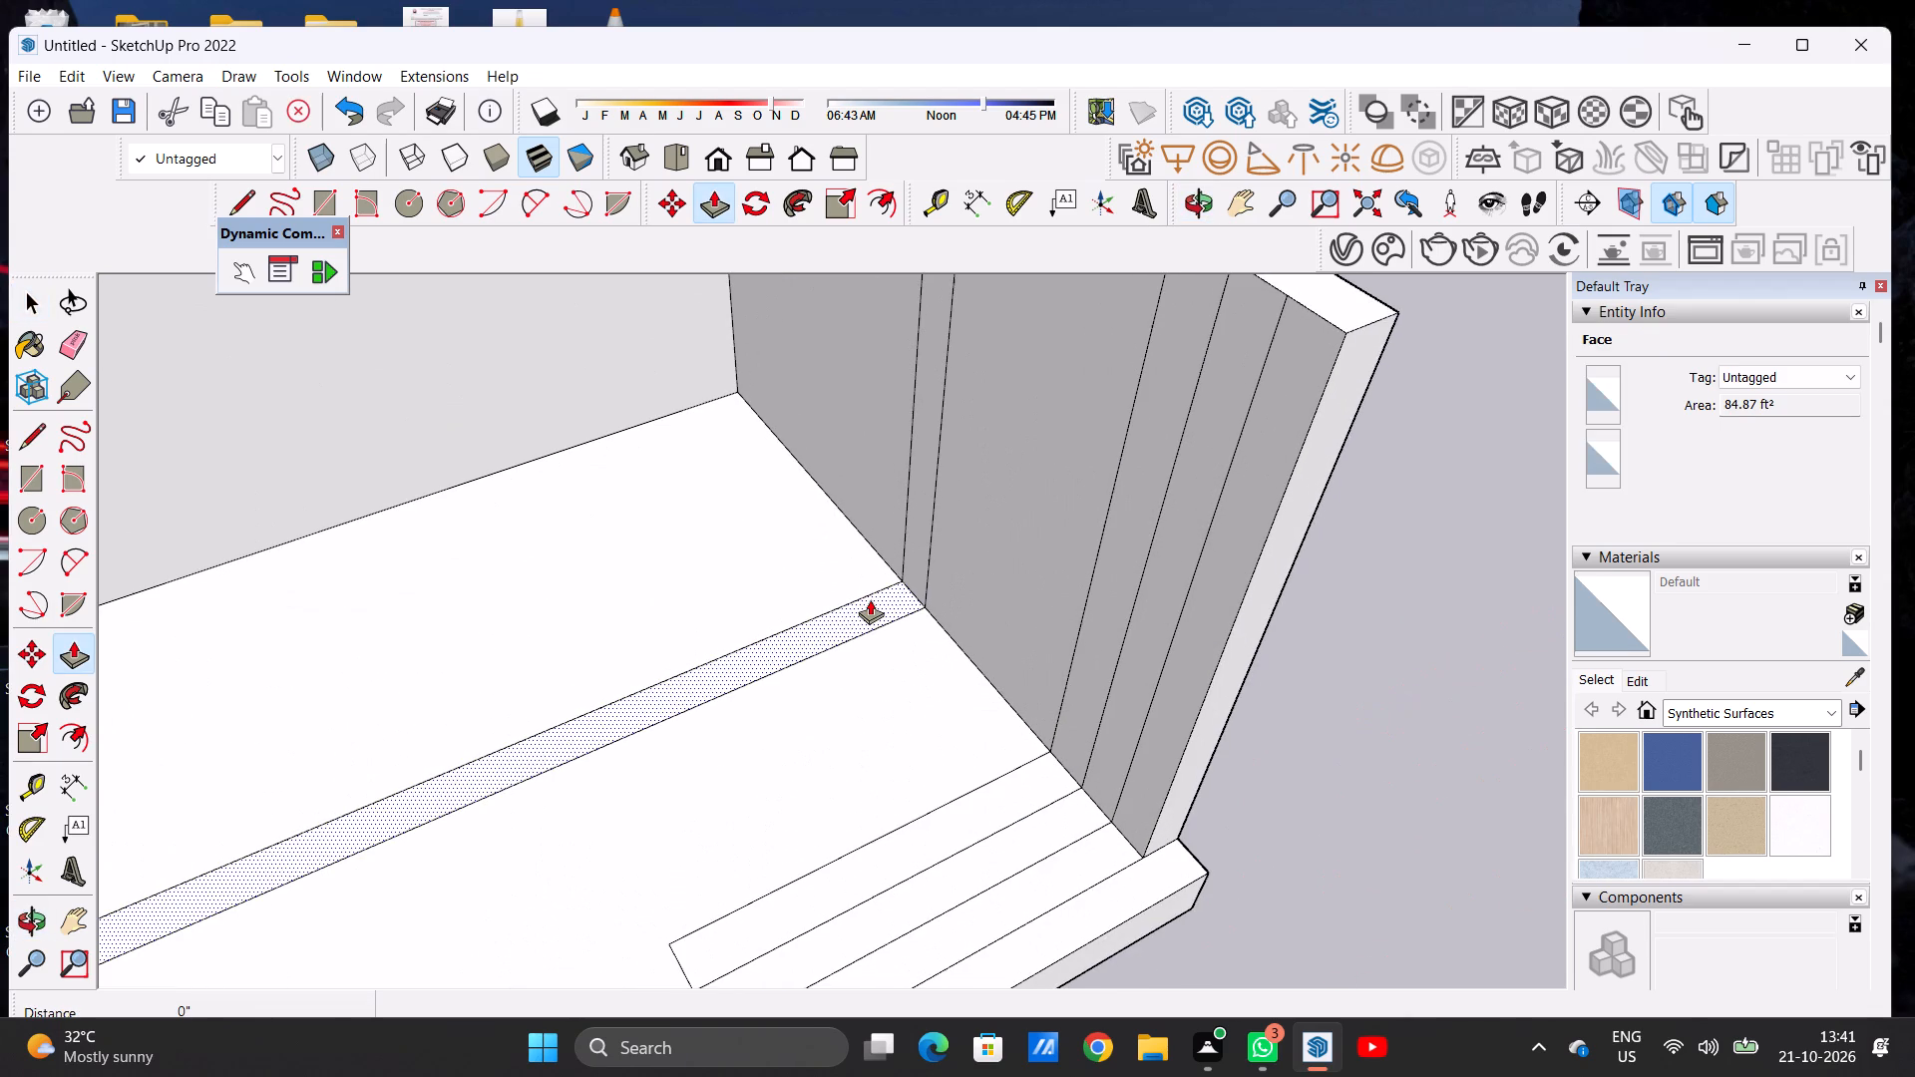
left_click(870, 599)
scroll(872, 514, "down", 15)
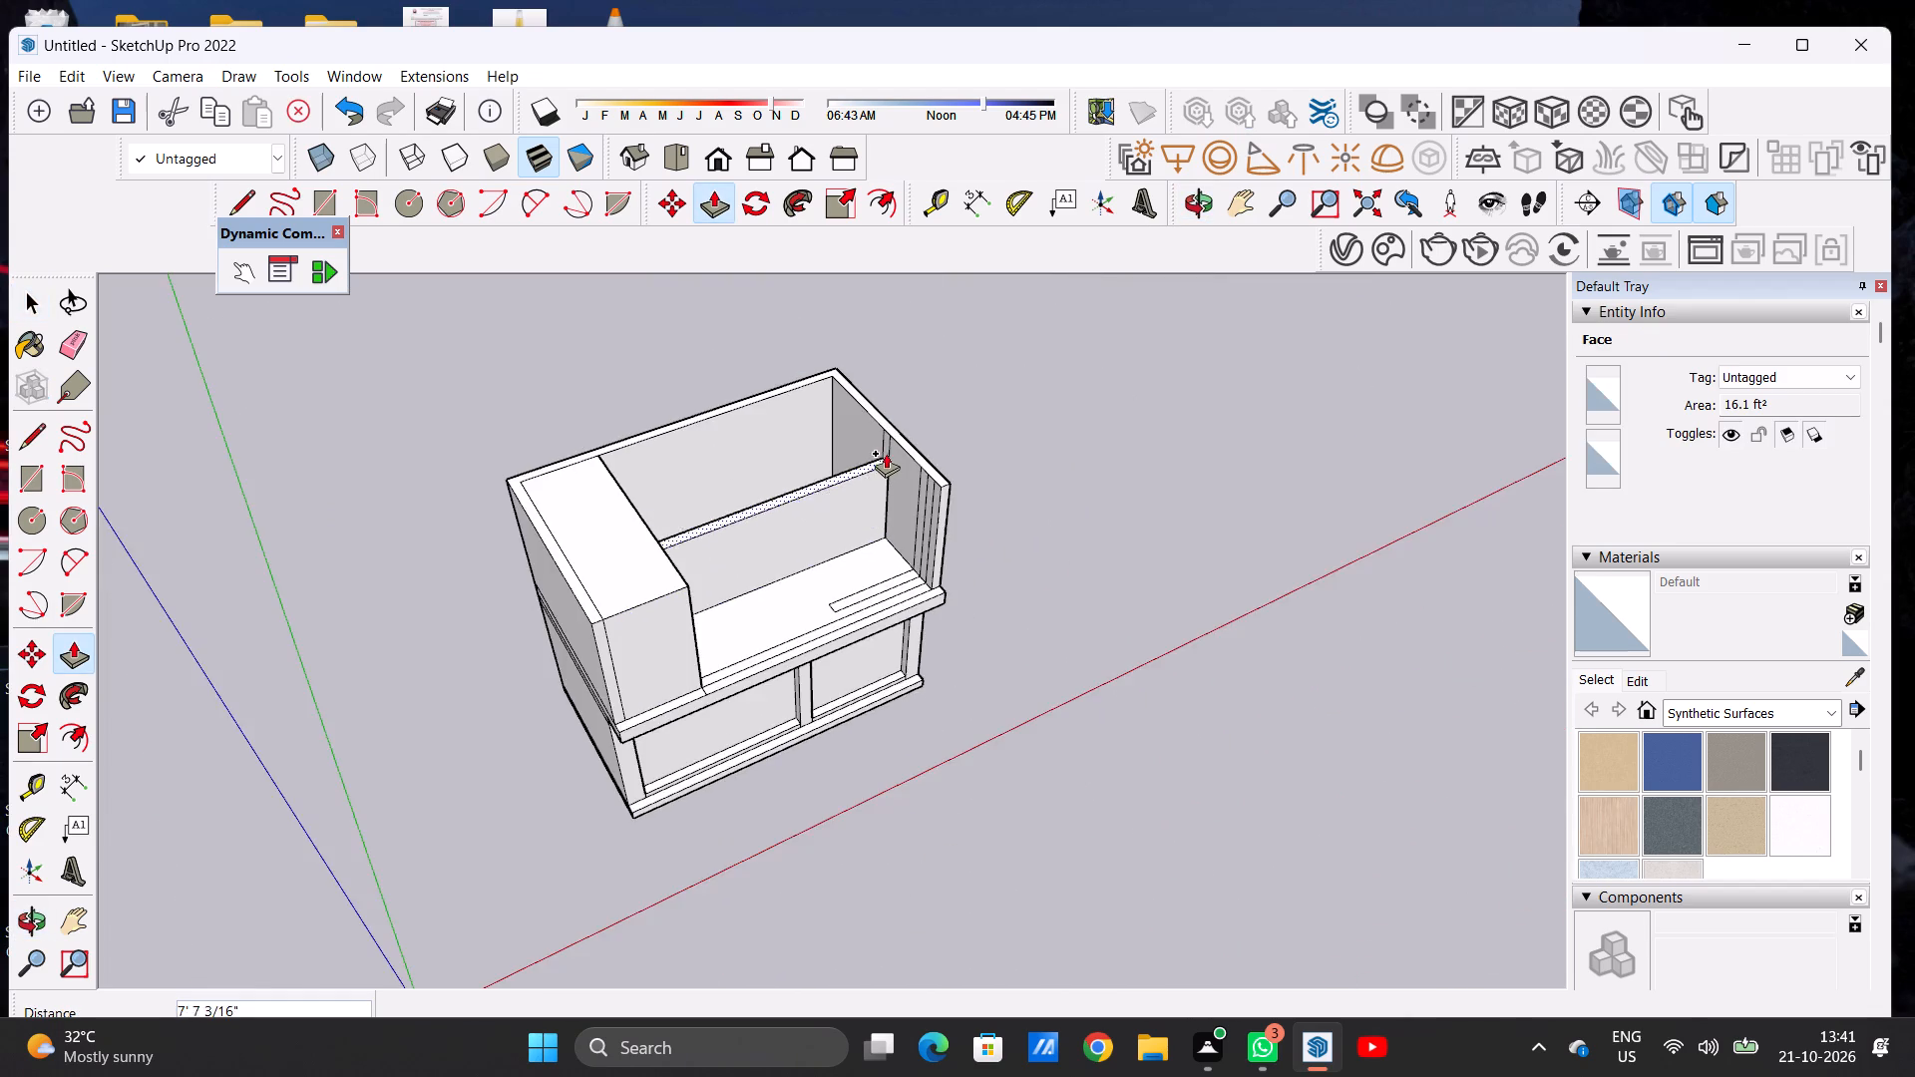
scroll(889, 446, "up", 15)
left_click(898, 410)
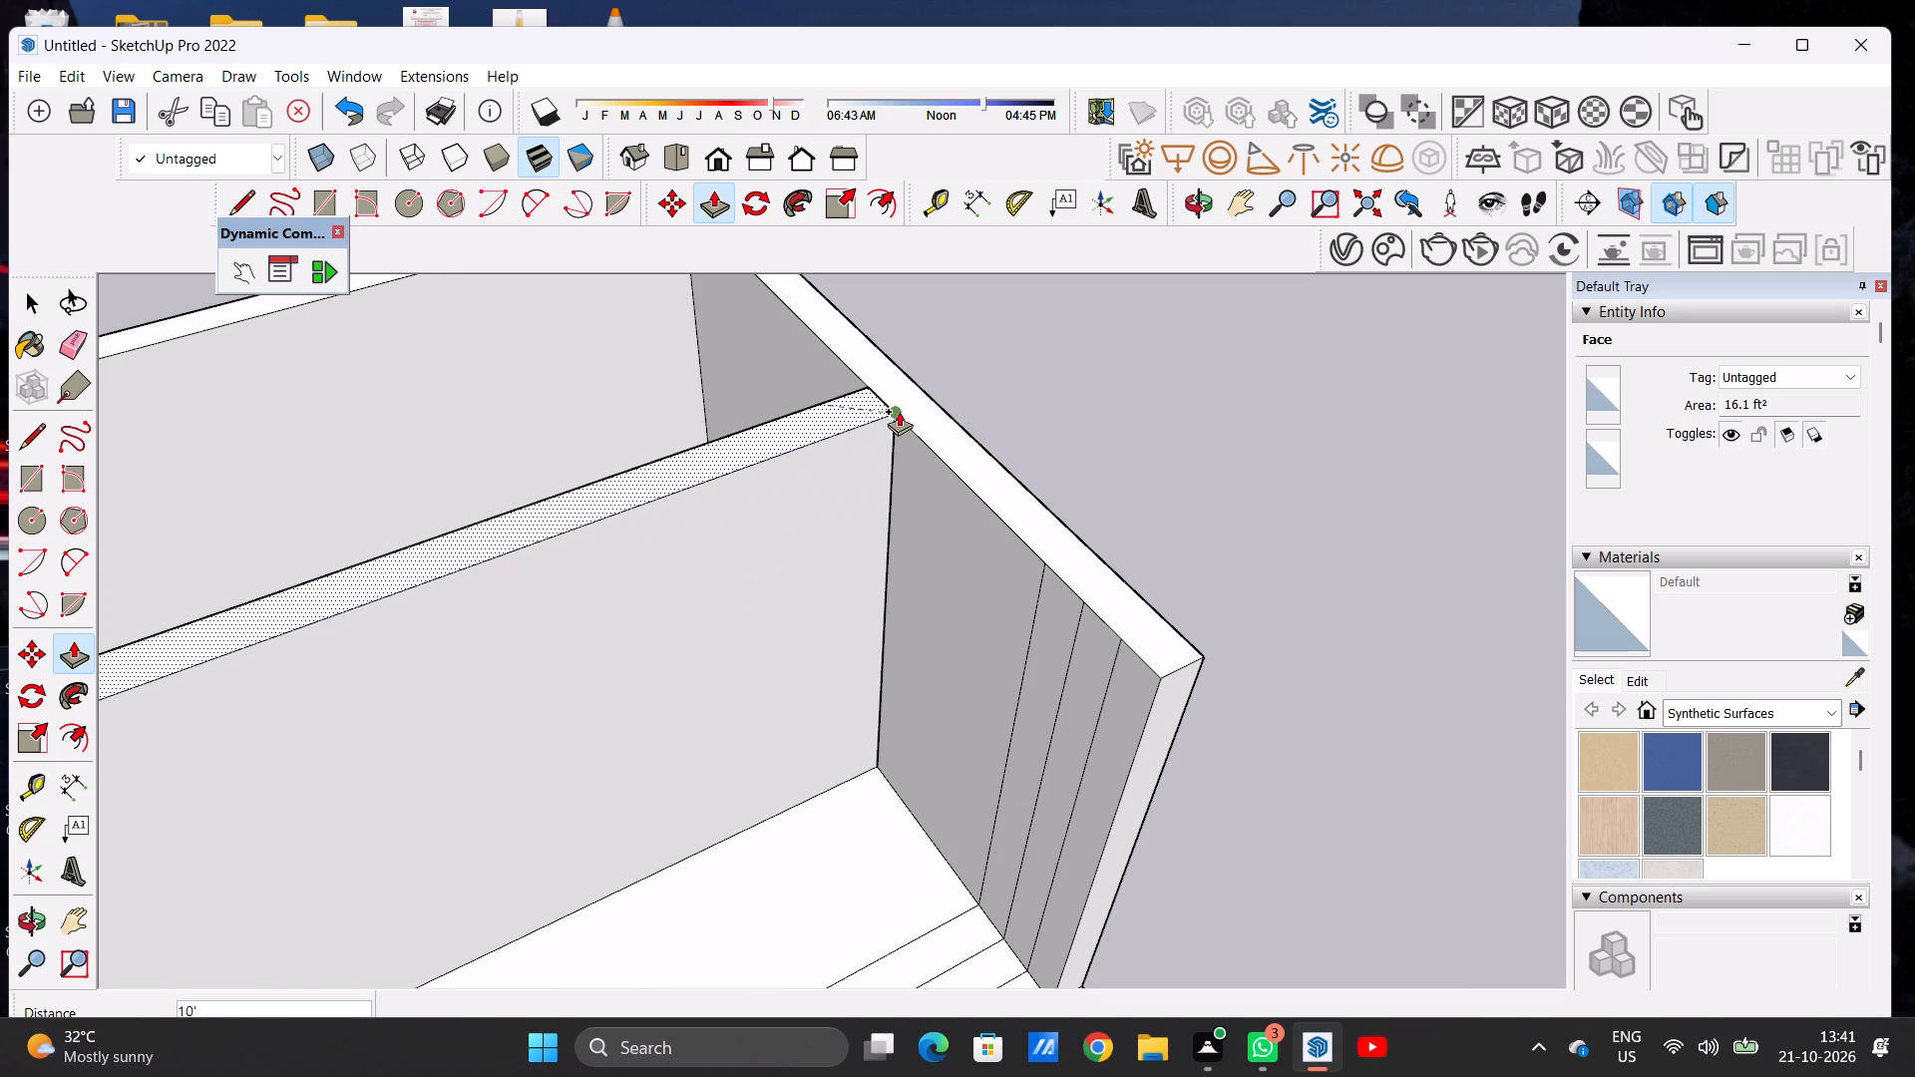
key("space")
Examine the upper storey and its new cross wall from the front and from above.
scroll(855, 531, "down", 6)
scroll(857, 532, "up", 1)
scroll(857, 532, "down", 7)
middle_click_drag(834, 632, 761, 577)
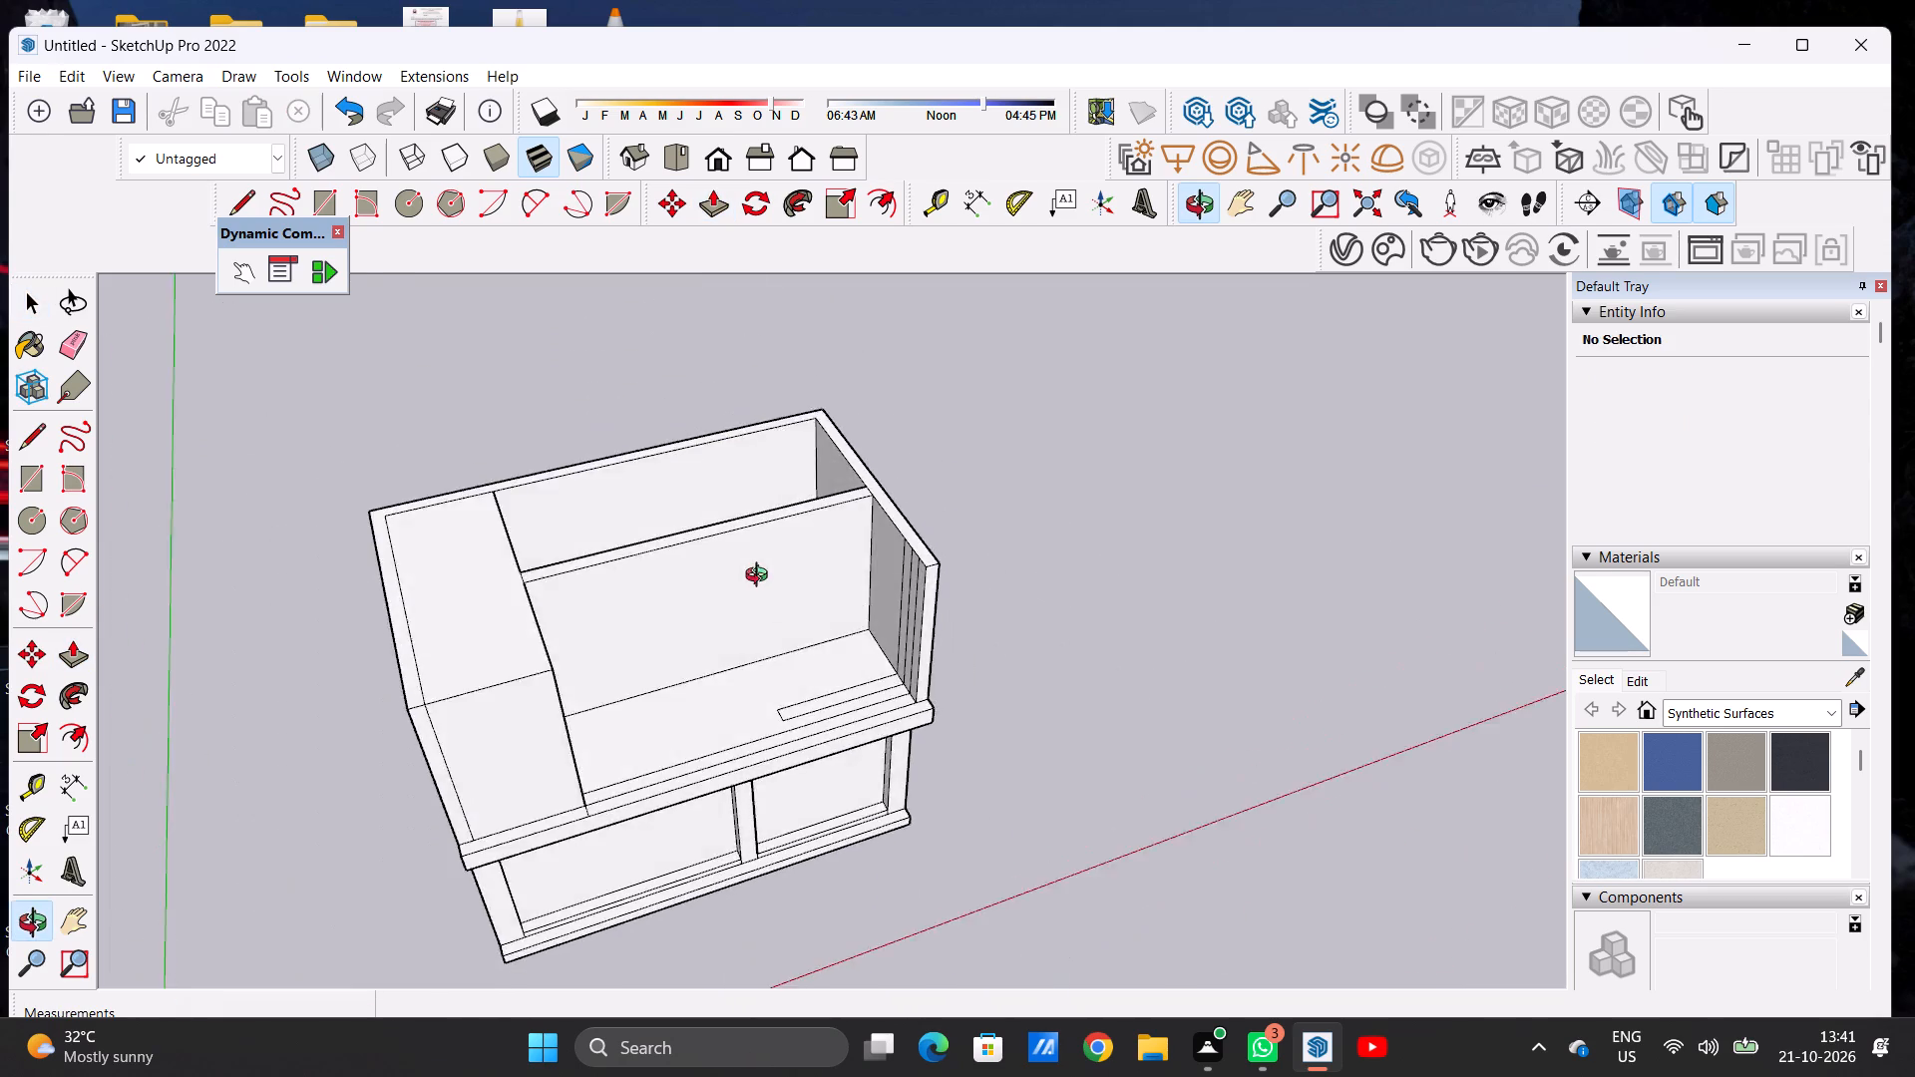
middle_click_drag(761, 577, 657, 479)
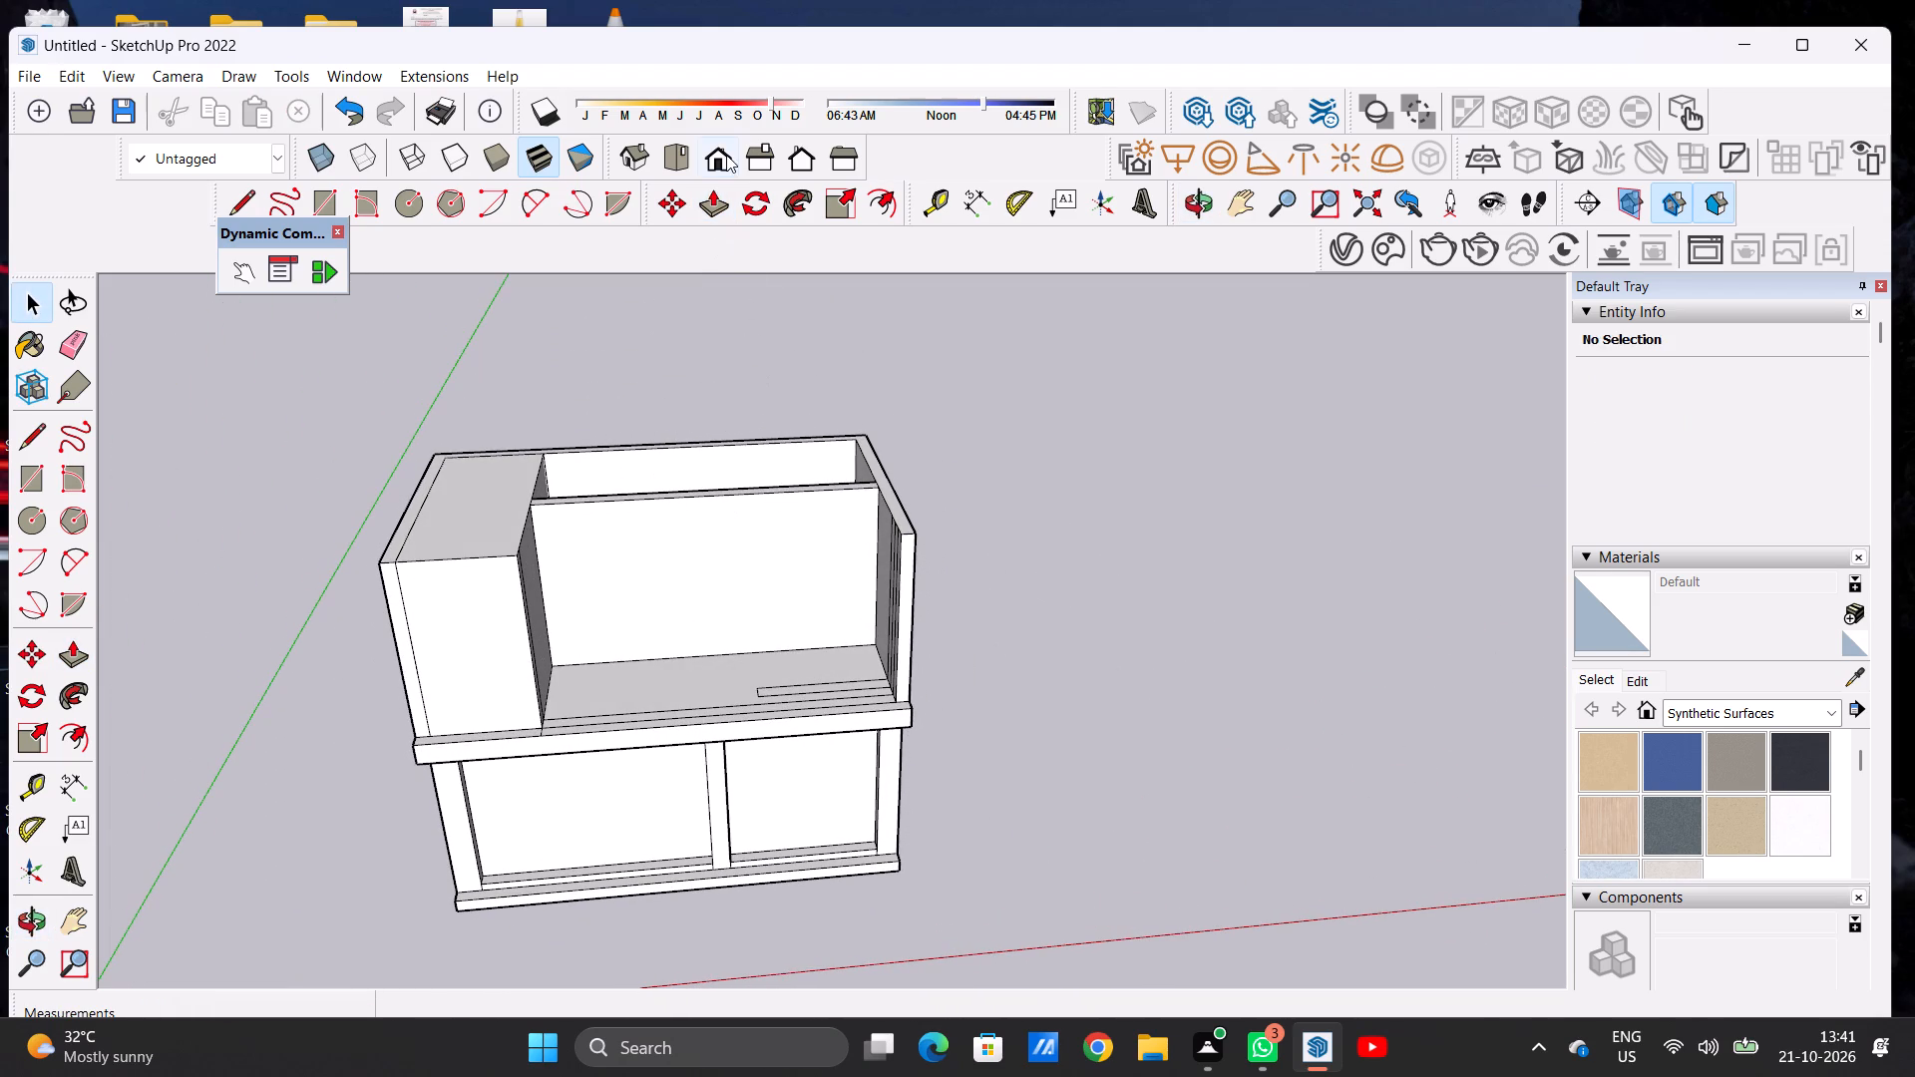
left_click(719, 156)
scroll(777, 348, "down", 4)
scroll(813, 629, "down", 8)
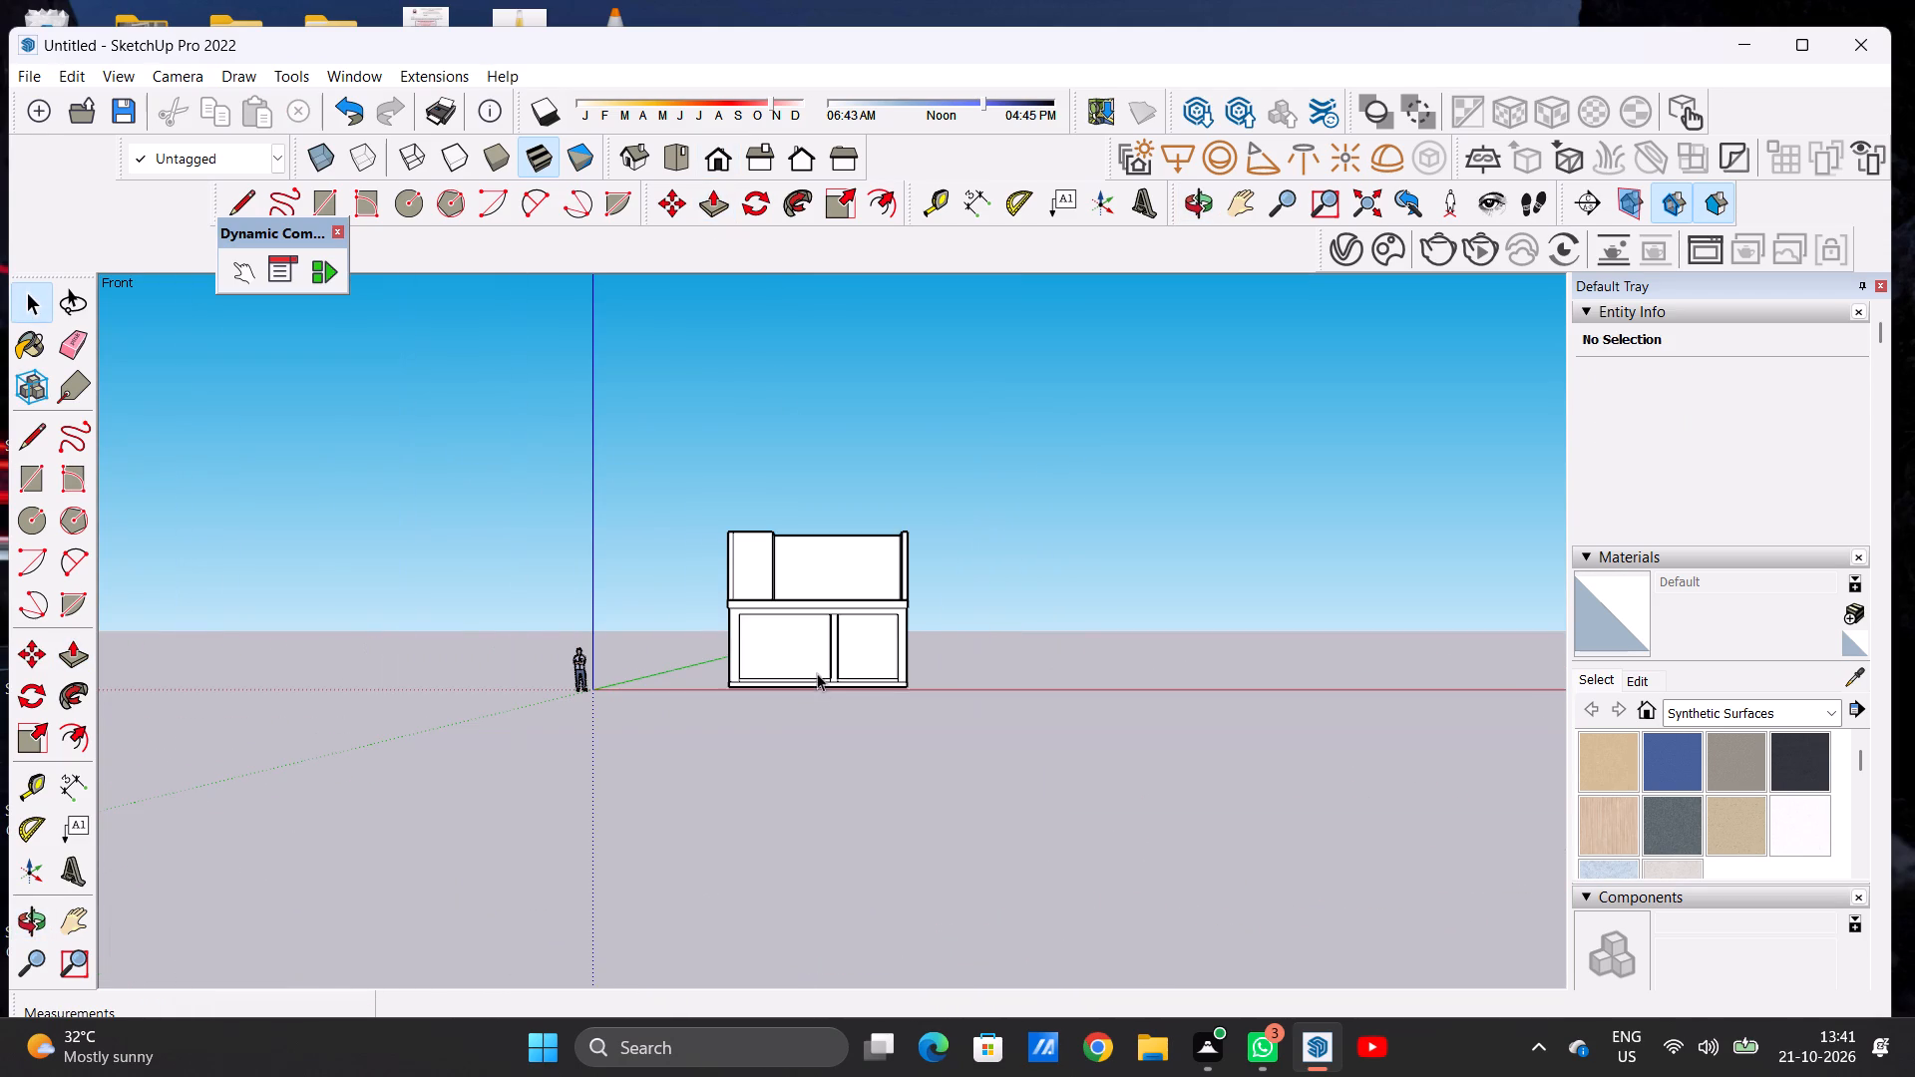
scroll(817, 549, "up", 9)
scroll(723, 565, "up", 7)
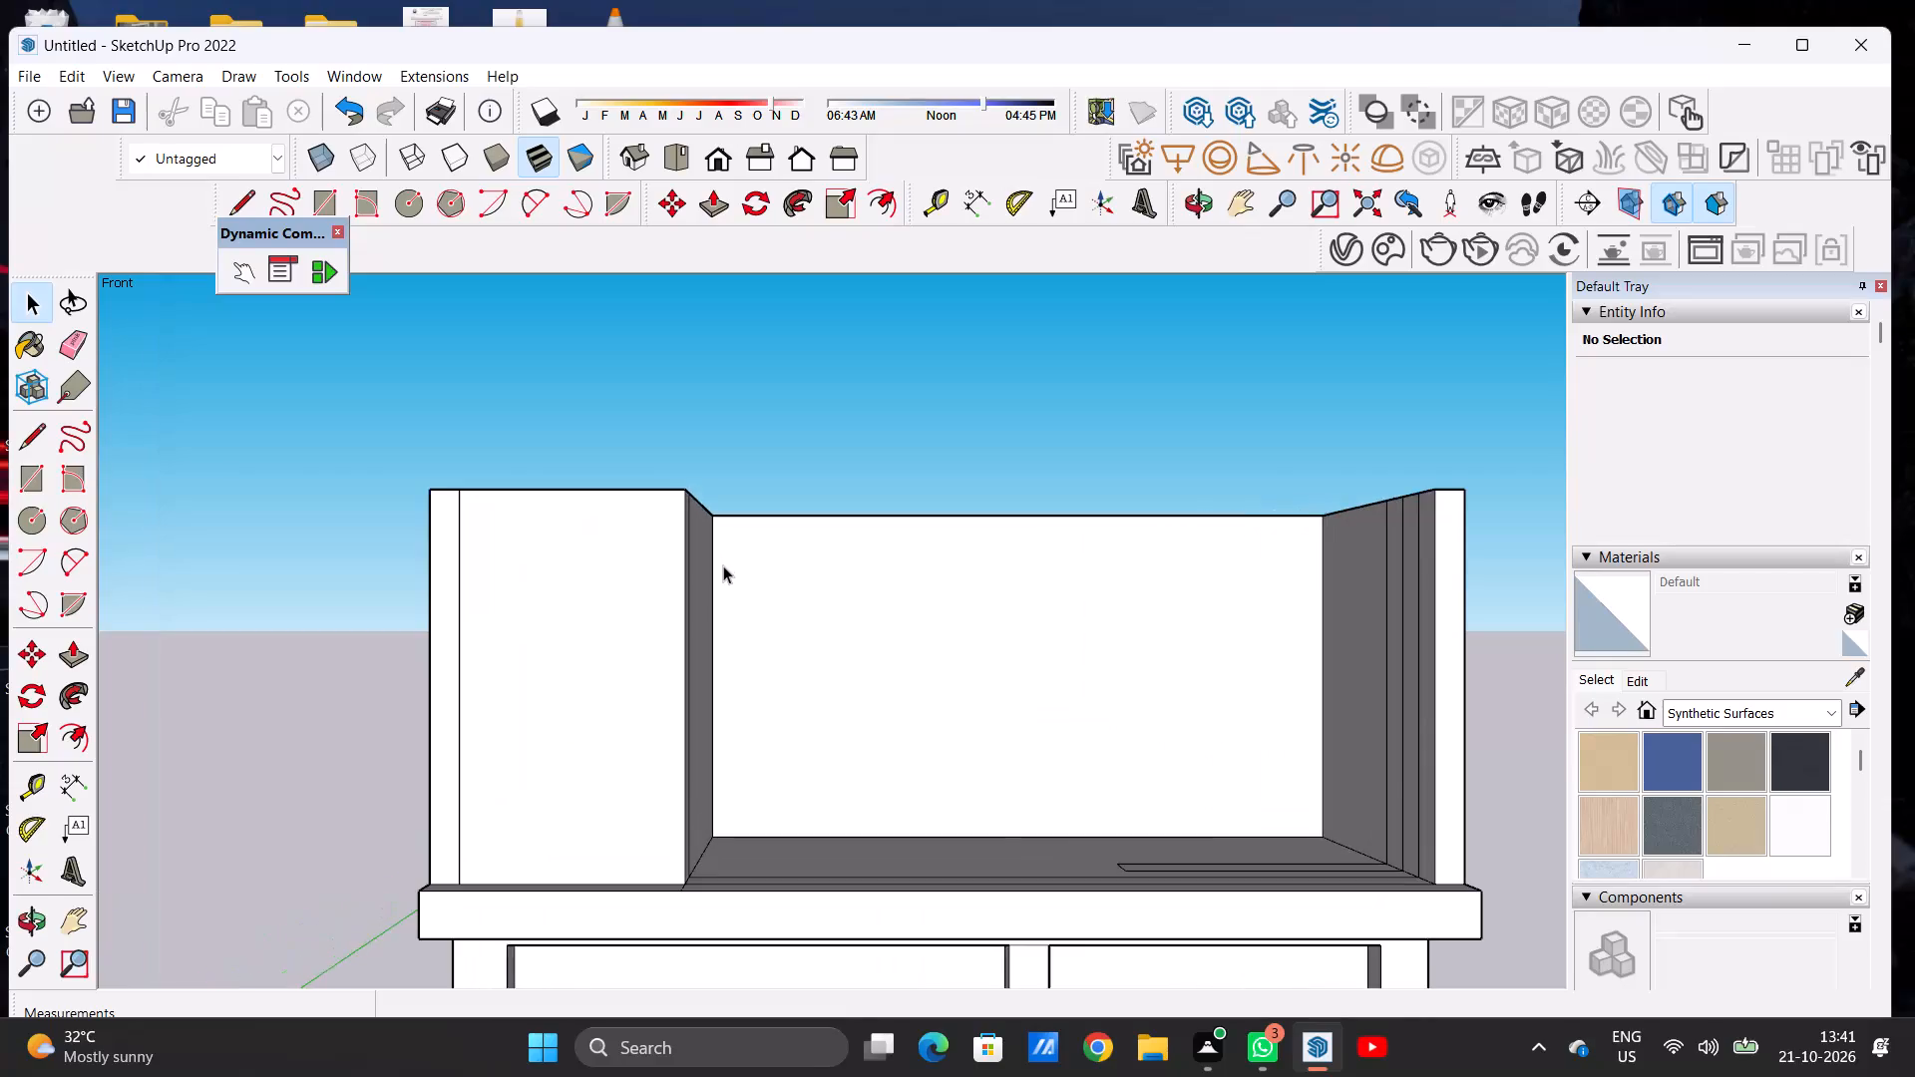
middle_click_drag(723, 565, 669, 753)
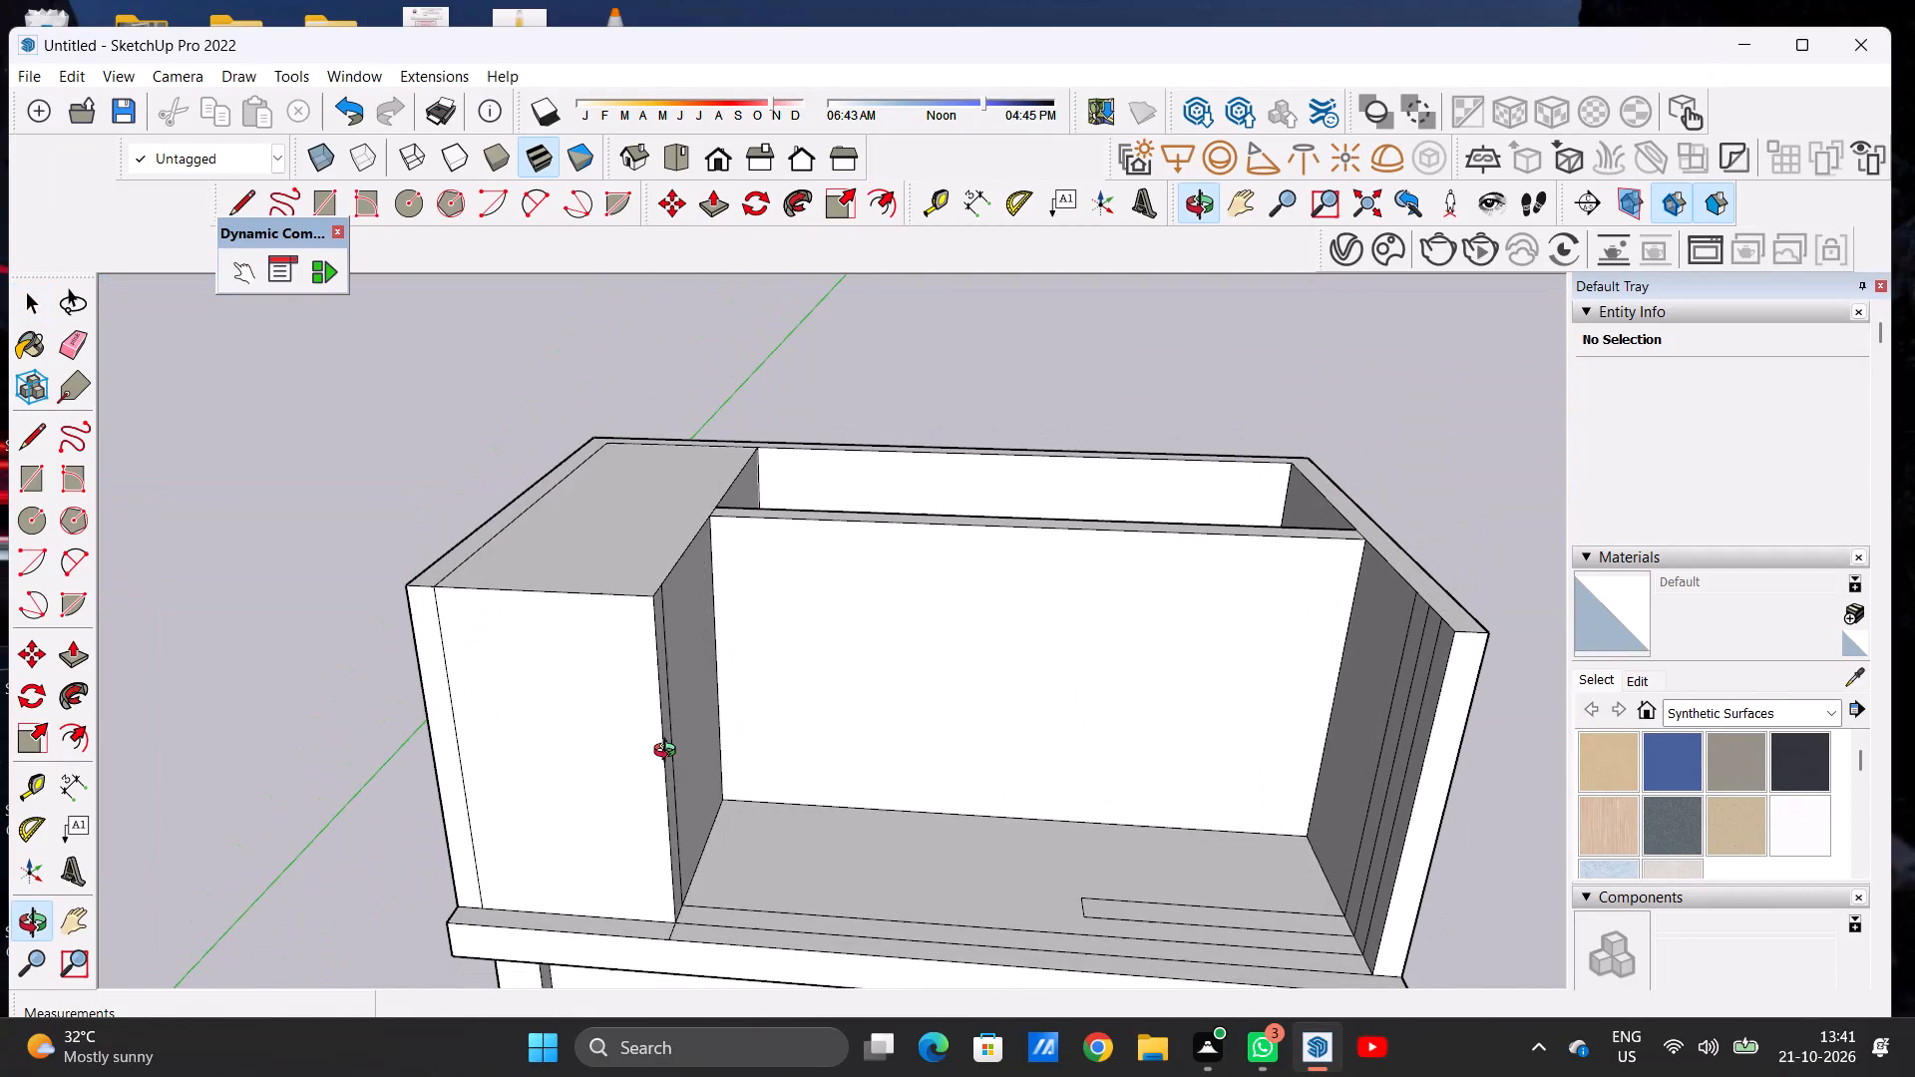
middle_click_drag(669, 753, 746, 732)
Push/Pull the short narrow strip near the open front upward 10', level with the top of the side wall.
scroll(790, 712, "down", 6)
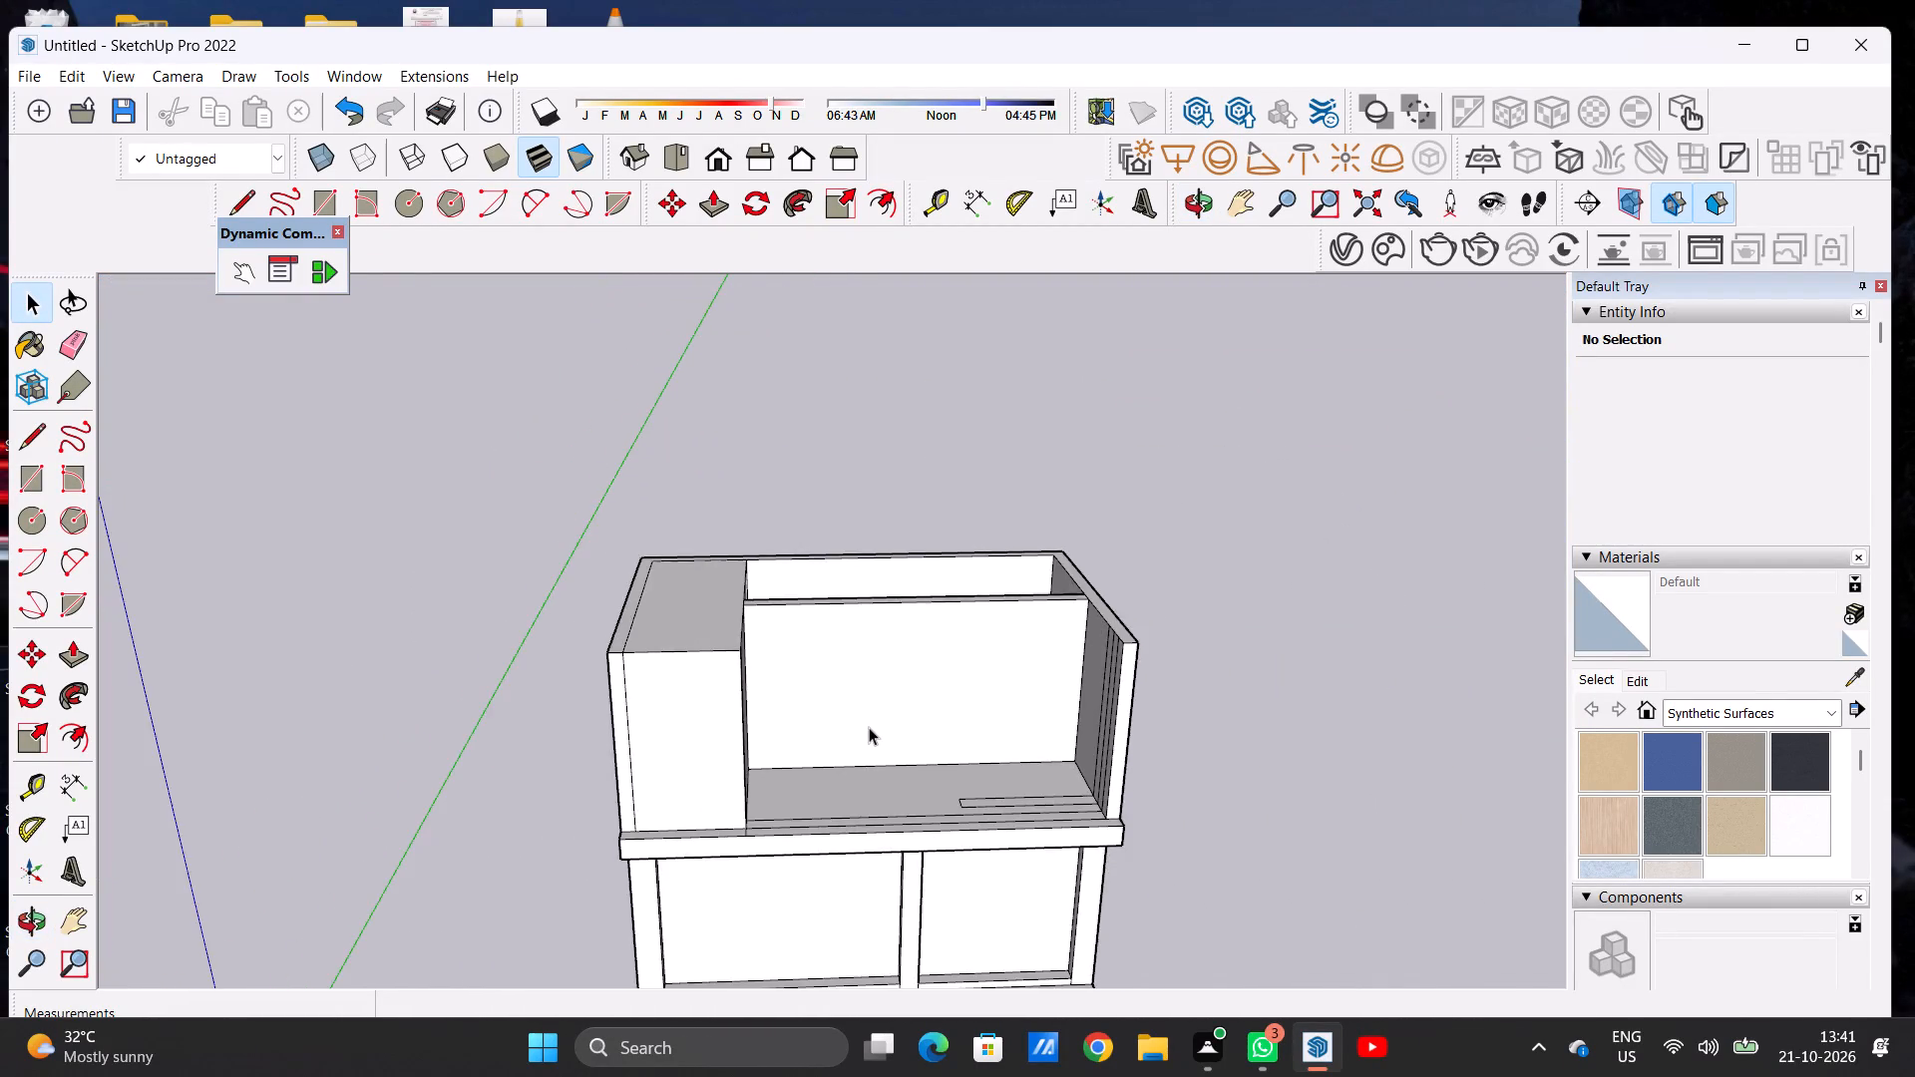
scroll(869, 727, "up", 2)
scroll(869, 727, "down", 1)
scroll(869, 727, "up", 4)
key("p")
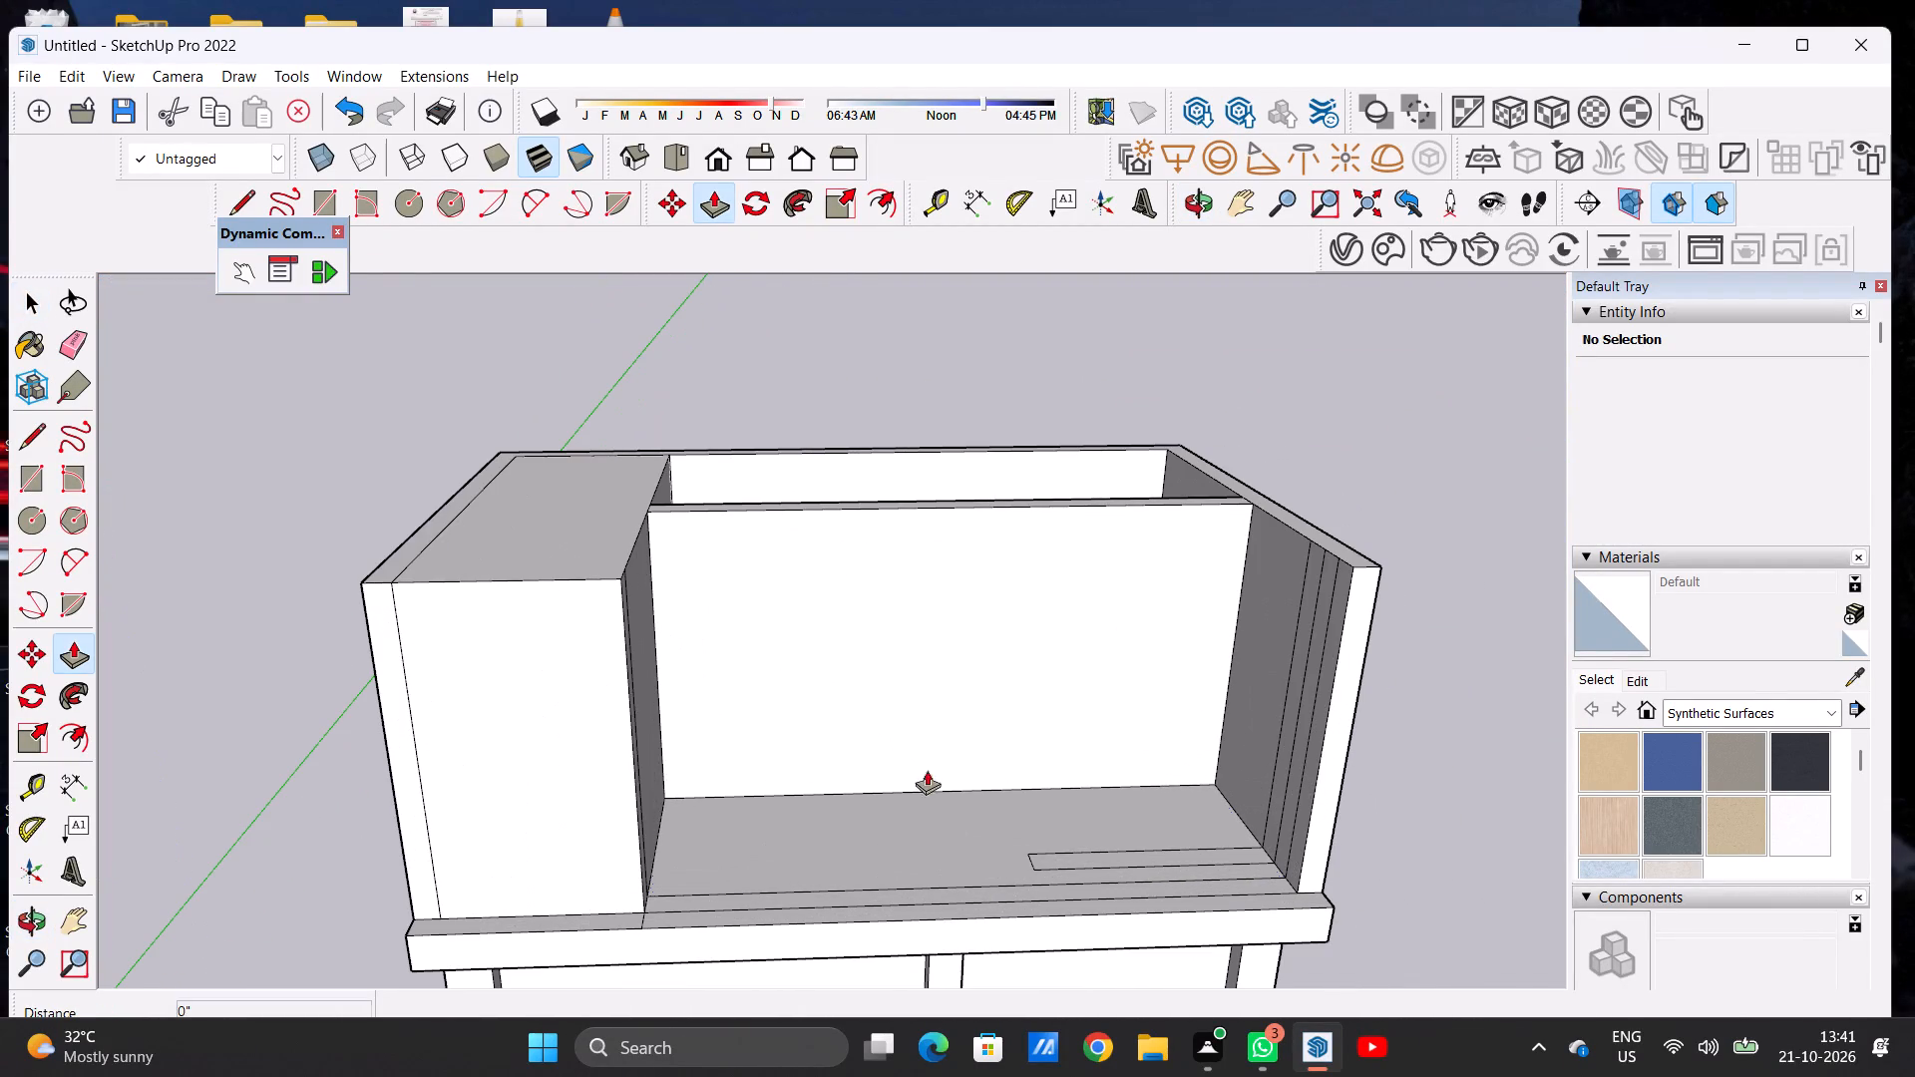
scroll(1290, 847, "up", 6)
scroll(1295, 848, "down", 1)
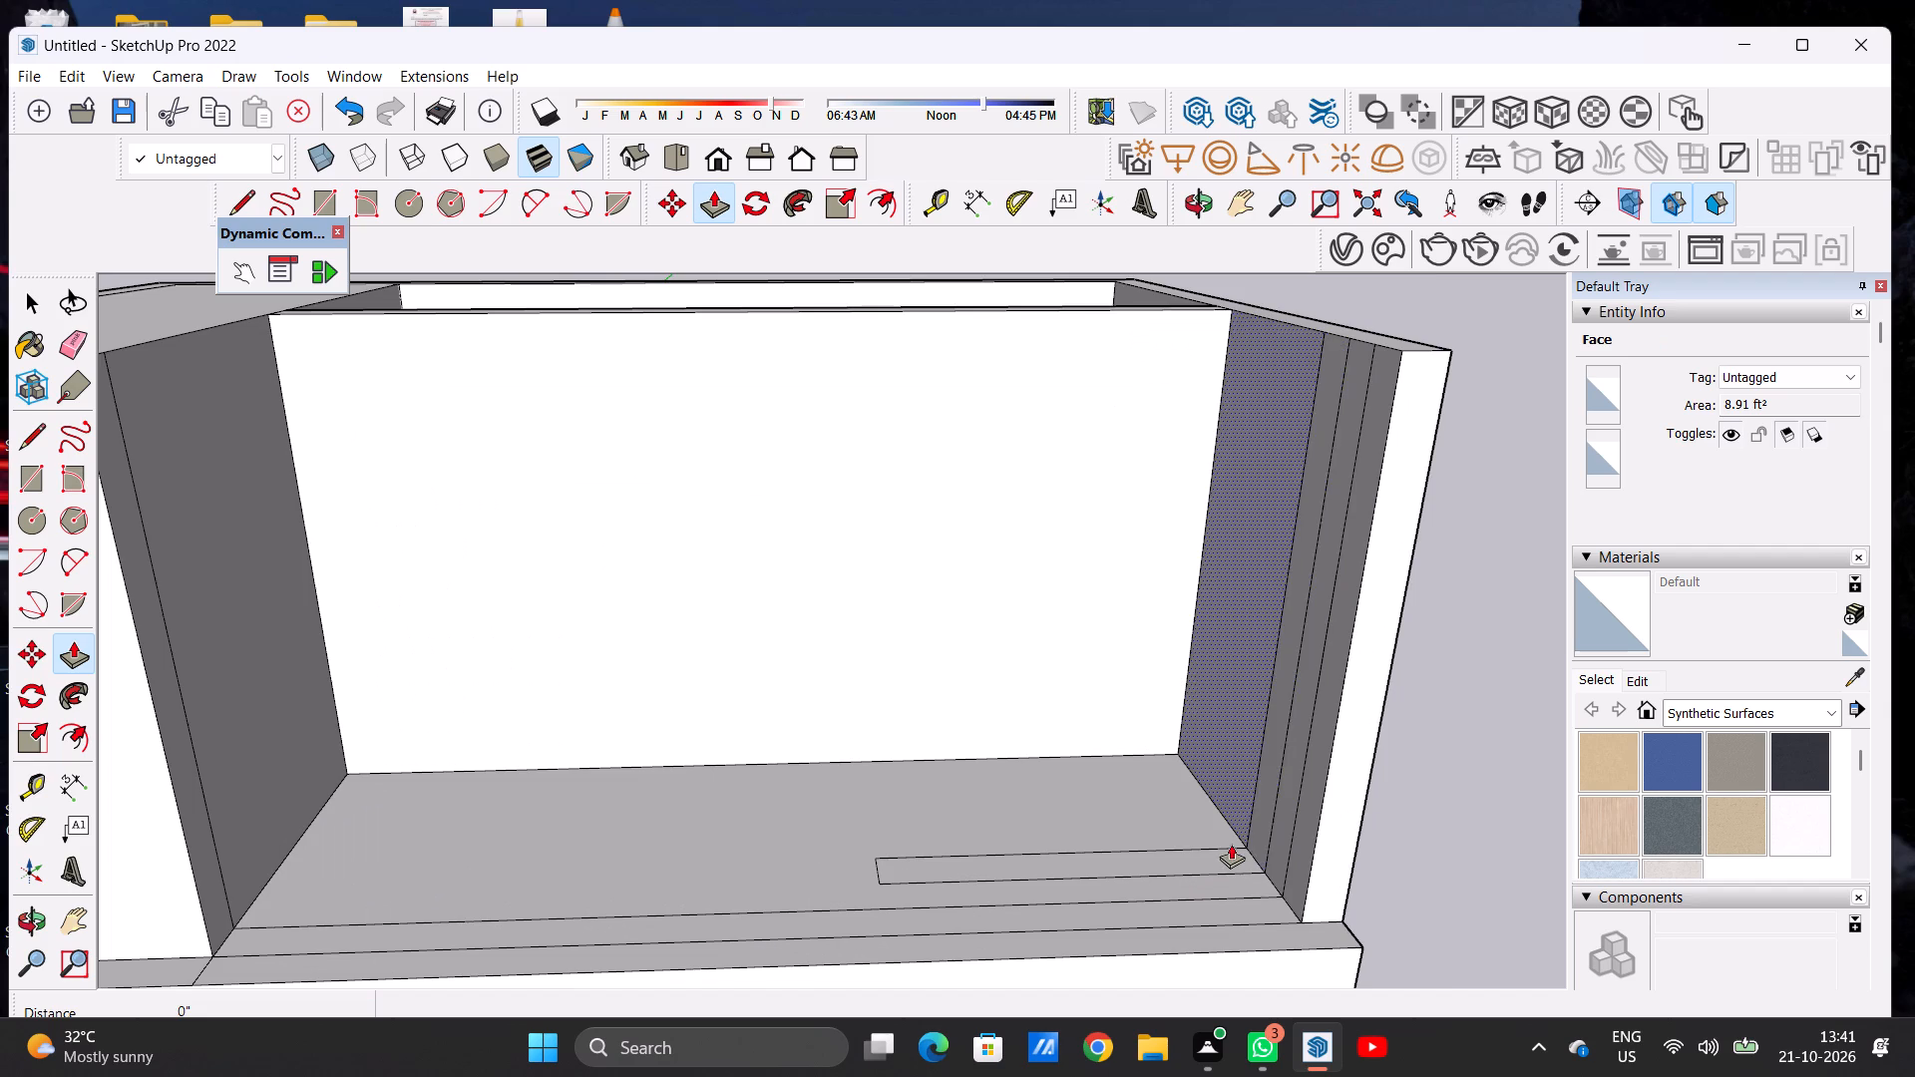
scroll(1231, 844, "up", 7)
left_click(1247, 871)
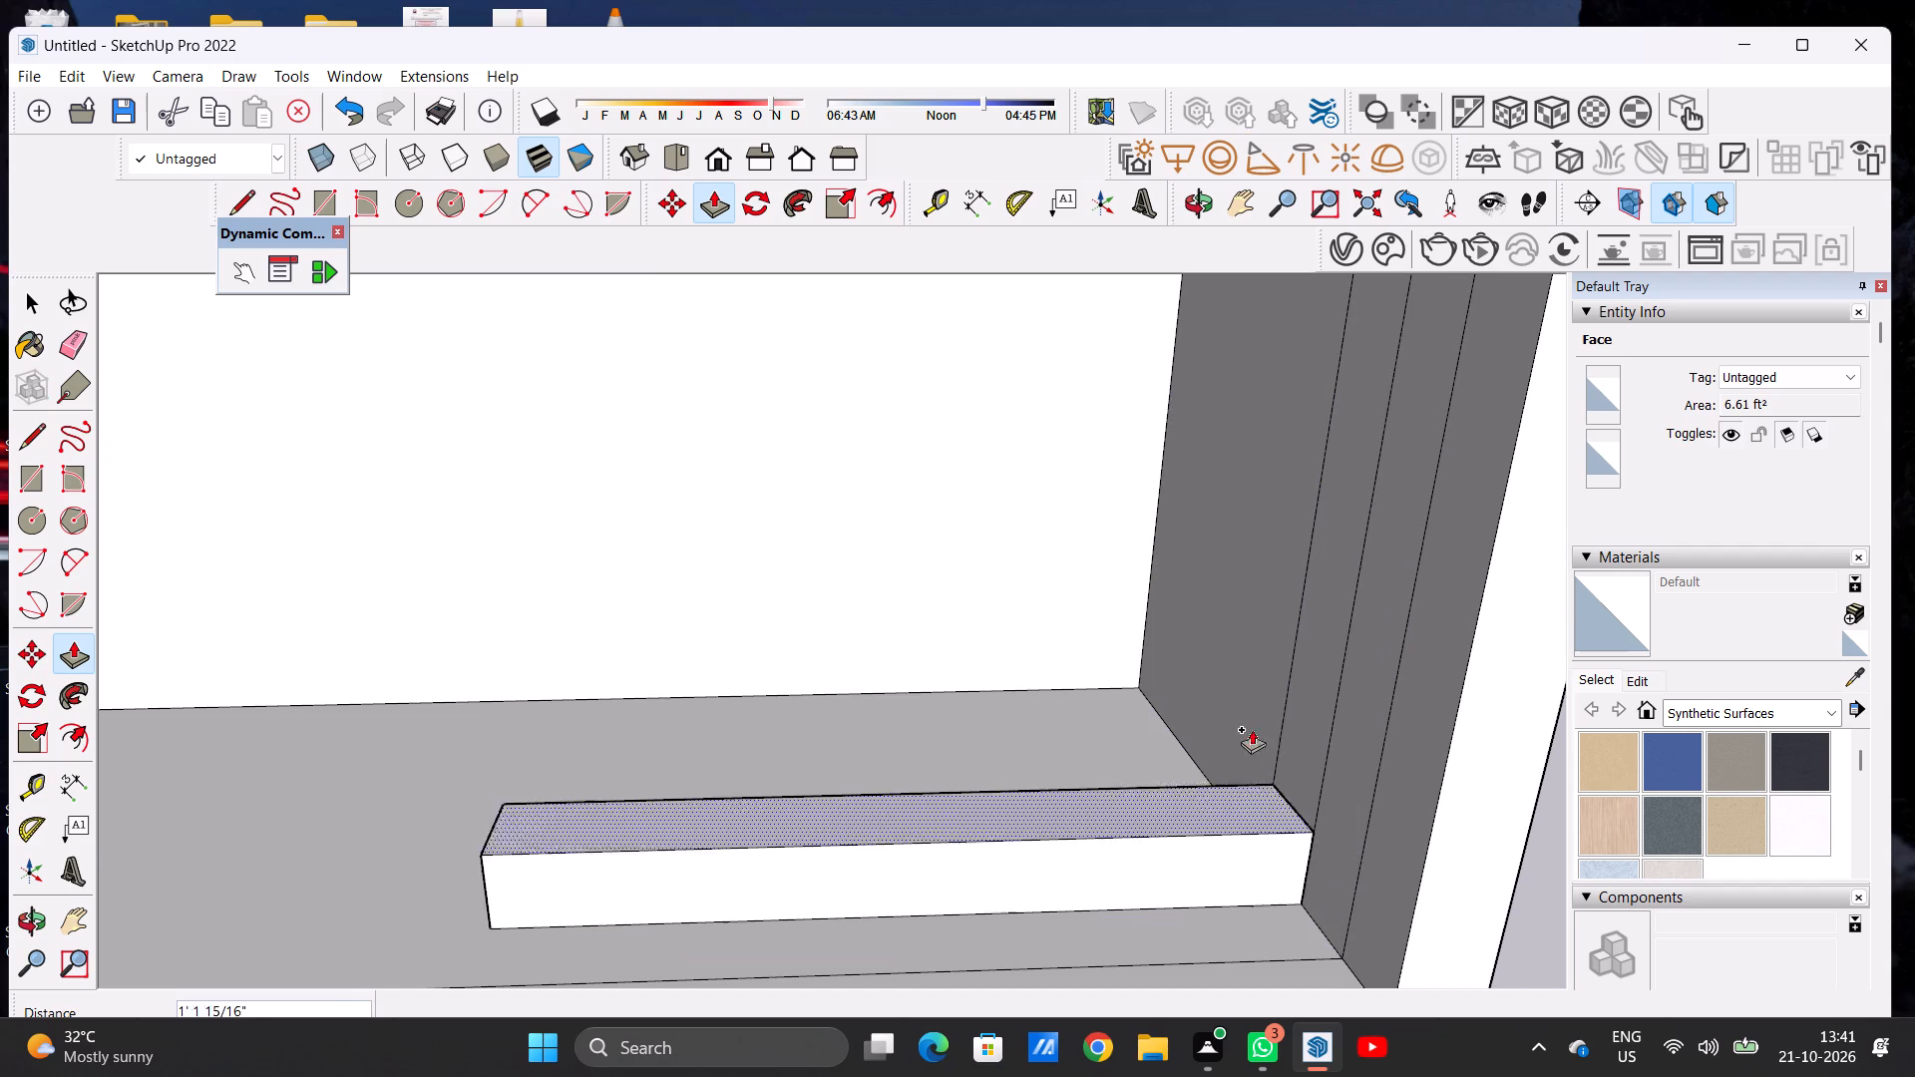
scroll(1255, 709, "down", 13)
scroll(1326, 369, "up", 7)
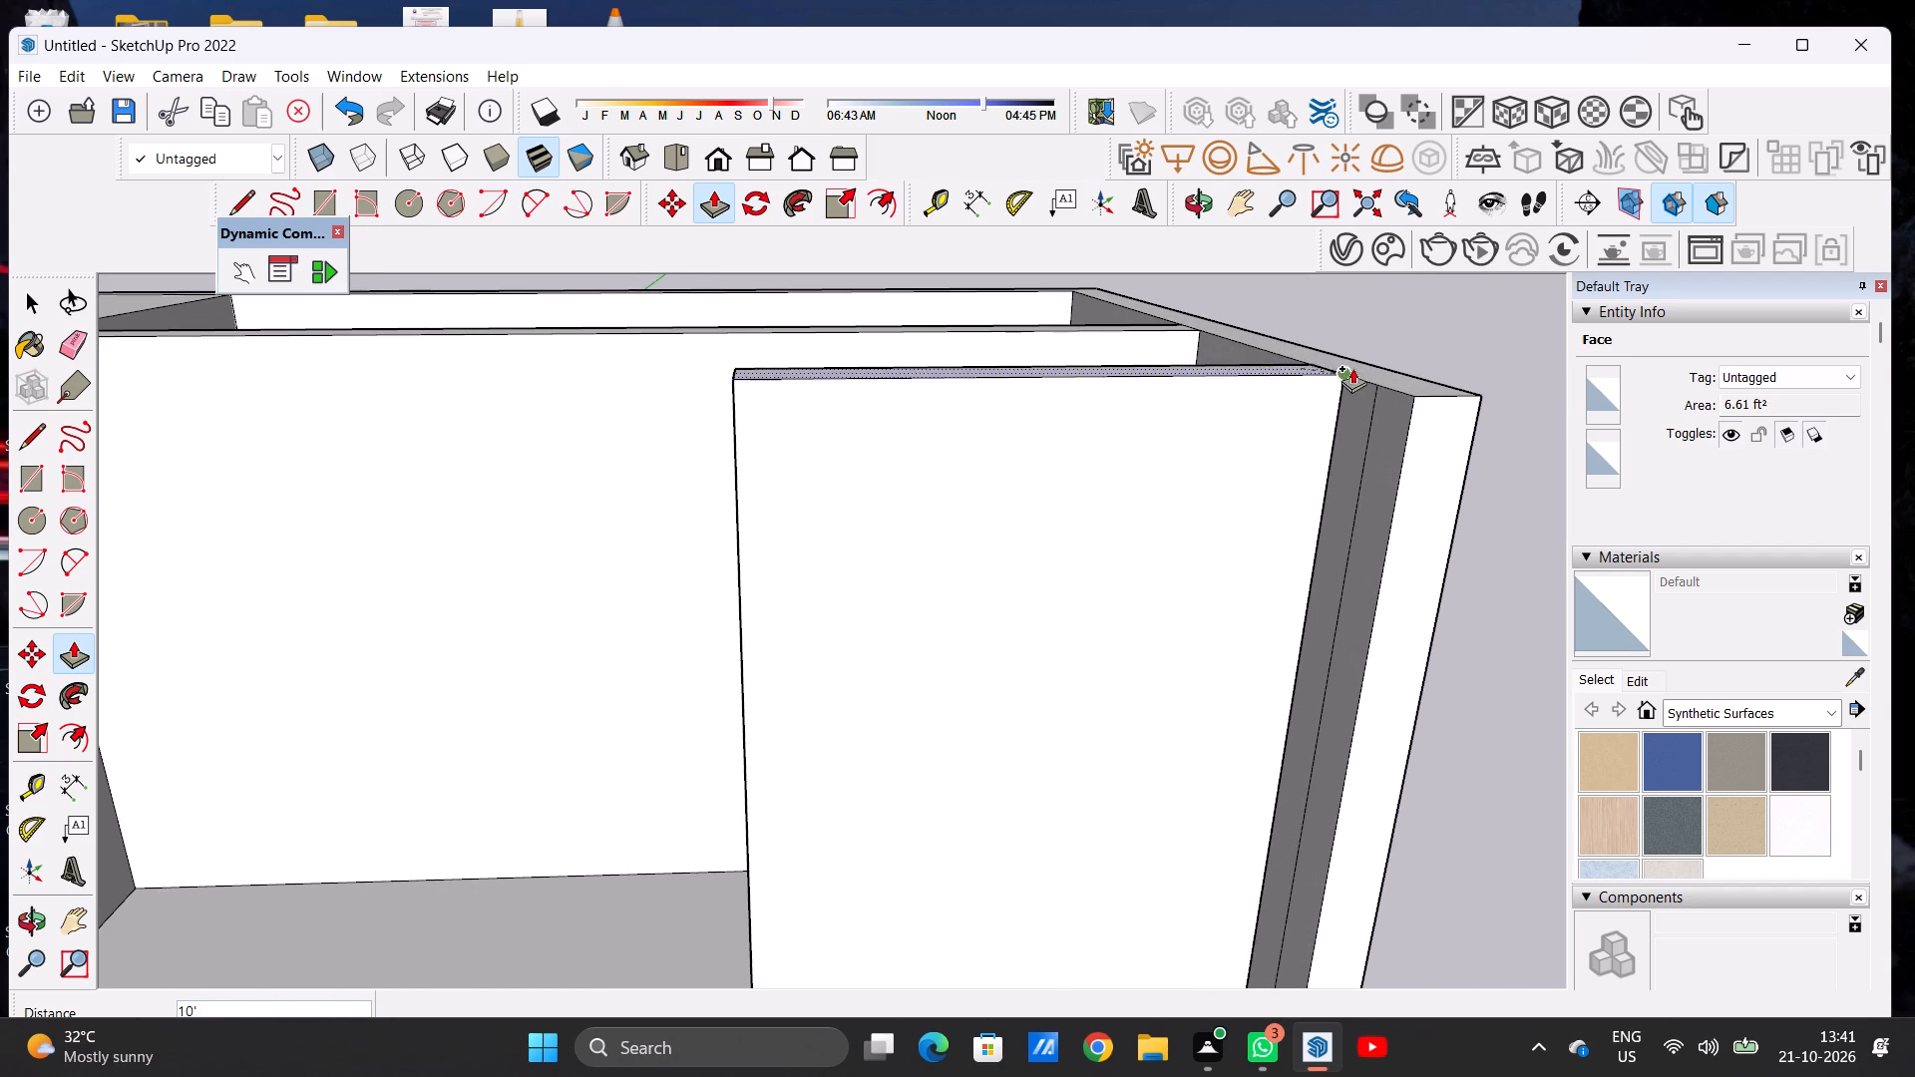
left_click(1413, 401)
key("space")
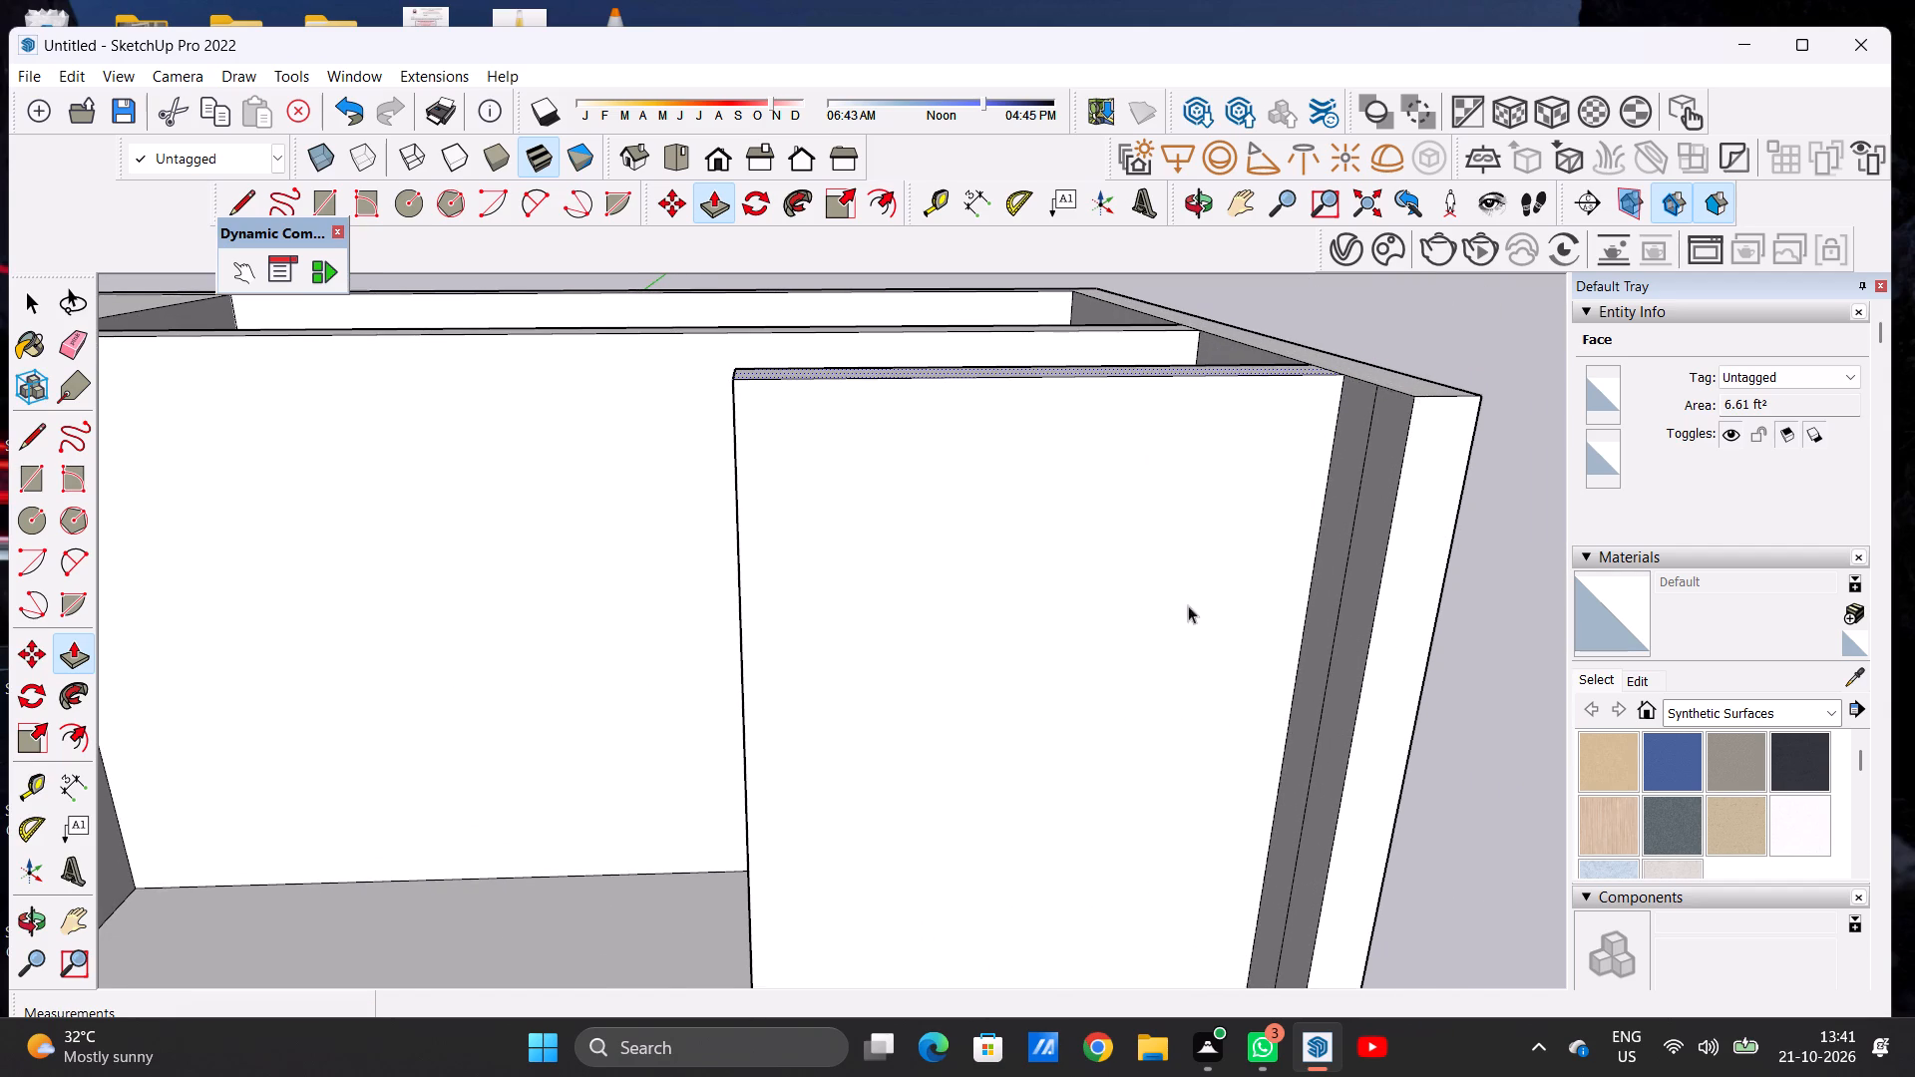
Erase the vertical line on the front face of the upper storey's solid block, near its outer edge.
scroll(1133, 621, "down", 5)
scroll(1126, 624, "up", 1)
scroll(1124, 624, "down", 7)
middle_click_drag(925, 659, 925, 518)
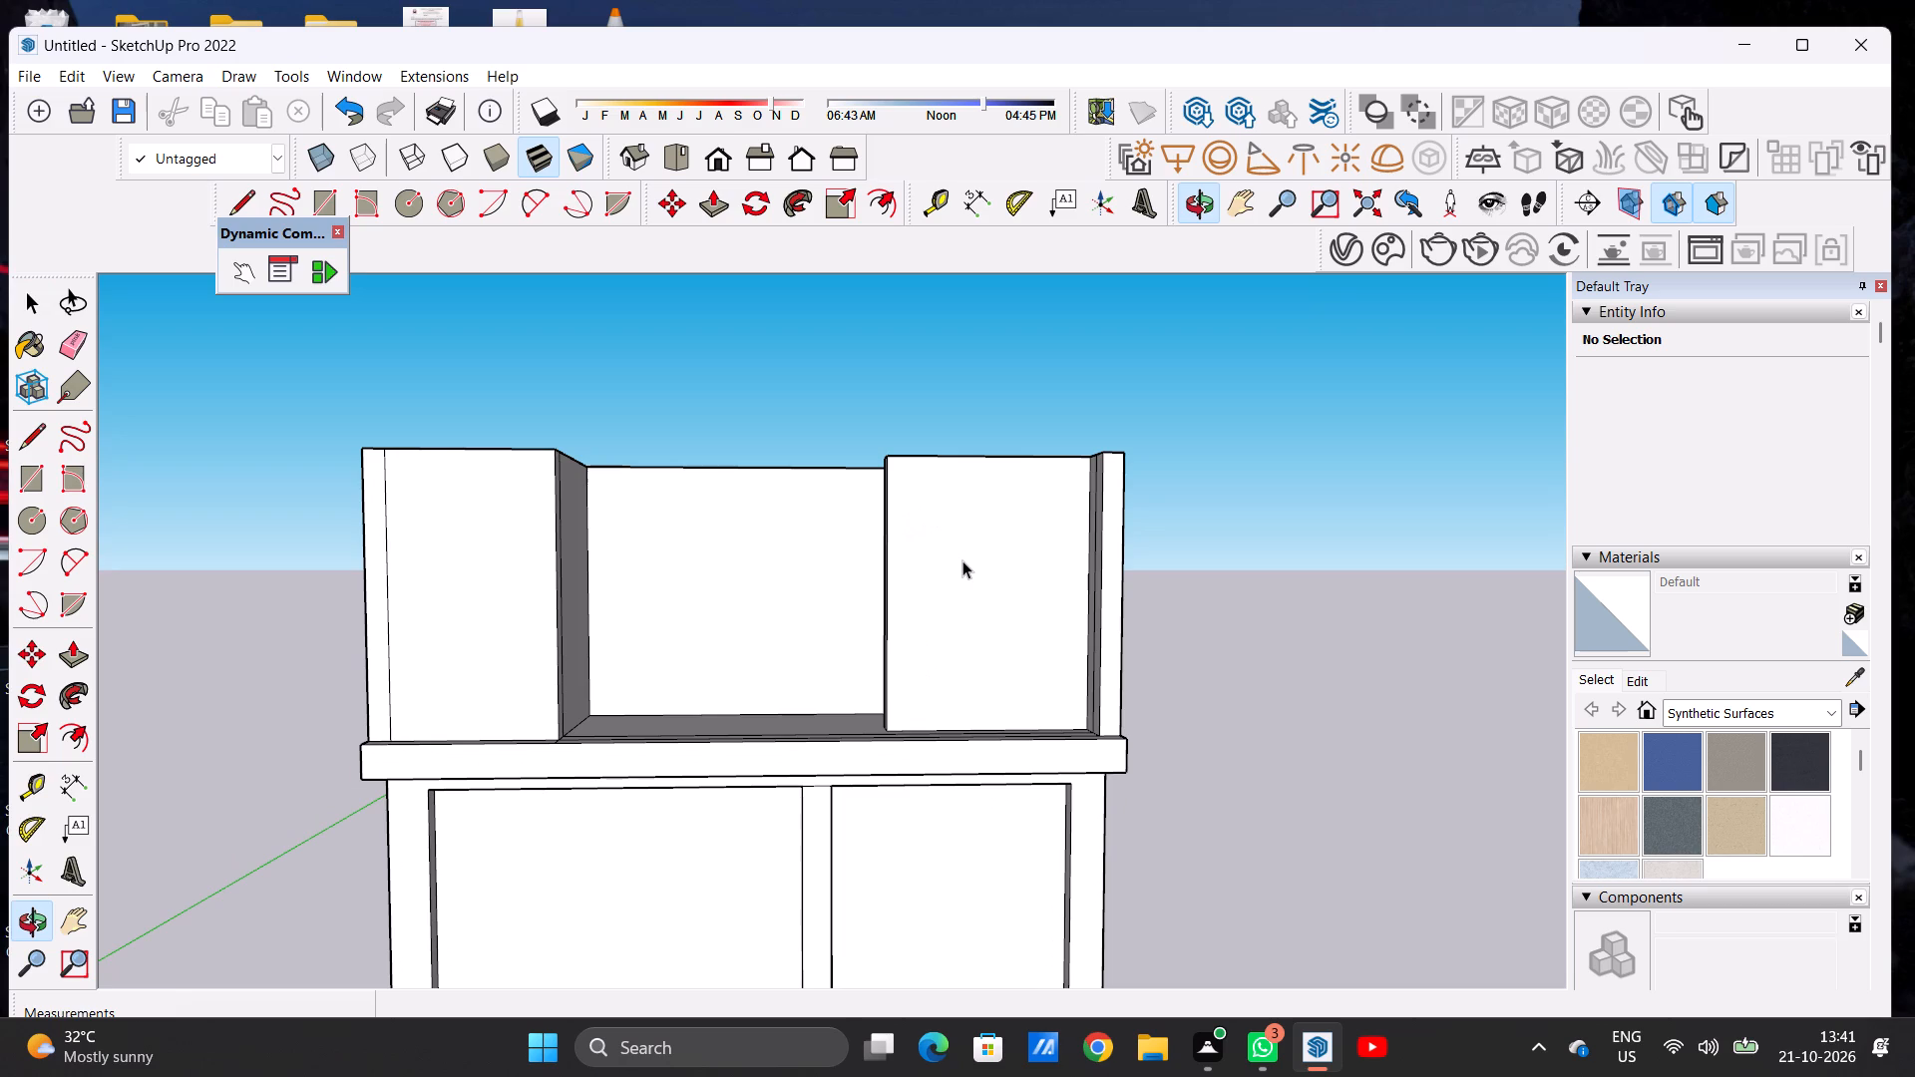
scroll(962, 560, "down", 5)
scroll(847, 579, "up", 7)
scroll(847, 590, "down", 4)
scroll(507, 694, "up", 5)
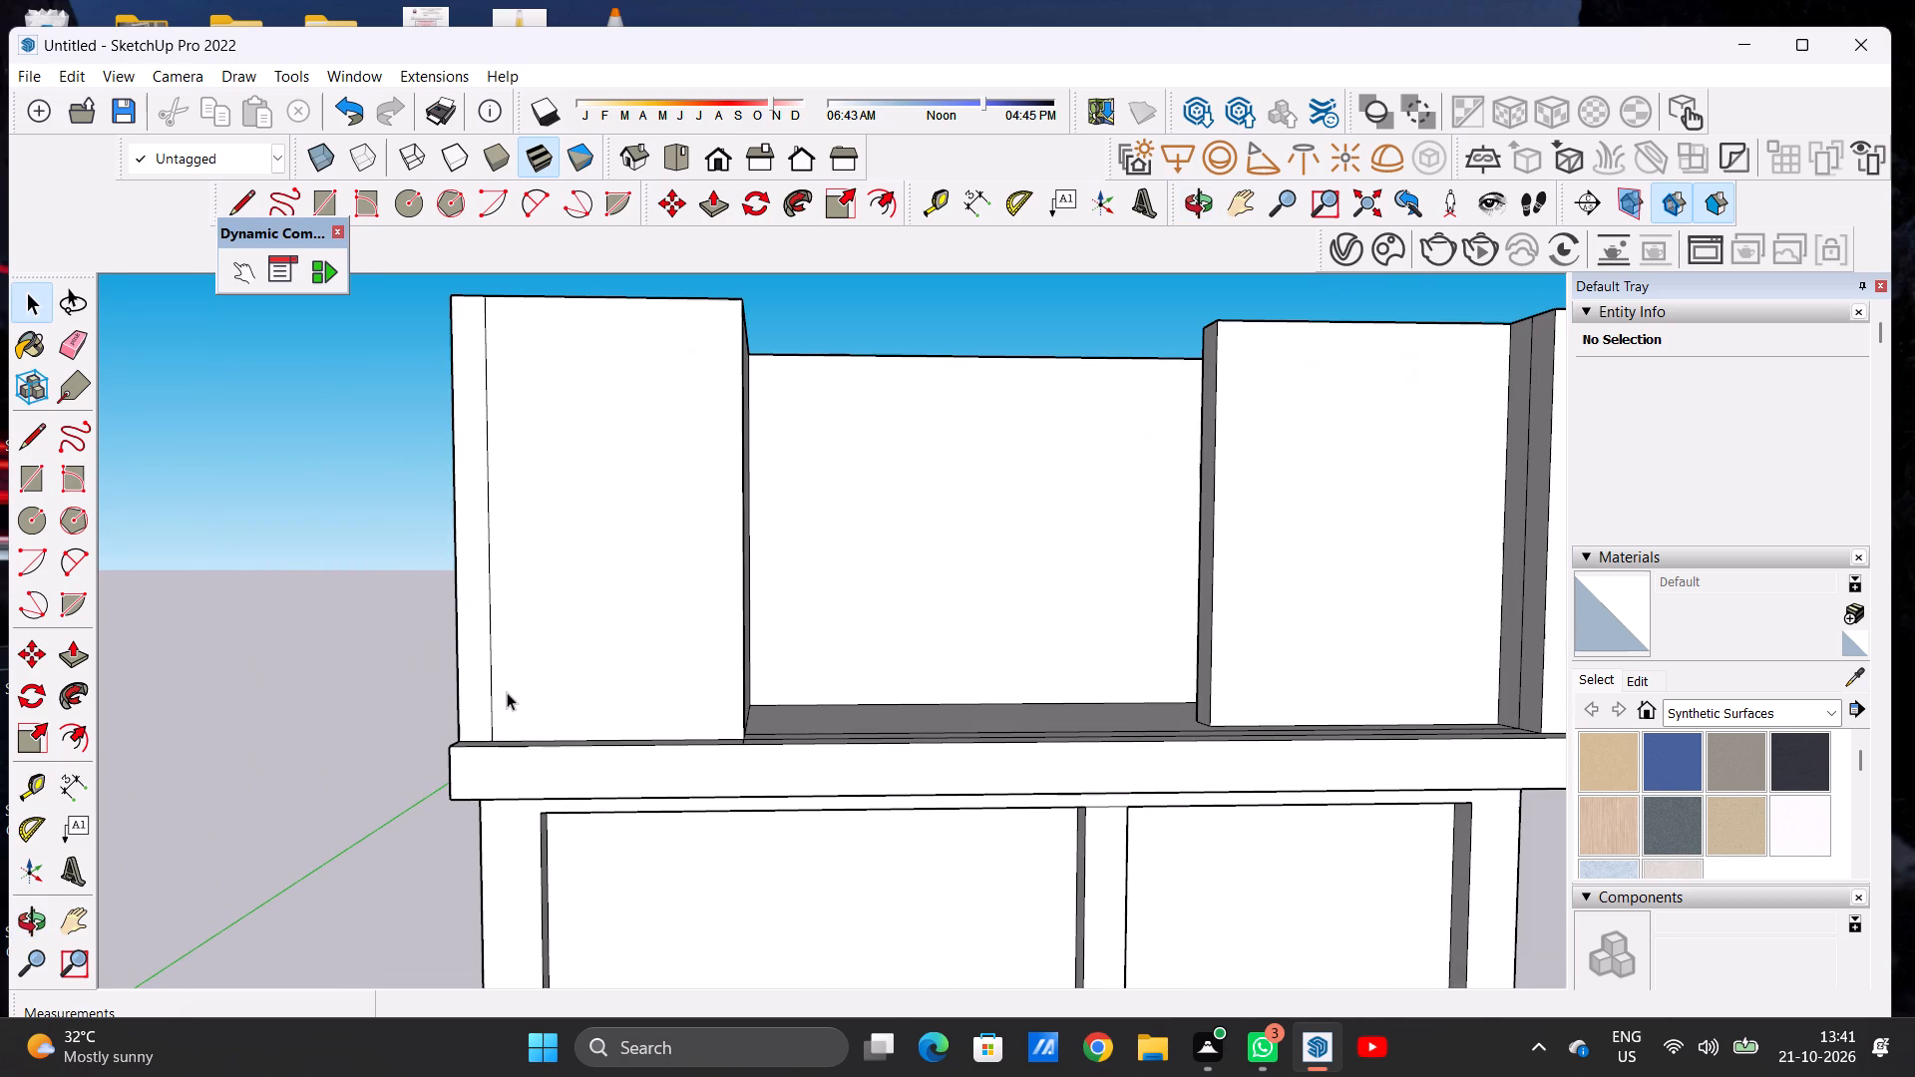
key("e")
left_click_drag(476, 631, 504, 634)
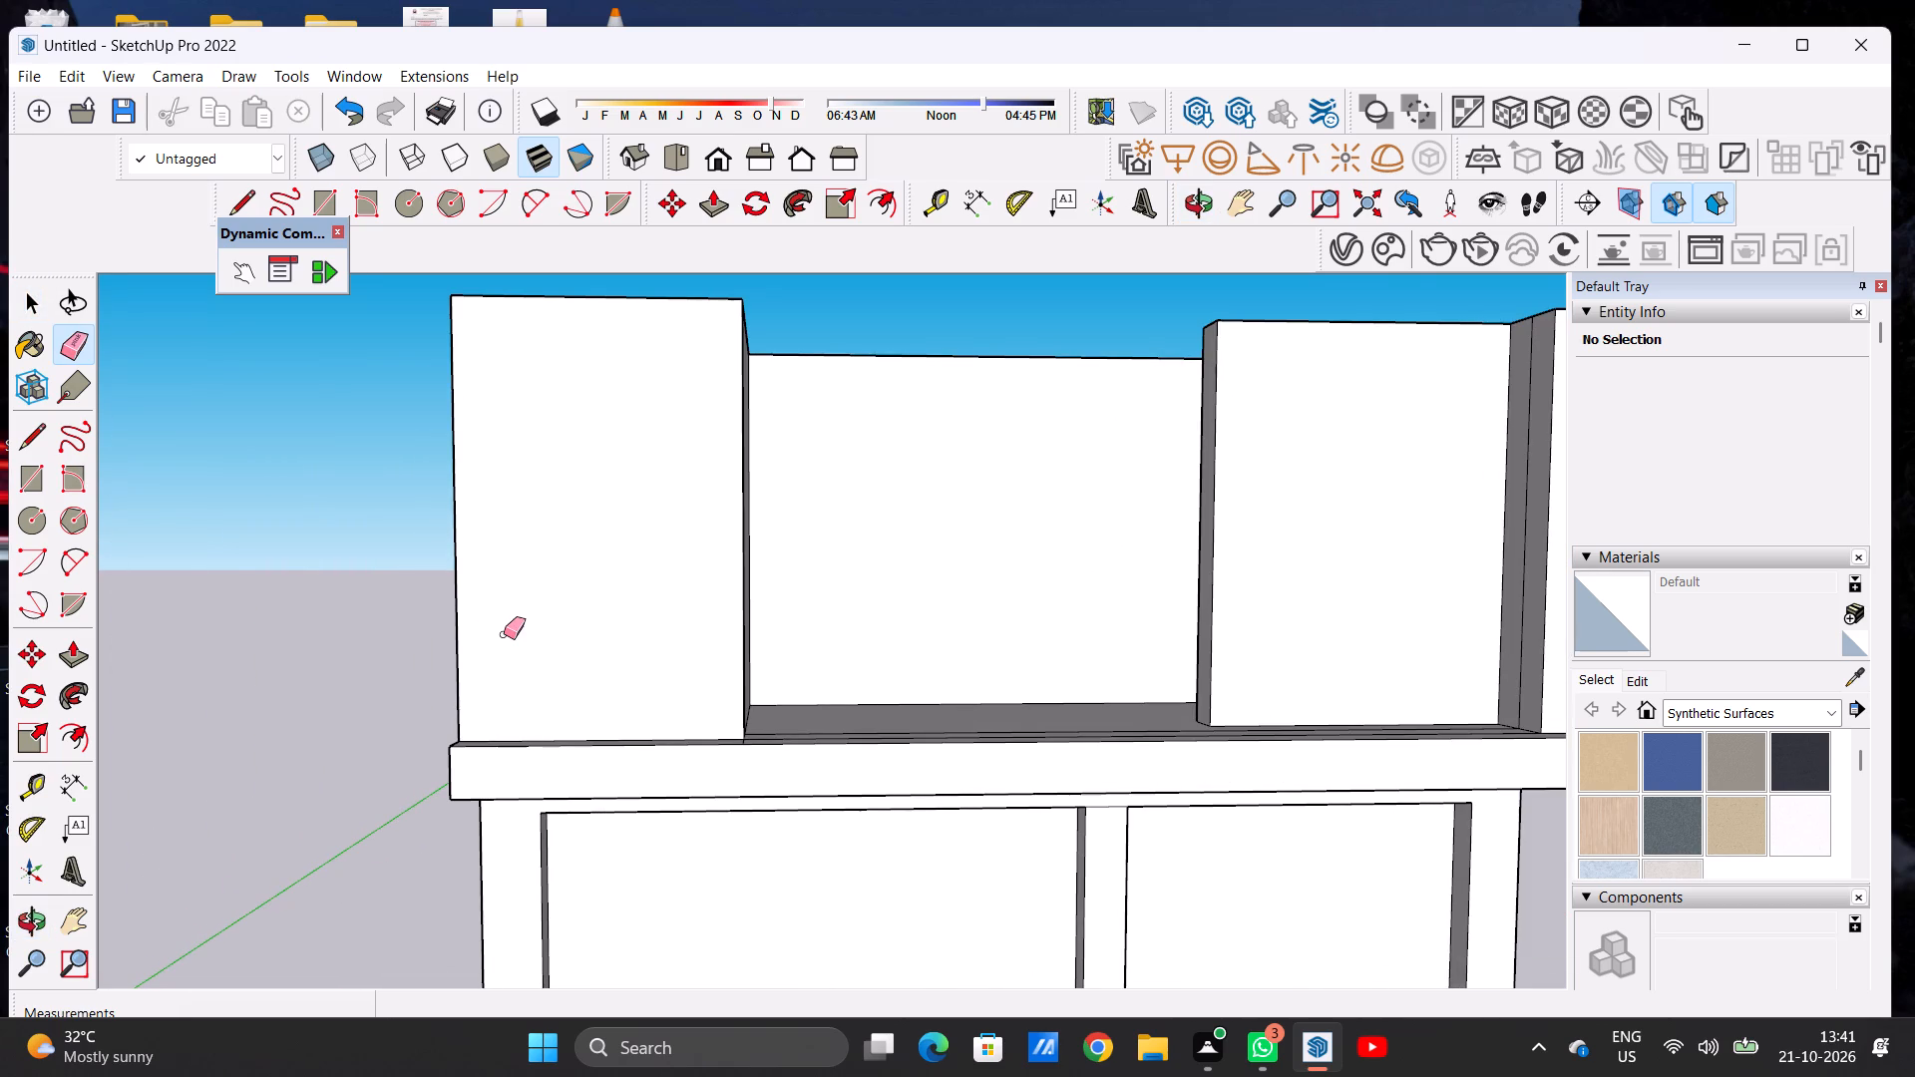
key("space")
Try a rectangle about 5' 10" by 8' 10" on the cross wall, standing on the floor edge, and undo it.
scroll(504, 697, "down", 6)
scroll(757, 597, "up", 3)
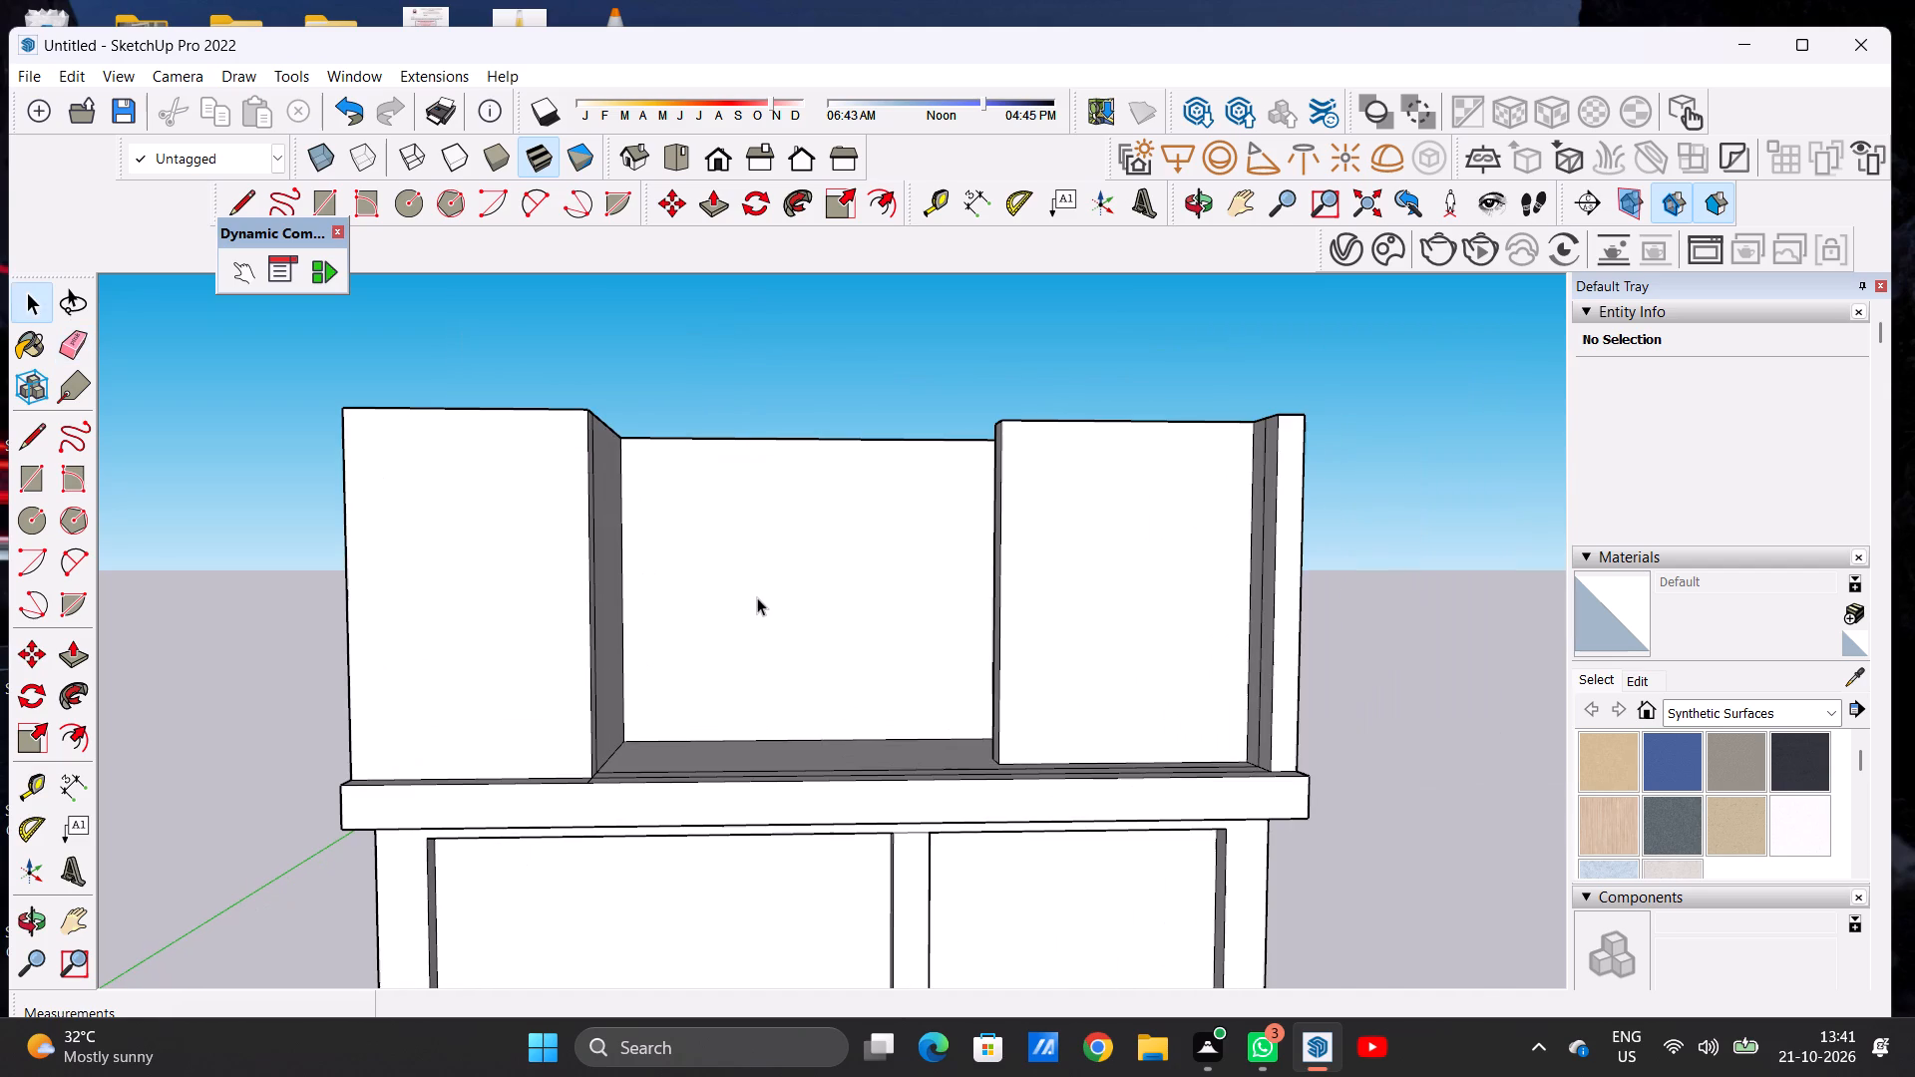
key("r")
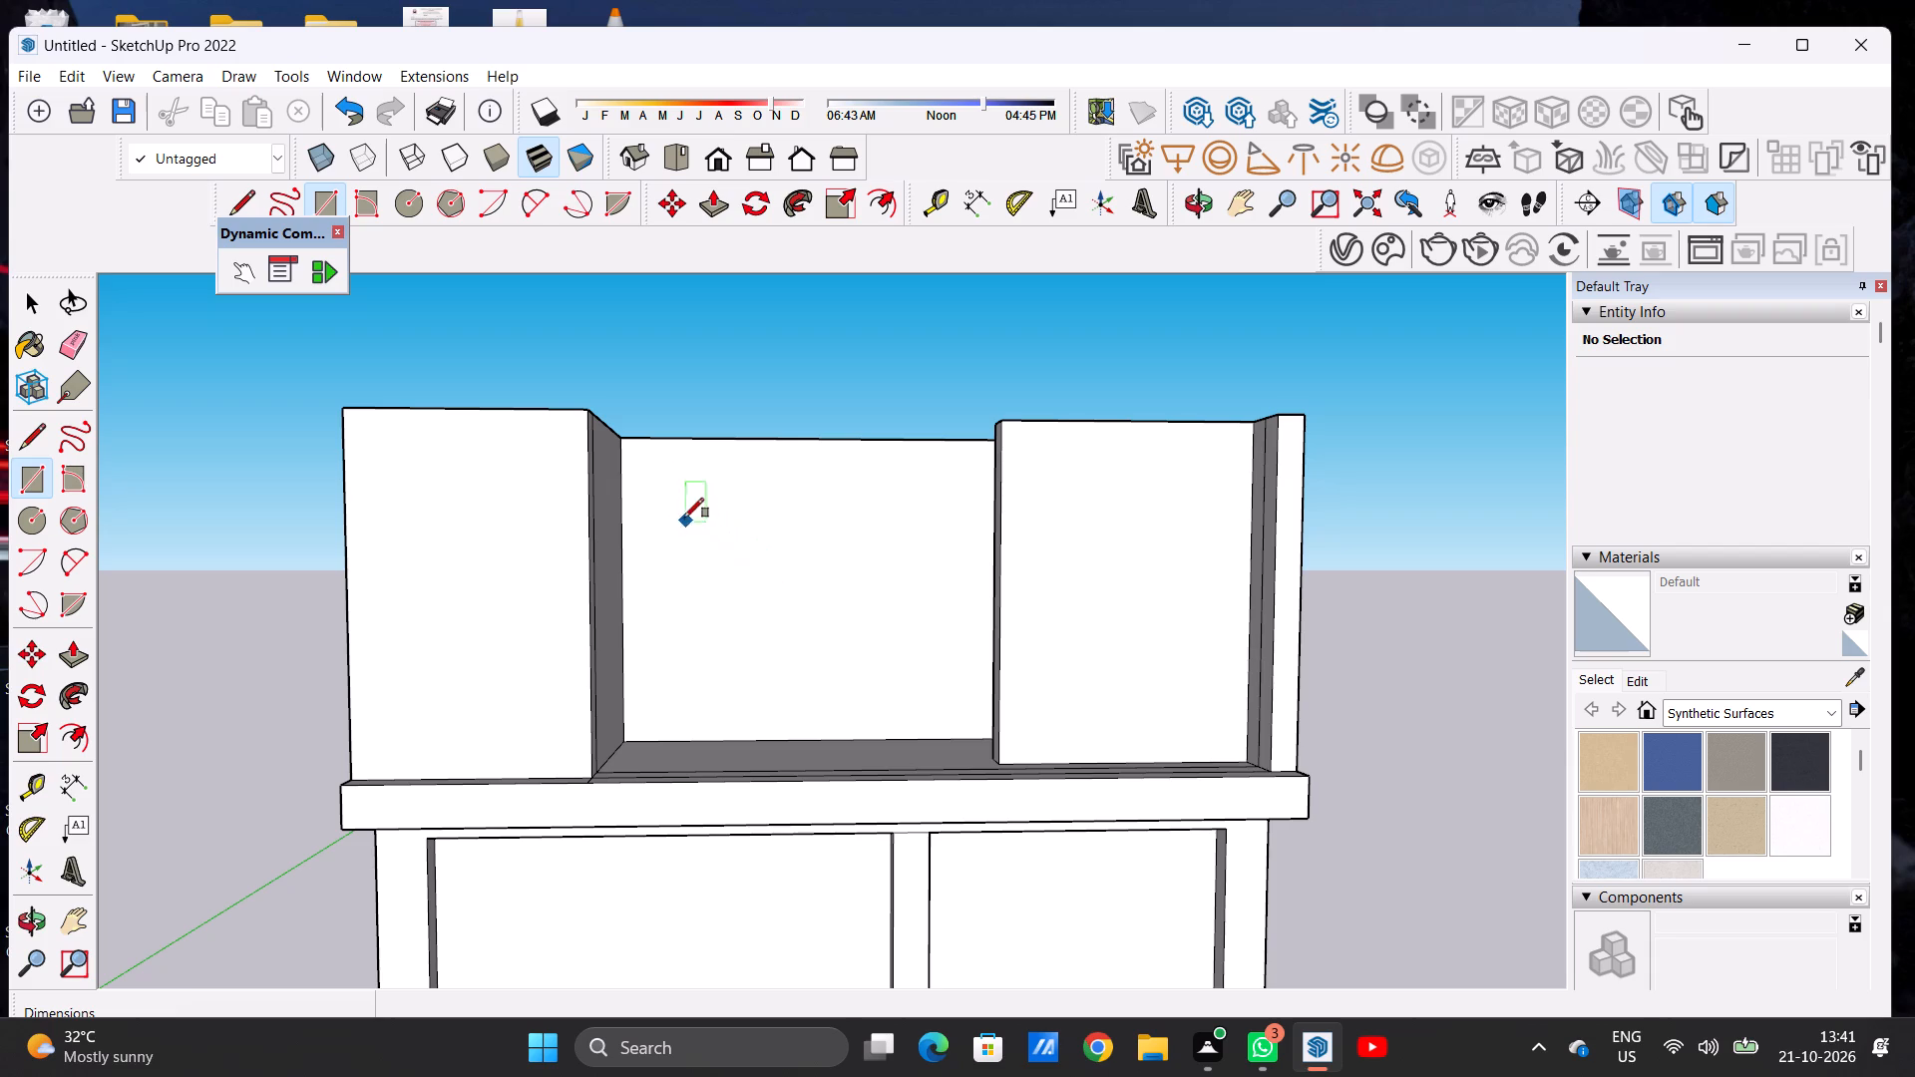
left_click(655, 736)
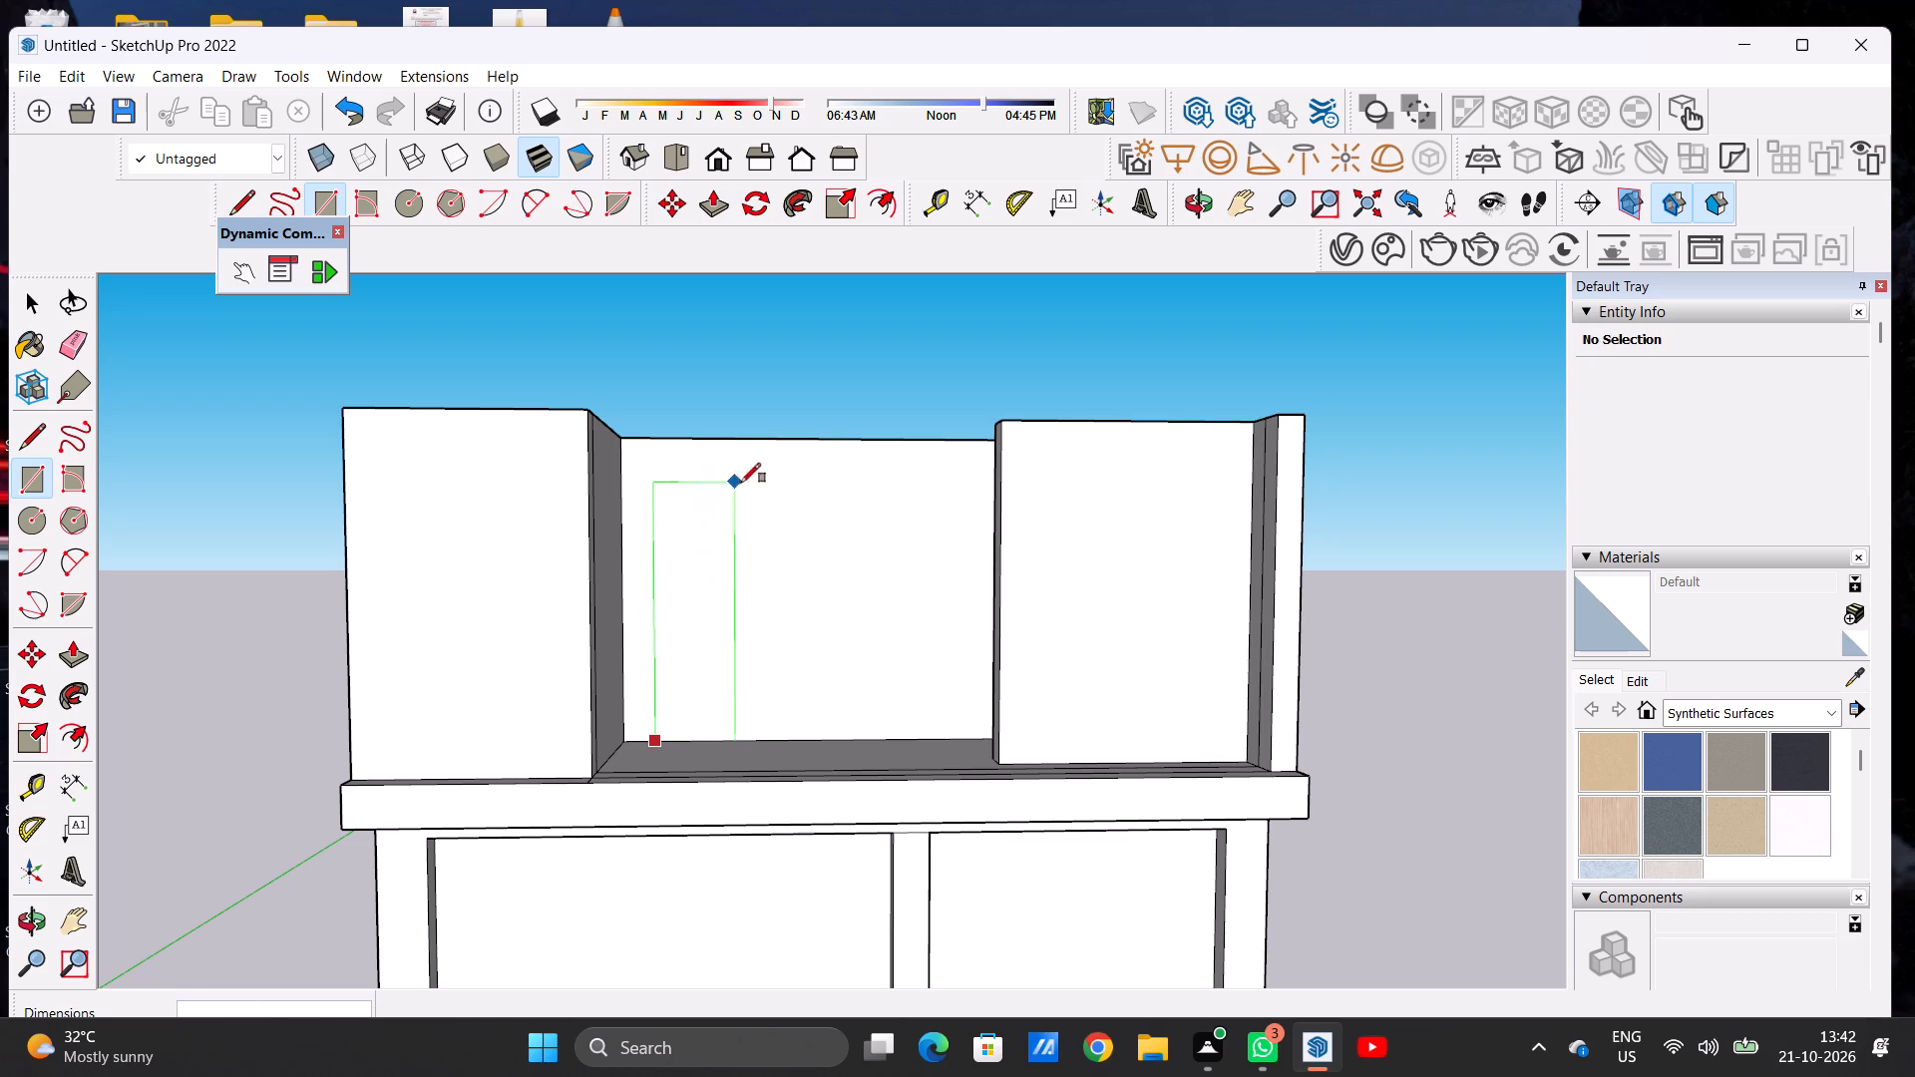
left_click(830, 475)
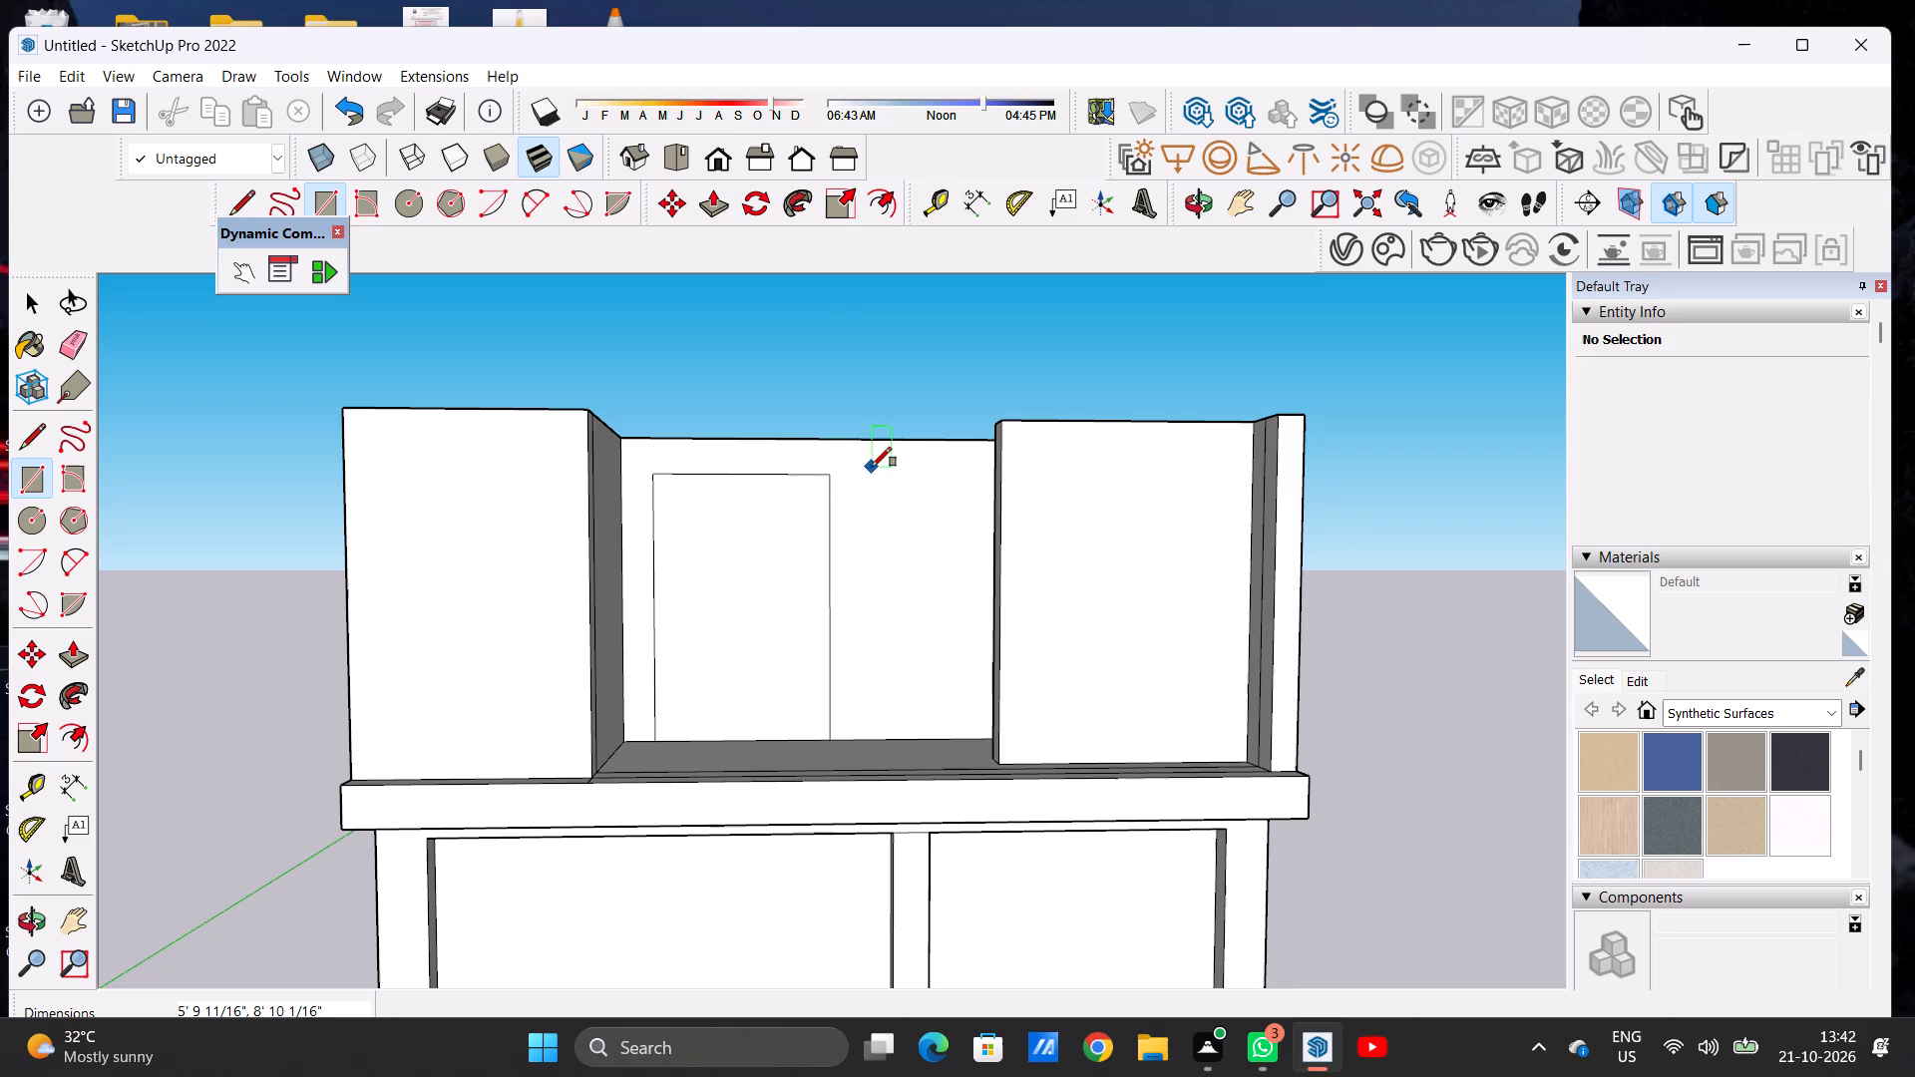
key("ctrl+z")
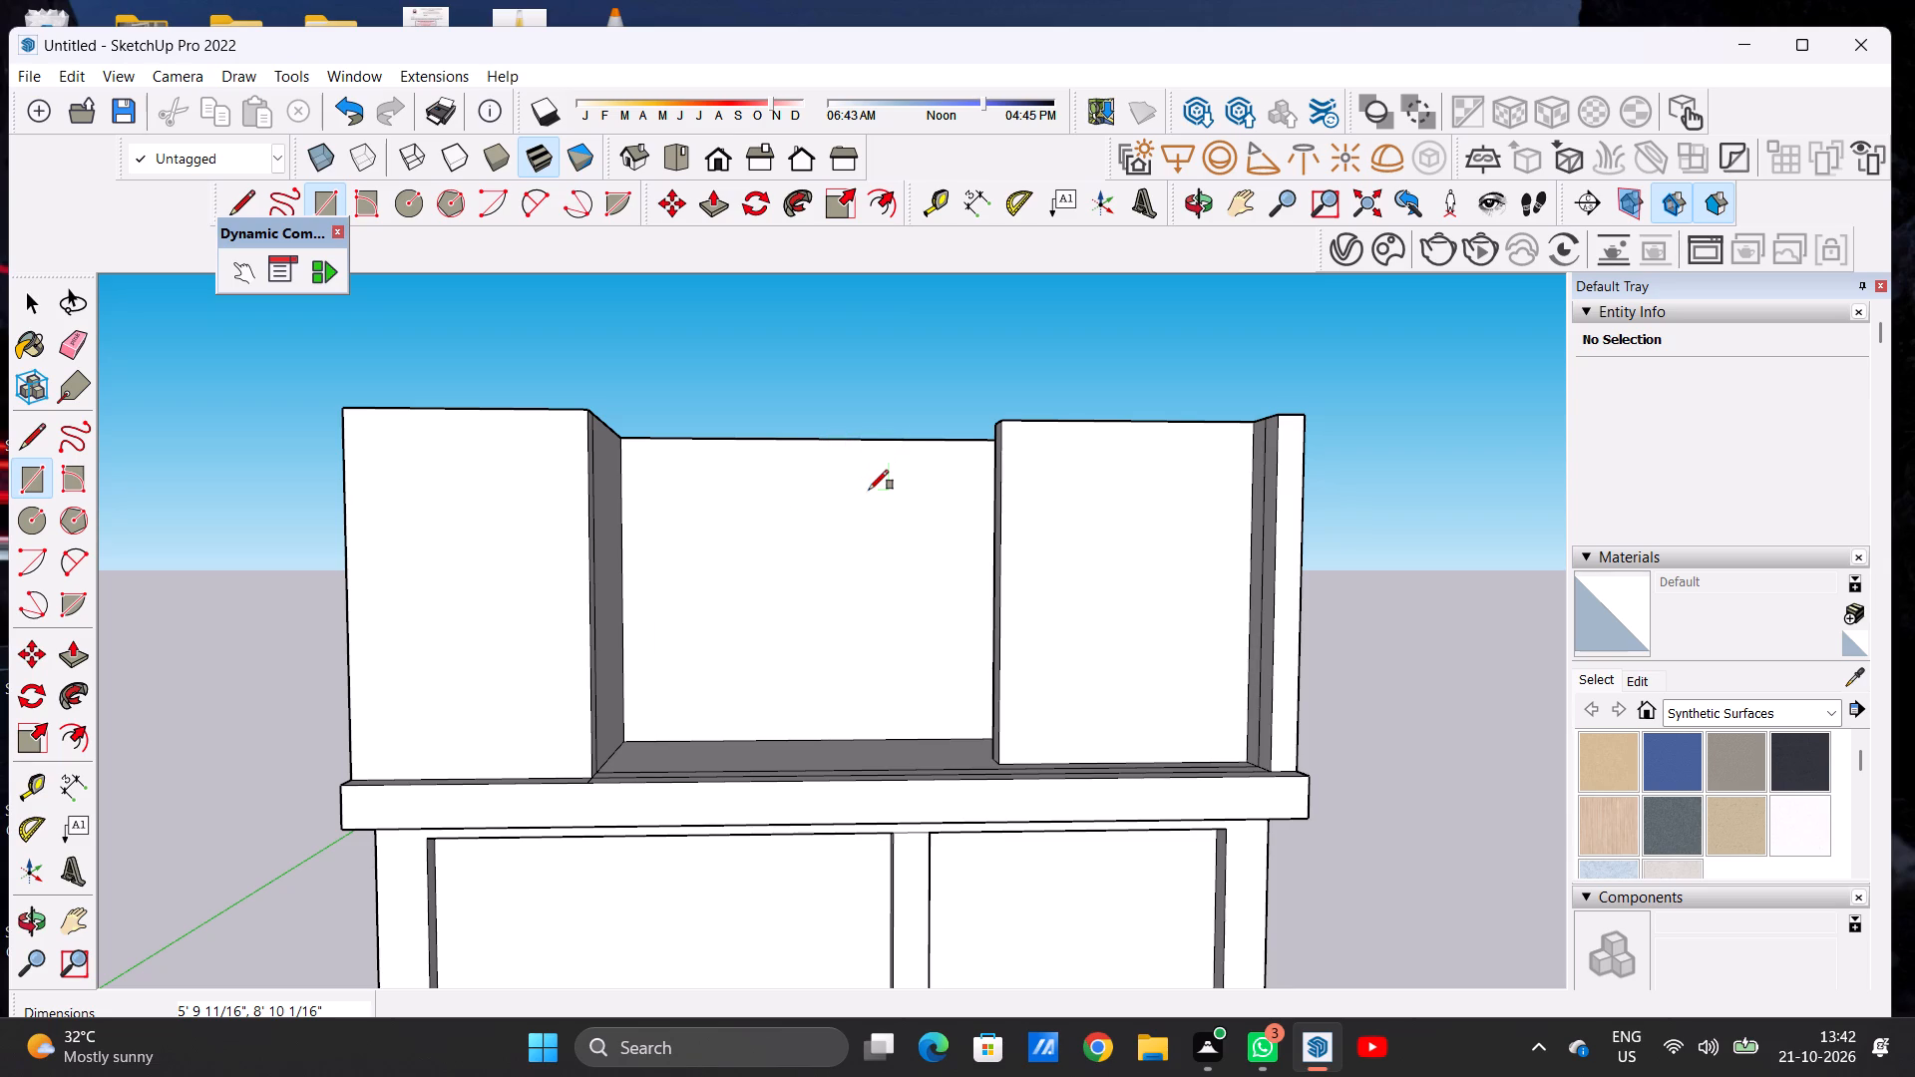
Draw a rectangle about 7' wide and 9' 1" high on the cross wall, standing on the floor edge near the solid block.
left_click(645, 736)
left_click(855, 467)
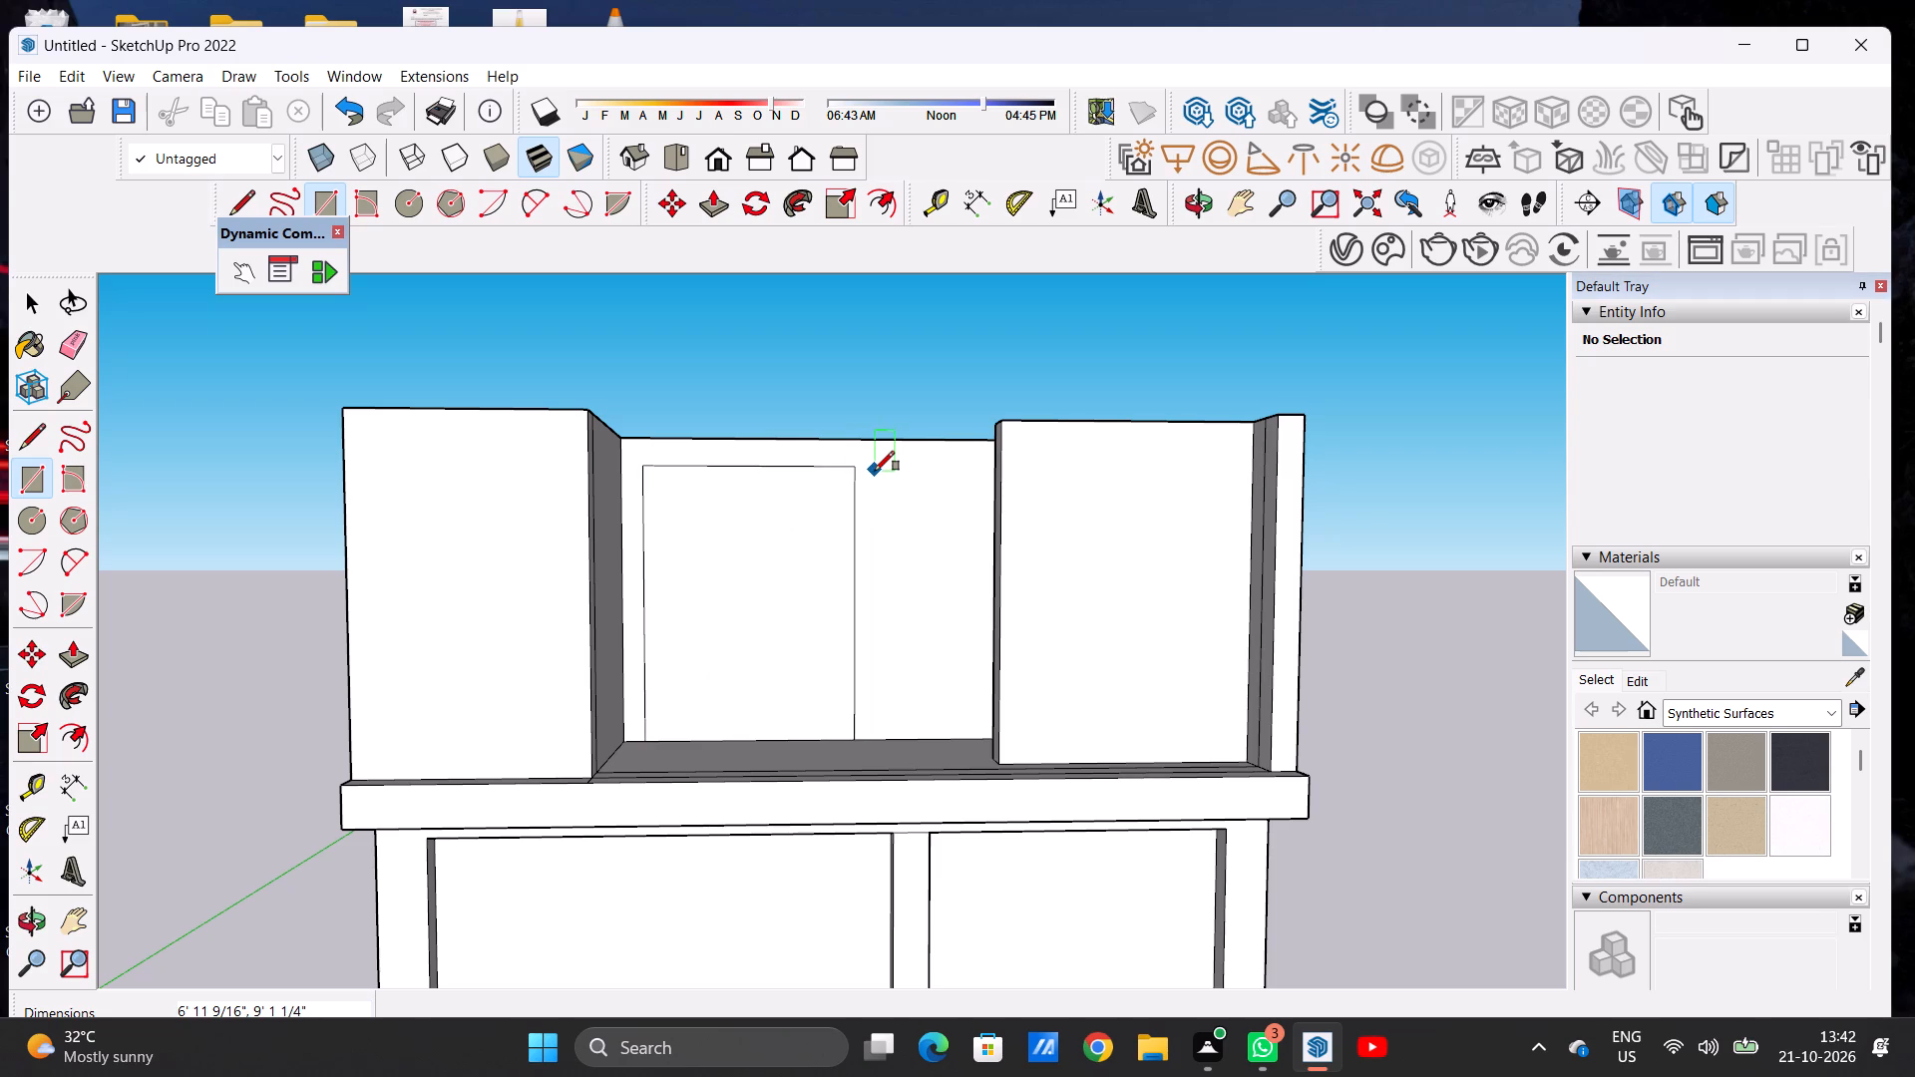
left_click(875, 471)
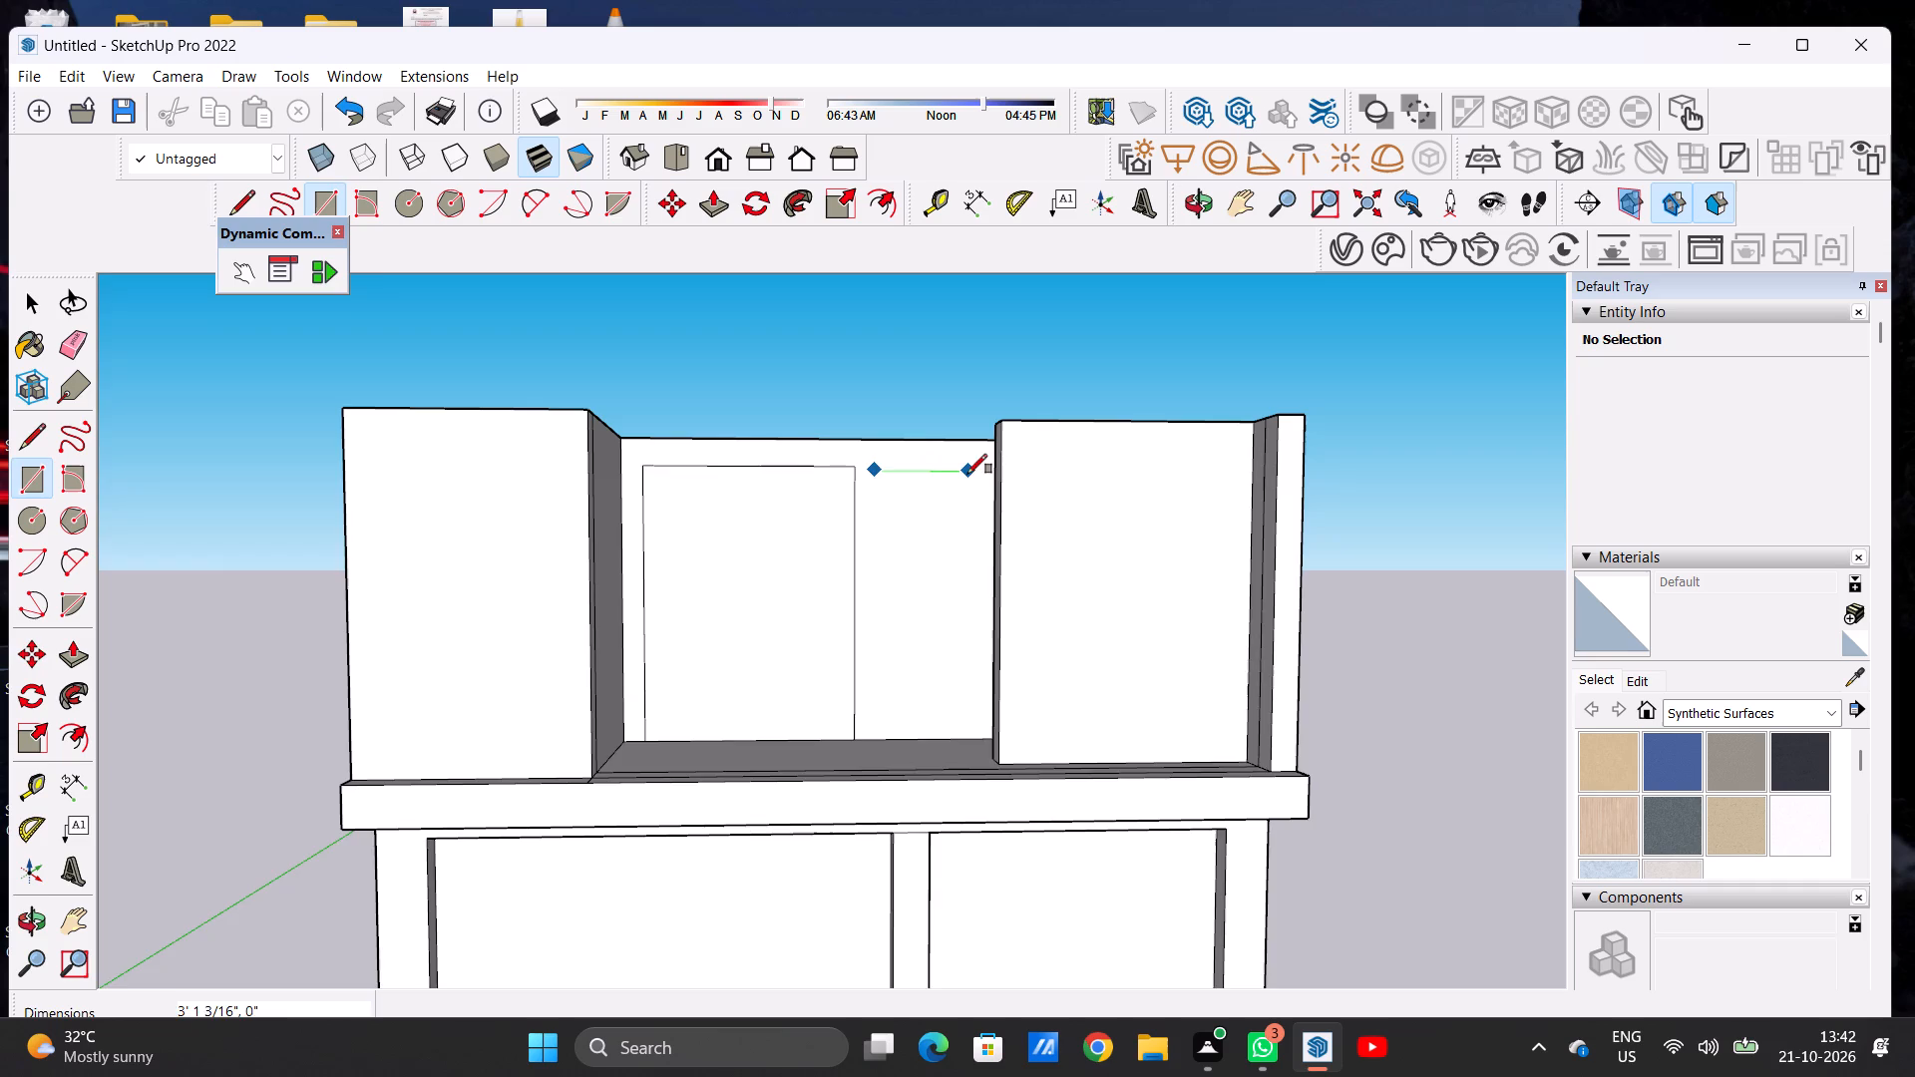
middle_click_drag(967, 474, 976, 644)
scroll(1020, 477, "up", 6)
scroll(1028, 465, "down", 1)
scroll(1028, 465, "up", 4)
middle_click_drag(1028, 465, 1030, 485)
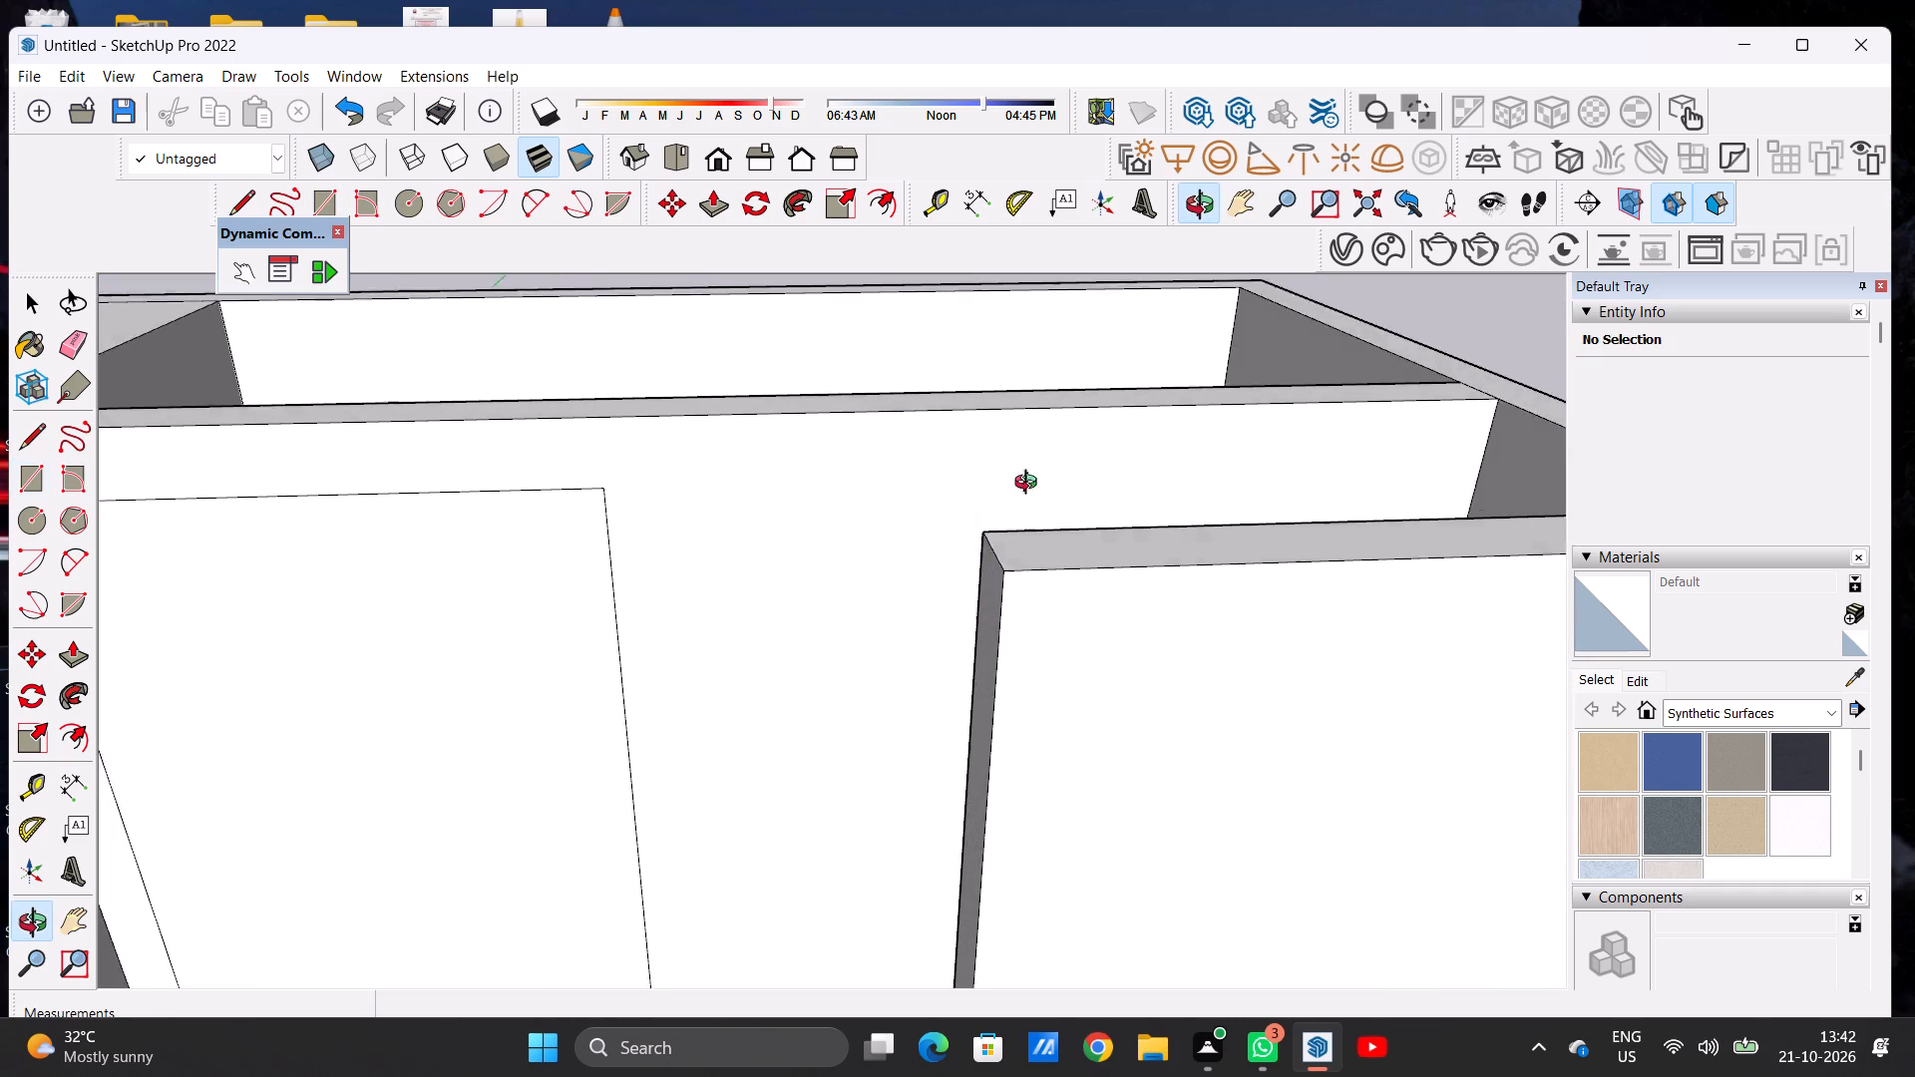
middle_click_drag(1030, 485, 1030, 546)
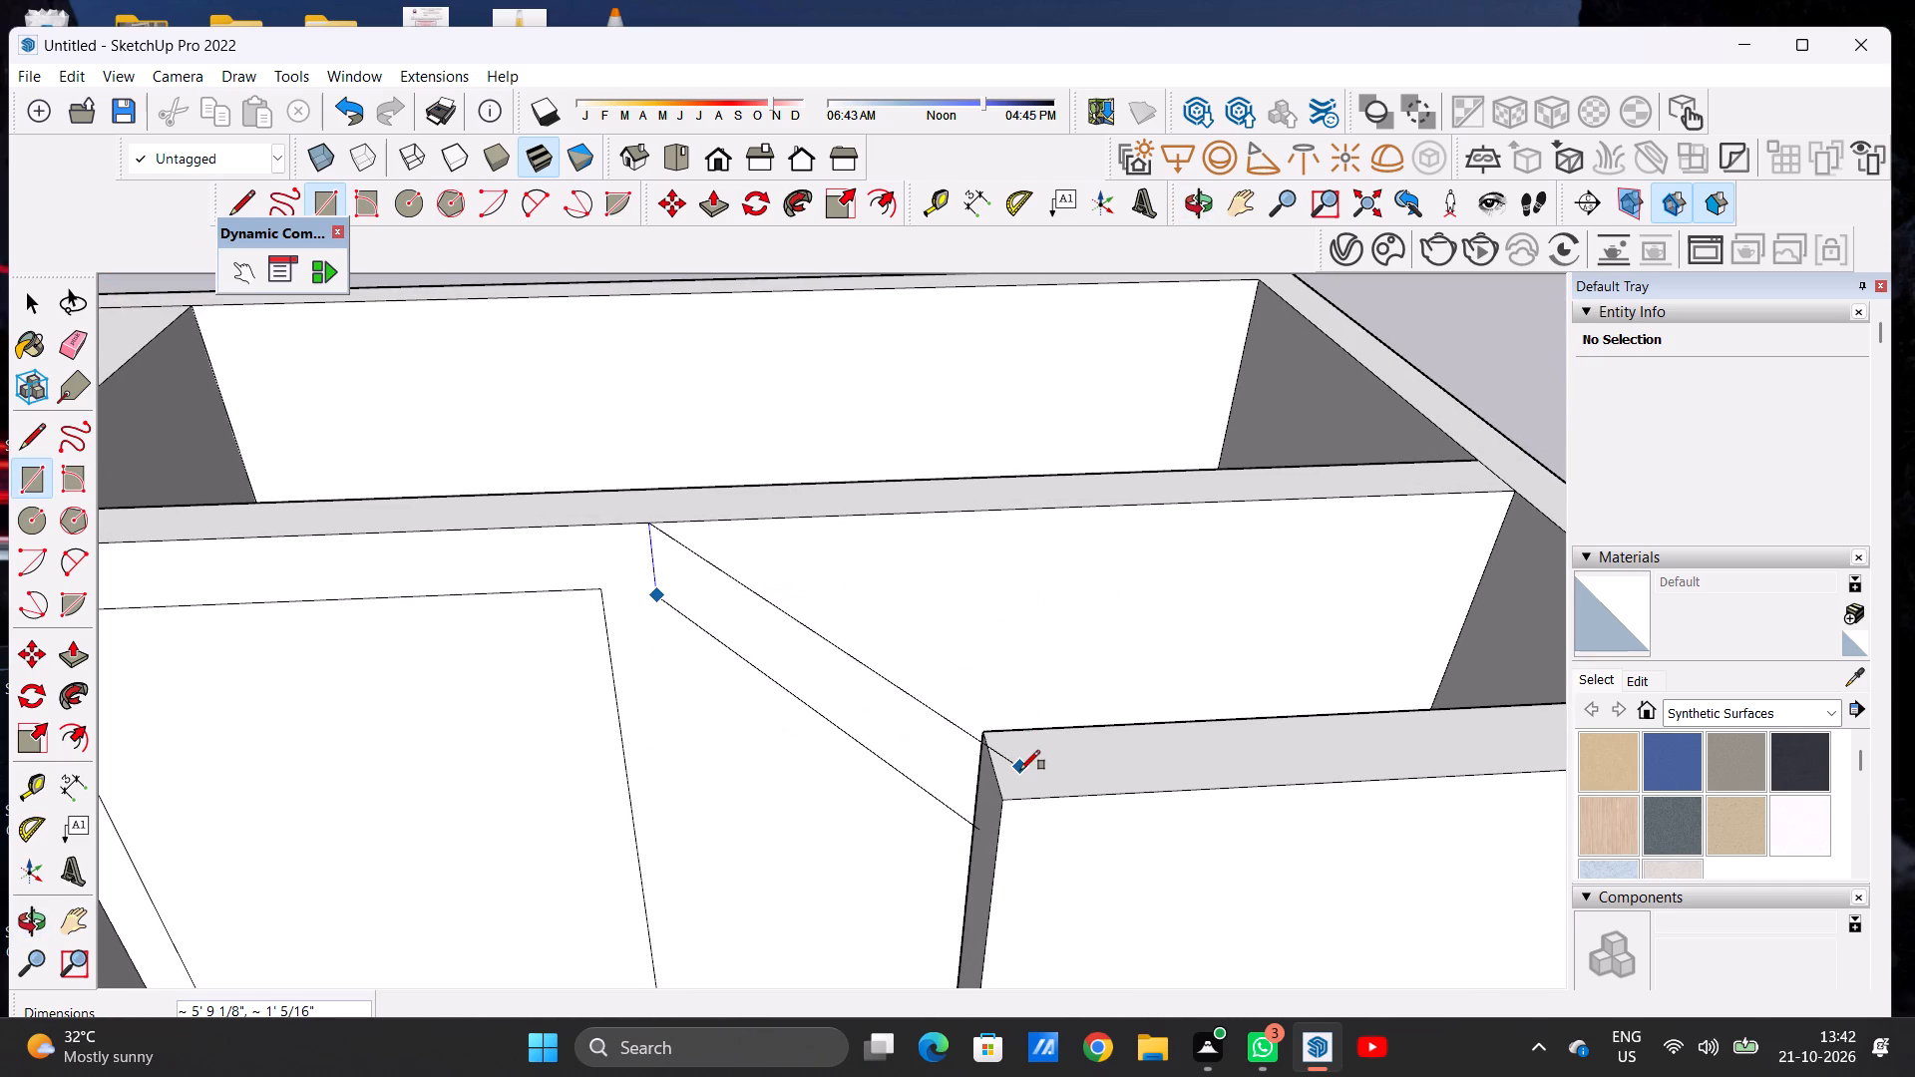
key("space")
Push/Pull the top of the short front wall down about 7' 8", making it a low wall.
key("p")
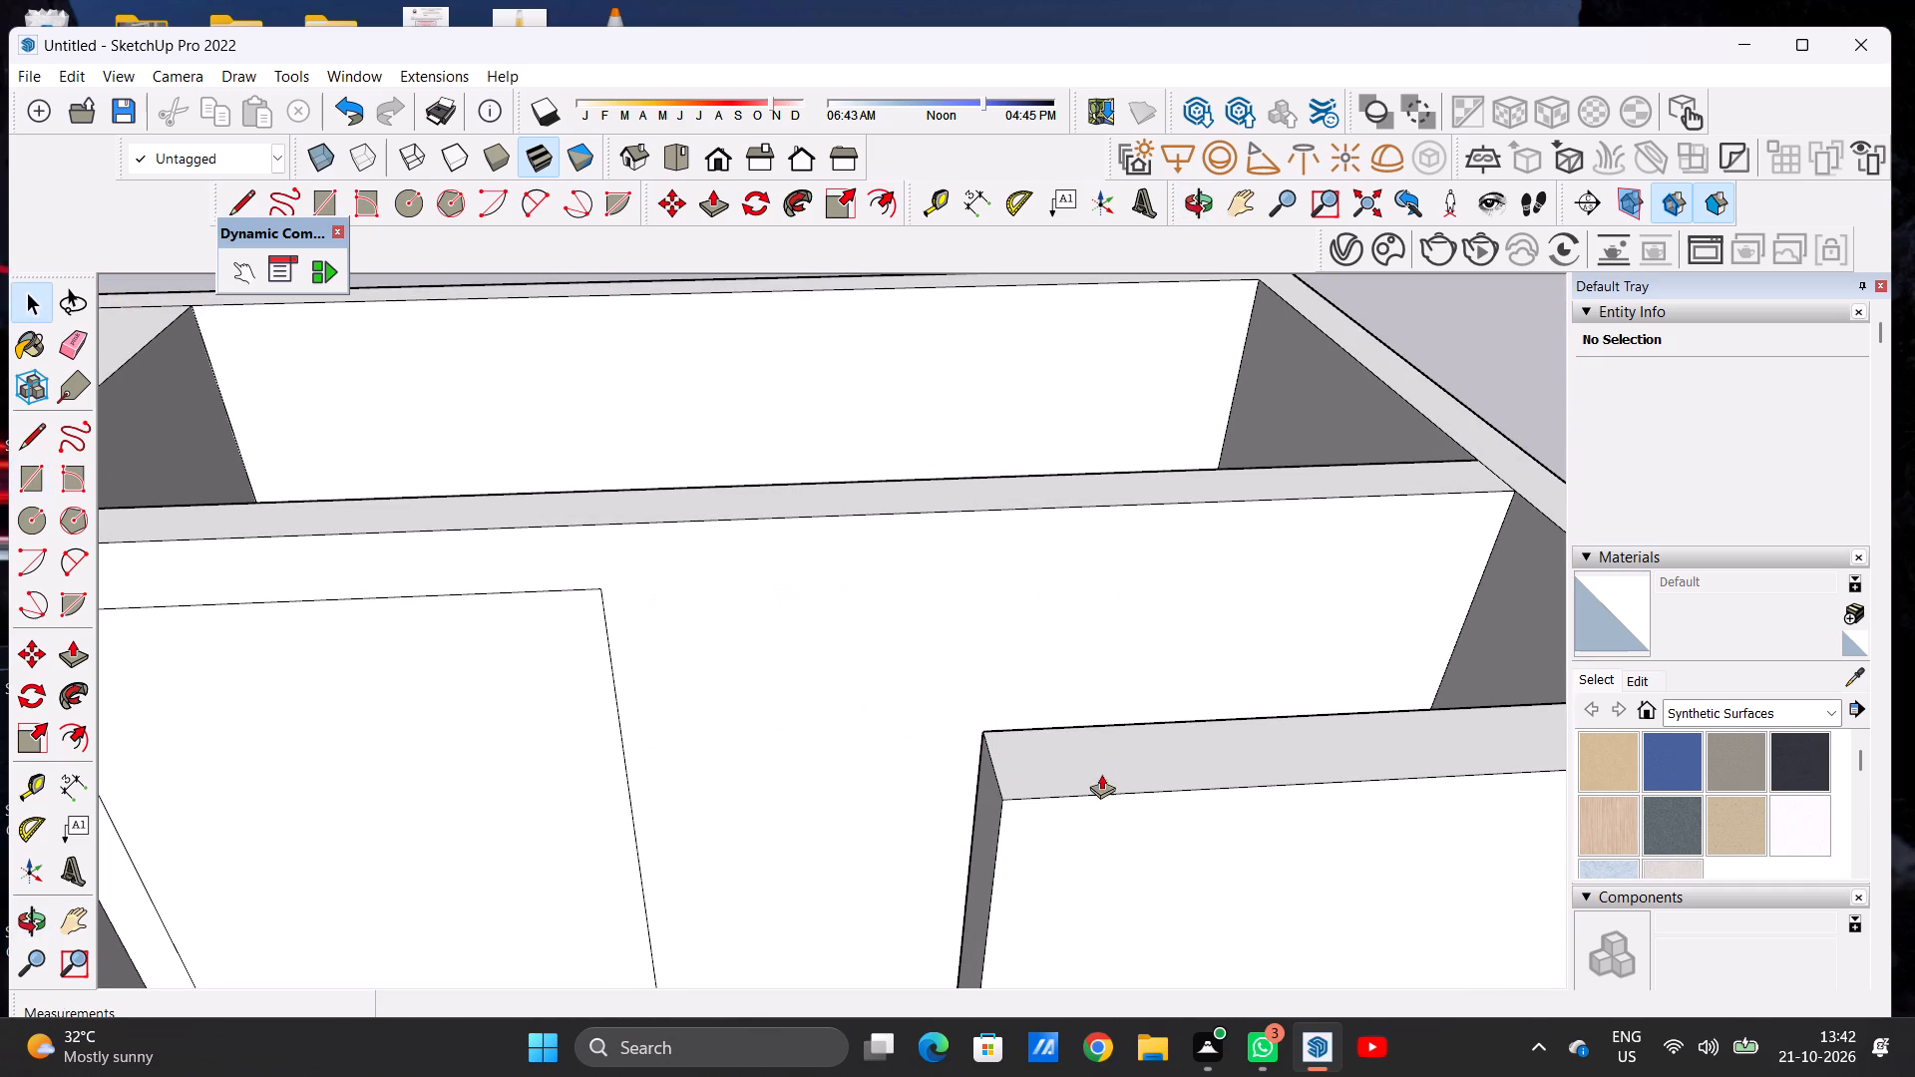
left_click(1088, 762)
scroll(1038, 745, "down", 15)
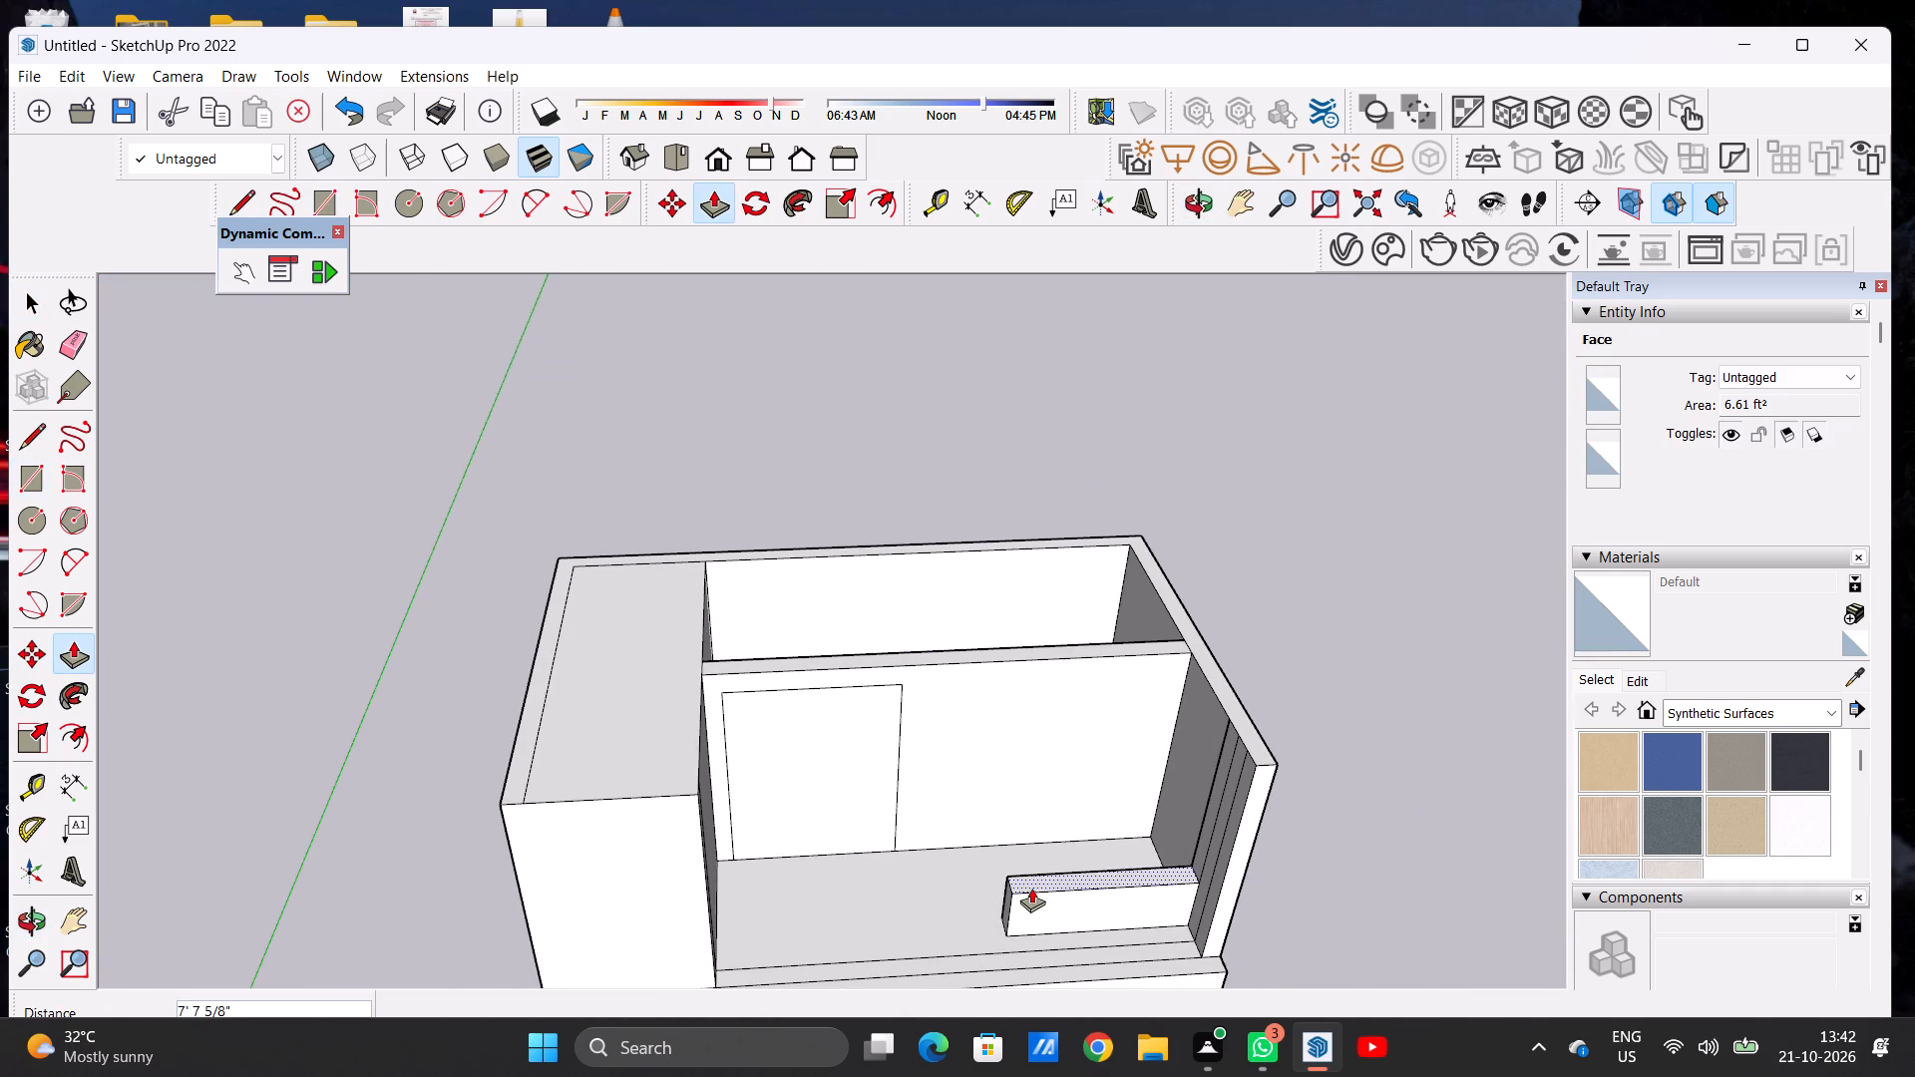
left_click(1031, 888)
key("space")
Draw a near-square window rectangle on the cross wall beside the door rectangle, with its top level with the door's top.
middle_click_drag(824, 819, 762, 581)
middle_click(762, 581)
scroll(825, 669, "up", 3)
key("r")
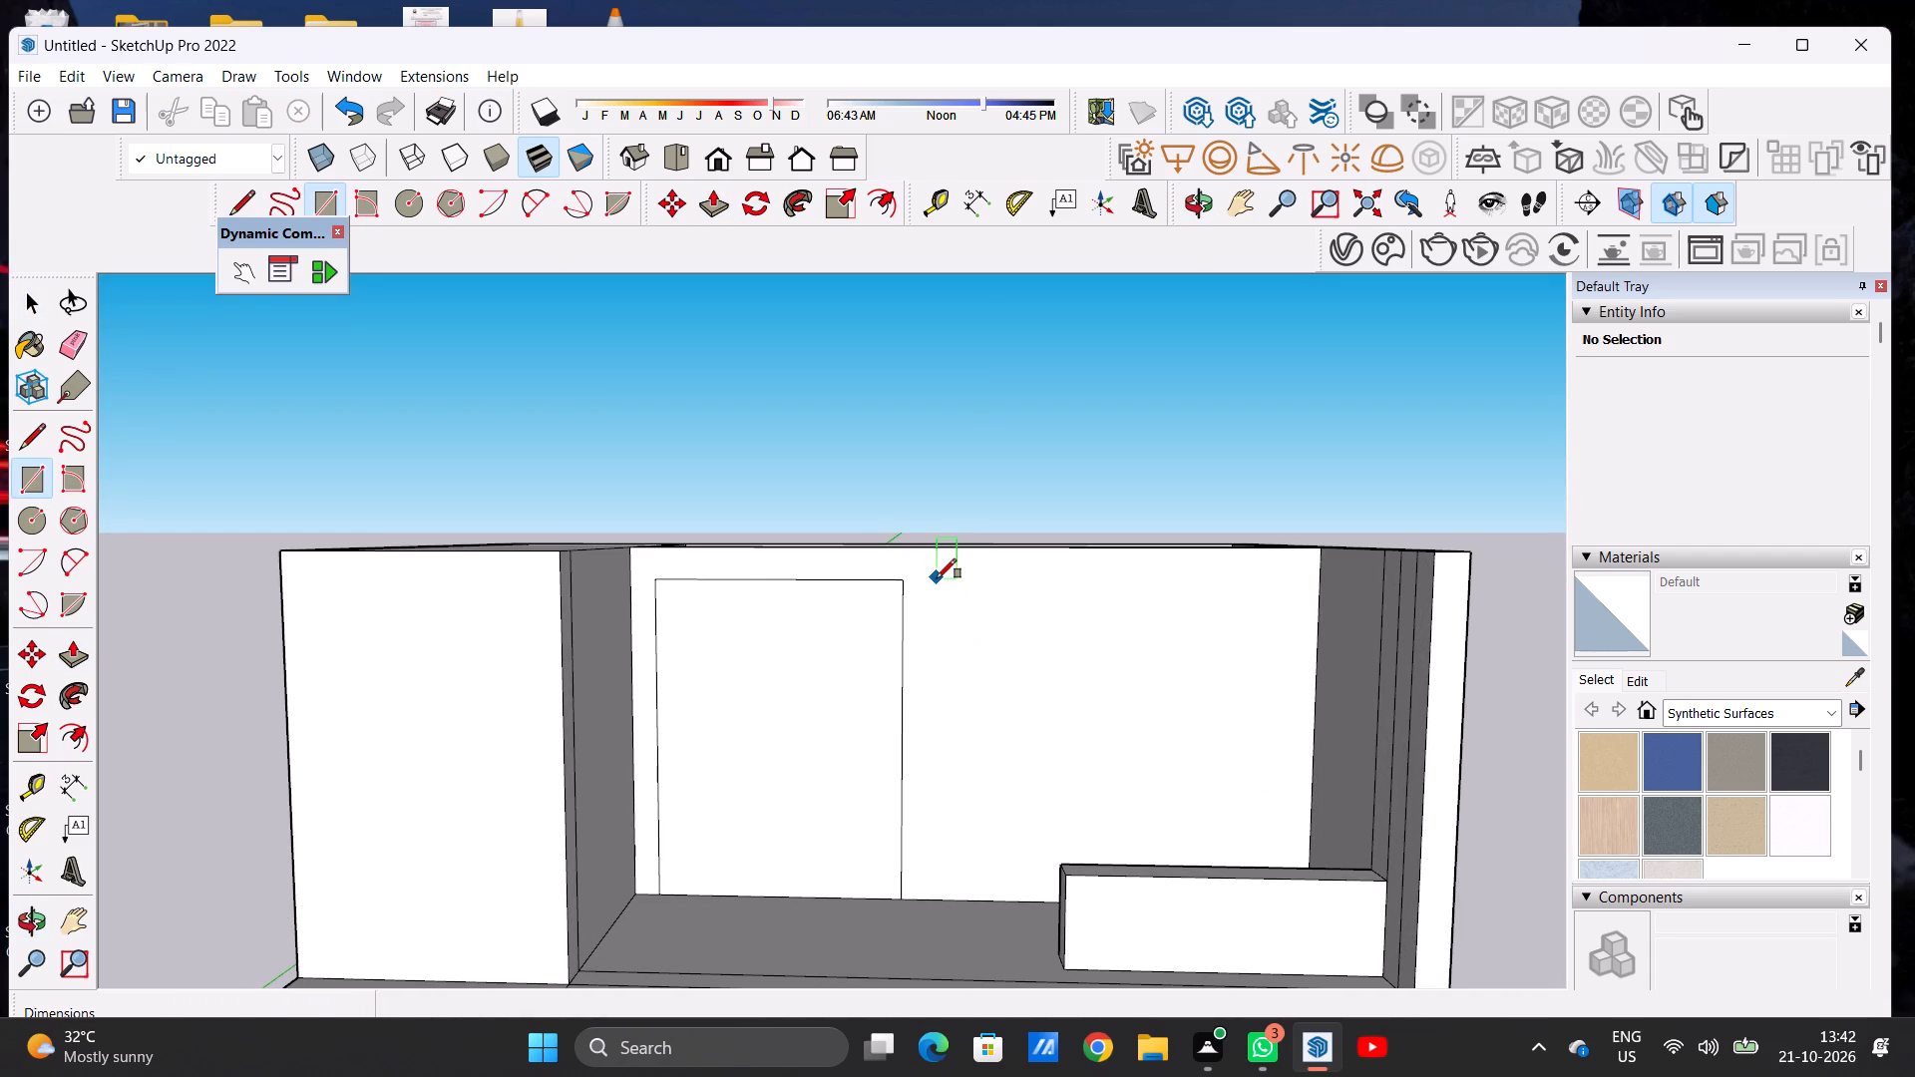
left_click(934, 578)
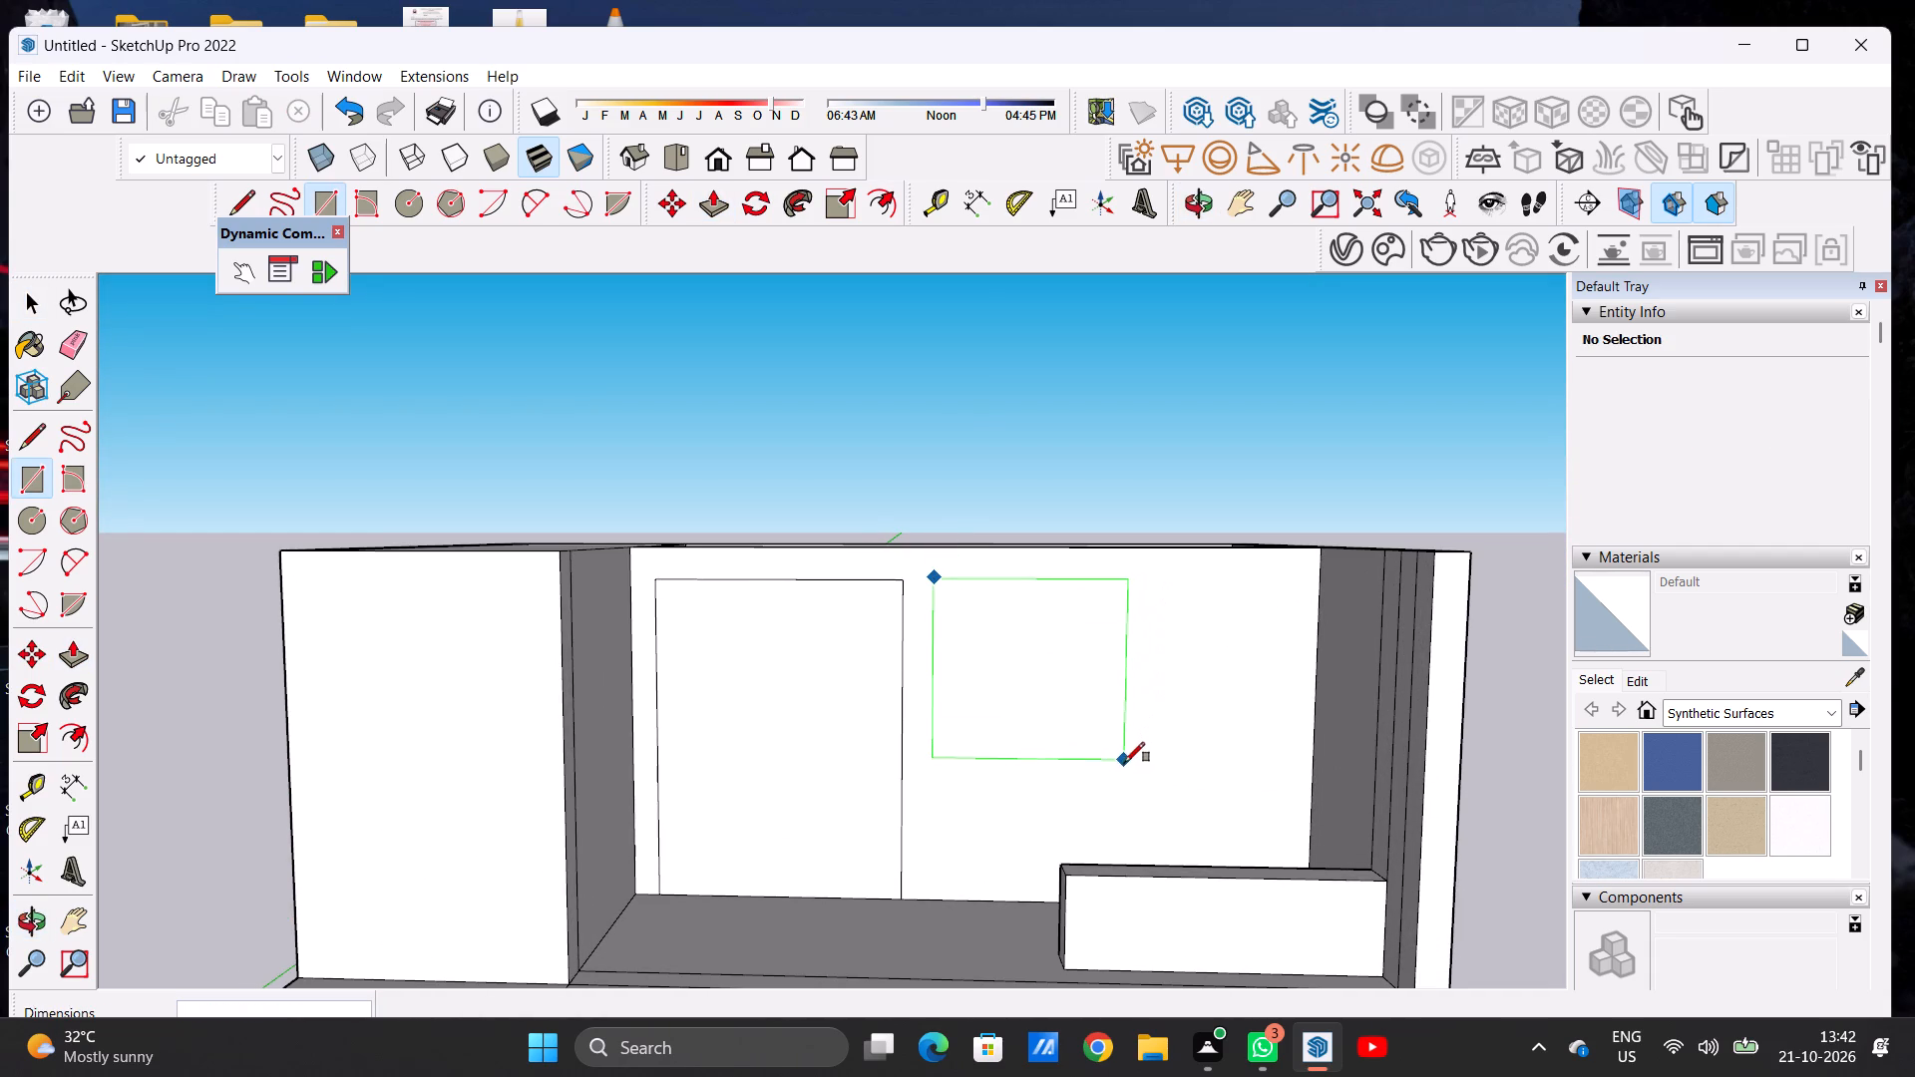
left_click(1130, 770)
key("space")
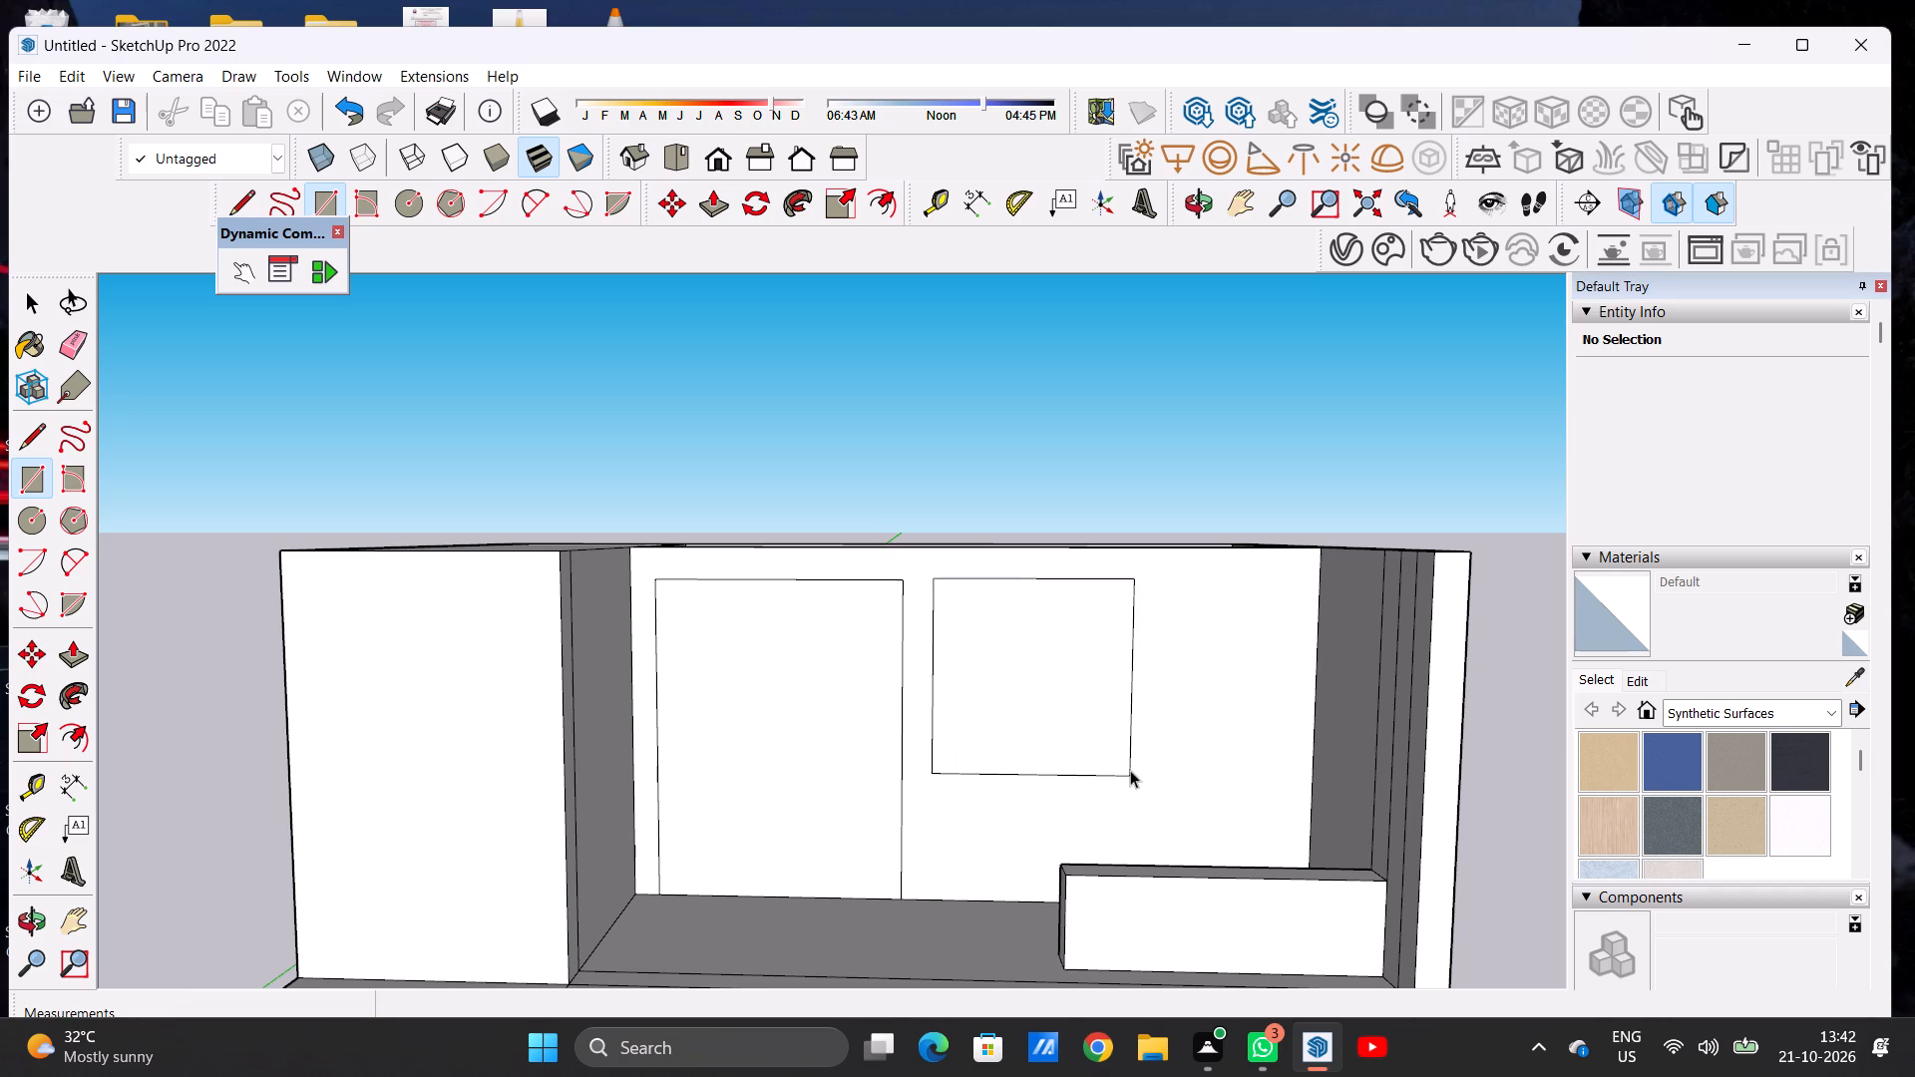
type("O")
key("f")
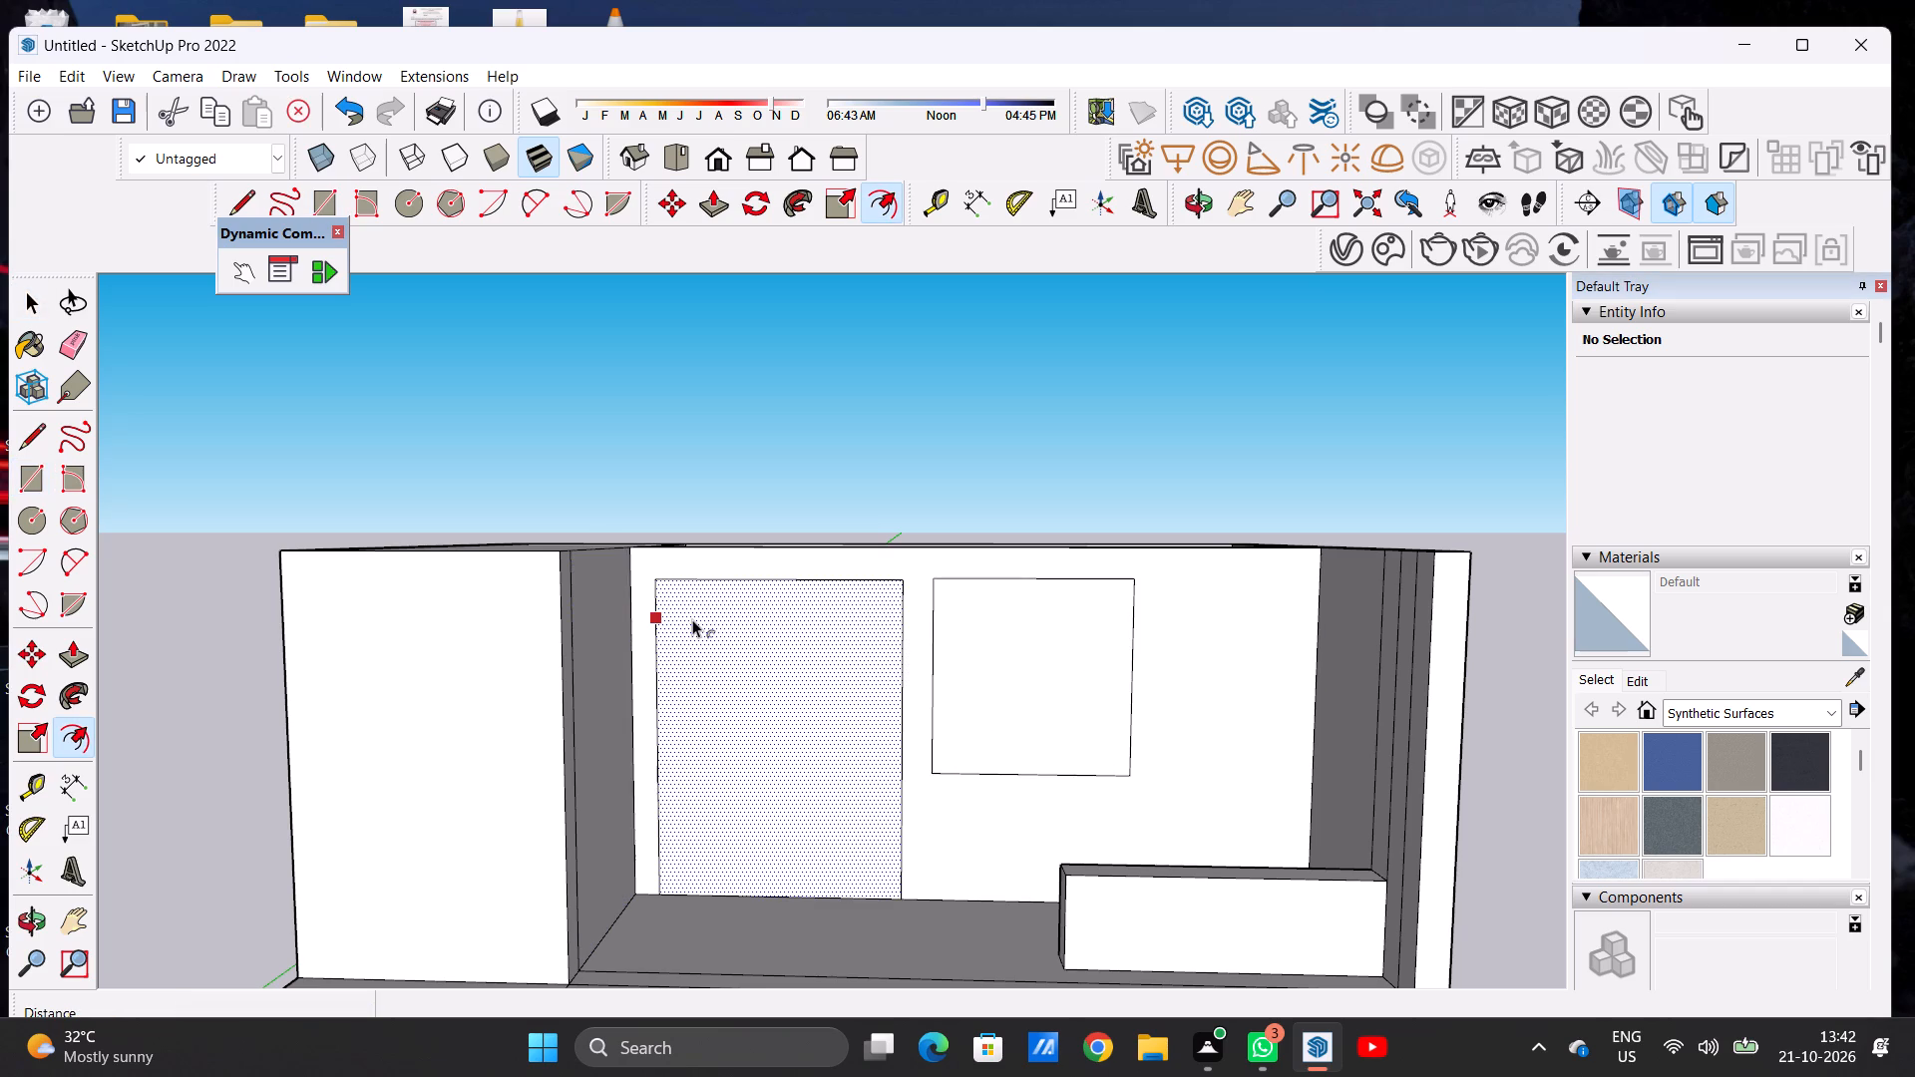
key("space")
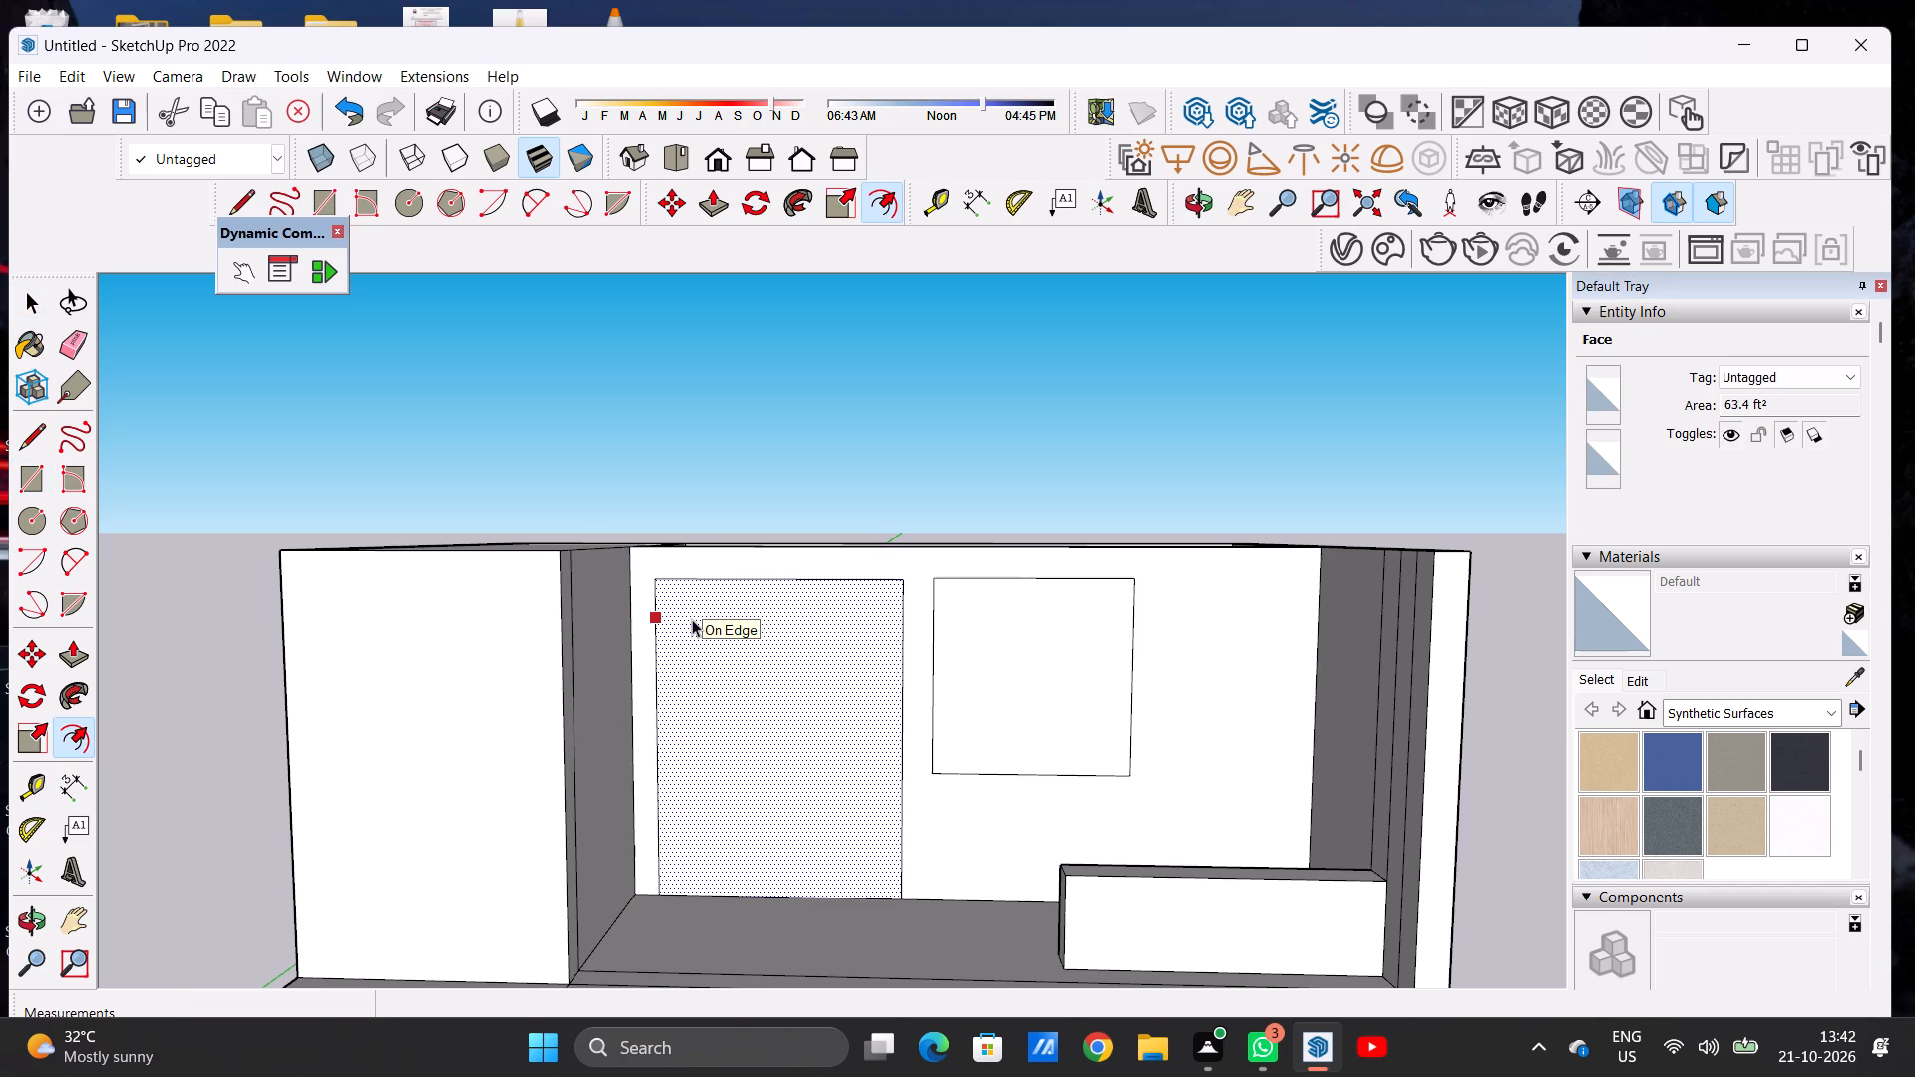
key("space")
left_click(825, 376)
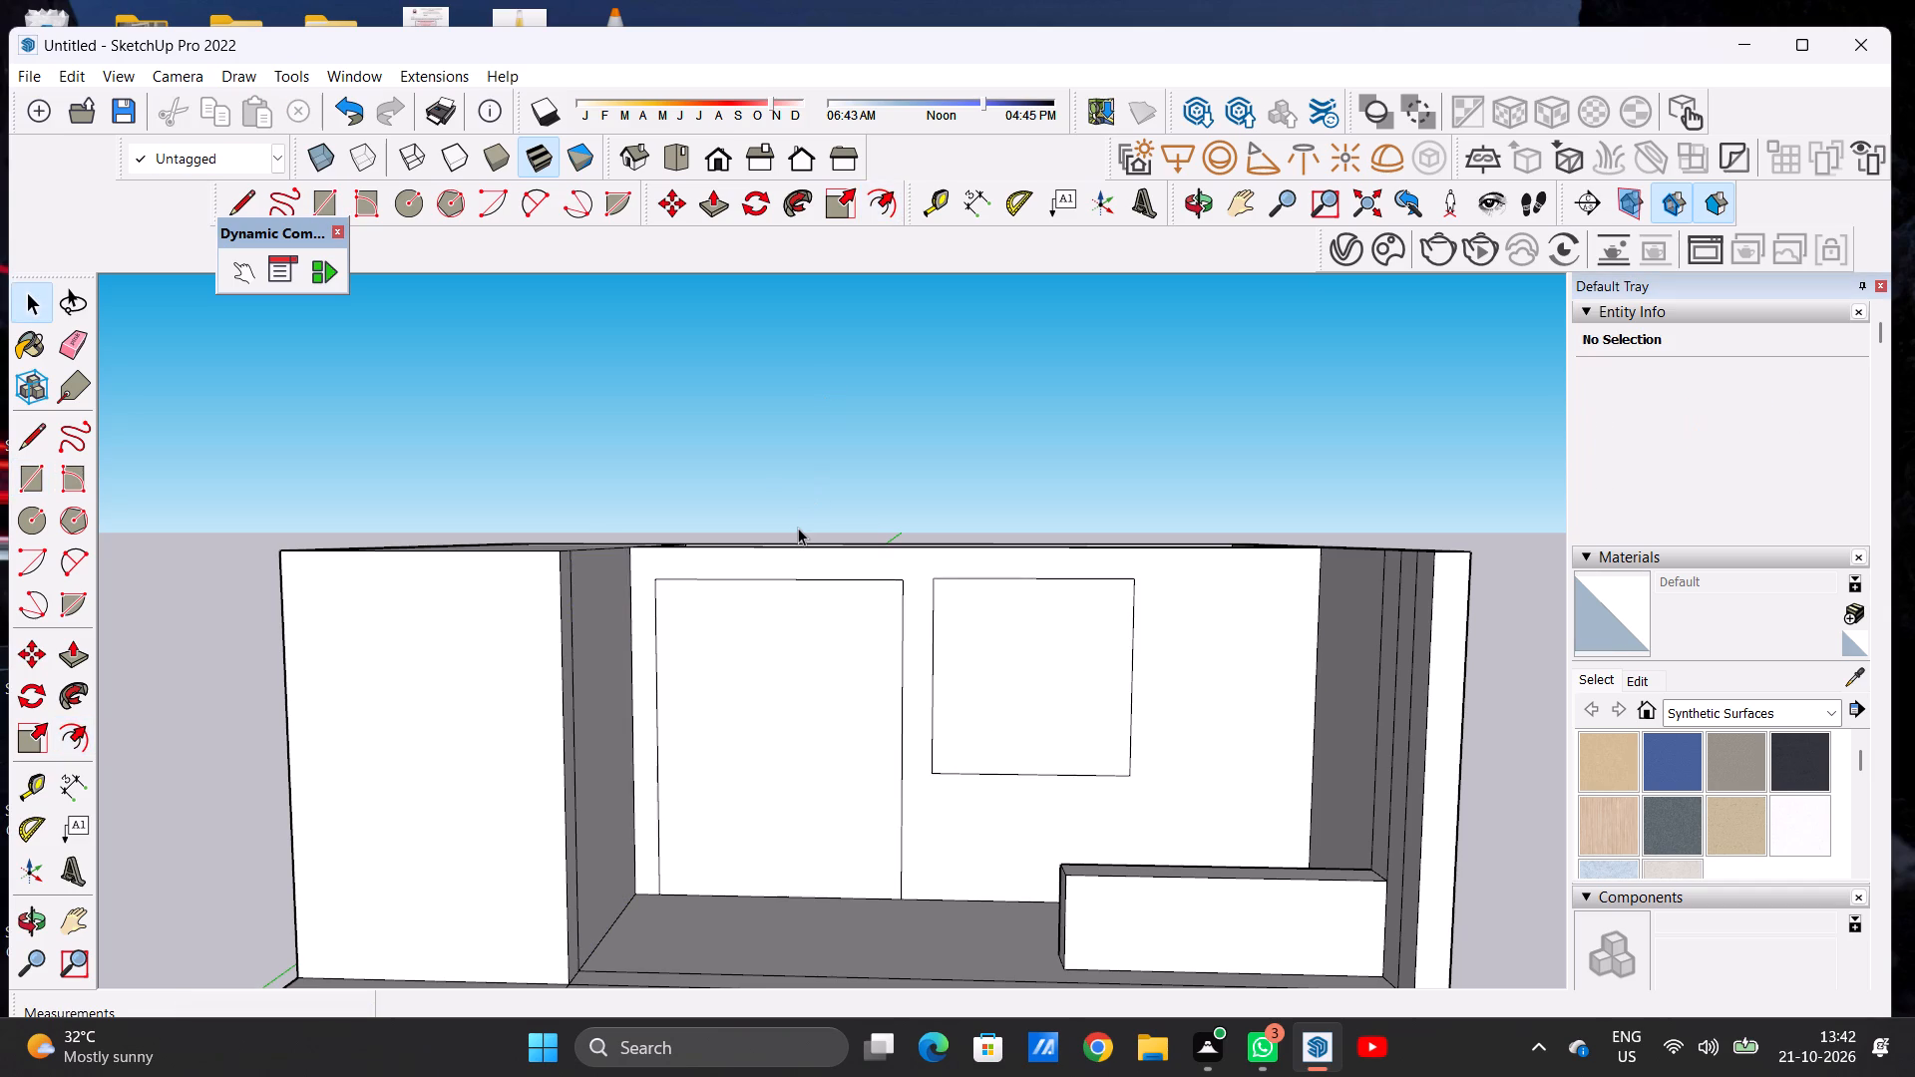
Draw a vertical line about 9' 1" long from the midpoint of the door rectangle's top edge down to the floor.
scroll(805, 599, "down", 4)
middle_click_drag(831, 724, 864, 675)
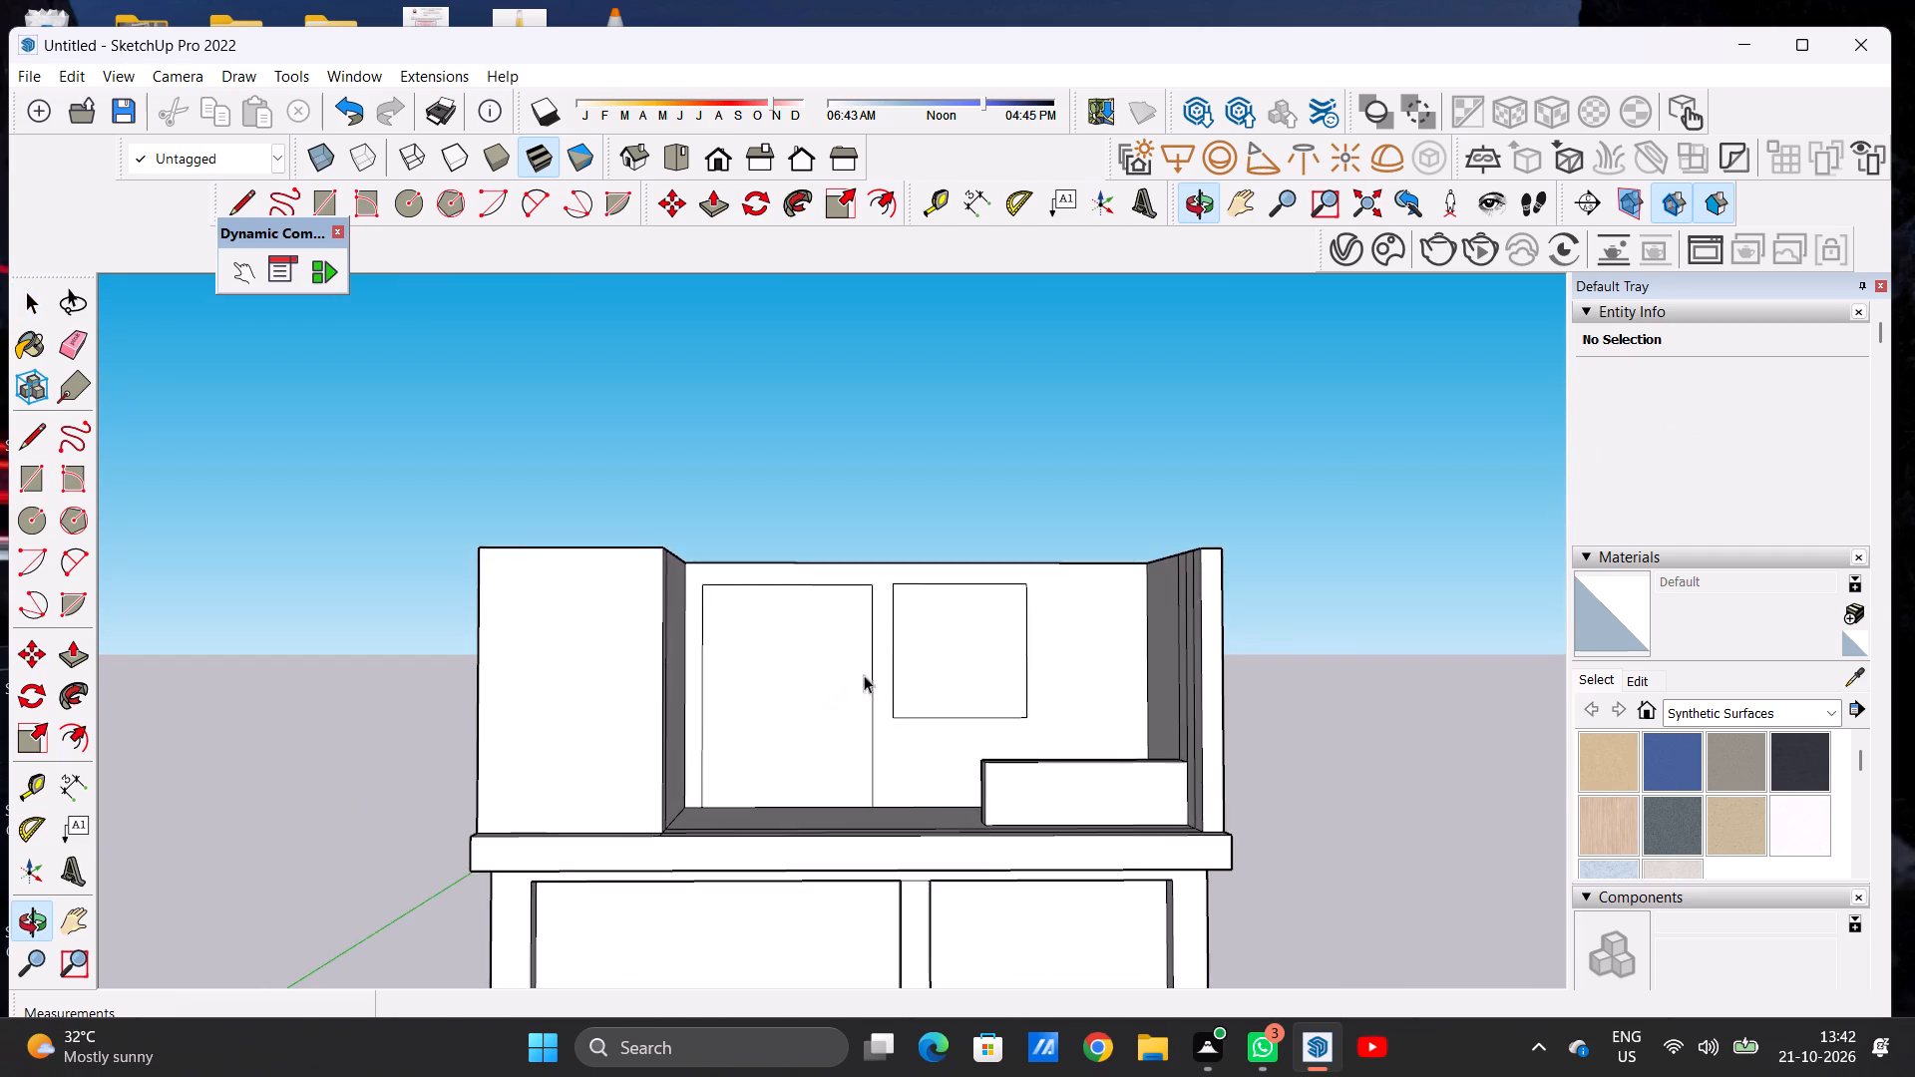
scroll(774, 771, "up", 2)
key("l")
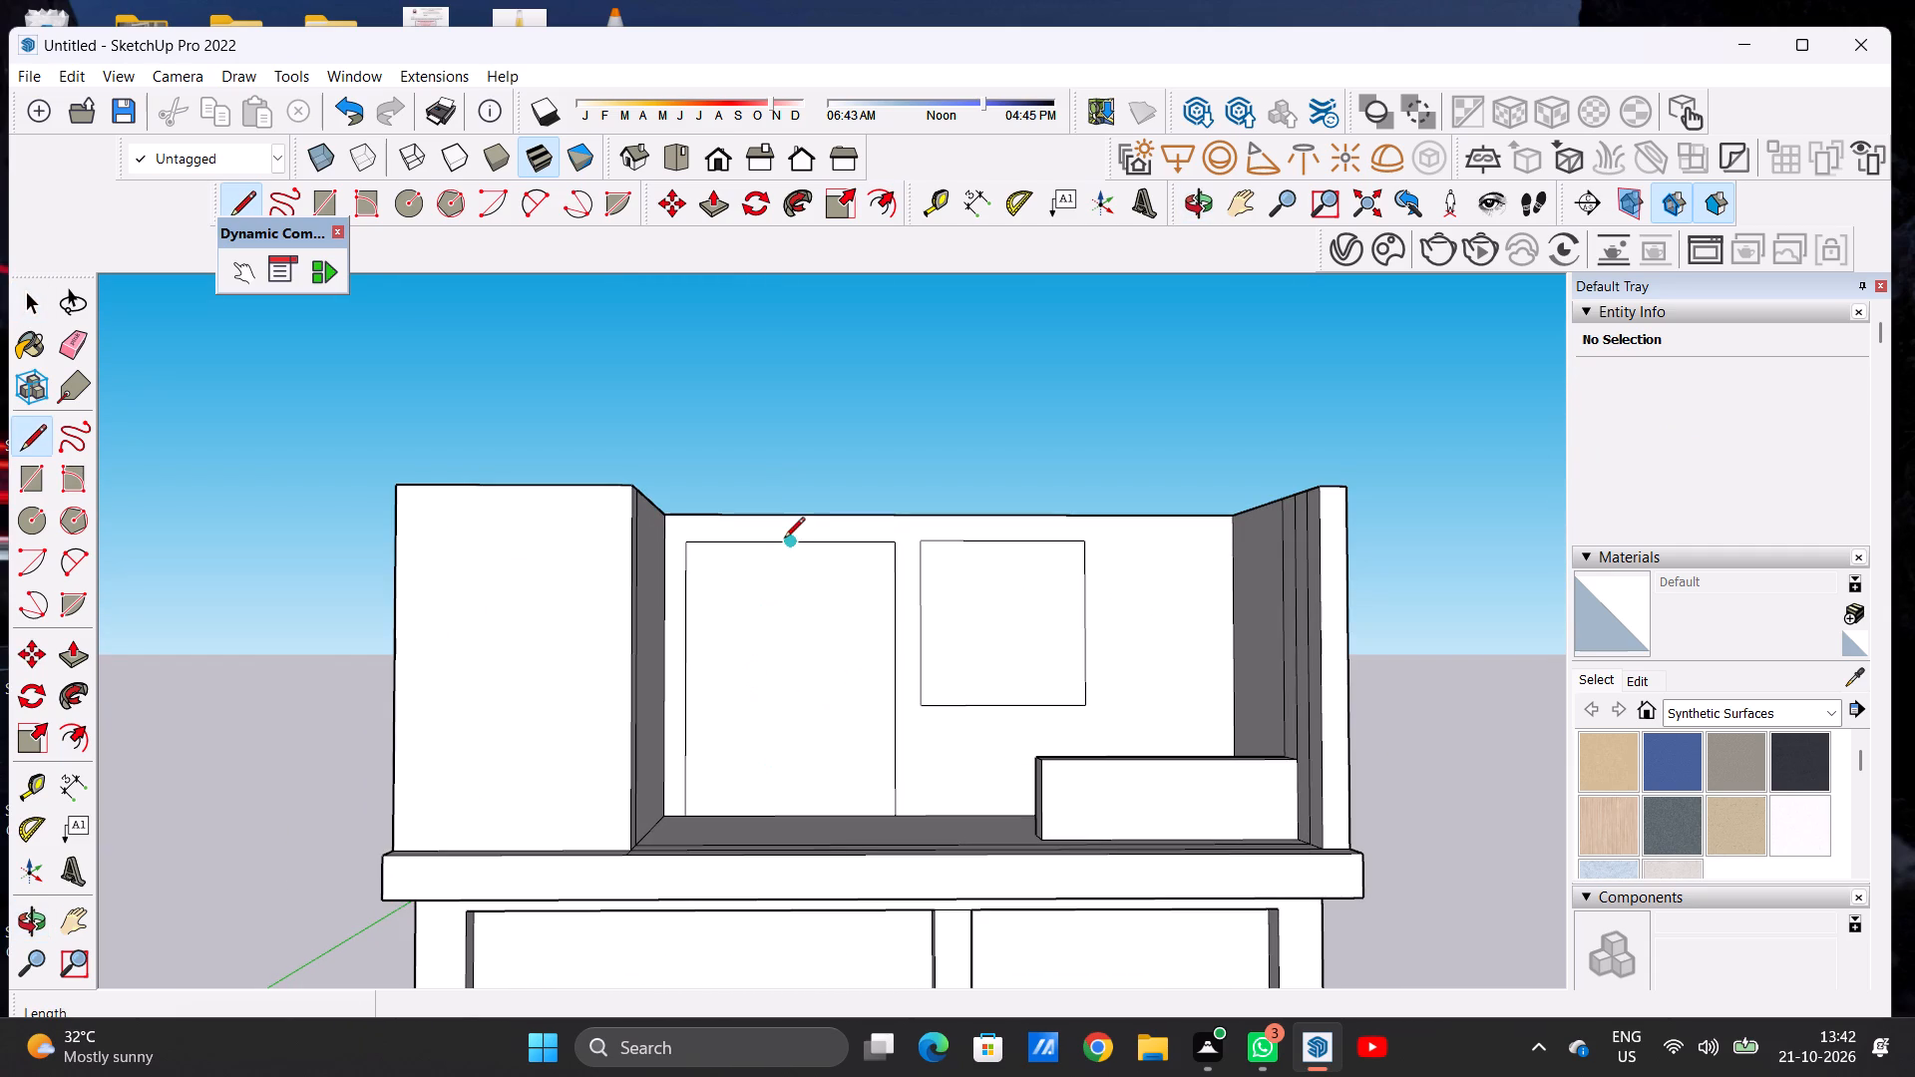
left_click(784, 539)
left_click(792, 825)
Offset the outlines of both door halves inward about 6 1/4" to form an inner panel in each leaf.
type("OF")
left_click(748, 546)
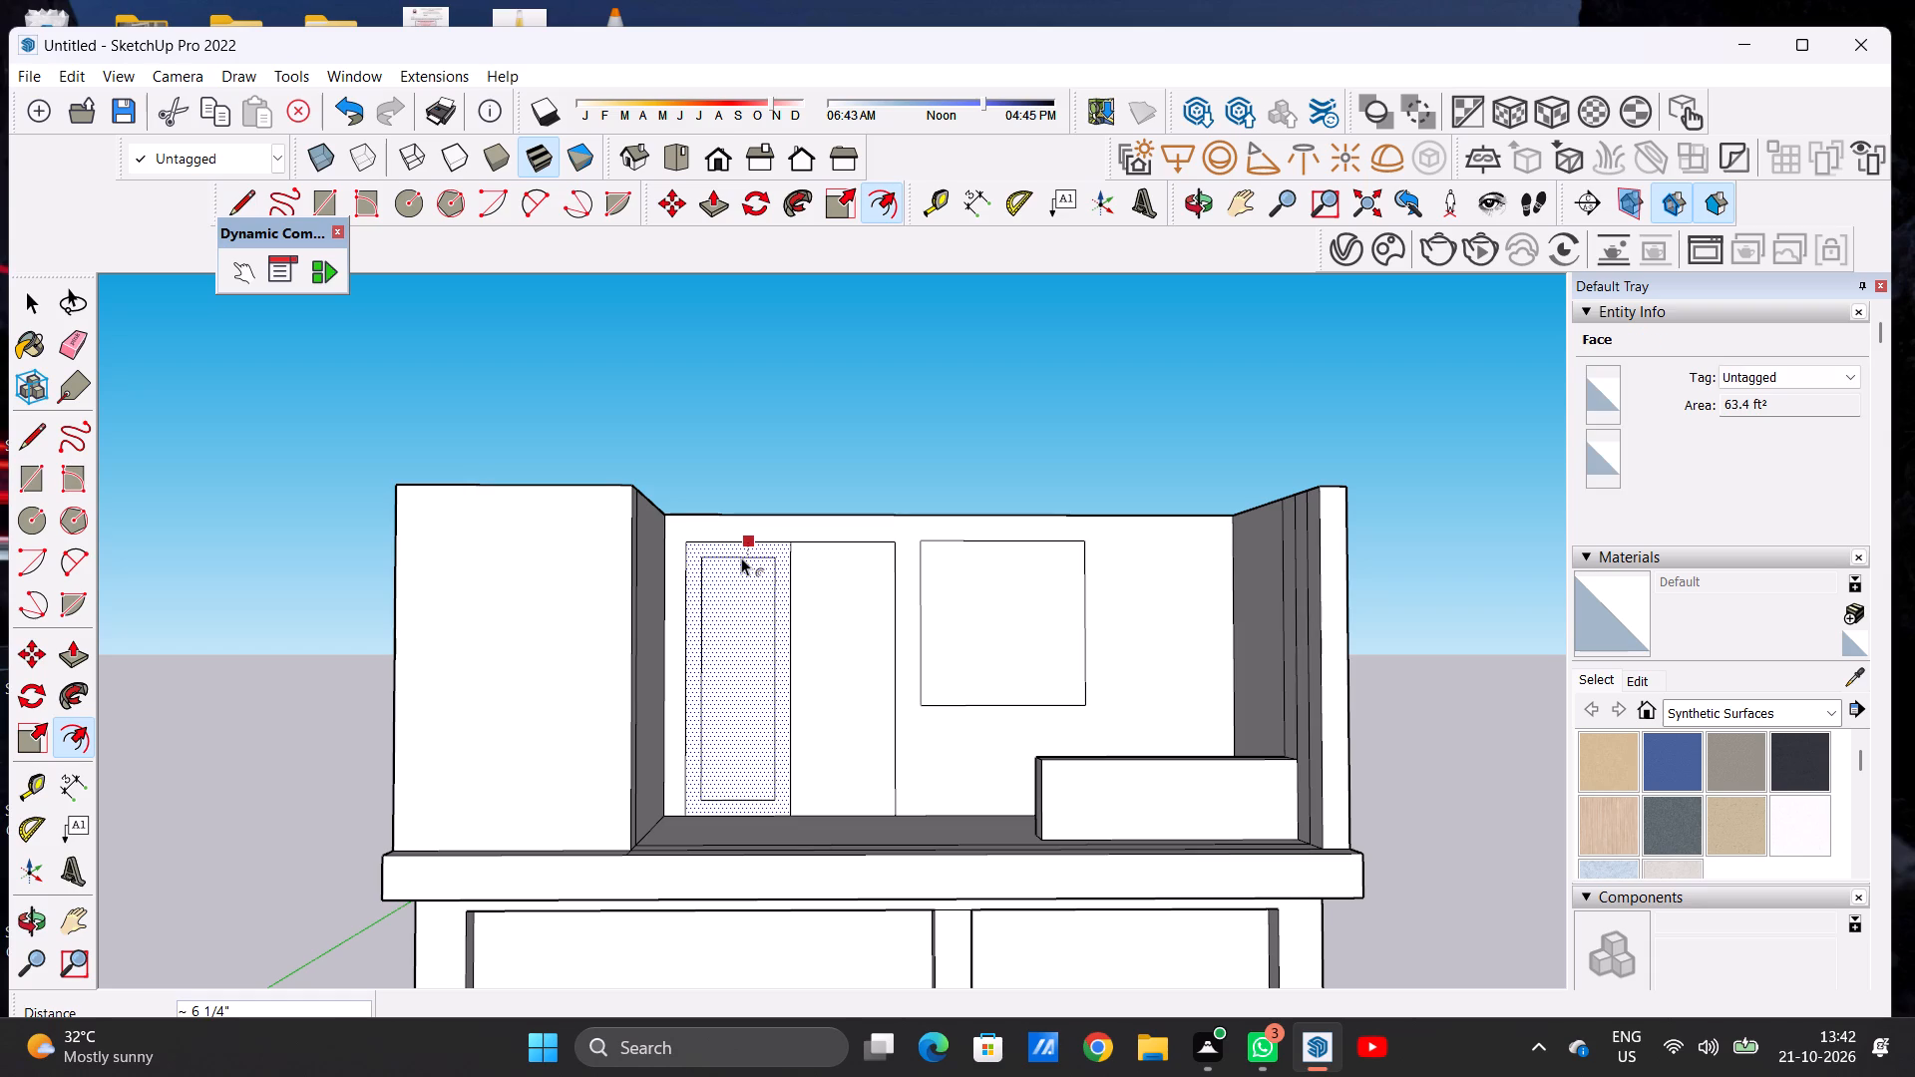
left_click(741, 557)
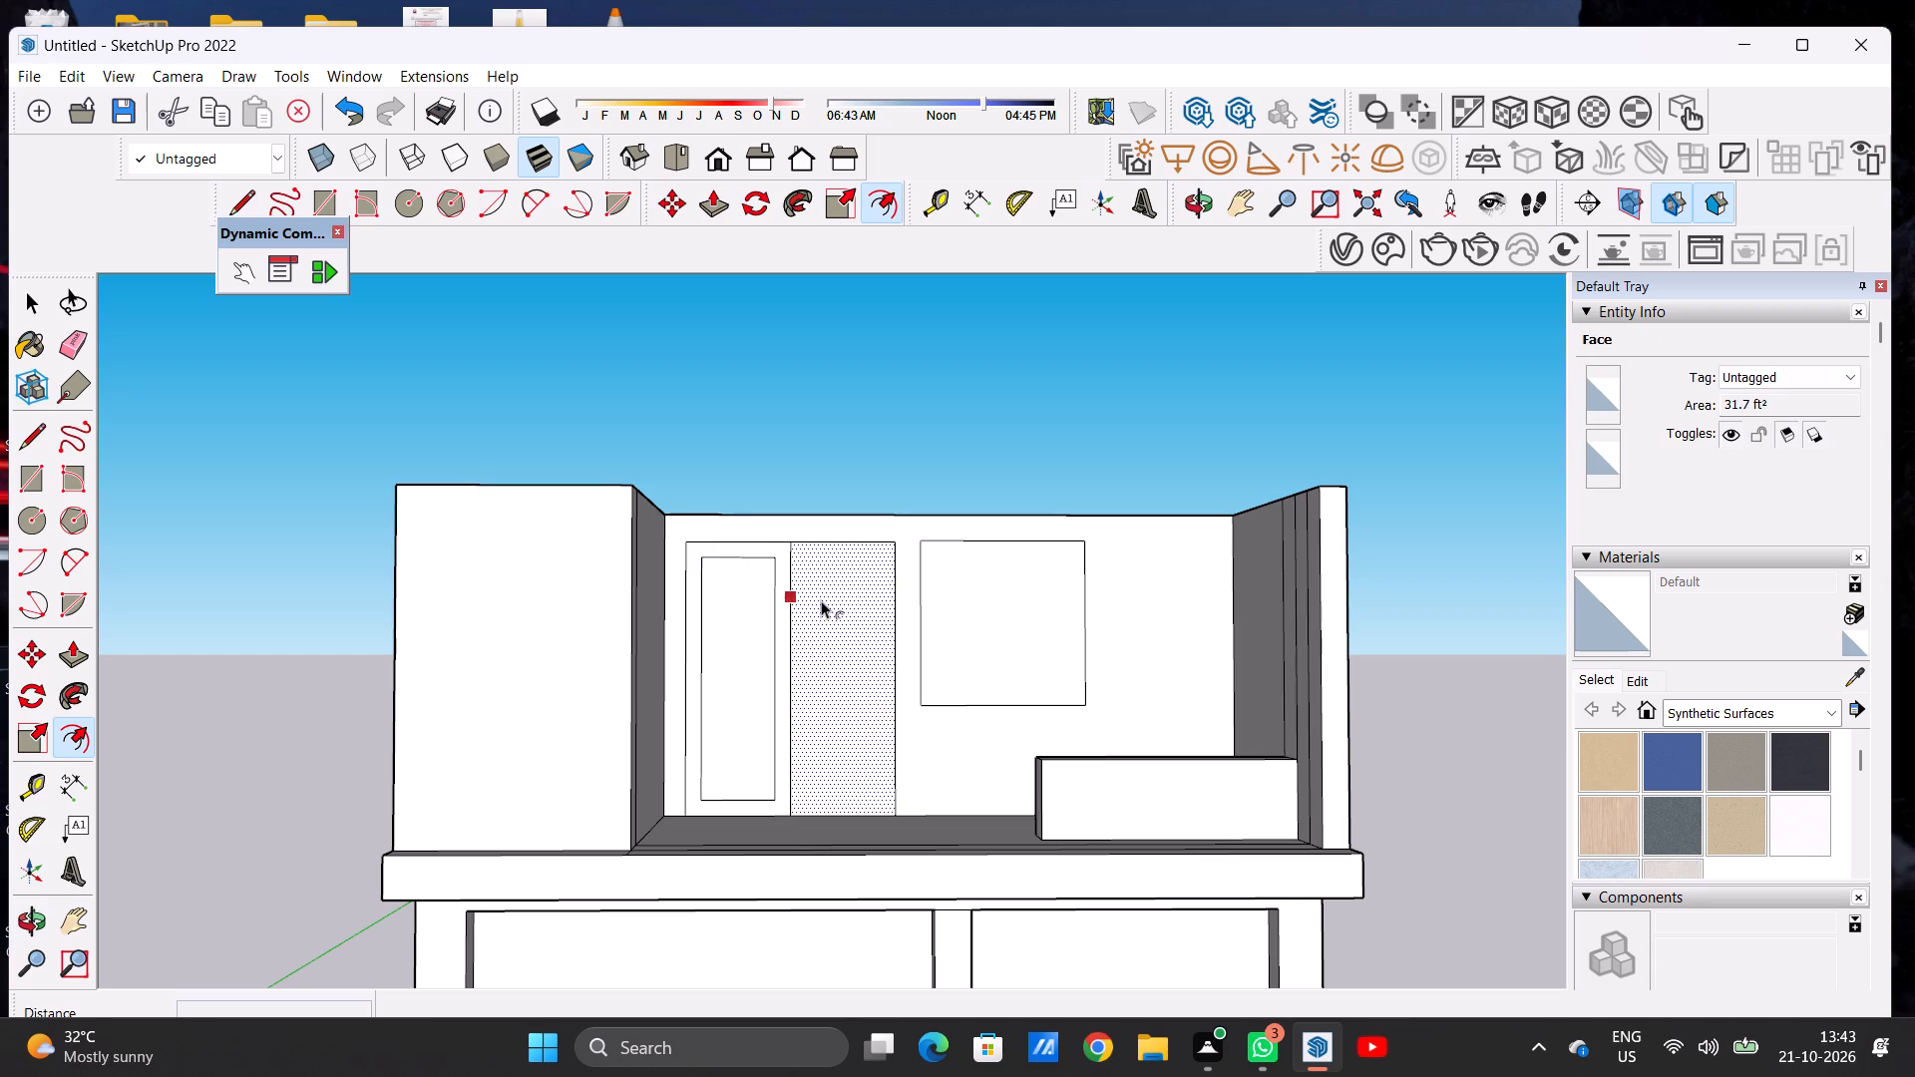
left_click(821, 601)
left_click(821, 601)
key("space")
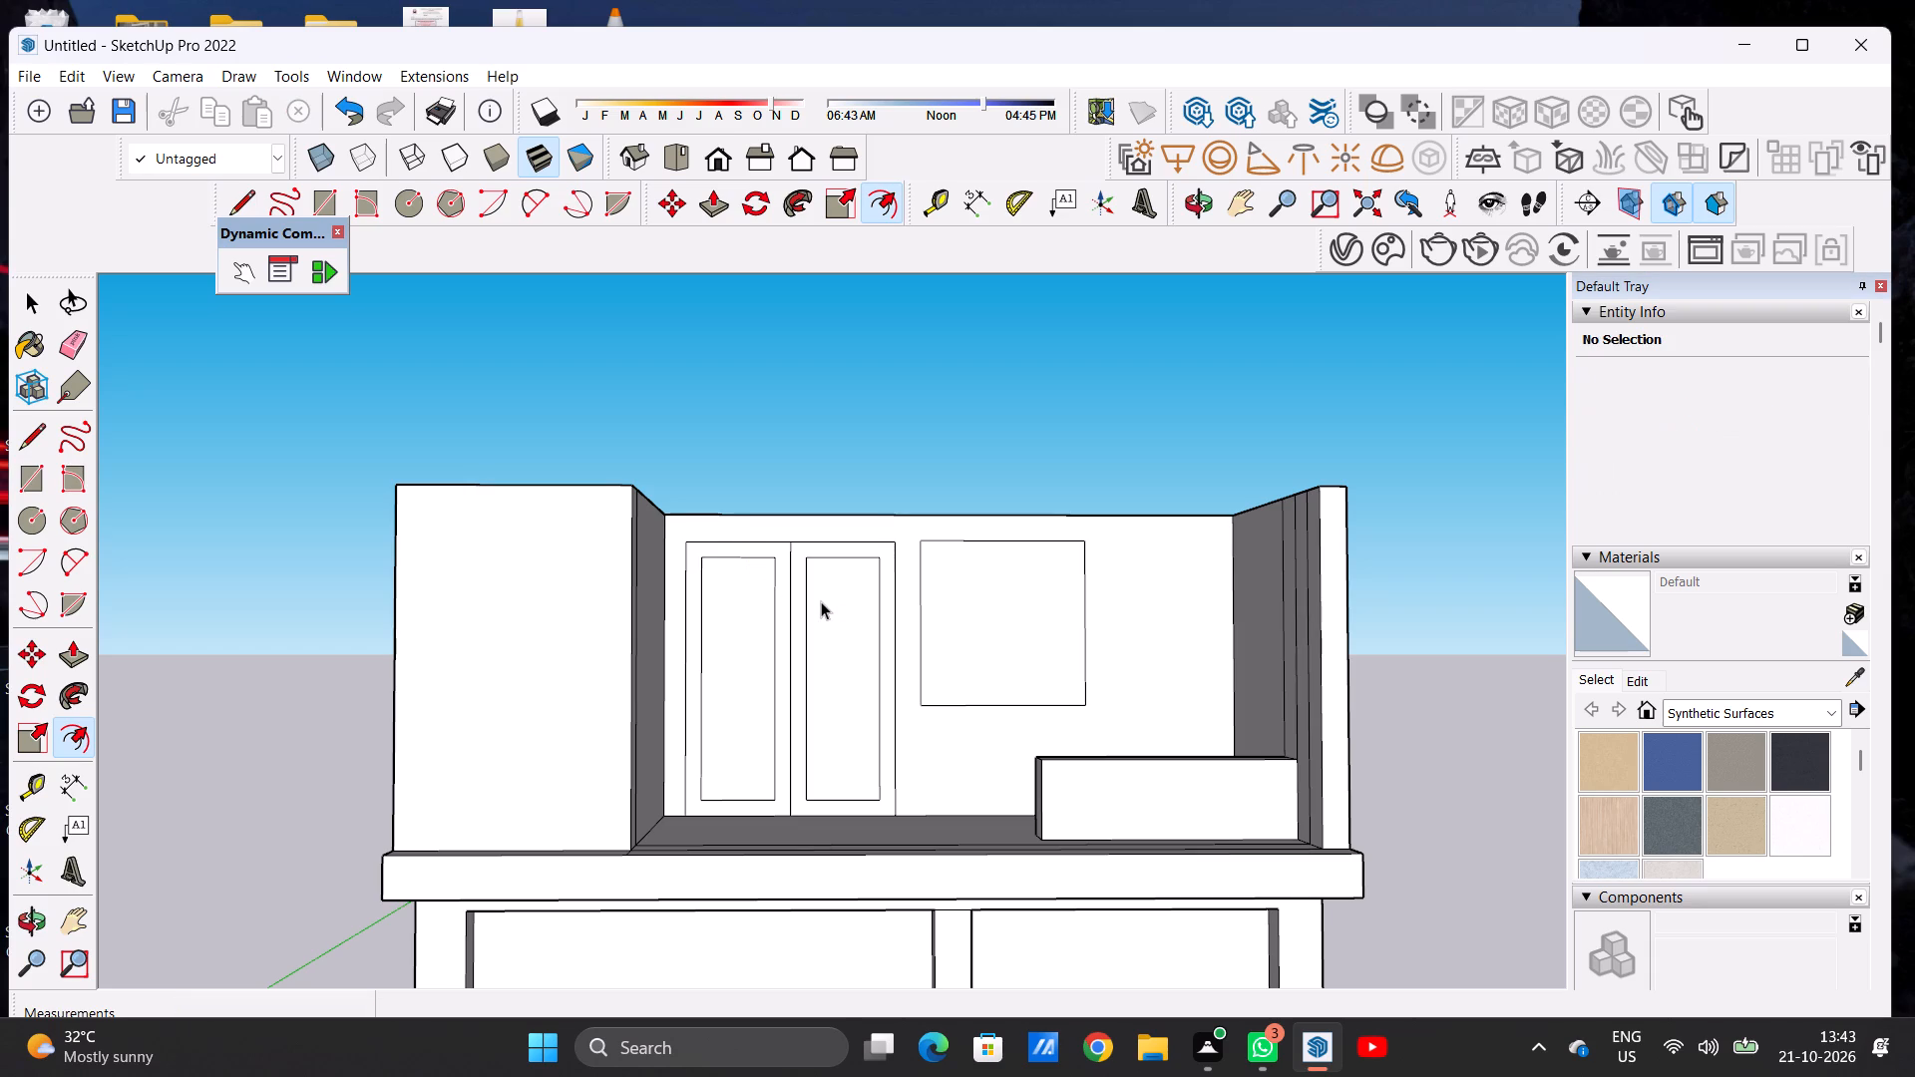
Draw a vertical line about 8' 1" long through the inner panel of the door leaf nearest the solid block, close to its centre.
scroll(803, 596, "down", 2)
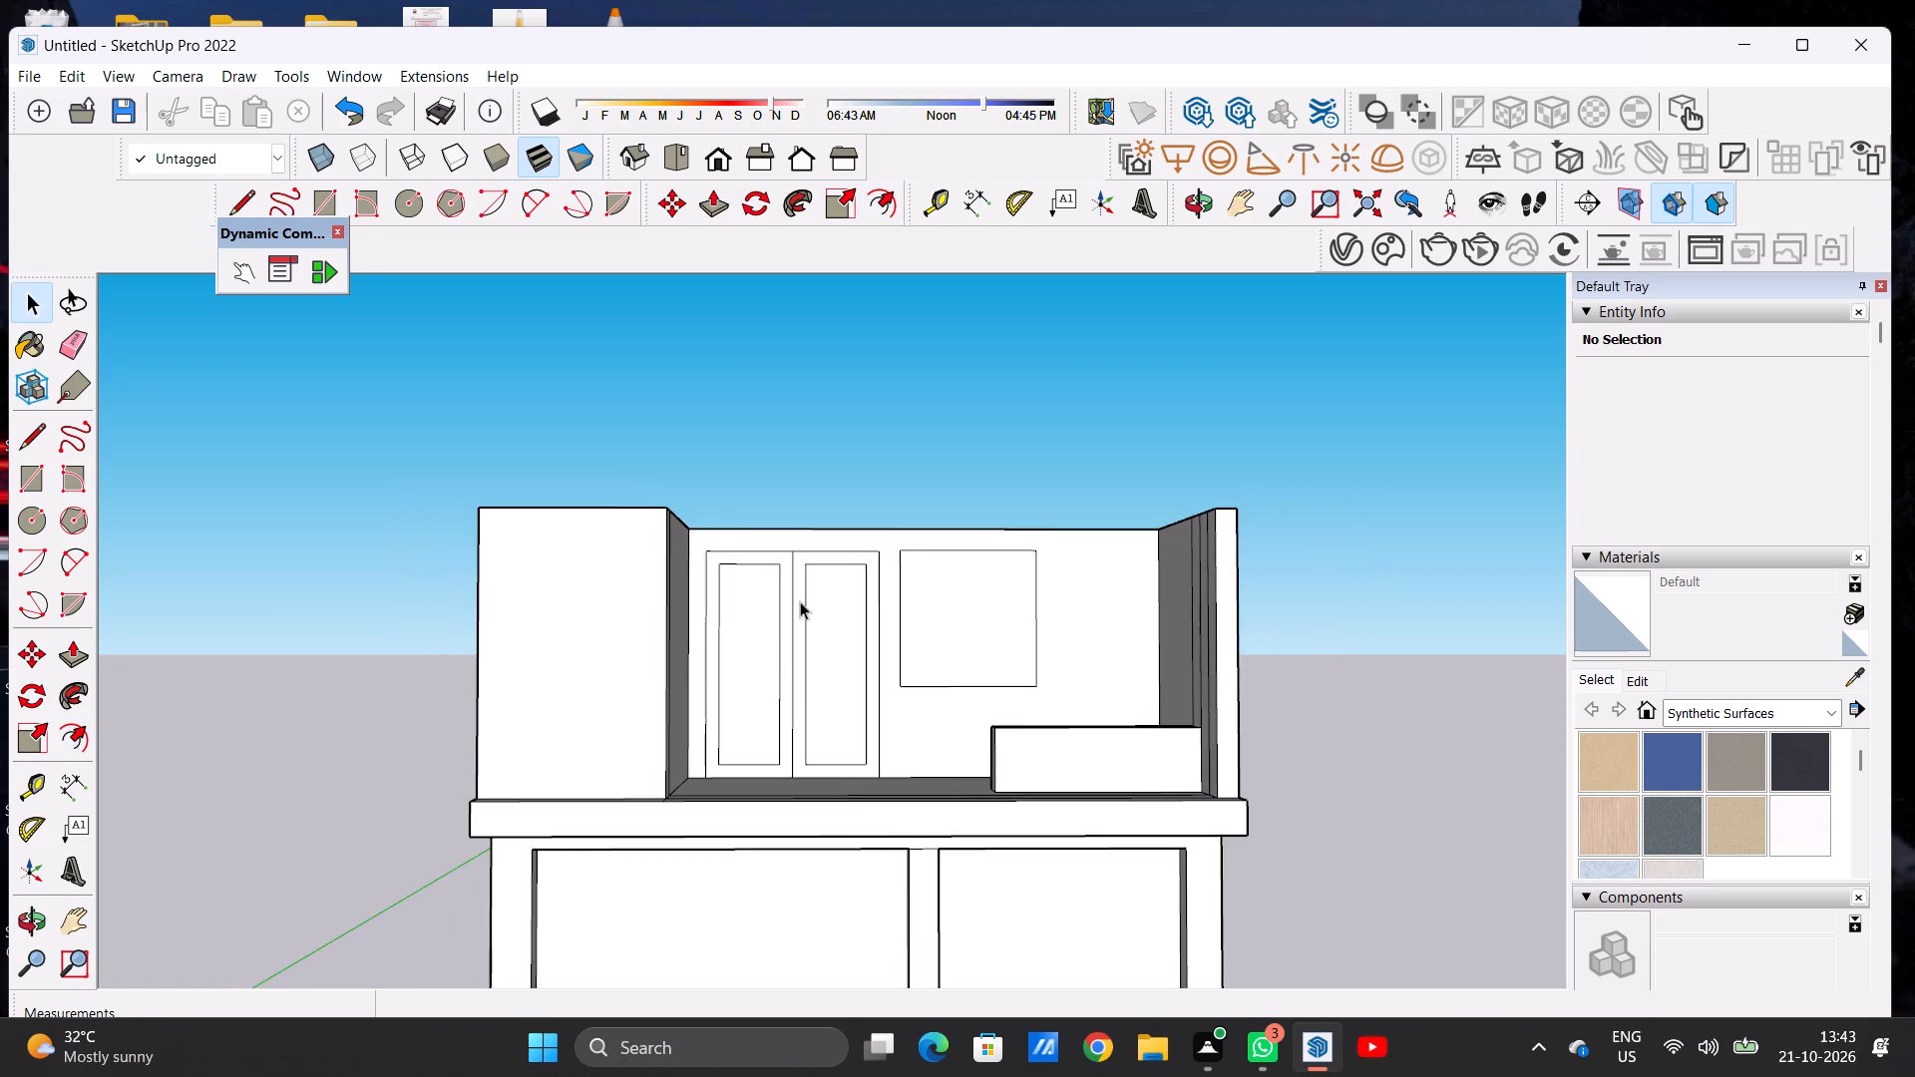
scroll(786, 675, "up", 2)
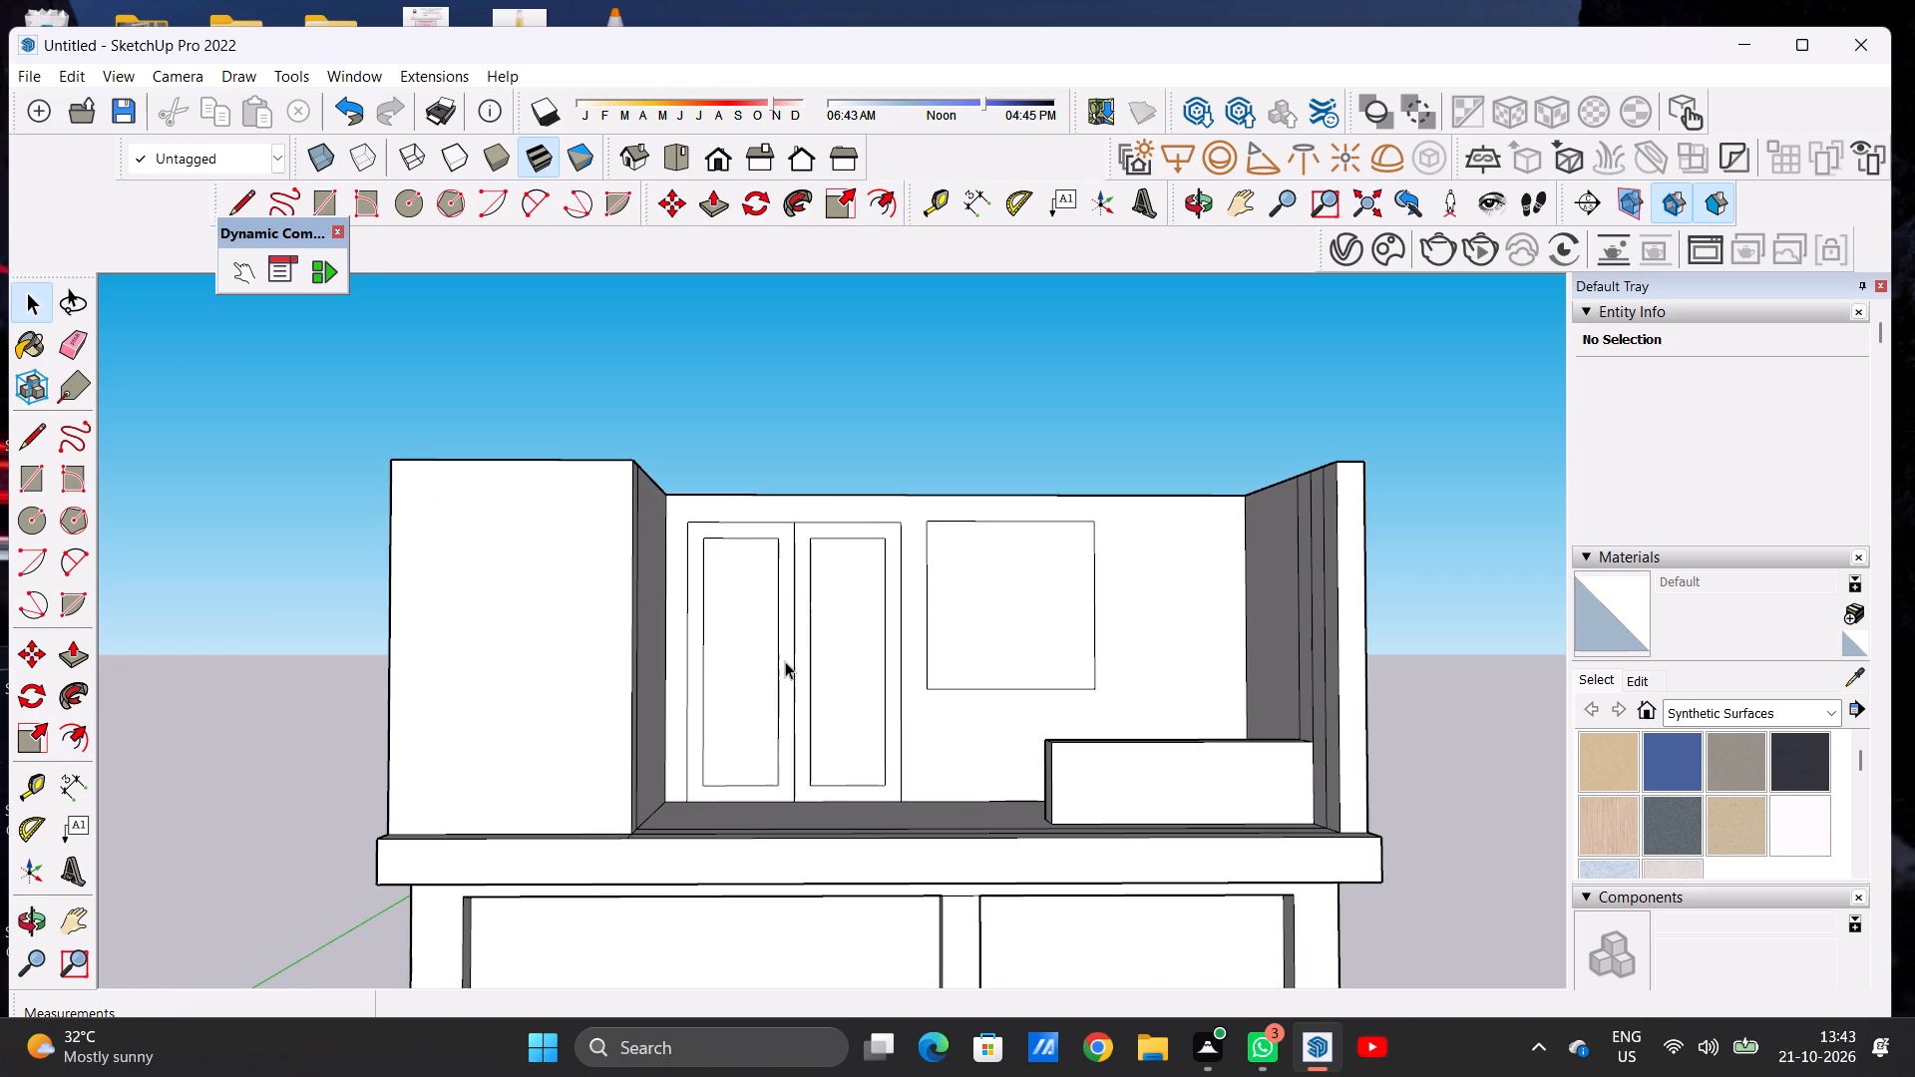
scroll(745, 687, "up", 2)
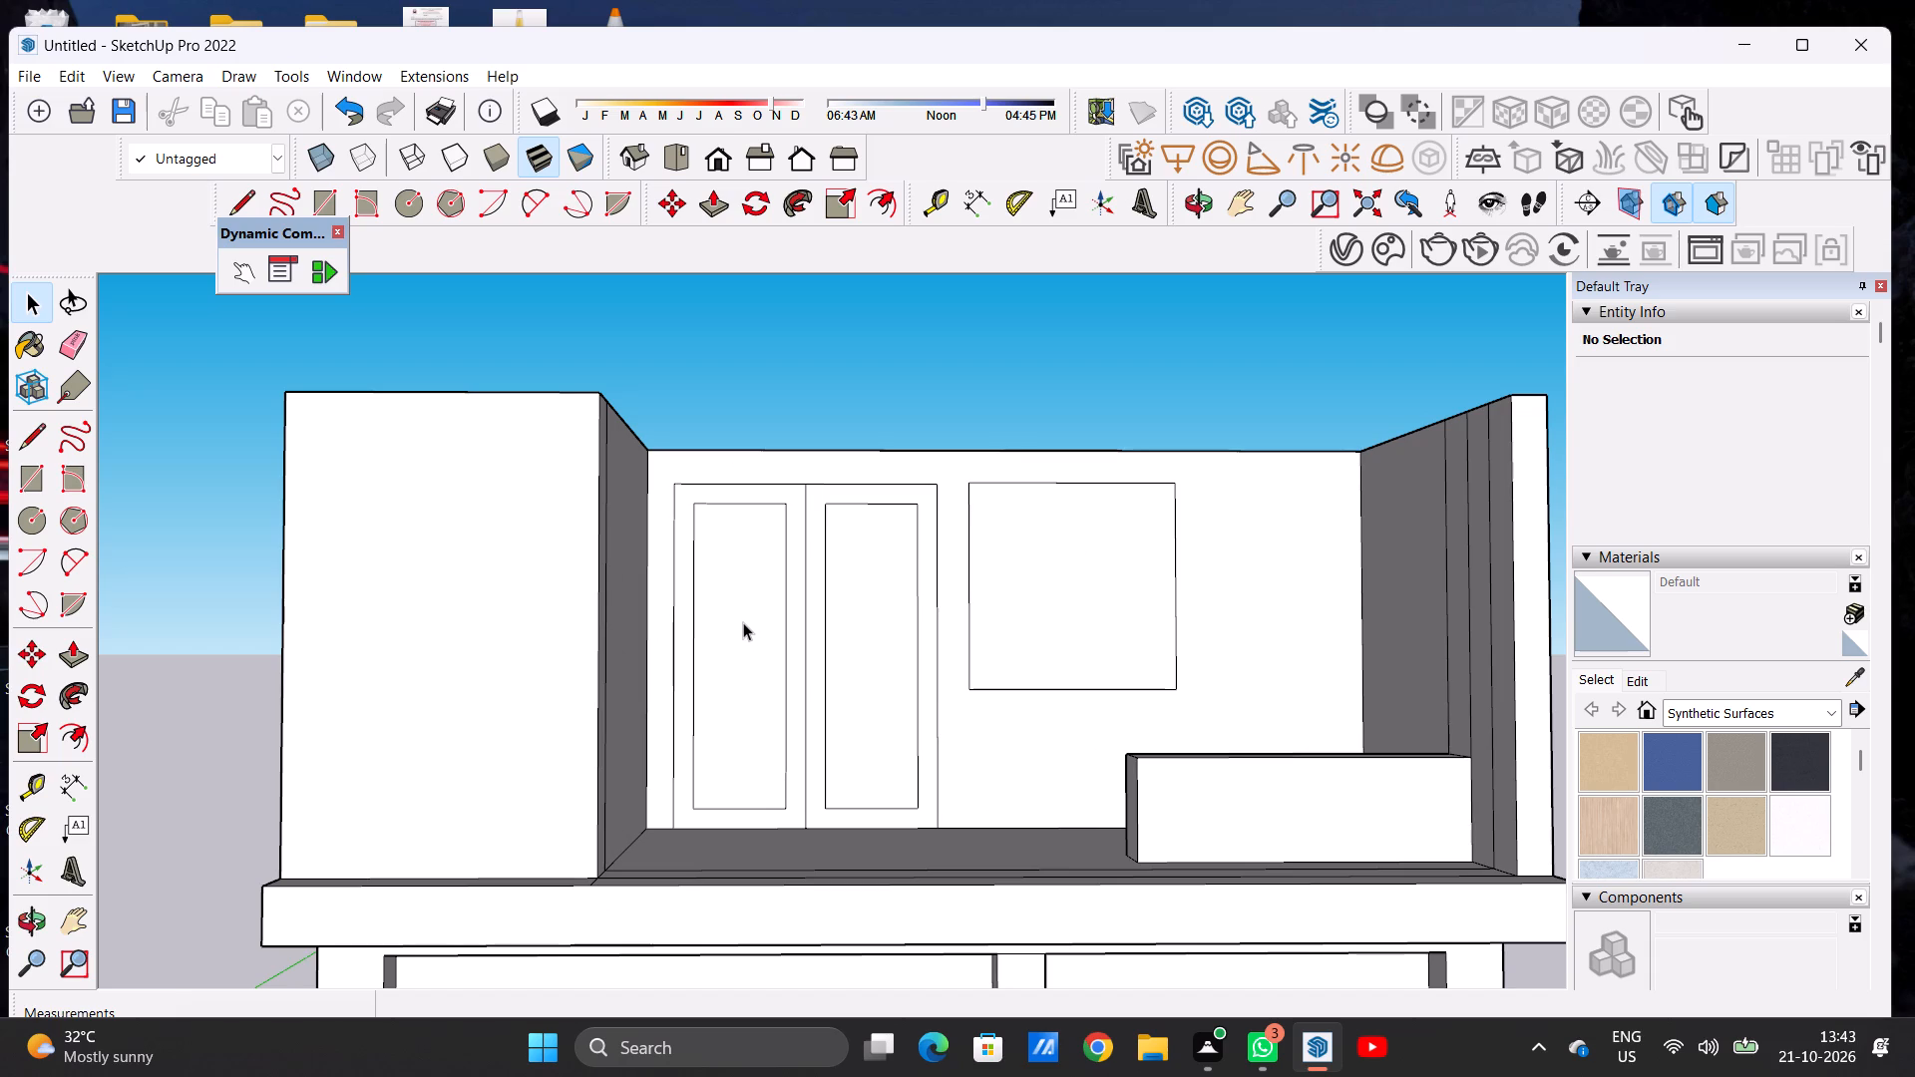
scroll(761, 592, "down", 5)
scroll(742, 669, "up", 4)
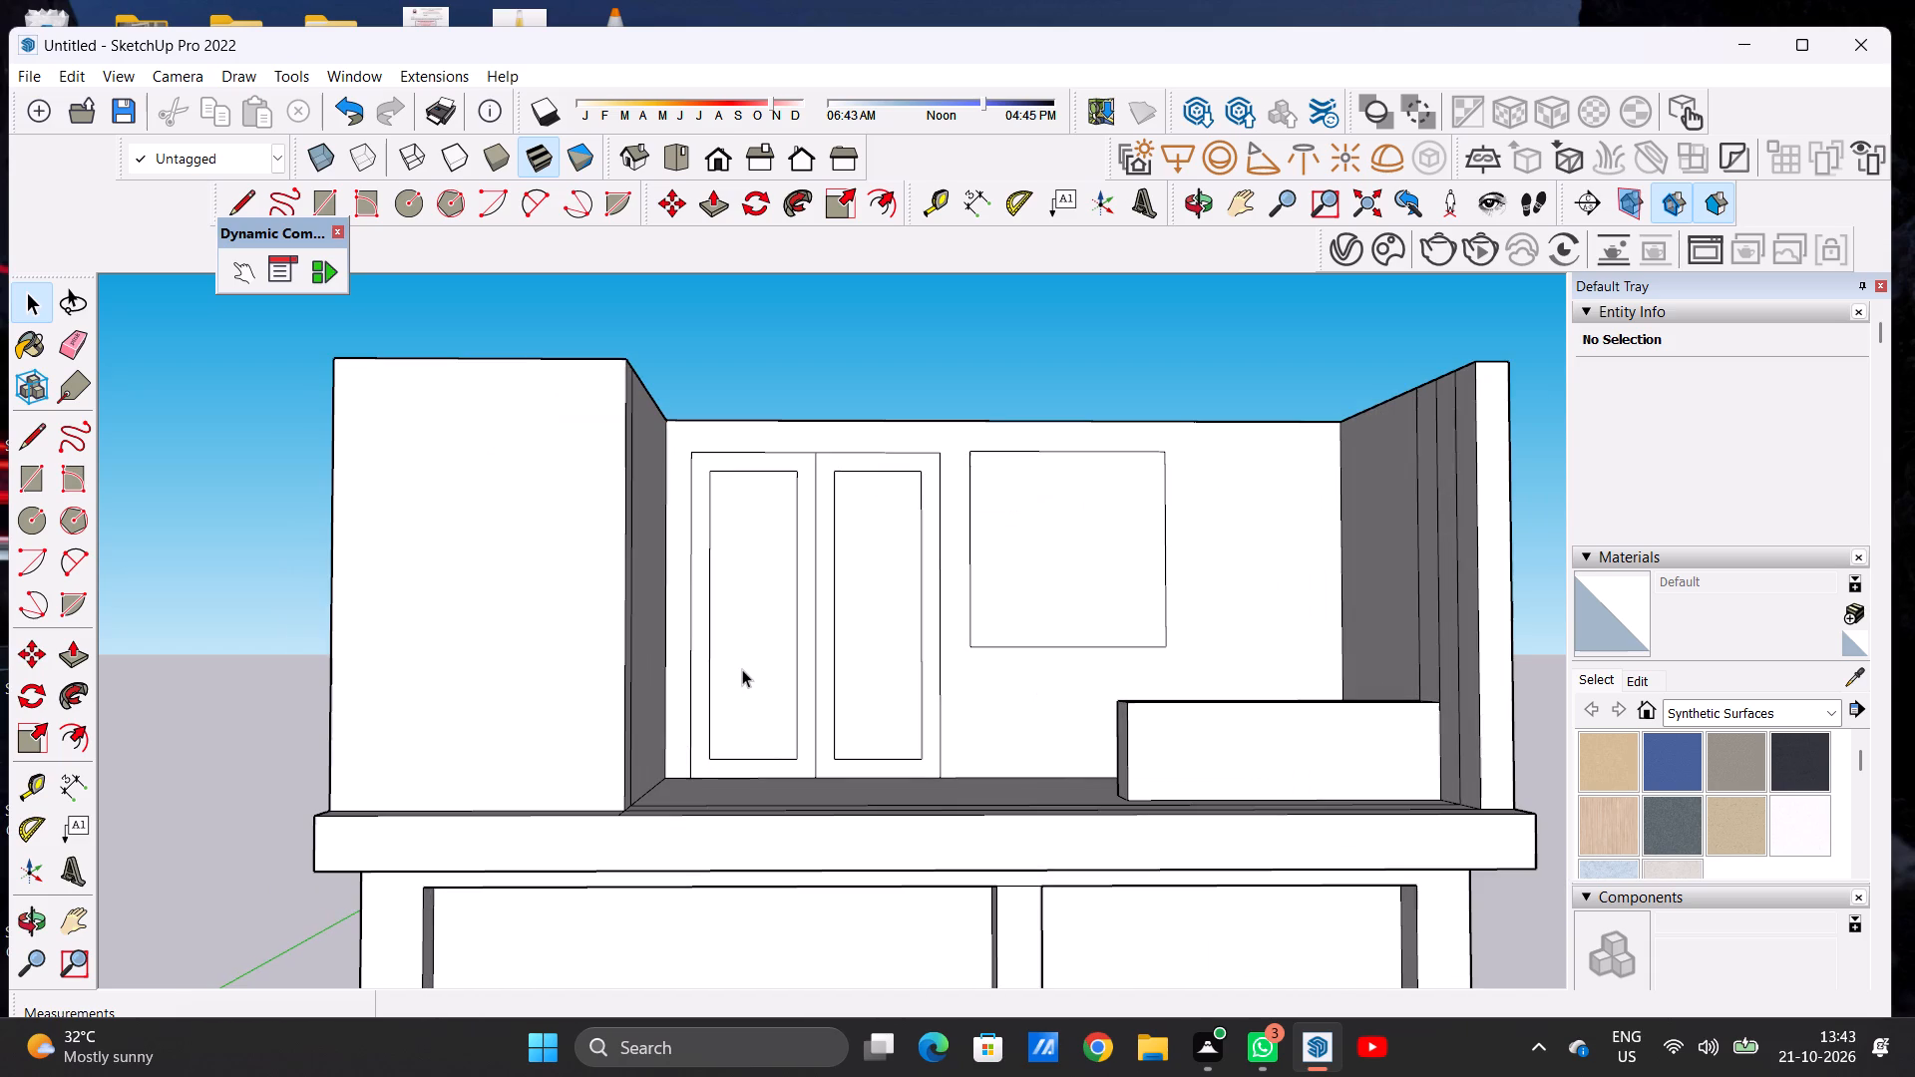
key("l")
scroll(744, 665, "up", 3)
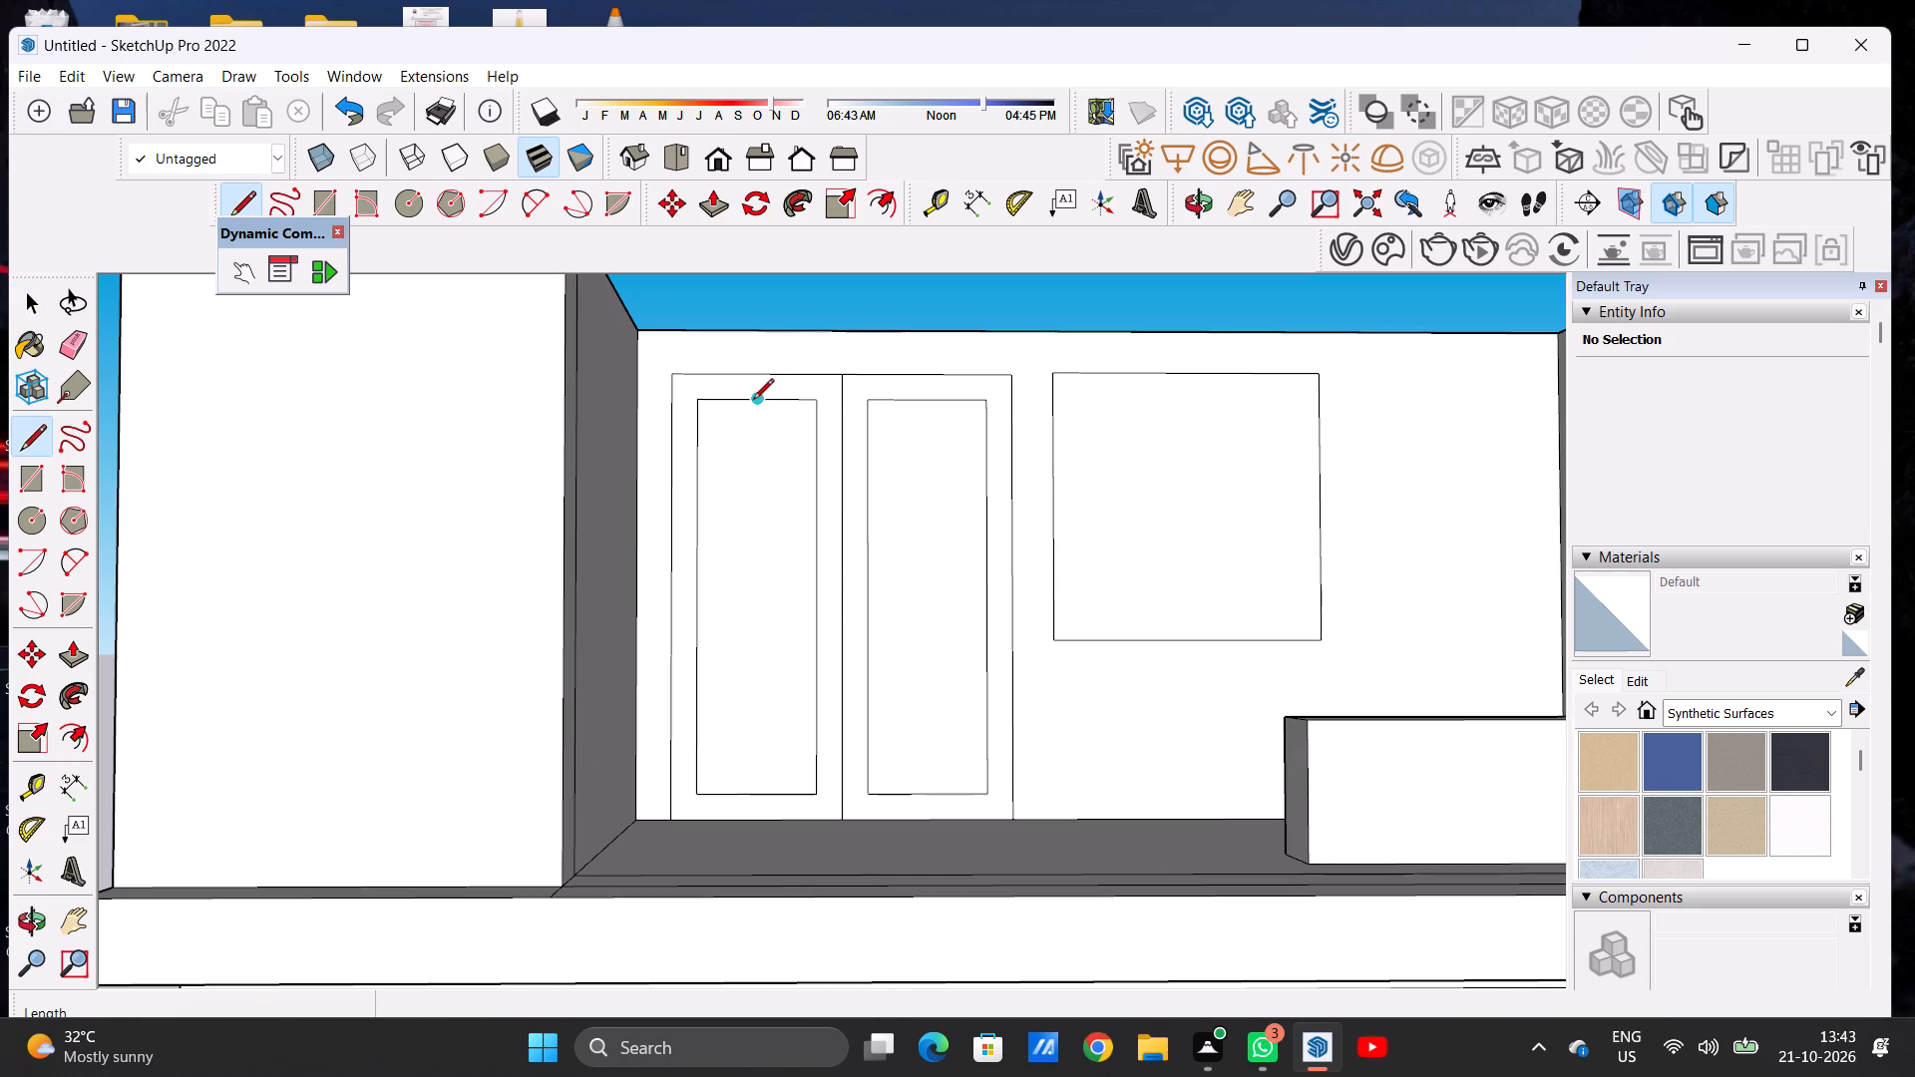
scroll(750, 403, "up", 4)
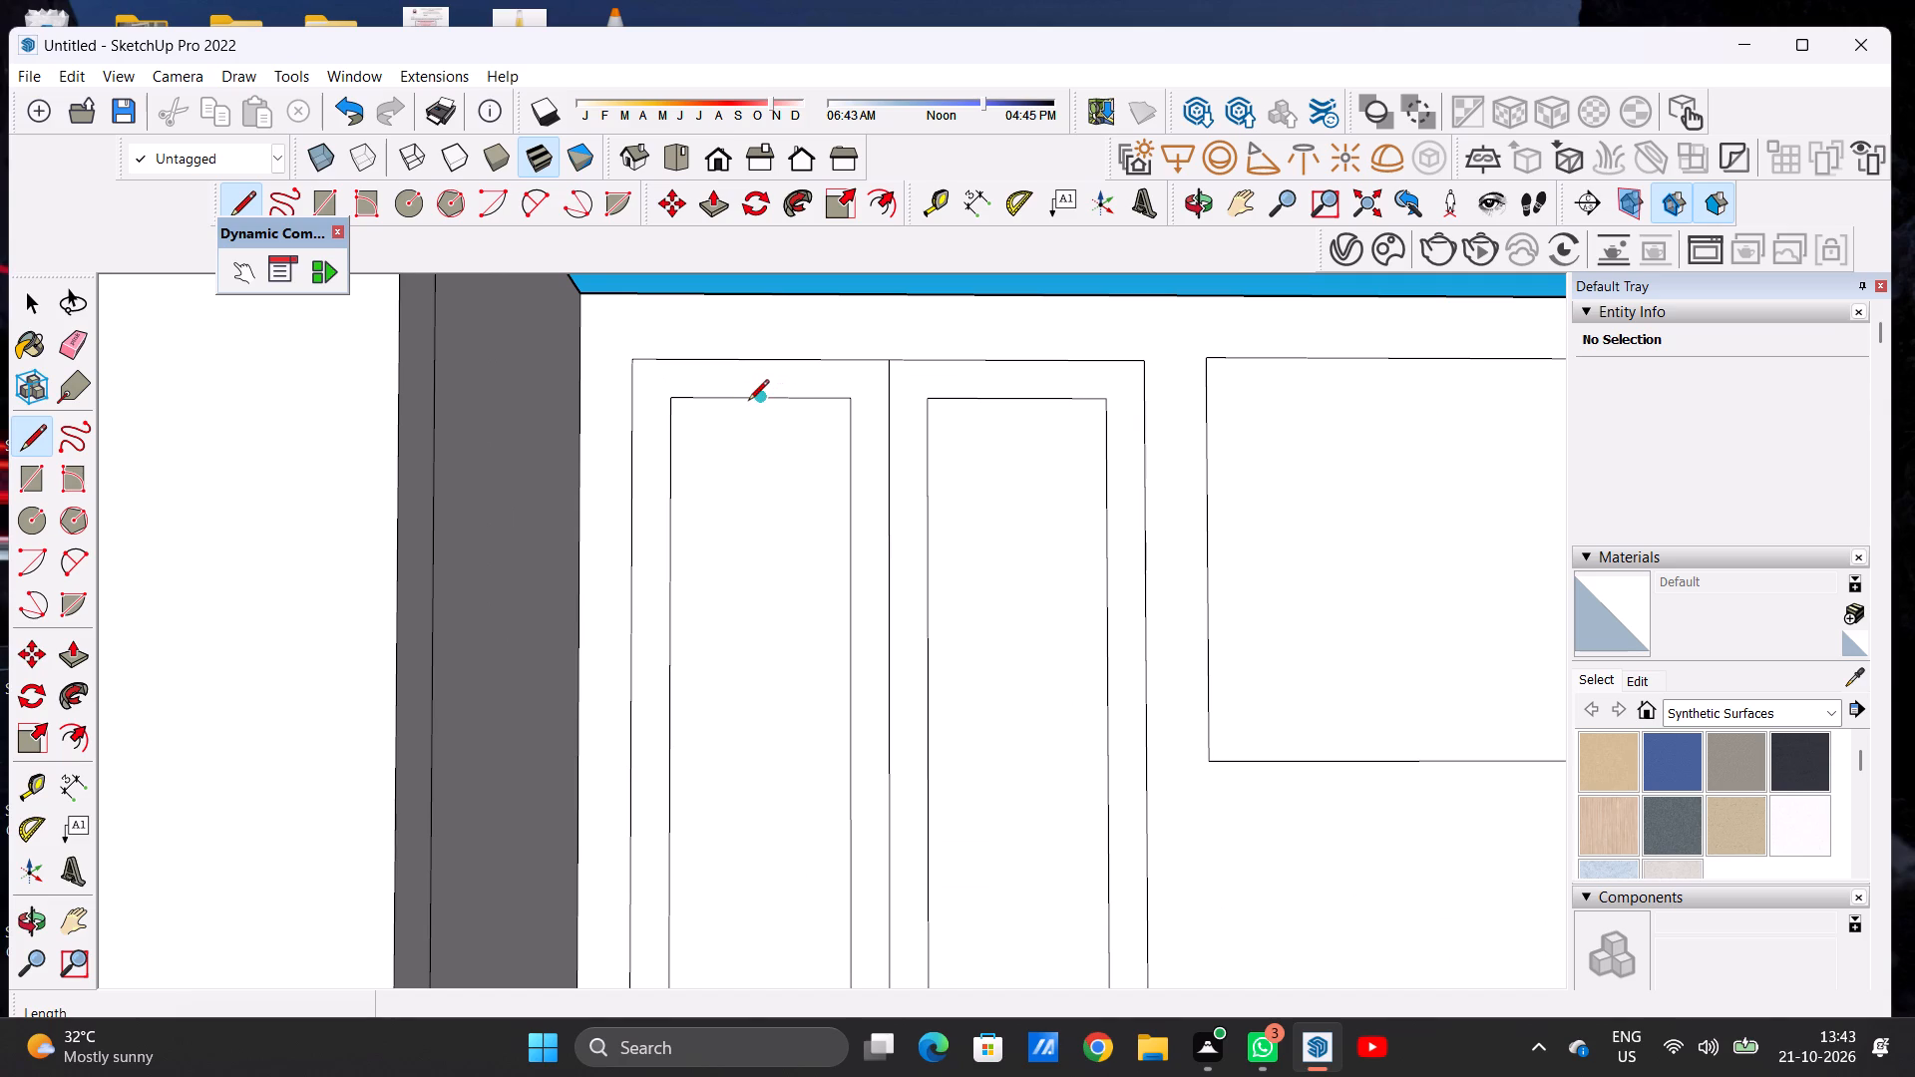
scroll(742, 400, "up", 6)
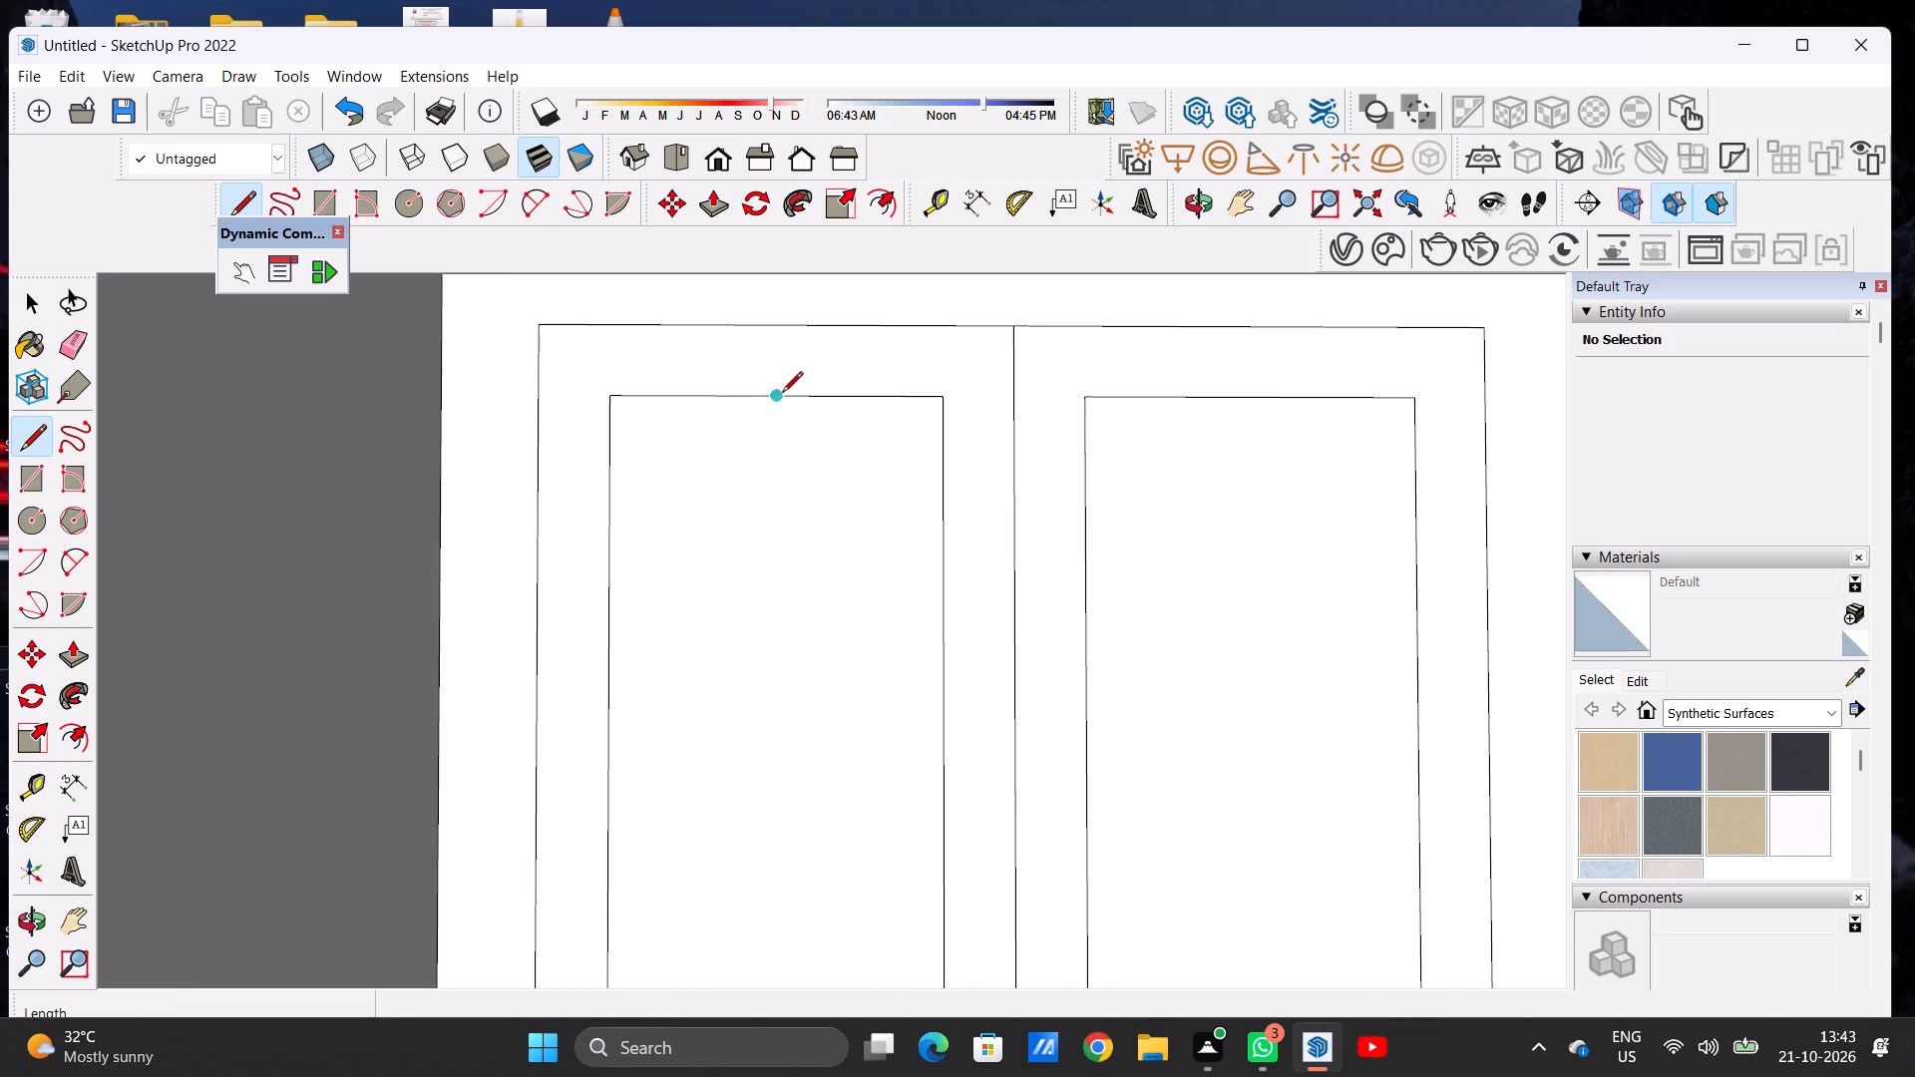
left_click(800, 399)
scroll(790, 447, "down", 16)
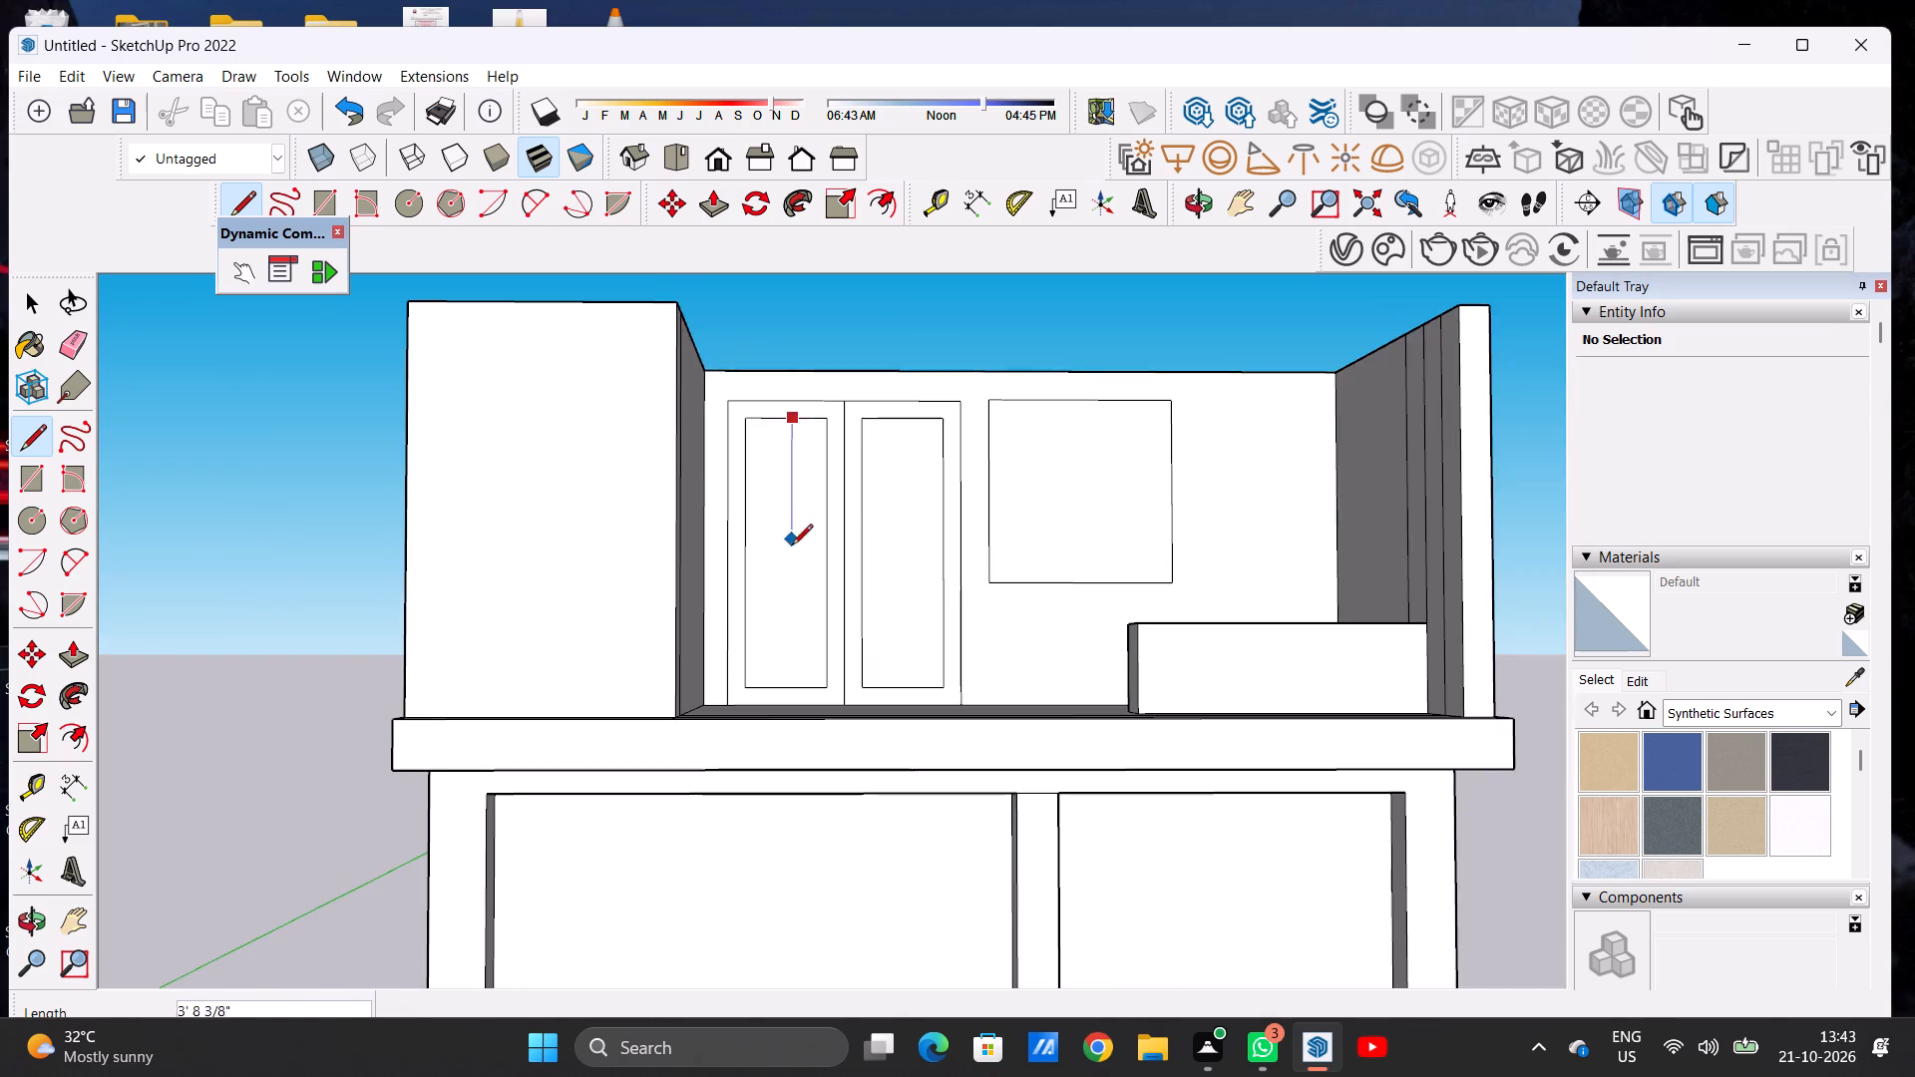
scroll(792, 567, "up", 5)
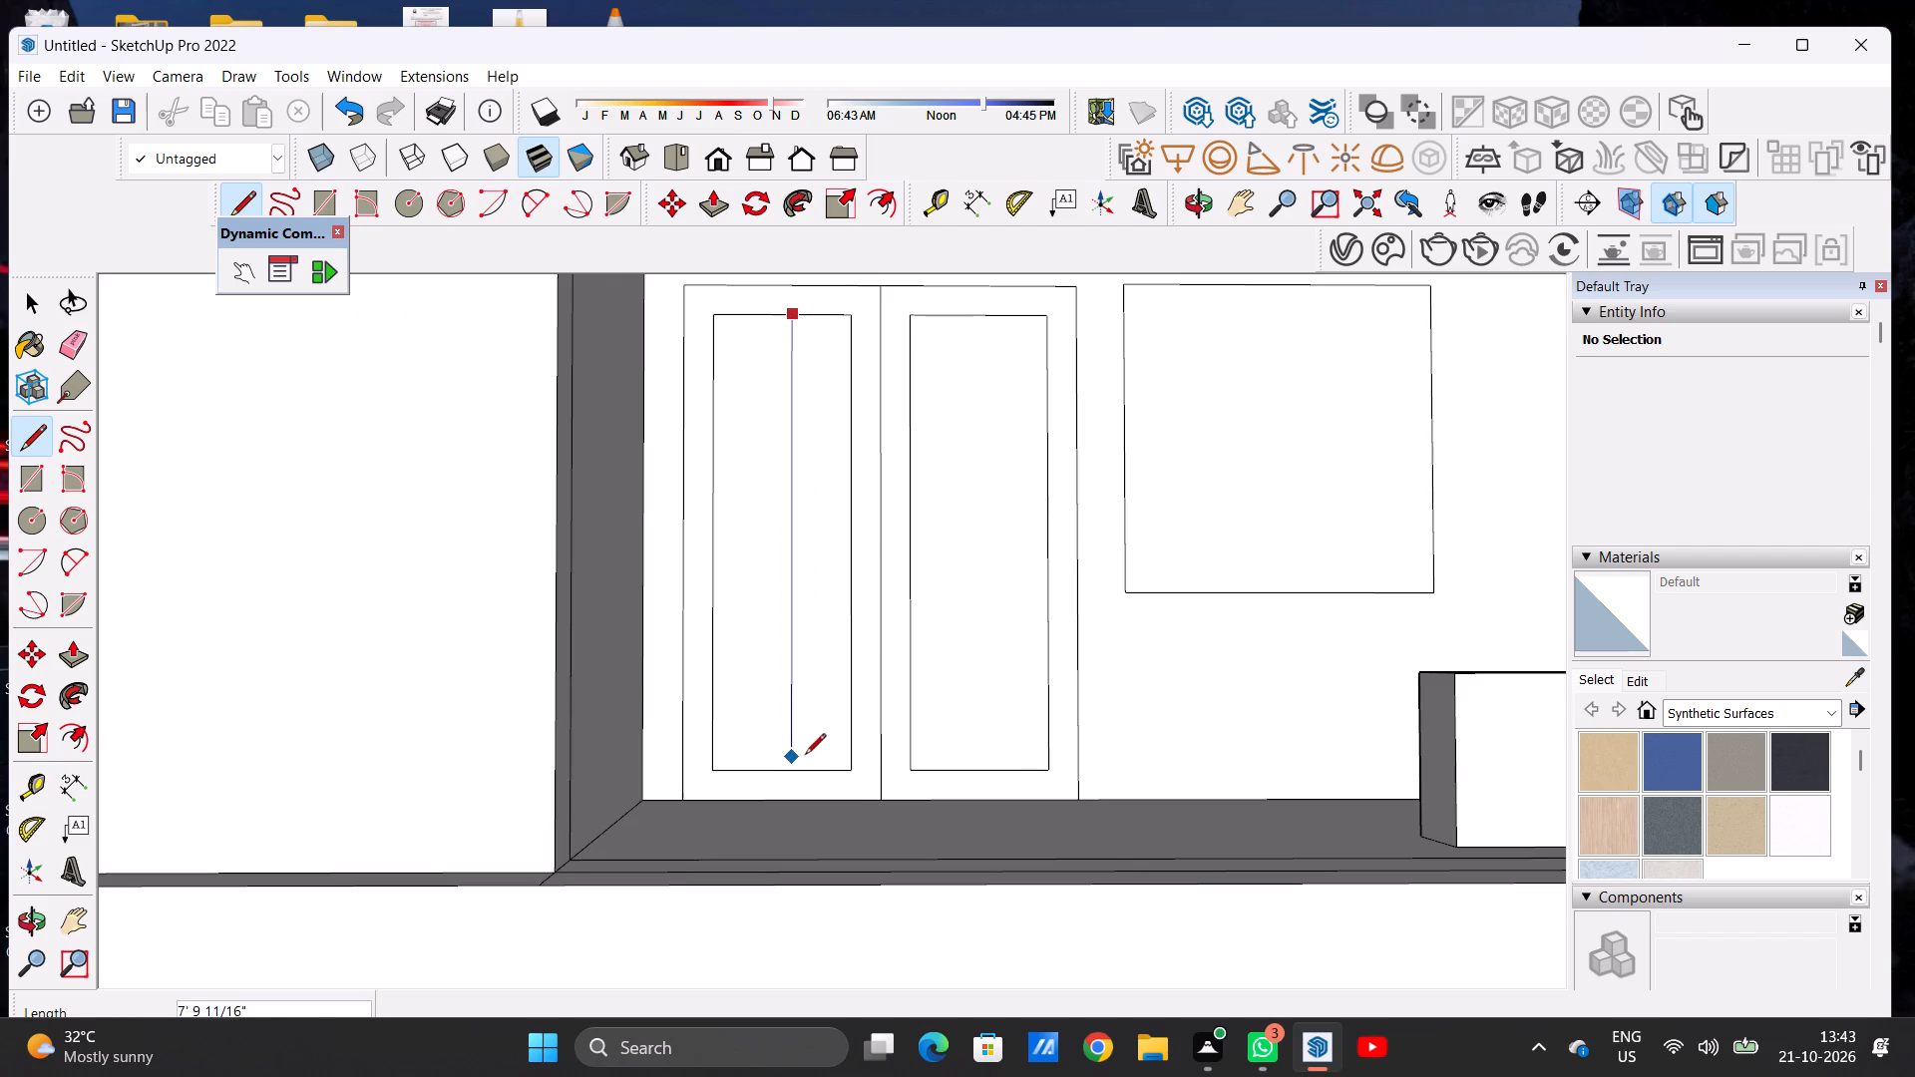
left_click(790, 773)
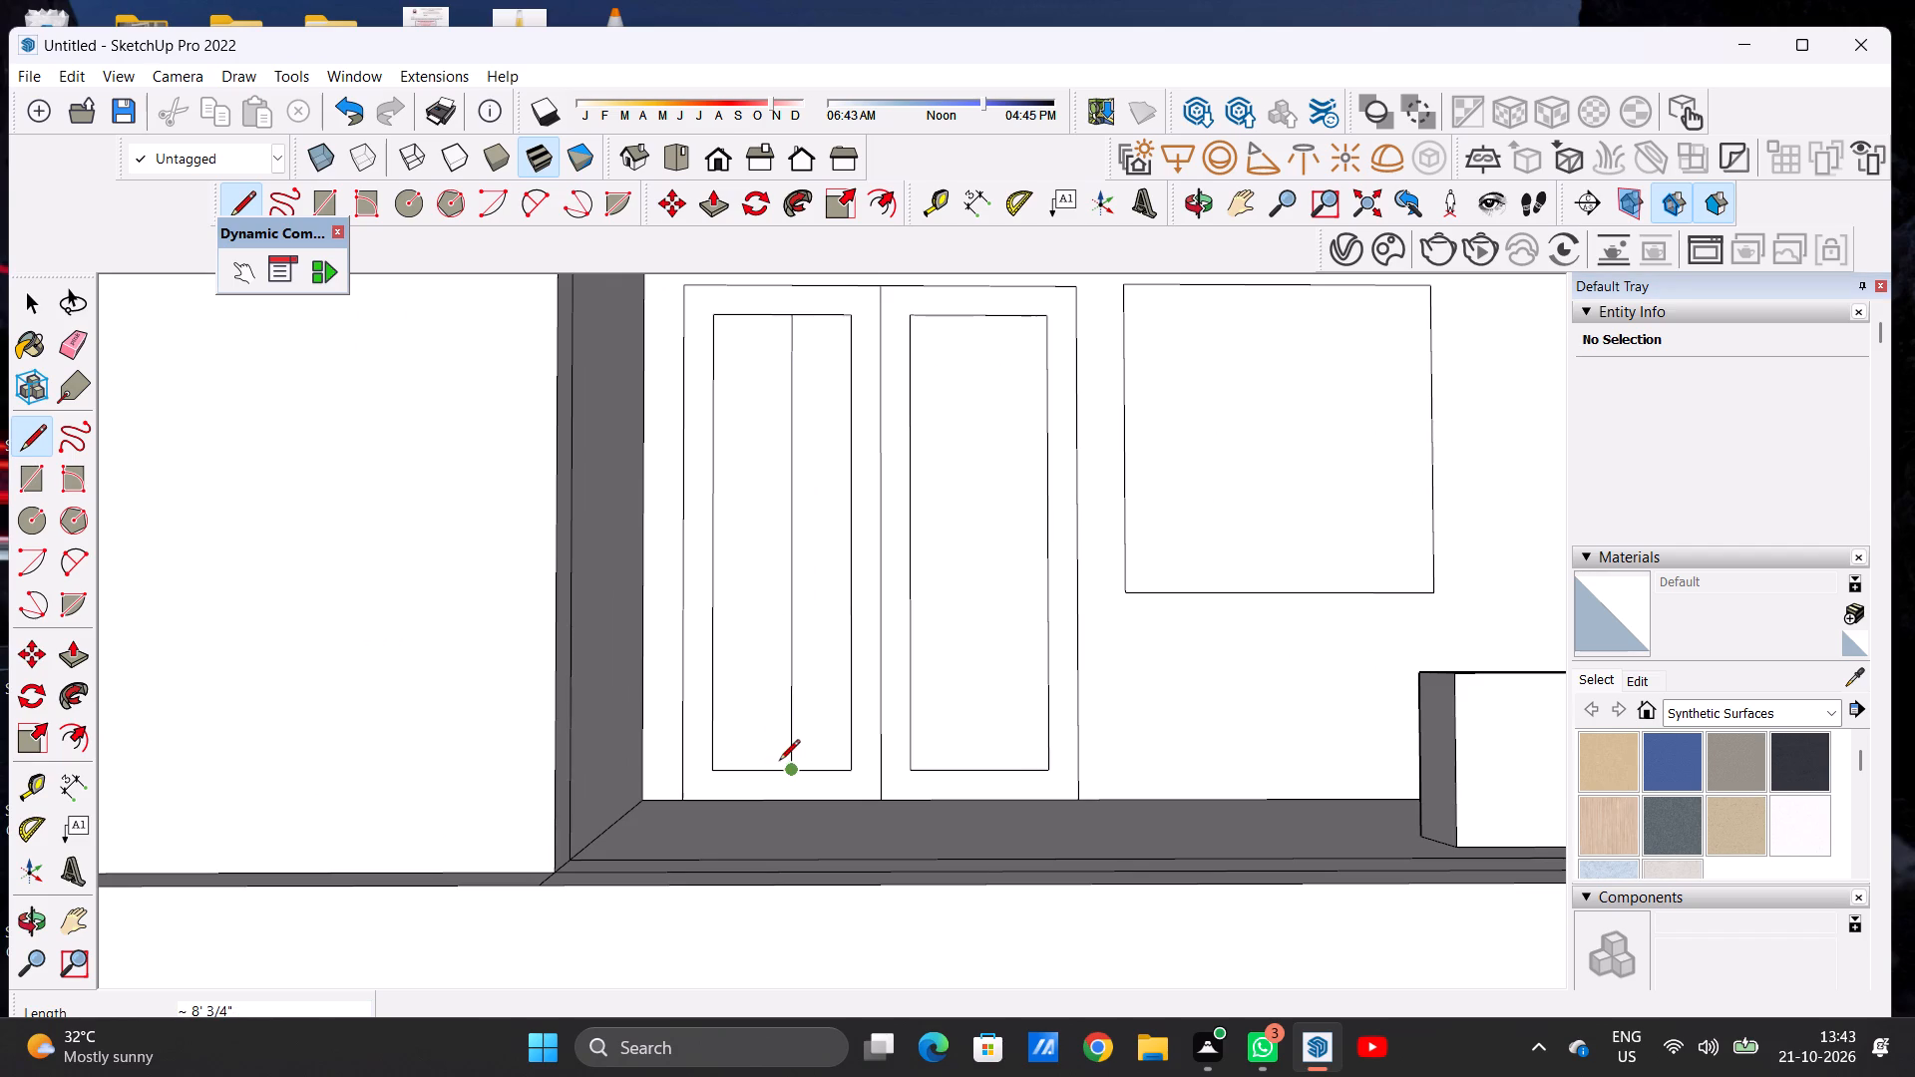
Draw a second vertical line about 8' 1" long just beside the first, on the solid block's side, forming a narrow strip.
scroll(771, 767, "up", 8)
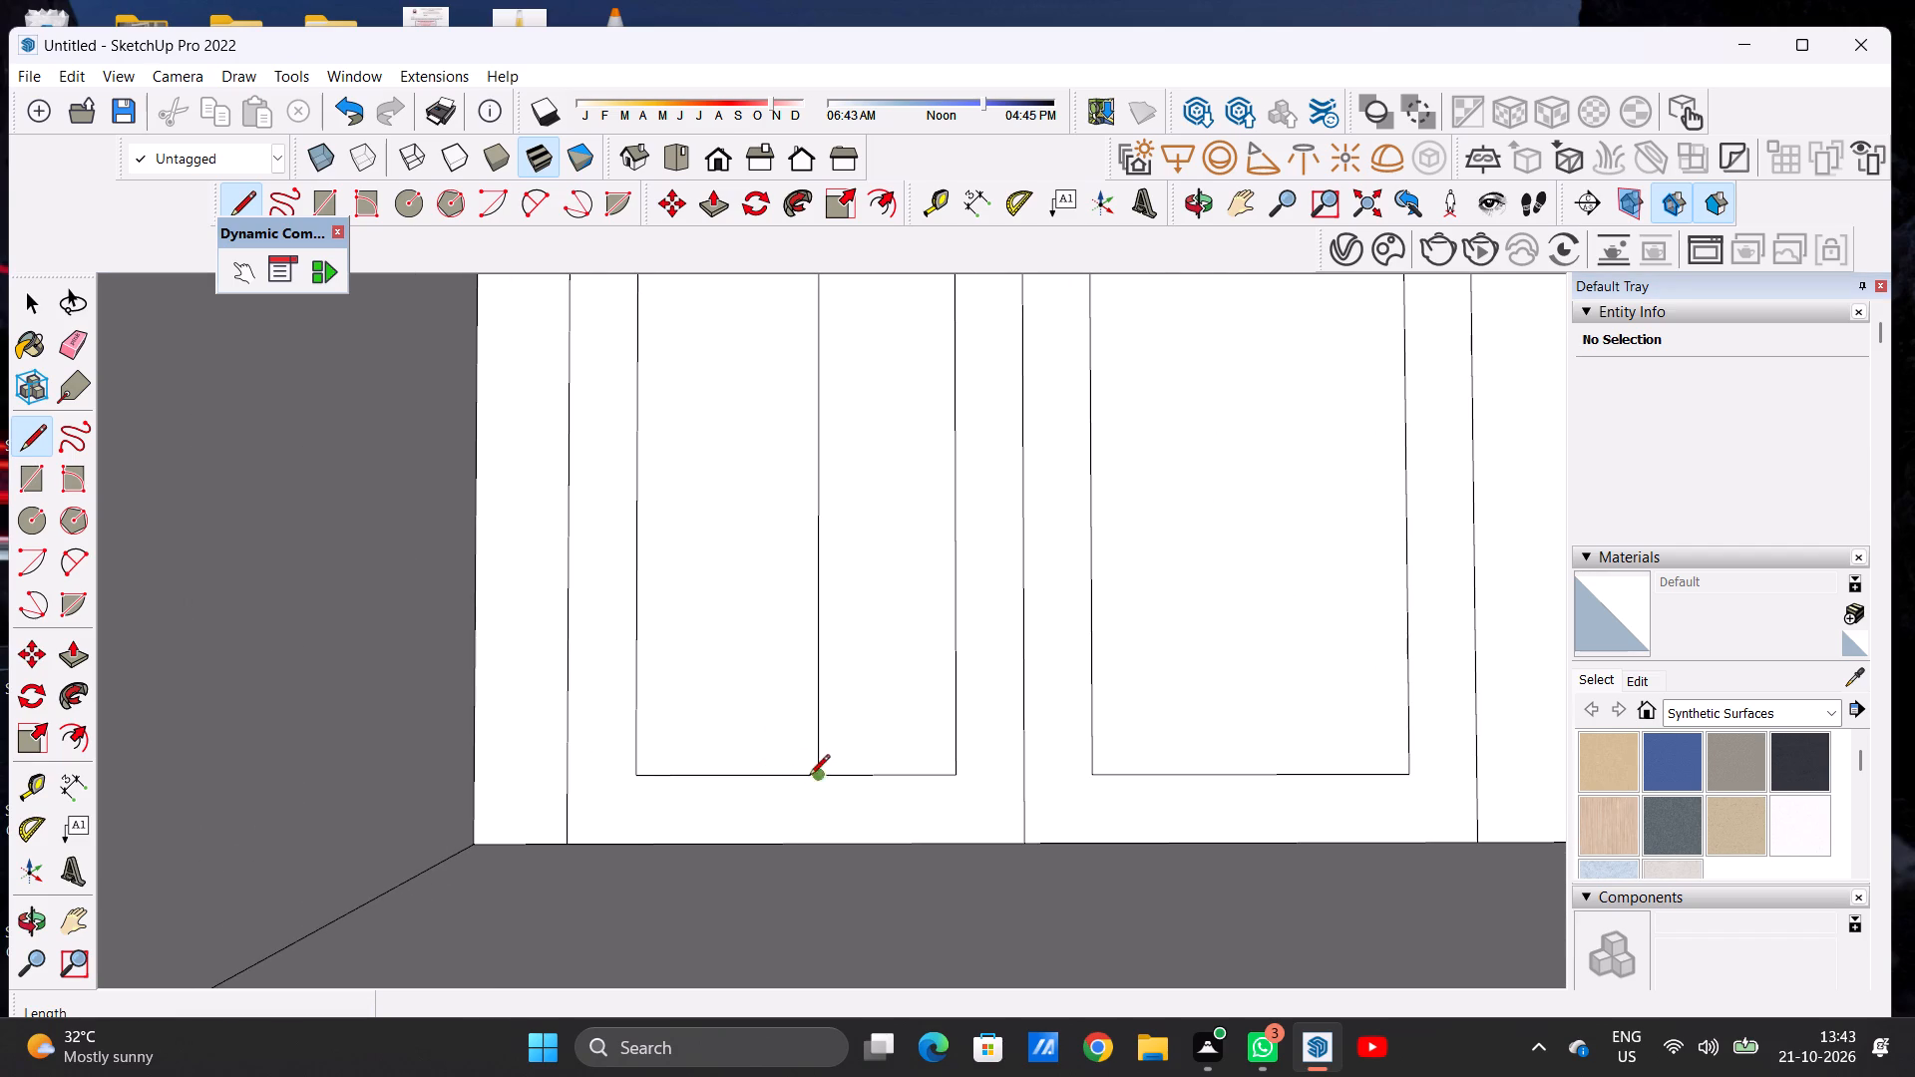
left_click(803, 780)
scroll(810, 654, "down", 18)
scroll(794, 469, "up", 5)
scroll(794, 469, "down", 1)
scroll(794, 469, "up", 7)
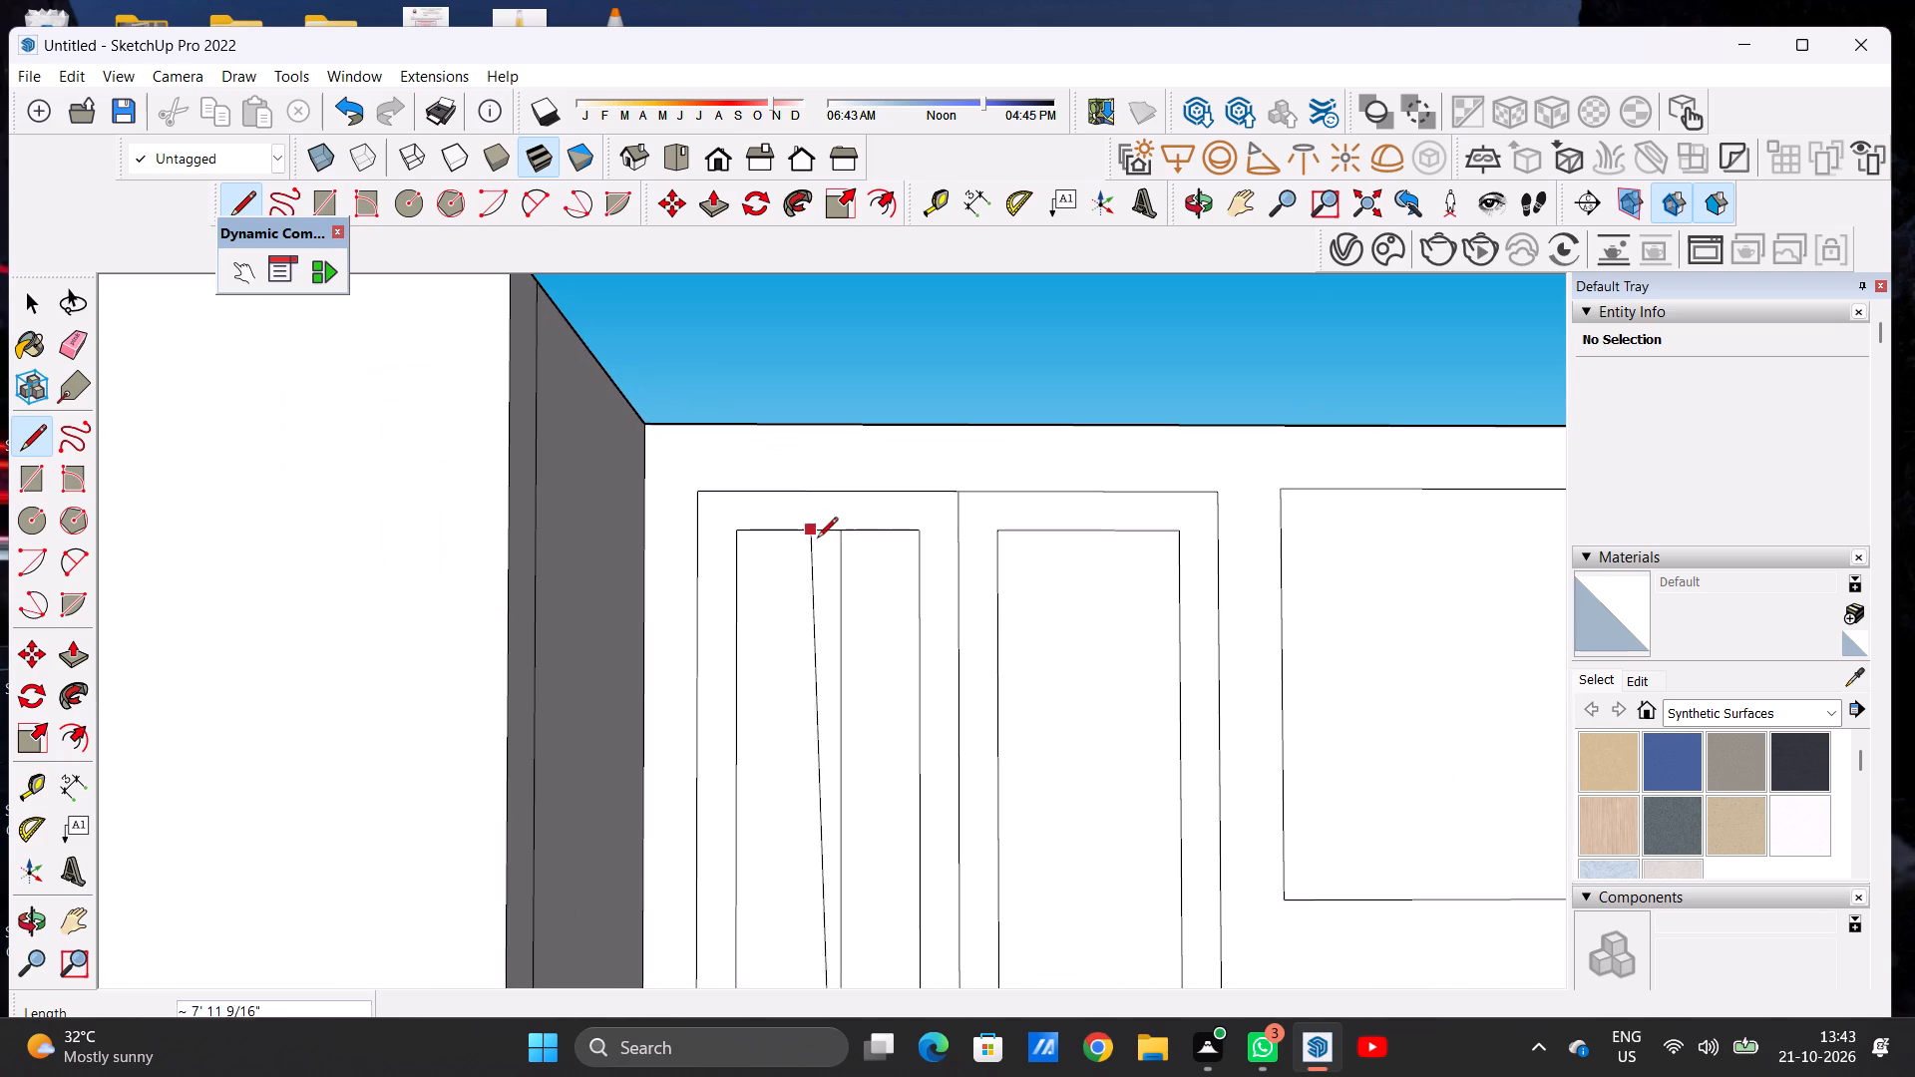
left_click(825, 533)
scroll(786, 551, "down", 6)
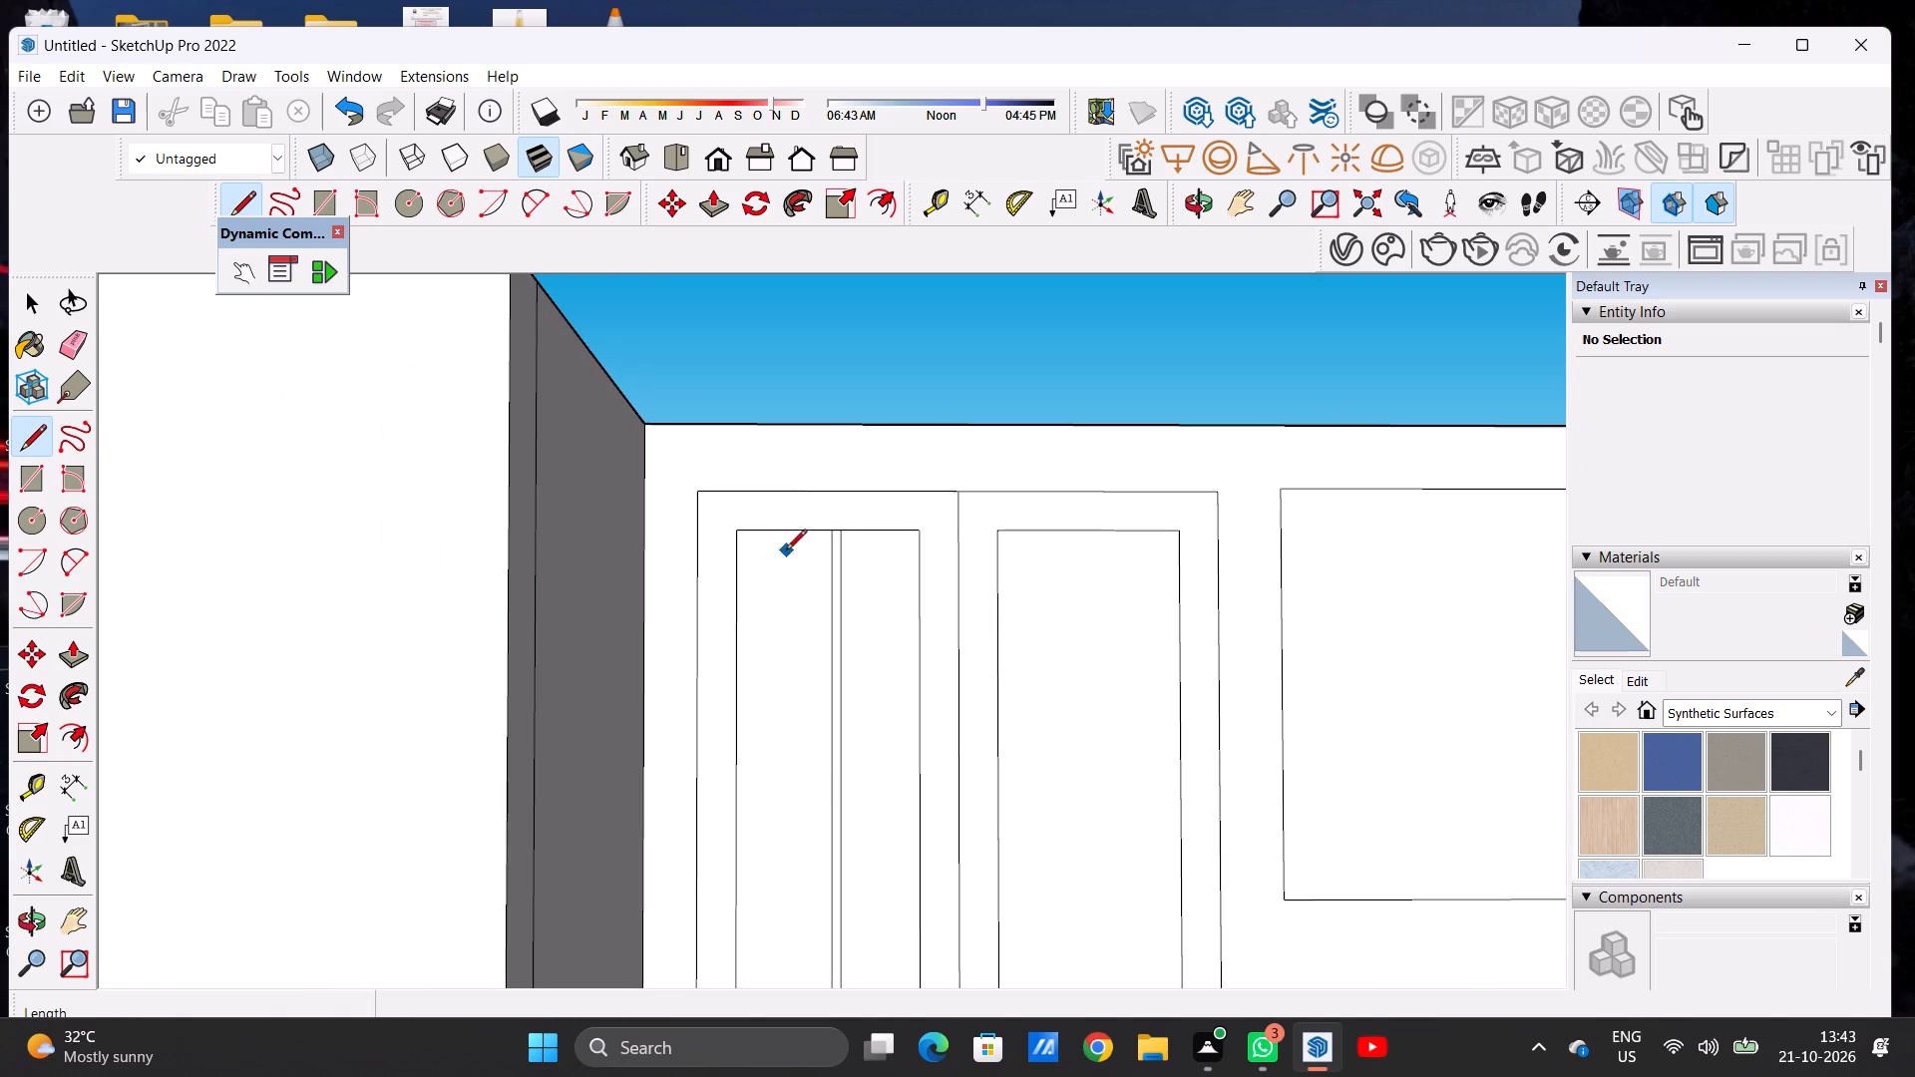
scroll(786, 551, "down", 3)
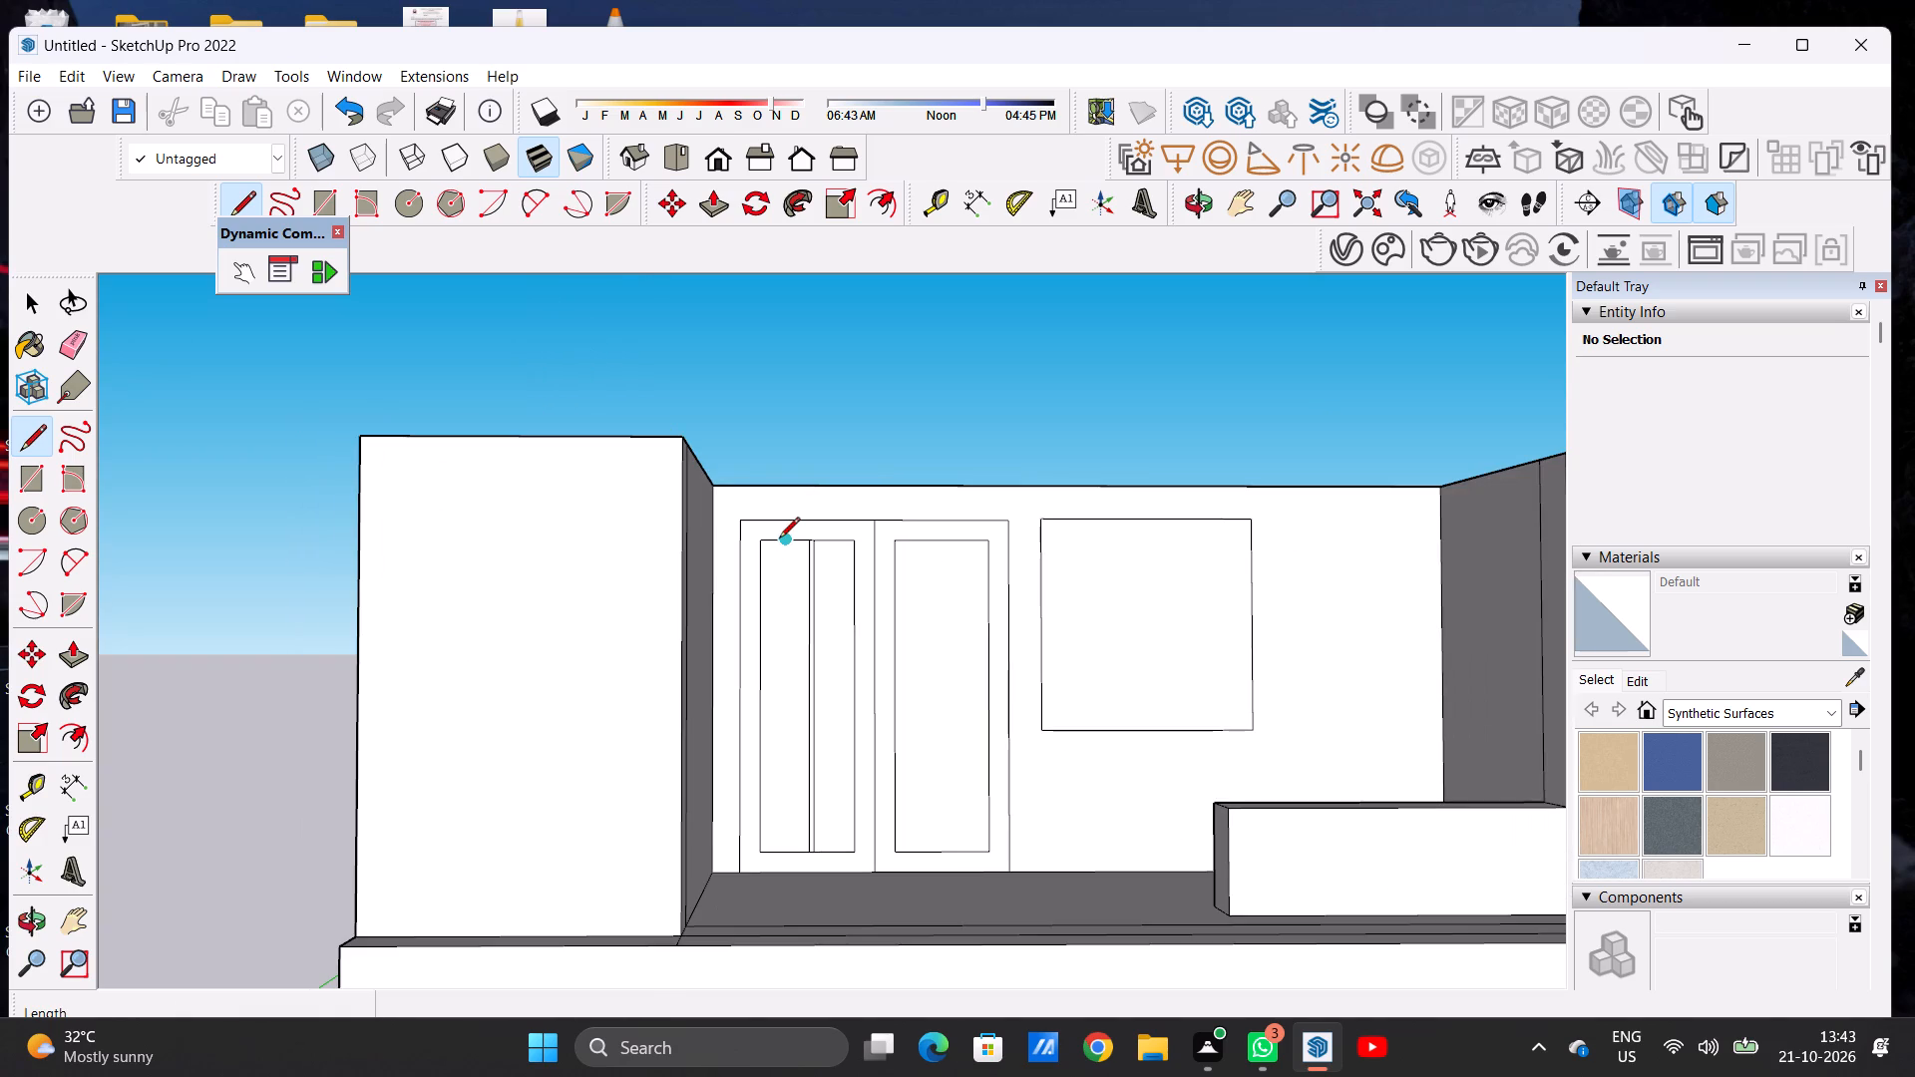
key("space")
Move the strip's line nearest the solid block about 7/16" outward to widen the strip.
scroll(857, 913, "up", 6)
scroll(805, 818, "up", 8)
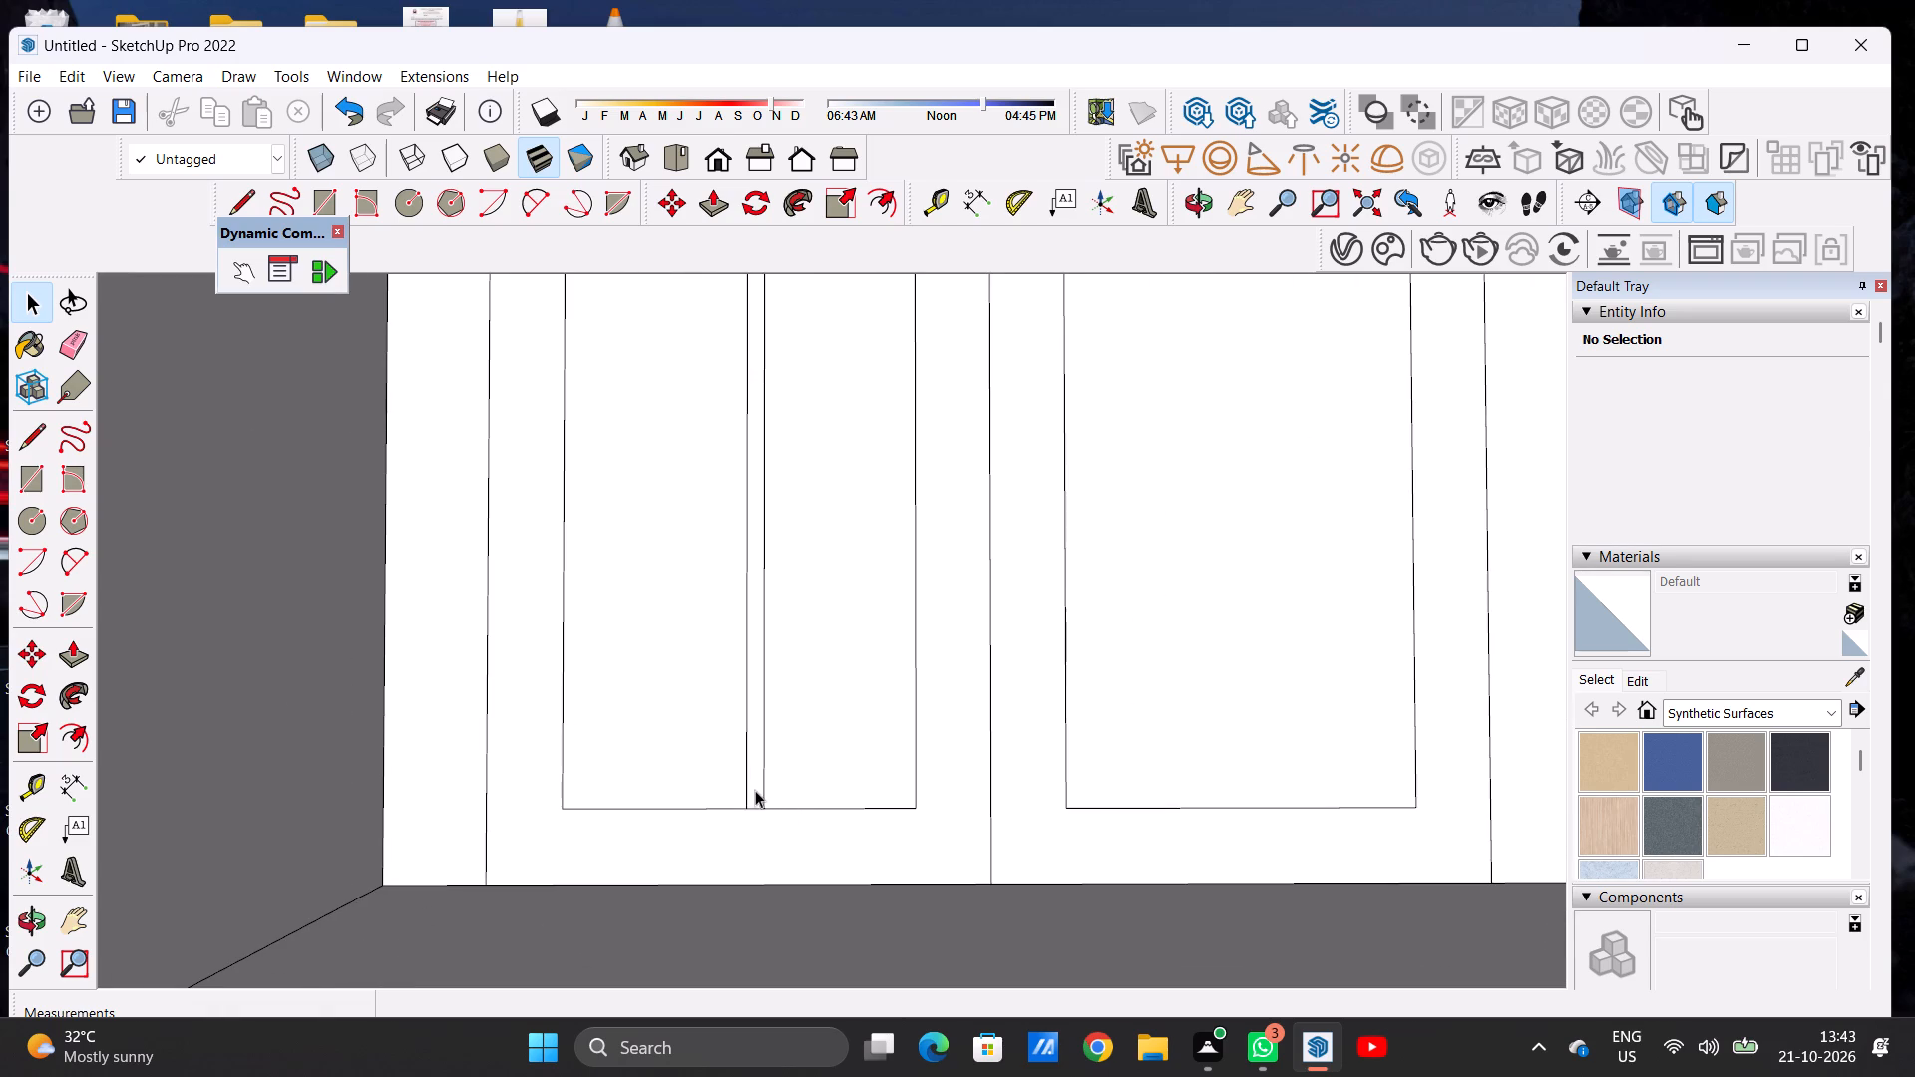
left_click(744, 790)
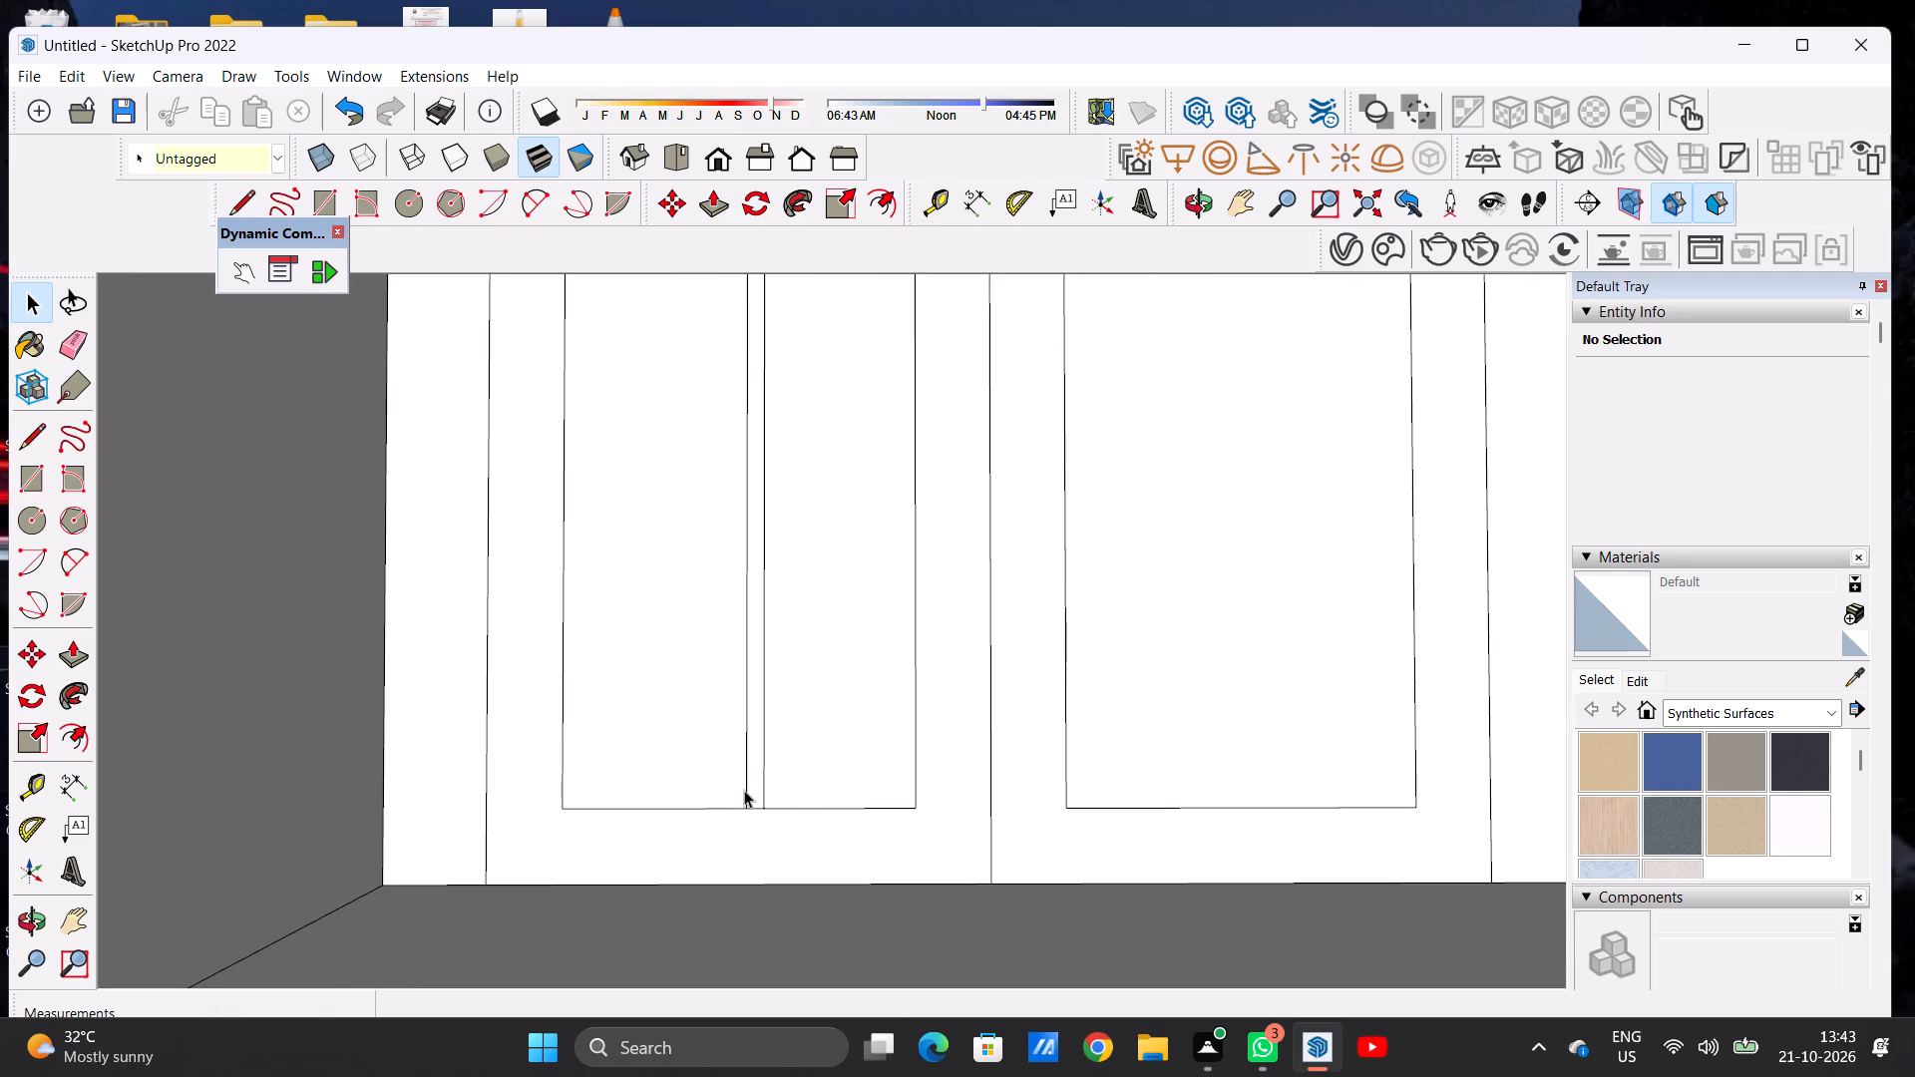
key("m")
left_click(748, 810)
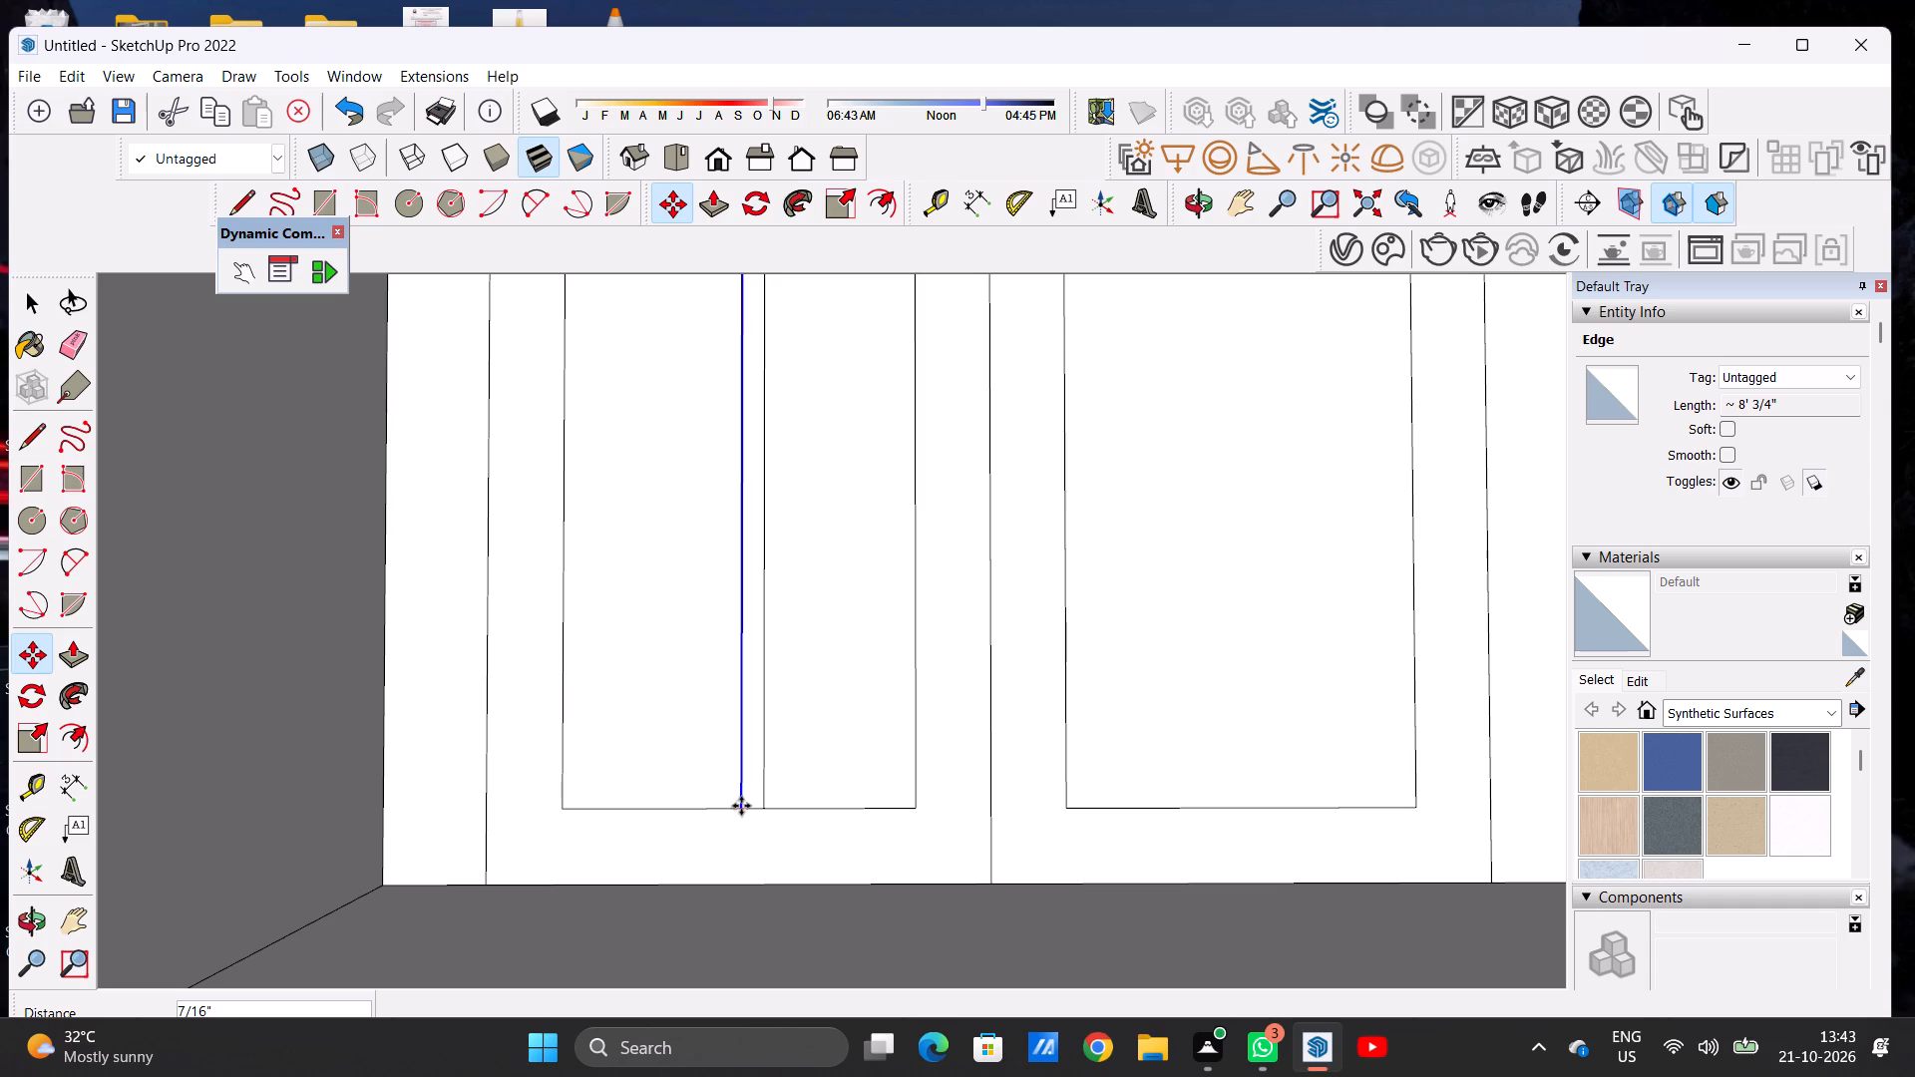
left_click(741, 806)
key("space")
scroll(741, 806, "down", 15)
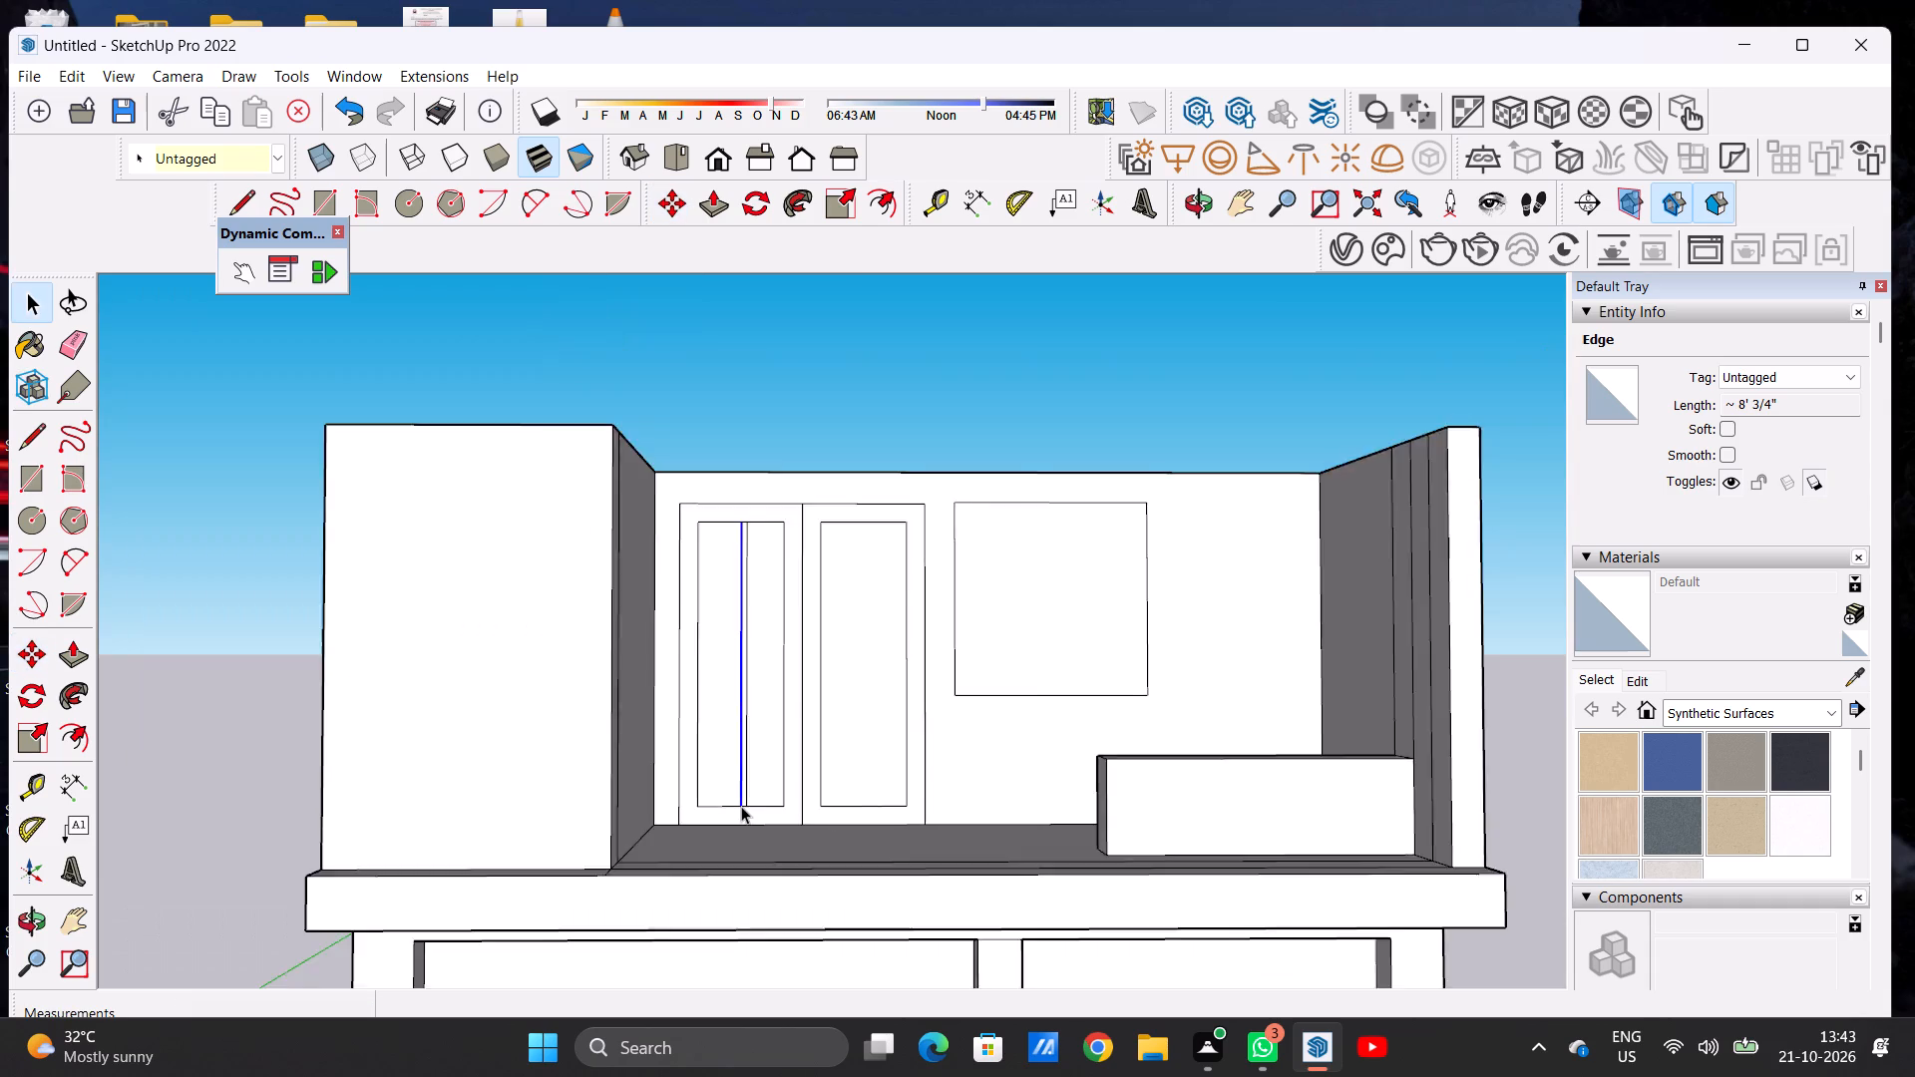
scroll(741, 806, "down", 6)
left_click(800, 501)
Copy the narrow vertical strip about 3' 3 3/4" across into the inner panel of the other door leaf, near its centre.
scroll(742, 694, "up", 7)
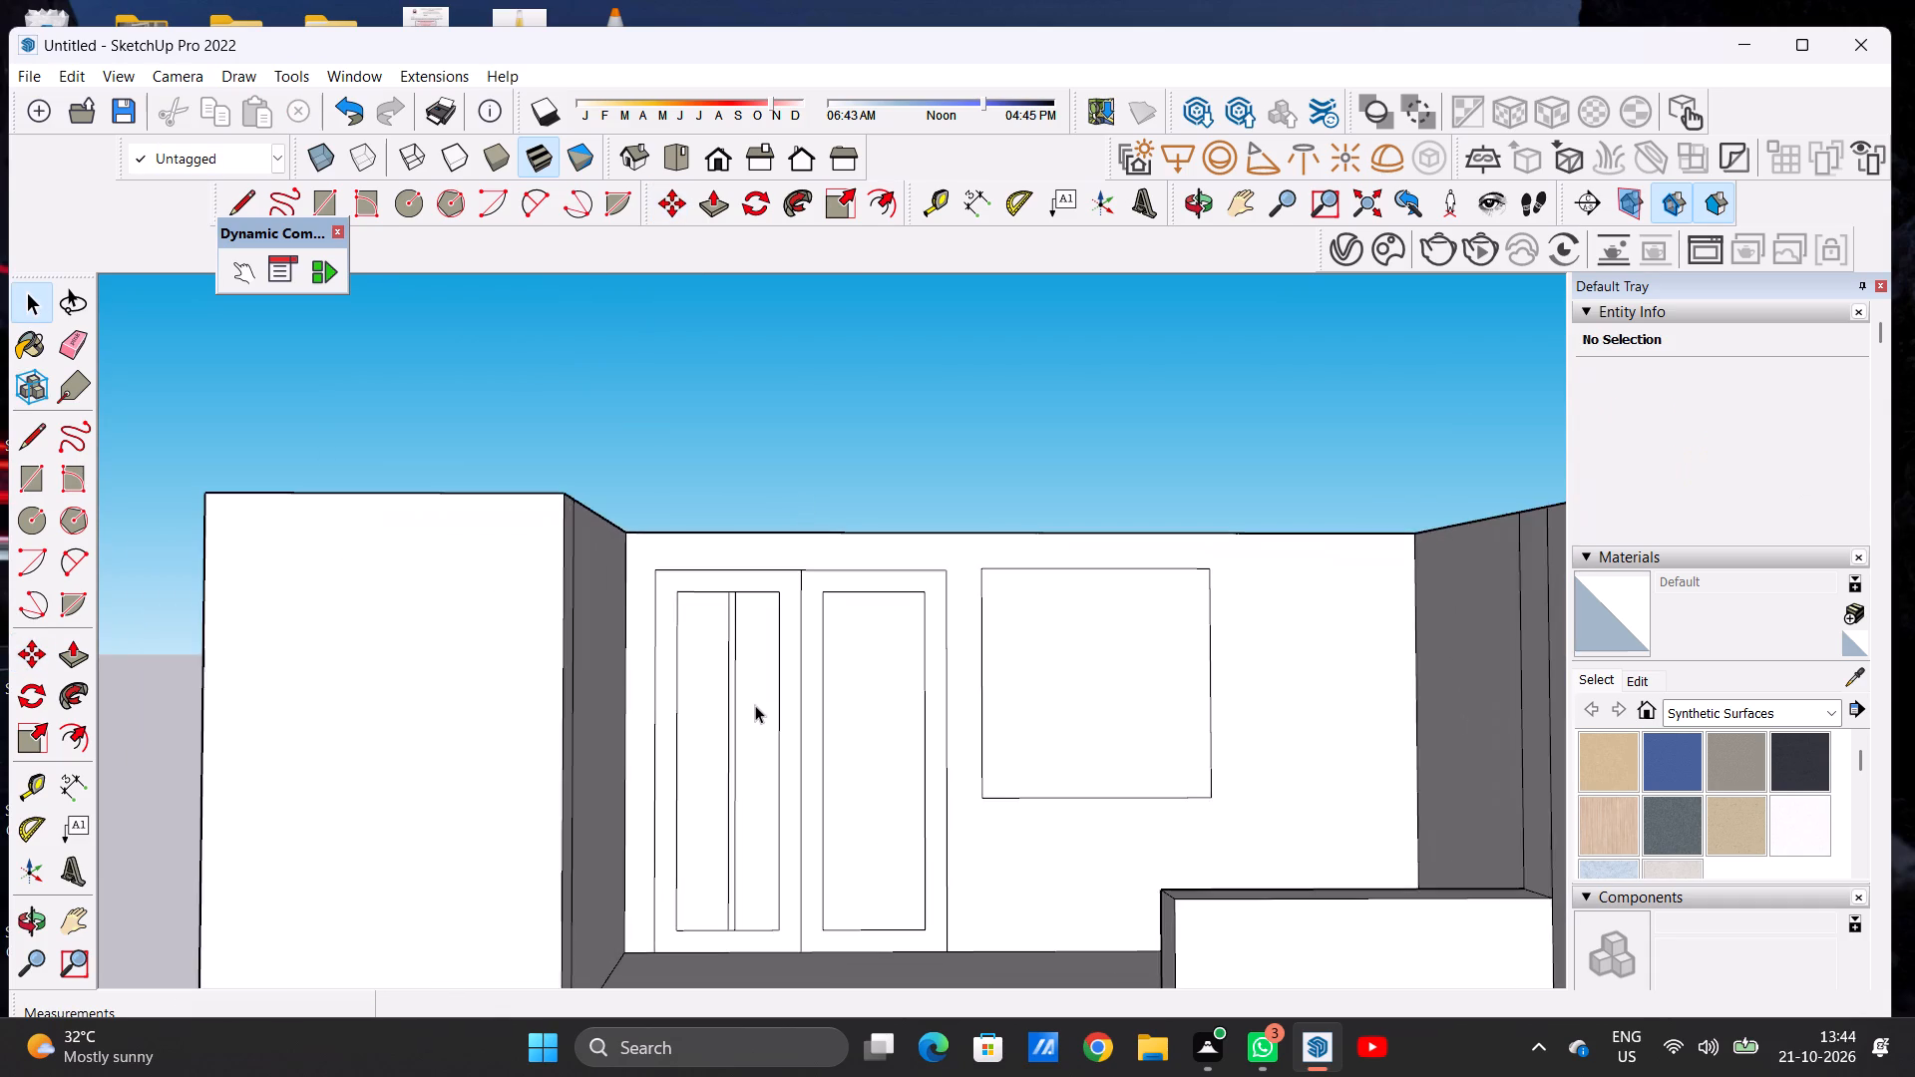
scroll(727, 525, "down", 6)
scroll(720, 766, "up", 13)
double_click(743, 771)
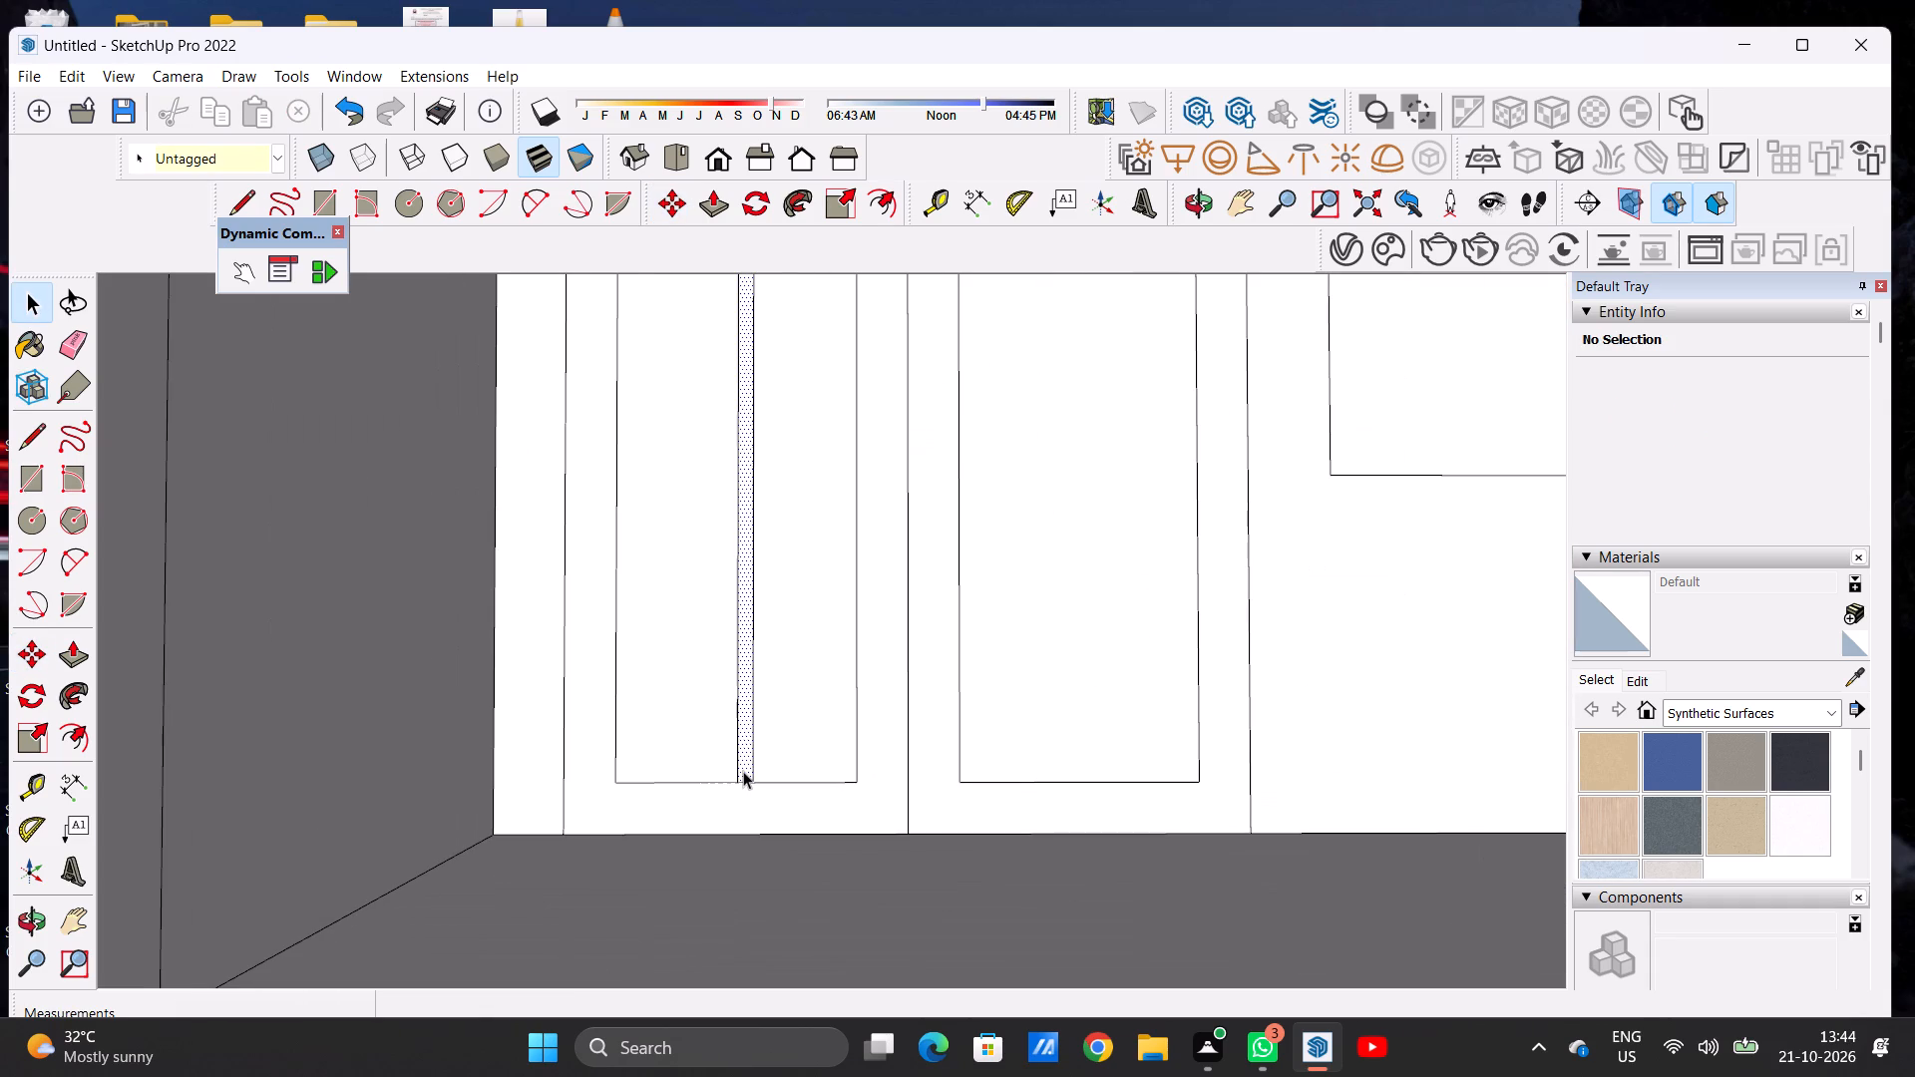
key("m")
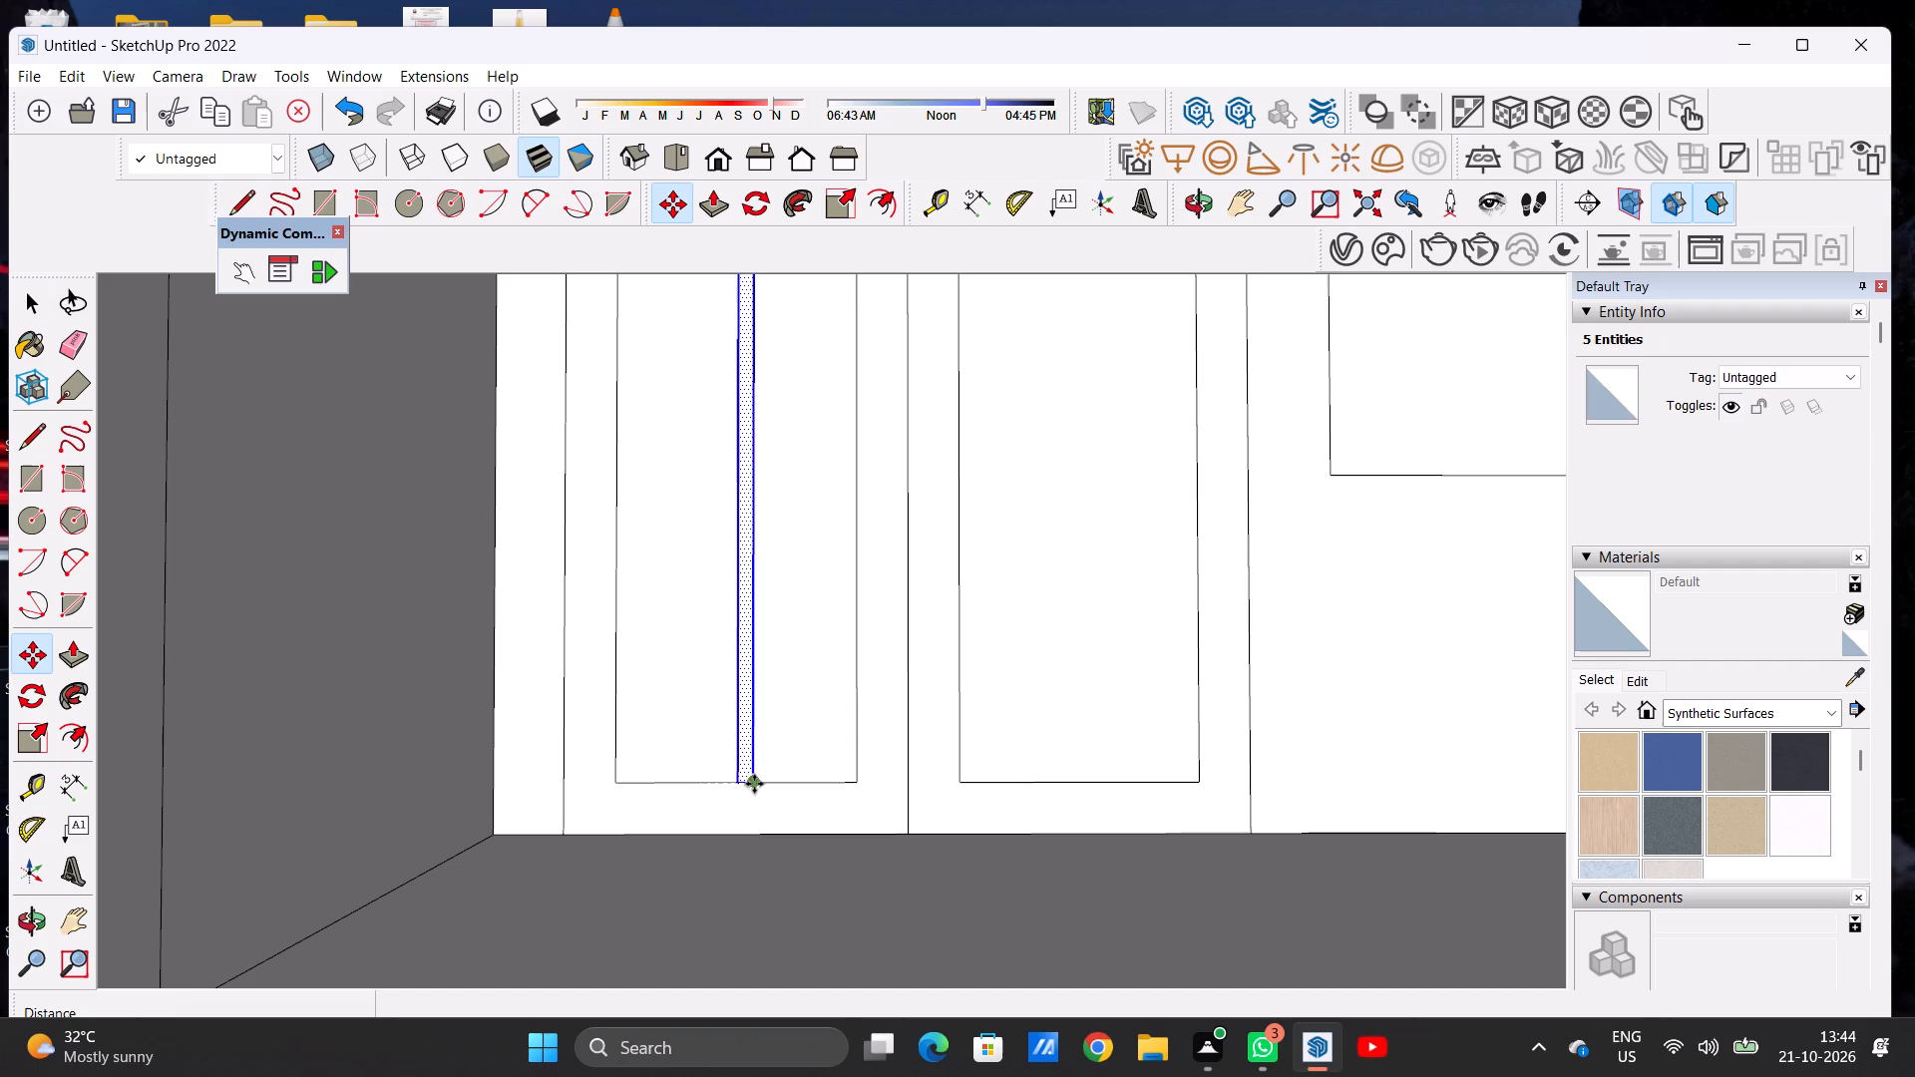
left_click(754, 784)
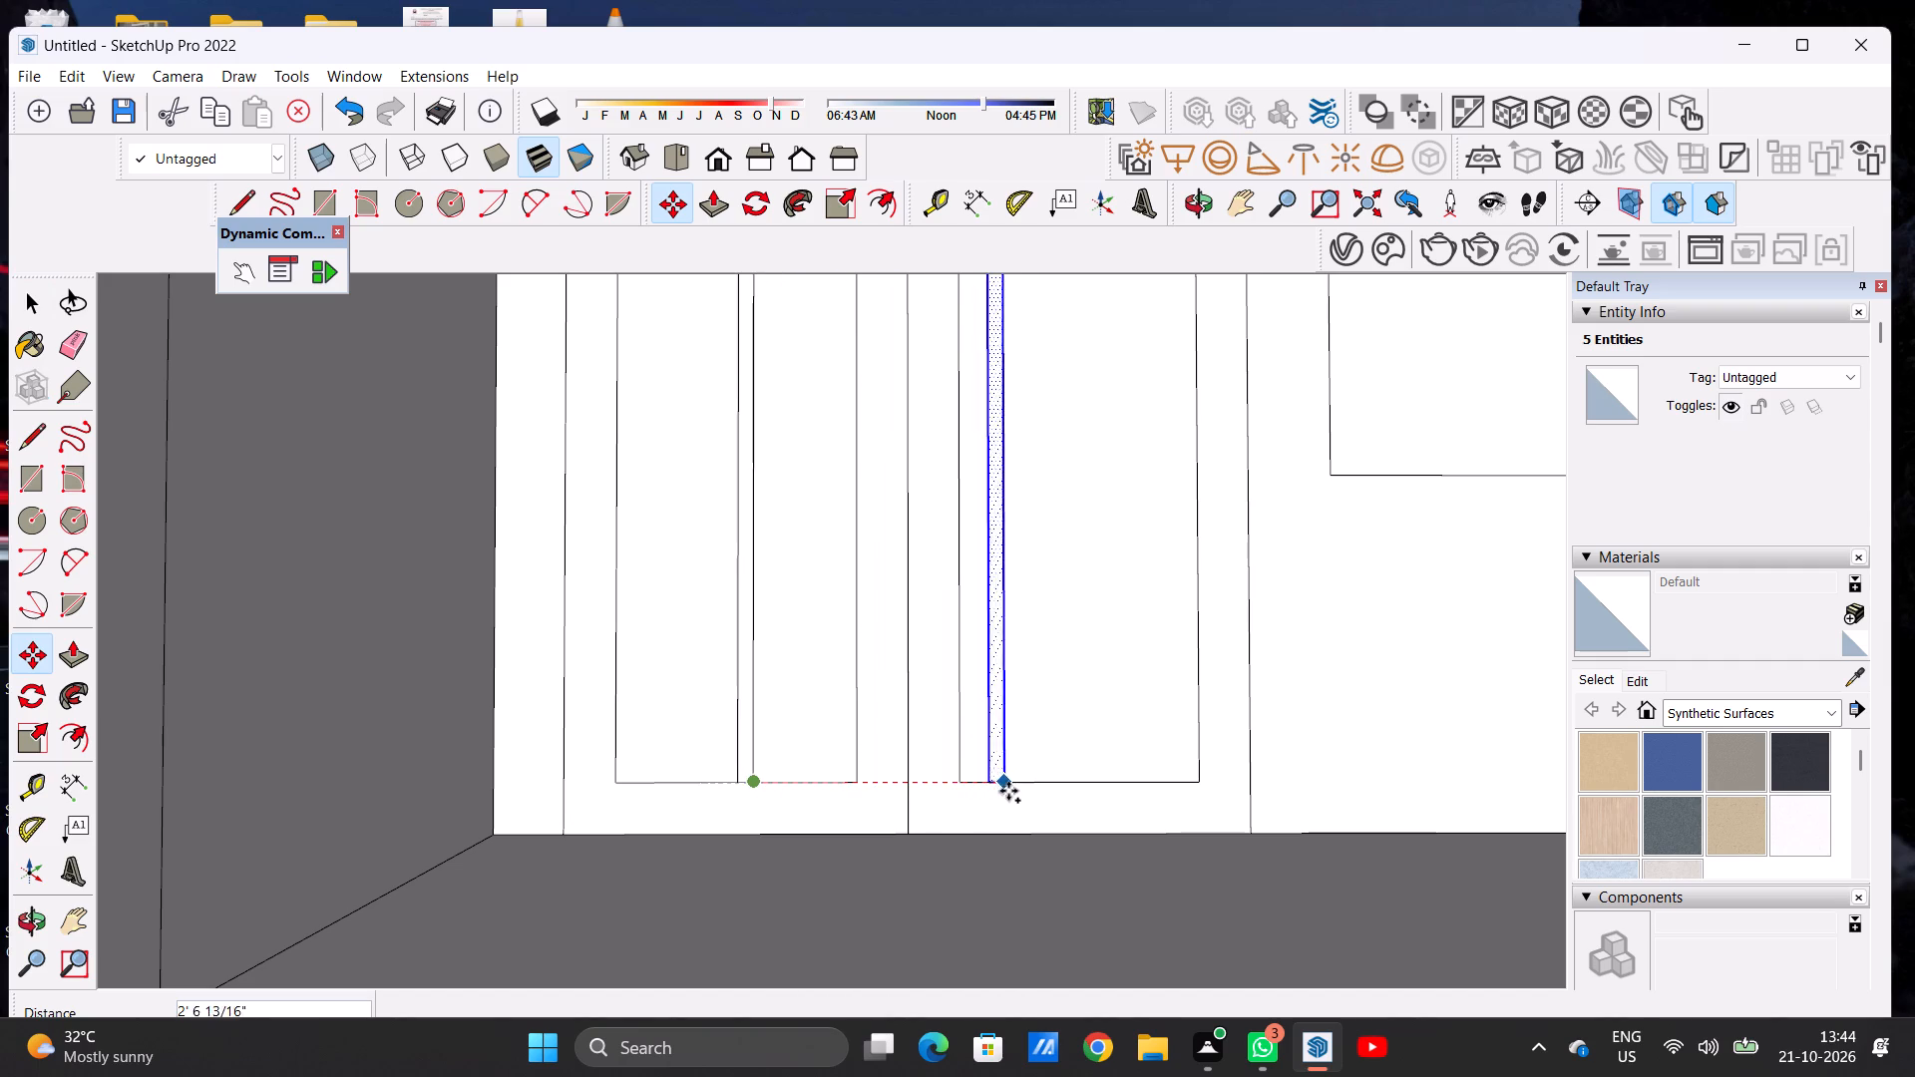
left_click(1080, 789)
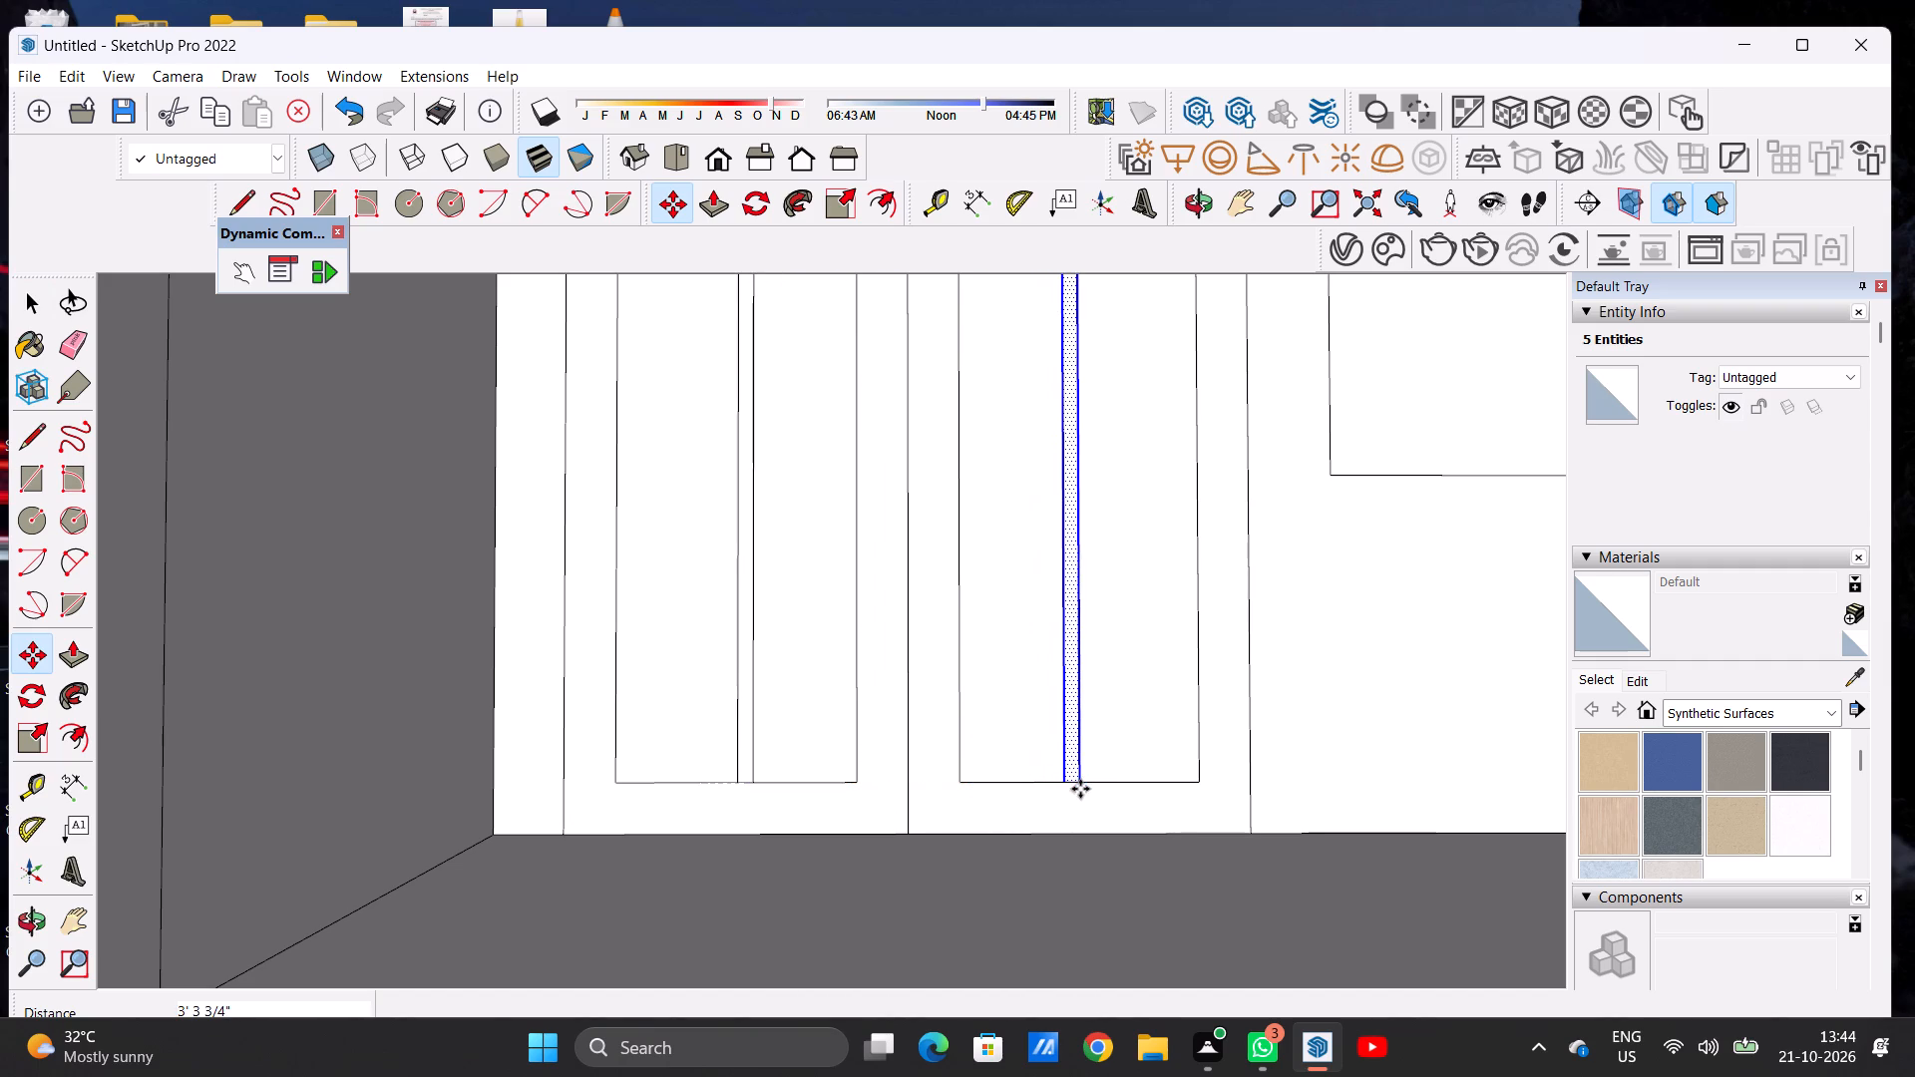
key("space")
scroll(802, 825, "down", 13)
left_click(1011, 403)
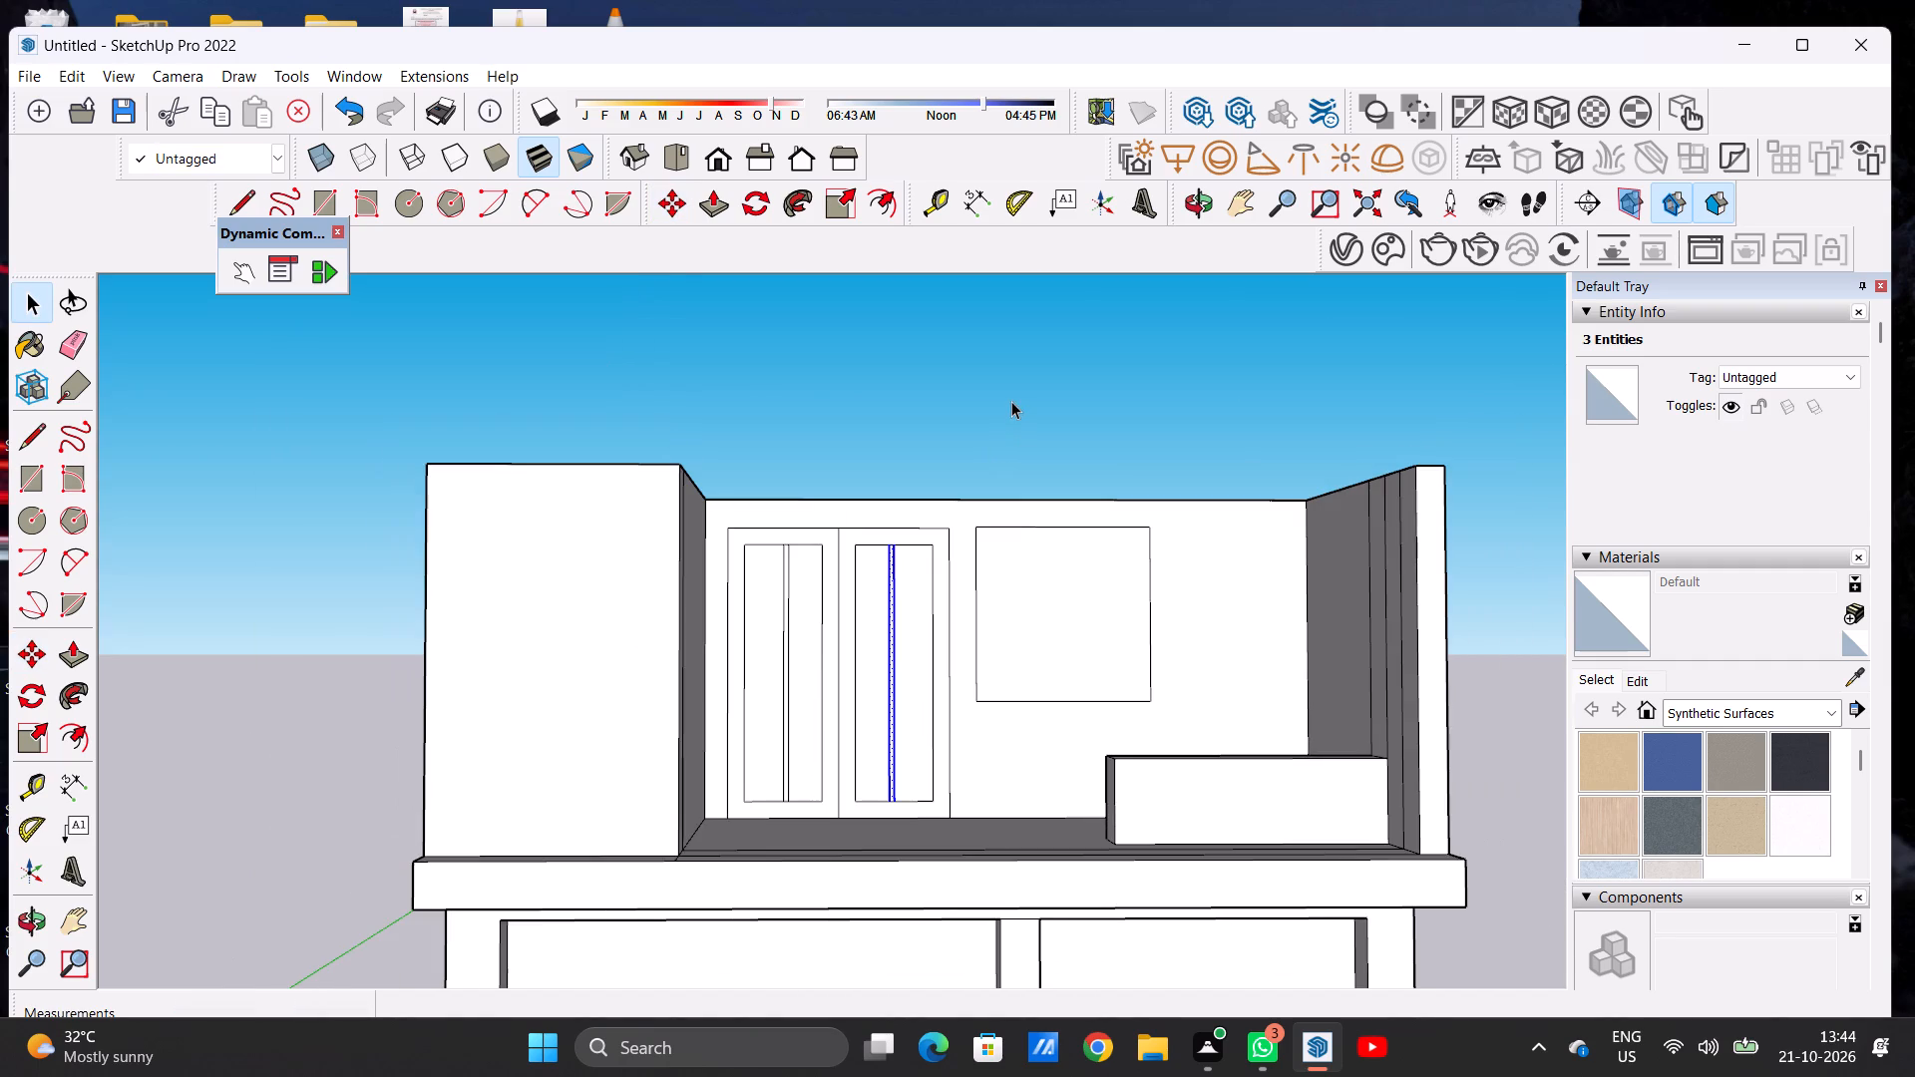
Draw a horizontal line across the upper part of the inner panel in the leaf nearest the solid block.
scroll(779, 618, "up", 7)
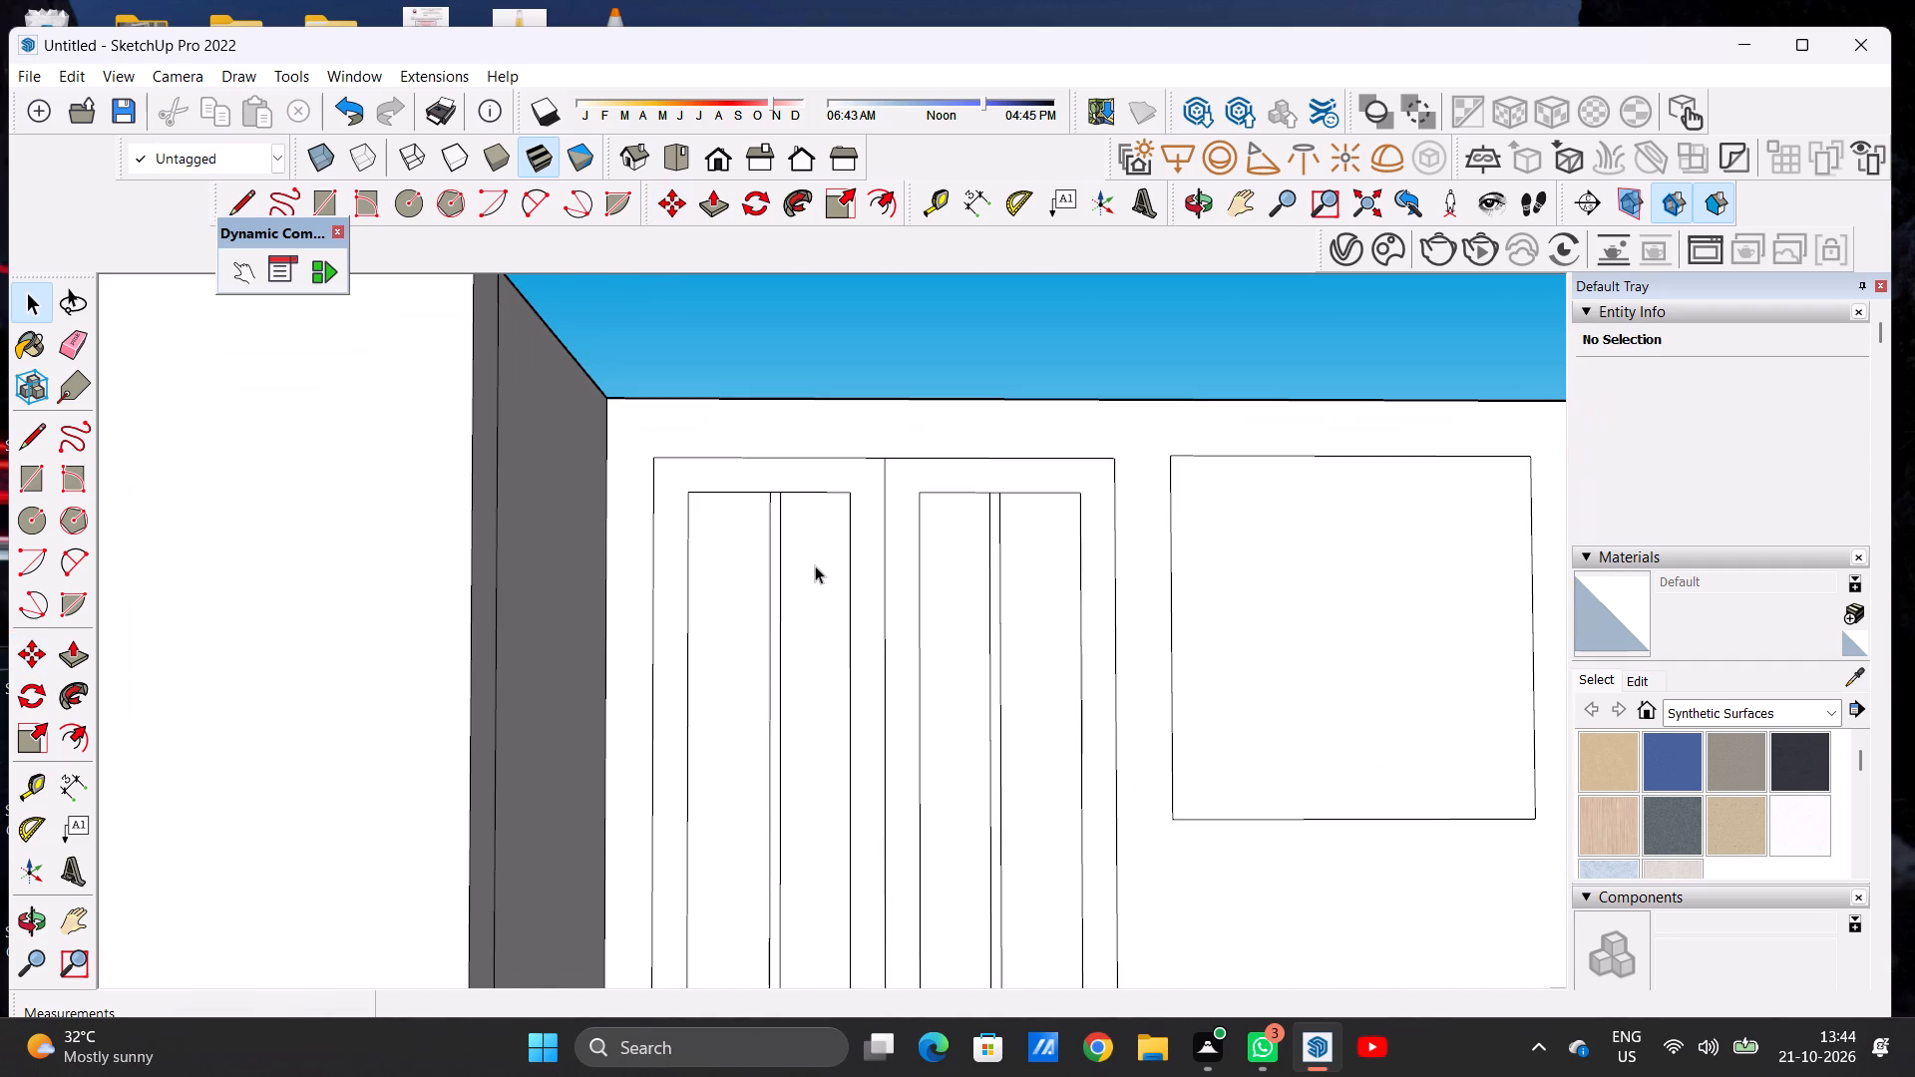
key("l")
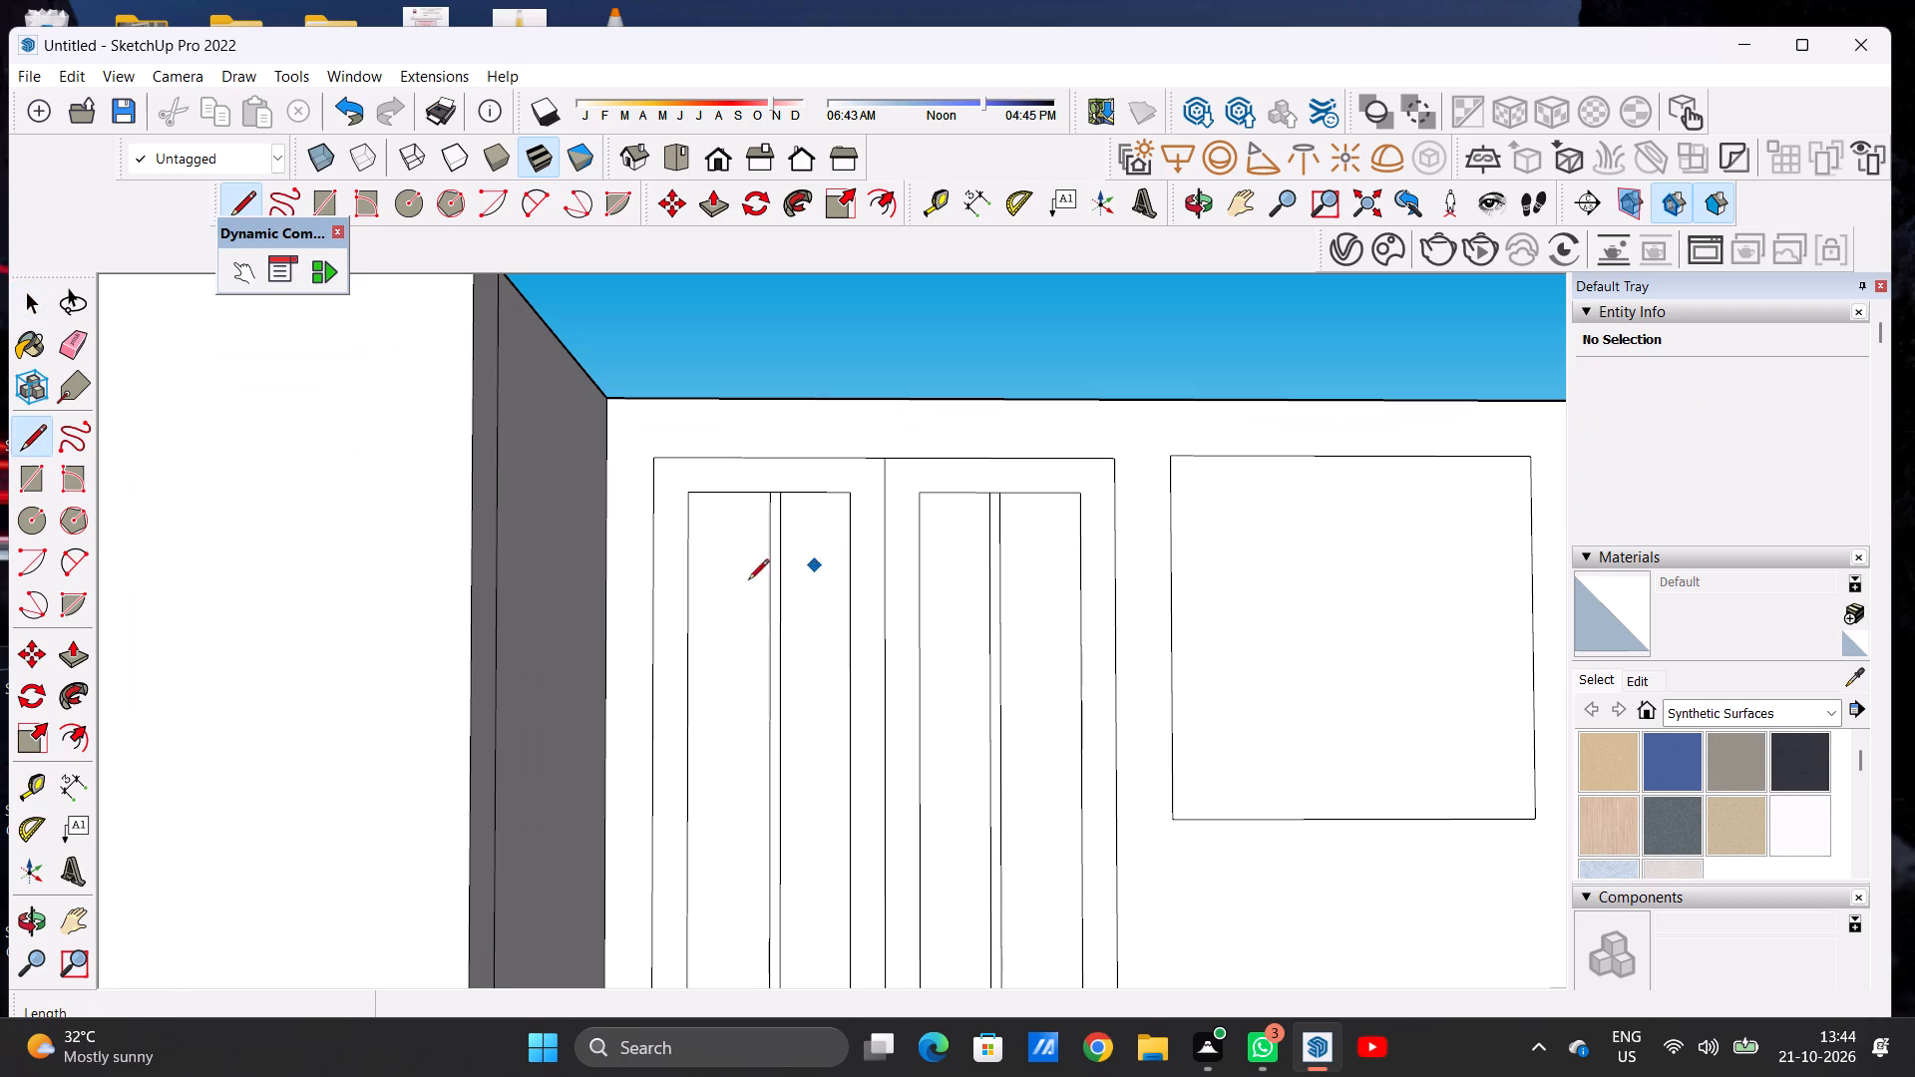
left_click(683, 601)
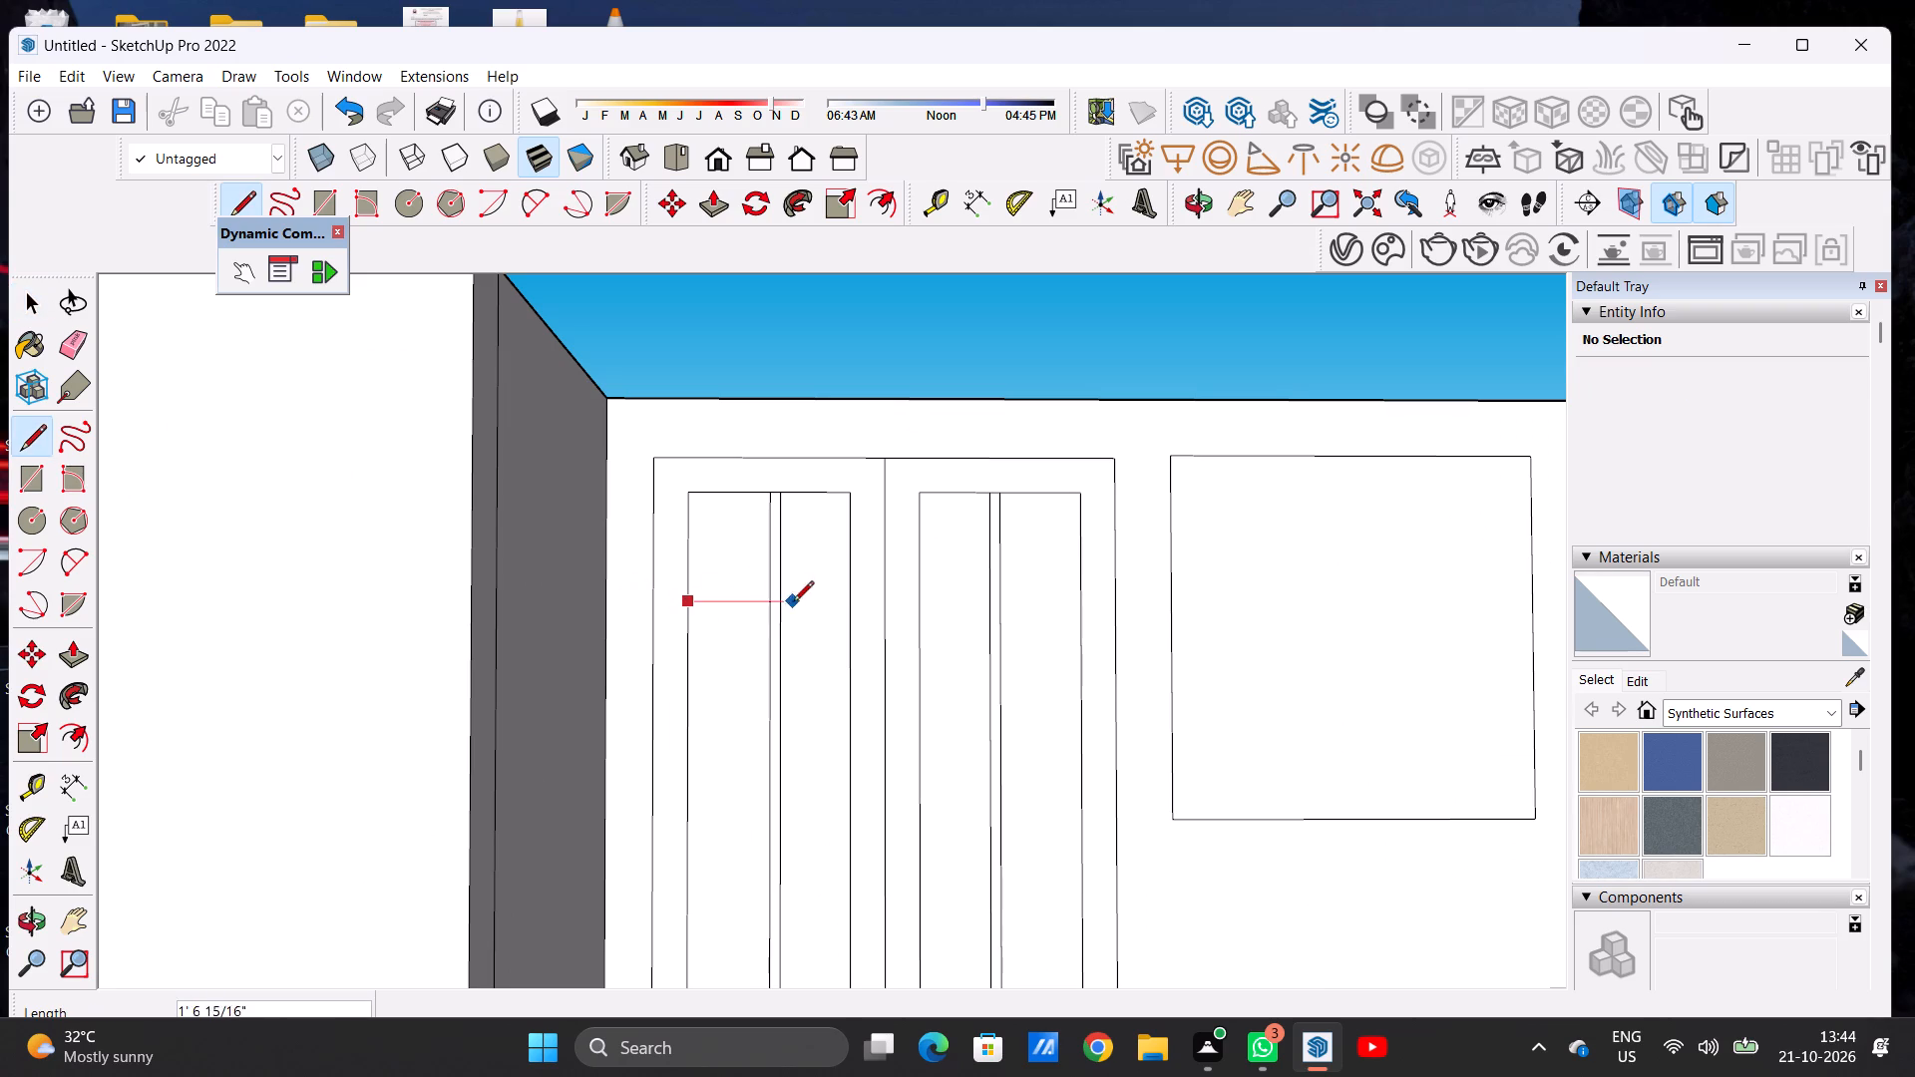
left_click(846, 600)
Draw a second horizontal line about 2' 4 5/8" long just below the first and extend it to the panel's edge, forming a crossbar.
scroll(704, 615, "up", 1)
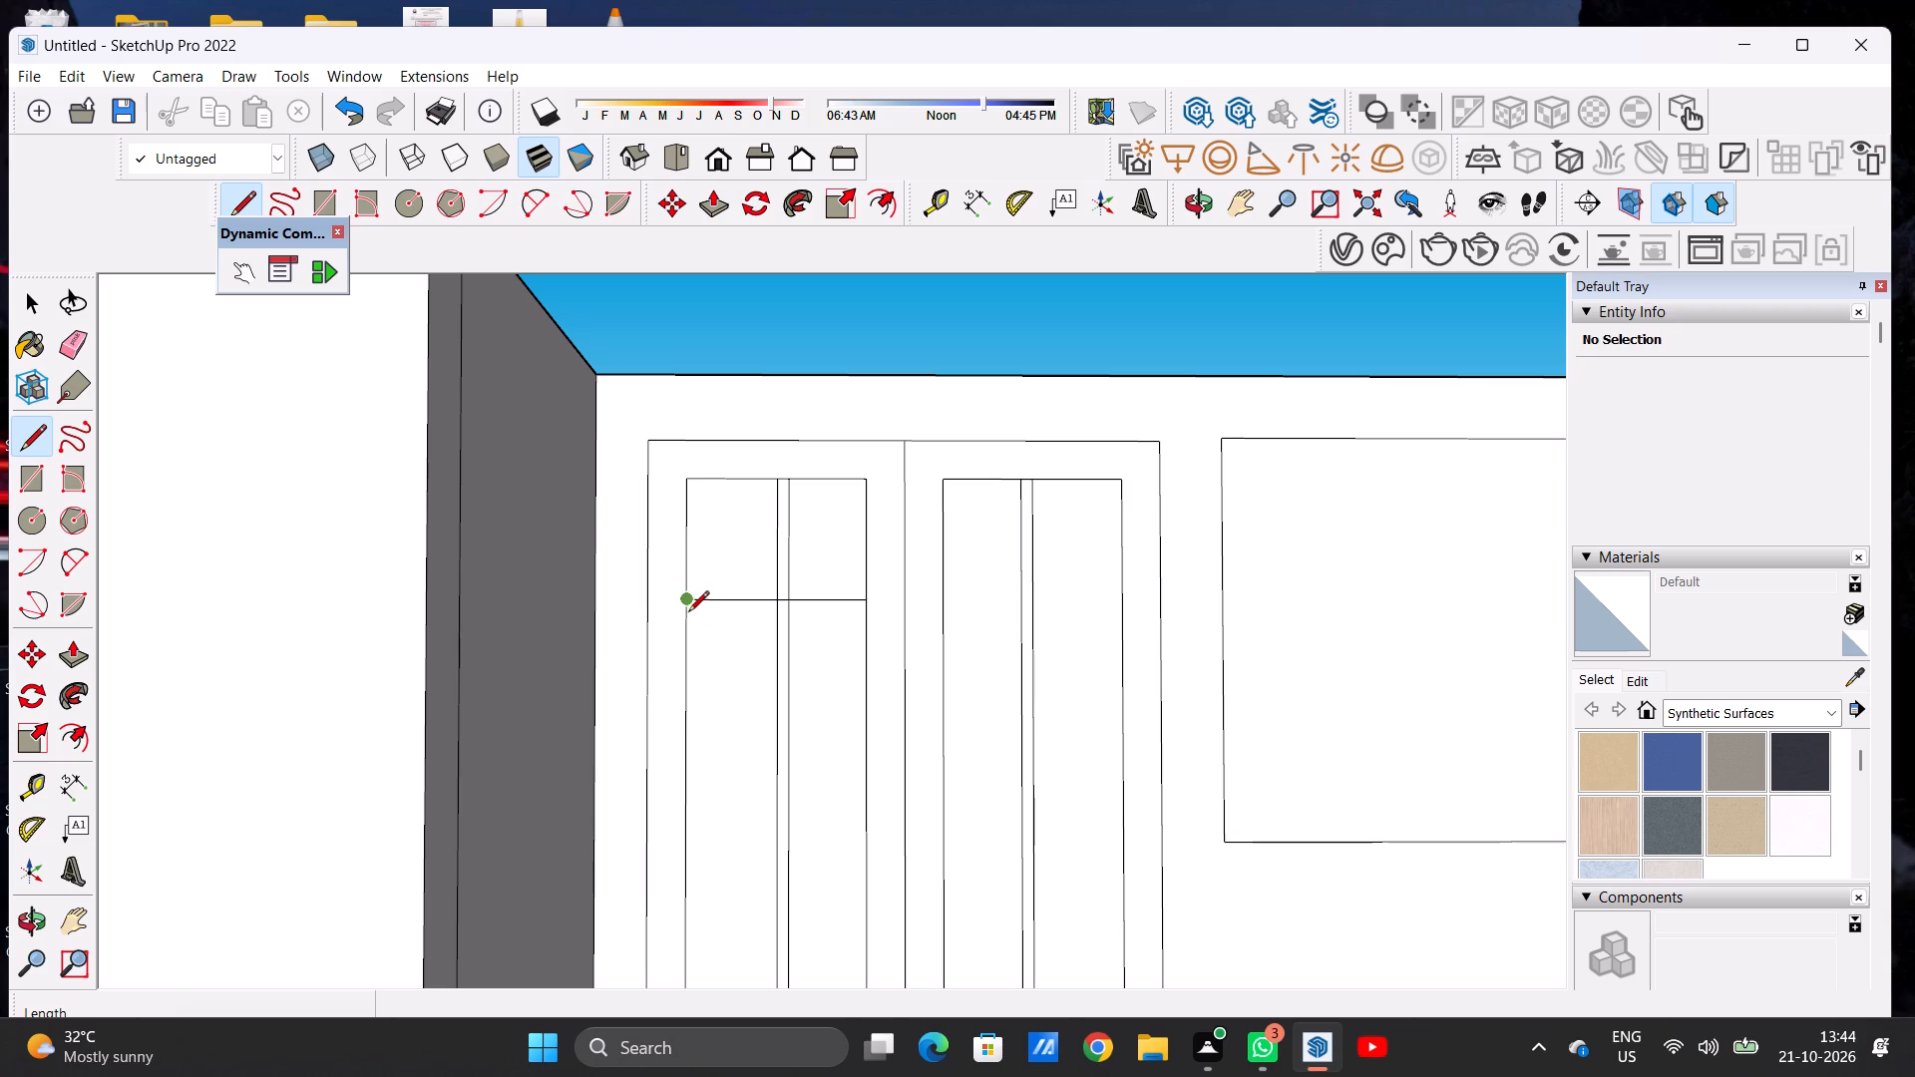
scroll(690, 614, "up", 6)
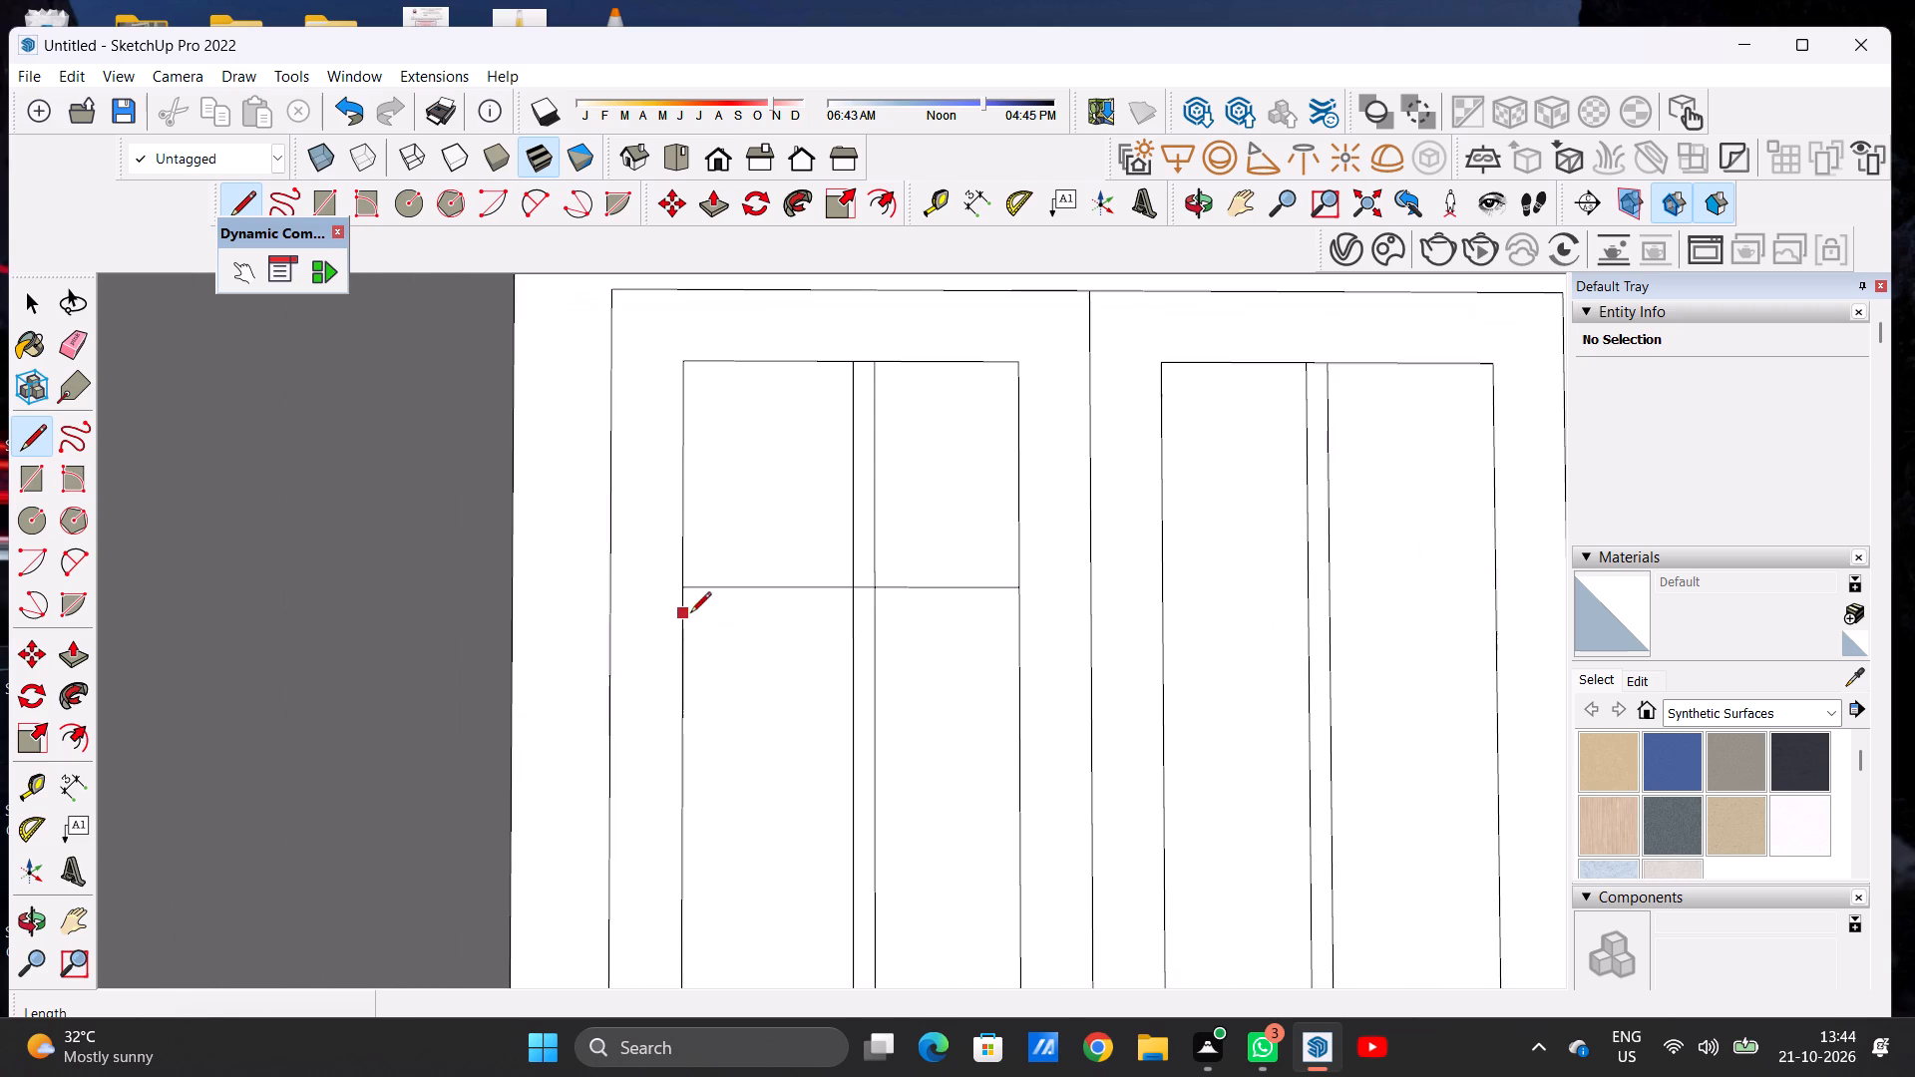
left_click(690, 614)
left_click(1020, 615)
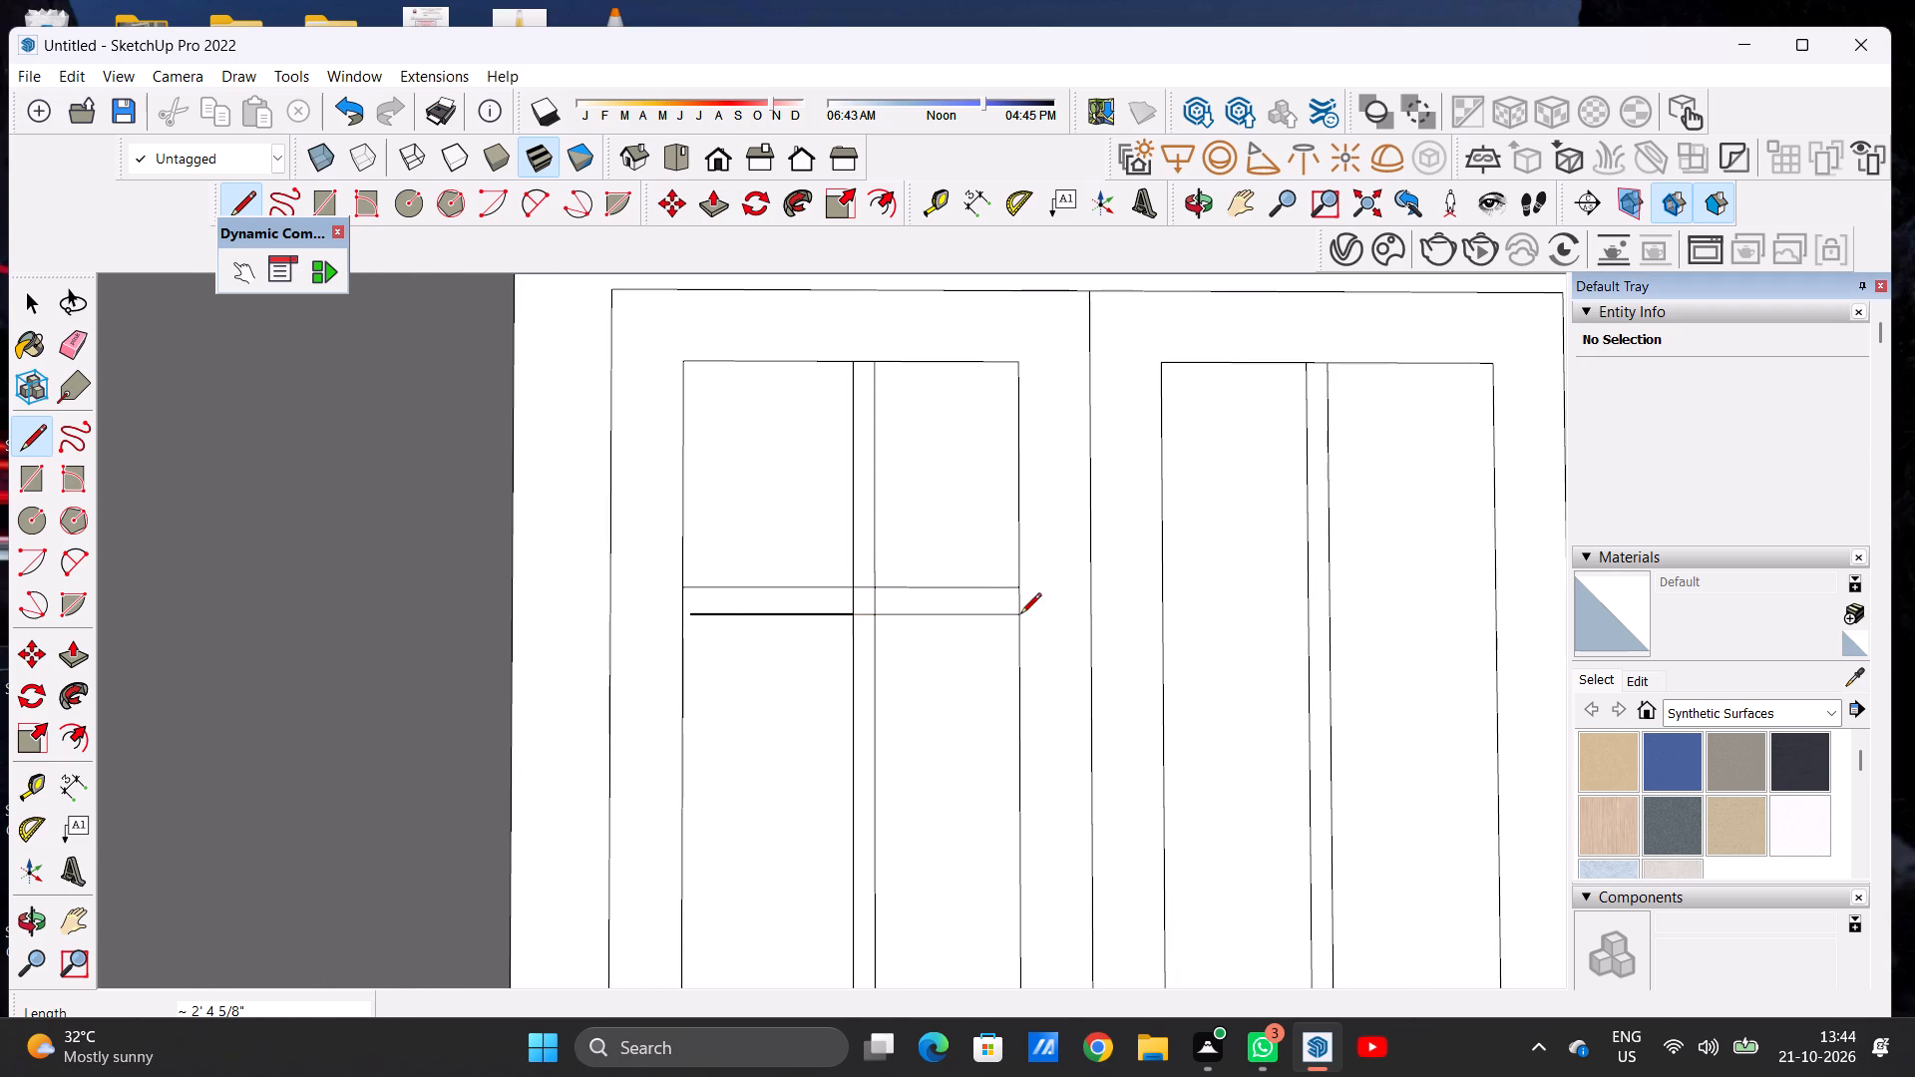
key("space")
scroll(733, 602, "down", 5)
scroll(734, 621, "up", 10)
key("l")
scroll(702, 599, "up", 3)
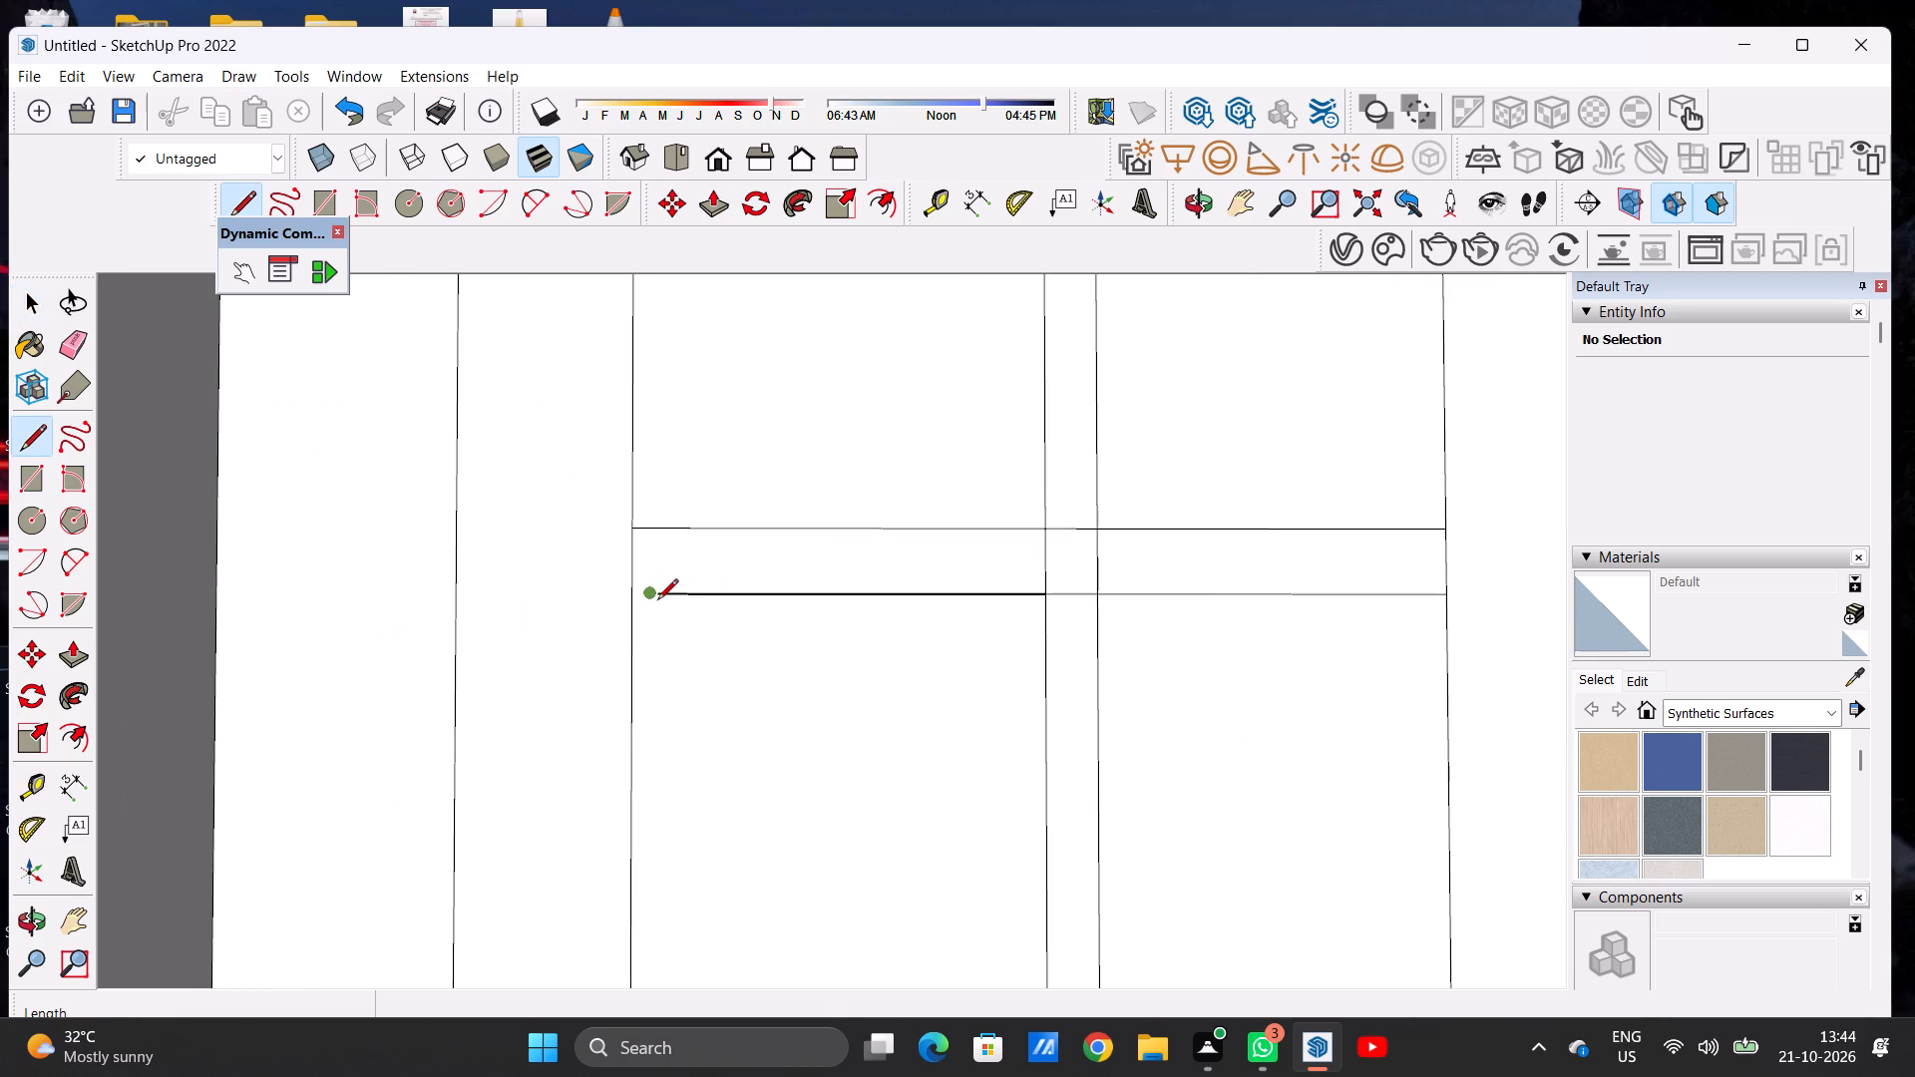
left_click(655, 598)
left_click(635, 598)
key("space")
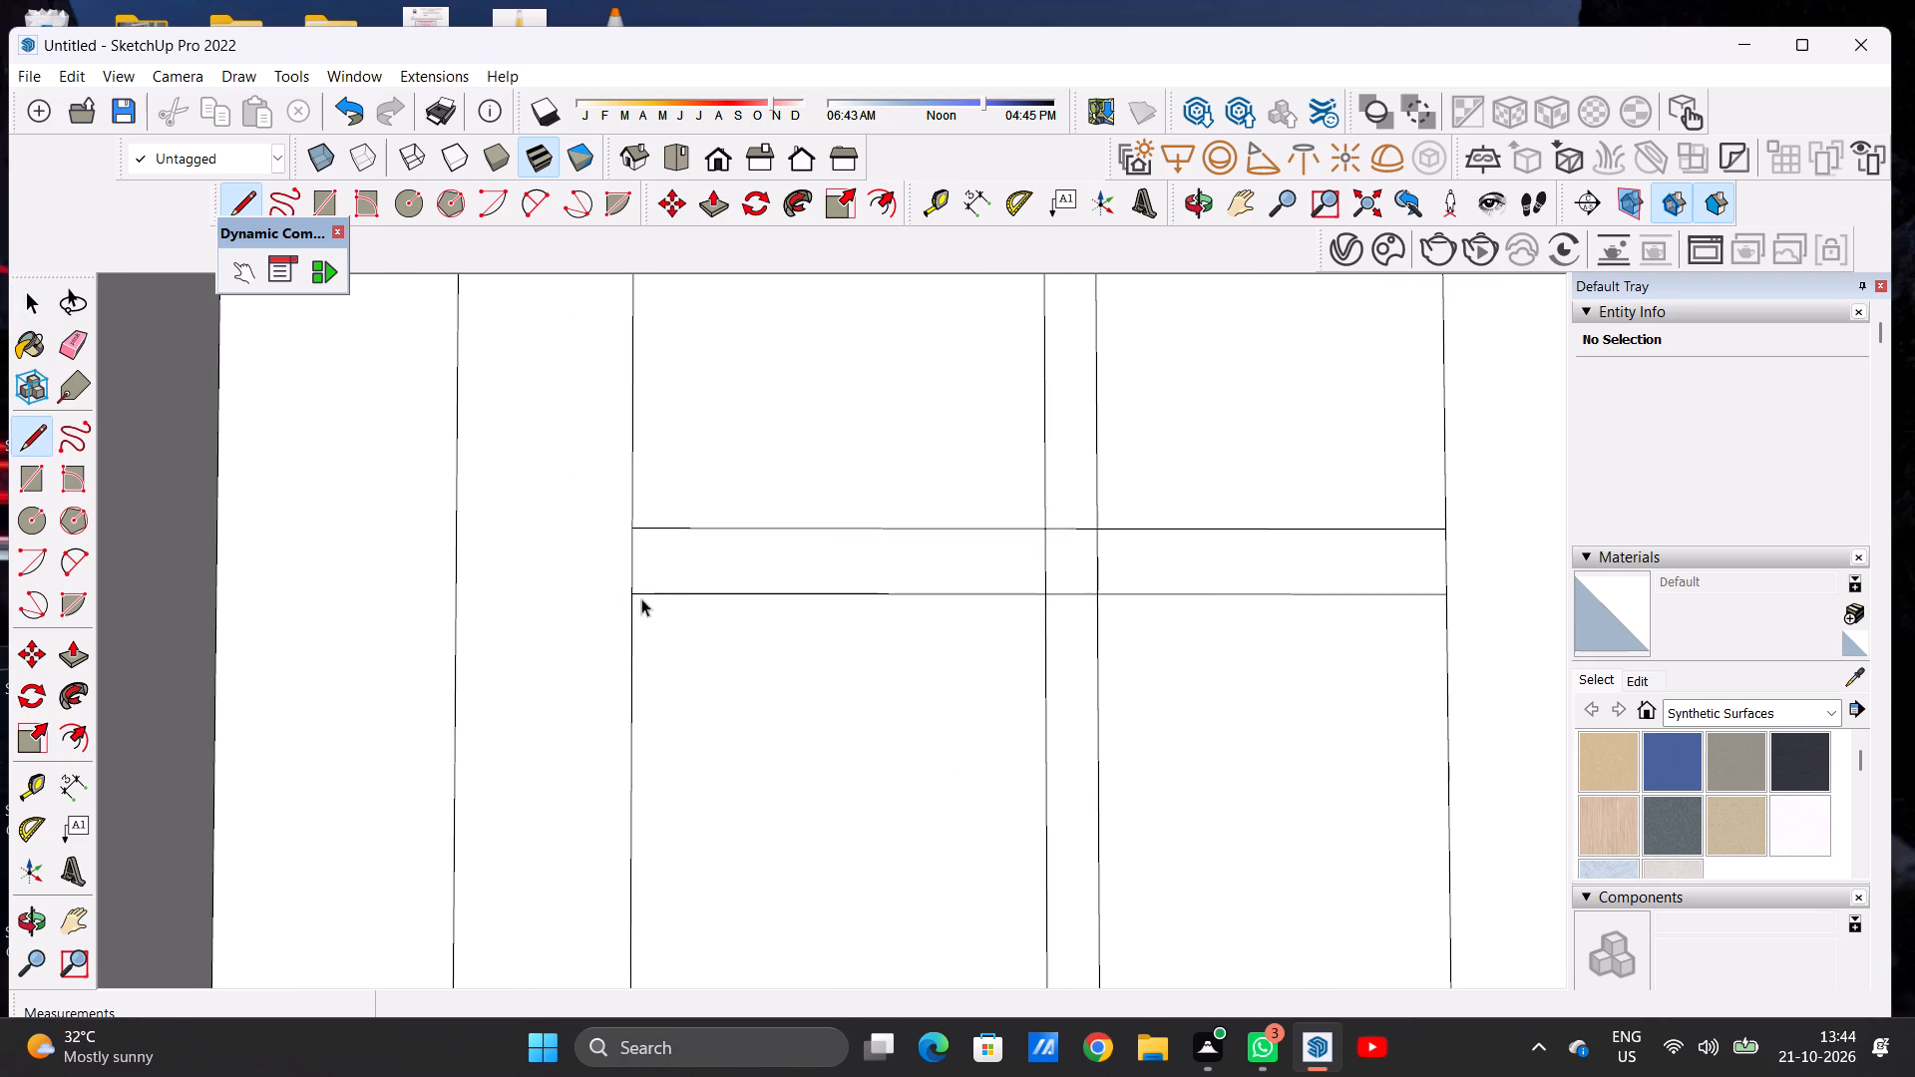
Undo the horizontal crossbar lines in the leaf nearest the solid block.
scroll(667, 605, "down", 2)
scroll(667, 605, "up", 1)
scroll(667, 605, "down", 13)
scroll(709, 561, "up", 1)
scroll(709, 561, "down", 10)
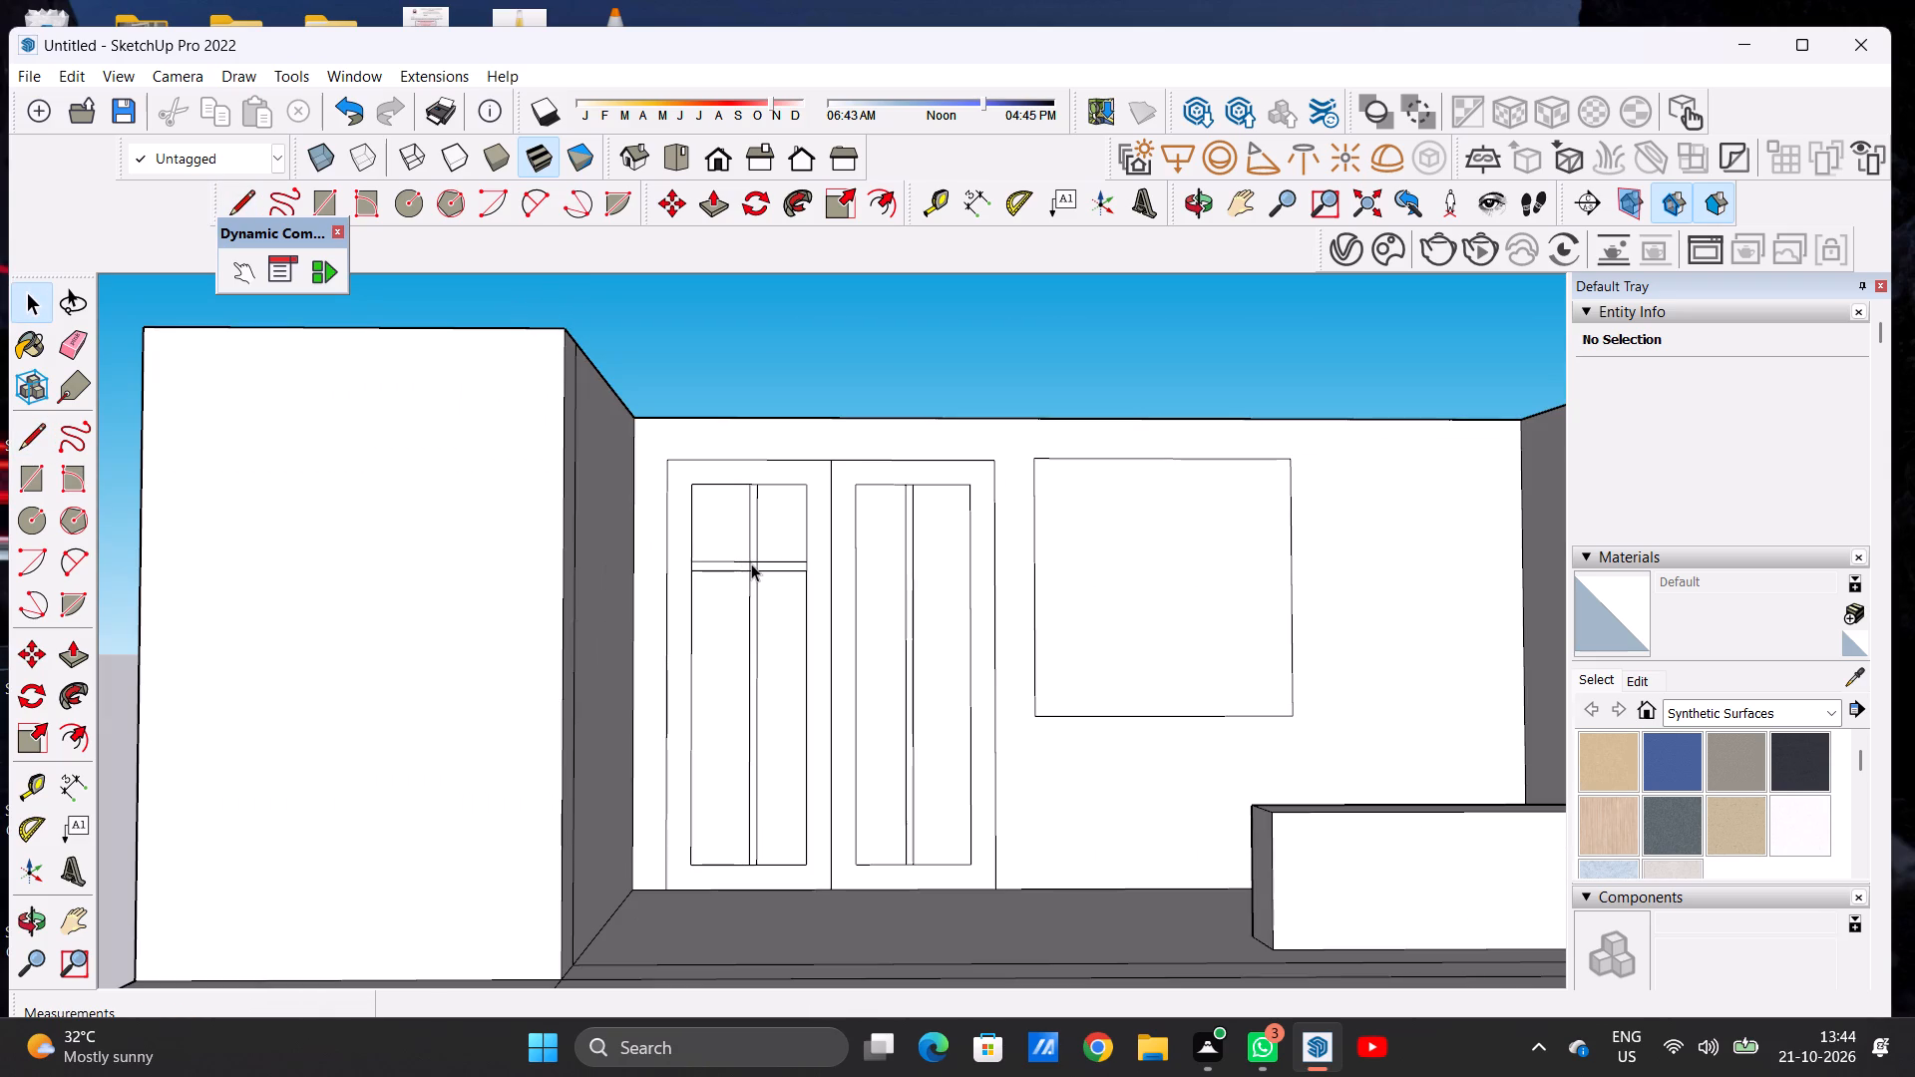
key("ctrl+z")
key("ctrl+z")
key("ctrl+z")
Move the vertical strip in the leaf nearest the solid block about 1 3/8" toward the block to centre it in its panel.
scroll(748, 563, "up", 2)
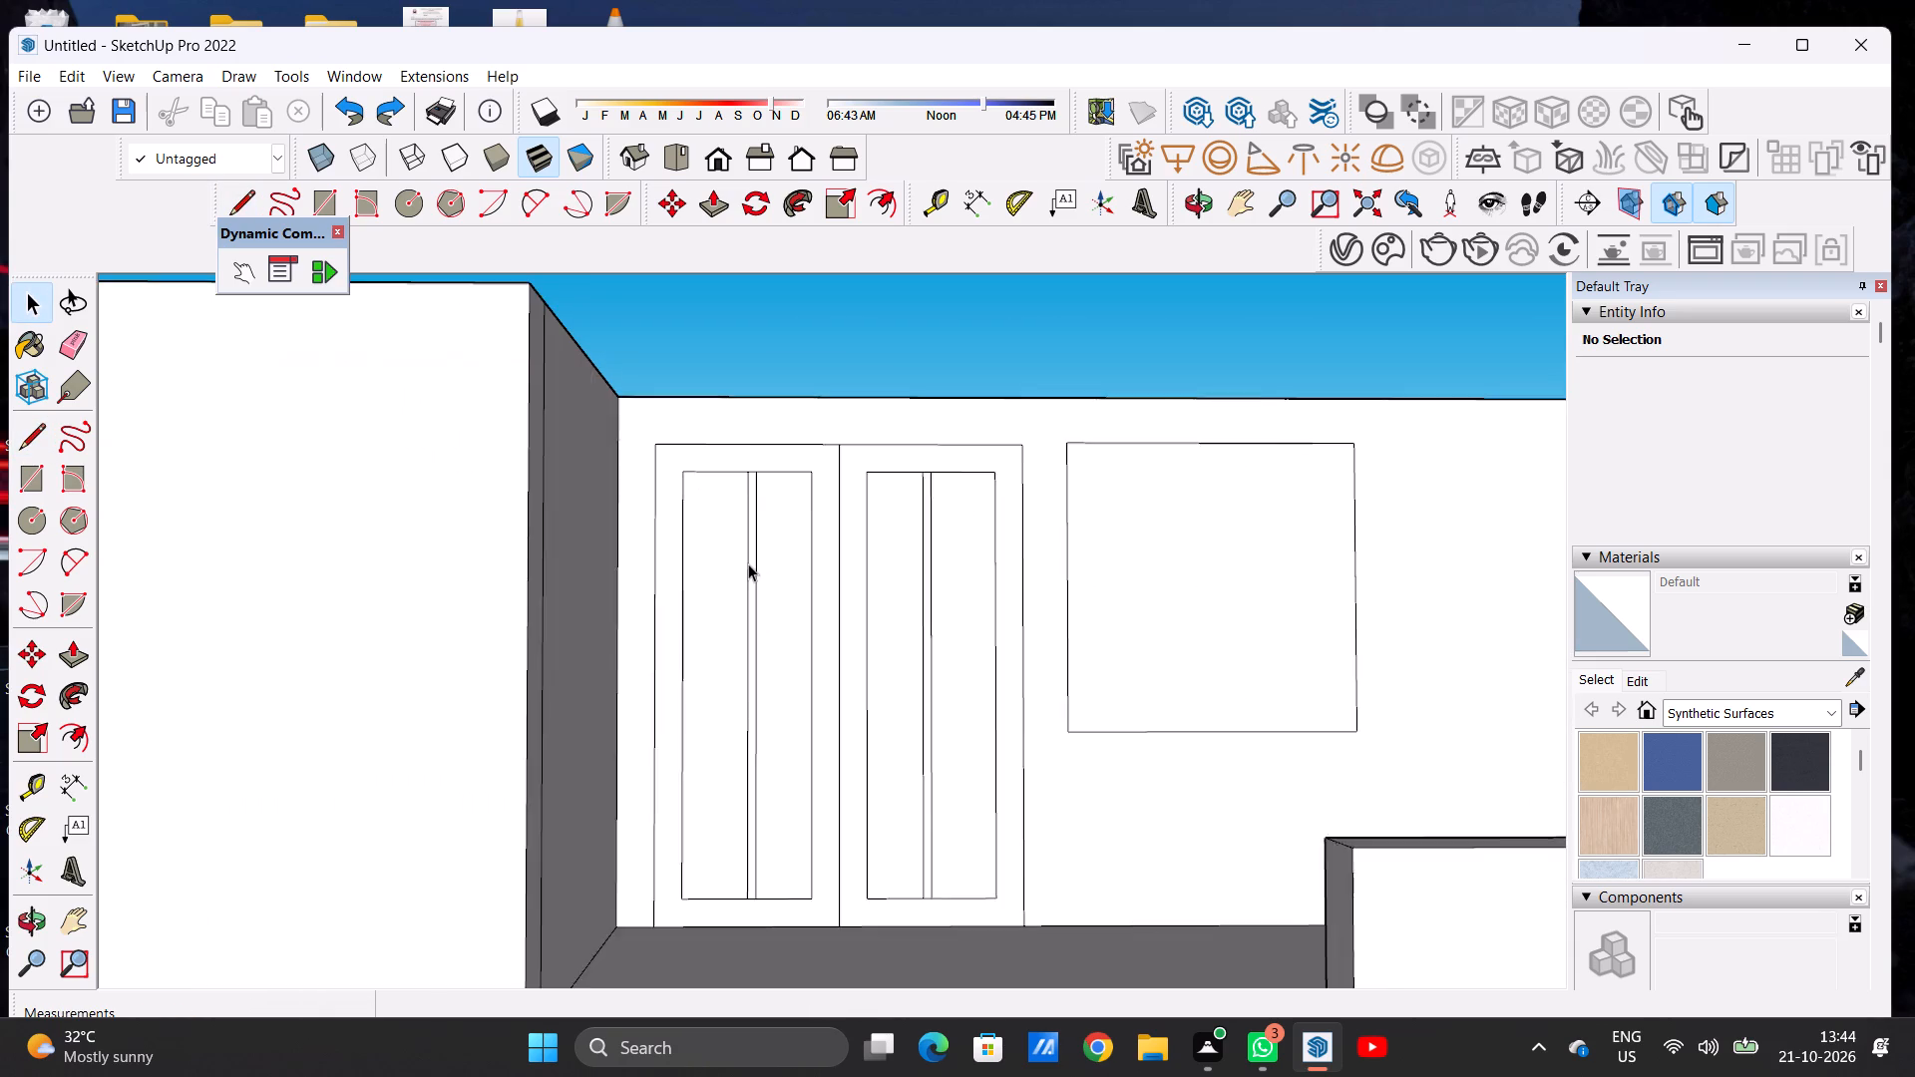
scroll(748, 563, "up", 1)
key("l")
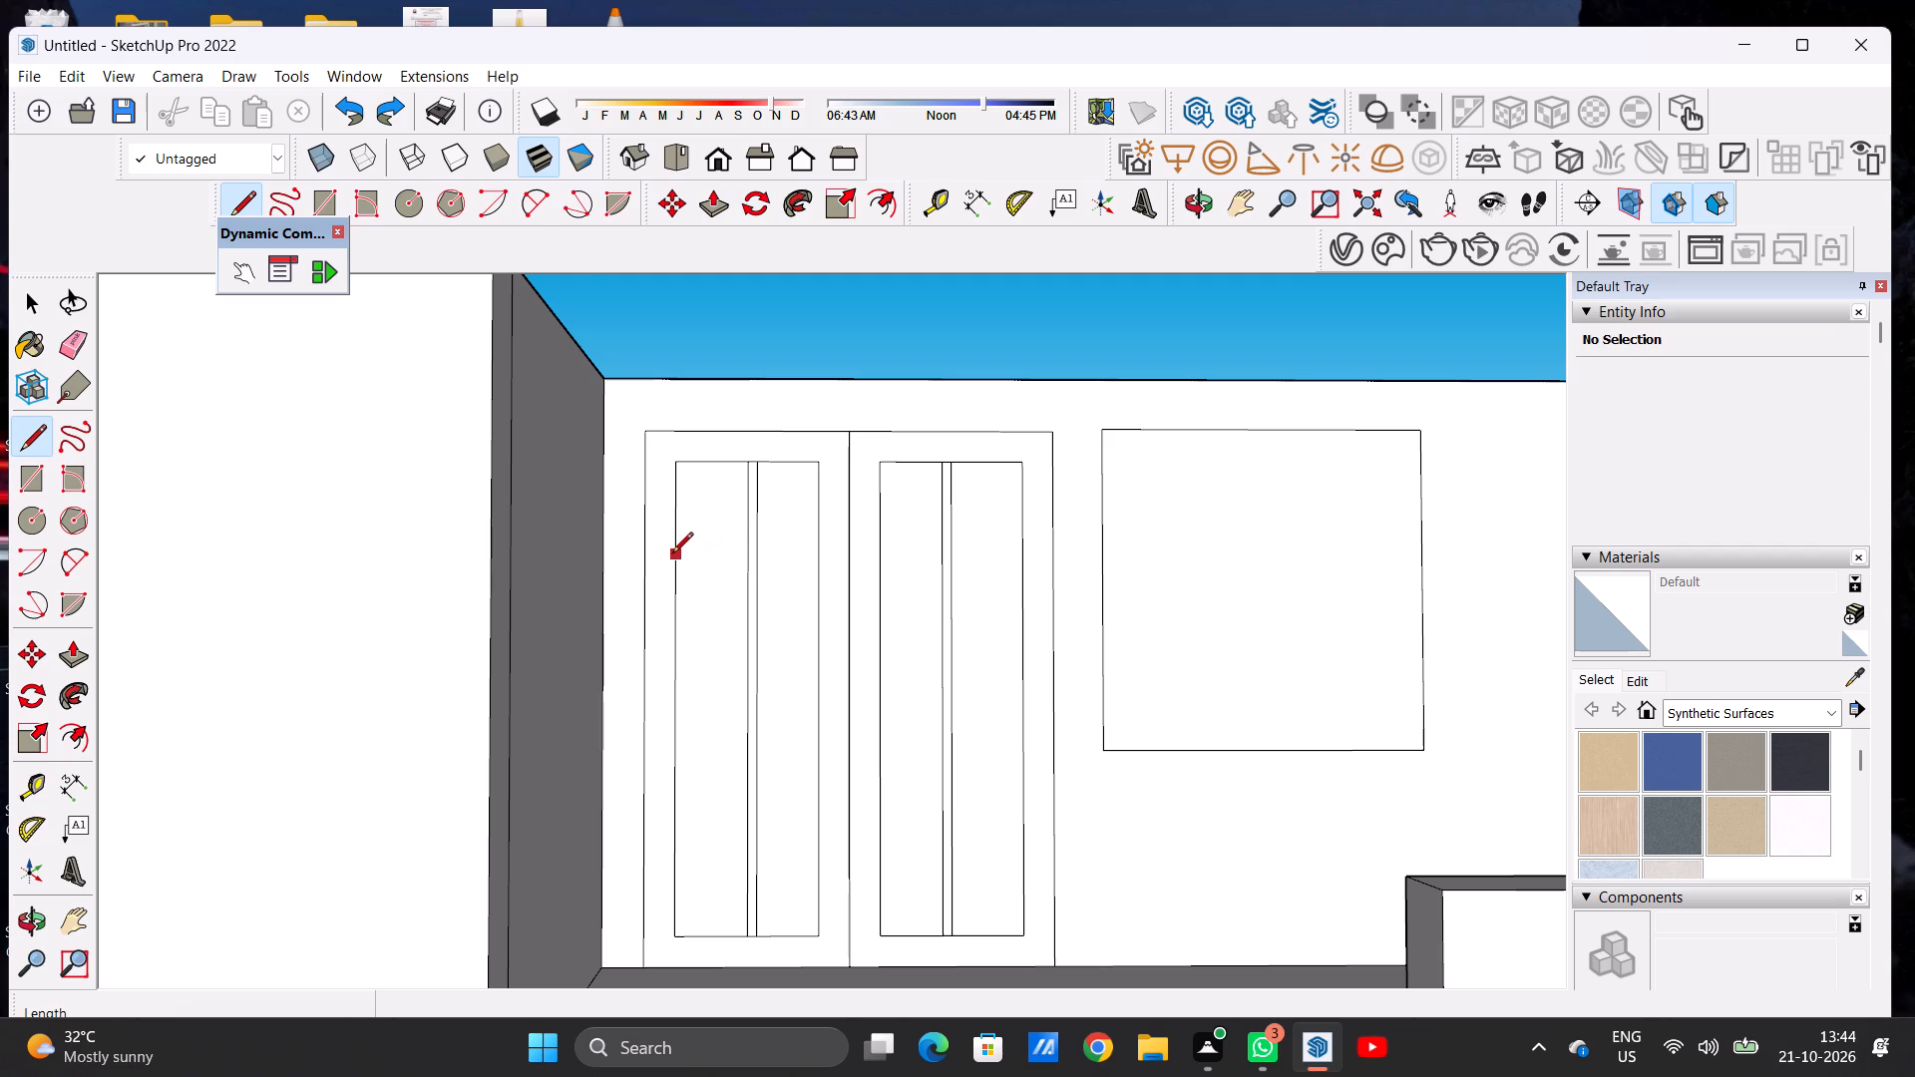
key("space")
scroll(740, 474, "down", 8)
scroll(750, 682, "up", 11)
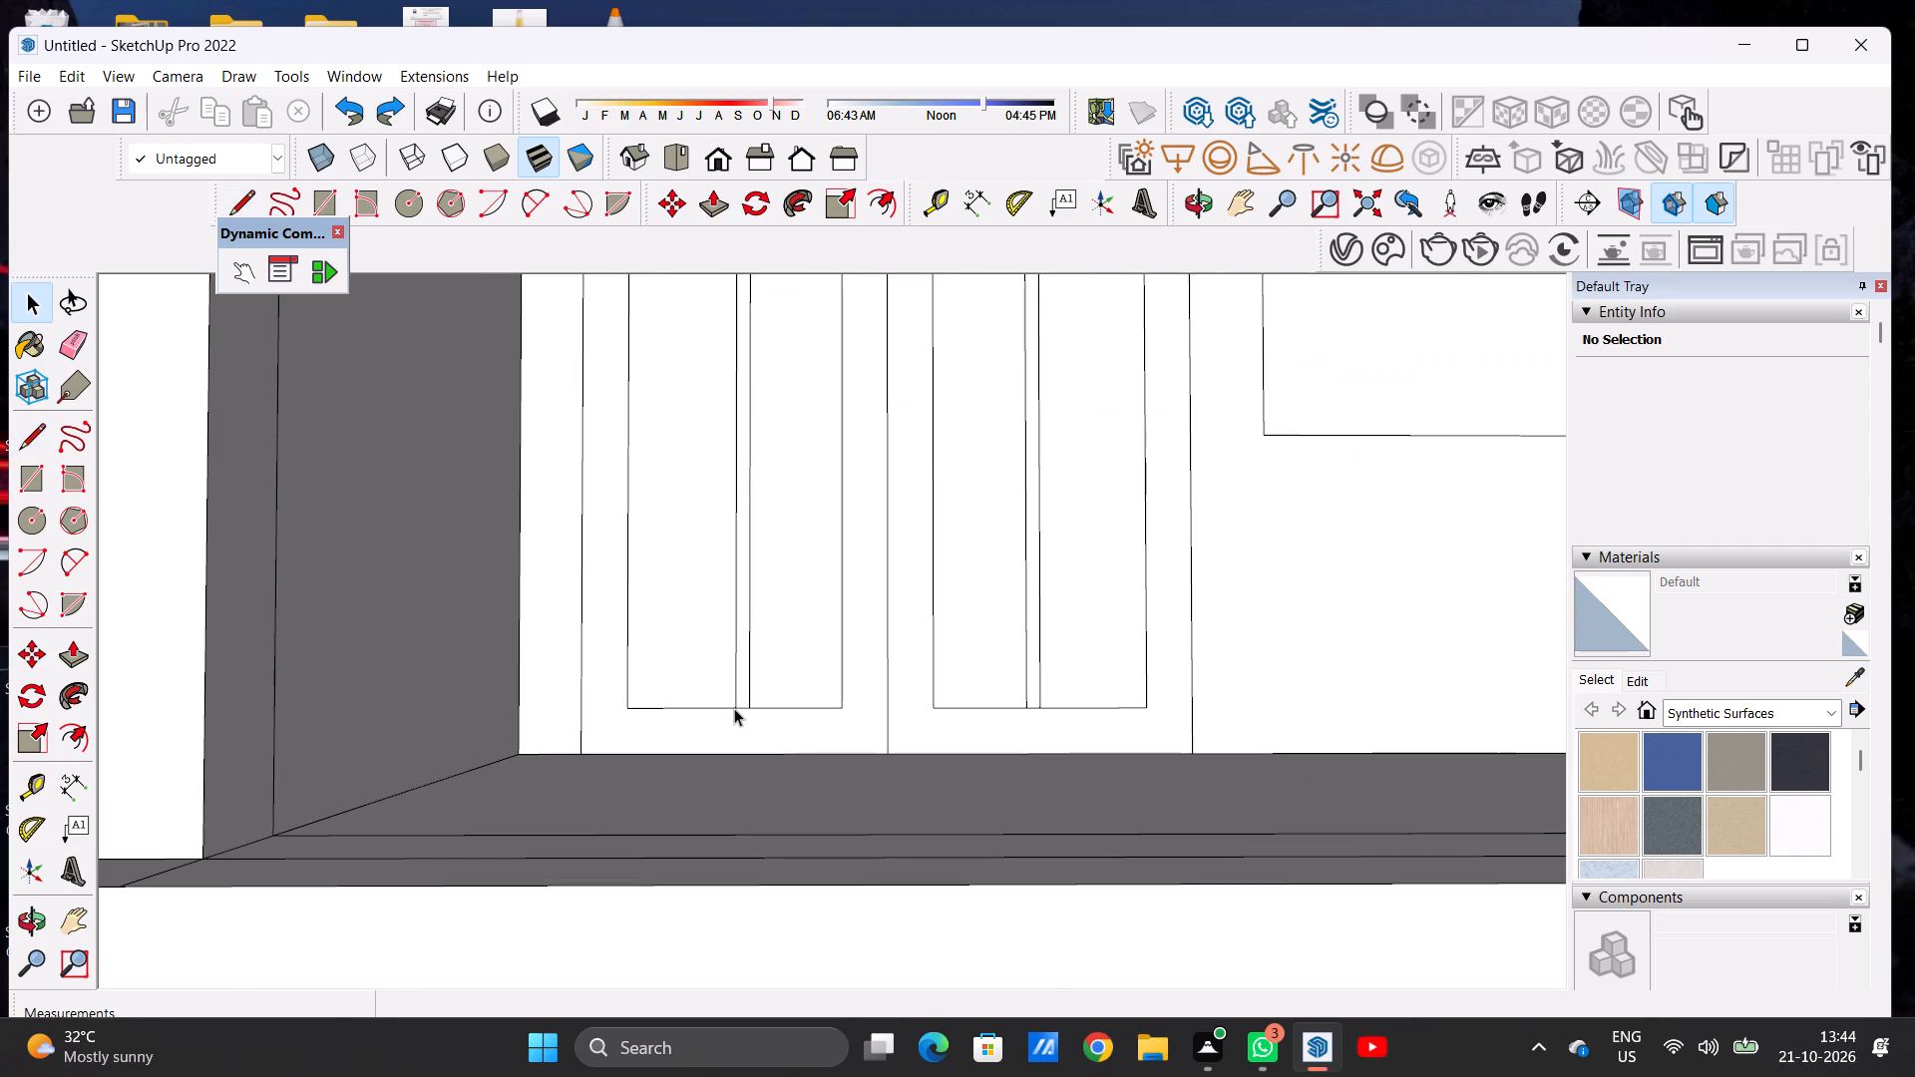
double_click(739, 699)
scroll(747, 699, "down", 11)
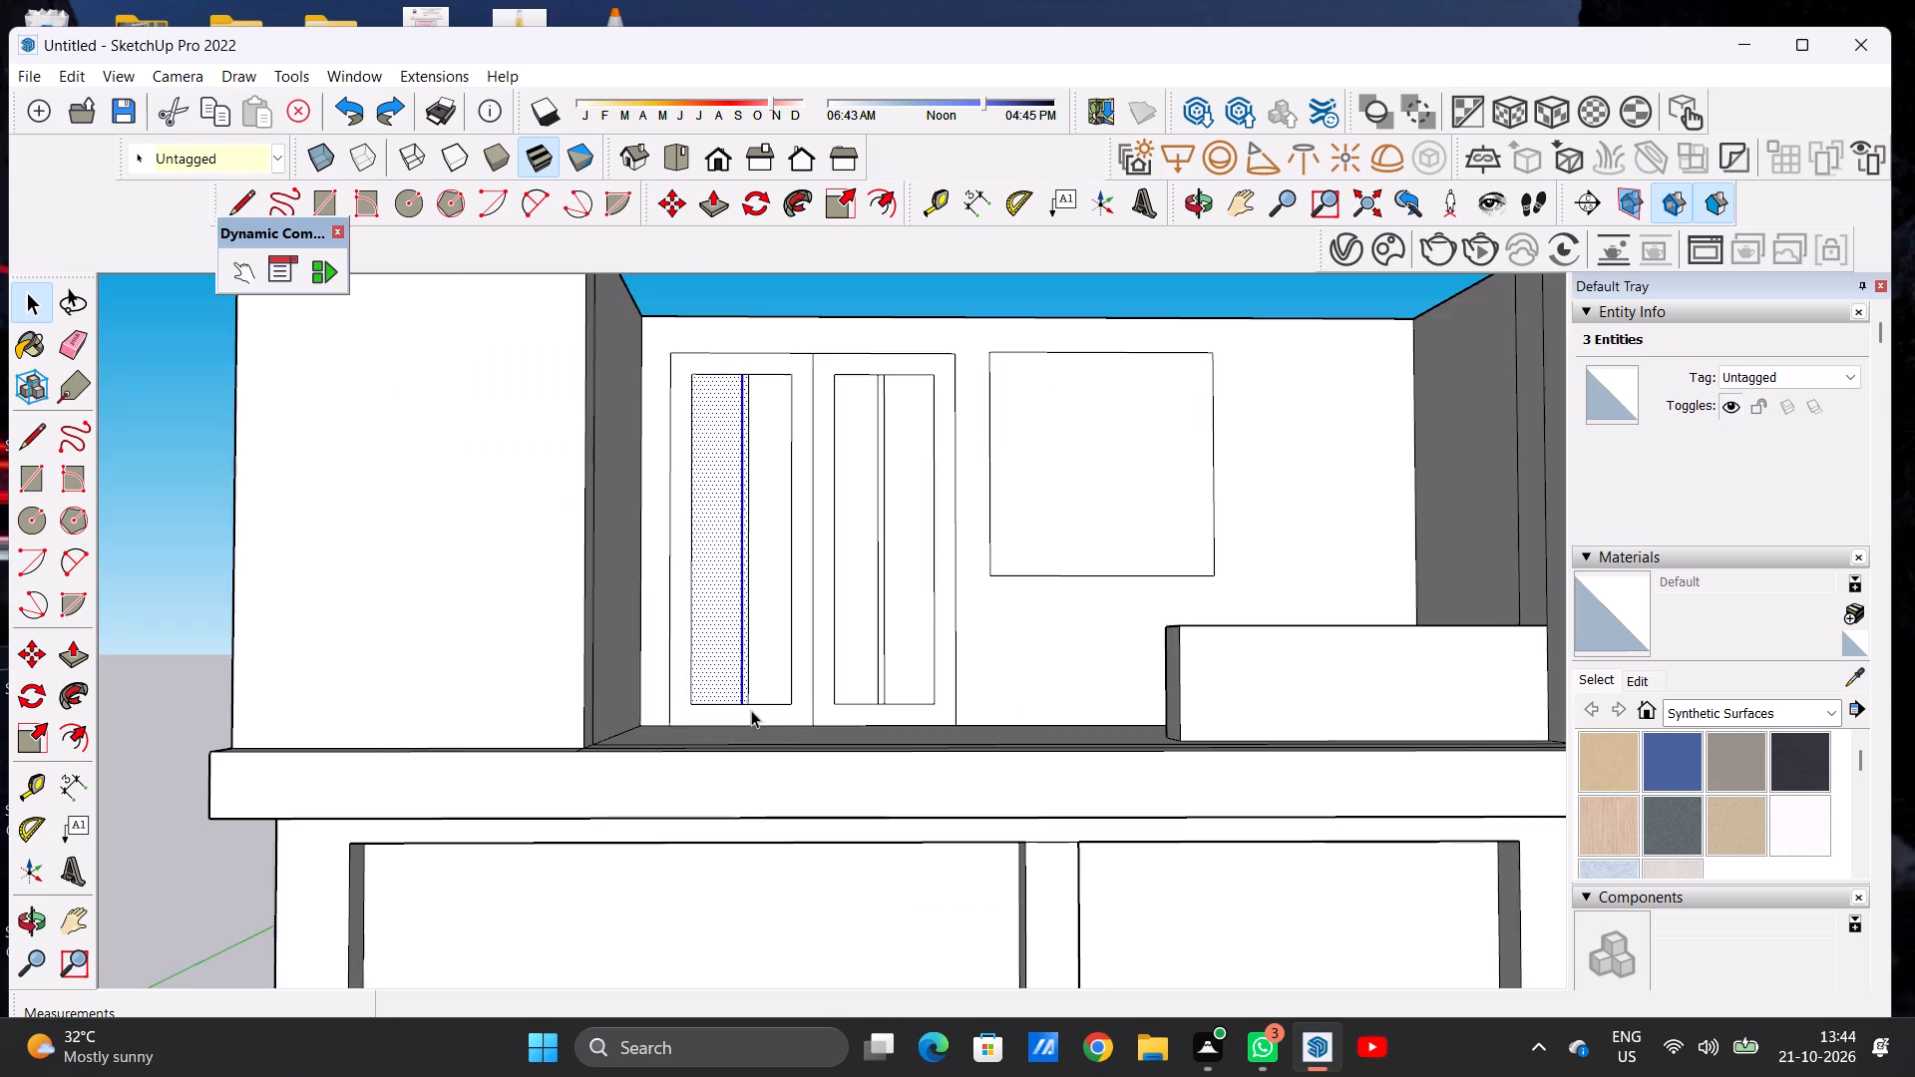
scroll(751, 710, "down", 3)
left_click(813, 446)
scroll(769, 673, "up", 11)
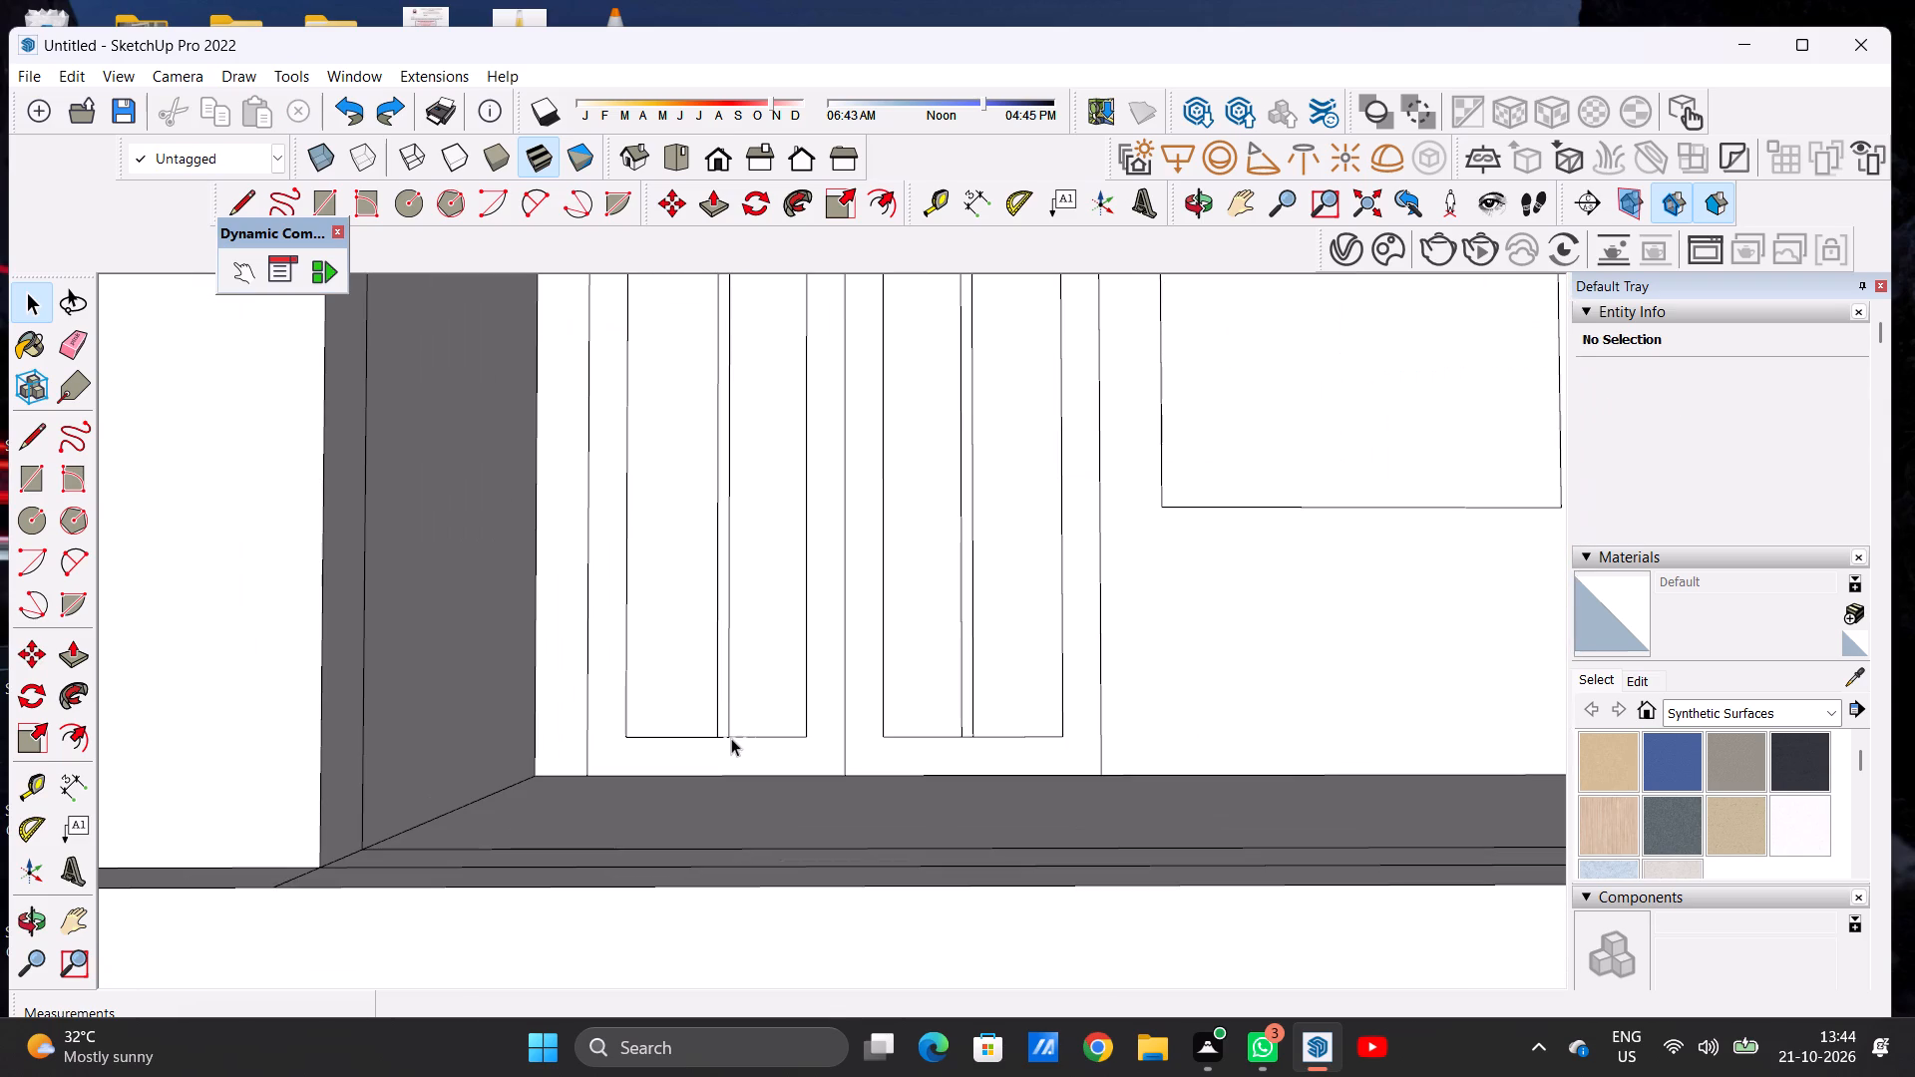
double_click(723, 717)
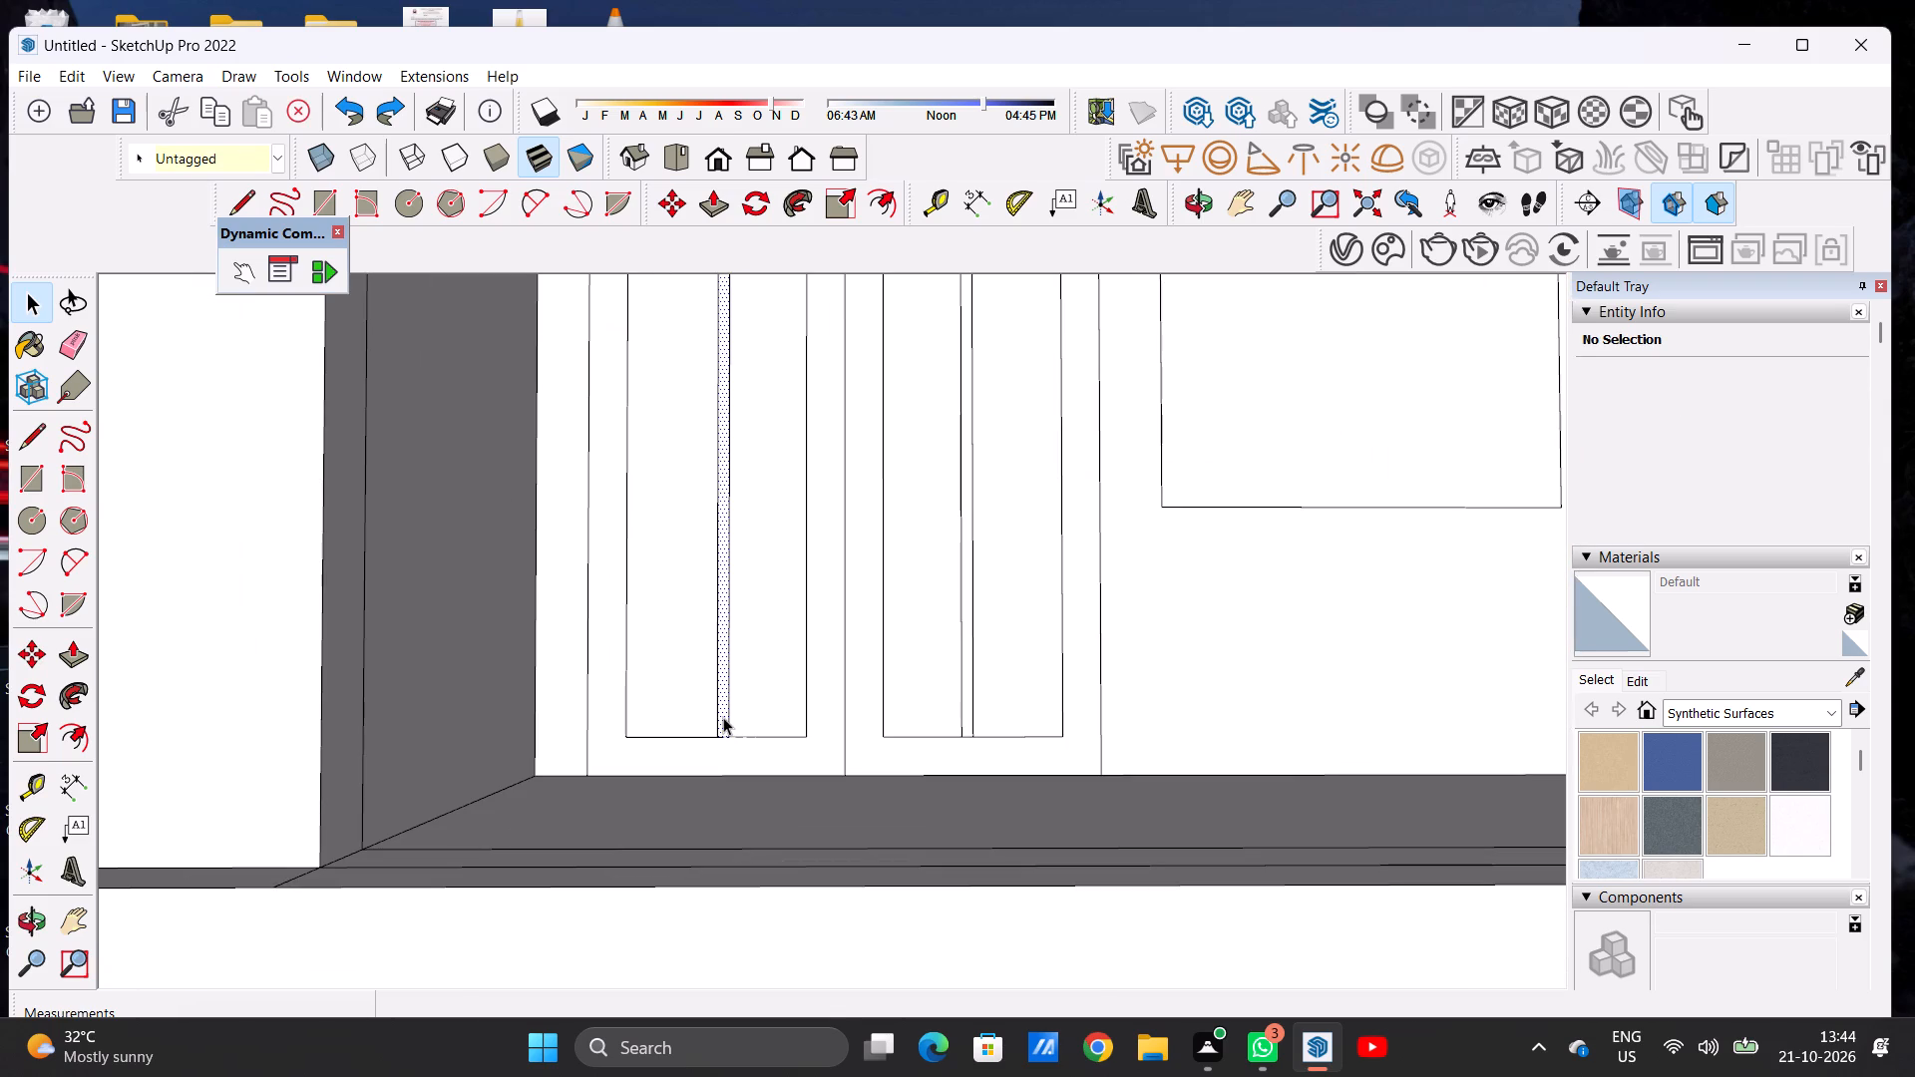
key("m")
scroll(718, 735, "up", 7)
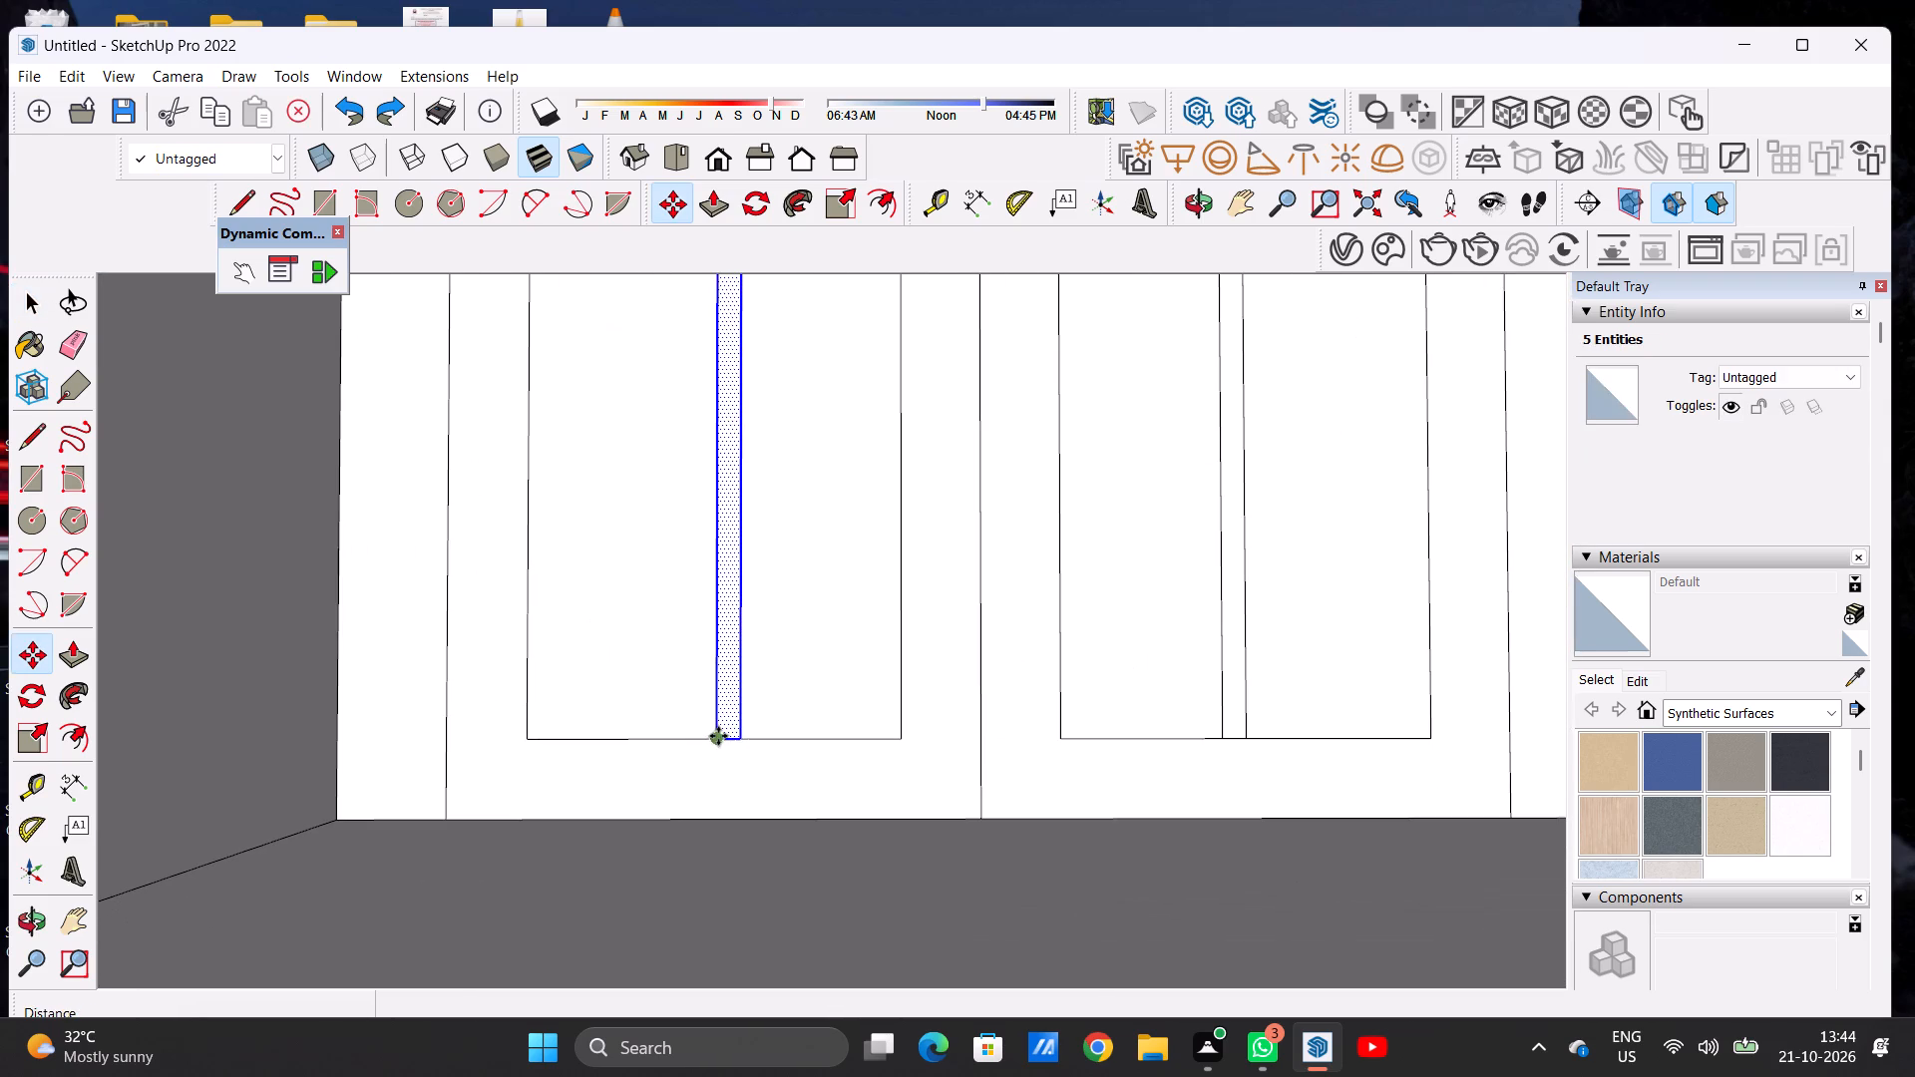
left_click(718, 736)
left_click(699, 729)
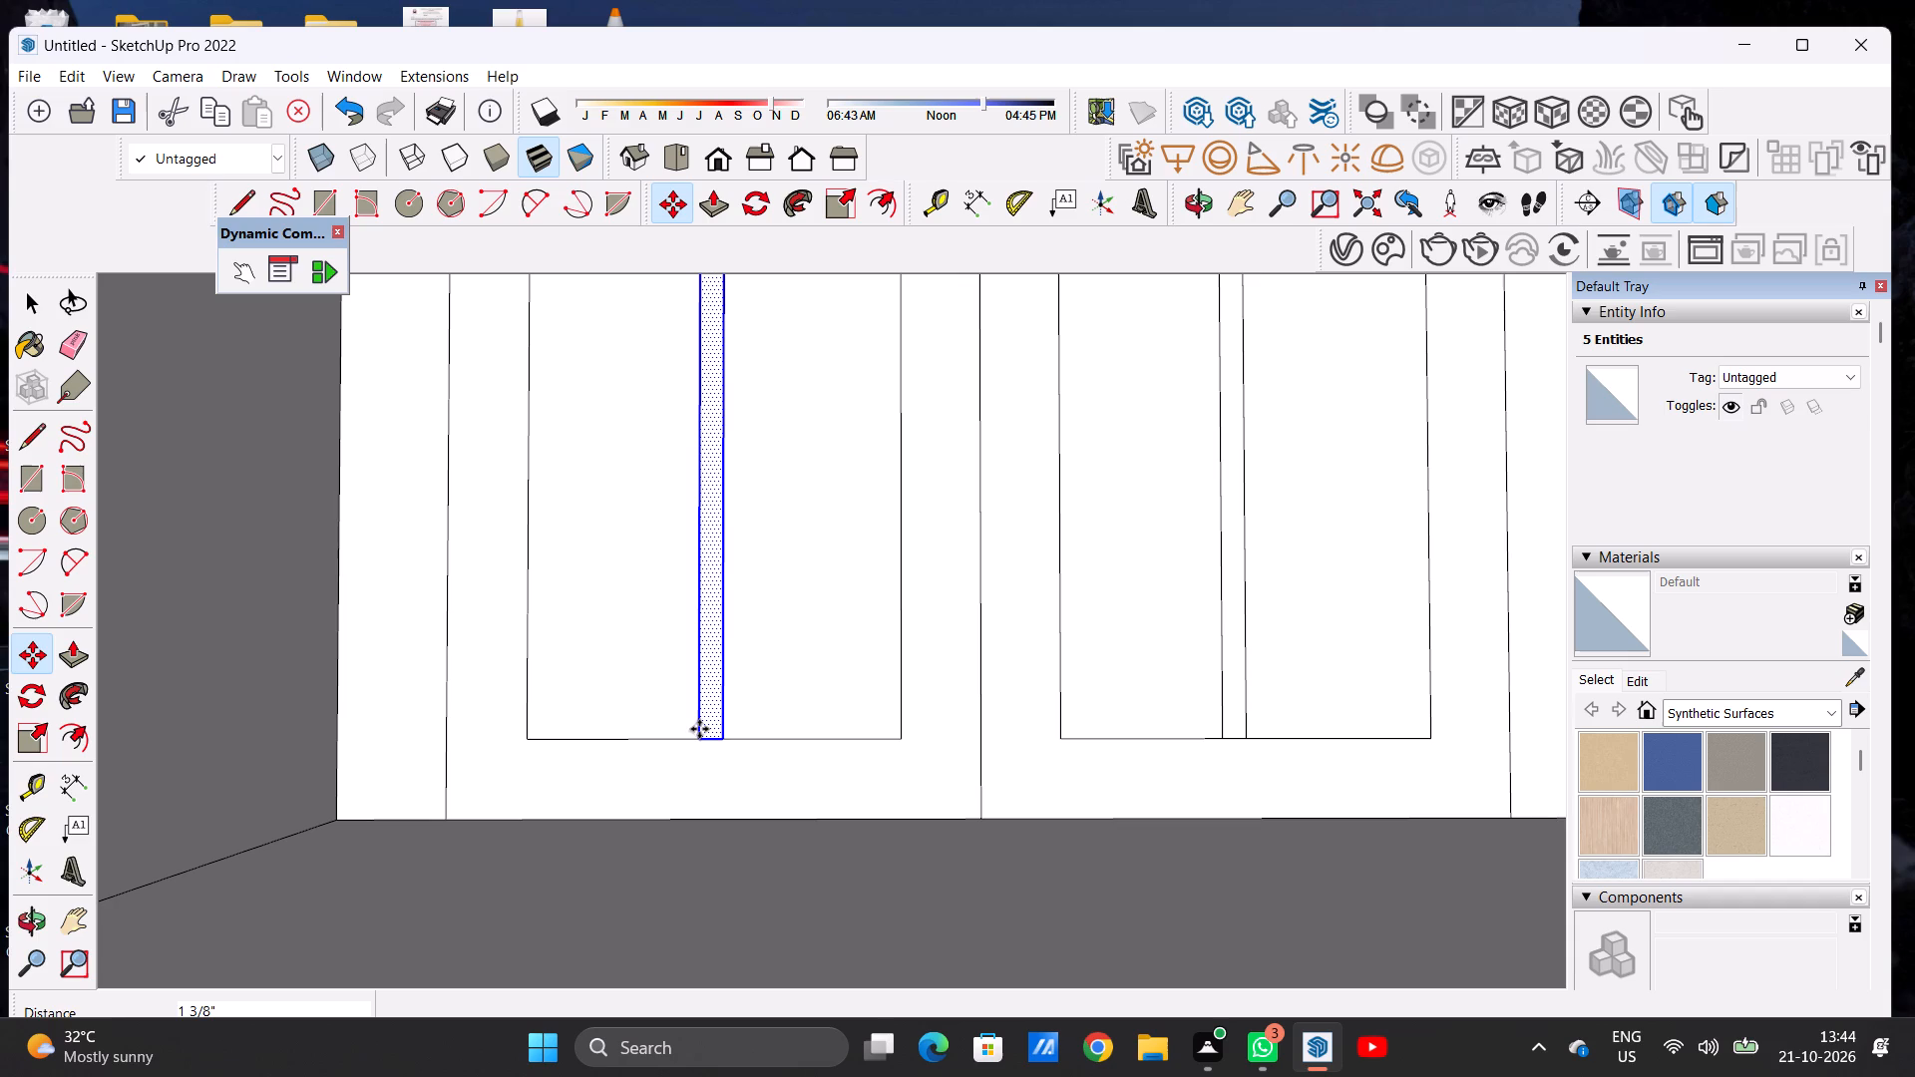
key("space")
Move the vertical strip in the other leaf about 7/16" away from the solid block to centre it in its panel.
scroll(724, 715, "down", 15)
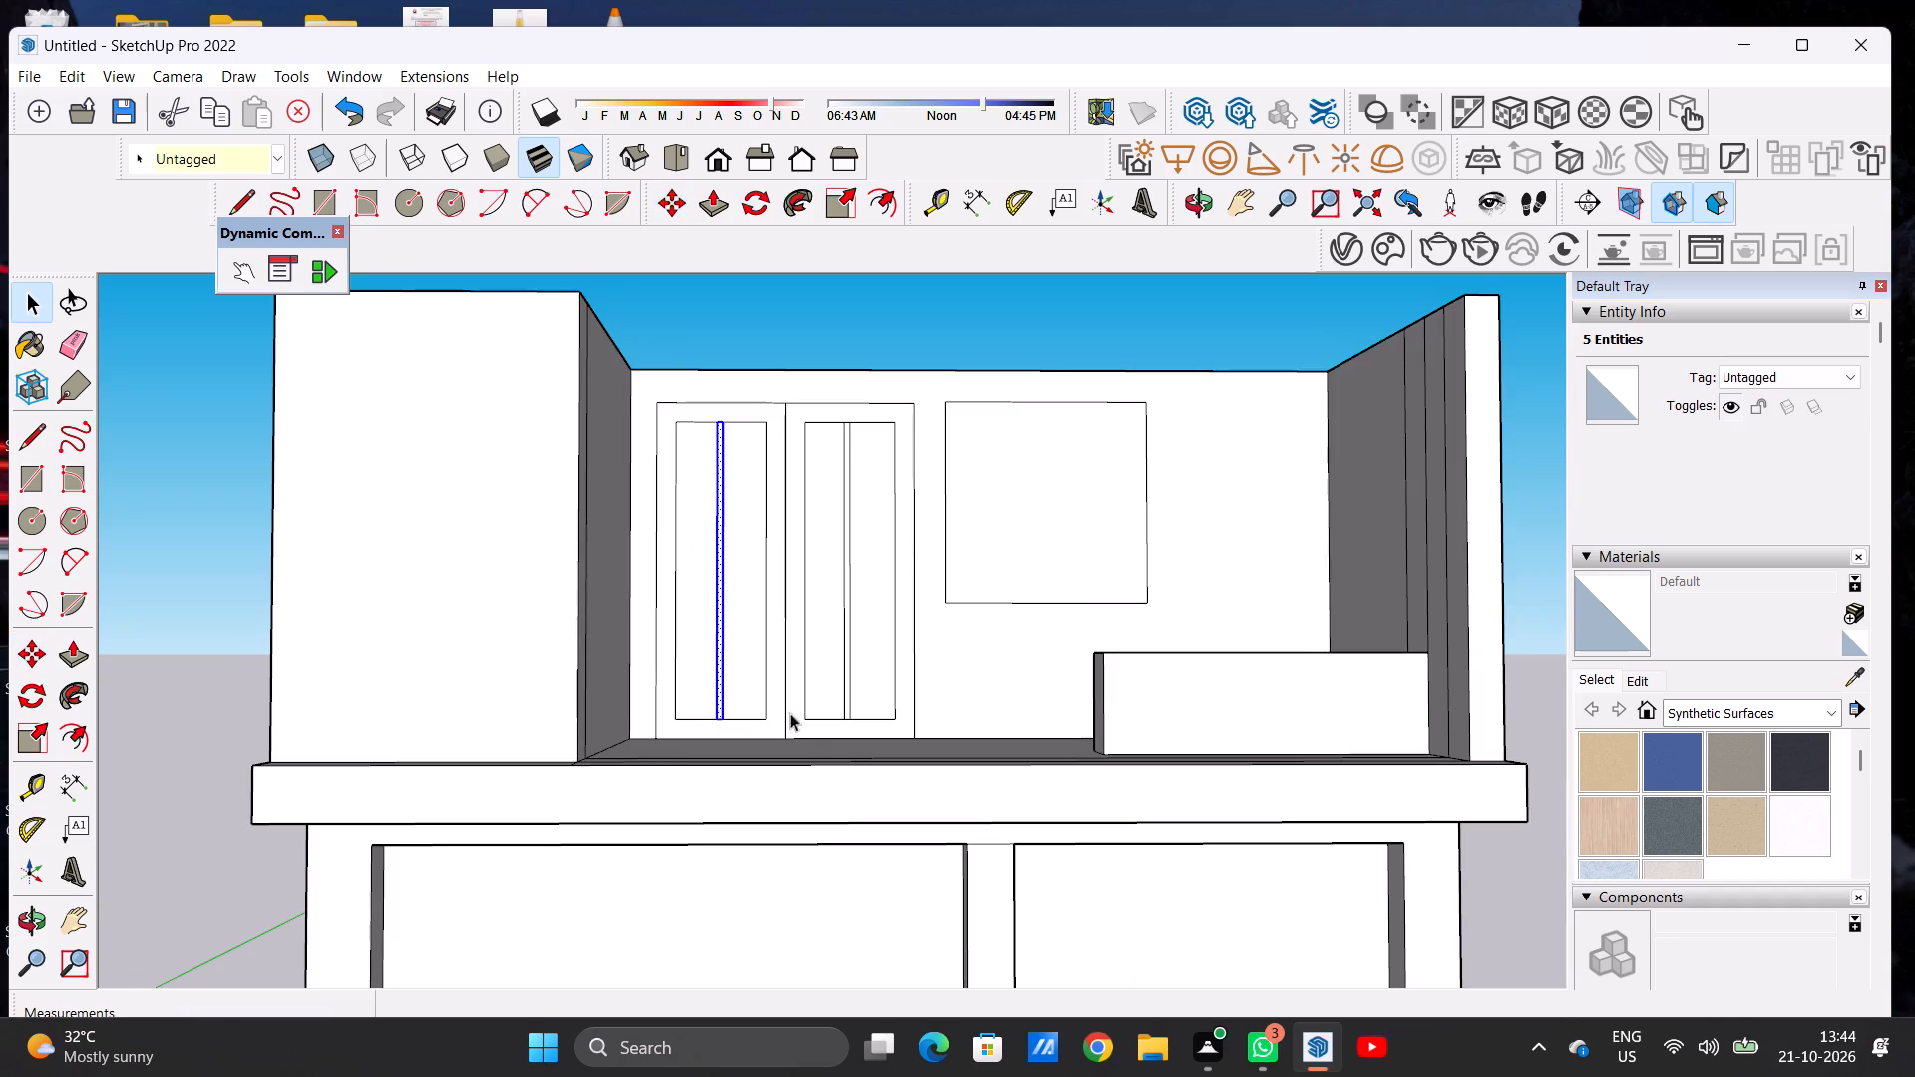
scroll(842, 713, "up", 13)
double_click(840, 708)
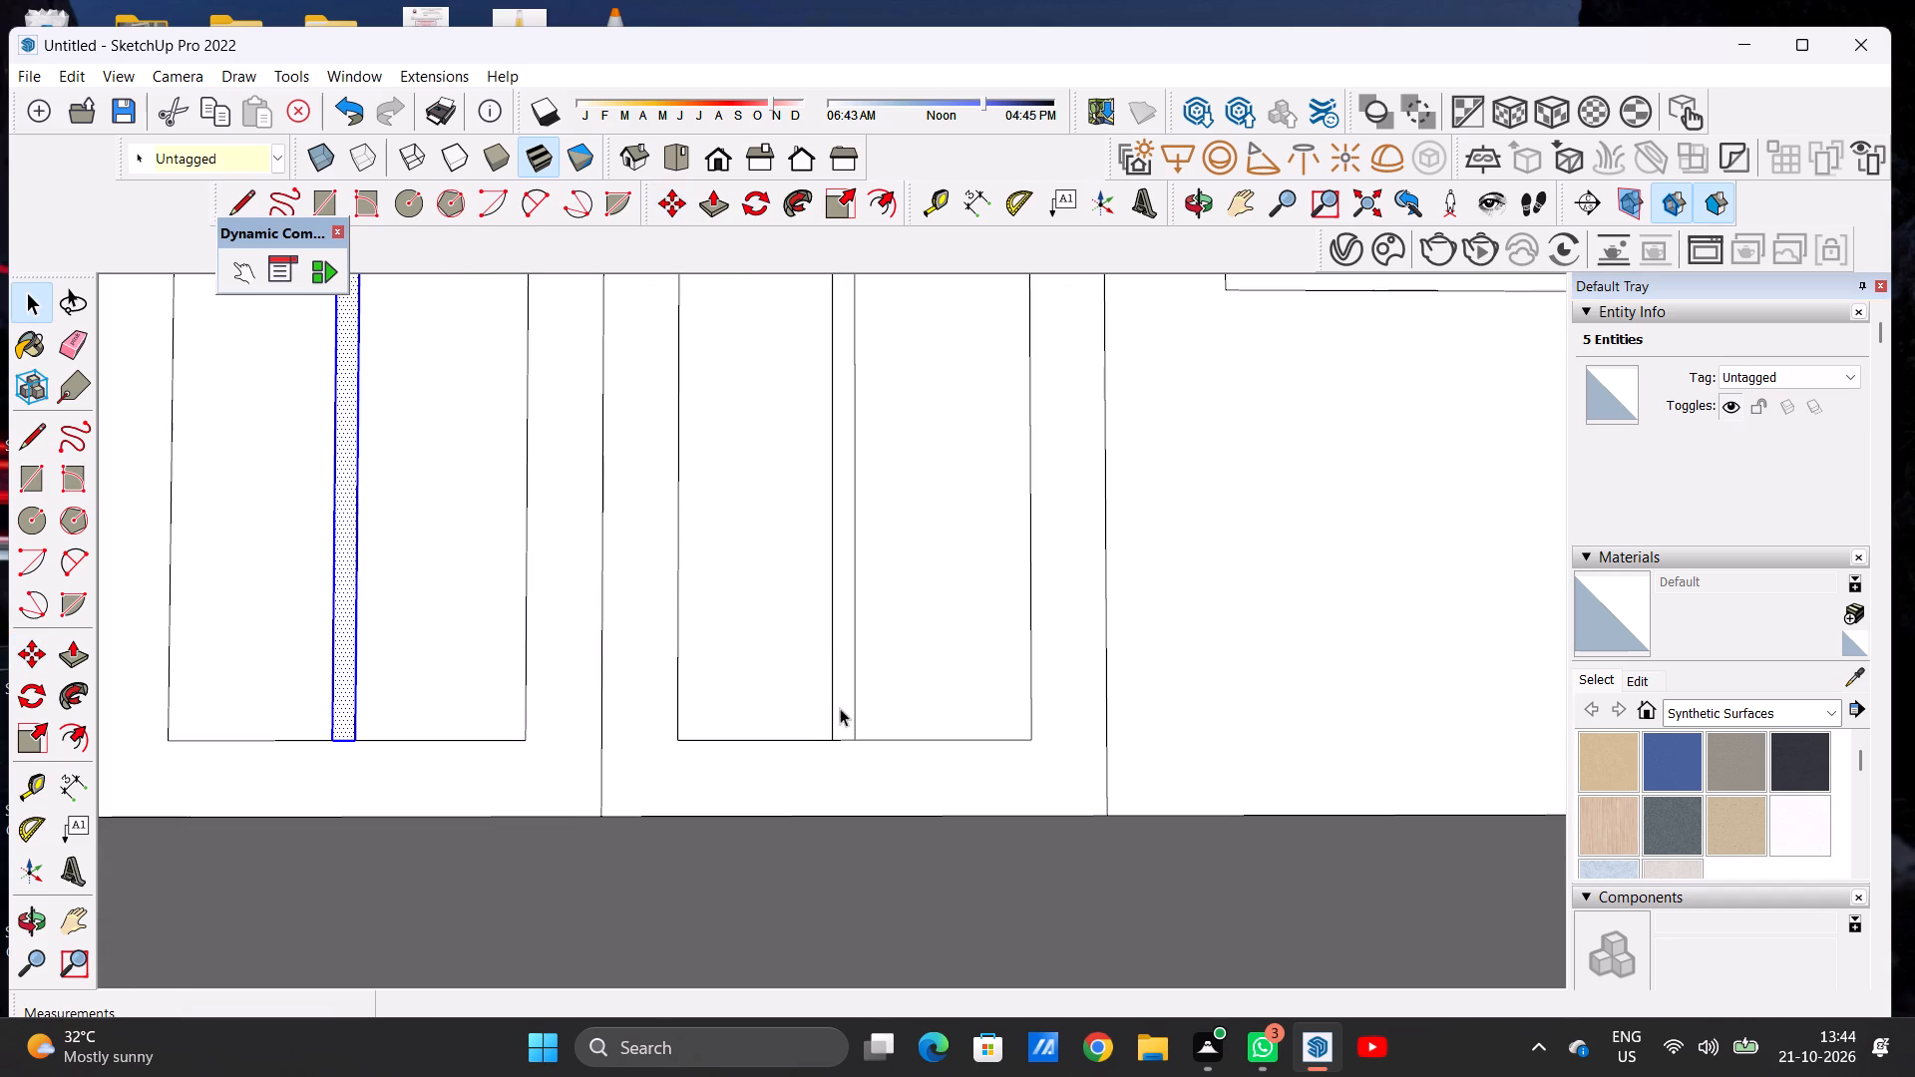
key("m")
left_click(834, 744)
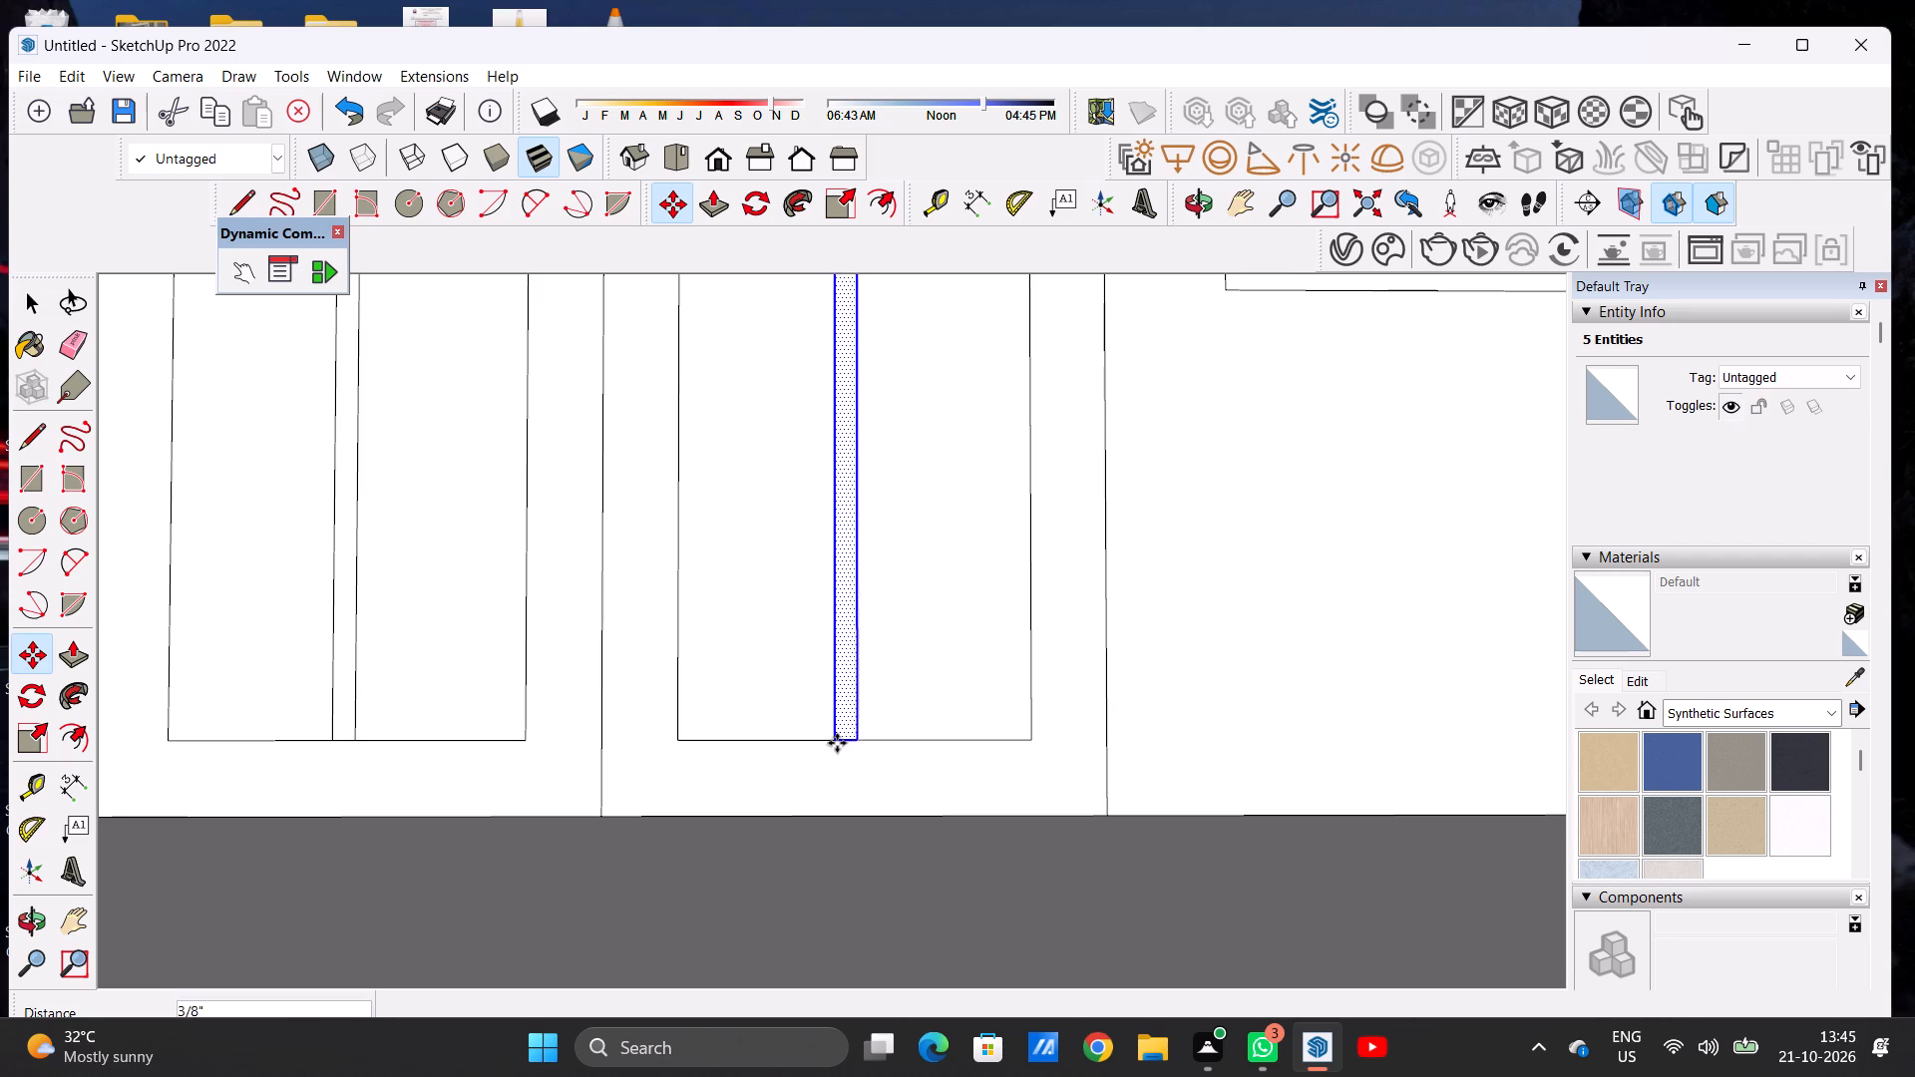
left_click(838, 744)
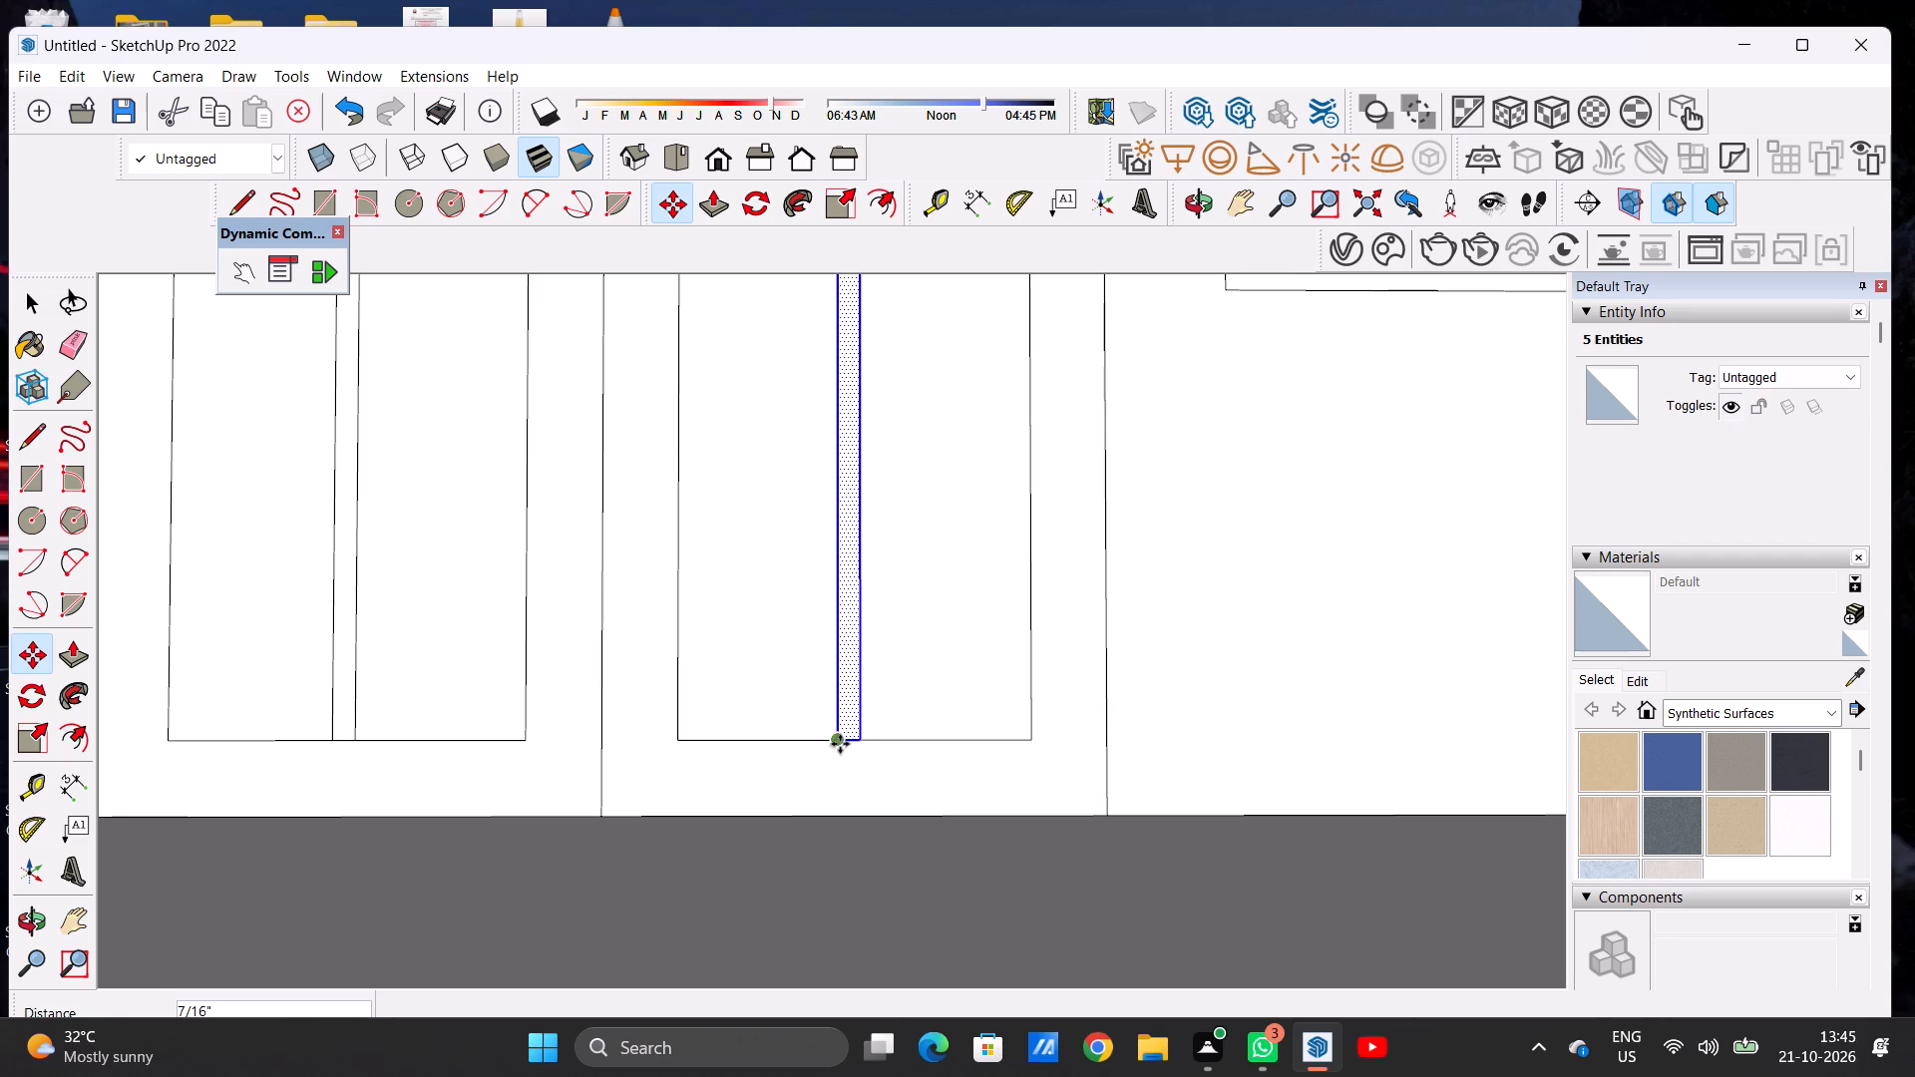
key("space")
scroll(724, 677, "down", 14)
scroll(768, 673, "up", 1)
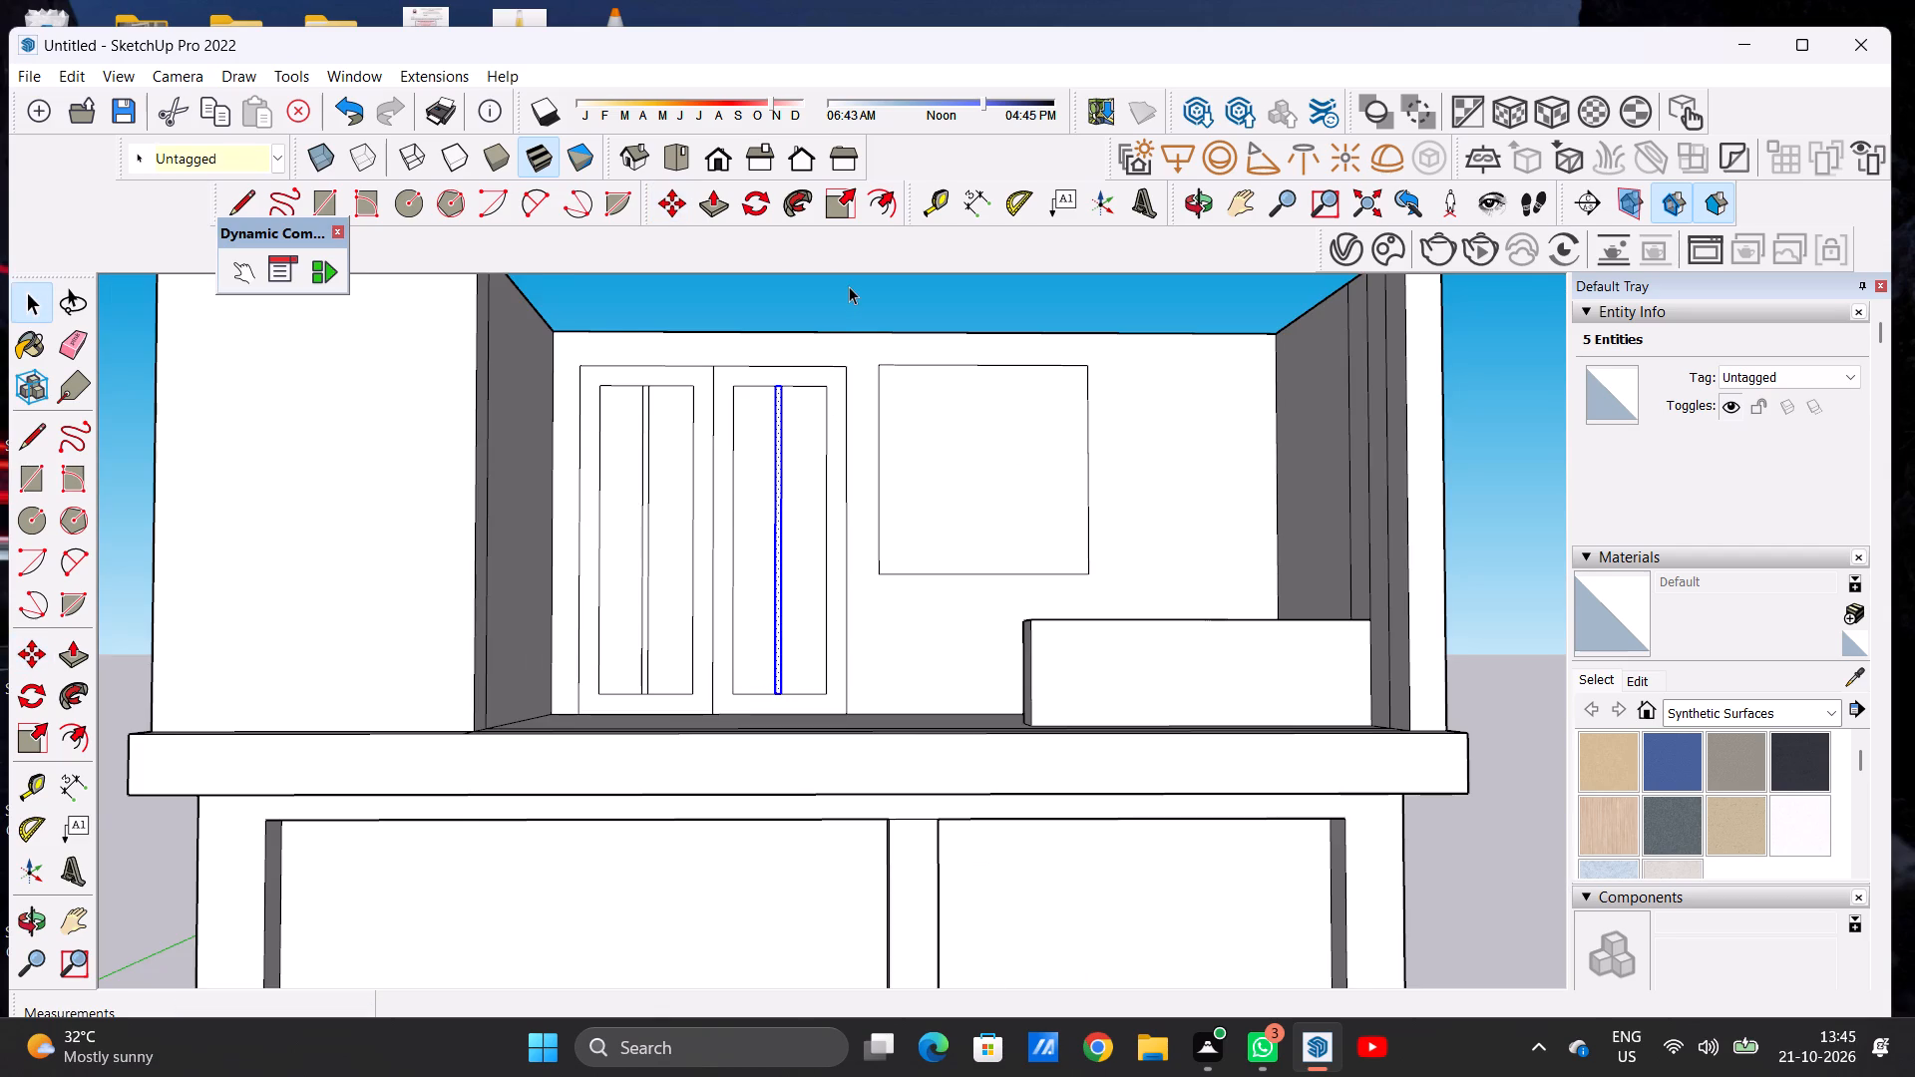
left_click(849, 286)
Draw a horizontal line across the inner panel of the leaf nearest the solid block, in its upper part, spanning both side edges.
scroll(657, 434, "up", 1)
scroll(657, 434, "down", 1)
scroll(657, 434, "up", 1)
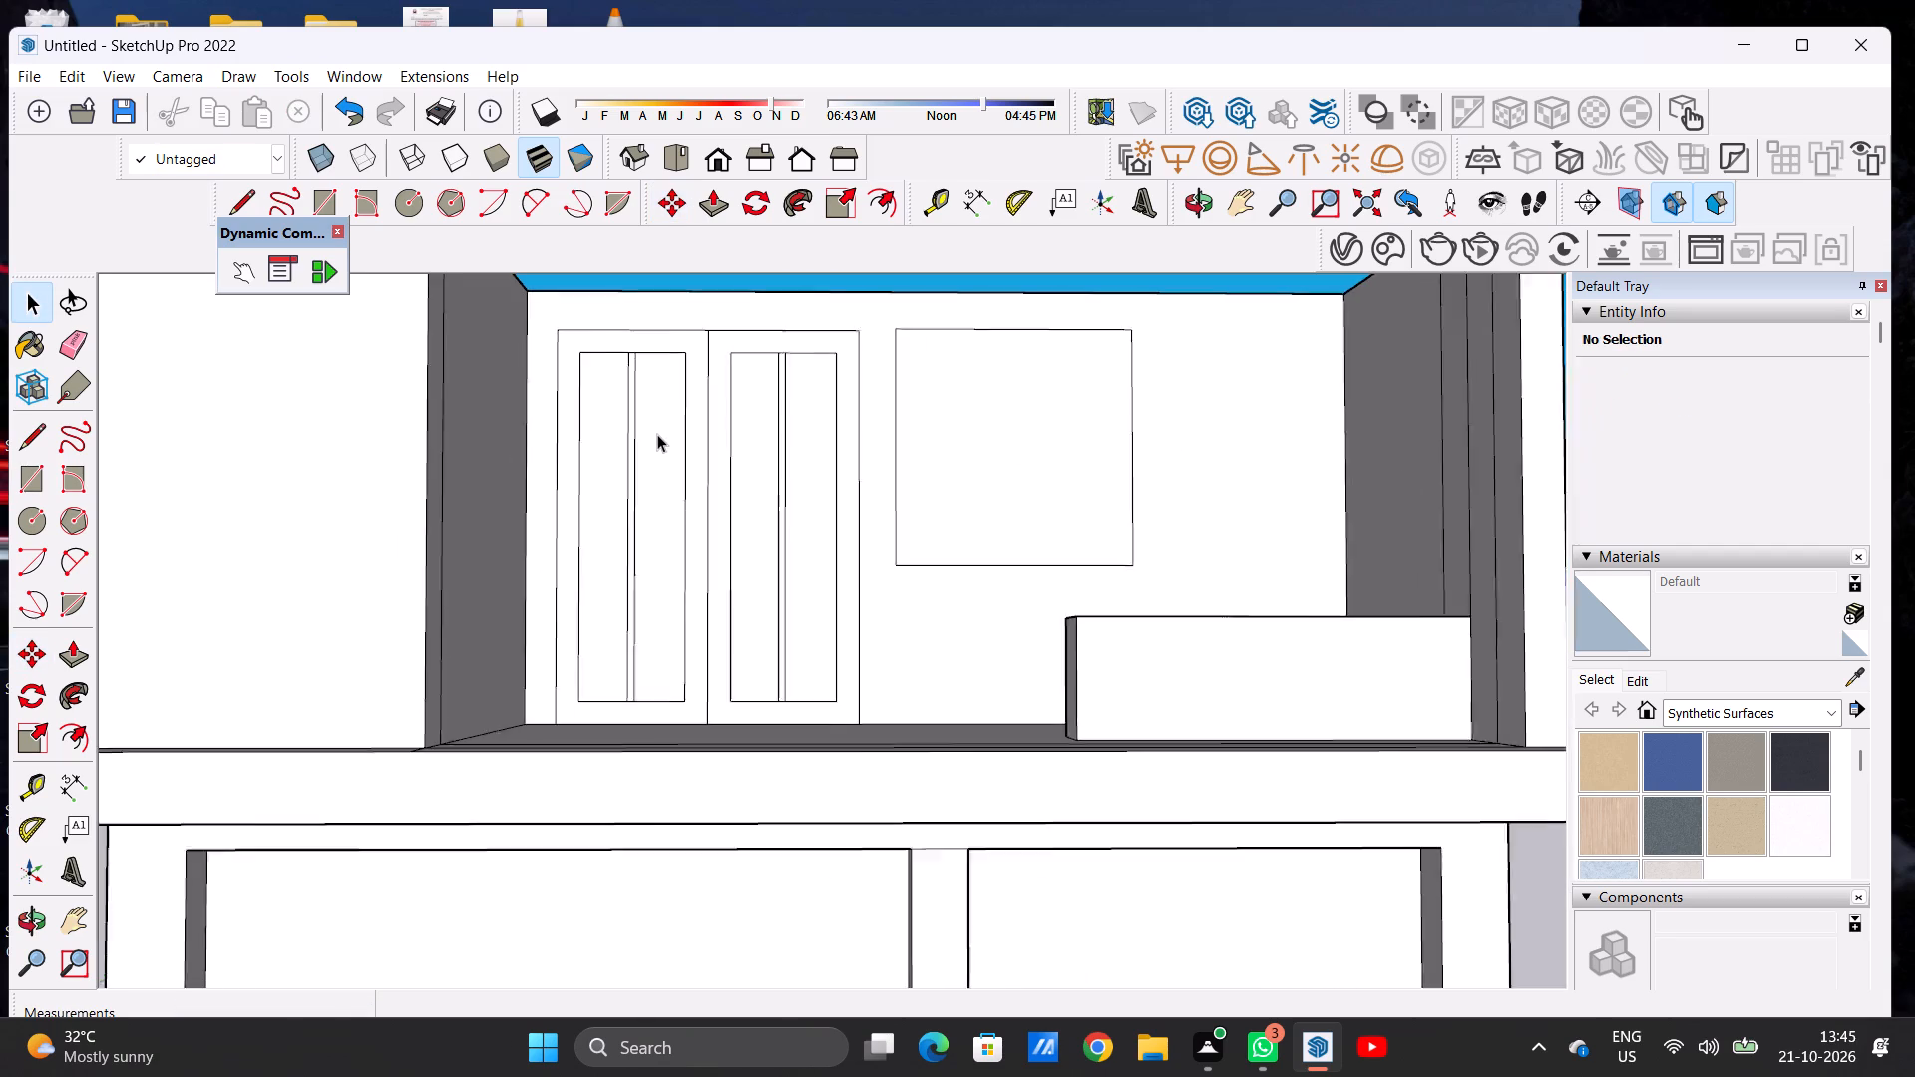
scroll(657, 434, "down", 1)
scroll(657, 434, "up", 4)
key("l")
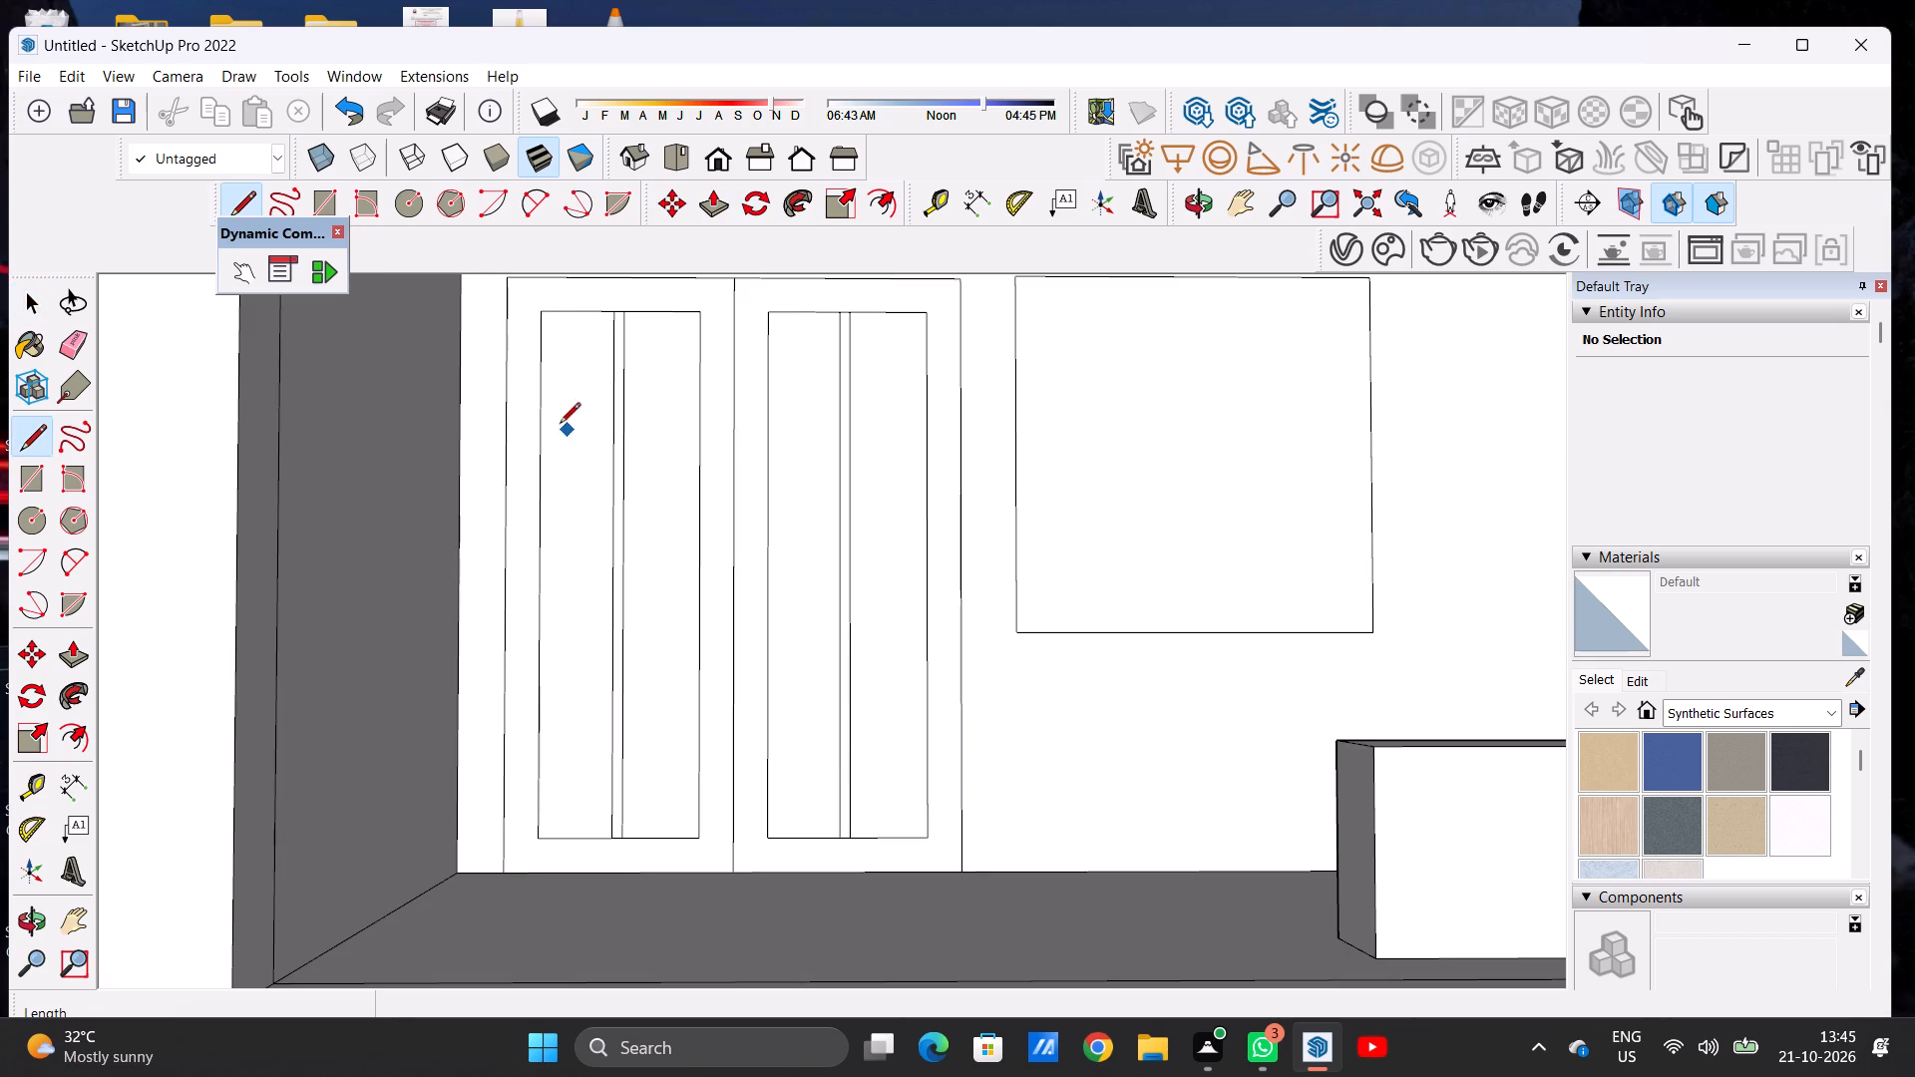
left_click(545, 396)
left_click(699, 399)
Draw a second horizontal line across the same panel just below the first, forming a narrow crossbar over the vertical strip.
scroll(616, 415, "up", 5)
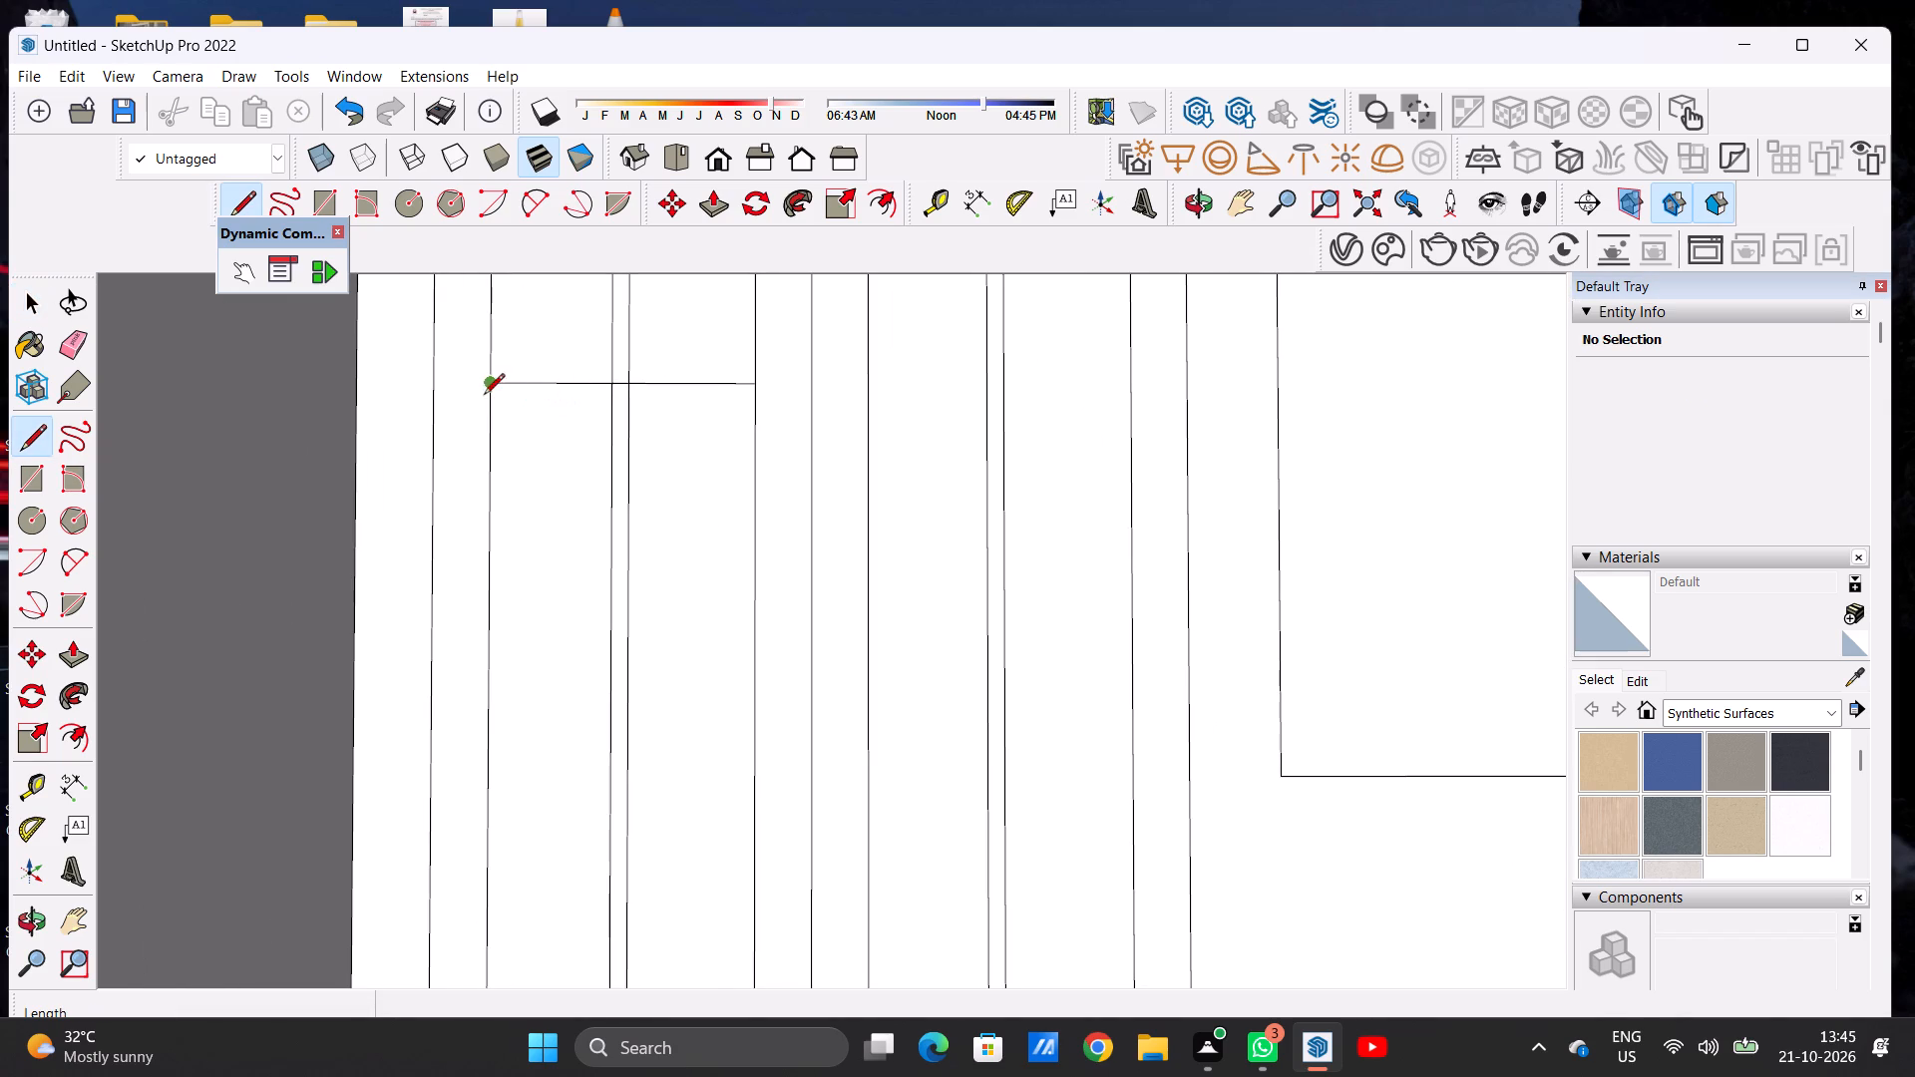
left_click(491, 401)
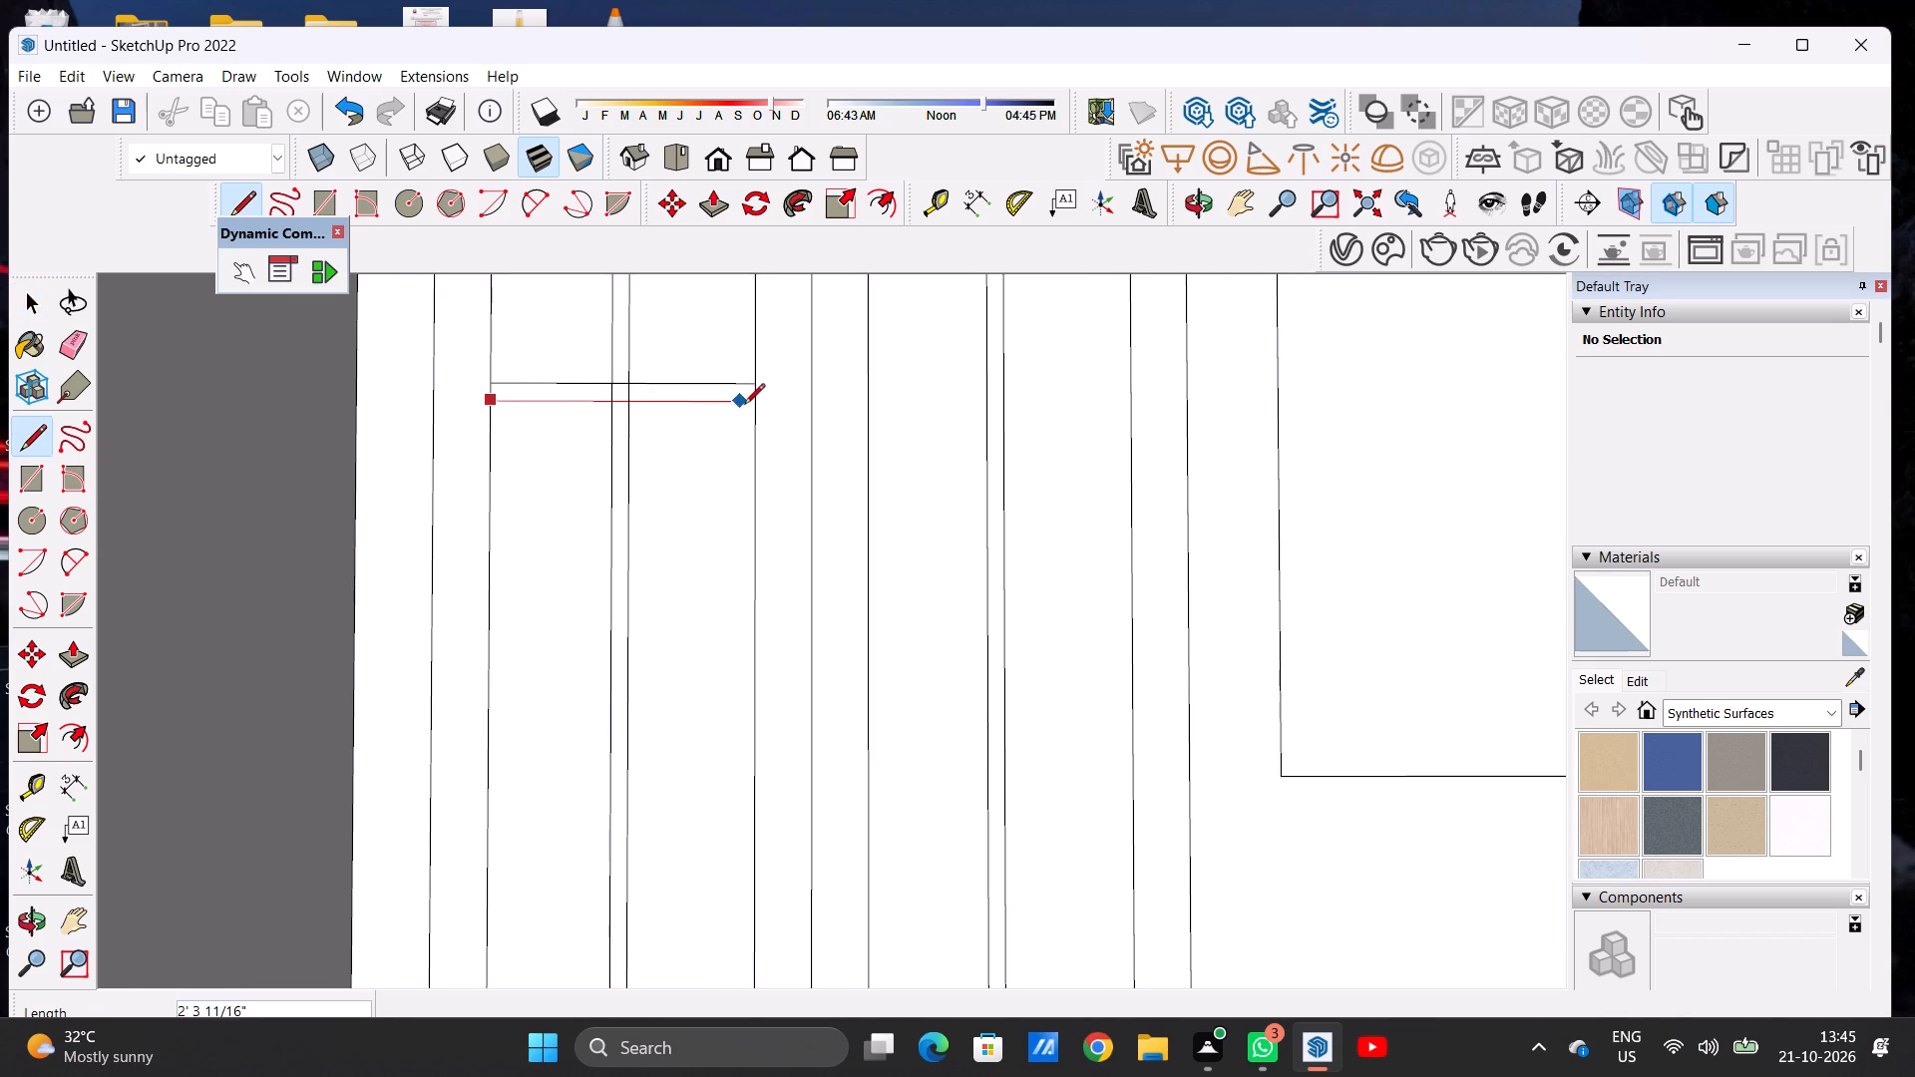
left_click(752, 406)
key("space")
scroll(672, 467, "down", 11)
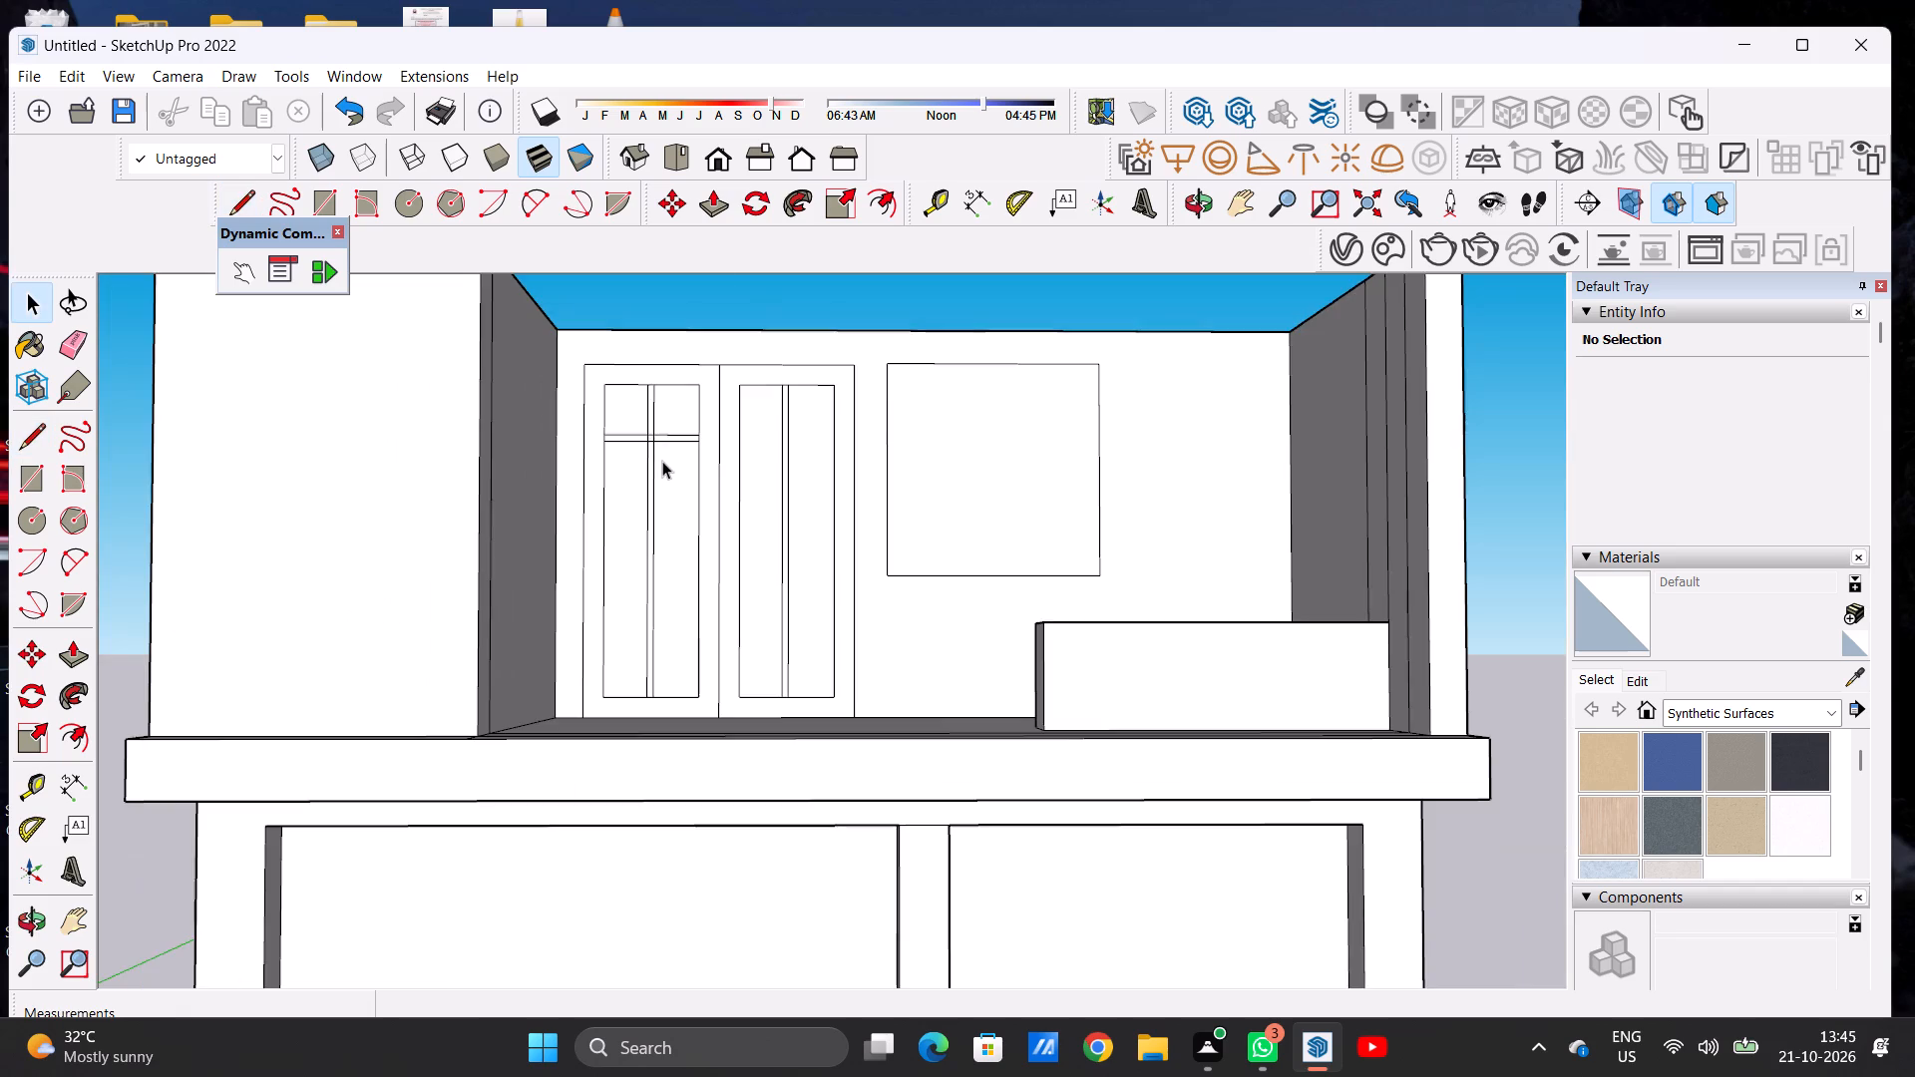
scroll(659, 435, "up", 2)
scroll(659, 435, "down", 1)
scroll(659, 435, "up", 18)
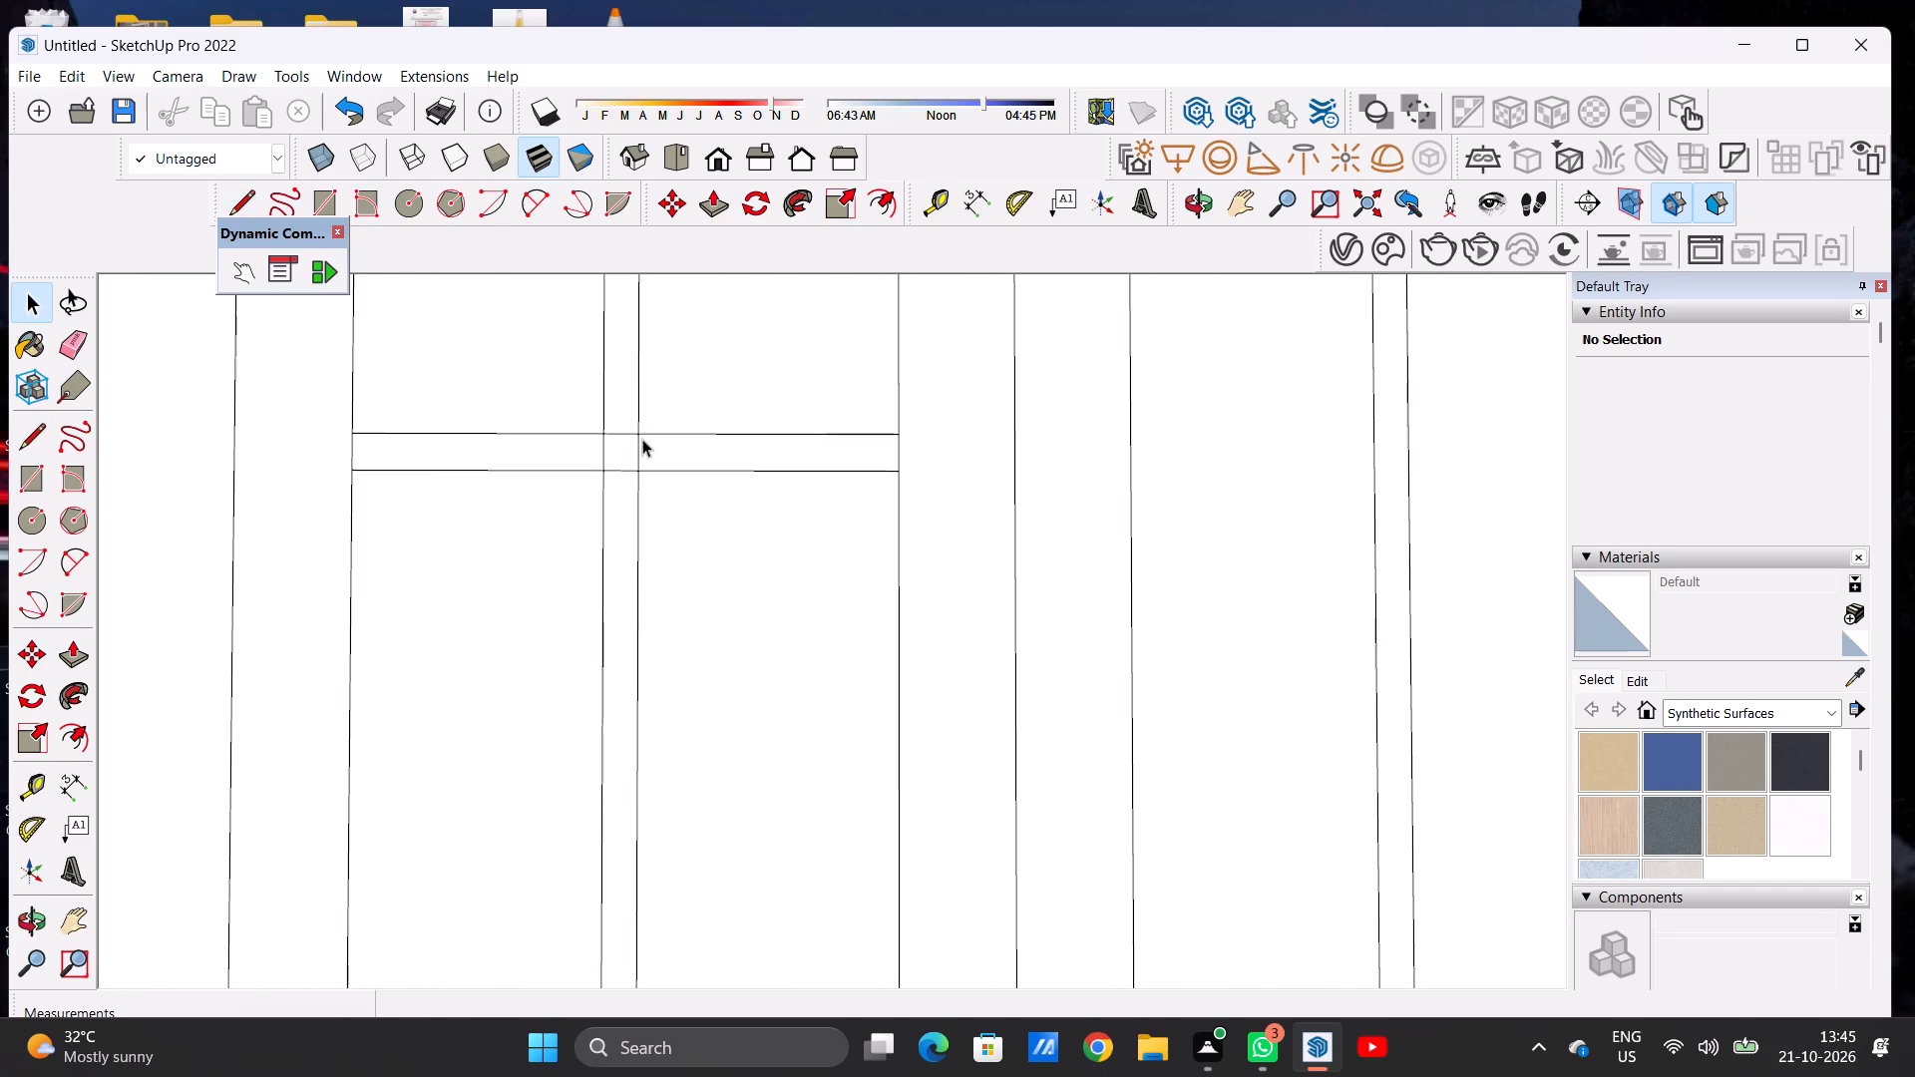
Erase the line segments where the crossbar and vertical strip cross in the leaf nearest the solid block.
key("e")
scroll(608, 445, "up", 3)
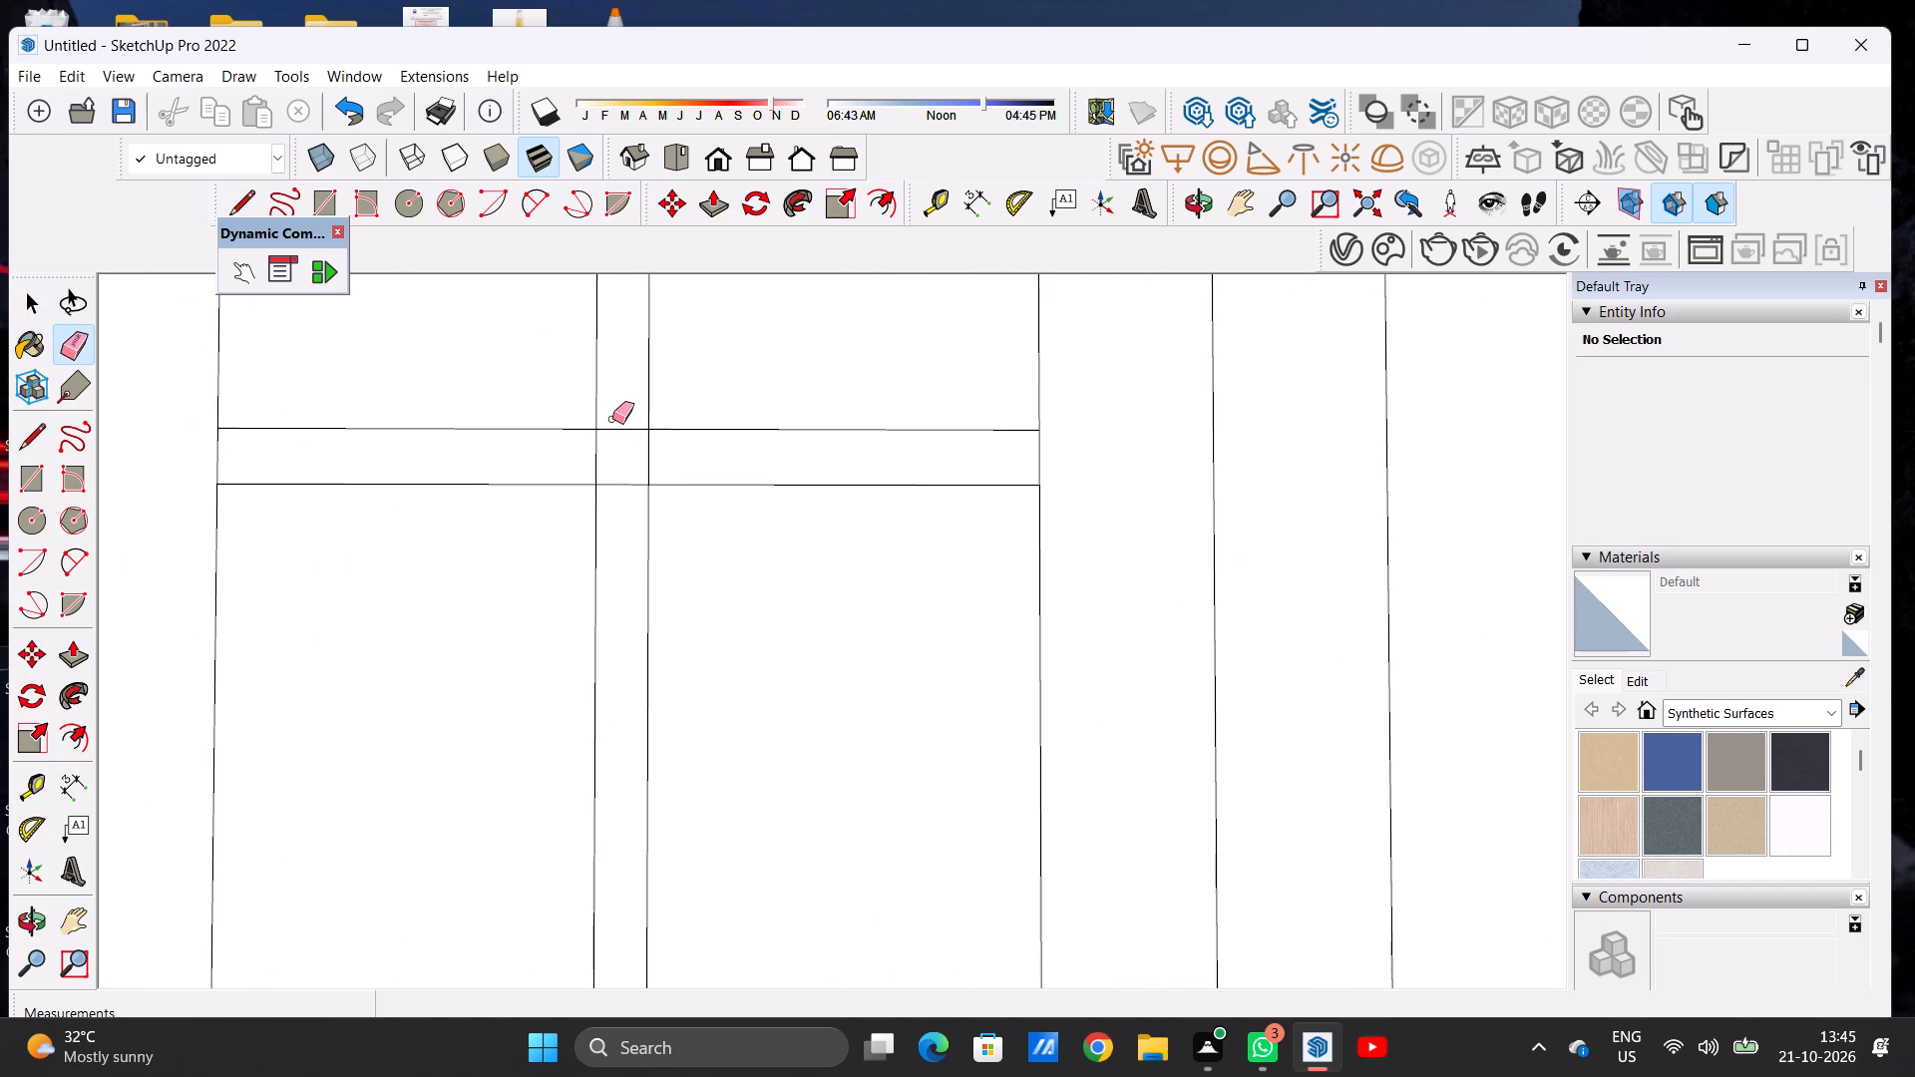
left_click_drag(616, 412, 623, 502)
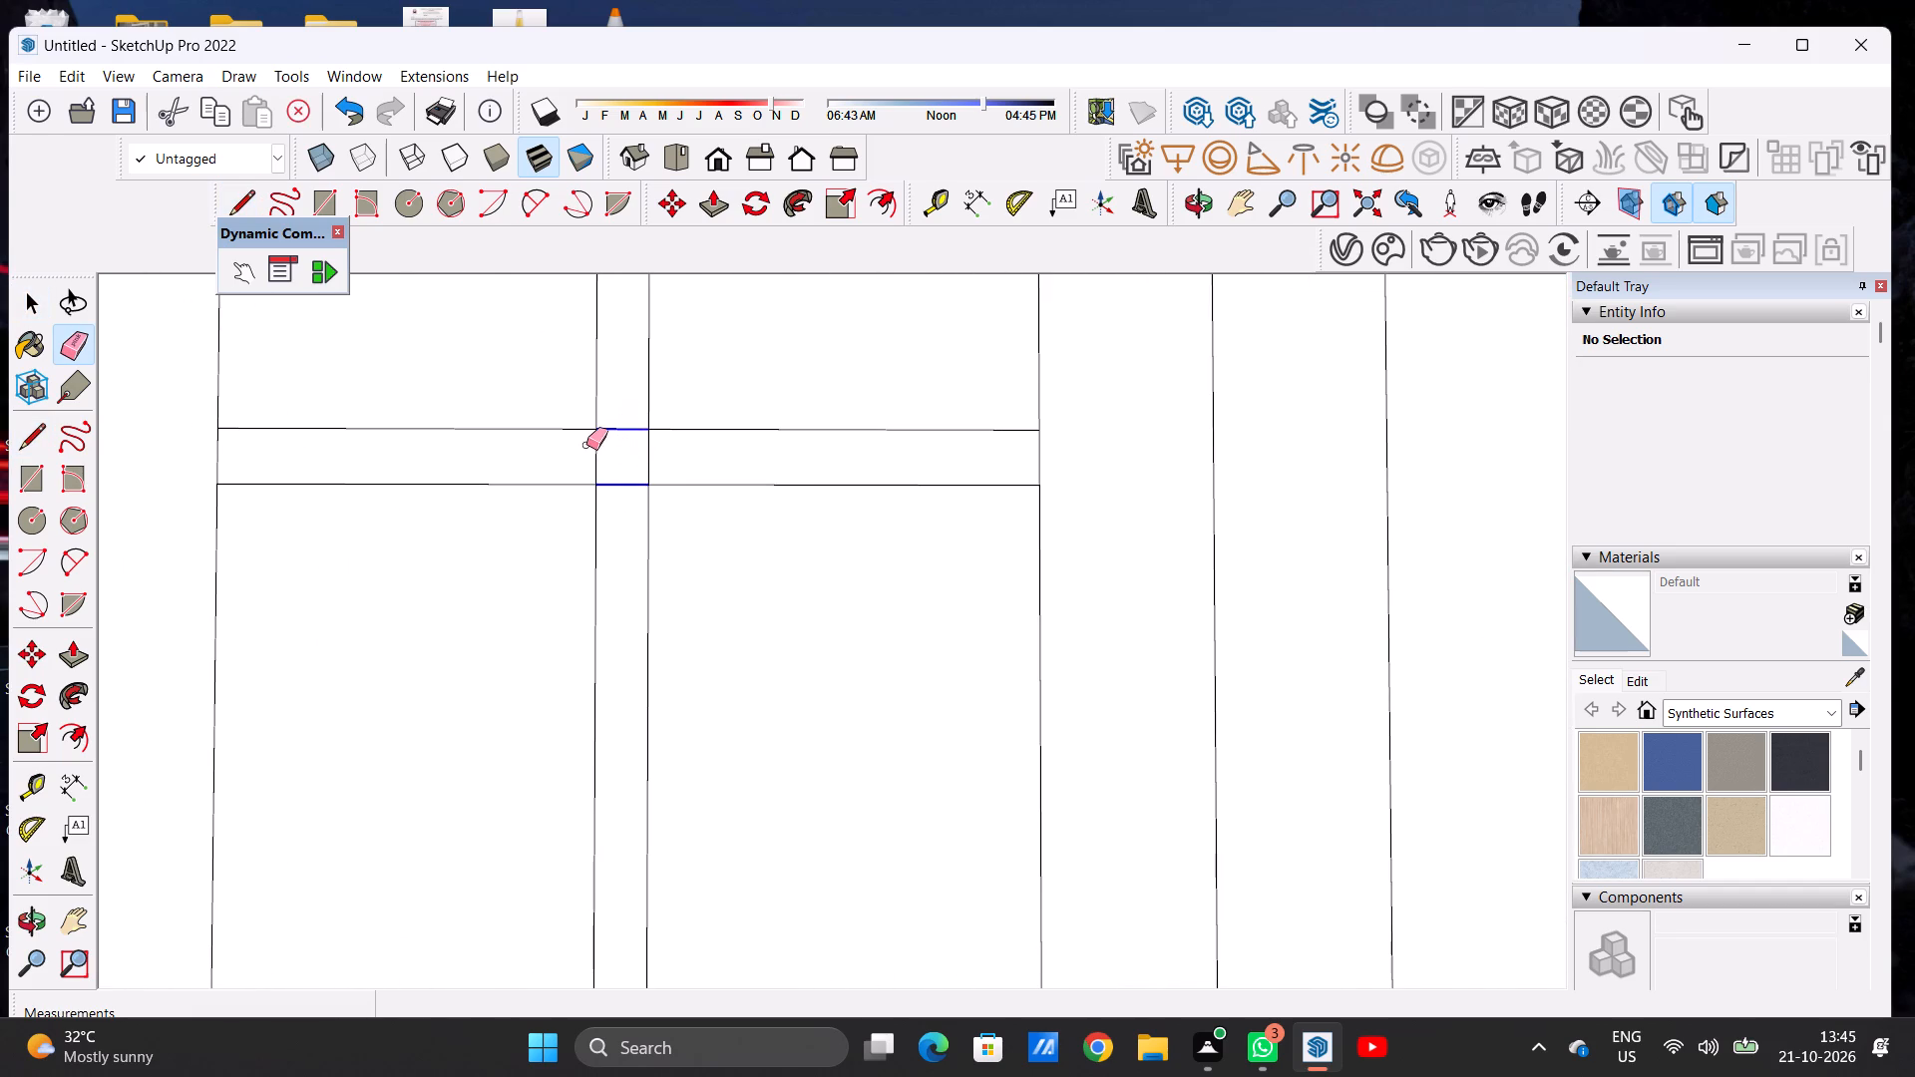
left_click_drag(581, 445, 682, 455)
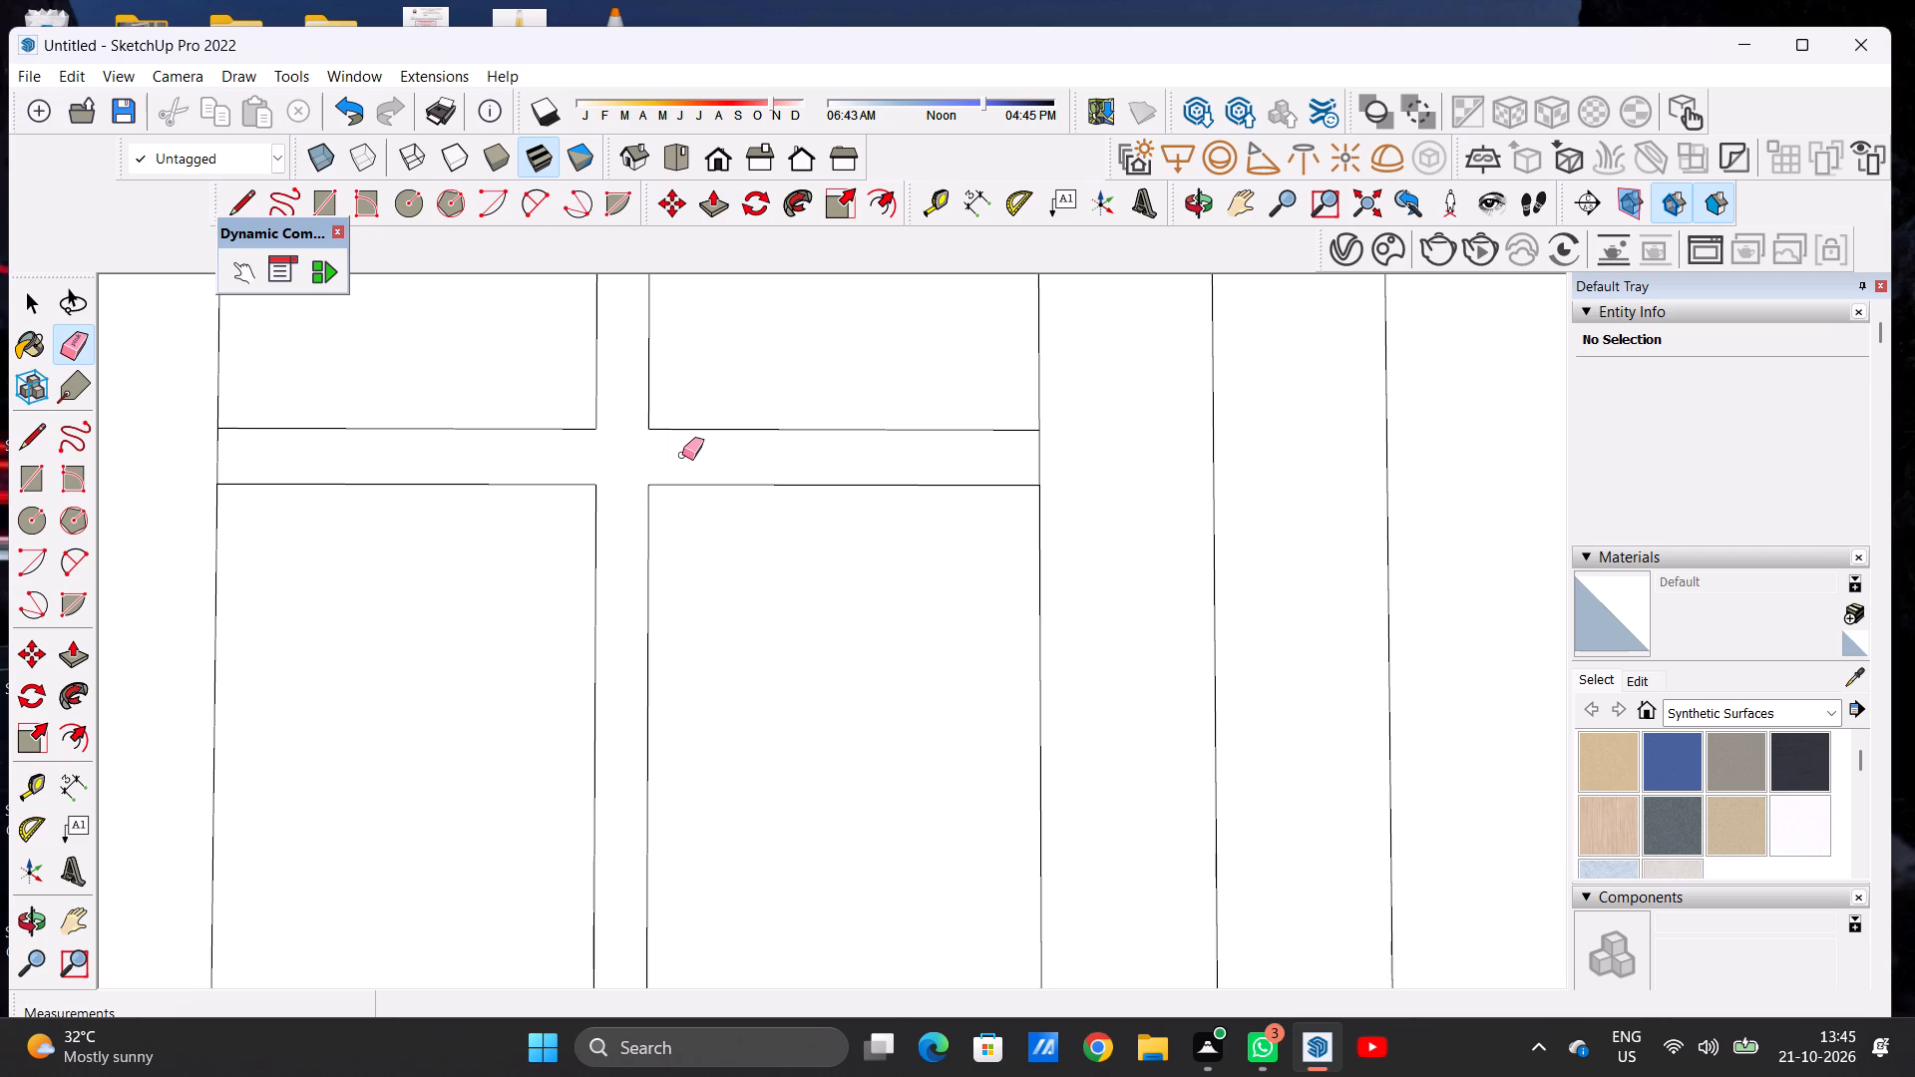
Redraw the crossbar's upper and lower edges across the vertical strip, each about 1 7/8" long, making the crossbar continuous.
key("l")
left_click(595, 428)
left_click(659, 432)
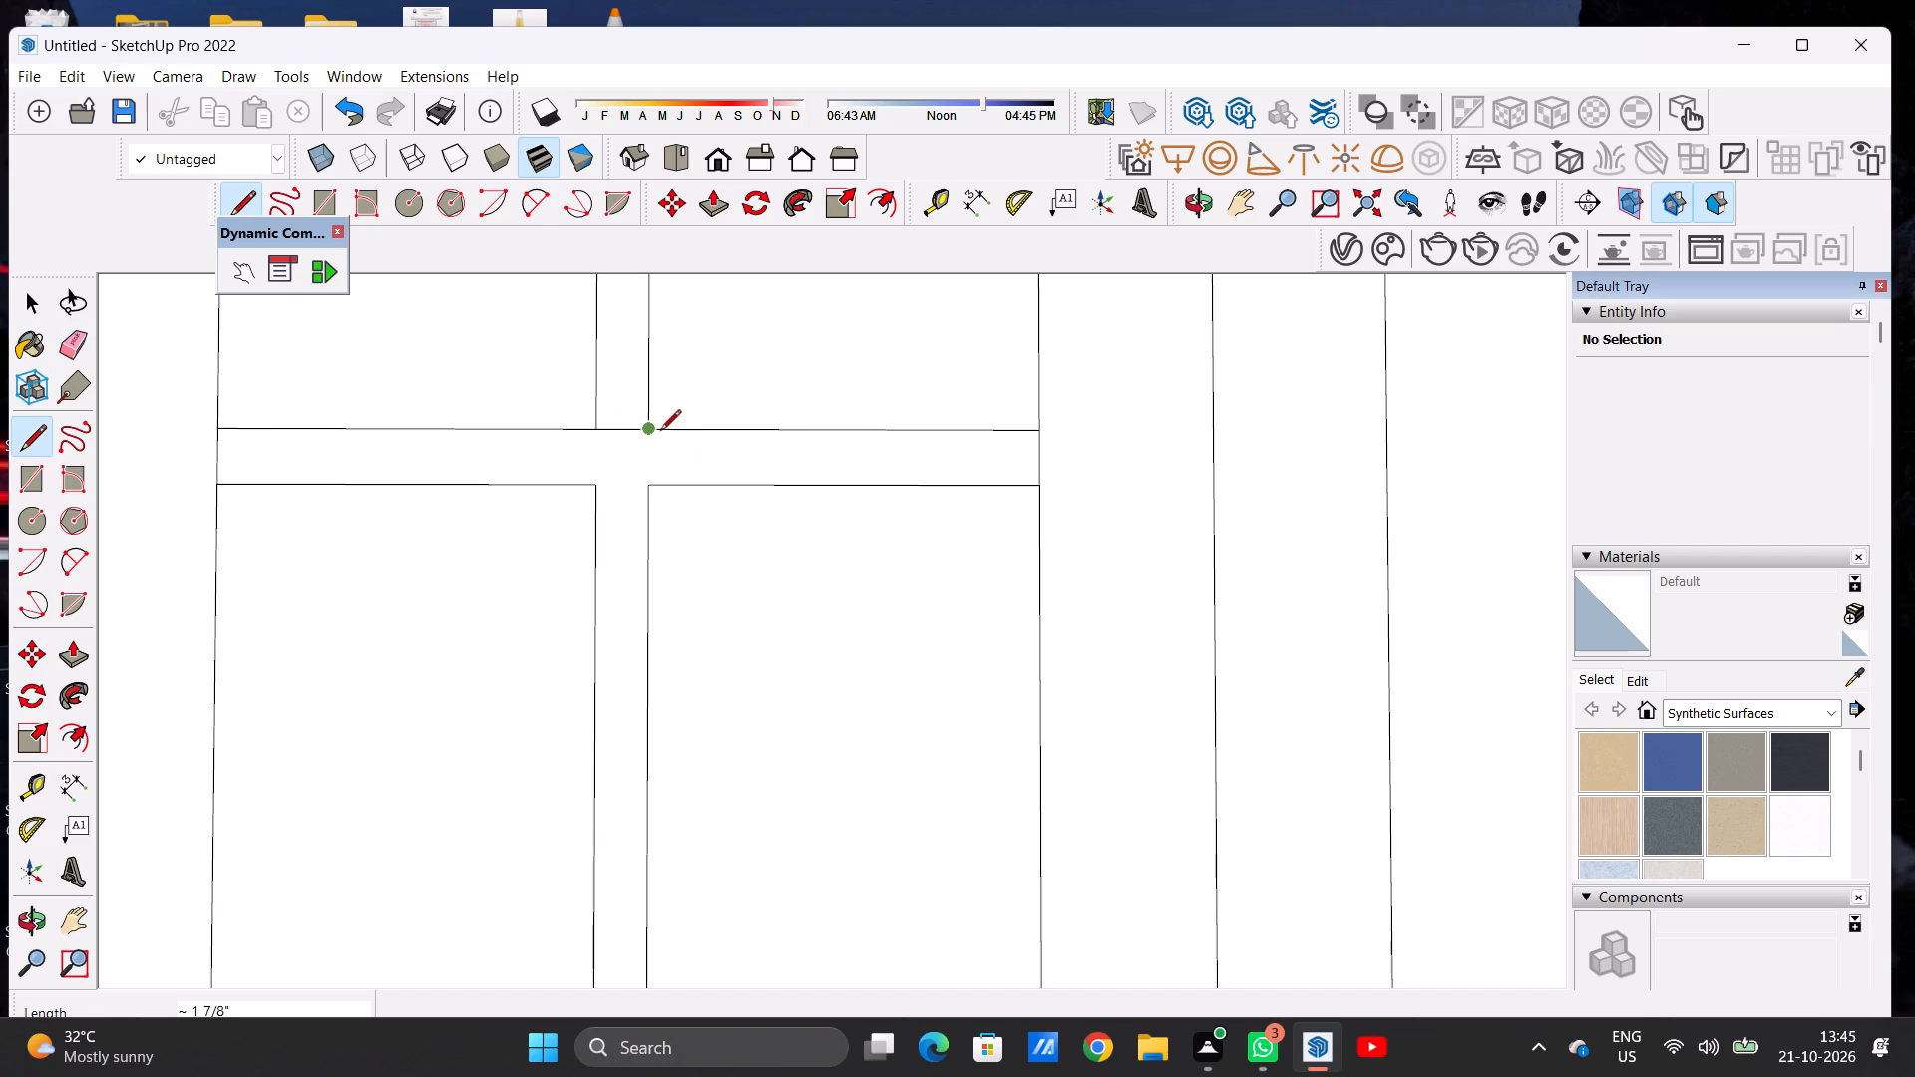
left_click(602, 484)
left_click(655, 485)
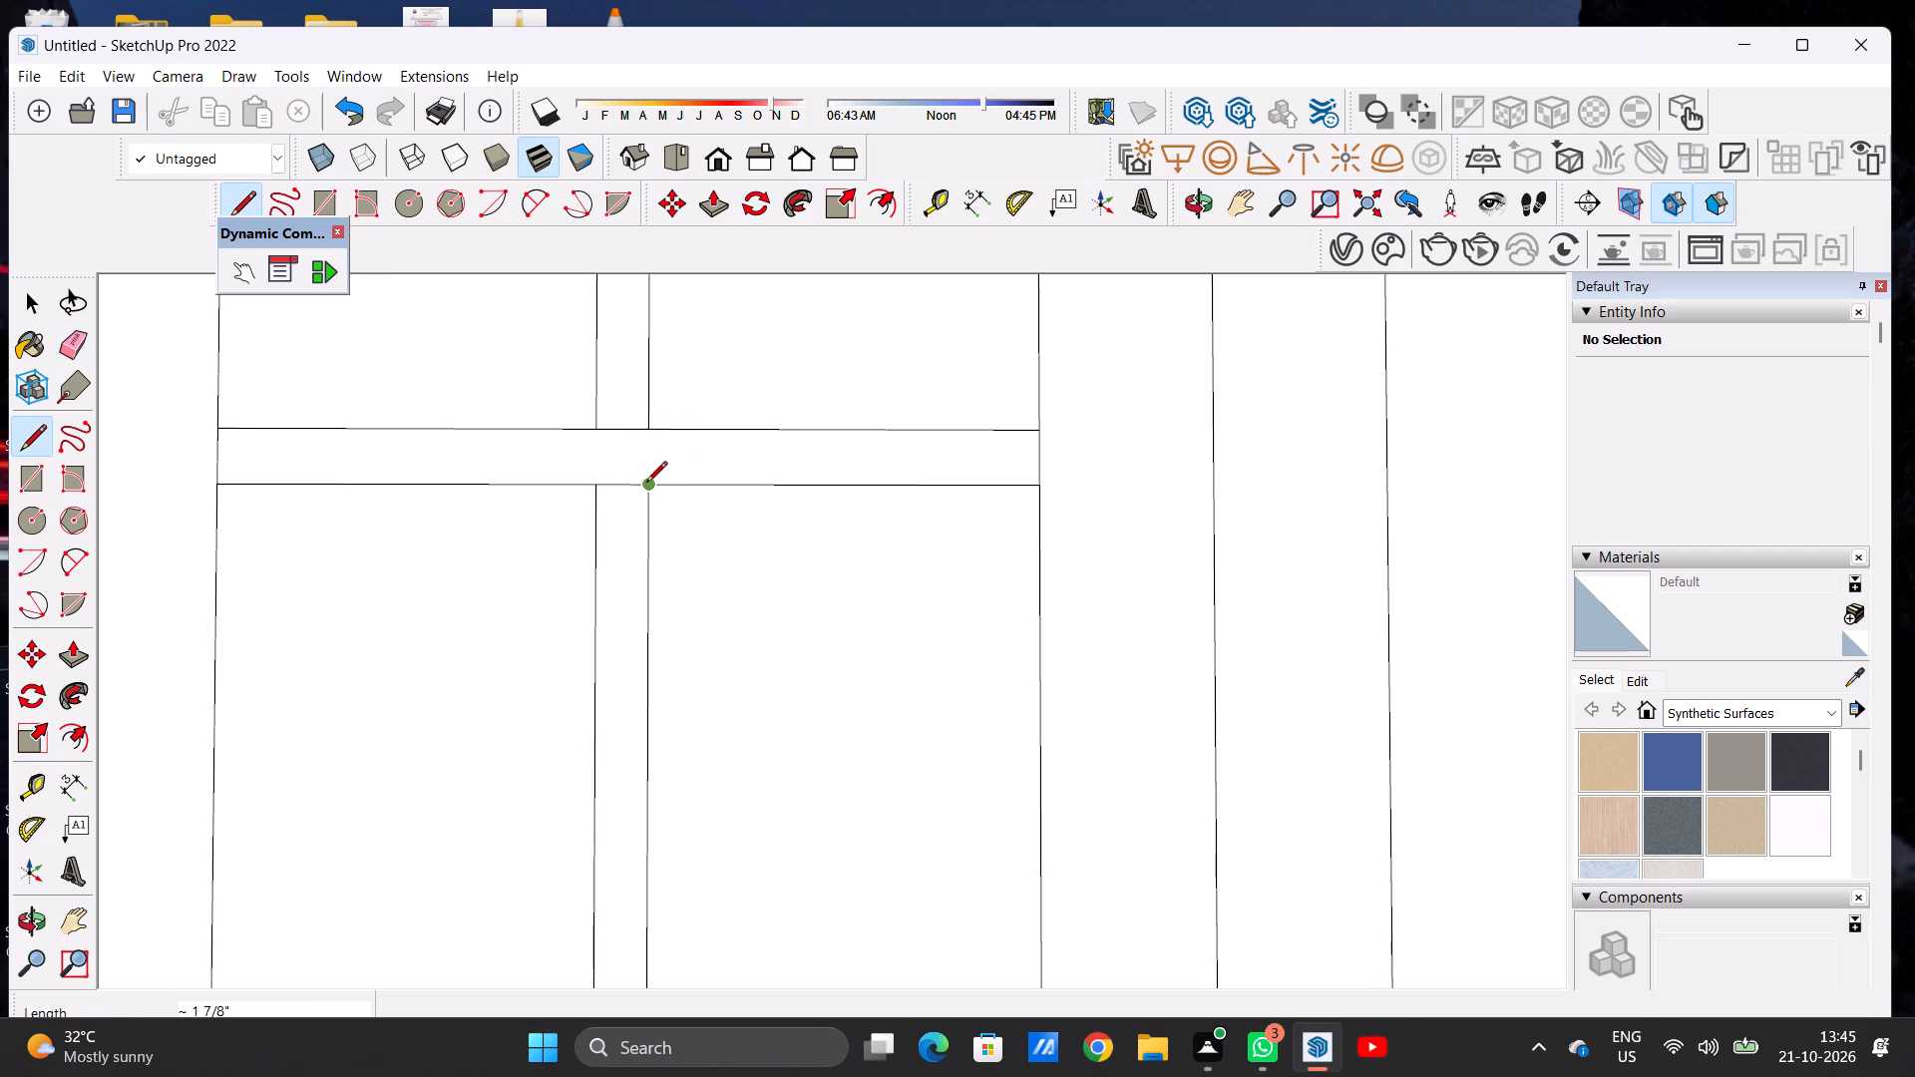
key("space")
Copy the crossbar about 1' 4 5/8" down the panel of the leaf nearest the solid block.
scroll(619, 477, "down", 18)
scroll(654, 469, "up", 6)
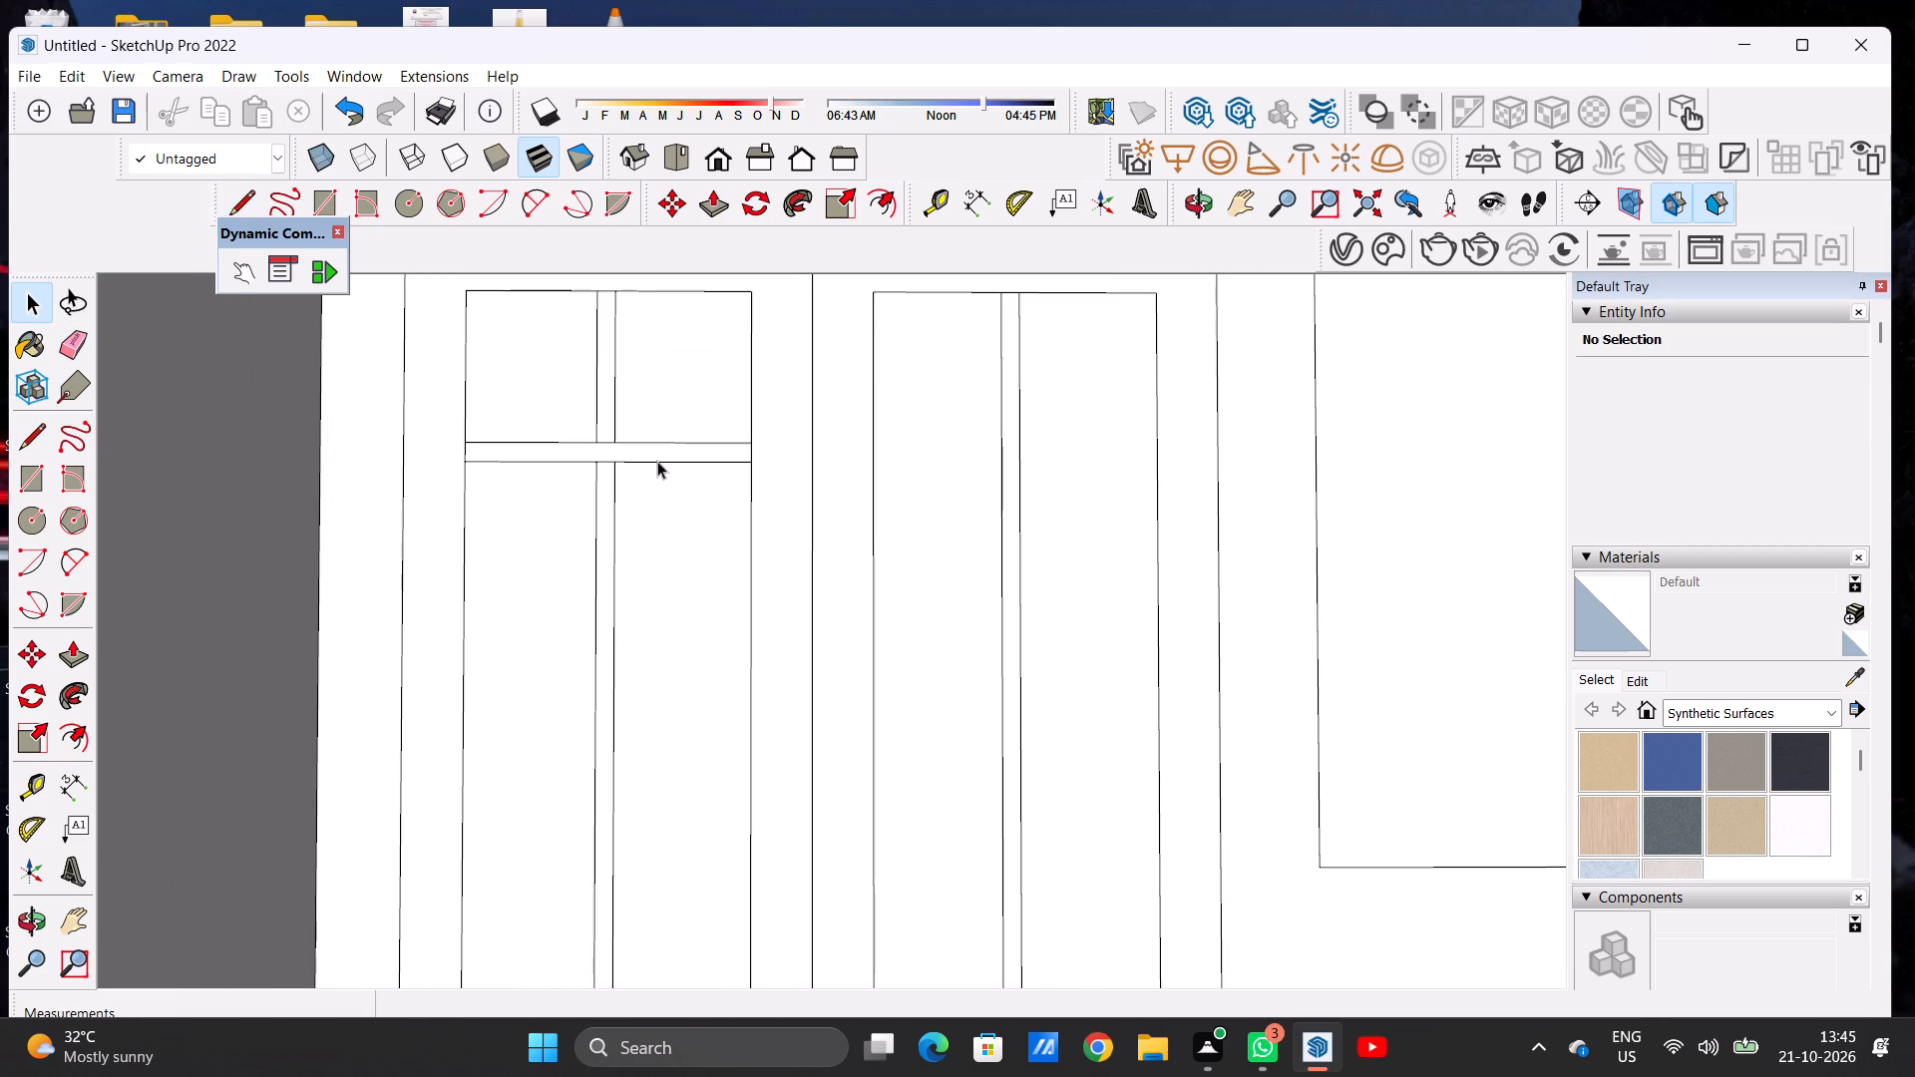
double_click(657, 458)
key("m")
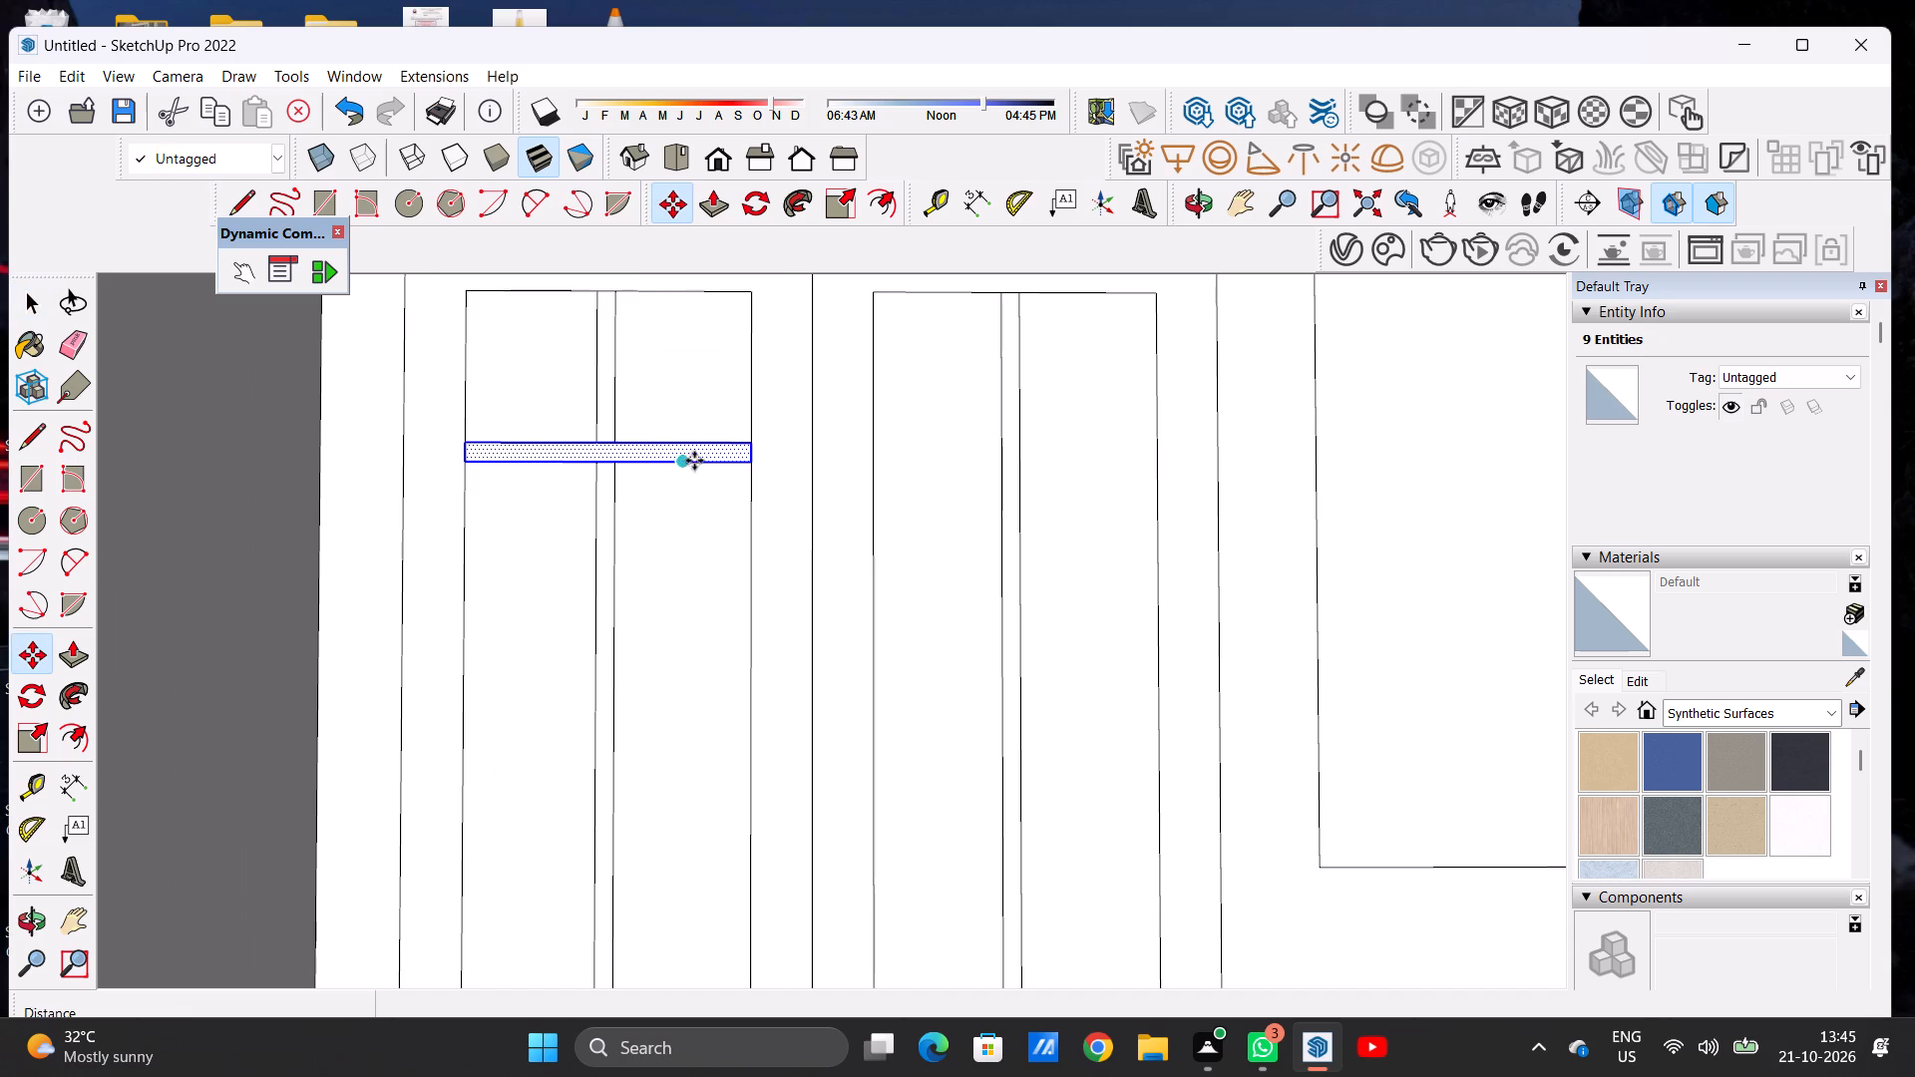
left_click(749, 461)
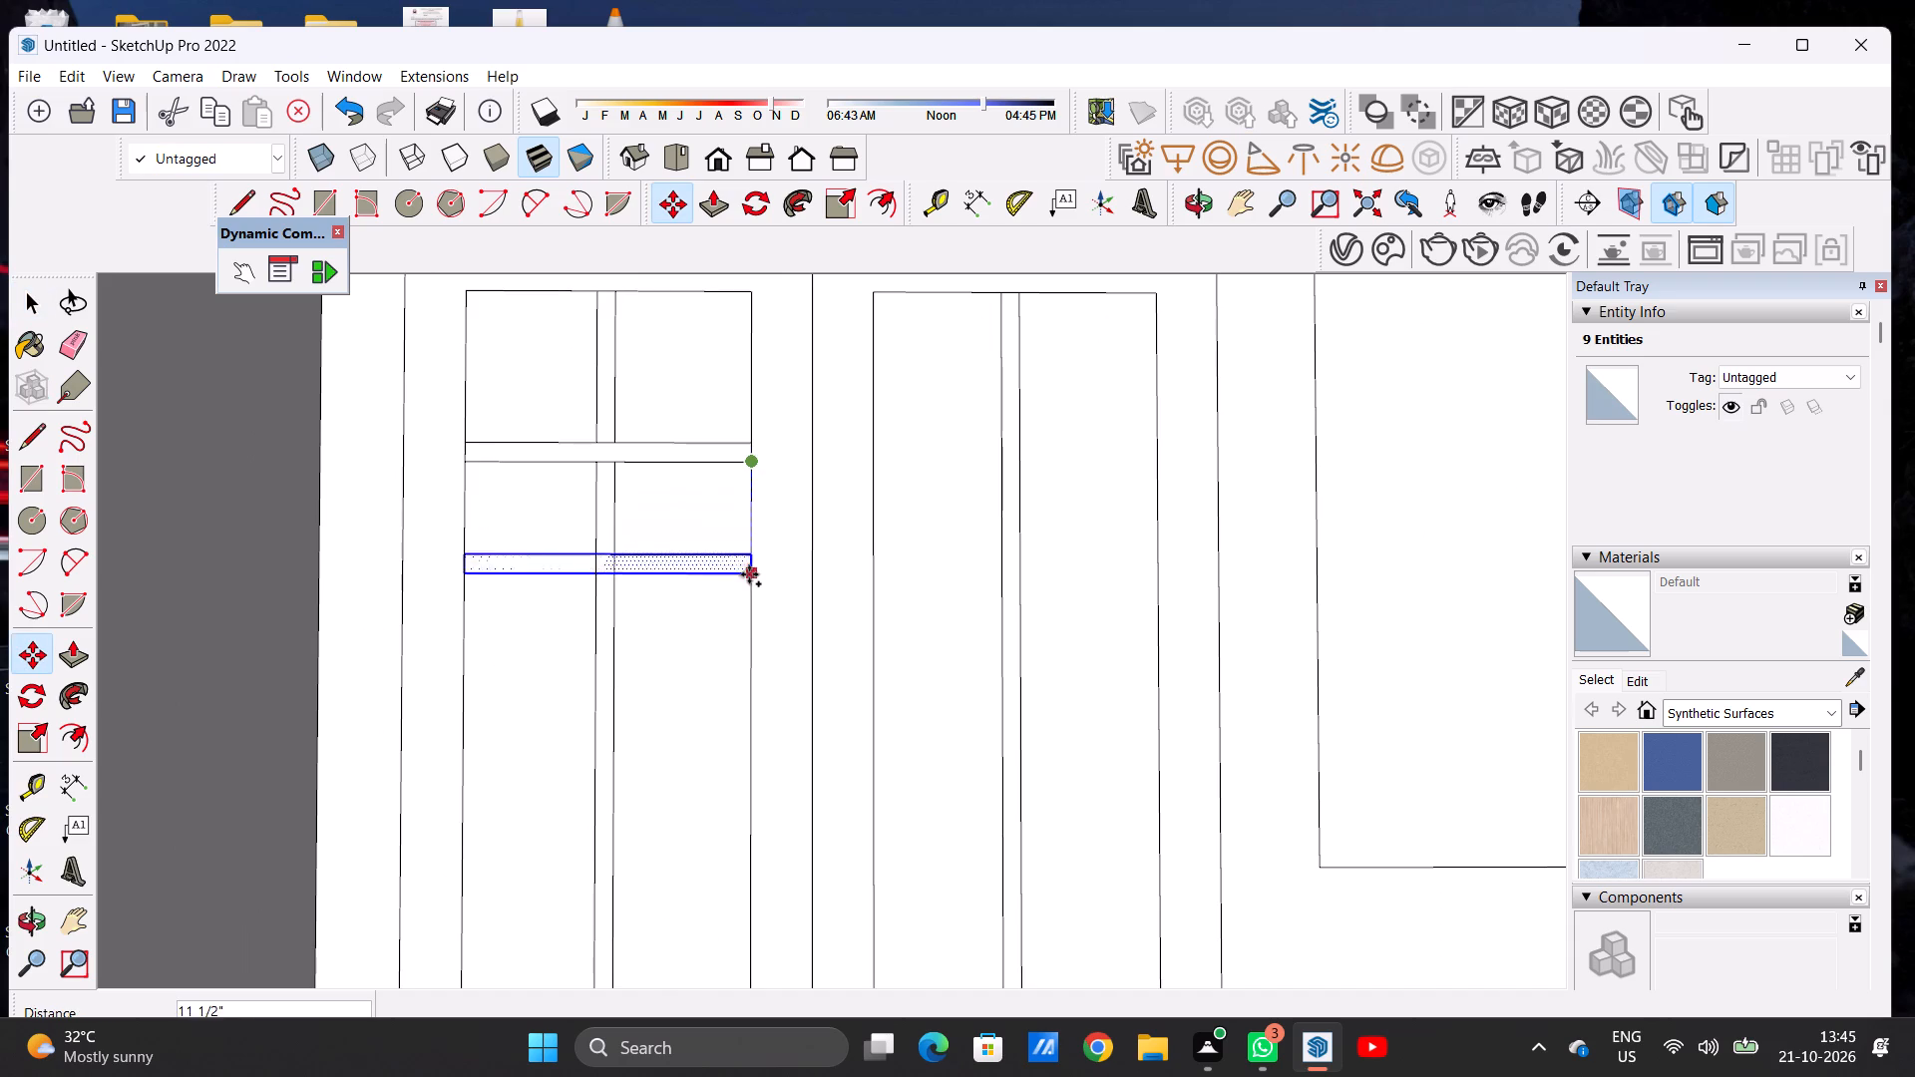
left_click(752, 624)
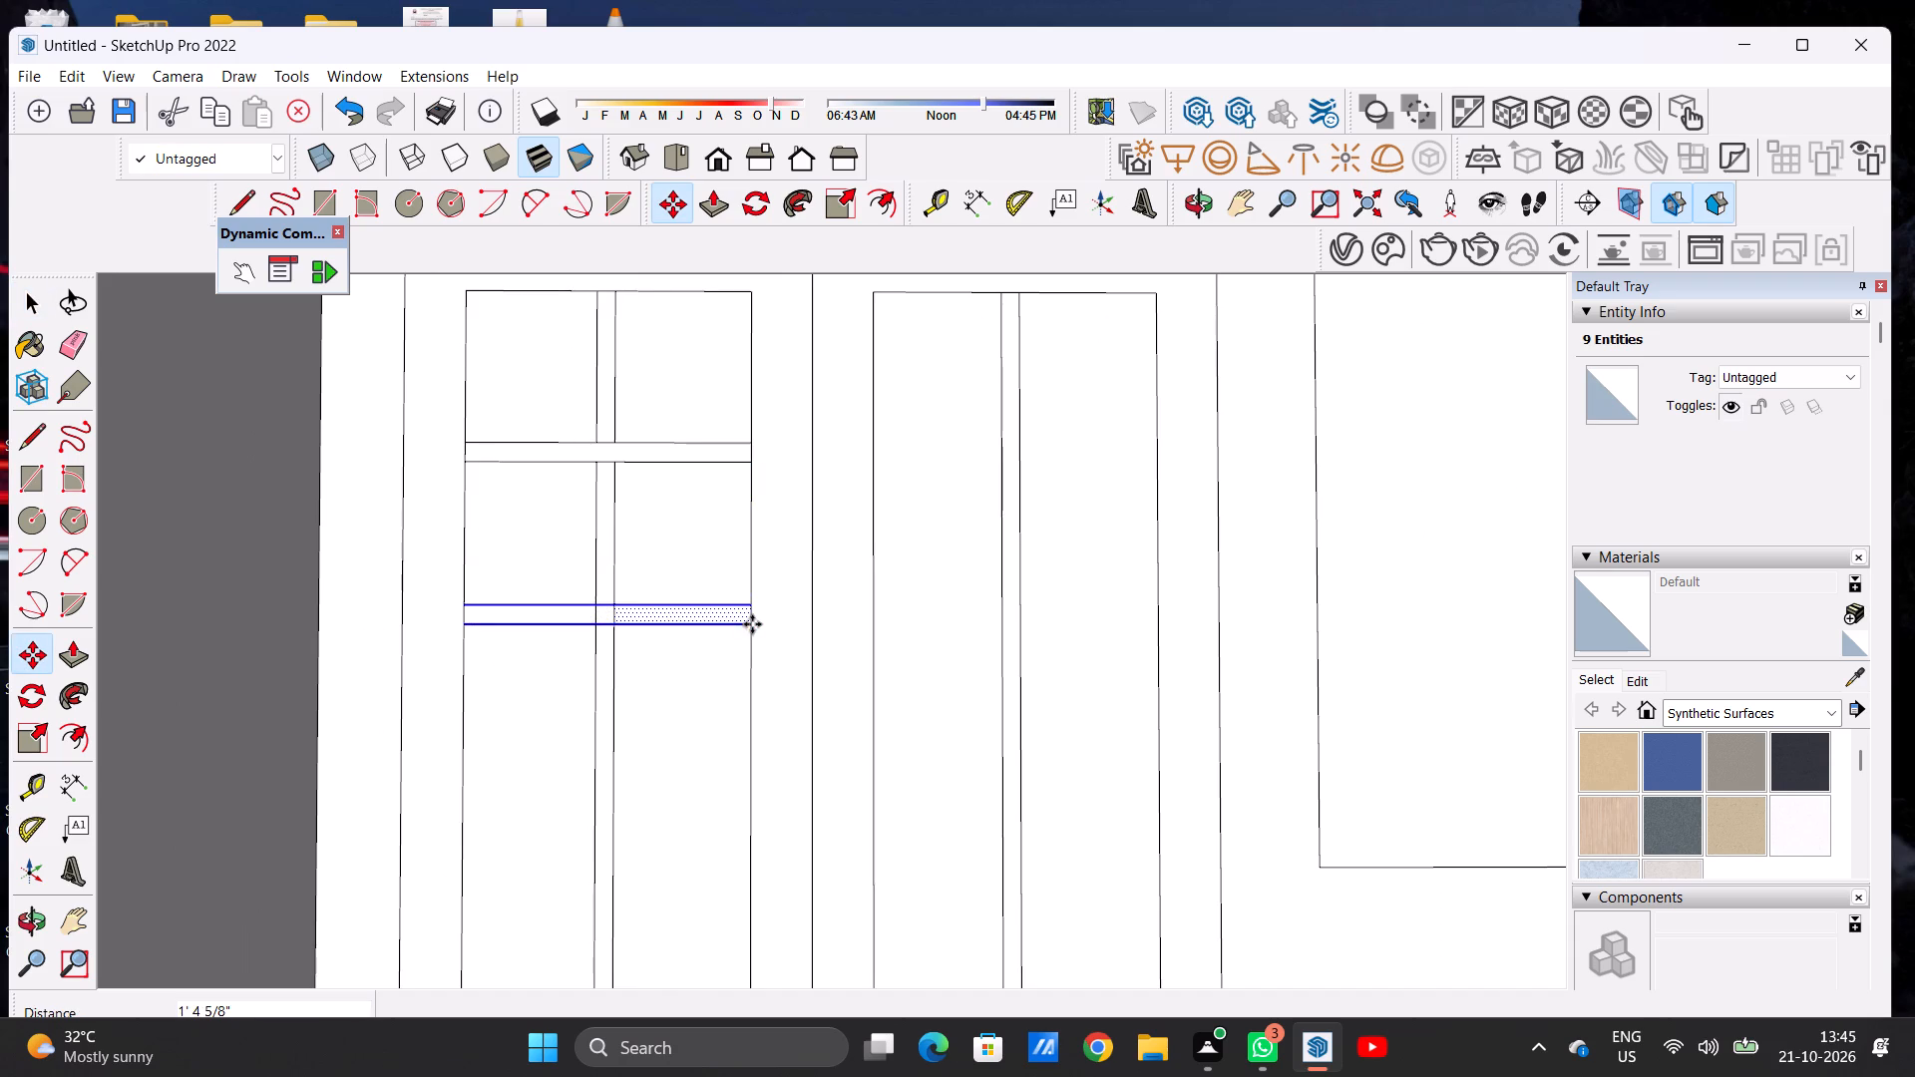
Copy the crossbar three more times down the same panel, roughly evenly spaced about 1' 4" apart.
scroll(755, 578, "down", 12)
scroll(749, 596, "up", 5)
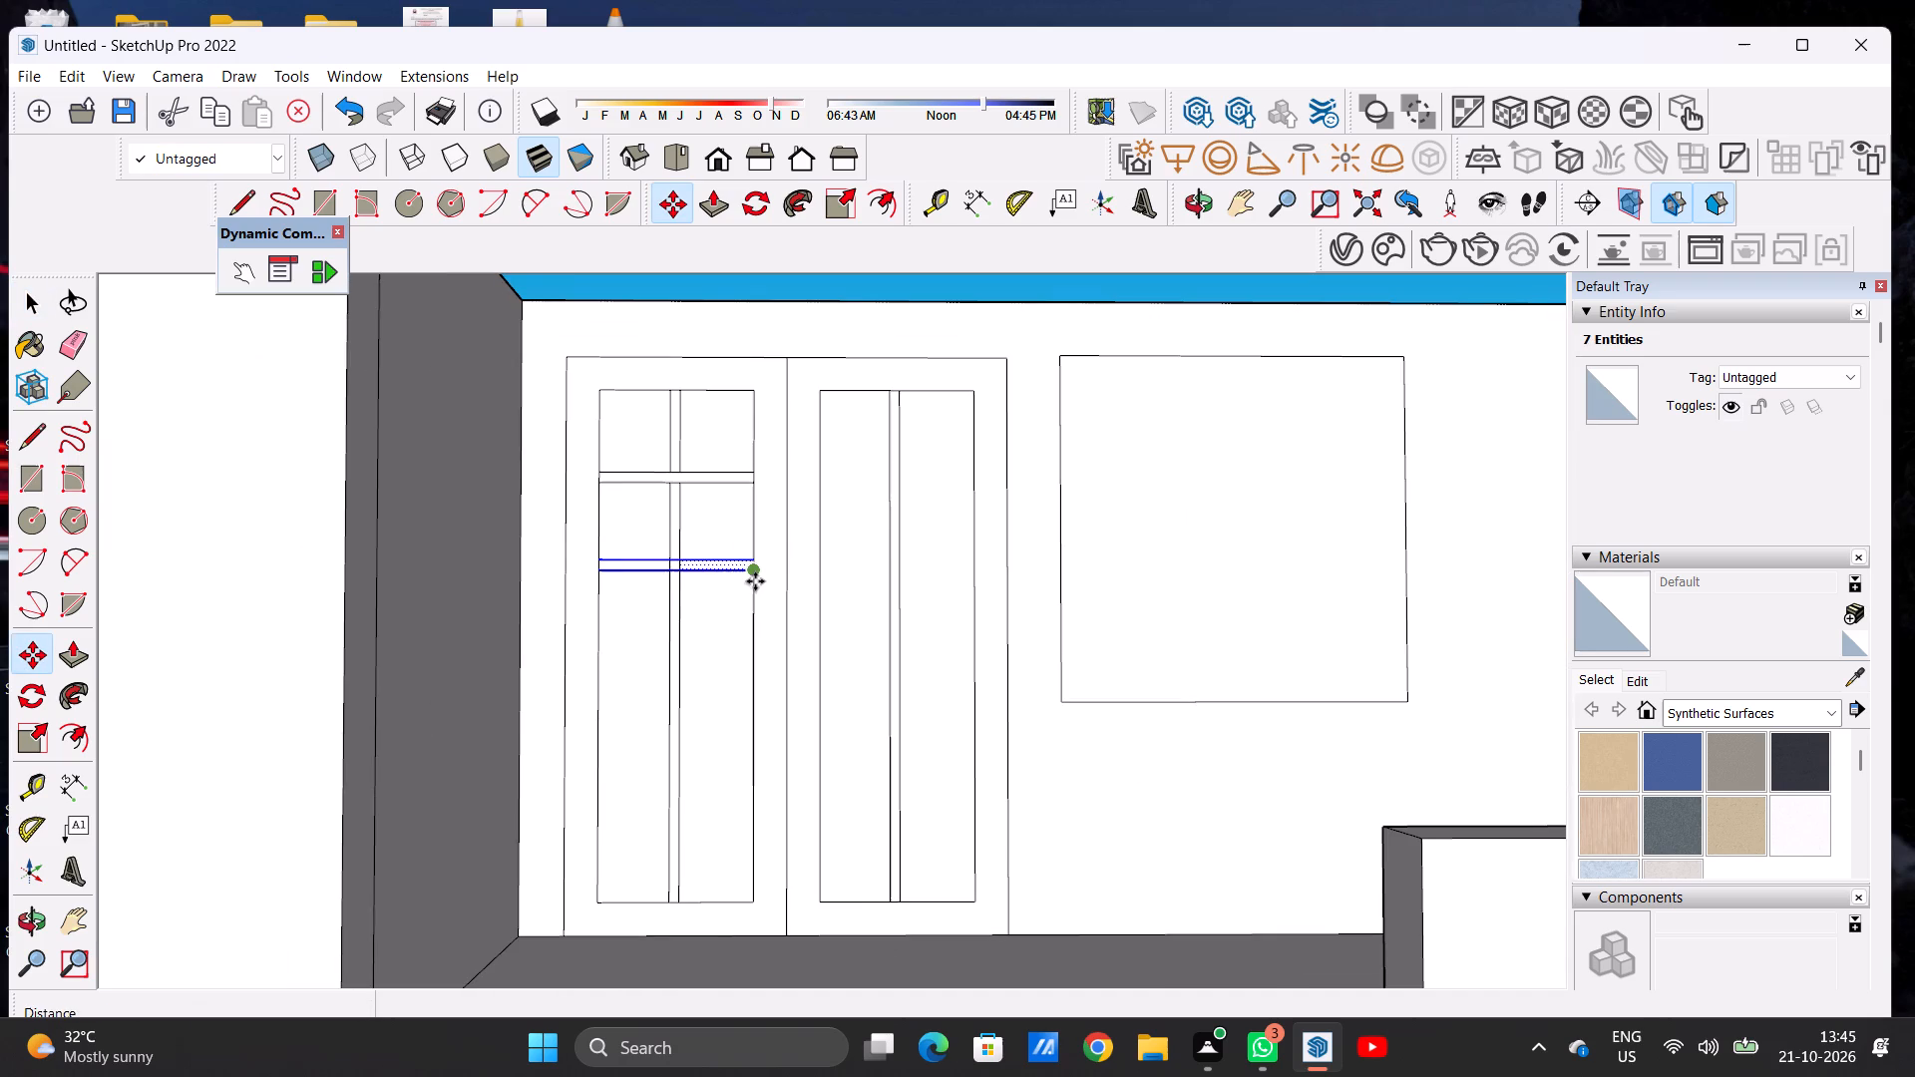
left_click(755, 581)
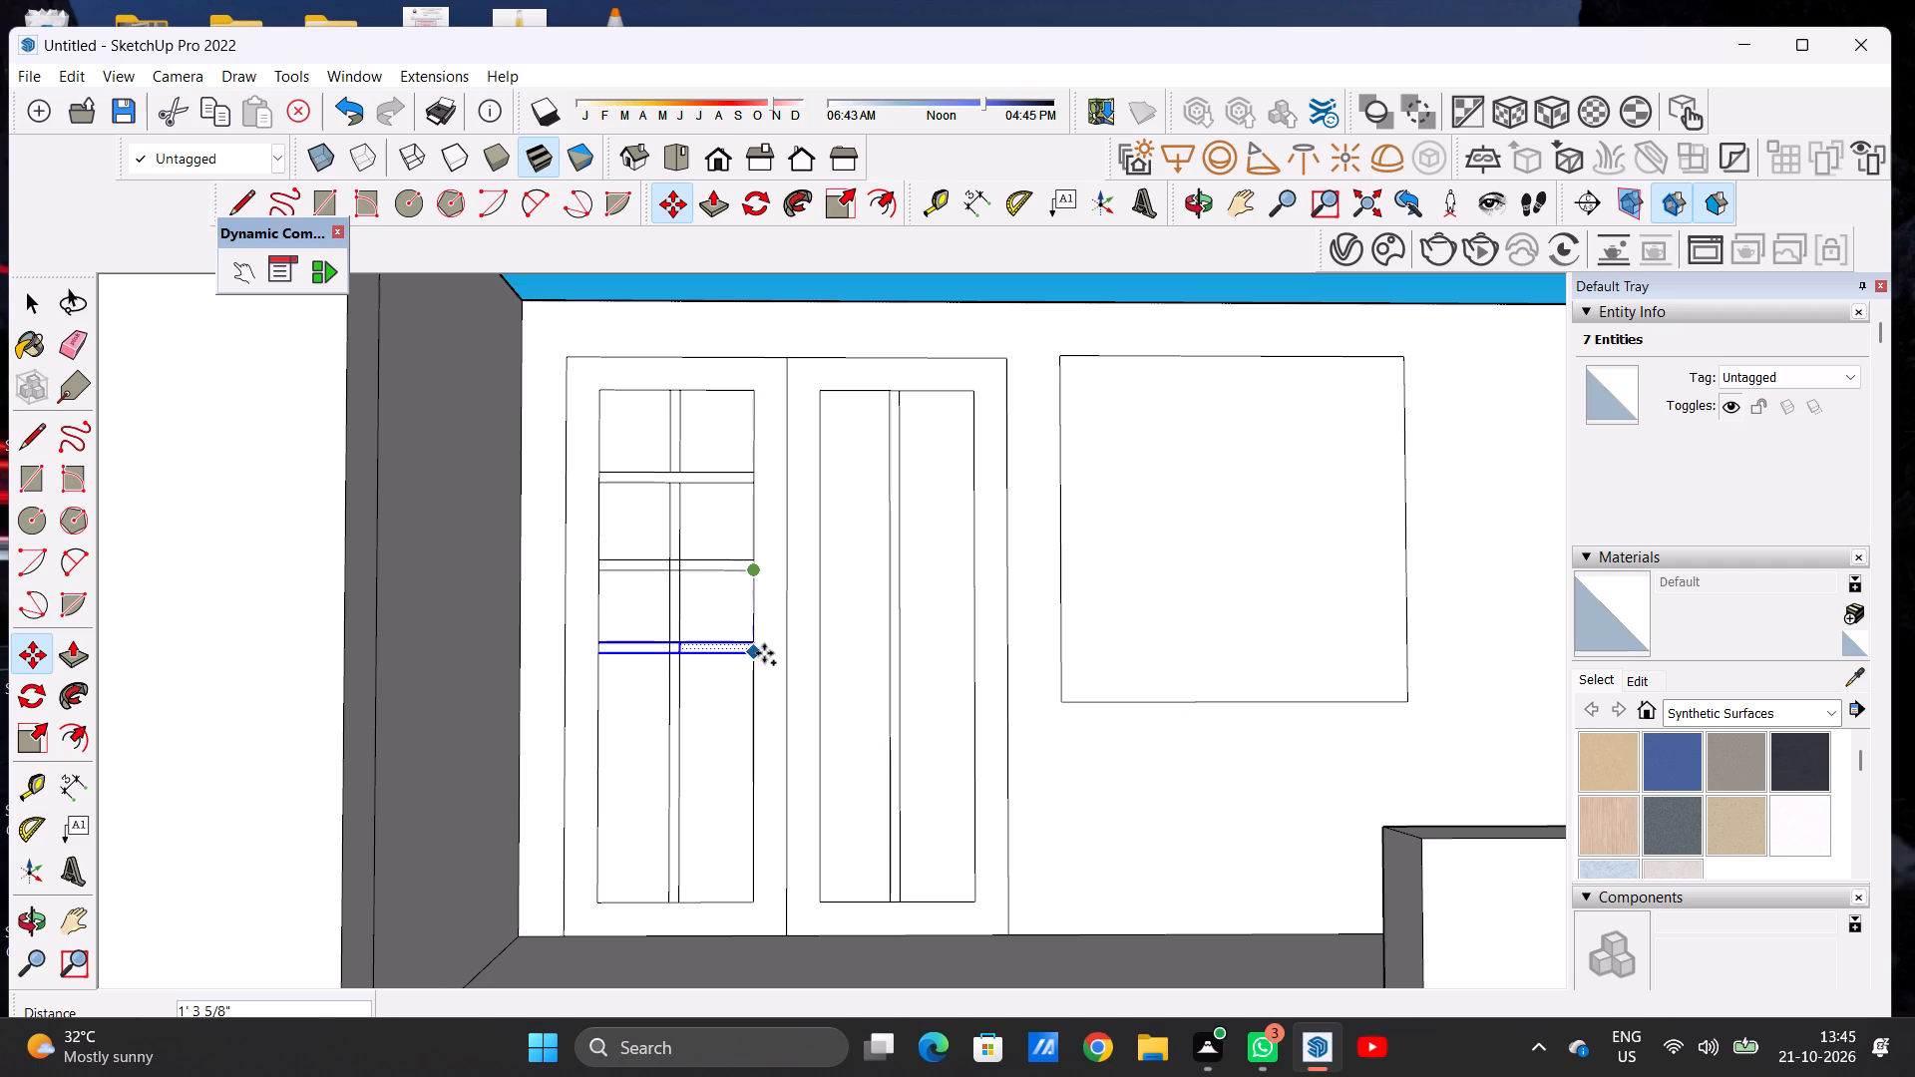
left_click(764, 653)
left_click(752, 654)
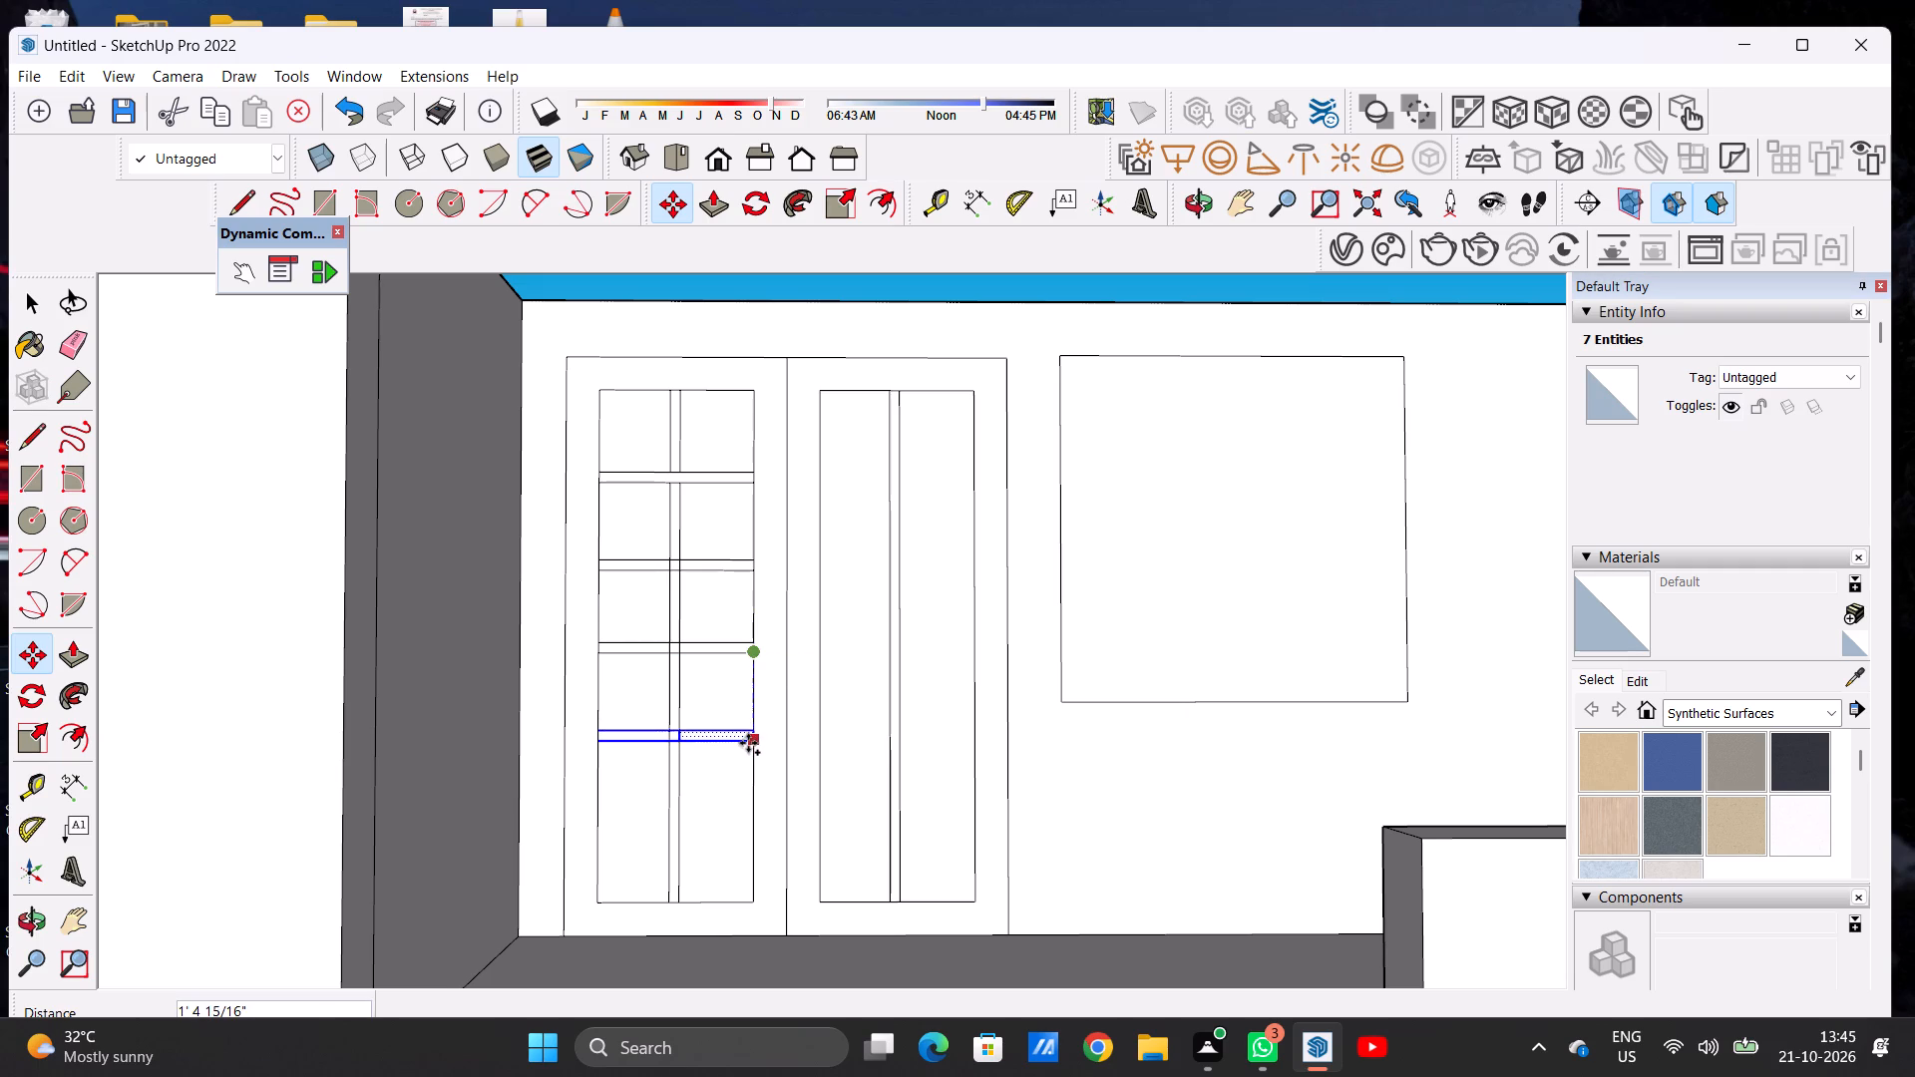
left_click(748, 737)
left_click(748, 737)
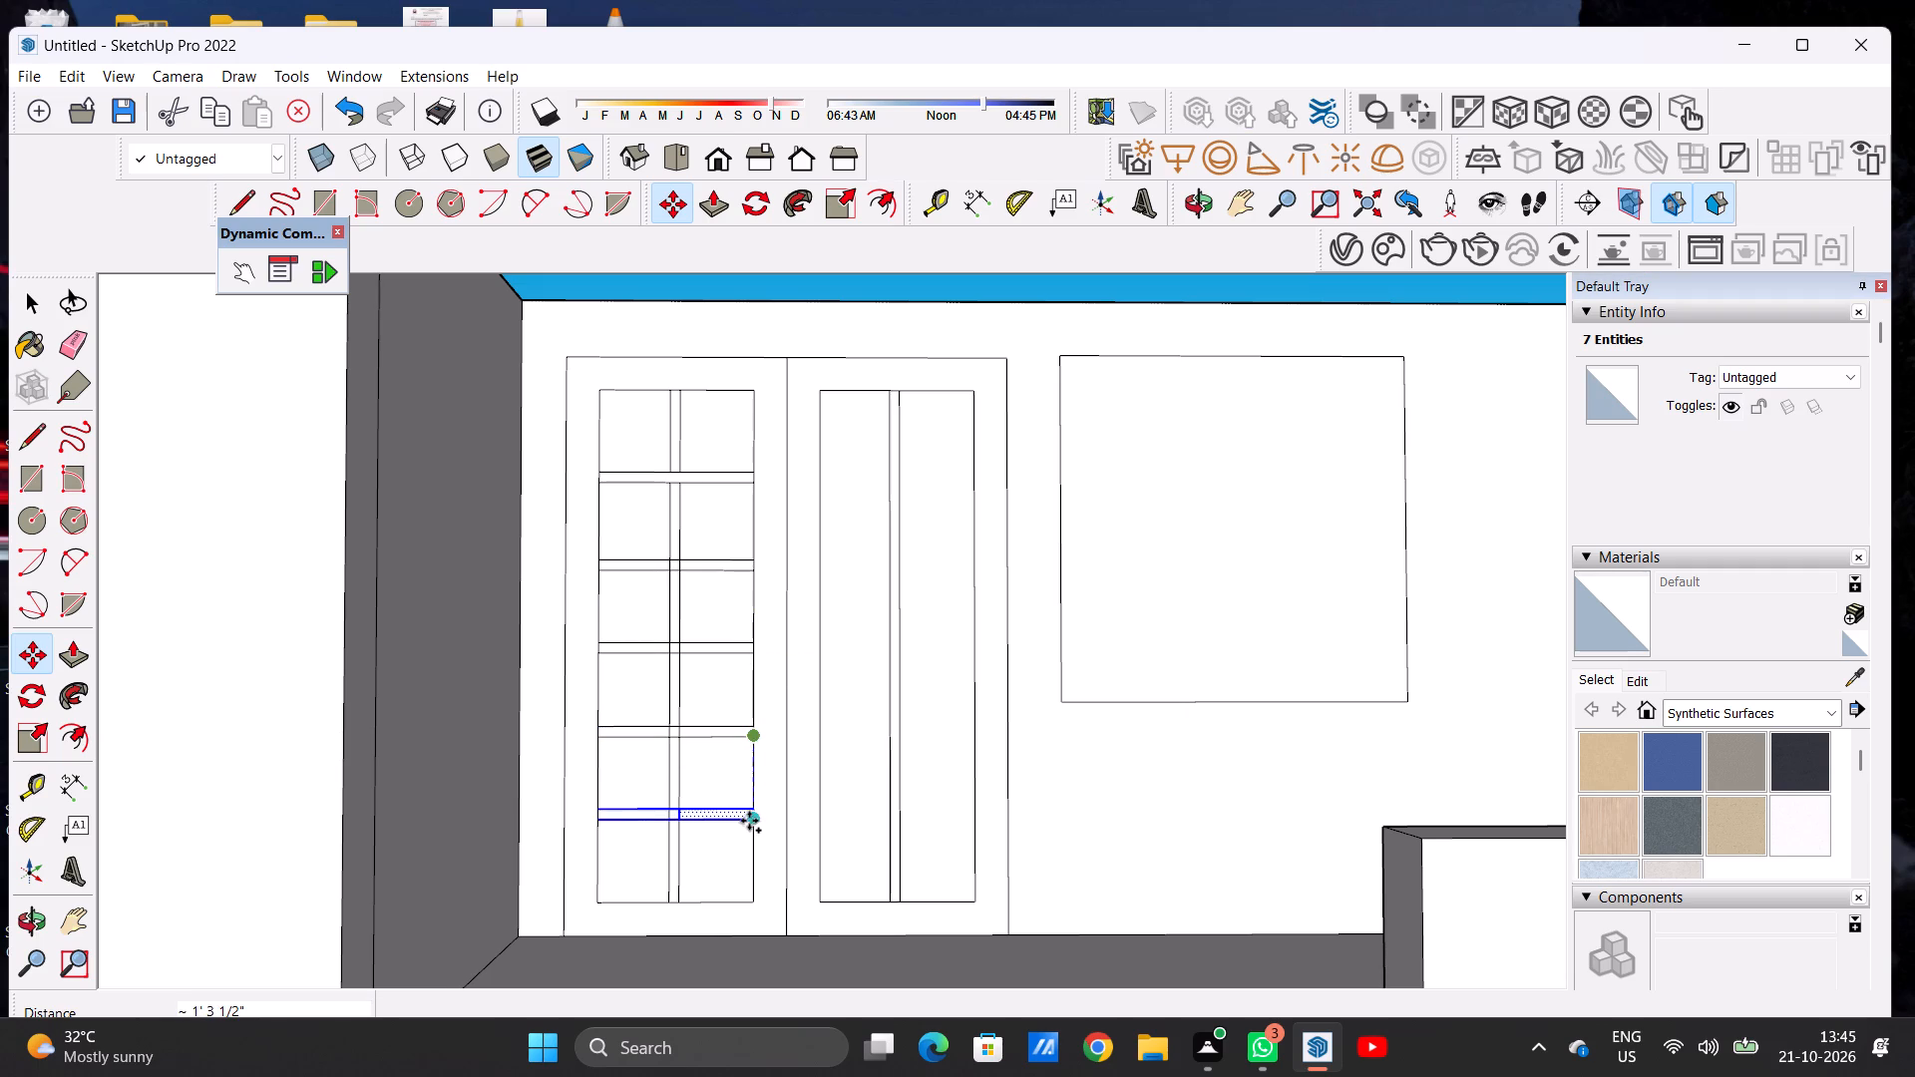
left_click(749, 828)
key("space")
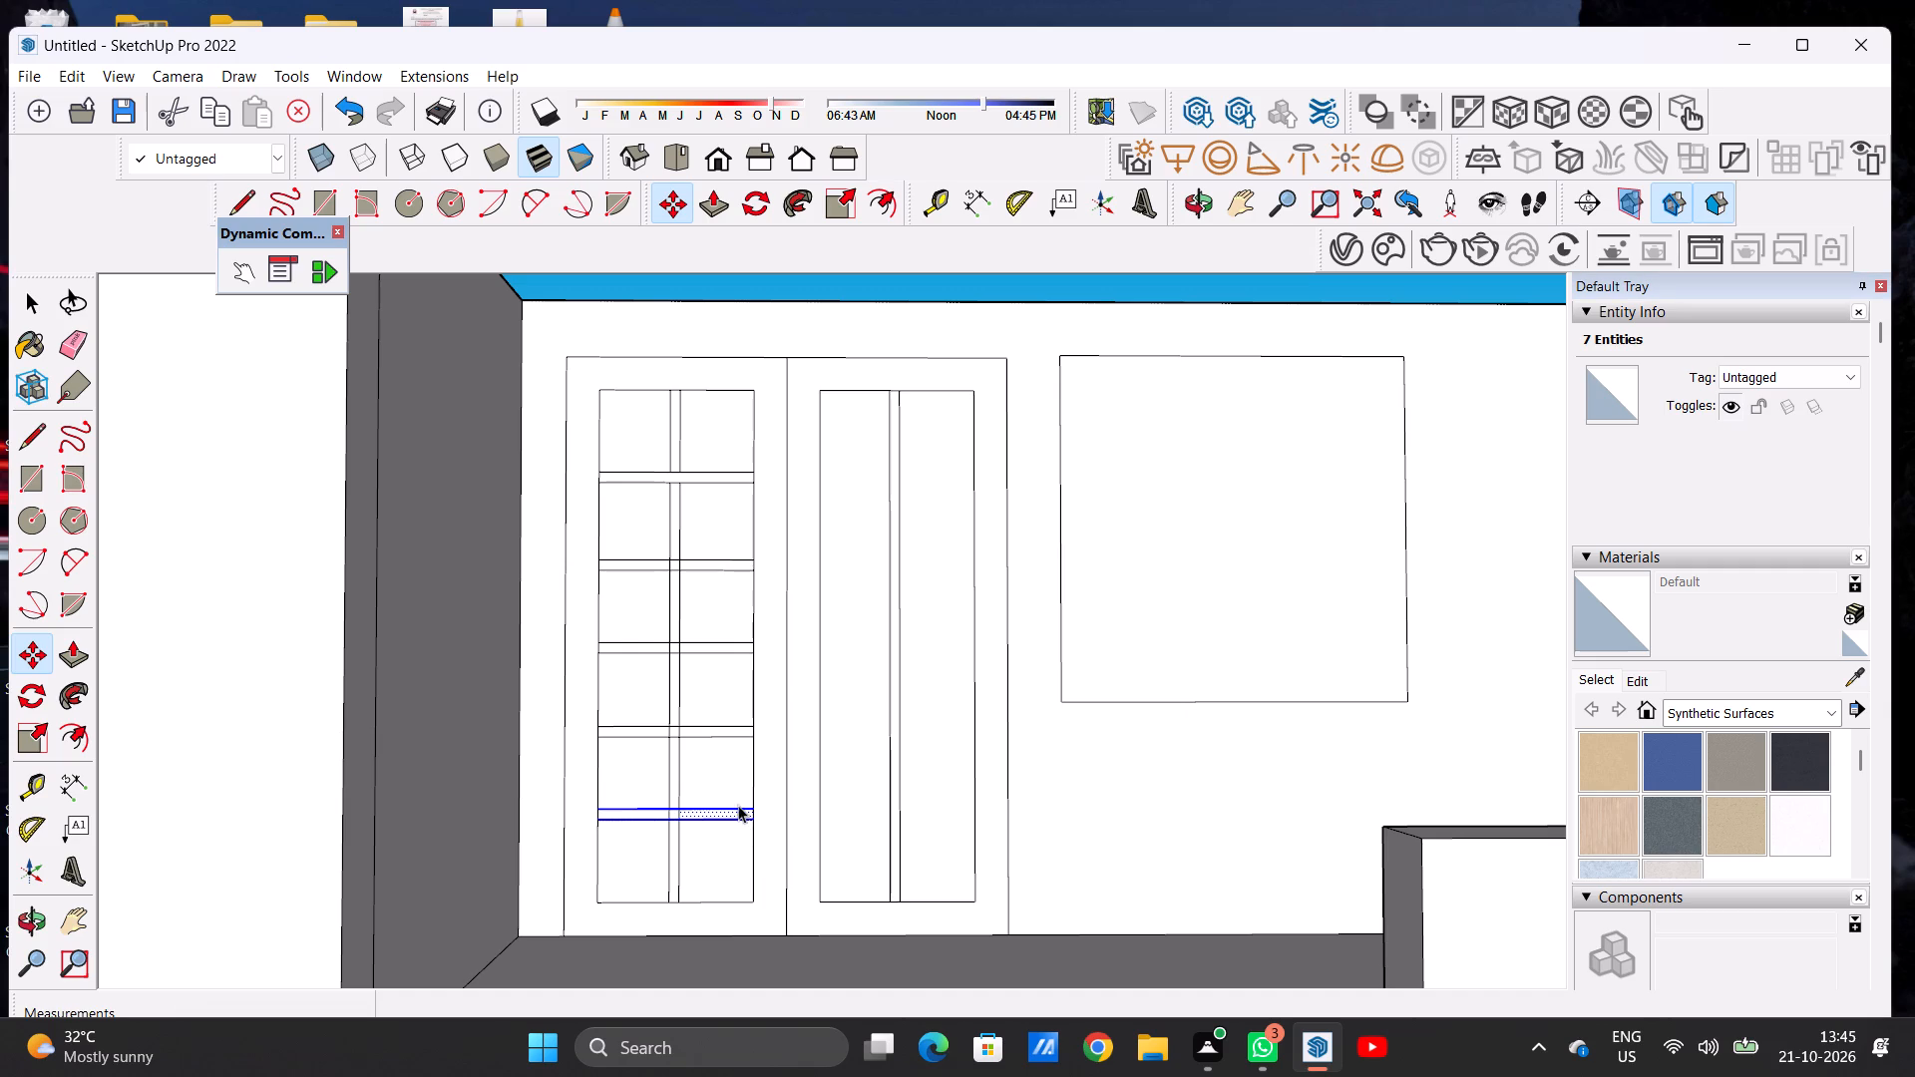
Copy the lowest crossbar horizontally about 3' 5 13/16" into the inner panel of the other leaf.
key("m")
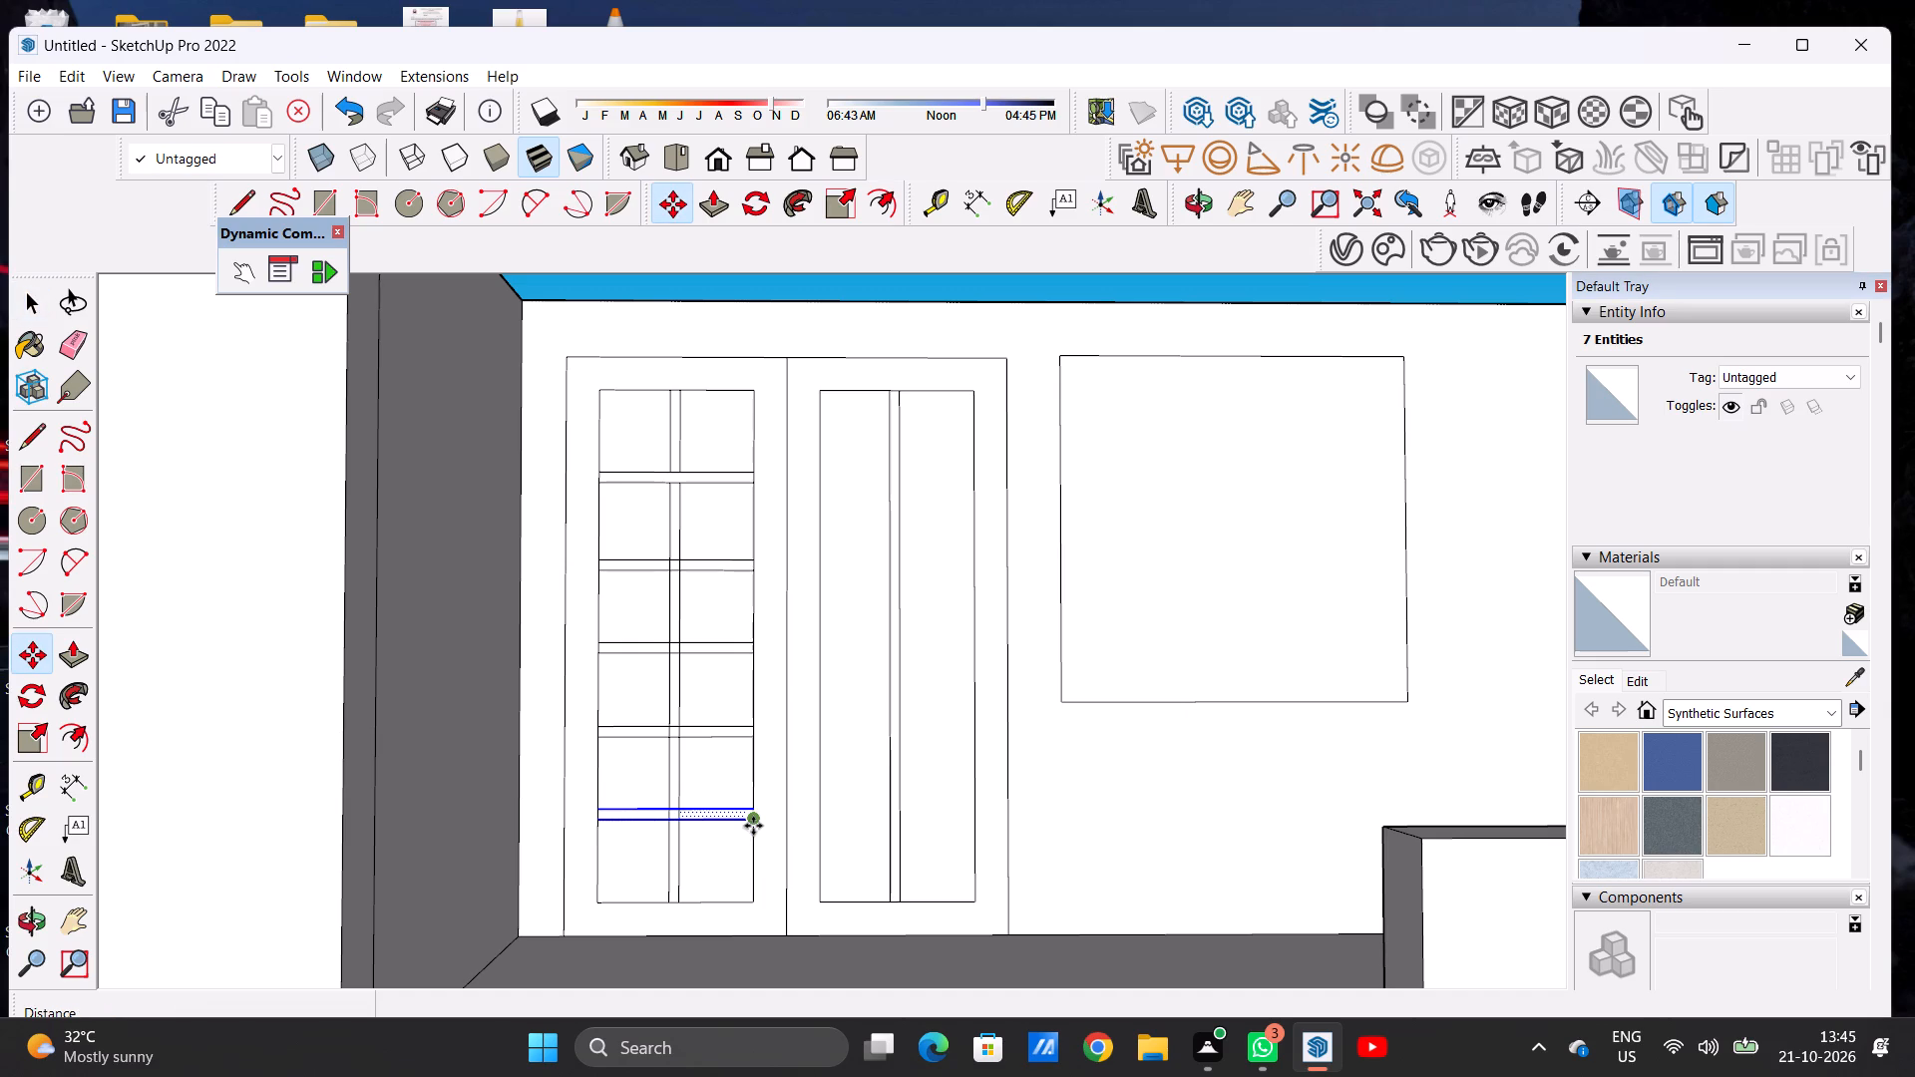
left_click(753, 826)
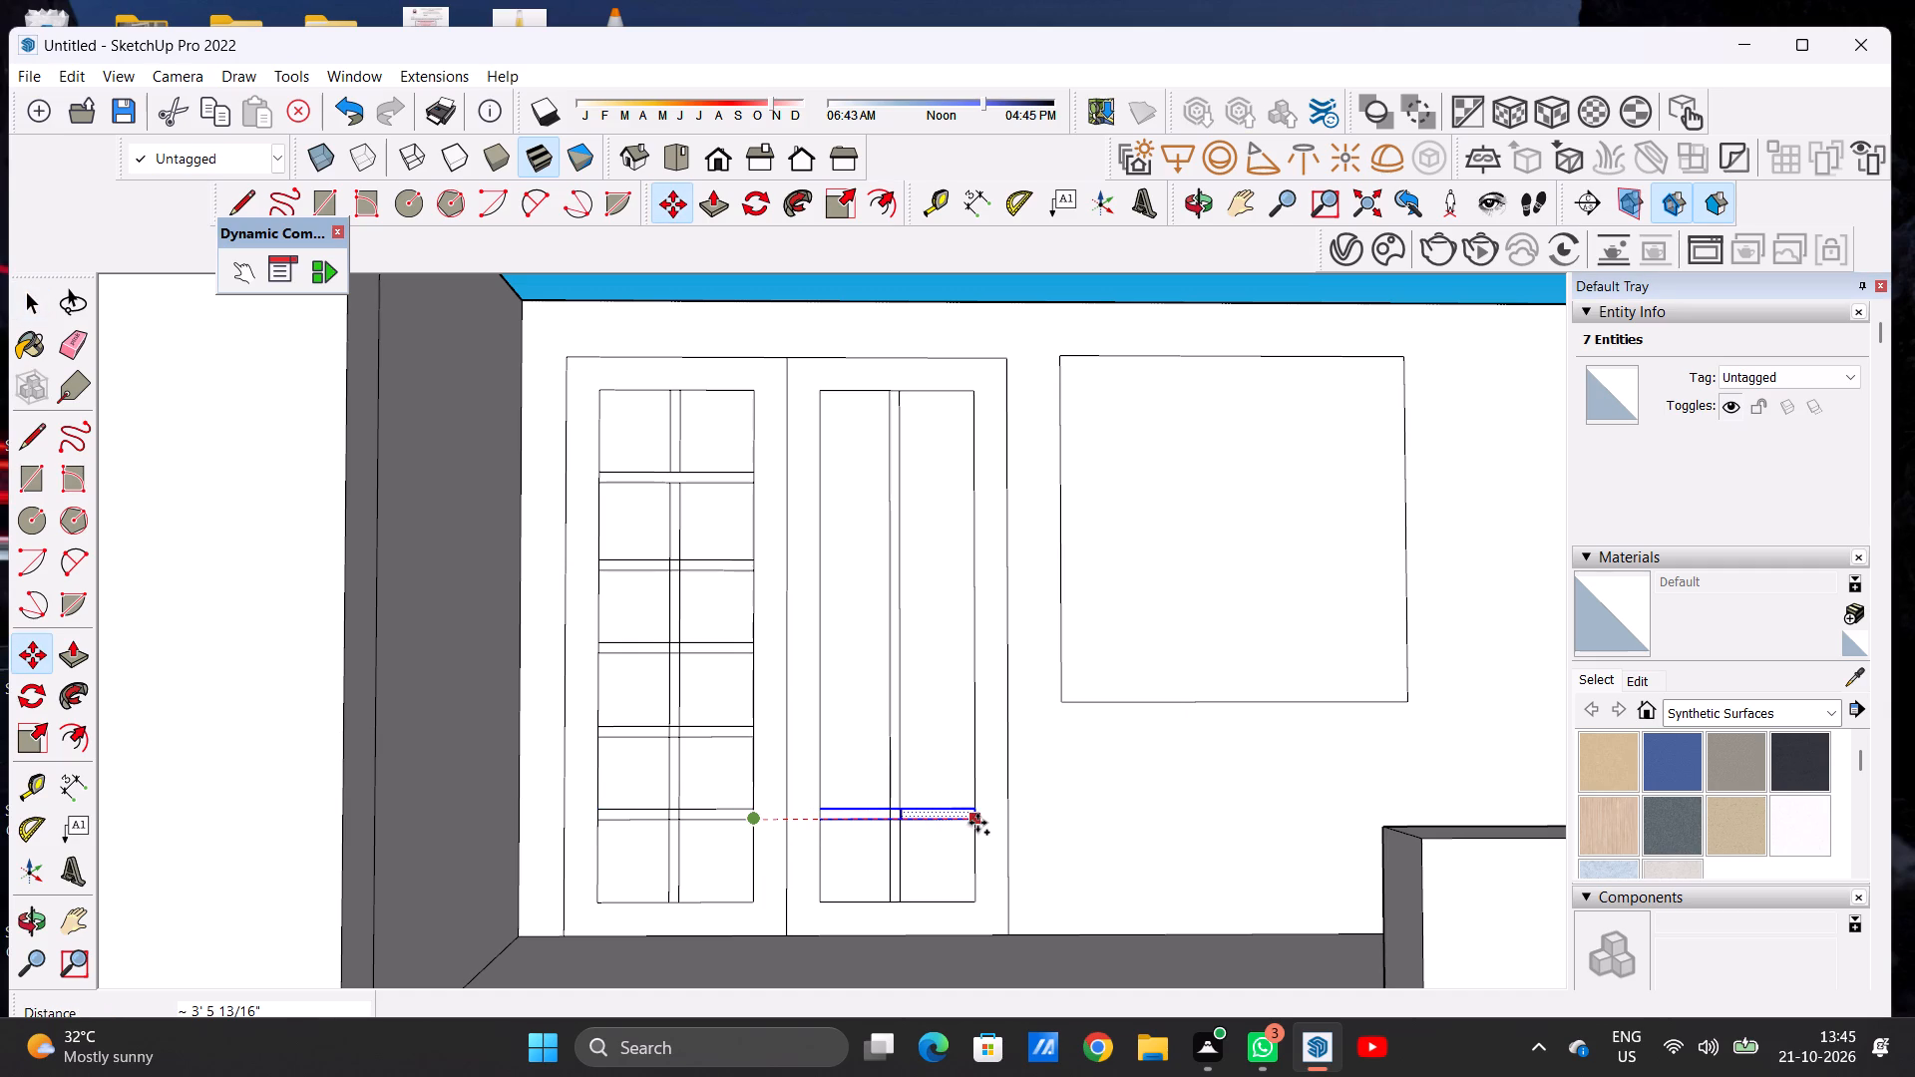
left_click(977, 823)
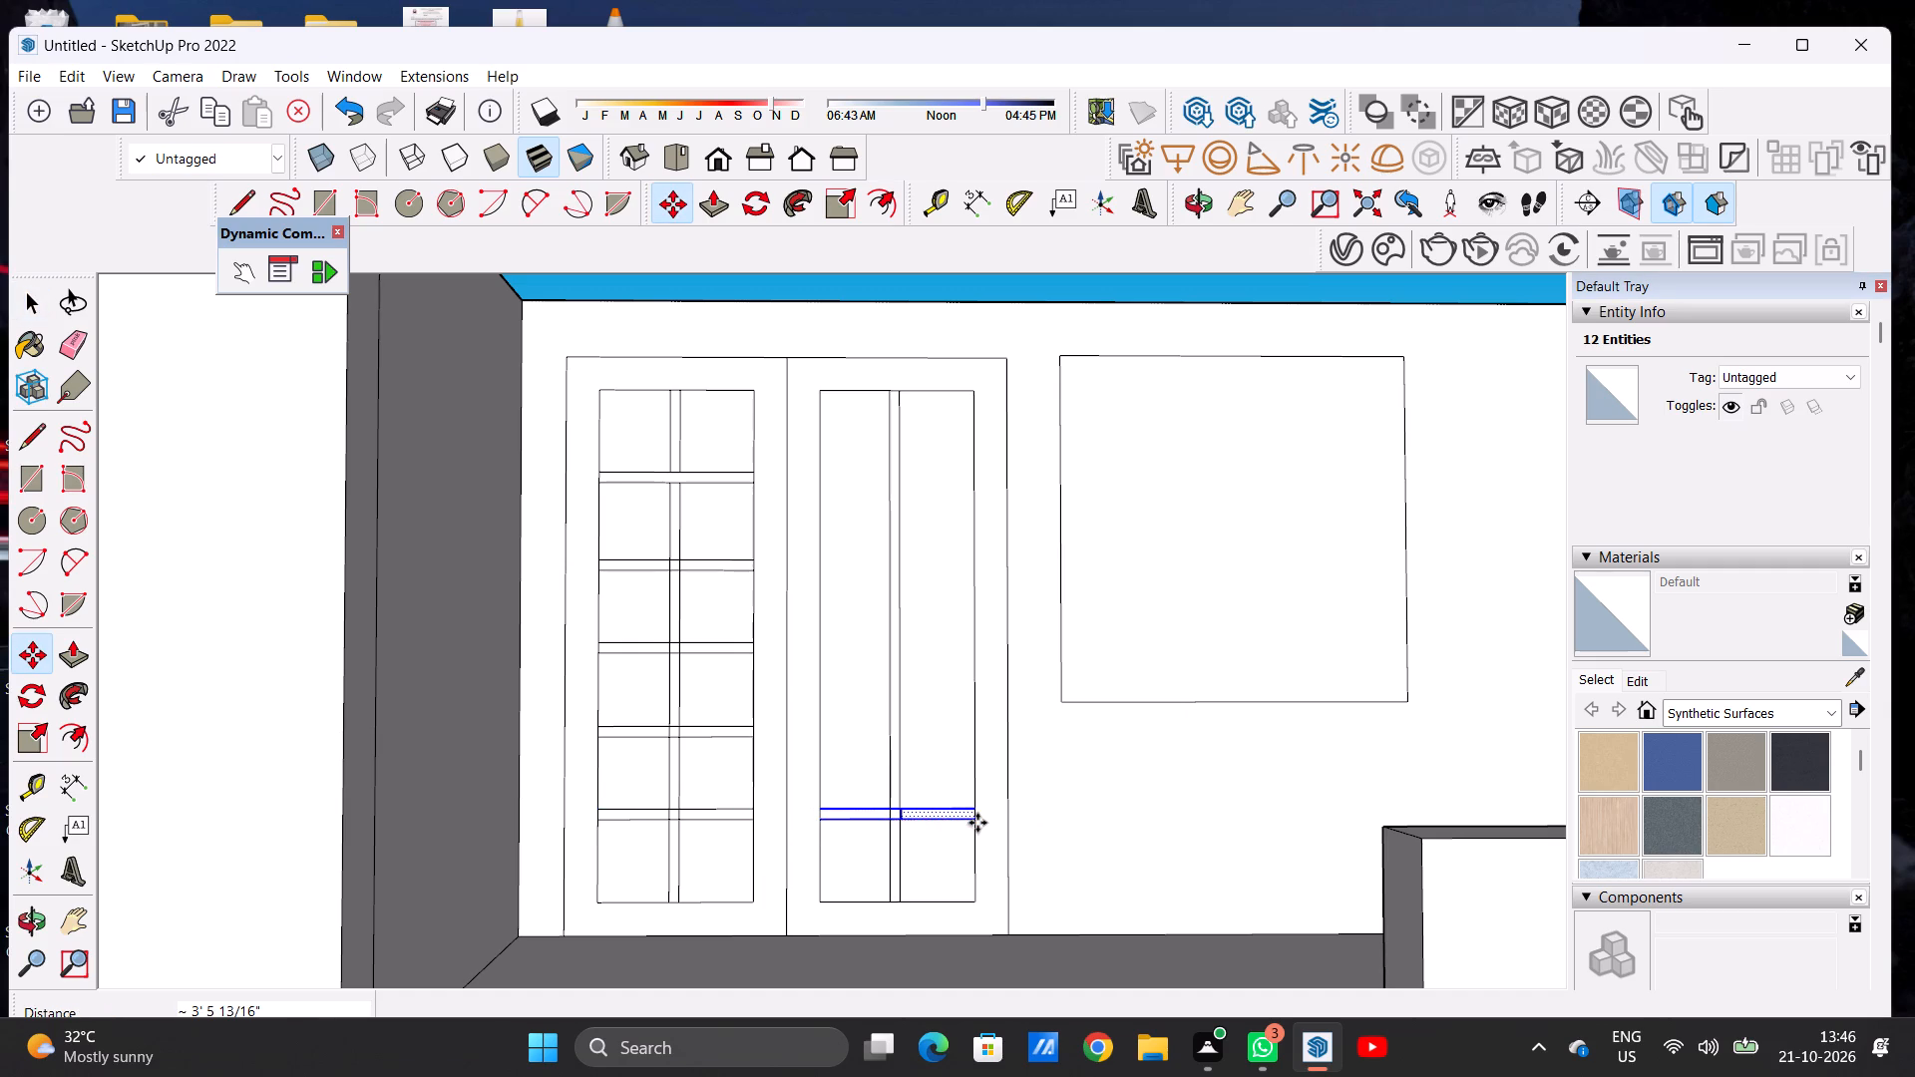
key("space")
Erase the stray short vertical line beside the vertical strip inside the crossbar copied to the other leaf.
scroll(731, 727, "up", 2)
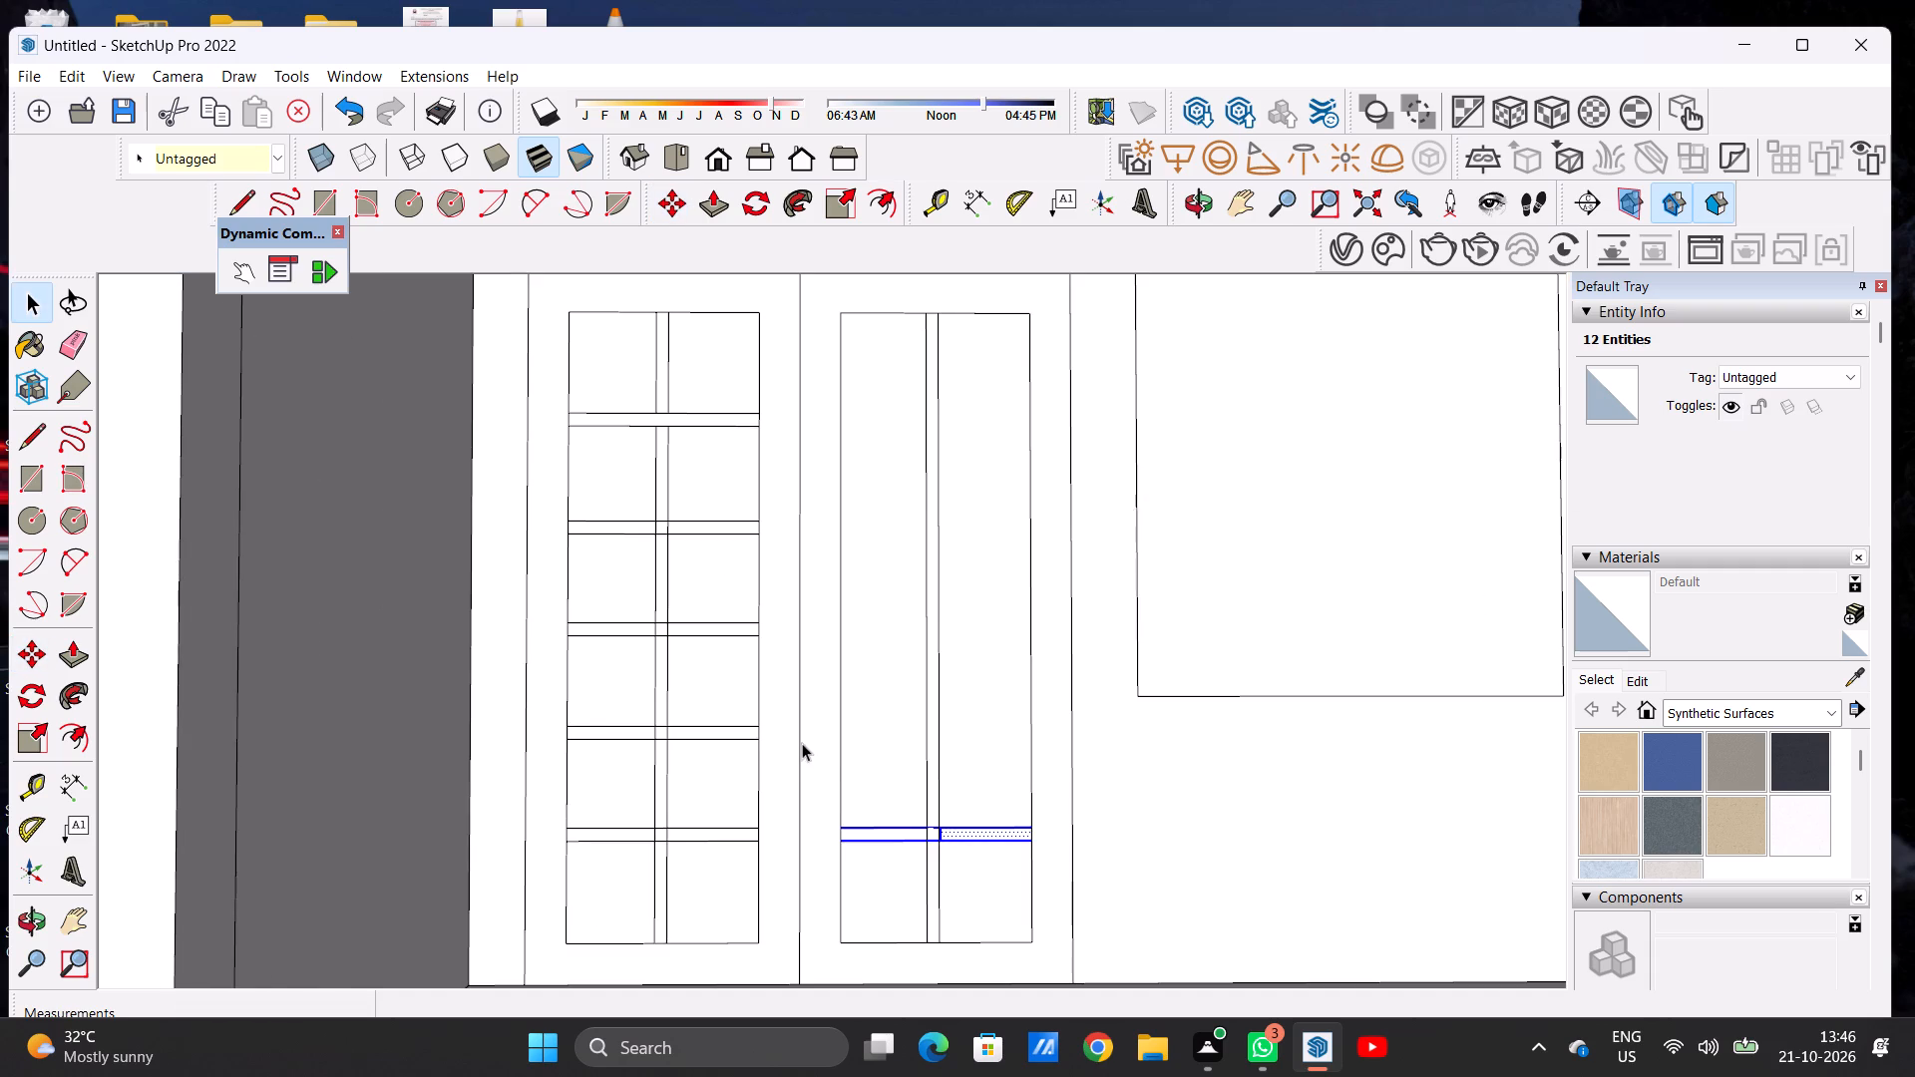
scroll(945, 827, "up", 4)
scroll(894, 795, "down", 1)
scroll(894, 795, "up", 1)
scroll(894, 795, "down", 15)
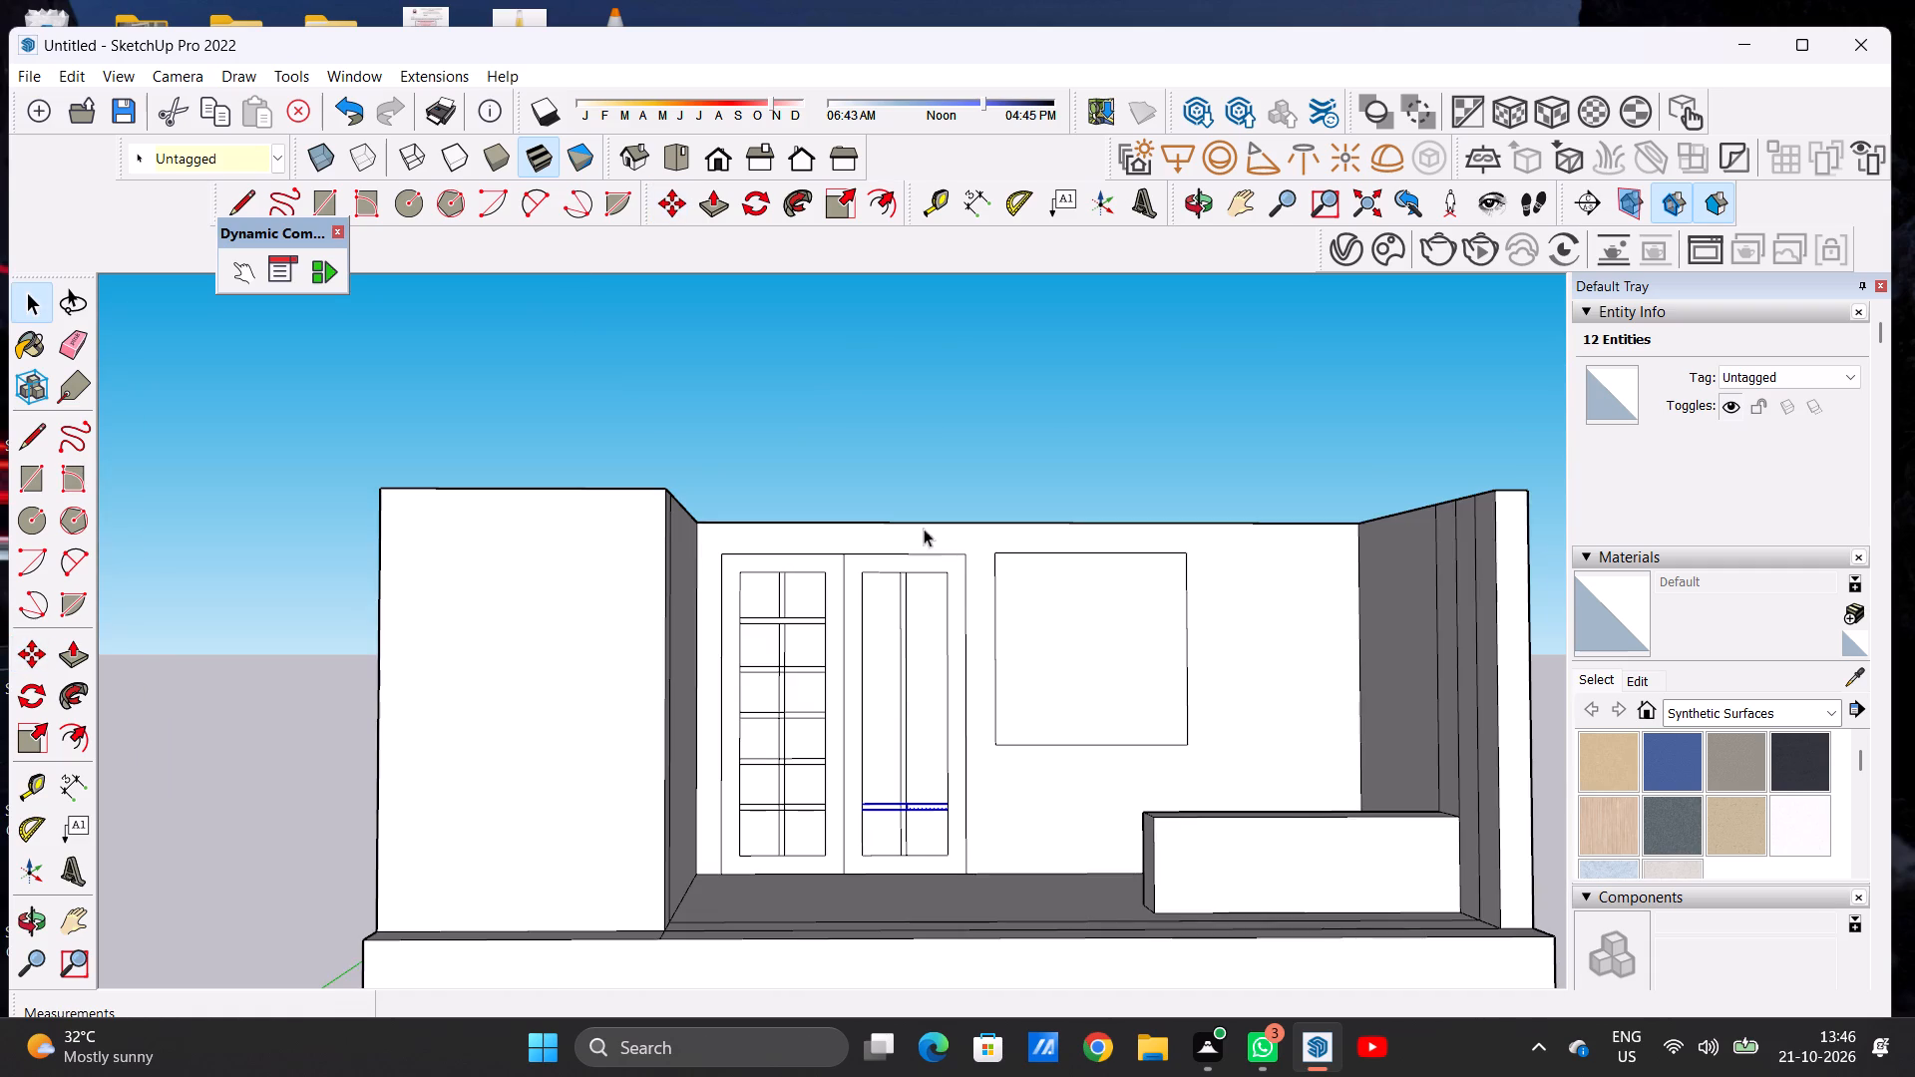
left_click(929, 429)
scroll(883, 751, "up", 6)
scroll(940, 861, "up", 11)
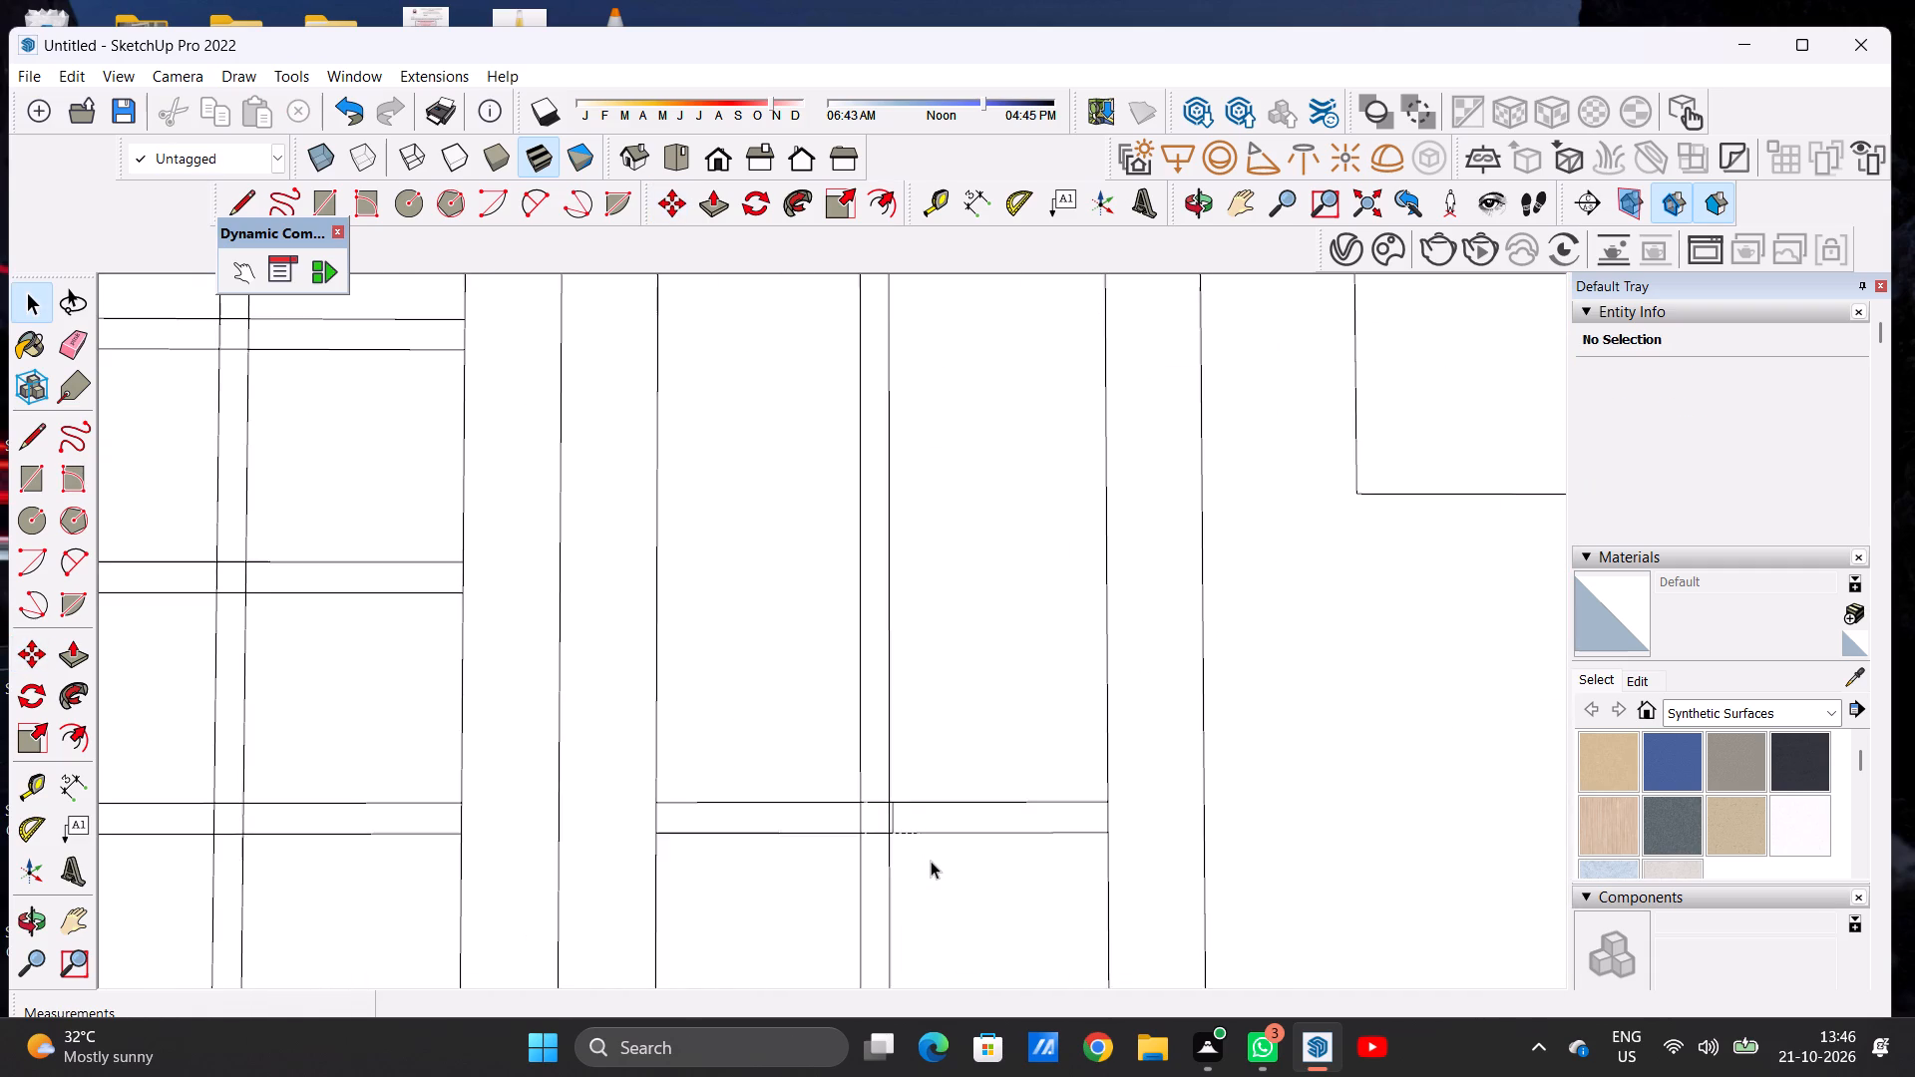
scroll(931, 861, "up", 7)
scroll(816, 786, "down", 4)
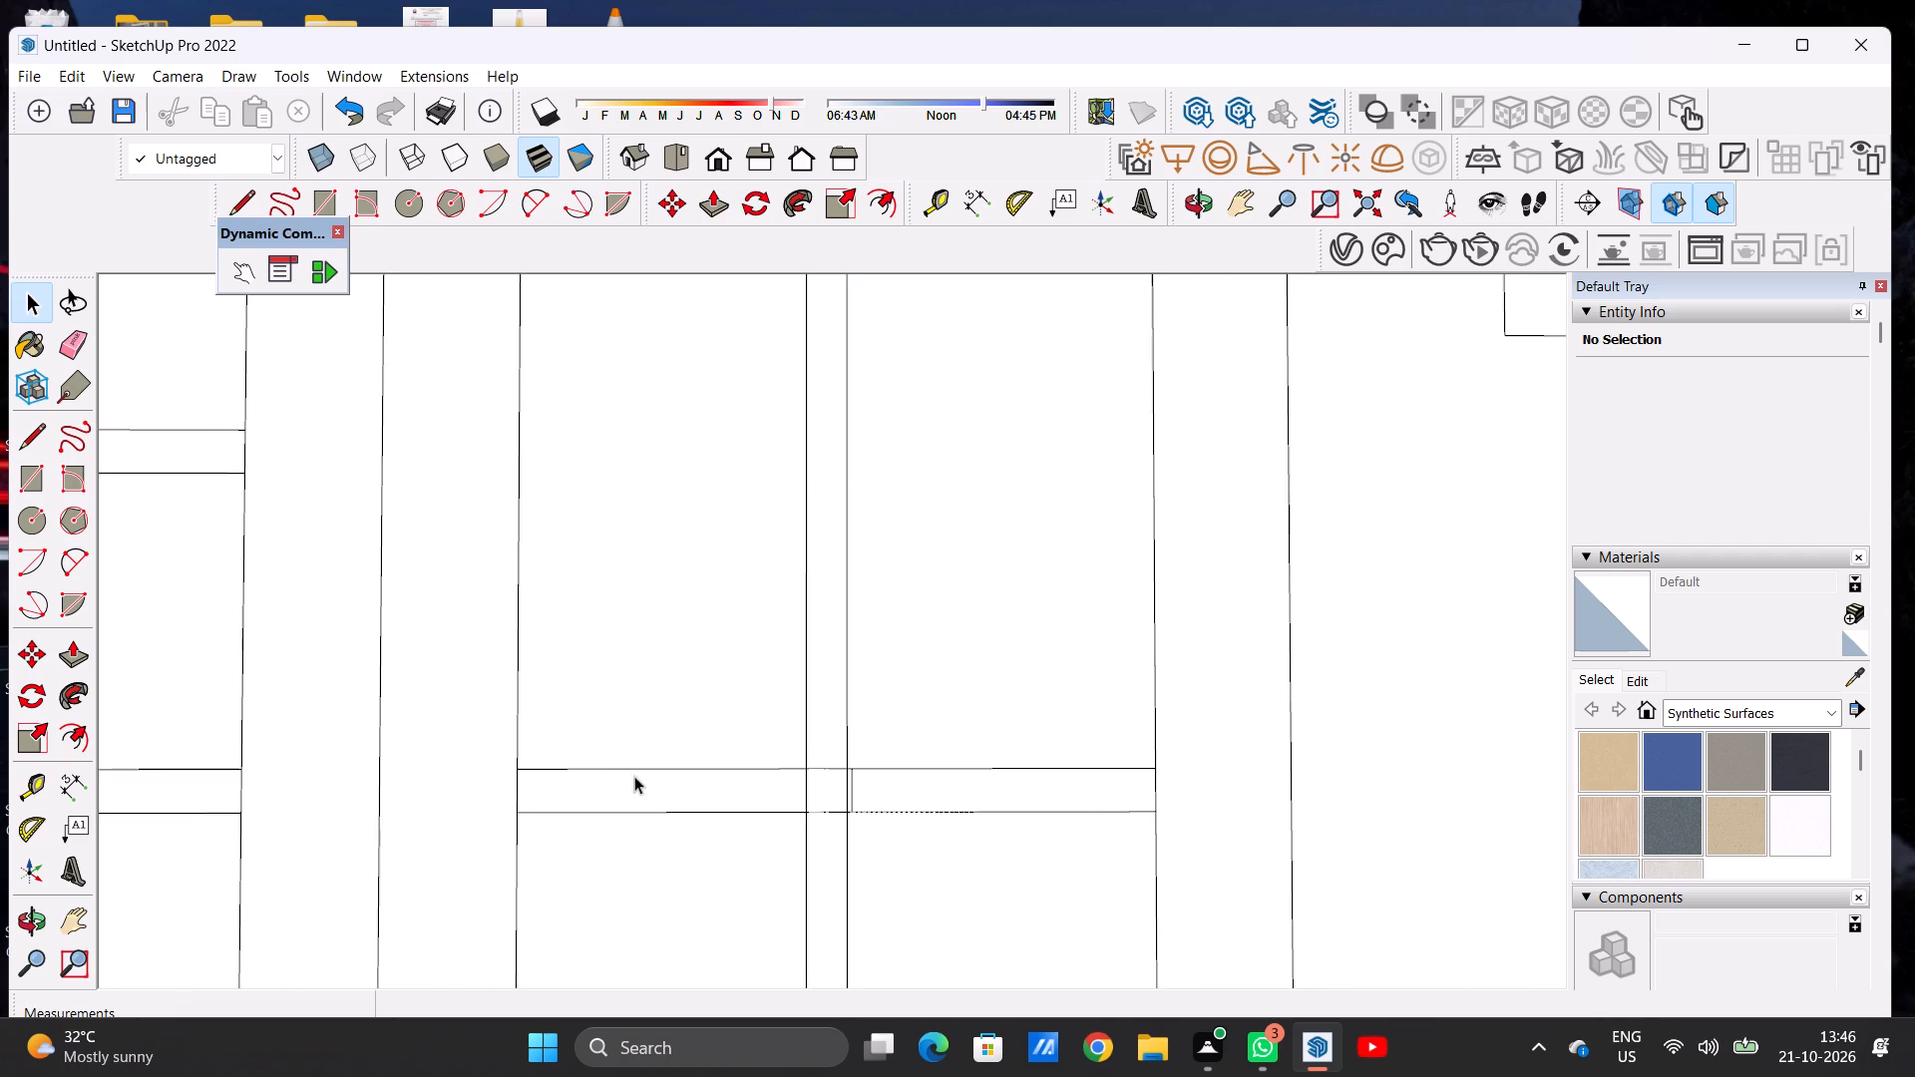
scroll(664, 801, "up", 2)
scroll(649, 800, "down", 1)
scroll(643, 798, "up", 2)
scroll(431, 776, "down", 6)
scroll(768, 806, "up", 1)
scroll(769, 804, "down", 1)
scroll(771, 802, "up", 6)
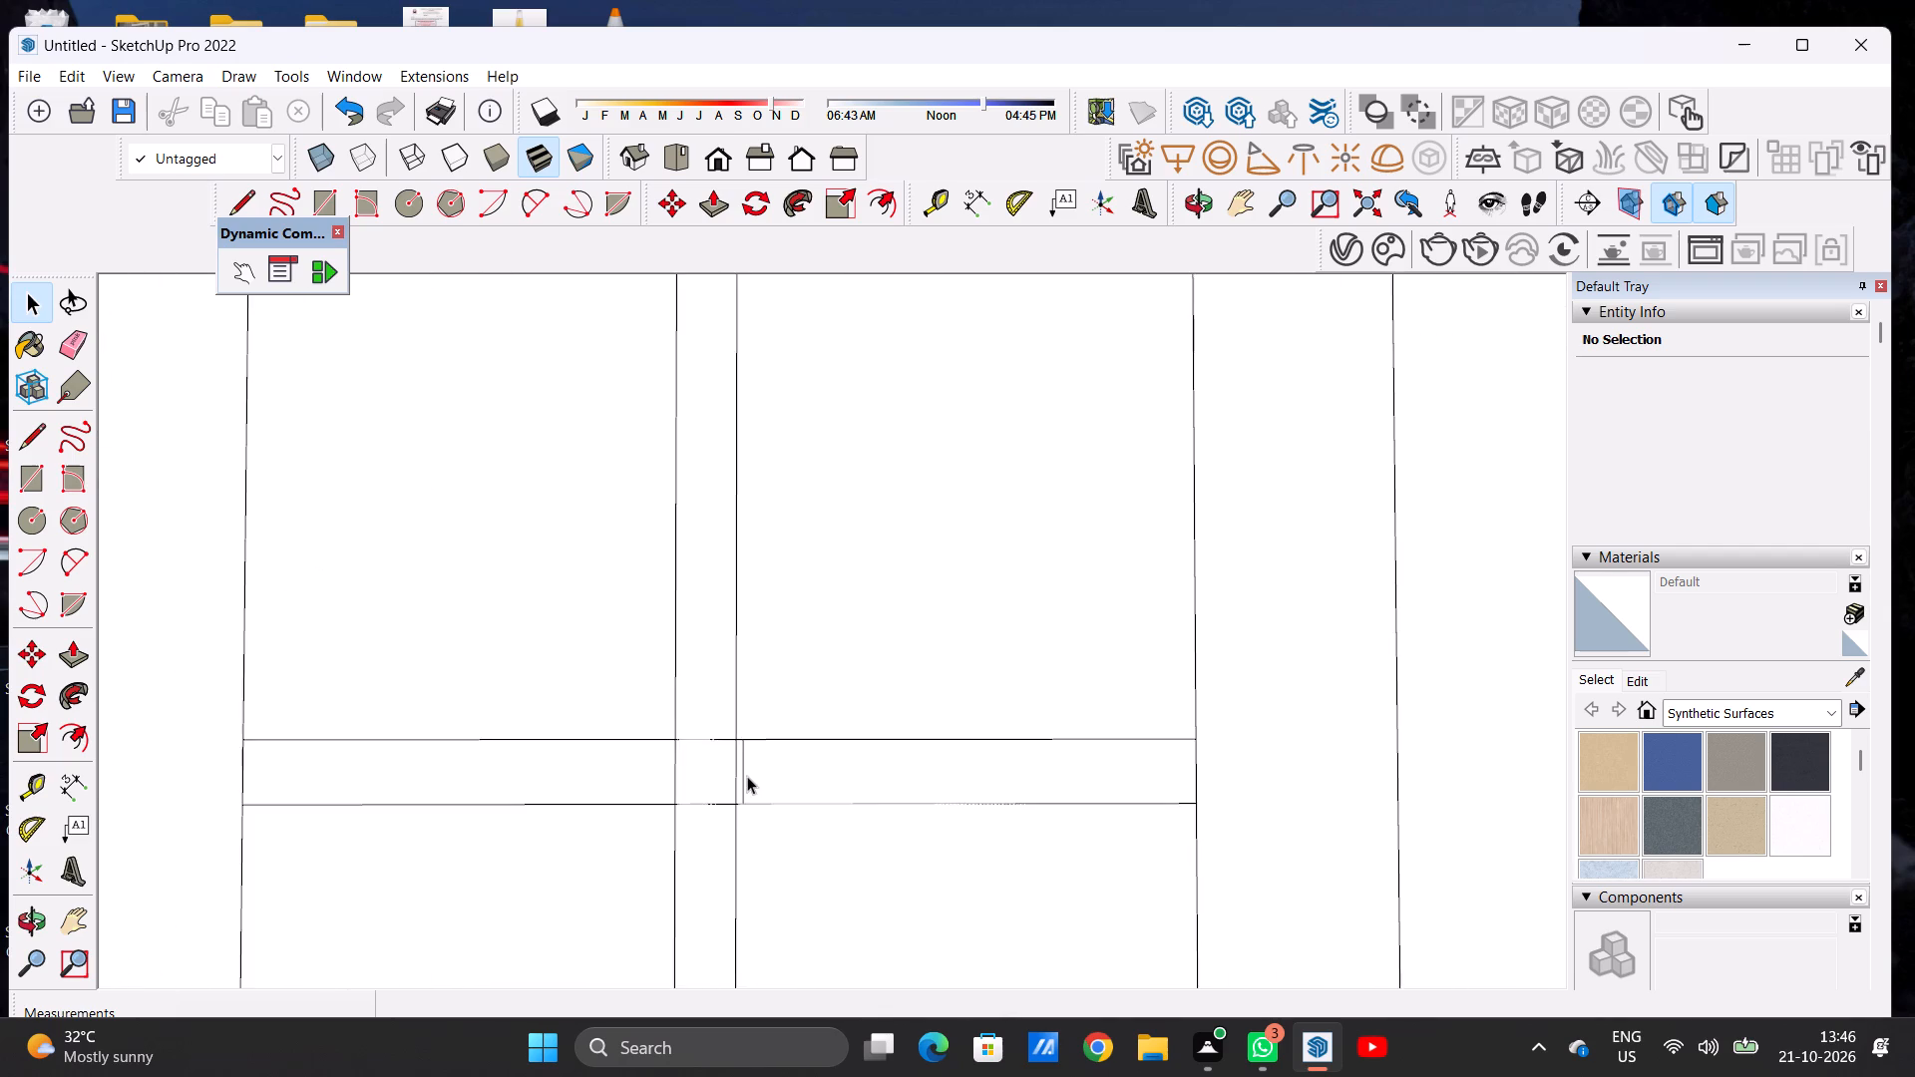
scroll(747, 776, "up", 13)
key("e")
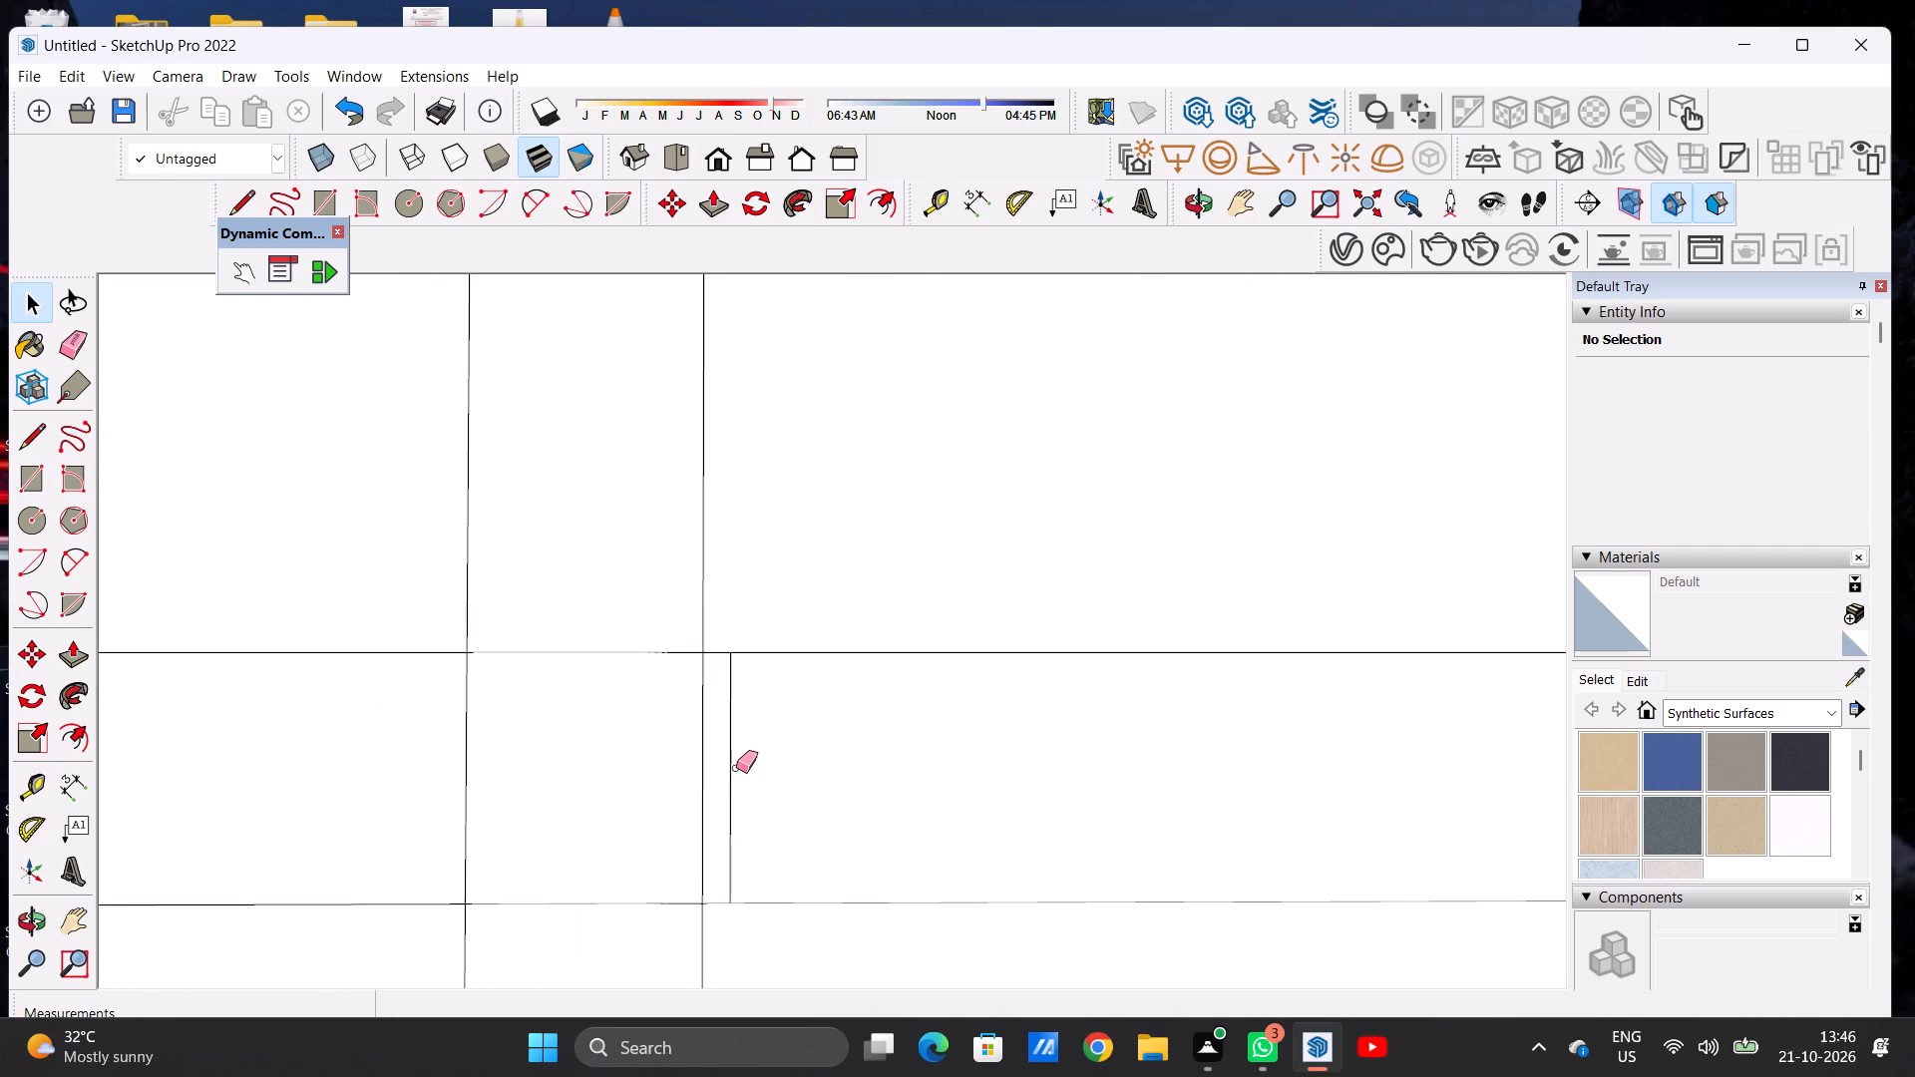
left_click(725, 778)
Erase both vertical strip edges inside the crossbar of the leaf farther from the solid block.
scroll(746, 782, "down", 20)
scroll(746, 782, "down", 1)
scroll(966, 769, "down", 1)
scroll(968, 769, "up", 4)
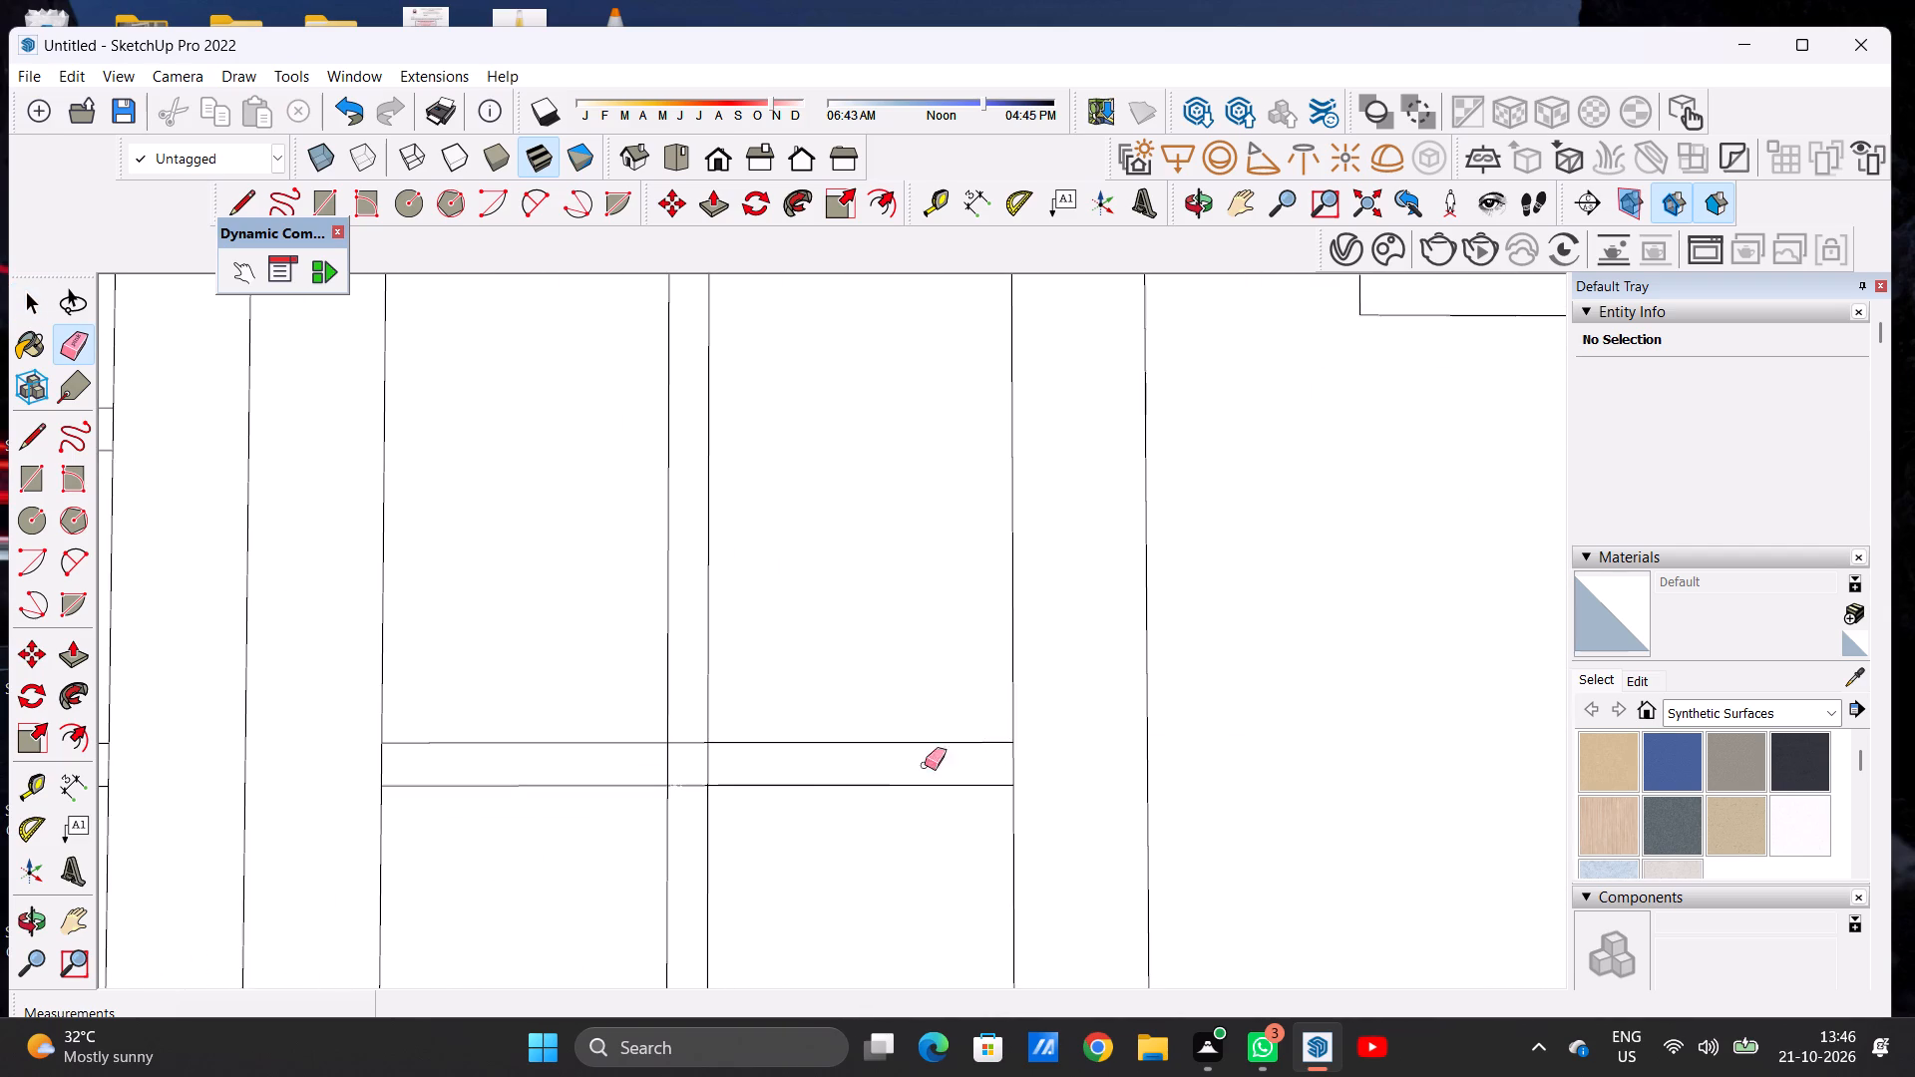
scroll(649, 778, "up", 8)
left_click_drag(607, 755, 730, 758)
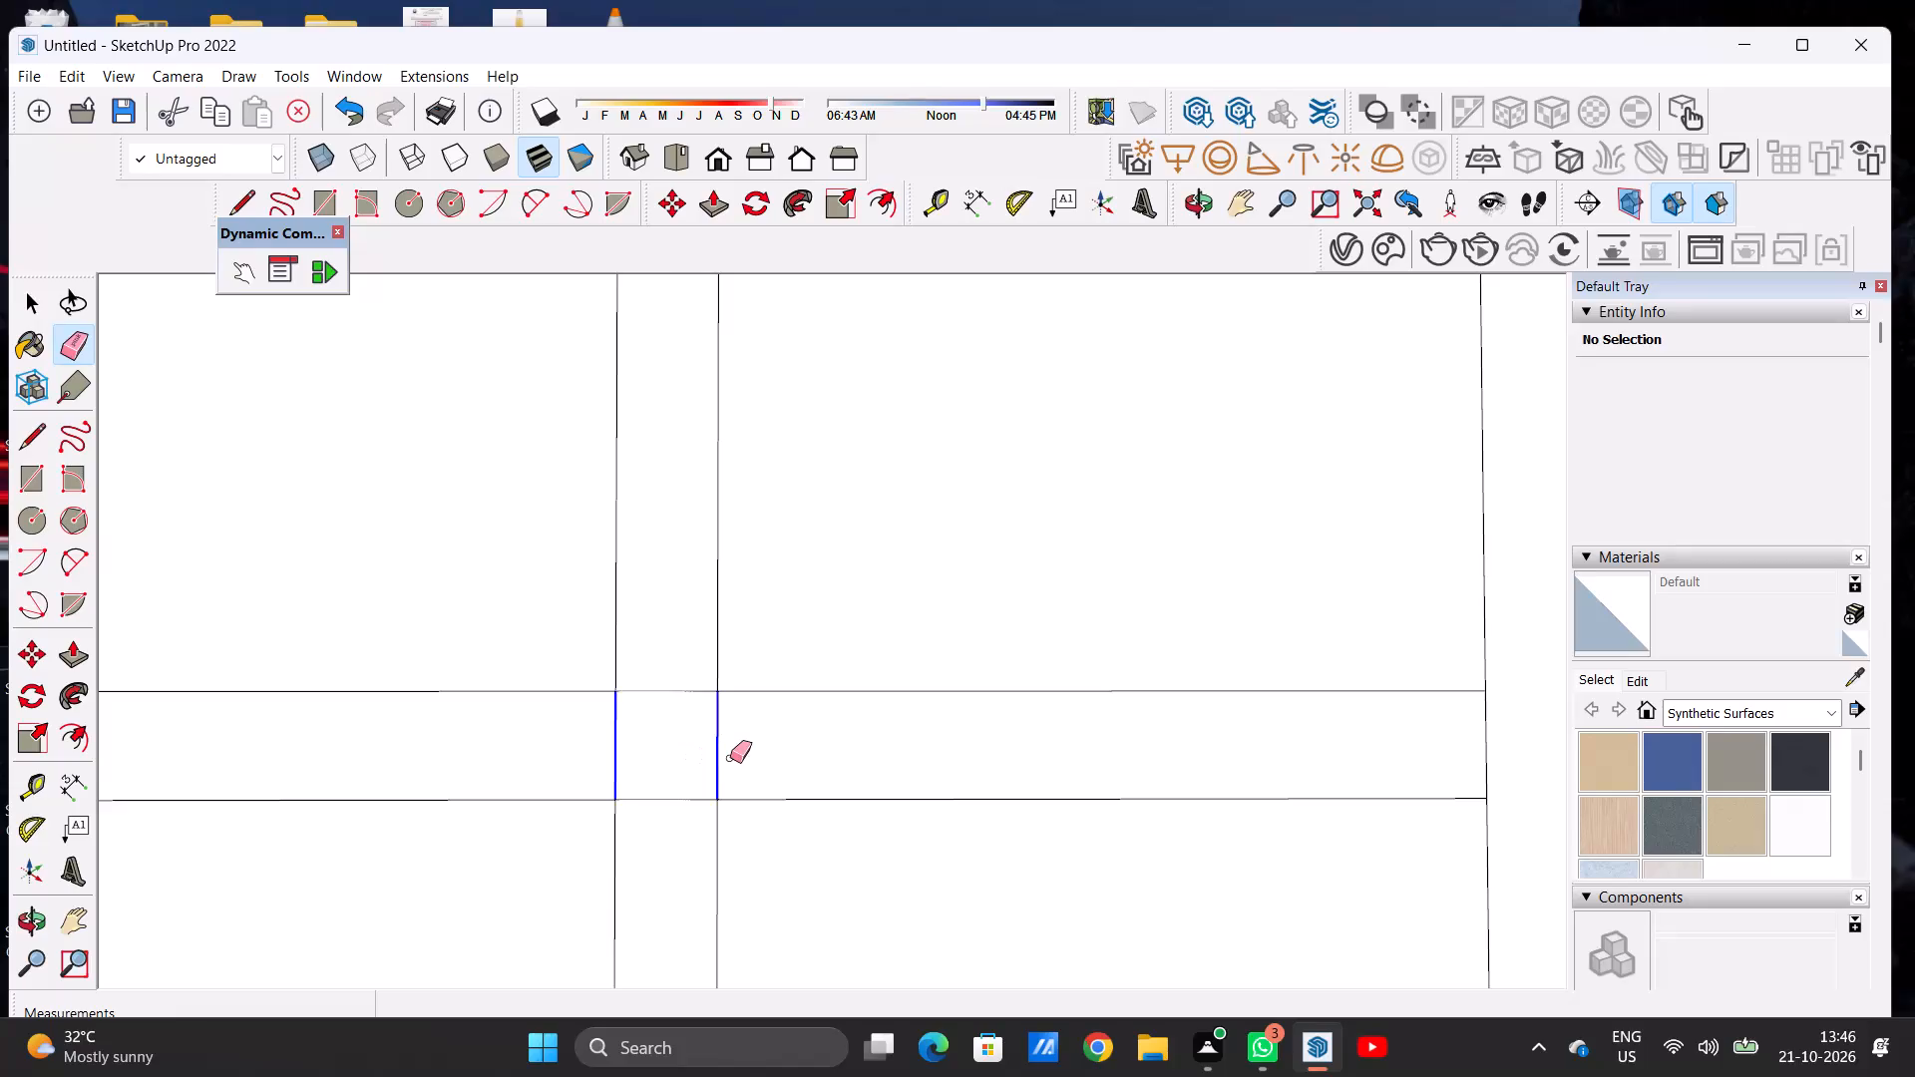
scroll(682, 762, "down", 1)
key("space")
Copy the cleaned crossbar about 1' 3 1/2" up the same panel, level with the neighbouring leaf's crossbar.
scroll(682, 762, "down", 17)
scroll(796, 756, "up", 4)
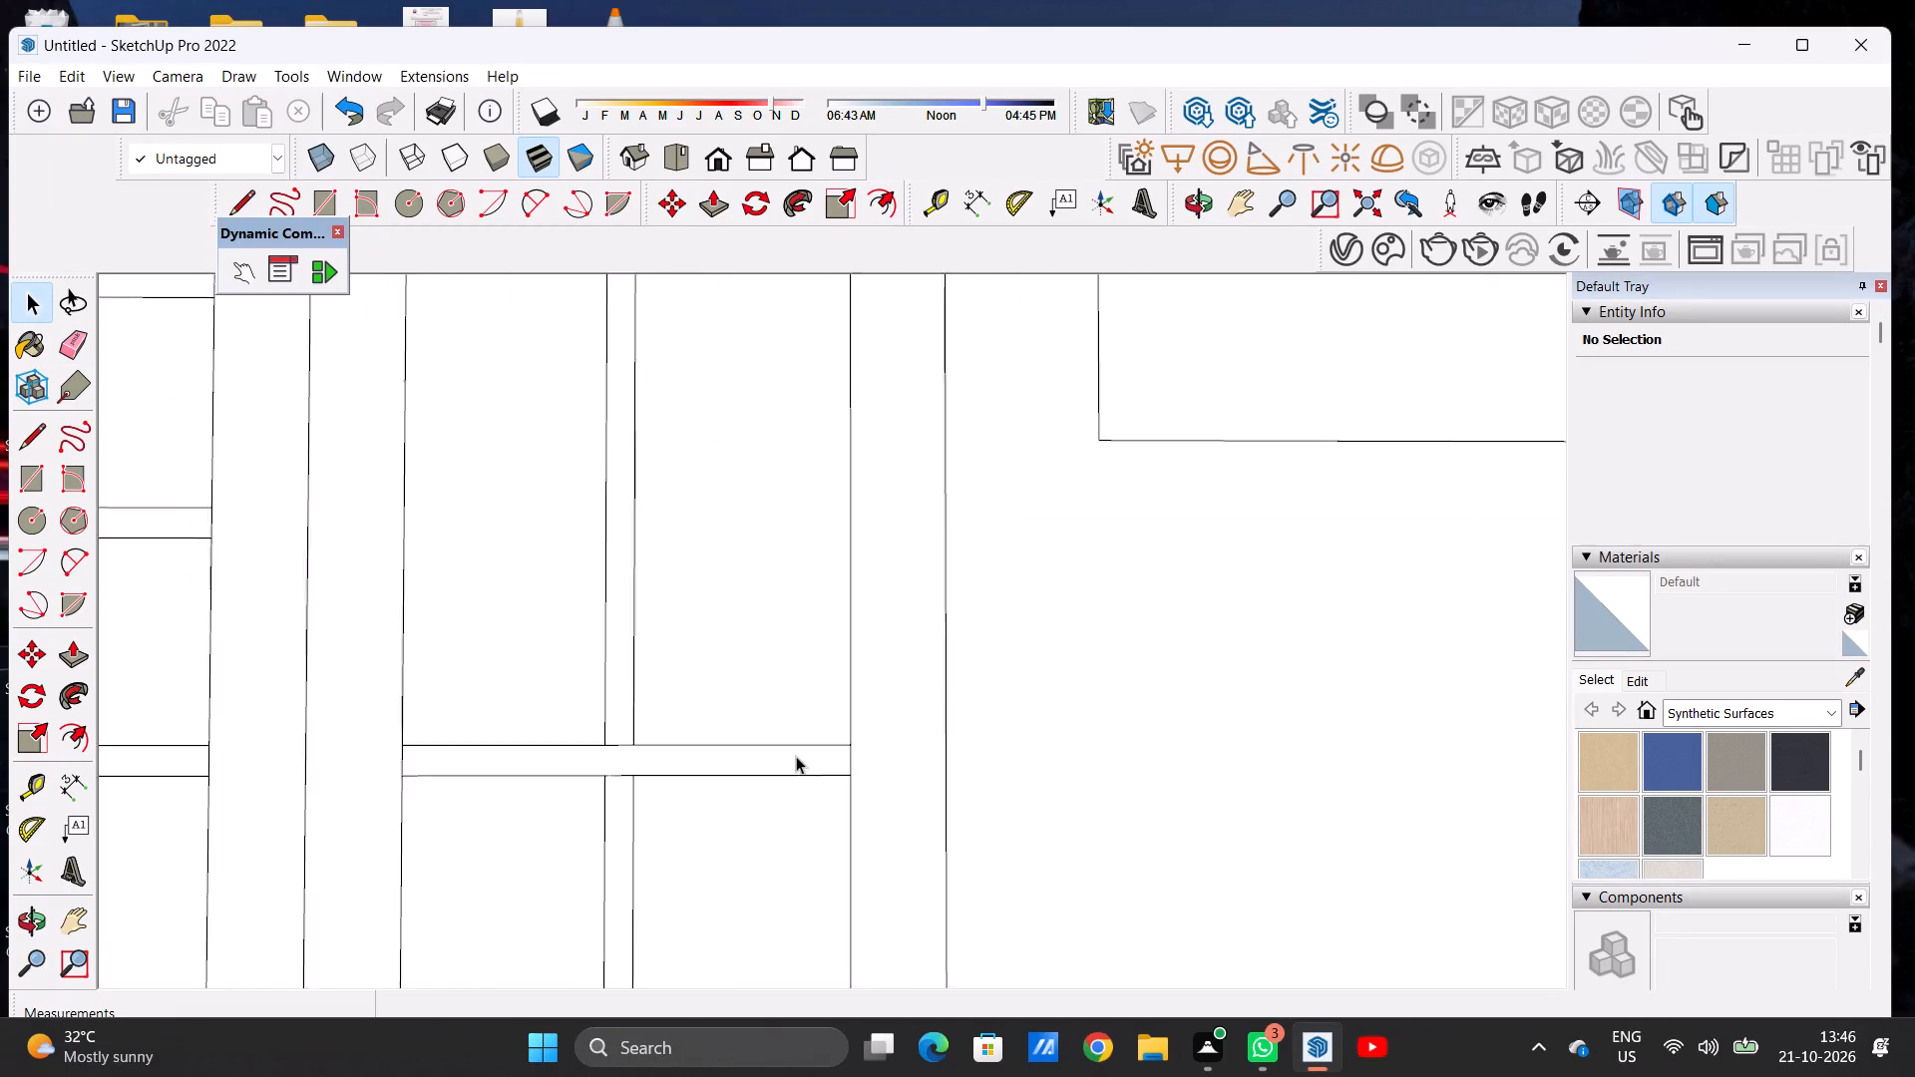
scroll(796, 756, "up", 3)
double_click(796, 754)
key("m")
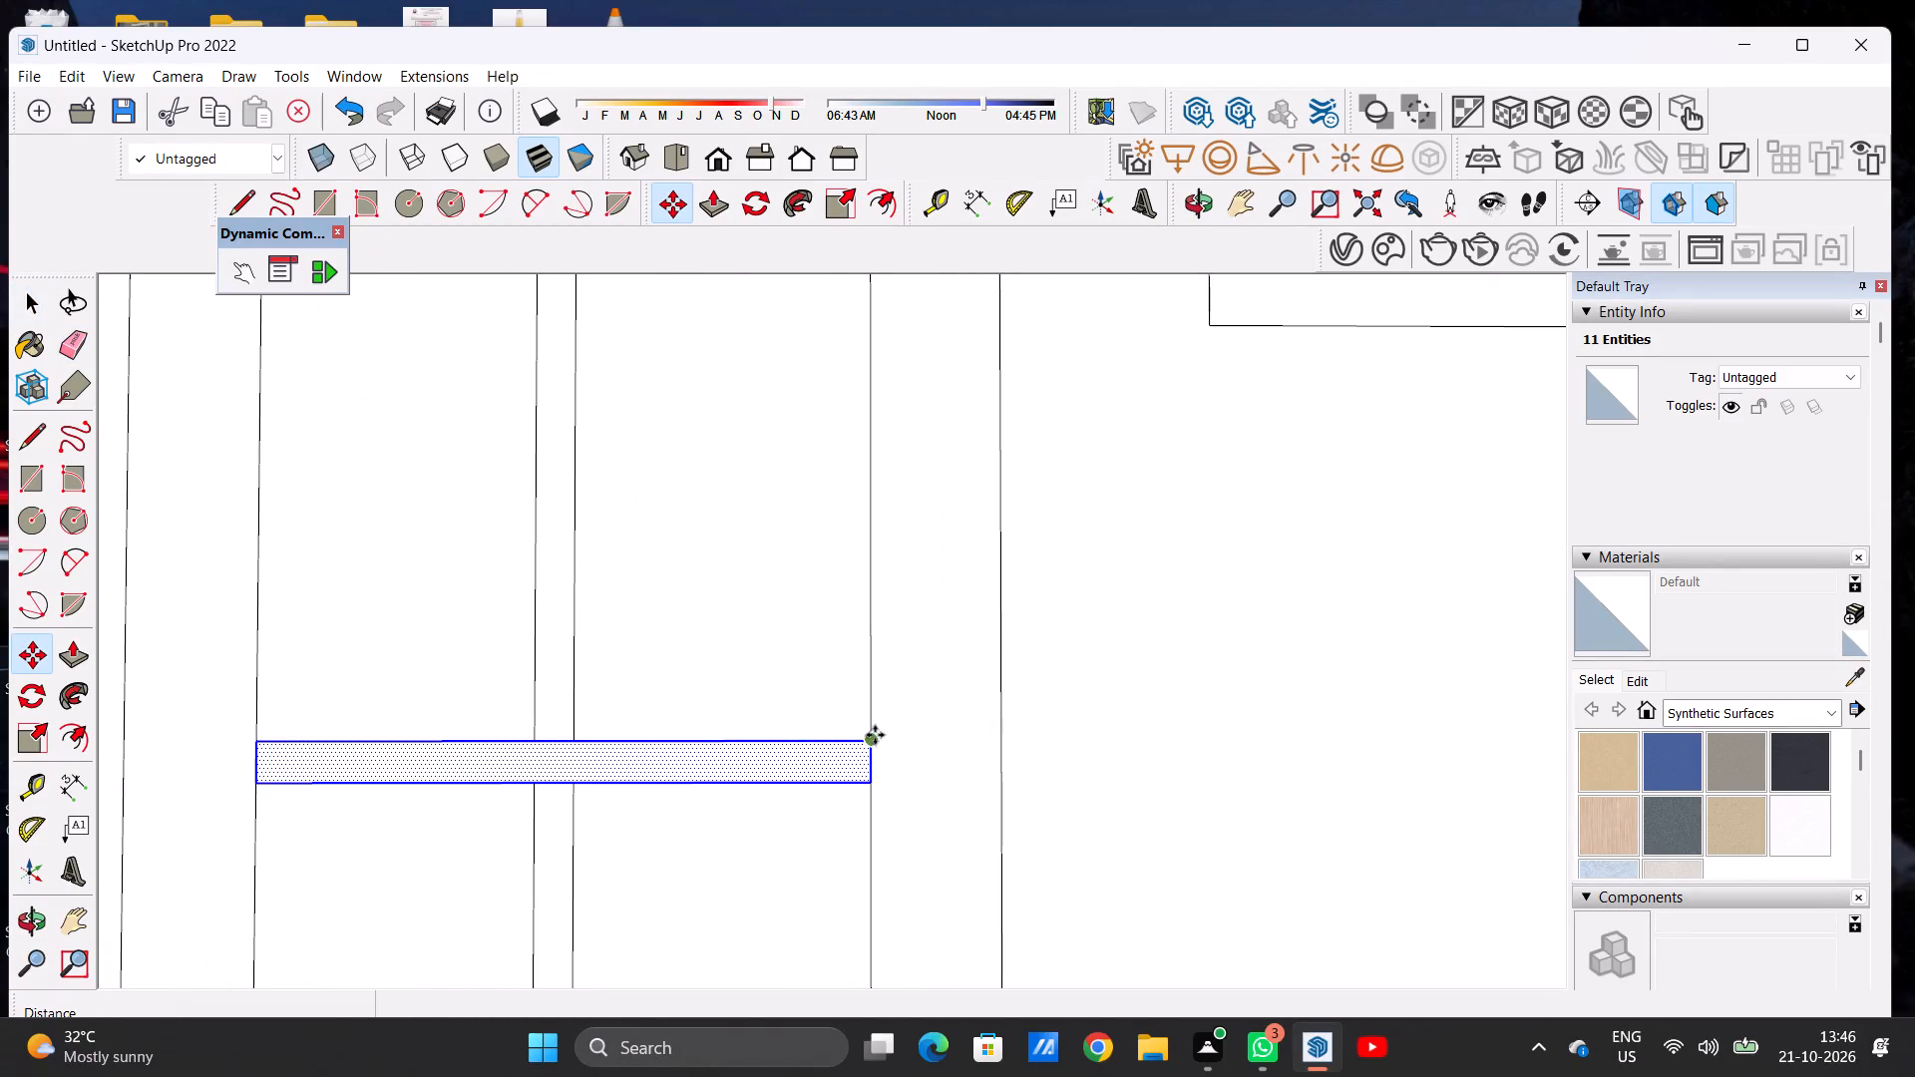
scroll(751, 807, "down", 11)
scroll(744, 821, "up", 1)
scroll(744, 821, "down", 3)
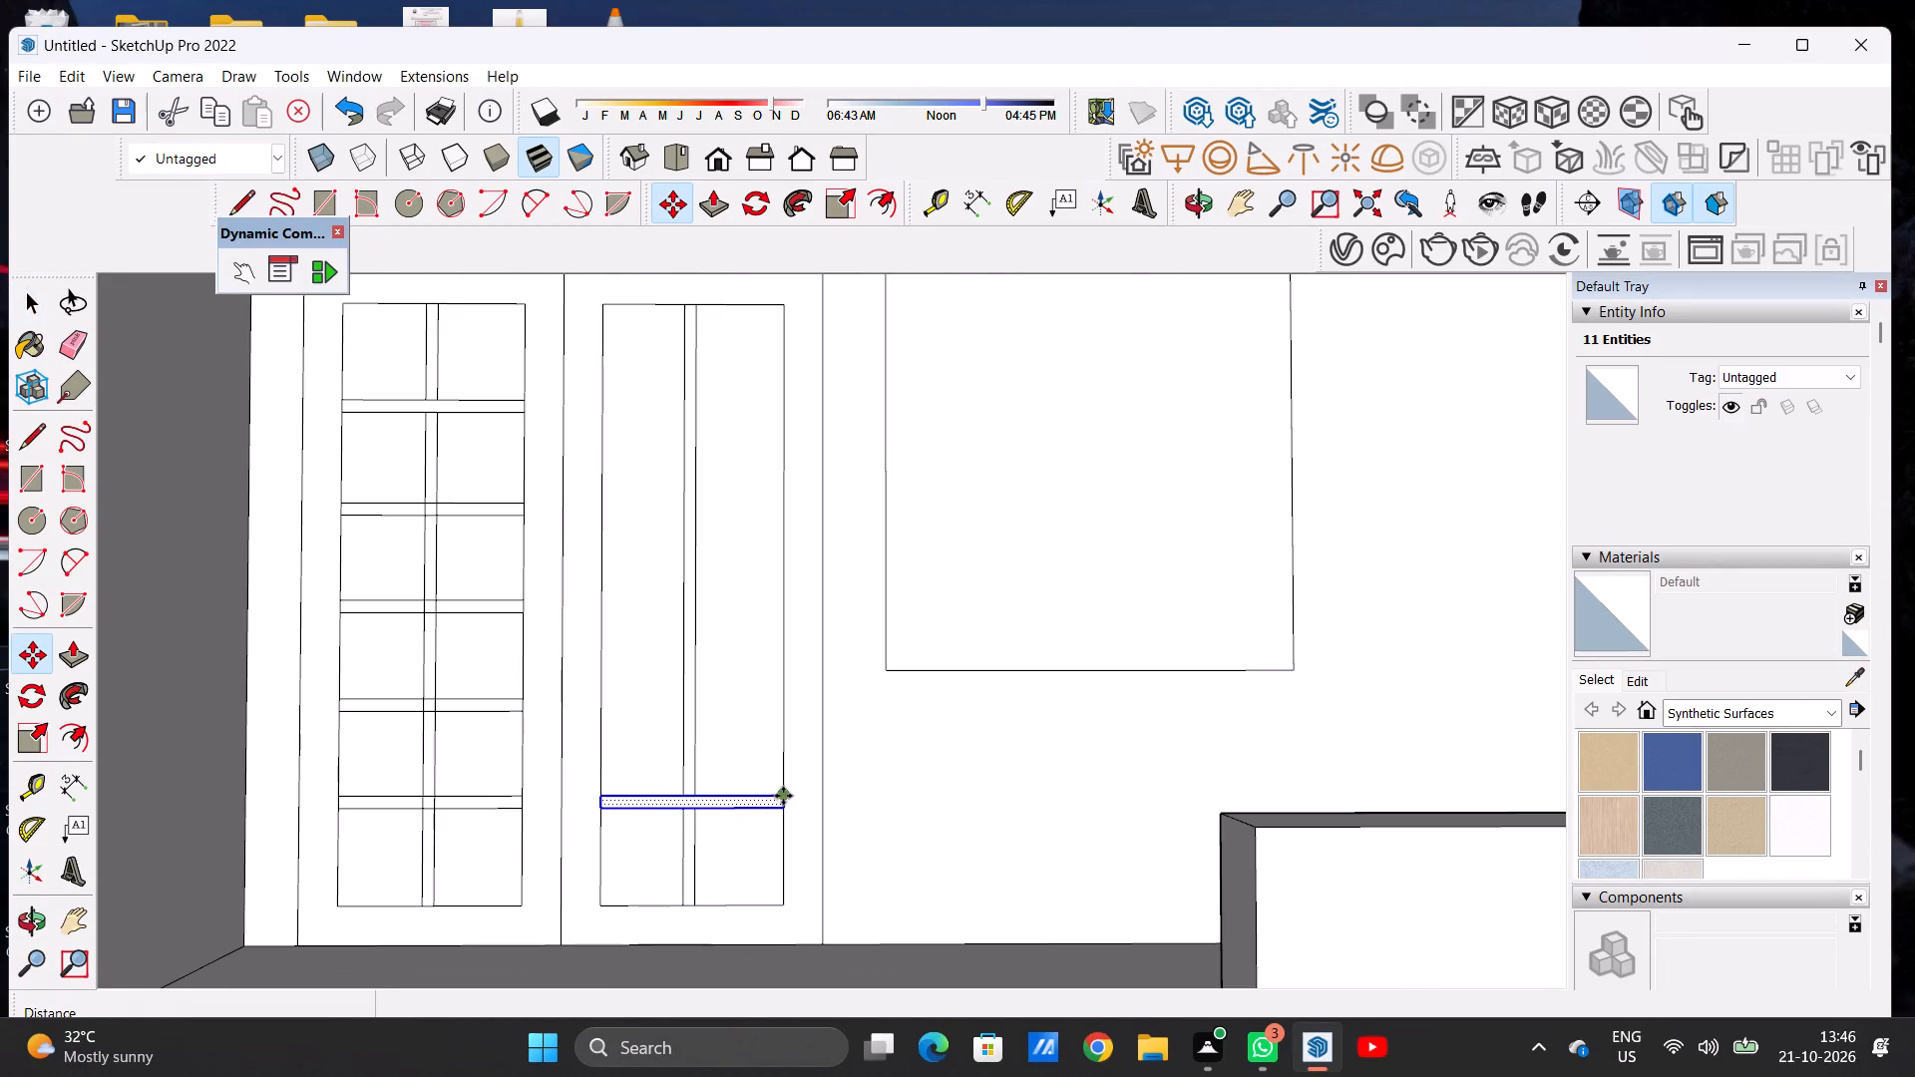
left_click(783, 796)
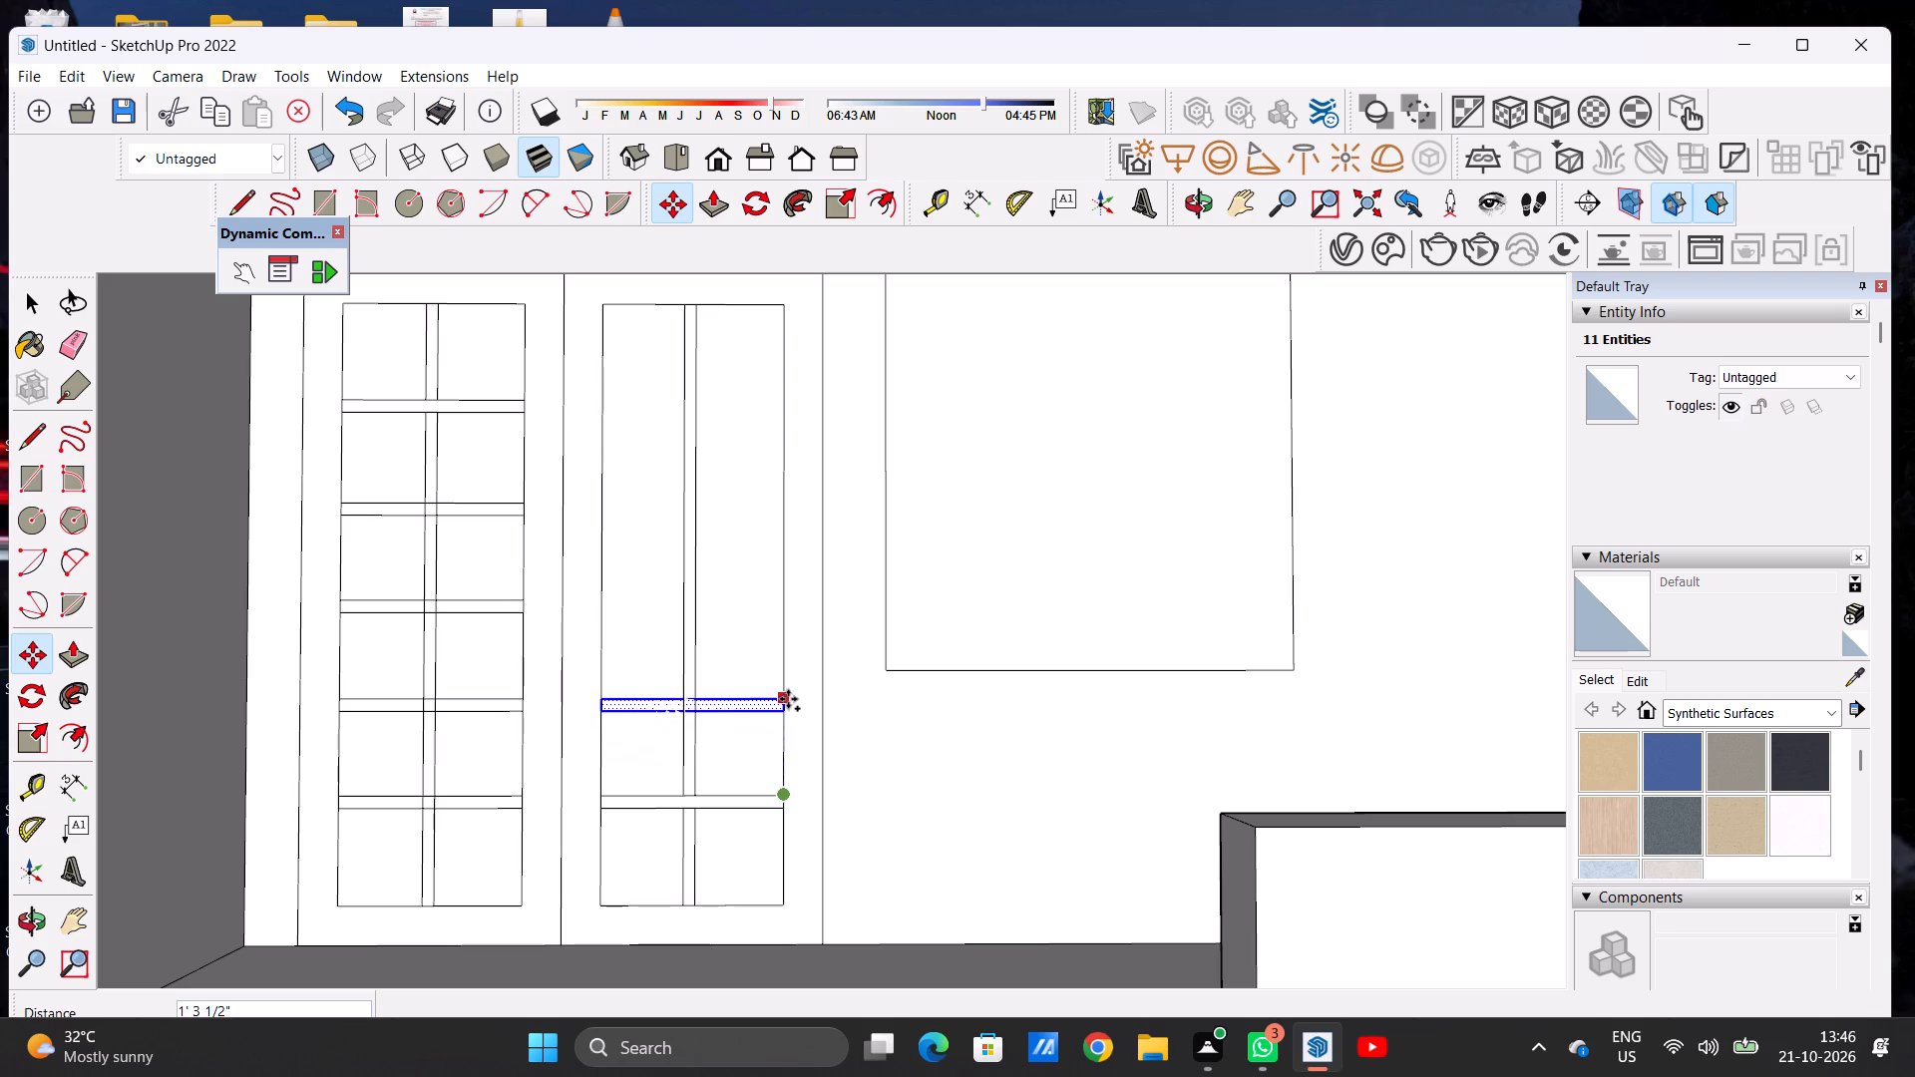
left_click(788, 699)
left_click(788, 699)
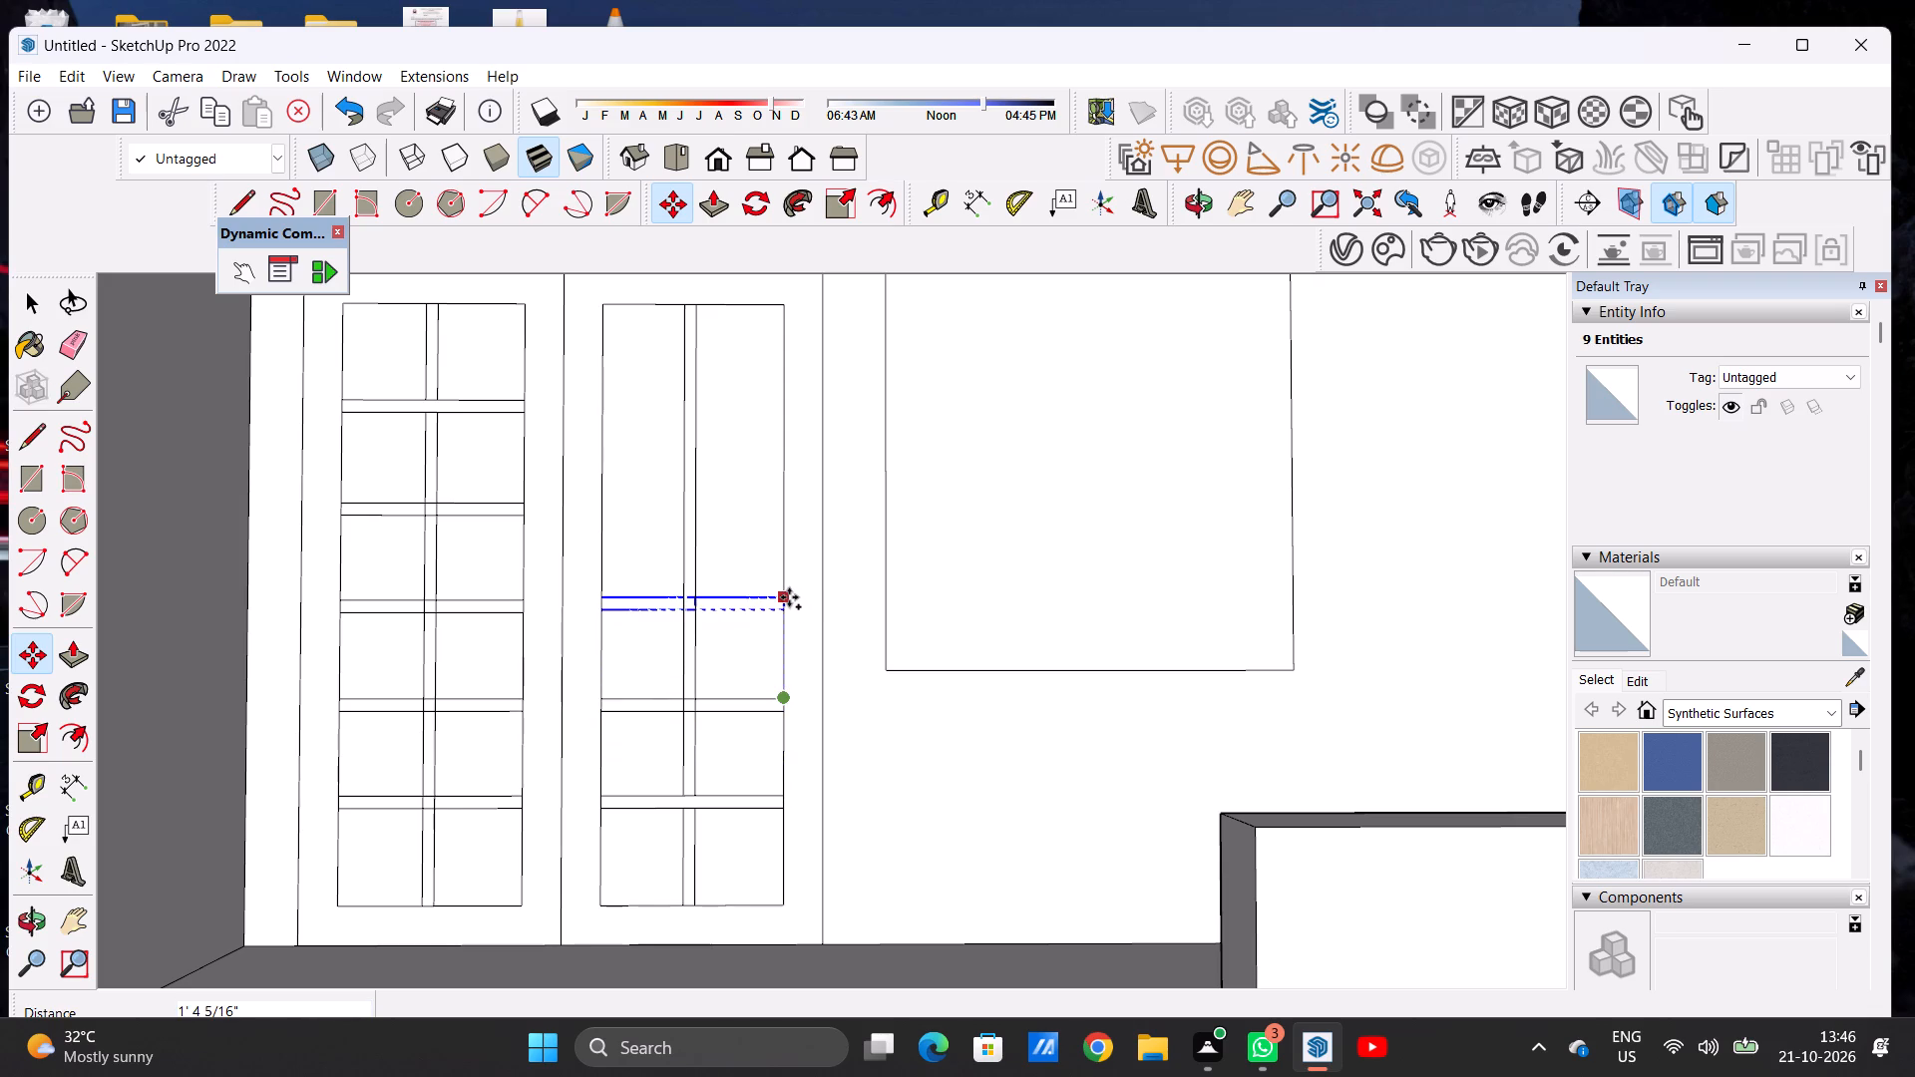
key("space")
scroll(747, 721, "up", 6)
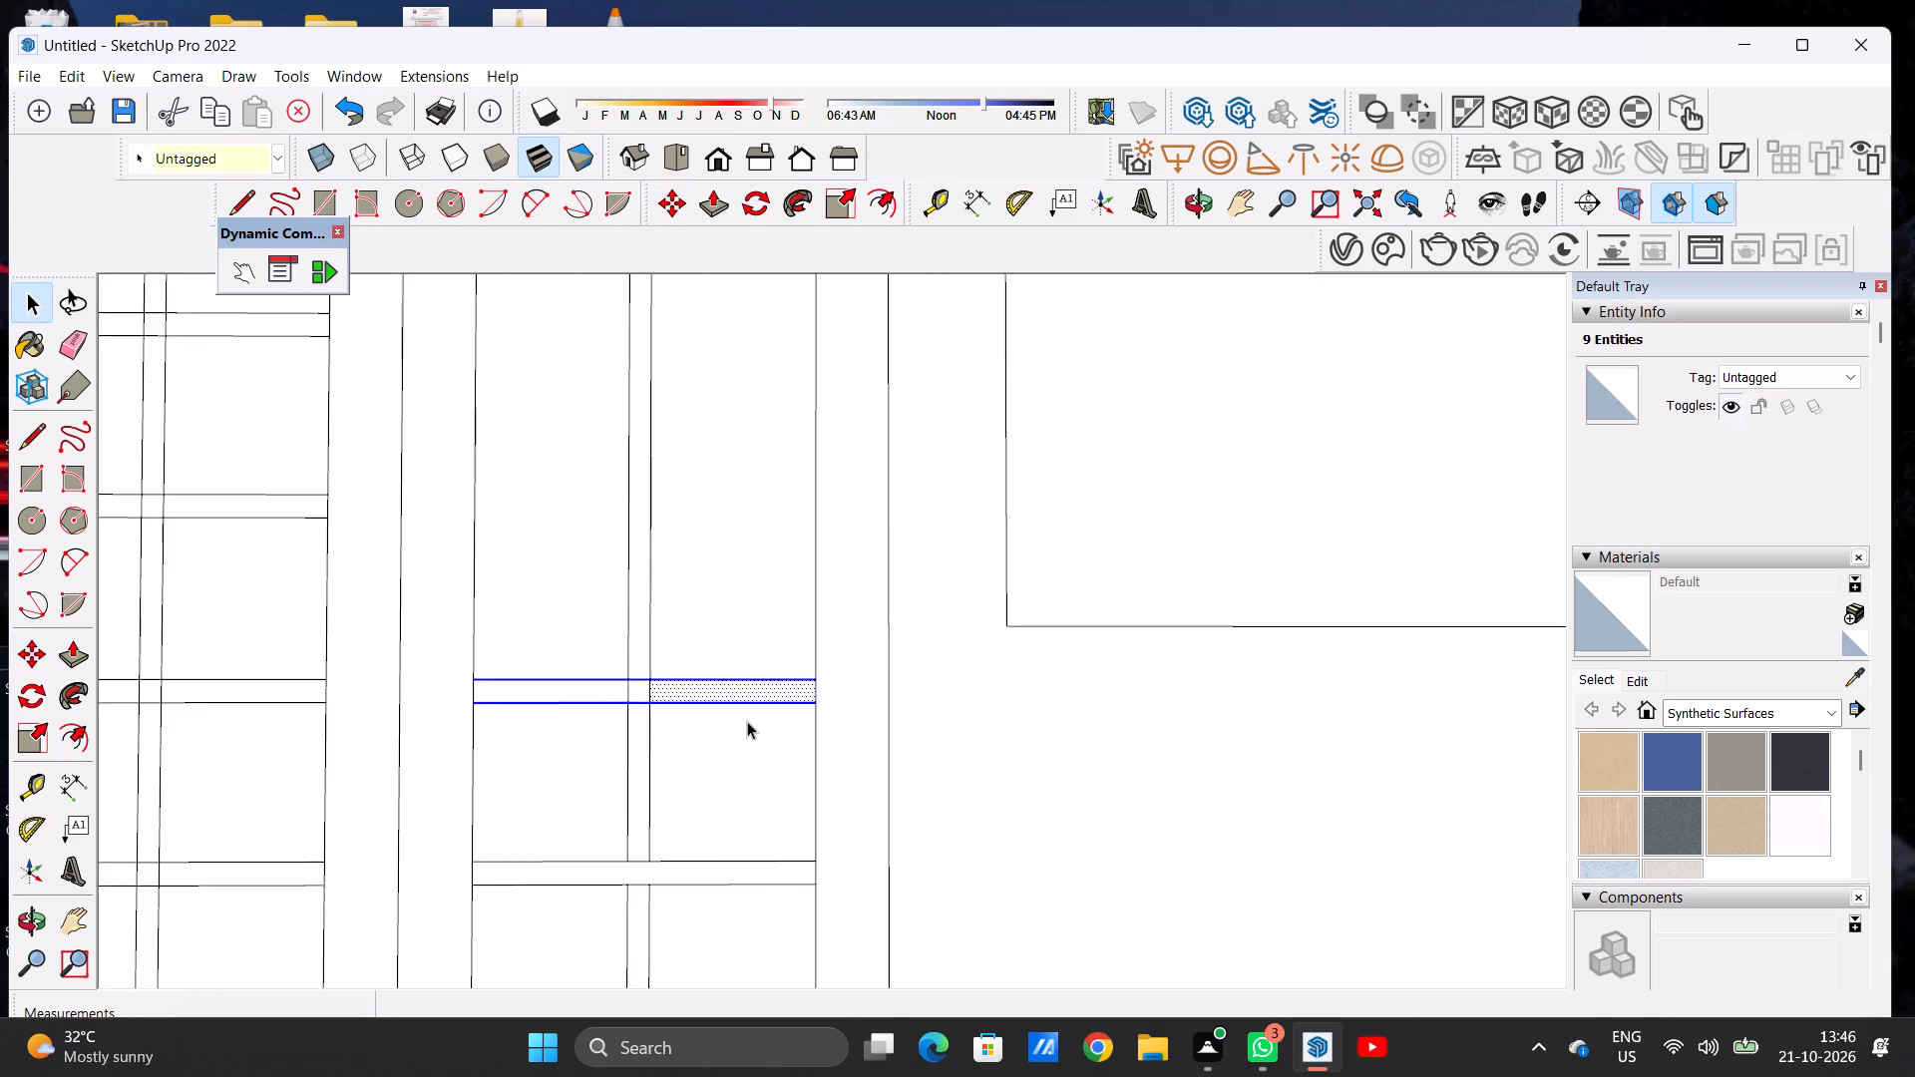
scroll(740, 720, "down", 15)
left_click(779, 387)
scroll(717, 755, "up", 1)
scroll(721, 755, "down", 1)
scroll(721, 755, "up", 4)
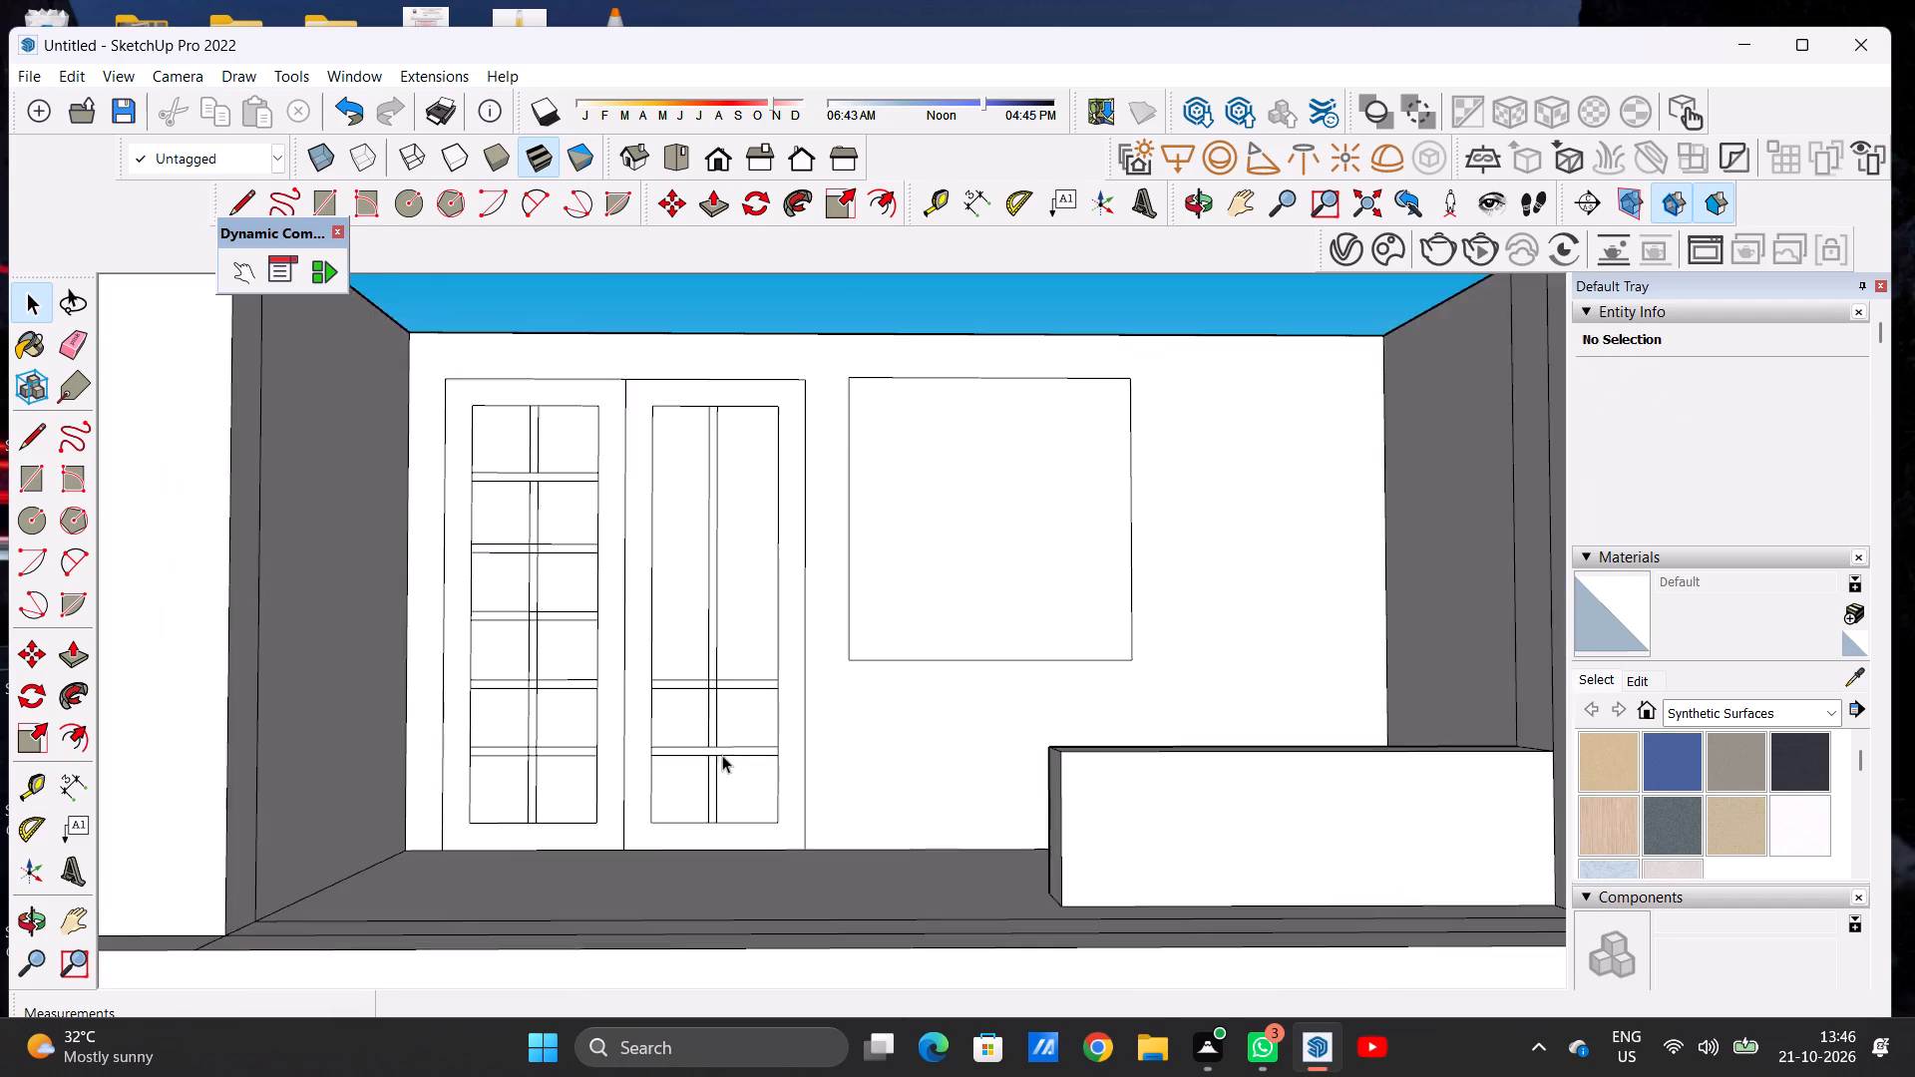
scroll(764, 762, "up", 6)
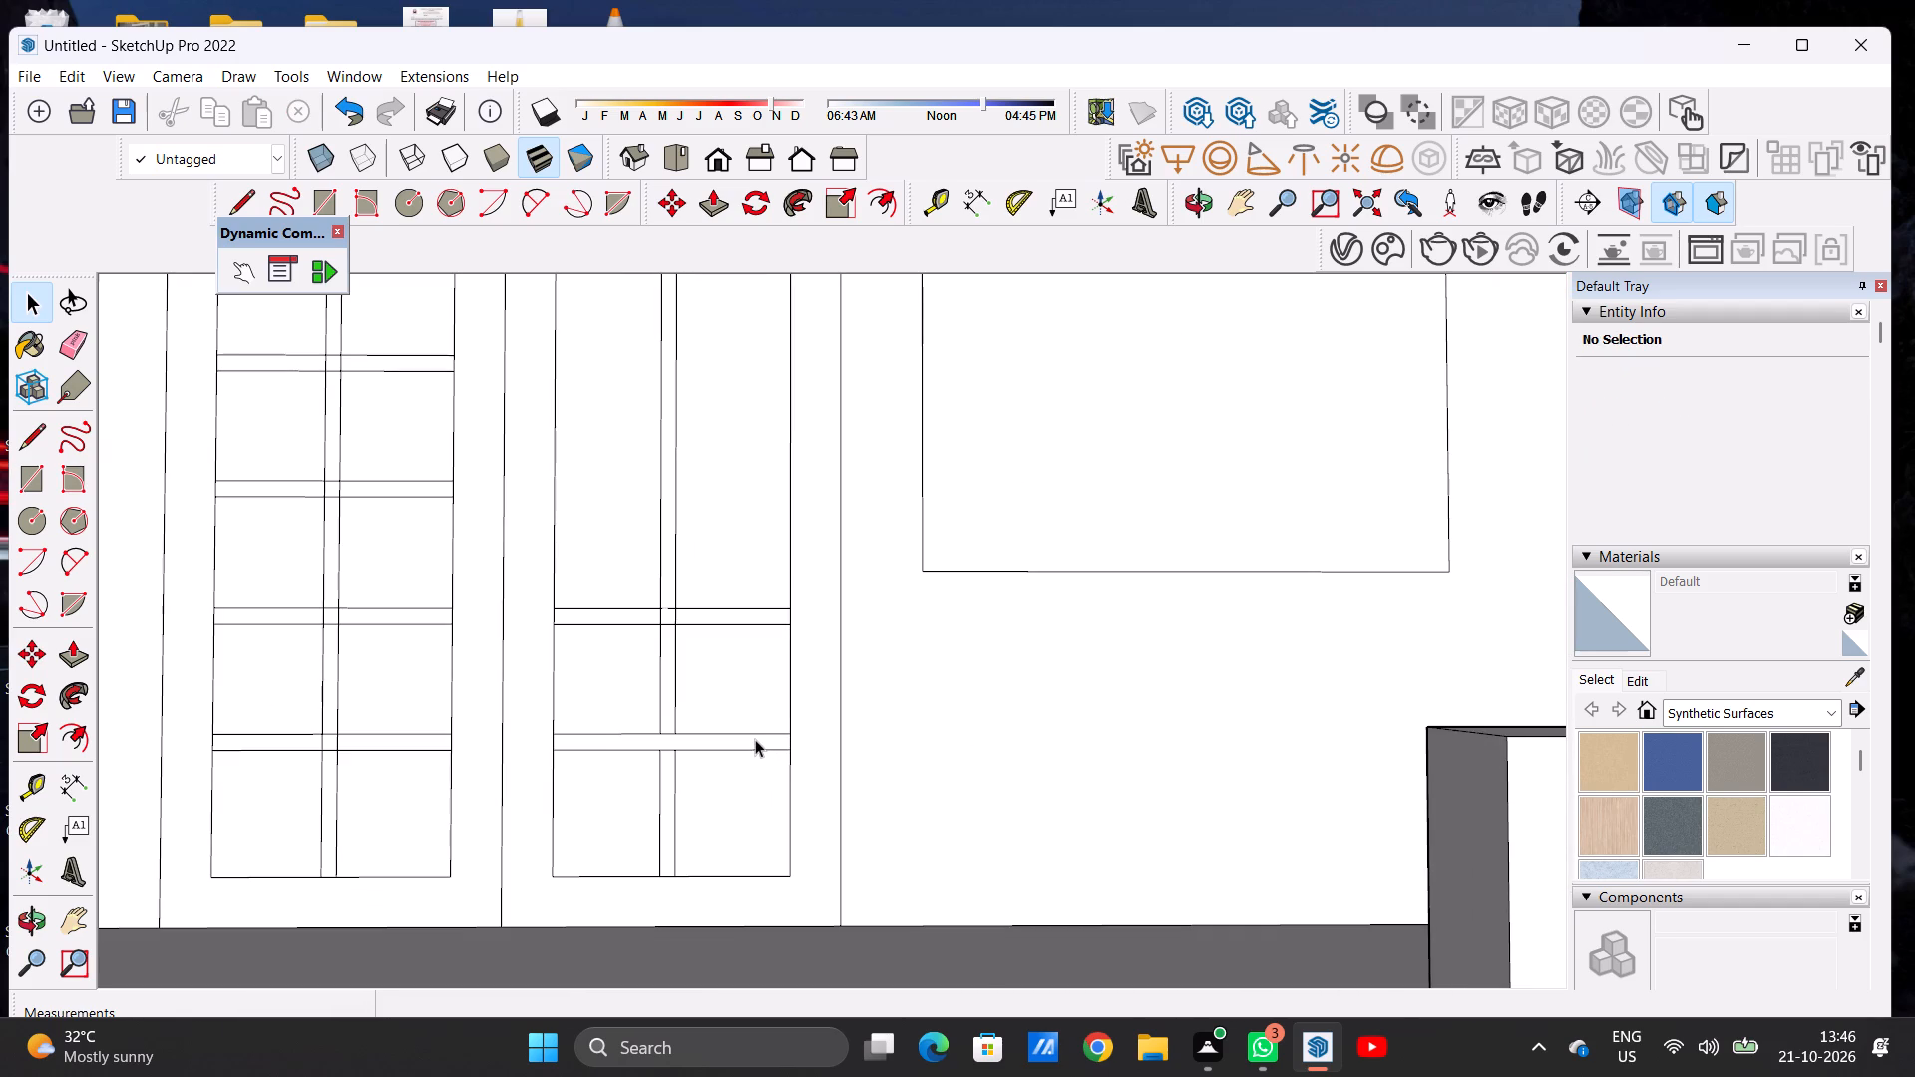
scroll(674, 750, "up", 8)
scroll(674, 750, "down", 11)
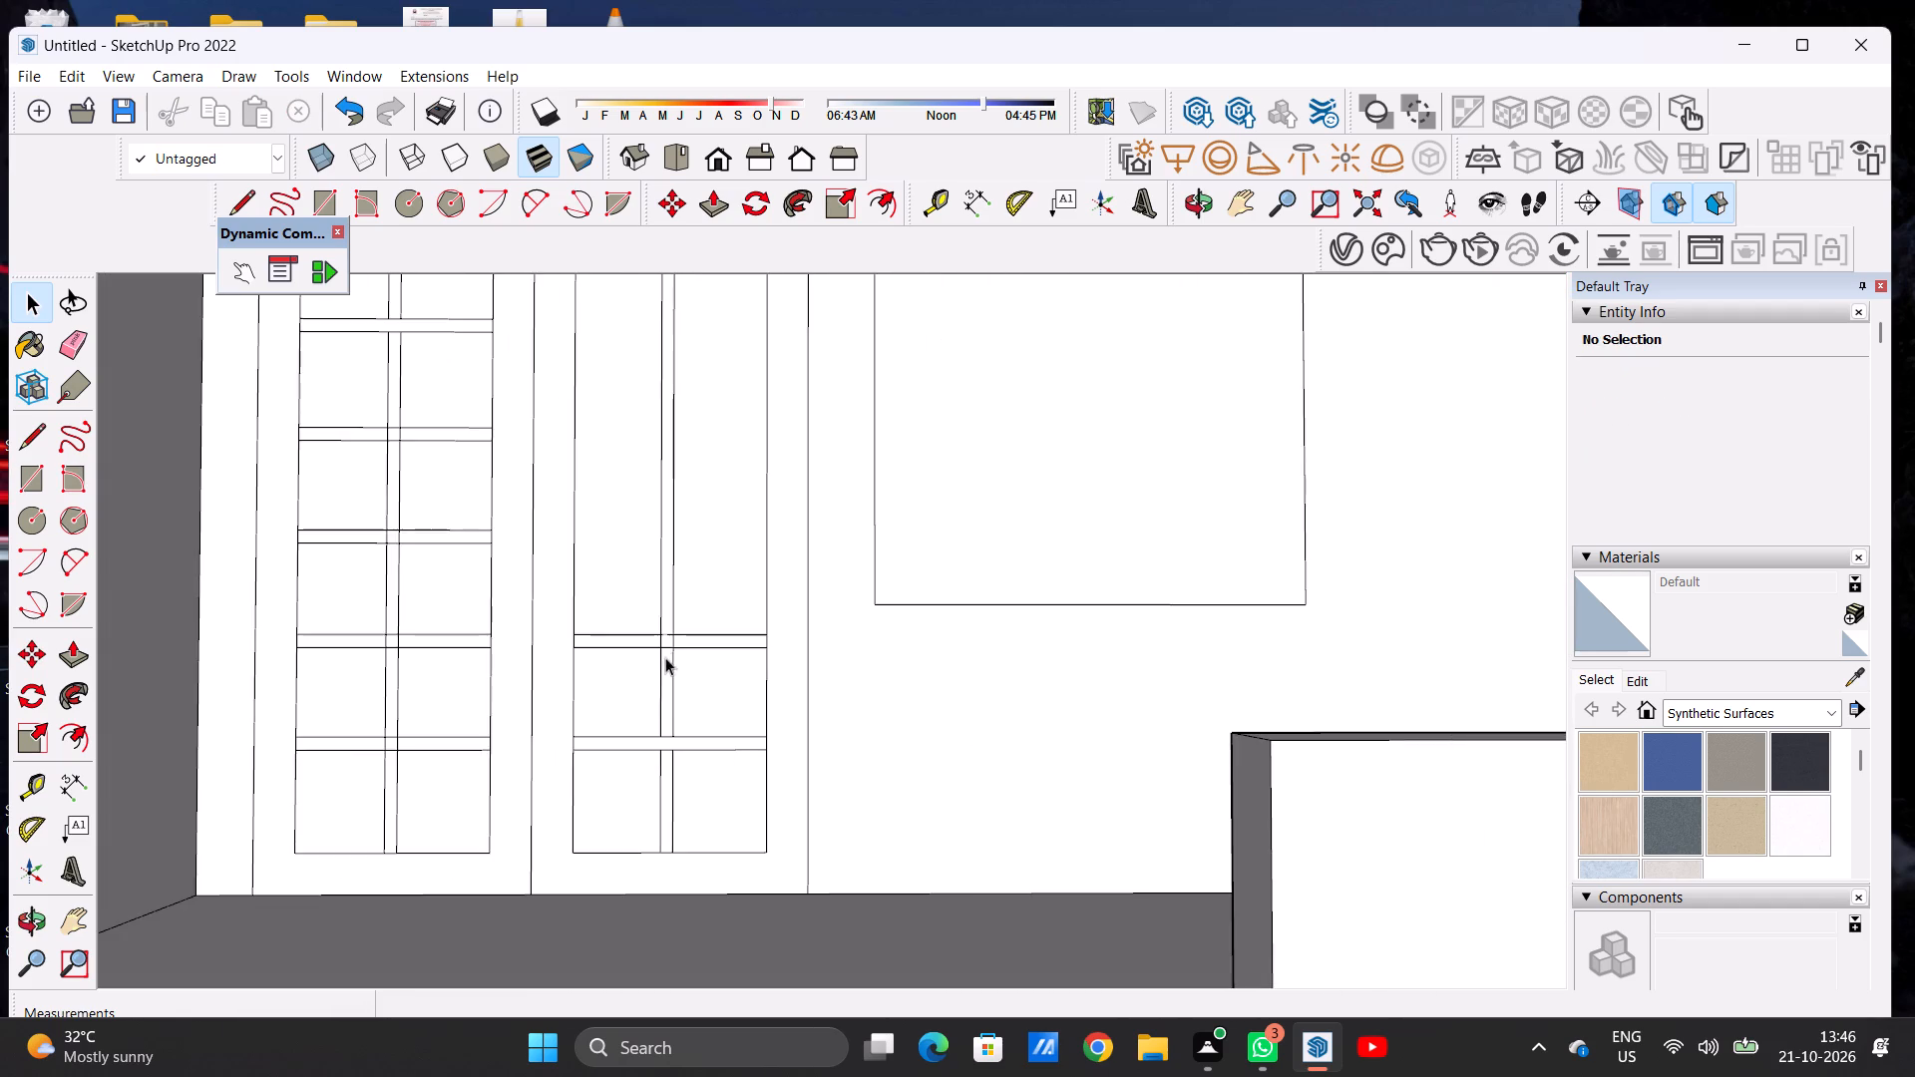
Undo the last crossbar copy in the leaf farther from the solid block.
scroll(670, 633, "up", 6)
key("ctrl+z")
scroll(647, 777, "down", 7)
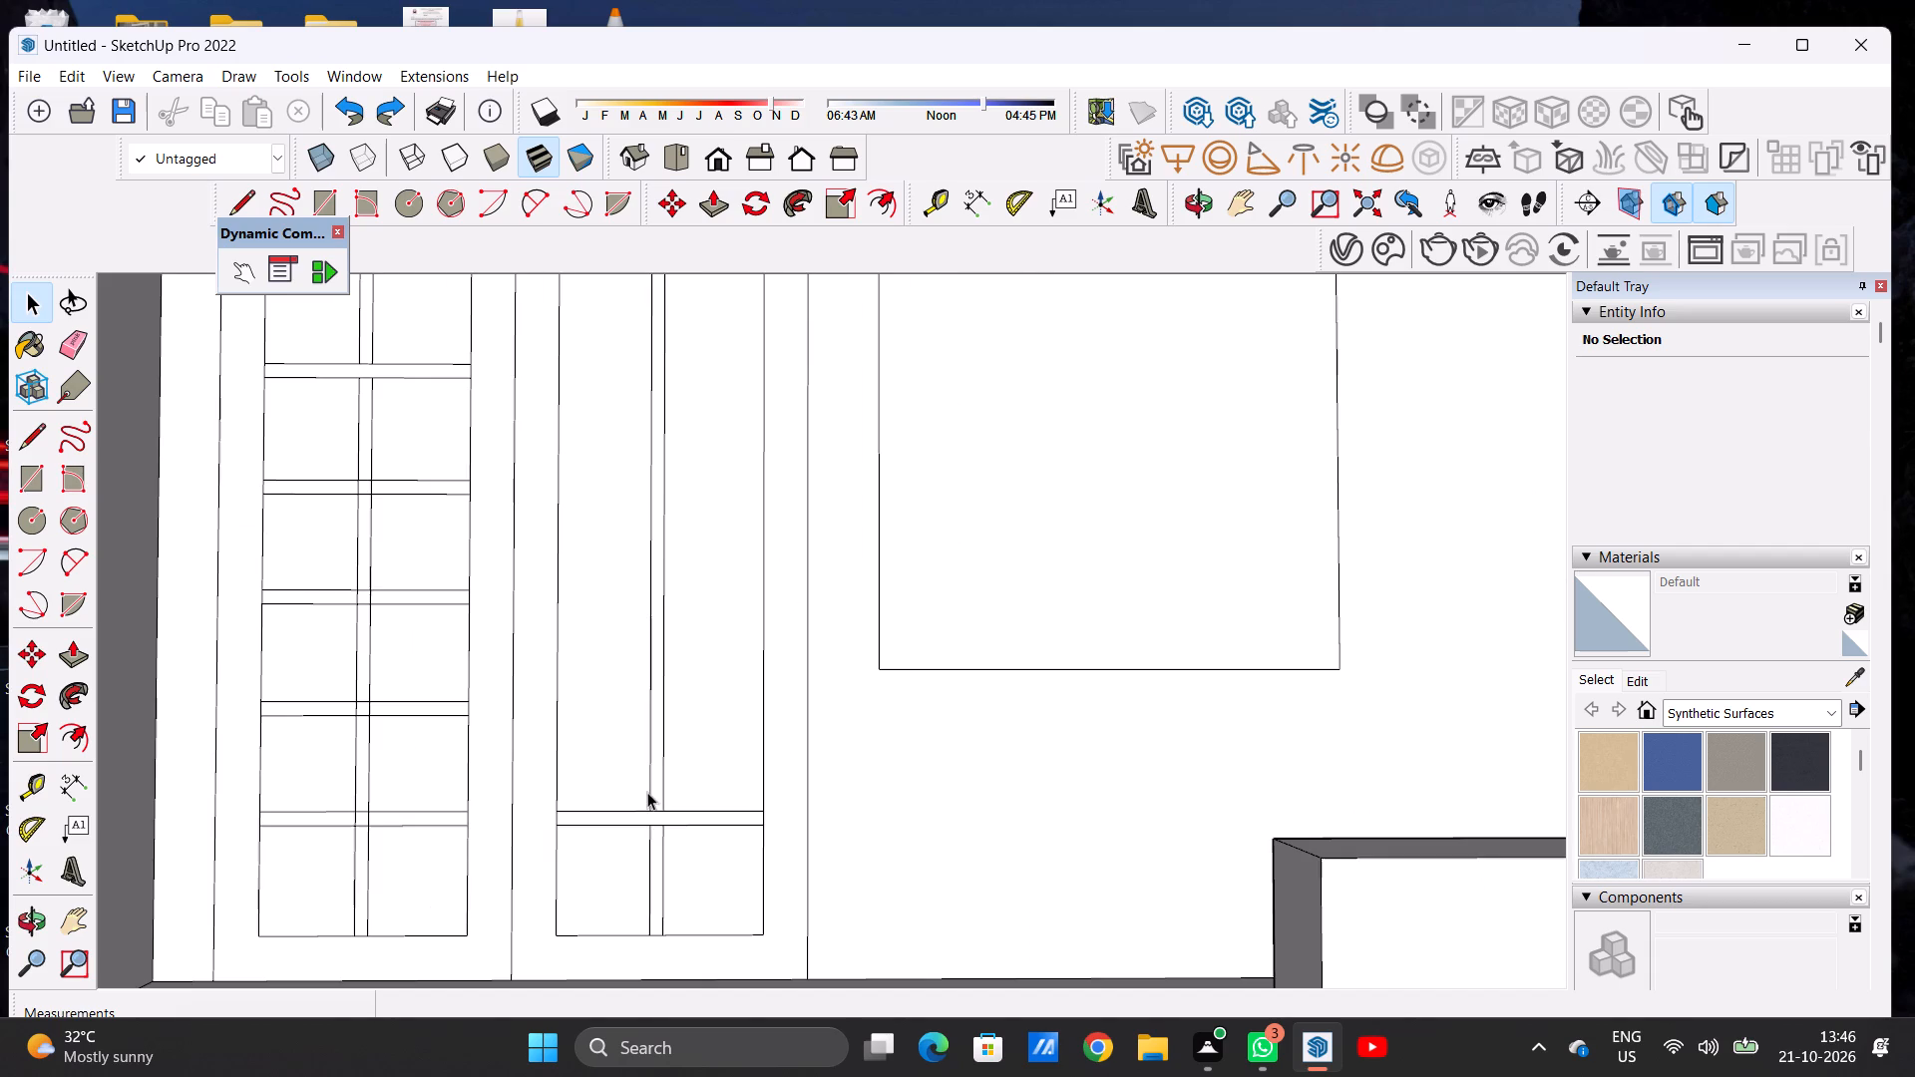
Erase the vertical strip edges inside the two lowest crossbars of the leaf beside the solid block.
key("space")
scroll(386, 818, "up", 15)
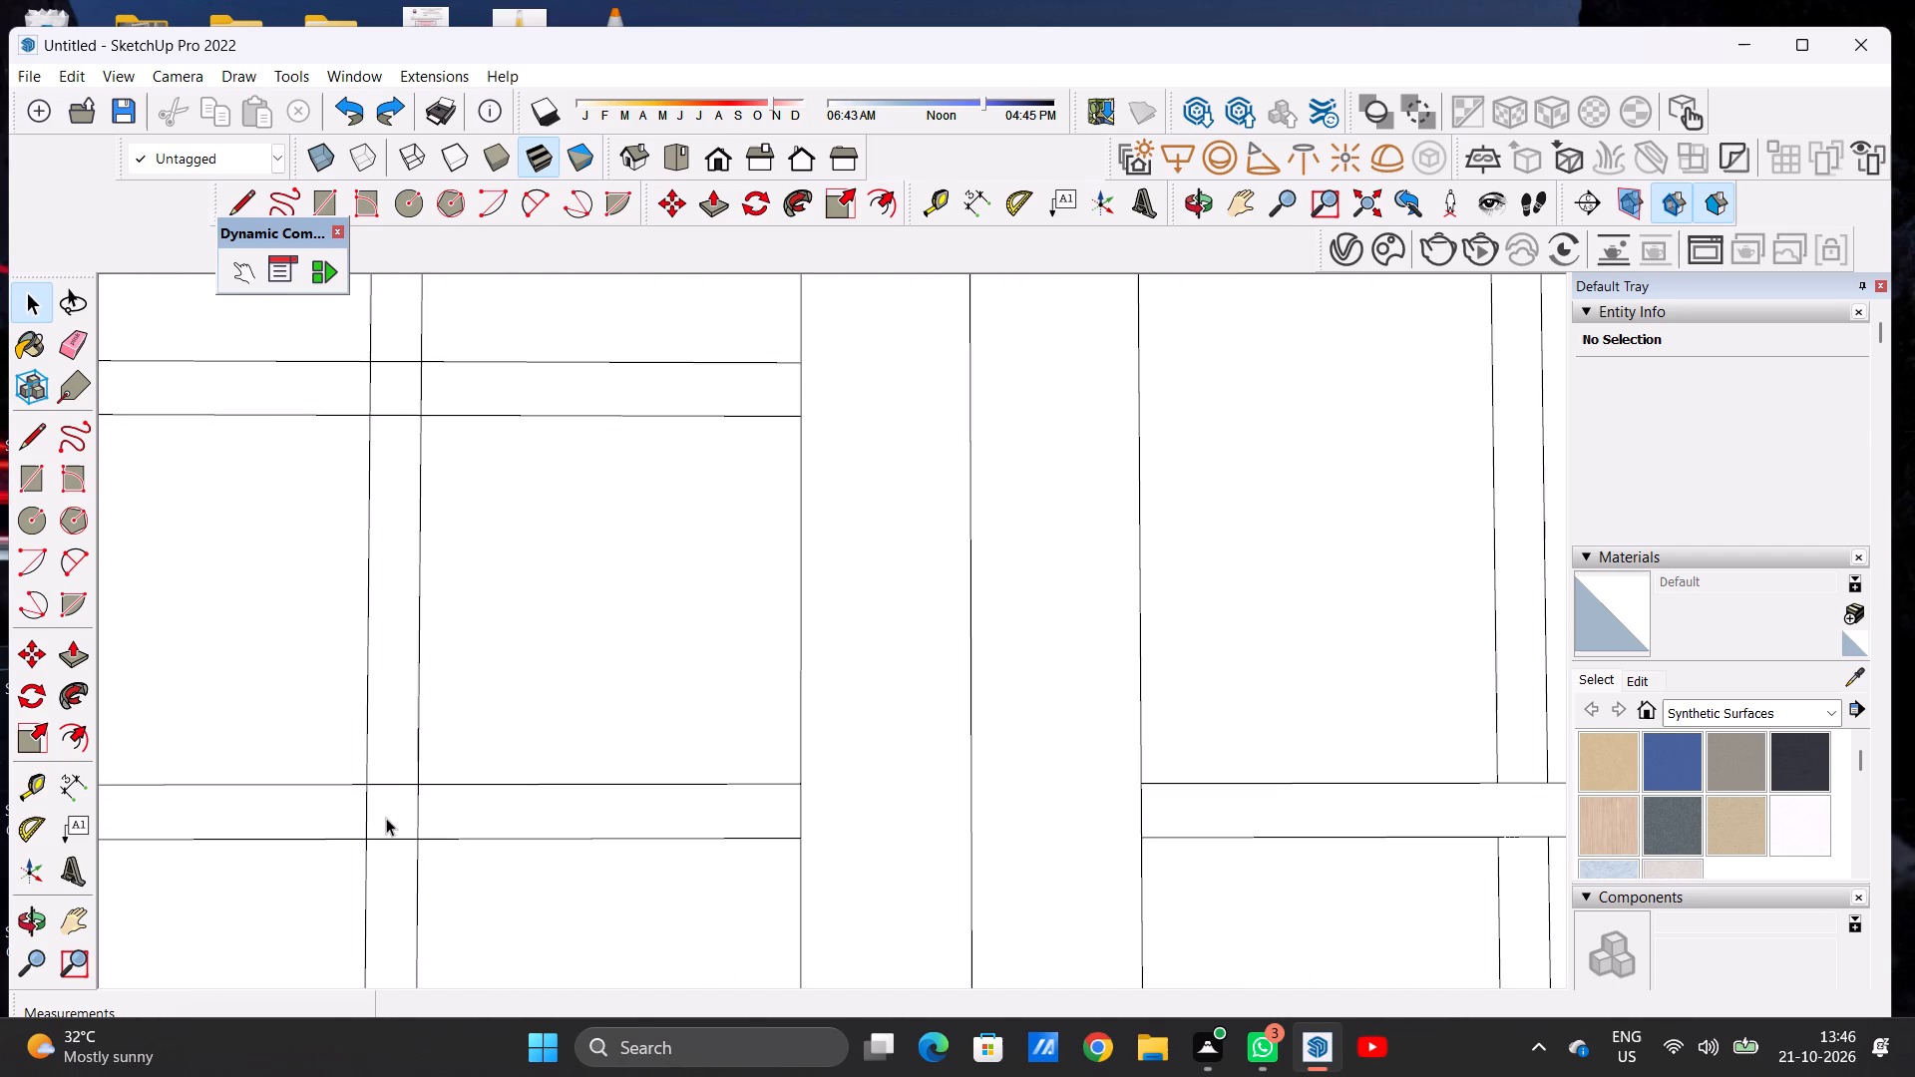
key("e")
left_click_drag(364, 810, 434, 812)
scroll(425, 812, "down", 13)
scroll(418, 675, "up", 1)
scroll(418, 675, "down", 1)
scroll(418, 675, "up", 10)
left_click_drag(374, 676, 398, 684)
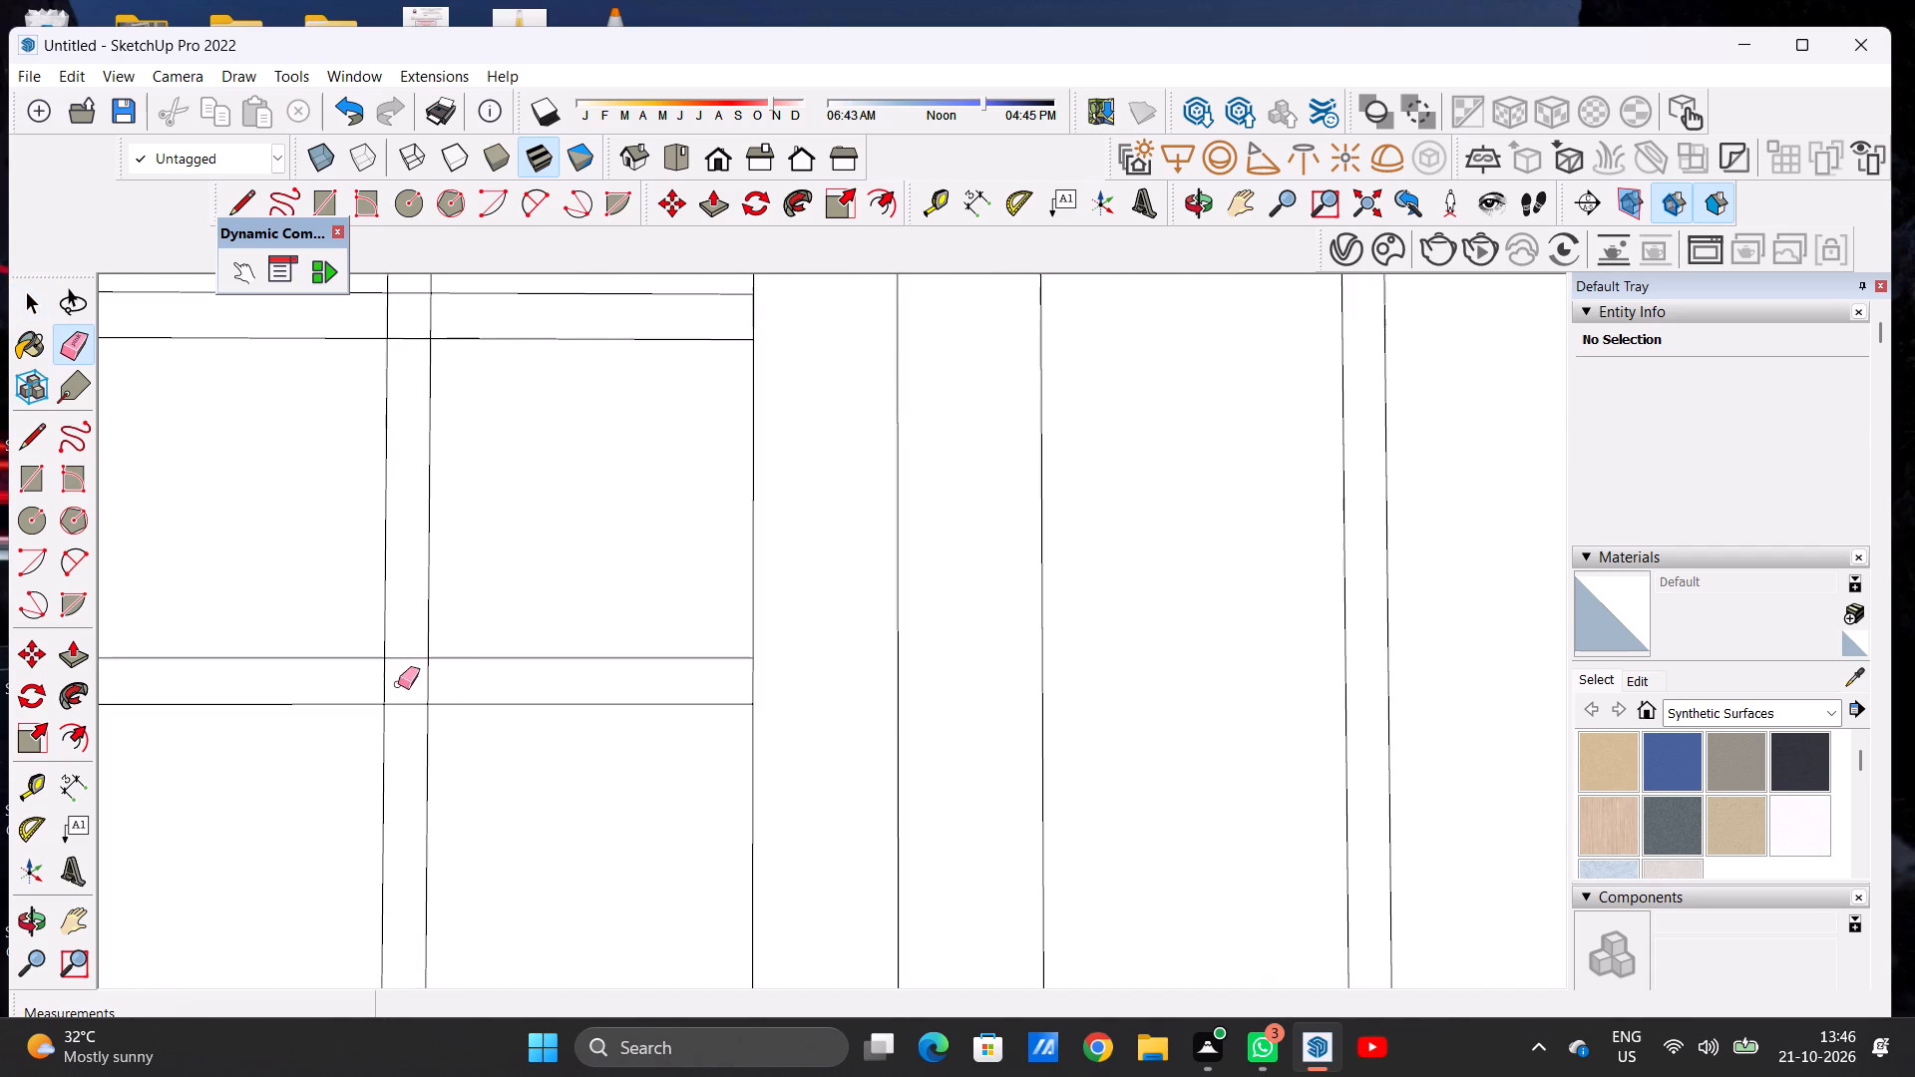
left_click_drag(398, 684, 400, 684)
left_click_drag(426, 677, 441, 677)
Erase the vertical strip edges inside the next two crossbars up the leaf beside the solid block.
scroll(433, 718, "down", 12)
scroll(440, 595, "up", 7)
scroll(422, 570, "down", 1)
scroll(422, 570, "up", 4)
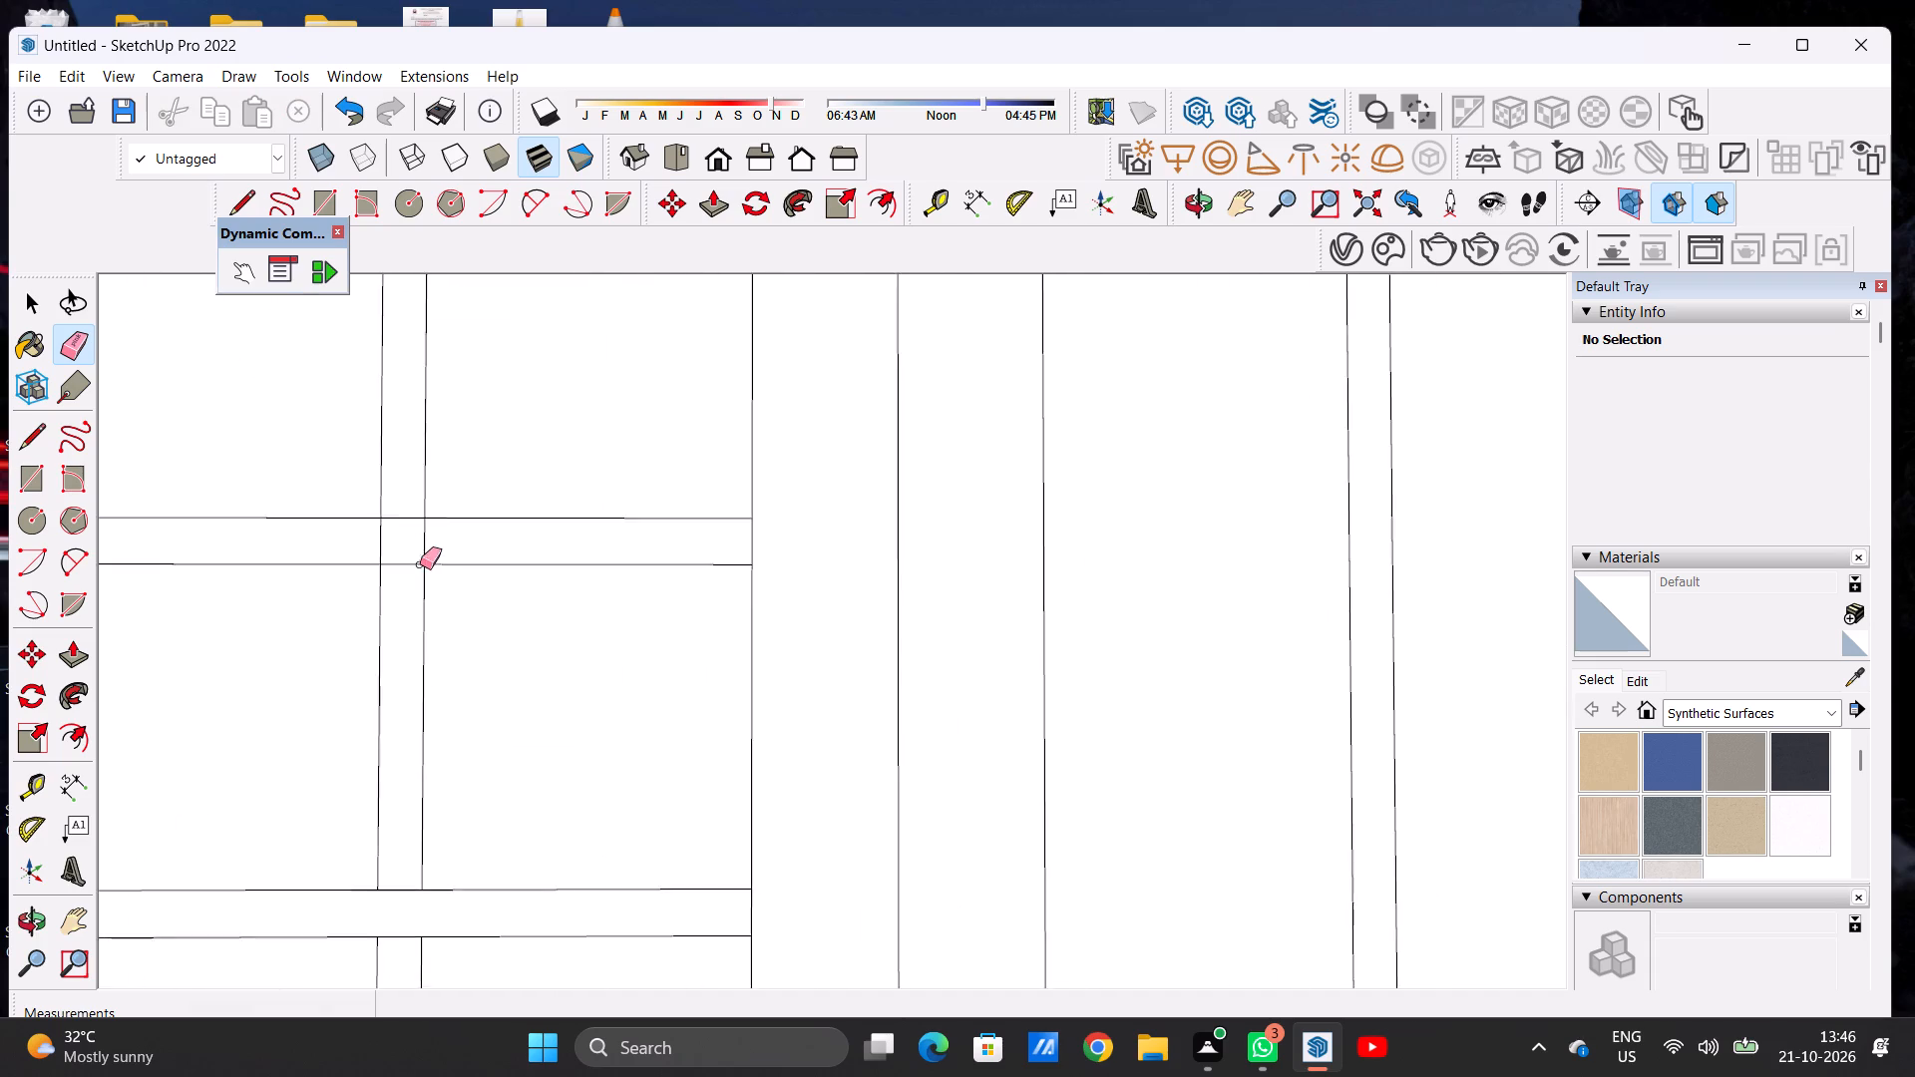
scroll(420, 564, "up", 5)
left_click(354, 536)
left_click_drag(425, 538, 443, 543)
scroll(414, 650, "down", 10)
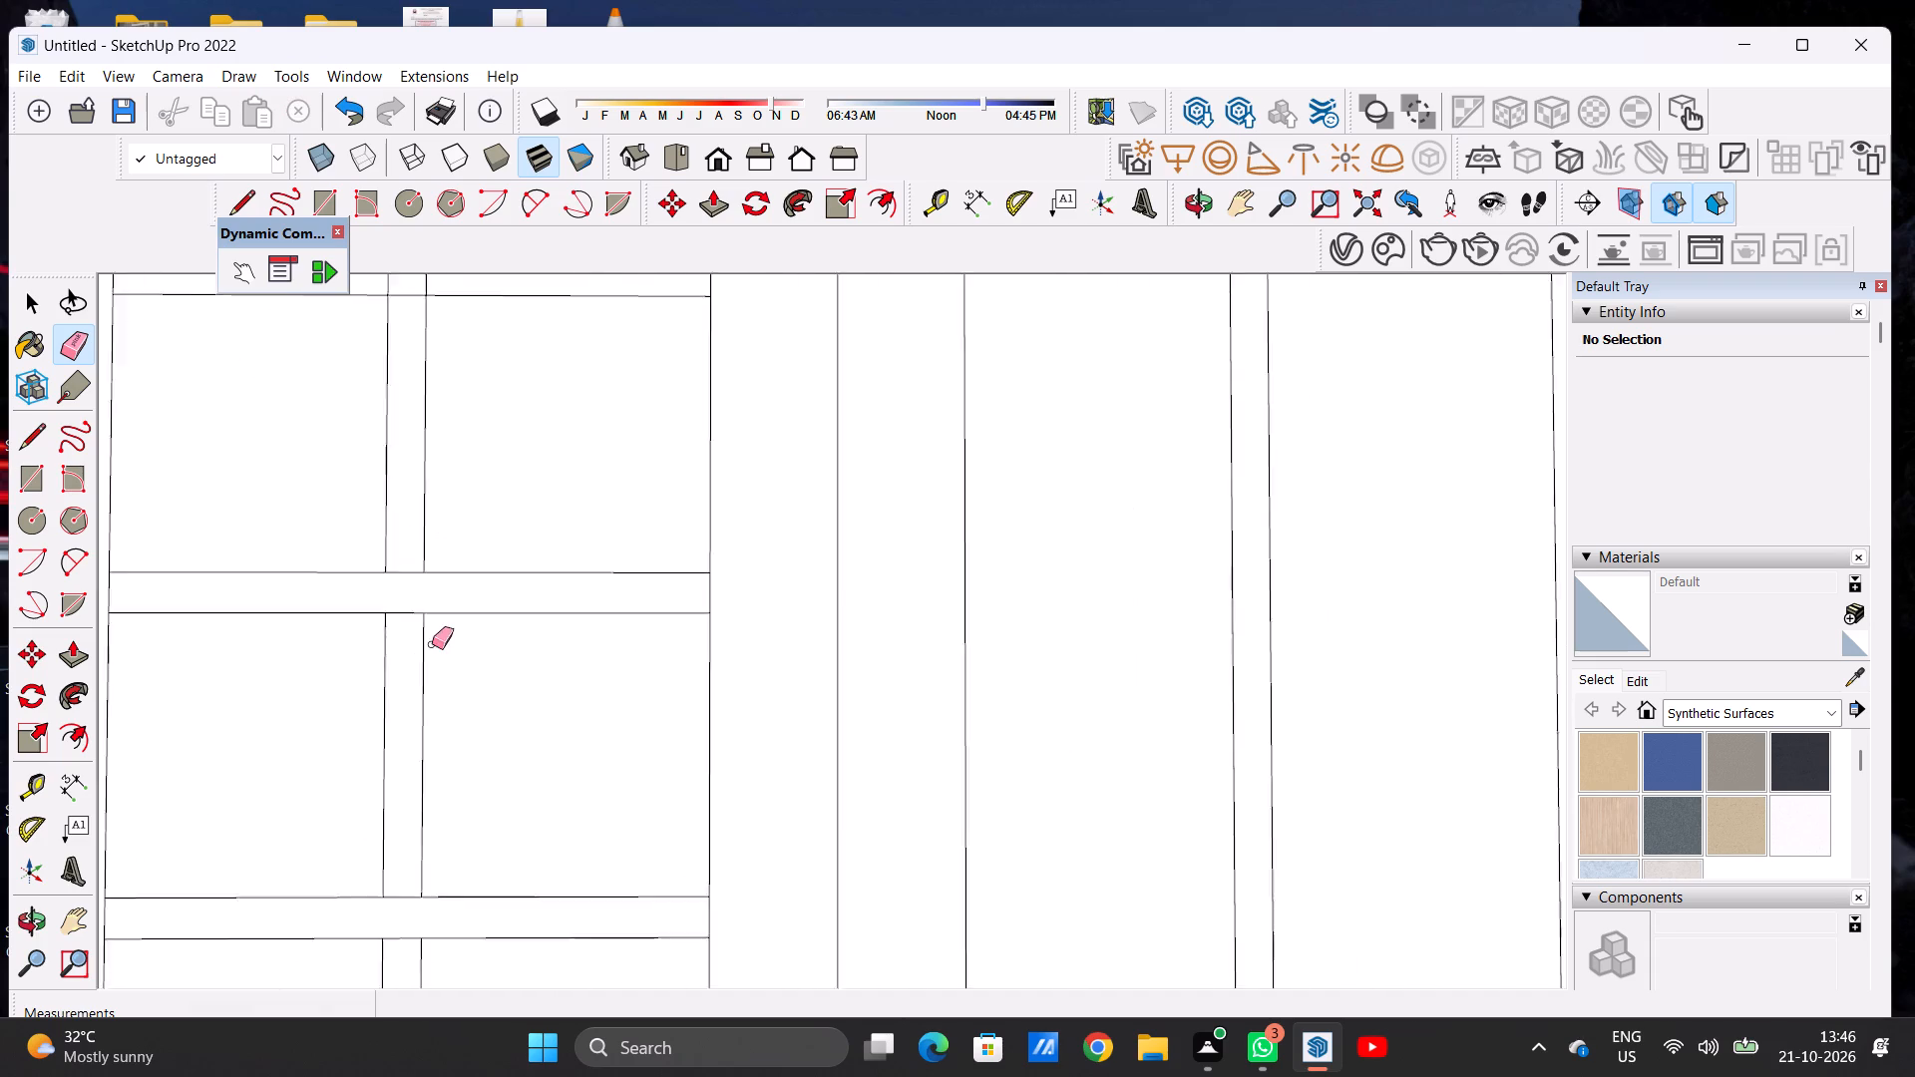
scroll(432, 644, "down", 5)
scroll(433, 420, "up", 3)
scroll(433, 419, "down", 1)
scroll(433, 419, "up", 8)
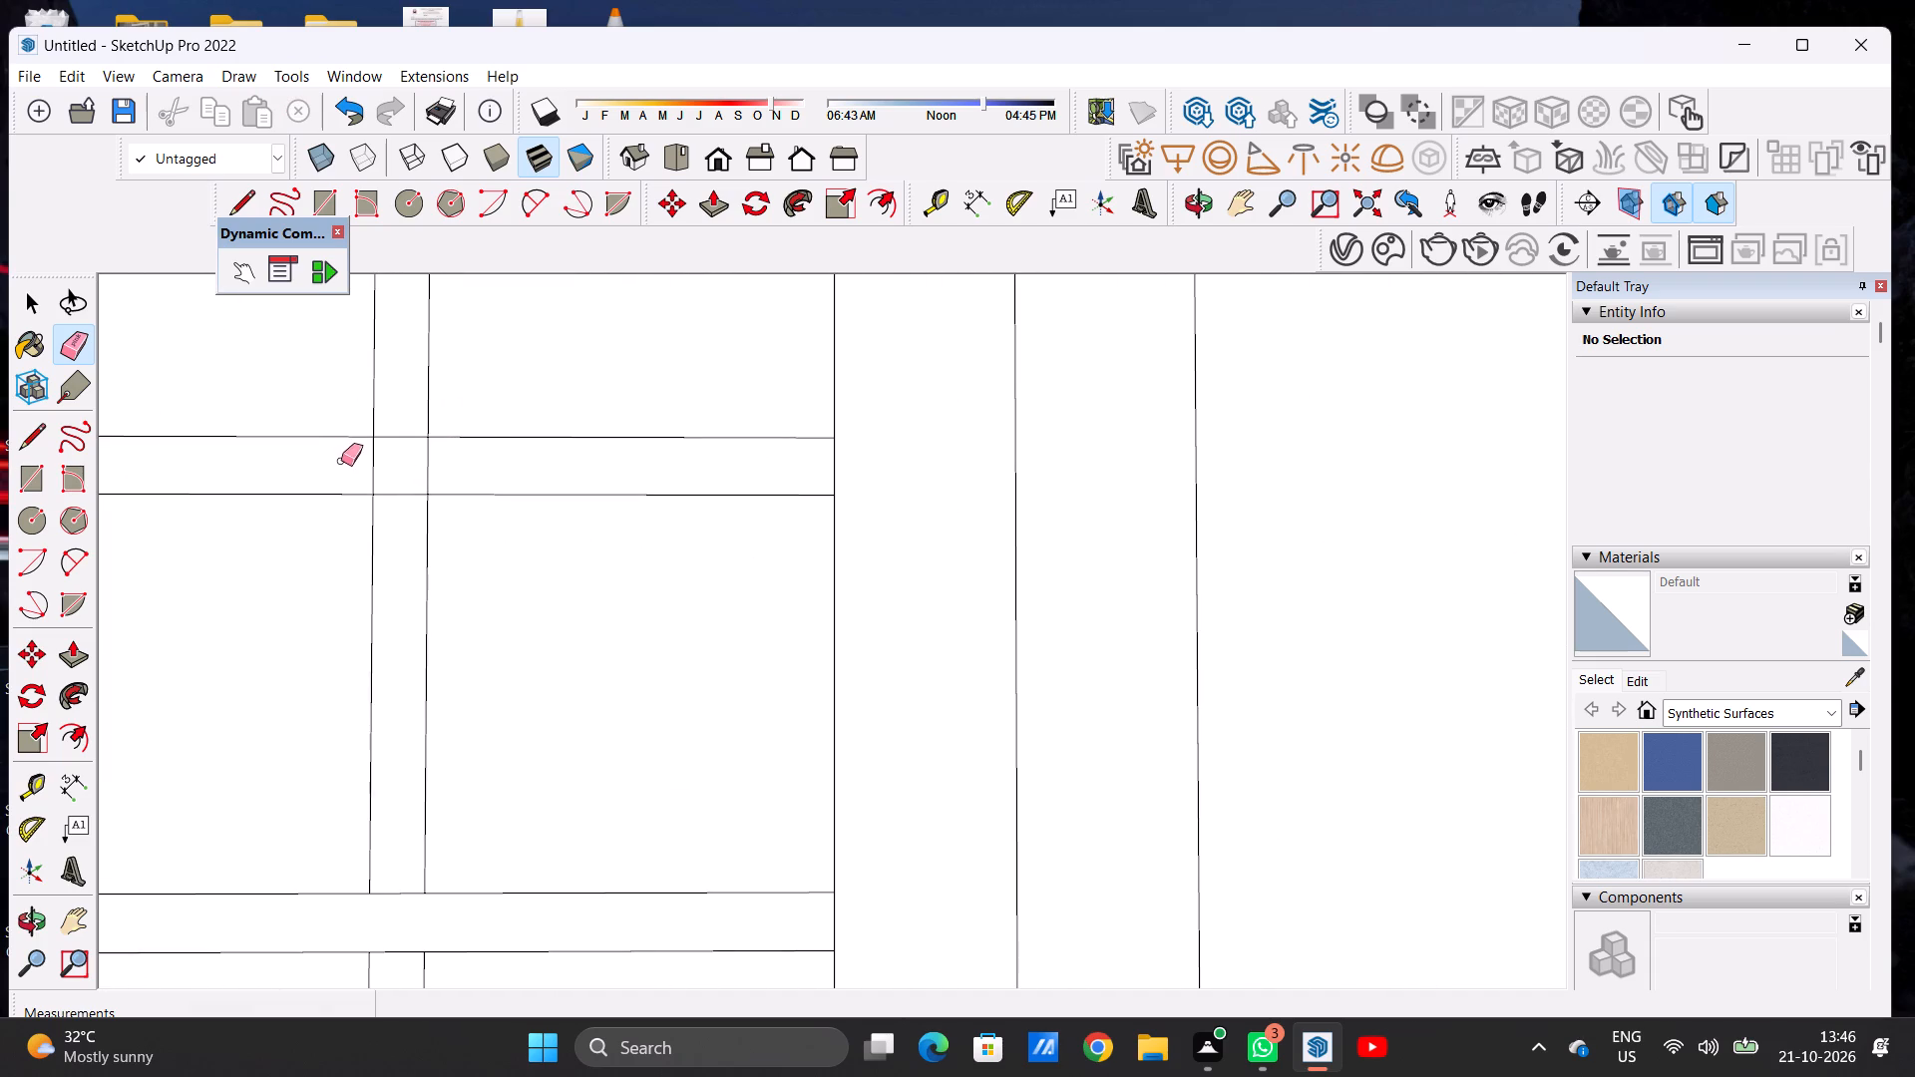
left_click_drag(373, 462, 474, 462)
left_click_drag(415, 462, 458, 471)
left_click_drag(419, 461, 432, 466)
left_click_drag(432, 466, 433, 466)
scroll(451, 578, "down", 18)
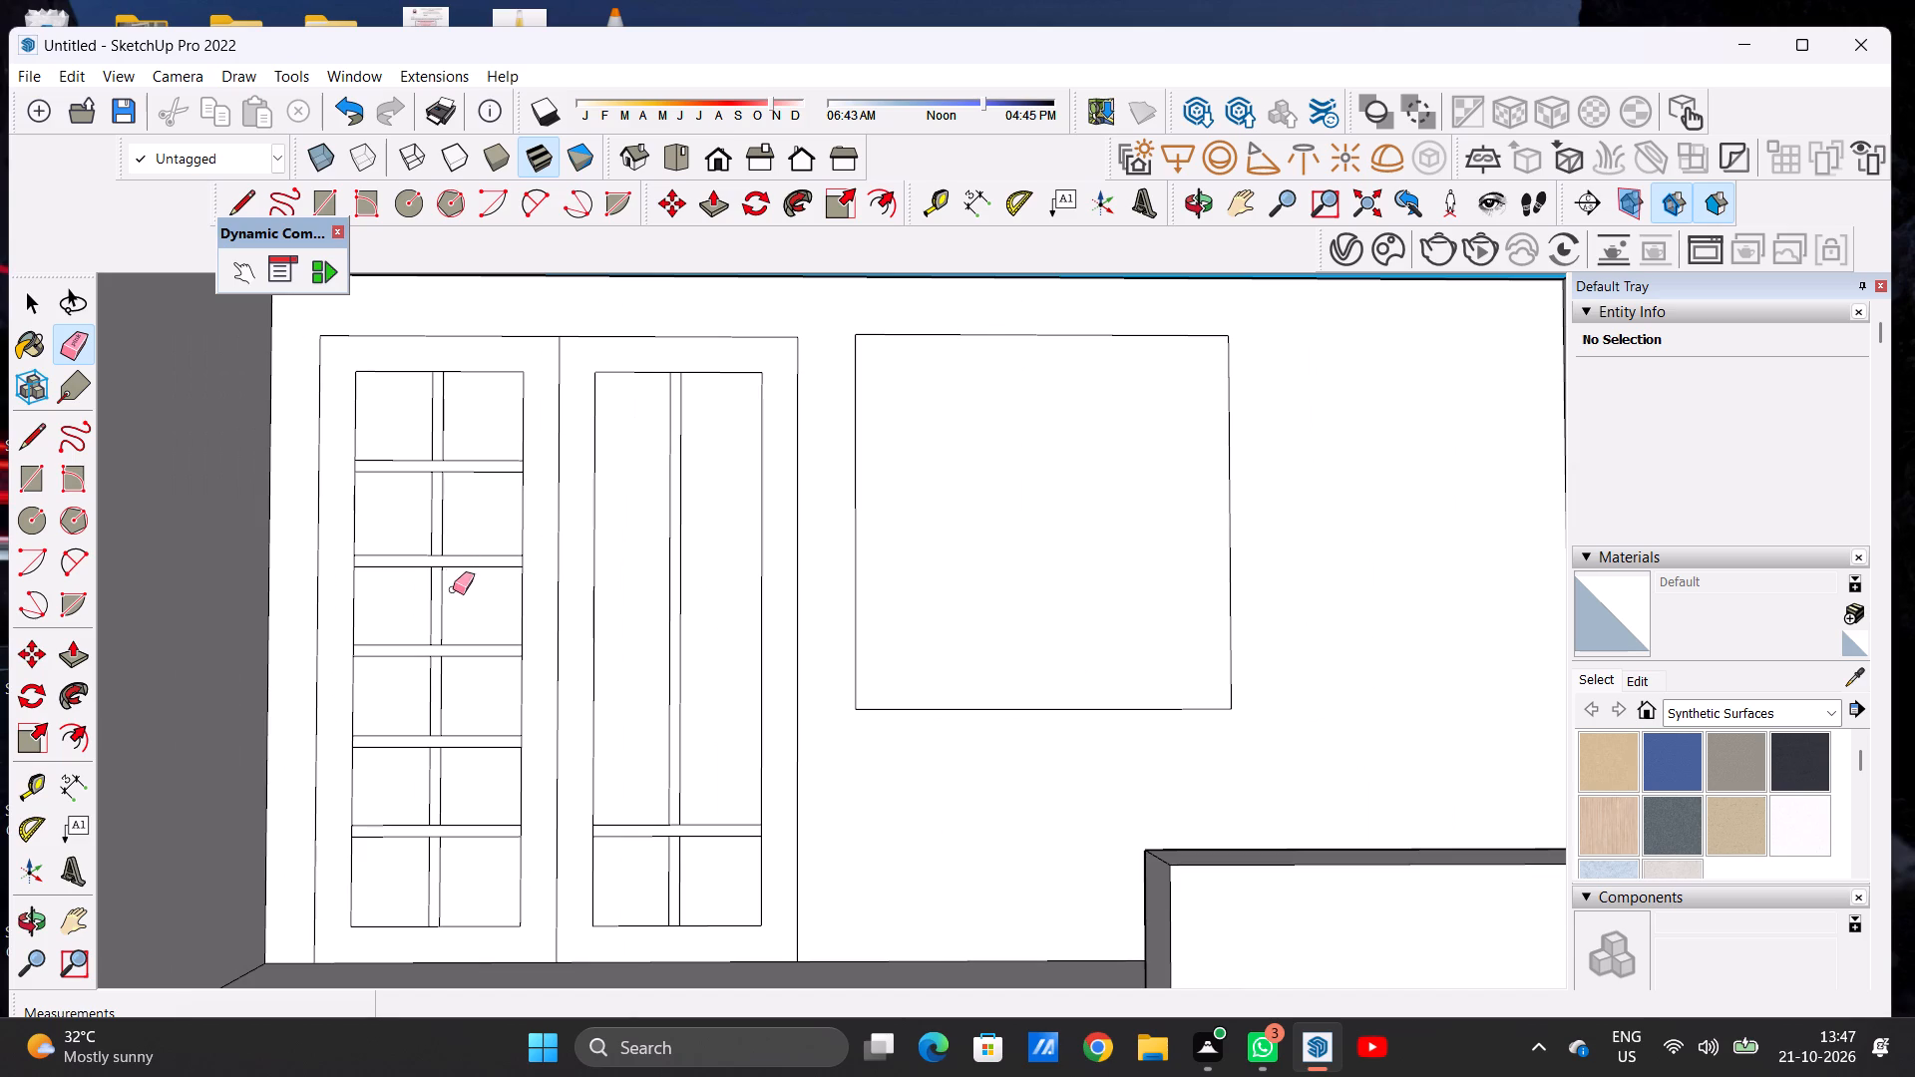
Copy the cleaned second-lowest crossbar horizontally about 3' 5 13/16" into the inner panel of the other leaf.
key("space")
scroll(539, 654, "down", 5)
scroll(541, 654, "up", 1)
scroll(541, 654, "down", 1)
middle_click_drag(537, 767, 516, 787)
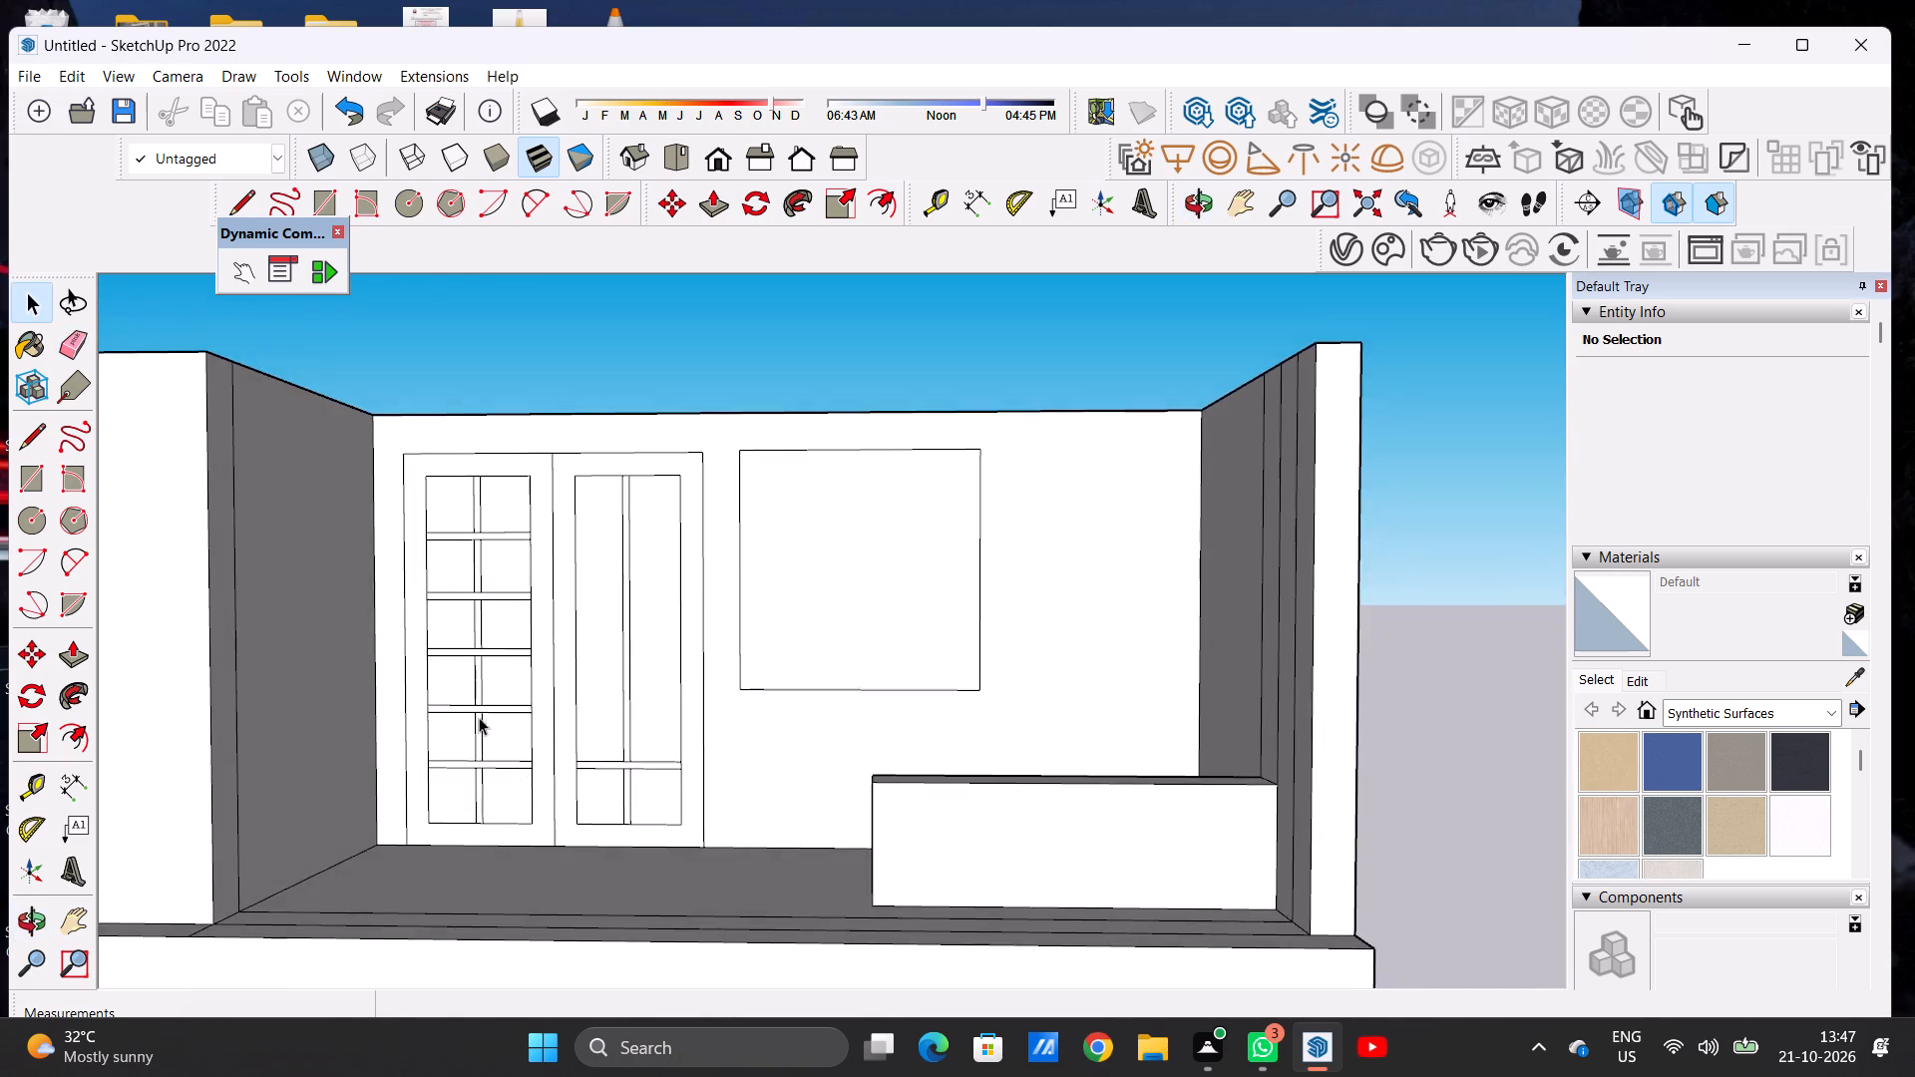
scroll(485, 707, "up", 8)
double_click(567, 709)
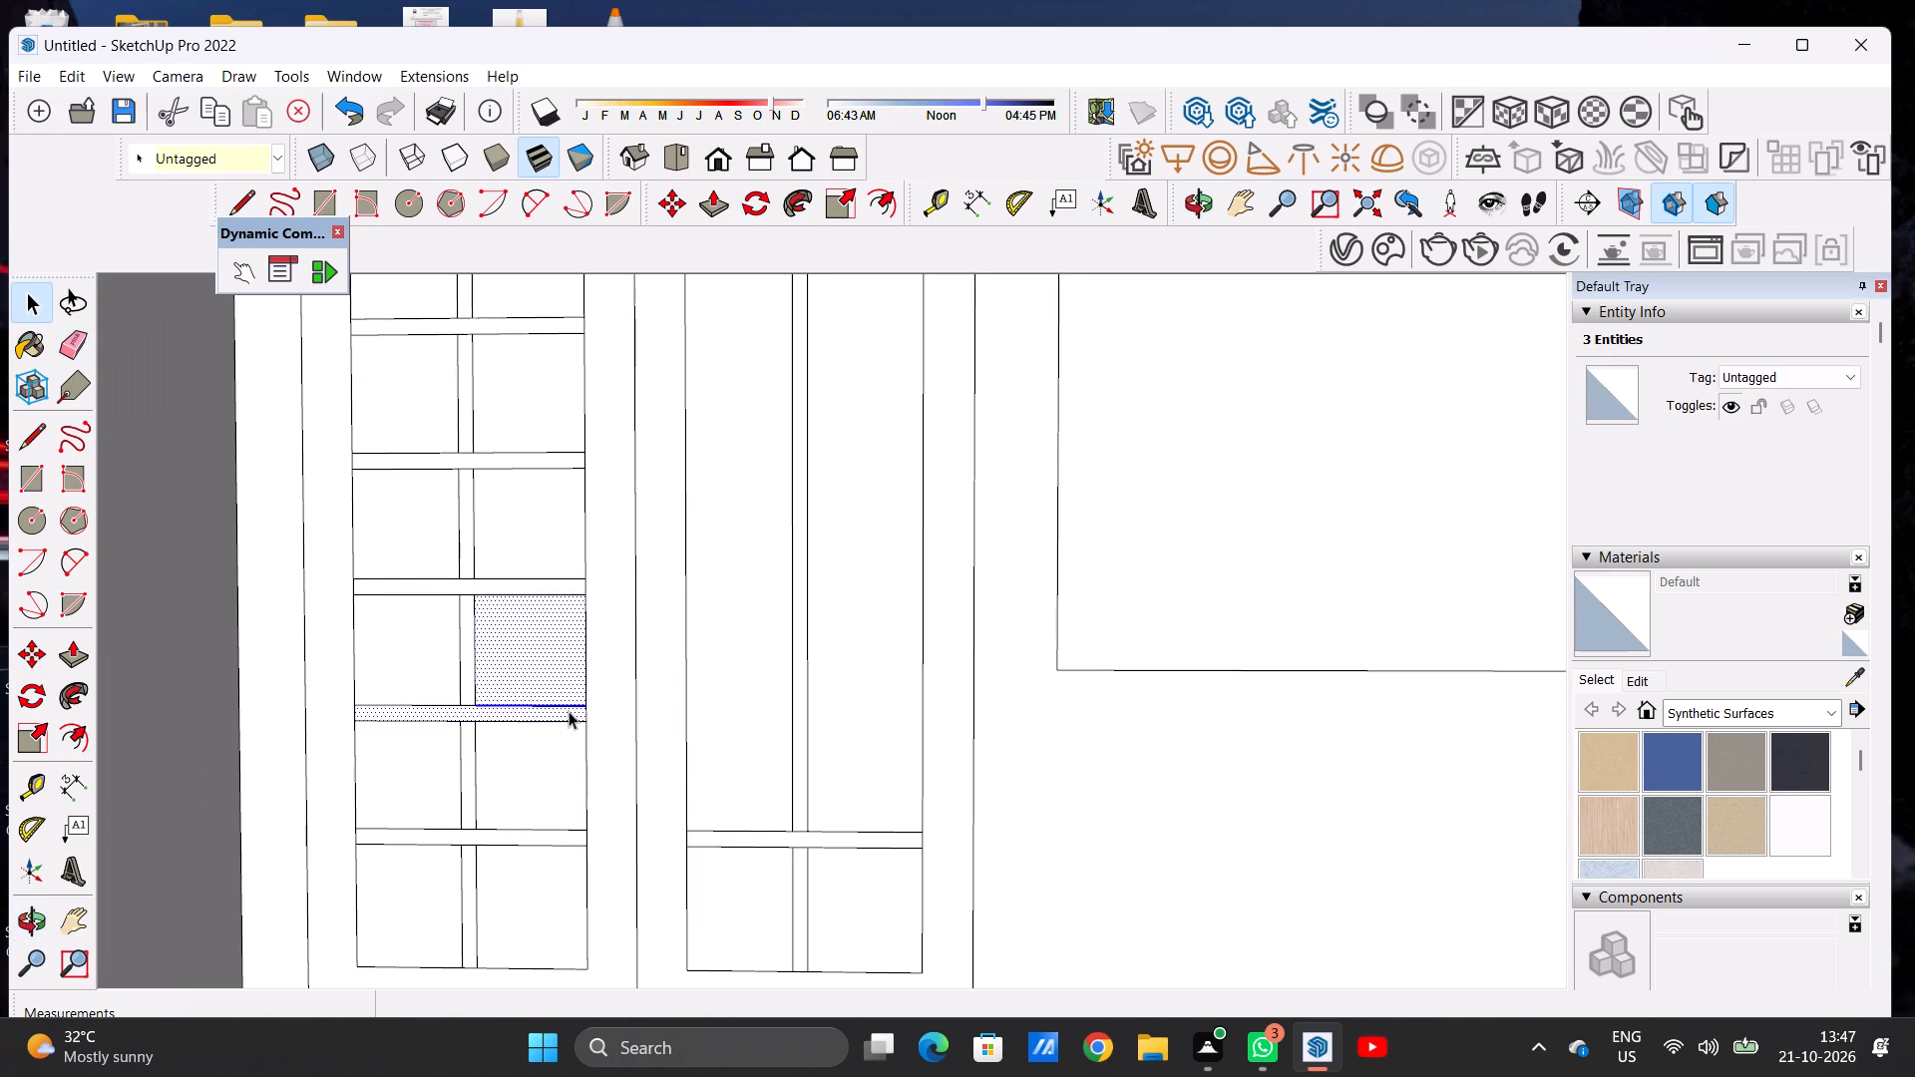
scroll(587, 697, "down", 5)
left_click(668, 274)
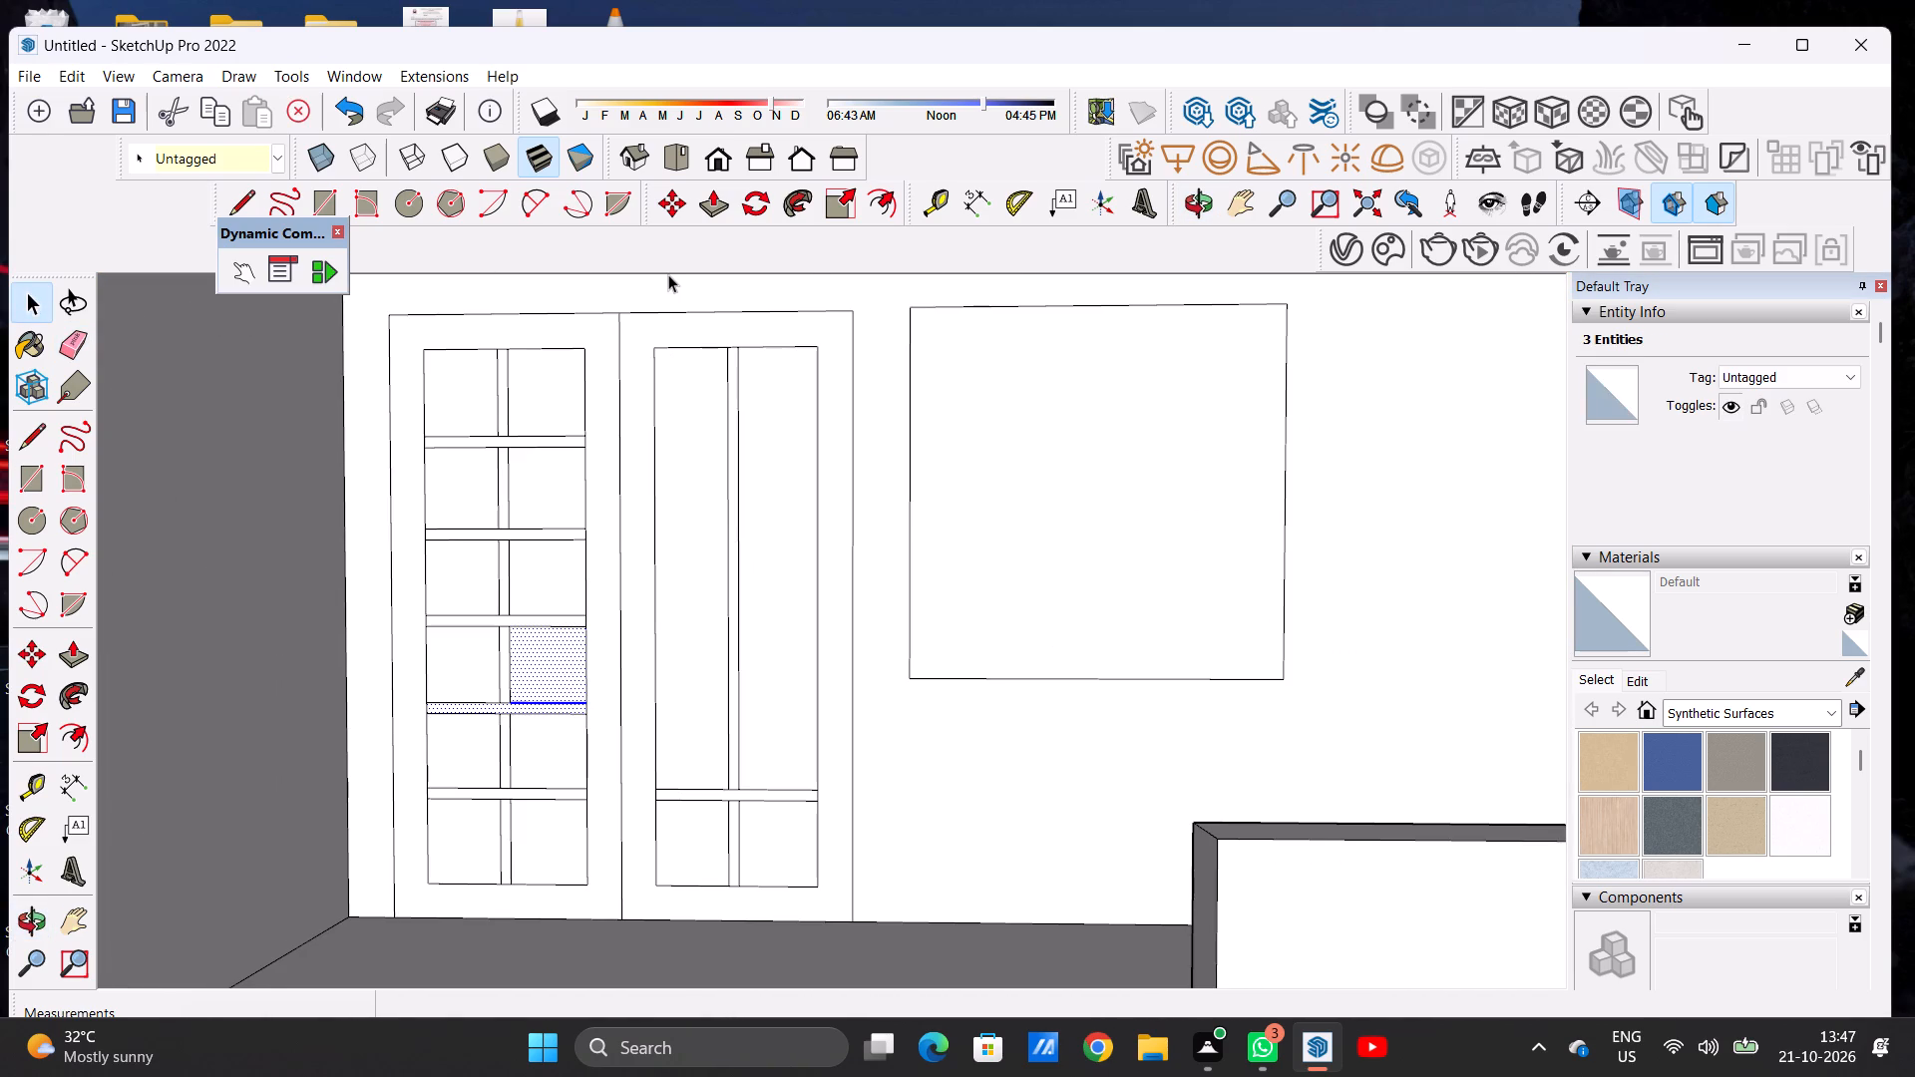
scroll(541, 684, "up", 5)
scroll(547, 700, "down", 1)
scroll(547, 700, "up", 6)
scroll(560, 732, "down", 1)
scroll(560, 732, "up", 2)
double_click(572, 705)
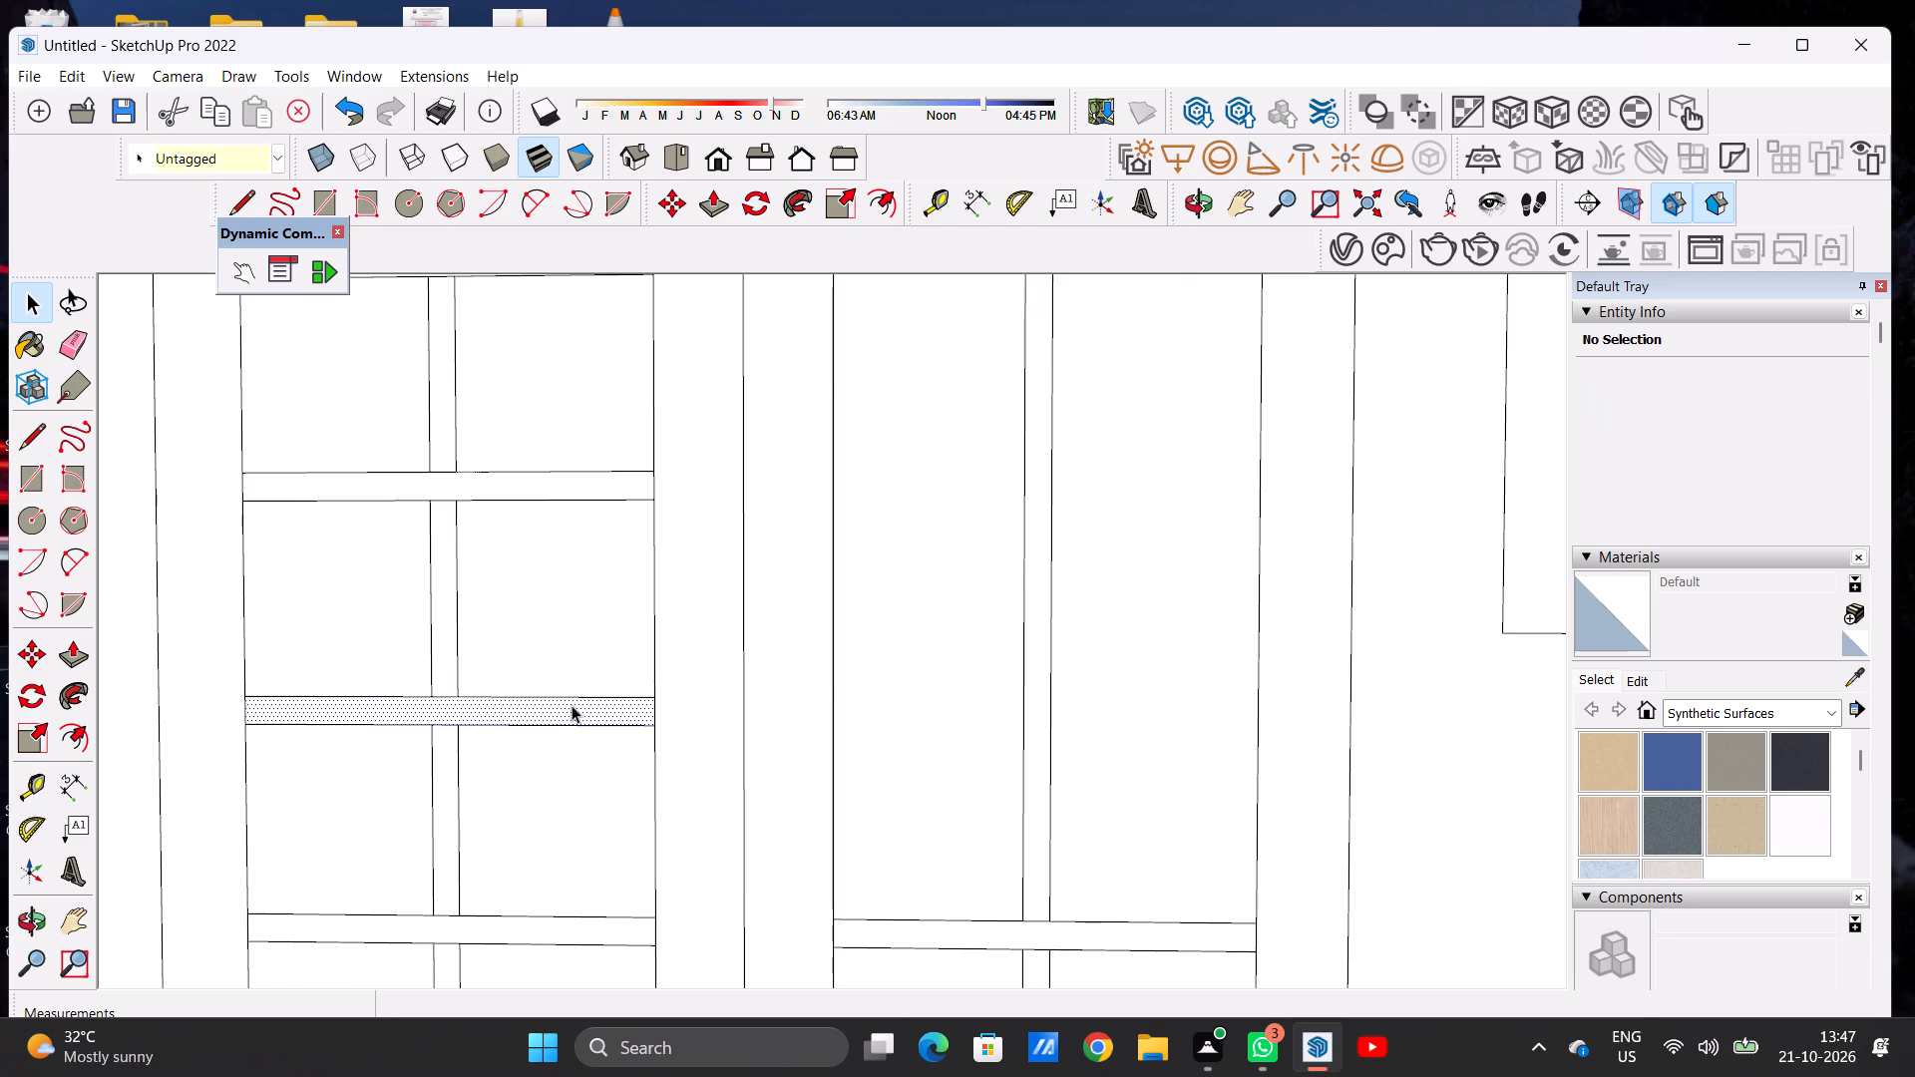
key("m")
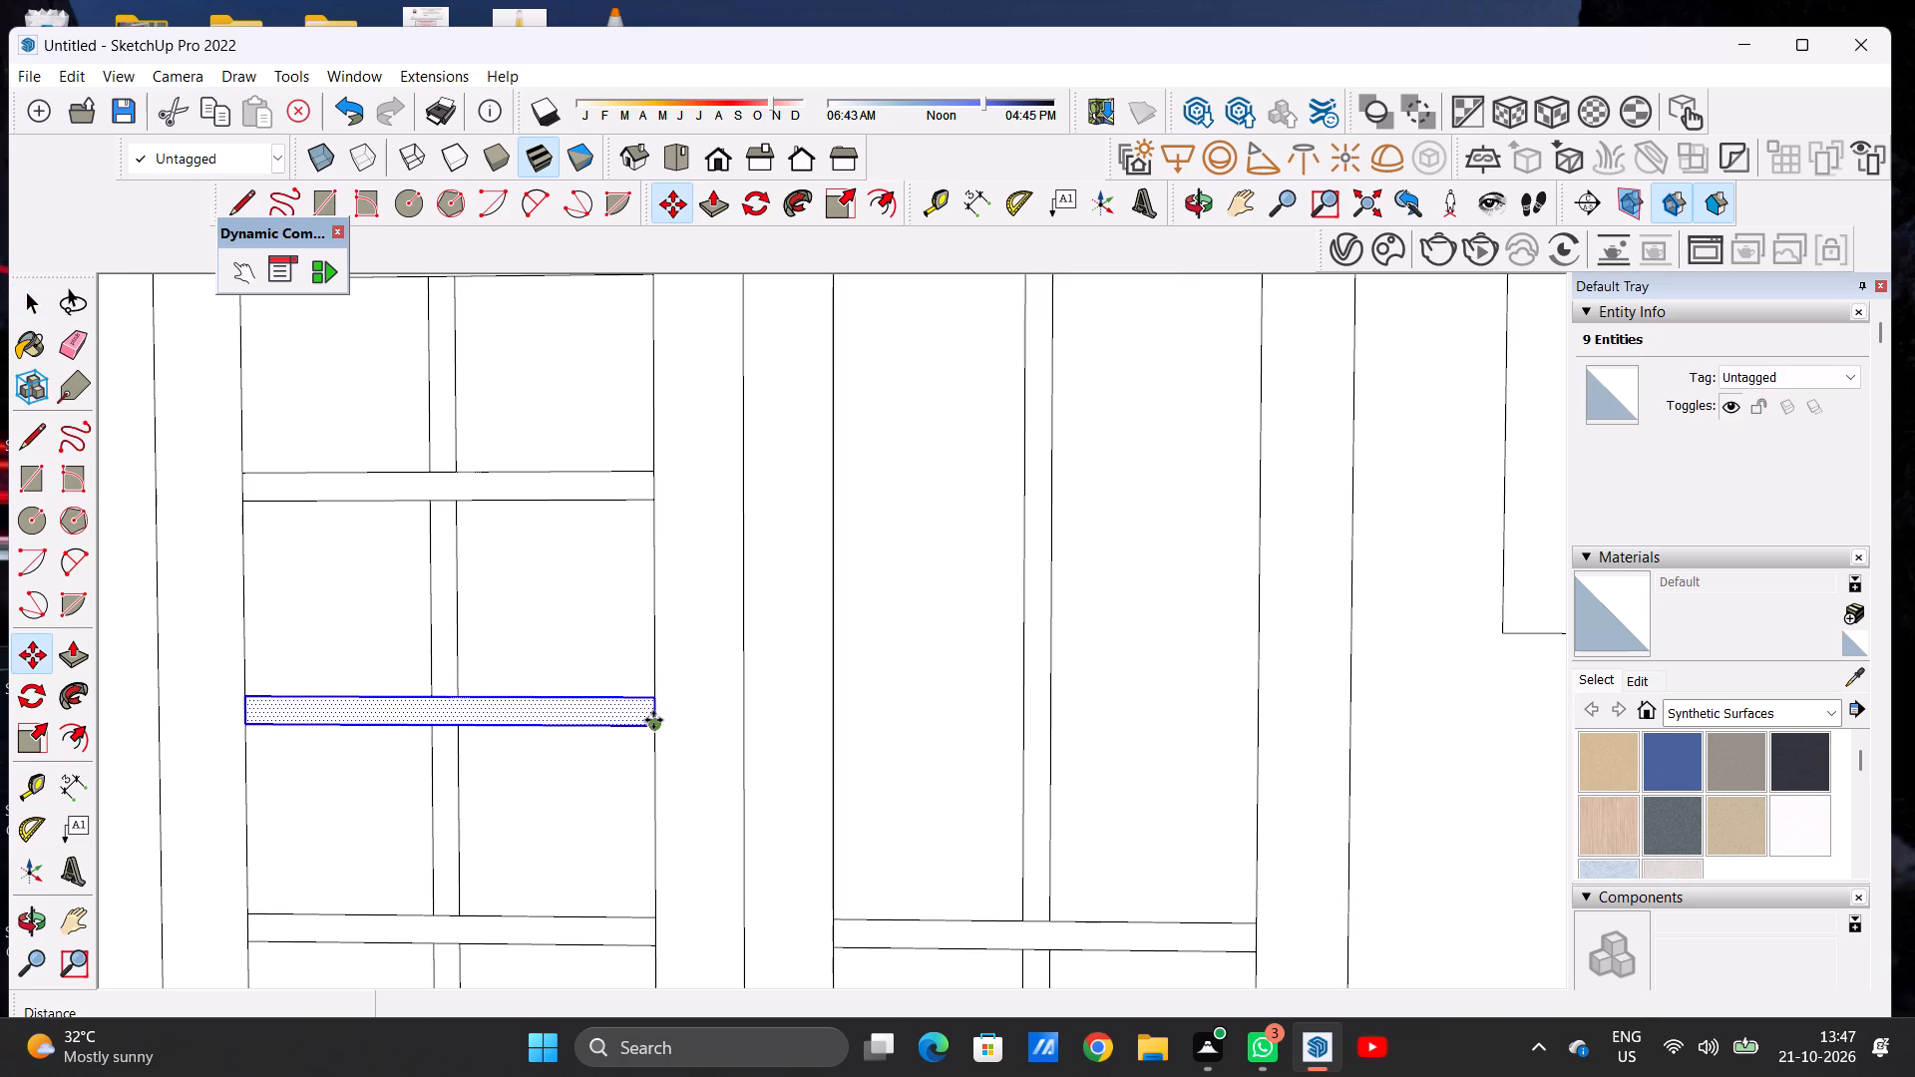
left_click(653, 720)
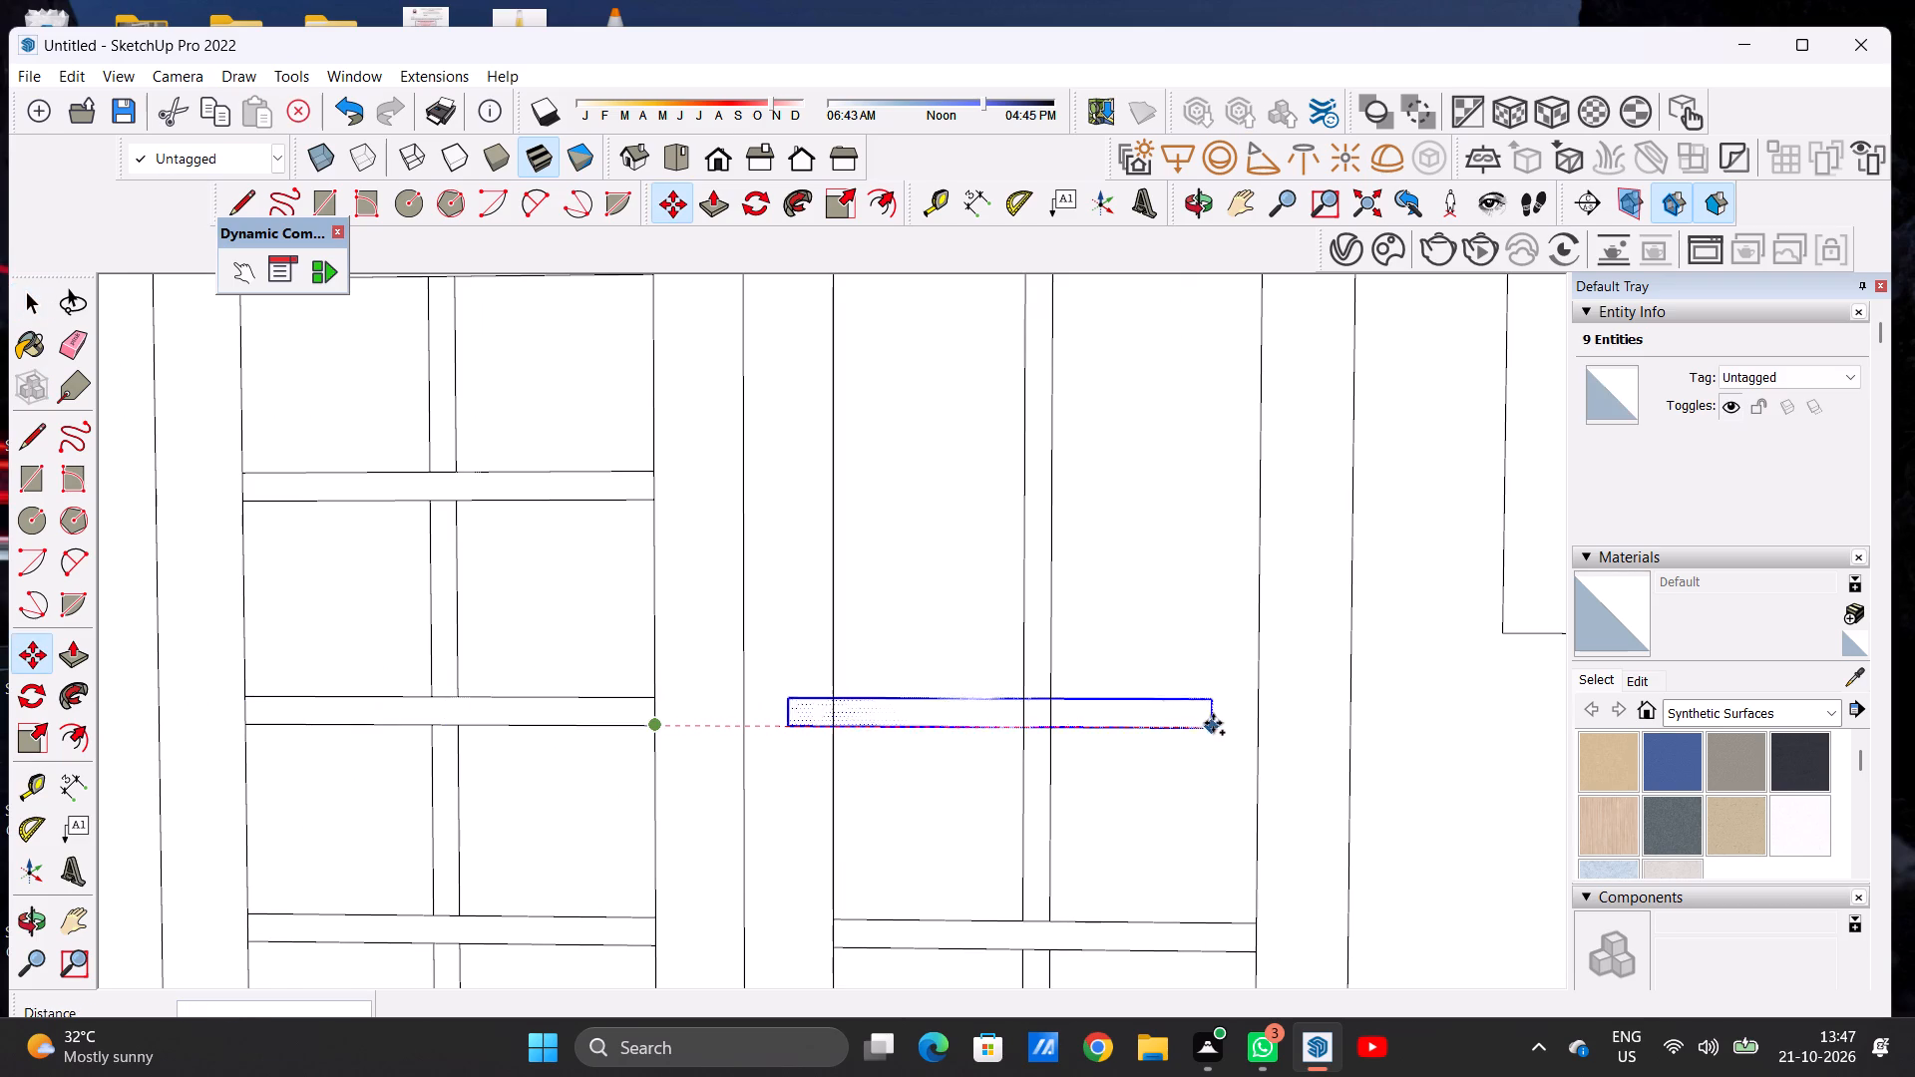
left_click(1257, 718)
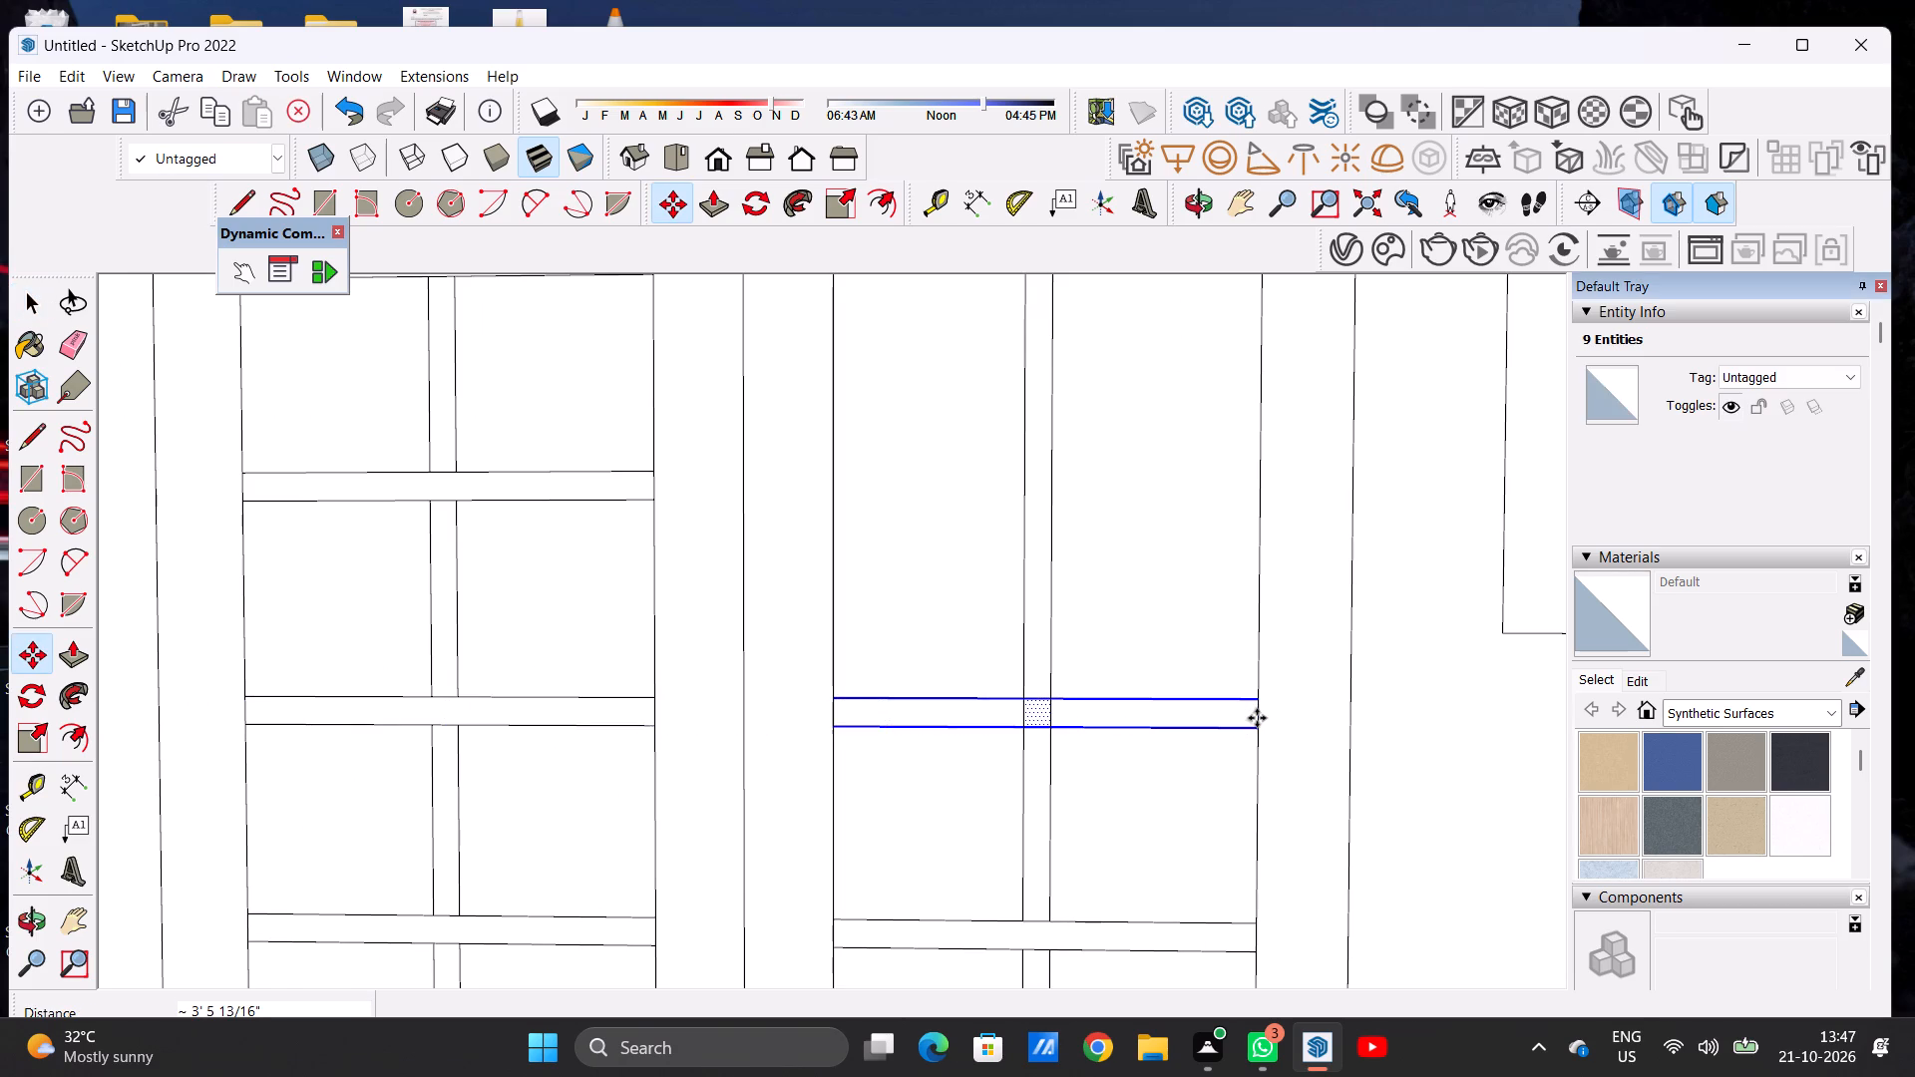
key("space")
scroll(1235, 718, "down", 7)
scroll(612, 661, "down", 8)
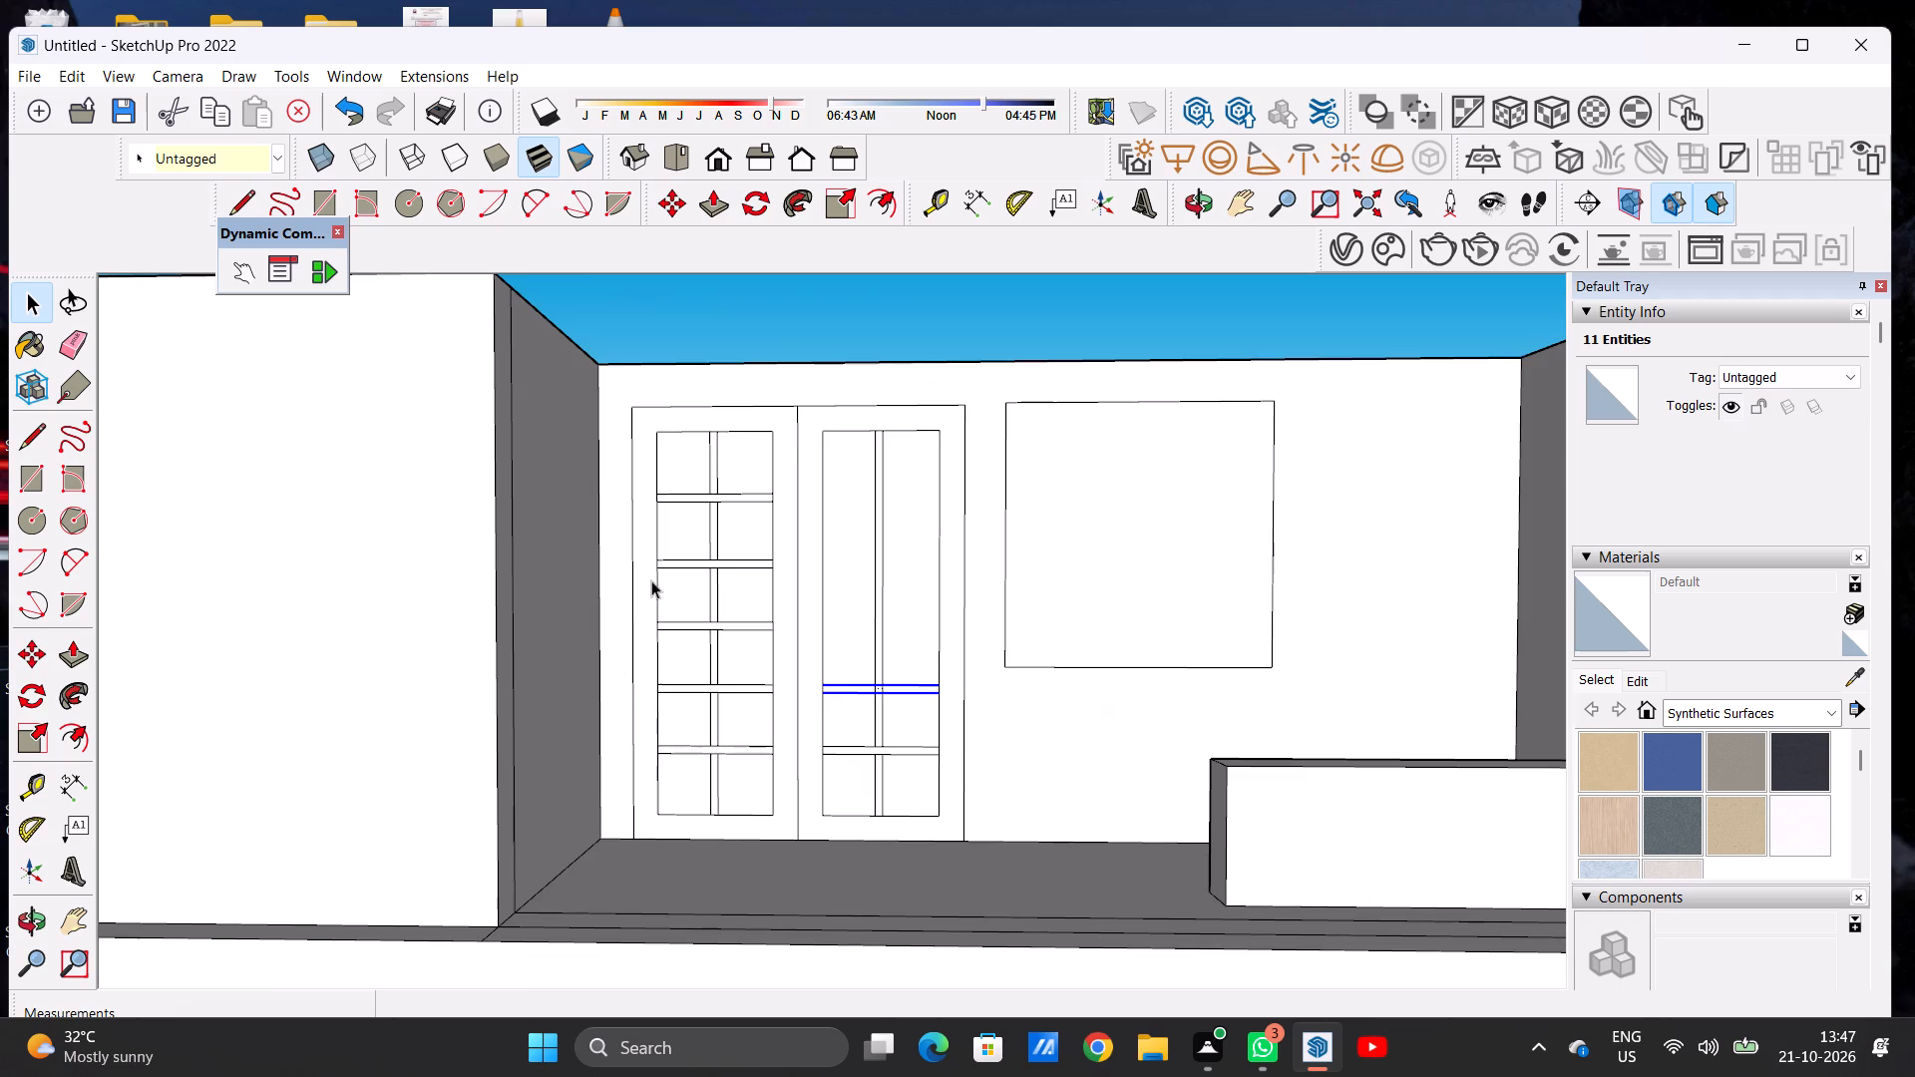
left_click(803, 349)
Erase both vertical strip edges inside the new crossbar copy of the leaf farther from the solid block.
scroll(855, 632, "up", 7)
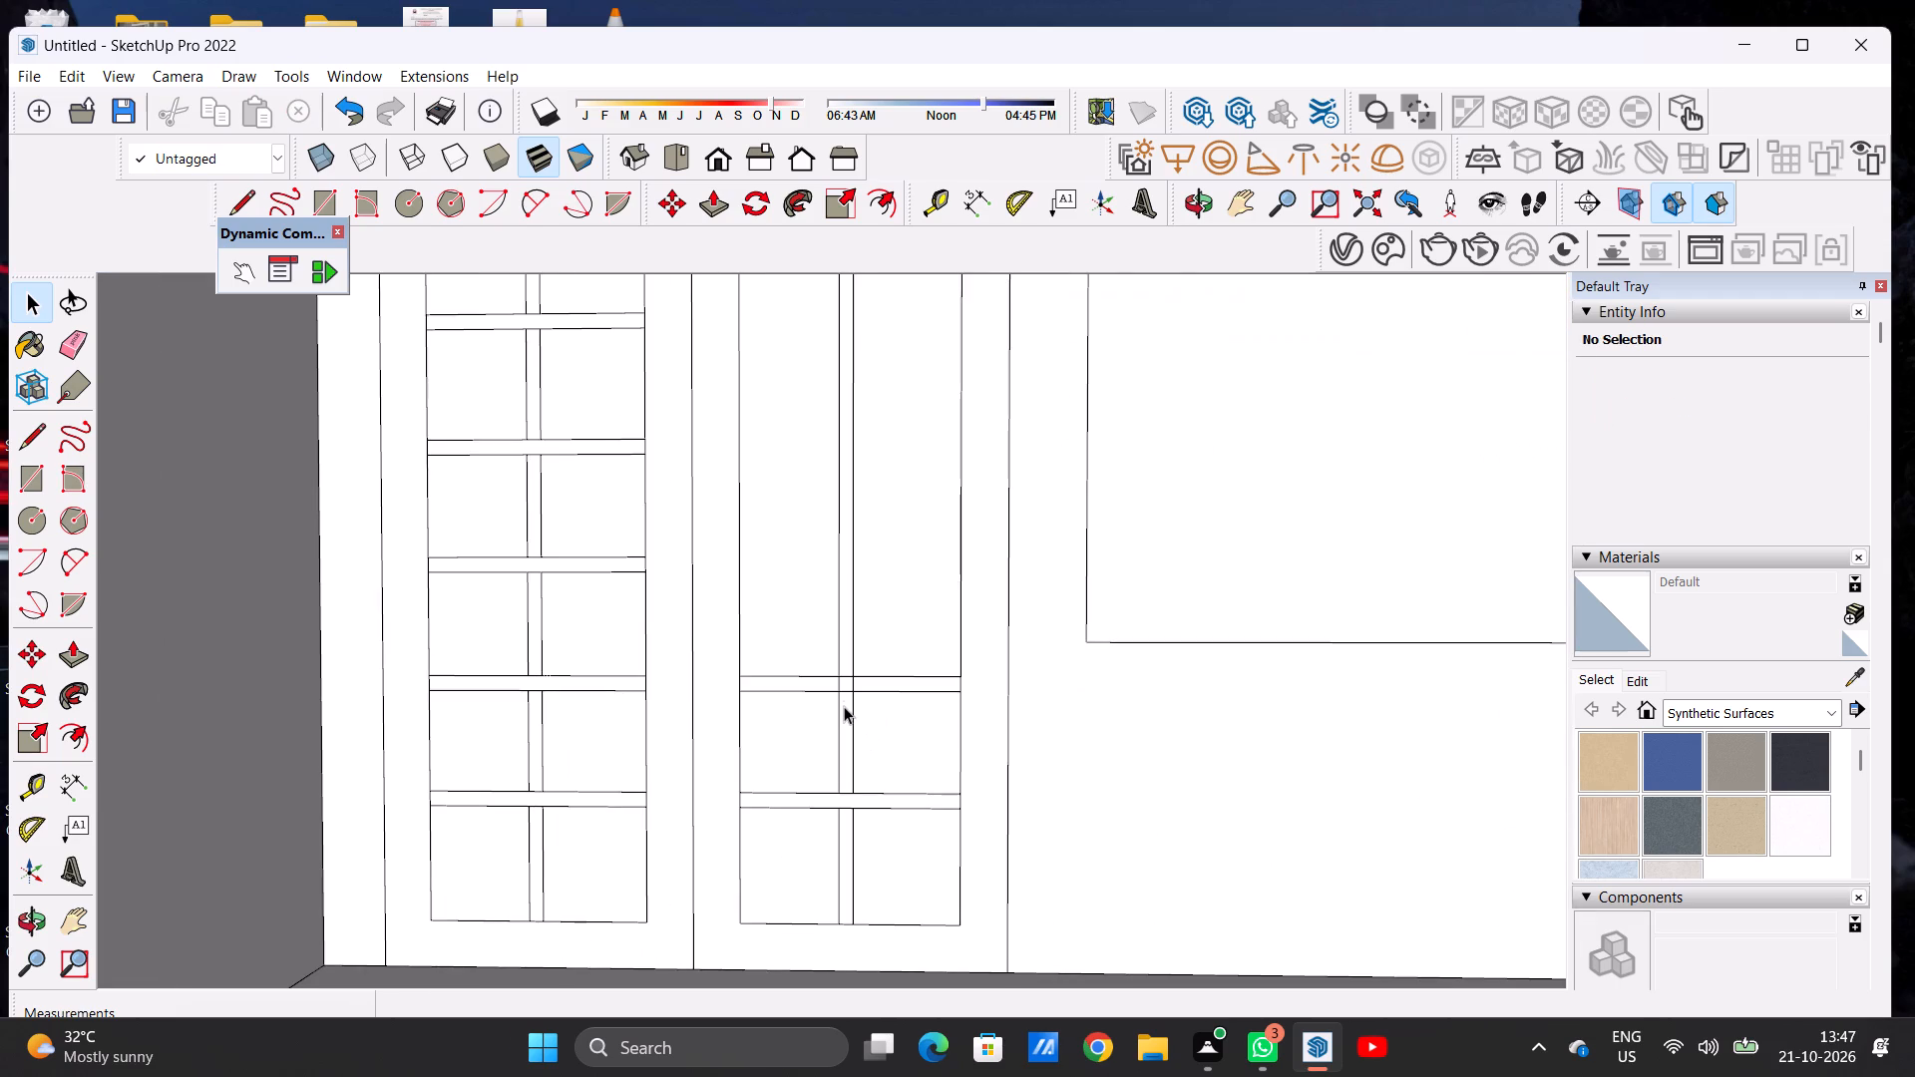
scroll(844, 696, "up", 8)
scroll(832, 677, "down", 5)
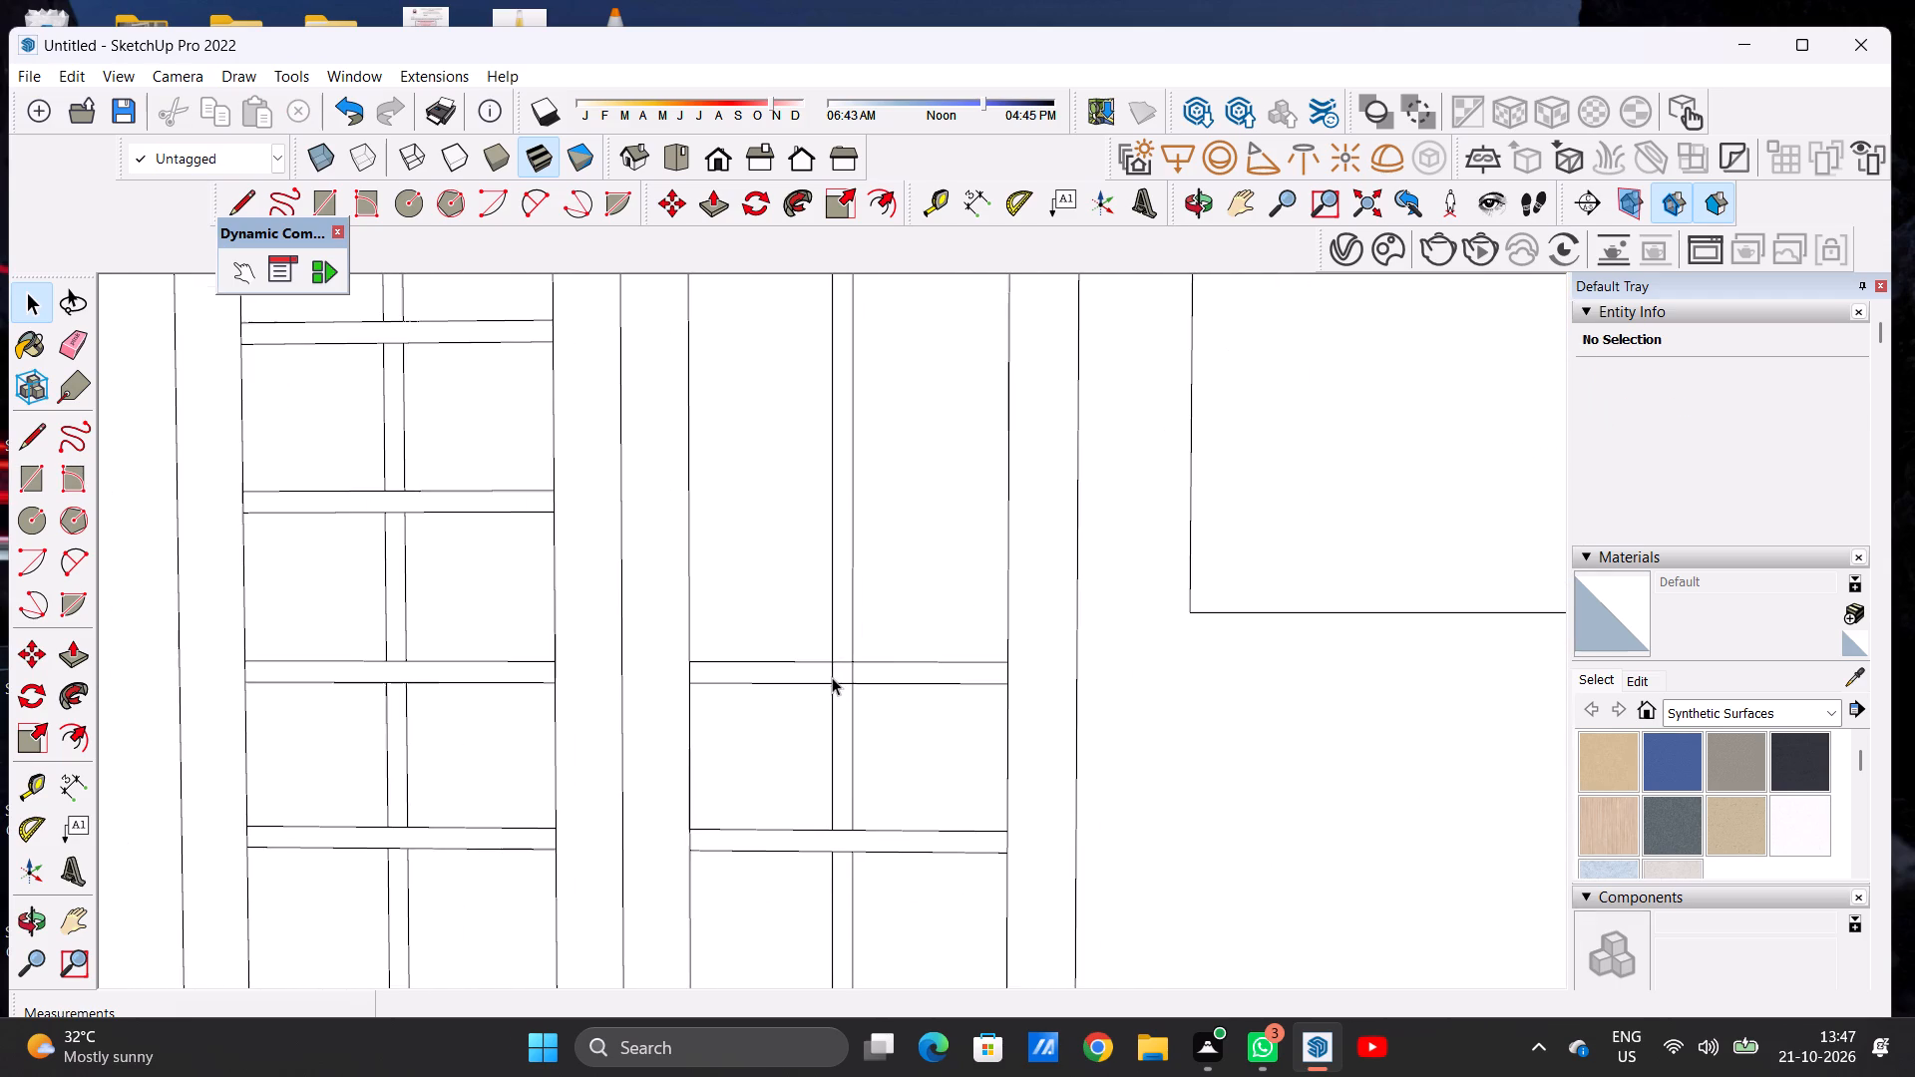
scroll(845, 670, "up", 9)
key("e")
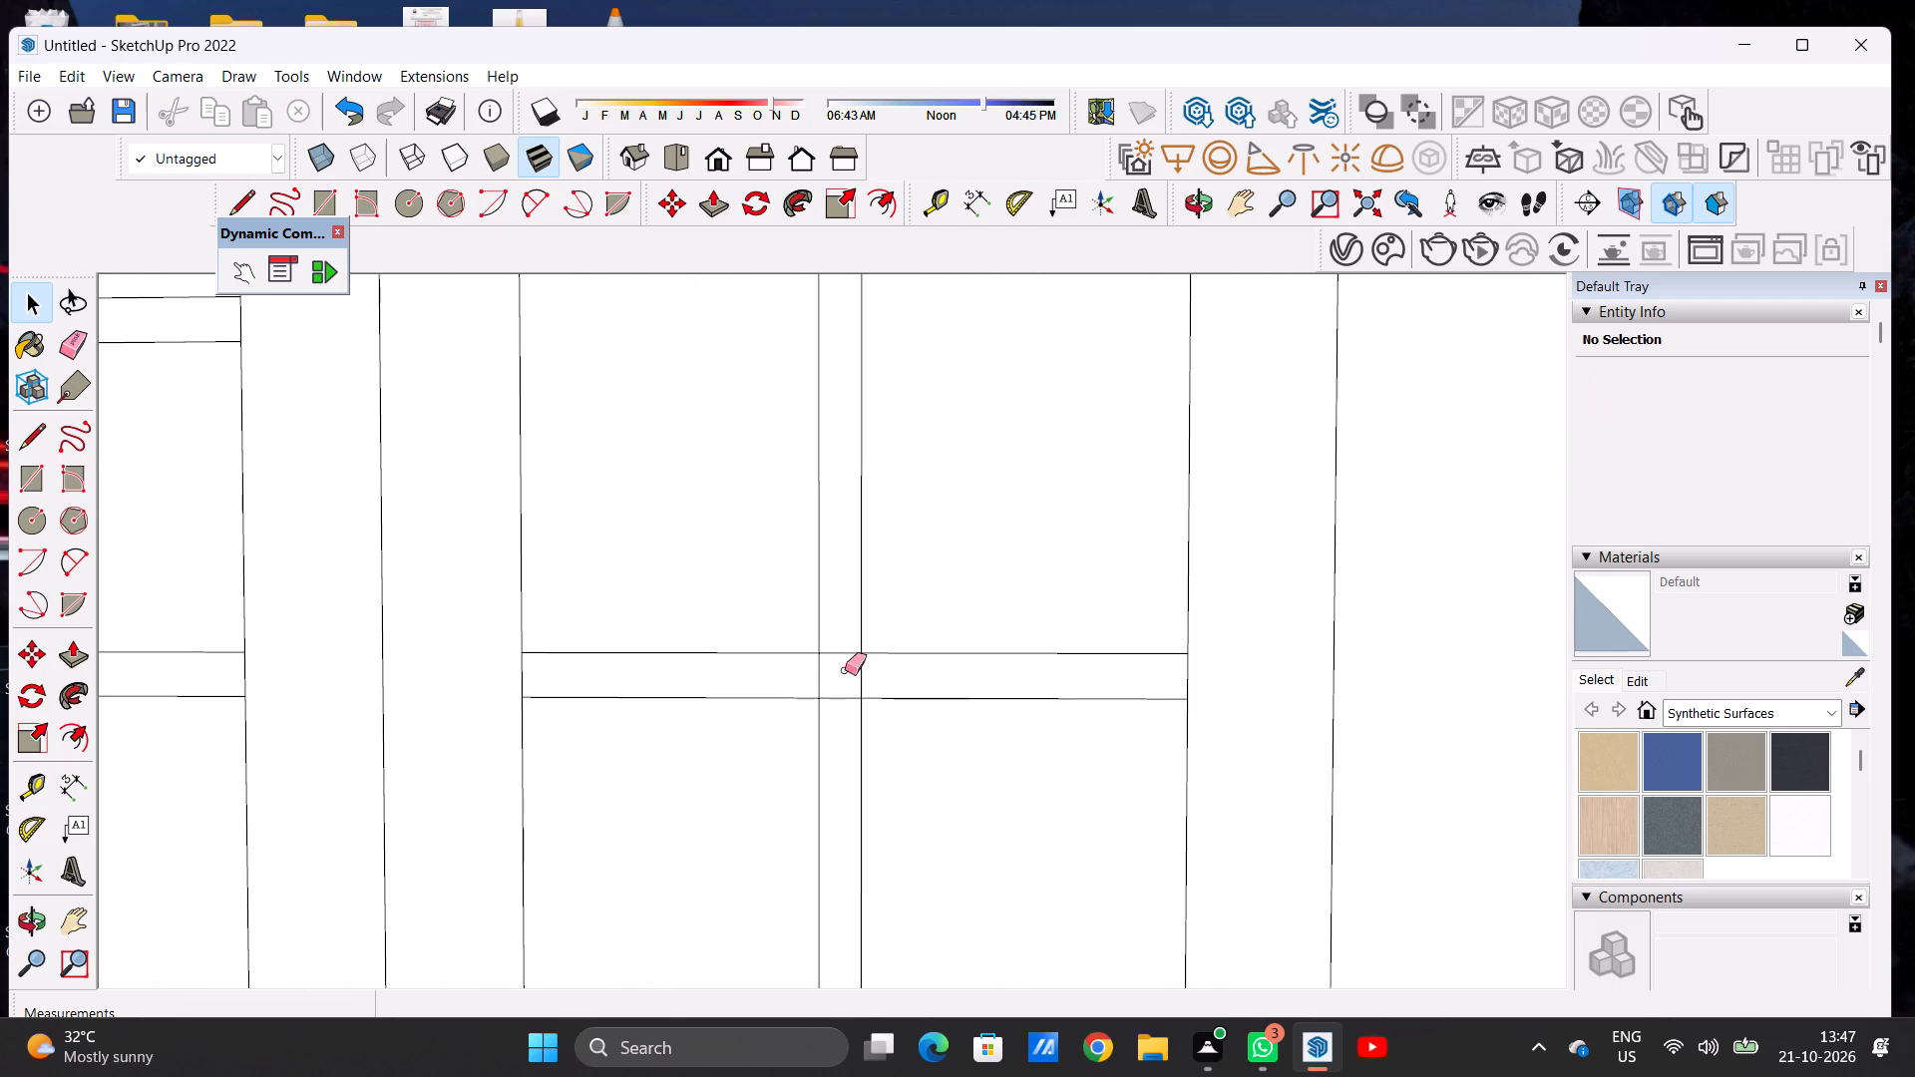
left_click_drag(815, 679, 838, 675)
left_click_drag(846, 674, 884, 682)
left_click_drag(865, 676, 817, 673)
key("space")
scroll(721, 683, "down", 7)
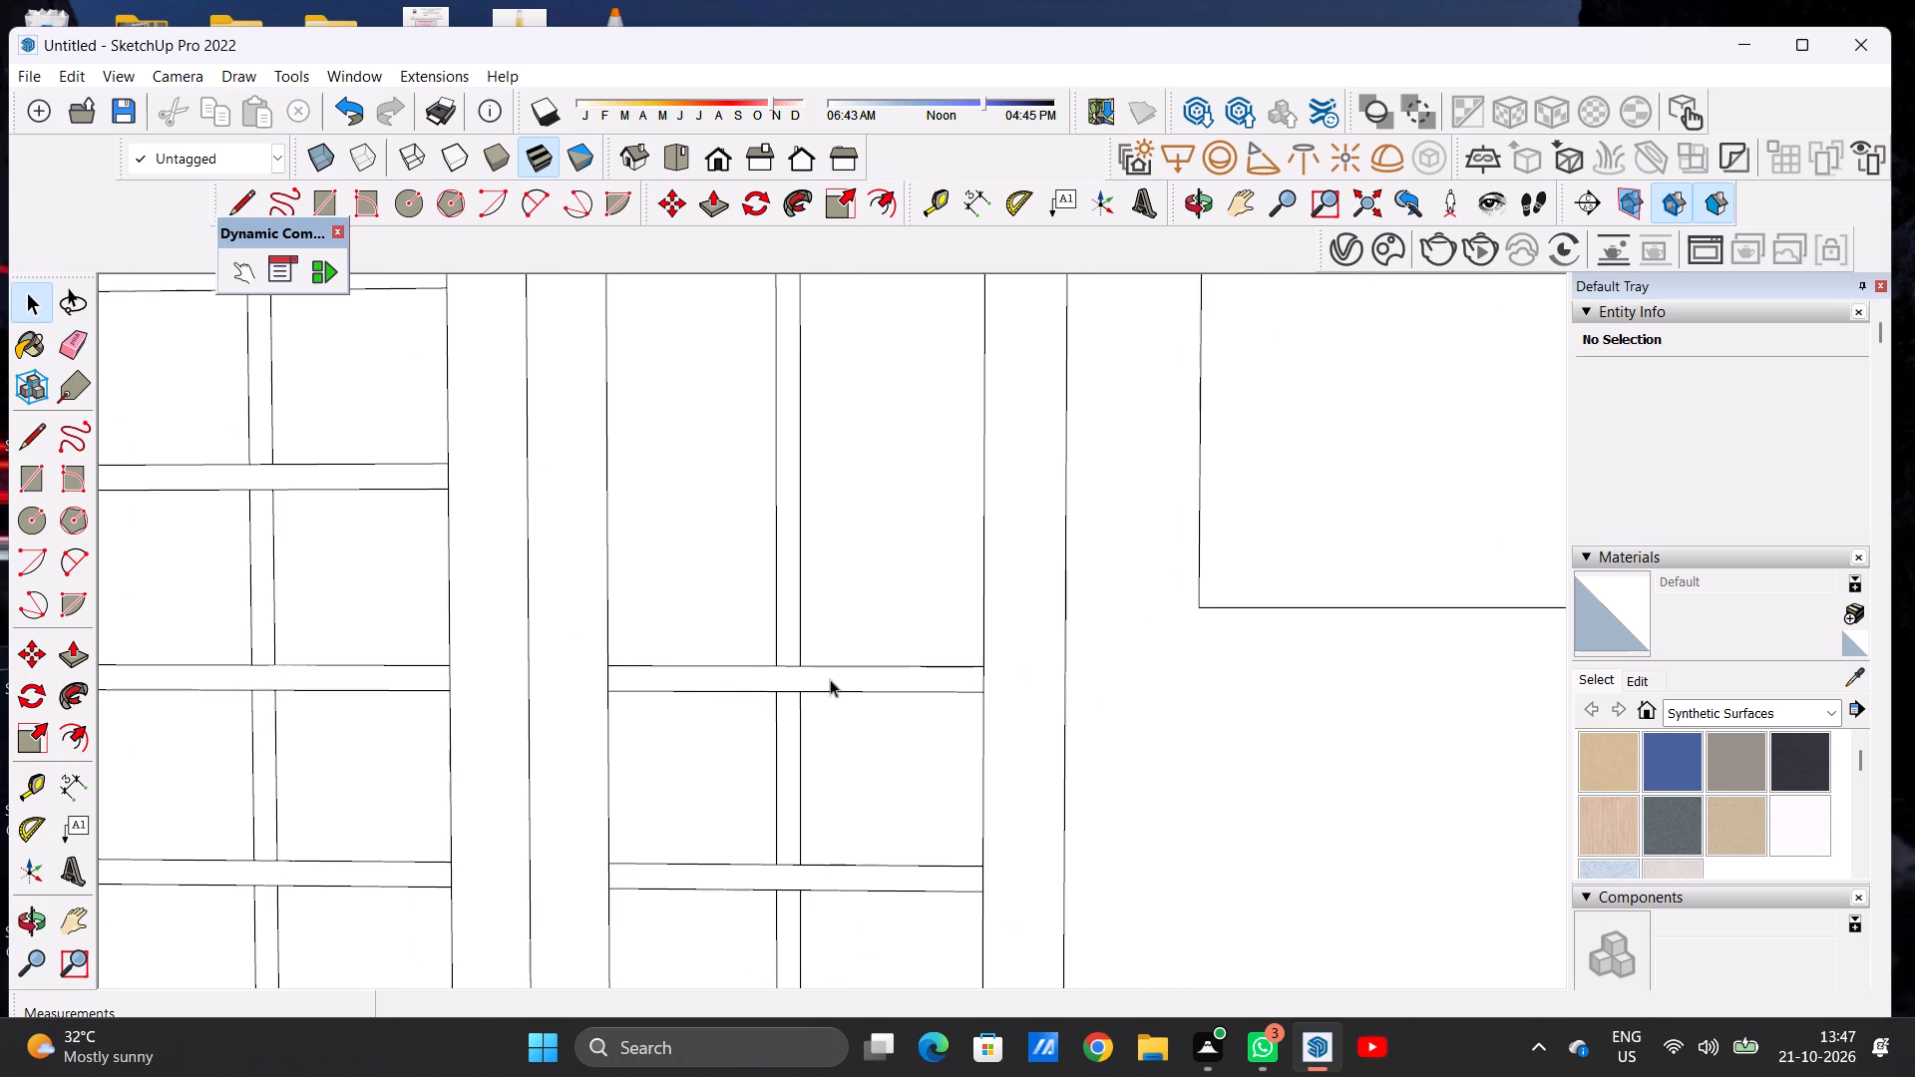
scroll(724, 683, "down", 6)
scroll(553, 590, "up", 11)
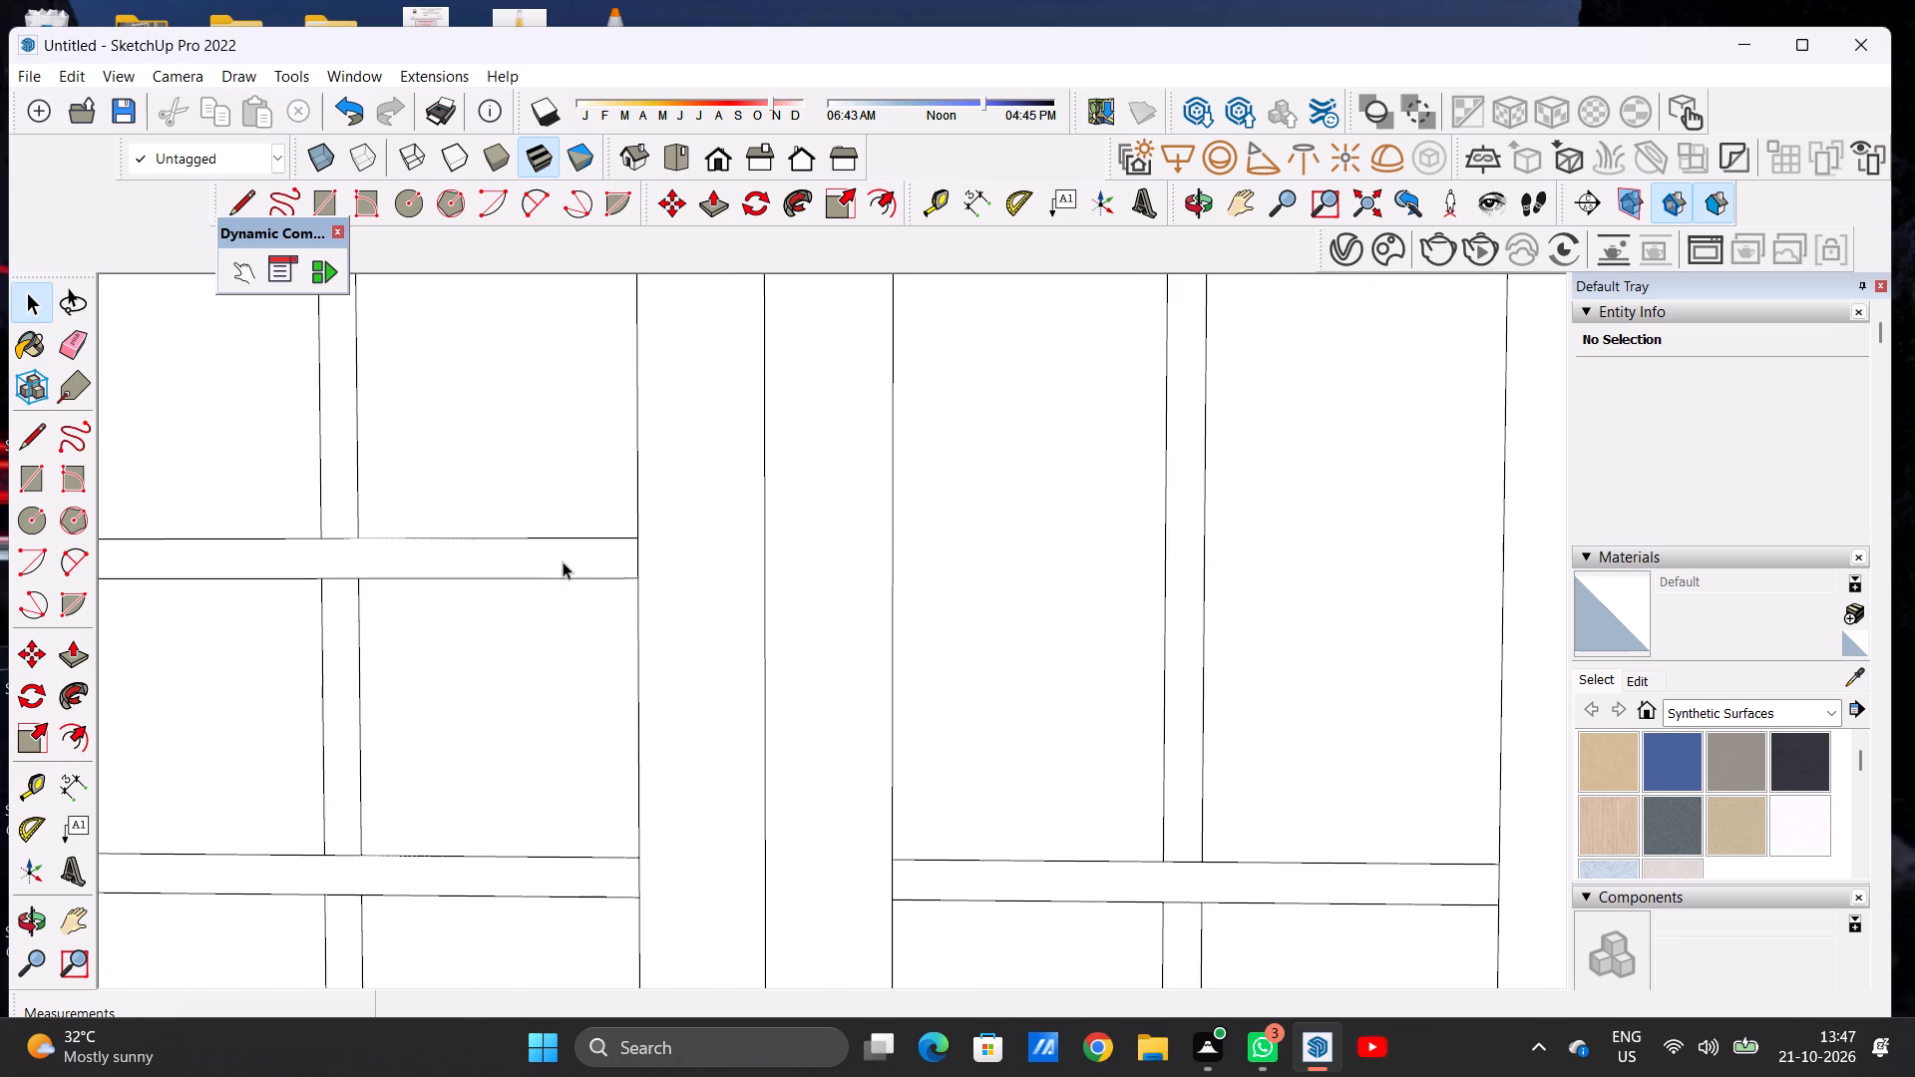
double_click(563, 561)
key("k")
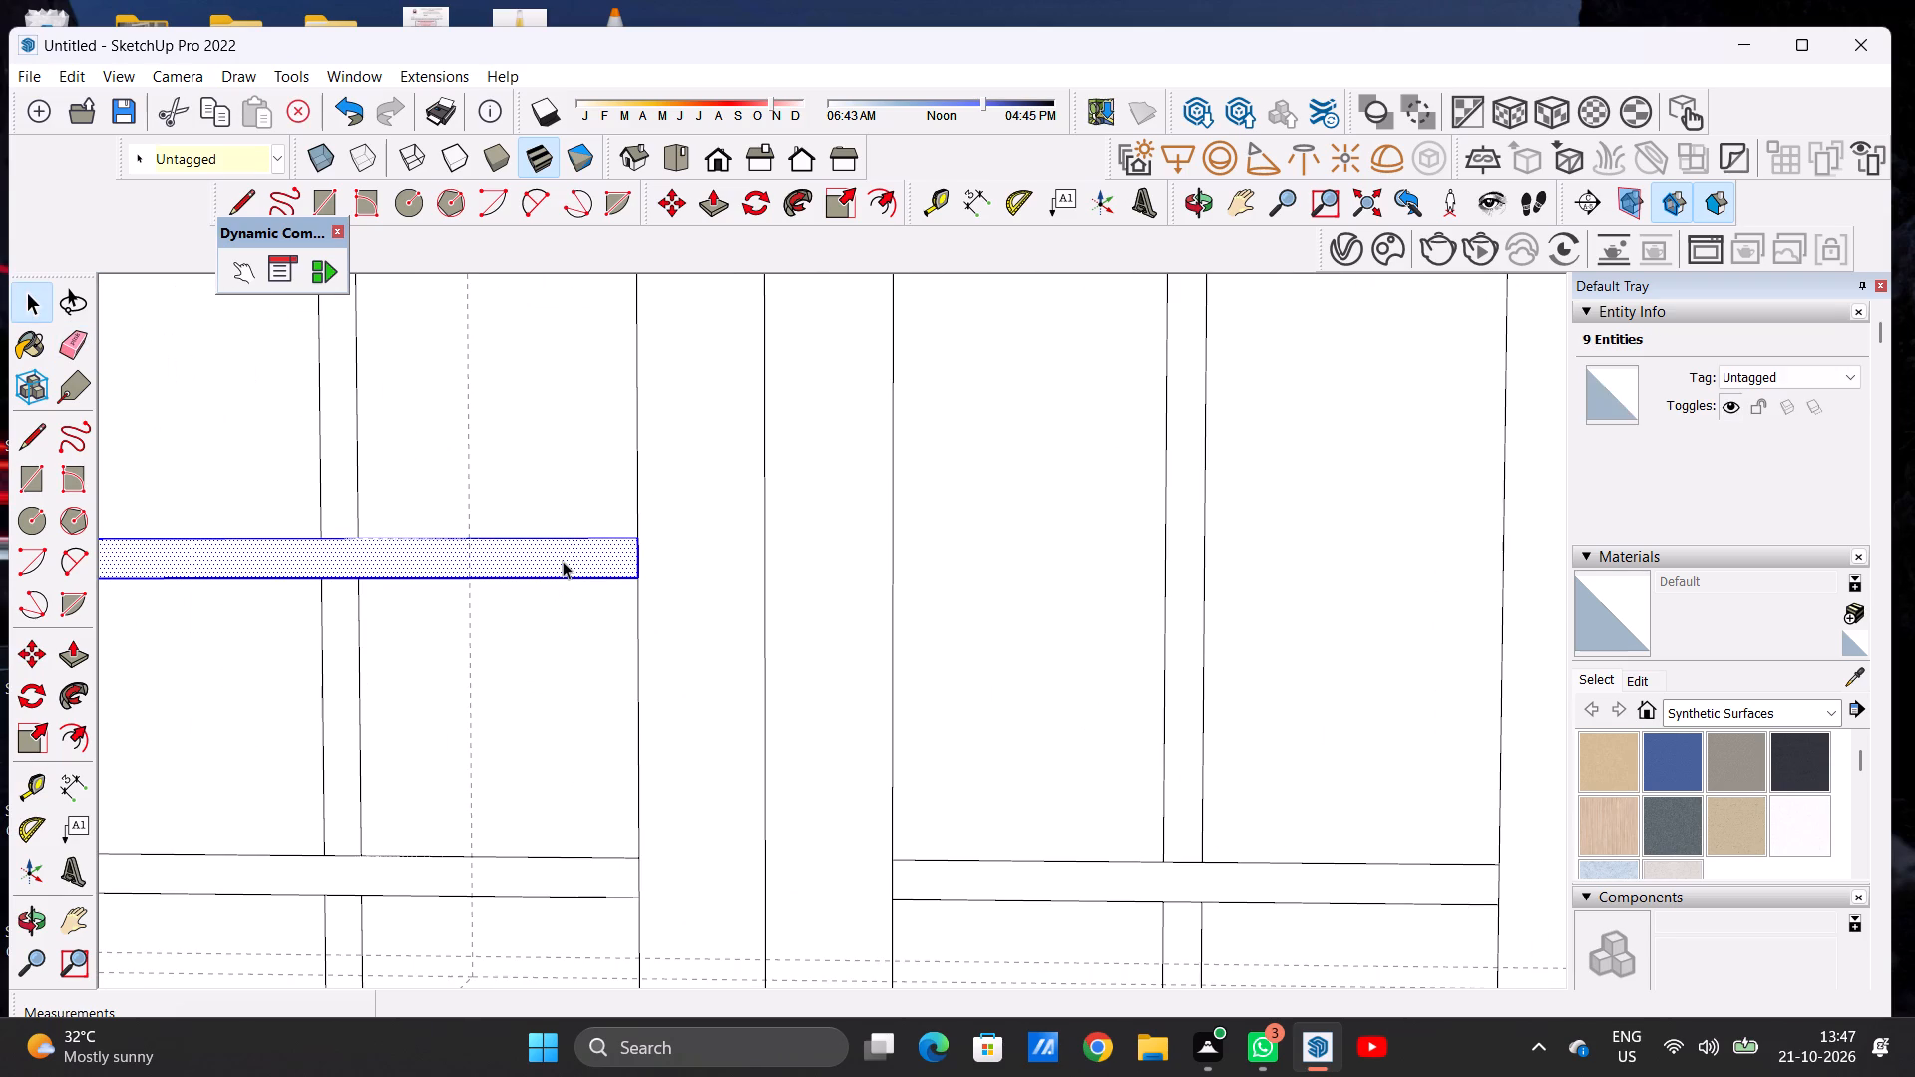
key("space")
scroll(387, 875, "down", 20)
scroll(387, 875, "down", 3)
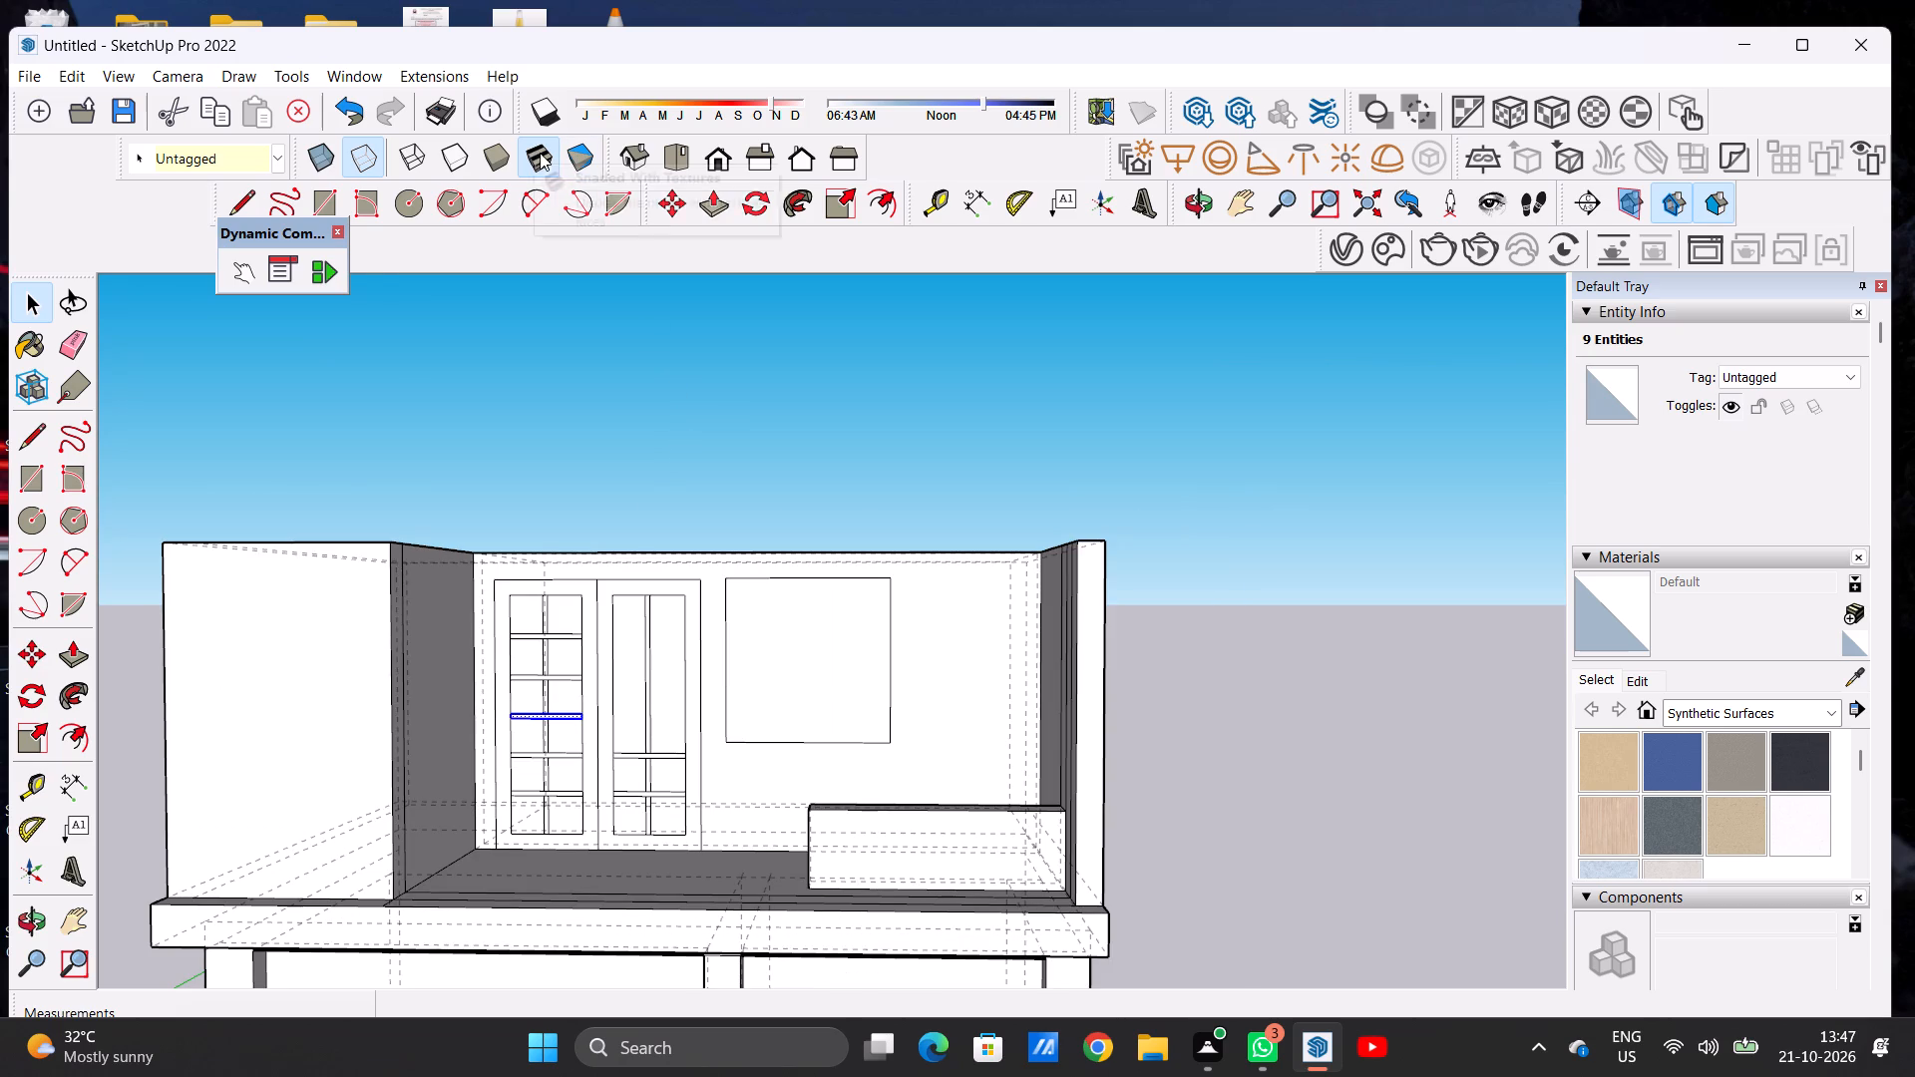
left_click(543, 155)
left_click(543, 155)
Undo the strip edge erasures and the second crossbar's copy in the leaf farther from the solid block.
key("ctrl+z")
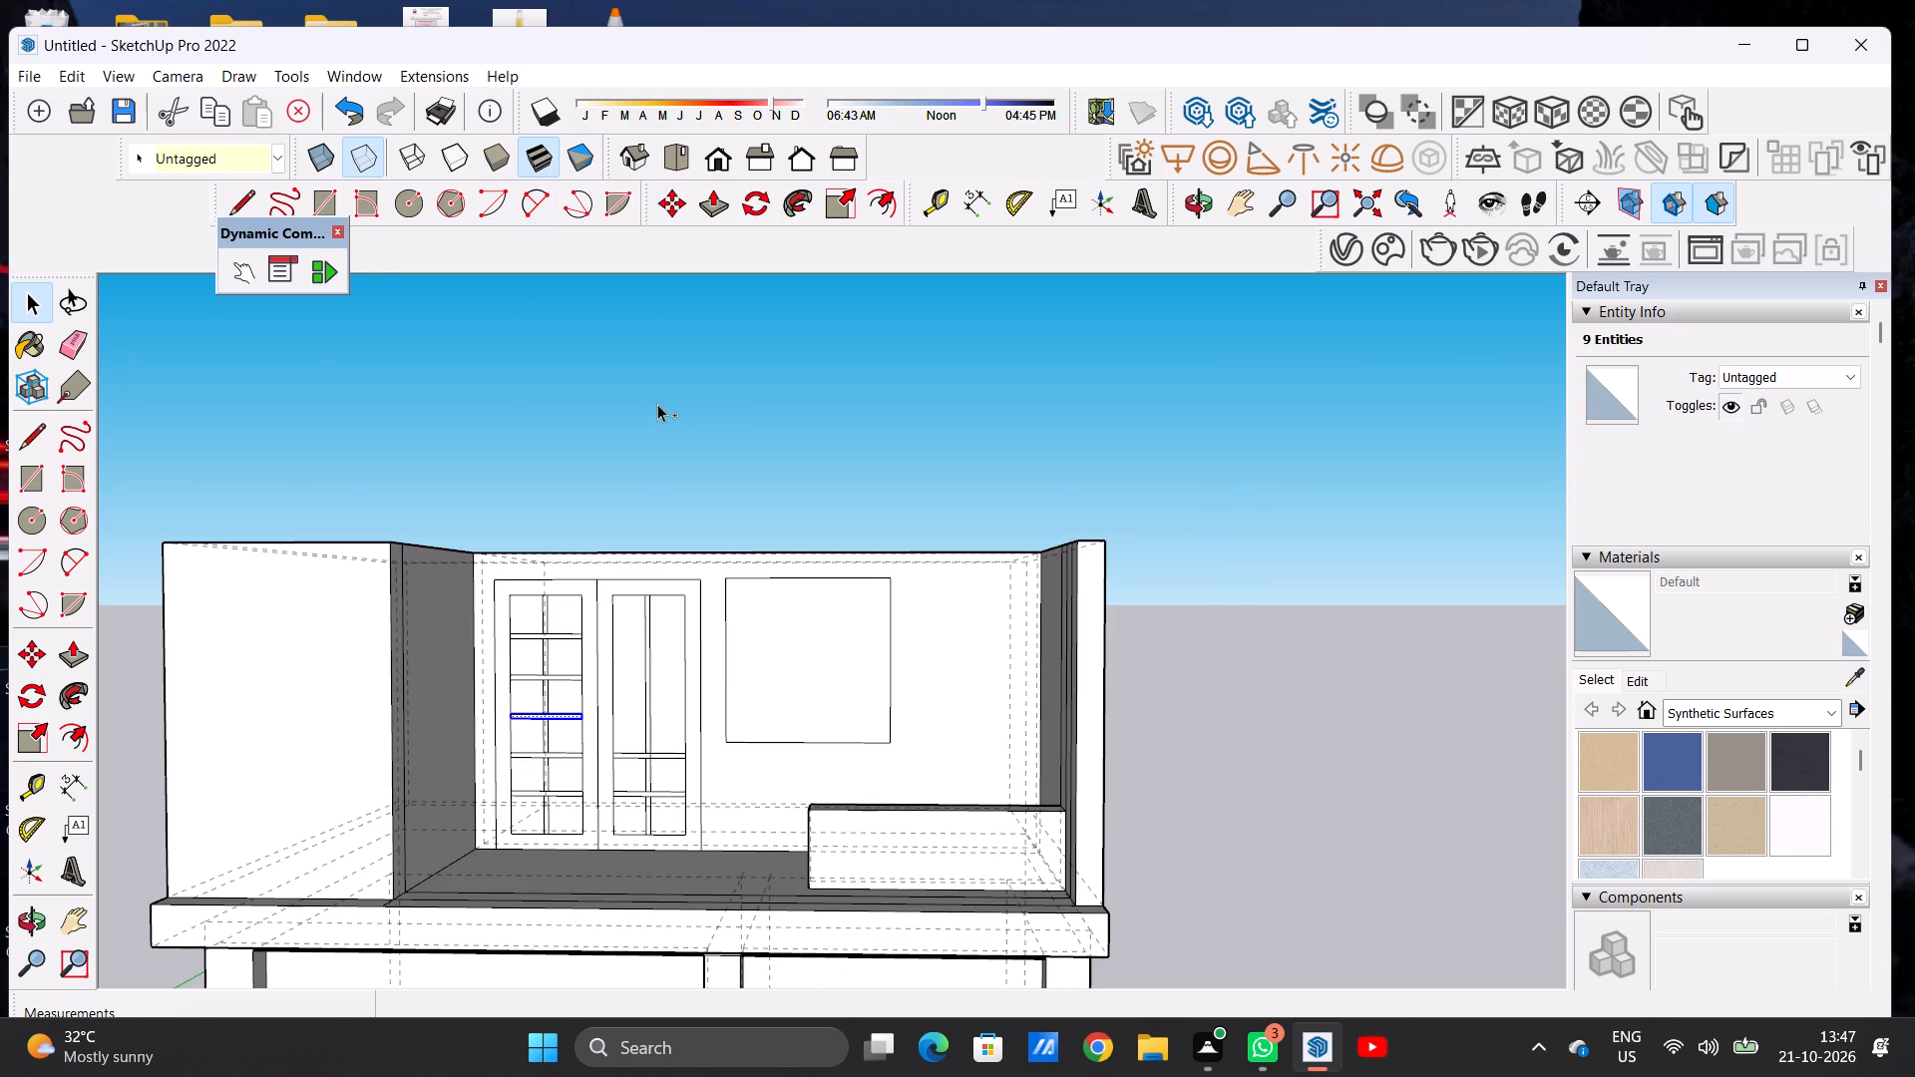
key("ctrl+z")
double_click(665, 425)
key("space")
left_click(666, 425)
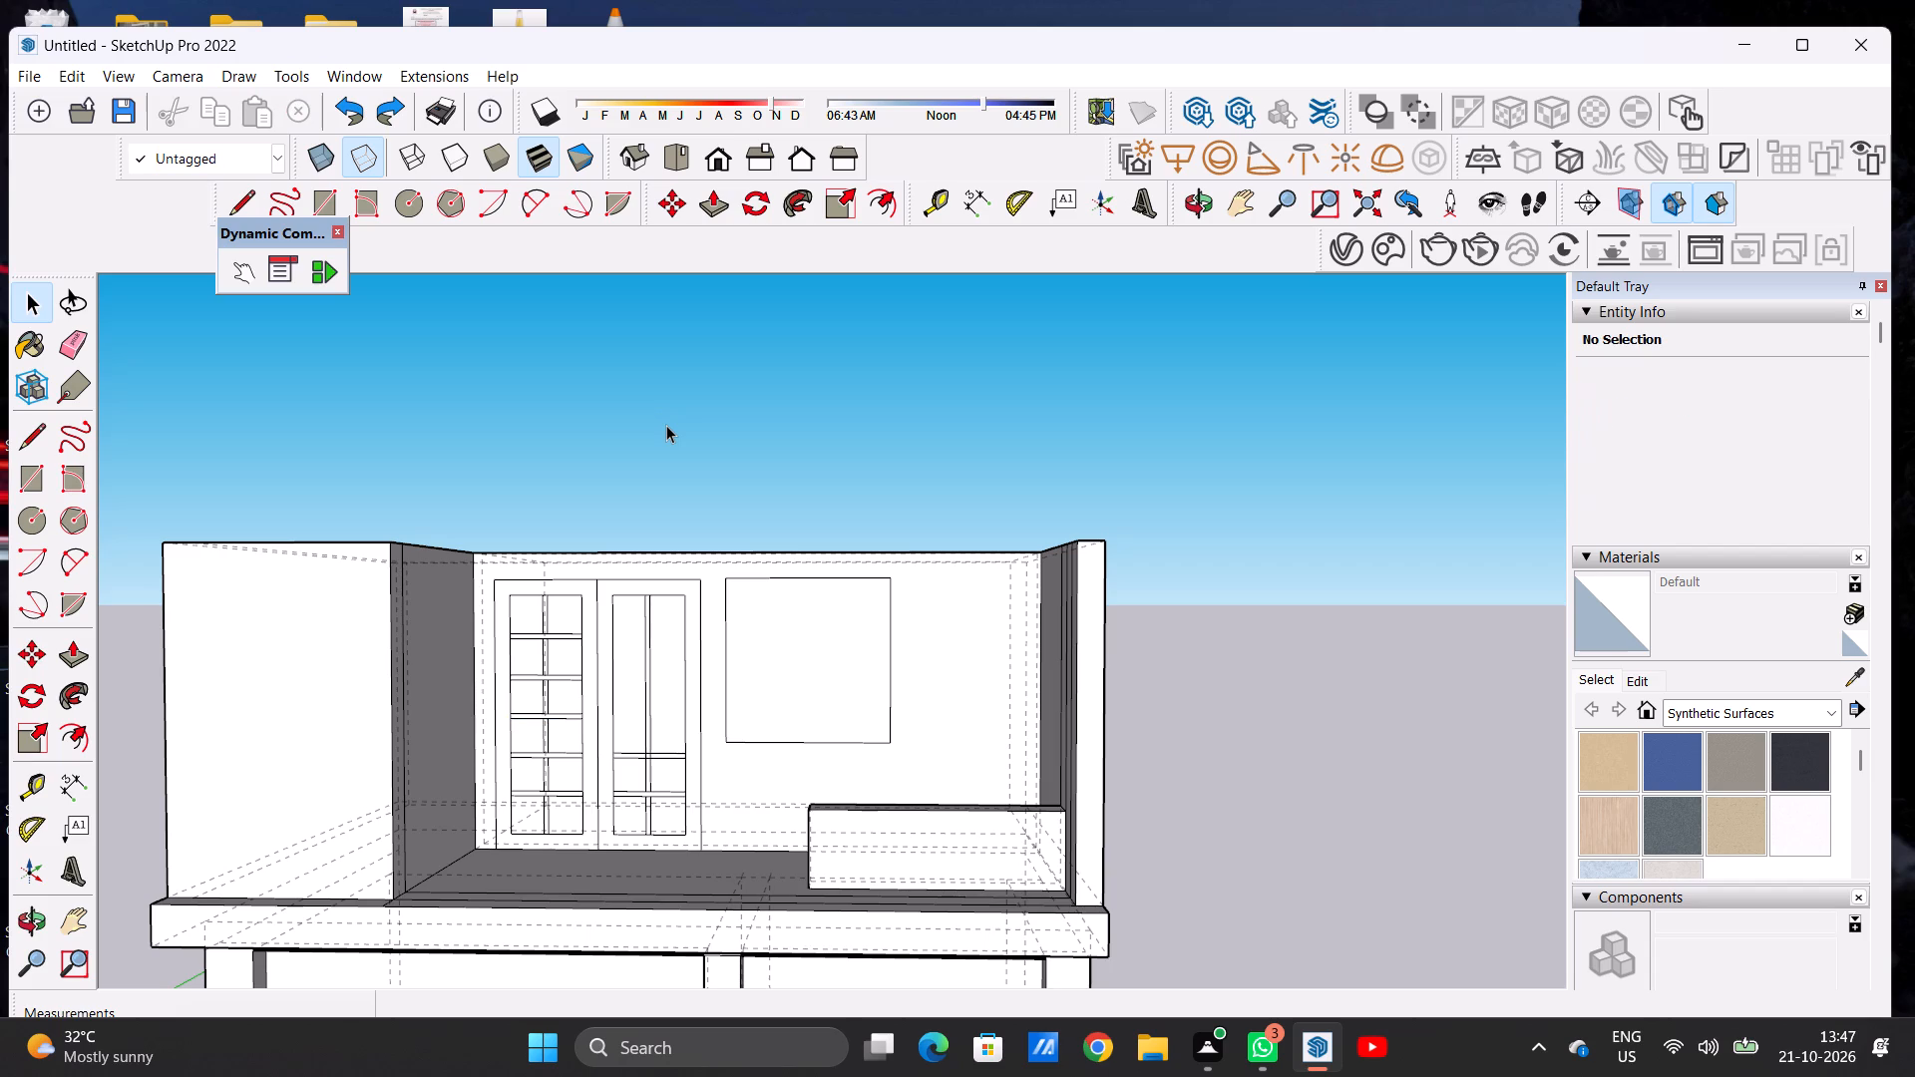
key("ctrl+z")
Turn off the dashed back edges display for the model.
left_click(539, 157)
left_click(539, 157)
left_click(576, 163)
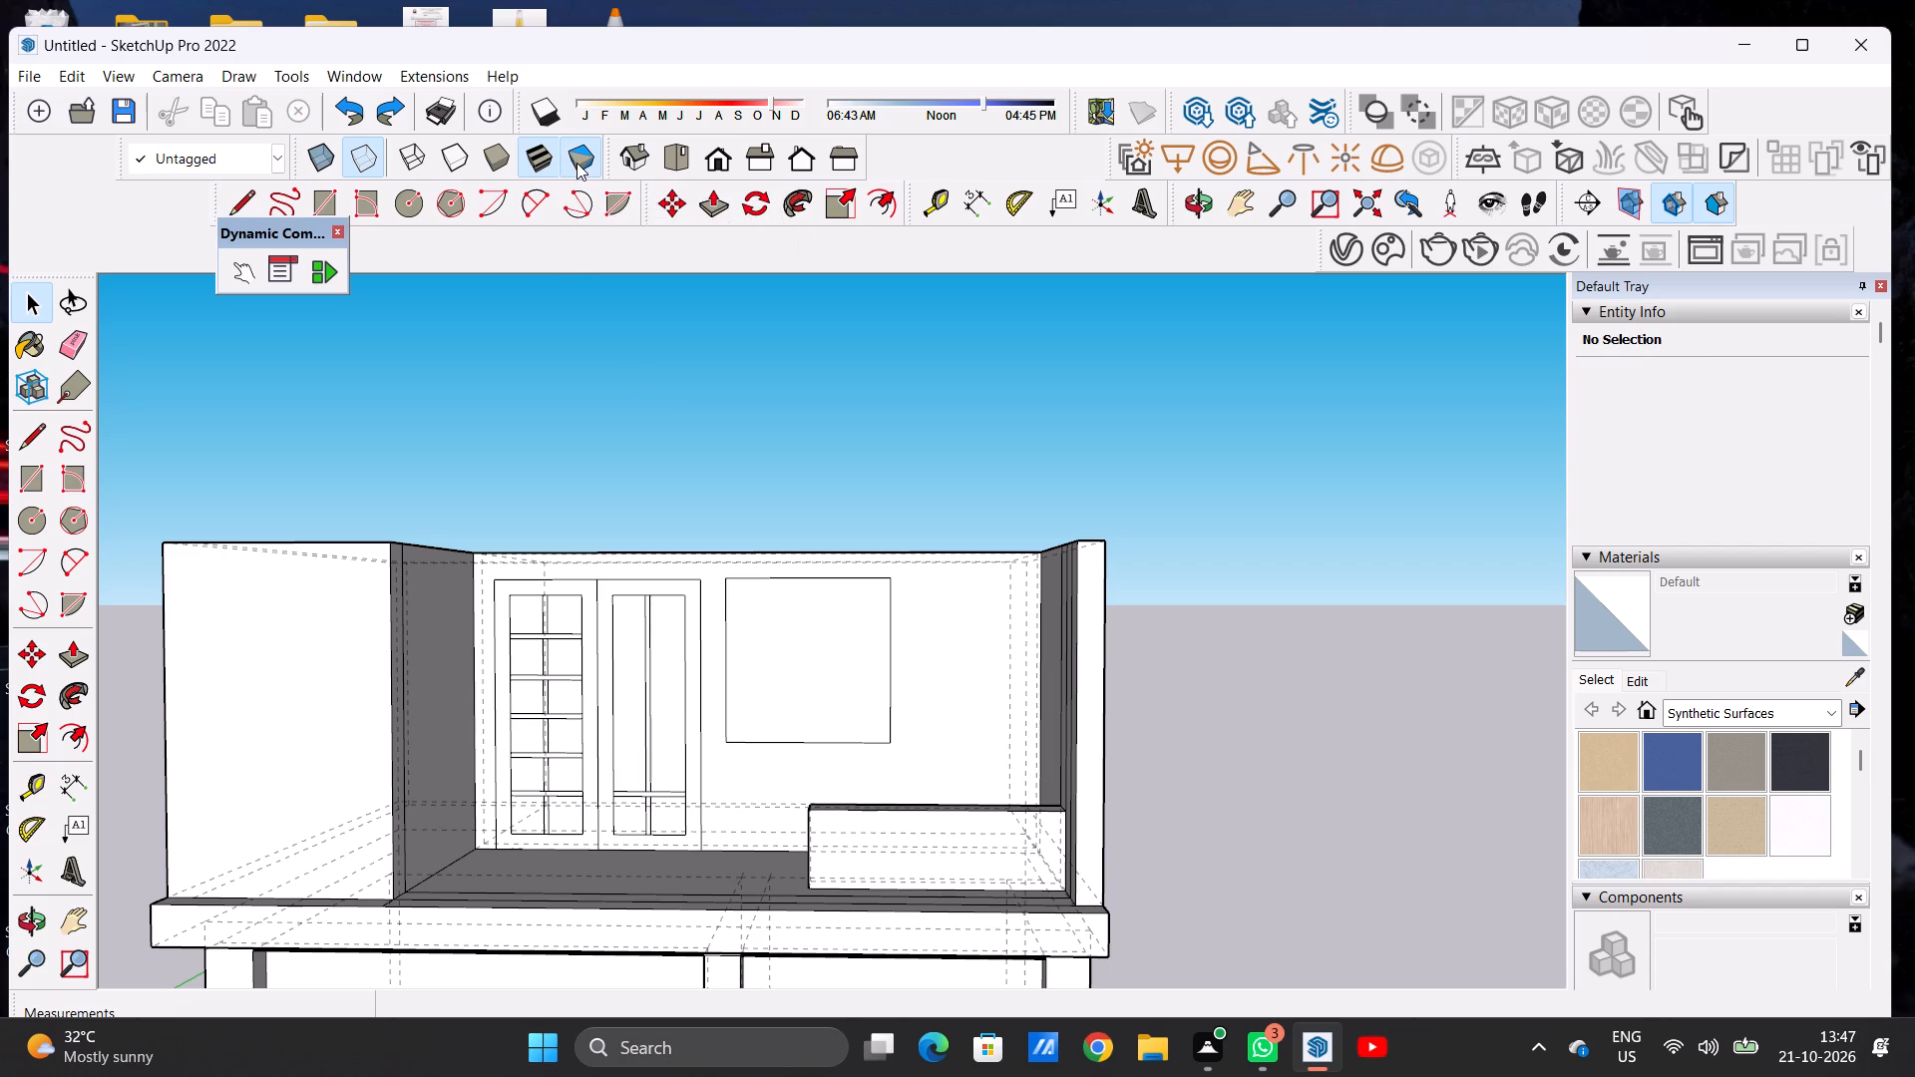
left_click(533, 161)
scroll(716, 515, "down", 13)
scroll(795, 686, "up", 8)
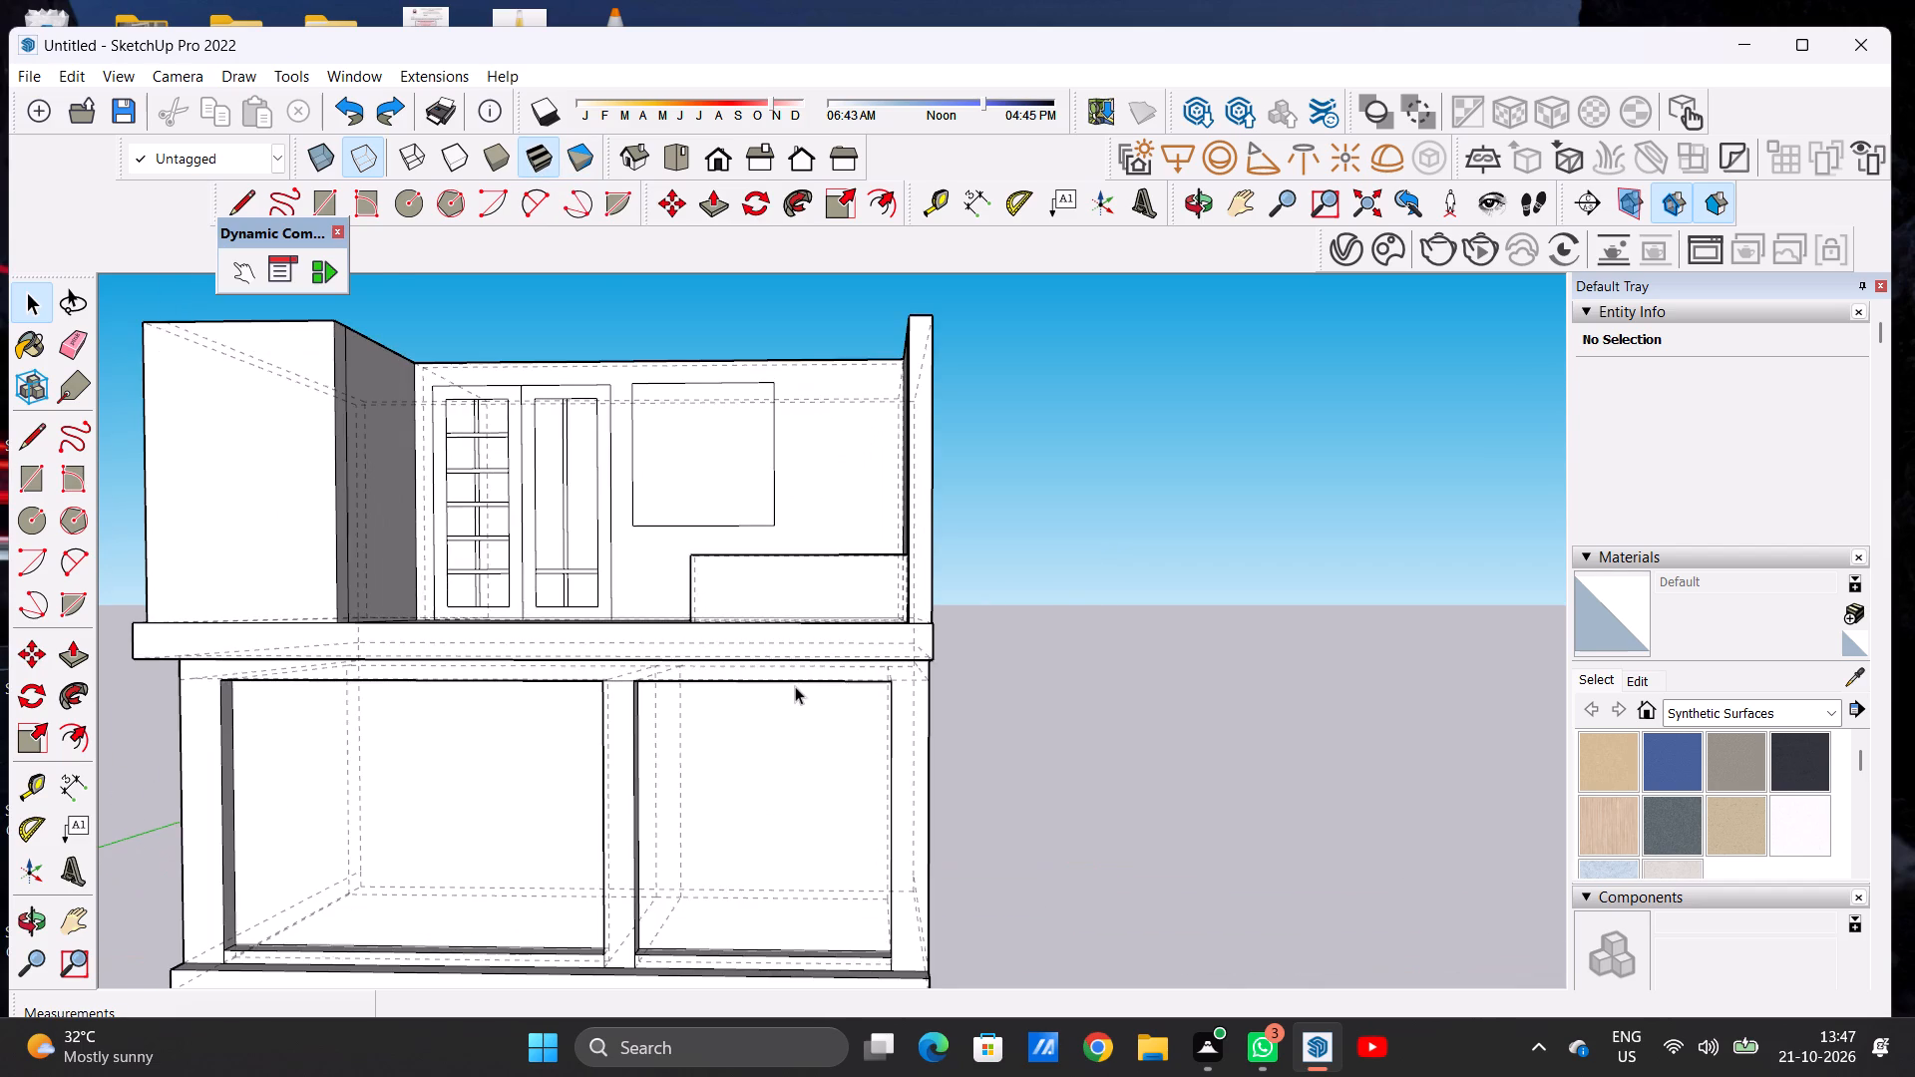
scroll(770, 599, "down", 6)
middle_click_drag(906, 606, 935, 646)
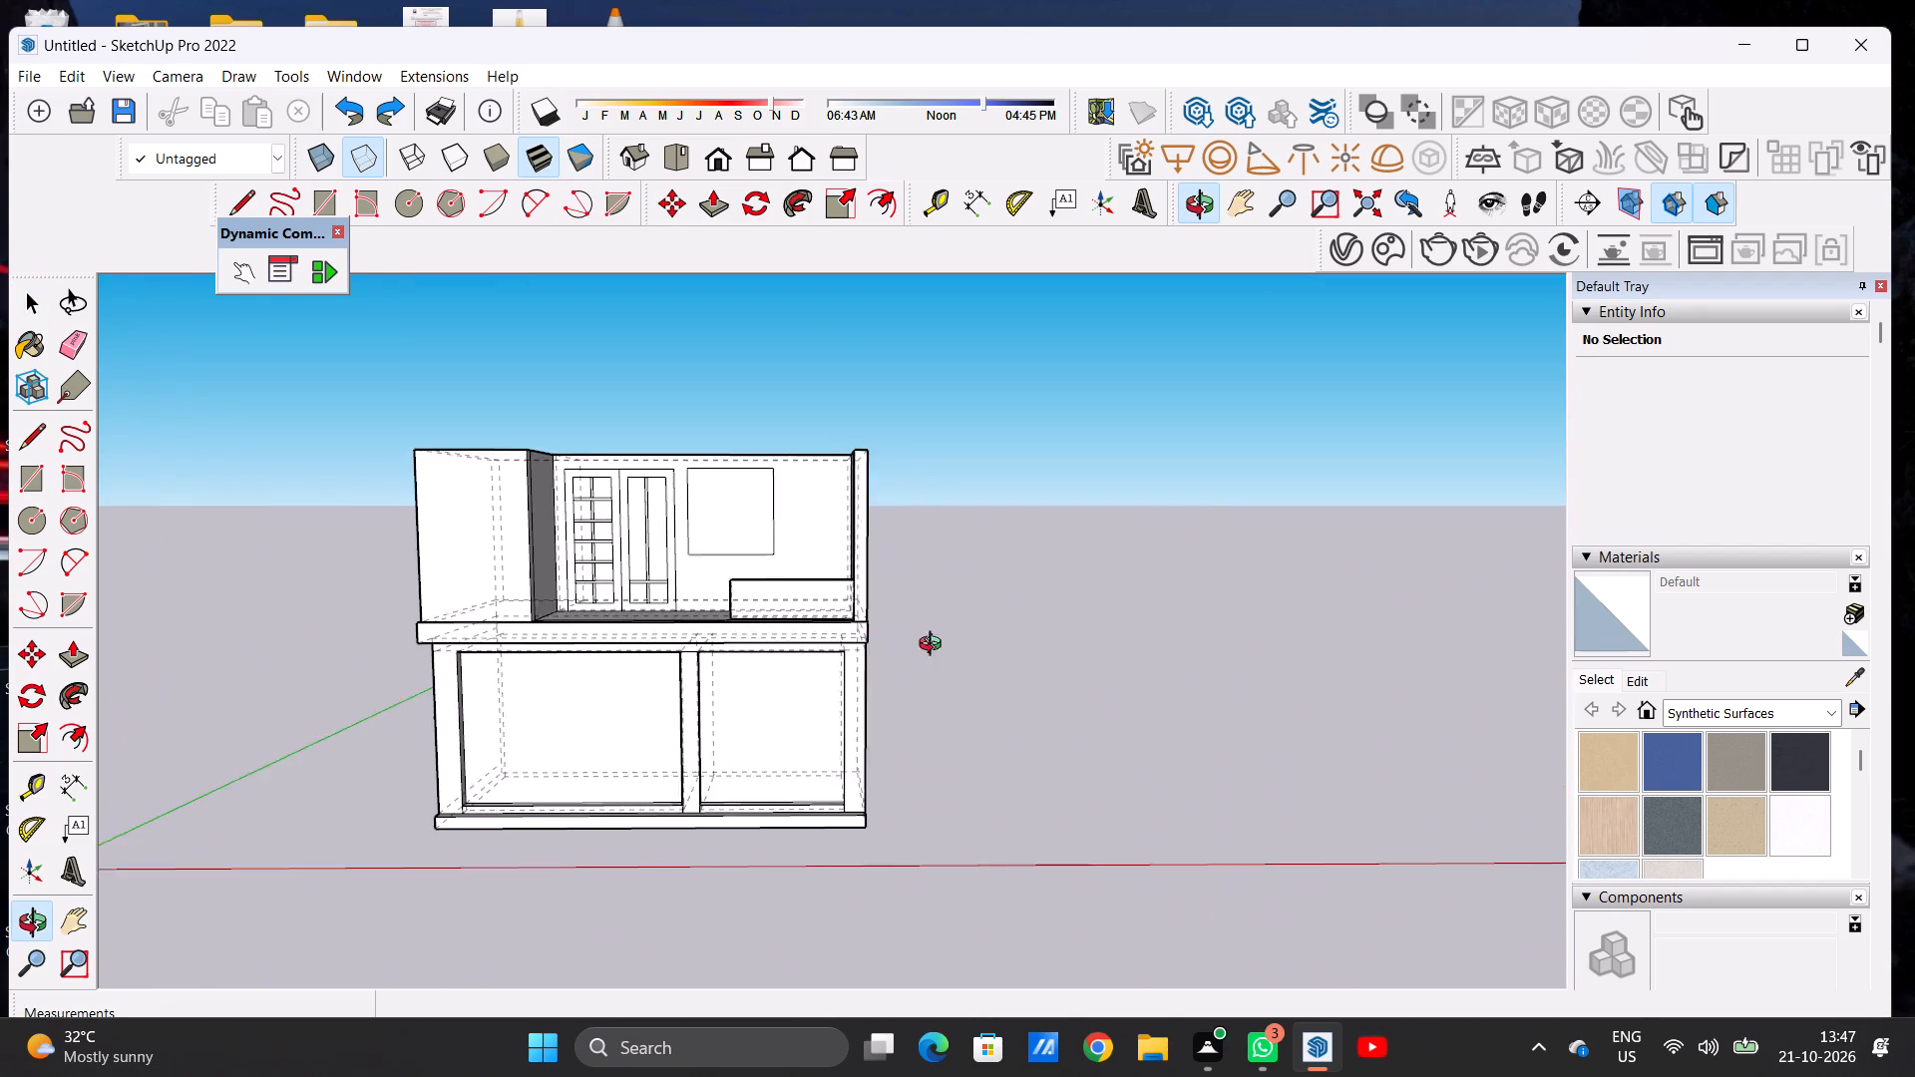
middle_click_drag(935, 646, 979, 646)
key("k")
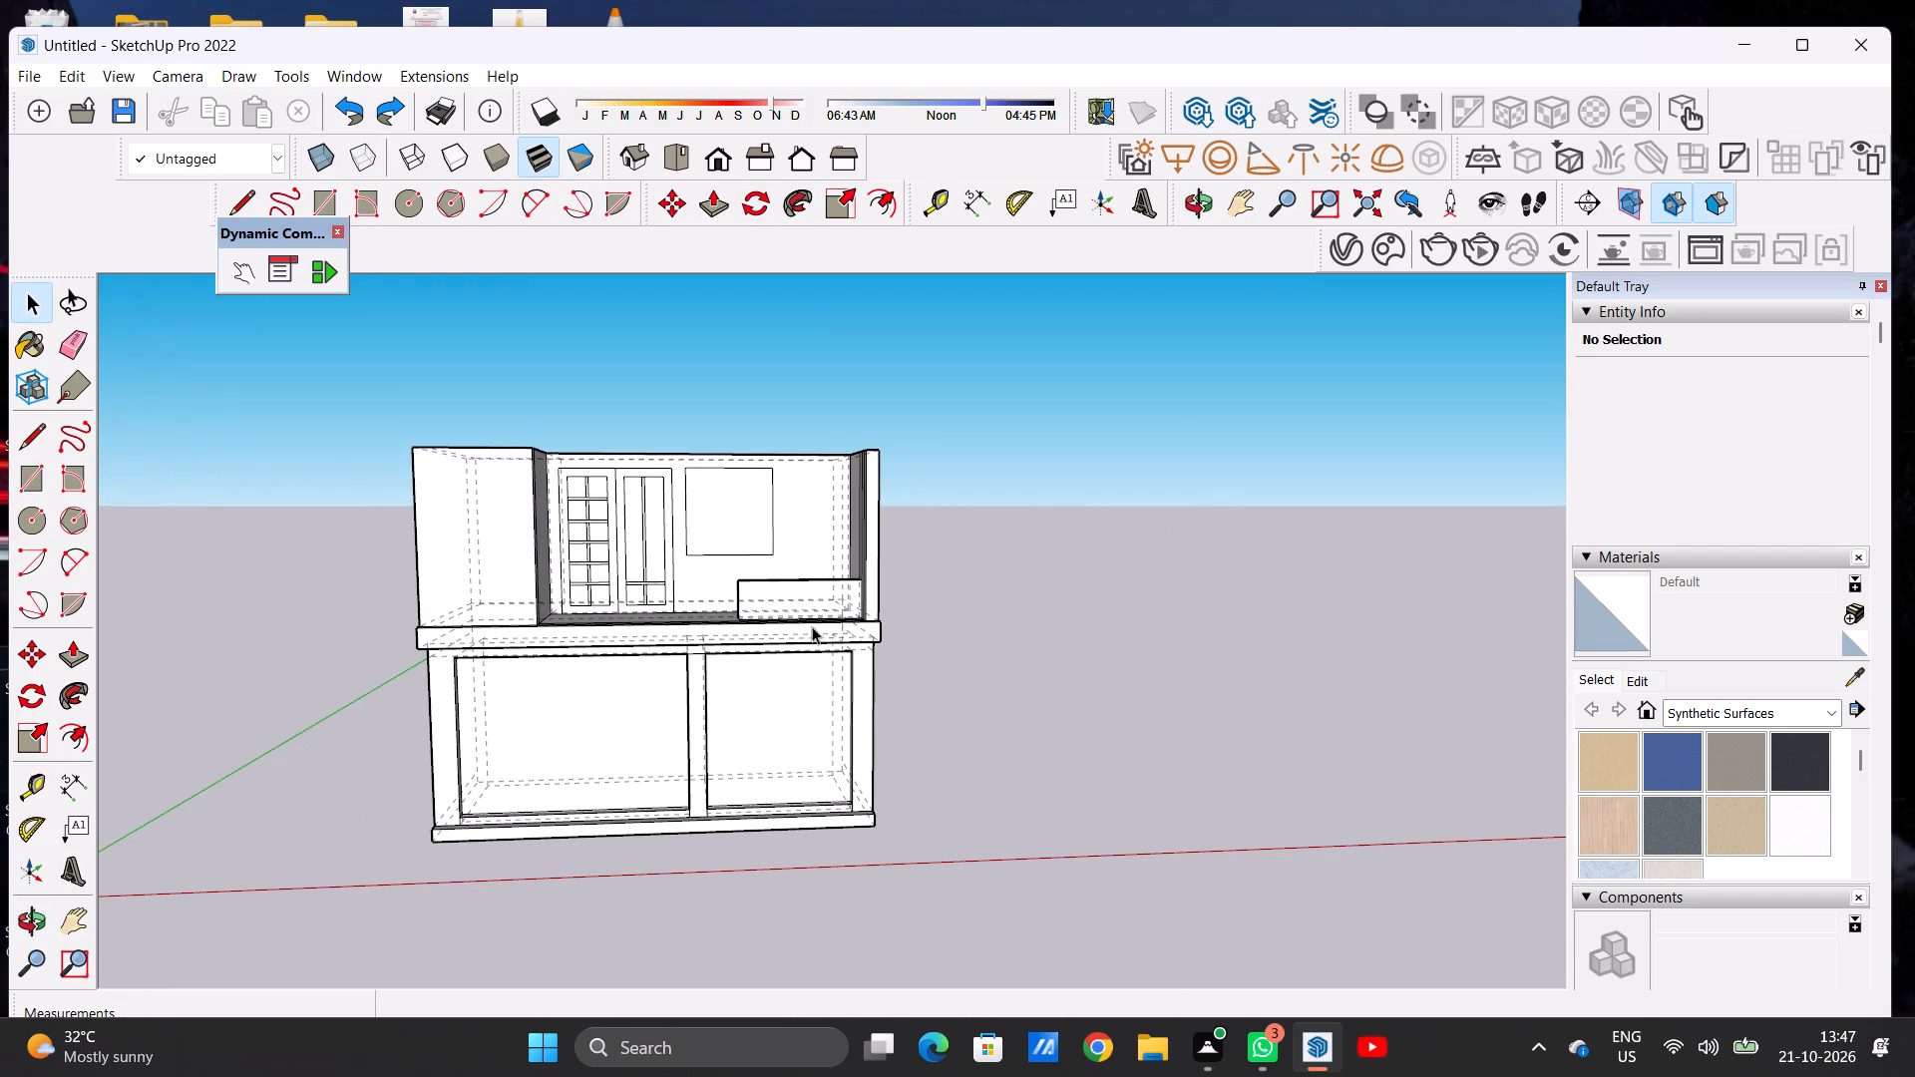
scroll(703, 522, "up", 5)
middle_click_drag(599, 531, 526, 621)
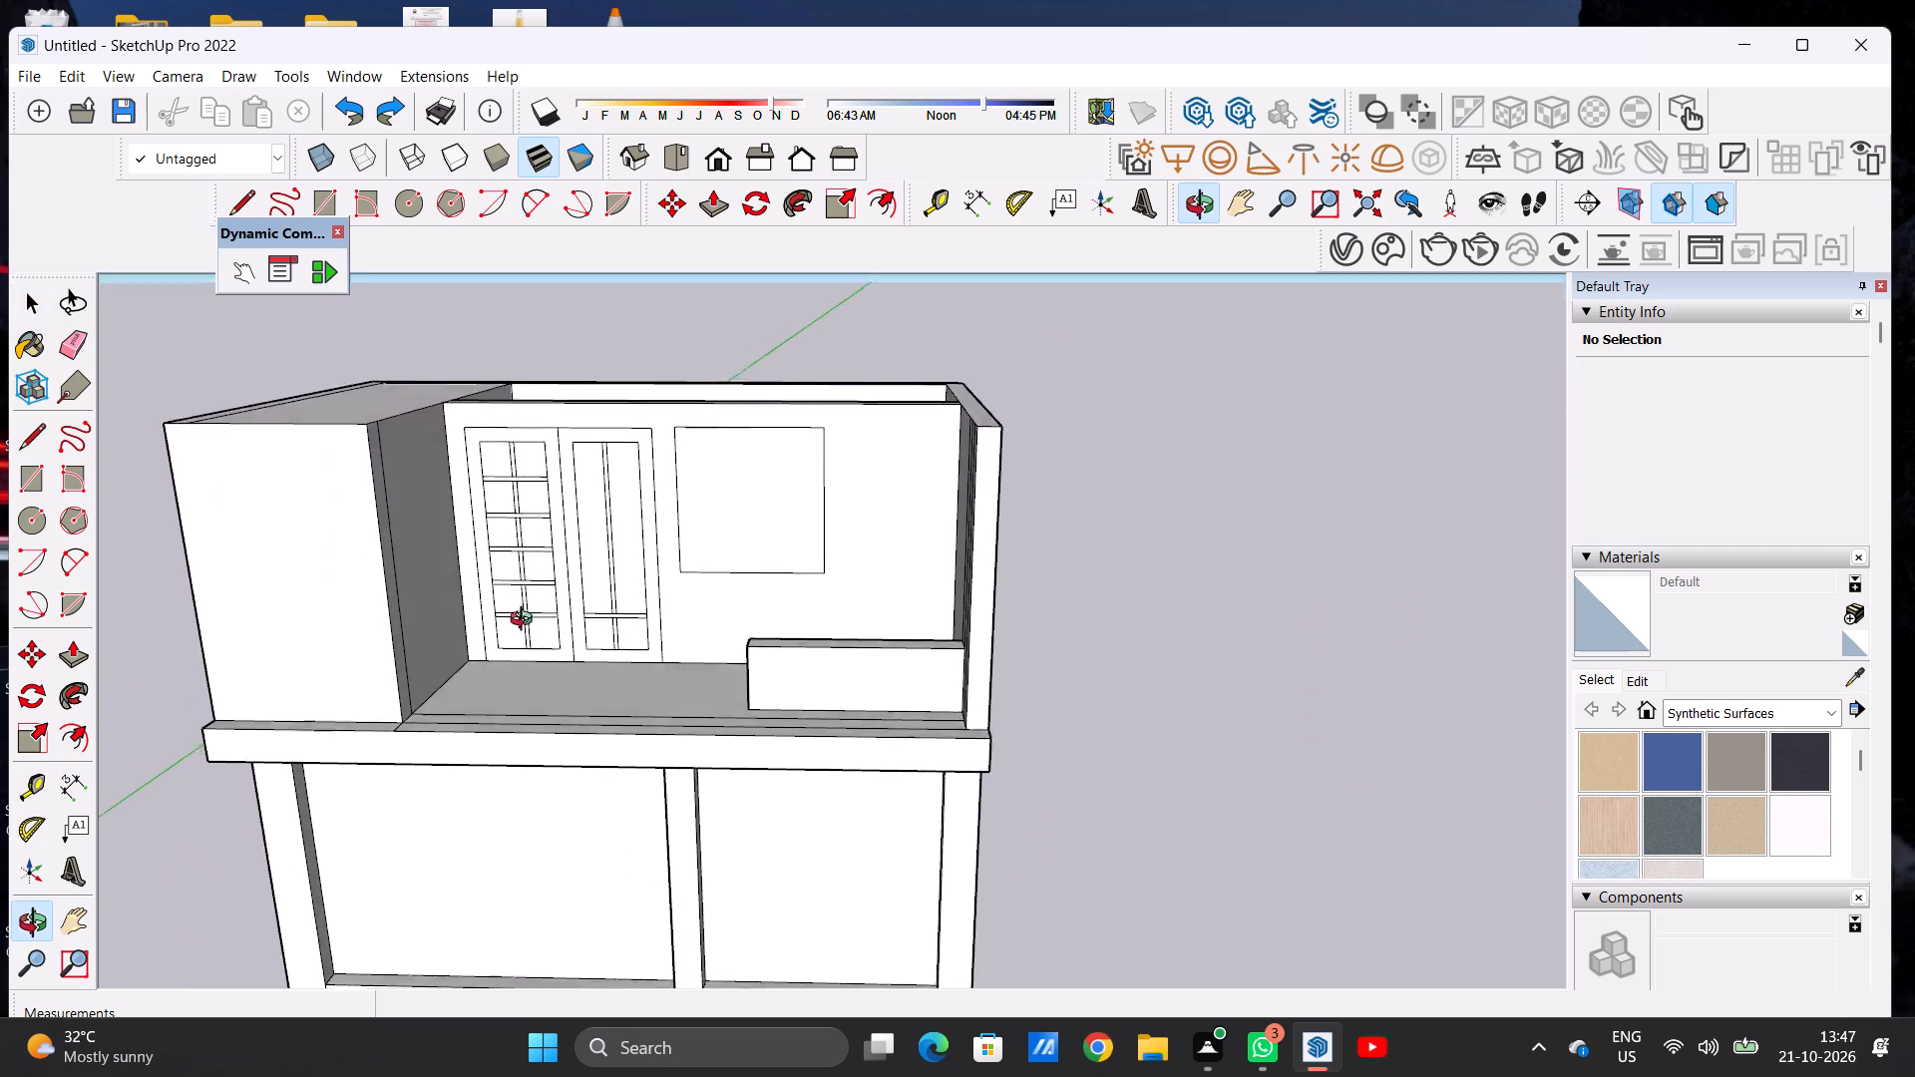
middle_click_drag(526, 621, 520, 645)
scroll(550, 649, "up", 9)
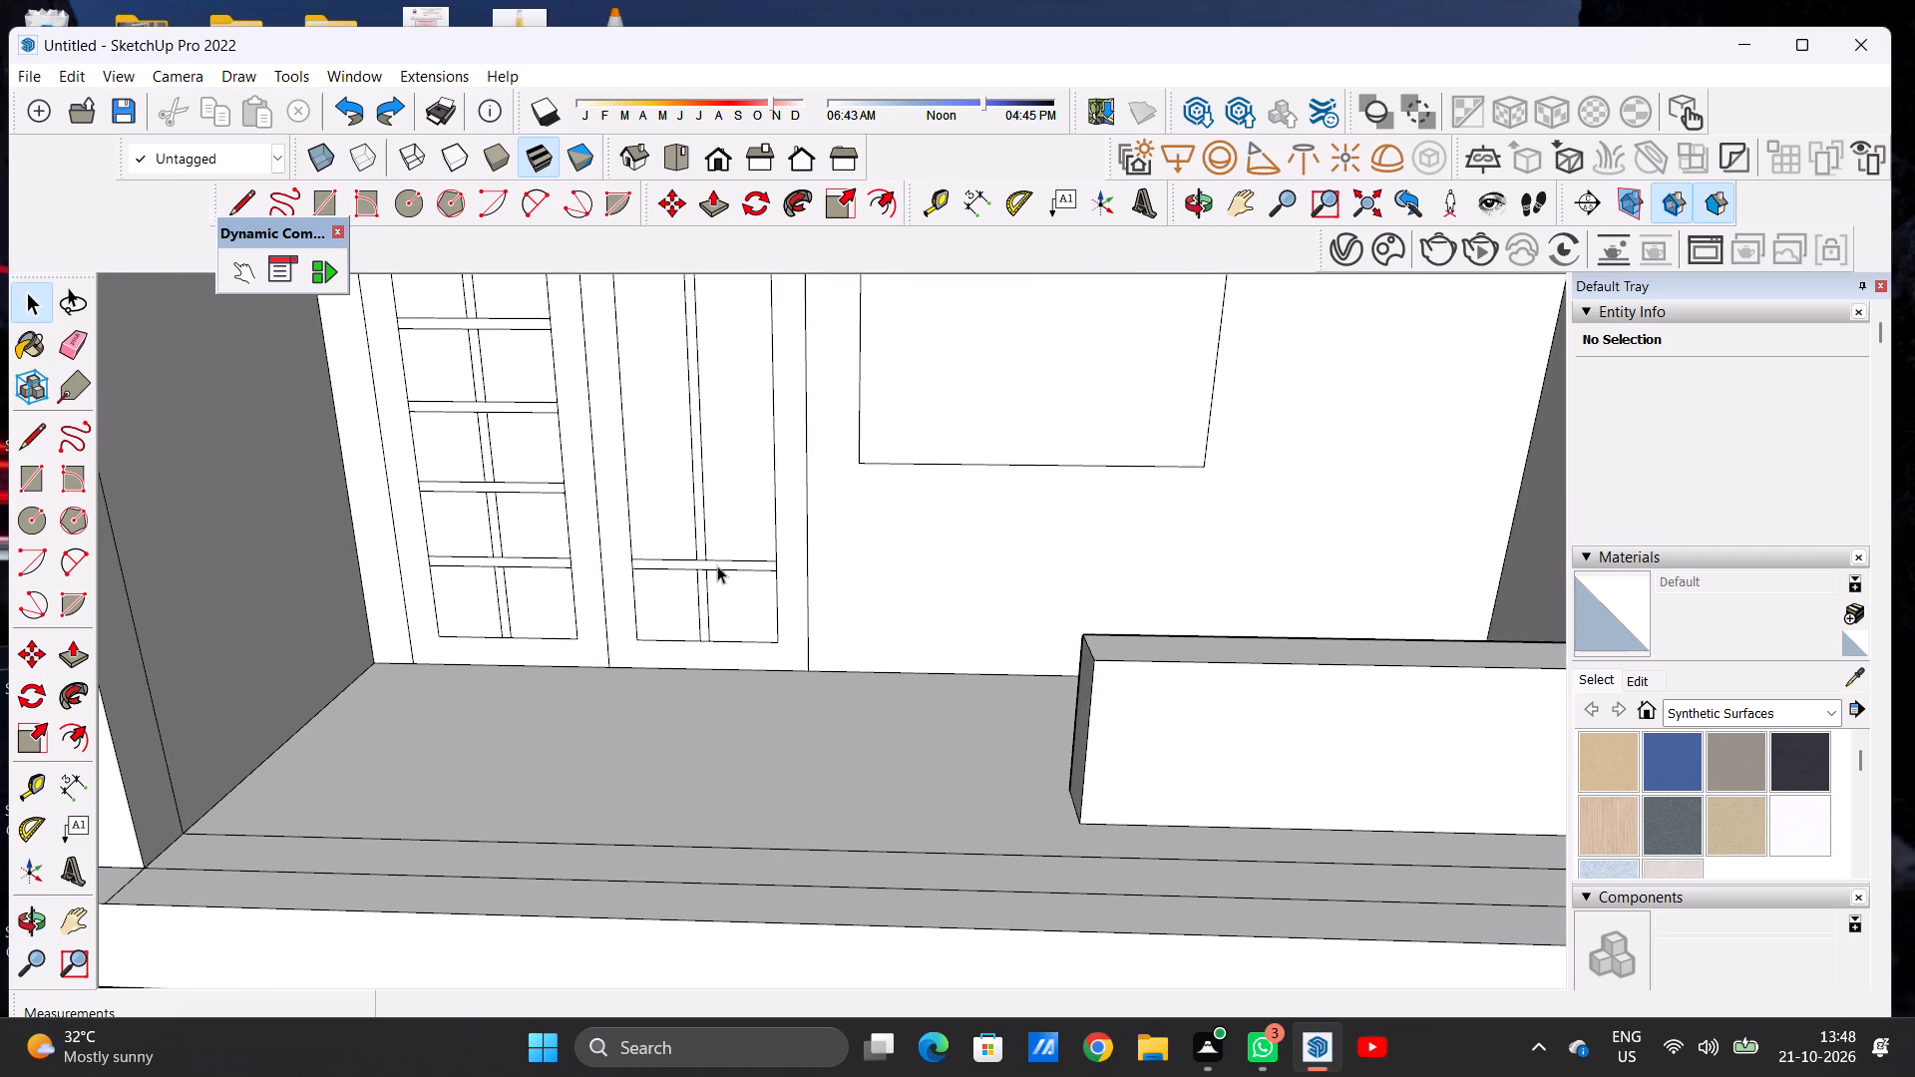
Copy the second-lowest crossbar horizontally about 3' 5 13/16" from the leaf beside the solid block into the leaf nearer the window.
scroll(563, 495, "up", 6)
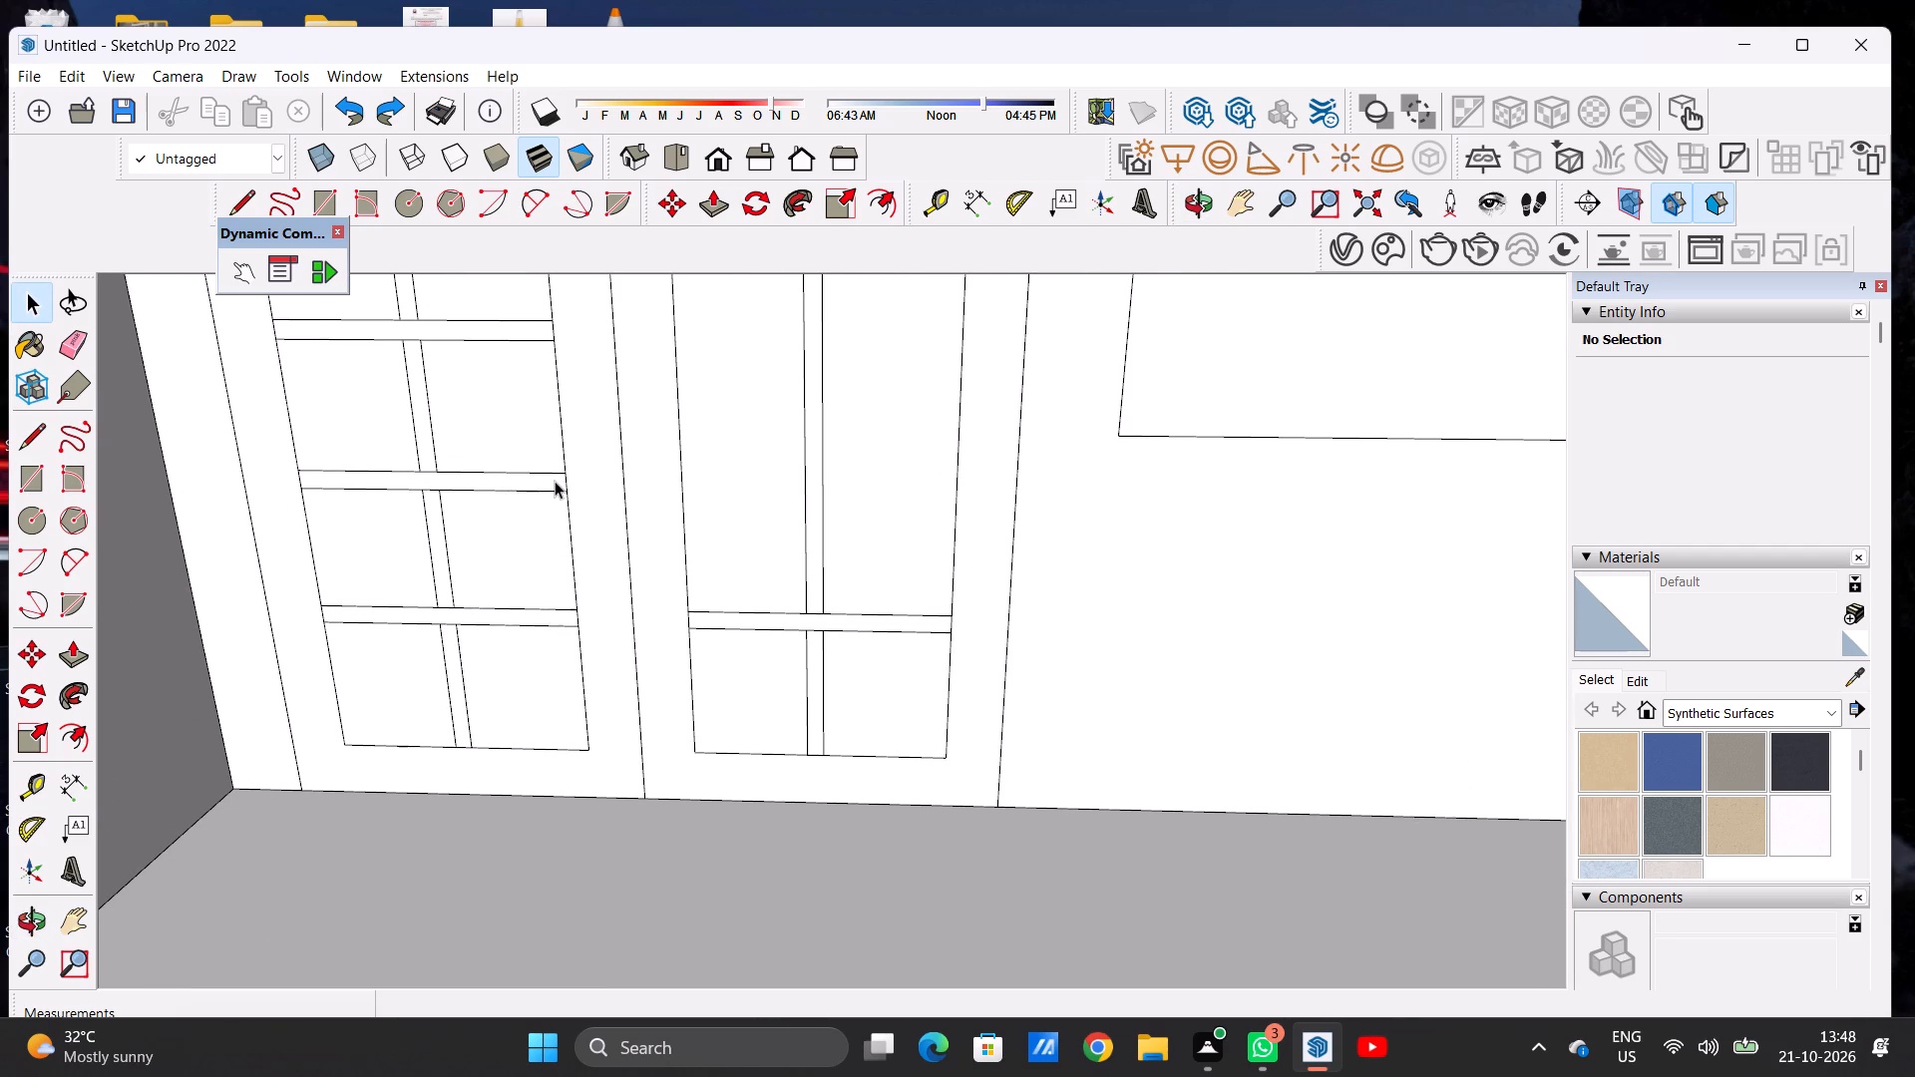
double_click(555, 481)
key("m")
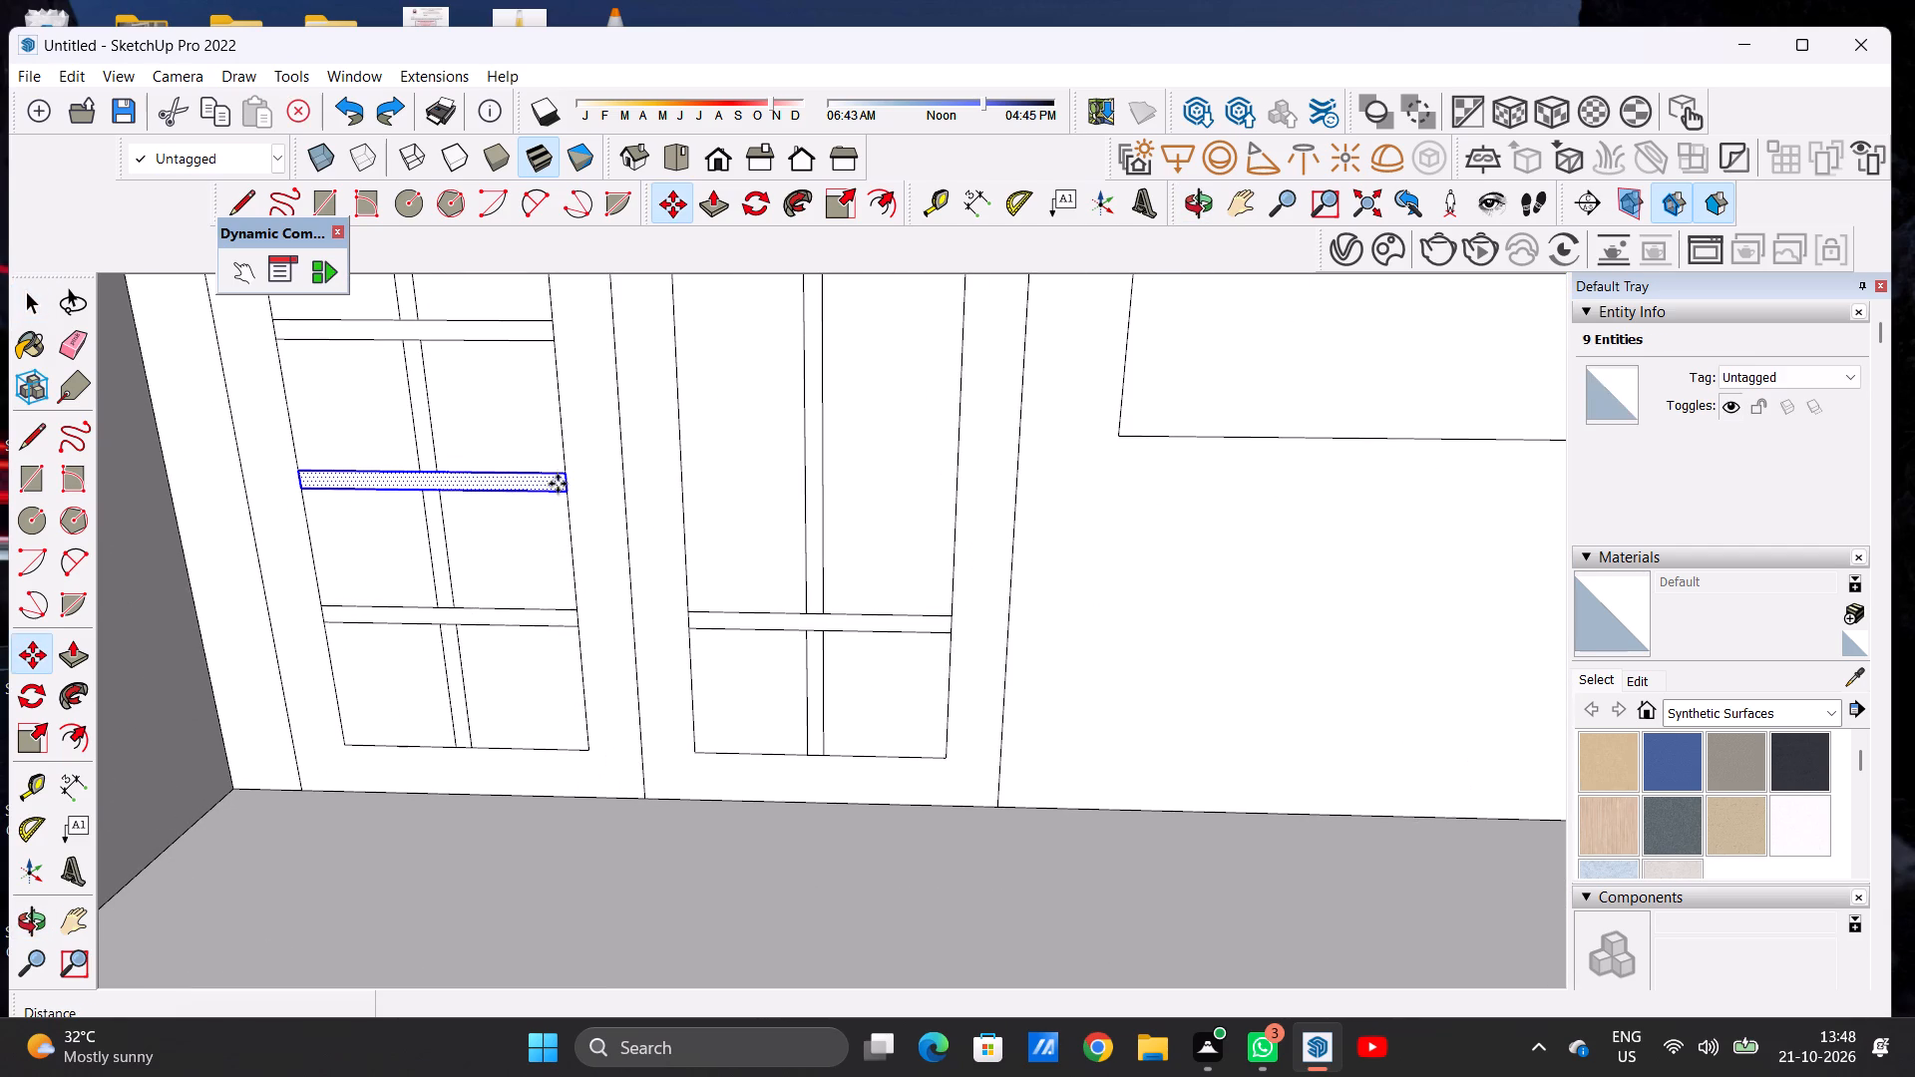
left_click(571, 494)
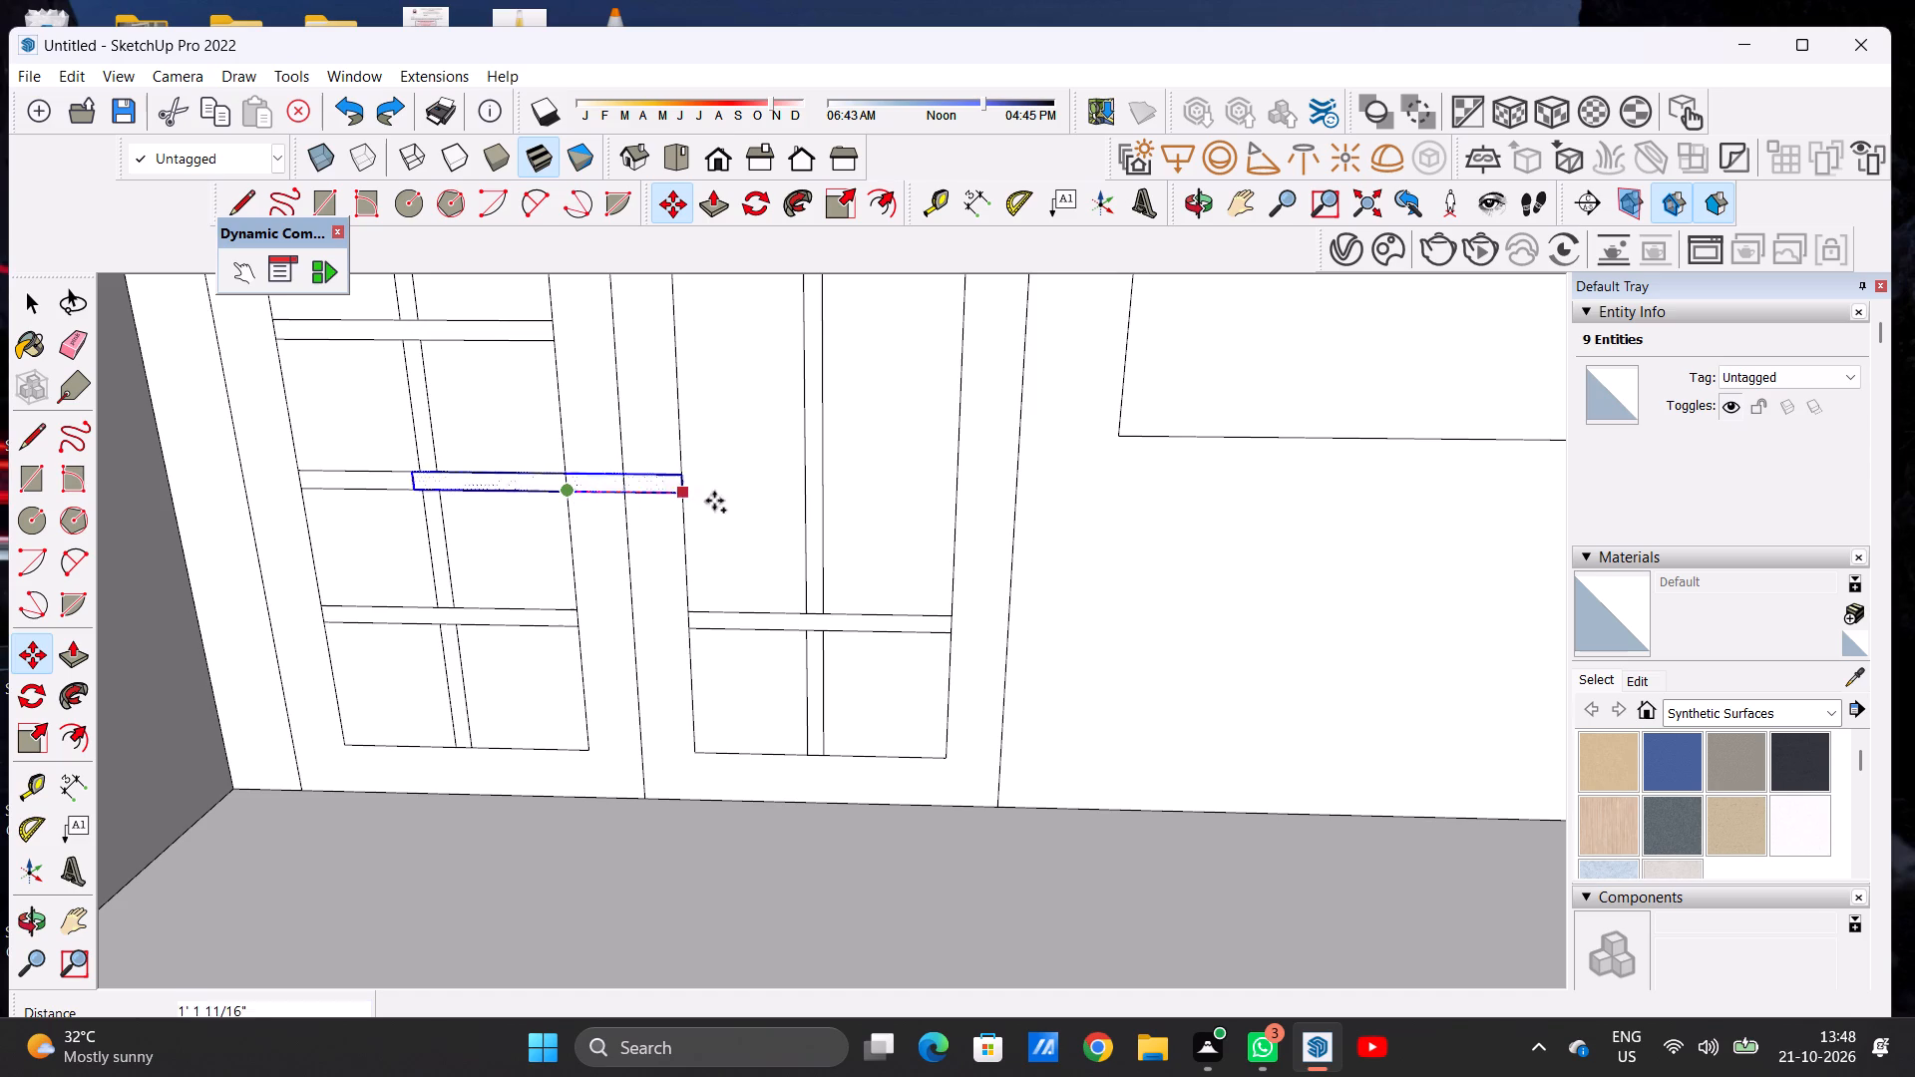
left_click(955, 503)
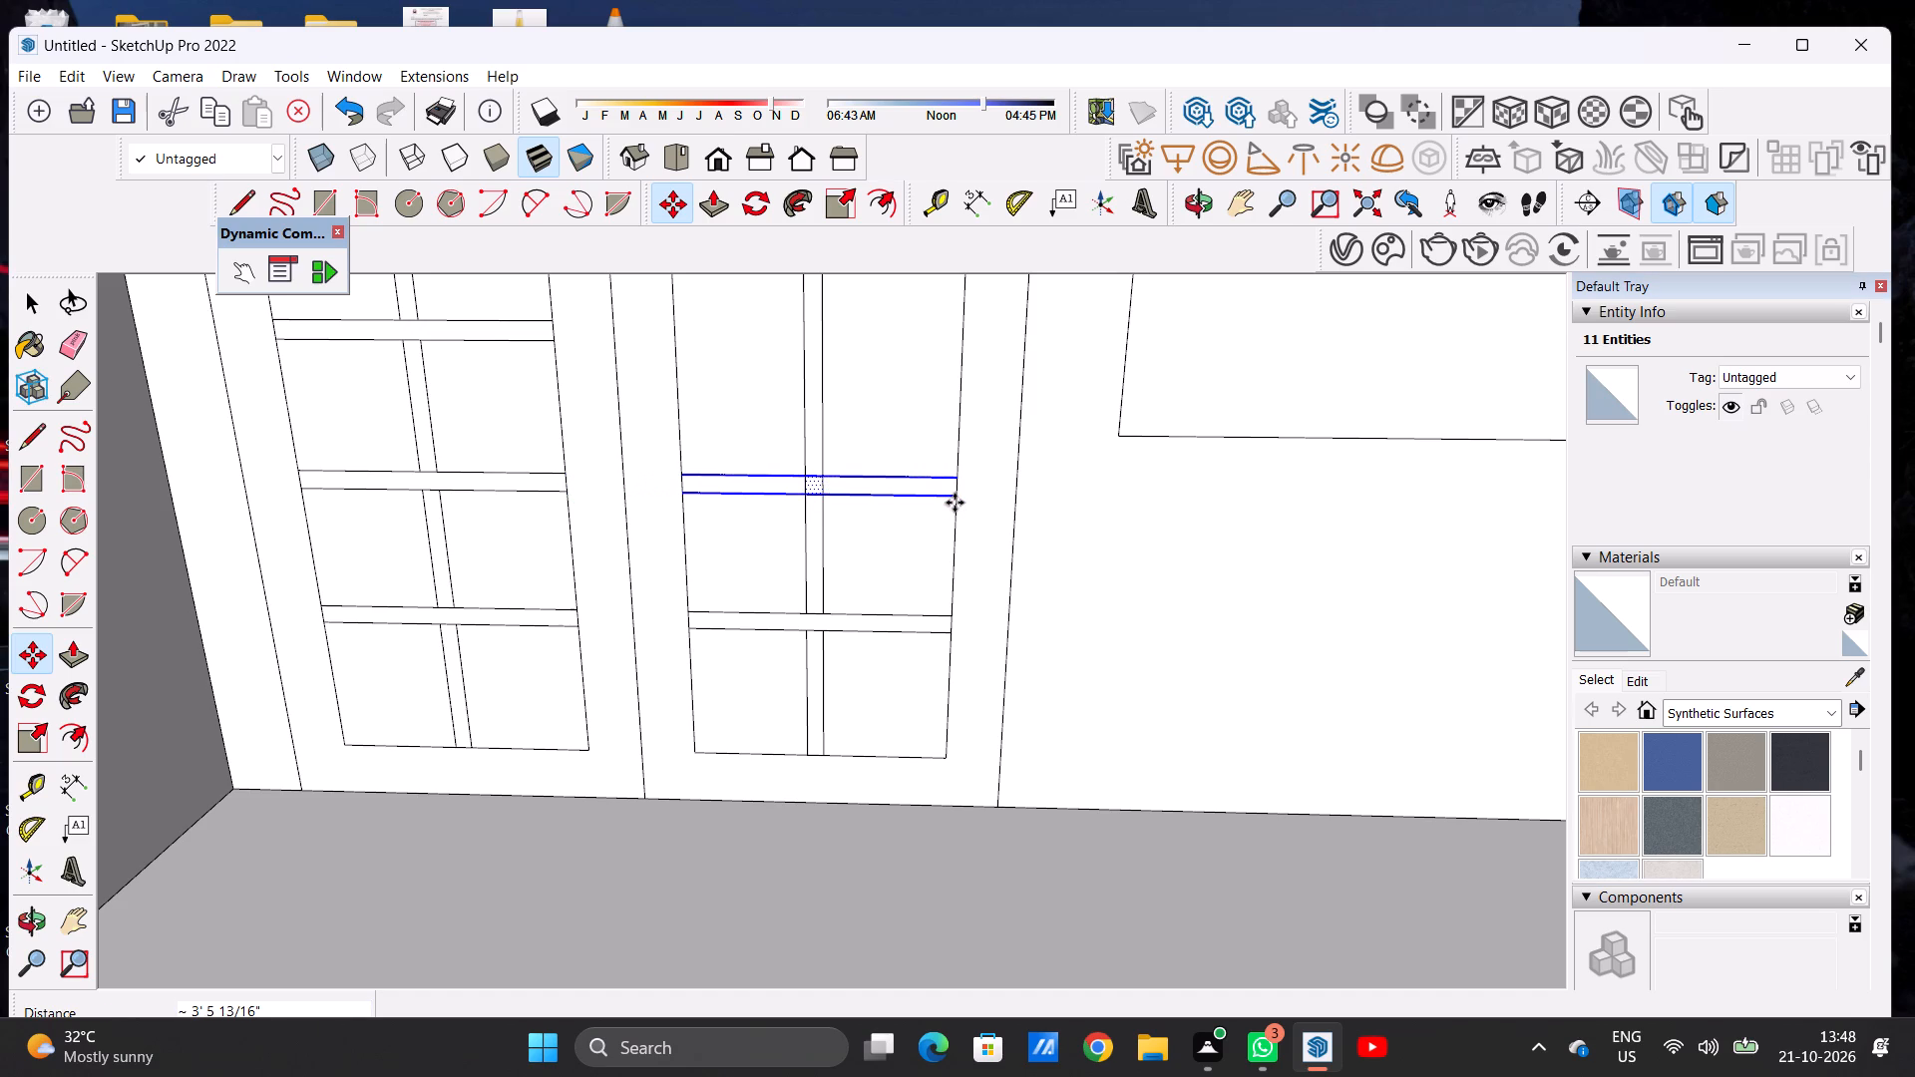
key("space")
Copy the third-lowest crossbar of the leaf beside the solid block horizontally about 3' 5 13/16" into the other leaf.
scroll(765, 597, "down", 7)
scroll(667, 494, "down", 1)
scroll(664, 488, "up", 1)
scroll(664, 488, "down", 1)
scroll(664, 488, "up", 4)
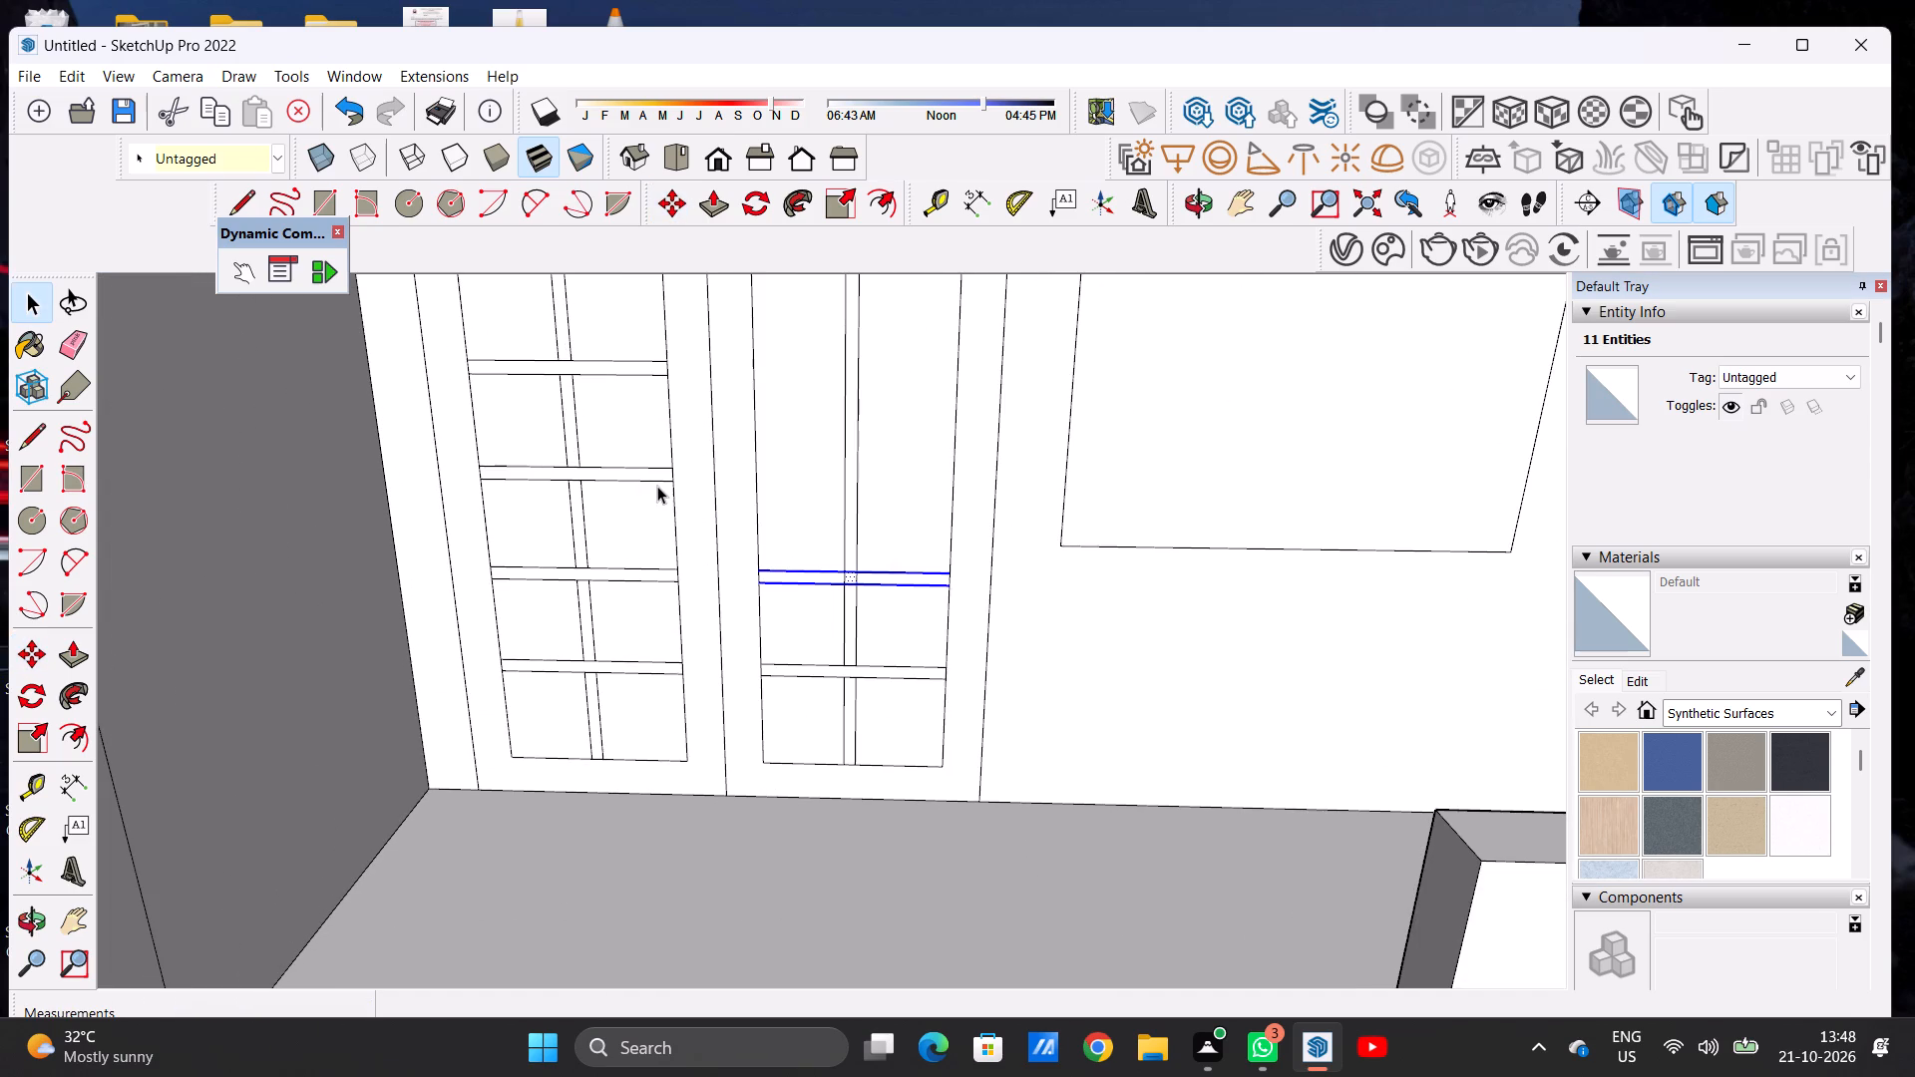
scroll(657, 486, "up", 8)
triple_click(659, 465)
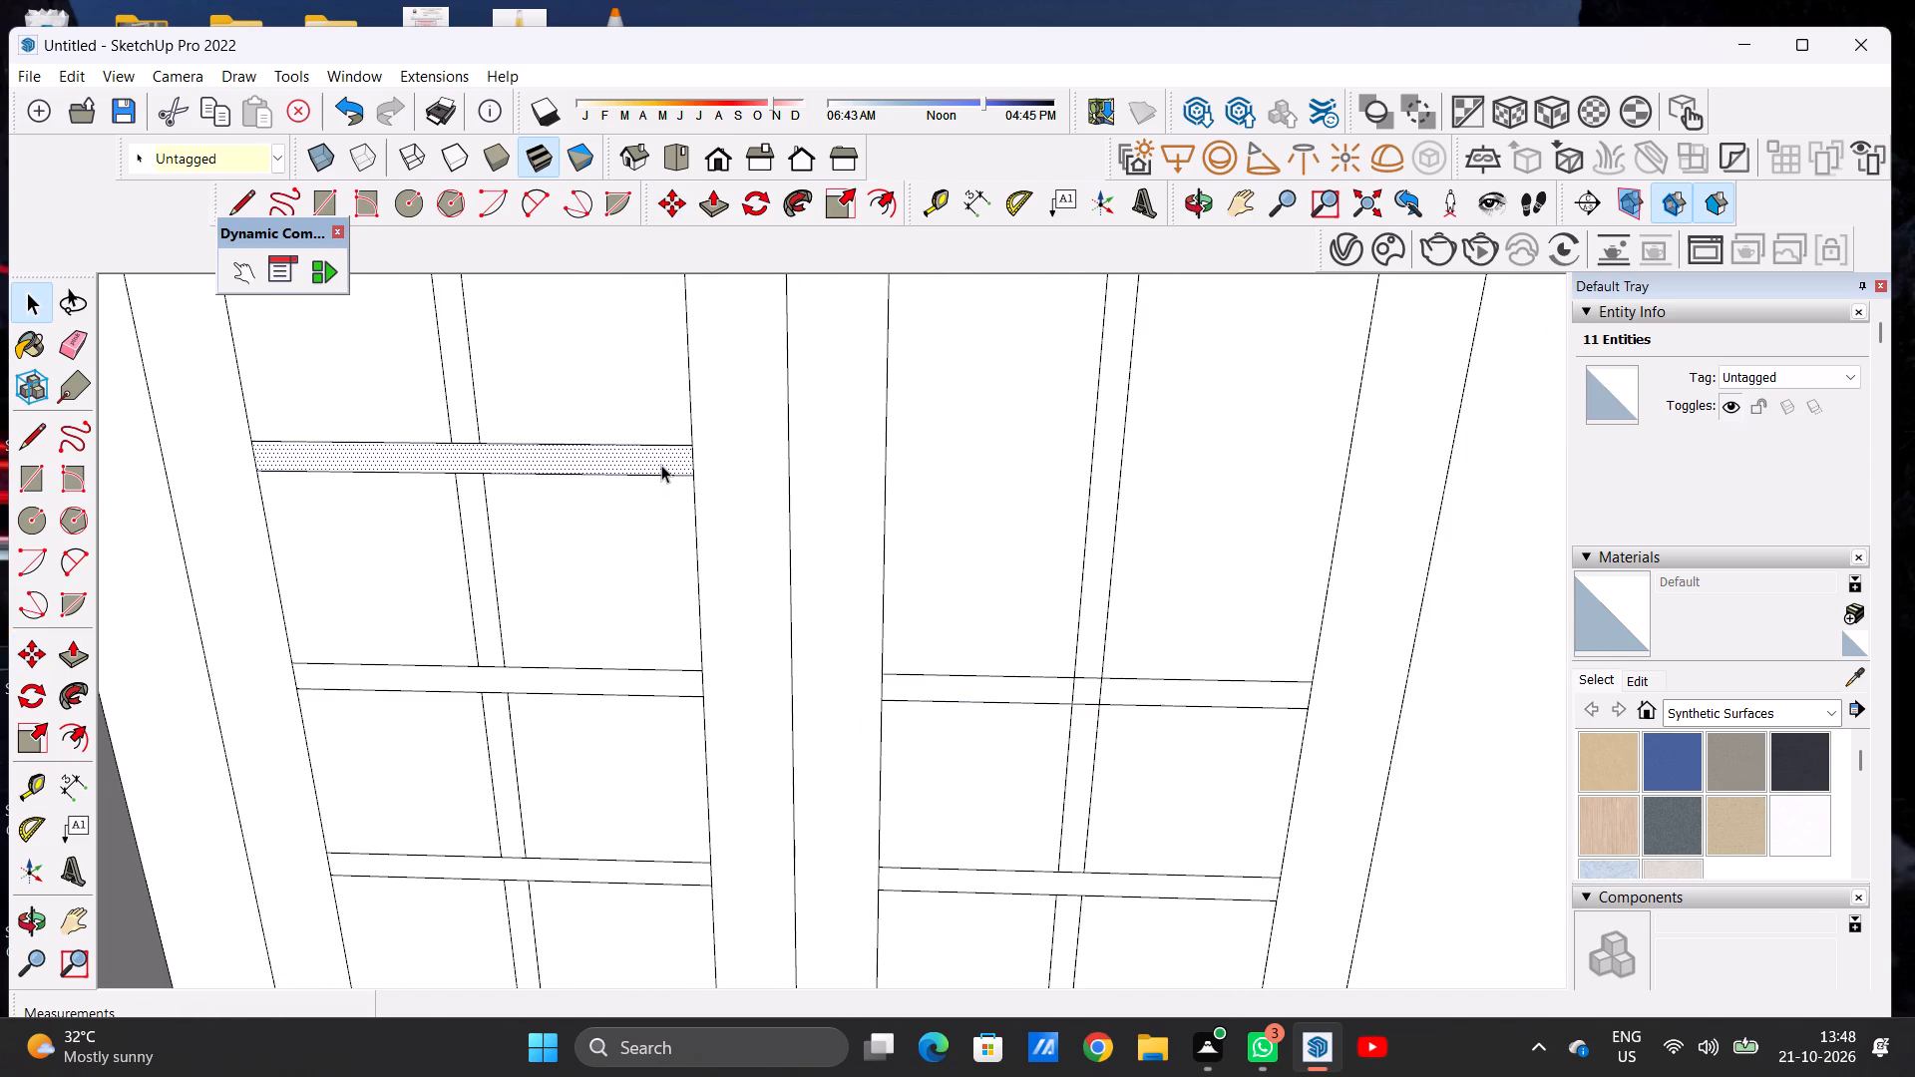
key("m")
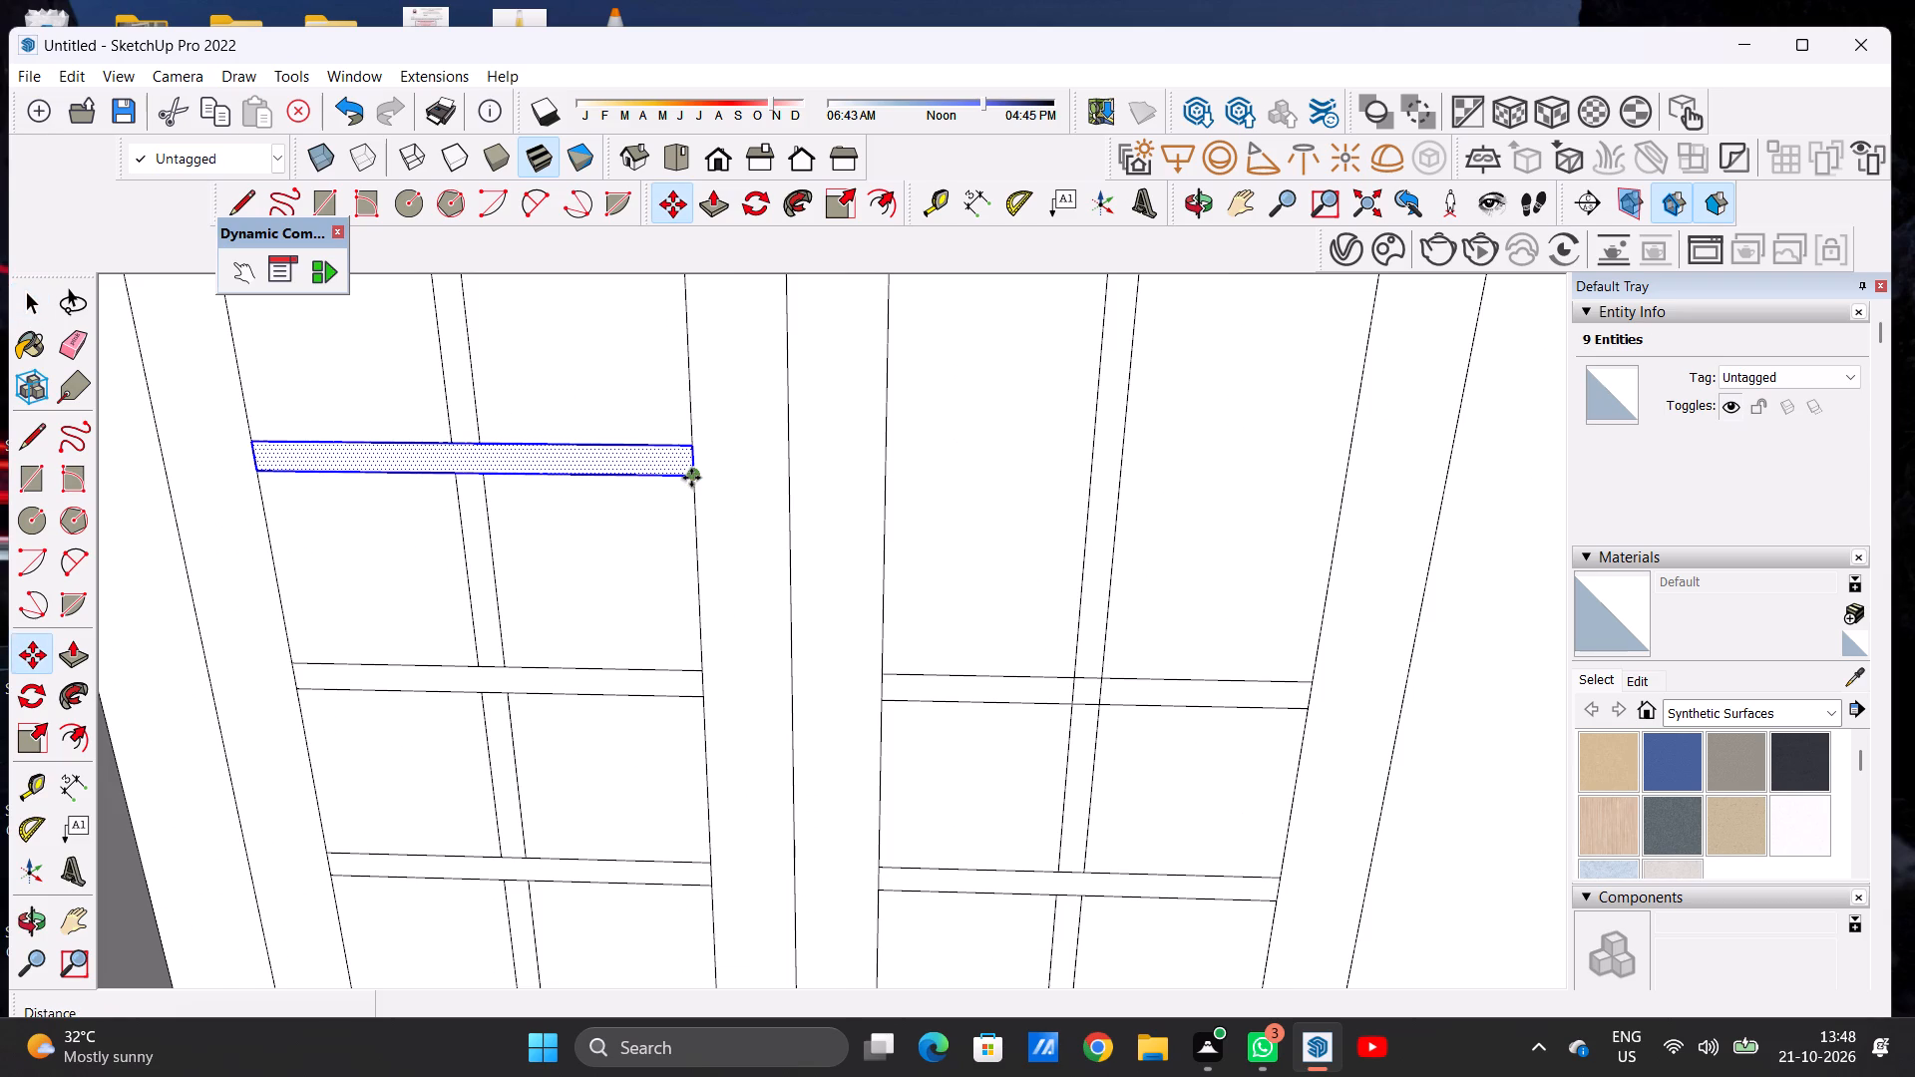
left_click(691, 478)
scroll(1016, 480, "down", 6)
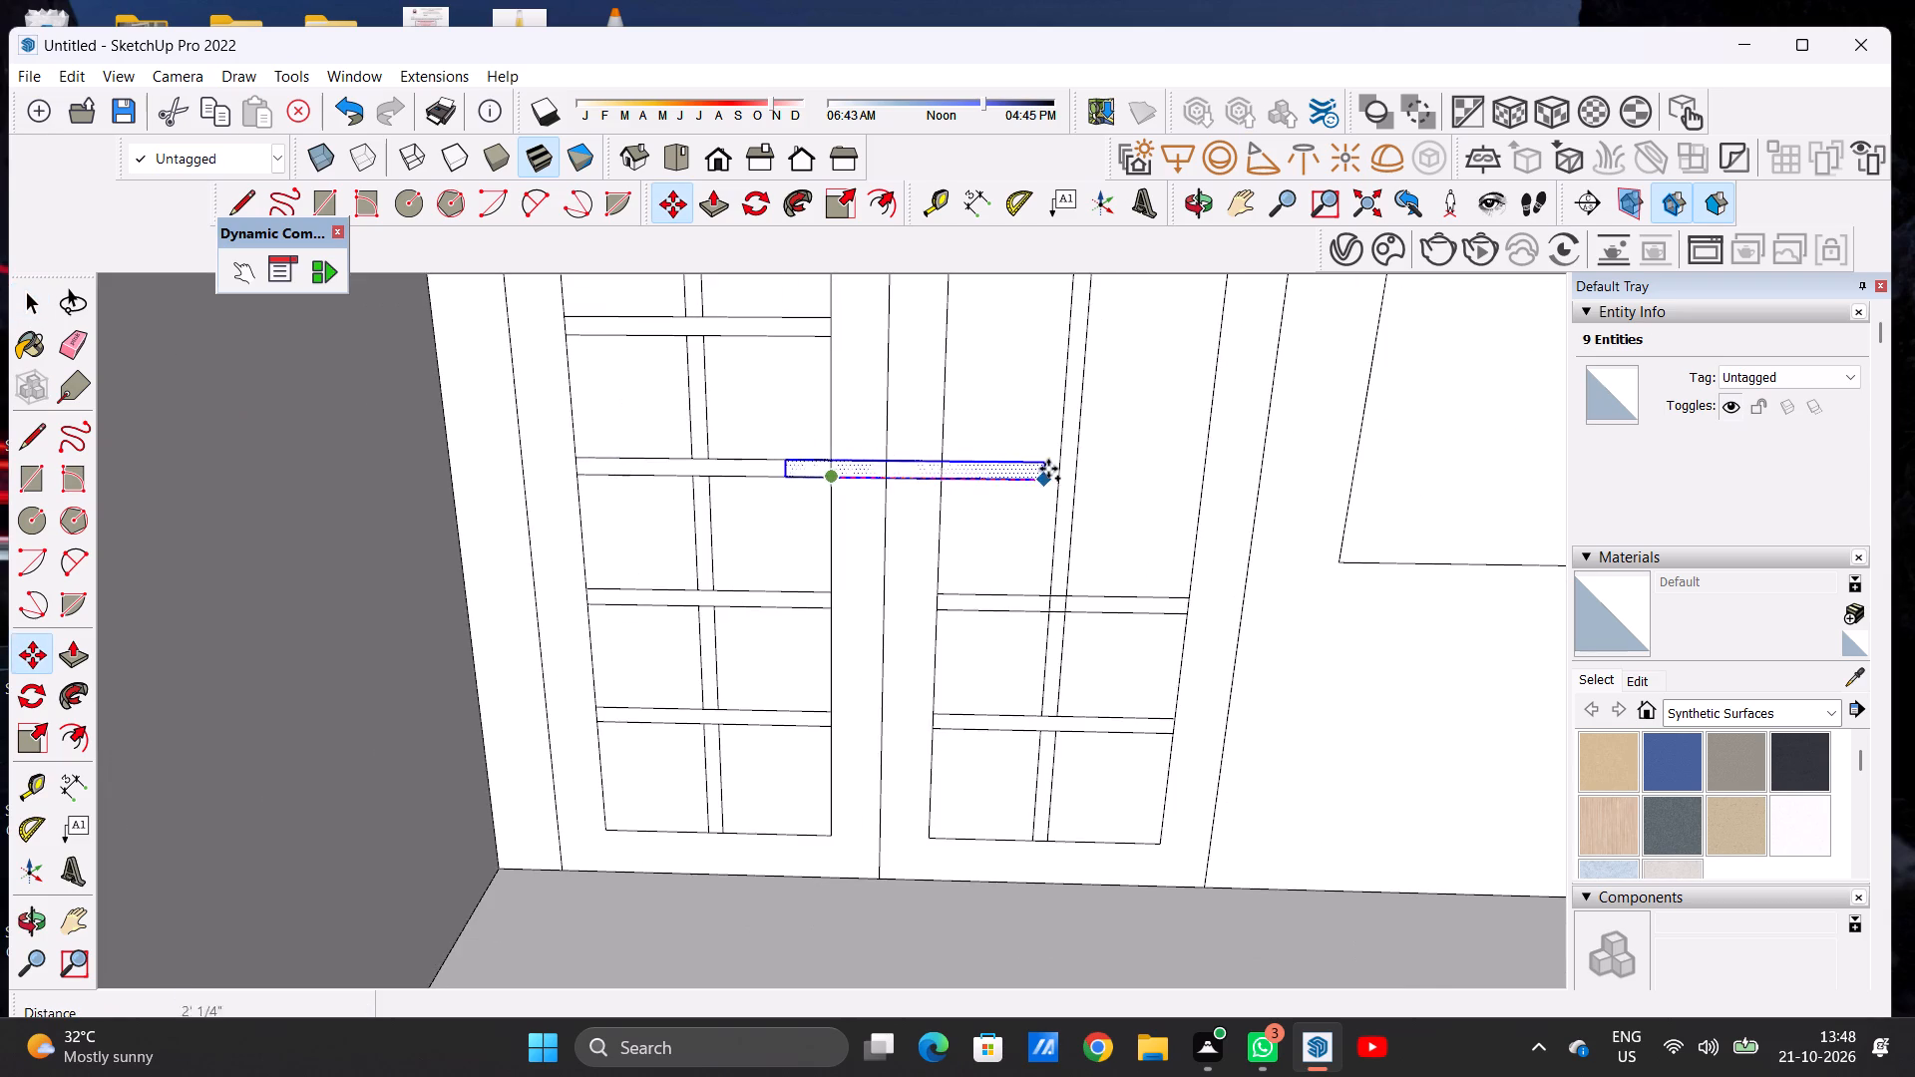
scroll(1136, 486, "up", 6)
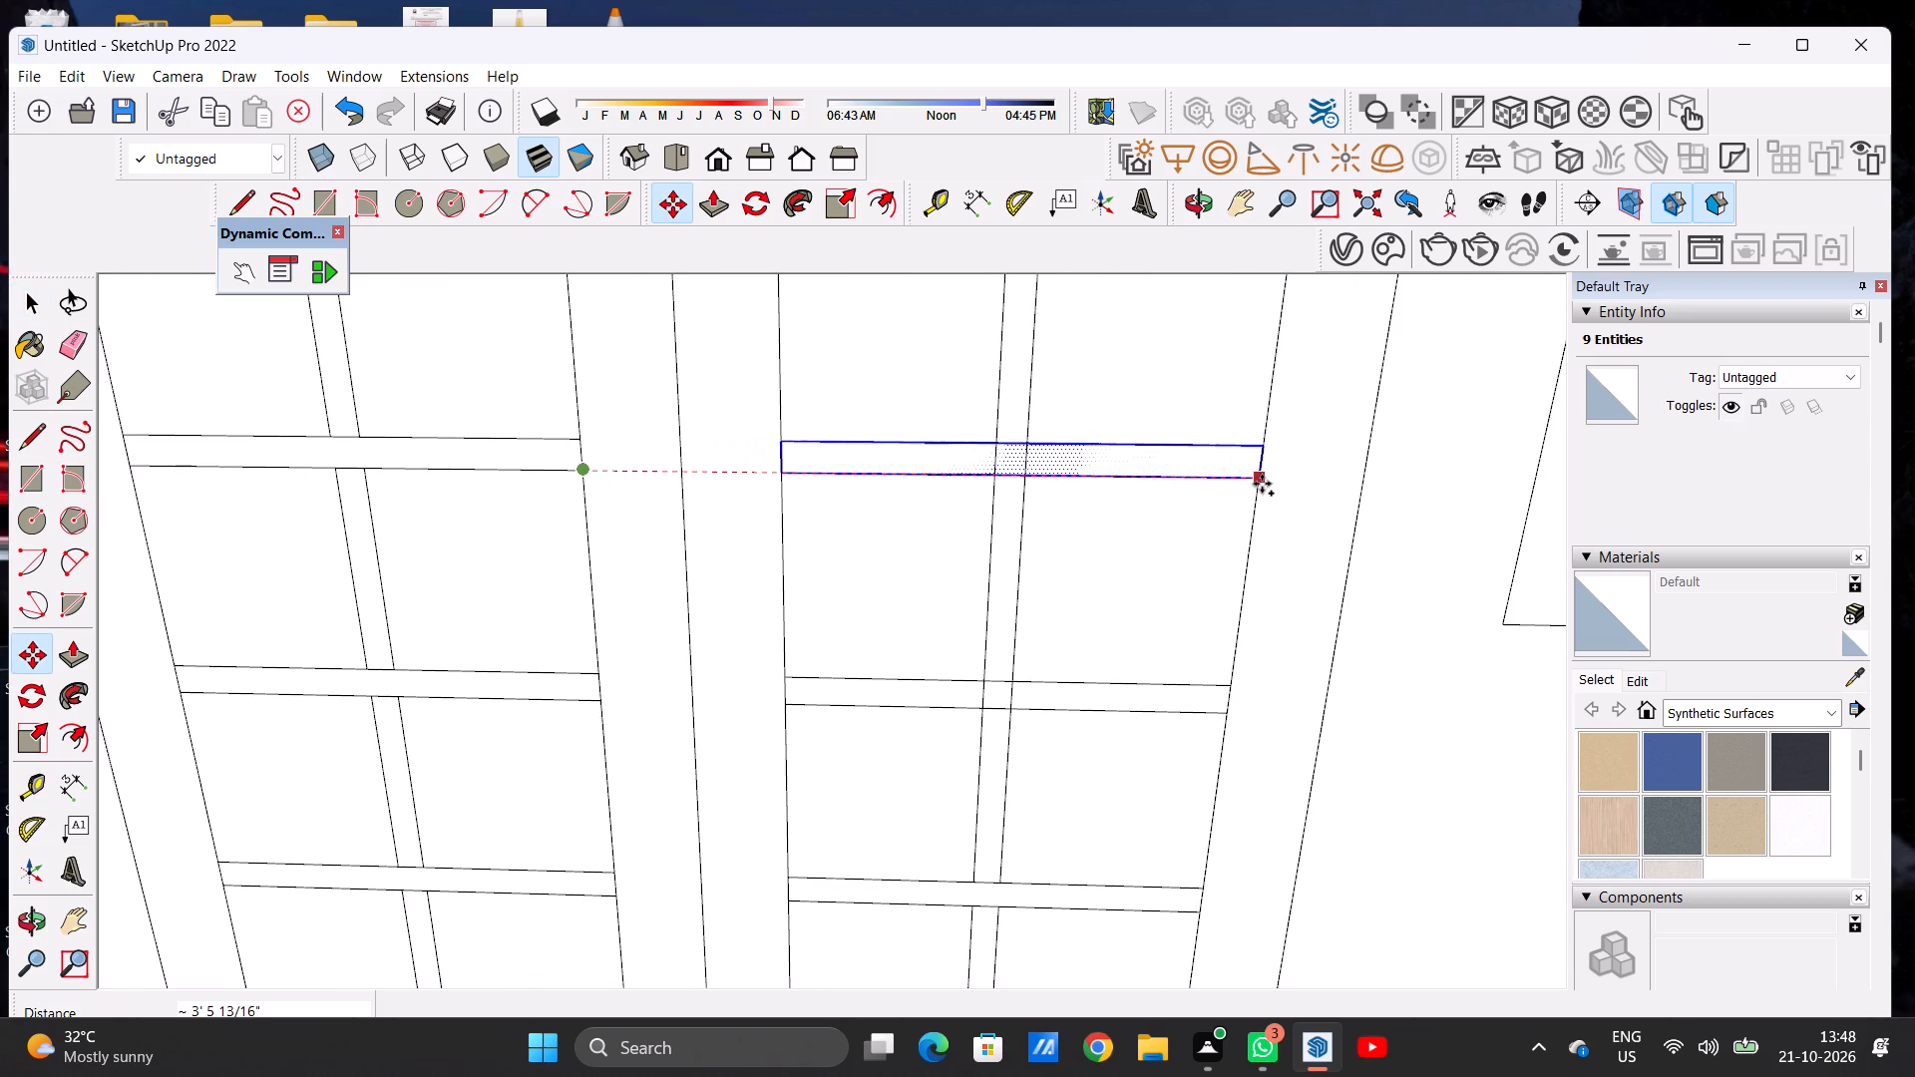
left_click(1263, 484)
scroll(820, 523, "down", 2)
scroll(791, 526, "up", 1)
scroll(790, 526, "down", 7)
scroll(702, 529, "up", 1)
scroll(702, 529, "down", 4)
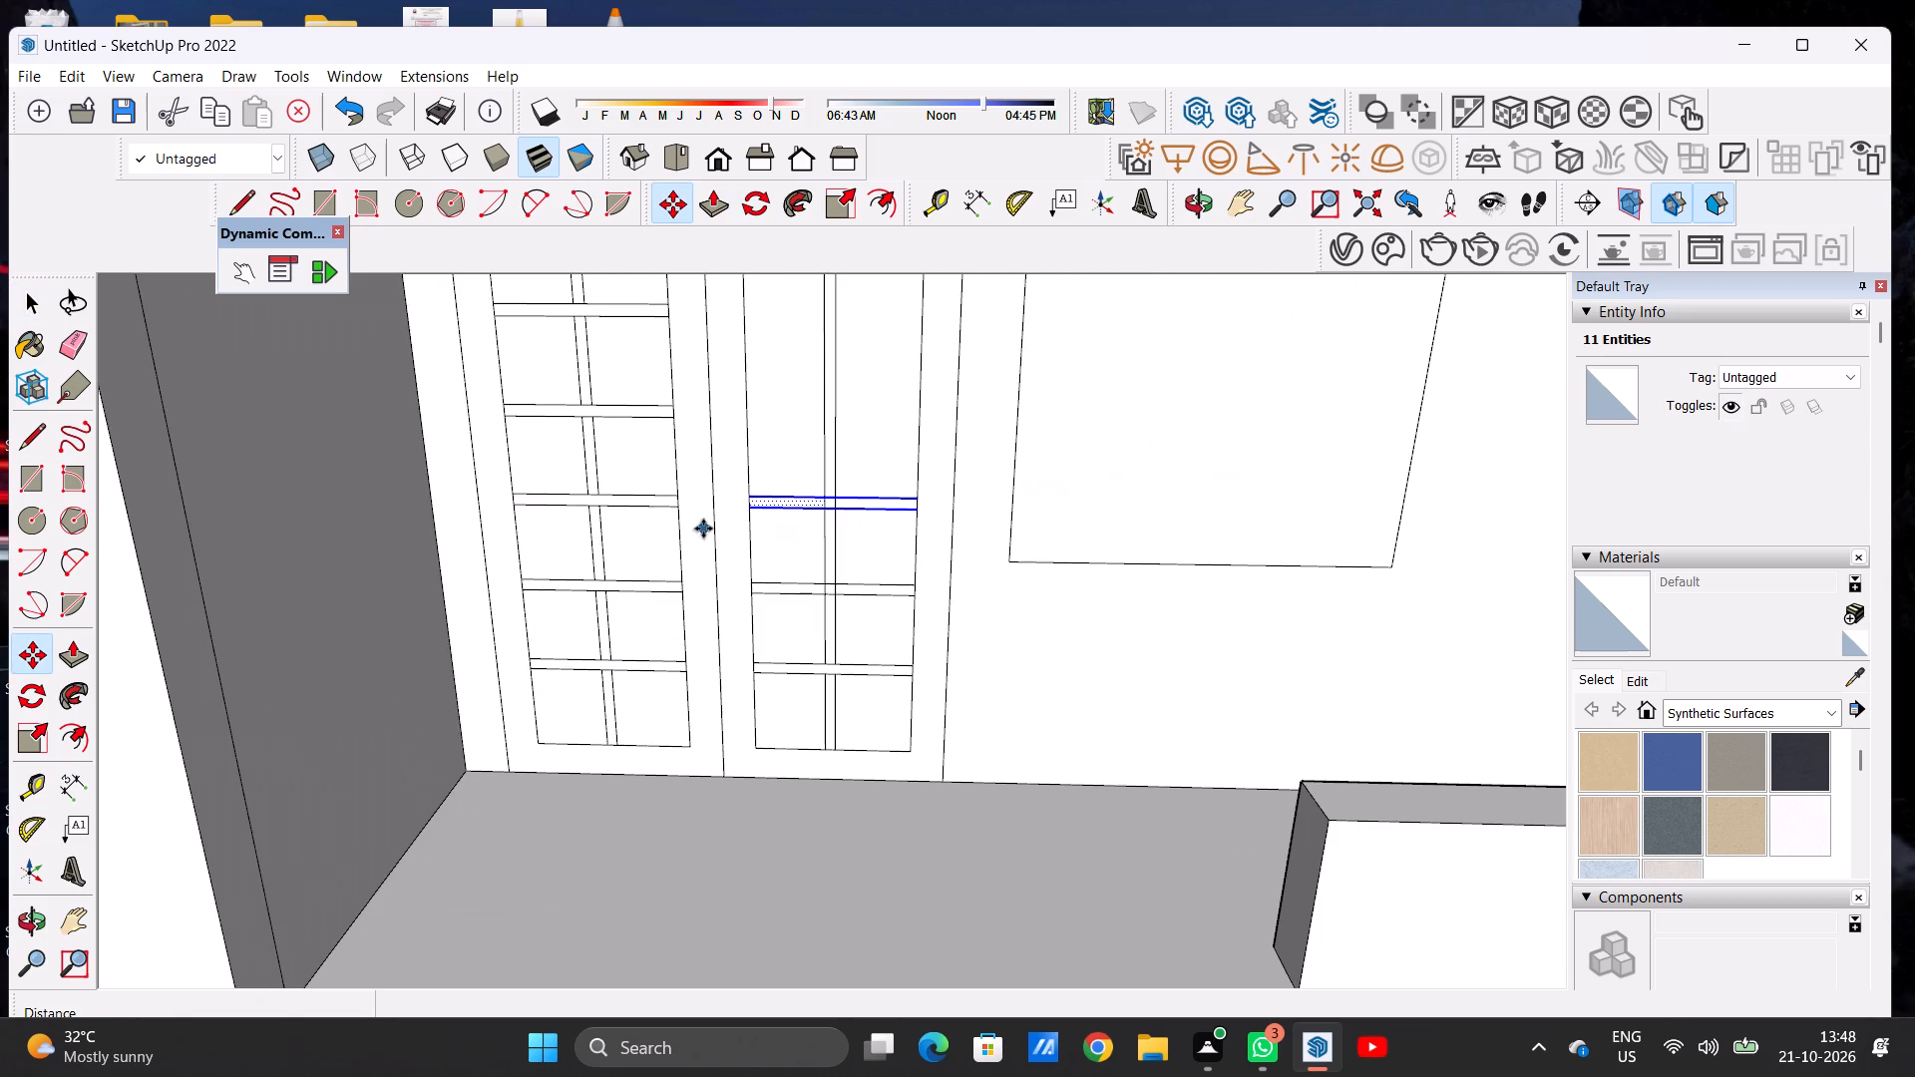
key("space")
Copy the fourth-lowest crossbar of the leaf beside the solid block horizontally about 3' 5 13/16" into the other leaf.
scroll(776, 631, "down", 8)
scroll(706, 518, "up", 9)
scroll(732, 551, "down", 1)
scroll(740, 560, "up", 3)
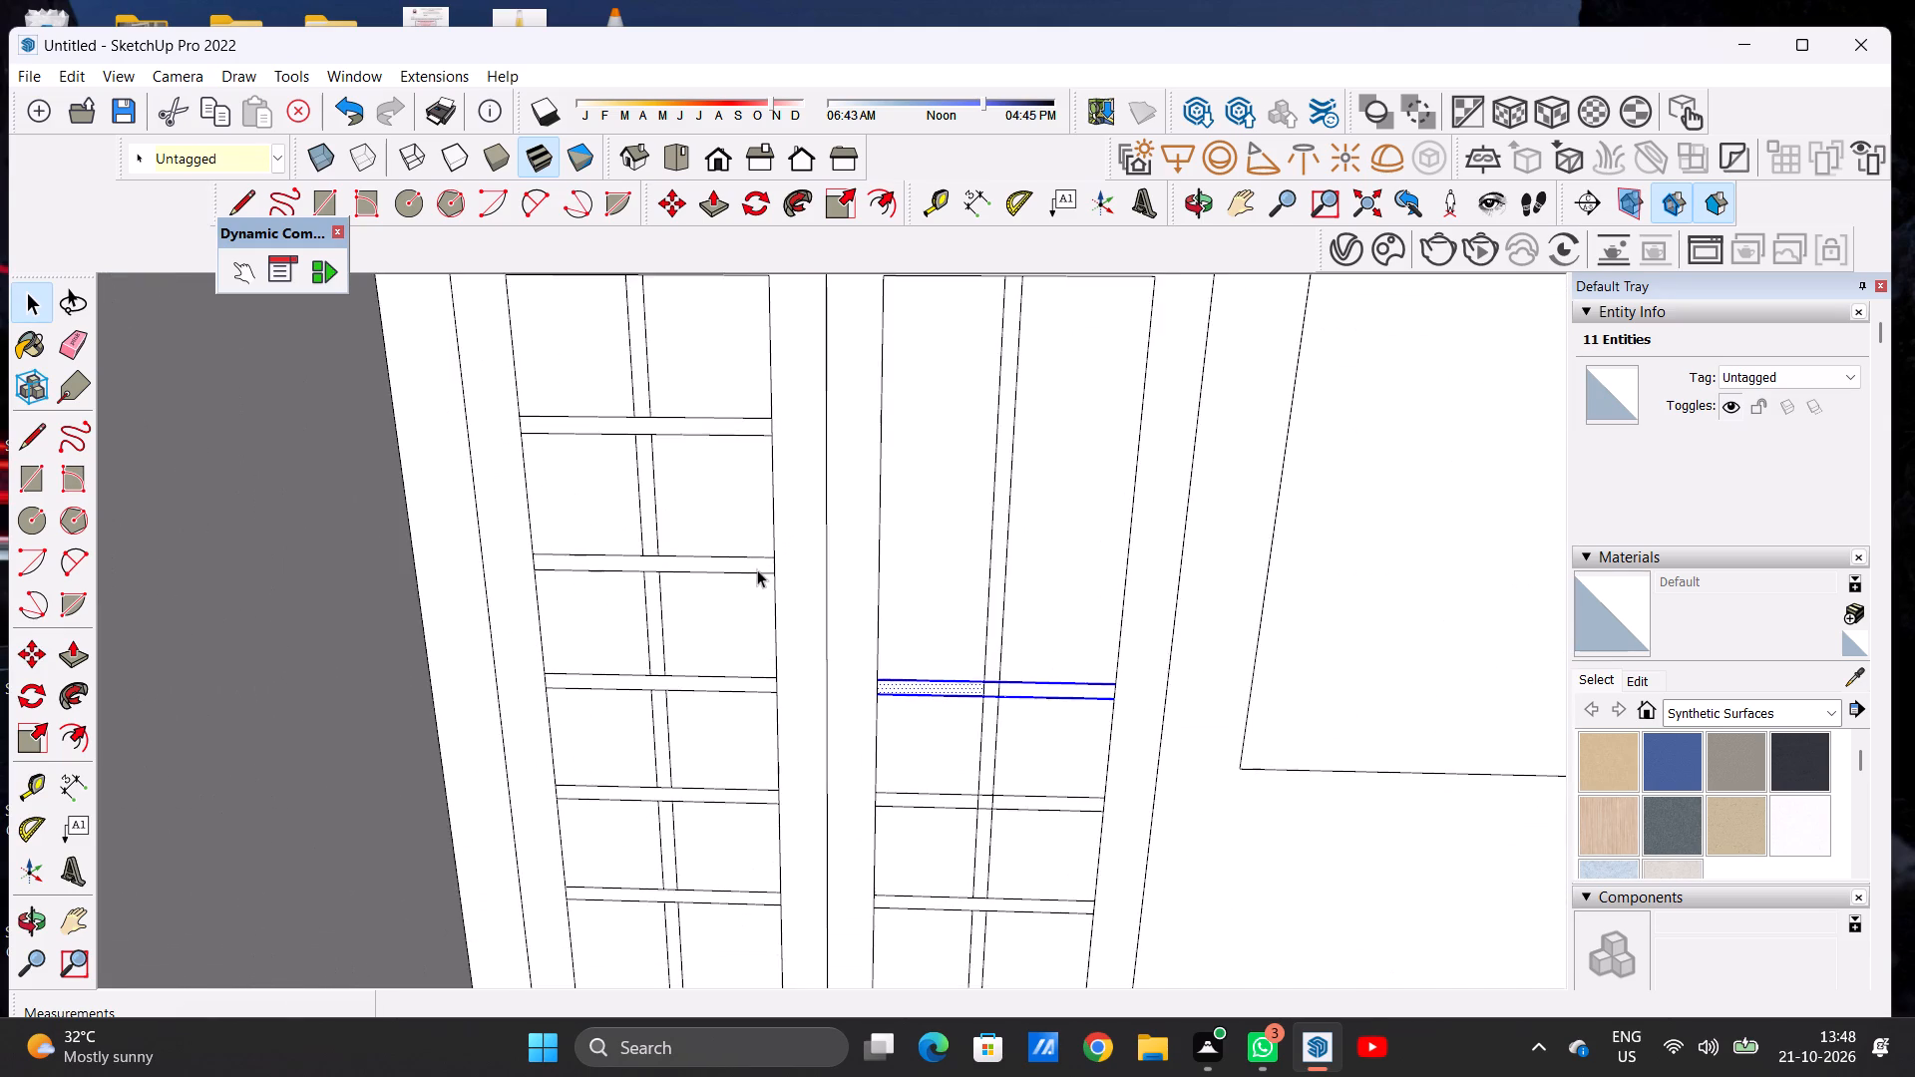
scroll(757, 569, "up", 7)
double_click(758, 558)
key("m")
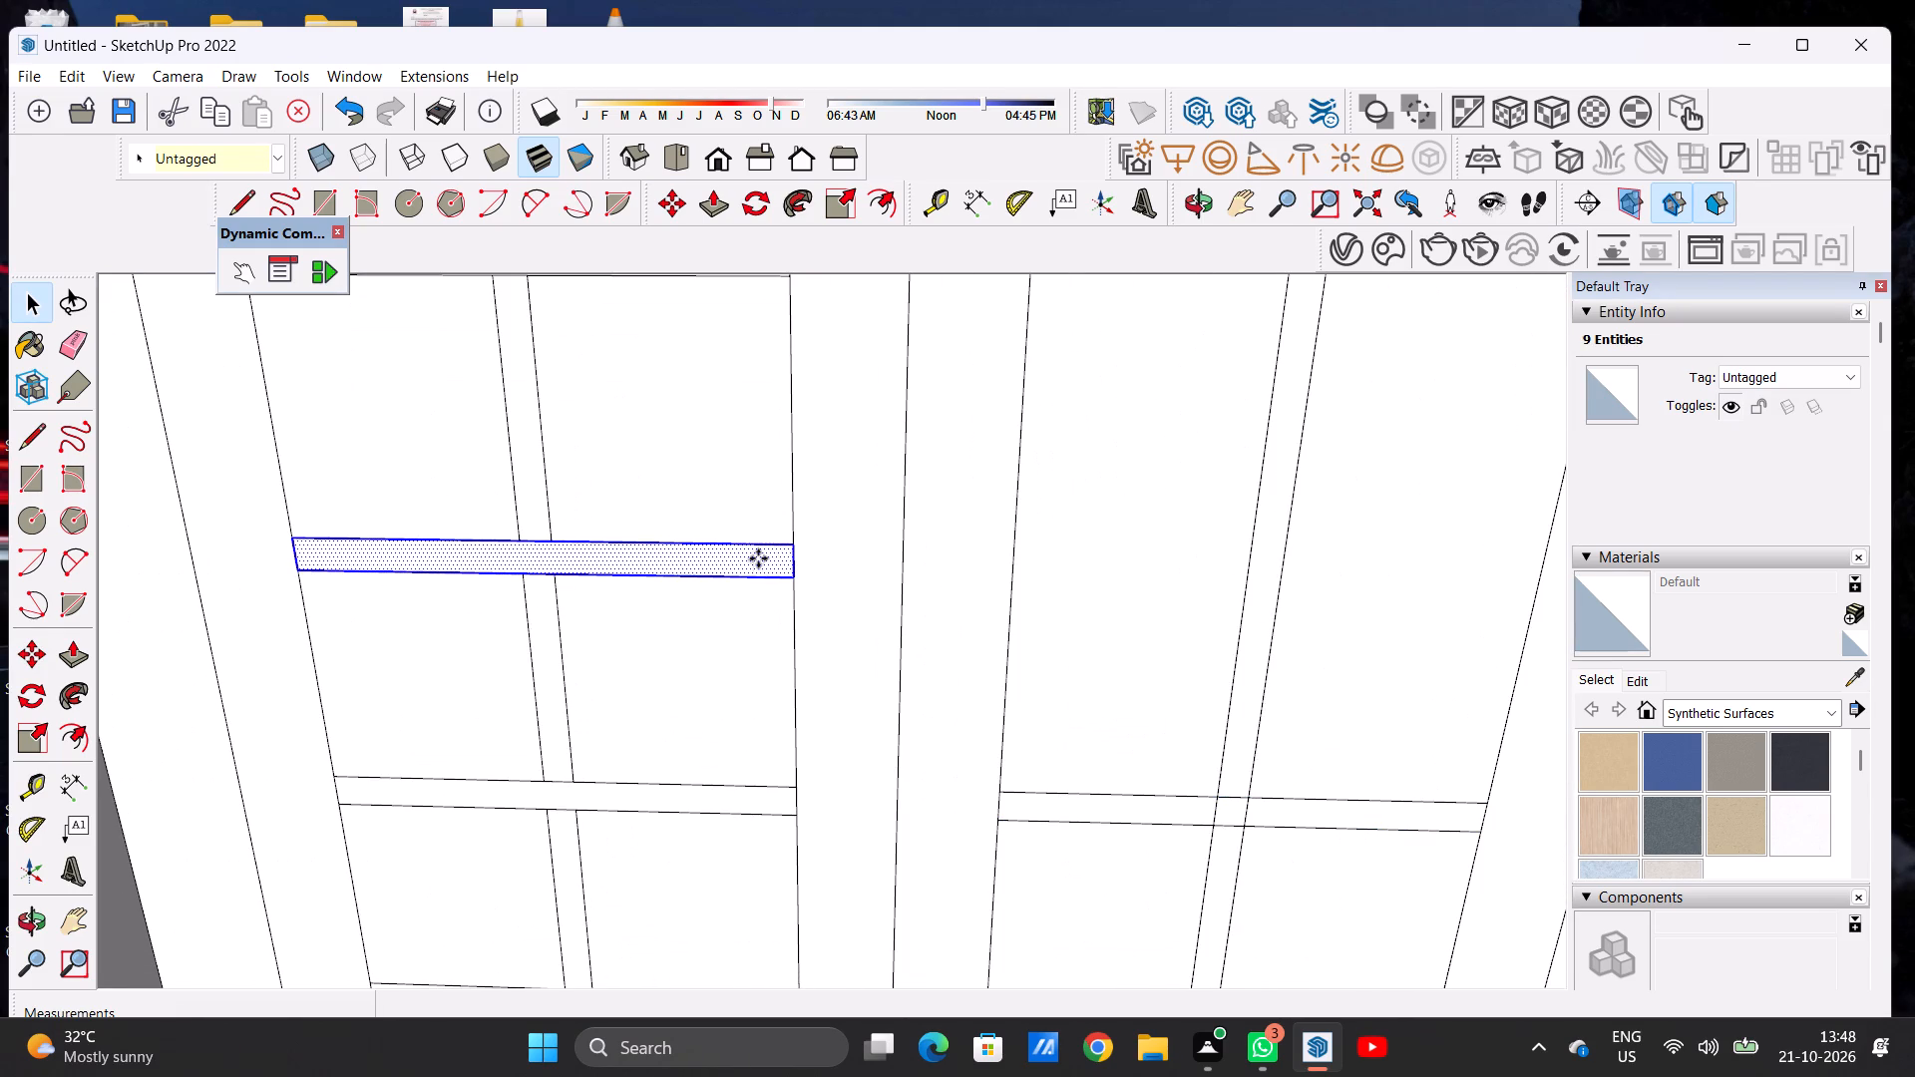
left_click(798, 576)
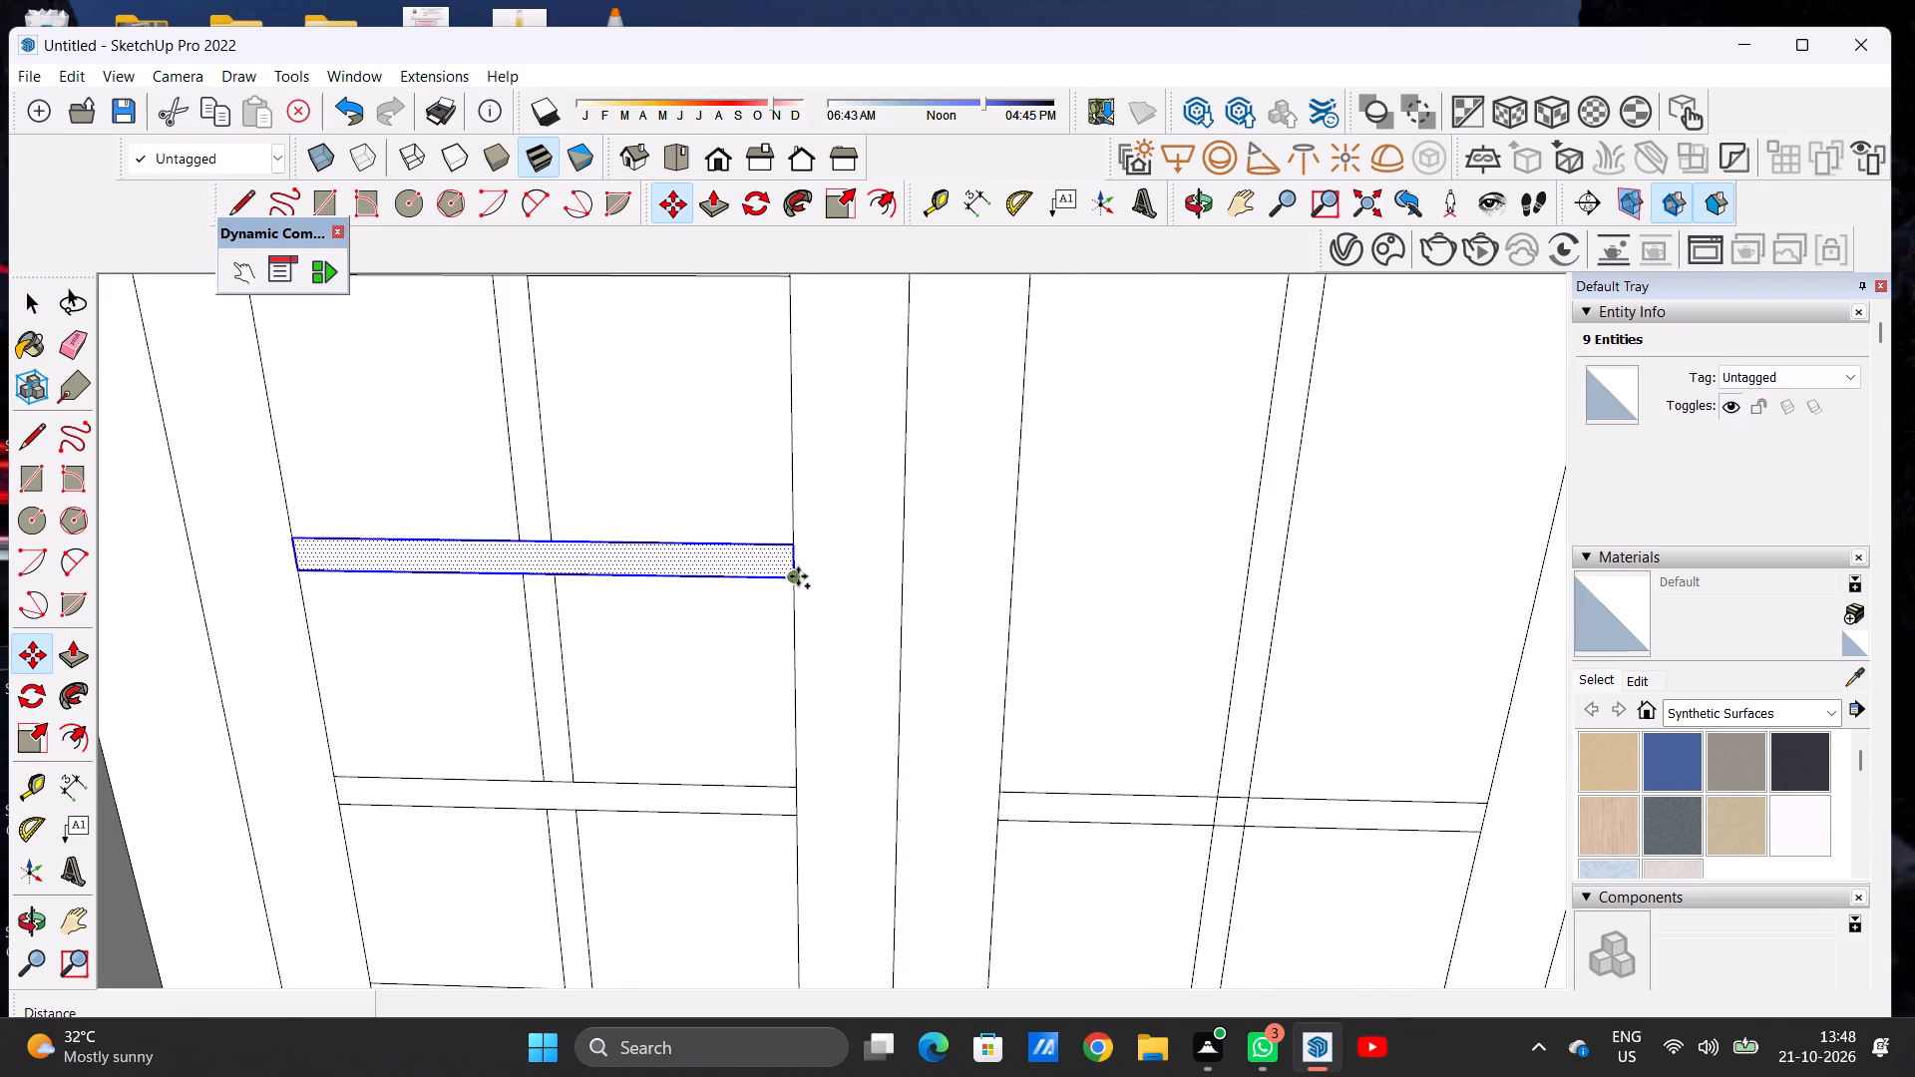
scroll(634, 586, "down", 7)
scroll(947, 585, "up", 7)
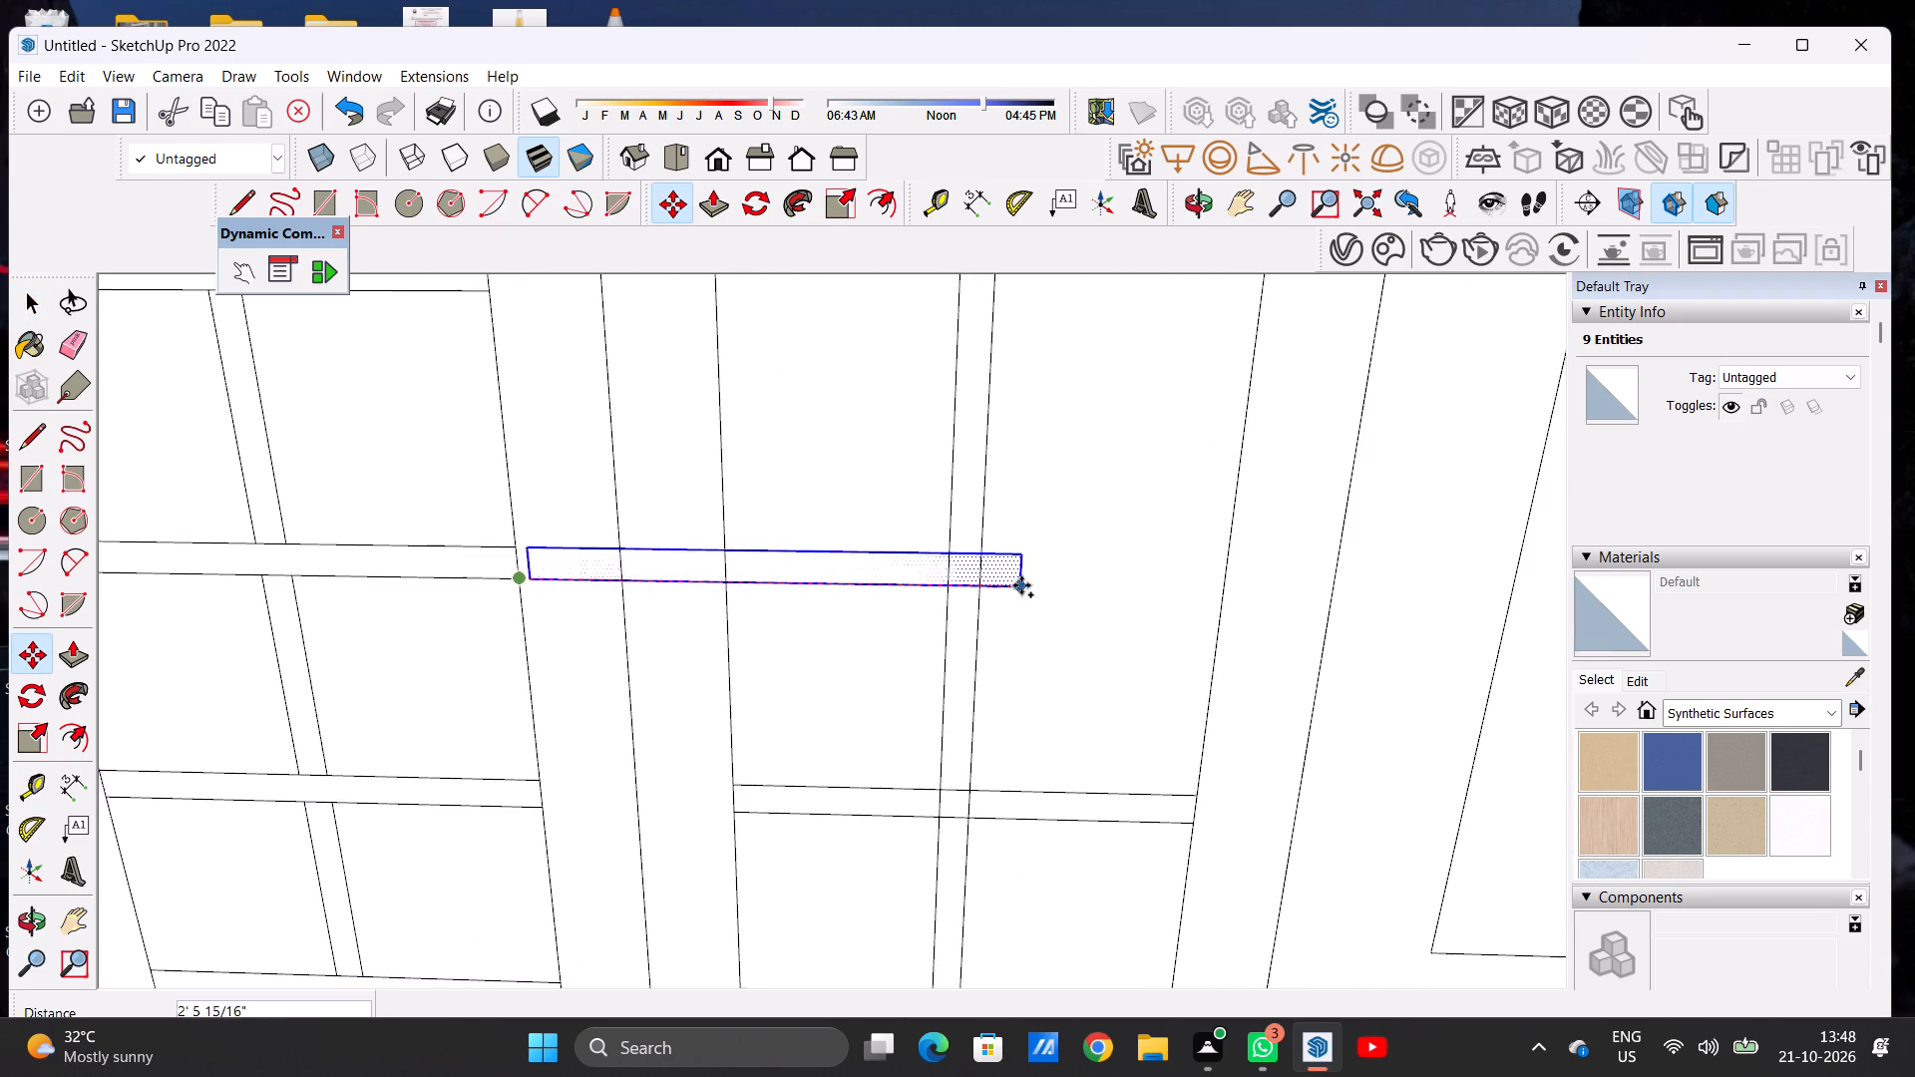
left_click(1223, 593)
key("space")
Copy the topmost crossbar of the leaf beside the solid block horizontally about 3' 5 13/16" into the other leaf, and clear the selection.
scroll(1914, 1076, "down", 9)
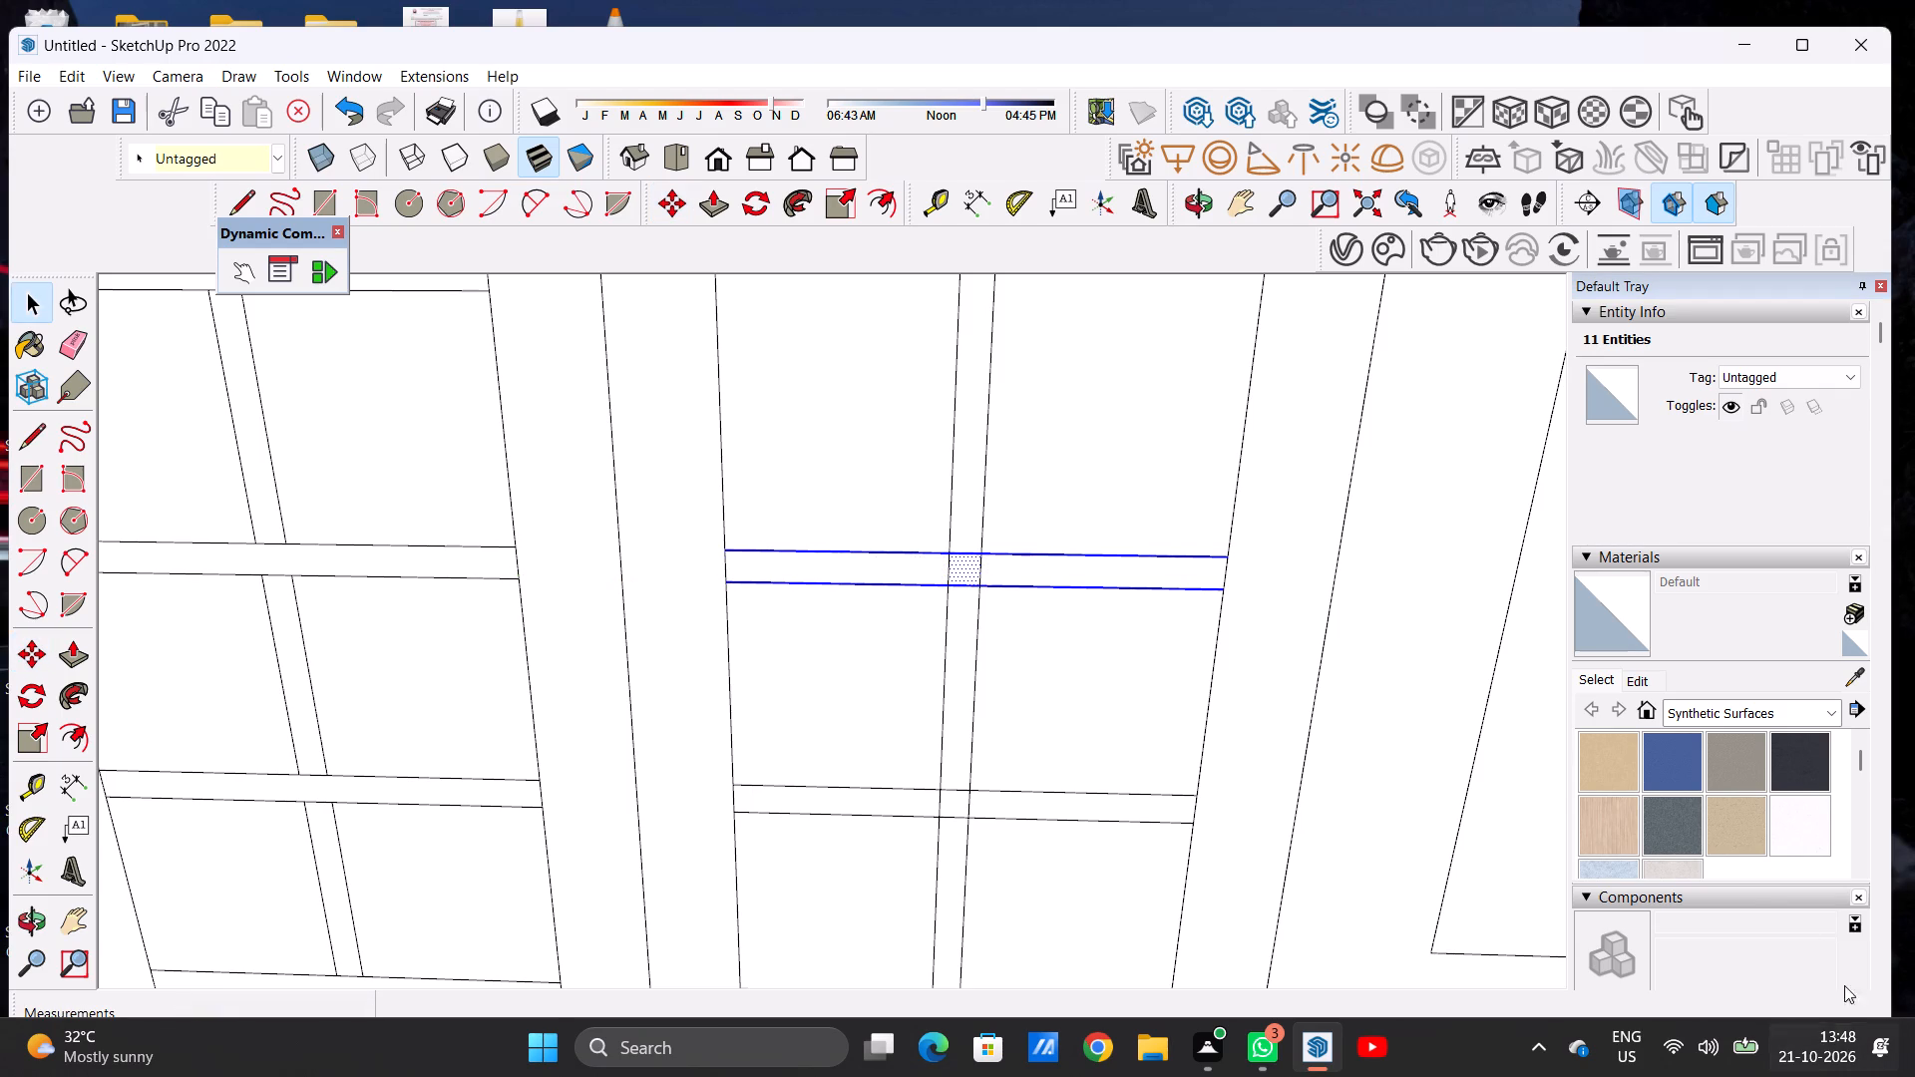
scroll(982, 754, "down", 15)
scroll(724, 615, "up", 4)
scroll(724, 615, "down", 1)
scroll(724, 613, "up", 2)
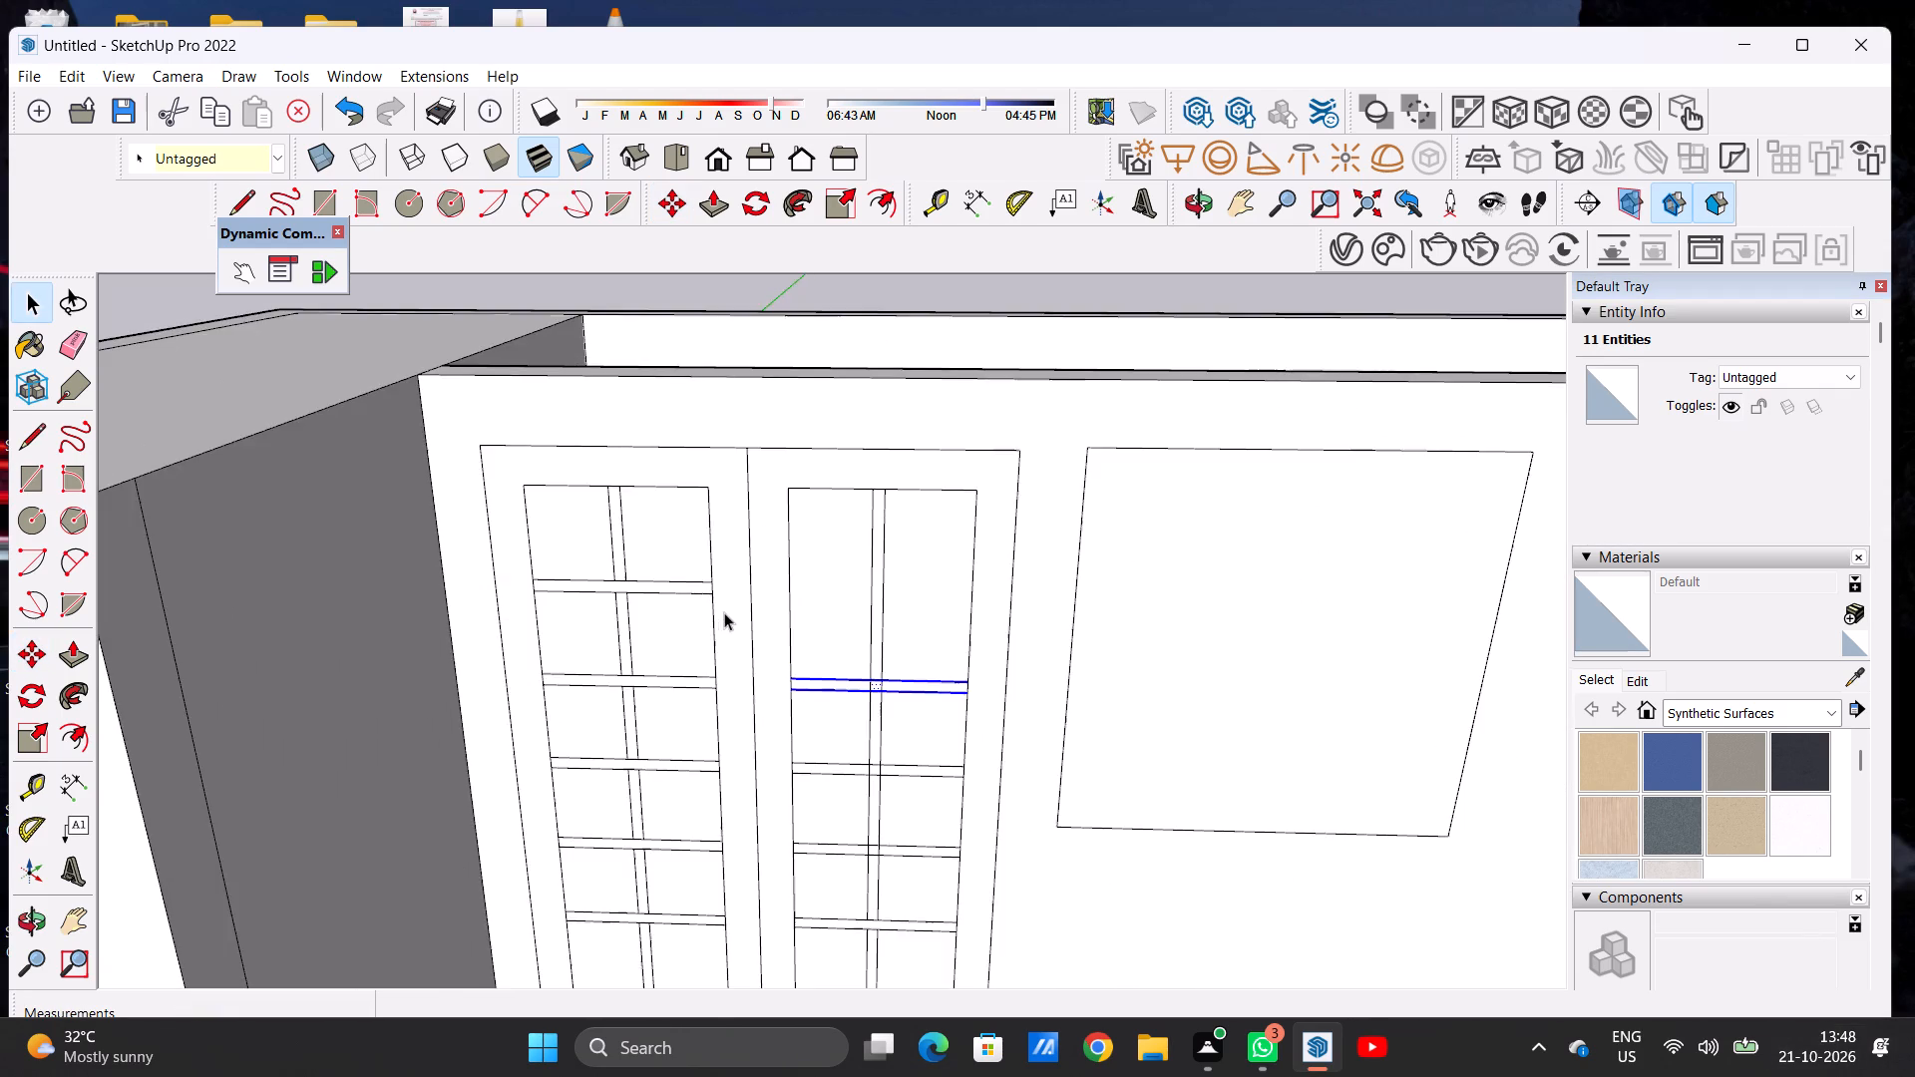
scroll(724, 612, "up", 11)
double_click(698, 586)
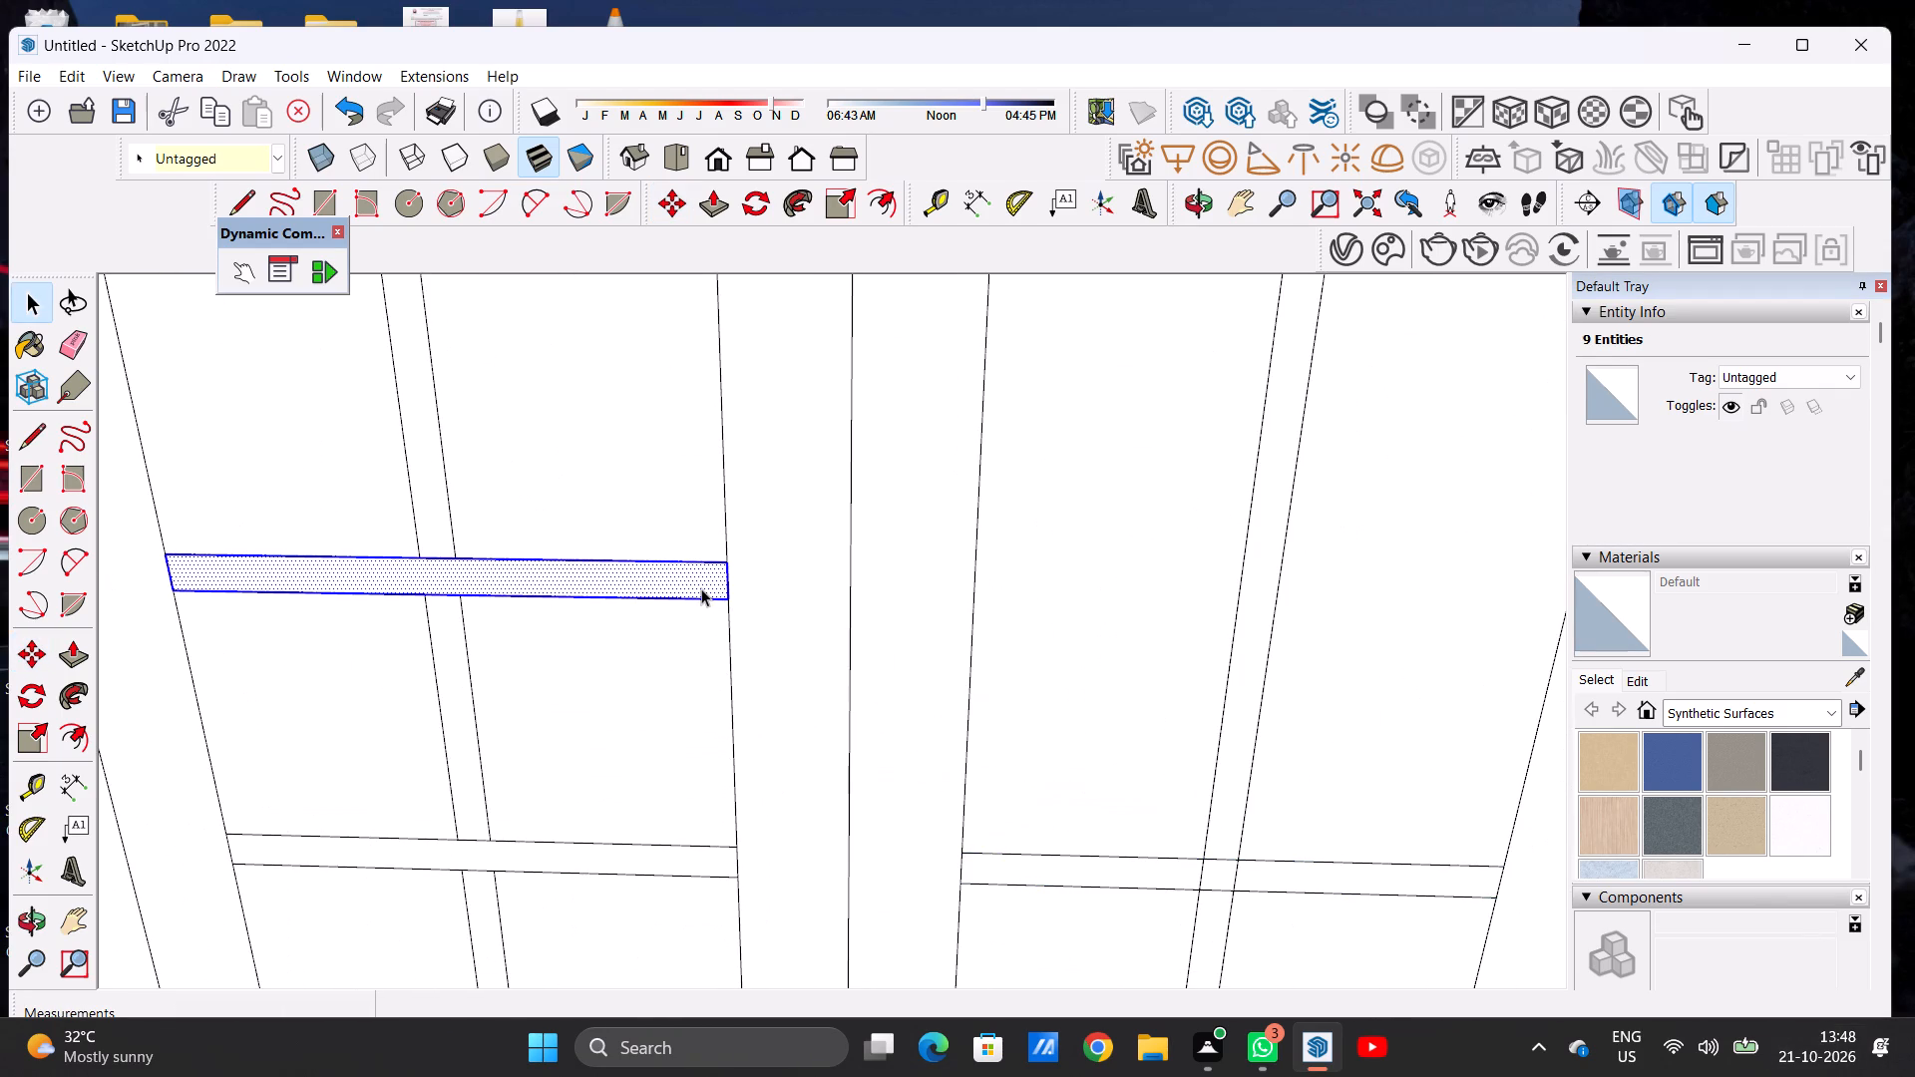
key("m")
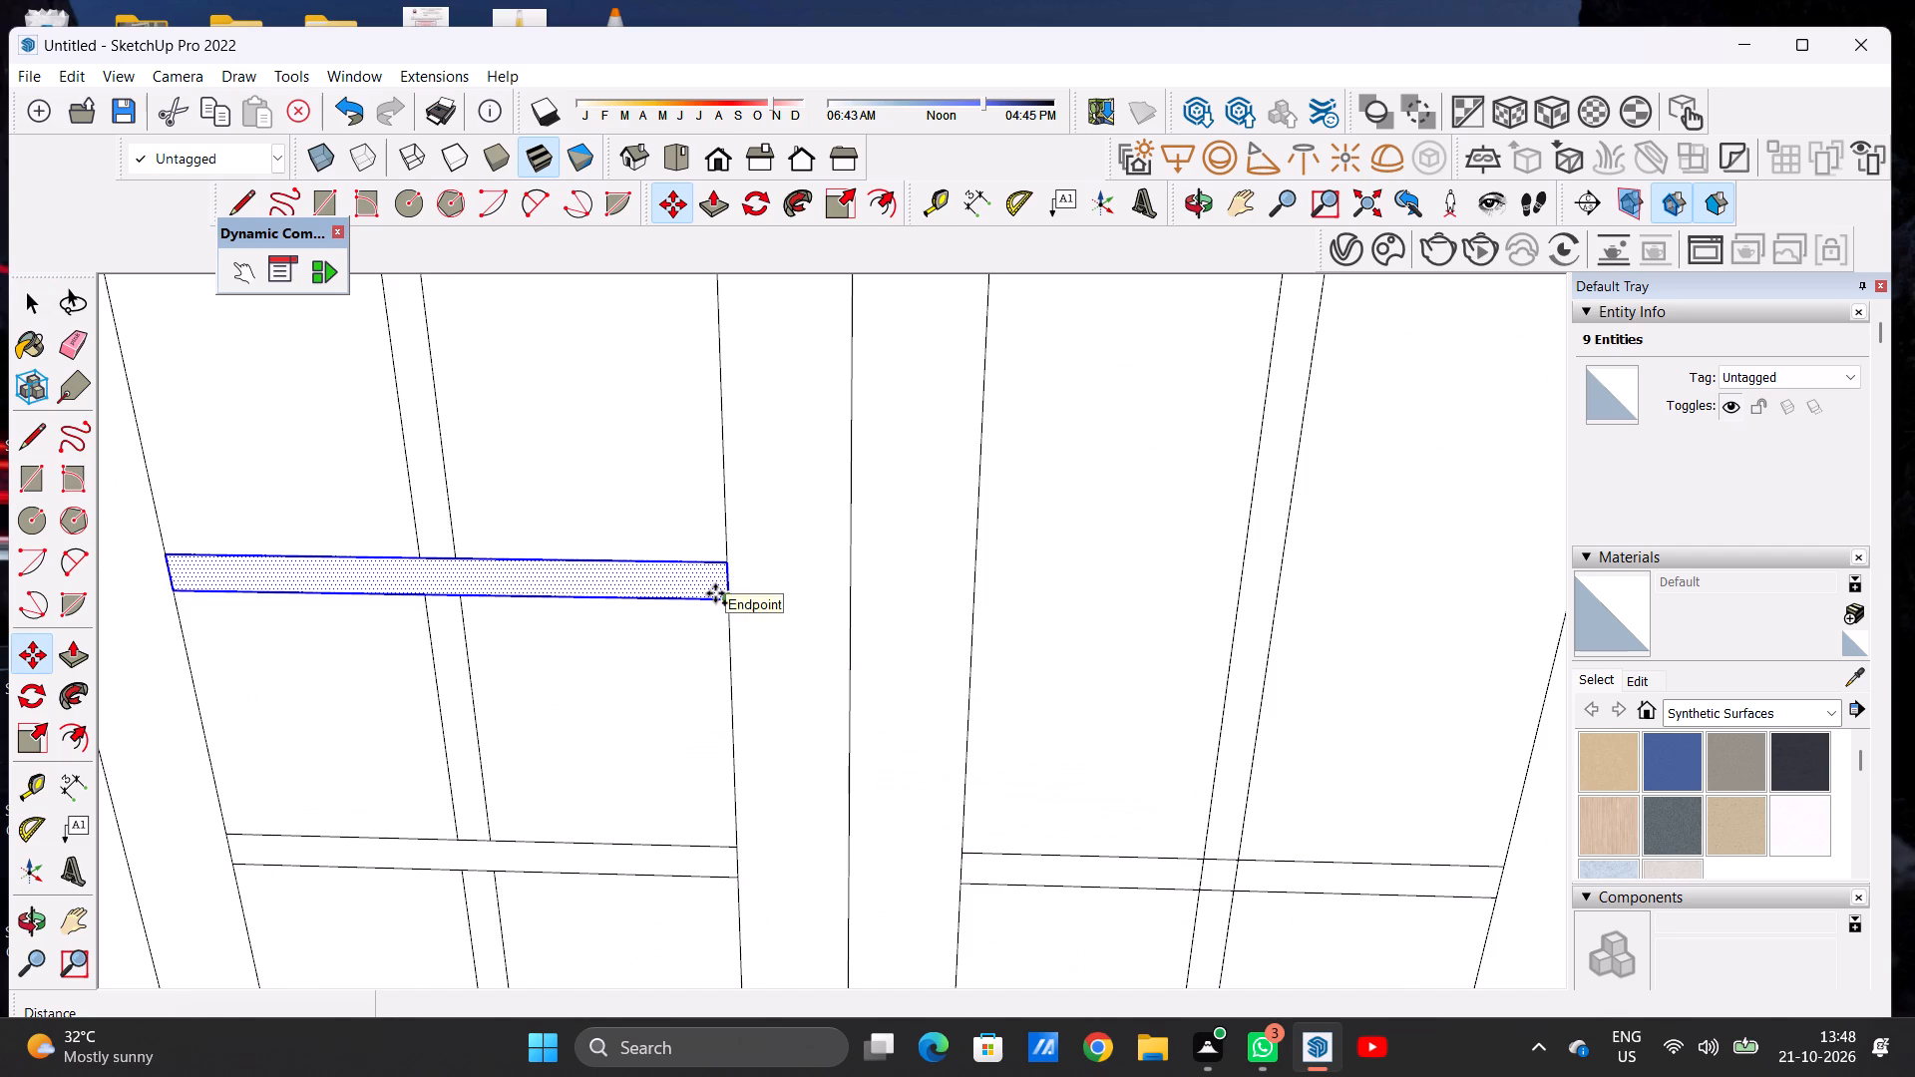
left_click(715, 593)
scroll(919, 603, "down", 7)
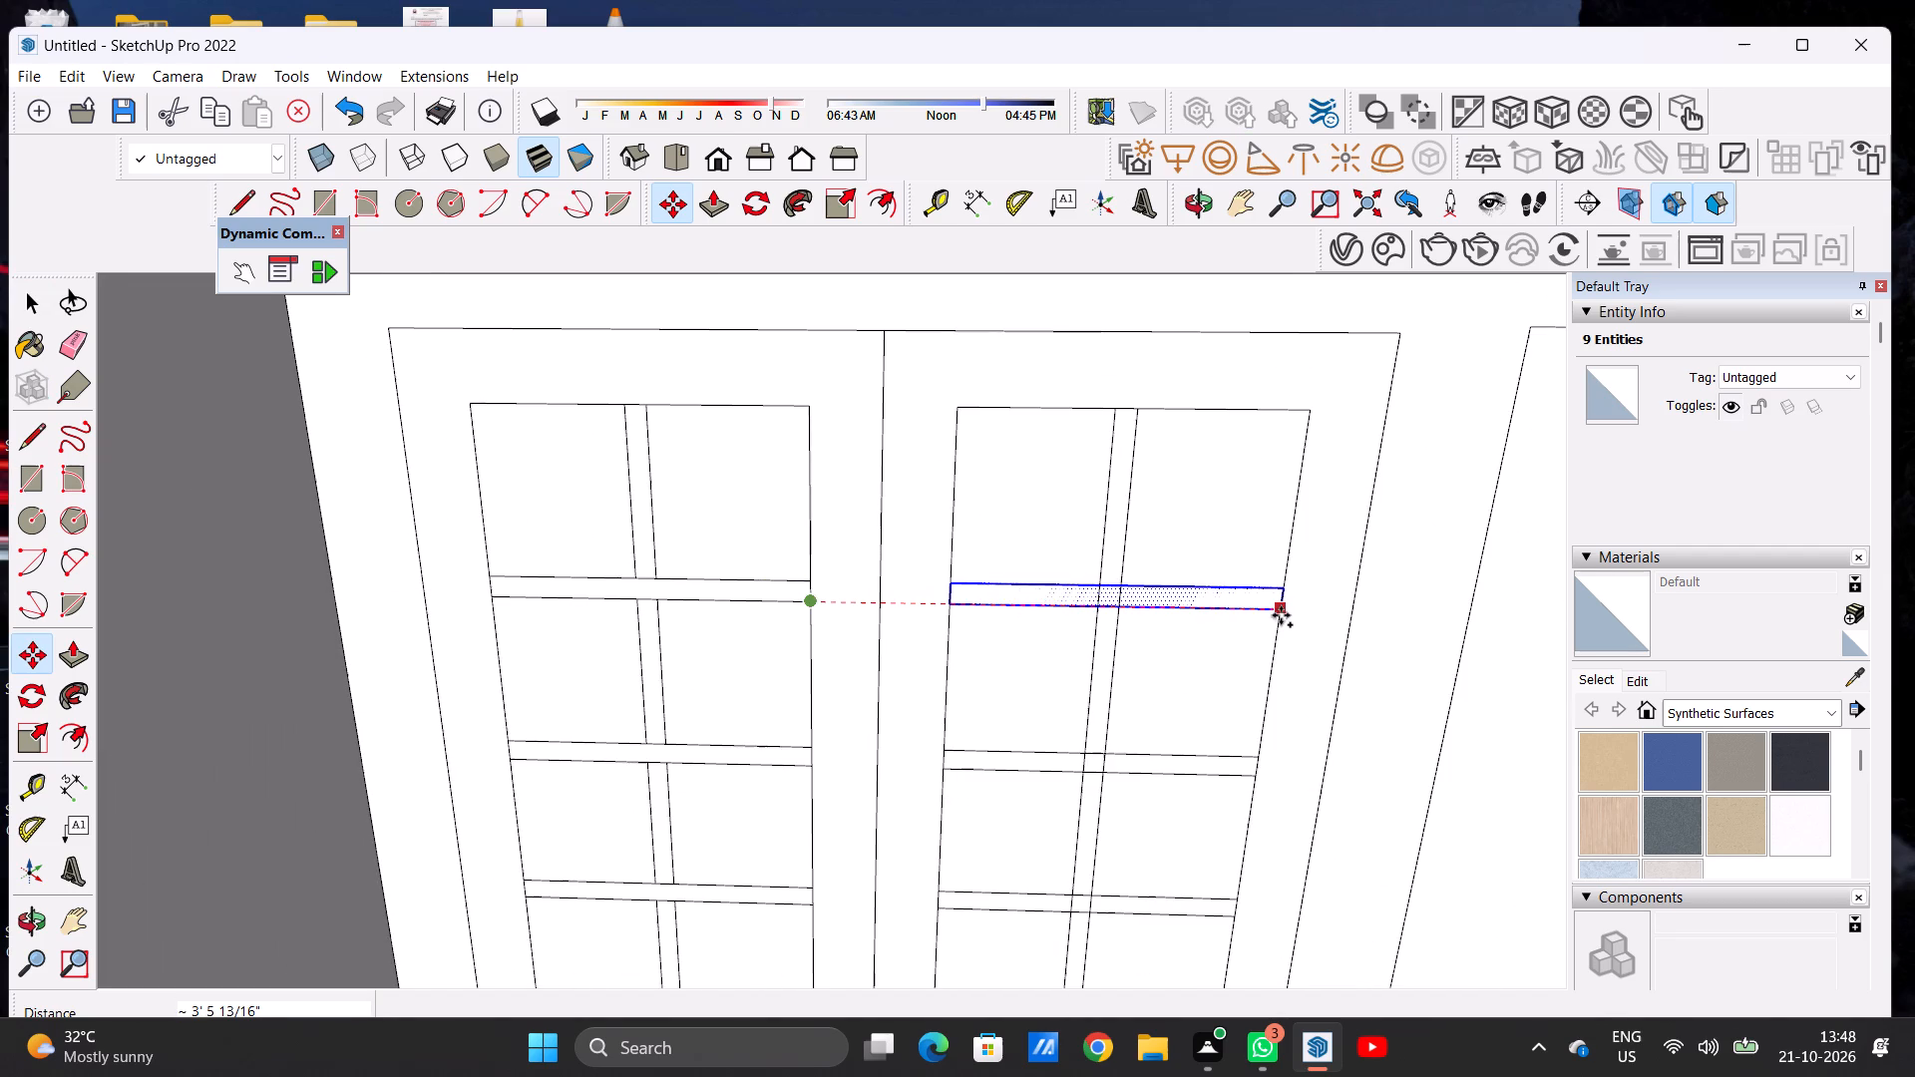
left_click(1278, 620)
key("space")
scroll(1003, 679, "down", 9)
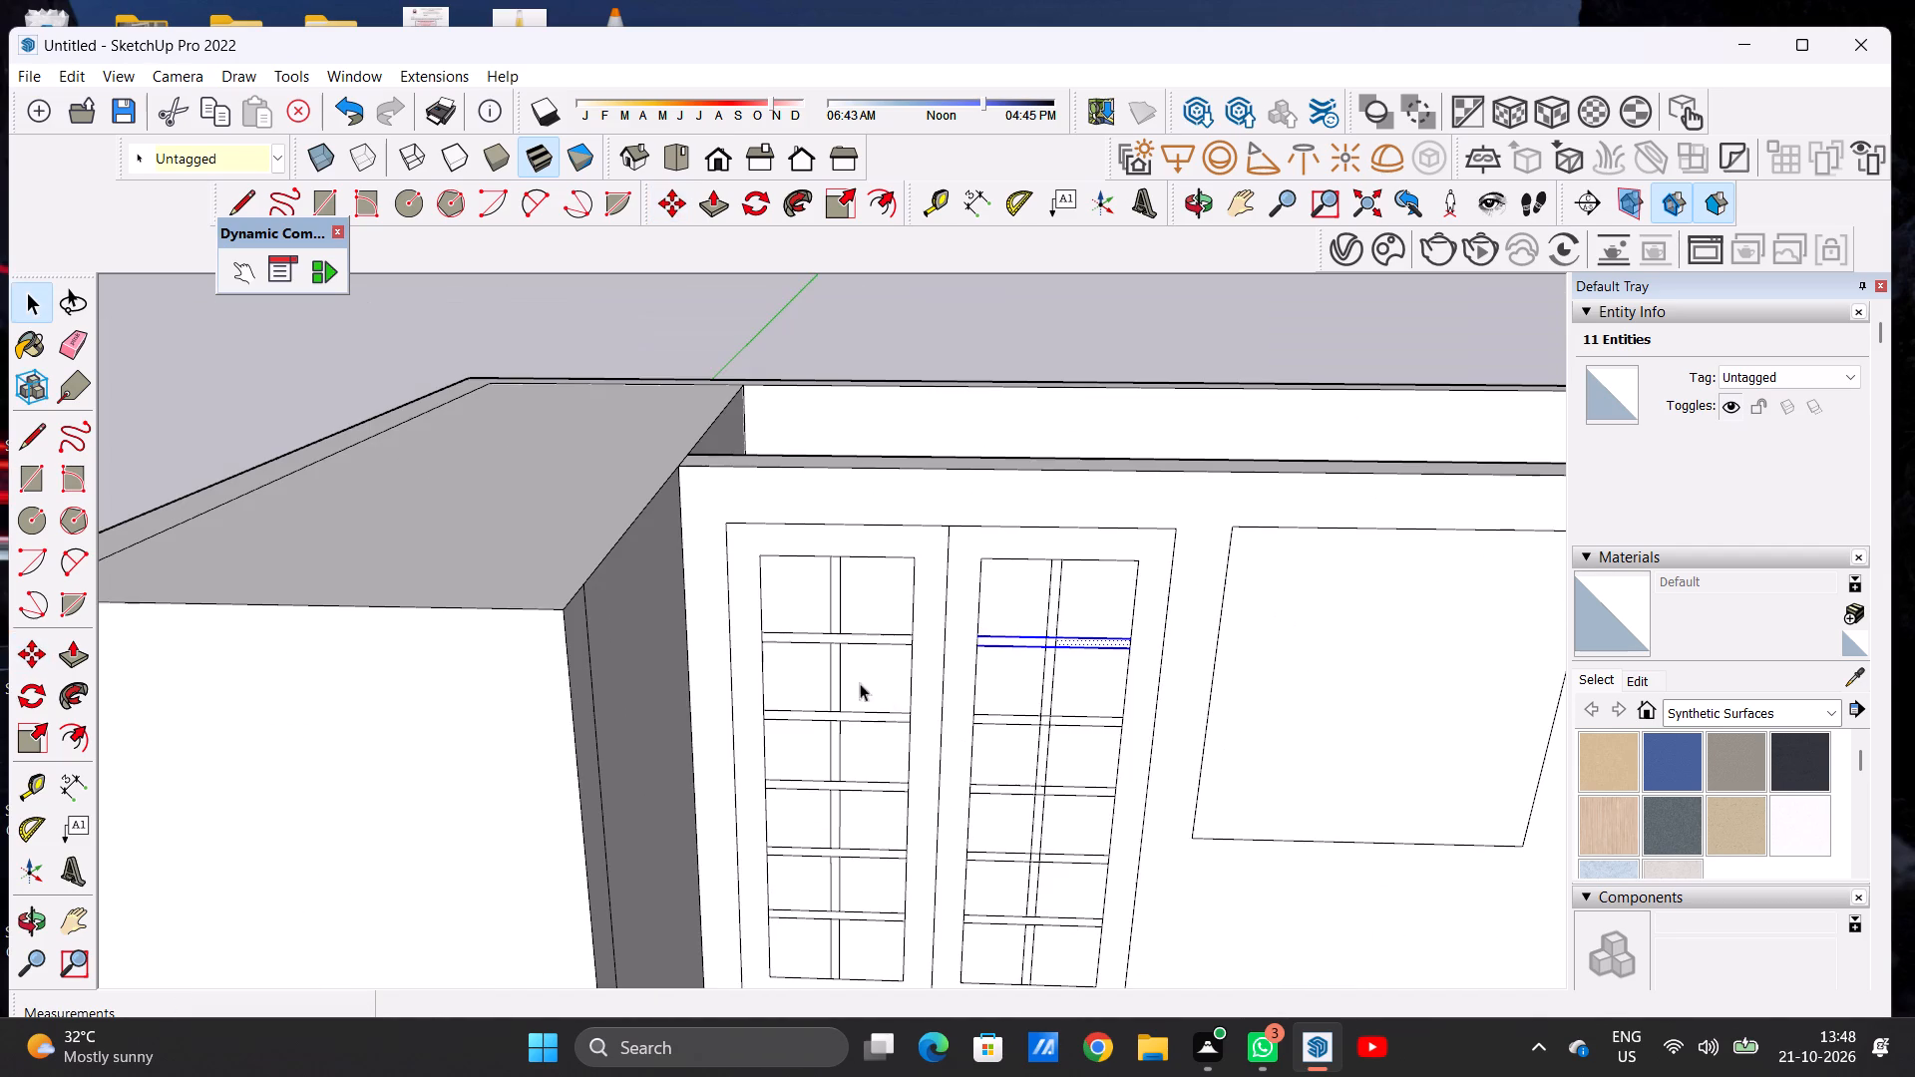
left_click(994, 325)
Erase both vertical strip edges inside the topmost crossbar of the leaf nearer the window.
scroll(685, 556, "down", 6)
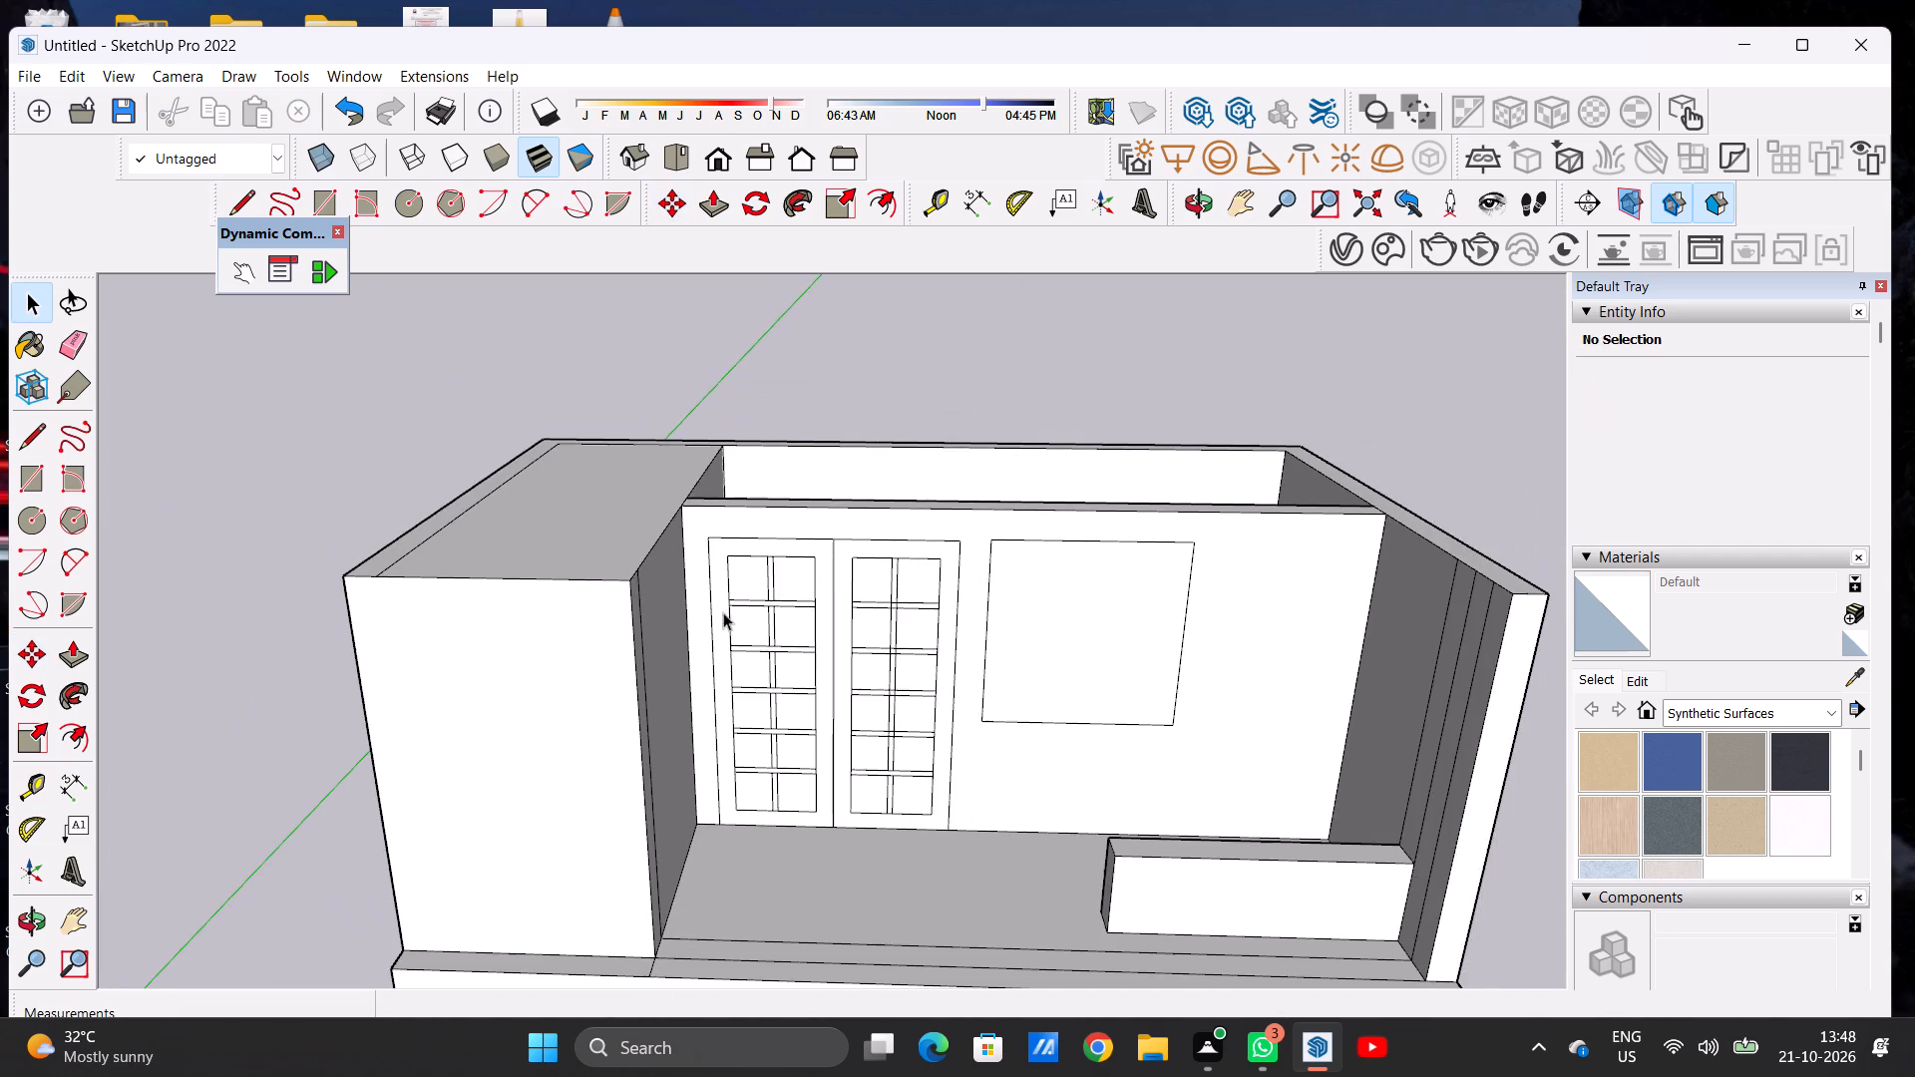
middle_click_drag(808, 651, 809, 596)
scroll(856, 629, "up", 7)
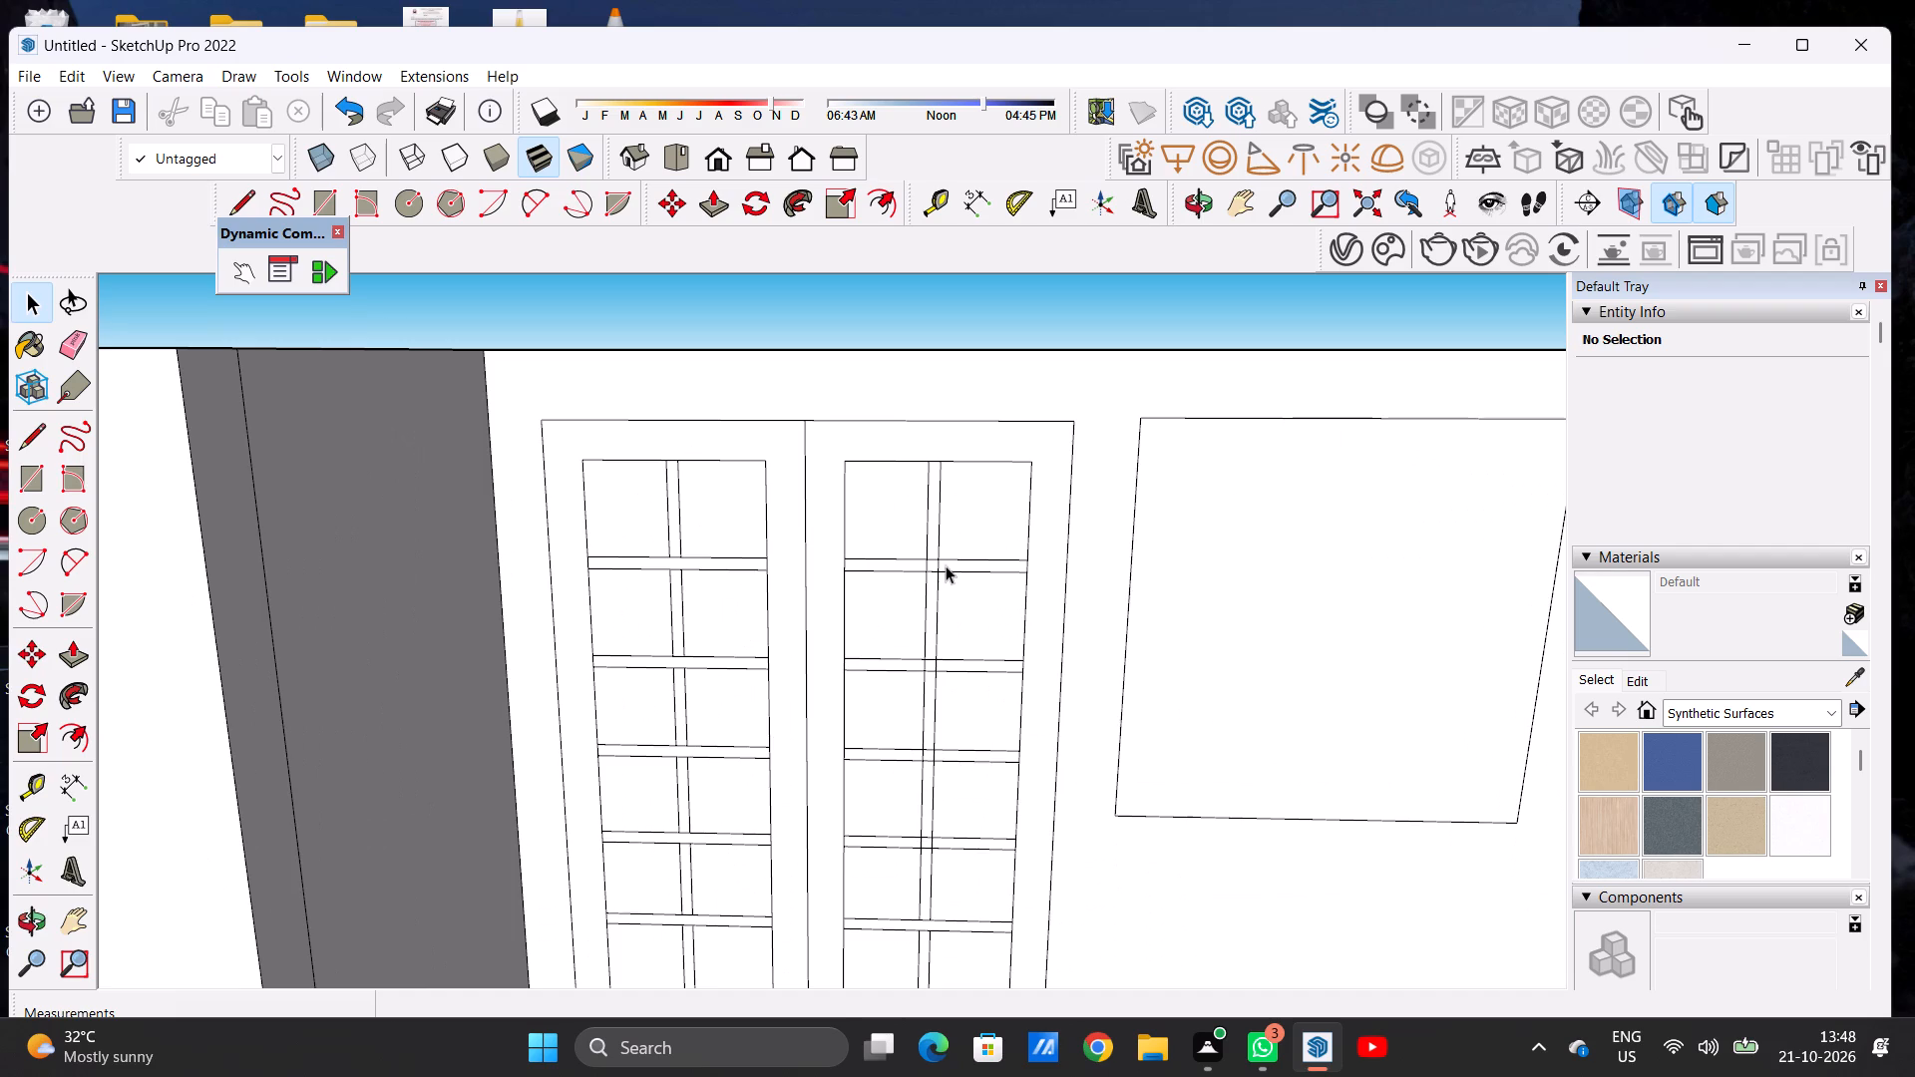
scroll(946, 565, "up", 10)
key("e")
left_click_drag(888, 569, 895, 571)
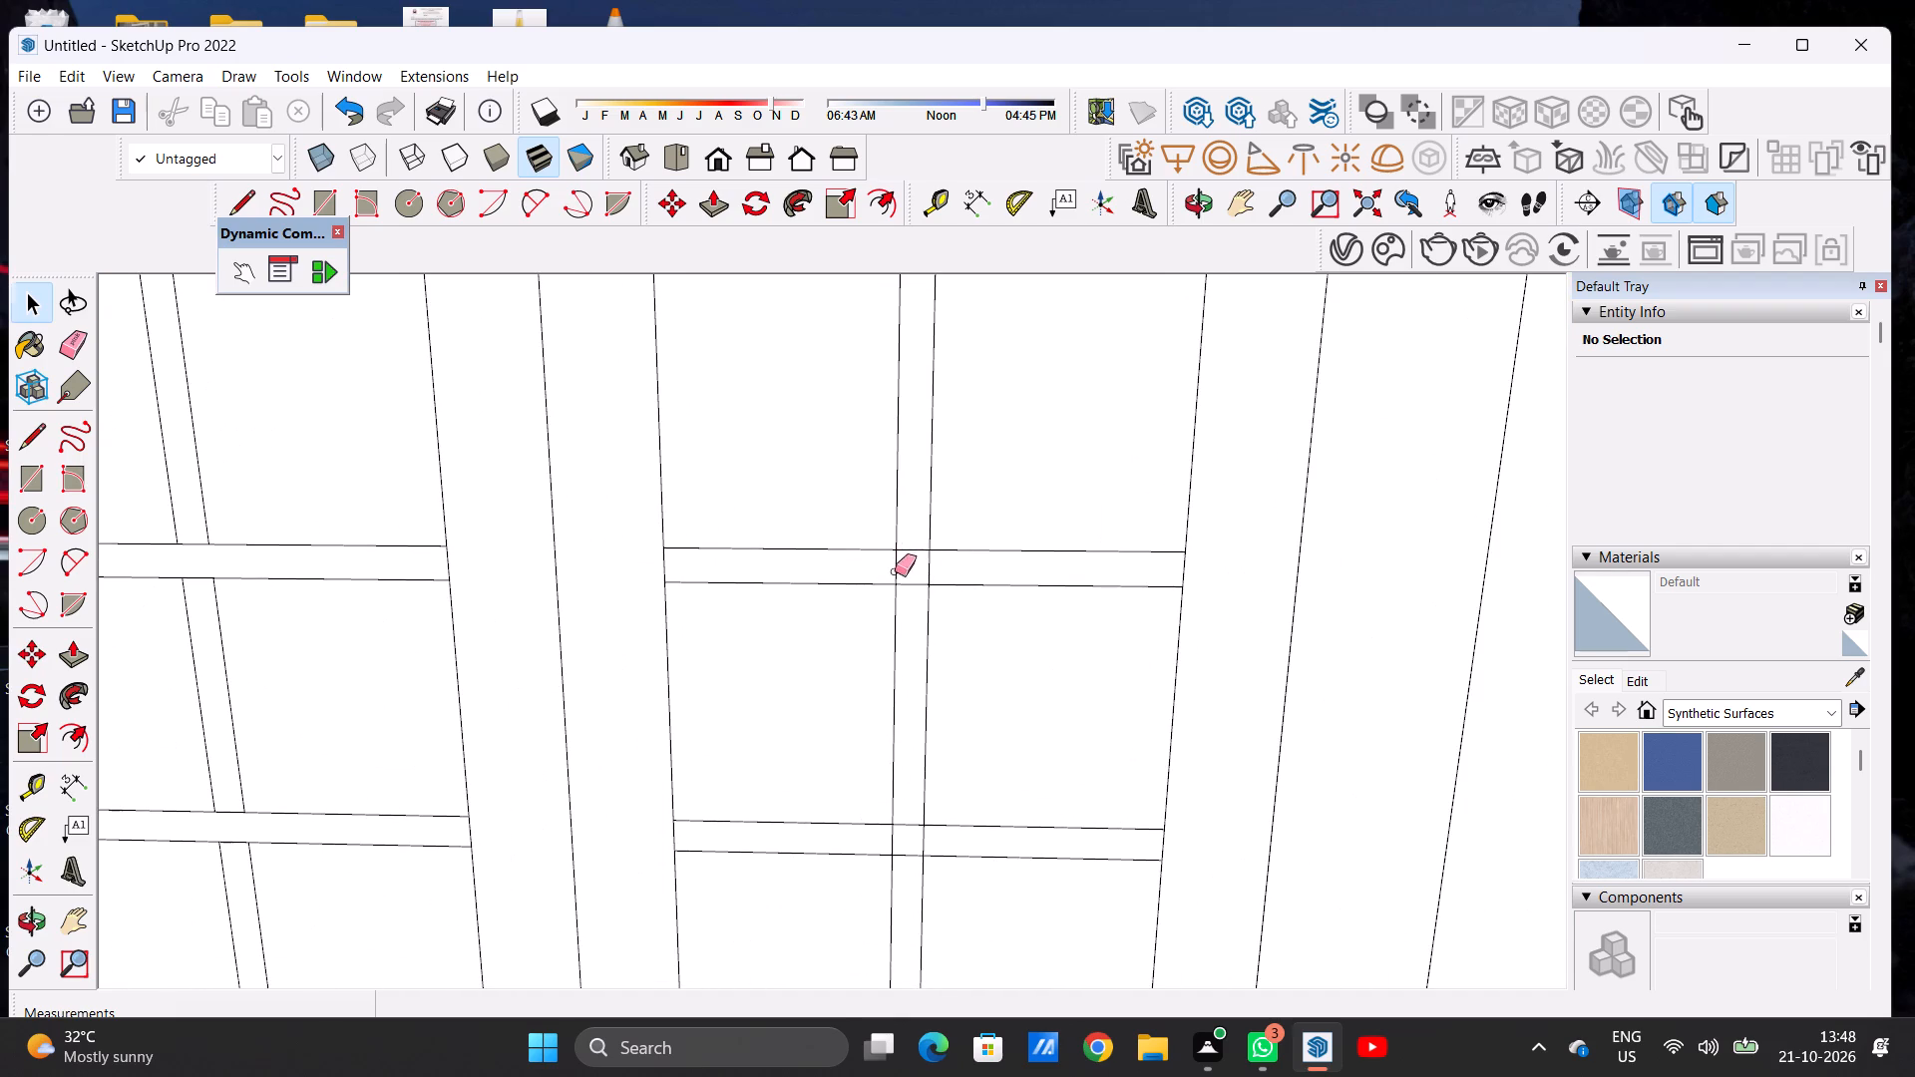
left_click_drag(895, 571, 933, 572)
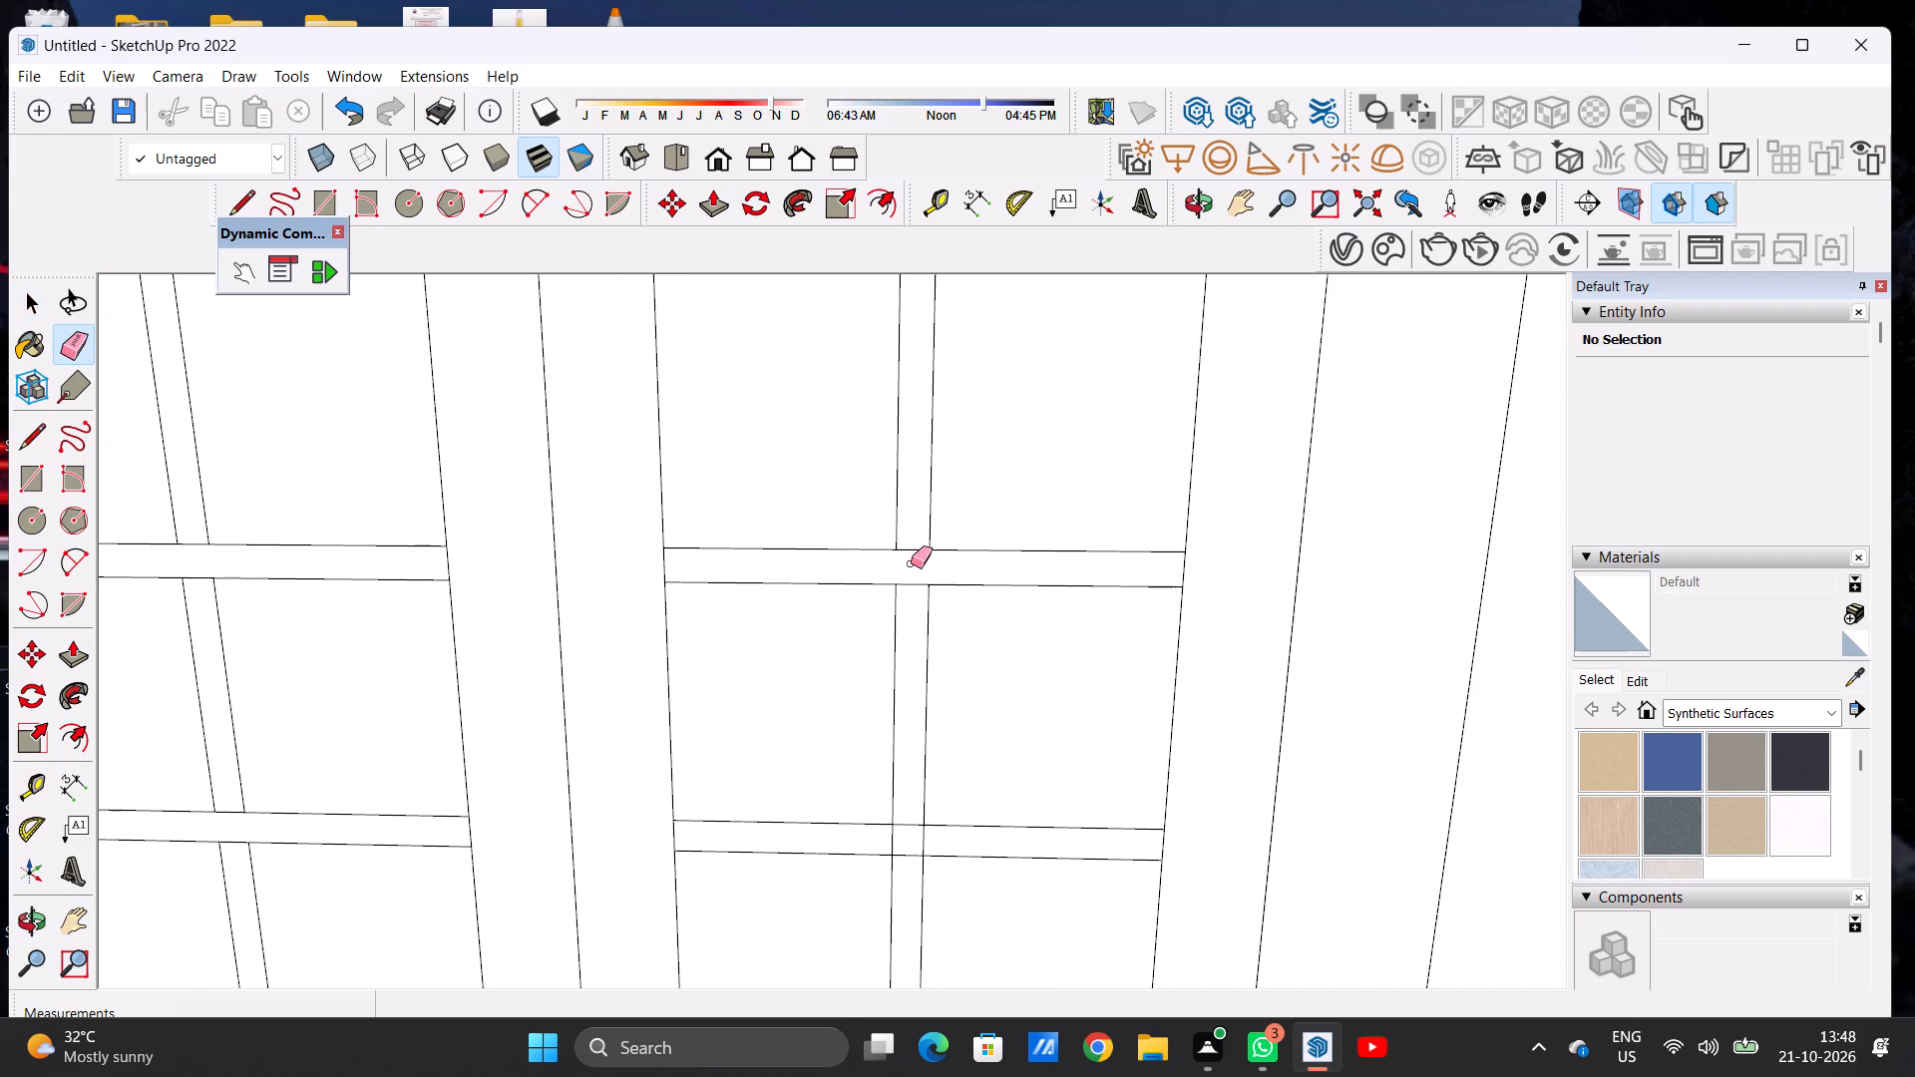
Erase both vertical strip edges inside the second crossbar from the top in the leaf nearer the window.
scroll(854, 540, "down", 6)
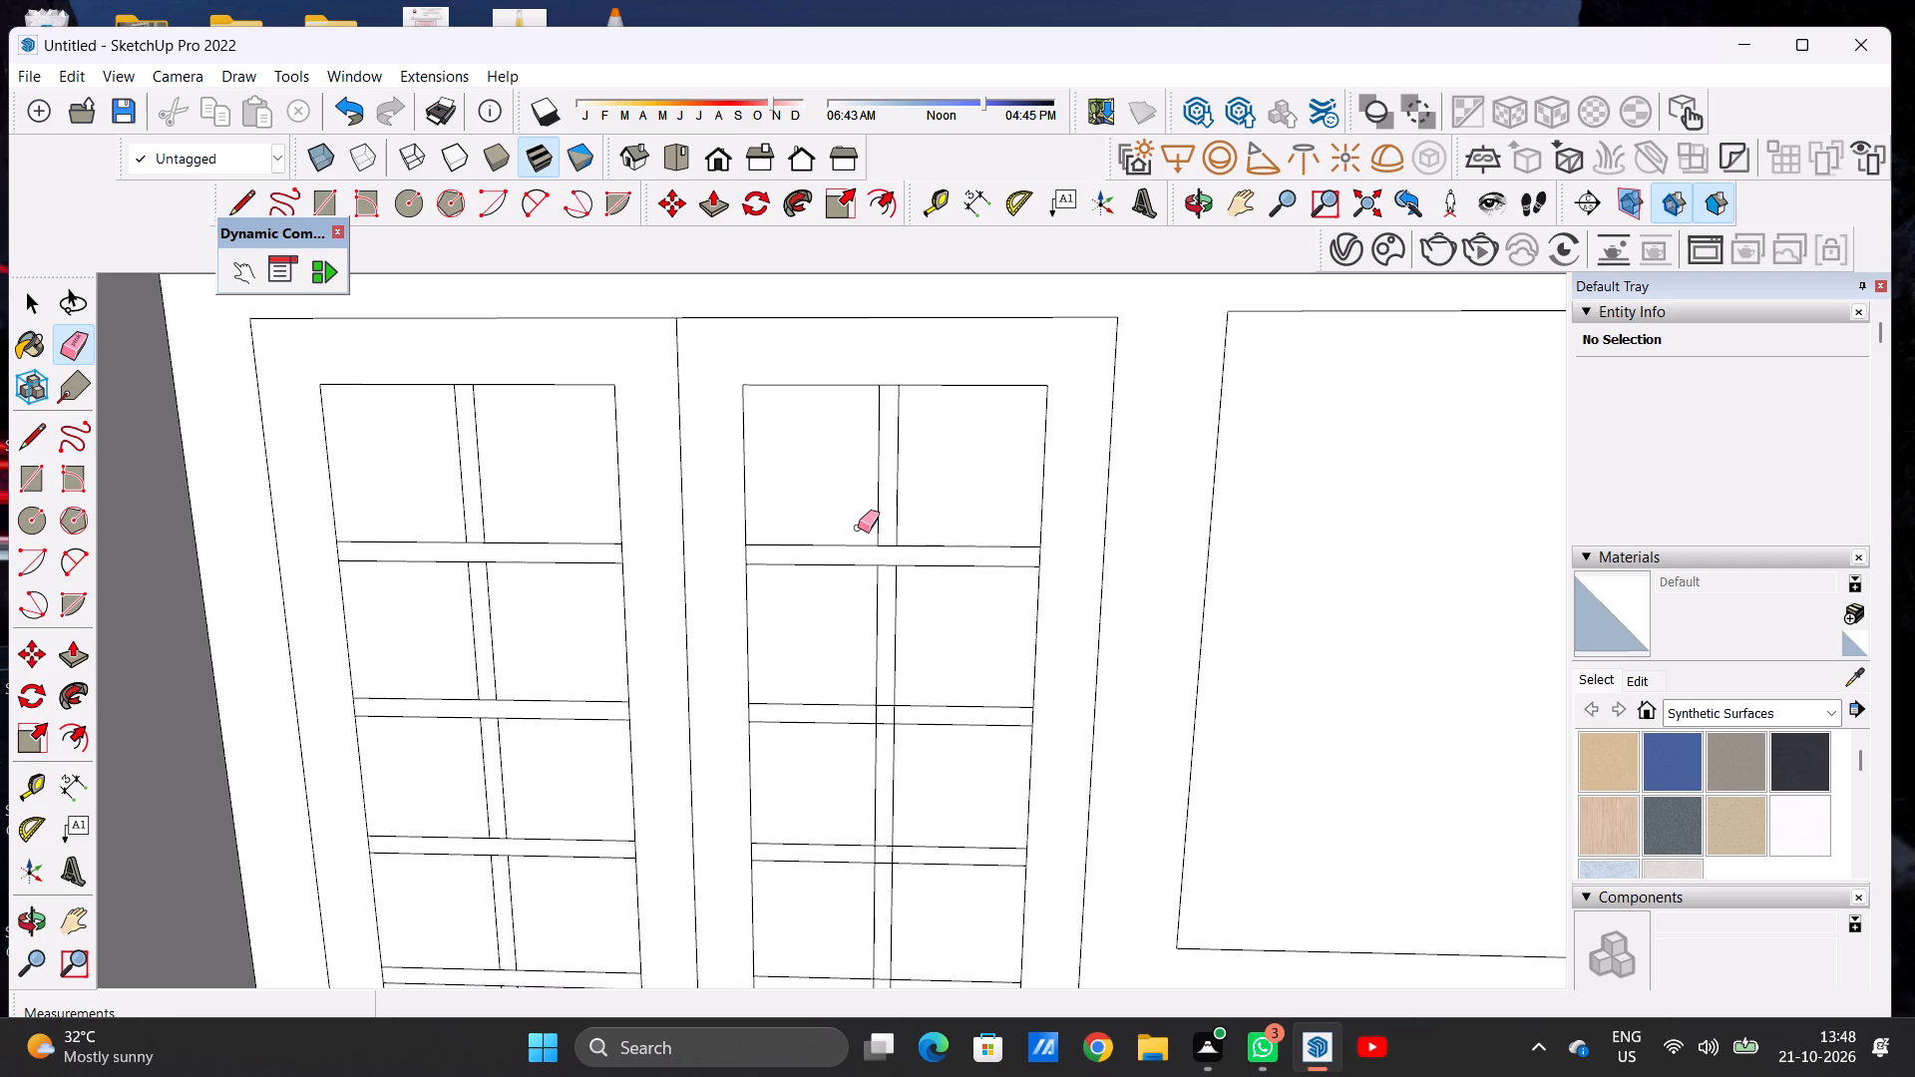
scroll(858, 528, "down", 5)
scroll(884, 618, "up", 8)
scroll(886, 655, "down", 1)
scroll(886, 655, "up", 10)
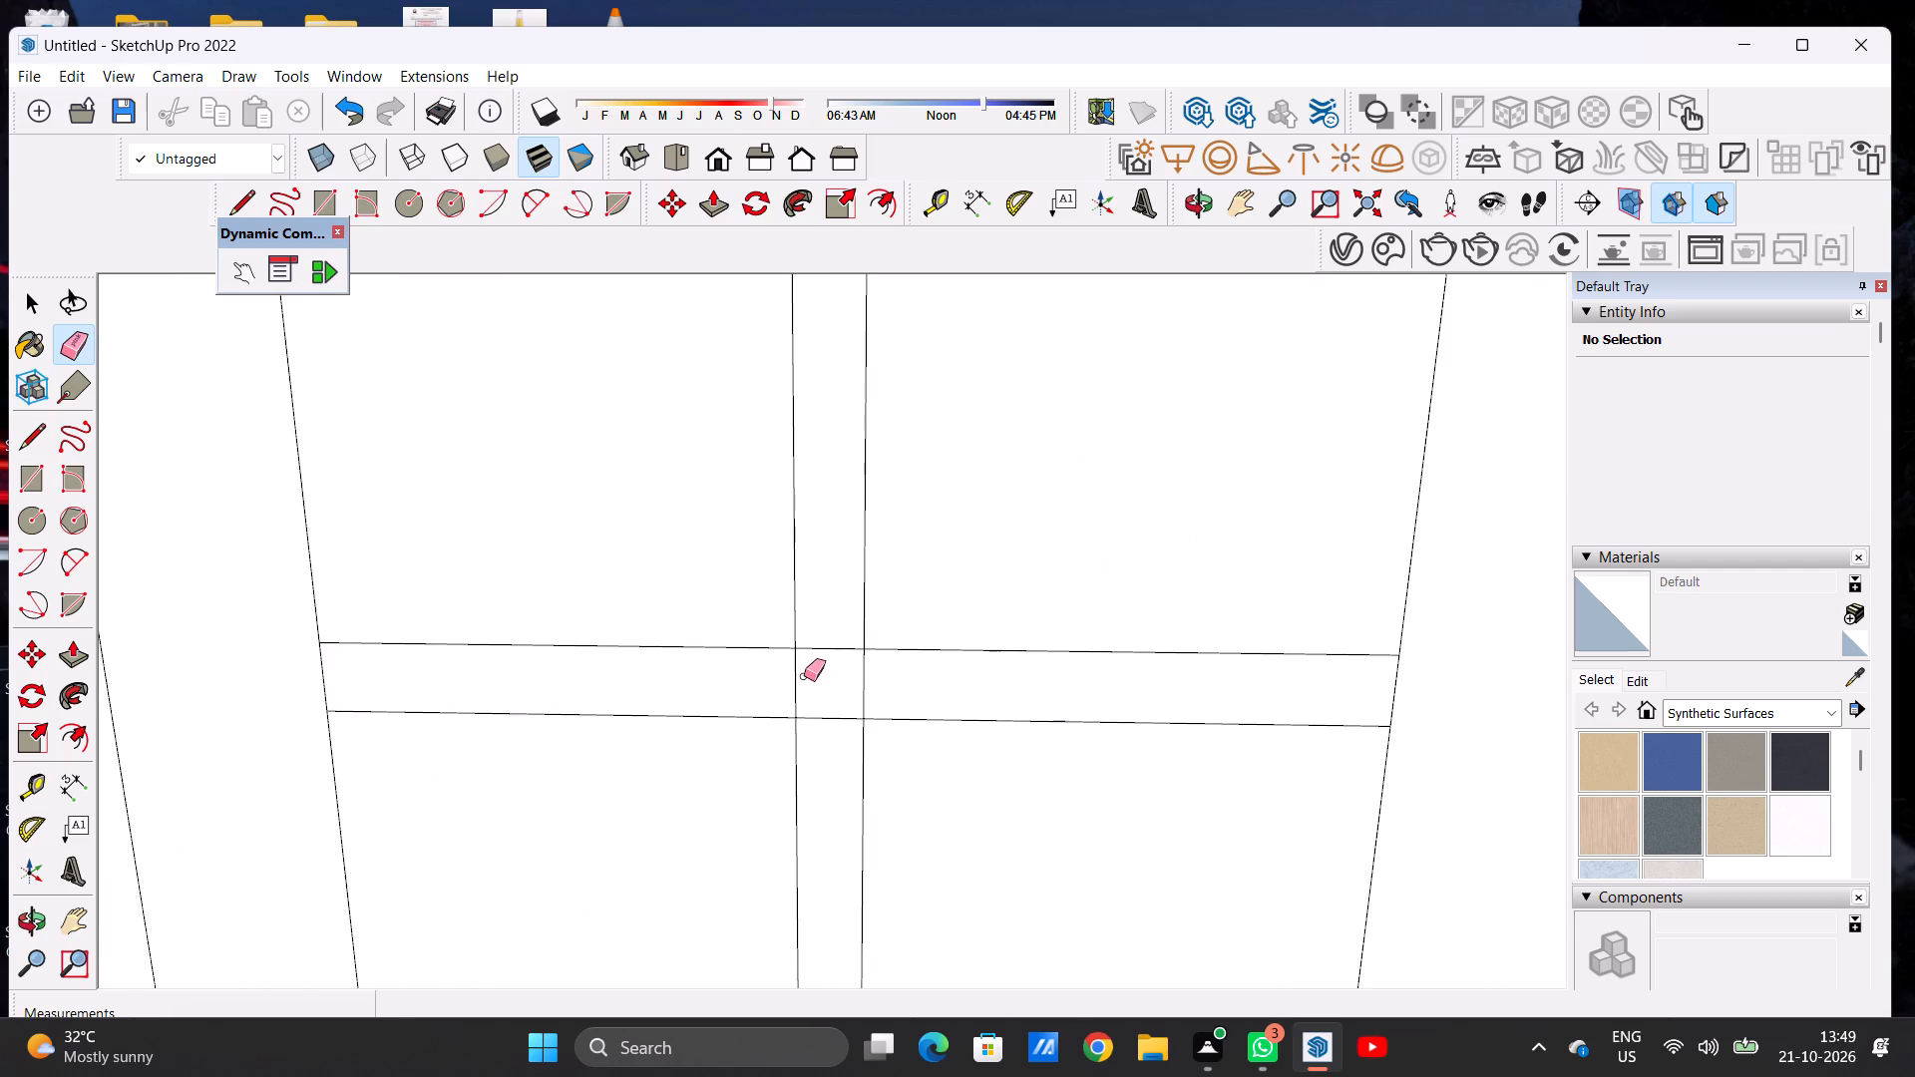
left_click_drag(798, 675, 848, 676)
left_click(854, 676)
left_click_drag(878, 683, 849, 682)
Erase only the two vertical strip edges inside the middle crossbar of the leaf nearer the window, undoing any stray erasure.
scroll(805, 541, "down", 4)
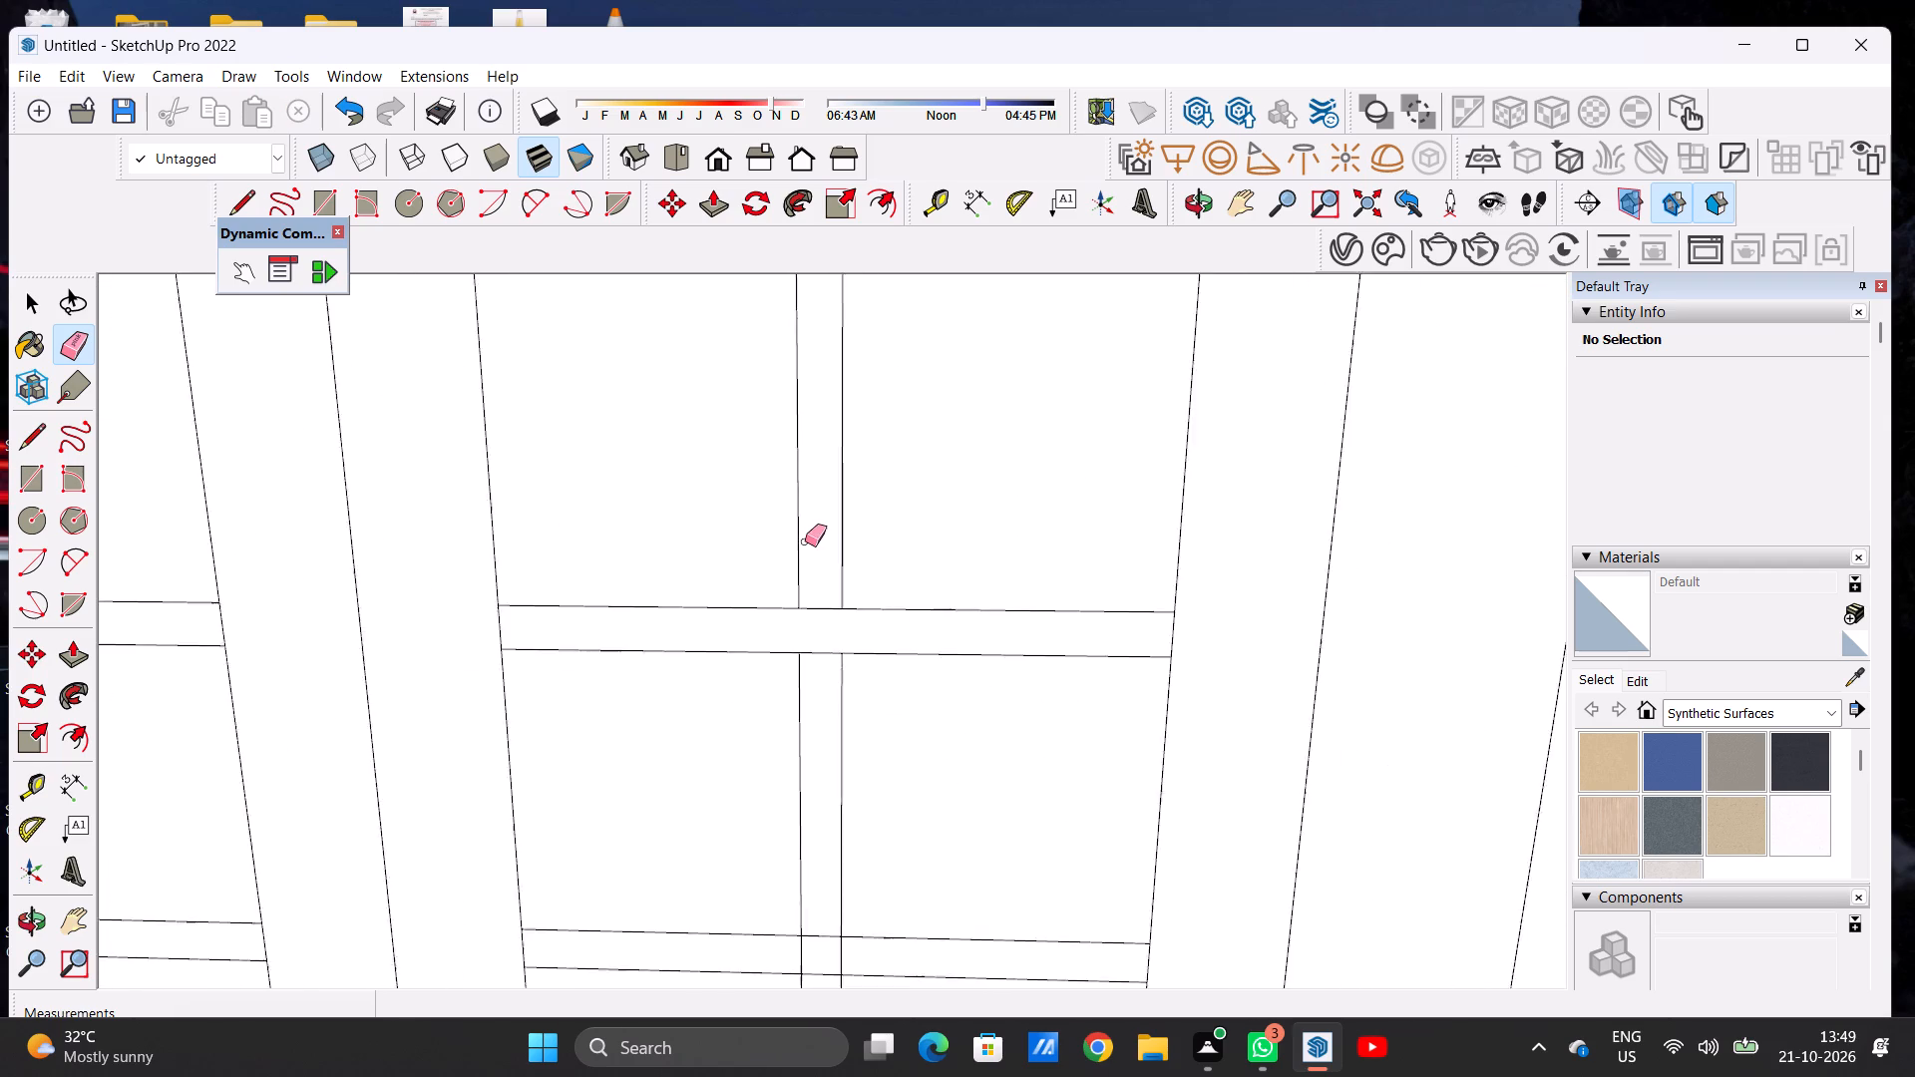
scroll(805, 541, "down", 8)
scroll(799, 756, "up", 13)
left_click_drag(740, 732, 850, 779)
key("ctrl+z")
scroll(764, 698, "up", 4)
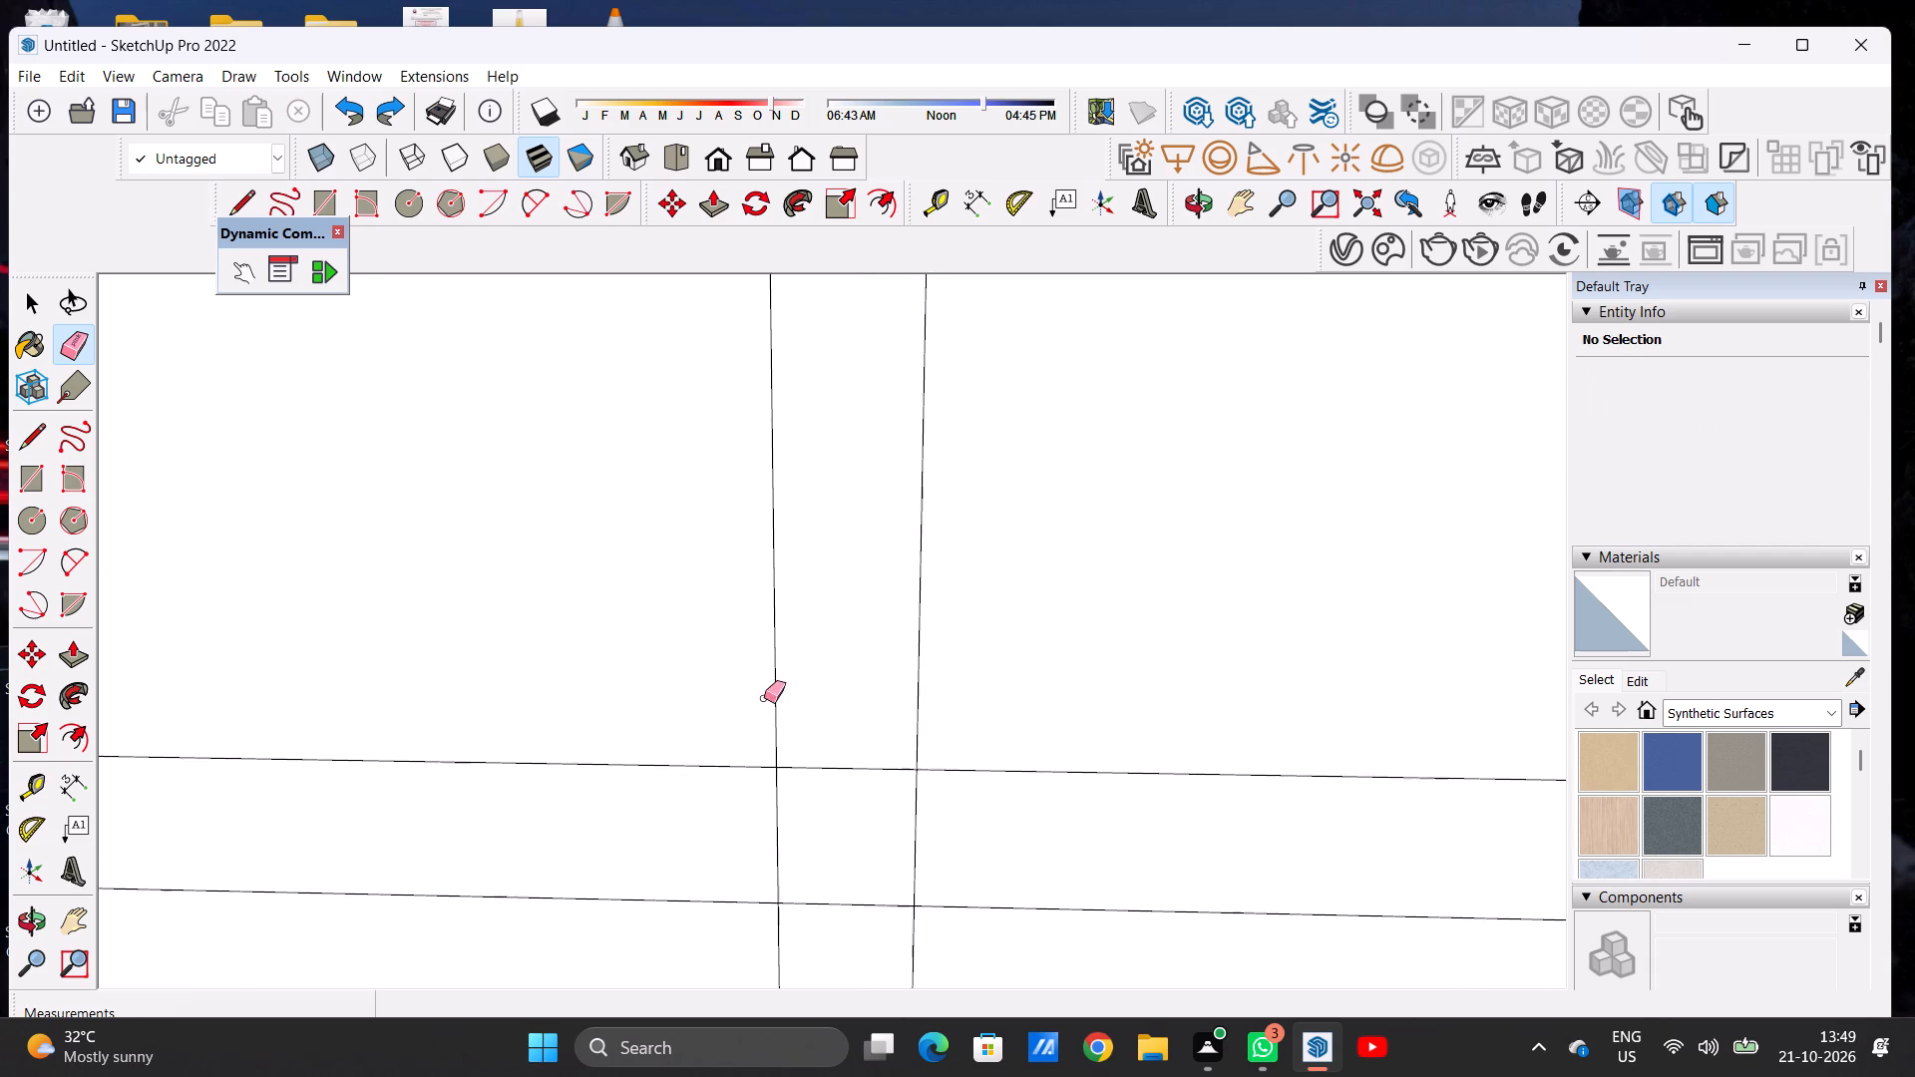
scroll(764, 698, "up", 7)
left_click_drag(772, 811, 828, 827)
left_click_drag(968, 831, 1081, 841)
left_click_drag(1059, 817, 1026, 825)
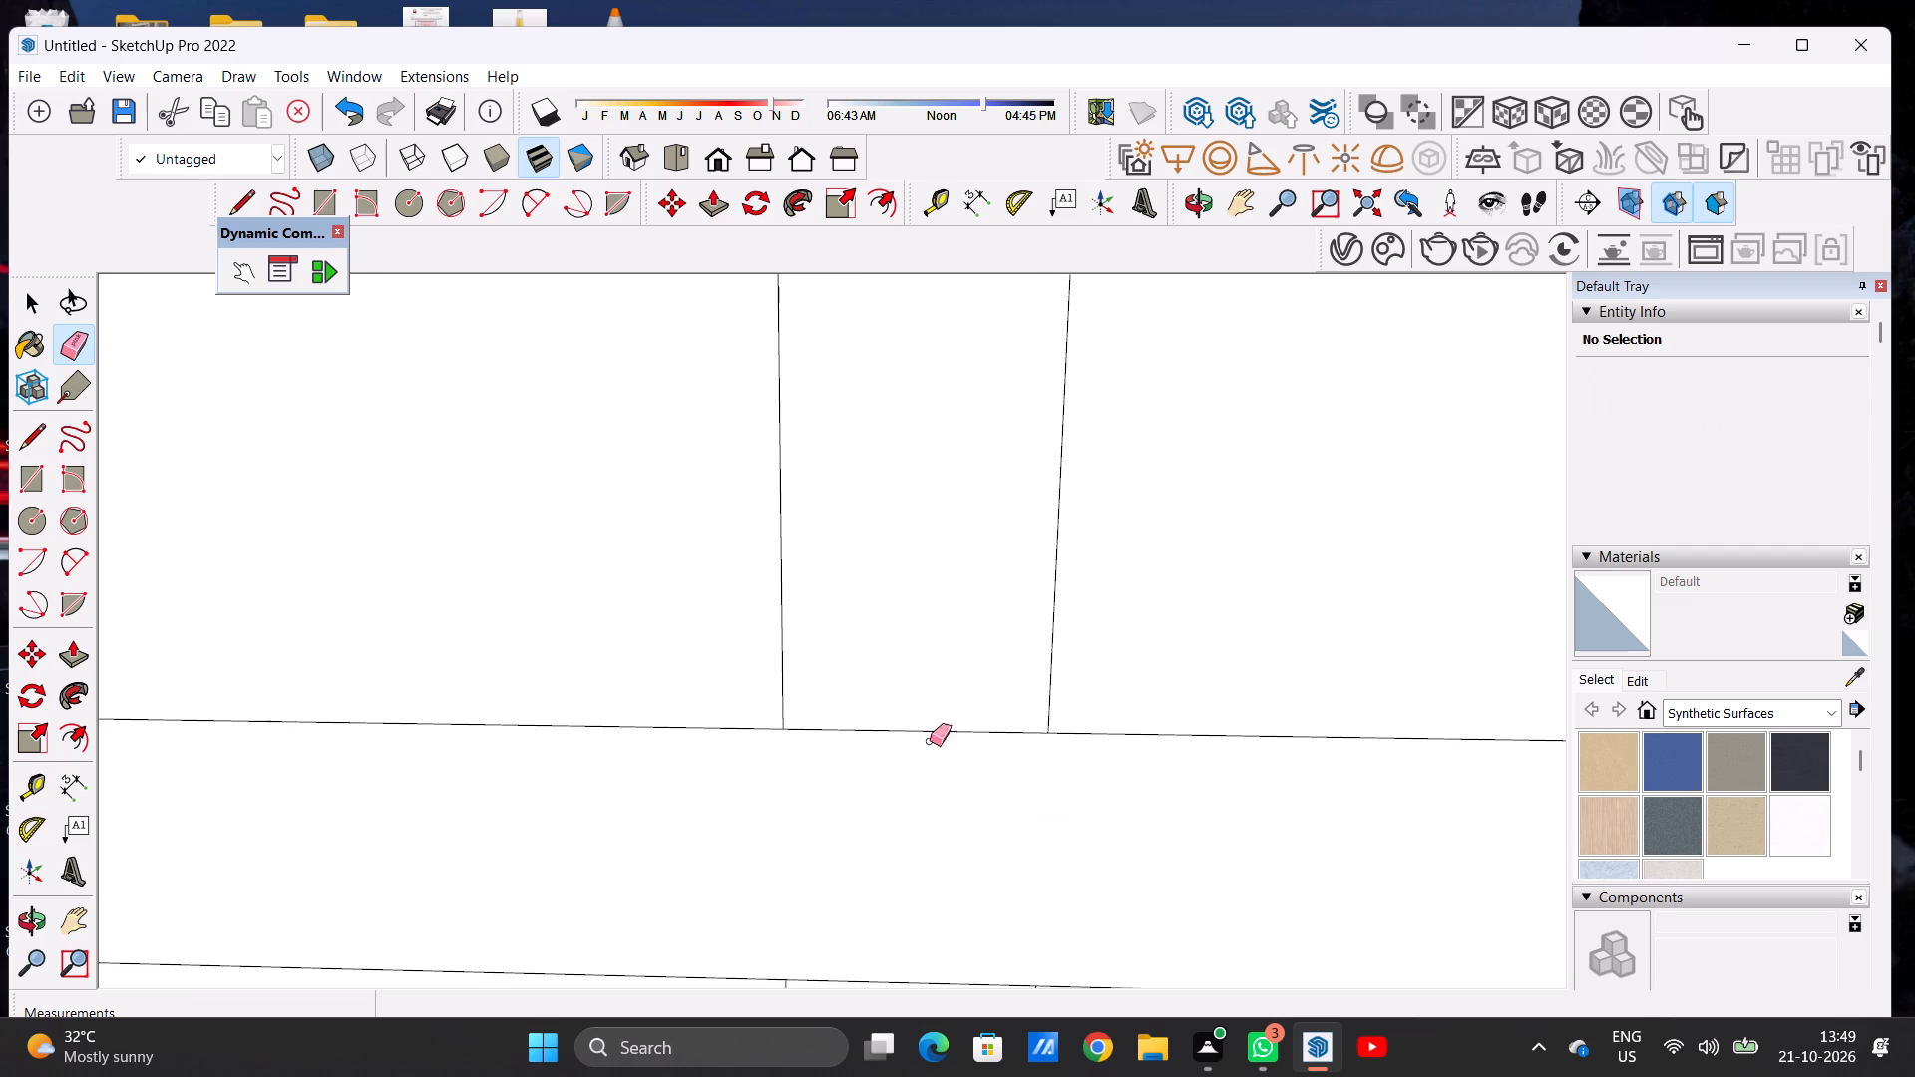
Erase both vertical strip edges inside the second-lowest crossbar of the leaf nearer the window.
scroll(878, 628, "down", 20)
scroll(878, 628, "down", 4)
scroll(815, 581, "up", 1)
scroll(812, 569, "down", 5)
scroll(771, 799, "up", 13)
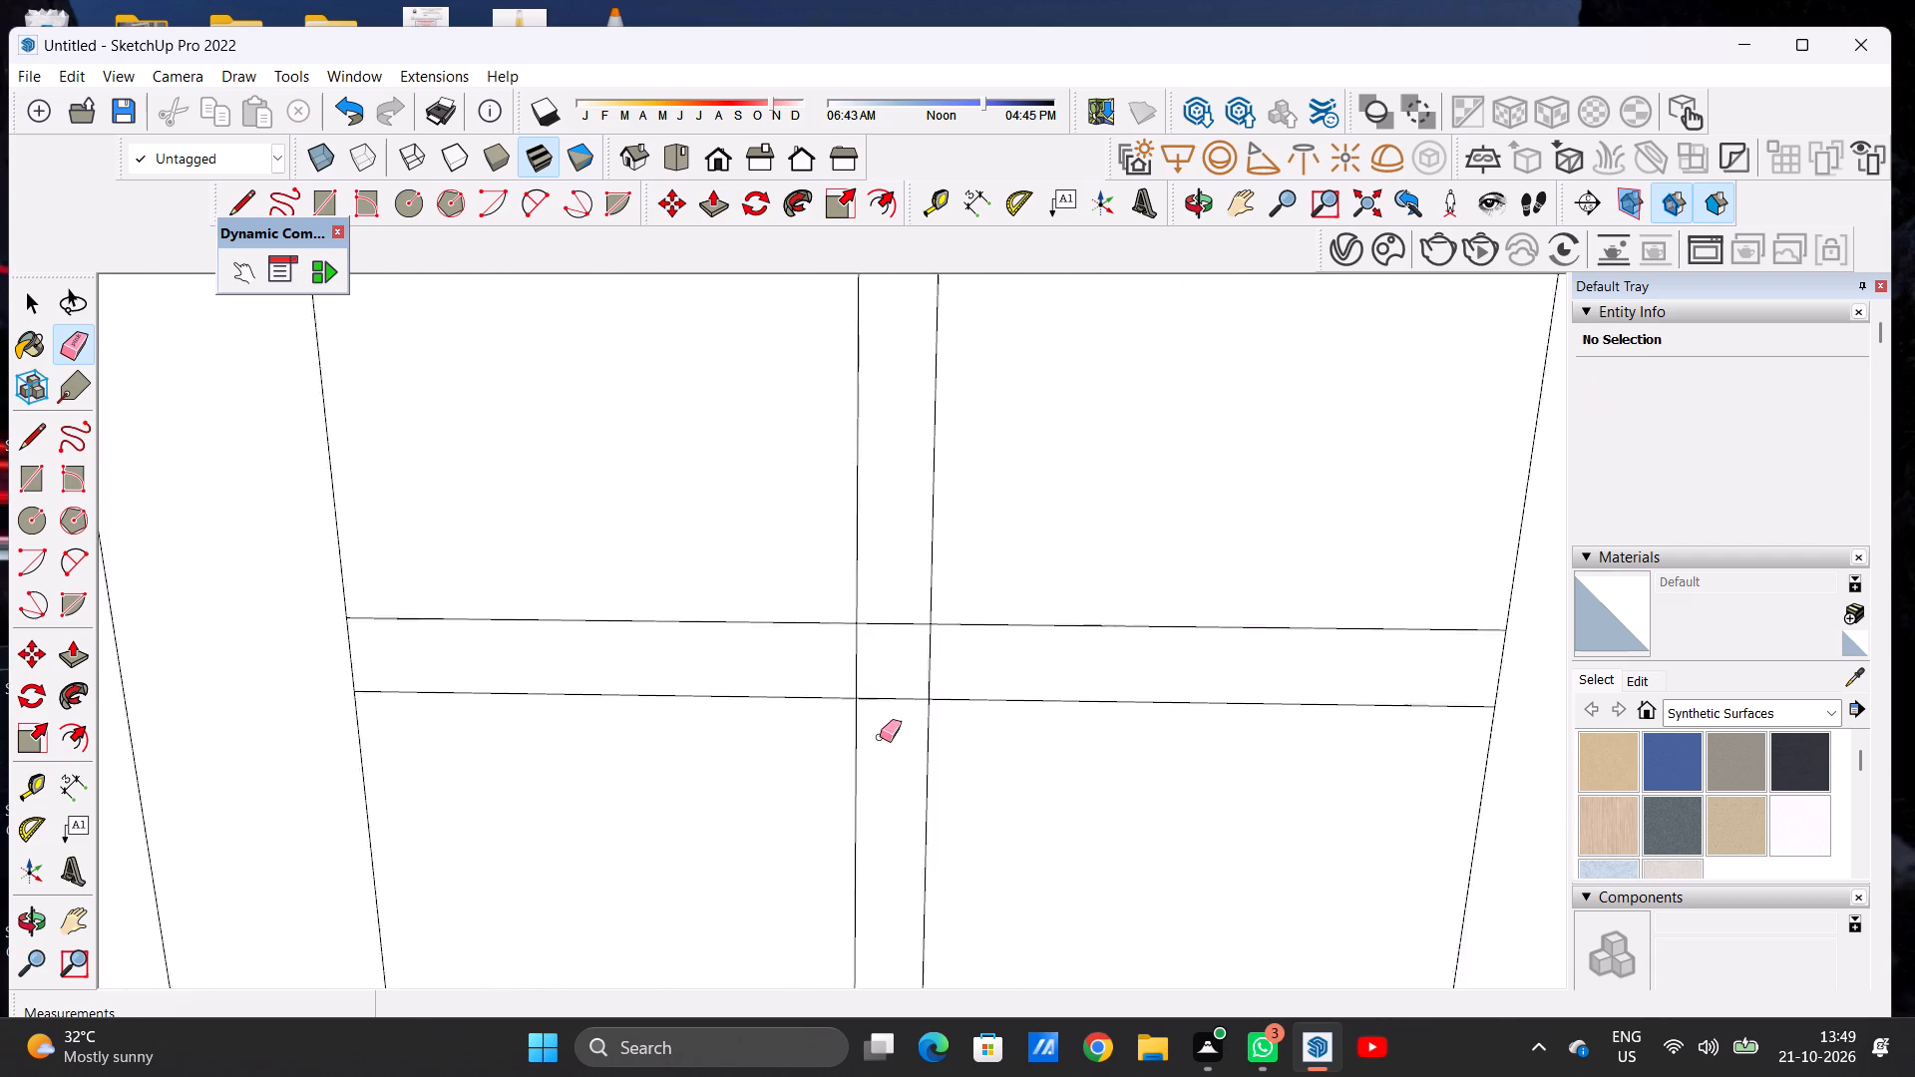
scroll(880, 737, "up", 2)
left_click_drag(839, 643, 870, 646)
left_click_drag(913, 626, 969, 655)
left_click(960, 651)
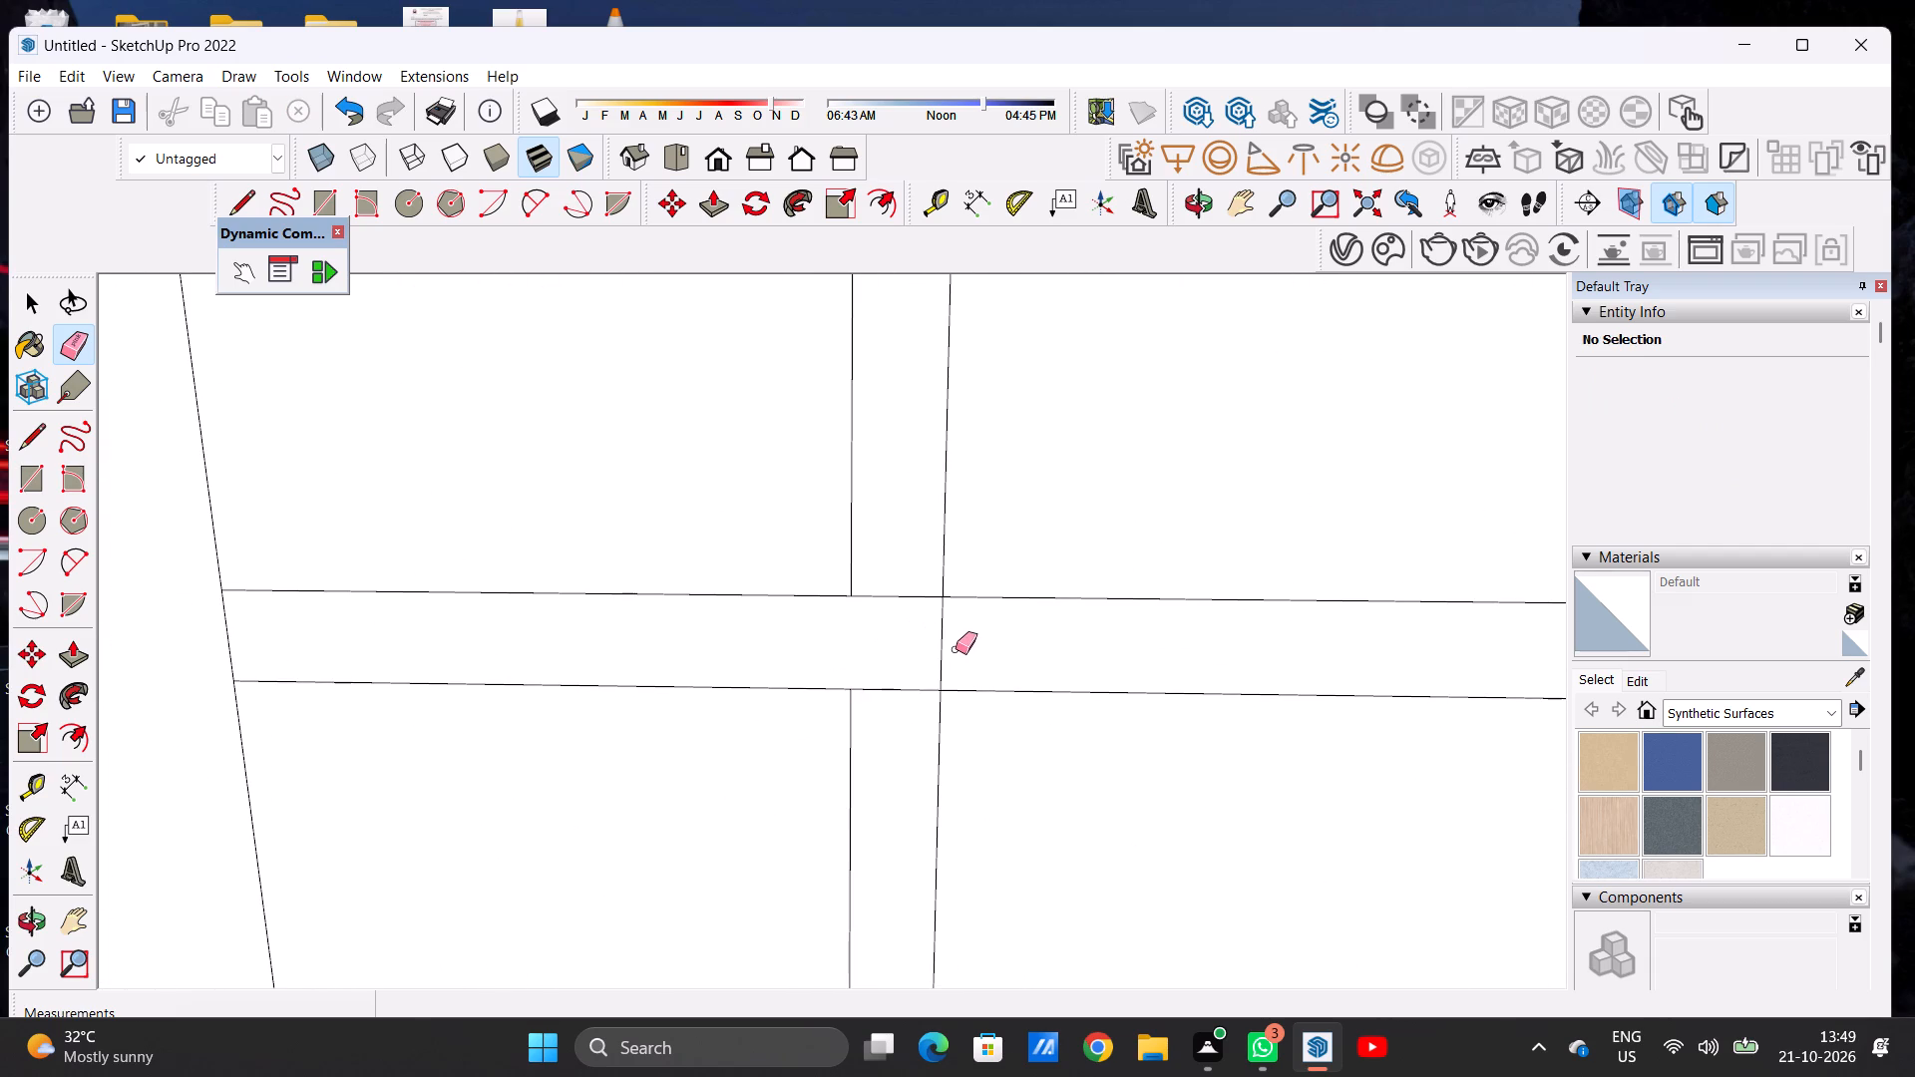
left_click_drag(933, 620, 945, 633)
scroll(798, 561, "down", 13)
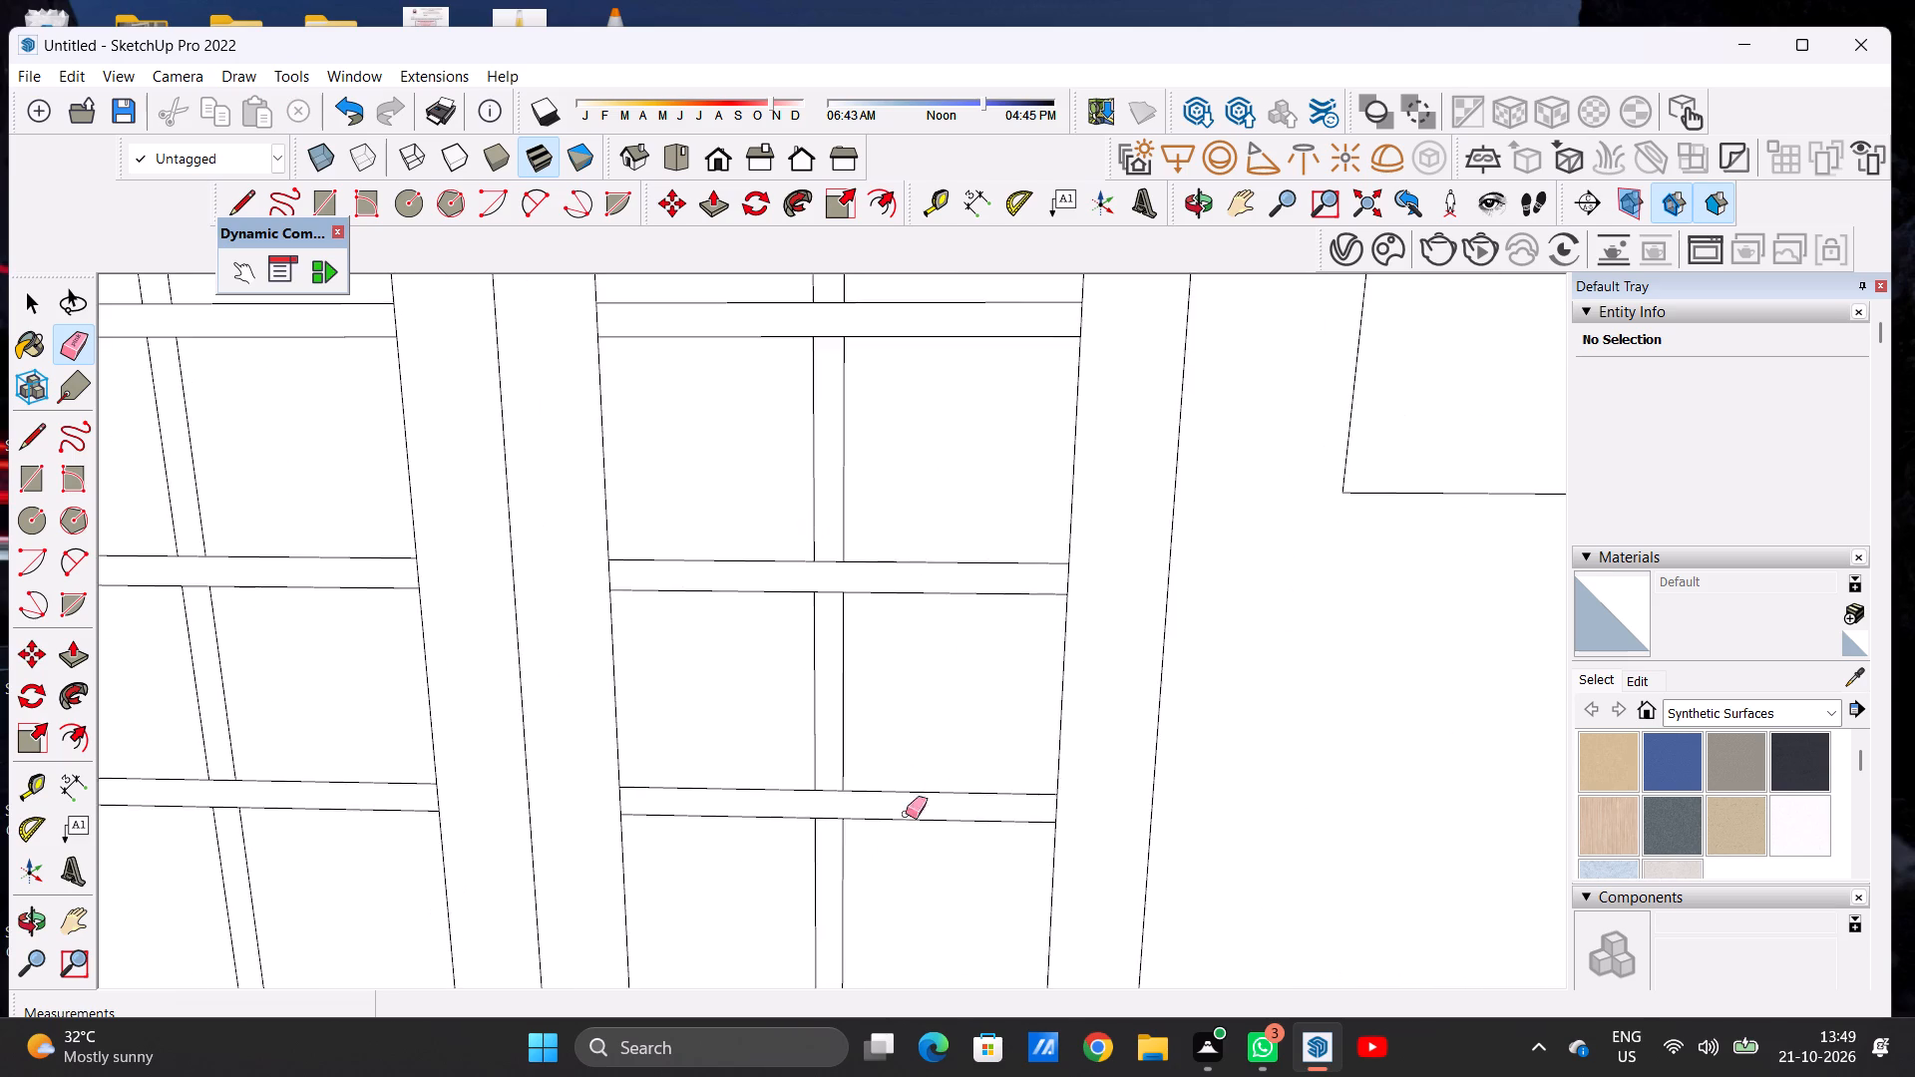
scroll(904, 818, "up", 7)
key("space")
Offset the upper-storey window outline inward by about 4 inches to form its frame.
scroll(728, 739, "down", 13)
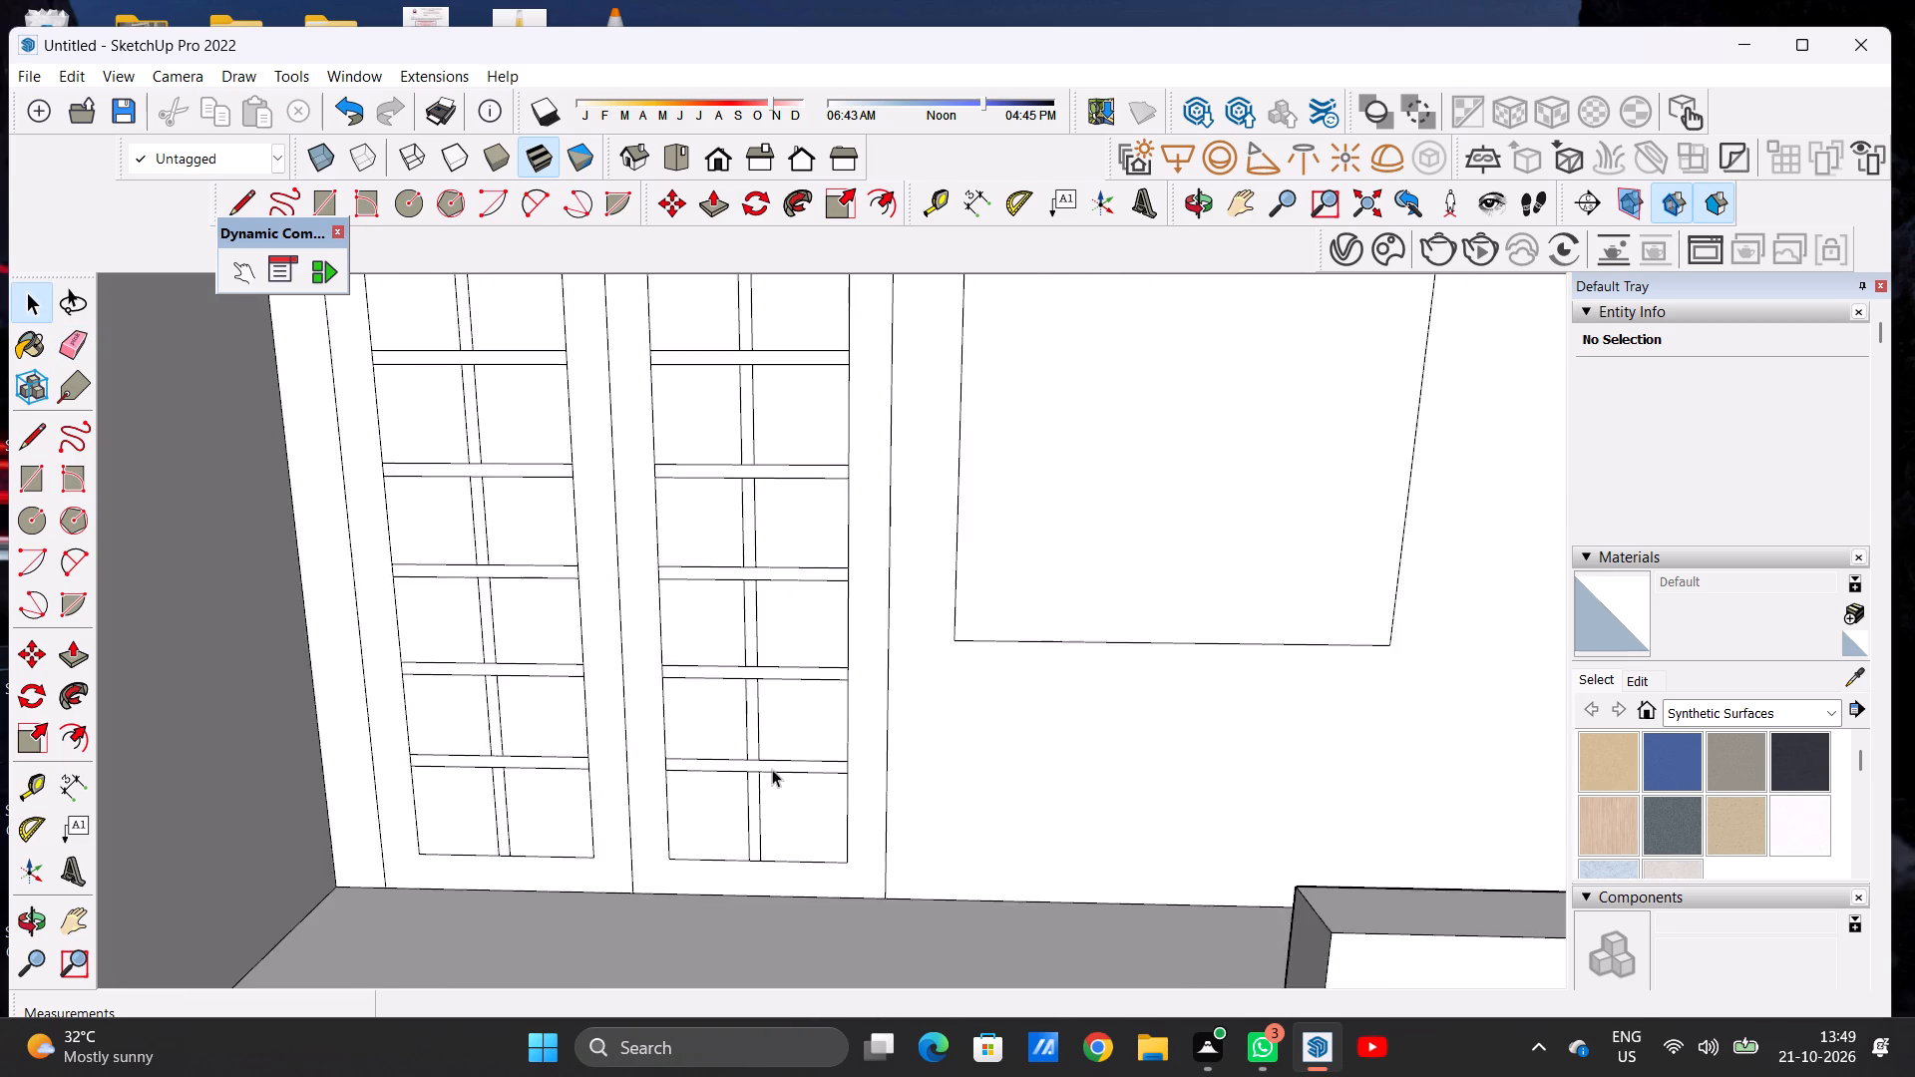
scroll(772, 769, "down", 17)
middle_click_drag(798, 761, 791, 685)
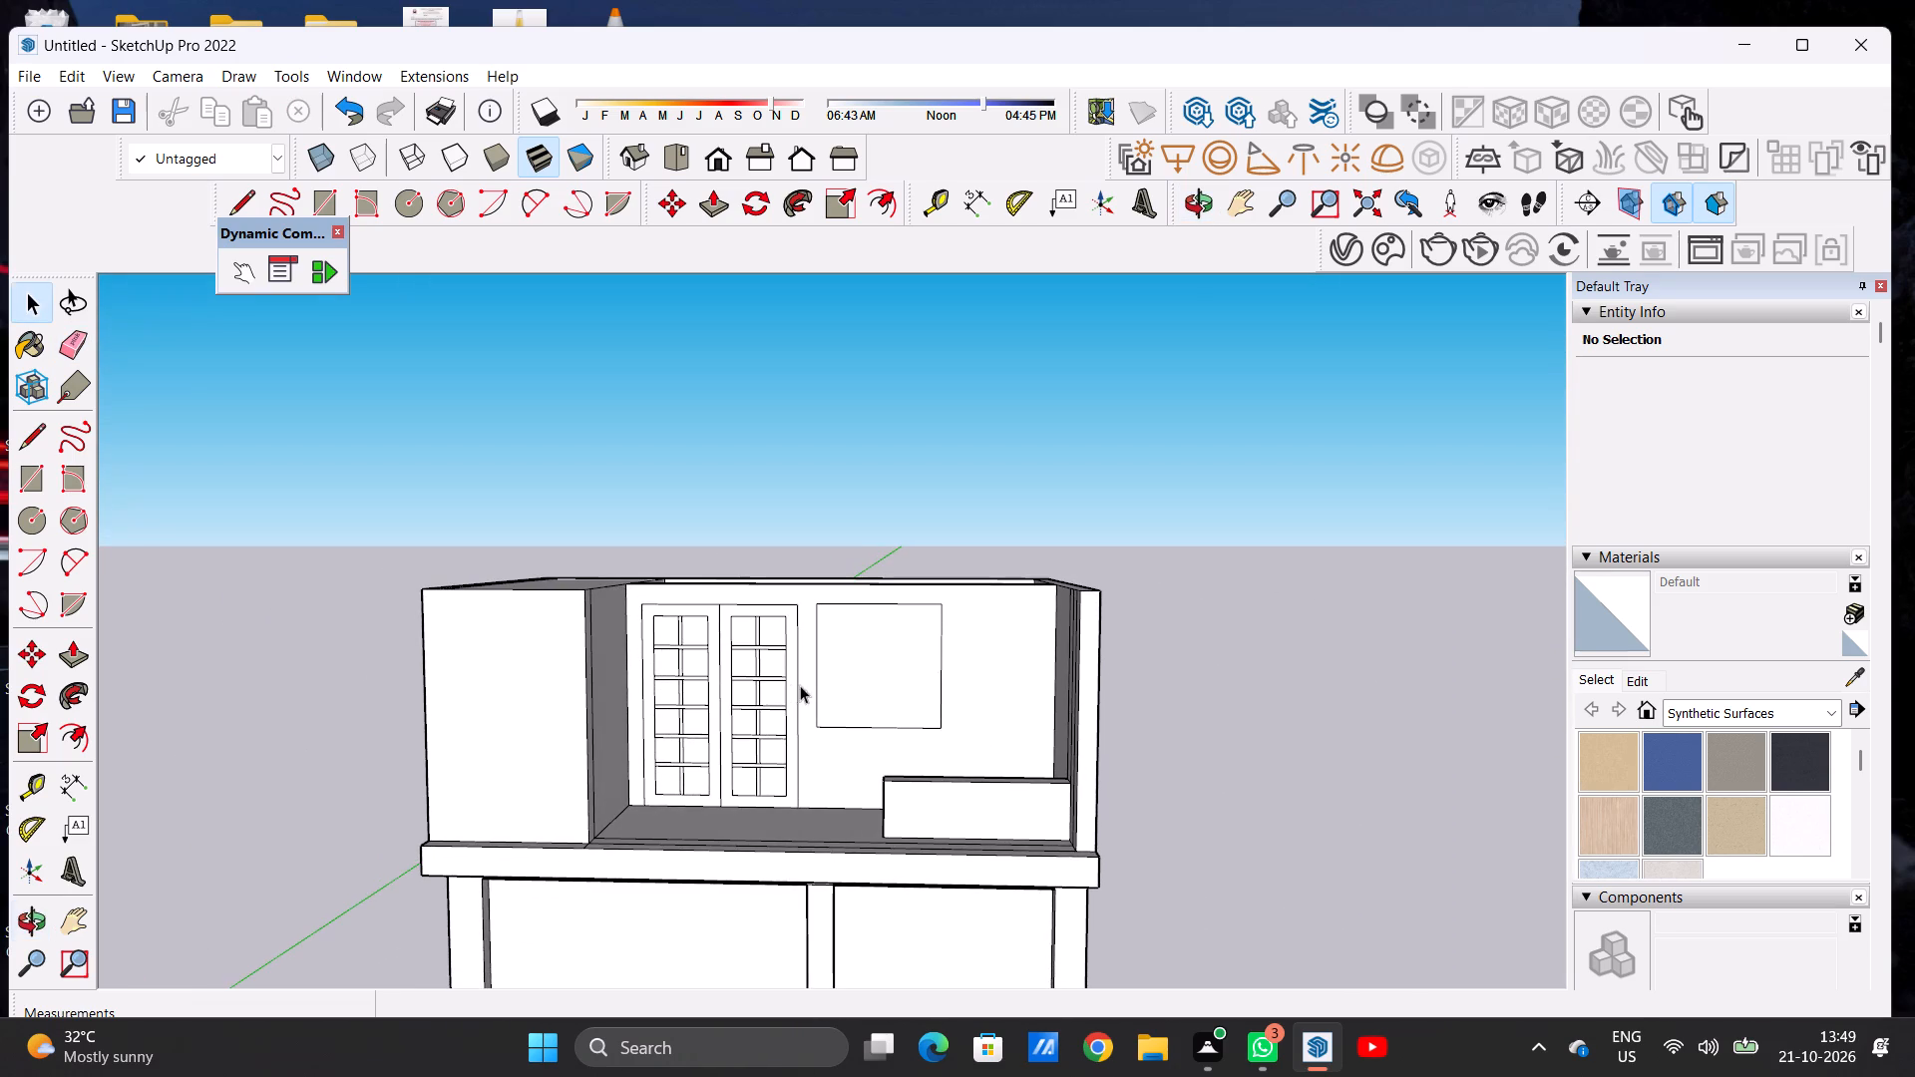
scroll(910, 644, "up", 6)
type("OF")
left_click(859, 598)
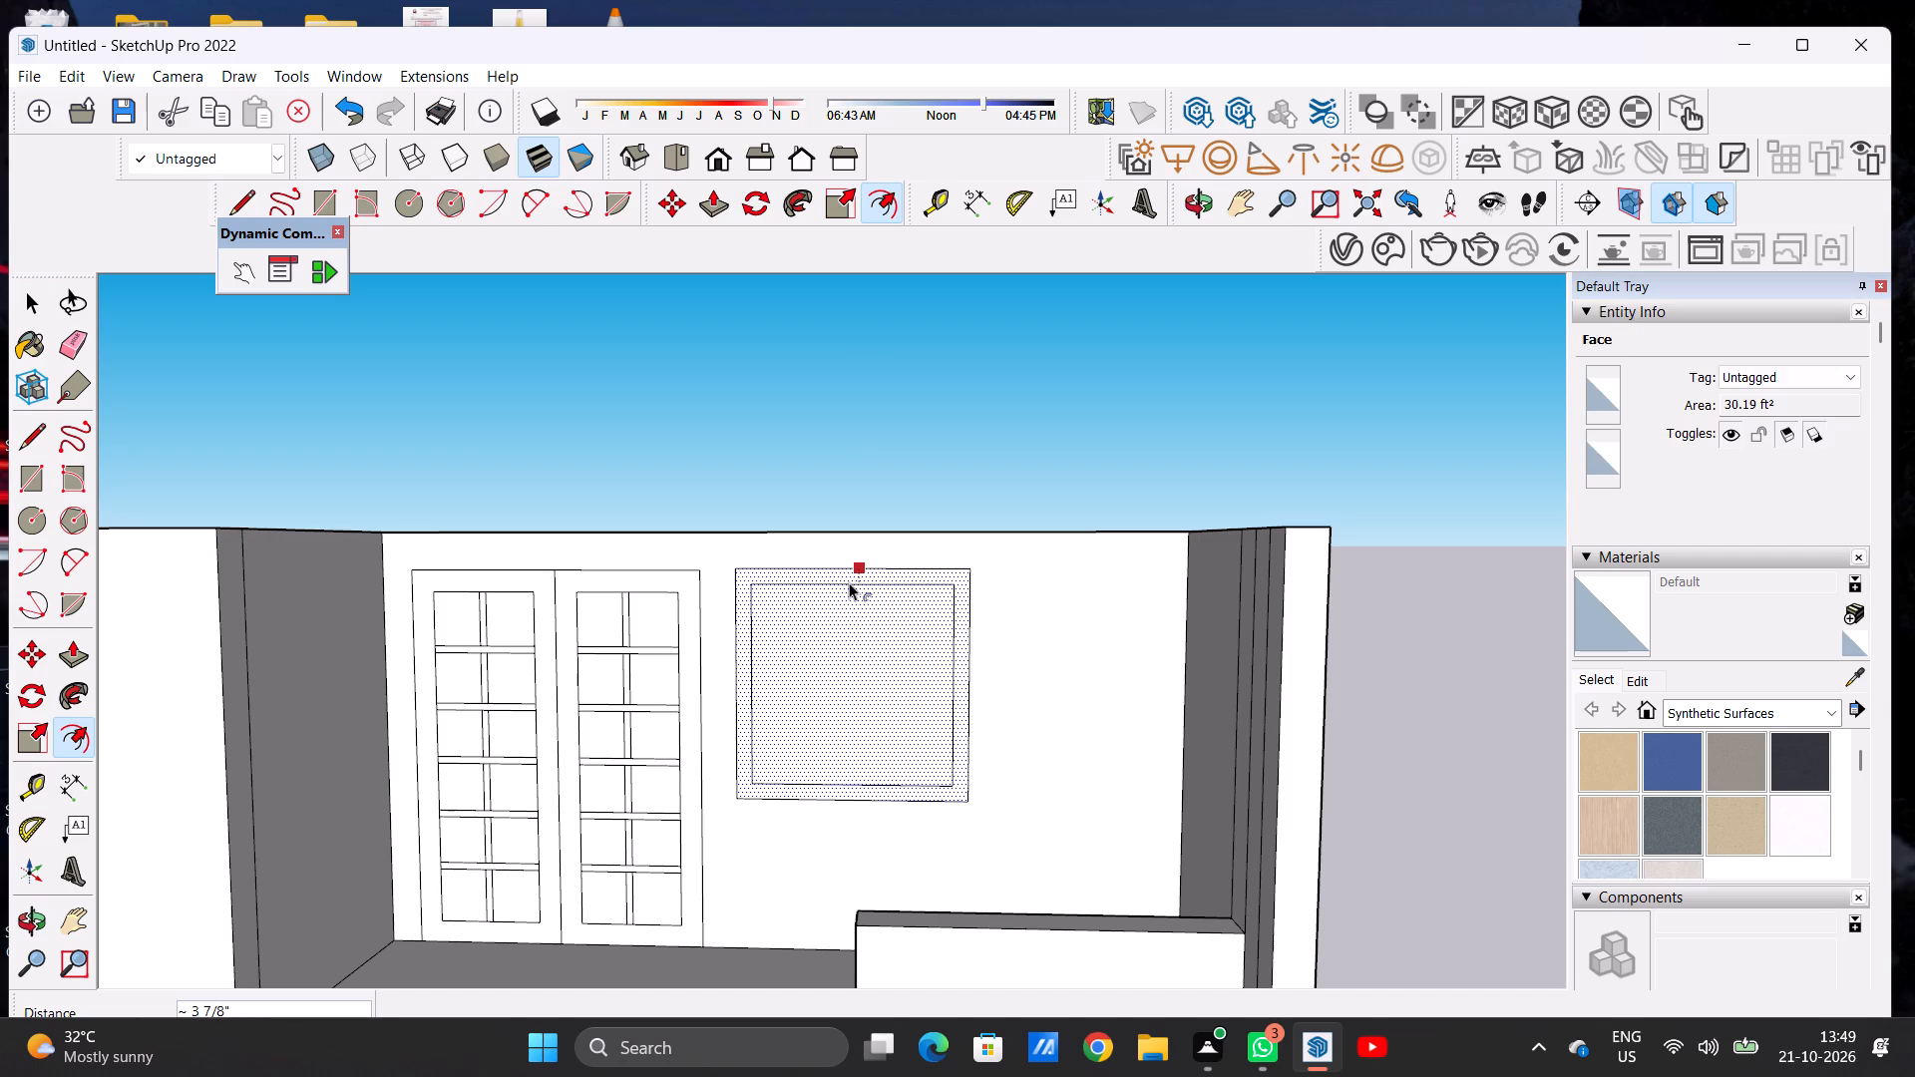
left_click(849, 582)
key("space")
Draw two closely spaced vertical lines, each about 4' 10" long, down the middle of the window's inner pane as a central mullion.
type("L")
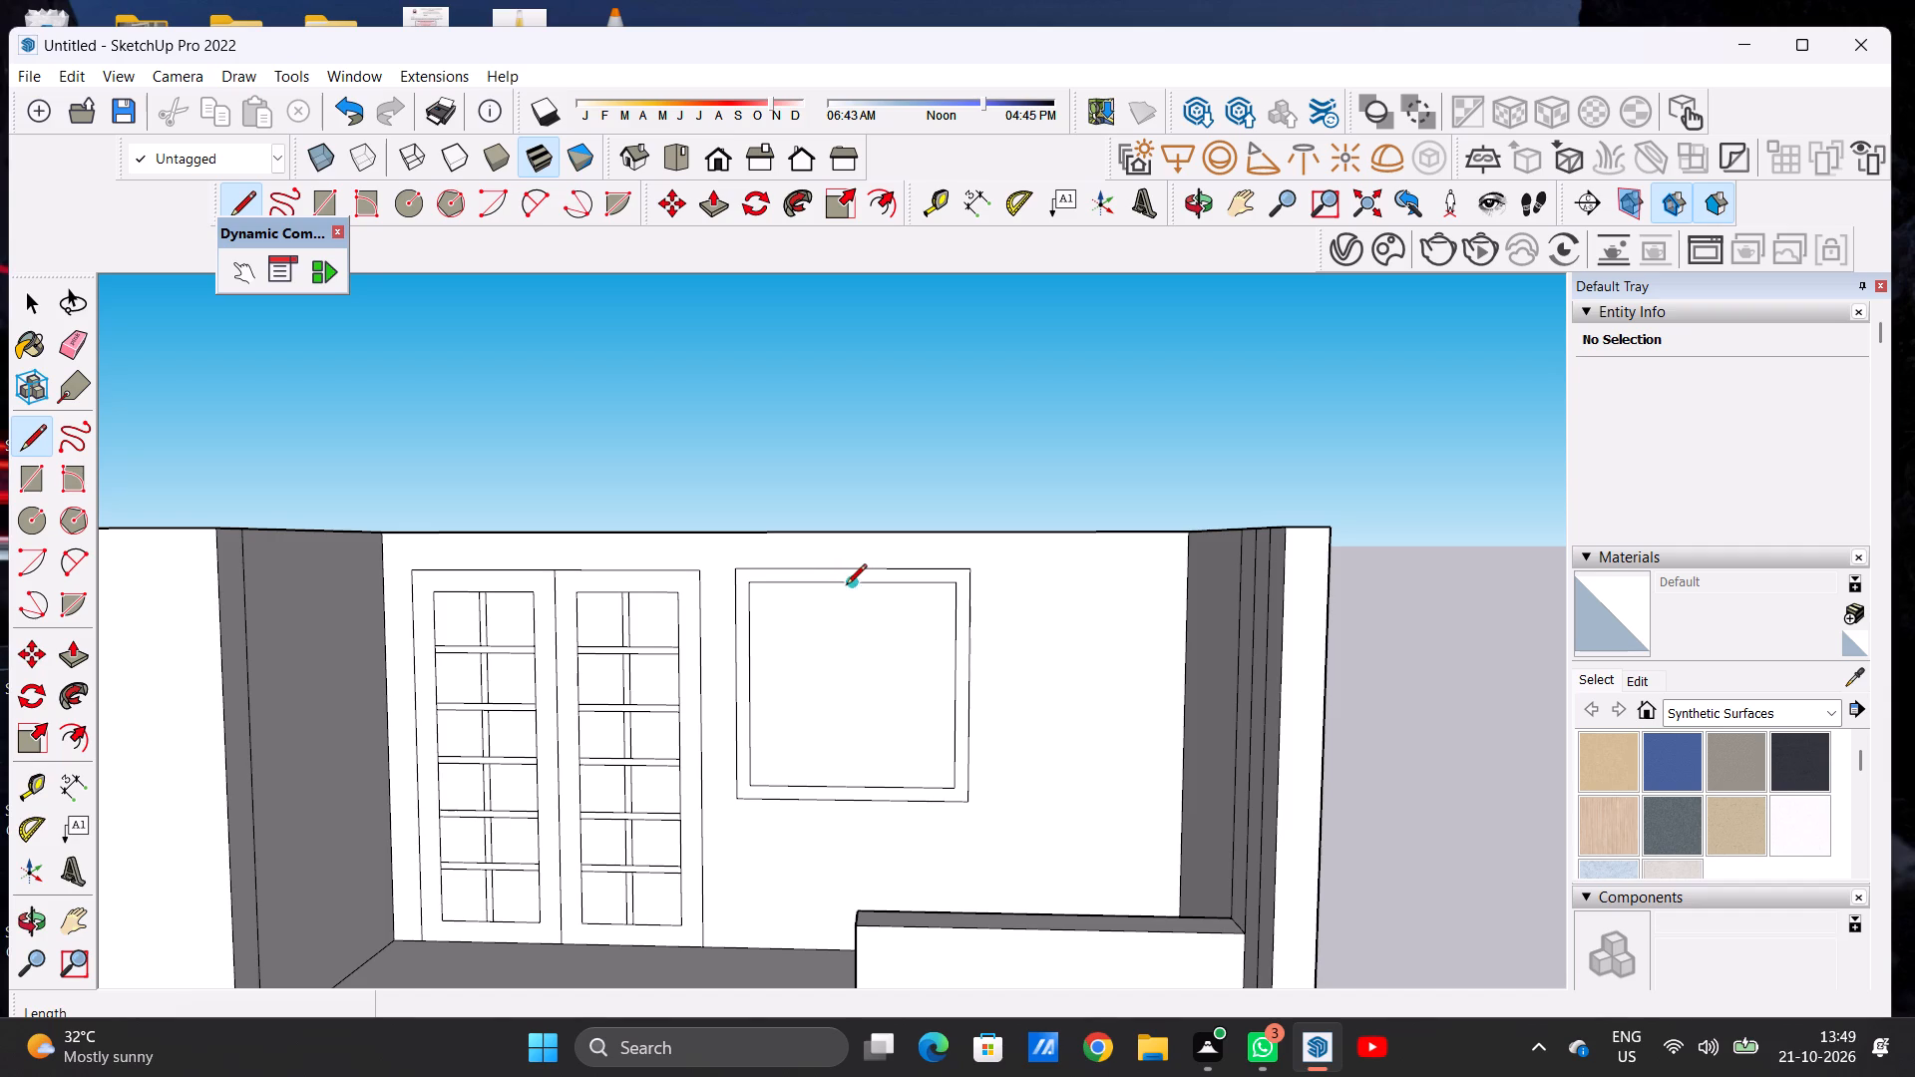
scroll(847, 586, "up", 6)
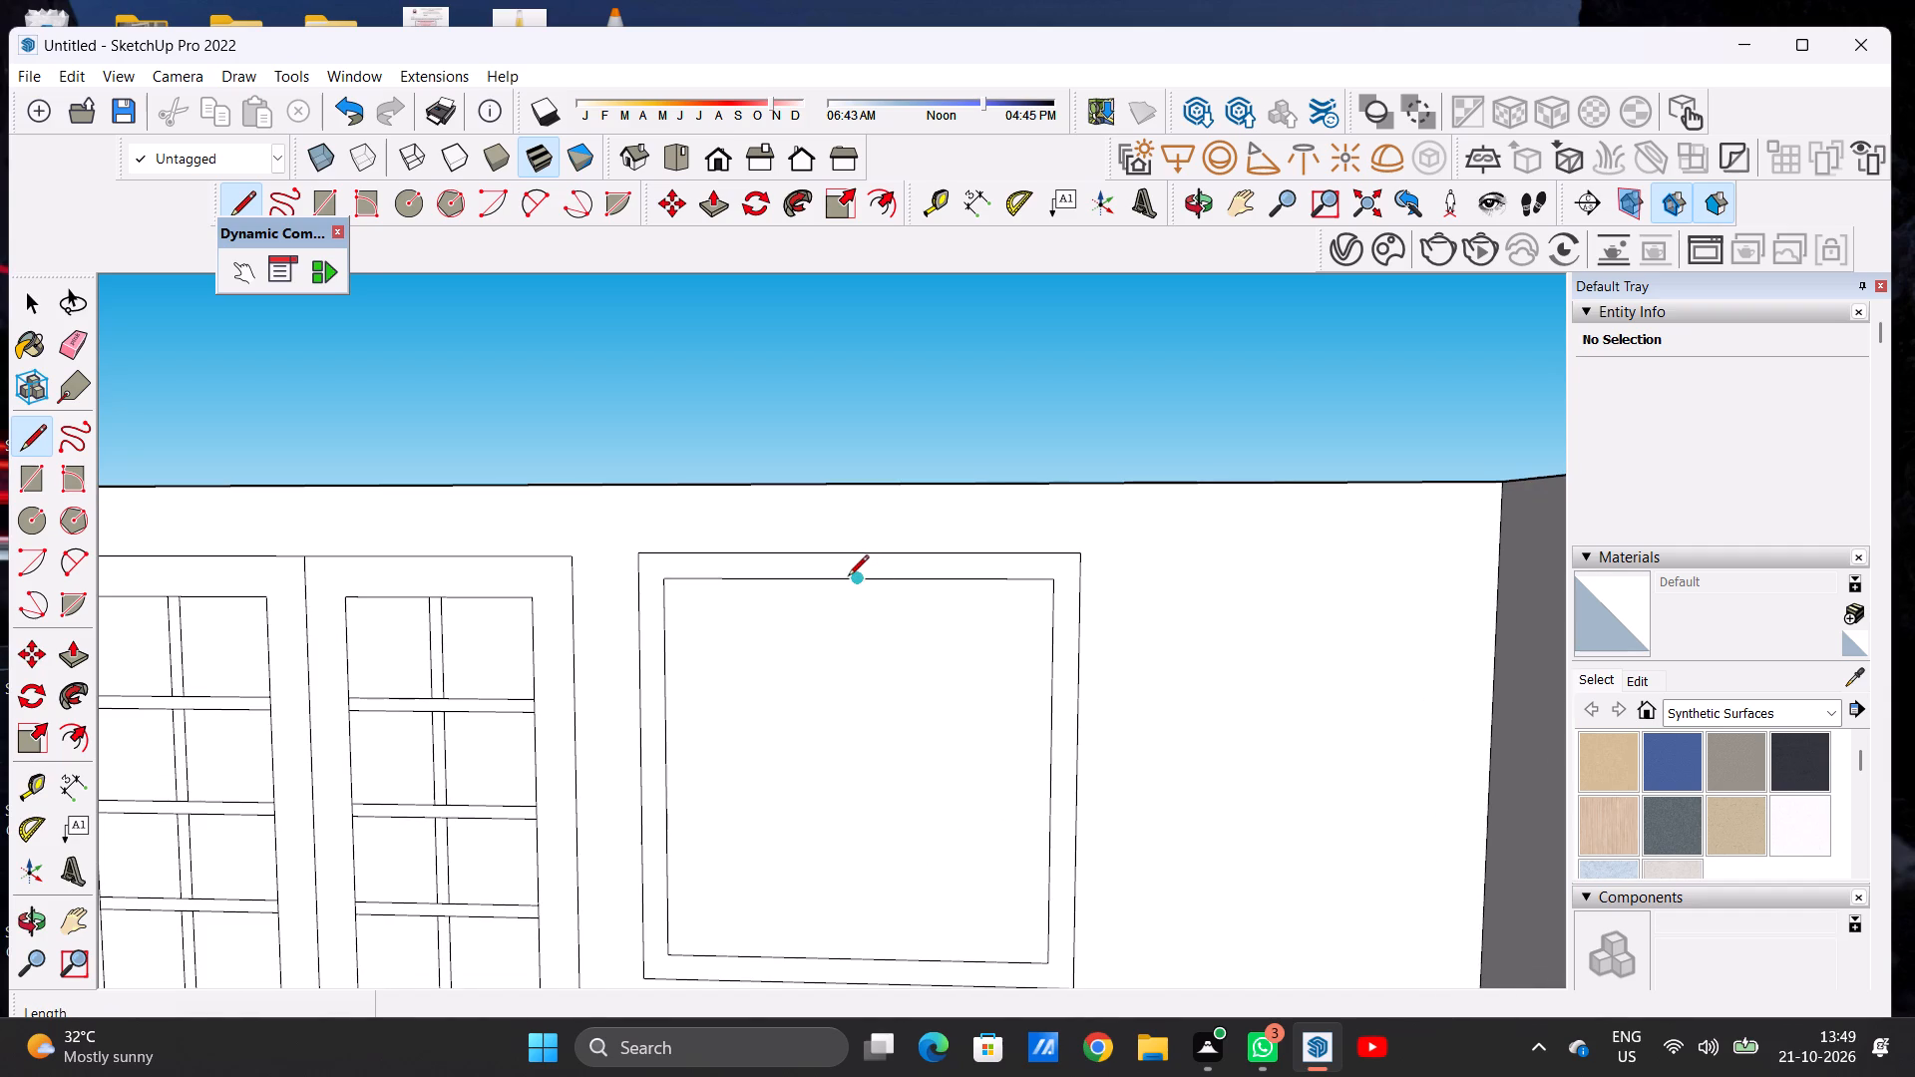
left_click(840, 582)
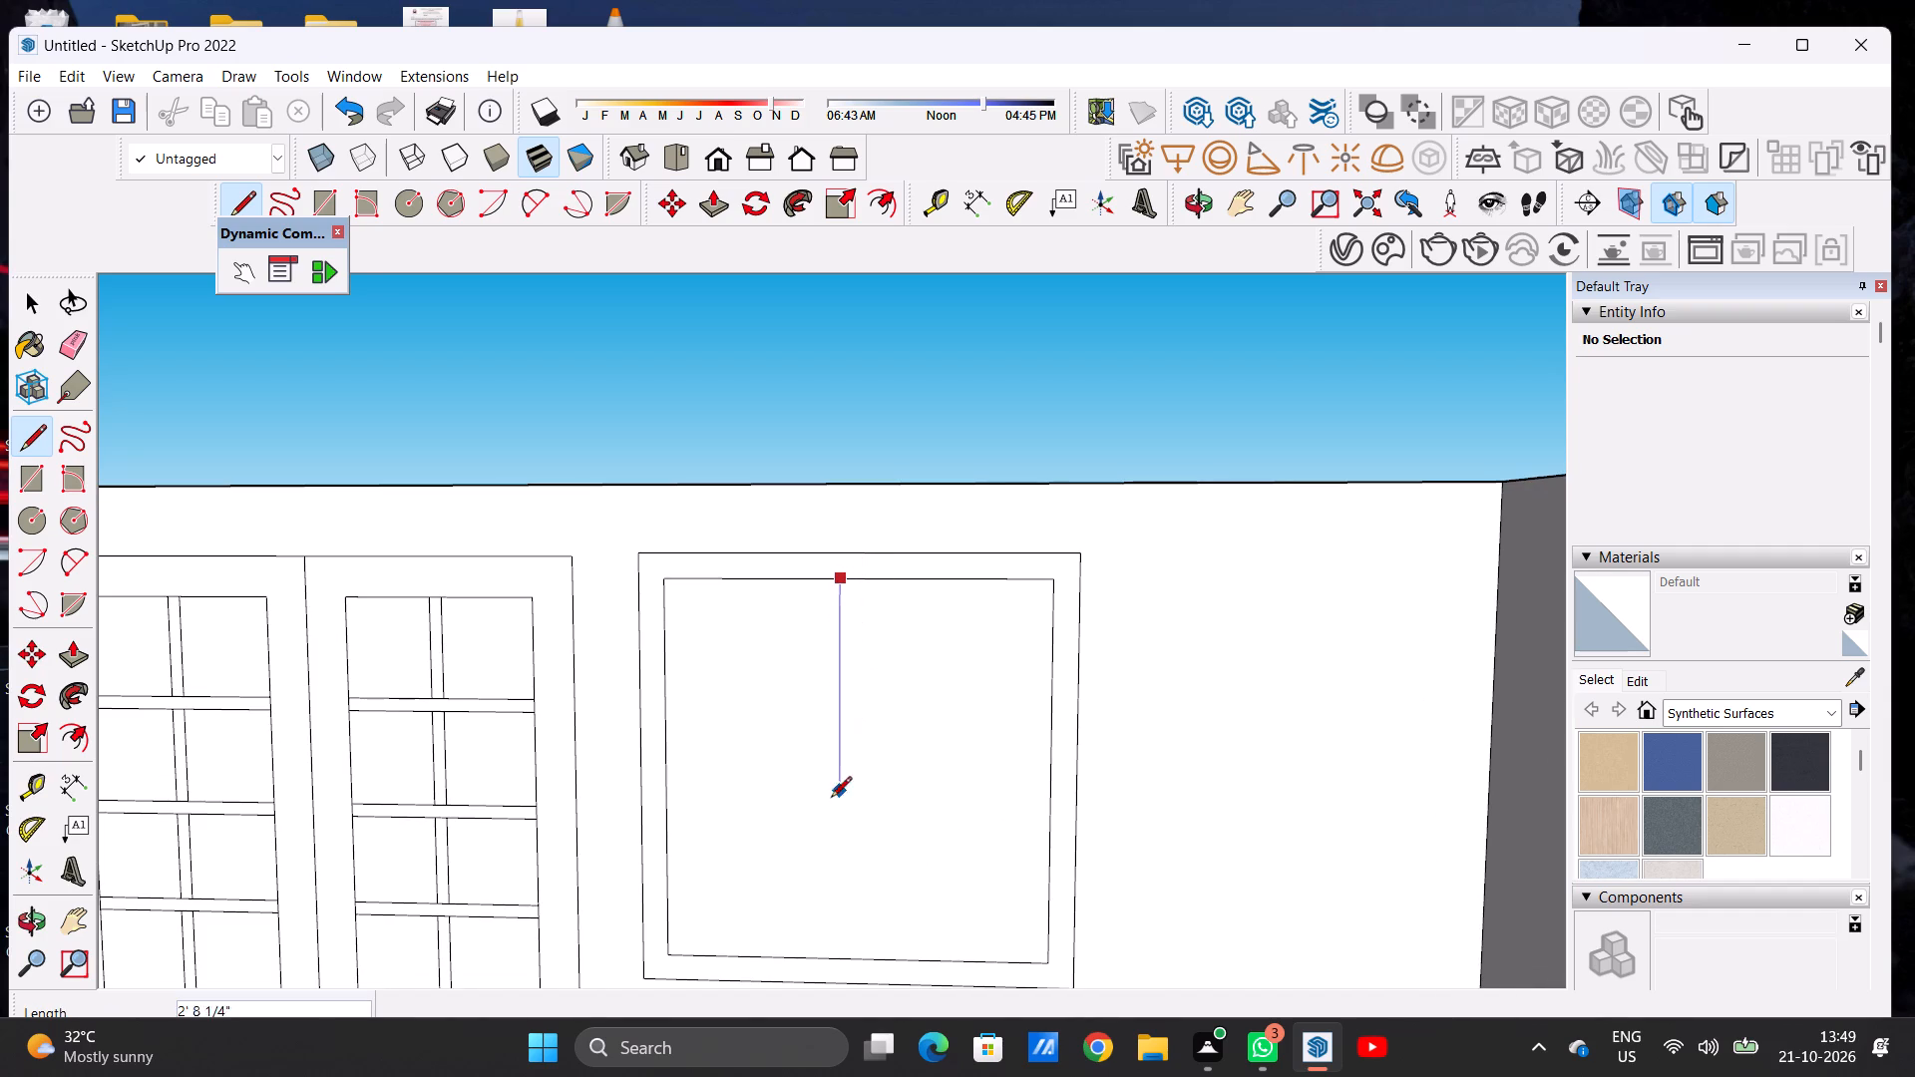
left_click(833, 957)
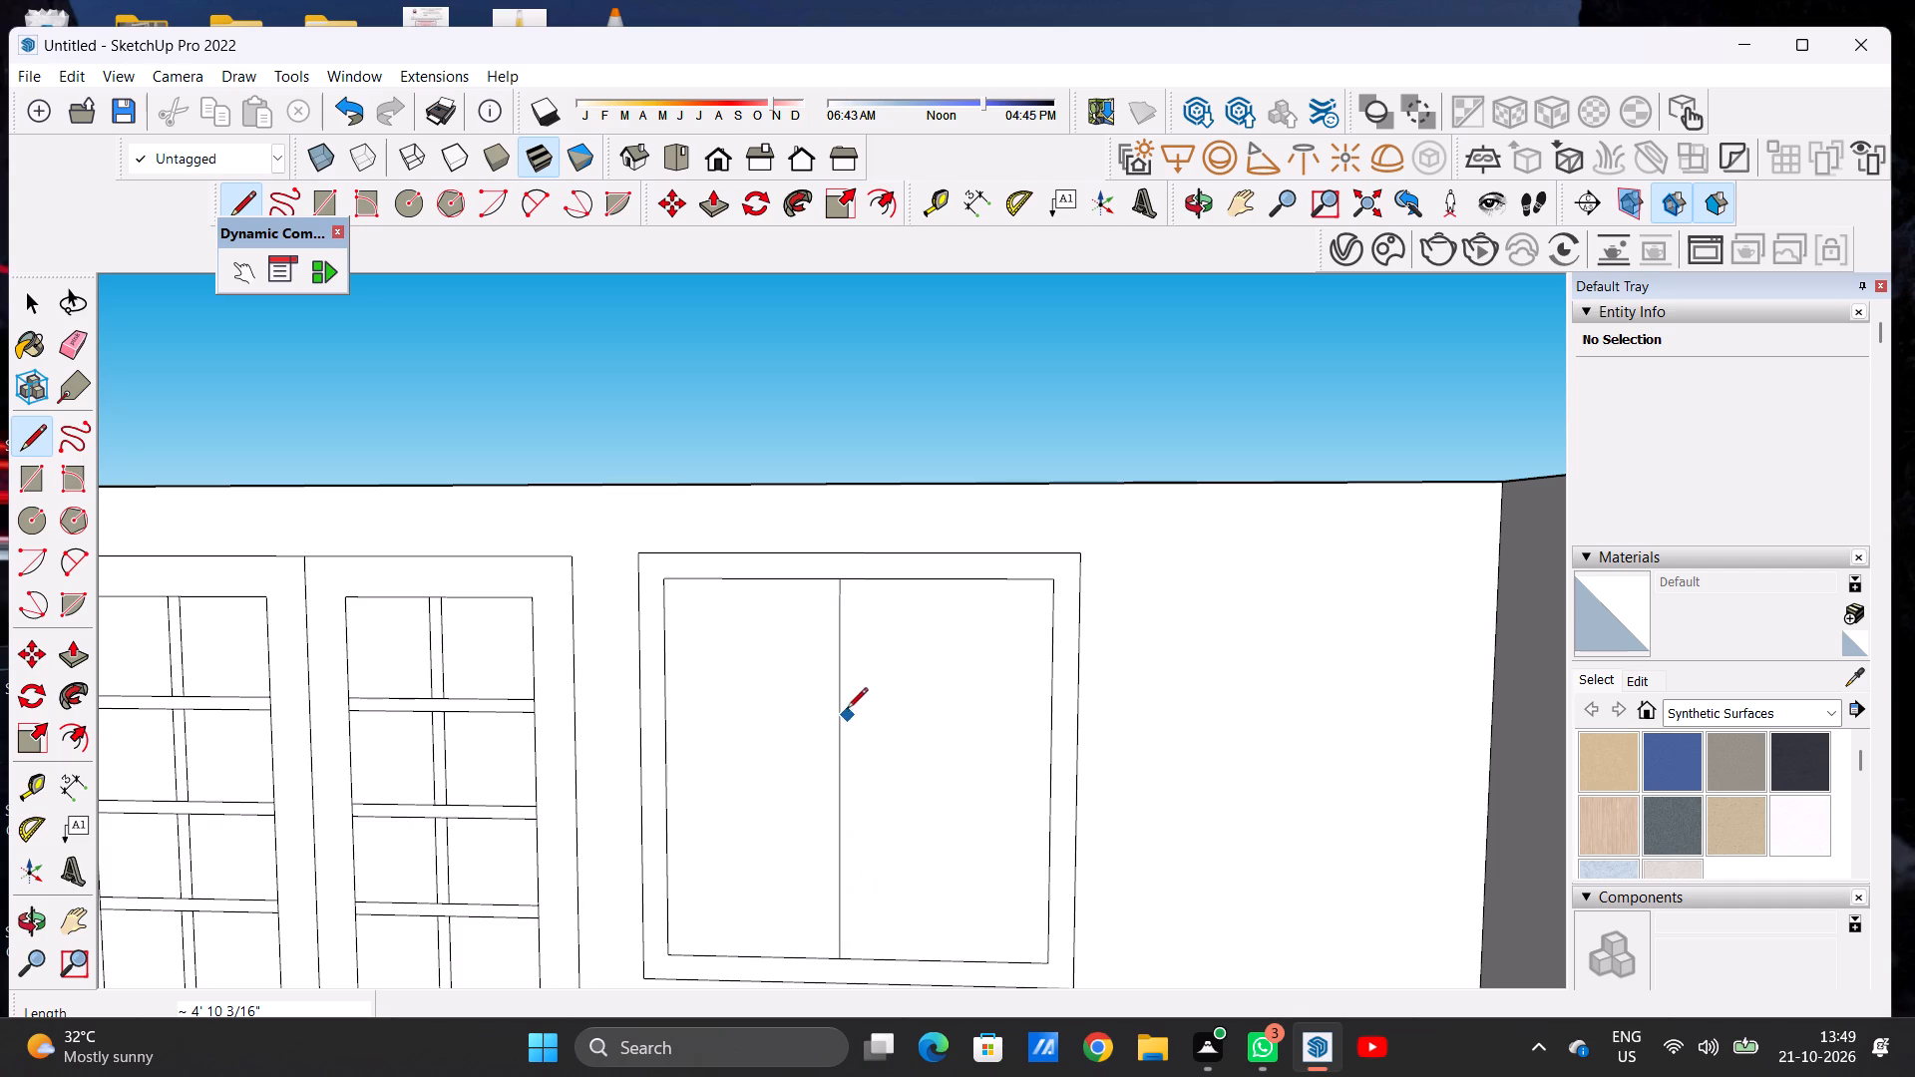
left_click(862, 580)
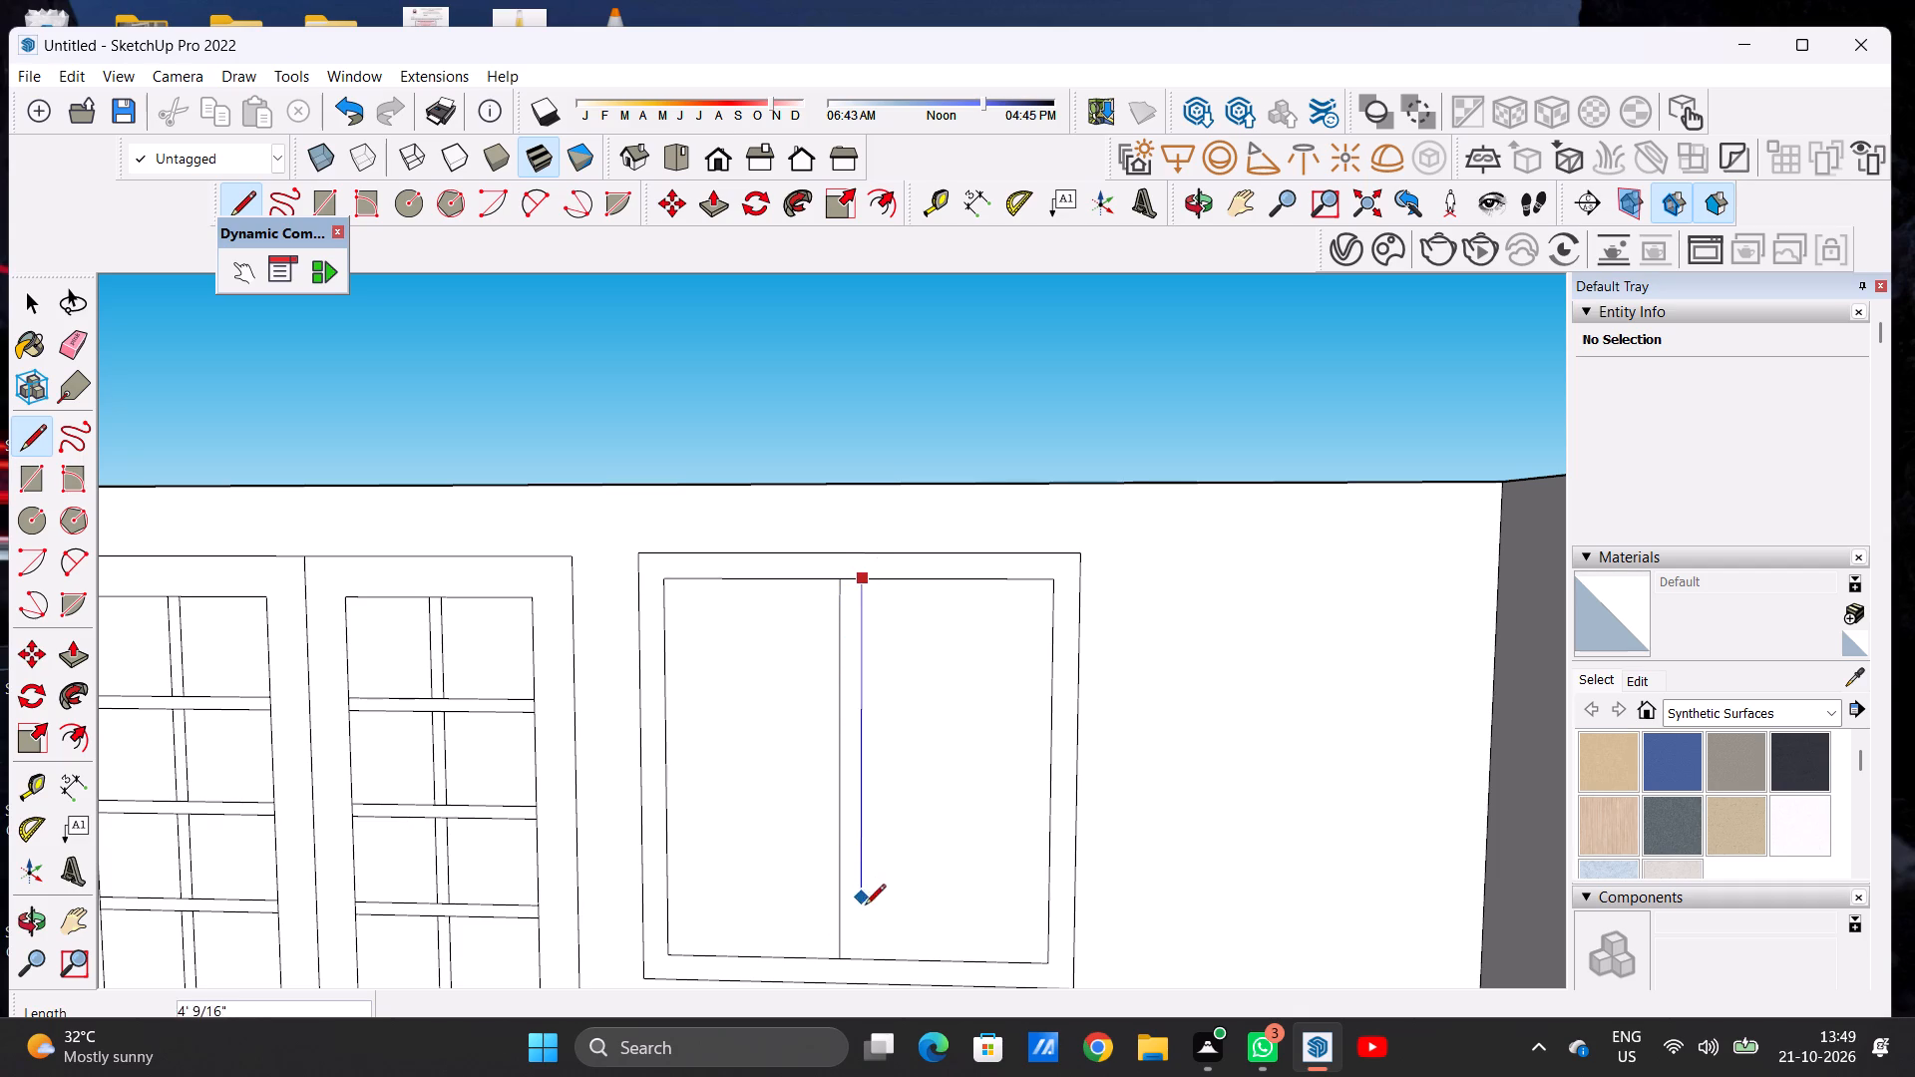
left_click(859, 959)
key("space")
Push/Pull the top of the low balcony wall in front of the window up about 7' 8", level with the side wall's top.
scroll(775, 798, "down", 6)
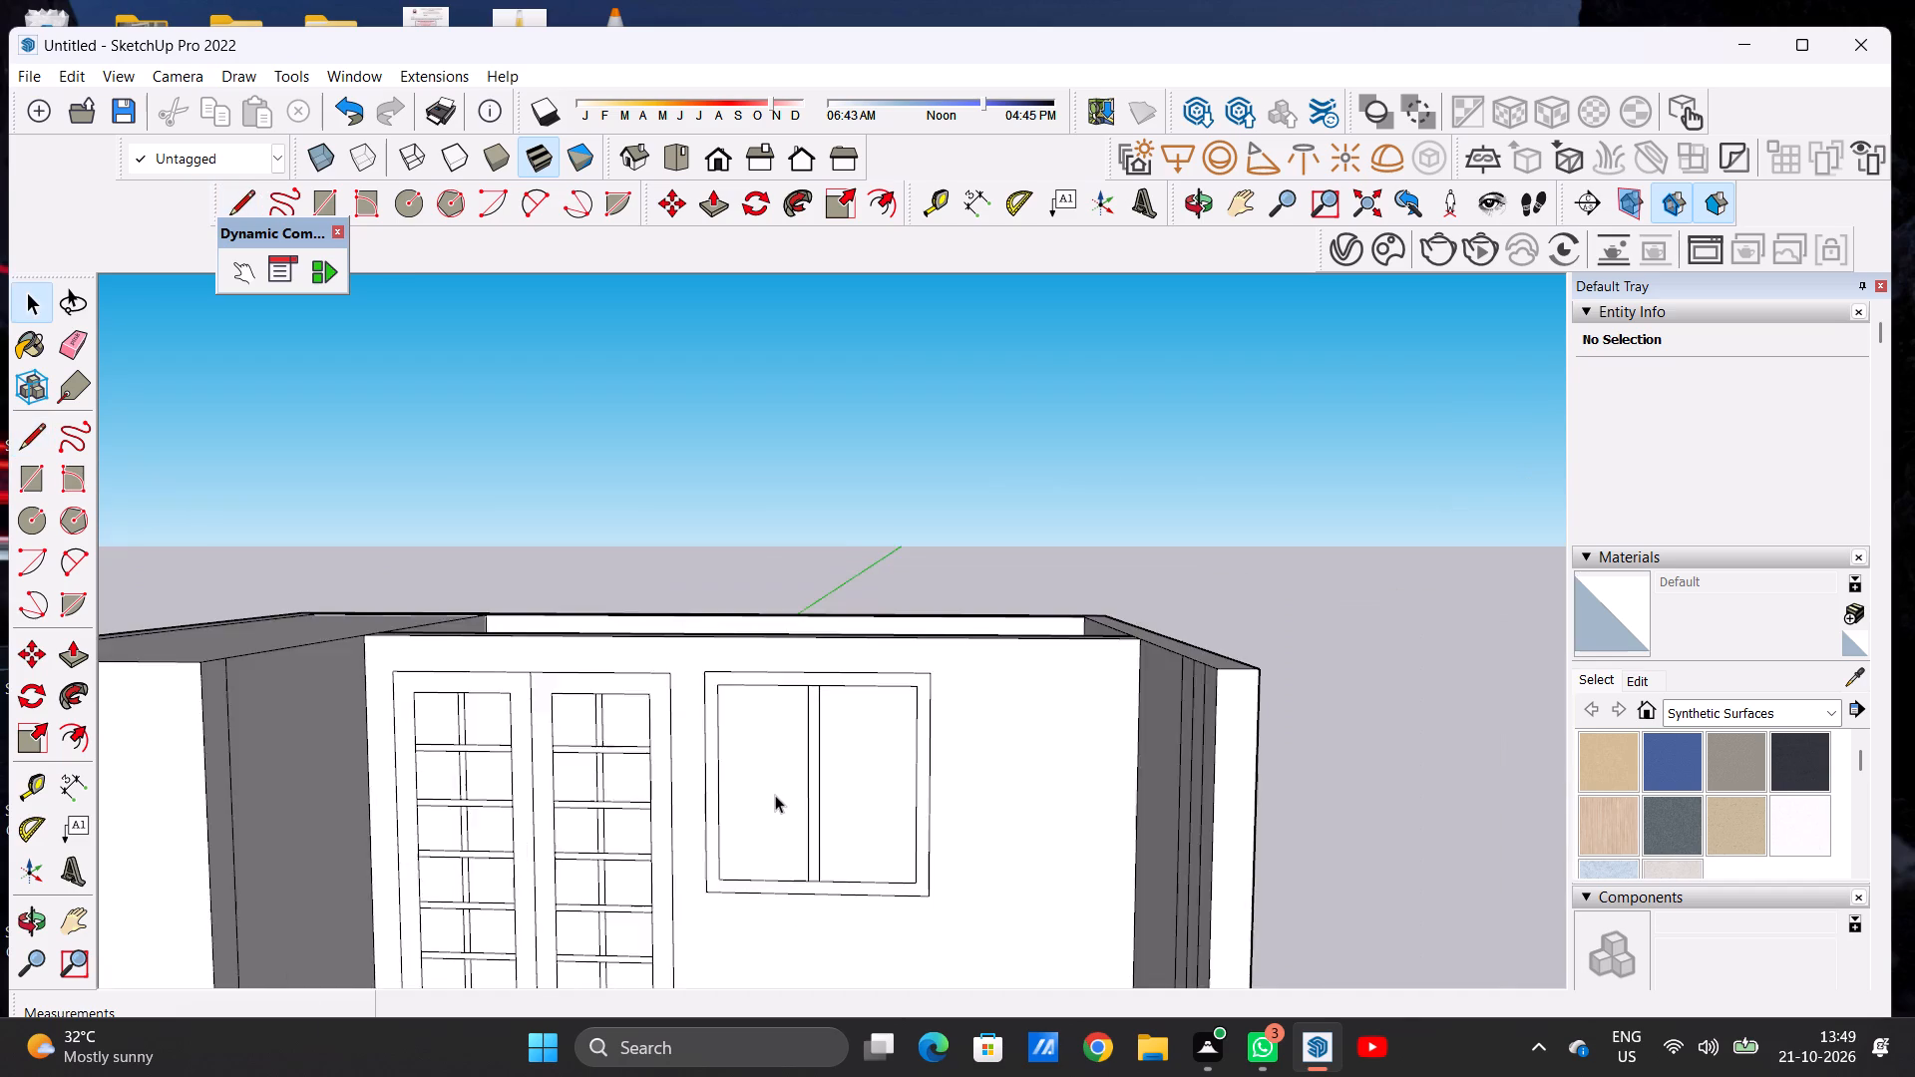
scroll(775, 795, "down", 15)
scroll(879, 871, "up", 6)
middle_click_drag(707, 721, 928, 892)
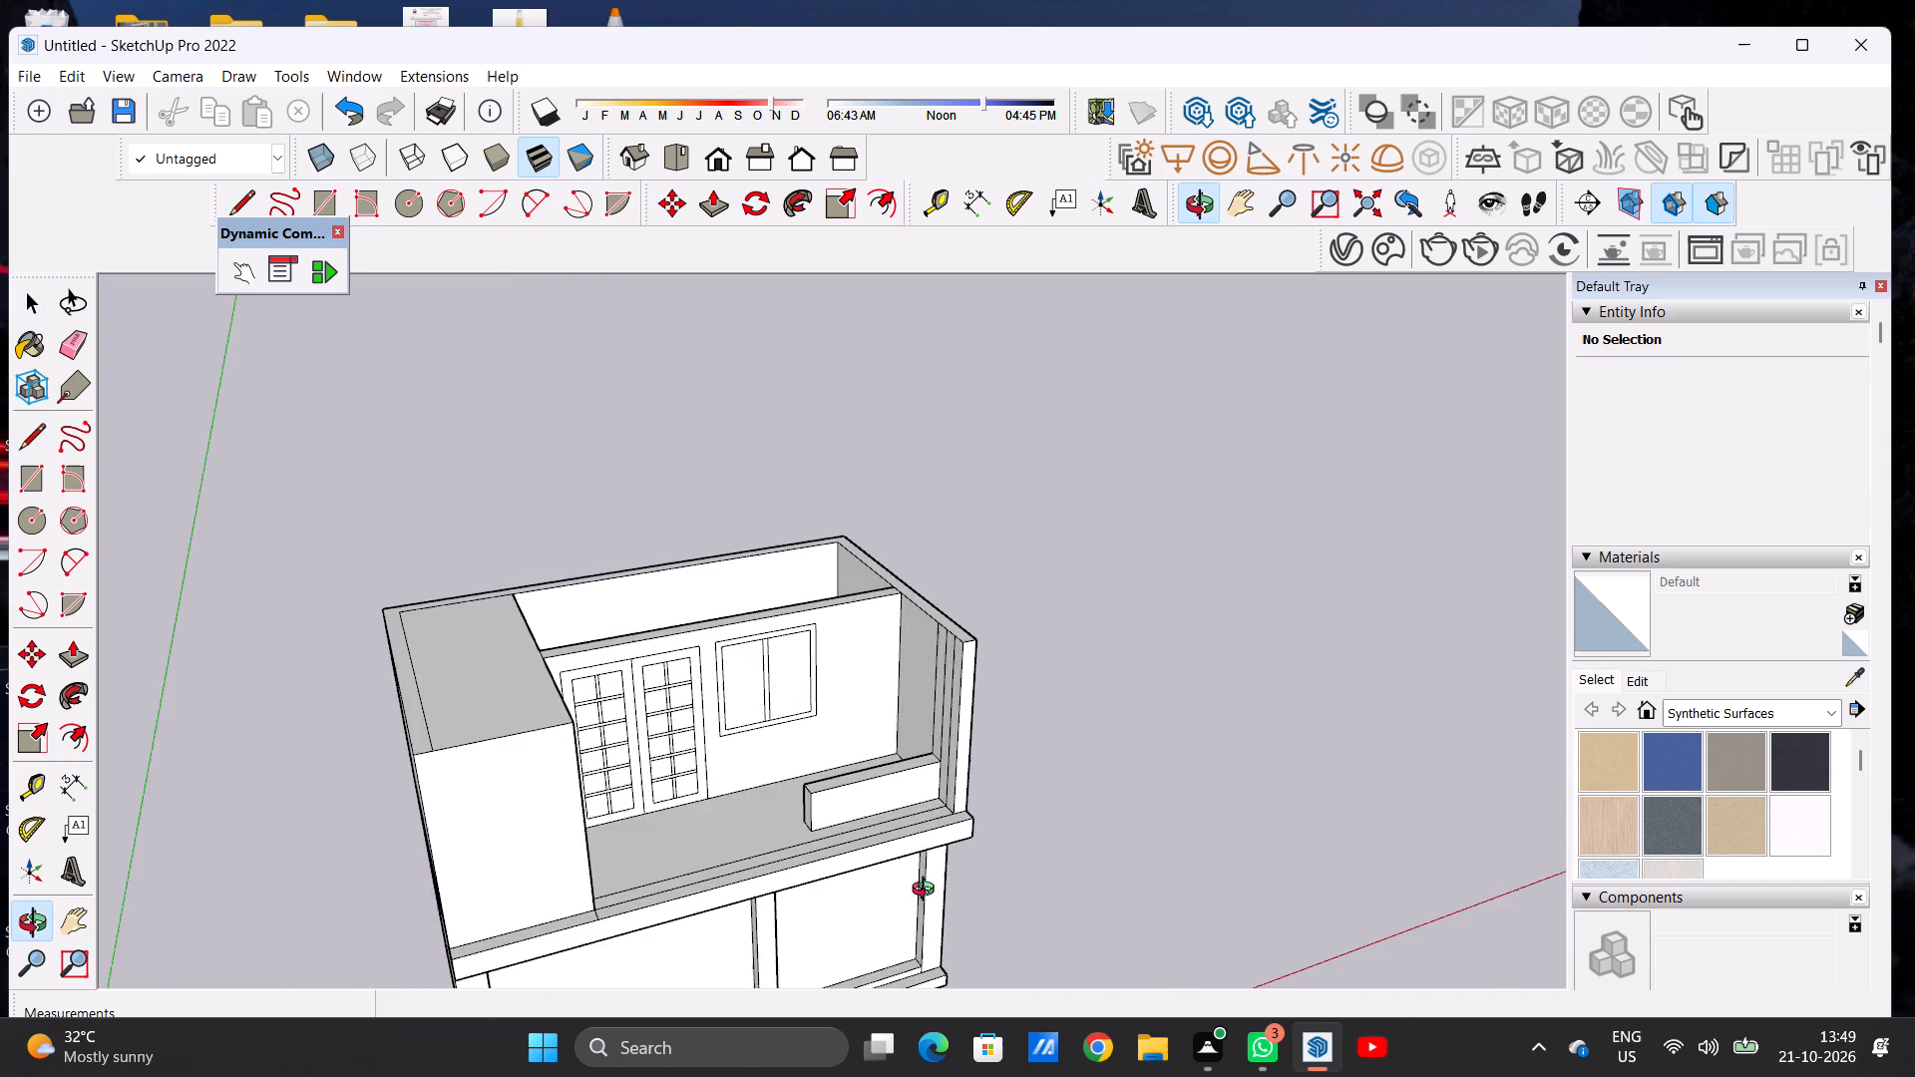
middle_click_drag(928, 892, 937, 905)
scroll(916, 793, "up", 11)
key("p")
scroll(942, 712, "up", 7)
left_click(950, 748)
scroll(947, 642, "down", 17)
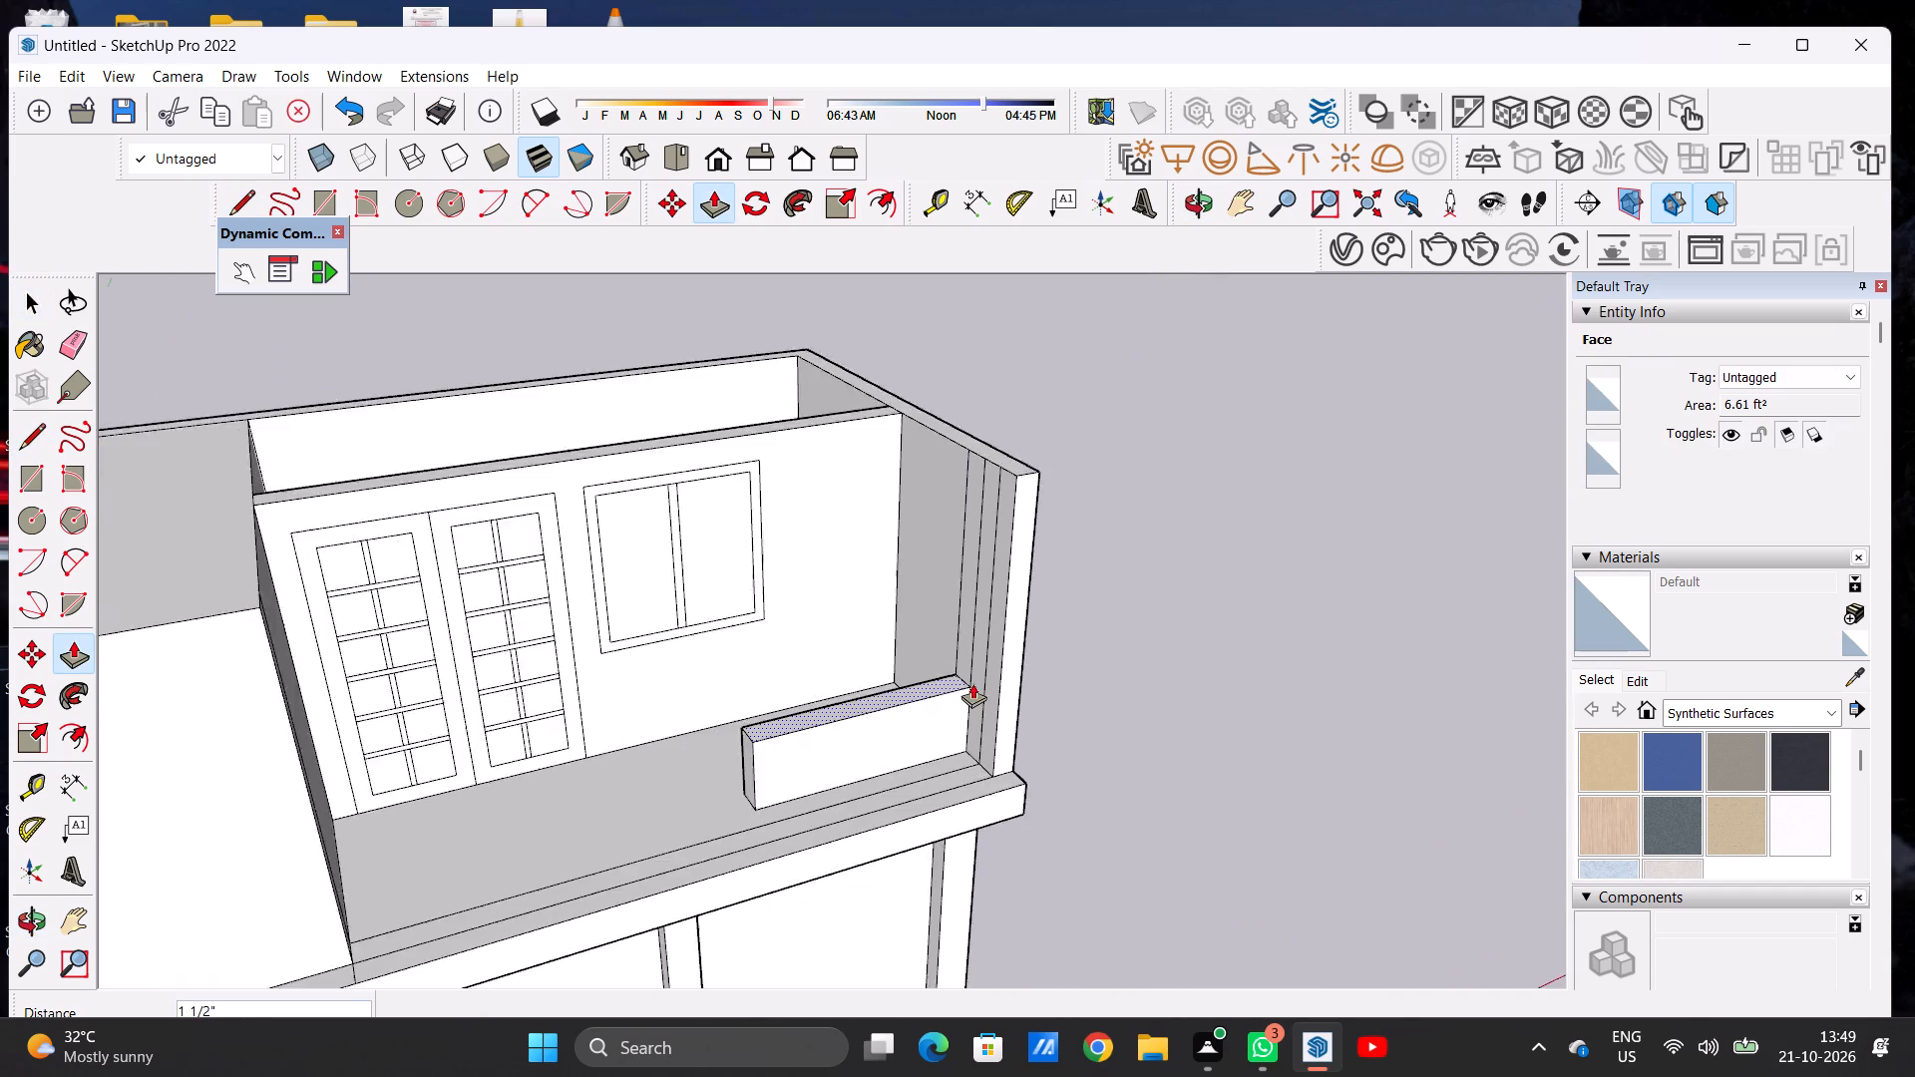
scroll(972, 683, "down", 5)
scroll(983, 573, "up", 2)
scroll(982, 569, "down", 1)
scroll(982, 569, "up", 9)
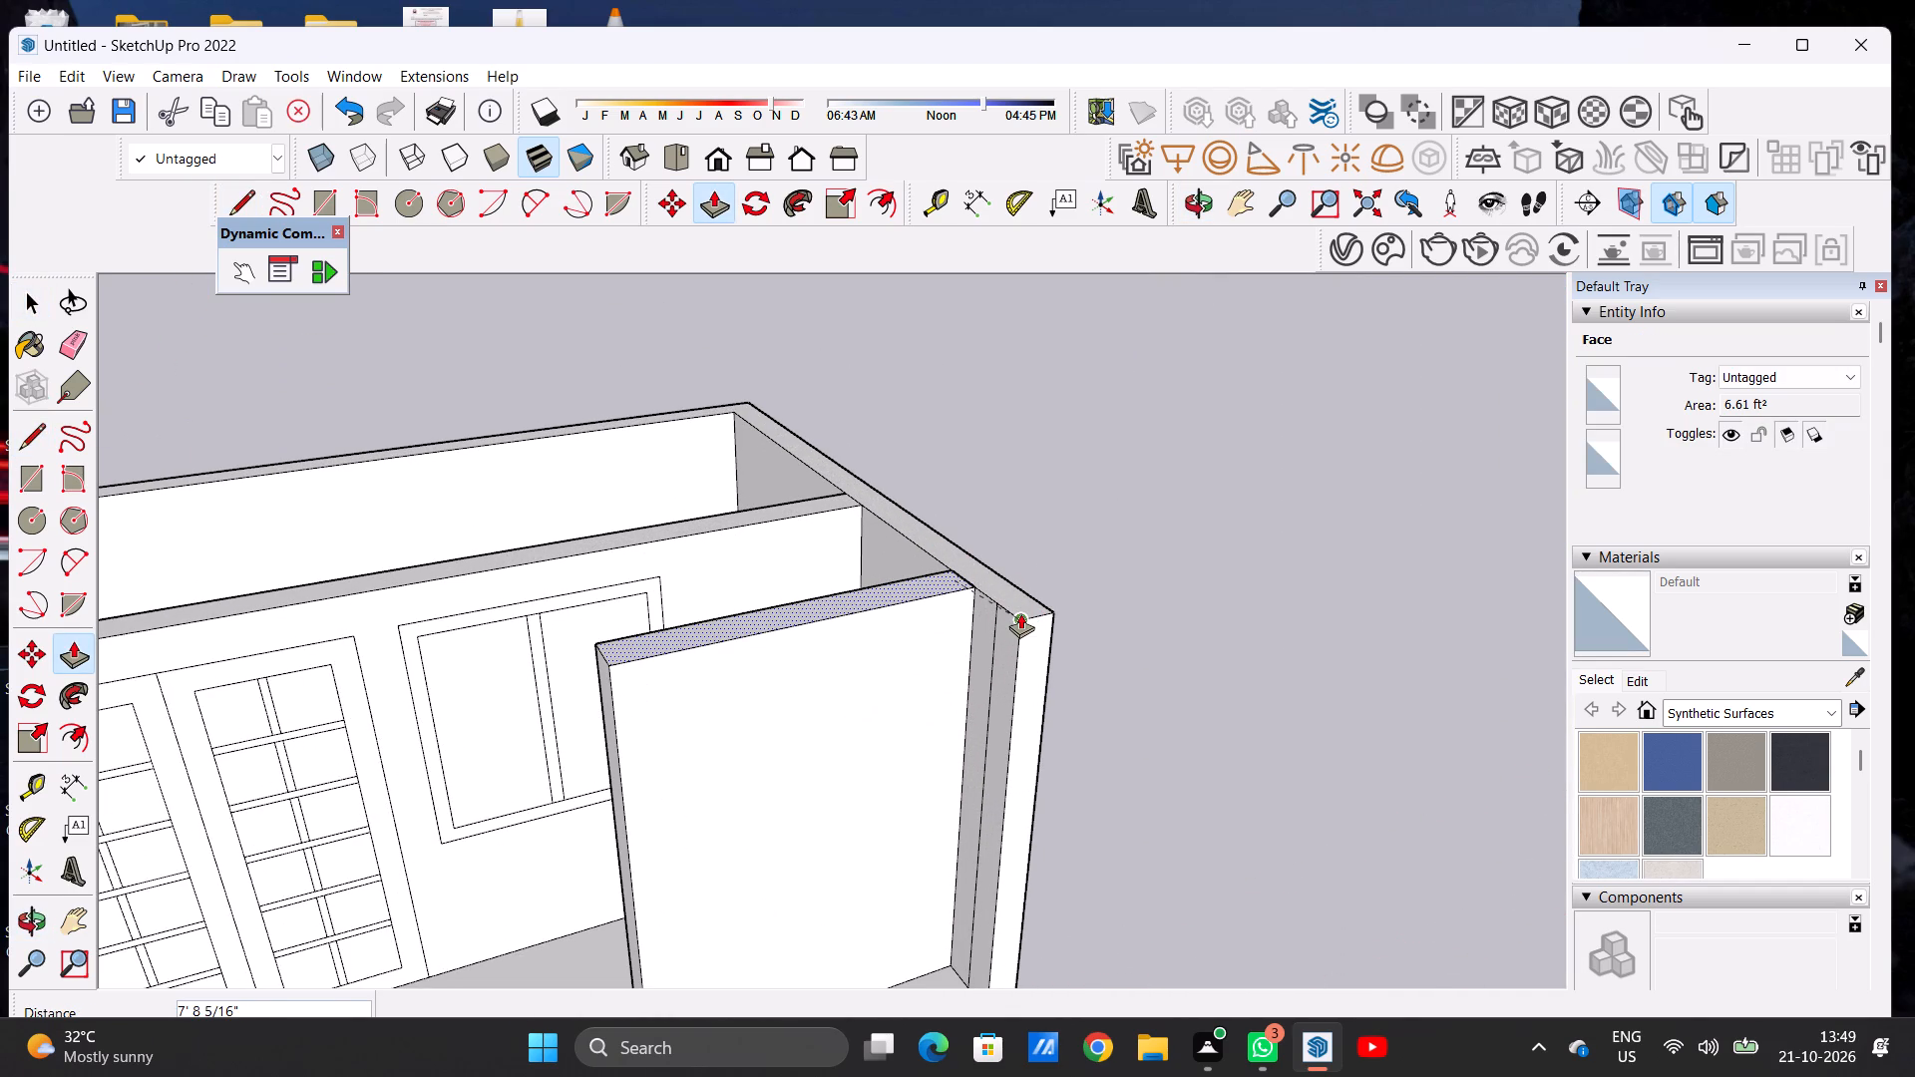
left_click(1020, 613)
key("space")
Examine the building in the standard Front view and in perspective, checking the raised balcony wall against the door and window.
scroll(844, 725, "down", 3)
scroll(849, 725, "up", 1)
scroll(849, 725, "down", 11)
middle_click_drag(830, 766, 734, 688)
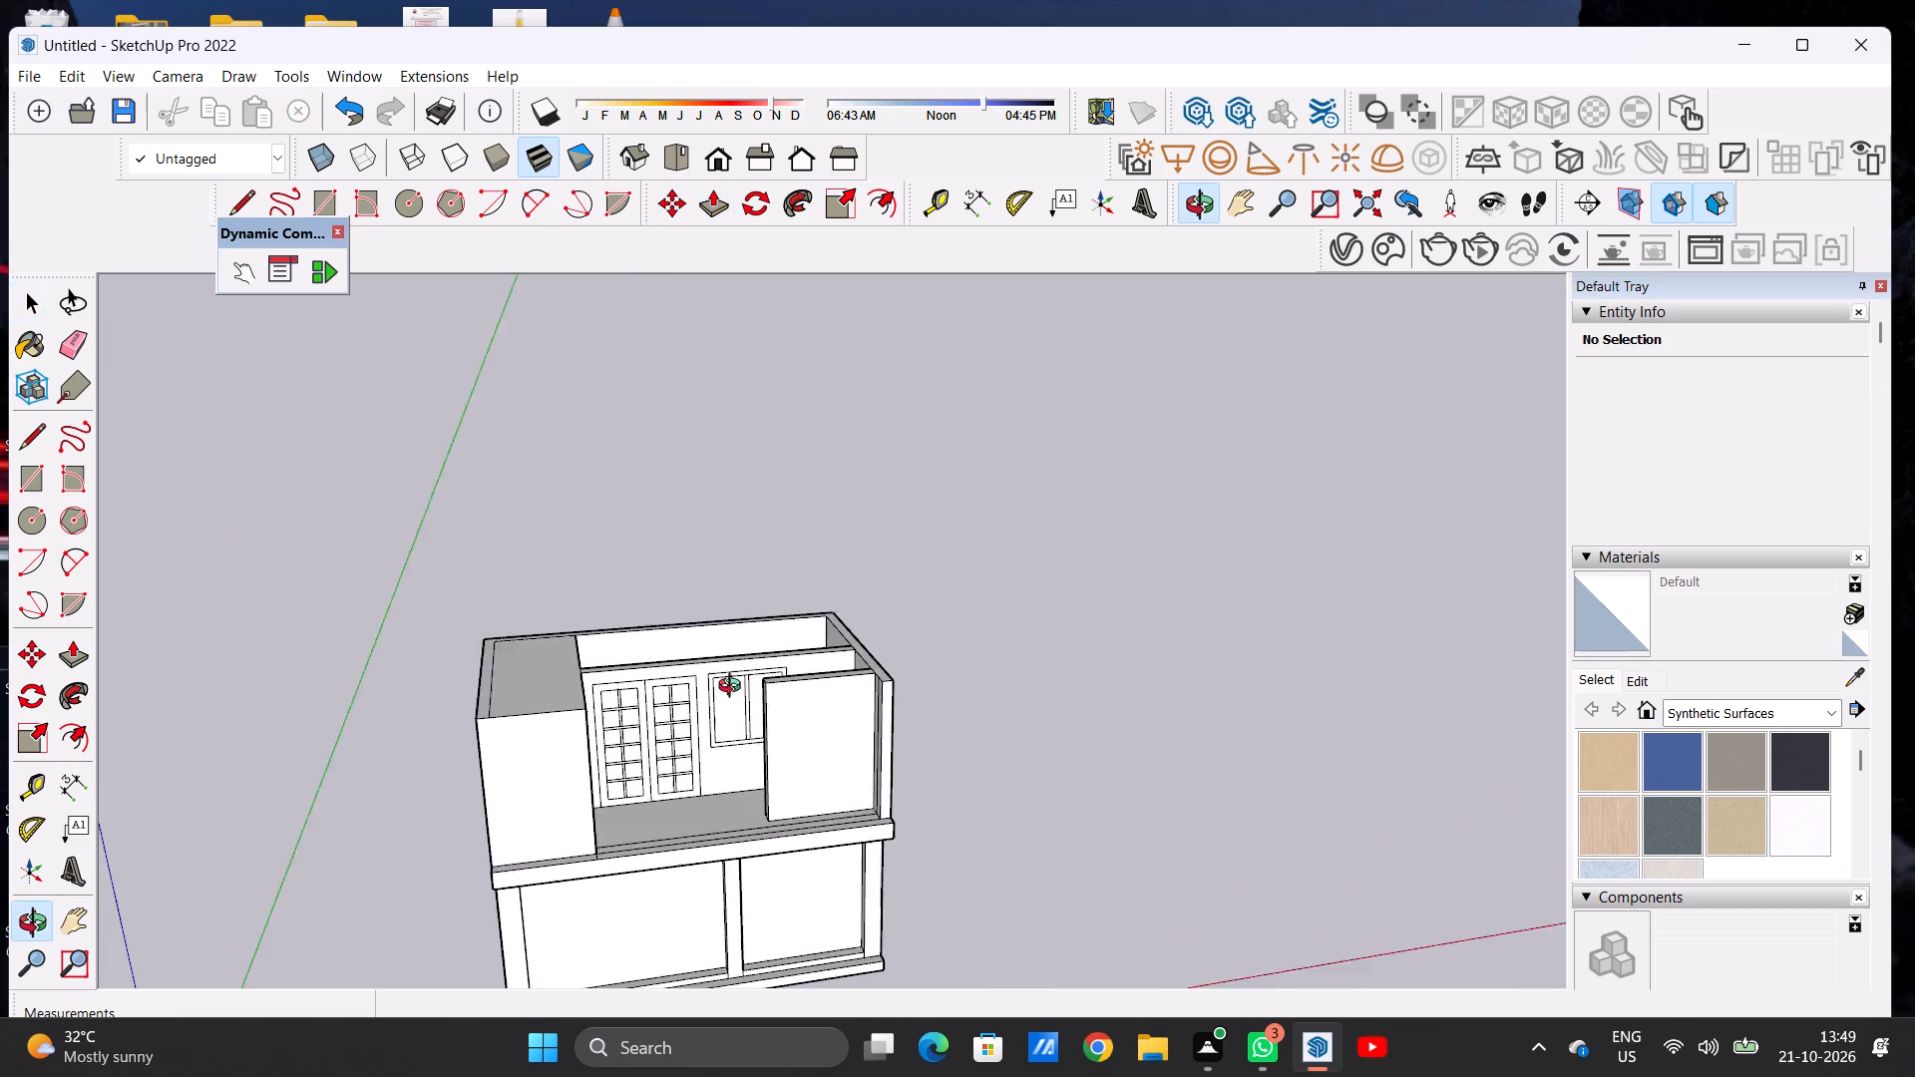
middle_click_drag(734, 688, 723, 685)
middle_click(718, 683)
middle_click_drag(712, 683, 675, 685)
scroll(826, 724, "down", 5)
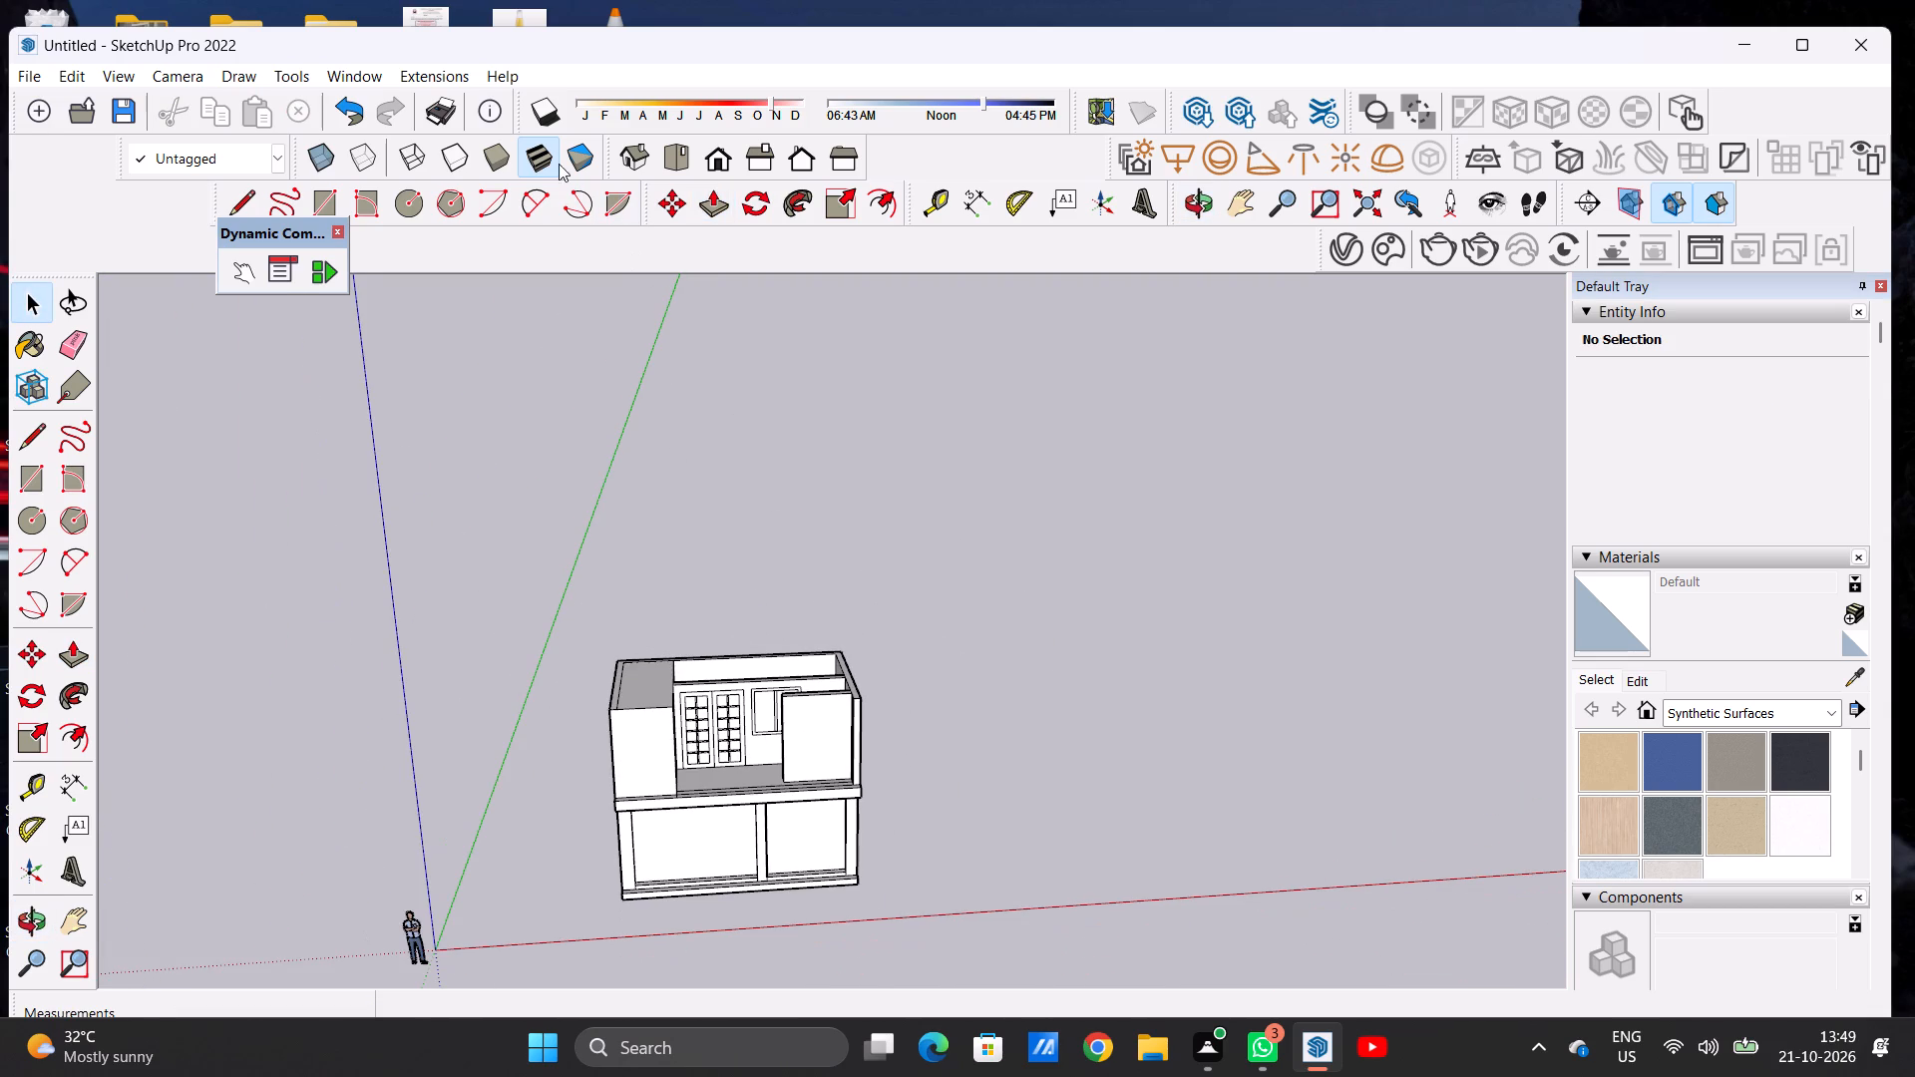
left_click(712, 155)
scroll(615, 677, "down", 3)
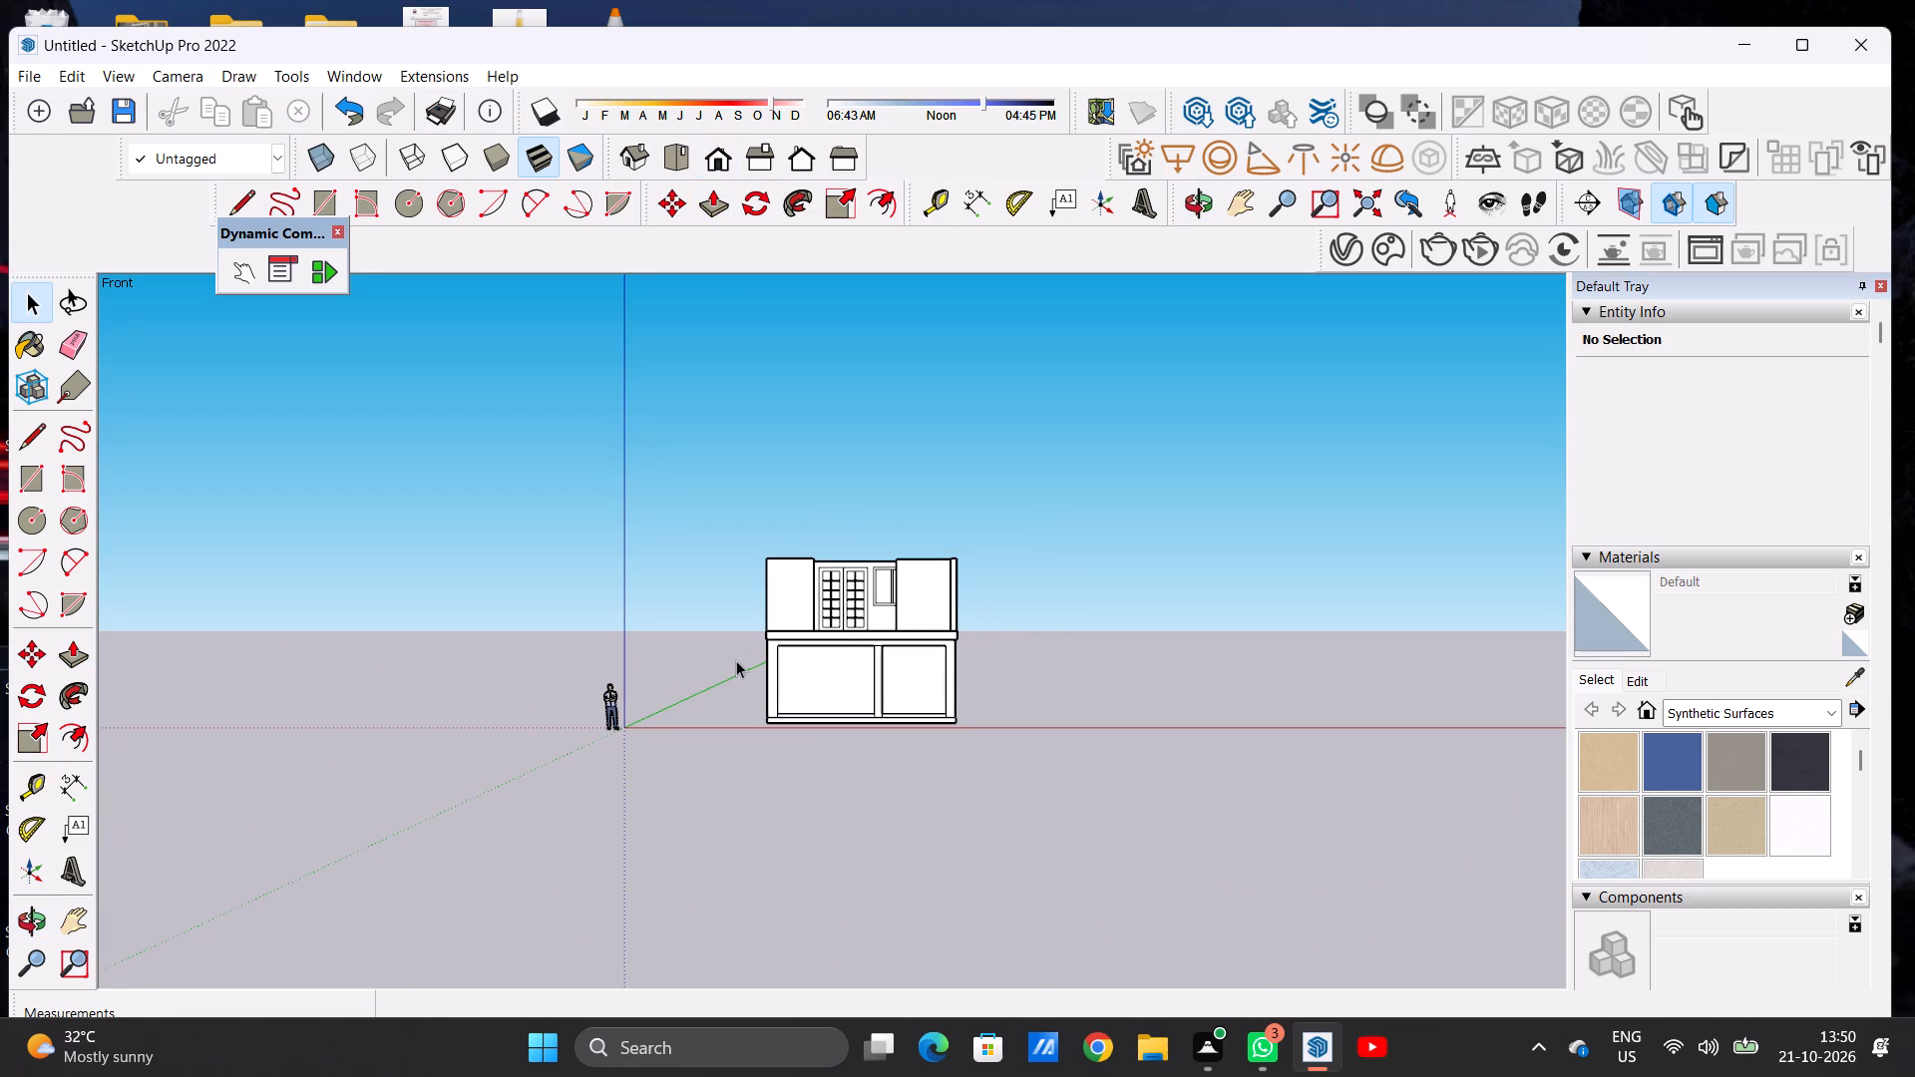
scroll(865, 625, "up", 4)
middle_click_drag(813, 577, 843, 832)
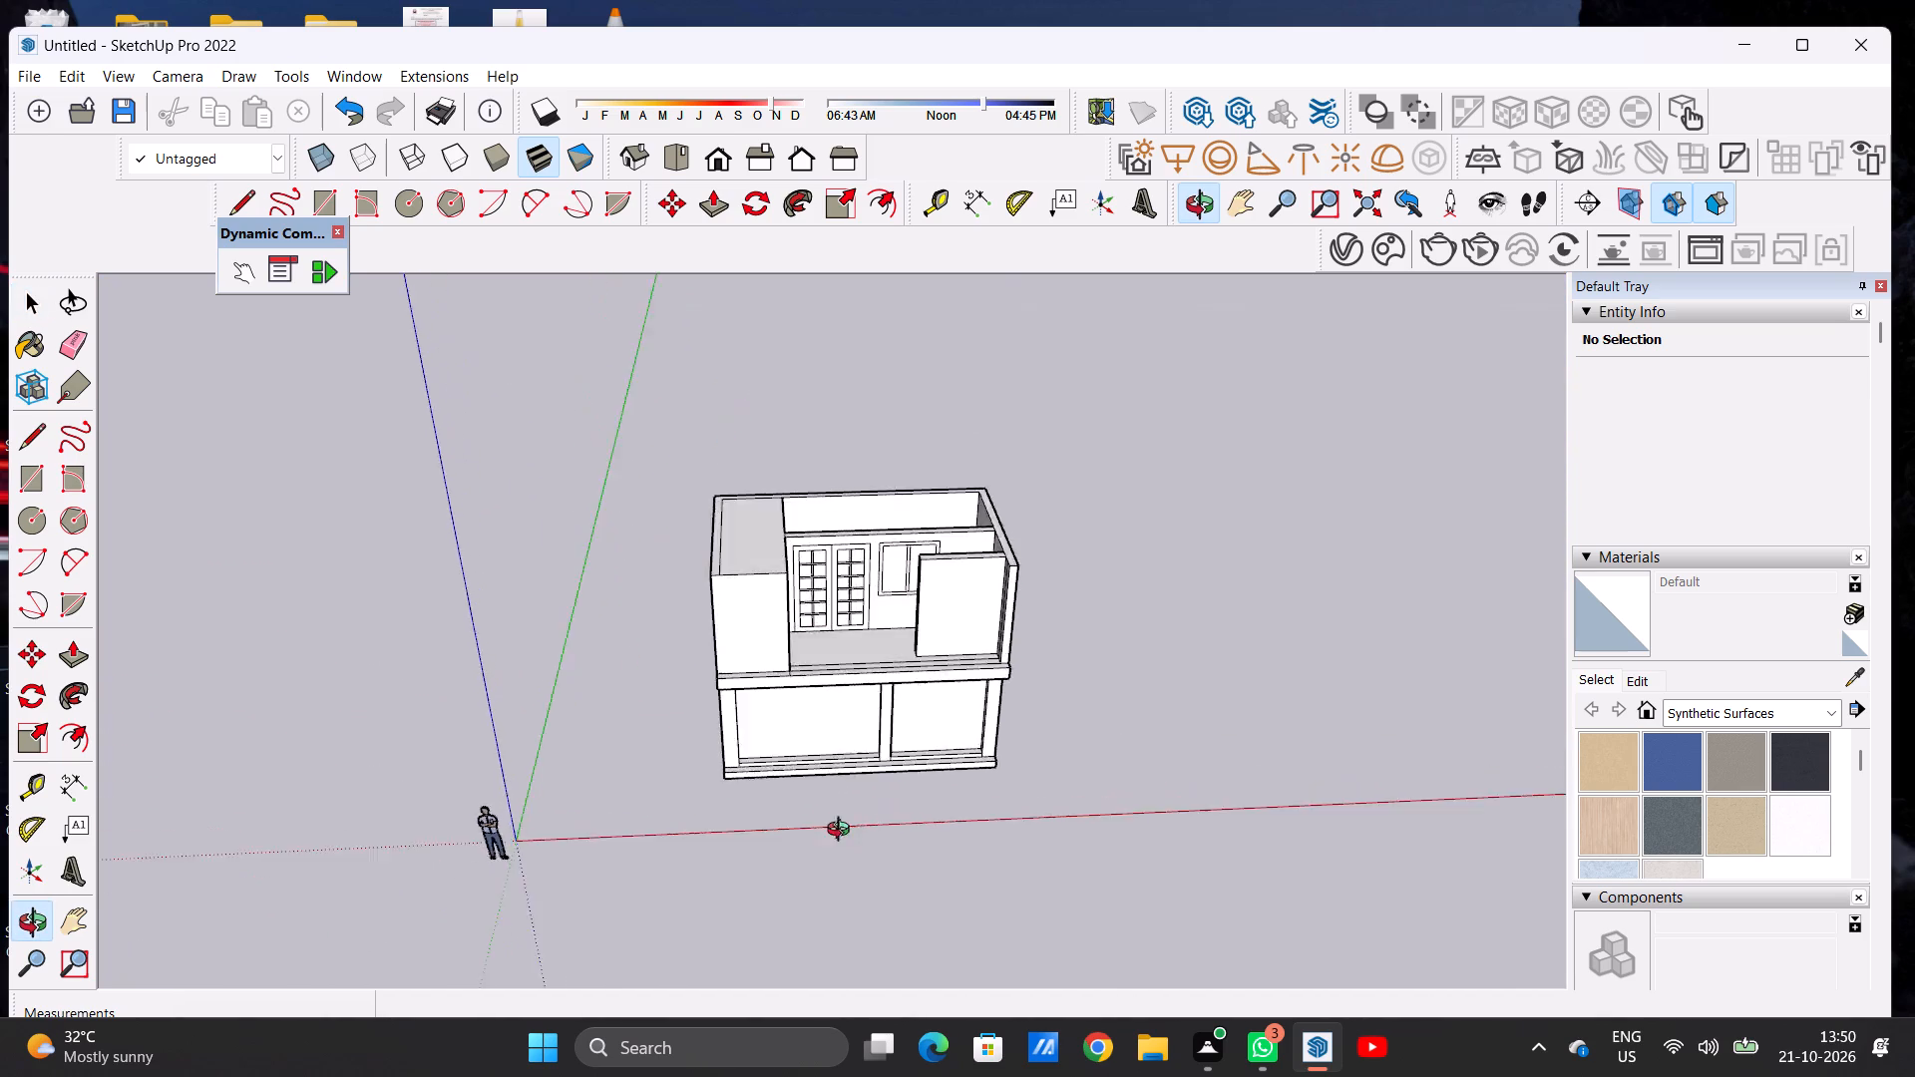
middle_click_drag(843, 832, 804, 734)
middle_click(804, 734)
scroll(827, 606, "up", 6)
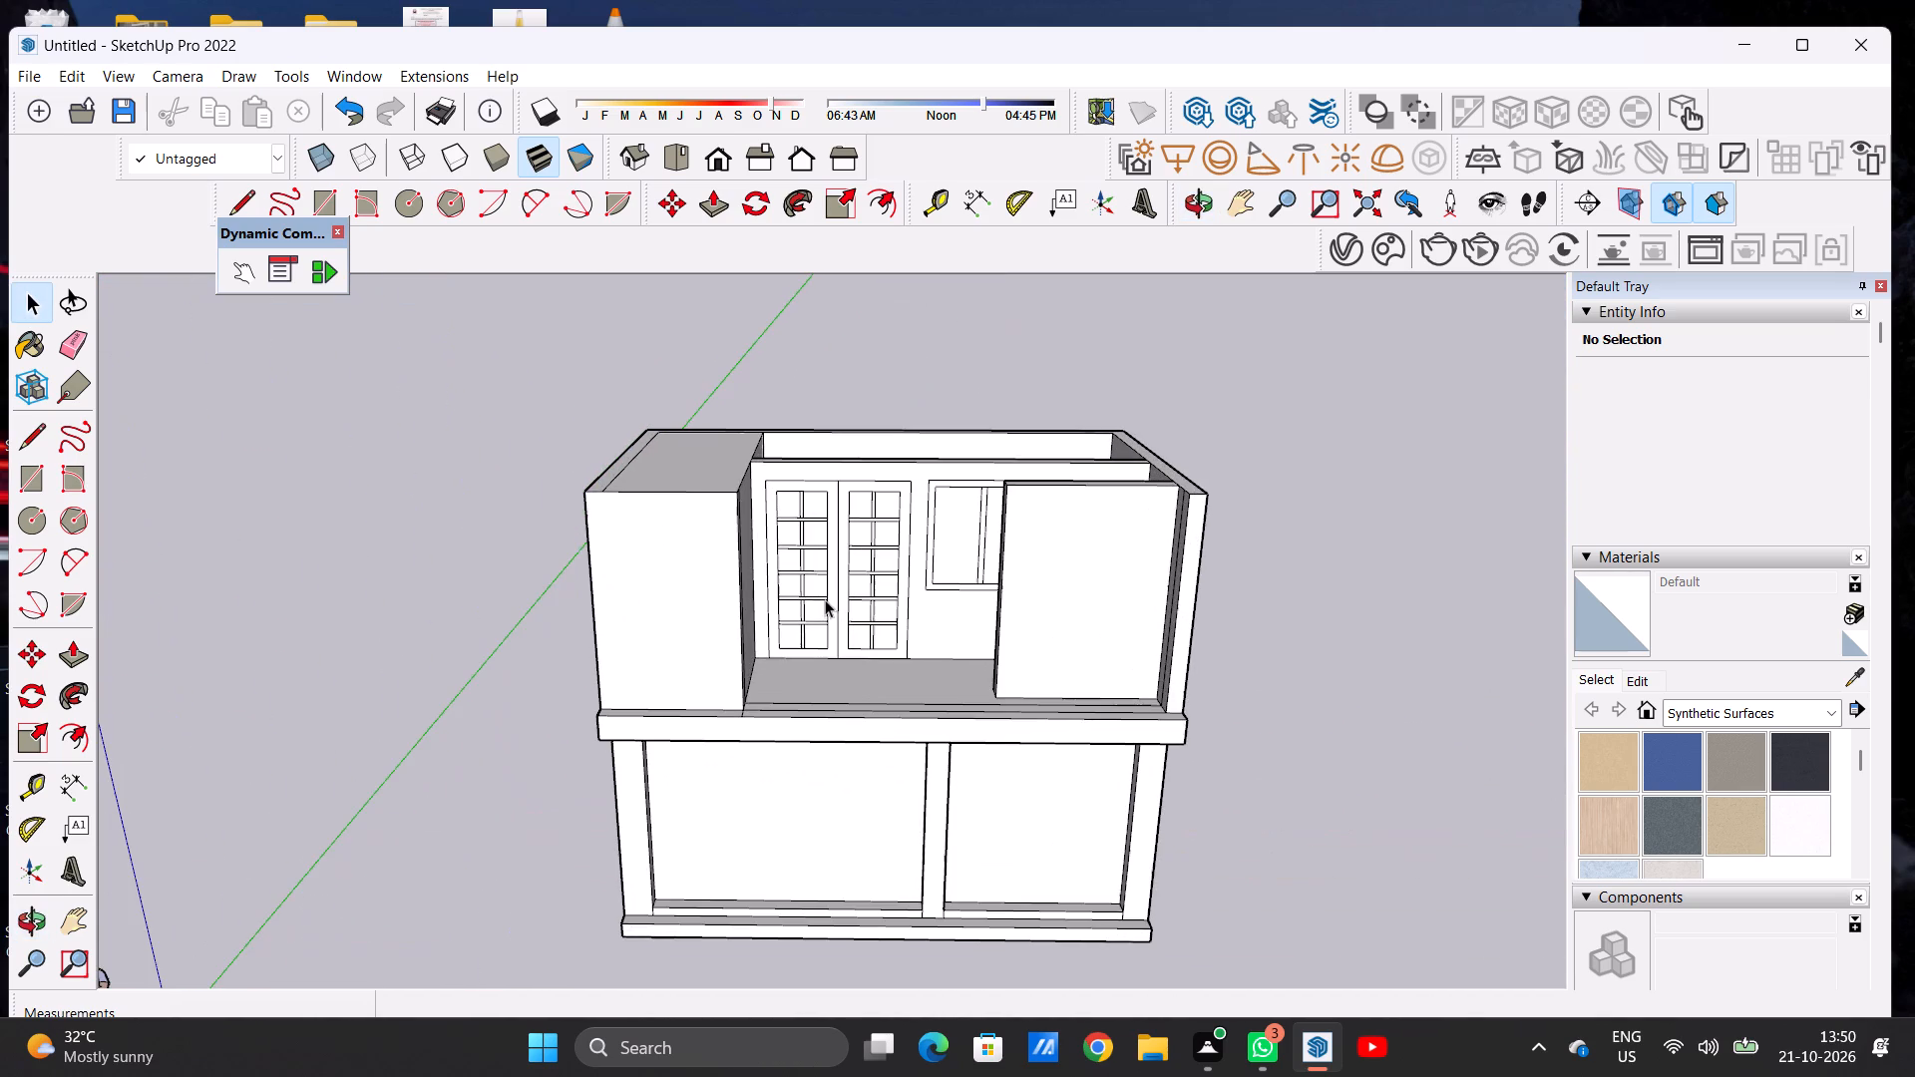
middle_click_drag(860, 591, 875, 551)
scroll(876, 548, "up", 3)
scroll(765, 578, "up", 3)
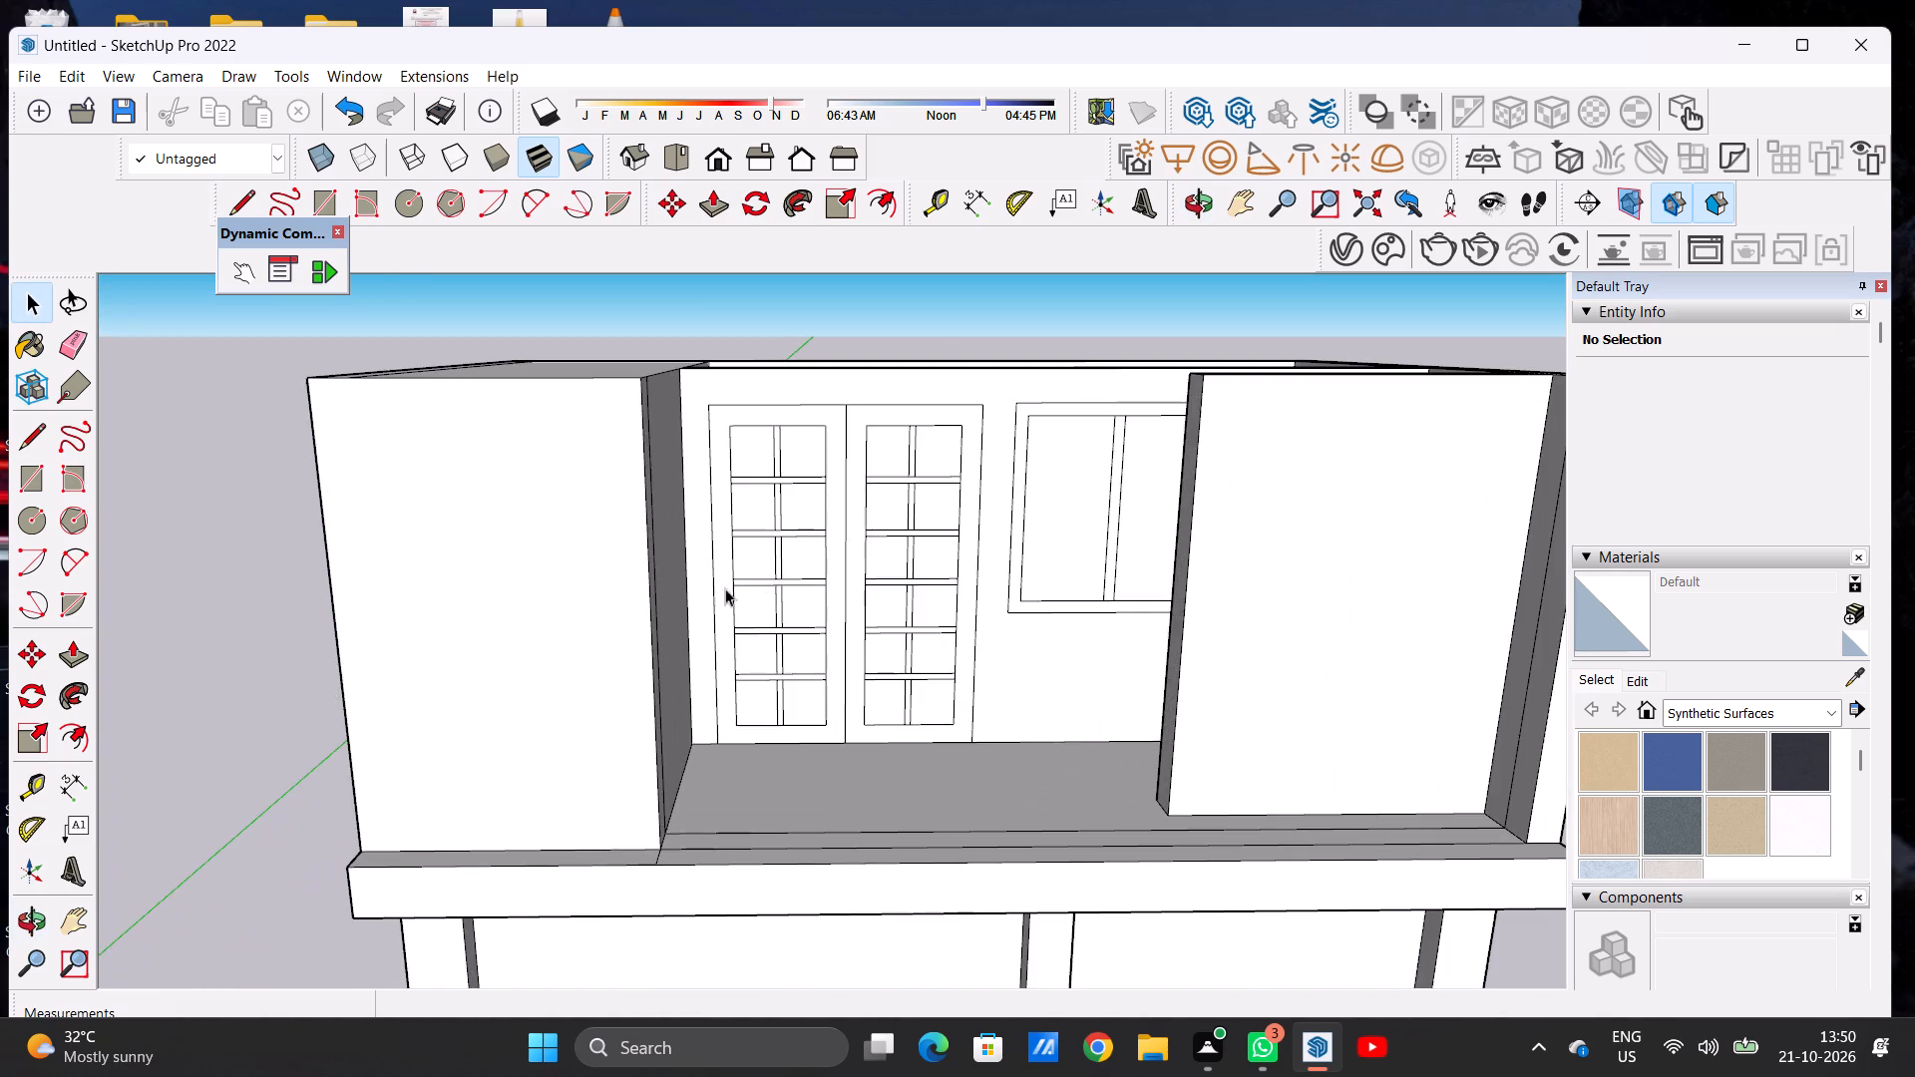
scroll(704, 620, "down", 8)
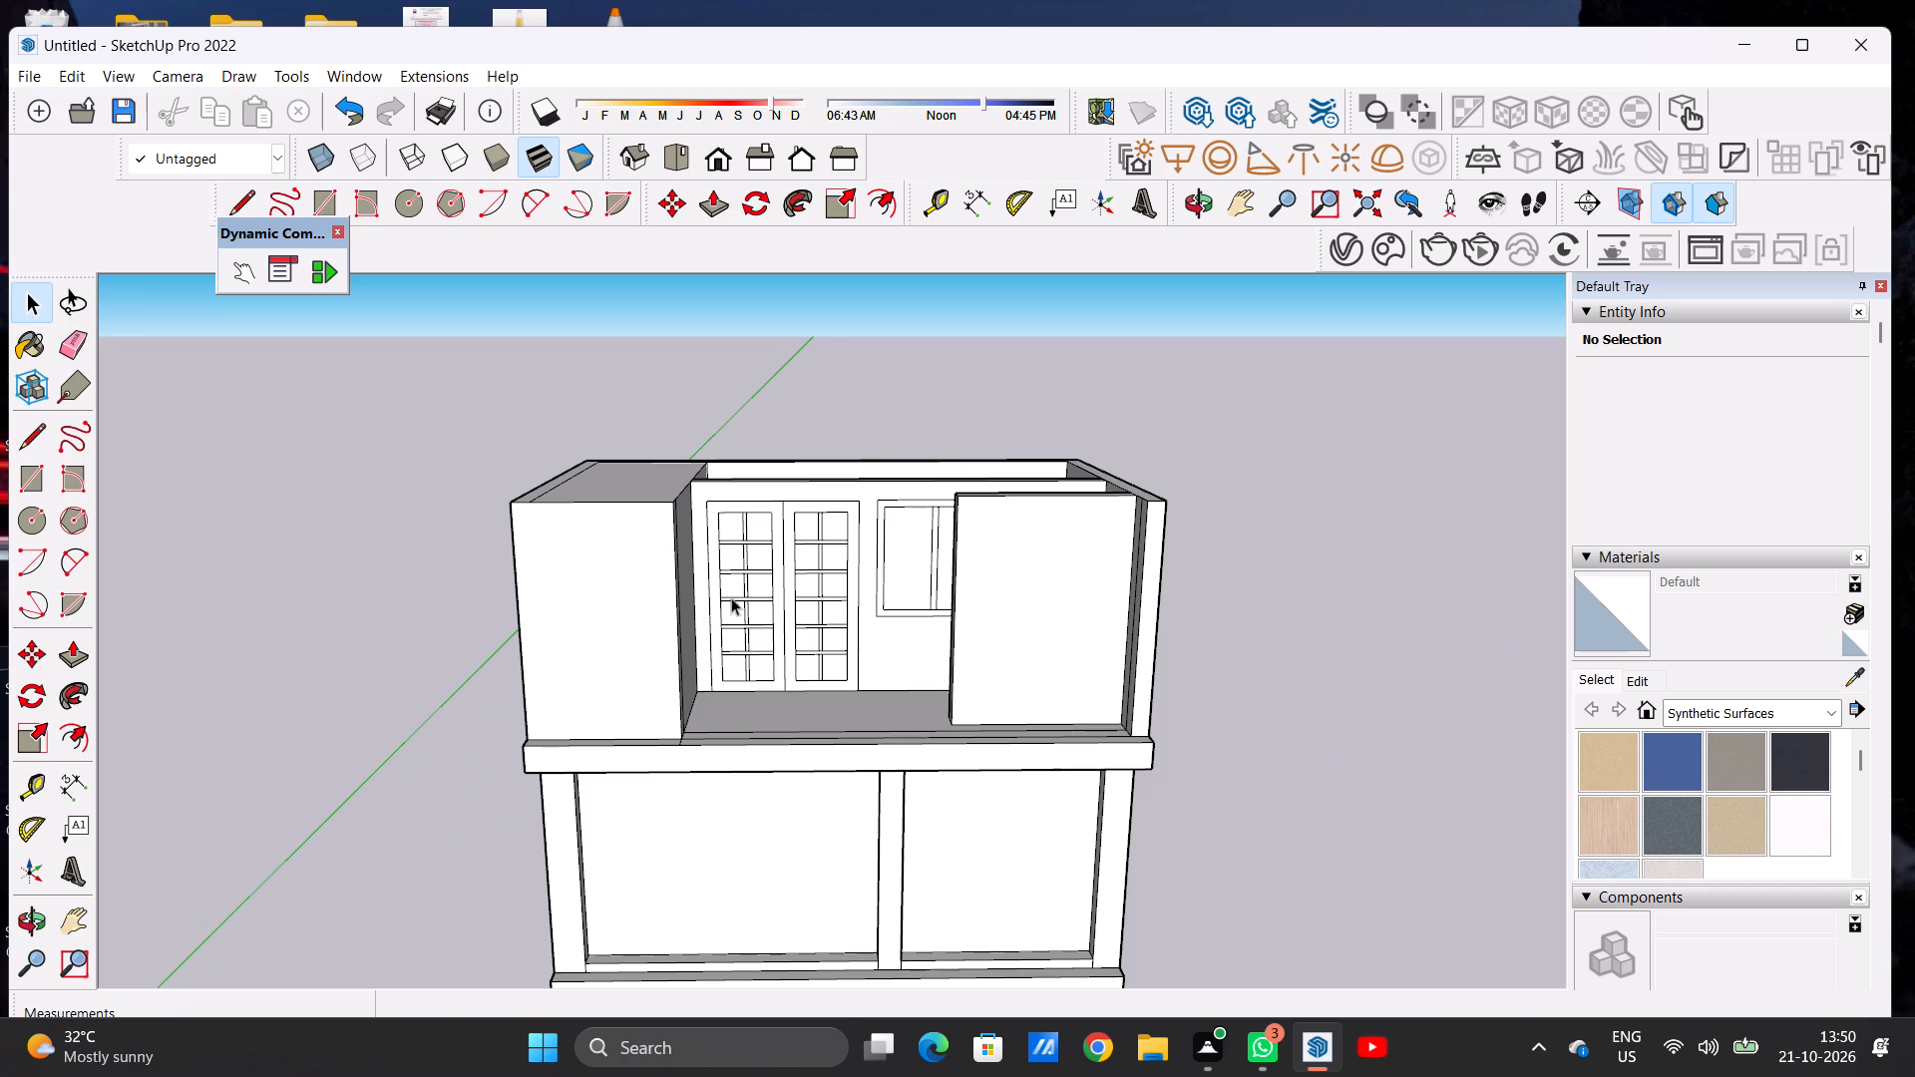
scroll(761, 610, "down", 3)
Move the floor face and edges of the open room behind the door wall up 10' to the wall tops.
middle_click_drag(818, 569, 780, 745)
middle_click_drag(804, 543, 906, 803)
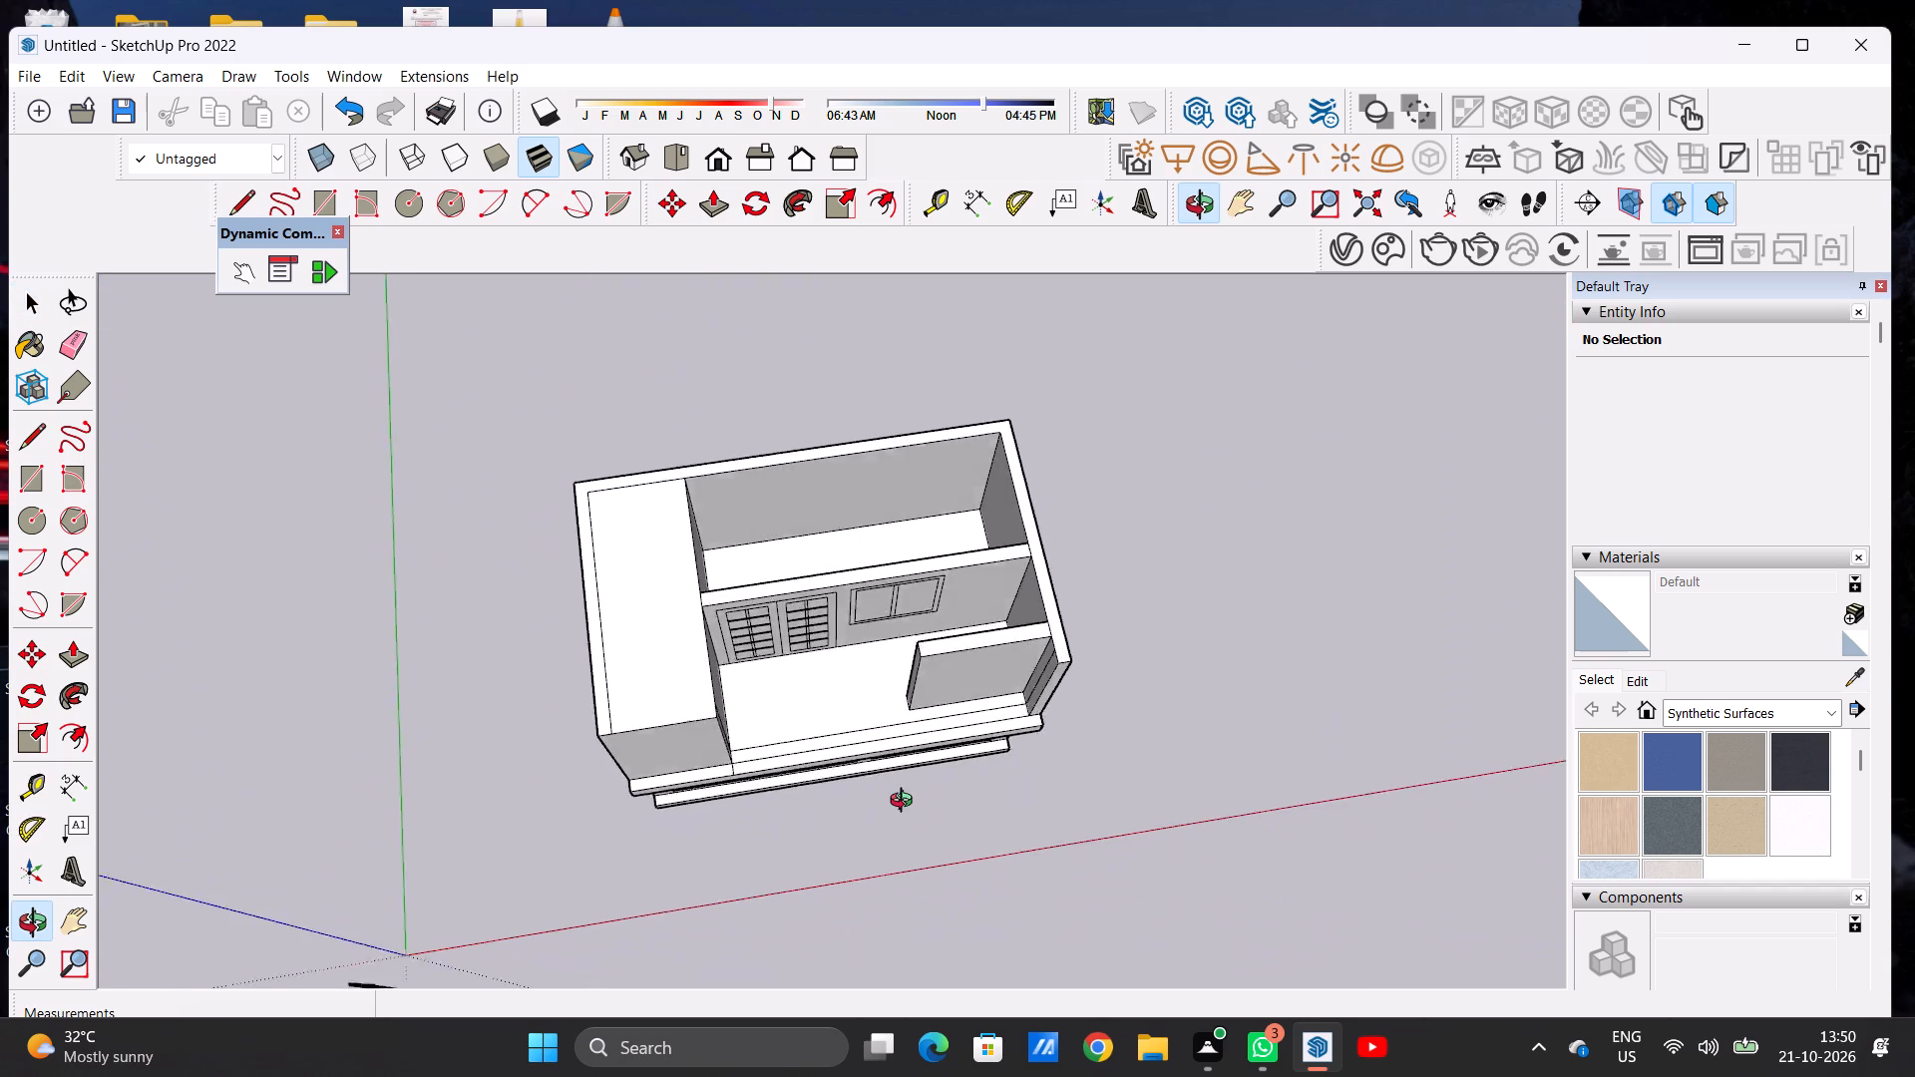
middle_click_drag(906, 803, 575, 805)
scroll(988, 579, "up", 3)
middle_click_drag(972, 603, 803, 618)
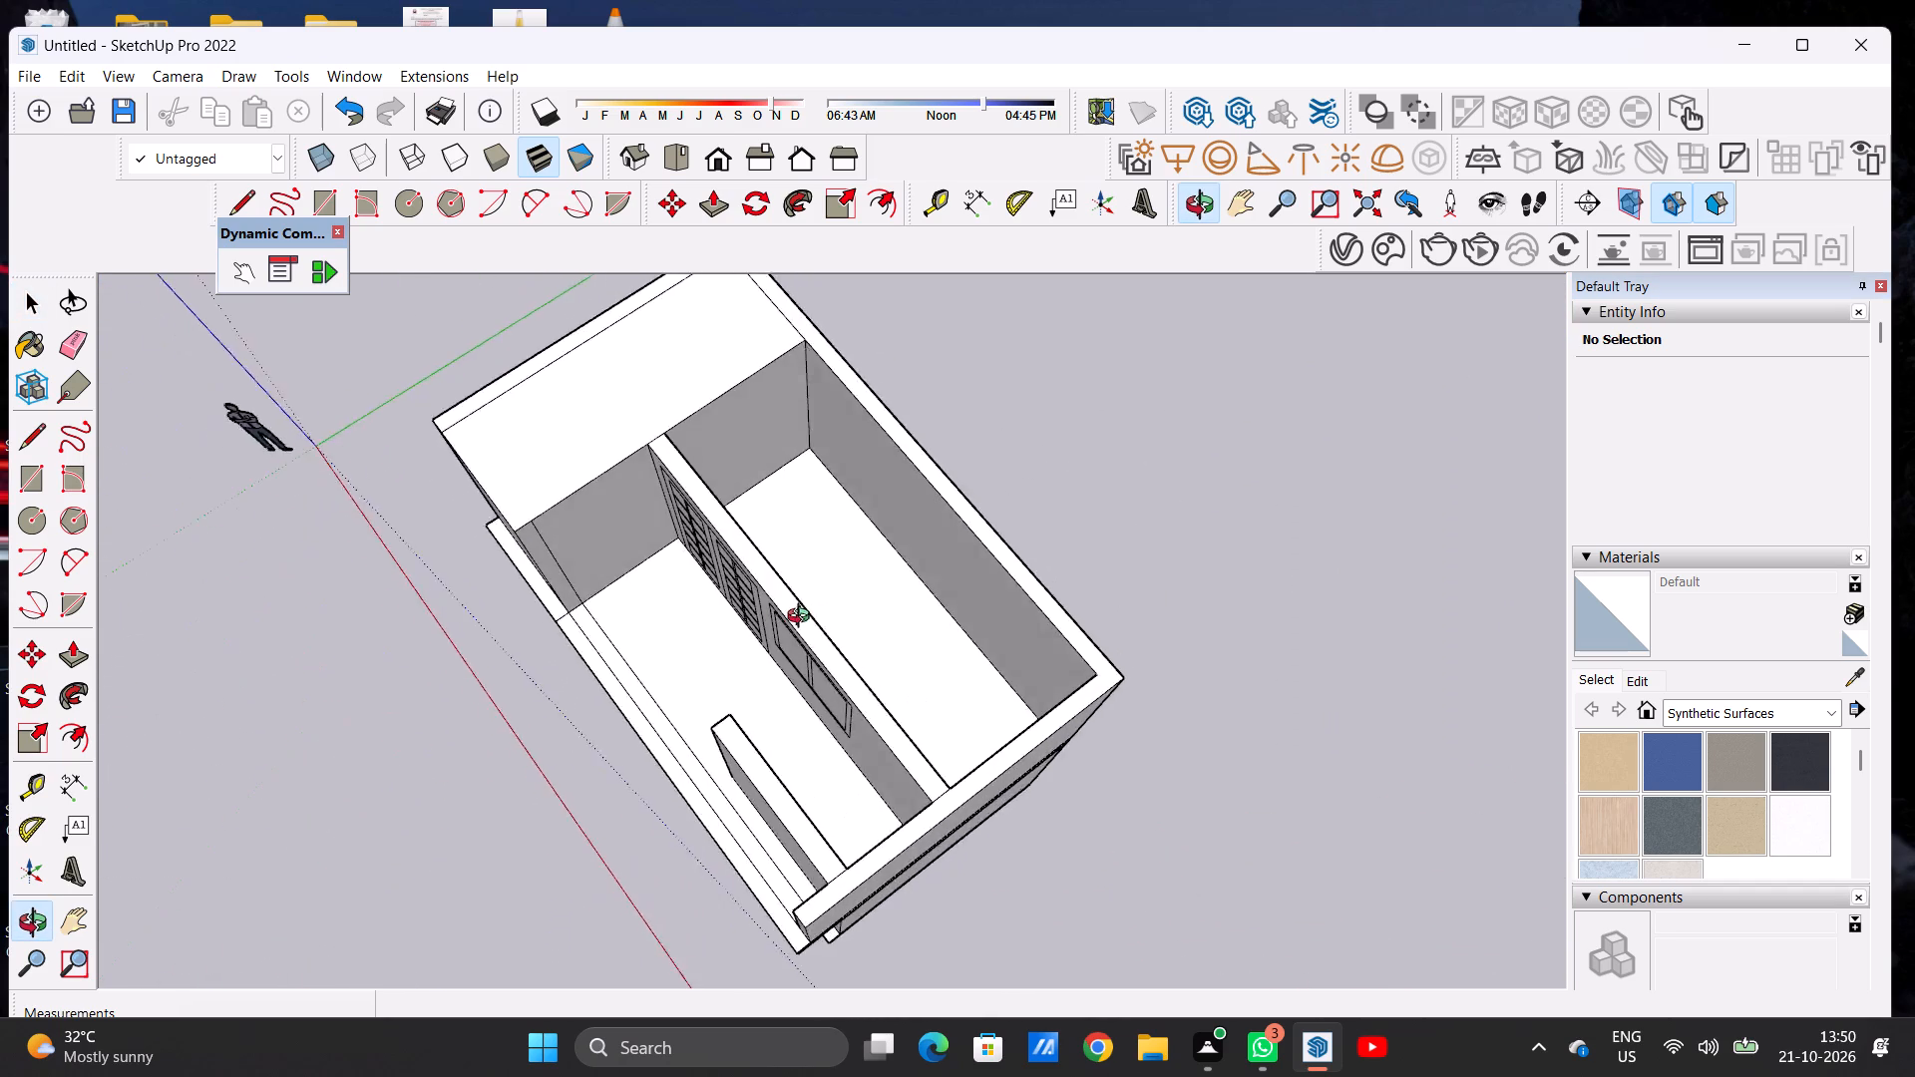
middle_click_drag(803, 618, 687, 594)
scroll(813, 622, "up", 6)
double_click(956, 747)
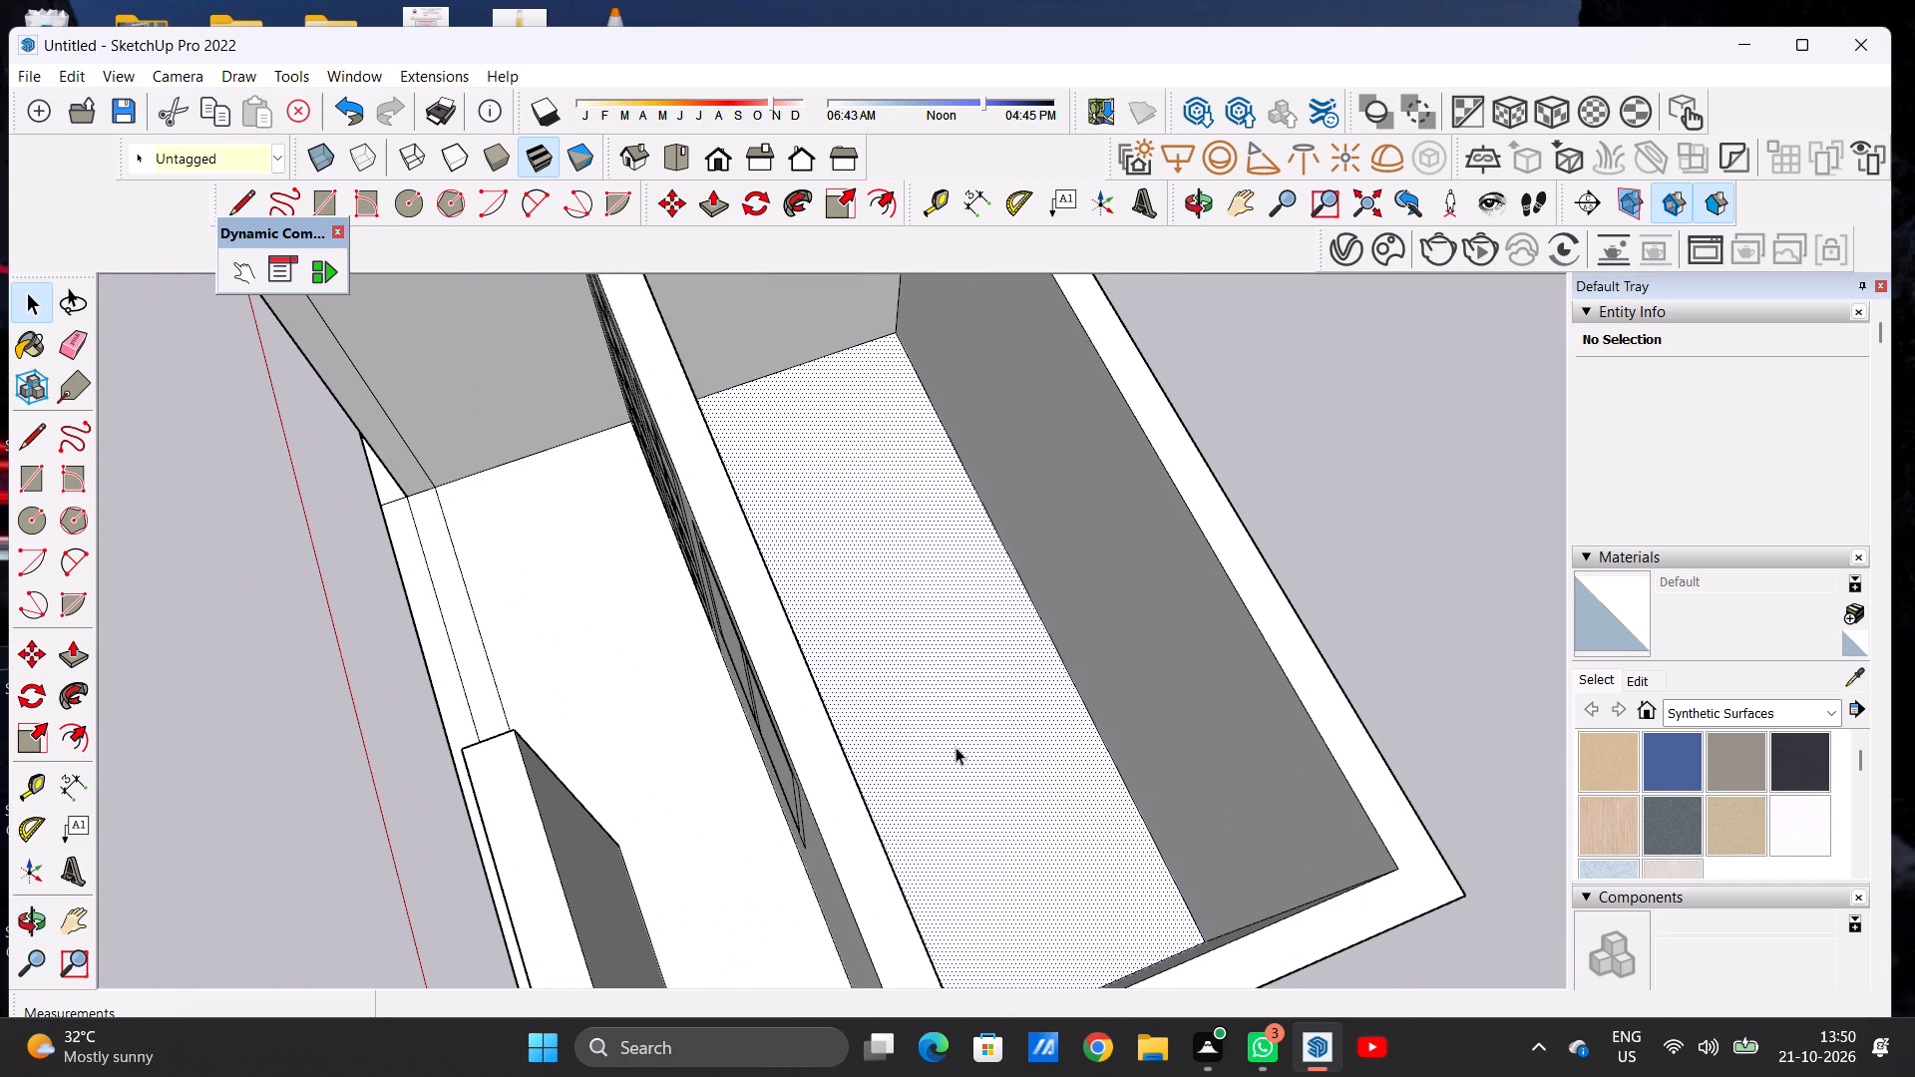
key("m")
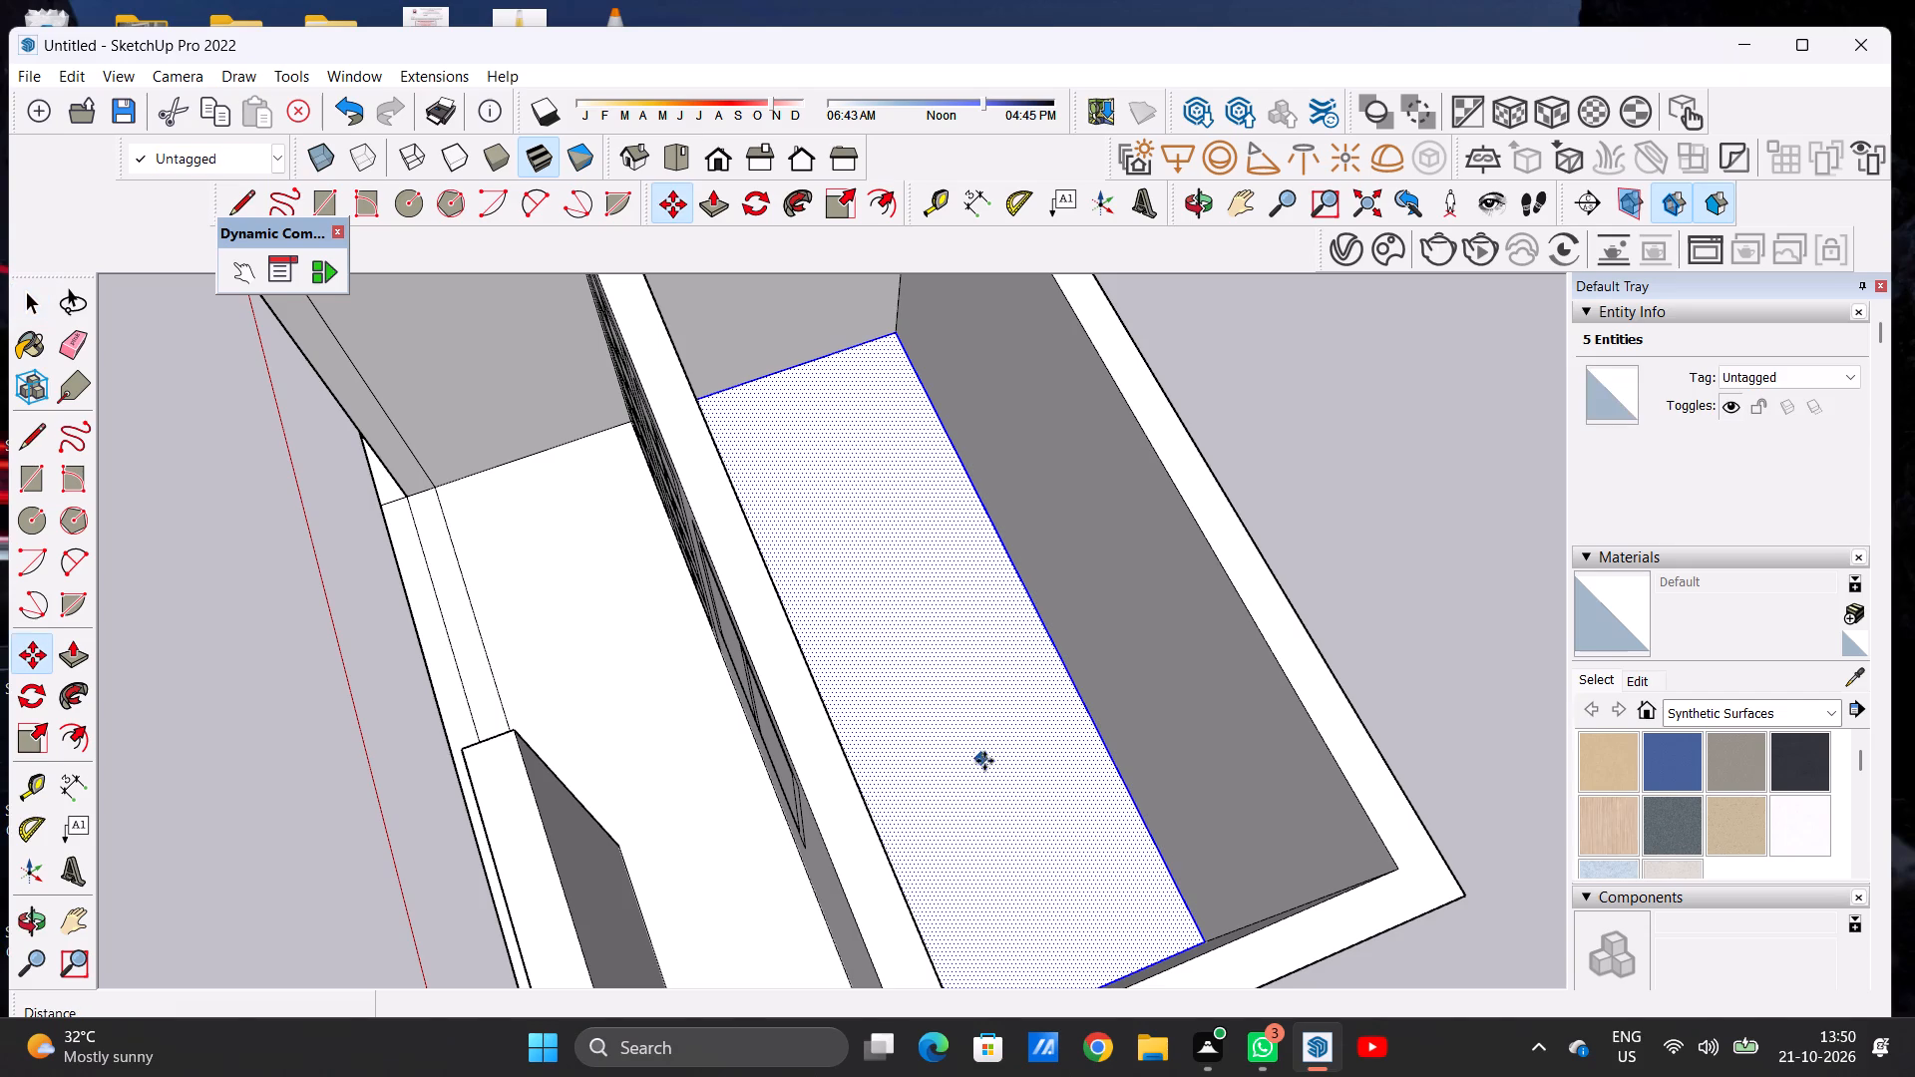
left_click(1198, 940)
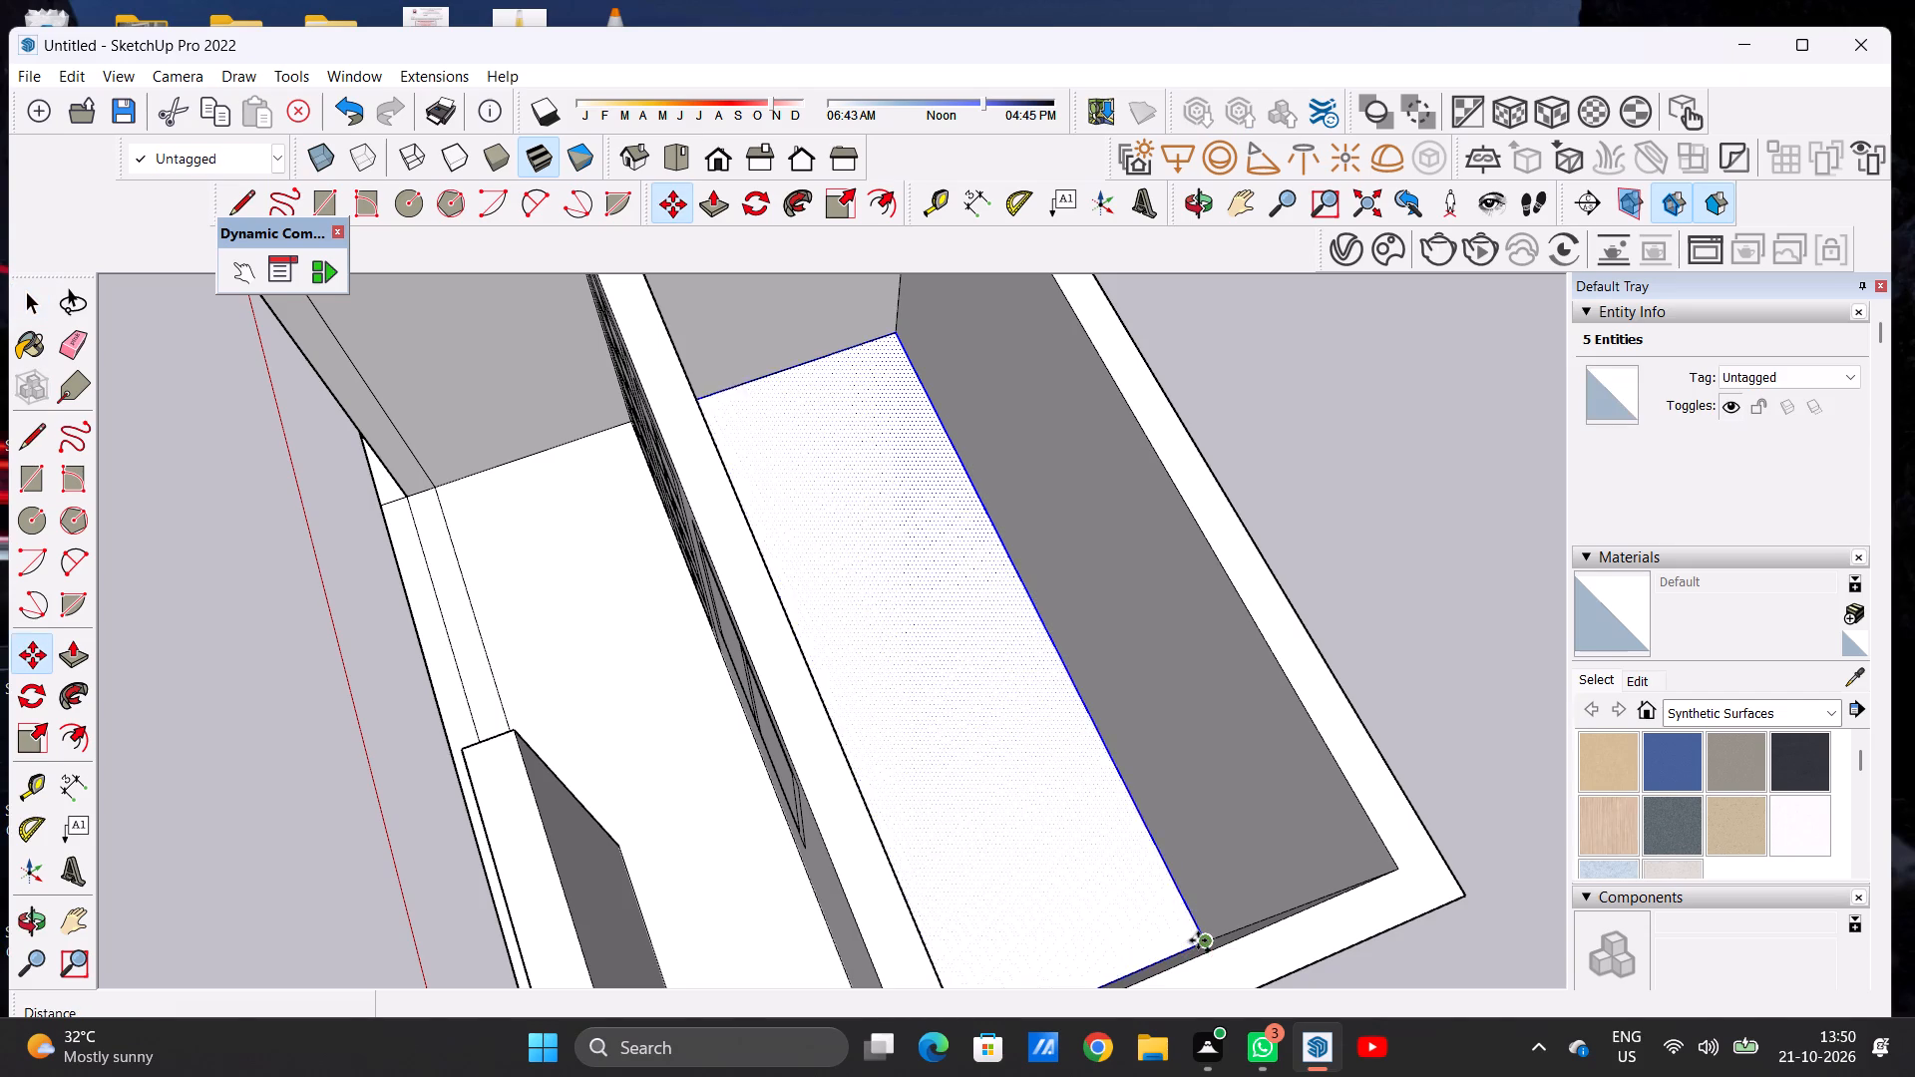
left_click(1395, 873)
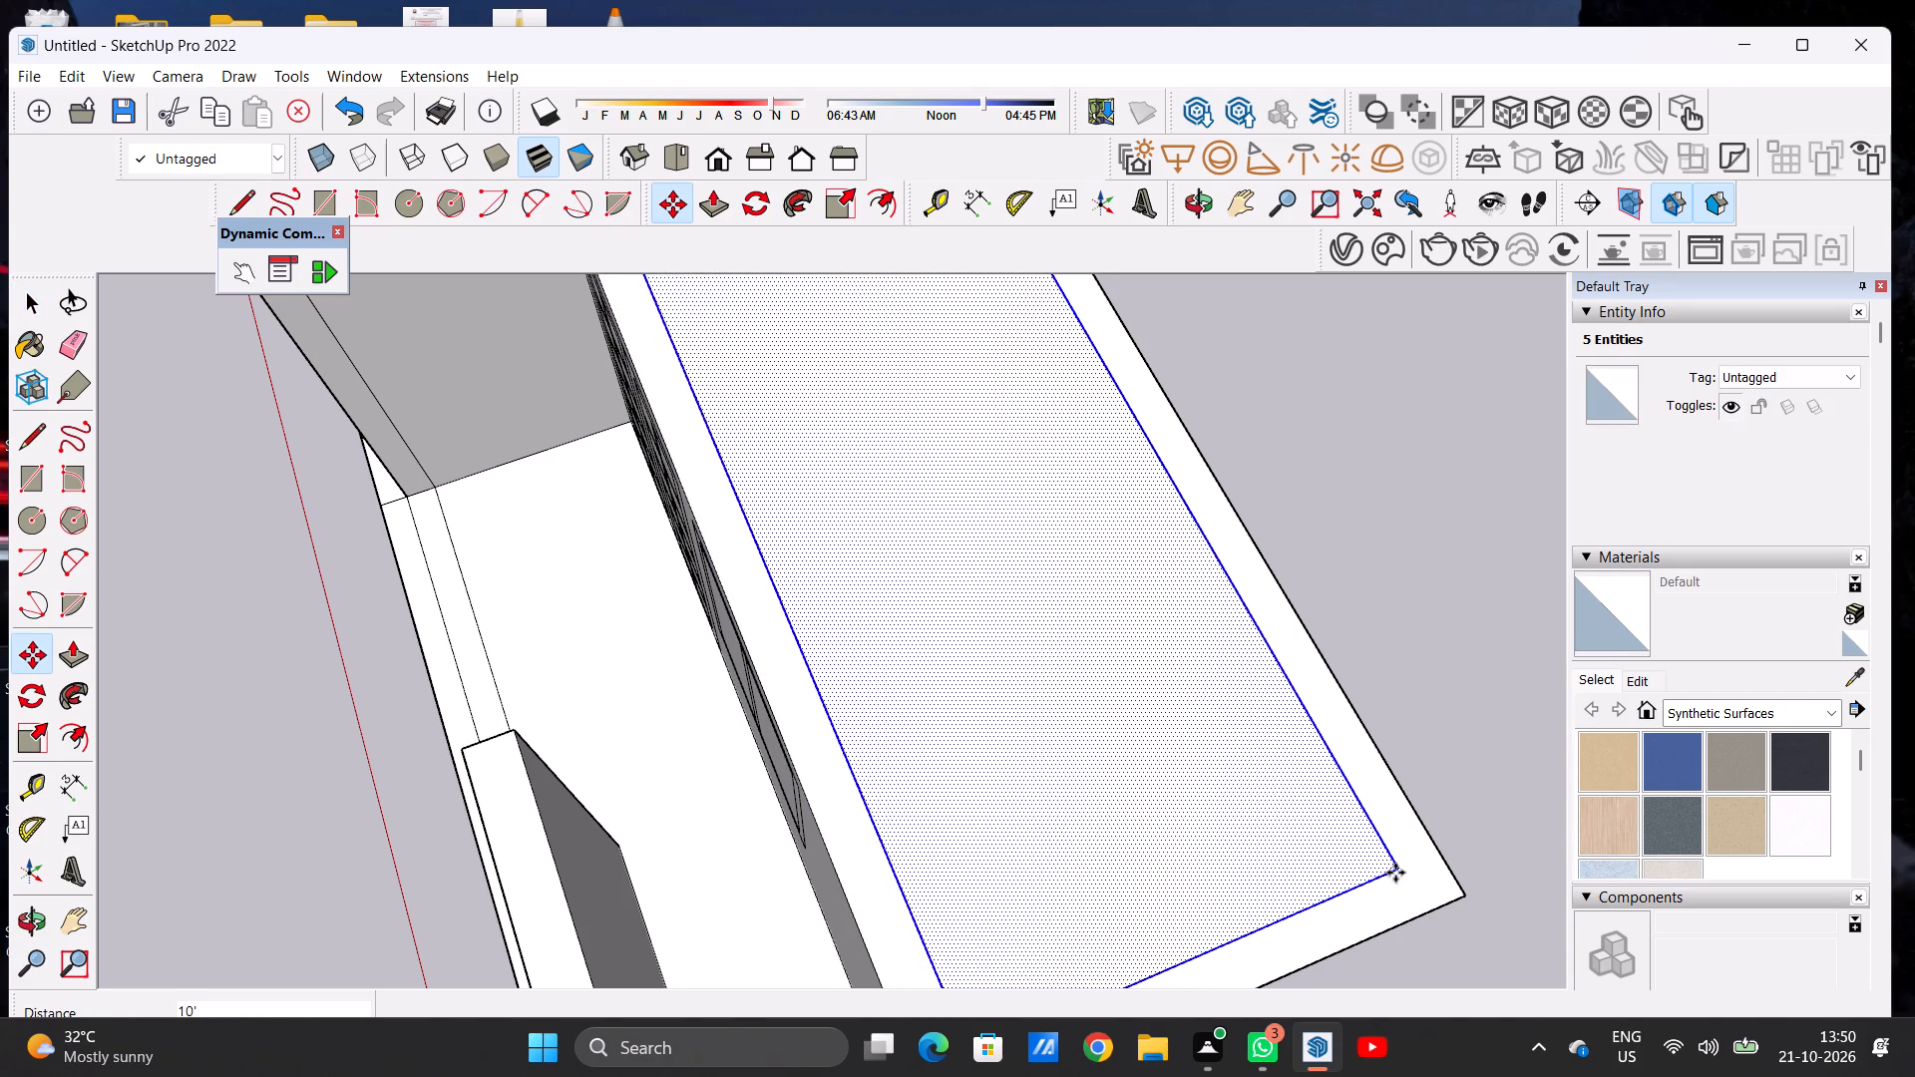
key("space")
left_click(1385, 665)
Inspect the roof, balcony, raised front wall and lower-storey front from above and from the front.
scroll(866, 758, "down", 5)
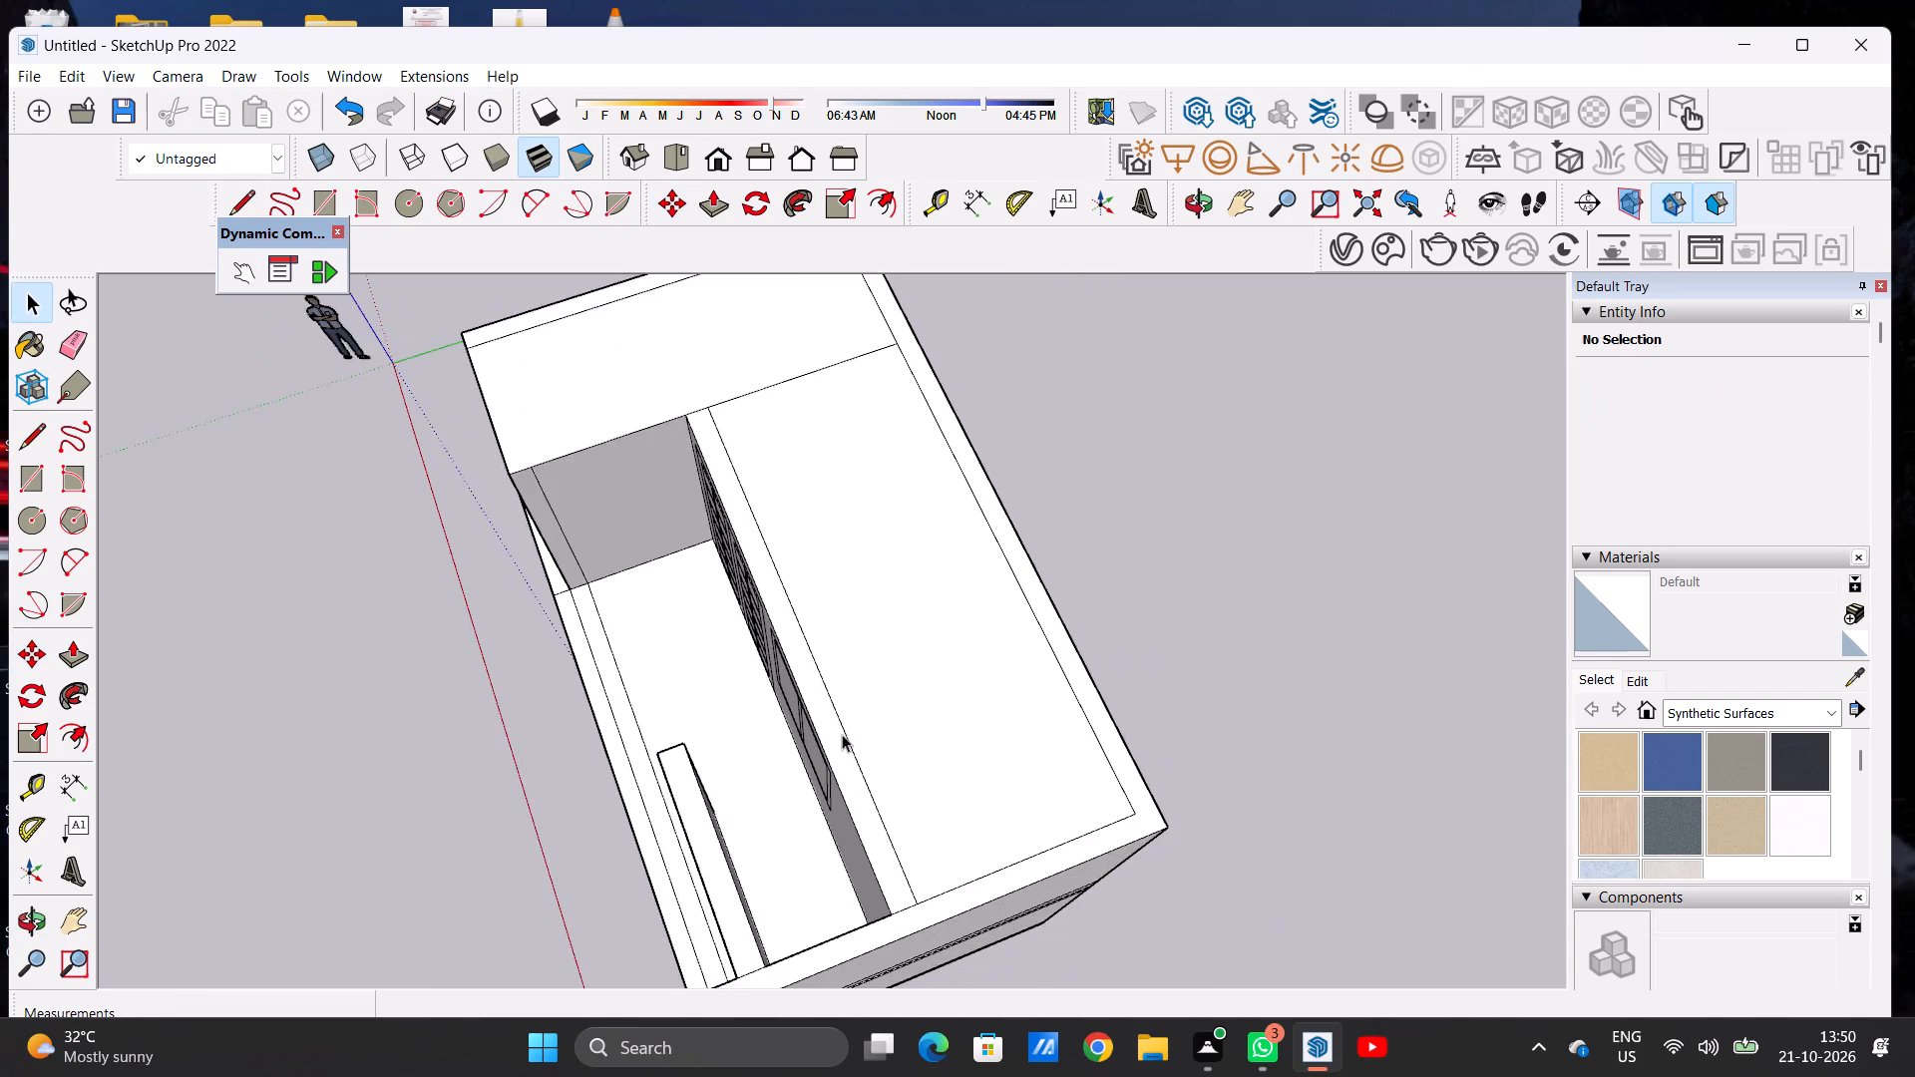
scroll(842, 734, "down", 6)
middle_click_drag(692, 793, 954, 672)
scroll(824, 768, "up", 3)
middle_click_drag(762, 831, 1150, 841)
scroll(957, 816, "up", 4)
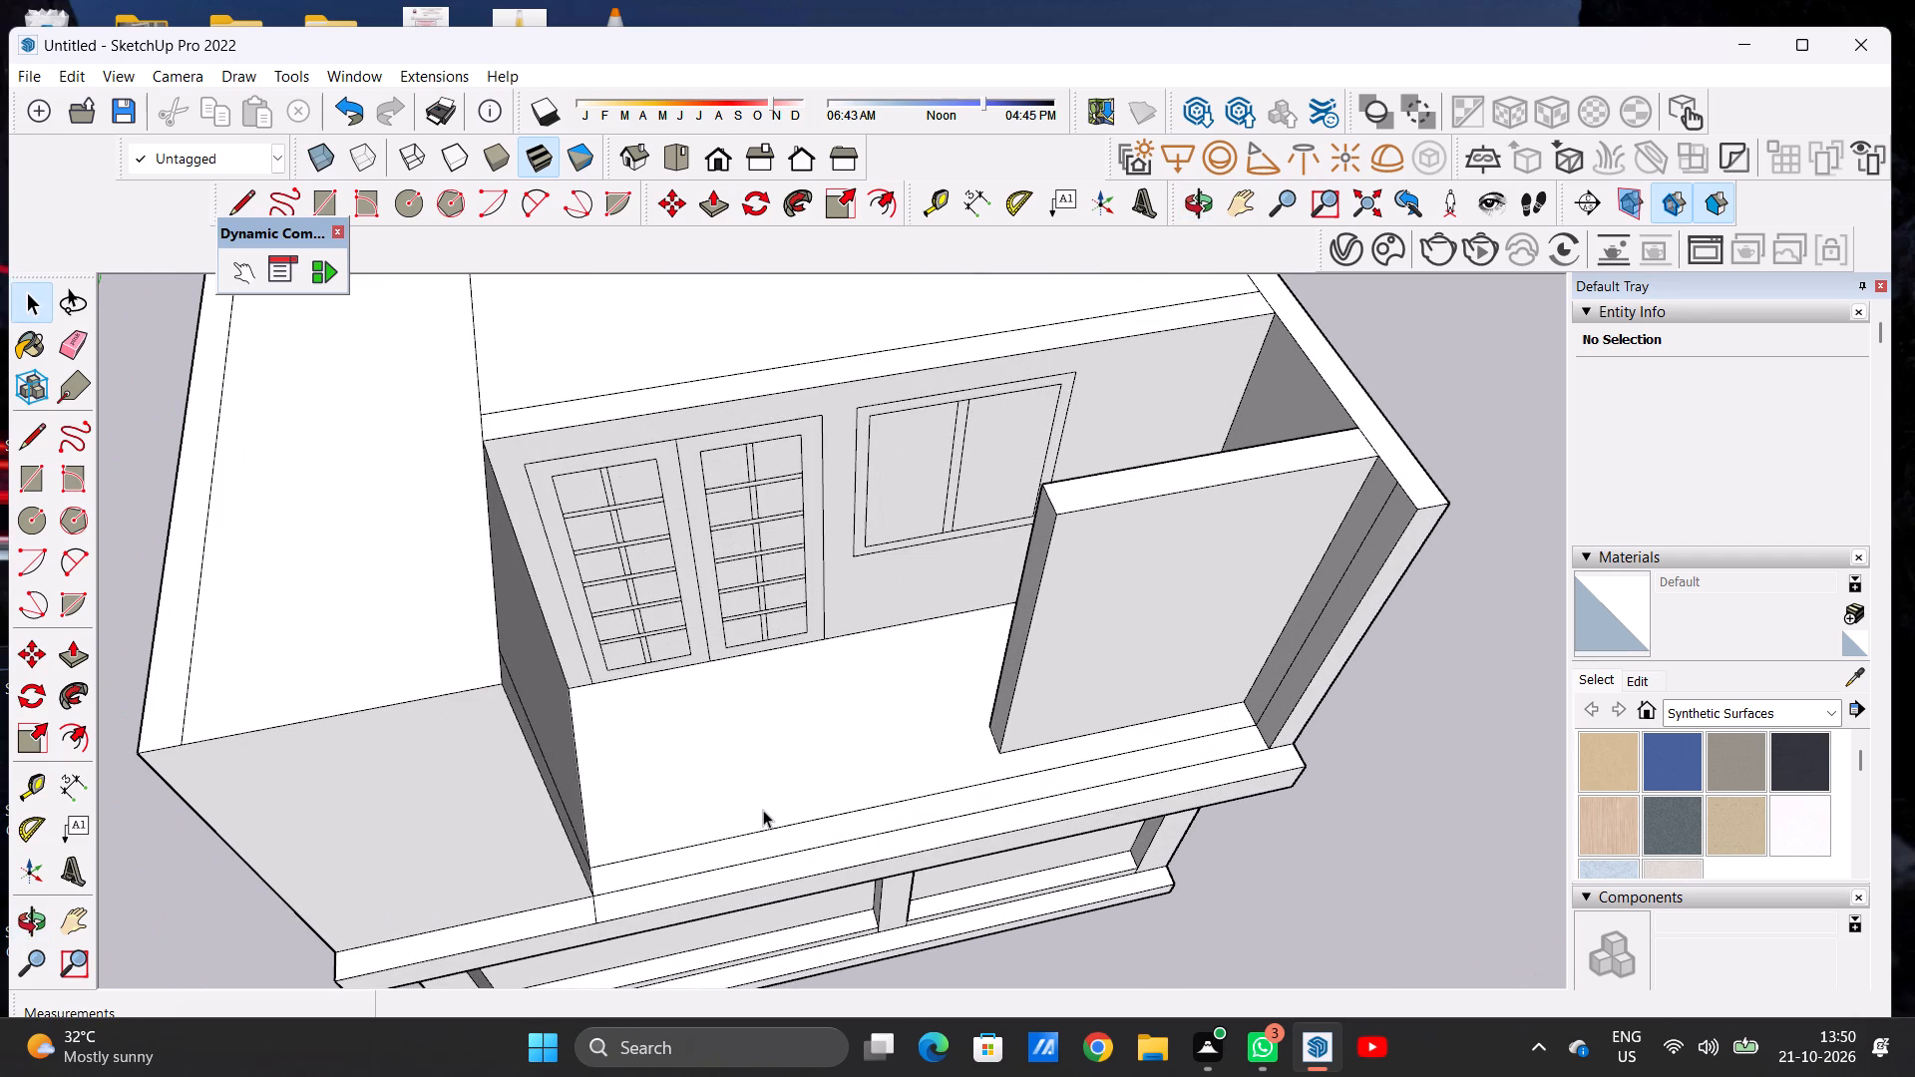
scroll(792, 743, "down", 3)
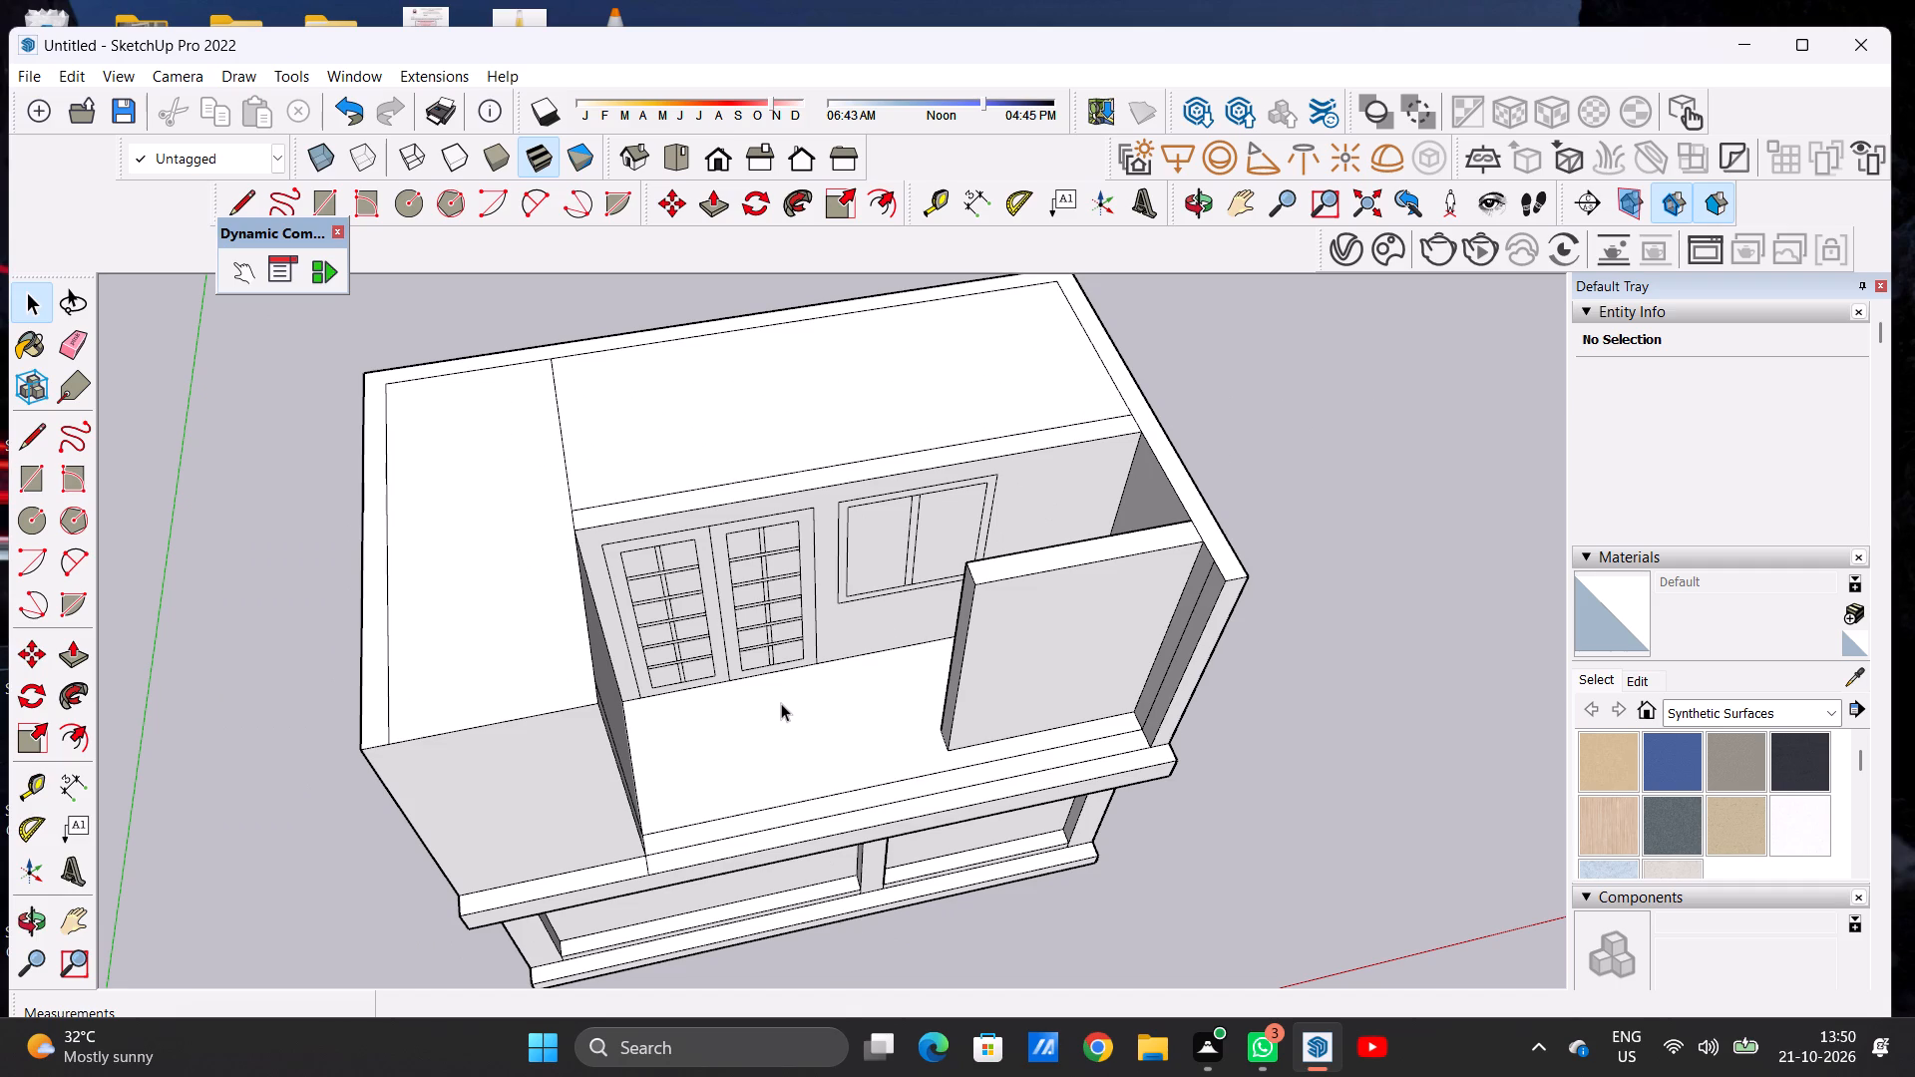
scroll(781, 703, "down", 3)
scroll(788, 750, "up", 1)
scroll(788, 750, "down", 1)
scroll(788, 750, "up", 4)
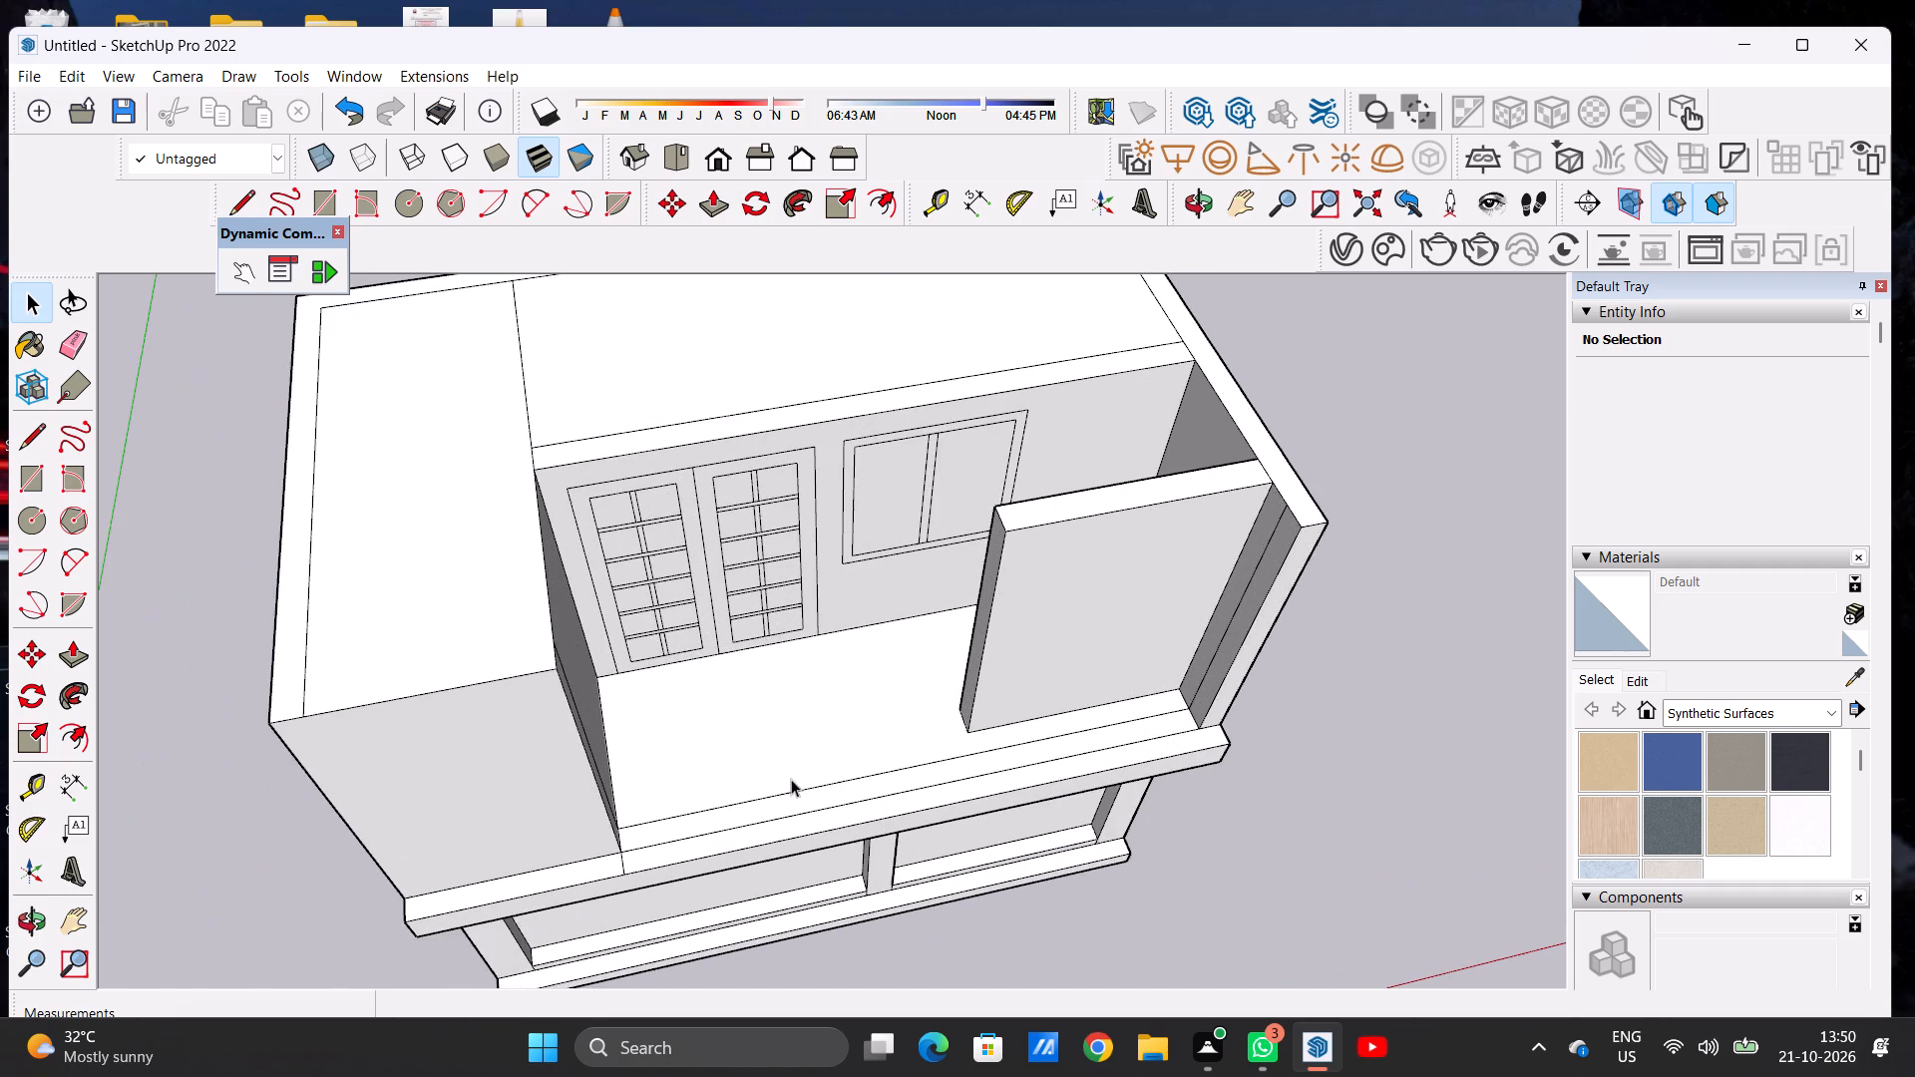
middle_click_drag(787, 772, 787, 647)
scroll(880, 773, "up", 1)
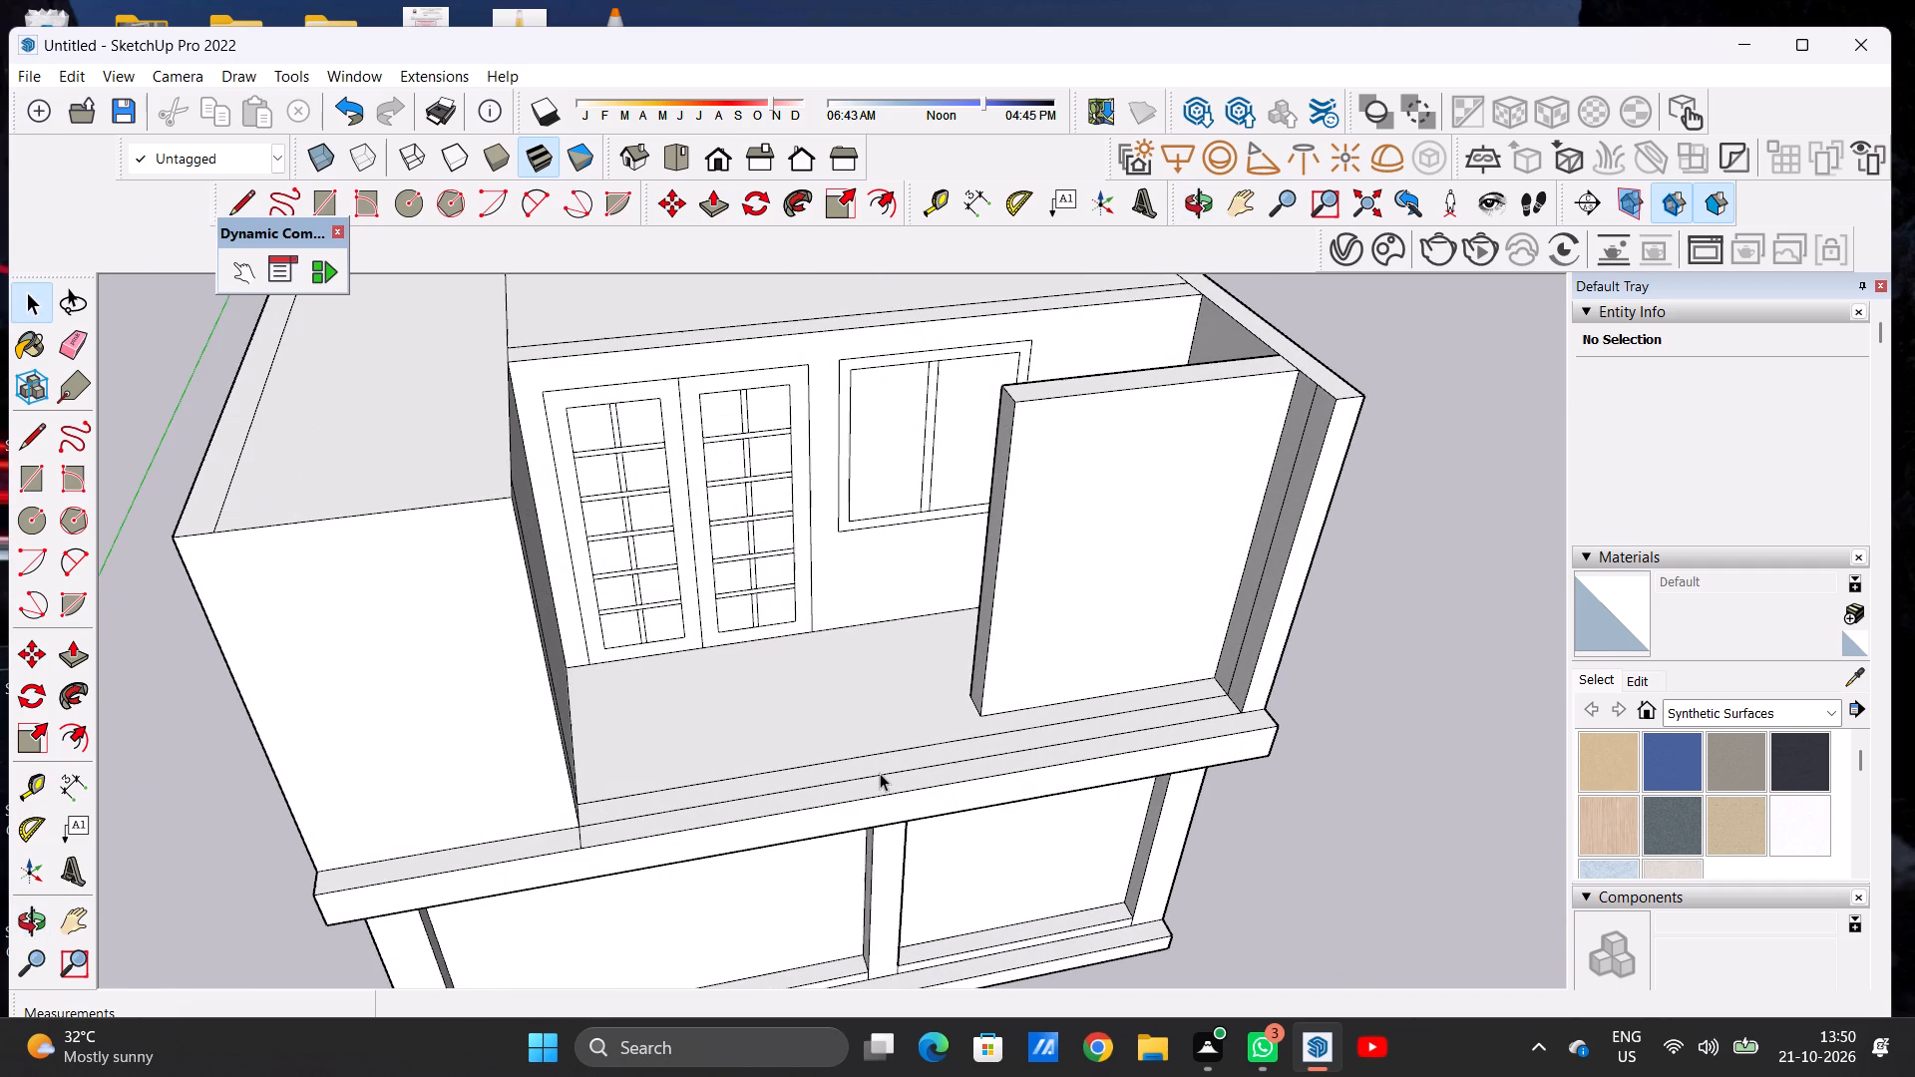
scroll(767, 739, "down", 5)
middle_click_drag(922, 732, 812, 509)
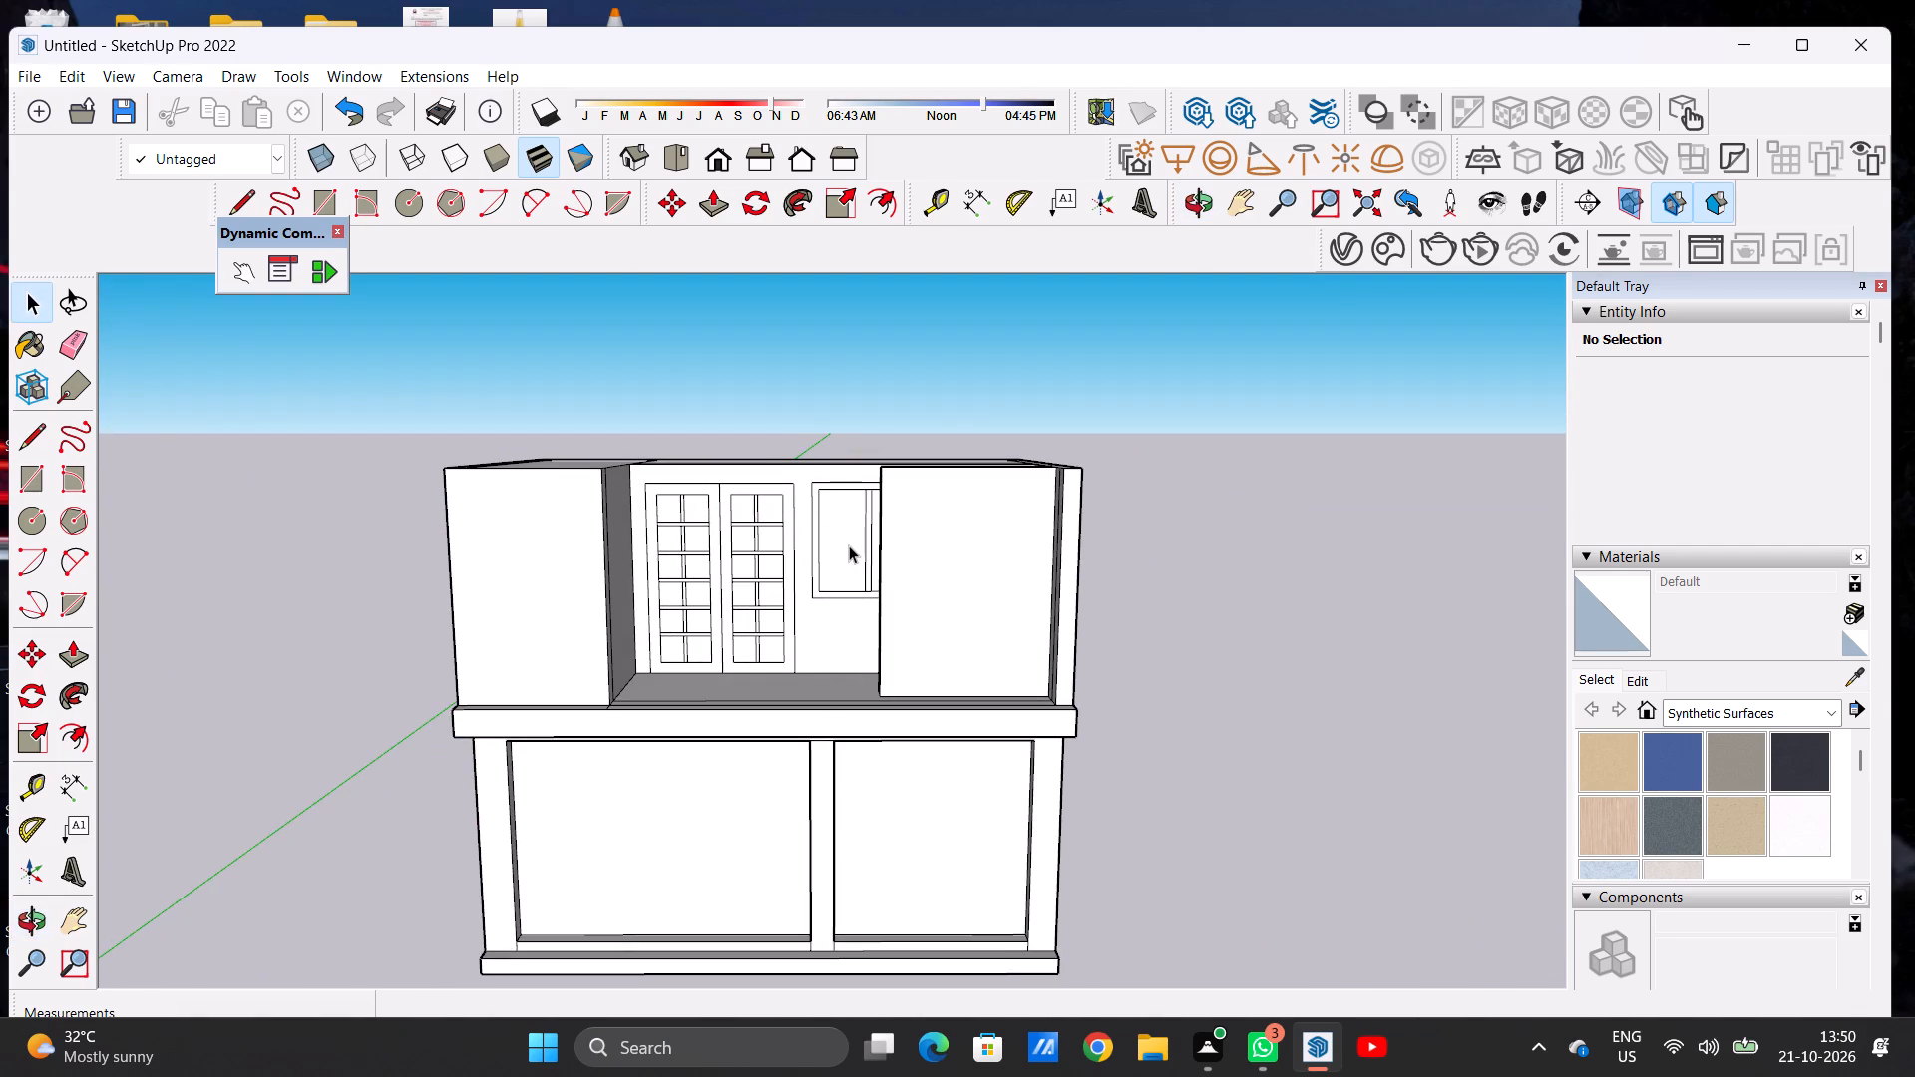
scroll(857, 563, "down", 2)
scroll(946, 621, "up", 5)
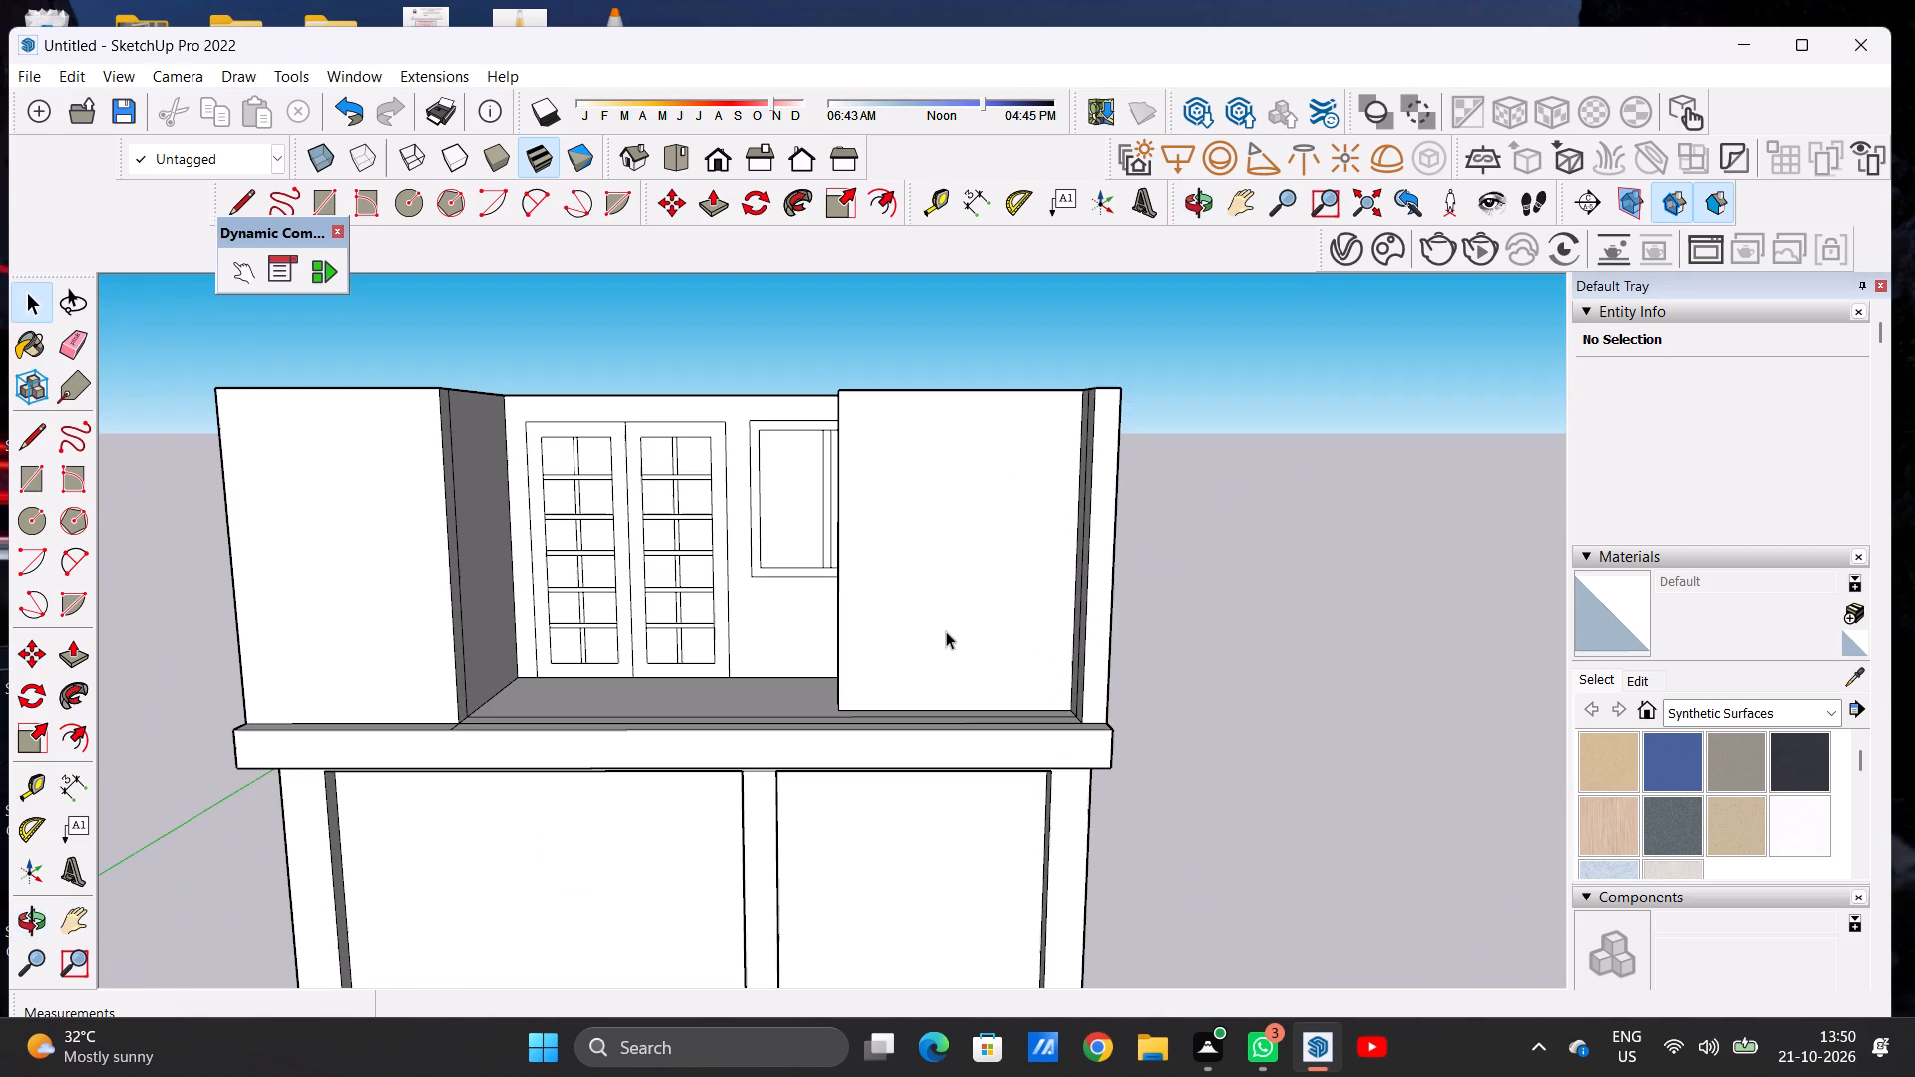
scroll(922, 626, "down", 3)
middle_click_drag(921, 623, 923, 629)
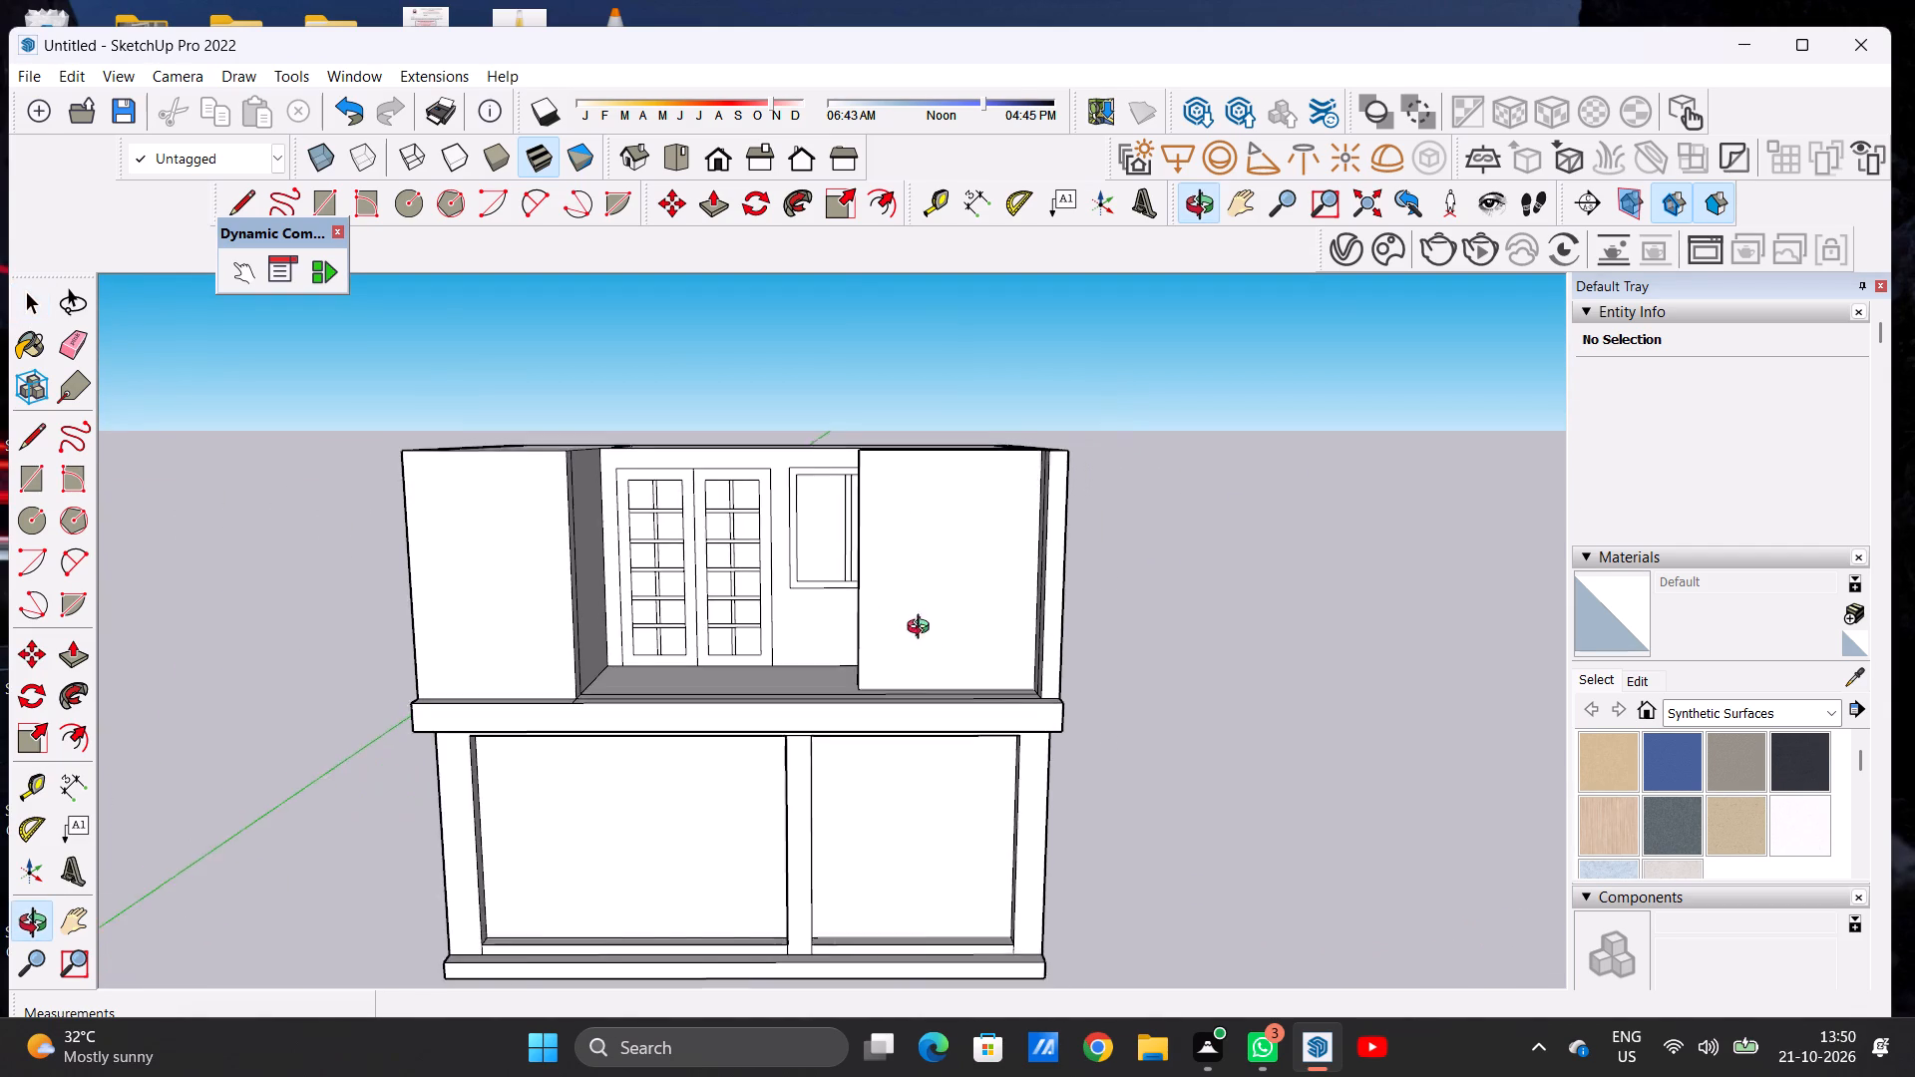
middle_click_drag(923, 629, 947, 741)
scroll(916, 688, "up", 2)
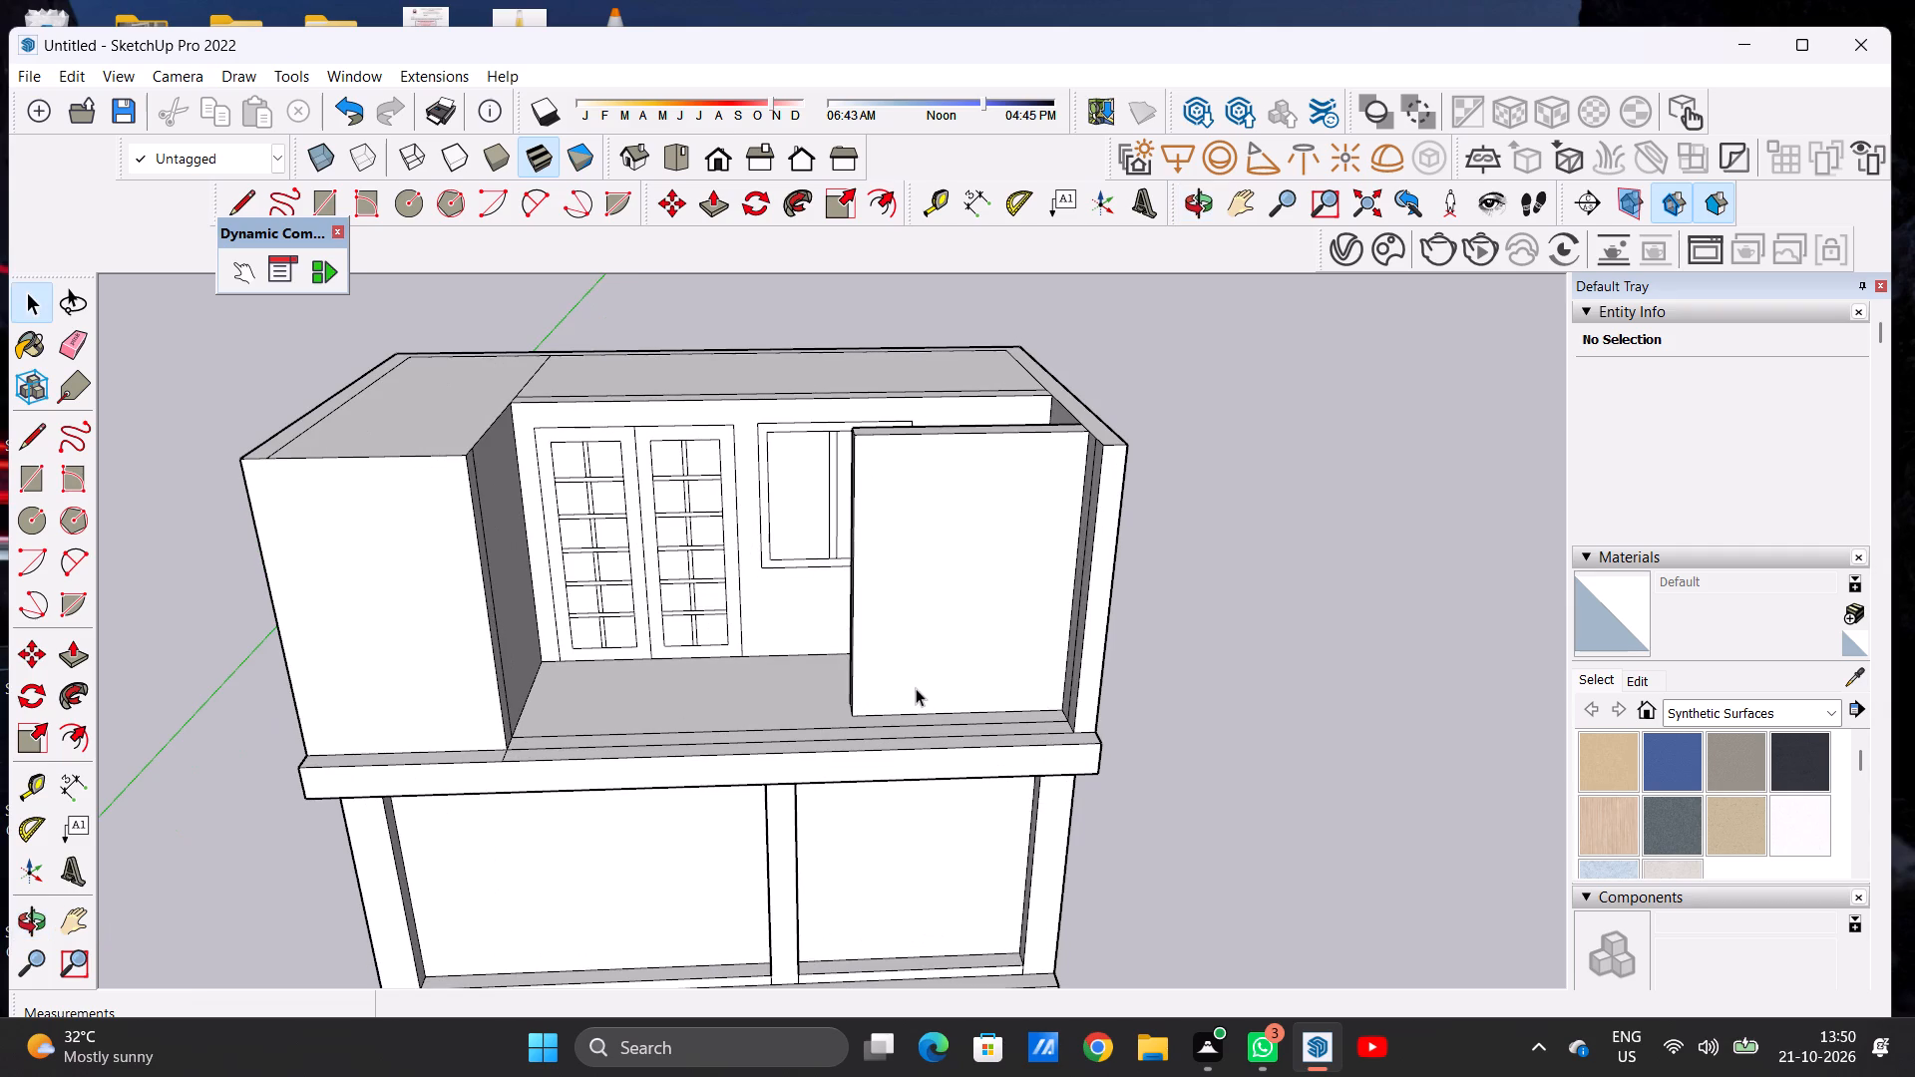
scroll(814, 690, "down", 5)
middle_click_drag(896, 690, 873, 646)
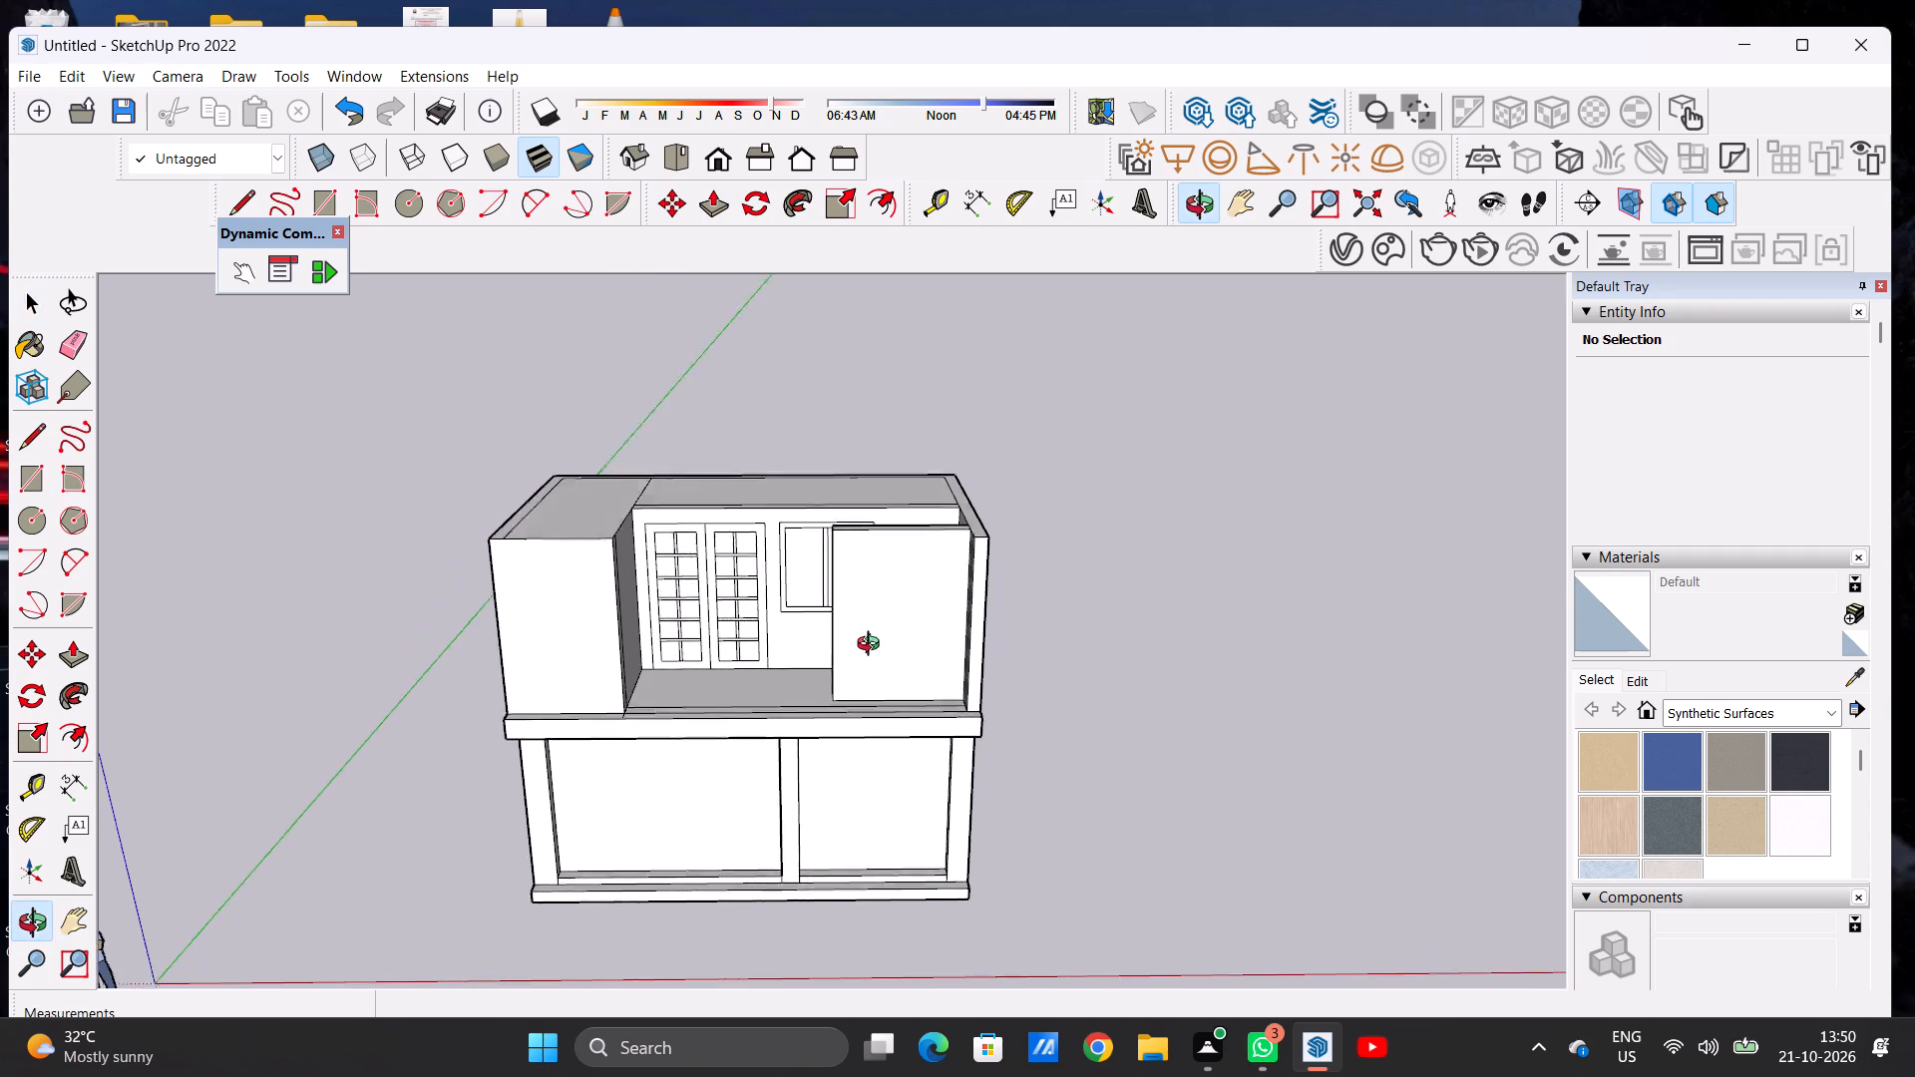
Examine the raised balcony wall beside the door and window in perspective and in the standard Front view.
middle_click_drag(873, 646, 868, 633)
middle_click_drag(873, 661, 871, 643)
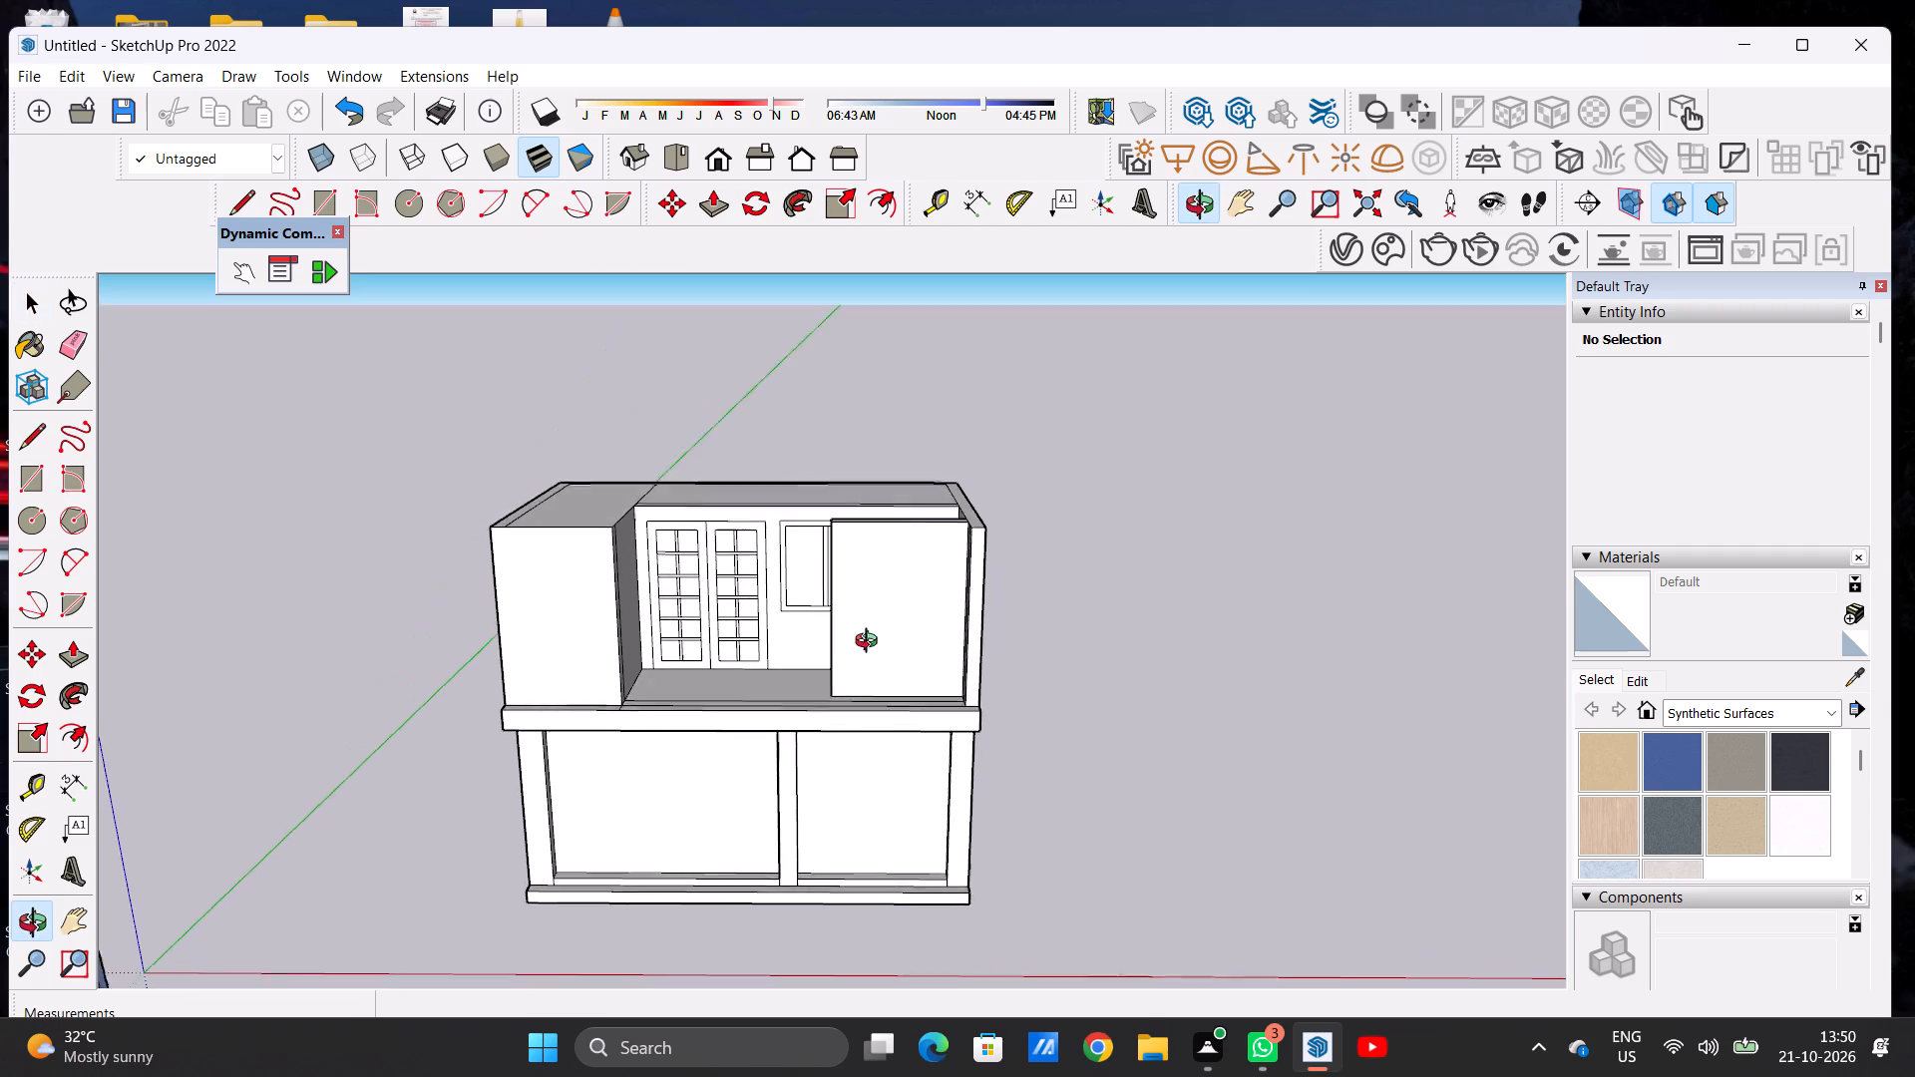
middle_click_drag(871, 643, 871, 630)
scroll(866, 647, "up", 5)
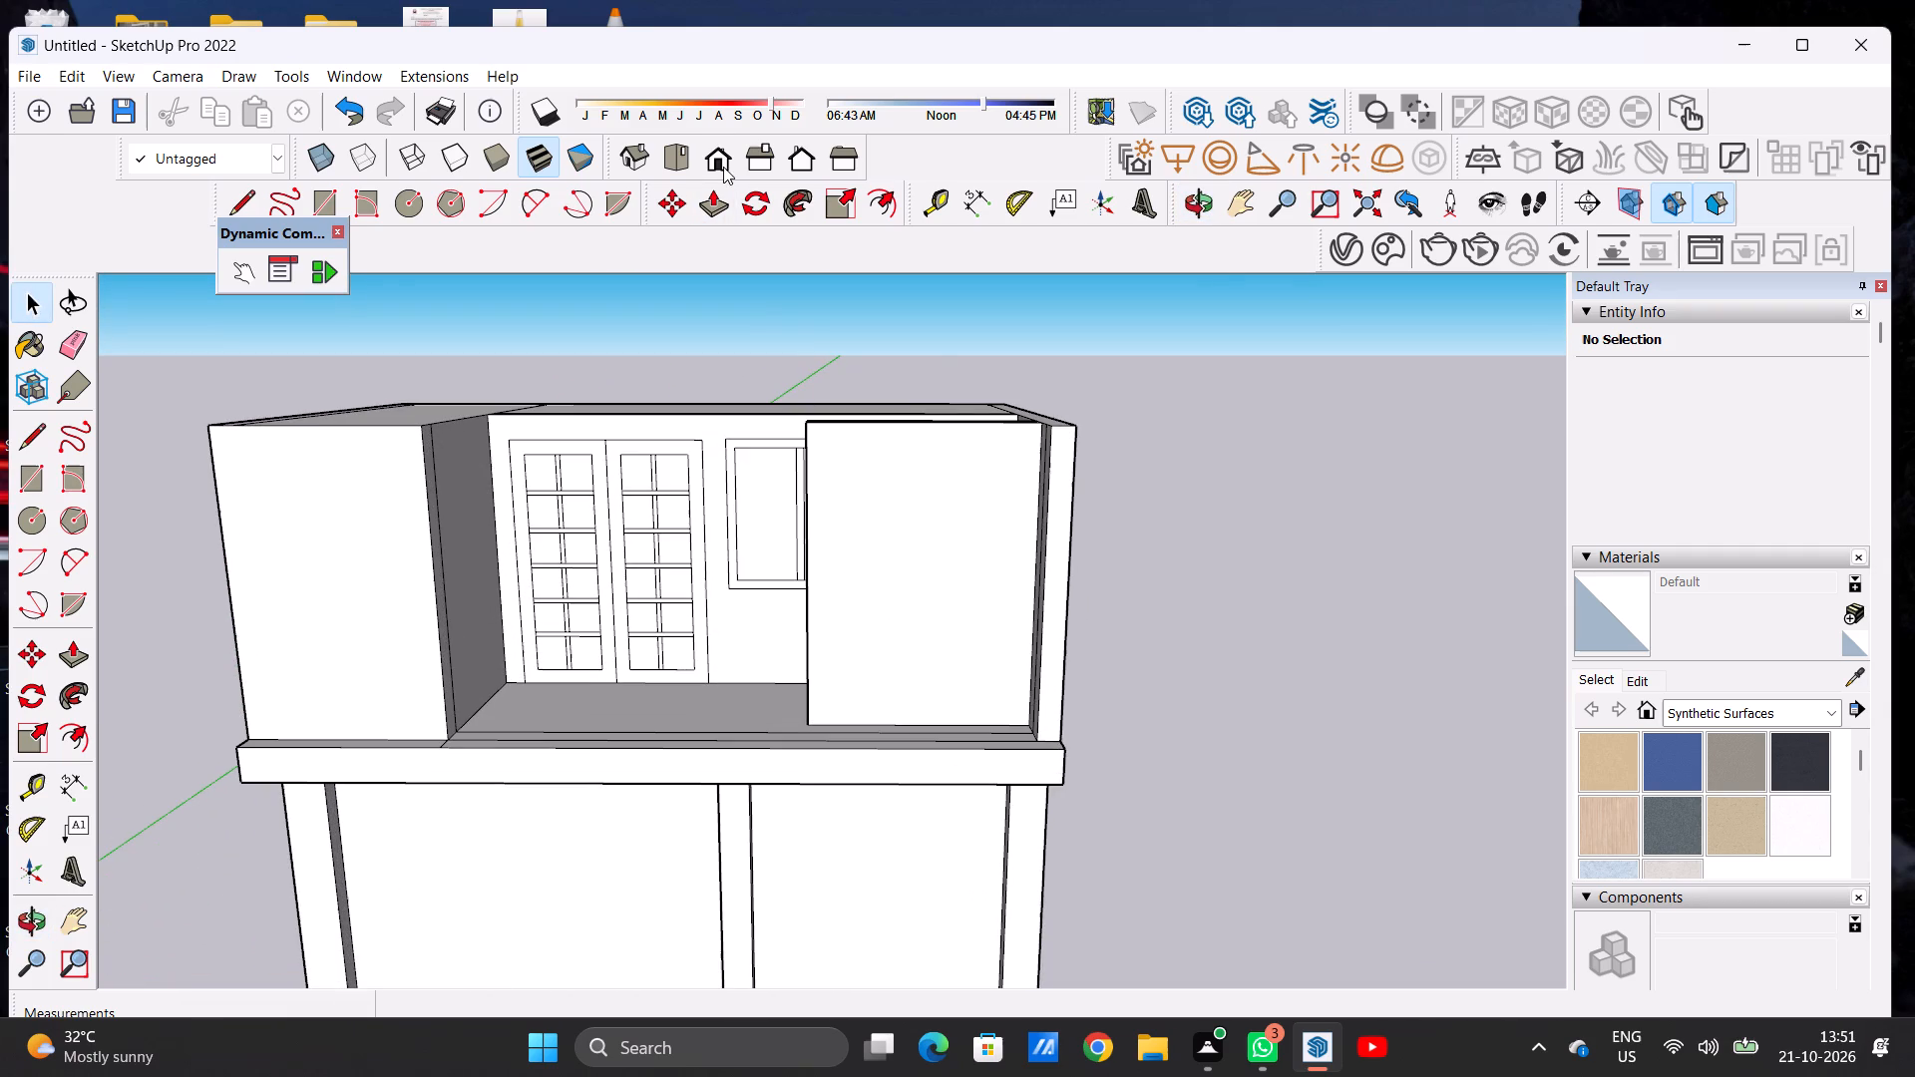
left_click(721, 162)
scroll(1195, 349, "up", 3)
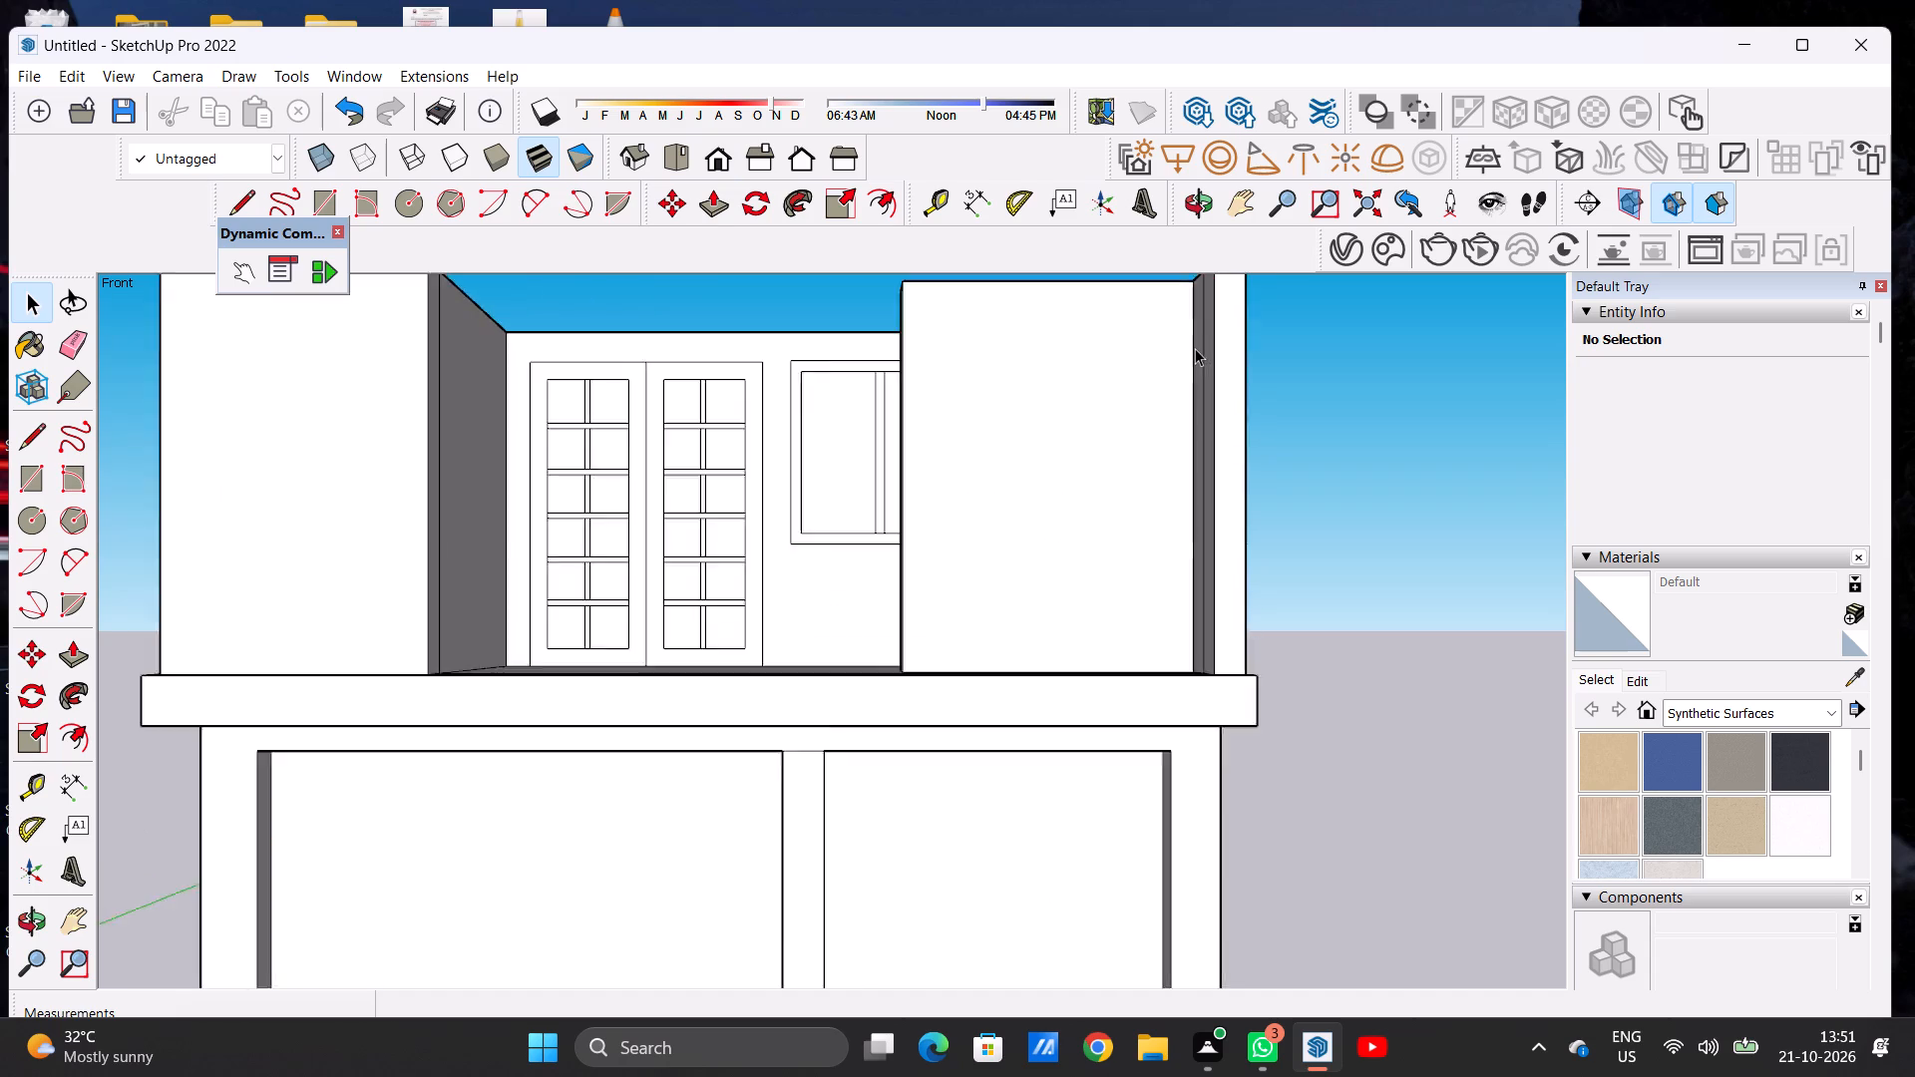
scroll(1195, 348, "up", 2)
scroll(1011, 504, "down", 7)
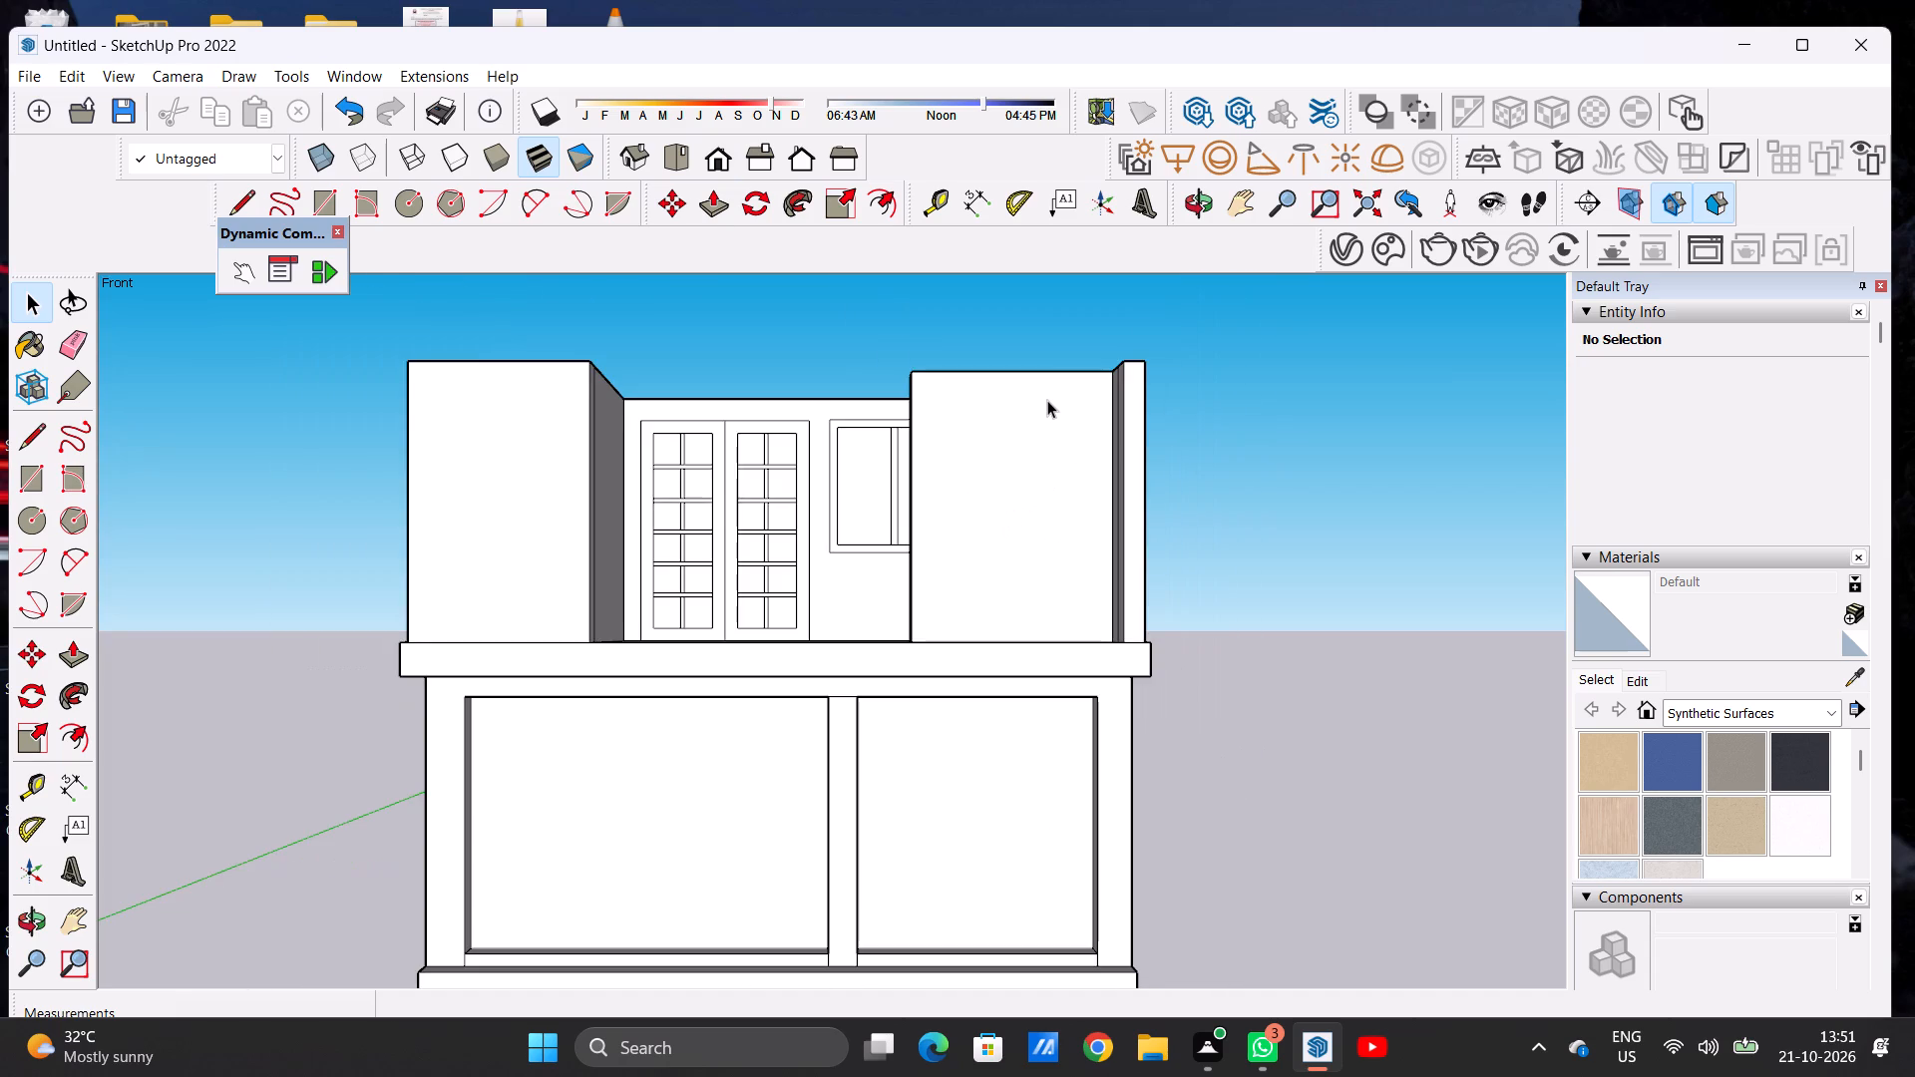
scroll(1047, 400, "up", 6)
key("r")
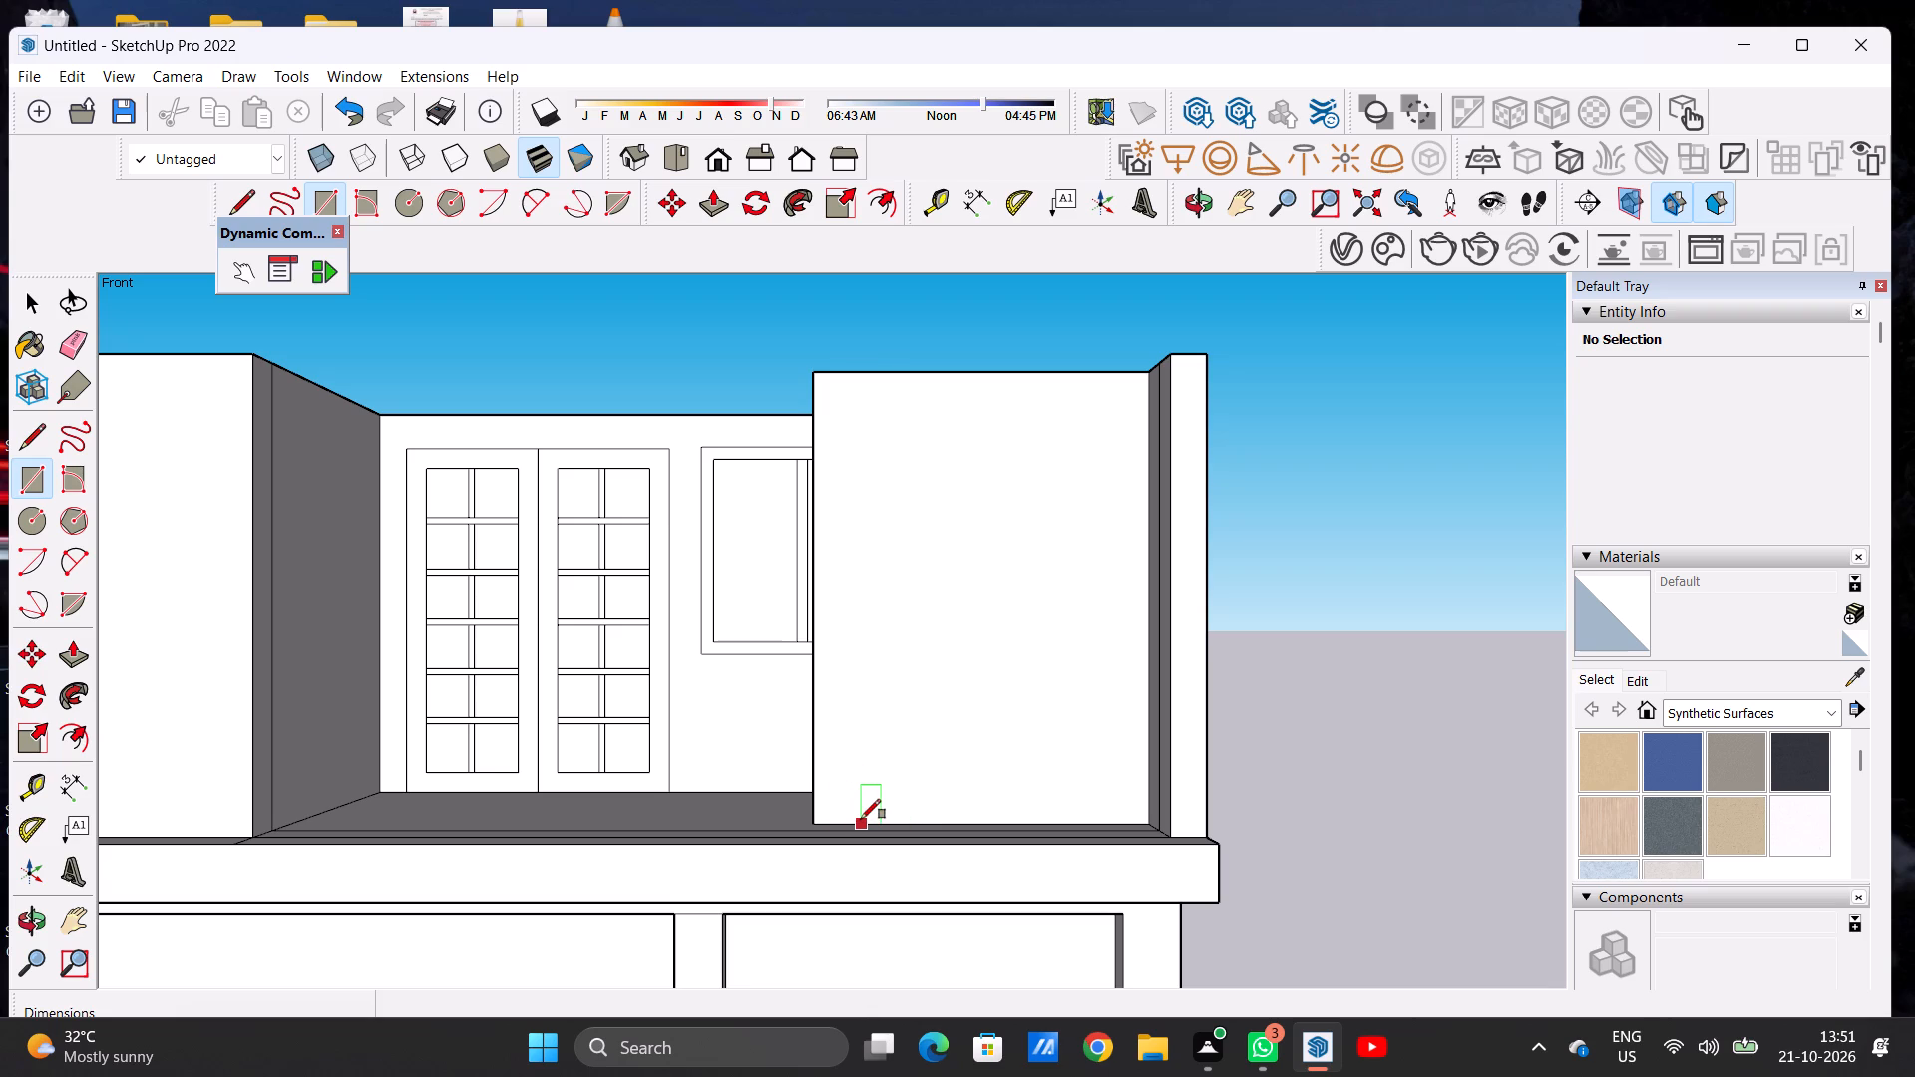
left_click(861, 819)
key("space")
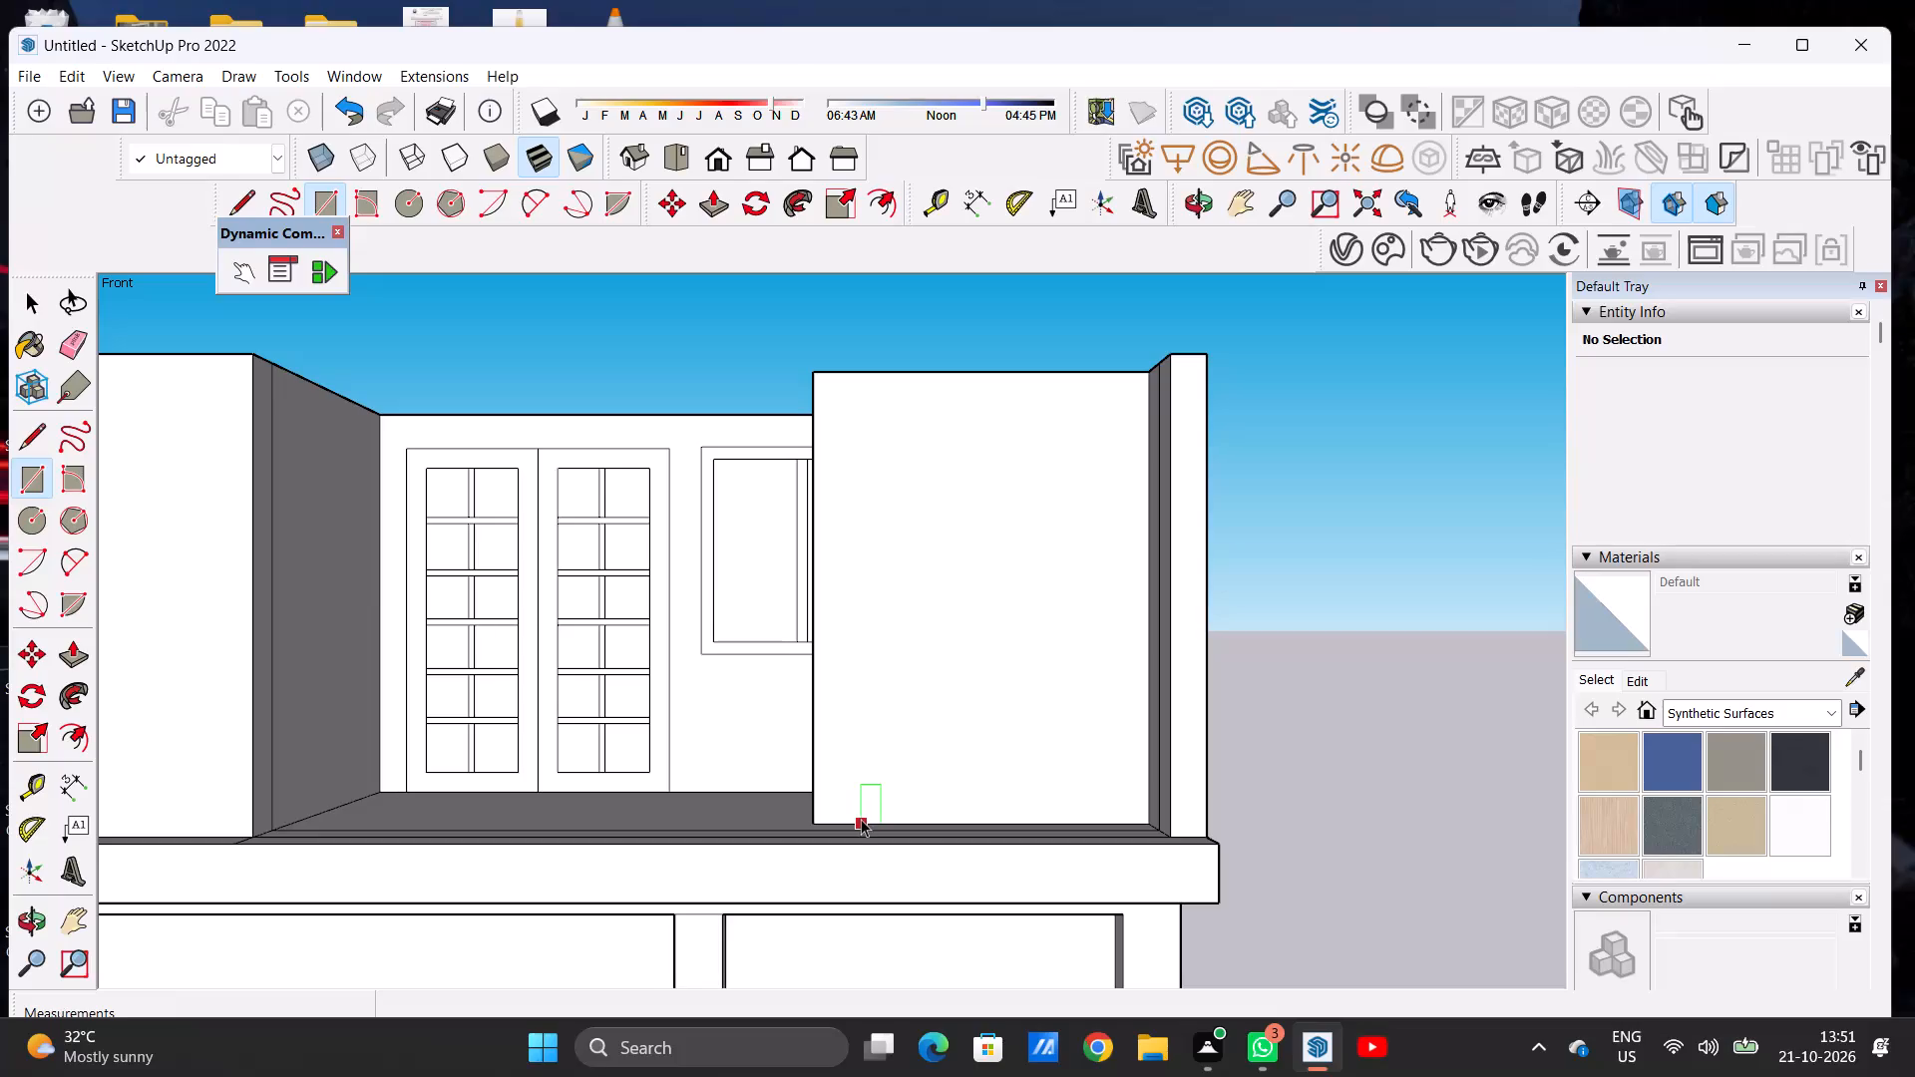
Push/Pull the free end face of the raised balcony wall about 5 11/16" outward, extending the wall across the window towards the door.
scroll(826, 769, "down", 5)
middle_click_drag(741, 708, 947, 905)
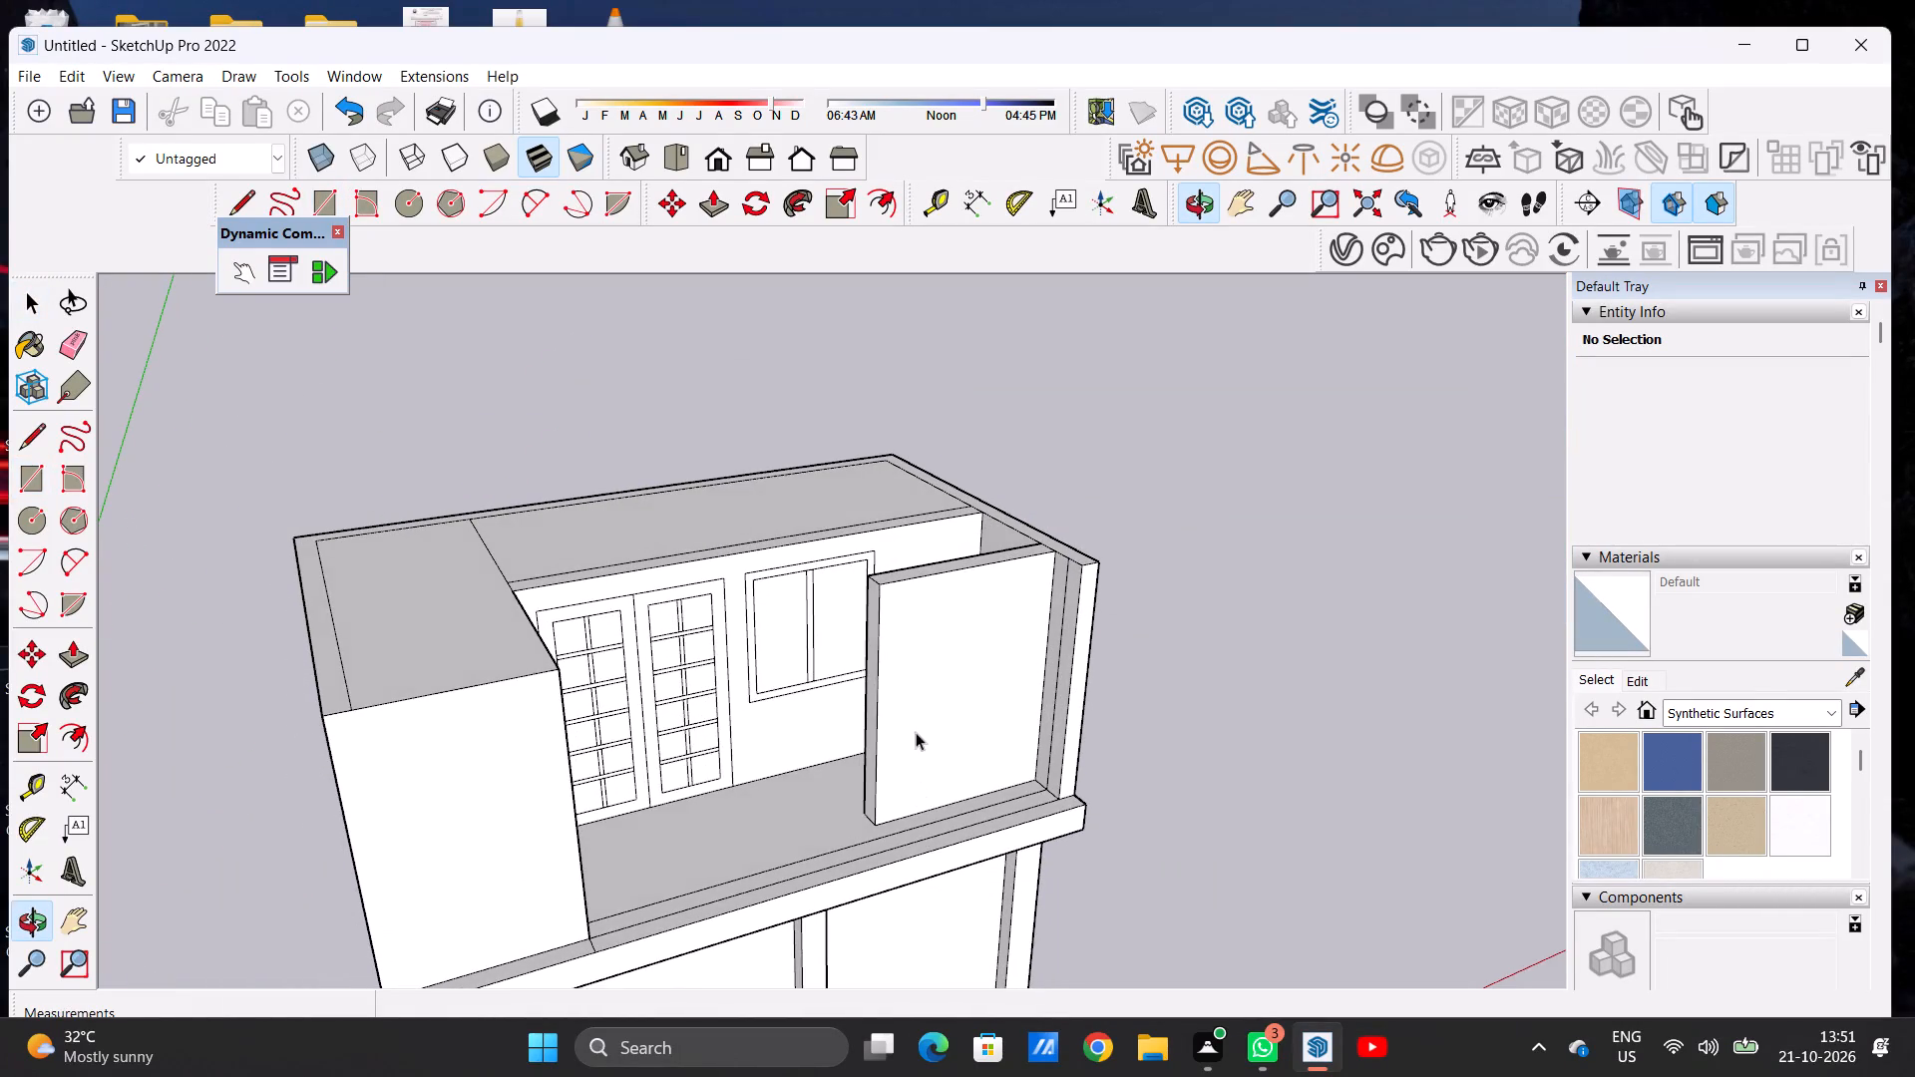
scroll(889, 646, "up", 7)
key("p")
scroll(866, 585, "up", 3)
scroll(866, 583, "down", 1)
scroll(866, 583, "up", 2)
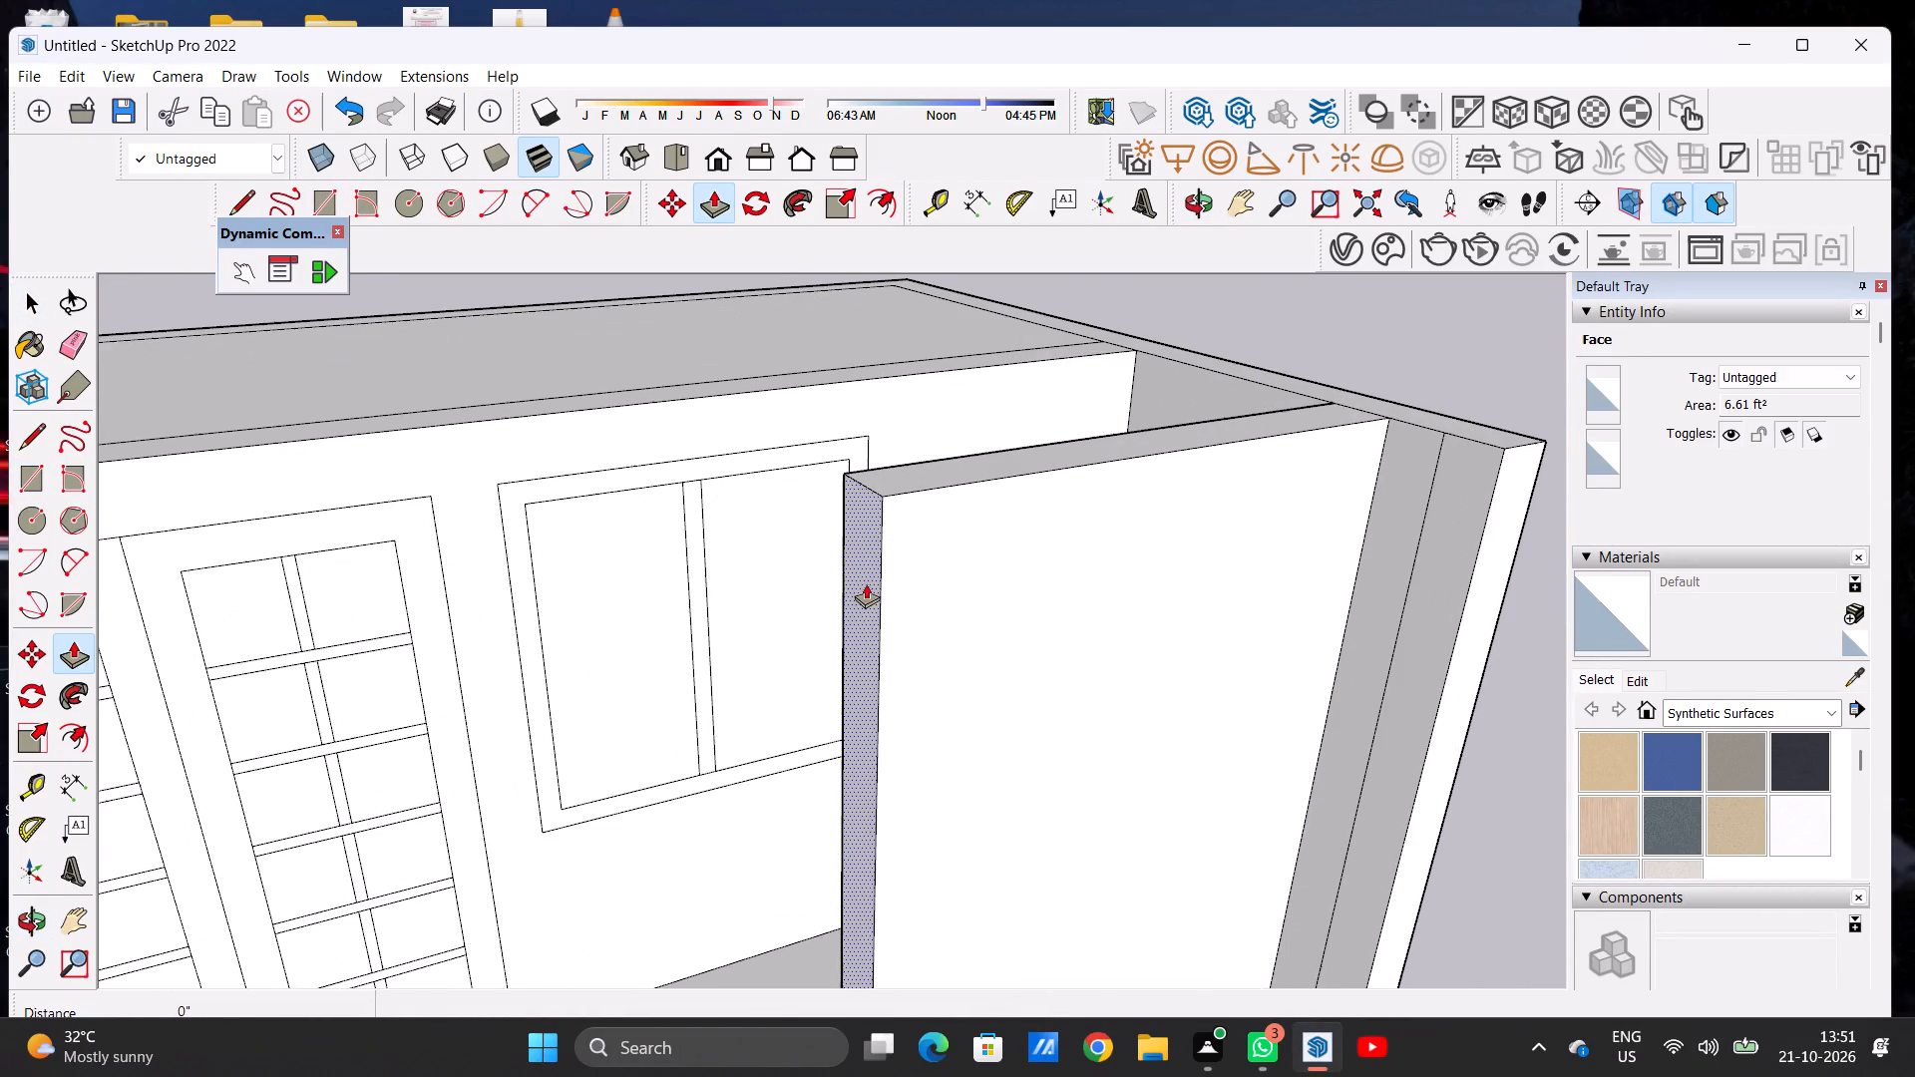
left_click(866, 583)
left_click(824, 574)
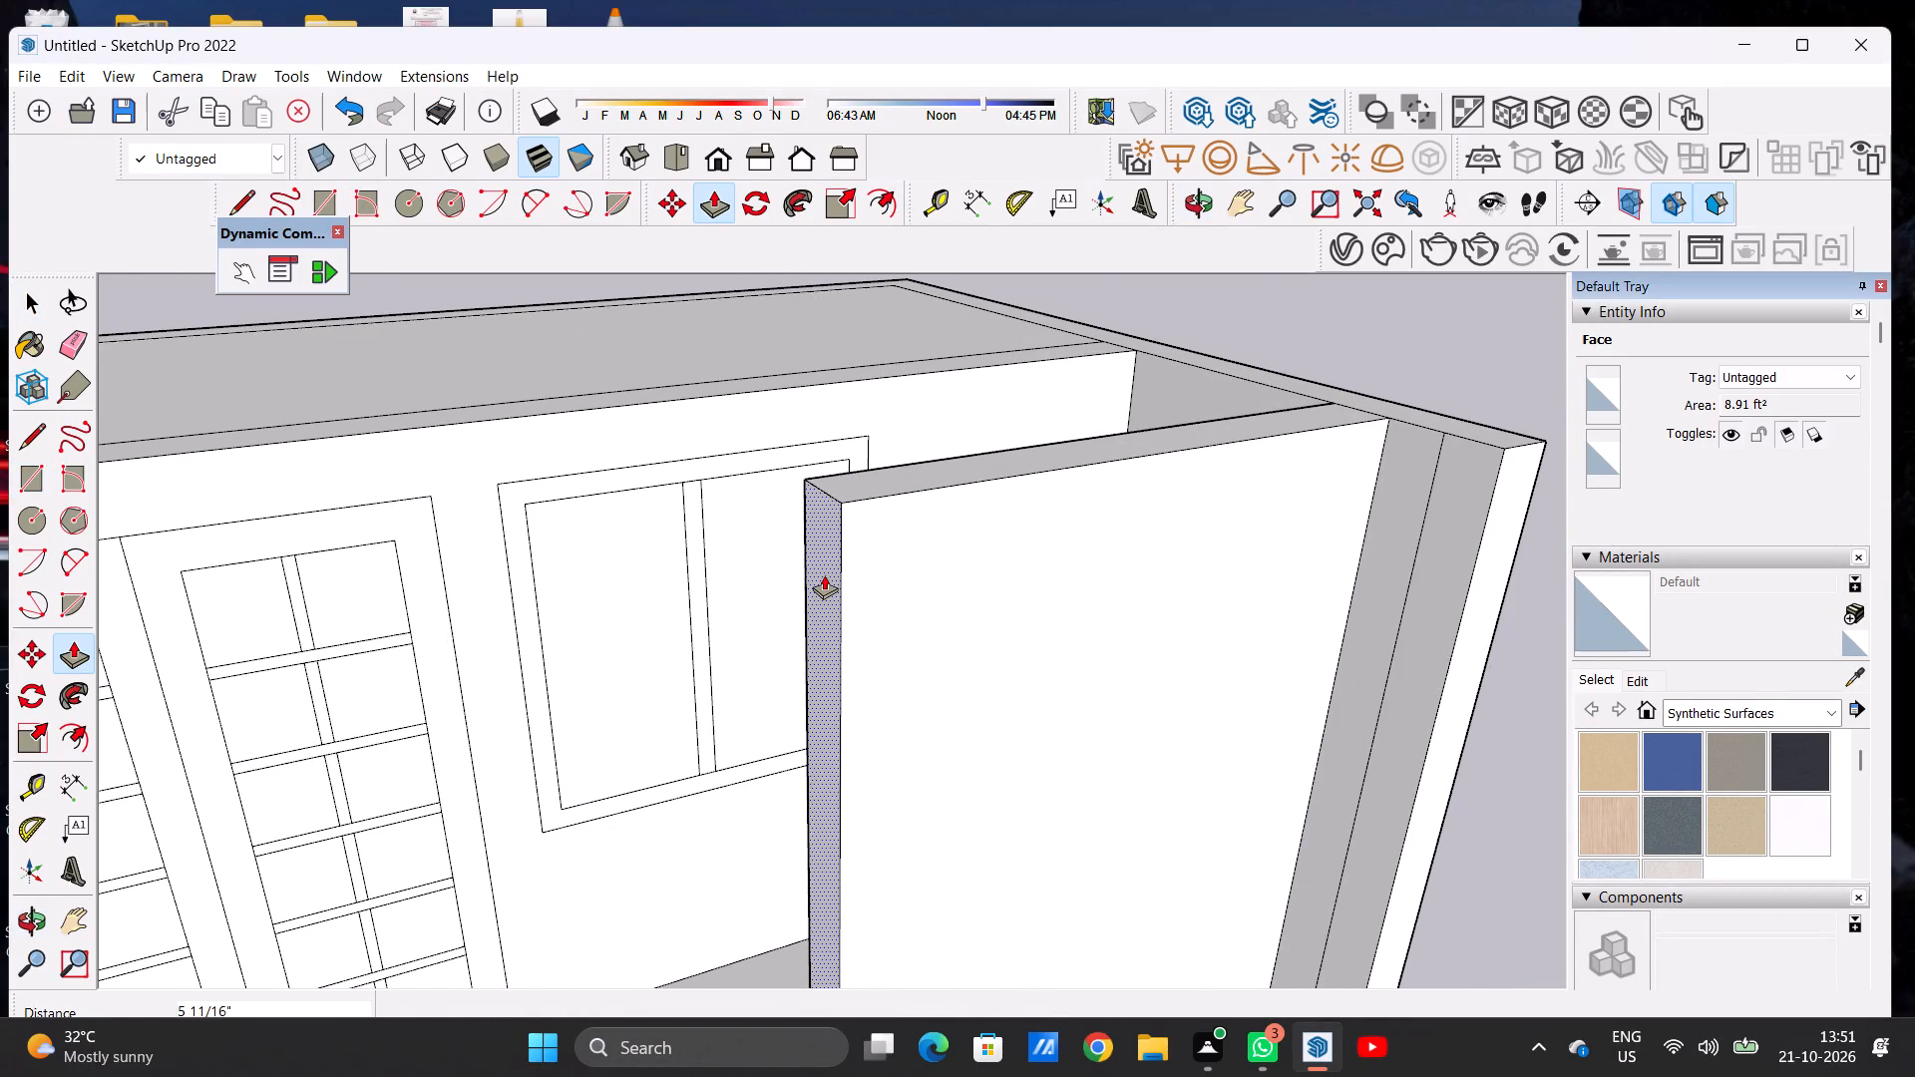
key("space")
In the standard Front view, draw an upright rectangle about 6 3/4" by 4' 7 1/2" on the balcony wall's base, near its free end.
scroll(748, 682, "down", 7)
scroll(748, 682, "up", 1)
scroll(747, 685, "down", 7)
middle_click_drag(803, 703, 547, 592)
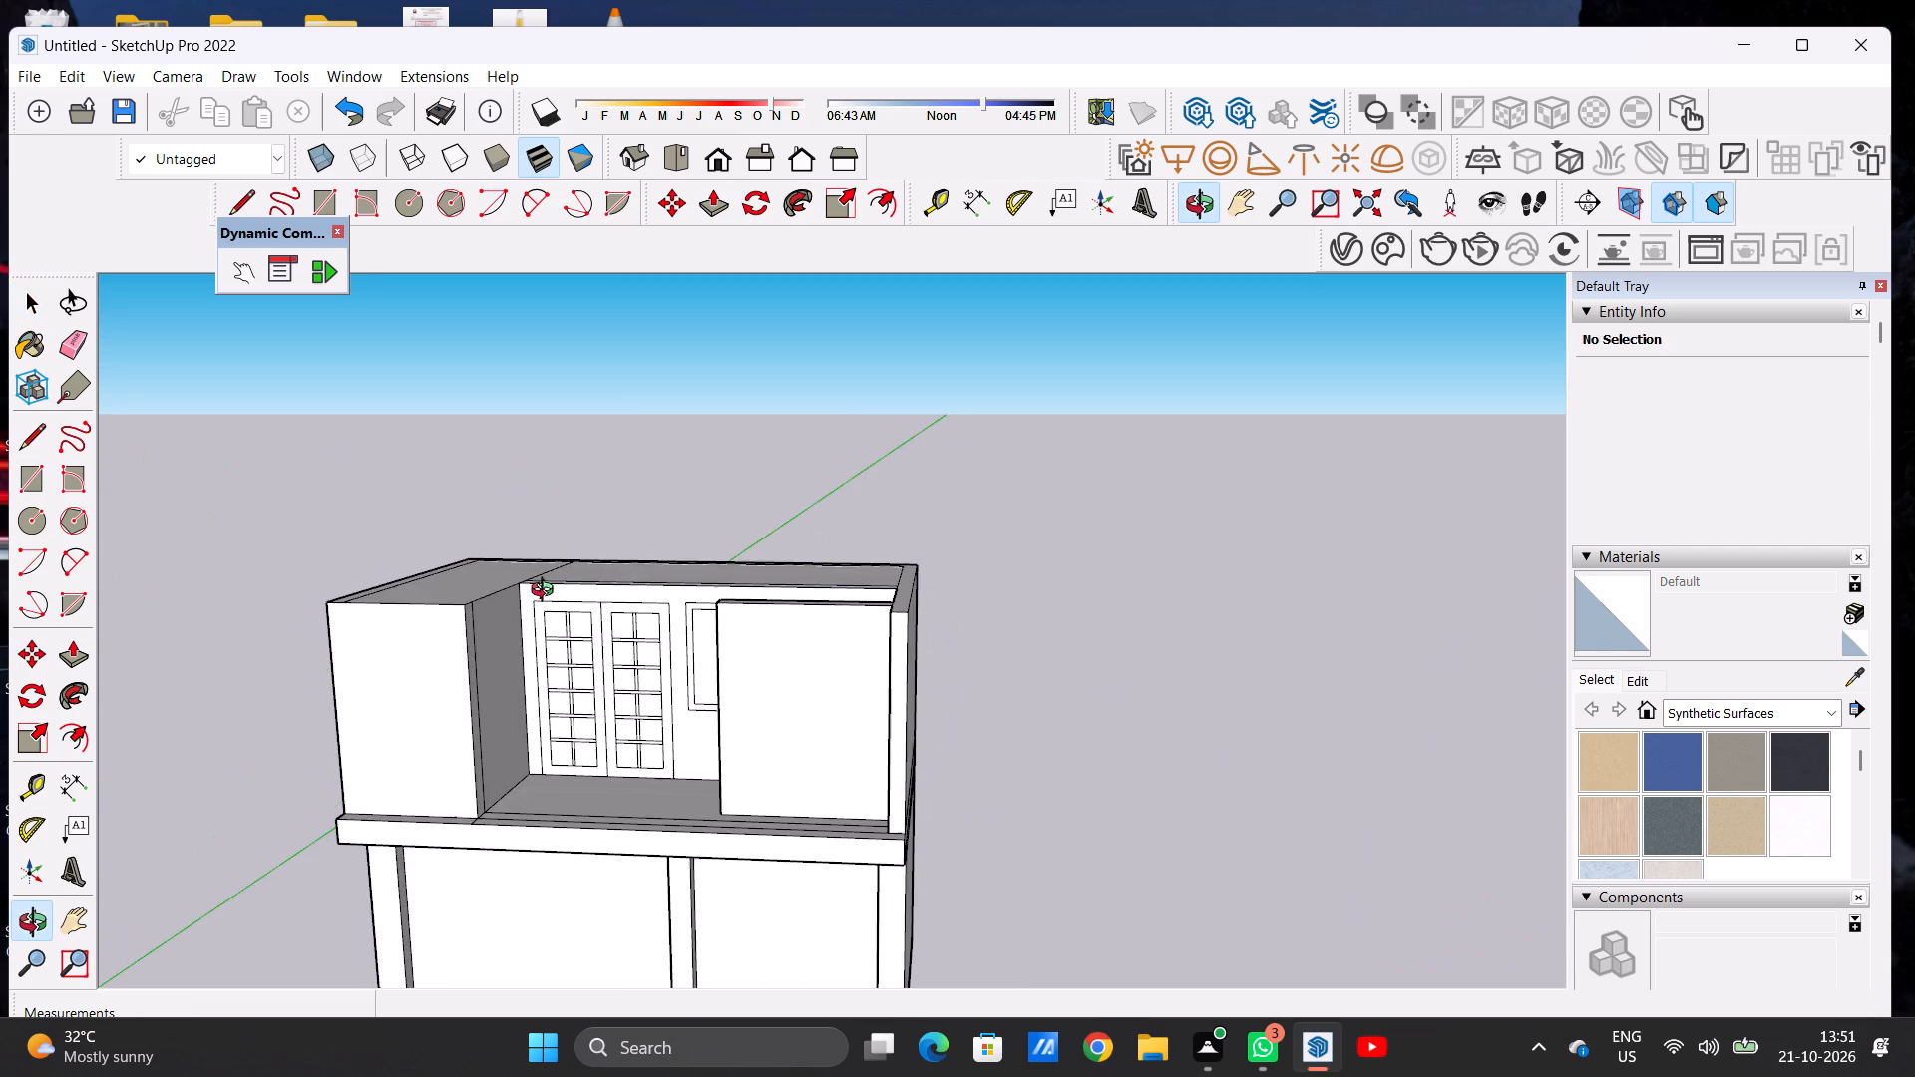
middle_click_drag(547, 592, 636, 538)
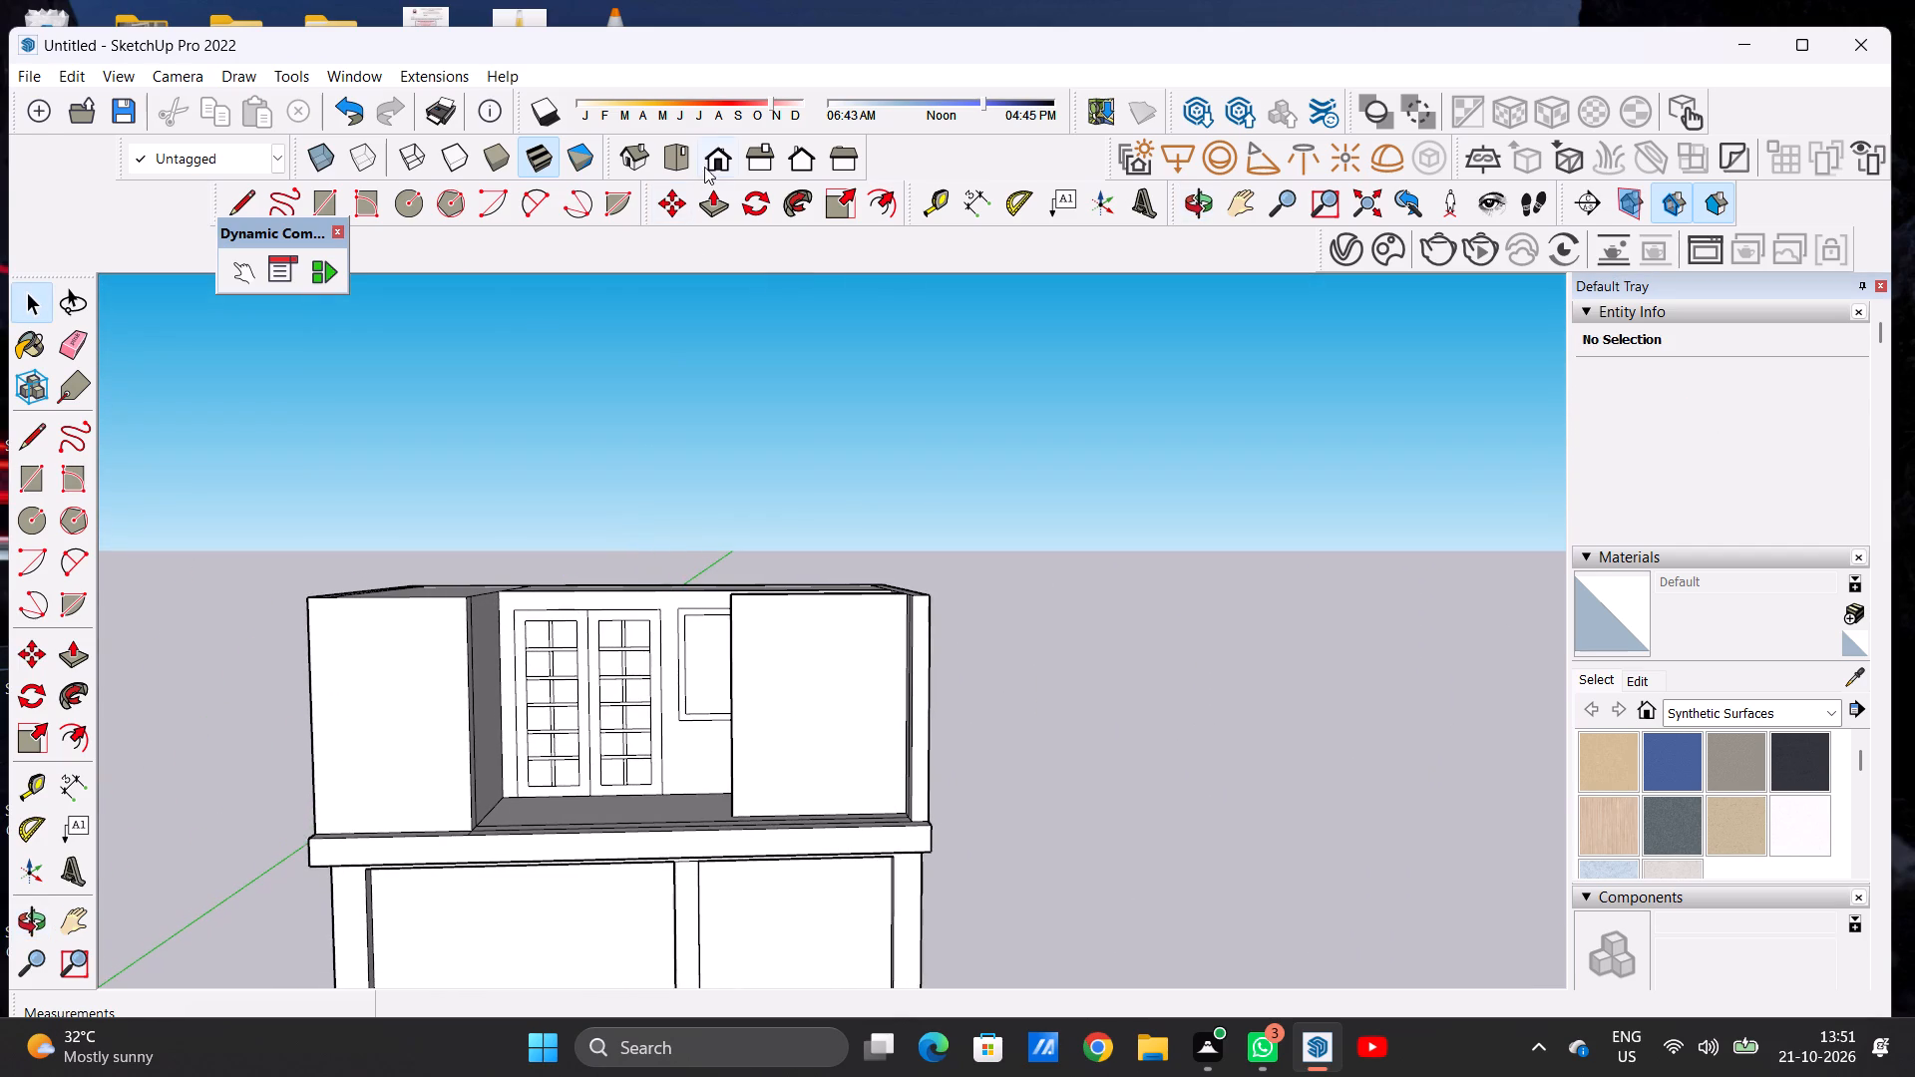
left_click(712, 165)
scroll(766, 720, "down", 3)
scroll(917, 520, "up", 5)
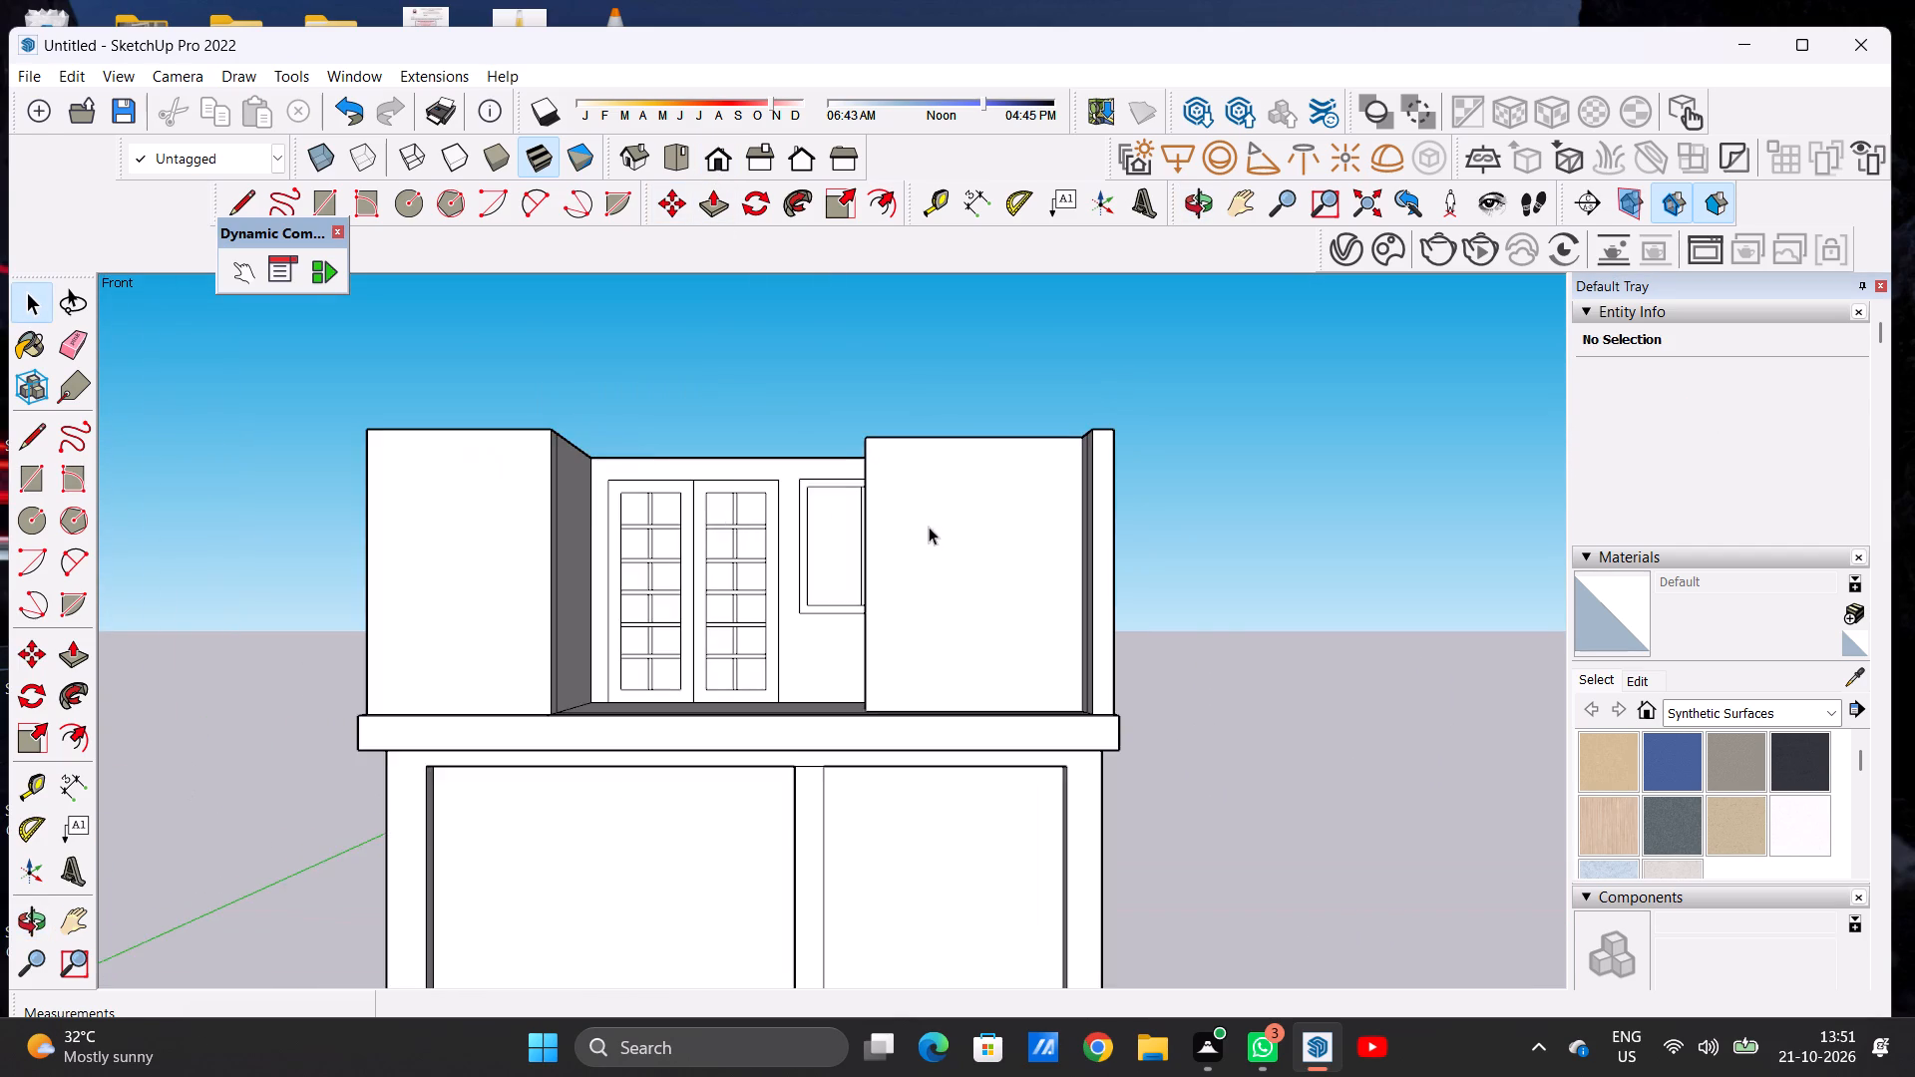
scroll(964, 574, "up", 6)
key("r")
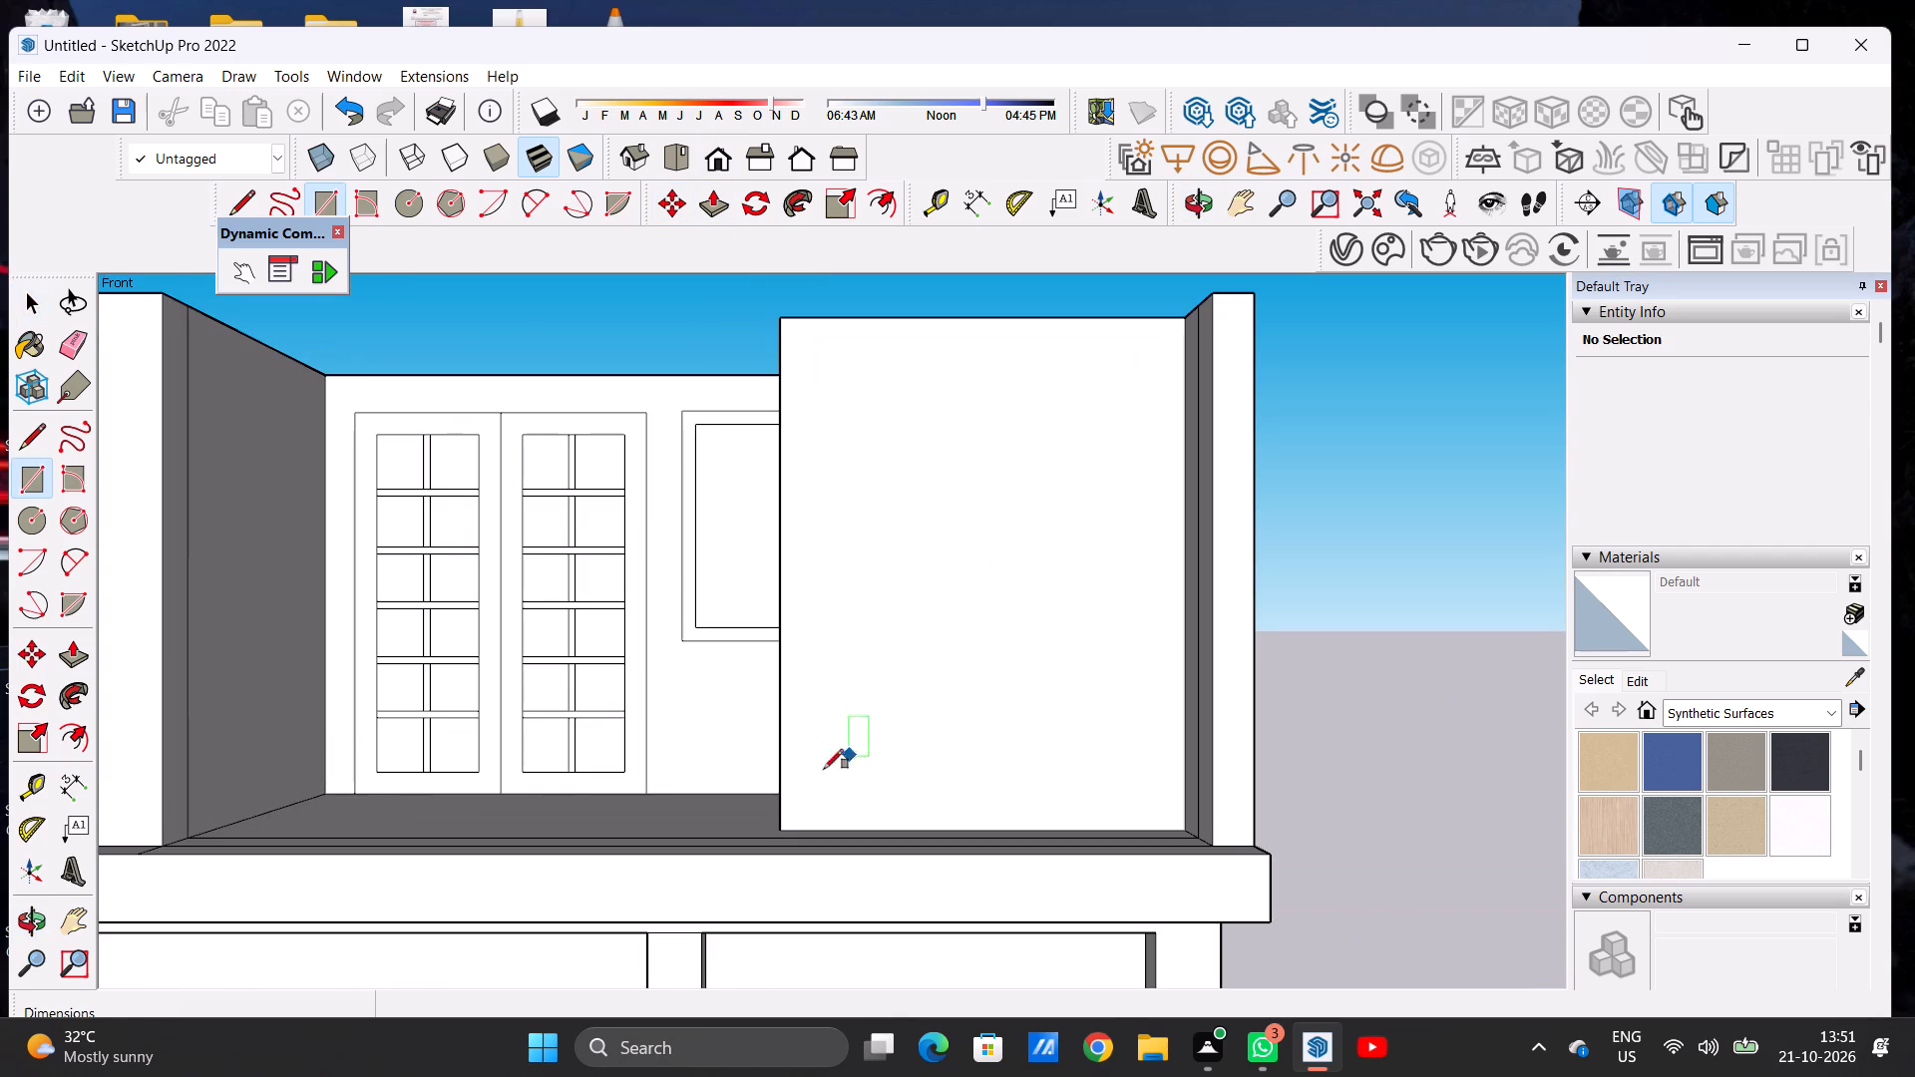
left_click(827, 828)
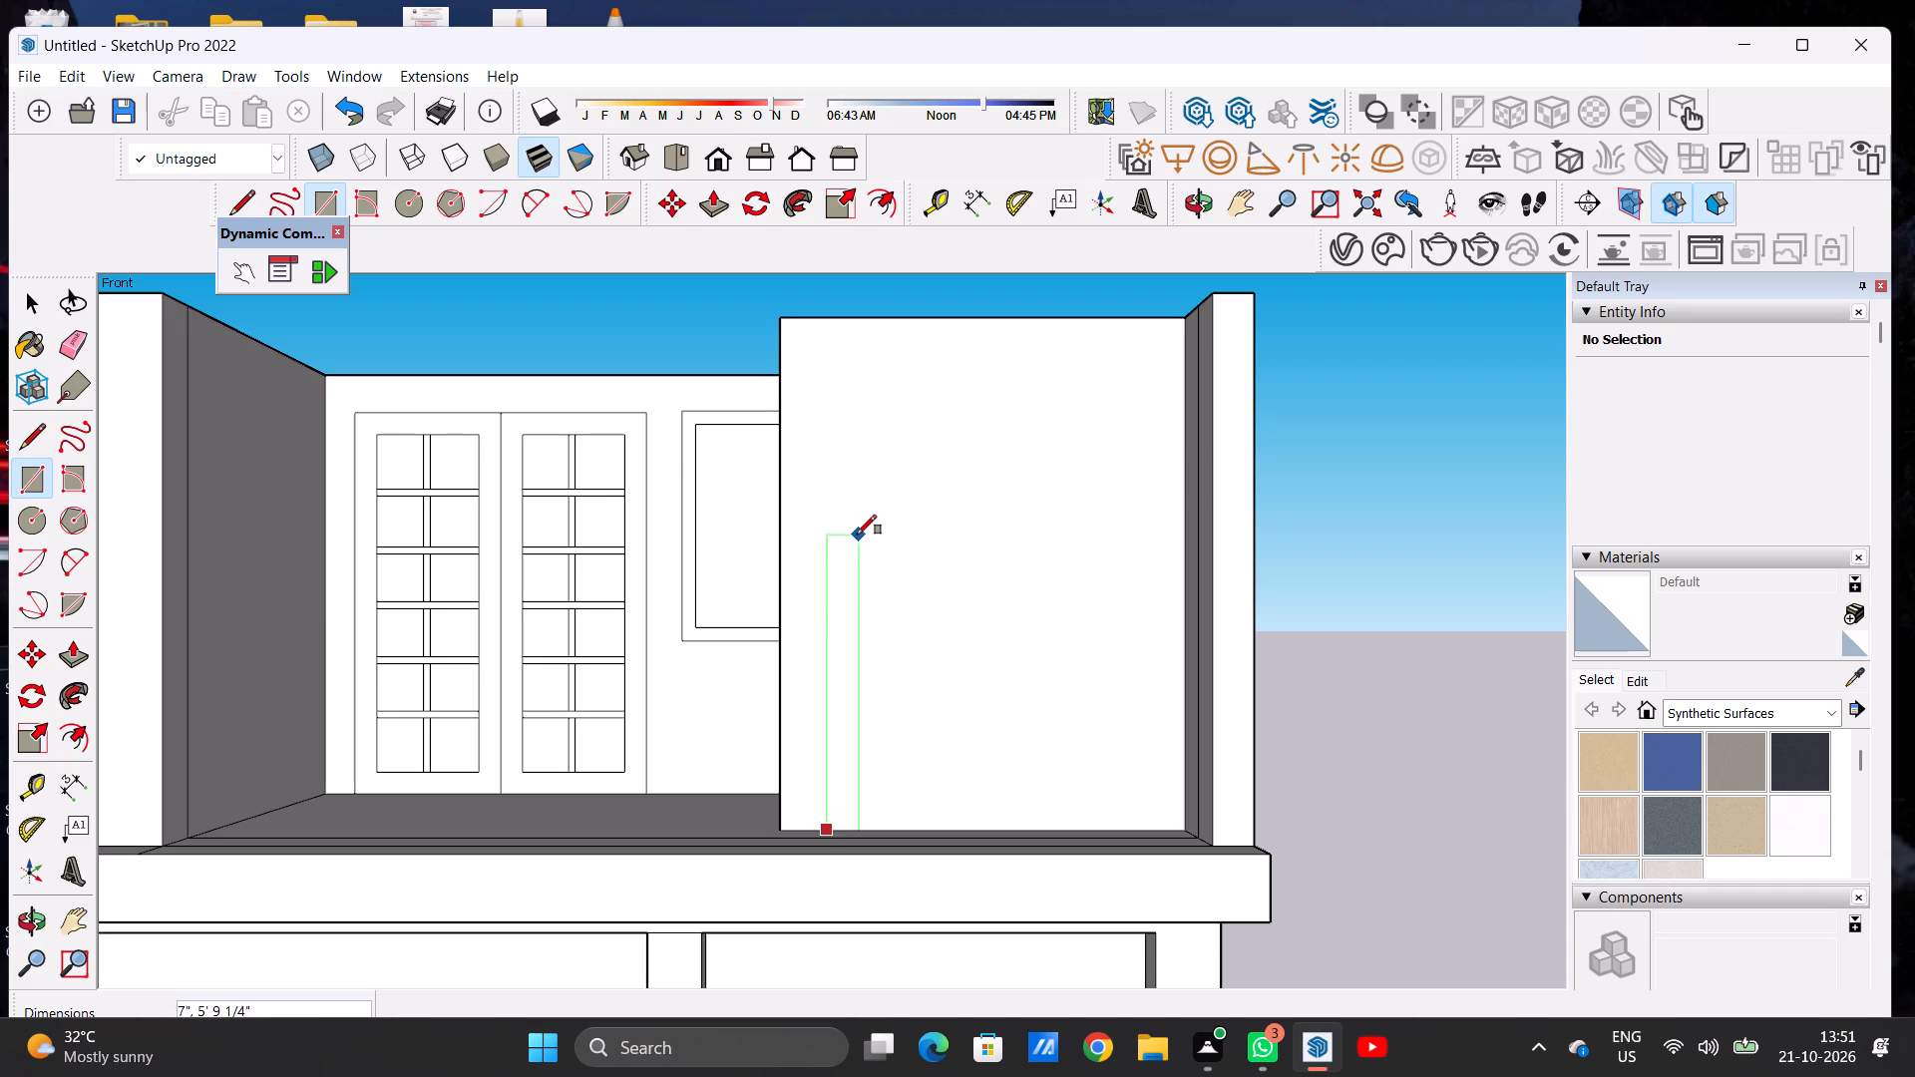
left_click(856, 593)
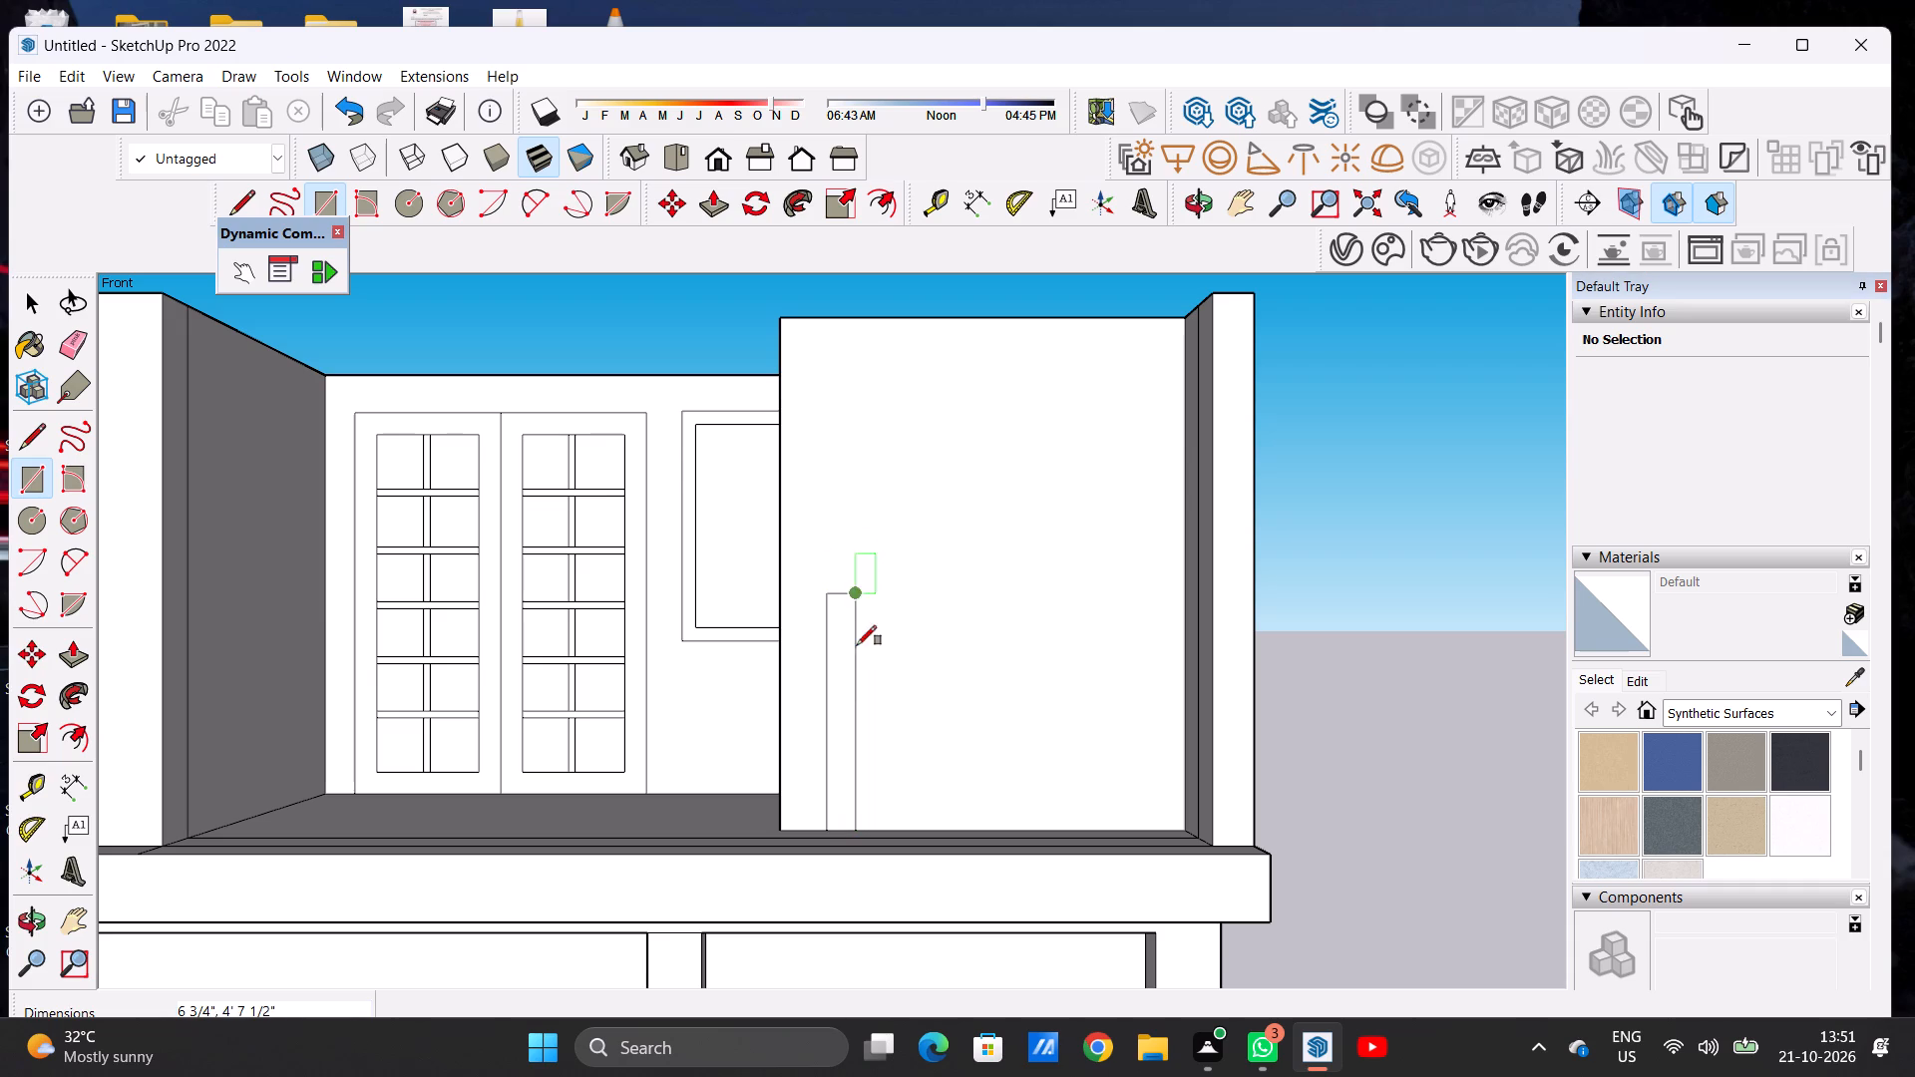
Draw a taller upright rectangle about 7 1/4" by 6' 8 1/2" on the wall's base, just beside the short strip.
left_click(874, 824)
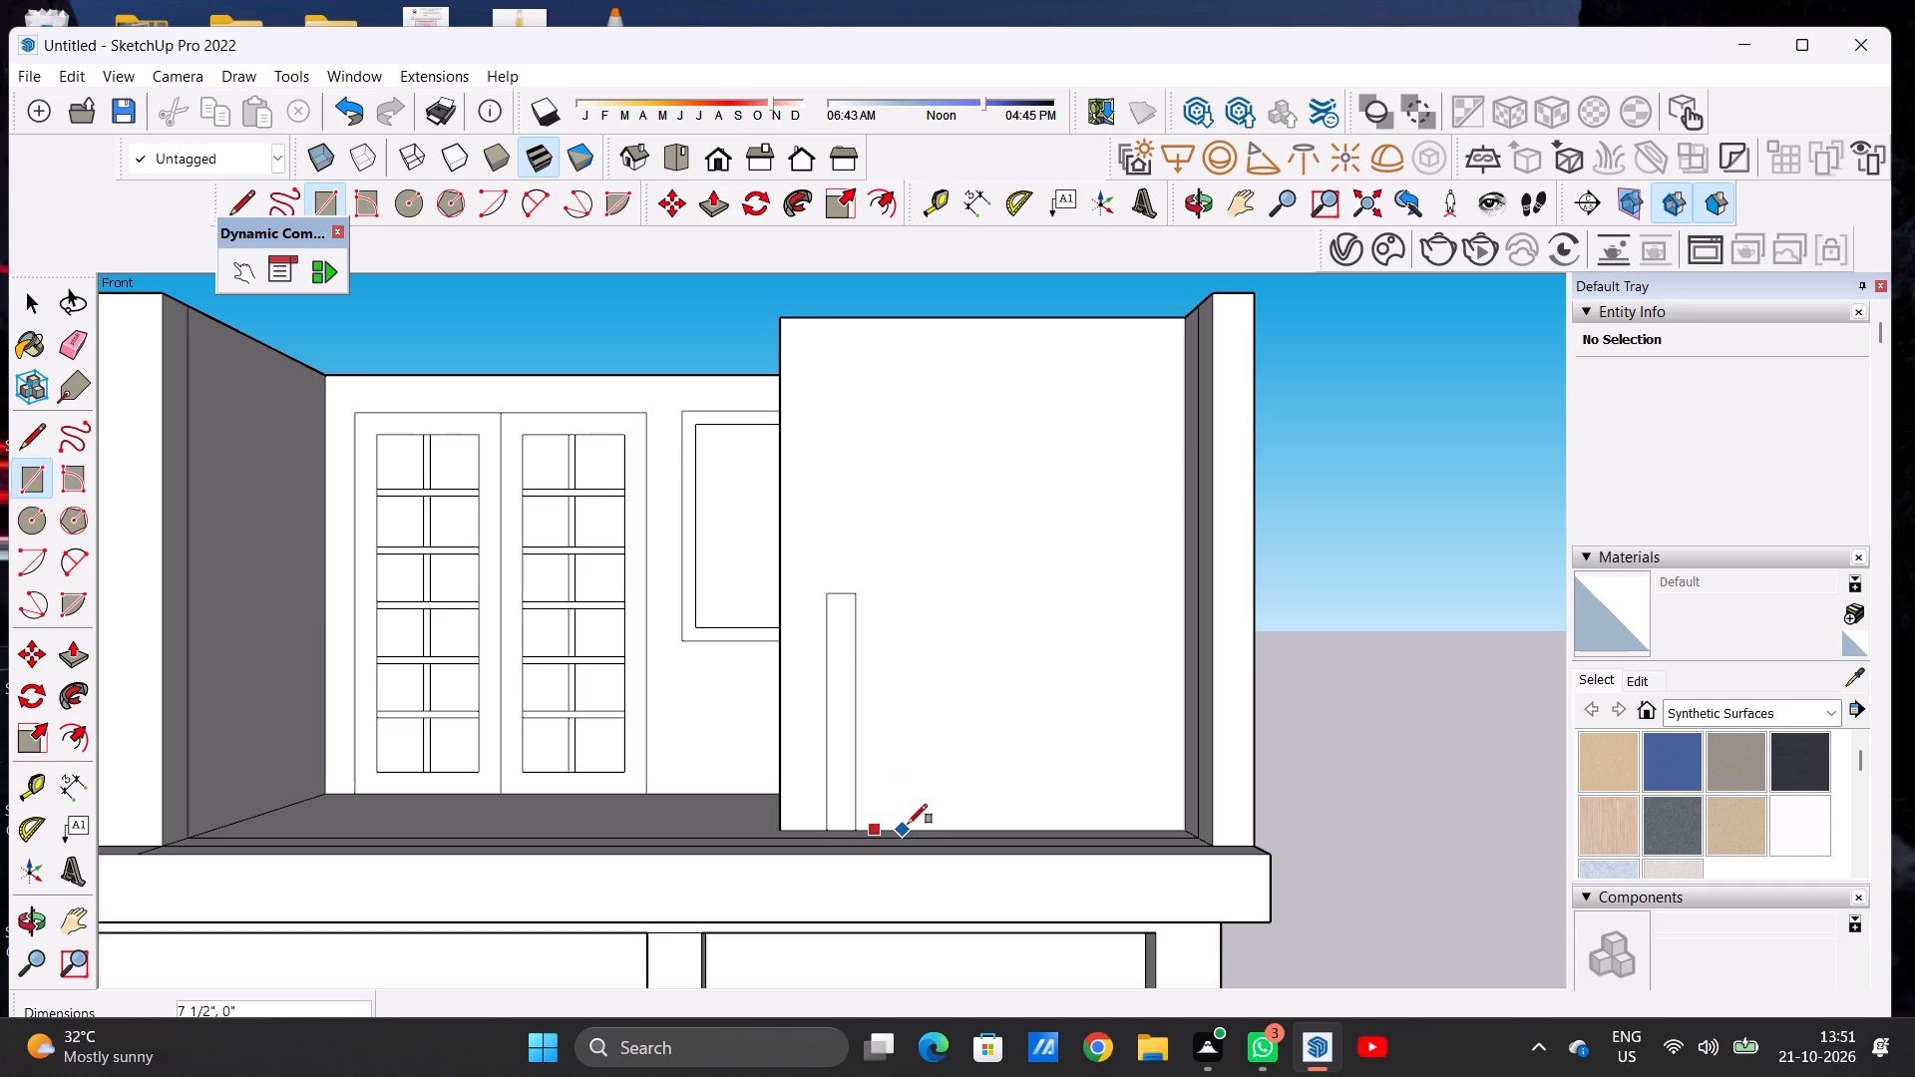
left_click(909, 824)
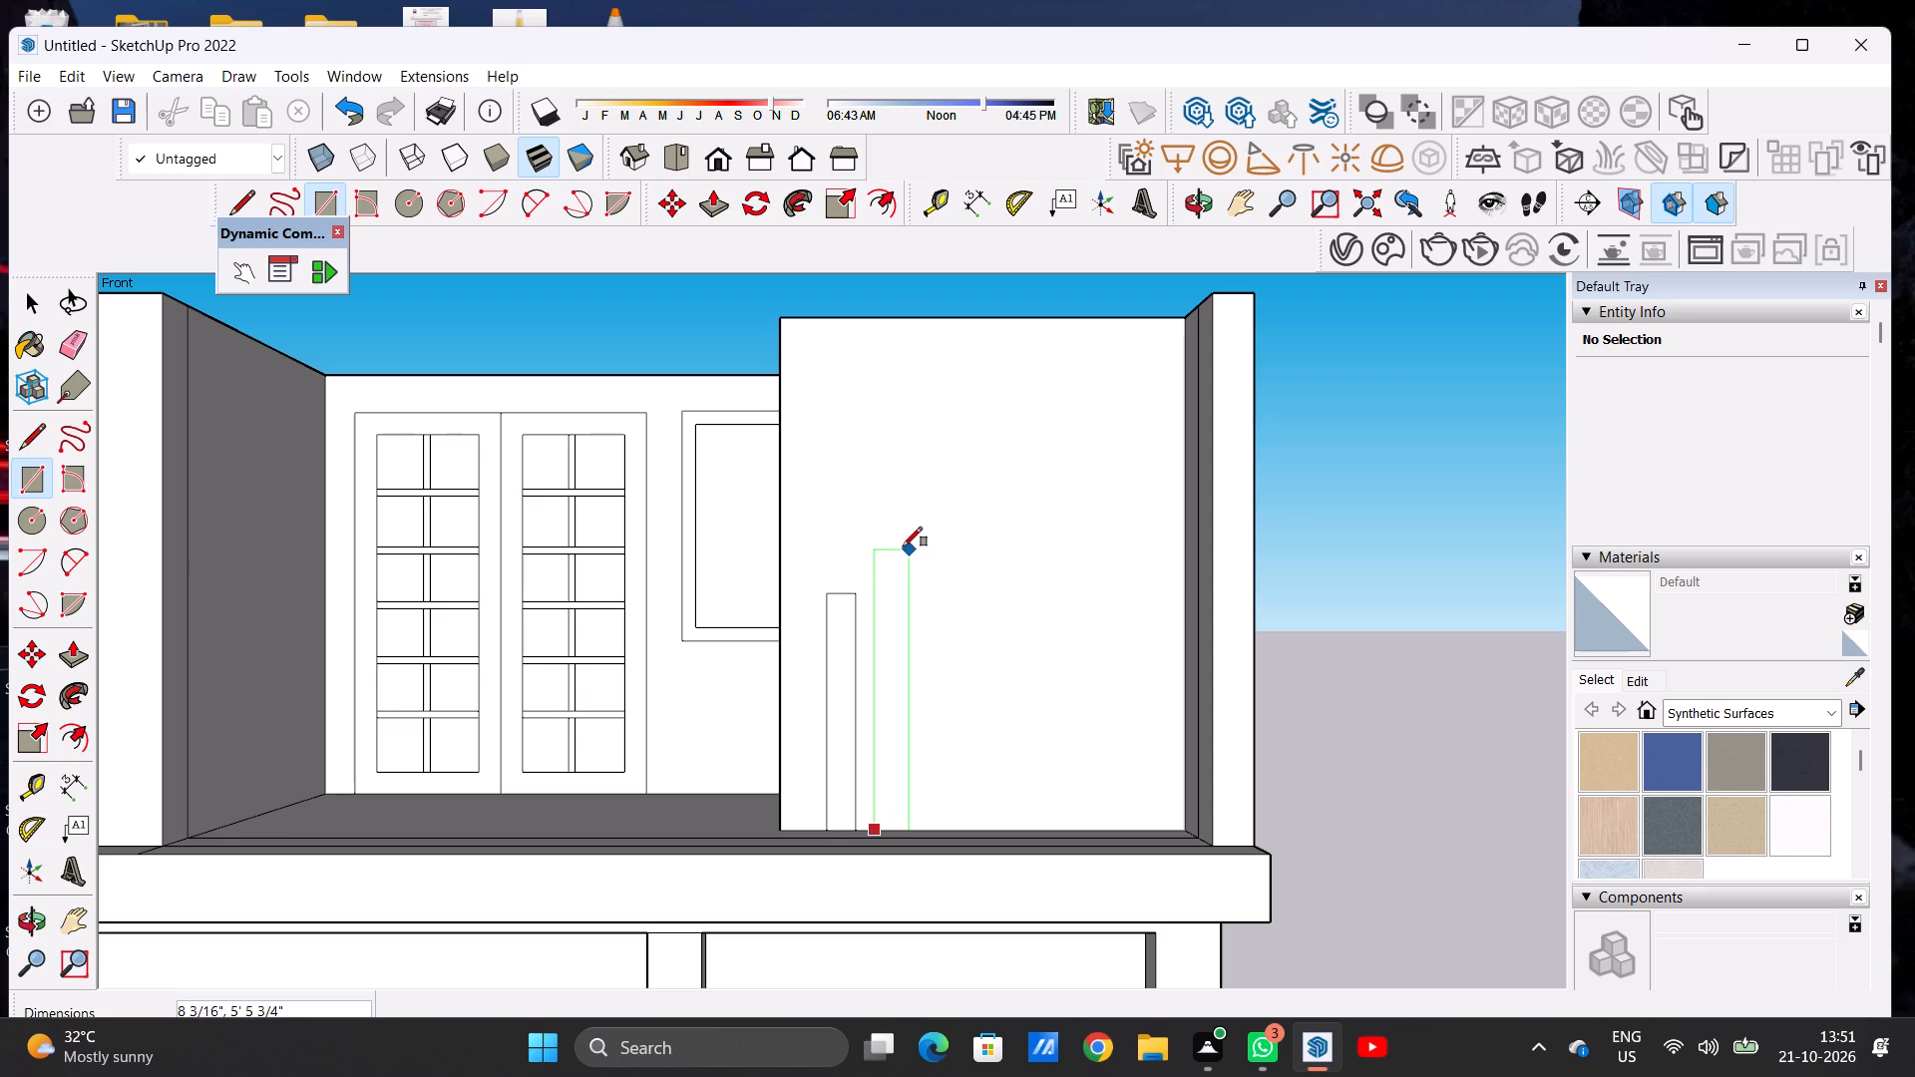
left_click(905, 487)
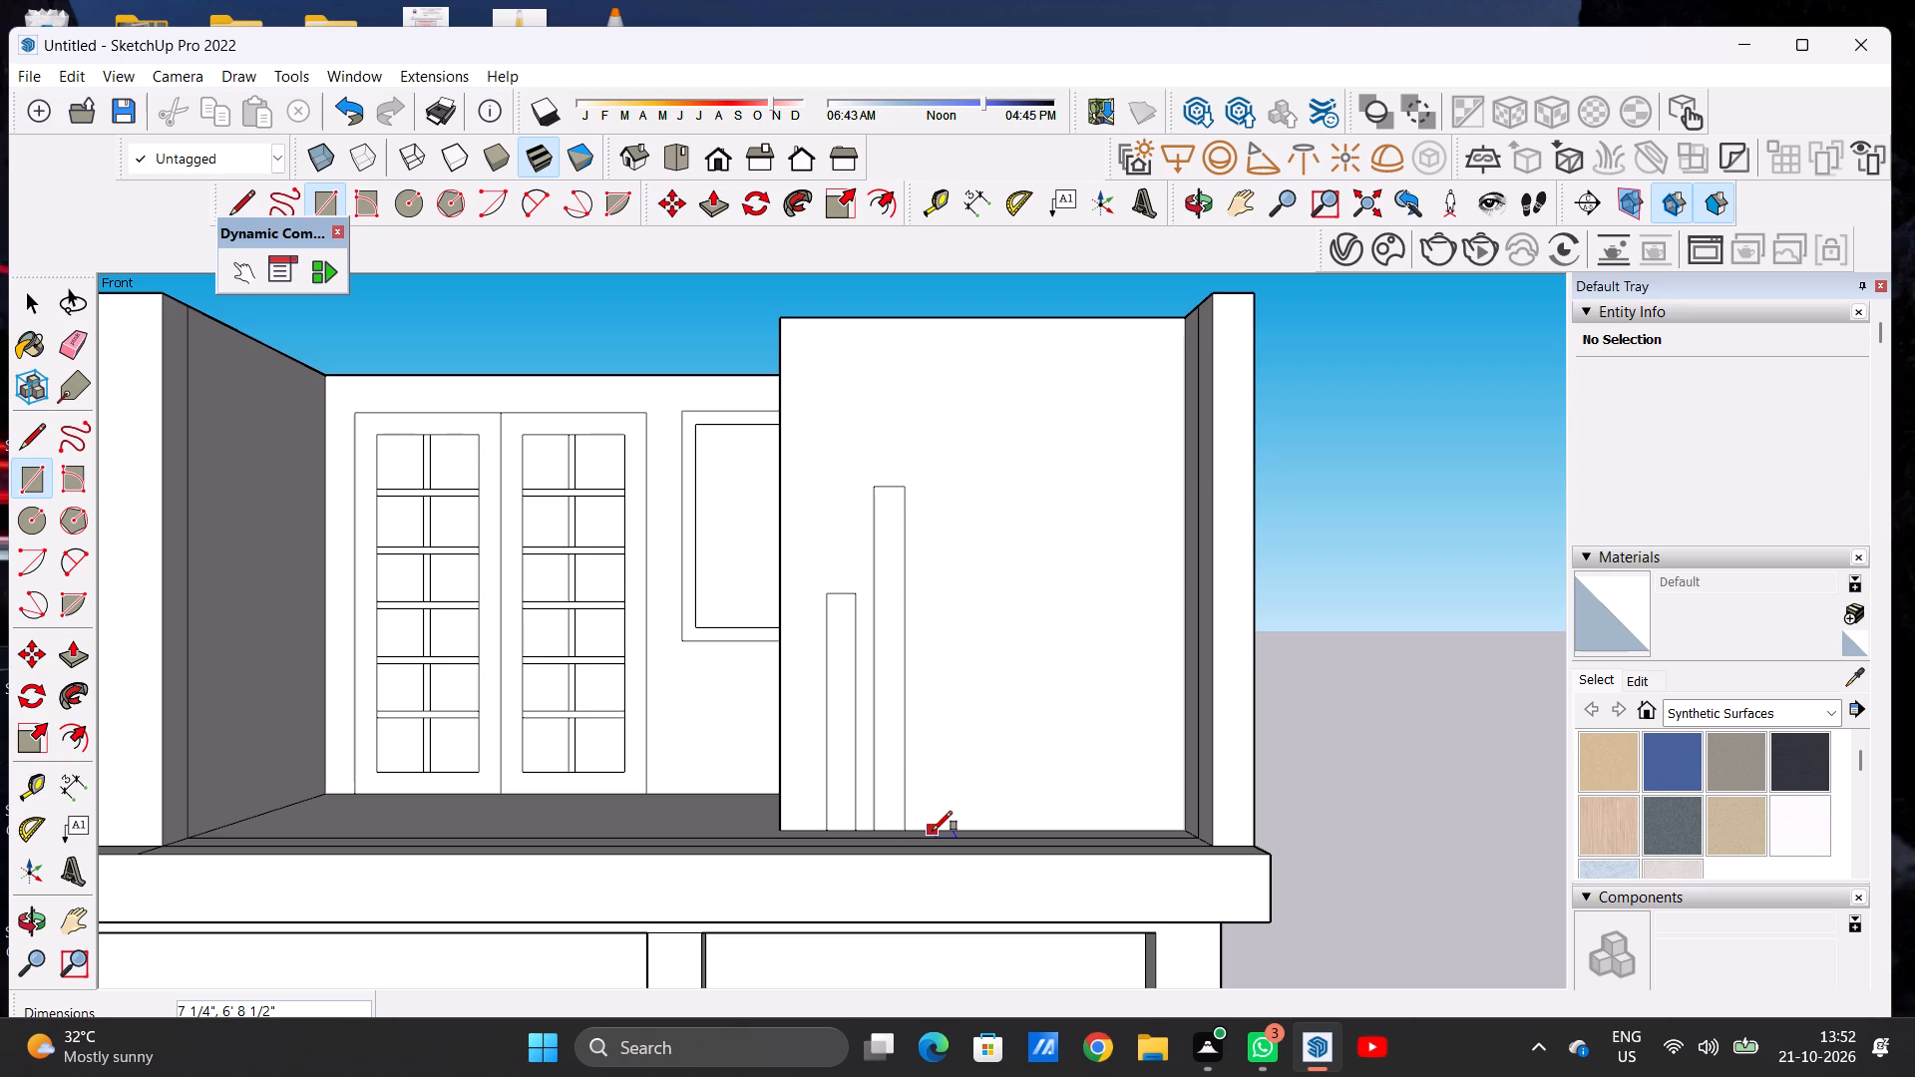
key("space")
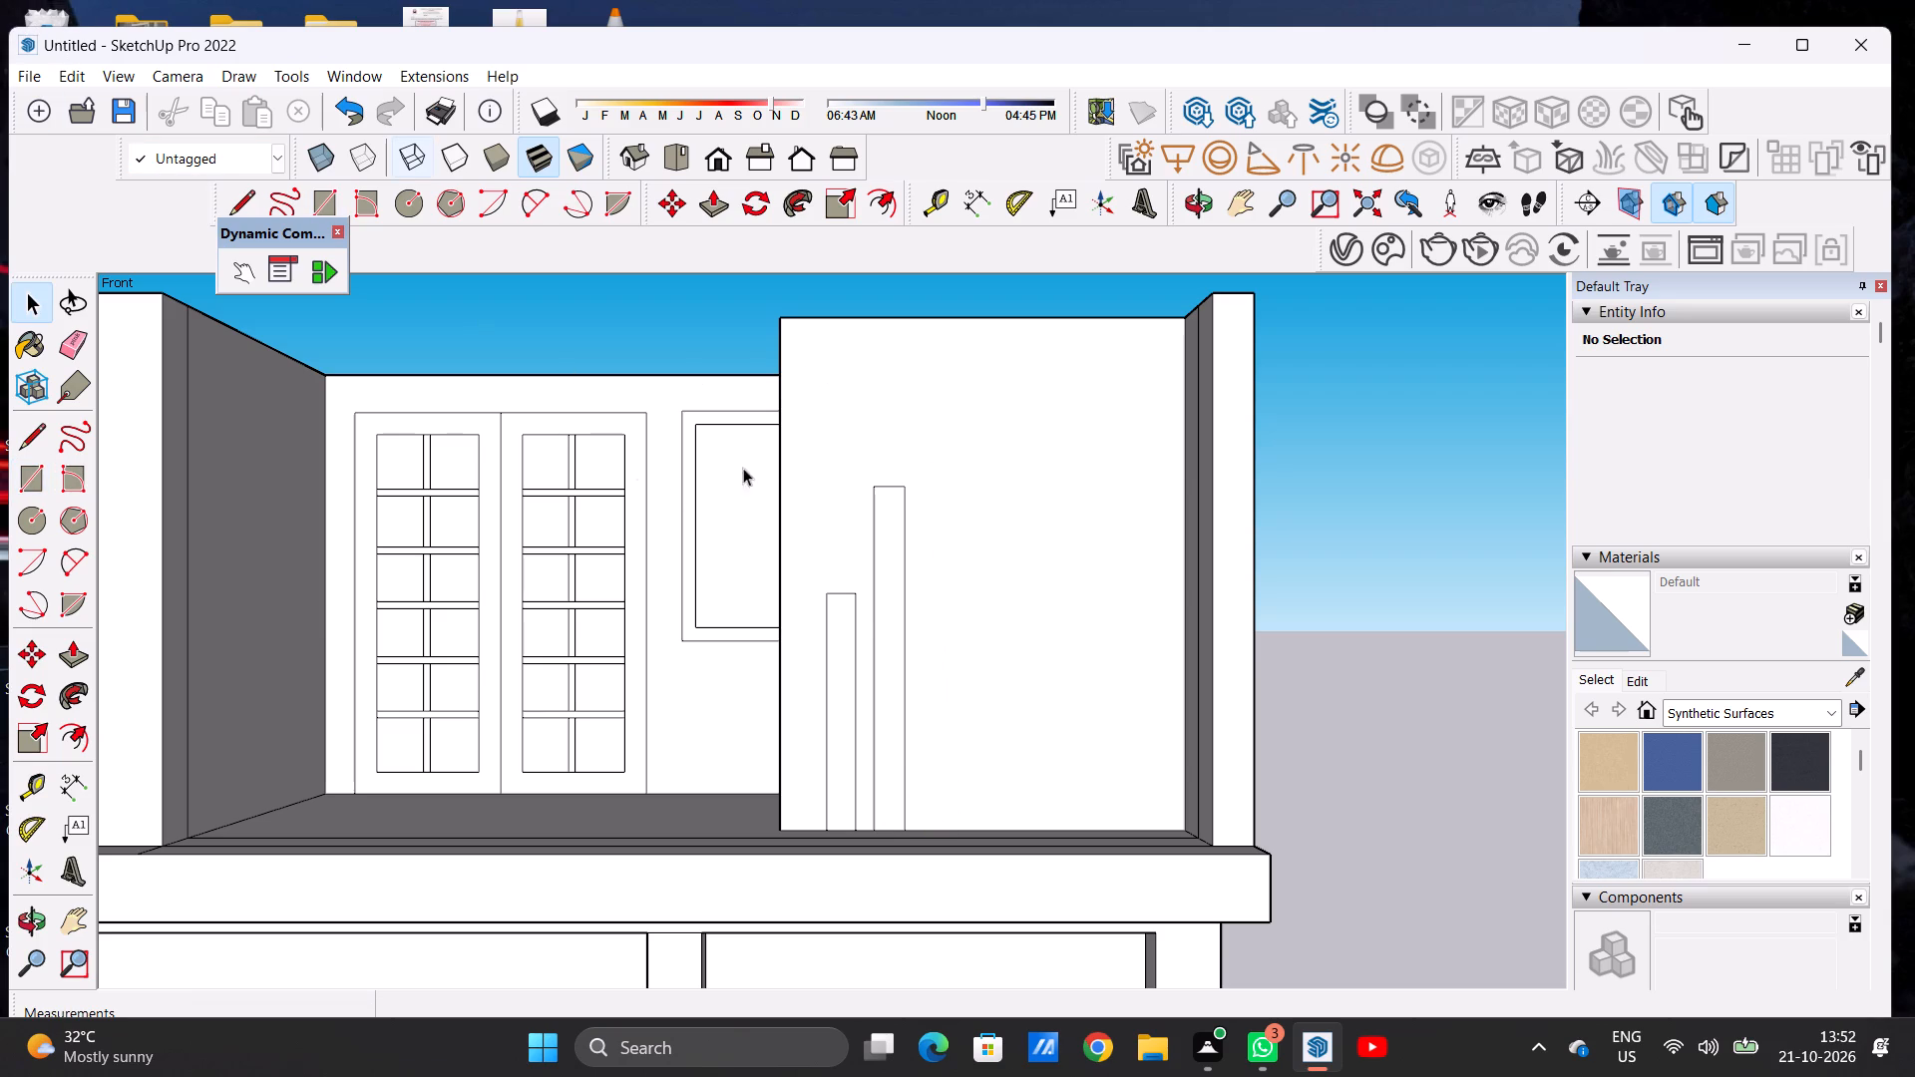
Copy the short strip about 1' 9 1/4" along the wall's base to the other side of the tall strip.
double_click(848, 764)
key("m")
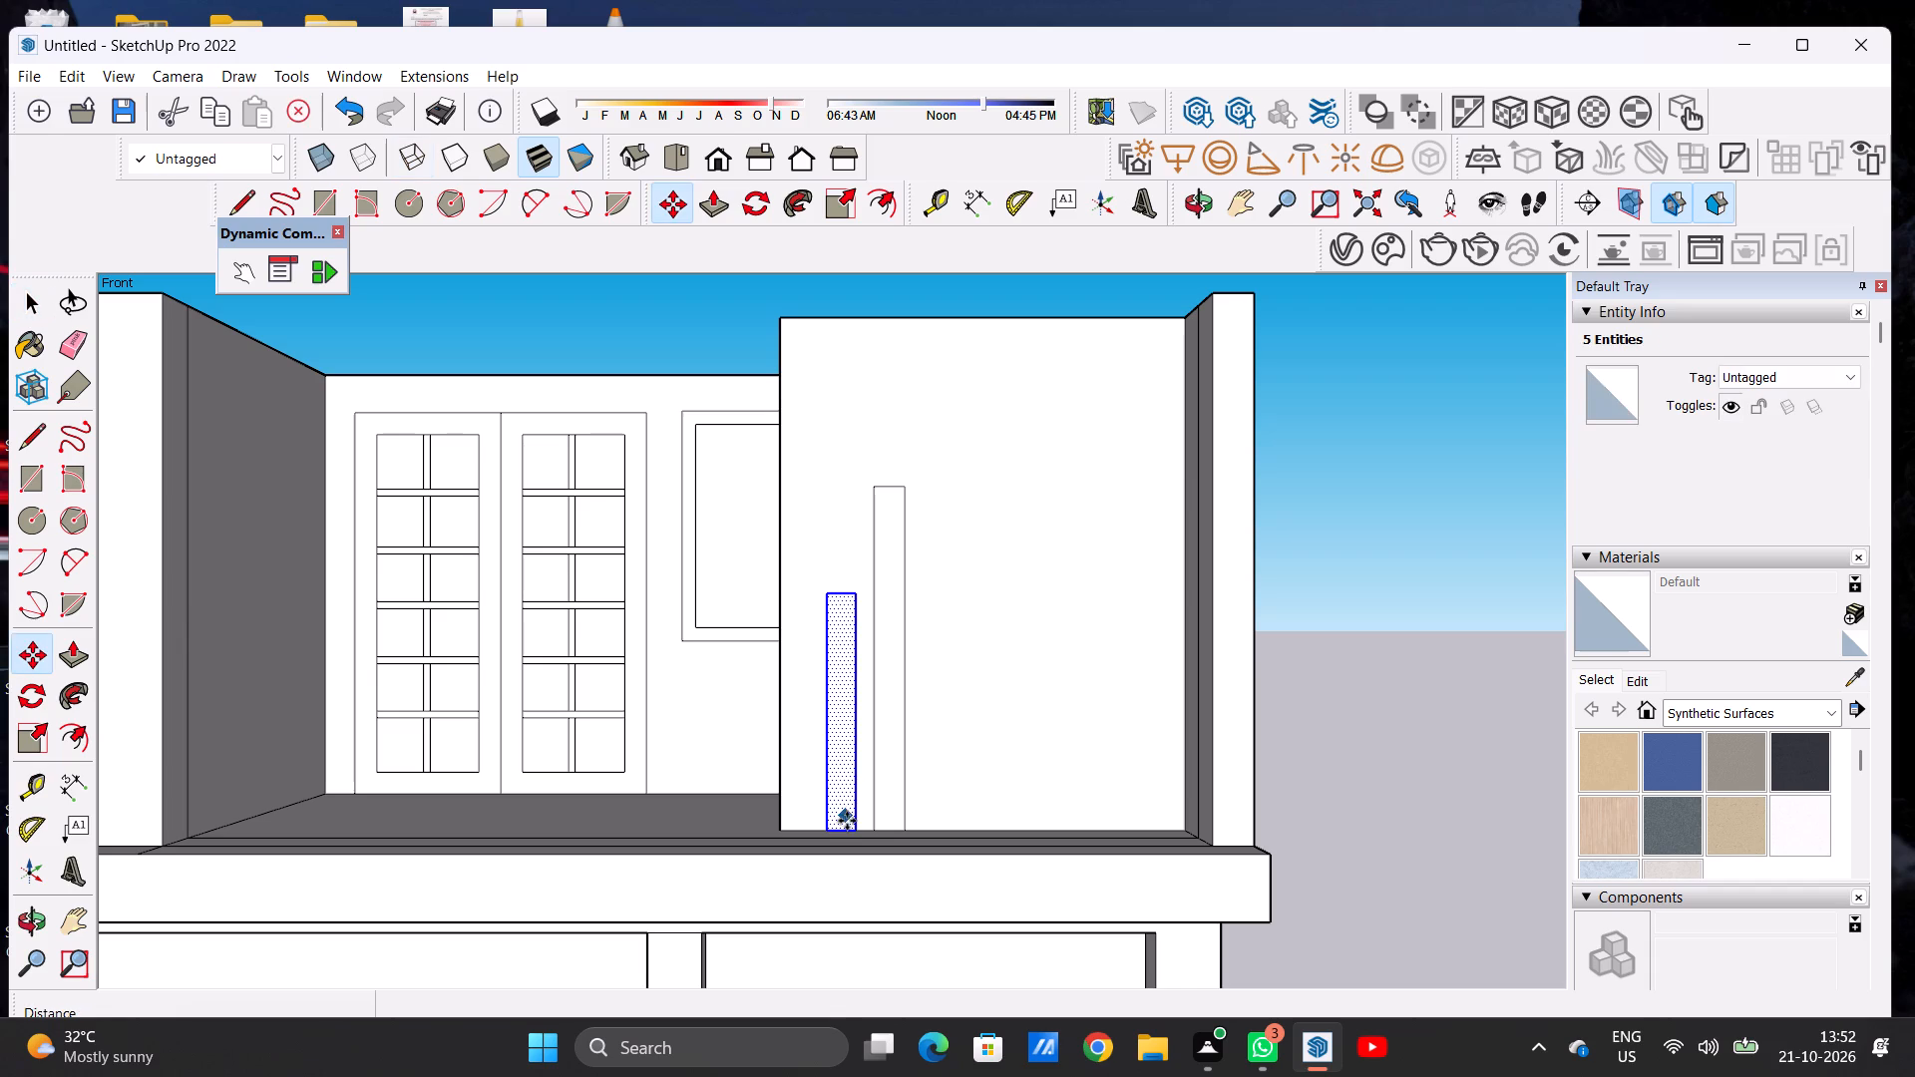
left_click(855, 827)
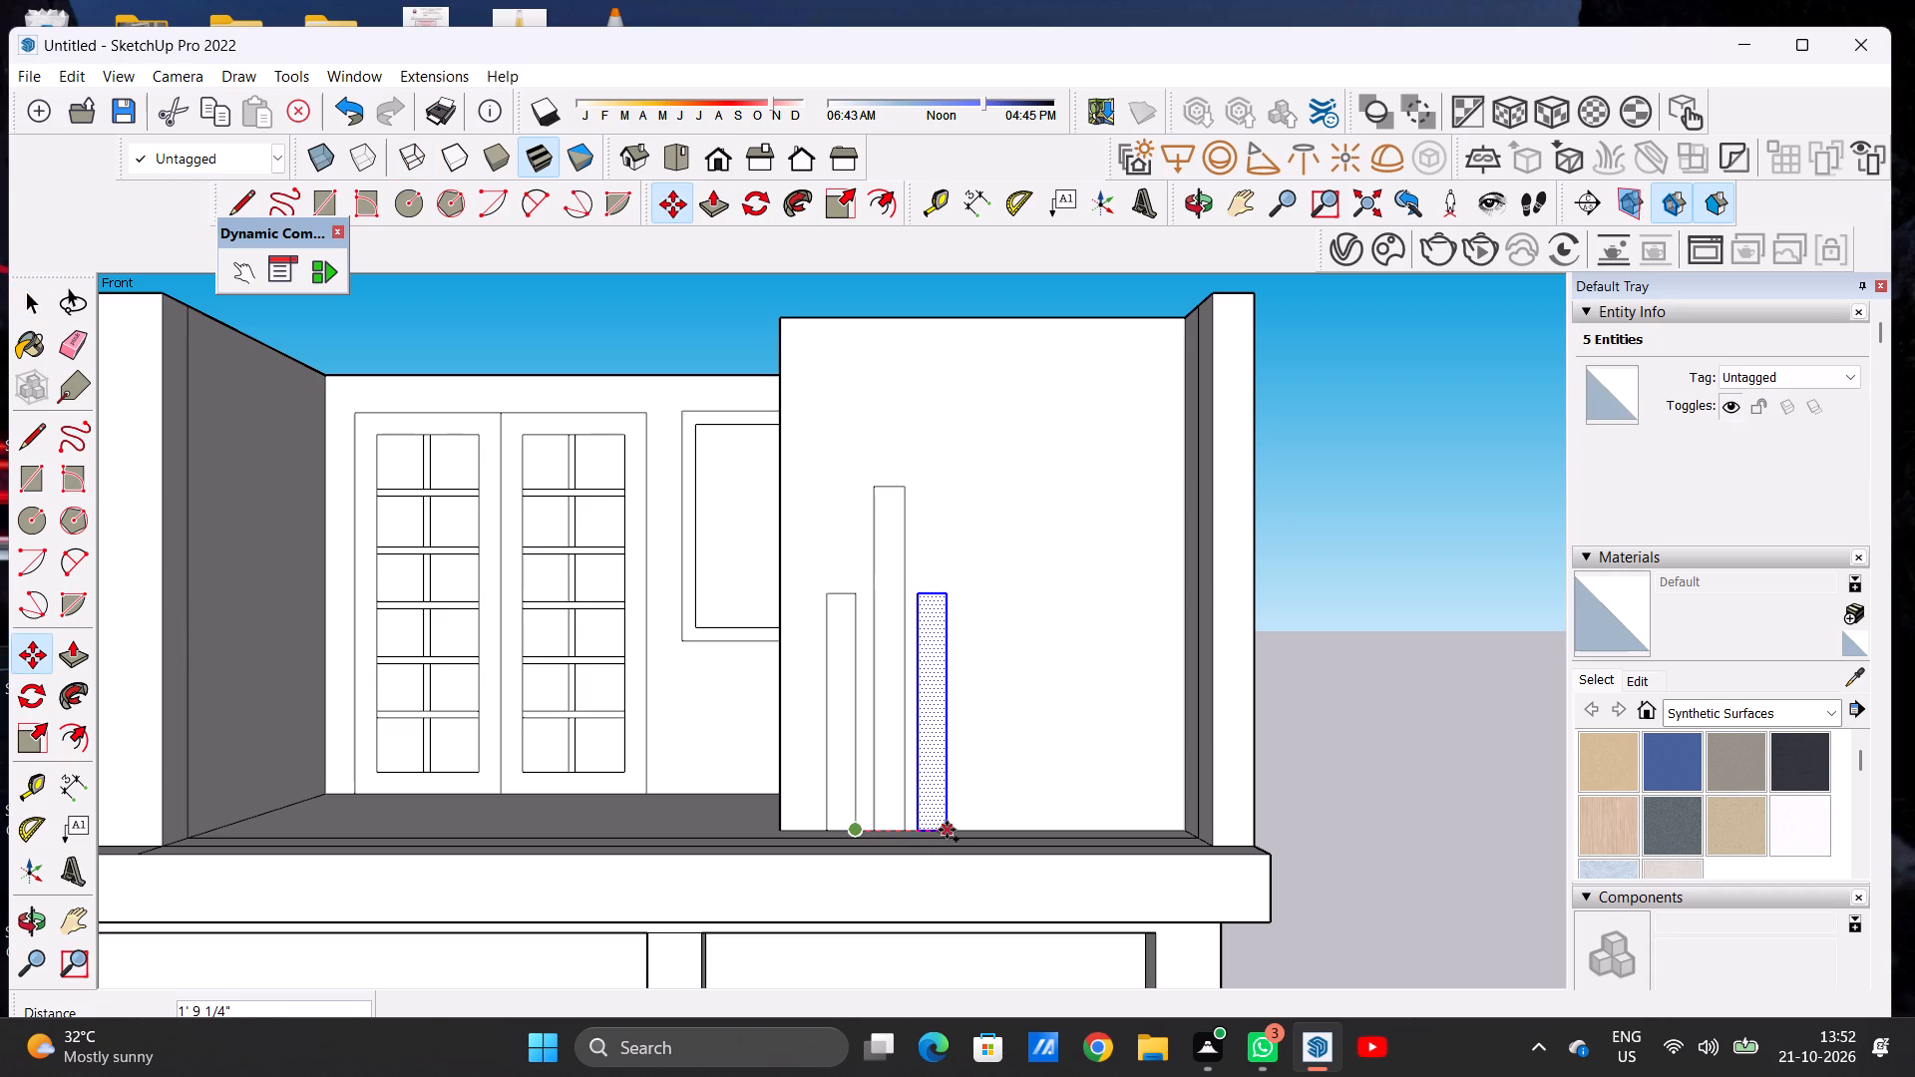
left_click(947, 830)
key("space")
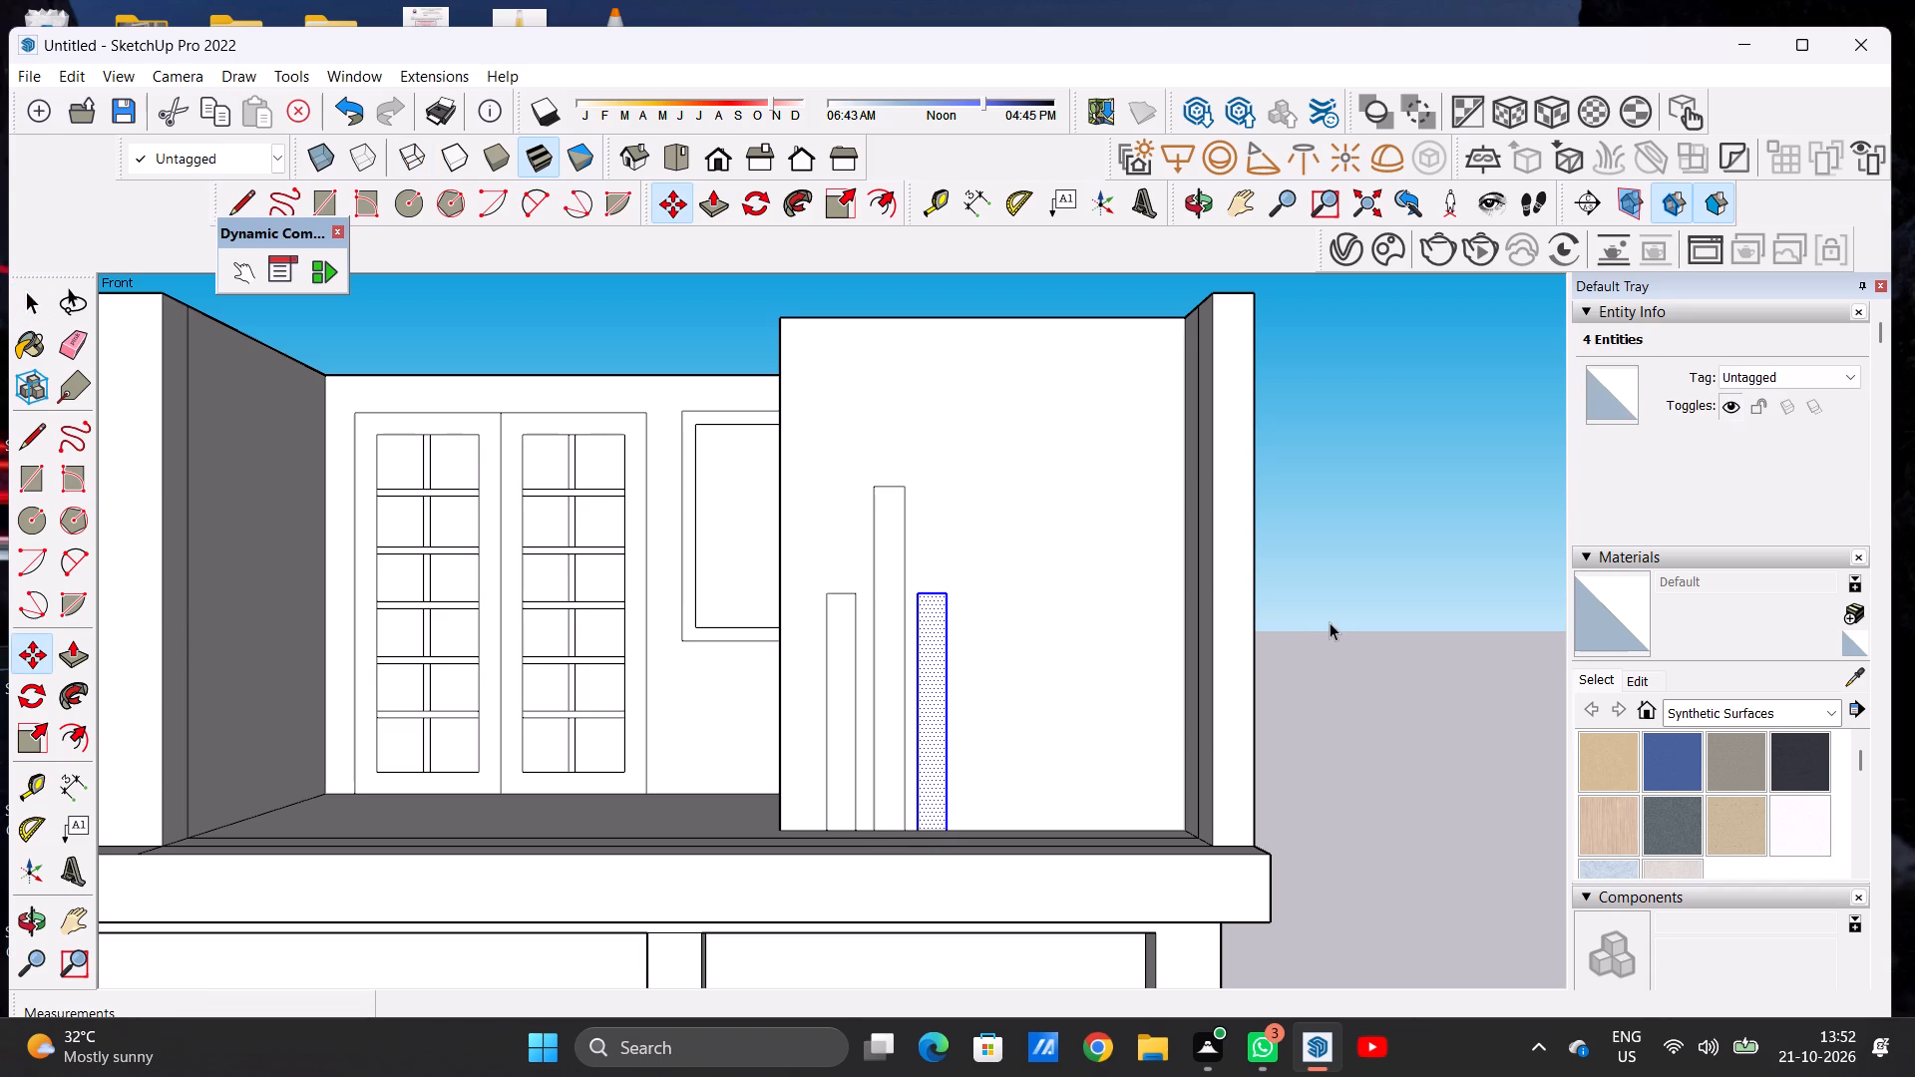
left_click(1331, 622)
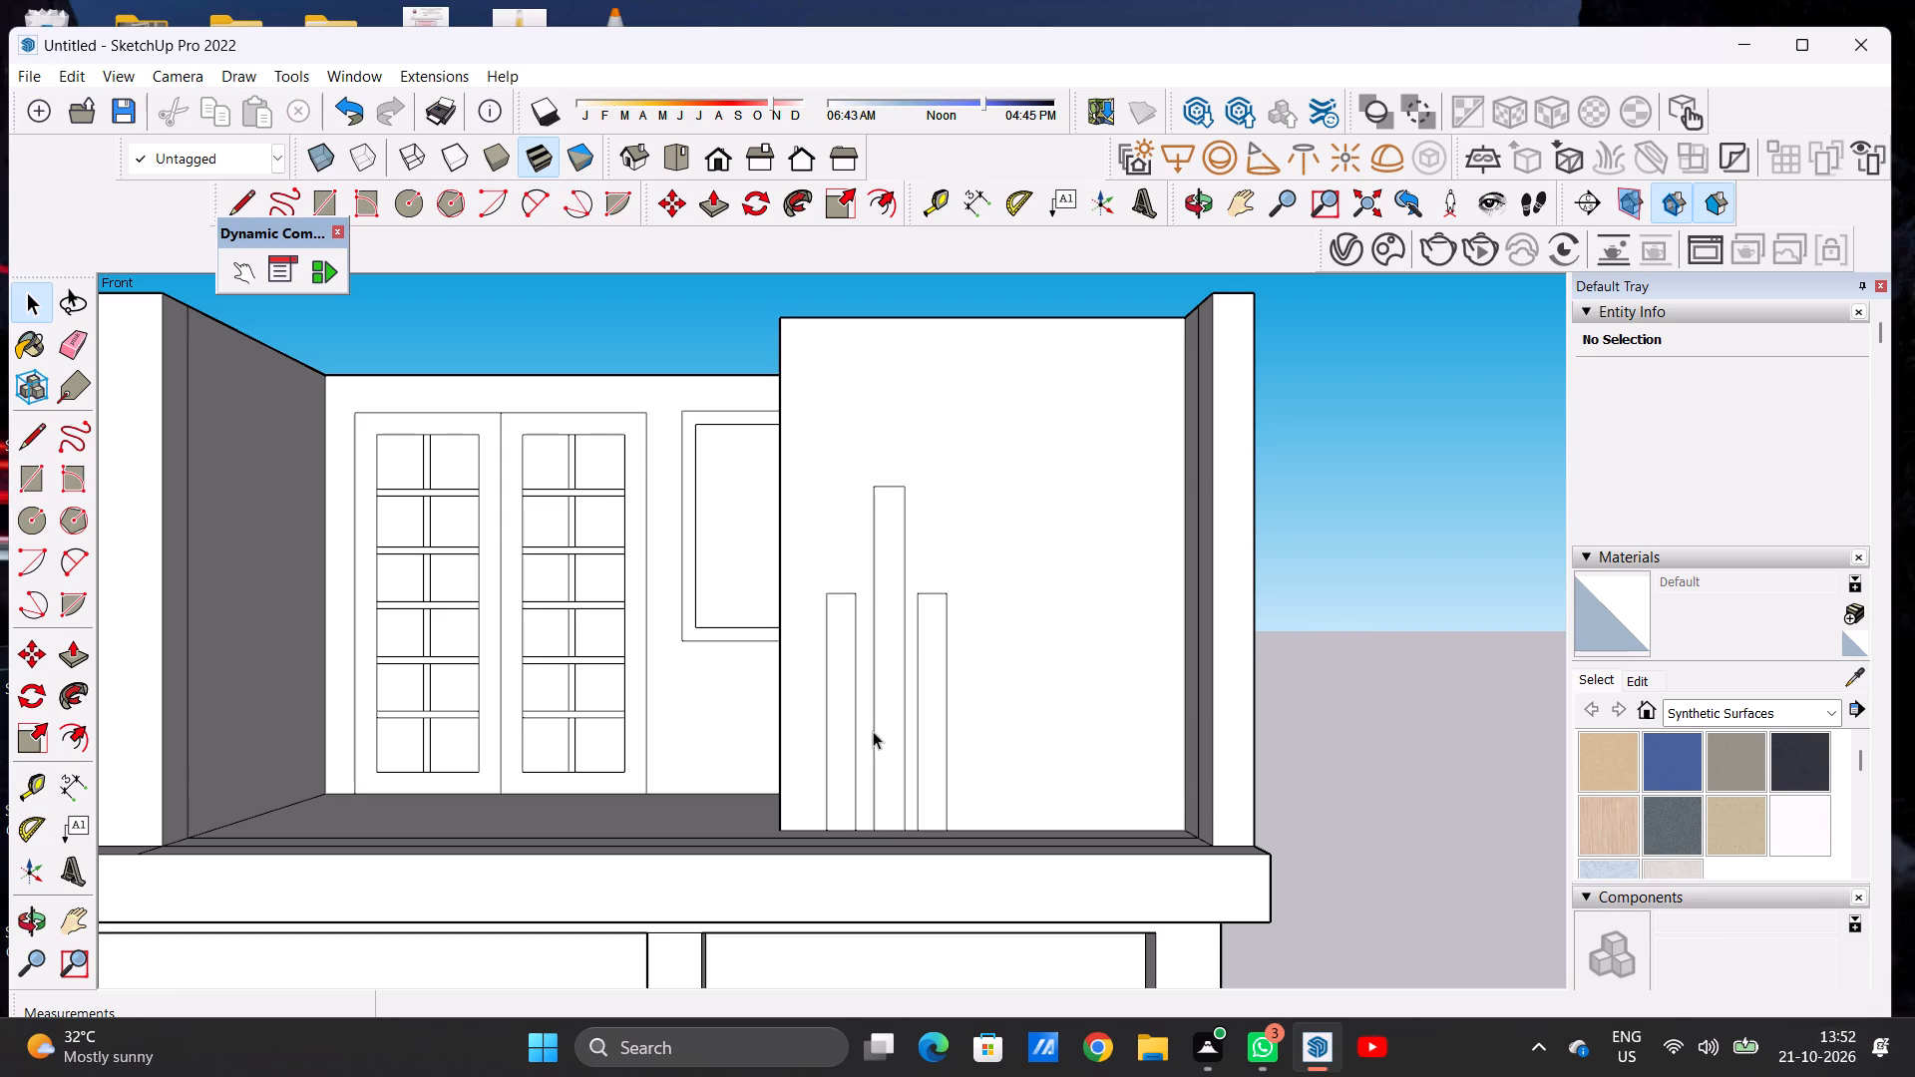
Examine the three-strip pattern on the balcony wall up close and against the whole front of the building.
scroll(939, 618, "up", 4)
scroll(939, 616, "down", 1)
scroll(939, 616, "up", 1)
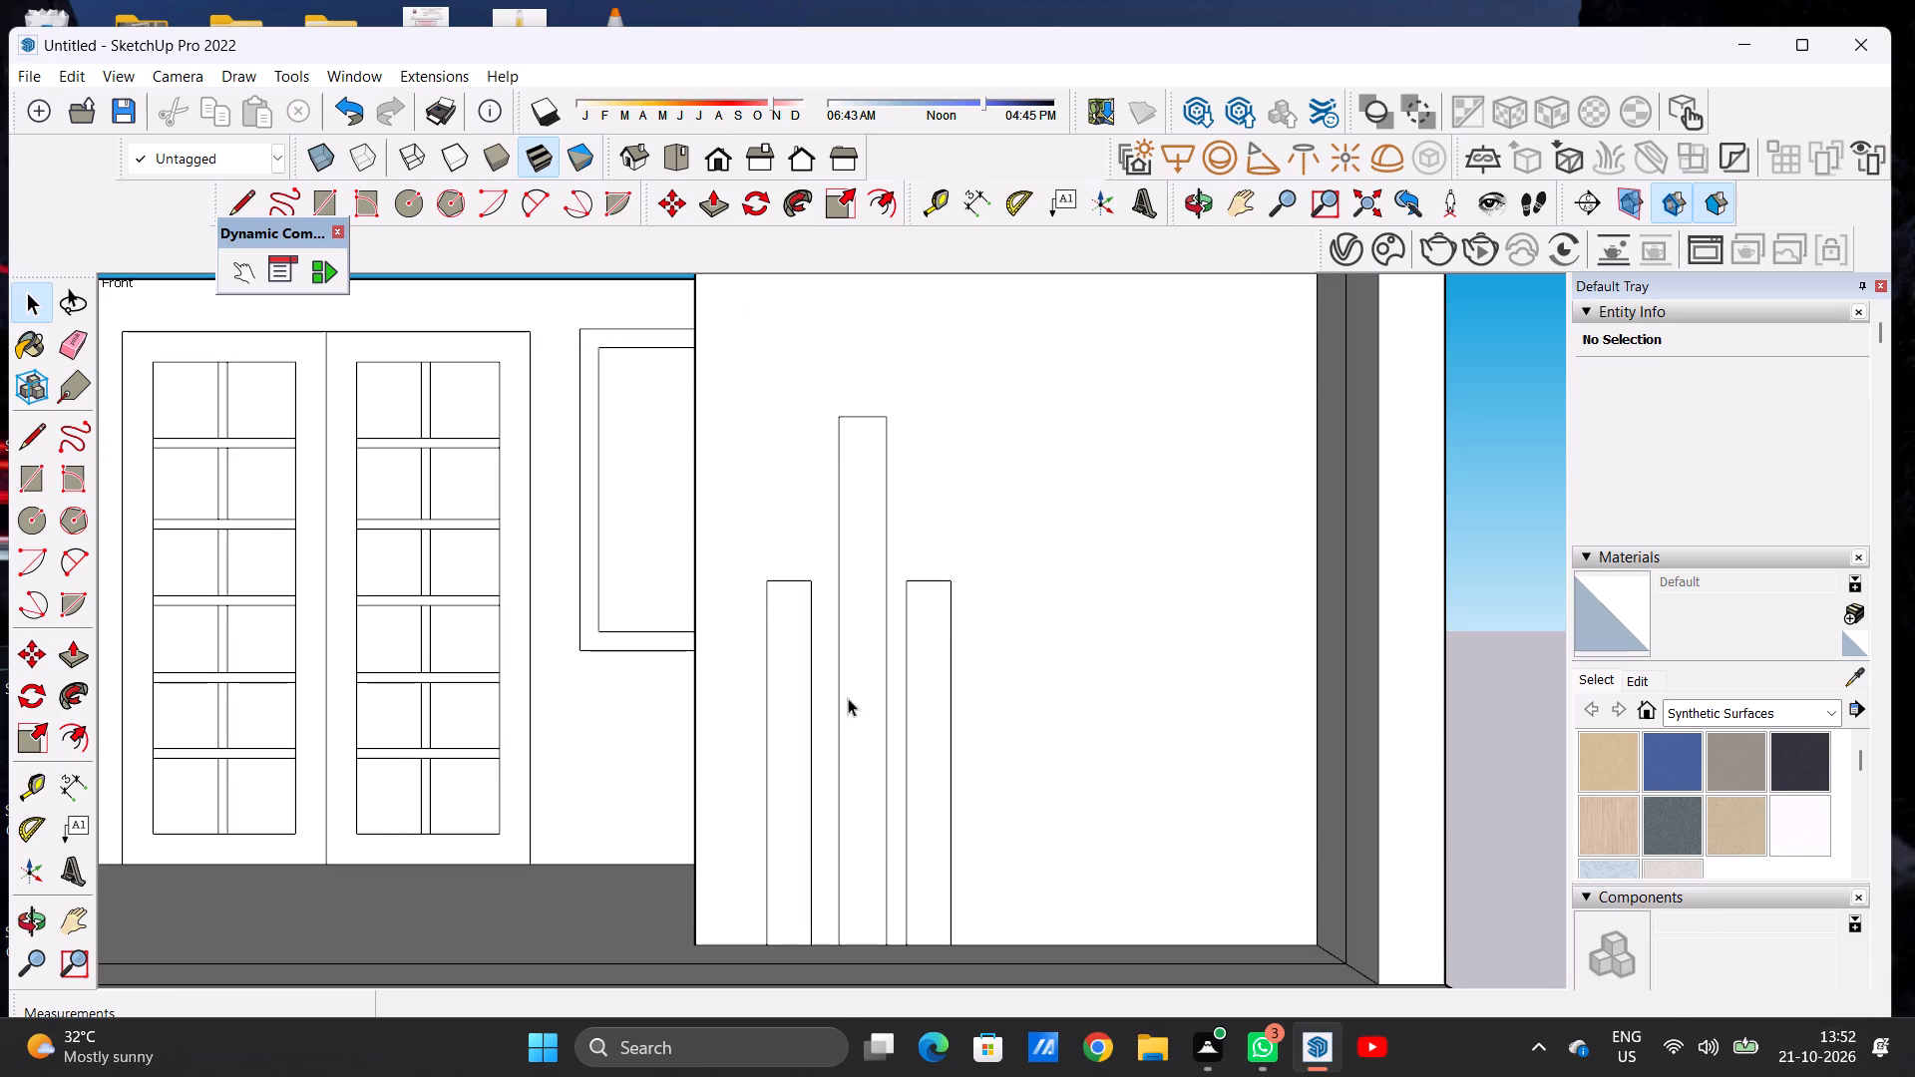
scroll(832, 714, "down", 8)
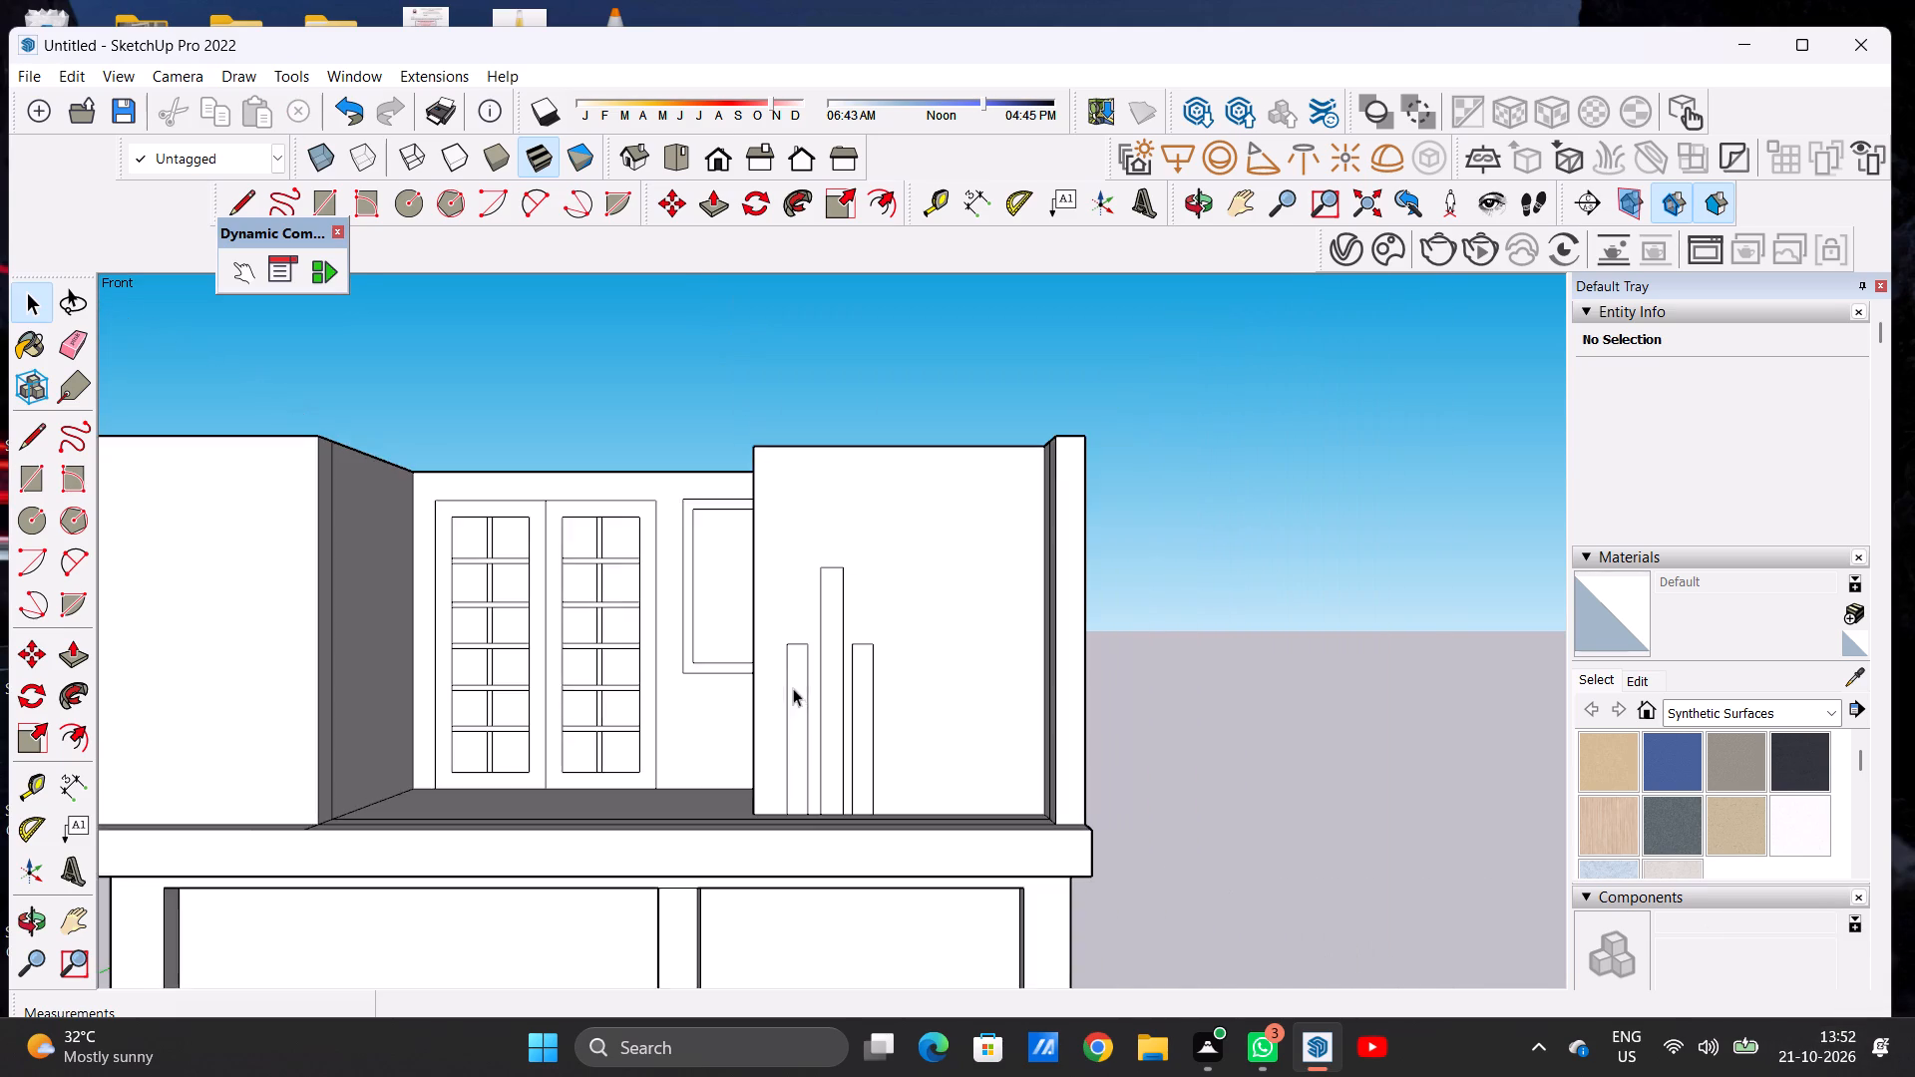
scroll(781, 671, "down", 5)
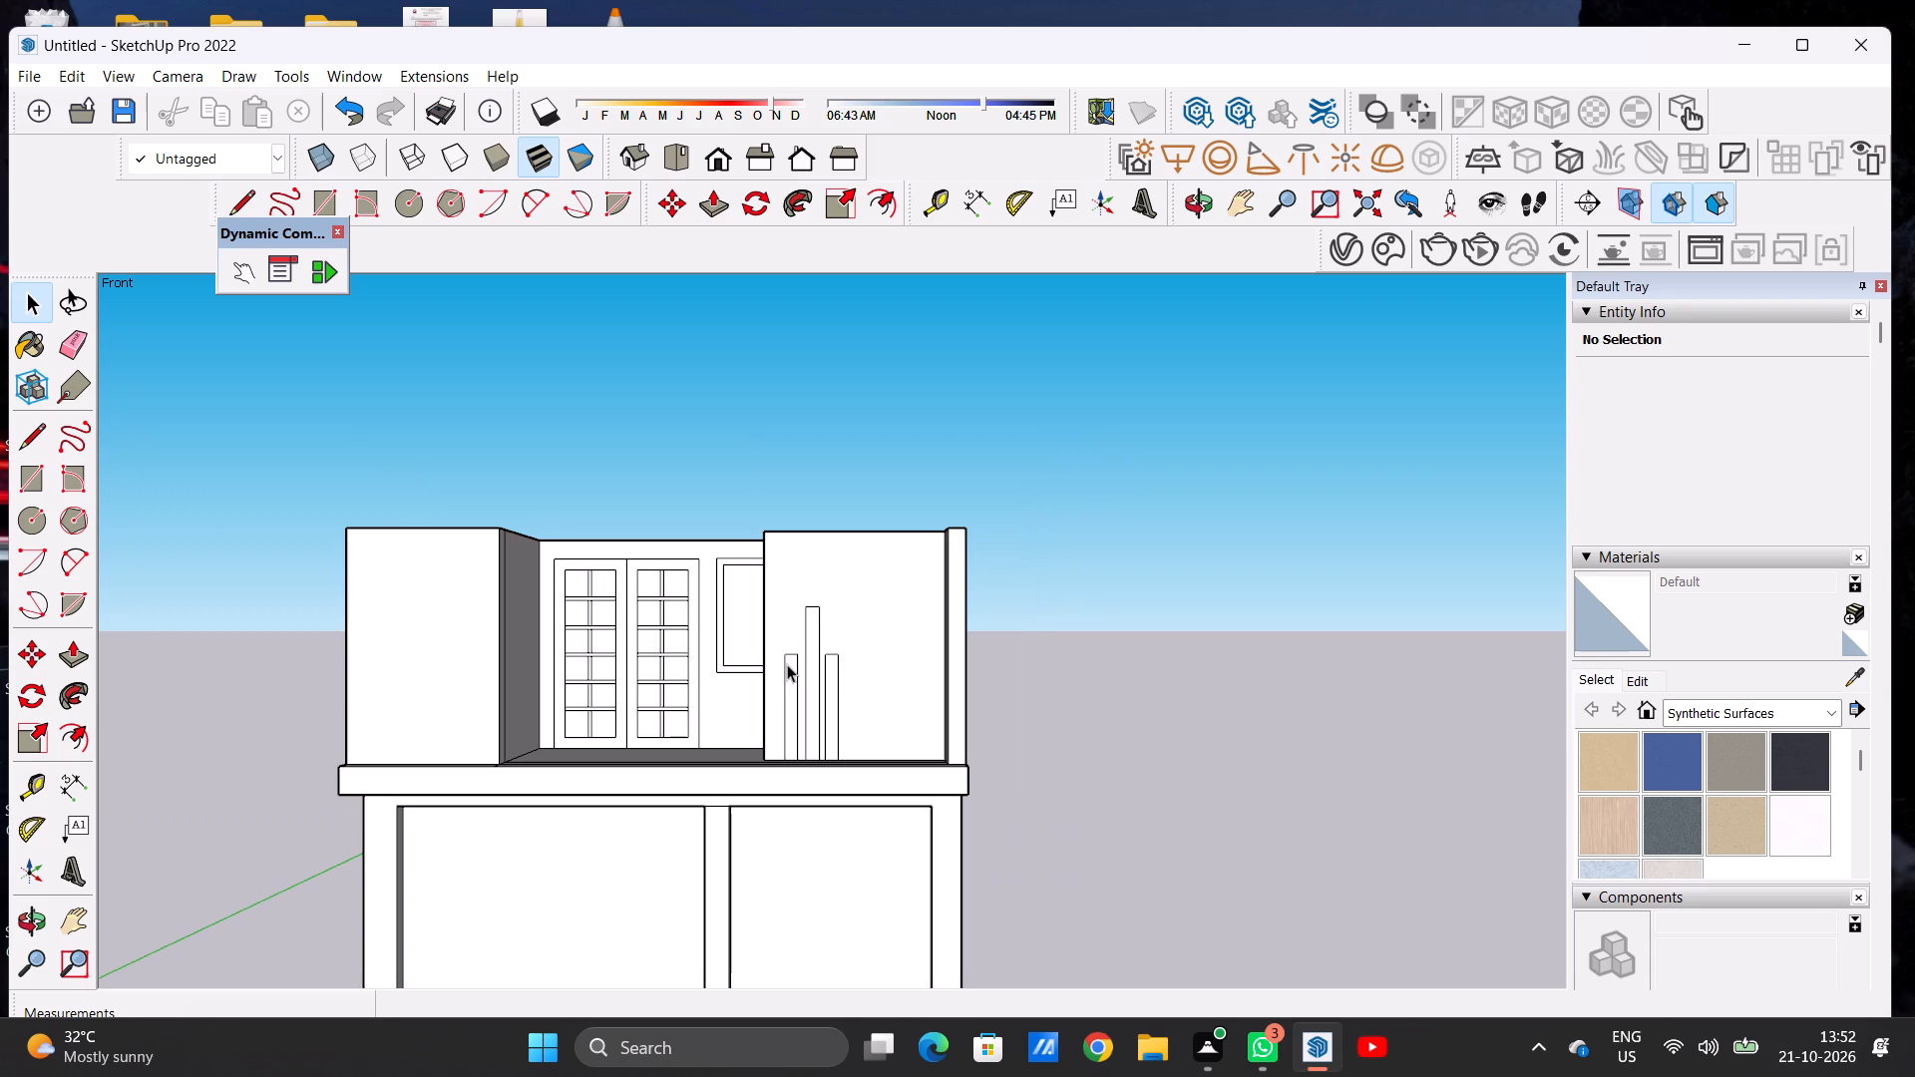
scroll(787, 664, "down", 9)
scroll(799, 587, "up", 2)
scroll(799, 587, "down", 1)
scroll(799, 587, "up", 8)
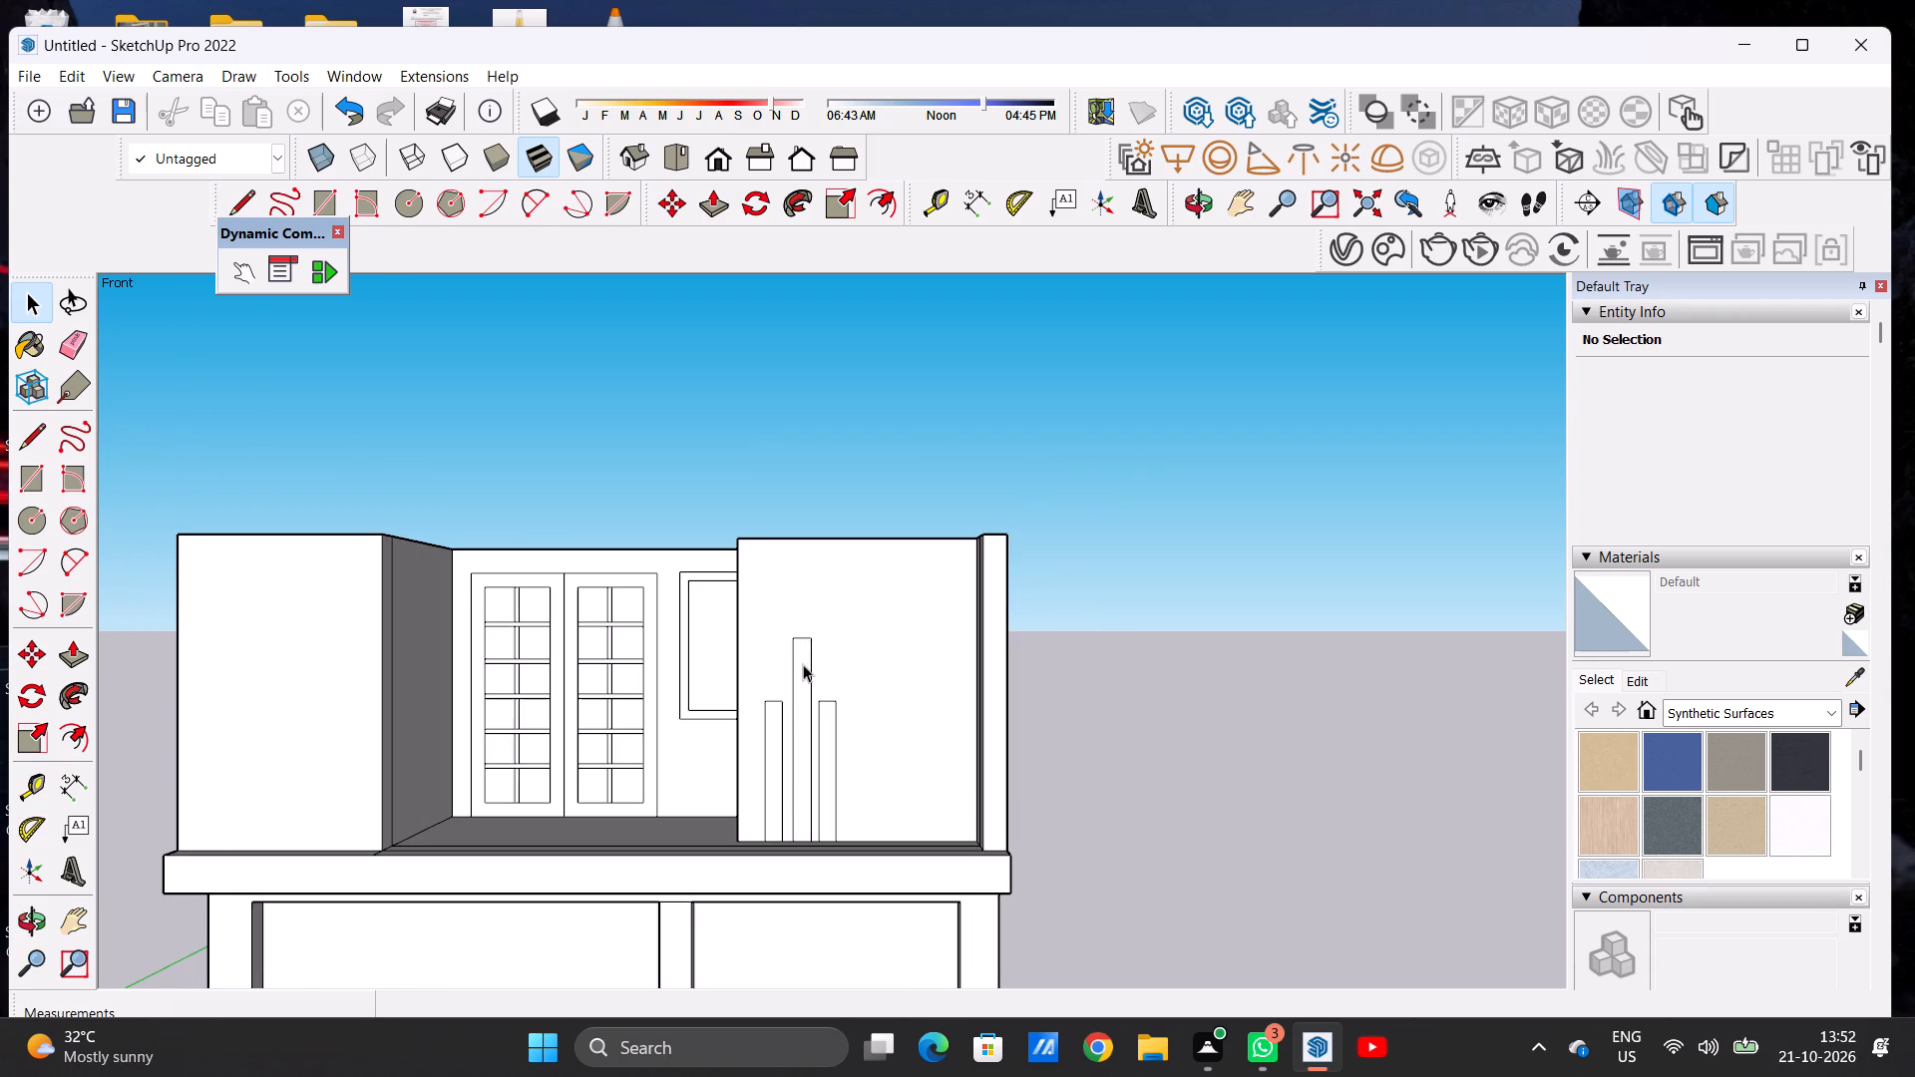
scroll(732, 765, "down", 4)
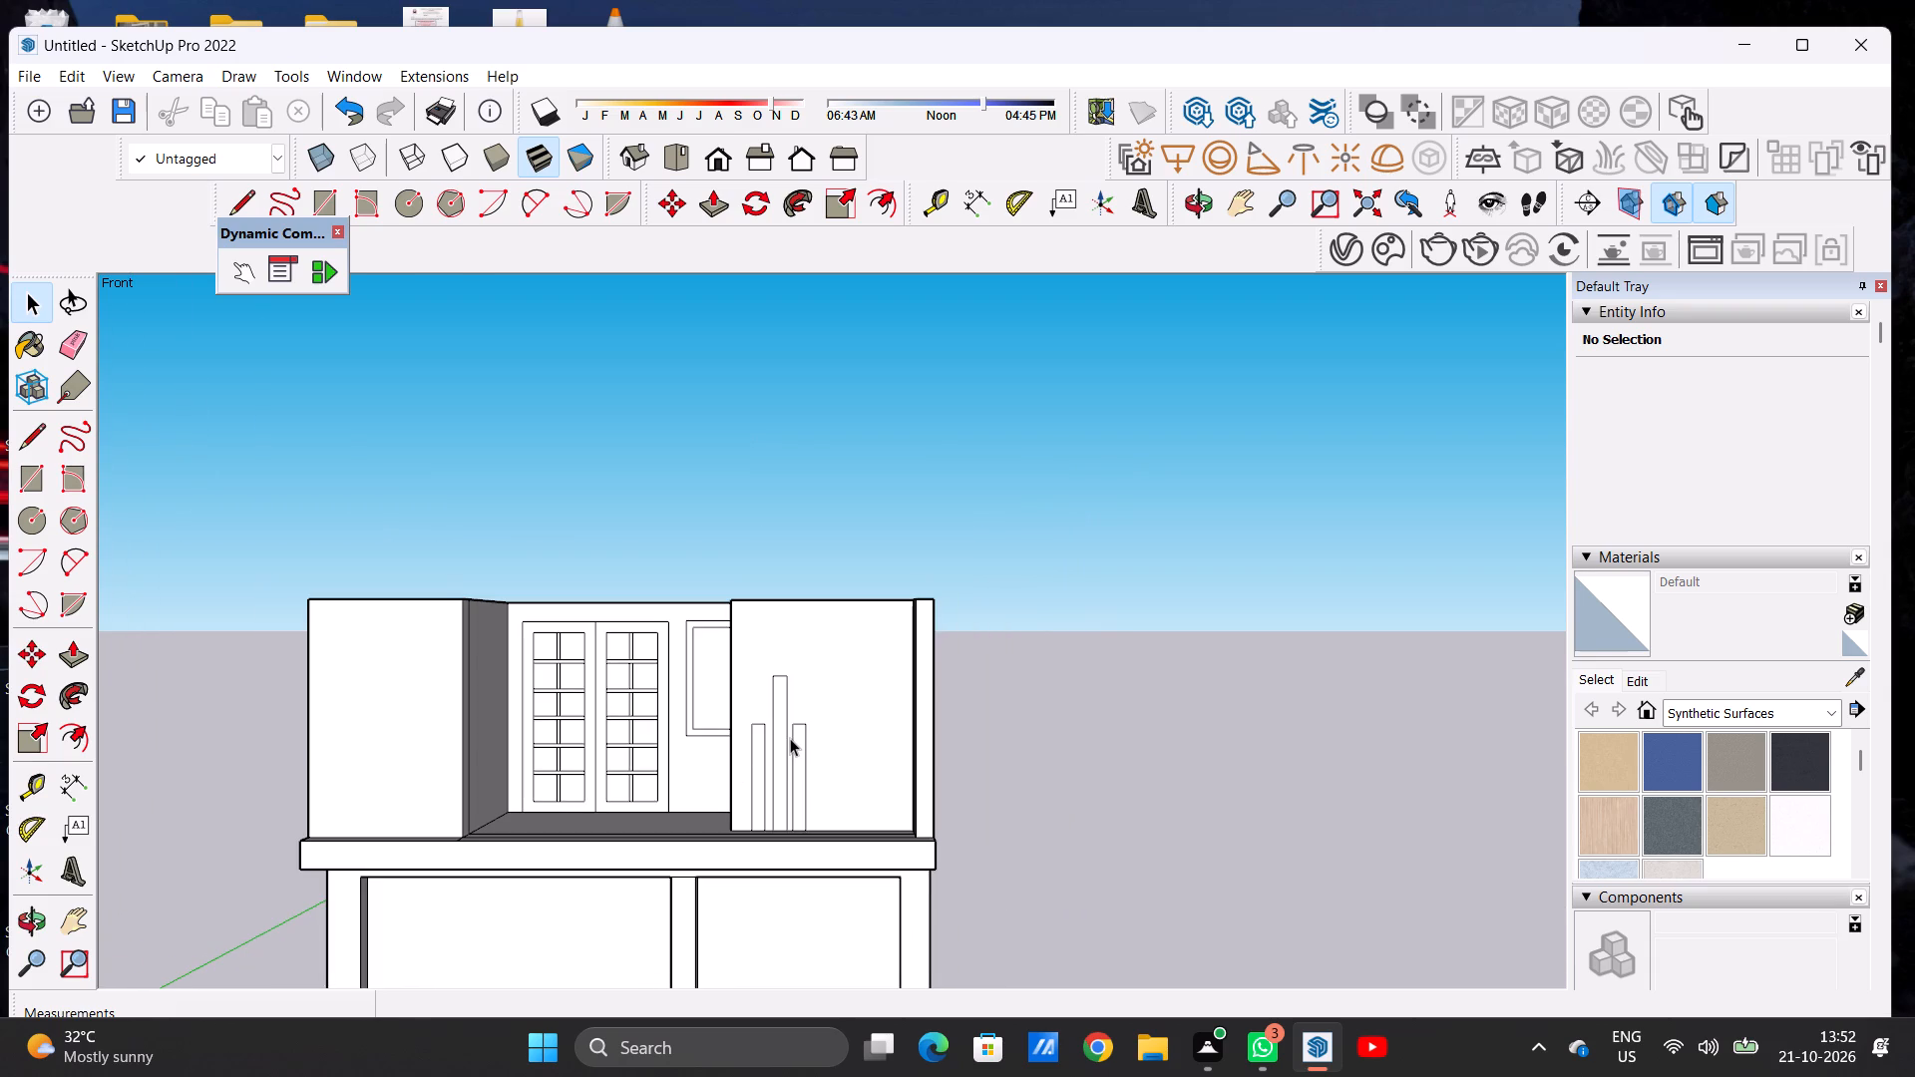
middle_click(1914, 0)
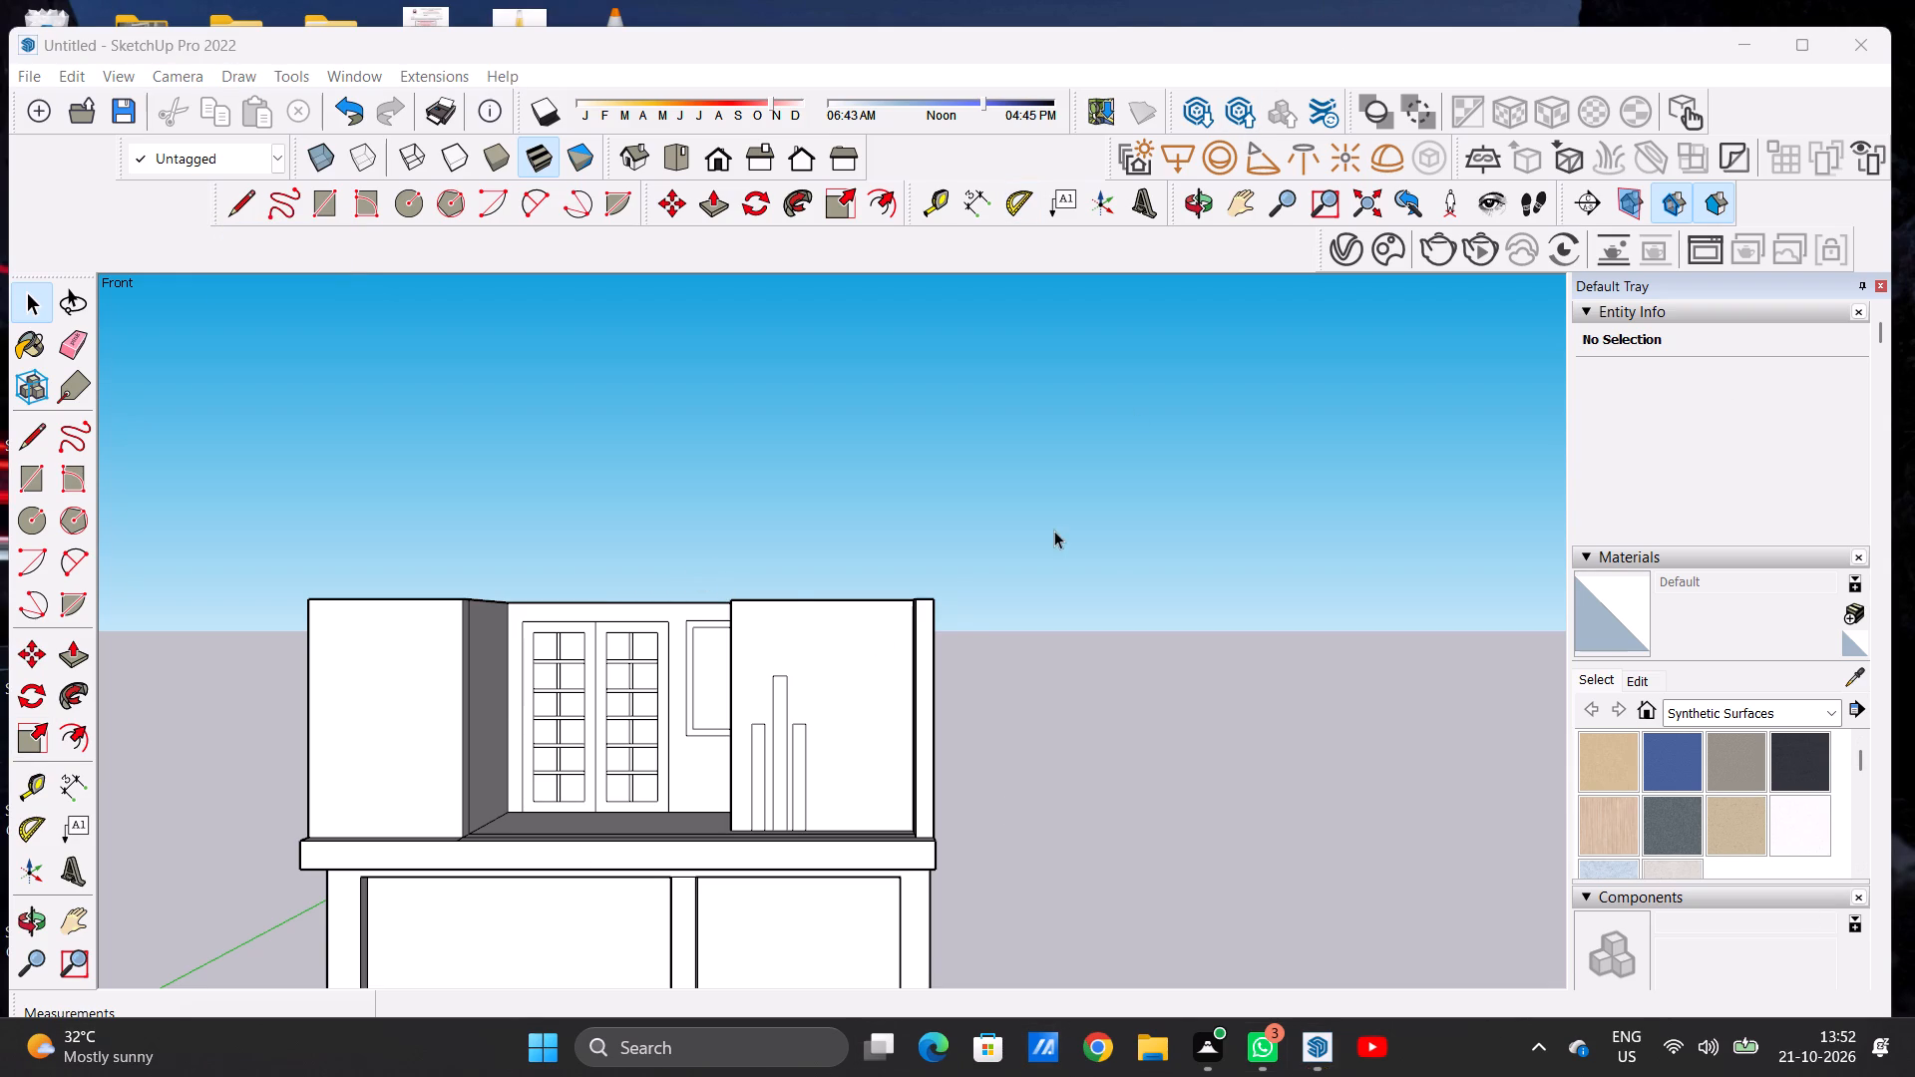
Push/Pull the short strip nearest the wall's free end about 3 13/16" out from the balcony wall.
scroll(1033, 533, "down", 4)
scroll(911, 550, "down", 6)
middle_click_drag(991, 688, 673, 878)
middle_click(673, 878)
scroll(819, 679, "up", 3)
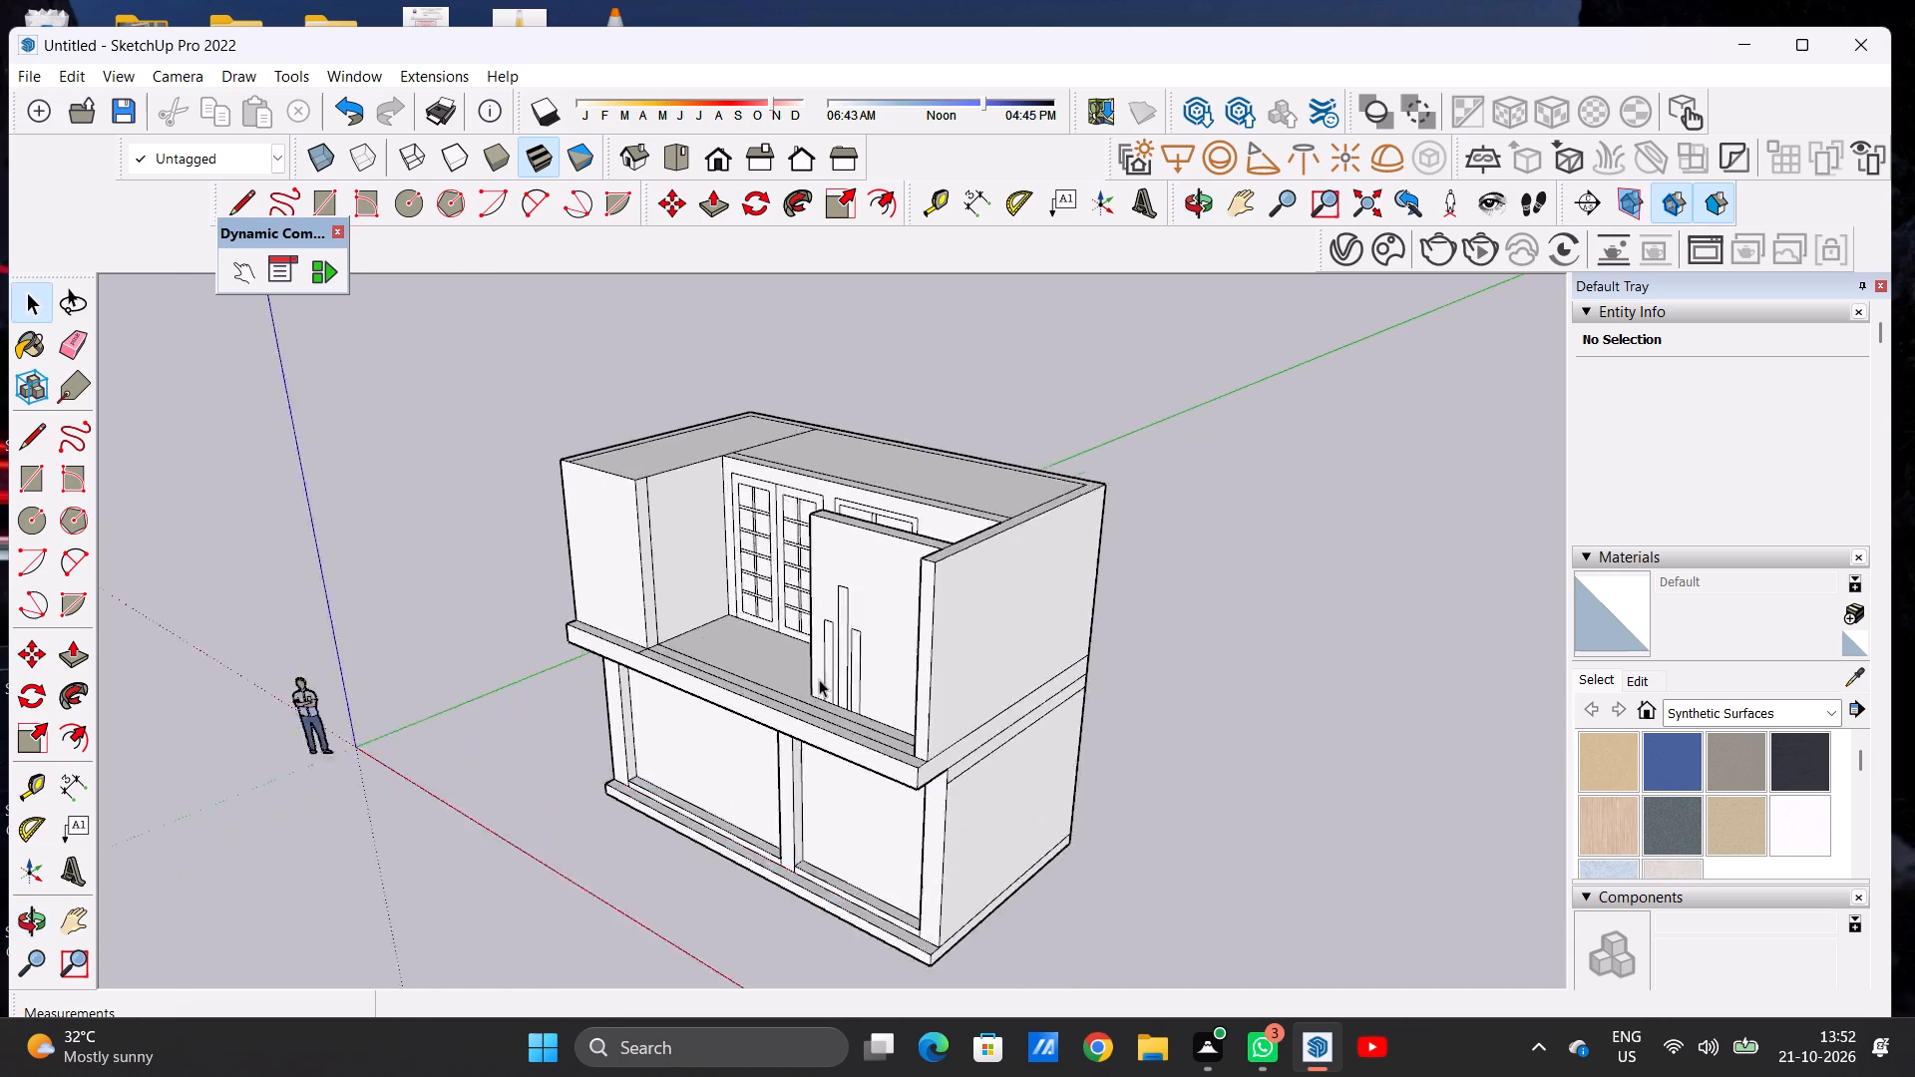
scroll(819, 679, "up", 15)
key("p")
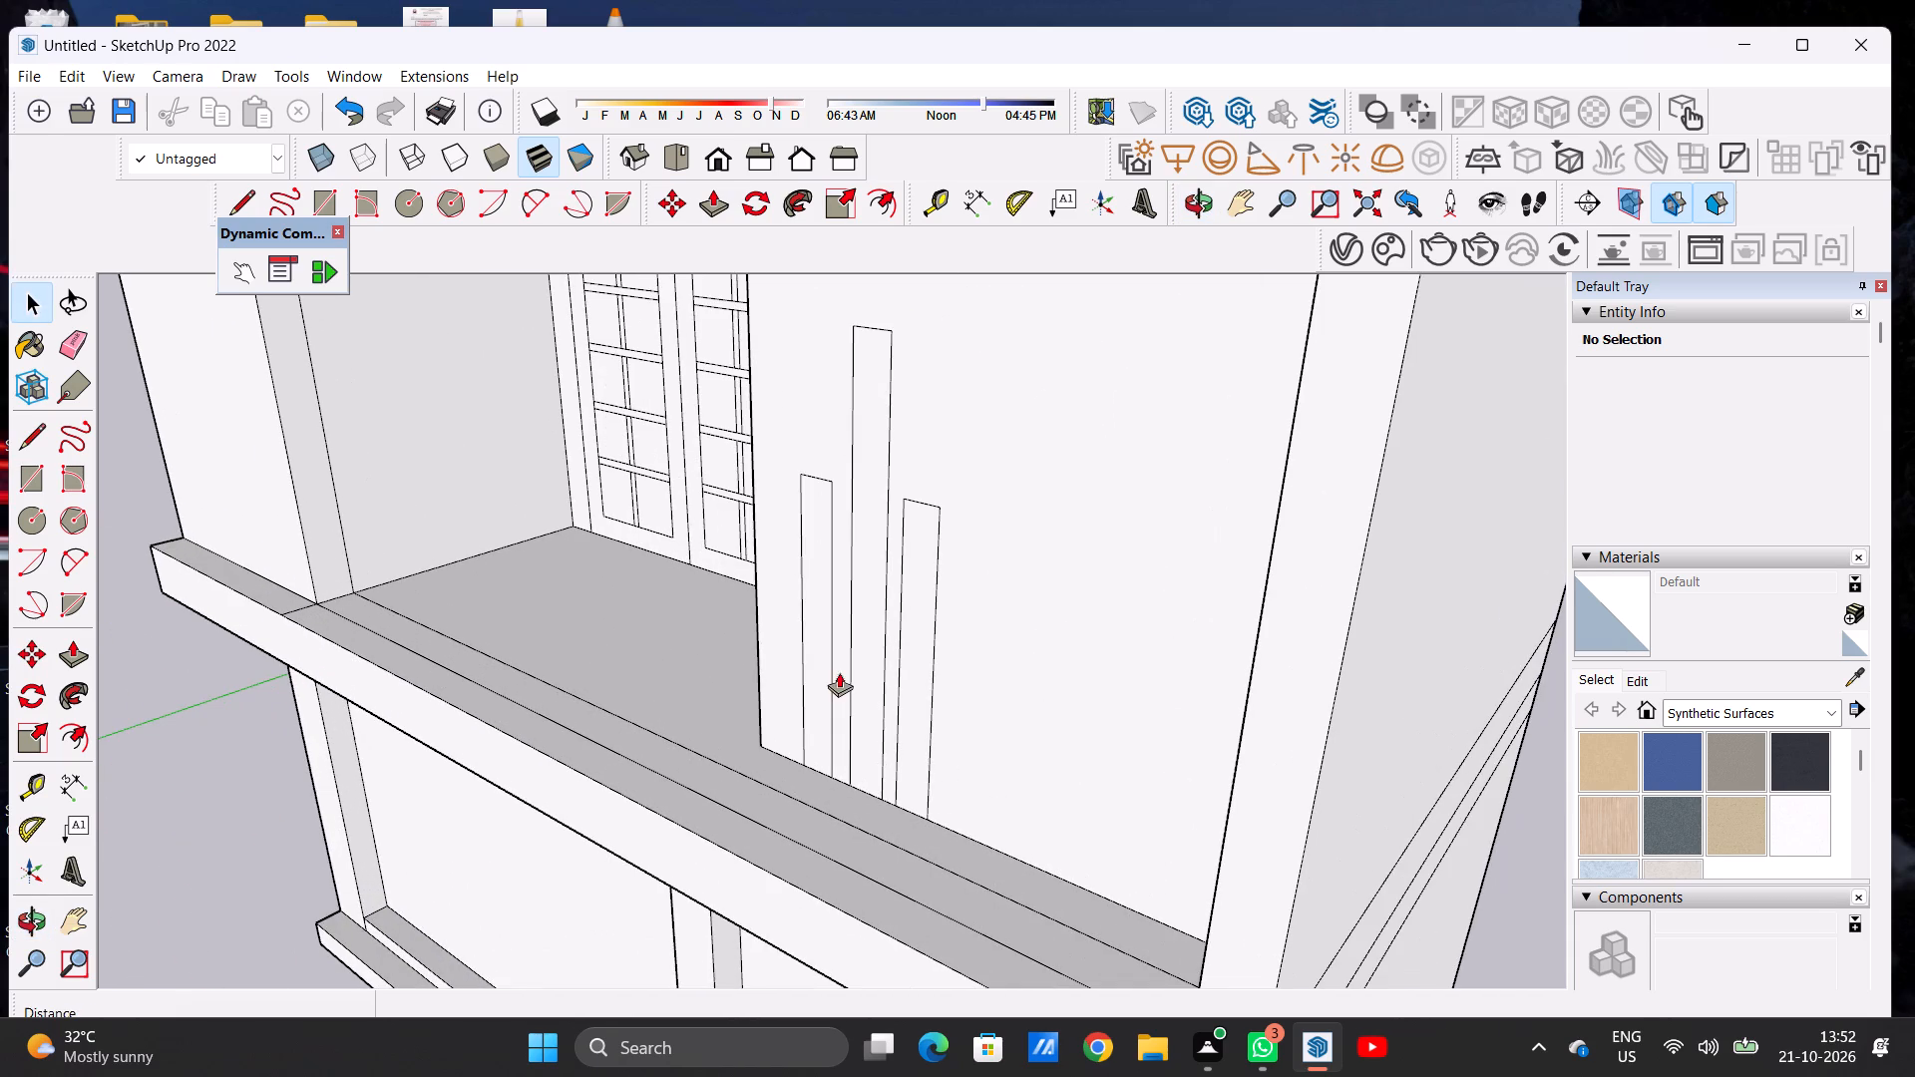
scroll(836, 514, "up", 6)
left_click(813, 500)
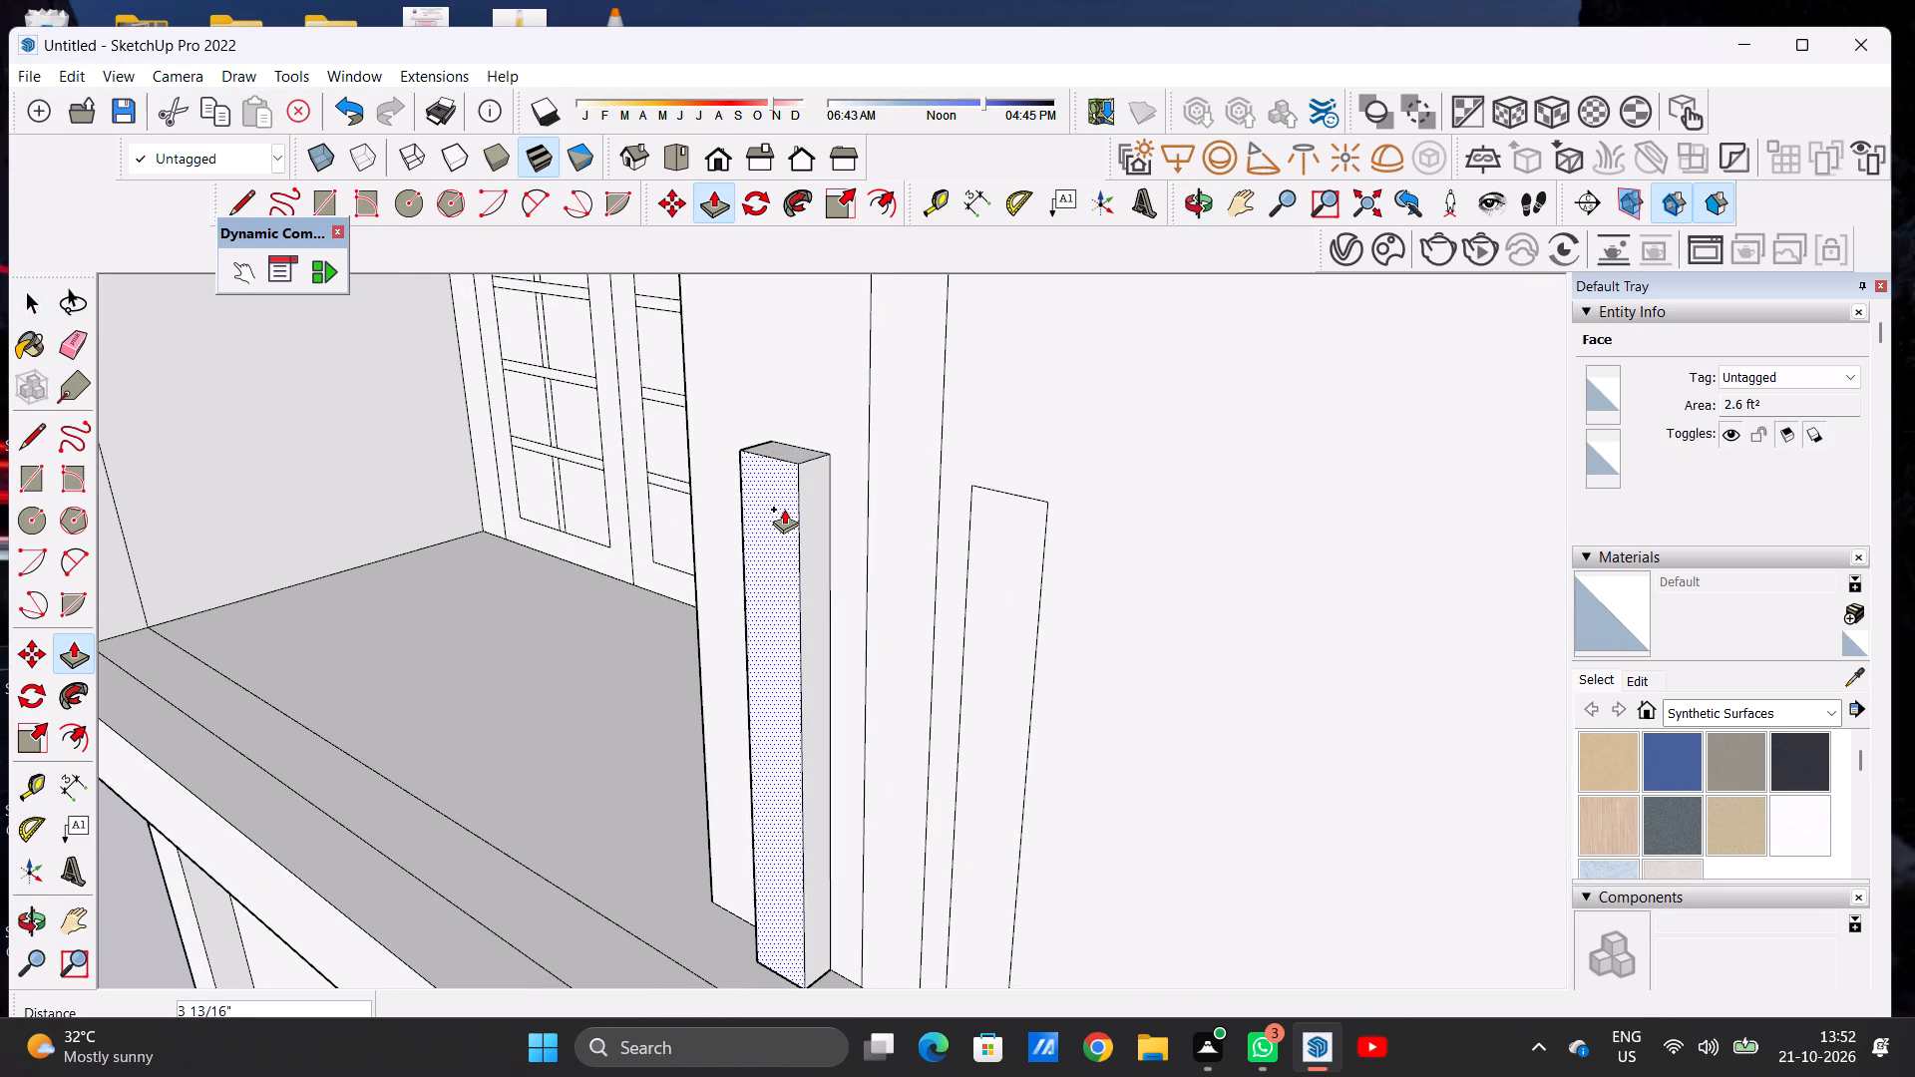
left_click(784, 509)
Push/Pull the tall strip about 3 3/4" out from the balcony wall, flush with the raised short strip's front.
left_click(890, 477)
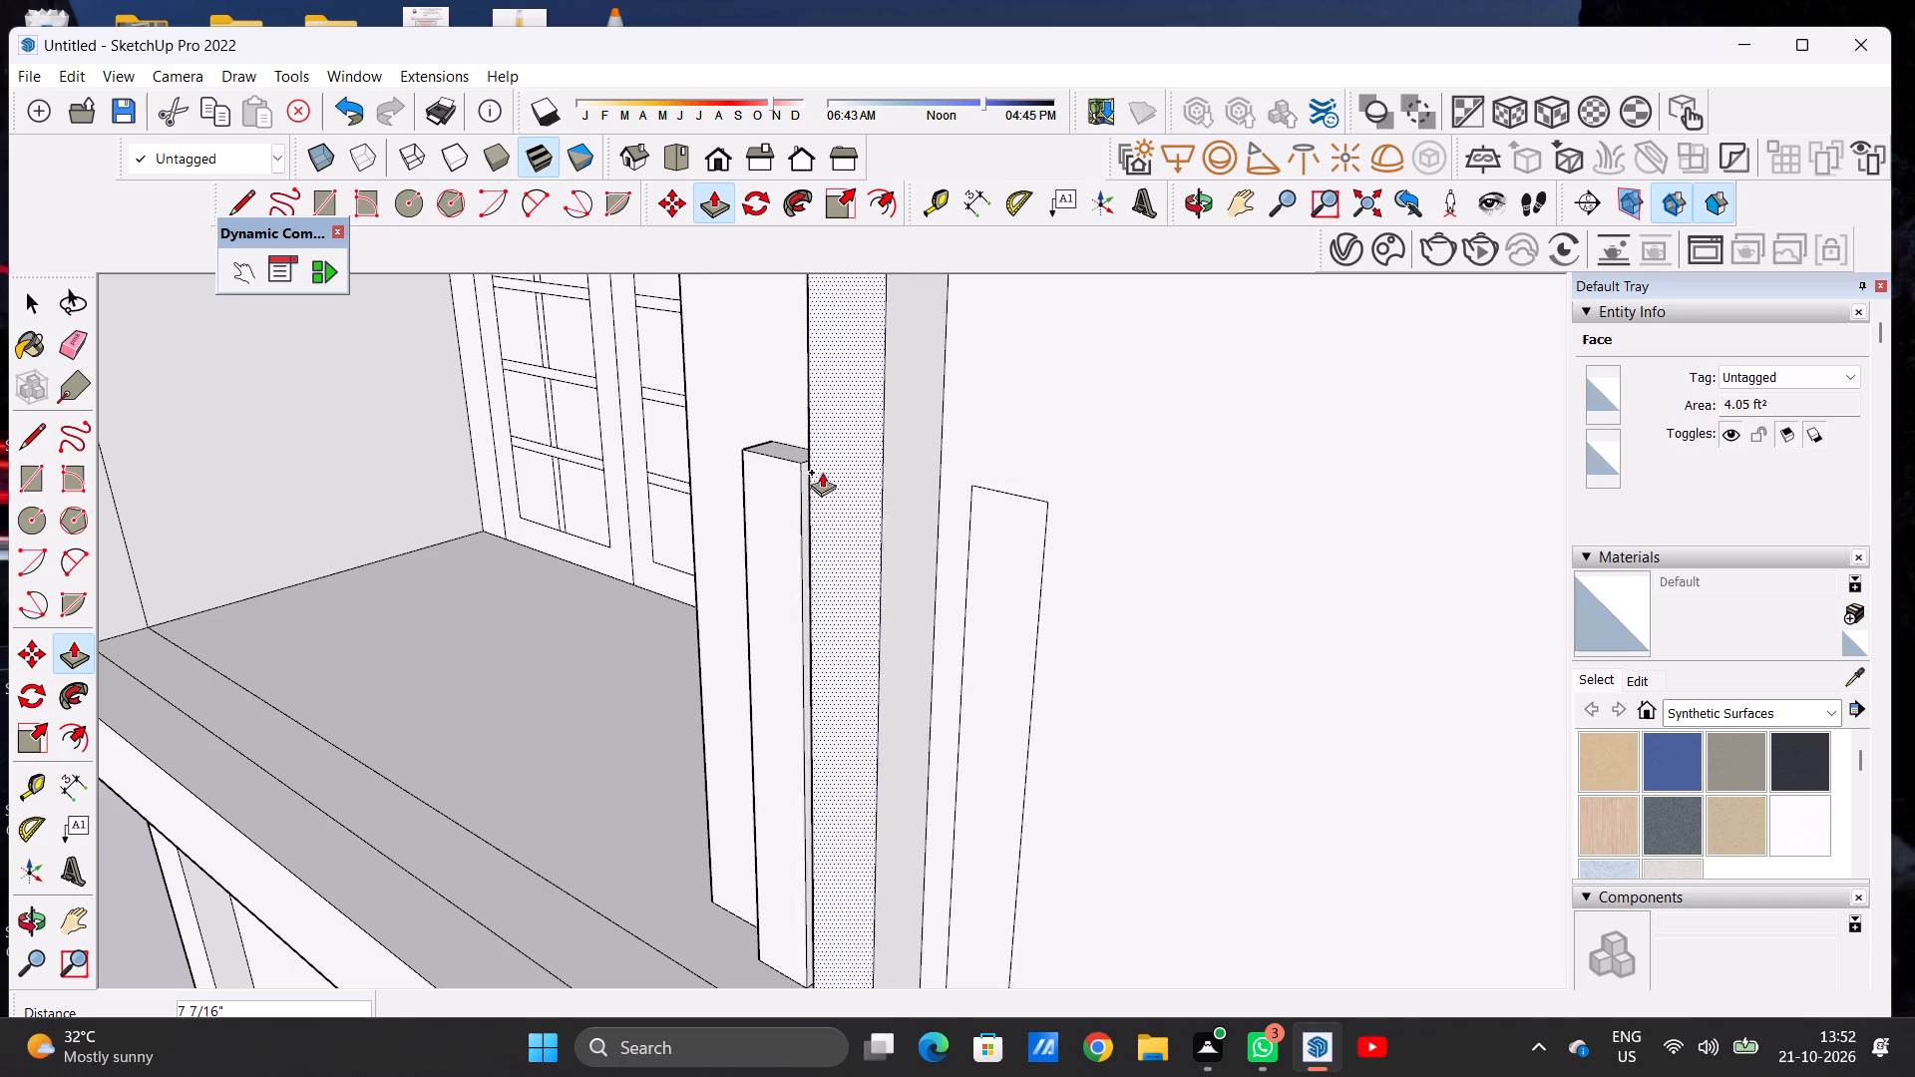
scroll(794, 494, "down", 7)
middle_click_drag(786, 501, 1146, 399)
scroll(1107, 405, "up", 6)
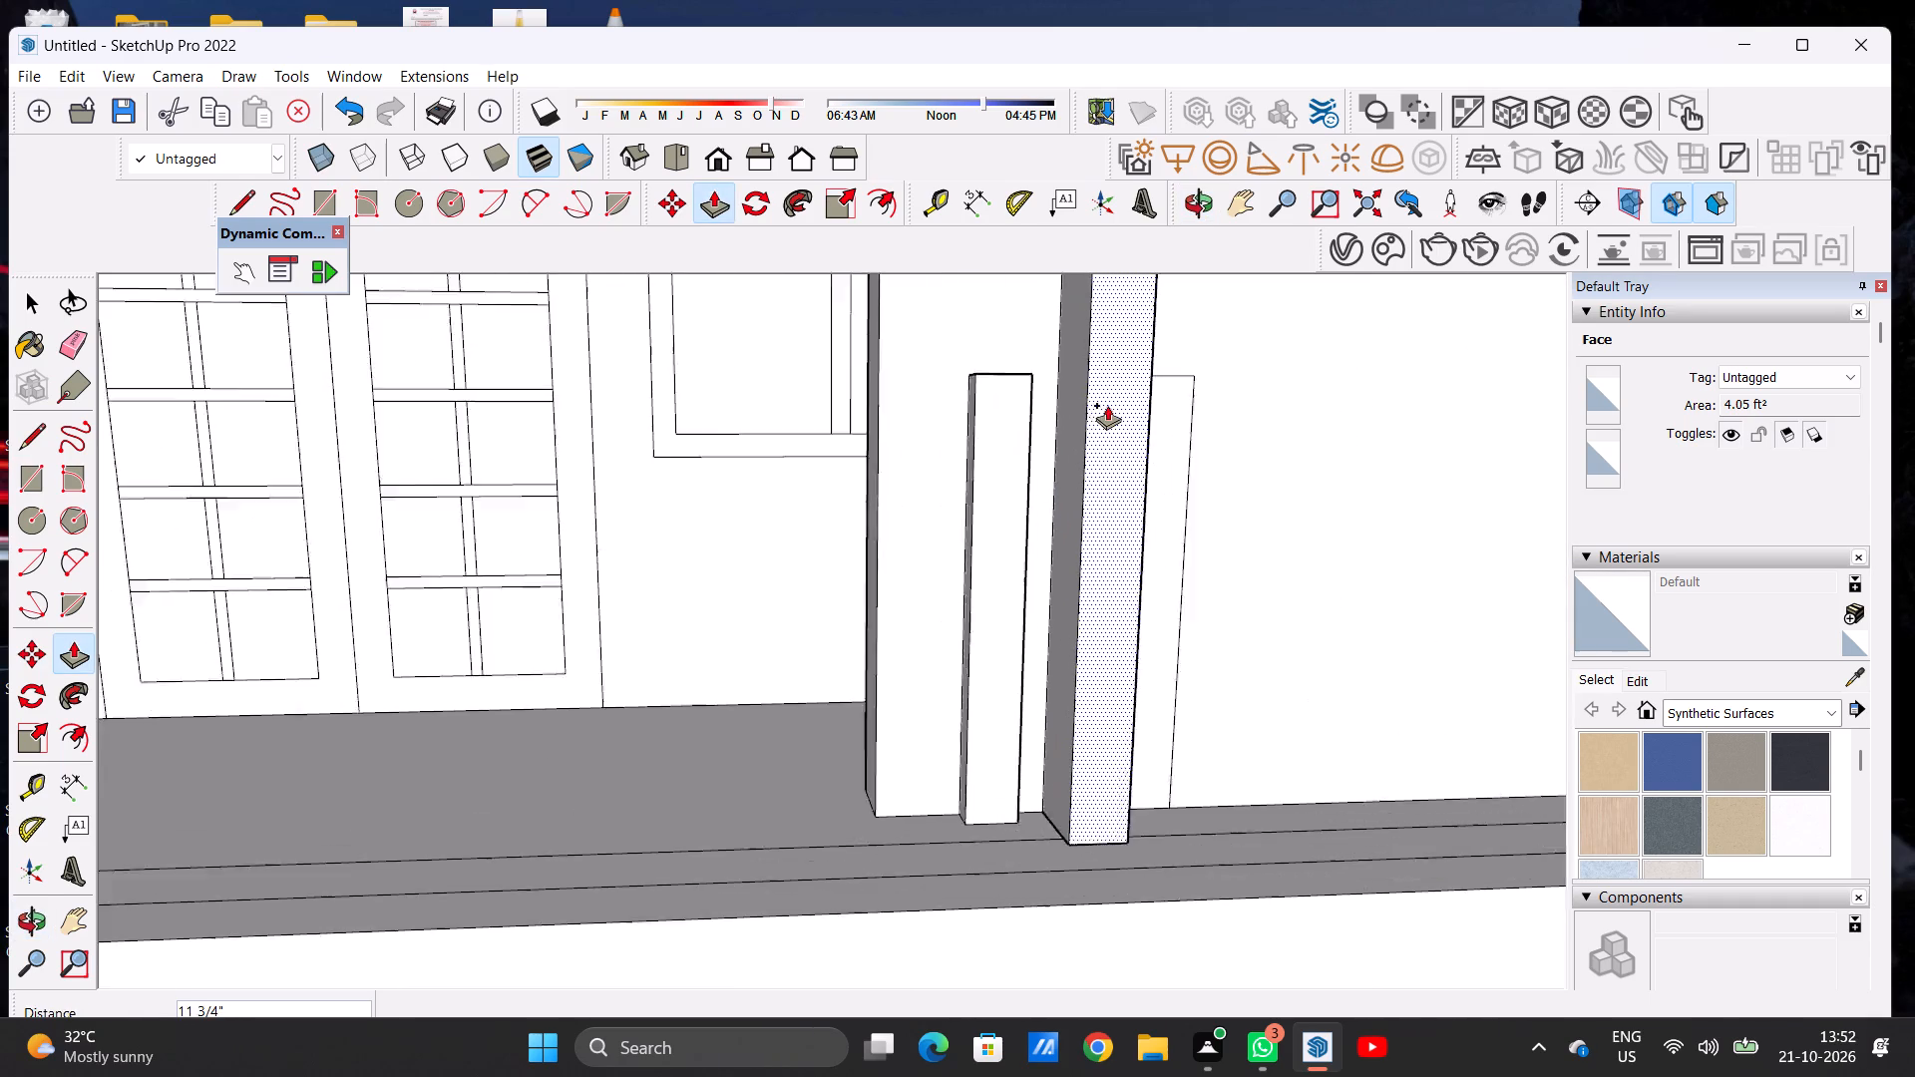
scroll(1107, 405, "up", 1)
left_click(999, 366)
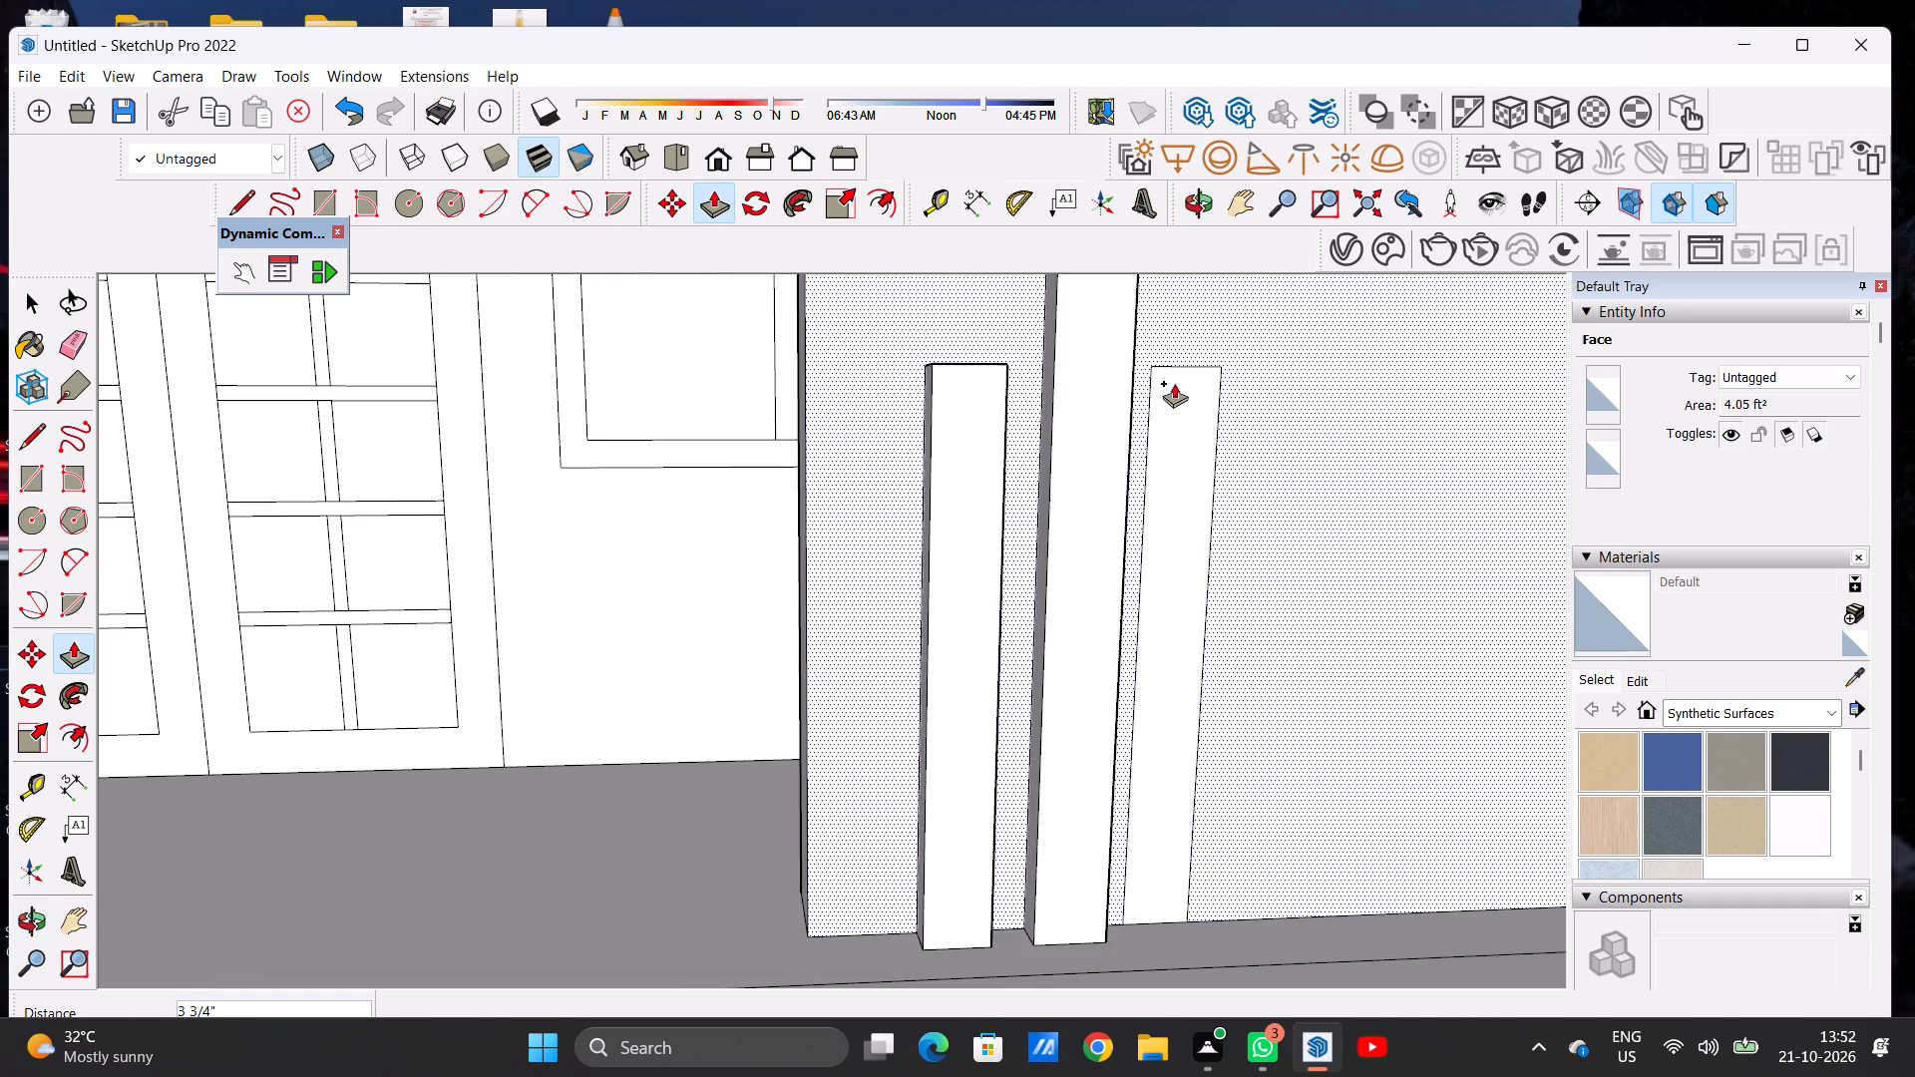
Push/Pull the remaining flat short strip out from the balcony wall, flush with the raised short strip's front.
left_click(1167, 385)
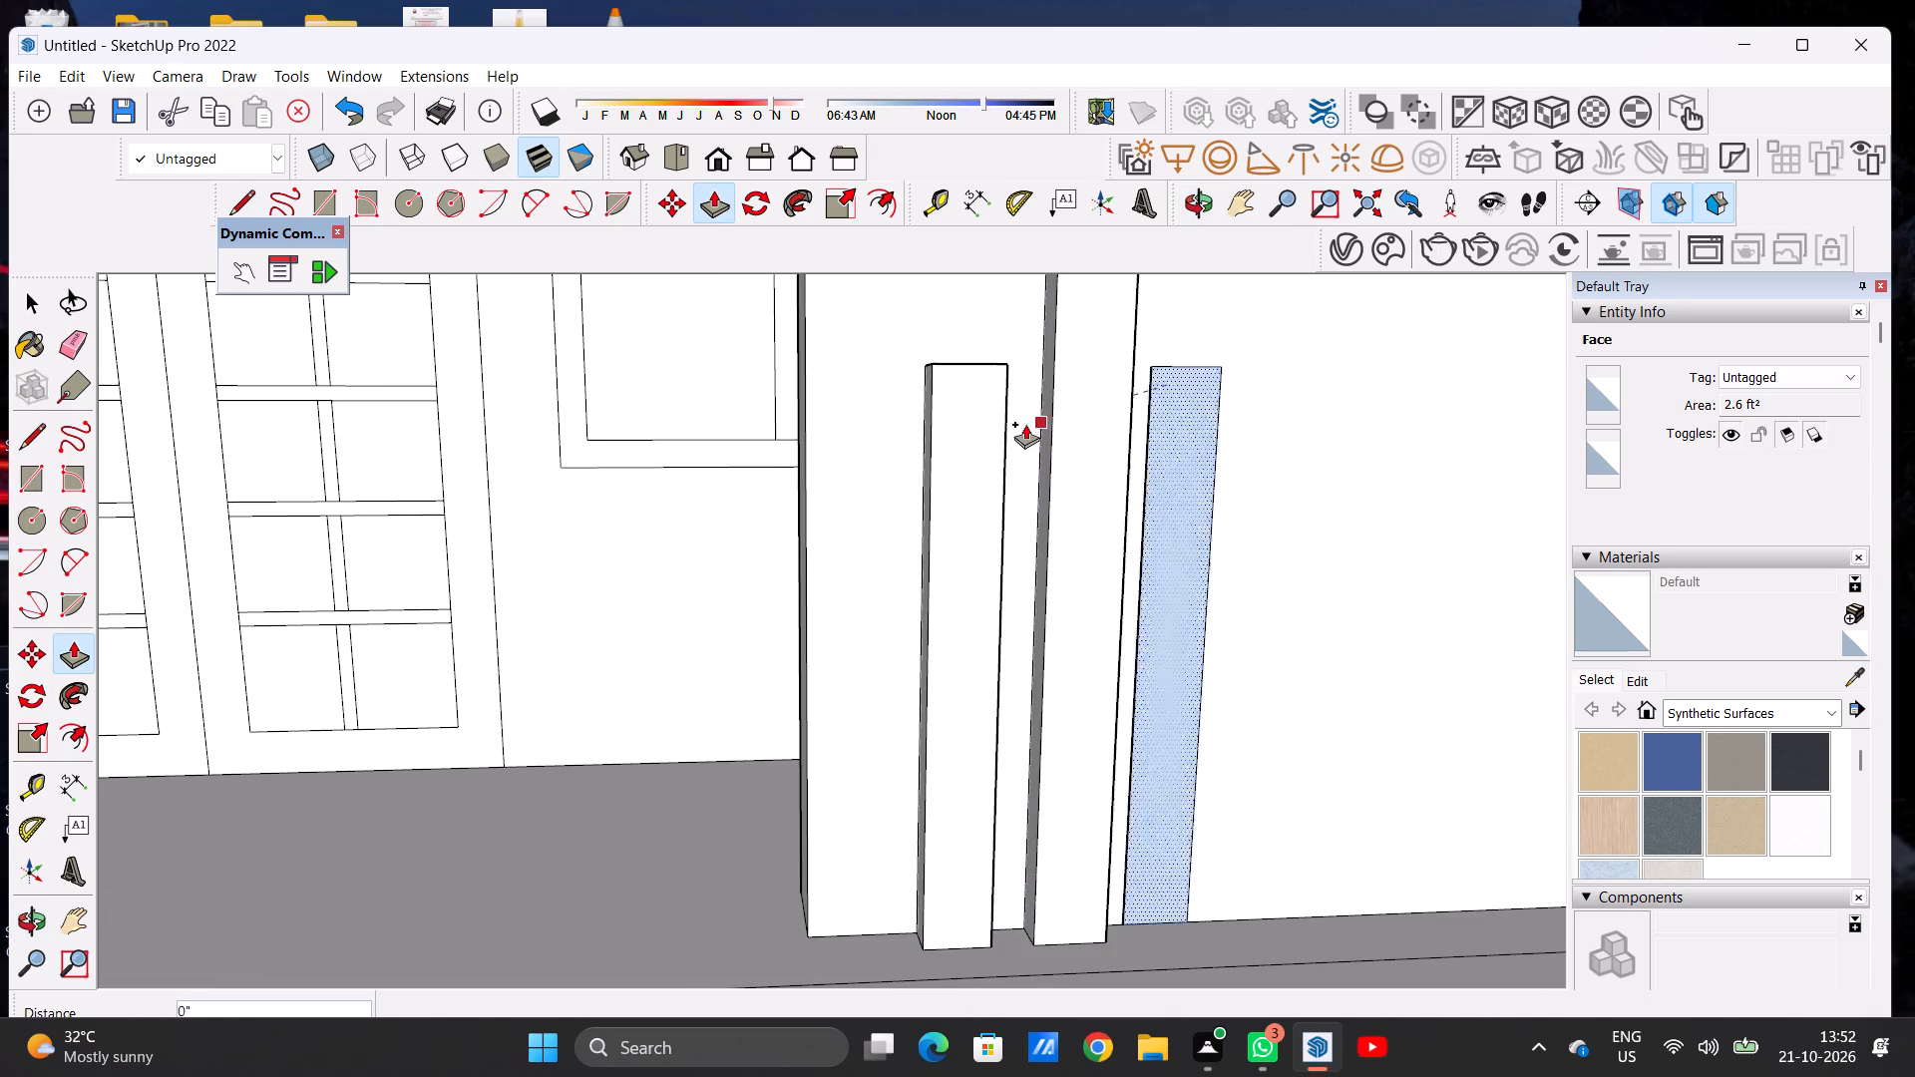
left_click(1004, 370)
key("space")
Push/Pull the long narrow floor strip along the balcony's front edge up about 3' 6 9/16" as a parapet.
scroll(1055, 863, "down", 5)
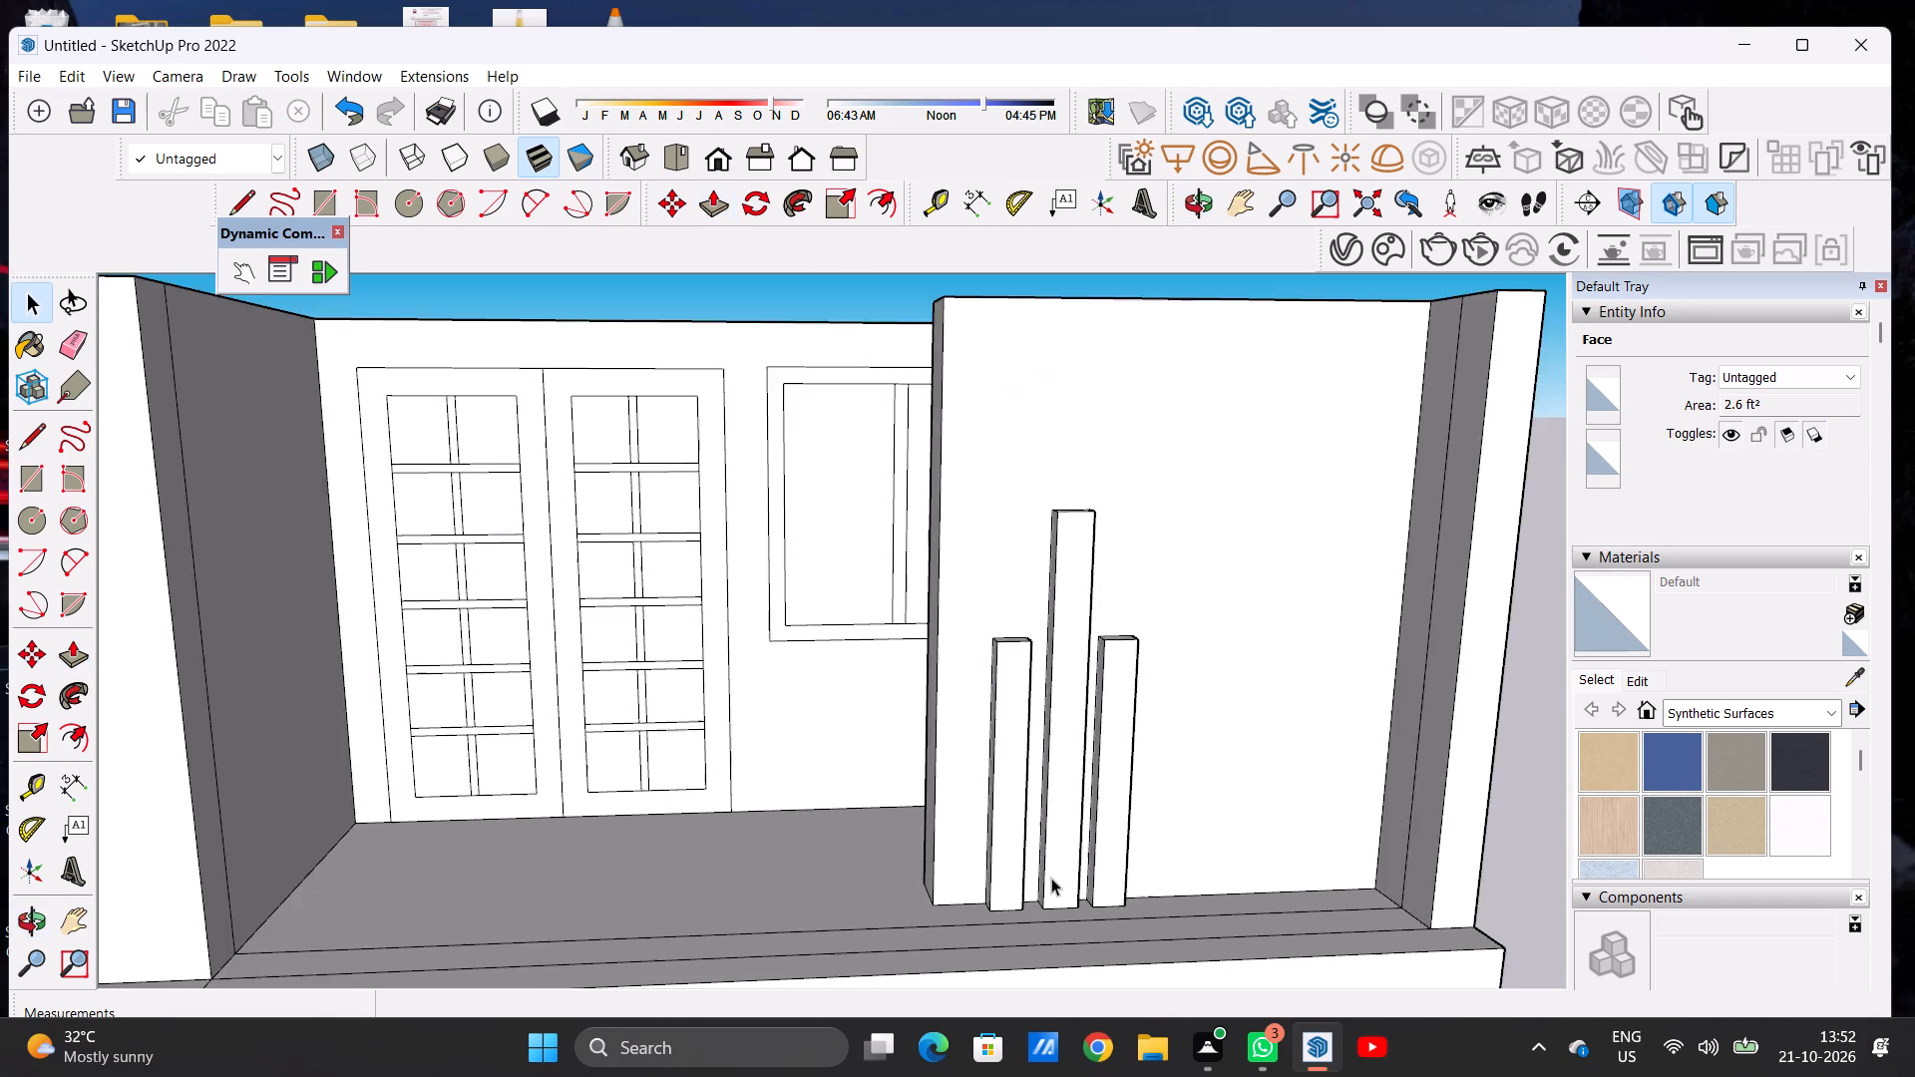
scroll(1051, 878, "down", 20)
middle_click_drag(1013, 782, 1001, 956)
scroll(1019, 851, "up", 7)
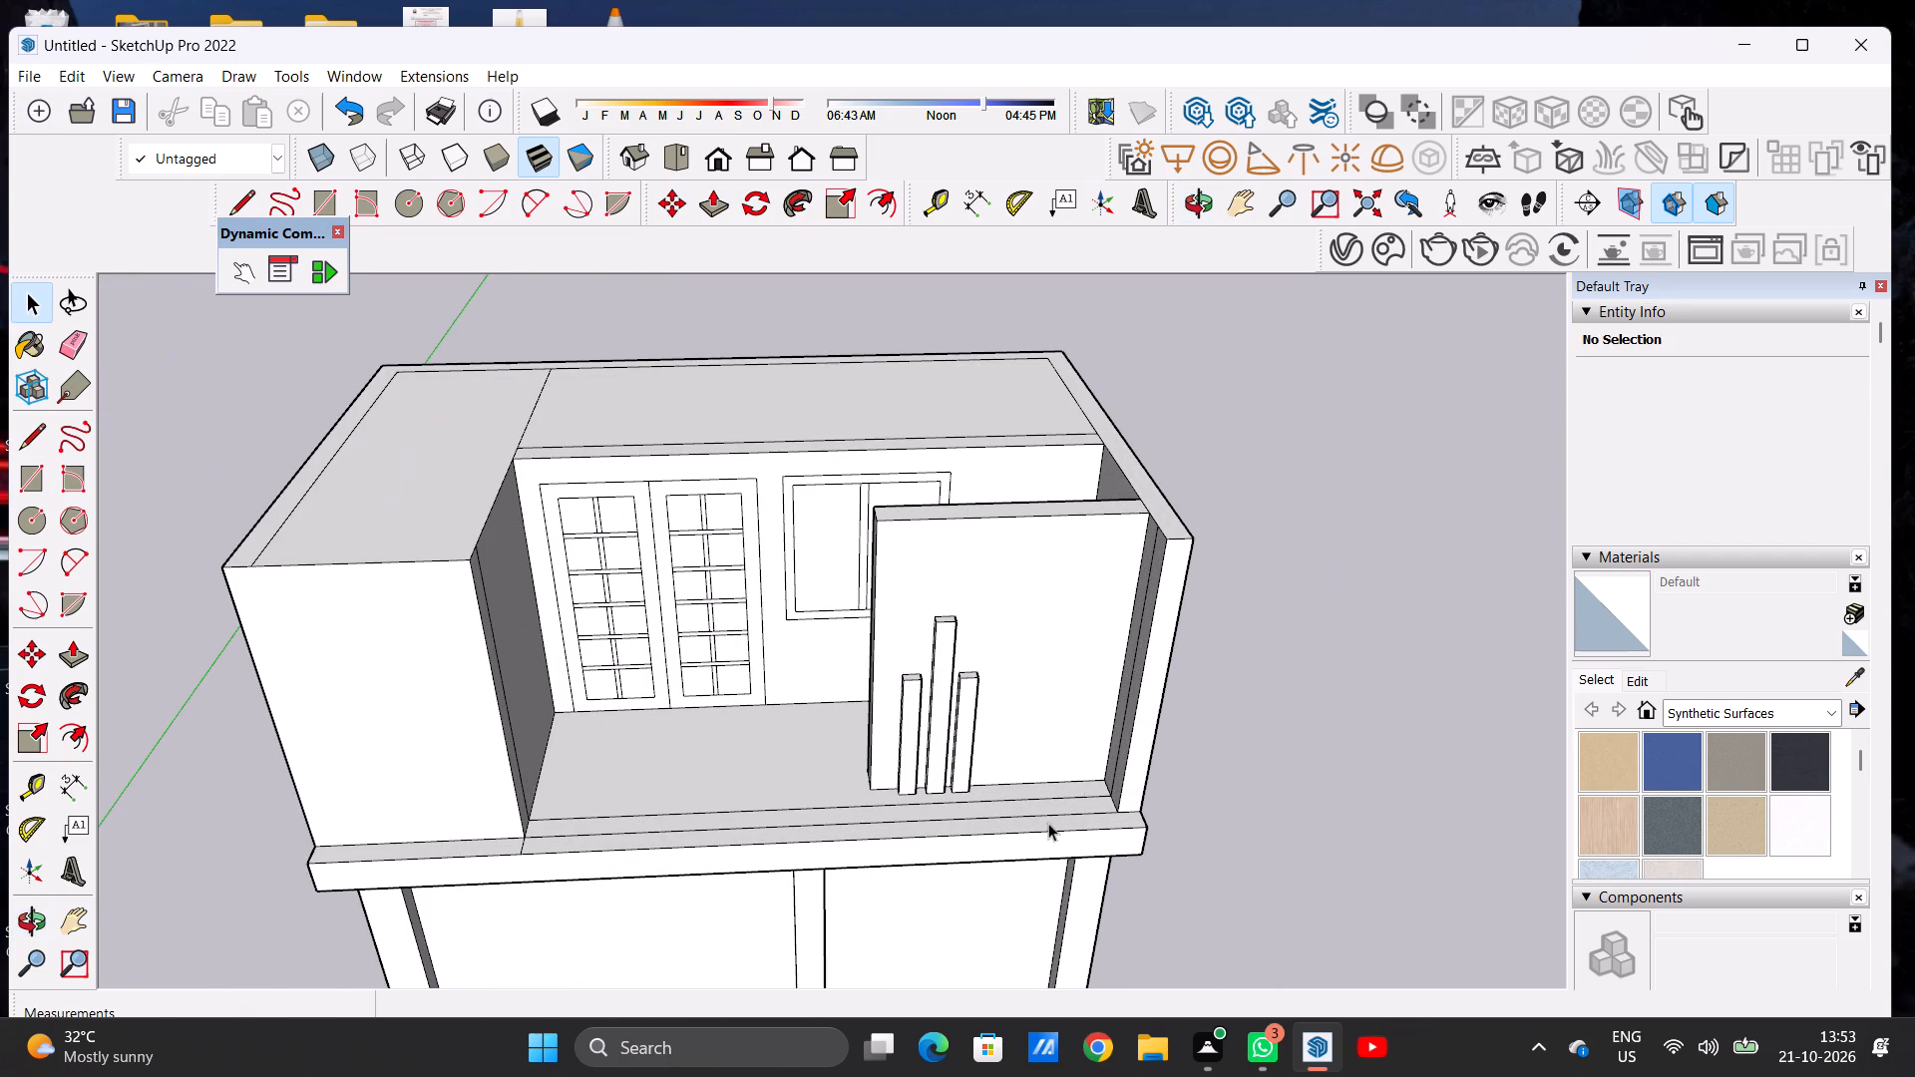
scroll(1085, 793, "up", 4)
key("p")
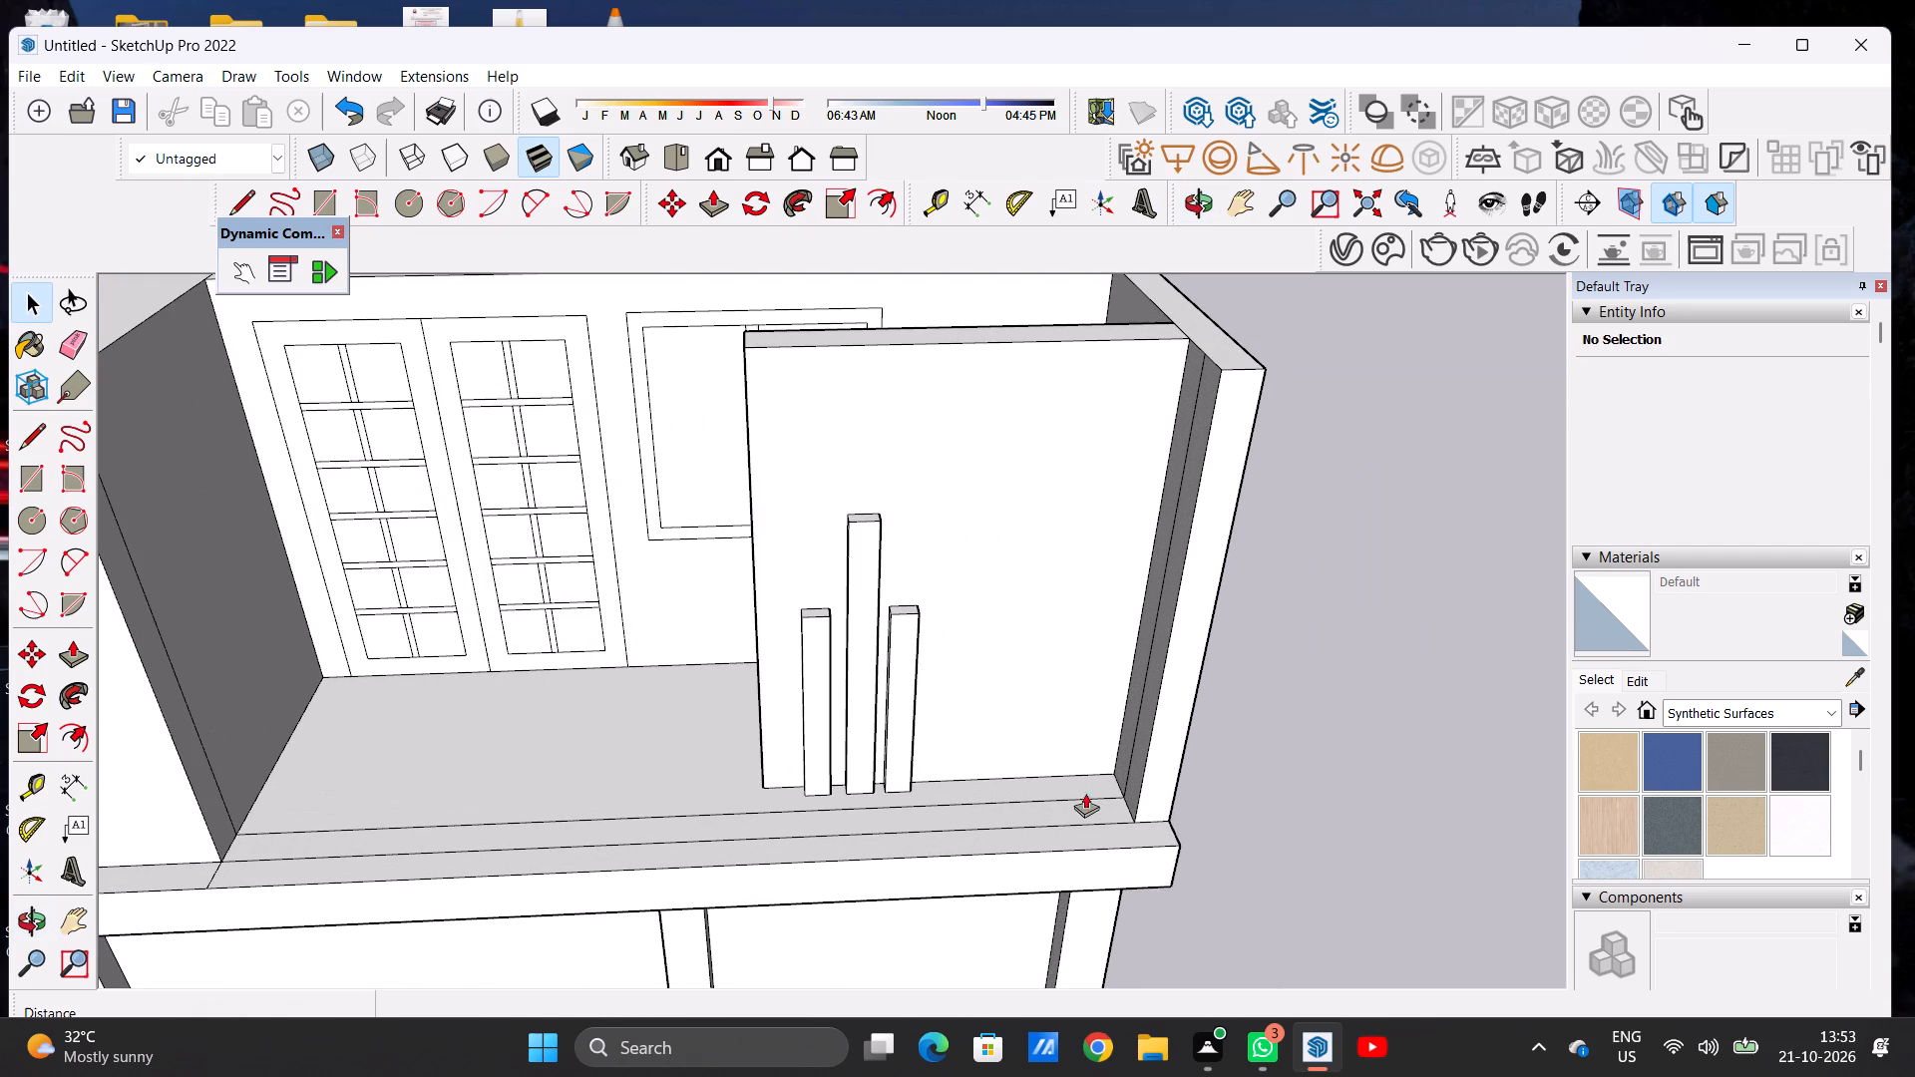
scroll(1109, 793, "up", 7)
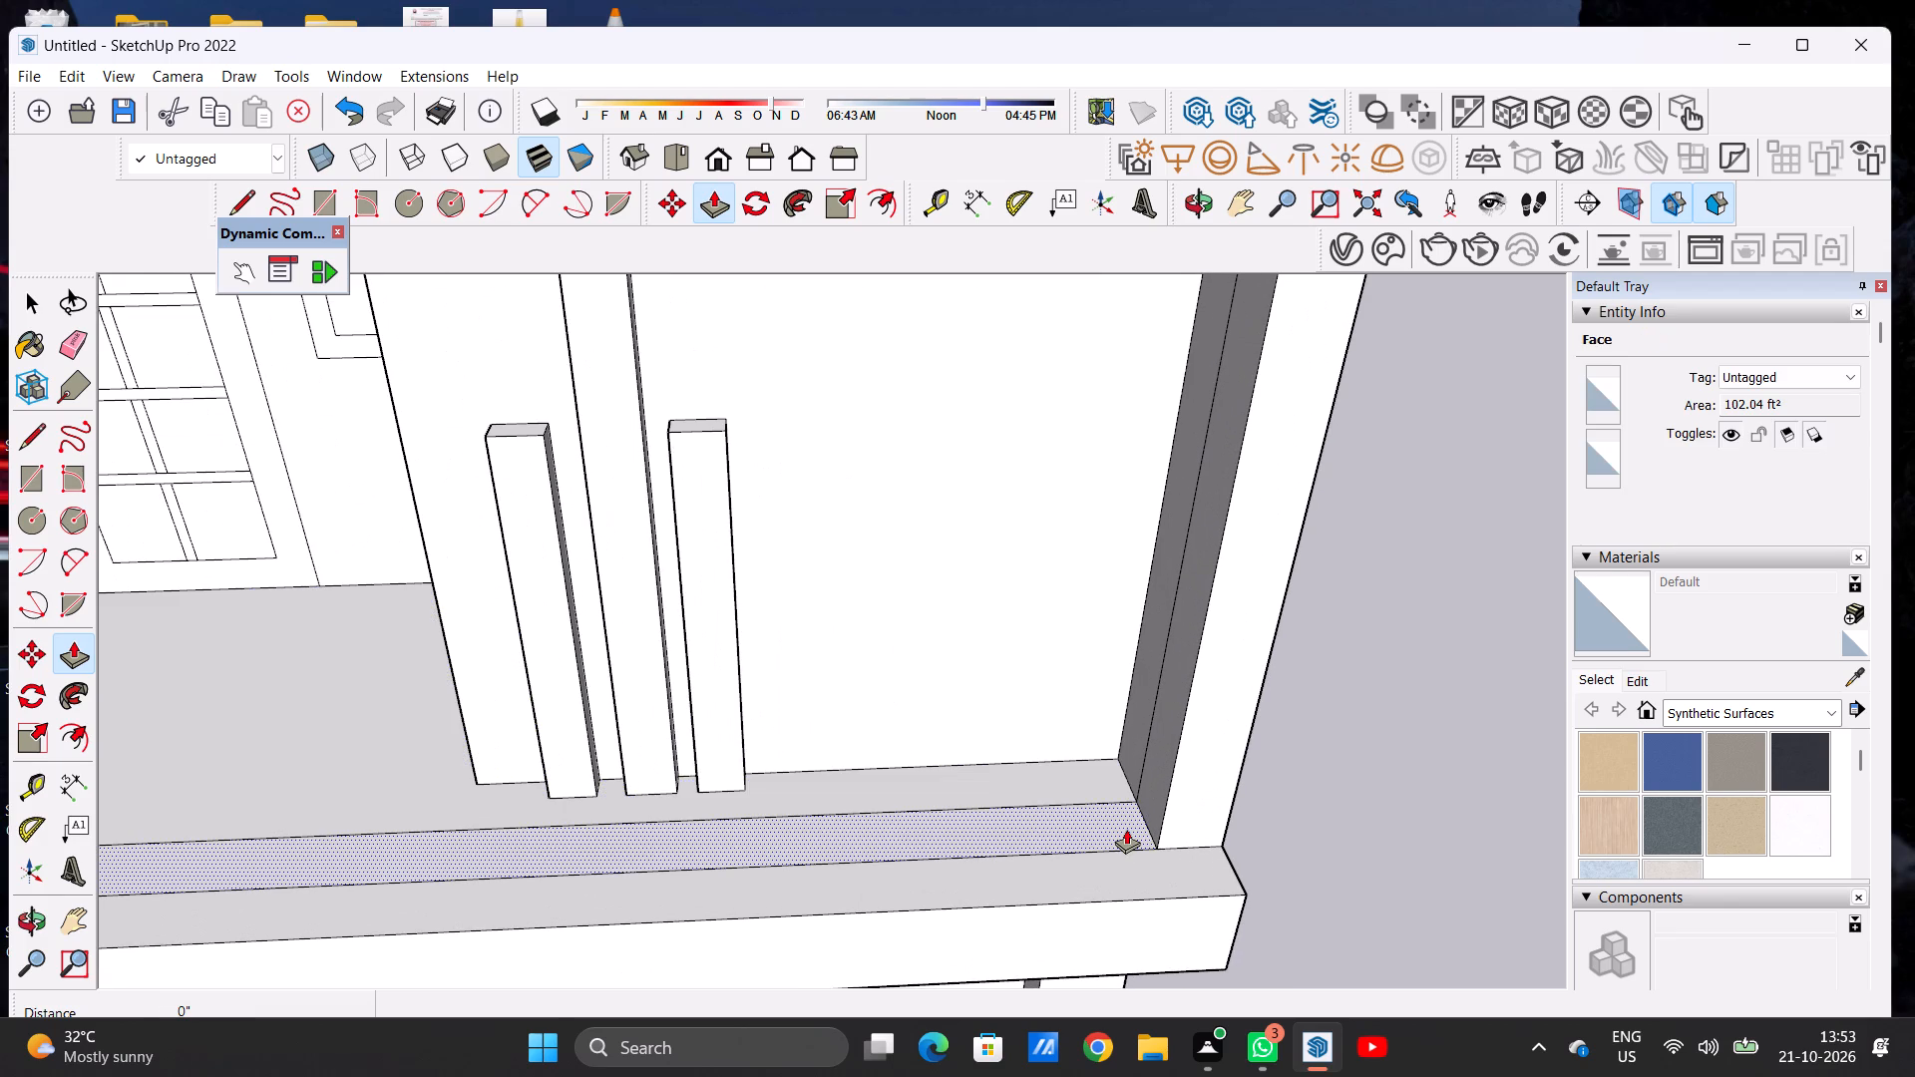
left_click(1126, 829)
scroll(1133, 723, "down", 2)
scroll(1133, 723, "up", 1)
scroll(1133, 723, "down", 7)
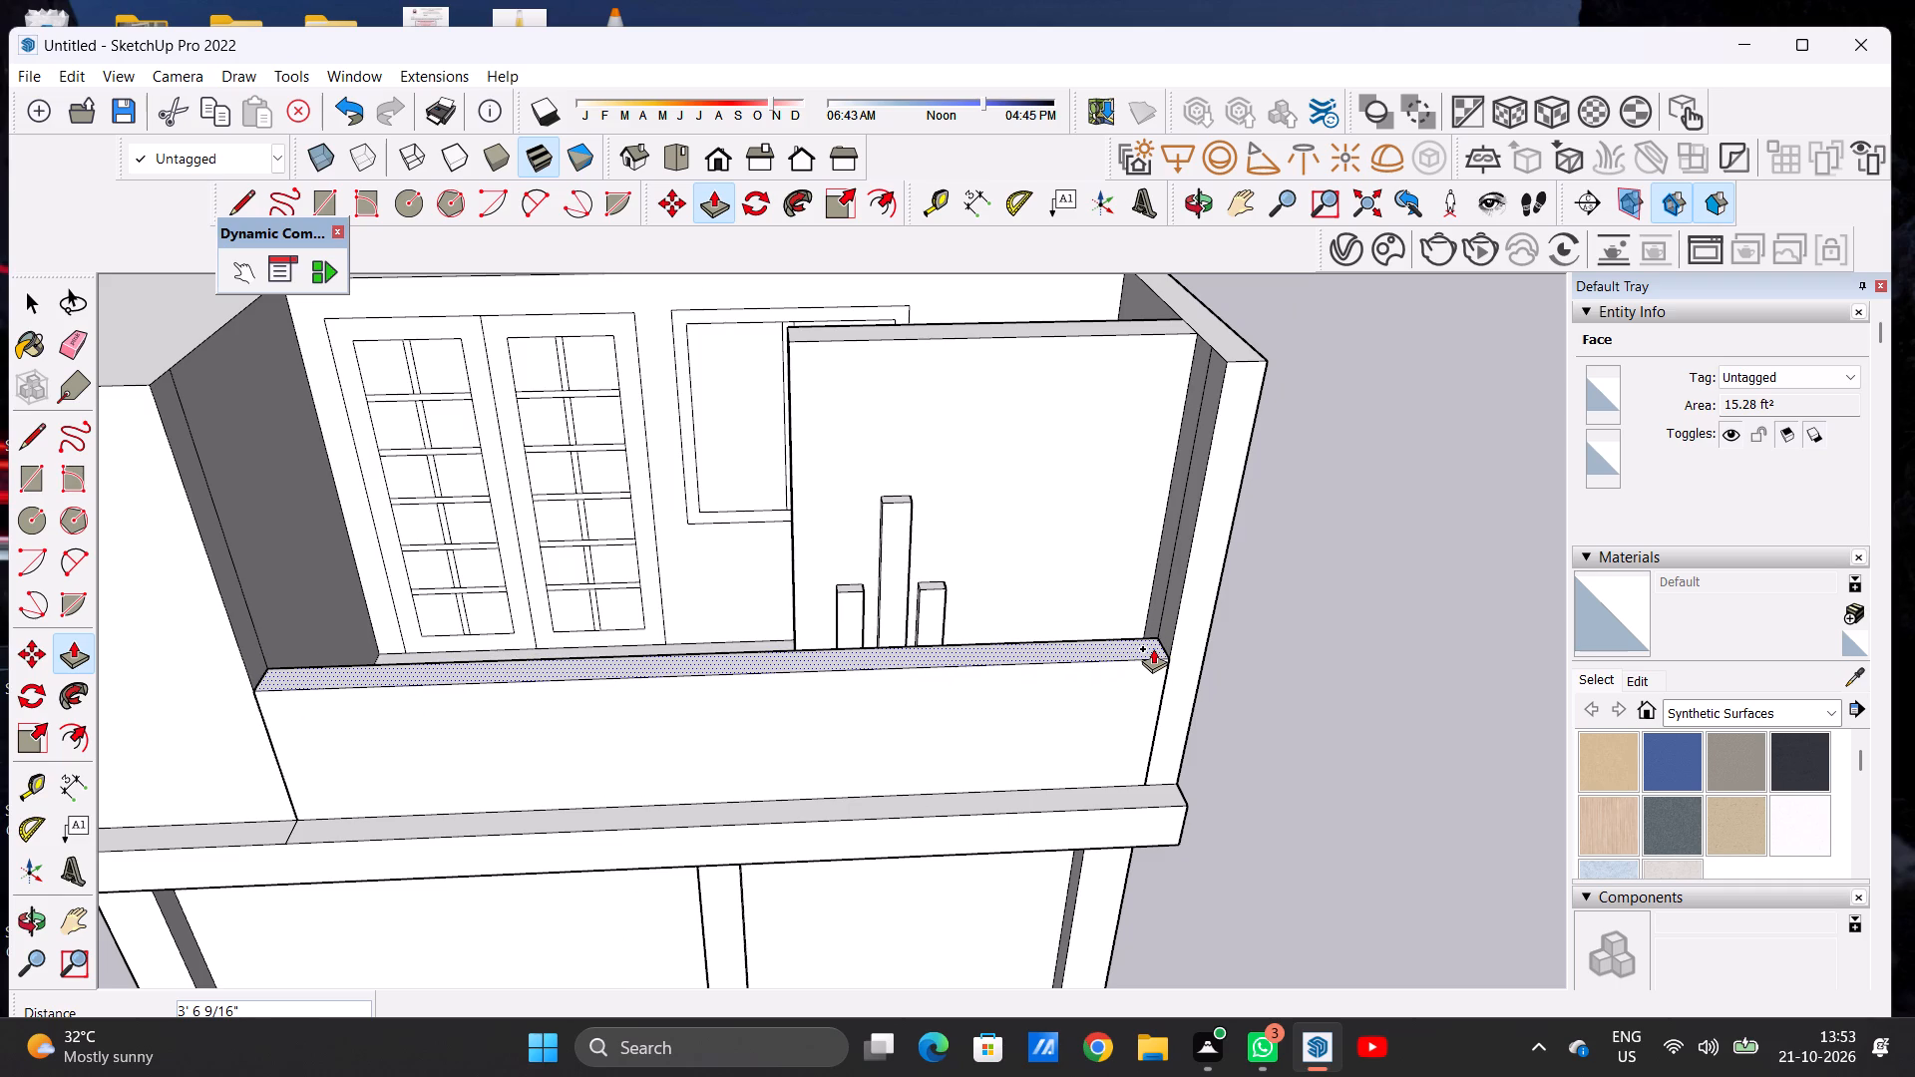
left_click(1153, 648)
key("space")
Push/Pull the top face of the balcony parapet down slightly to lower it.
scroll(1109, 783, "down", 5)
middle_click_drag(1017, 786, 1000, 614)
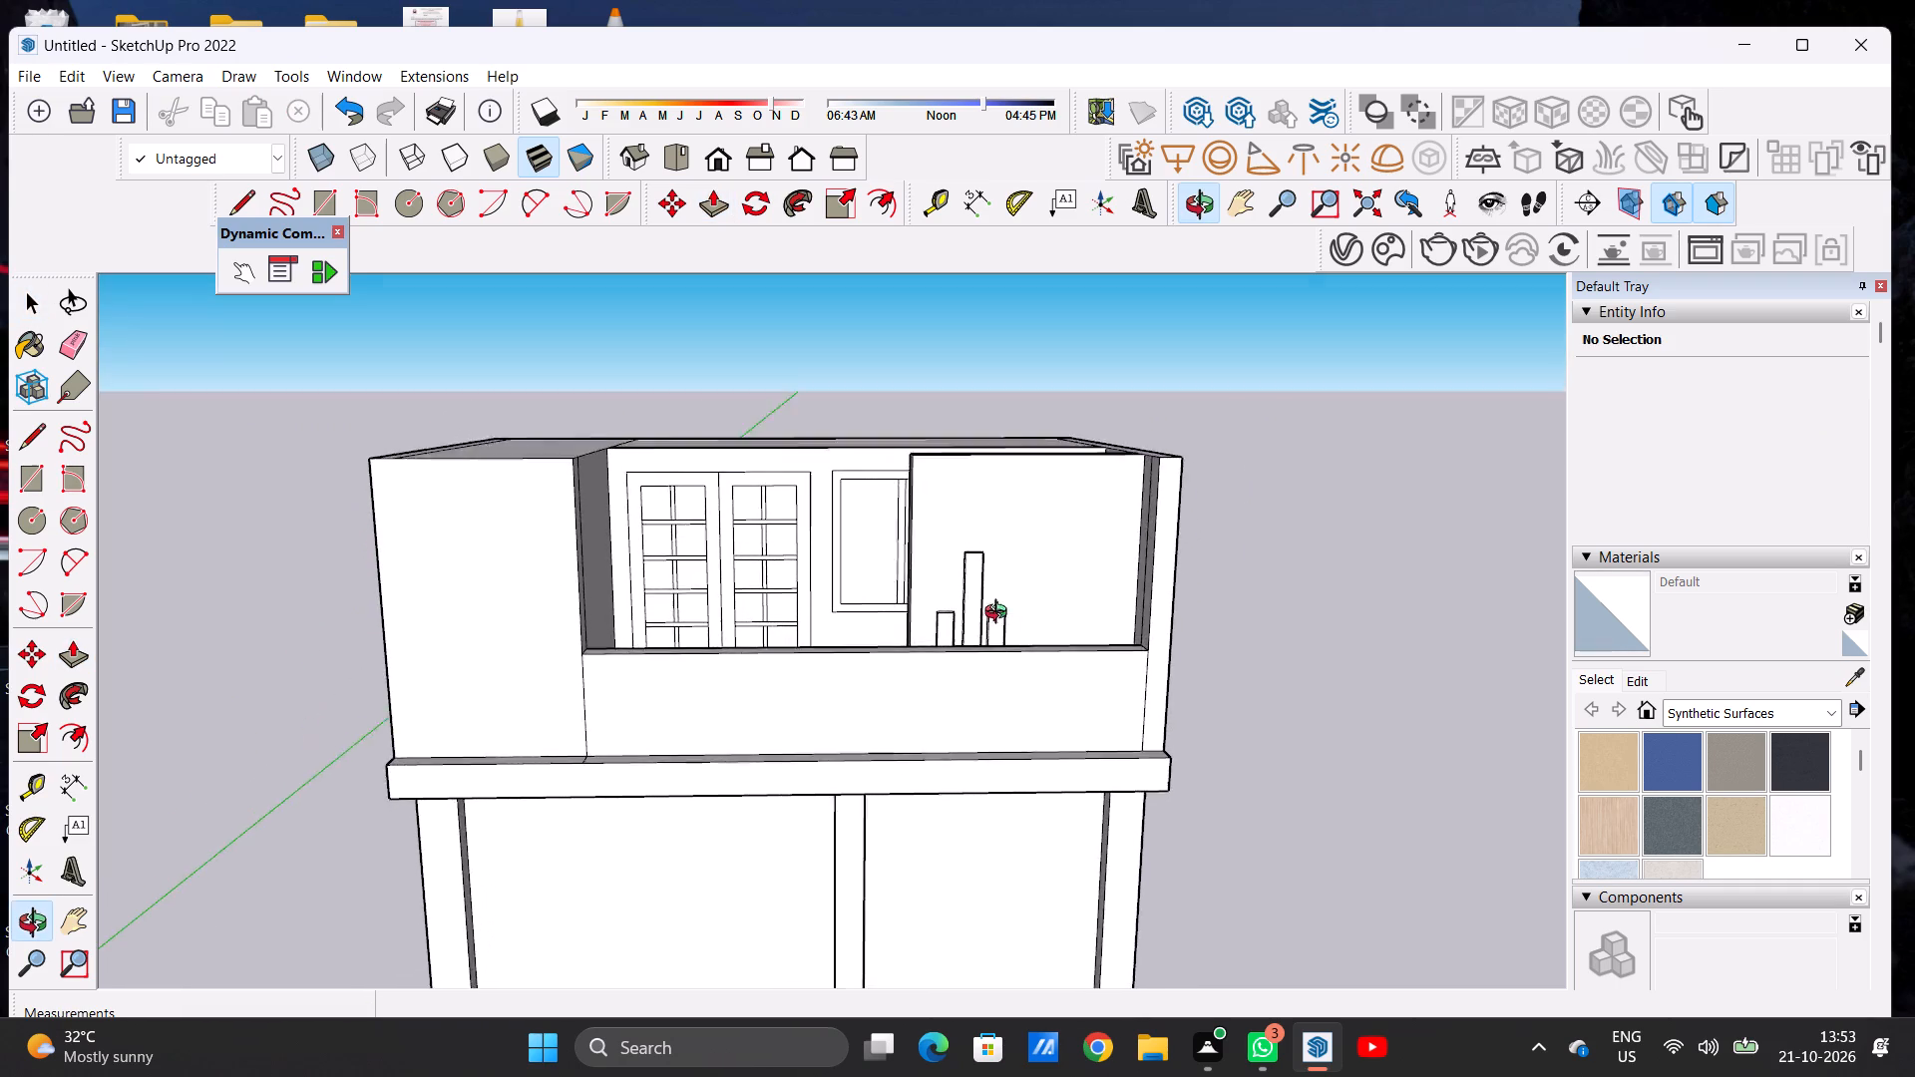
middle_click_drag(1000, 614, 995, 602)
scroll(869, 690, "up", 1)
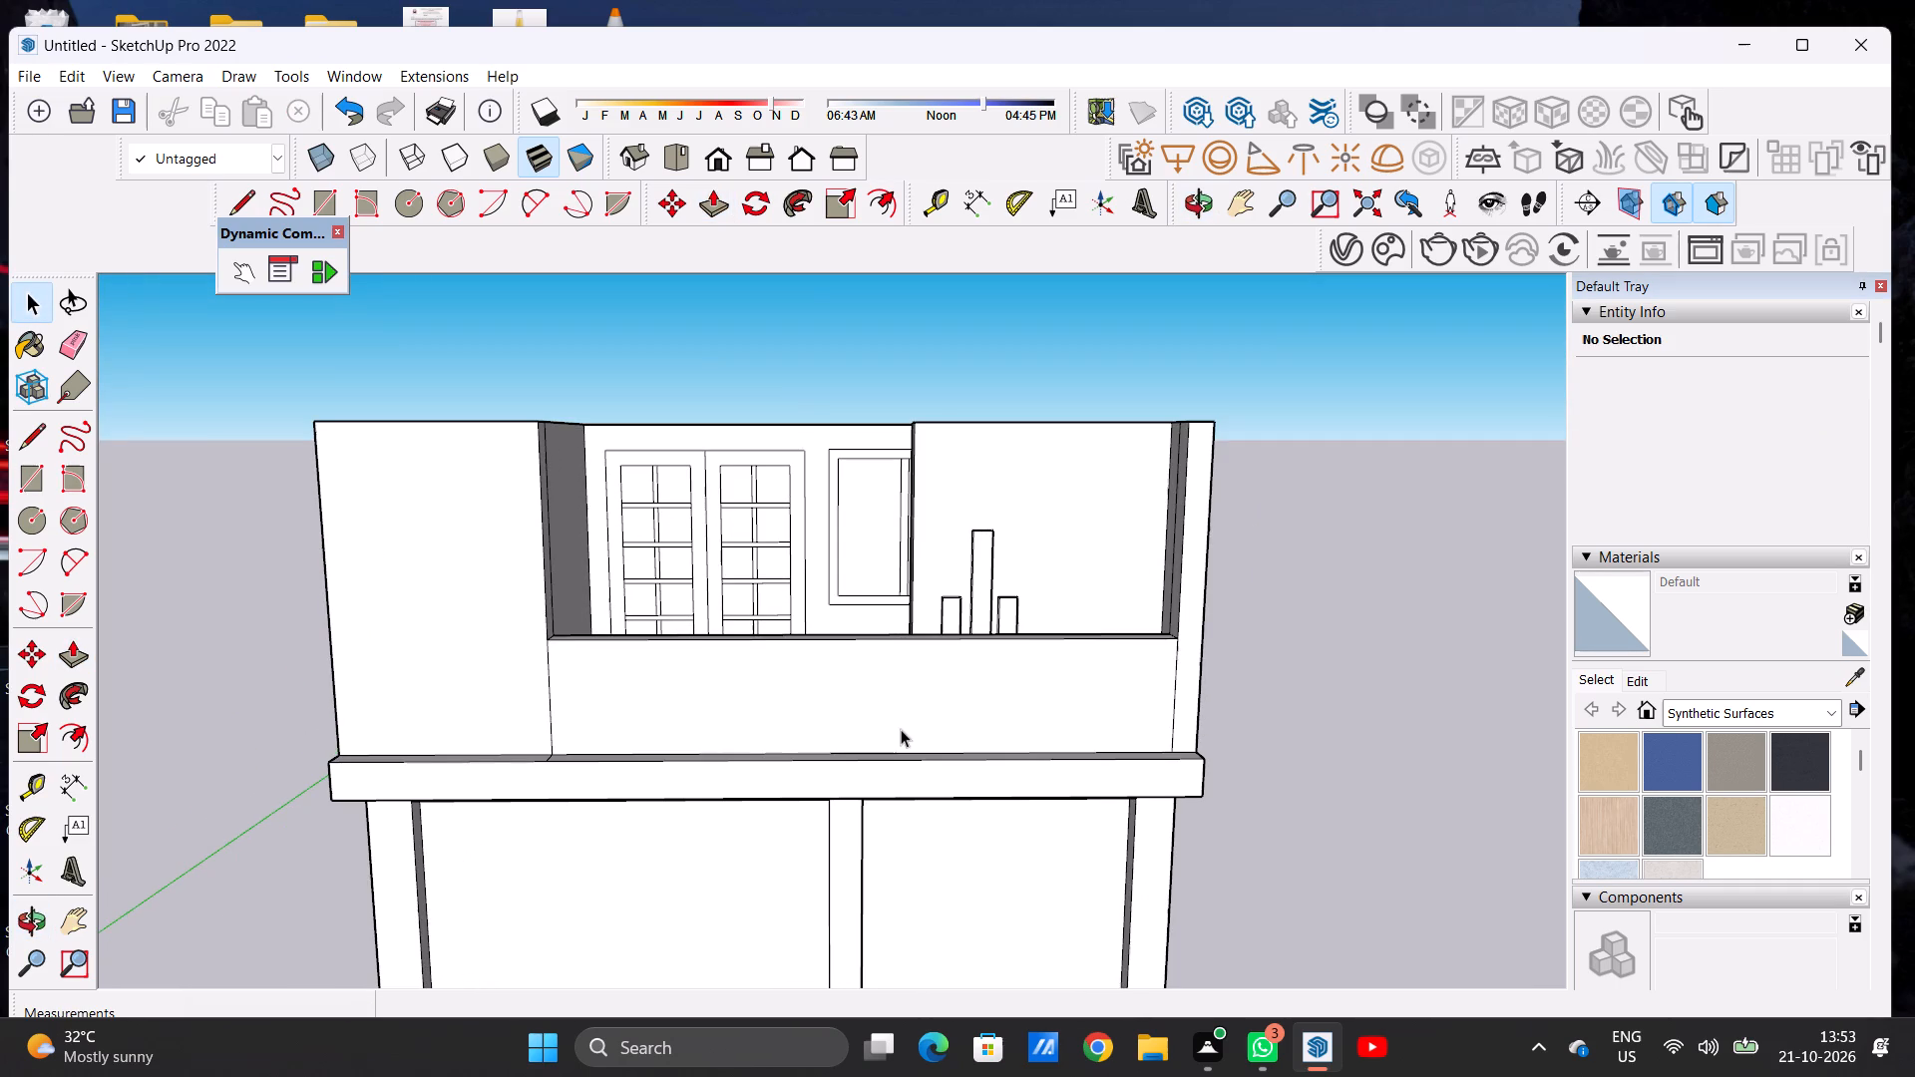
scroll(901, 731, "down", 4)
middle_click_drag(892, 655, 1191, 744)
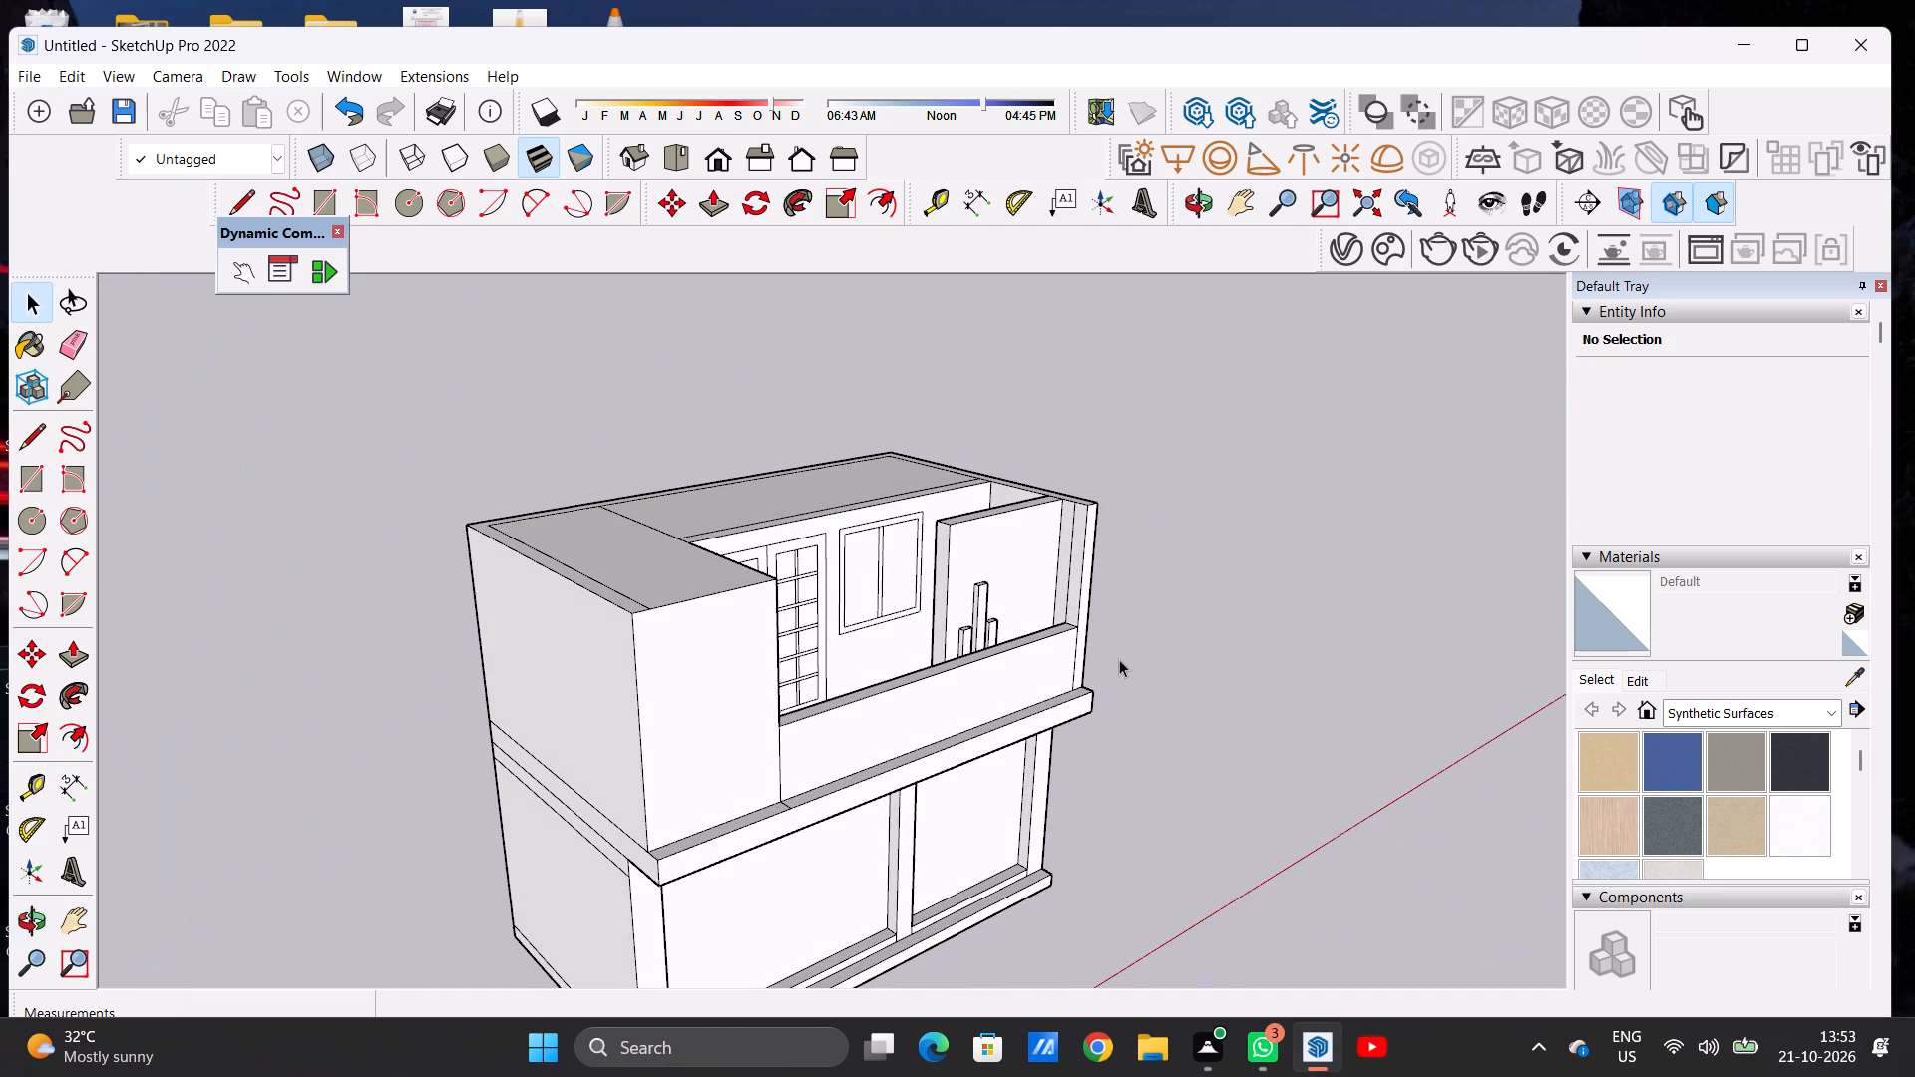
scroll(1083, 631, "up", 6)
middle_click_drag(1018, 675, 1020, 748)
scroll(1031, 610, "up", 5)
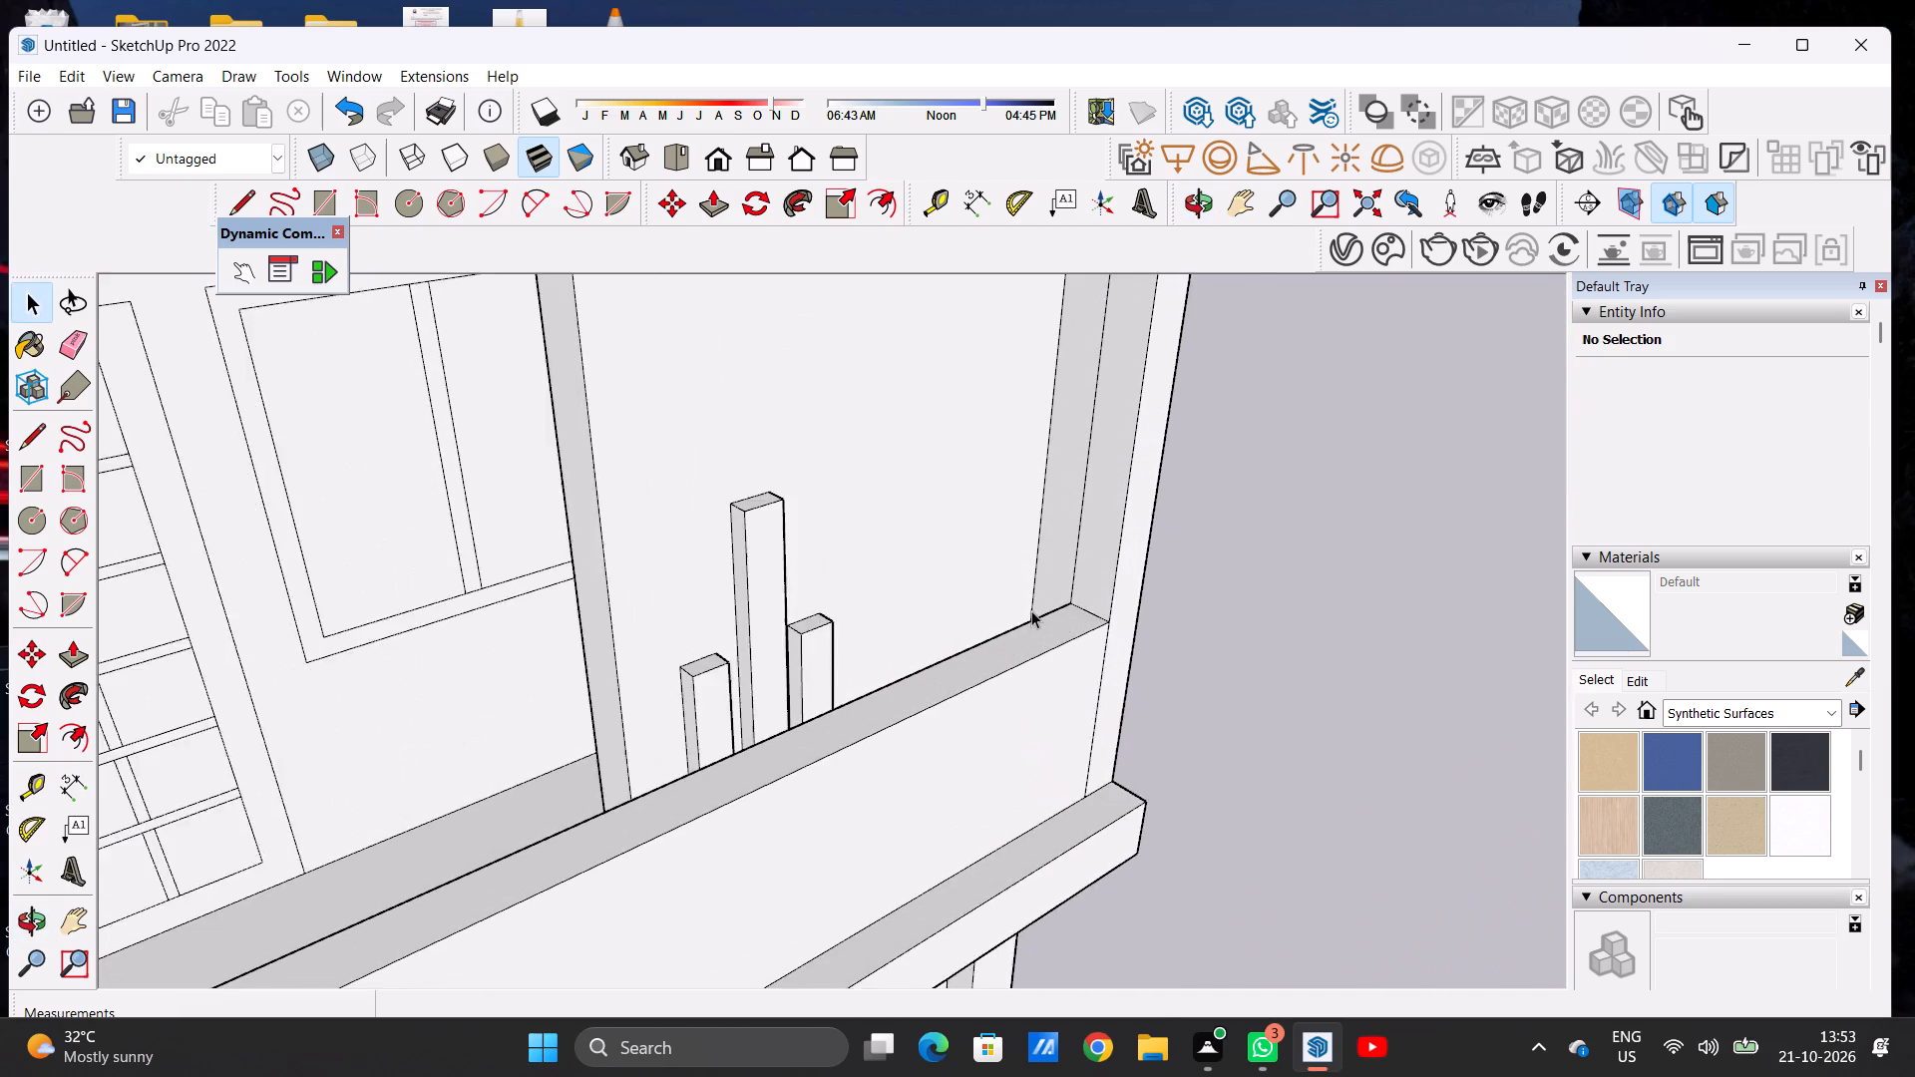
scroll(1031, 610, "up", 4)
key("p")
scroll(1031, 610, "up", 5)
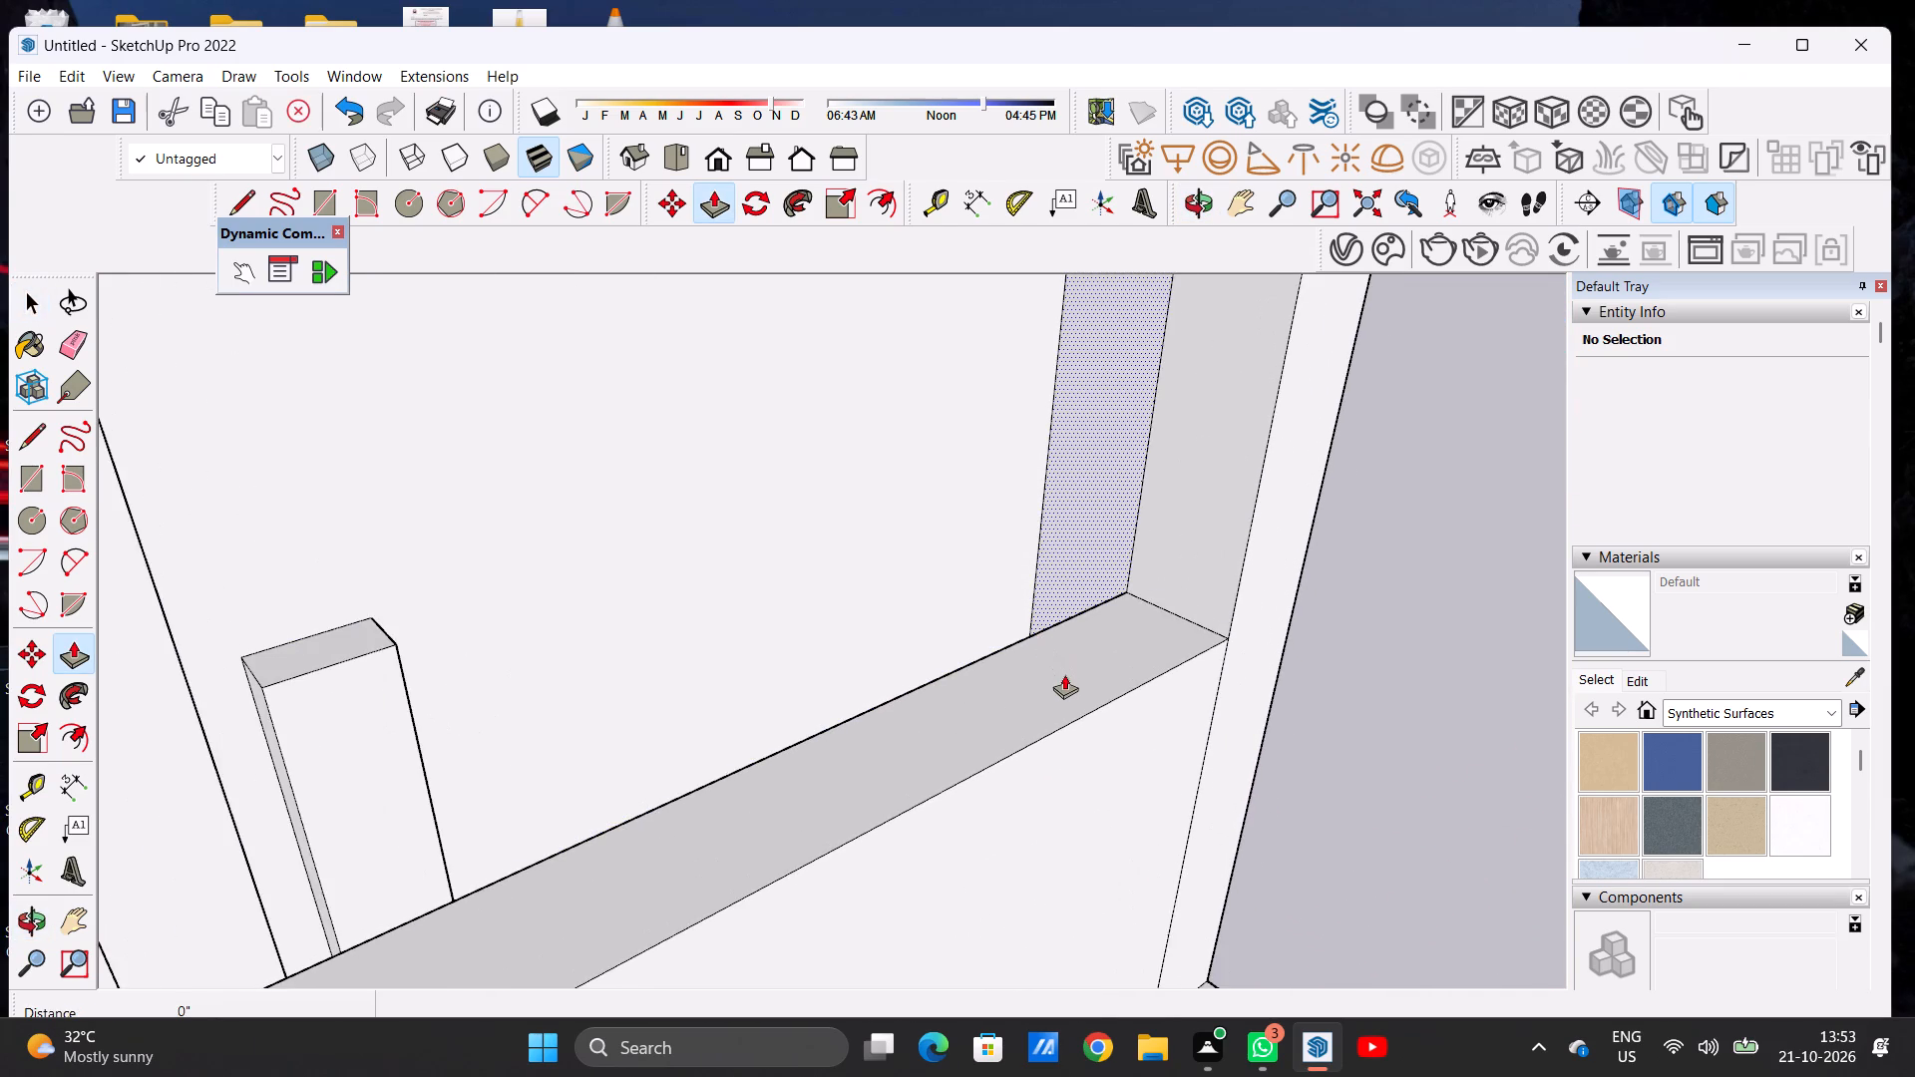
left_click(1064, 674)
left_click(1072, 728)
key("space")
Draw a circle with a radius of about 2" on the side wall's inner face, just above the parapet's end.
scroll(1064, 751, "down", 2)
scroll(1062, 753, "up", 1)
scroll(1062, 753, "down", 4)
middle_click_drag(1077, 821, 1032, 714)
scroll(1032, 714, "down", 6)
scroll(1032, 714, "up", 1)
scroll(940, 728, "down", 13)
scroll(968, 726, "up", 6)
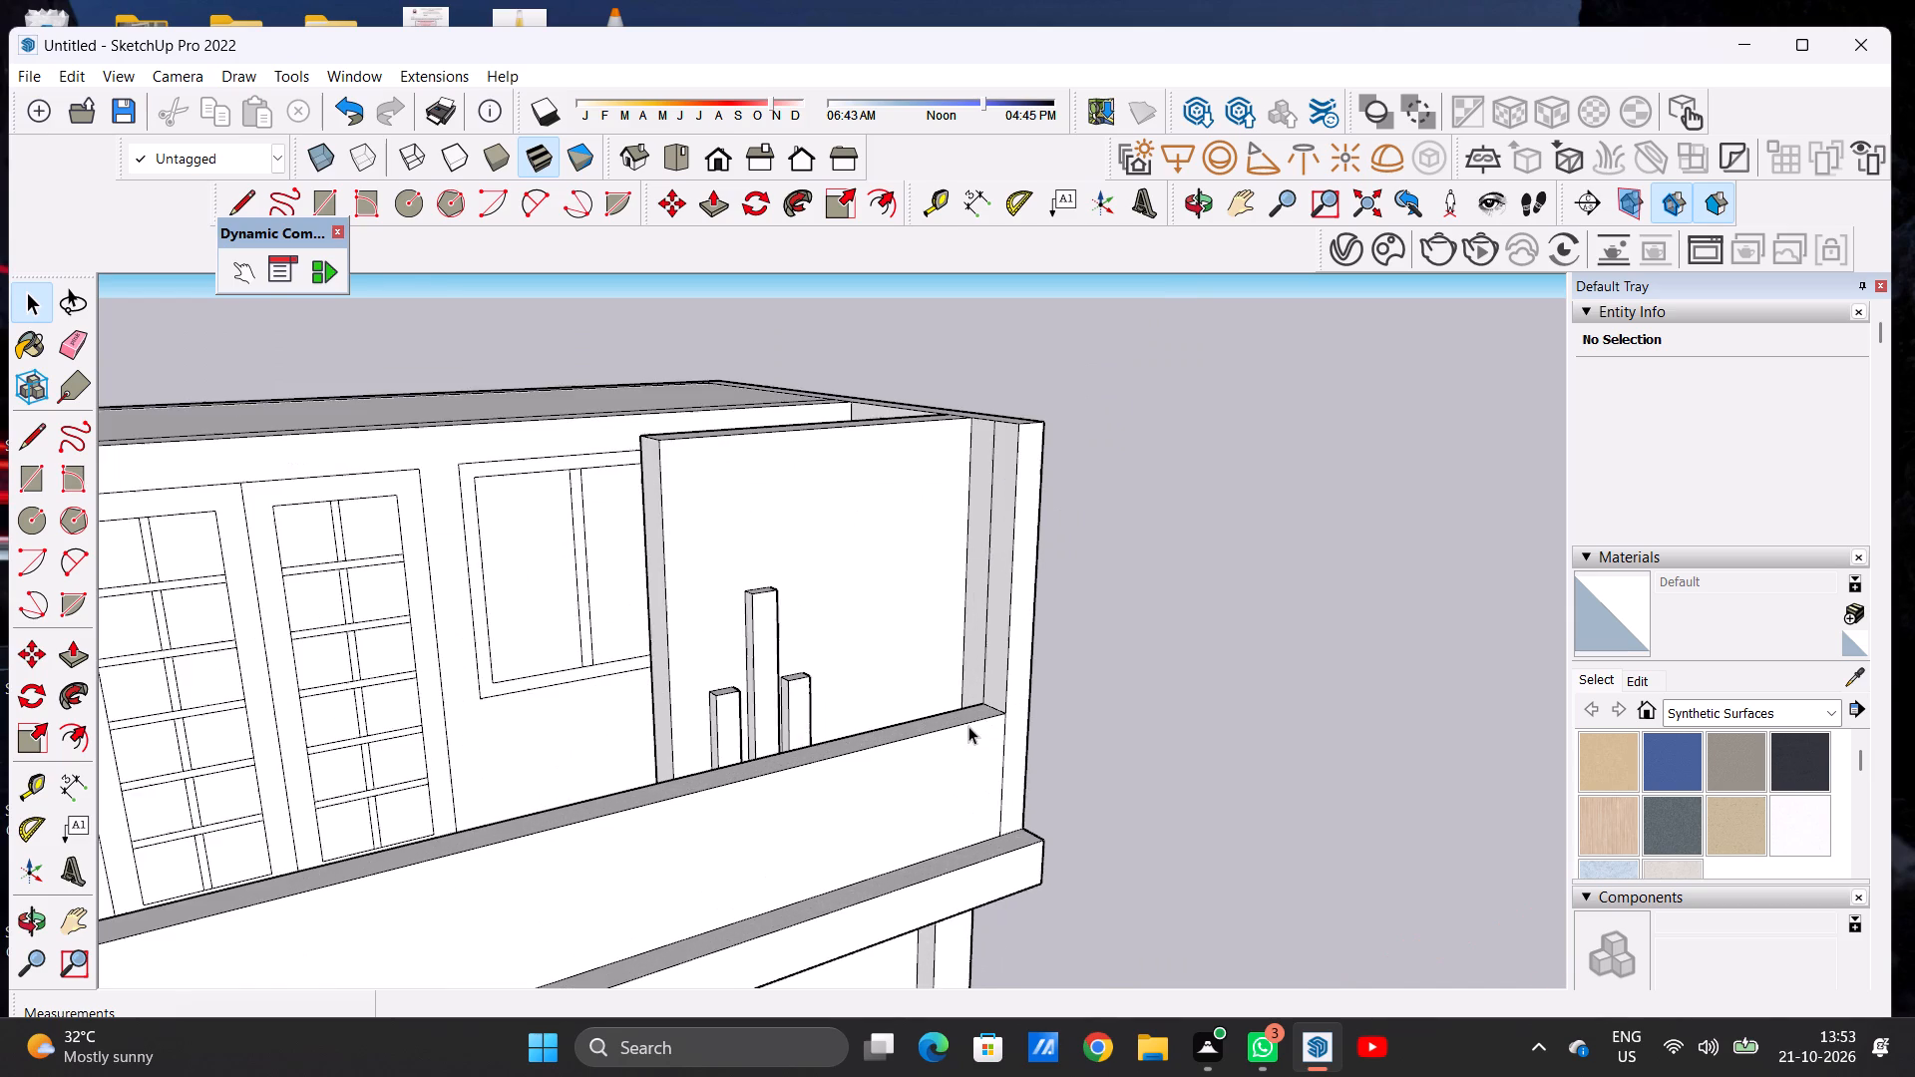
middle_click_drag(964, 700, 1007, 711)
scroll(1005, 701, "up", 9)
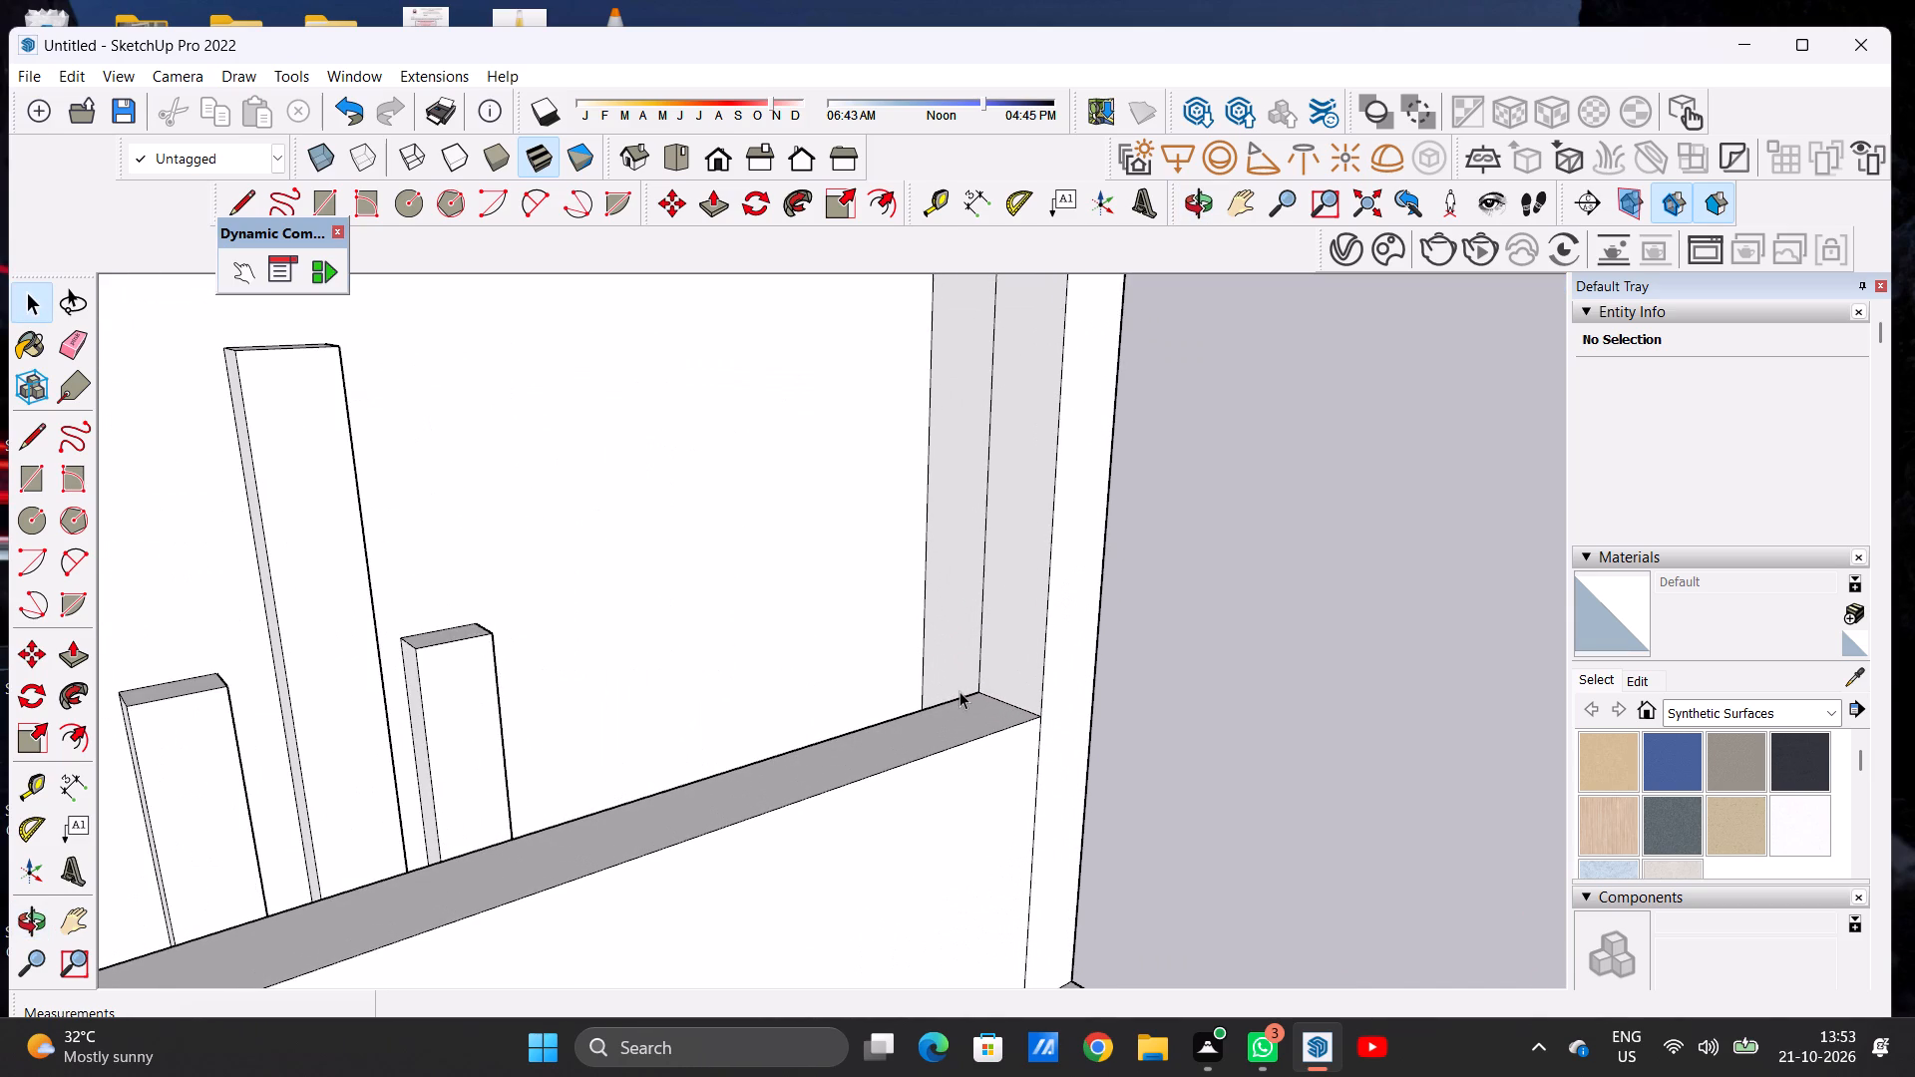
key("c")
scroll(961, 691, "up", 2)
scroll(961, 691, "down", 1)
scroll(961, 691, "up", 2)
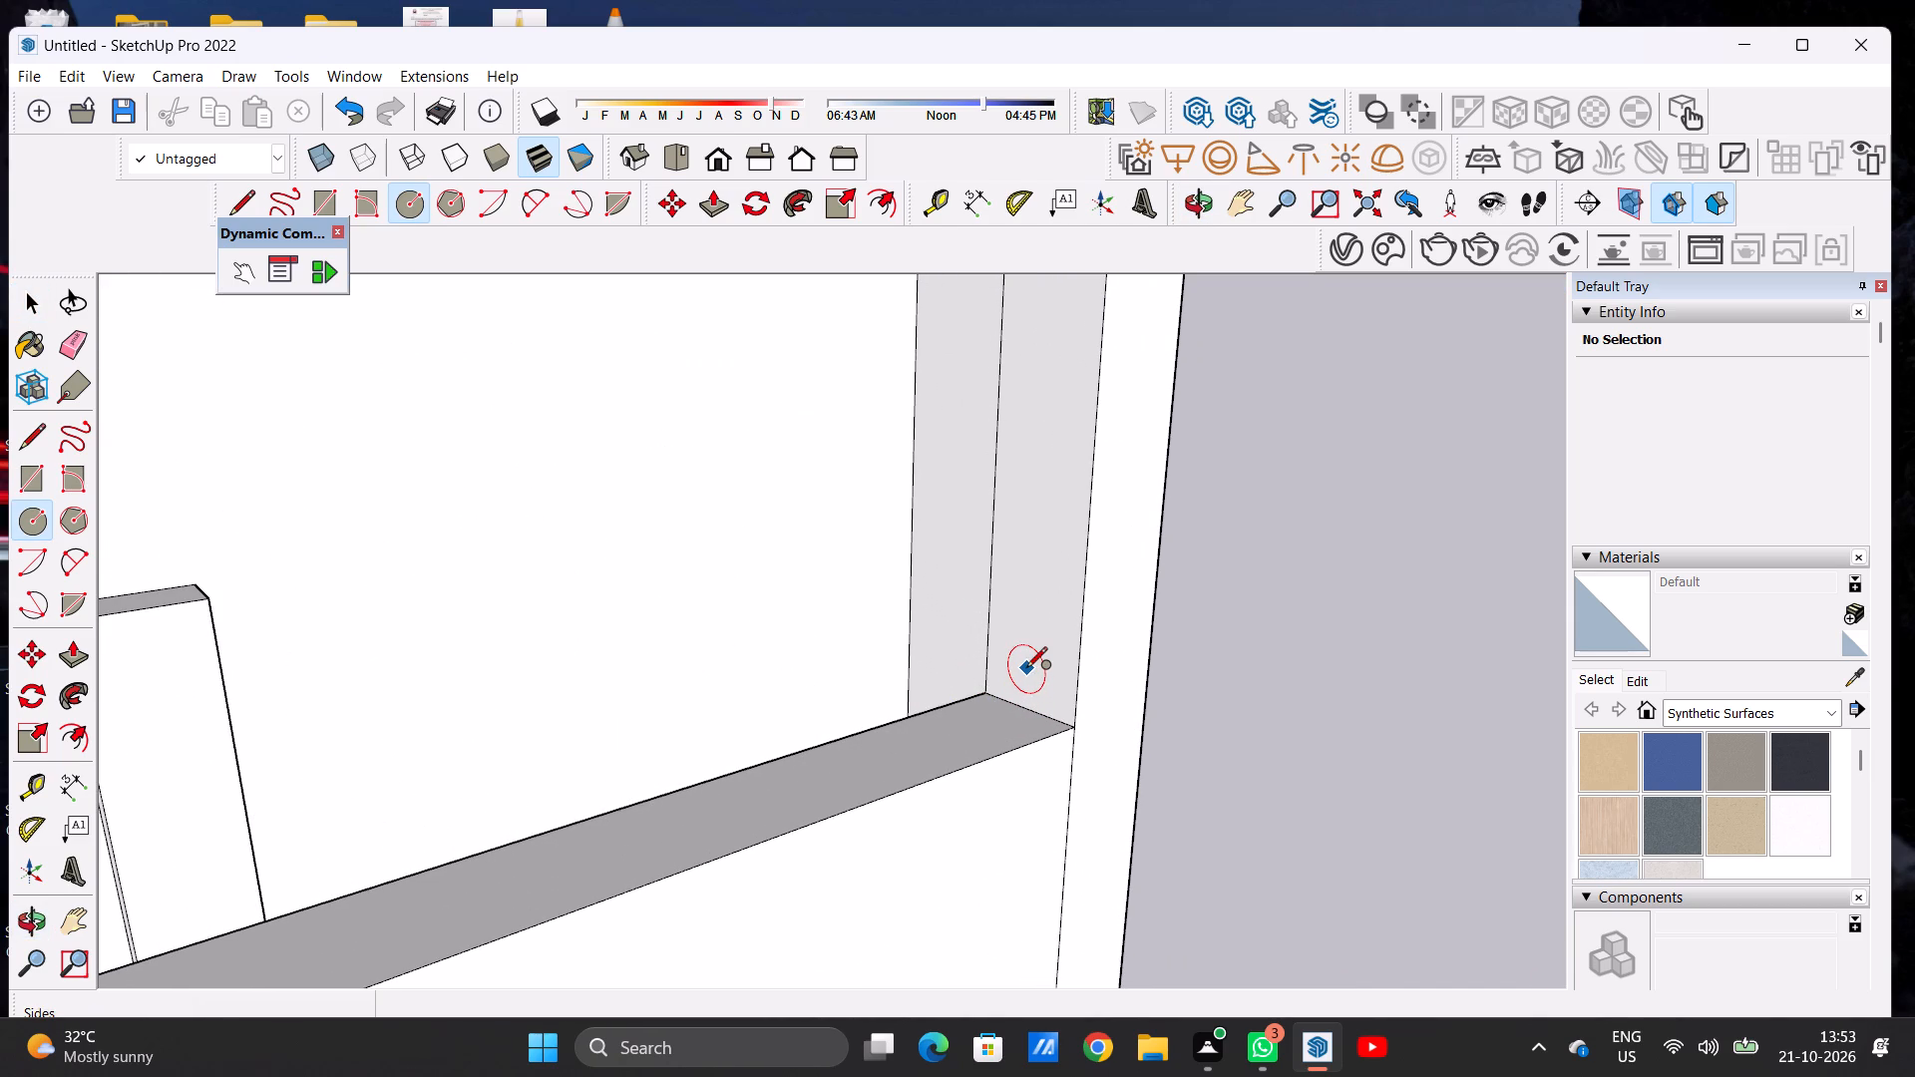
left_click(1029, 669)
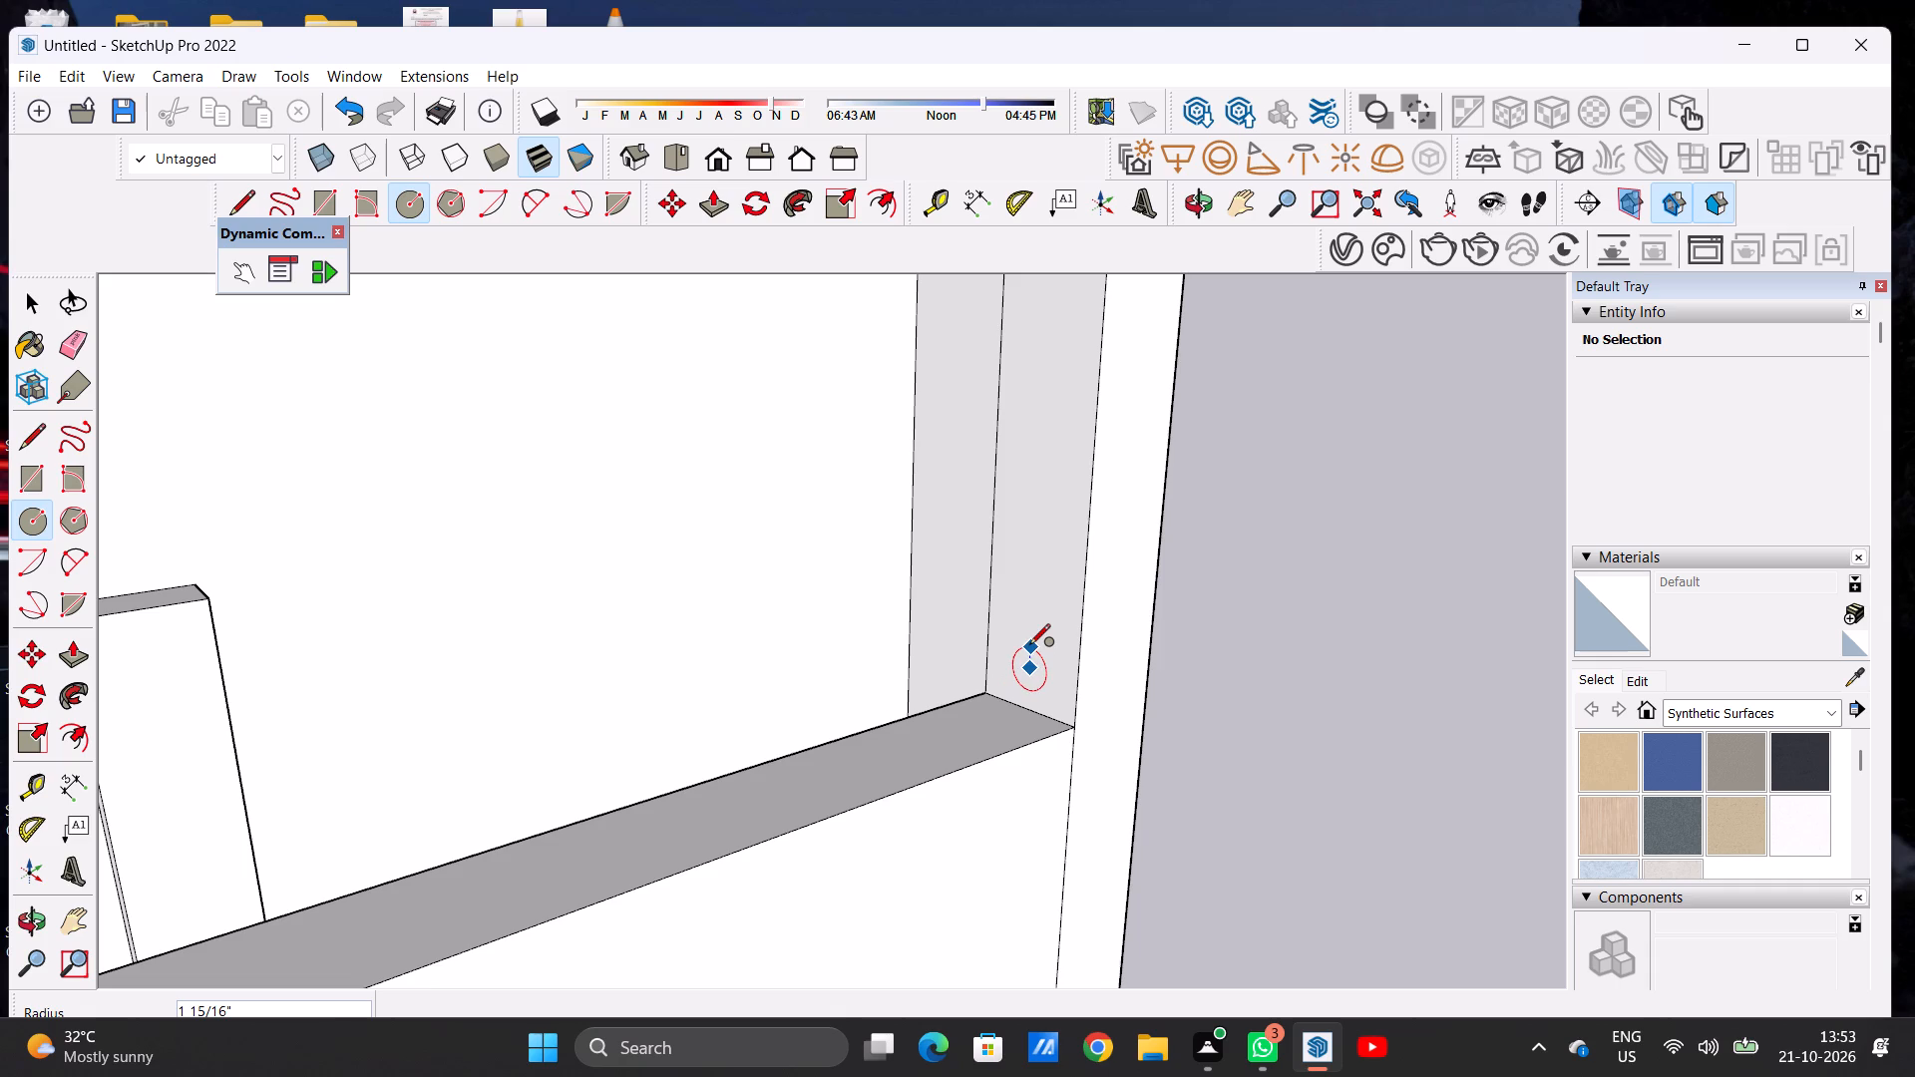
left_click(1029, 648)
key("space")
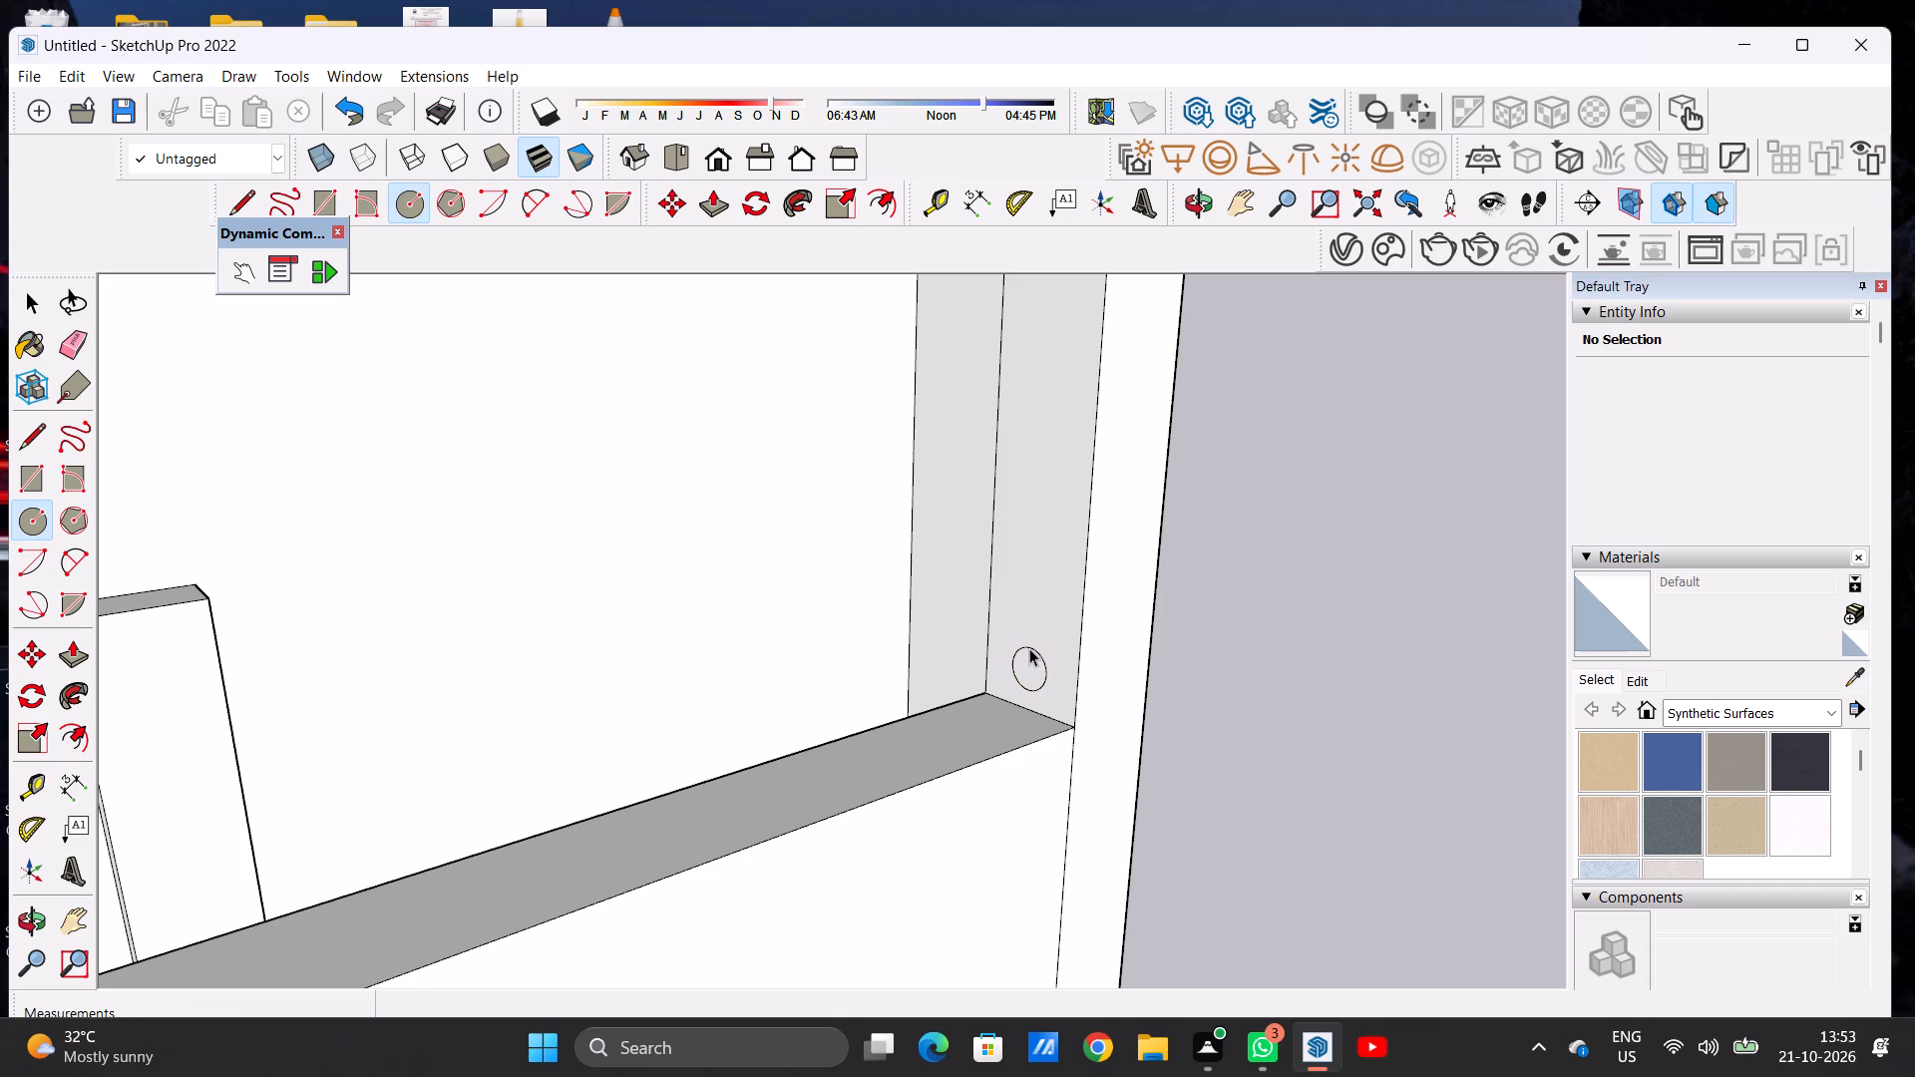
Push/Pull the circle along the full length of the parapet to the opposite side wall, making a round handrail.
key("o")
key("p")
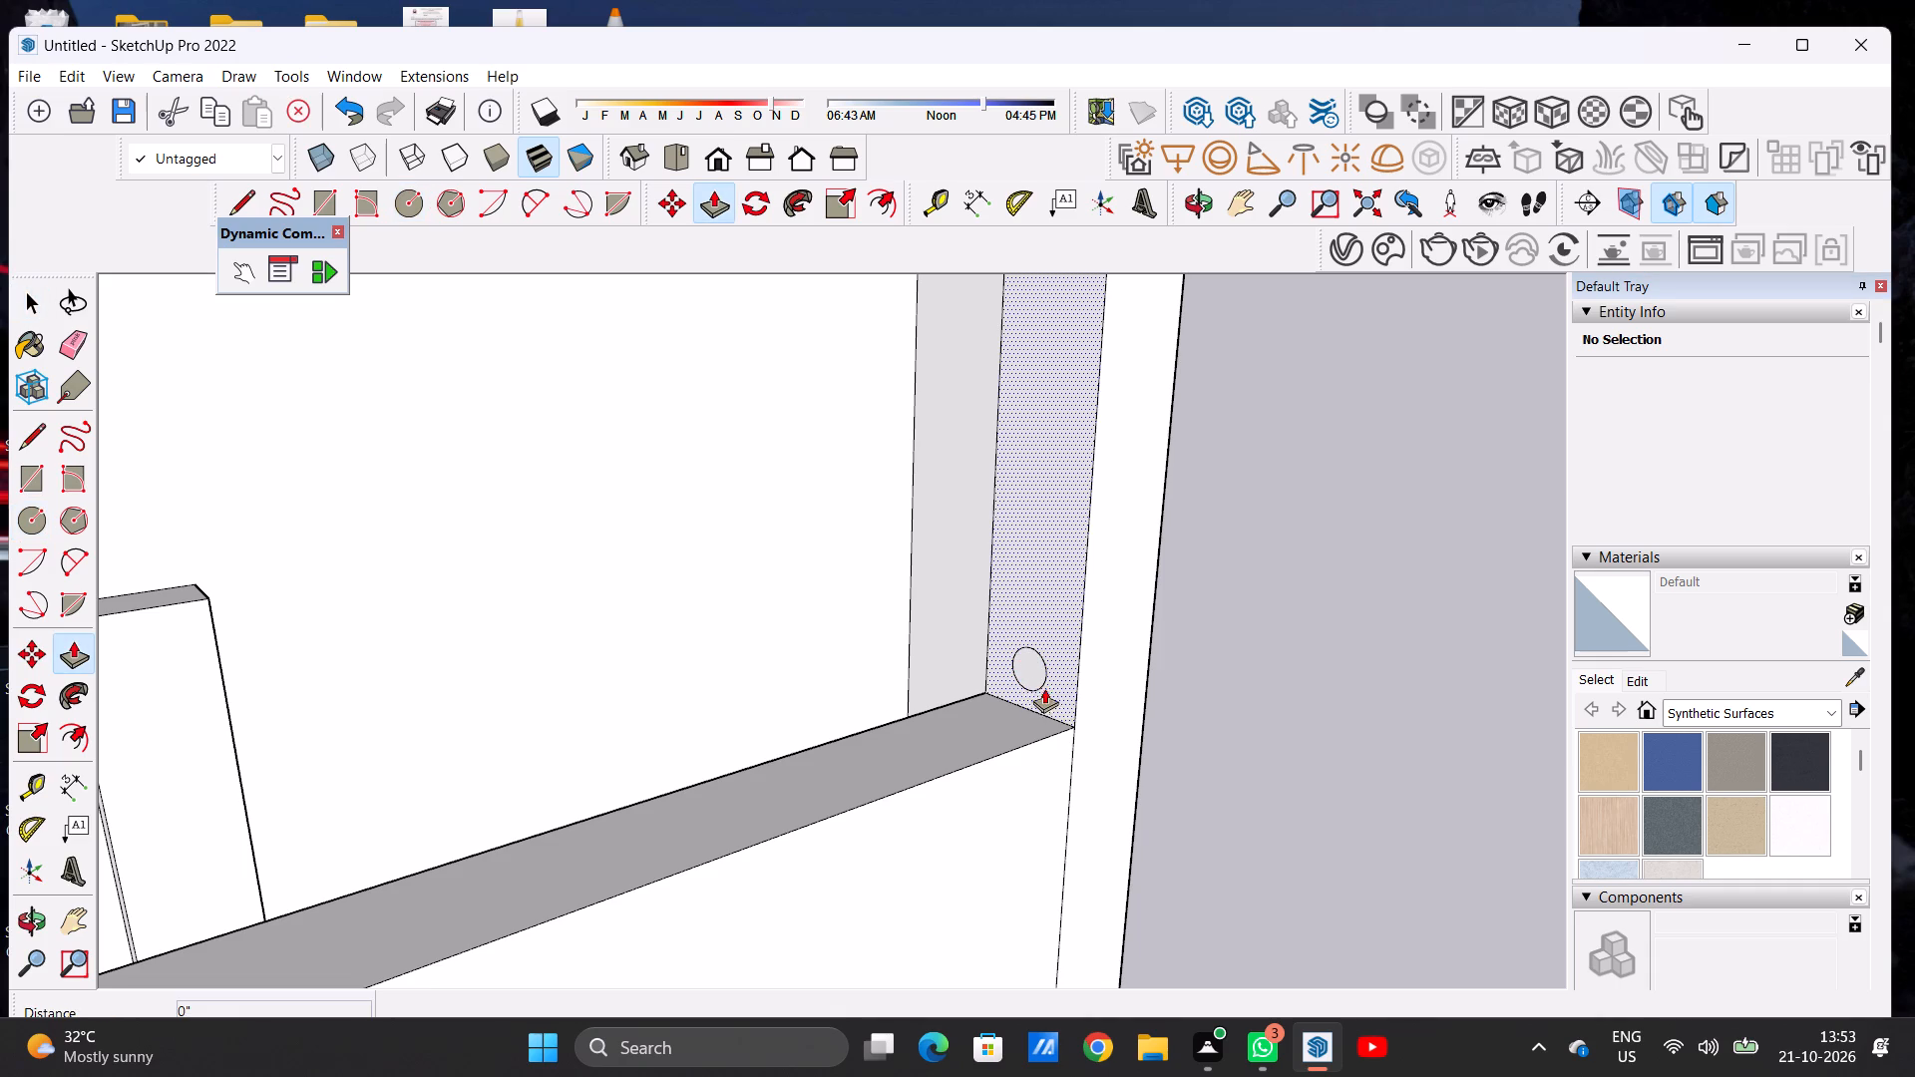
scroll(1040, 670, "up", 4)
left_click(1040, 670)
scroll(1084, 644, "down", 19)
scroll(560, 791, "down", 5)
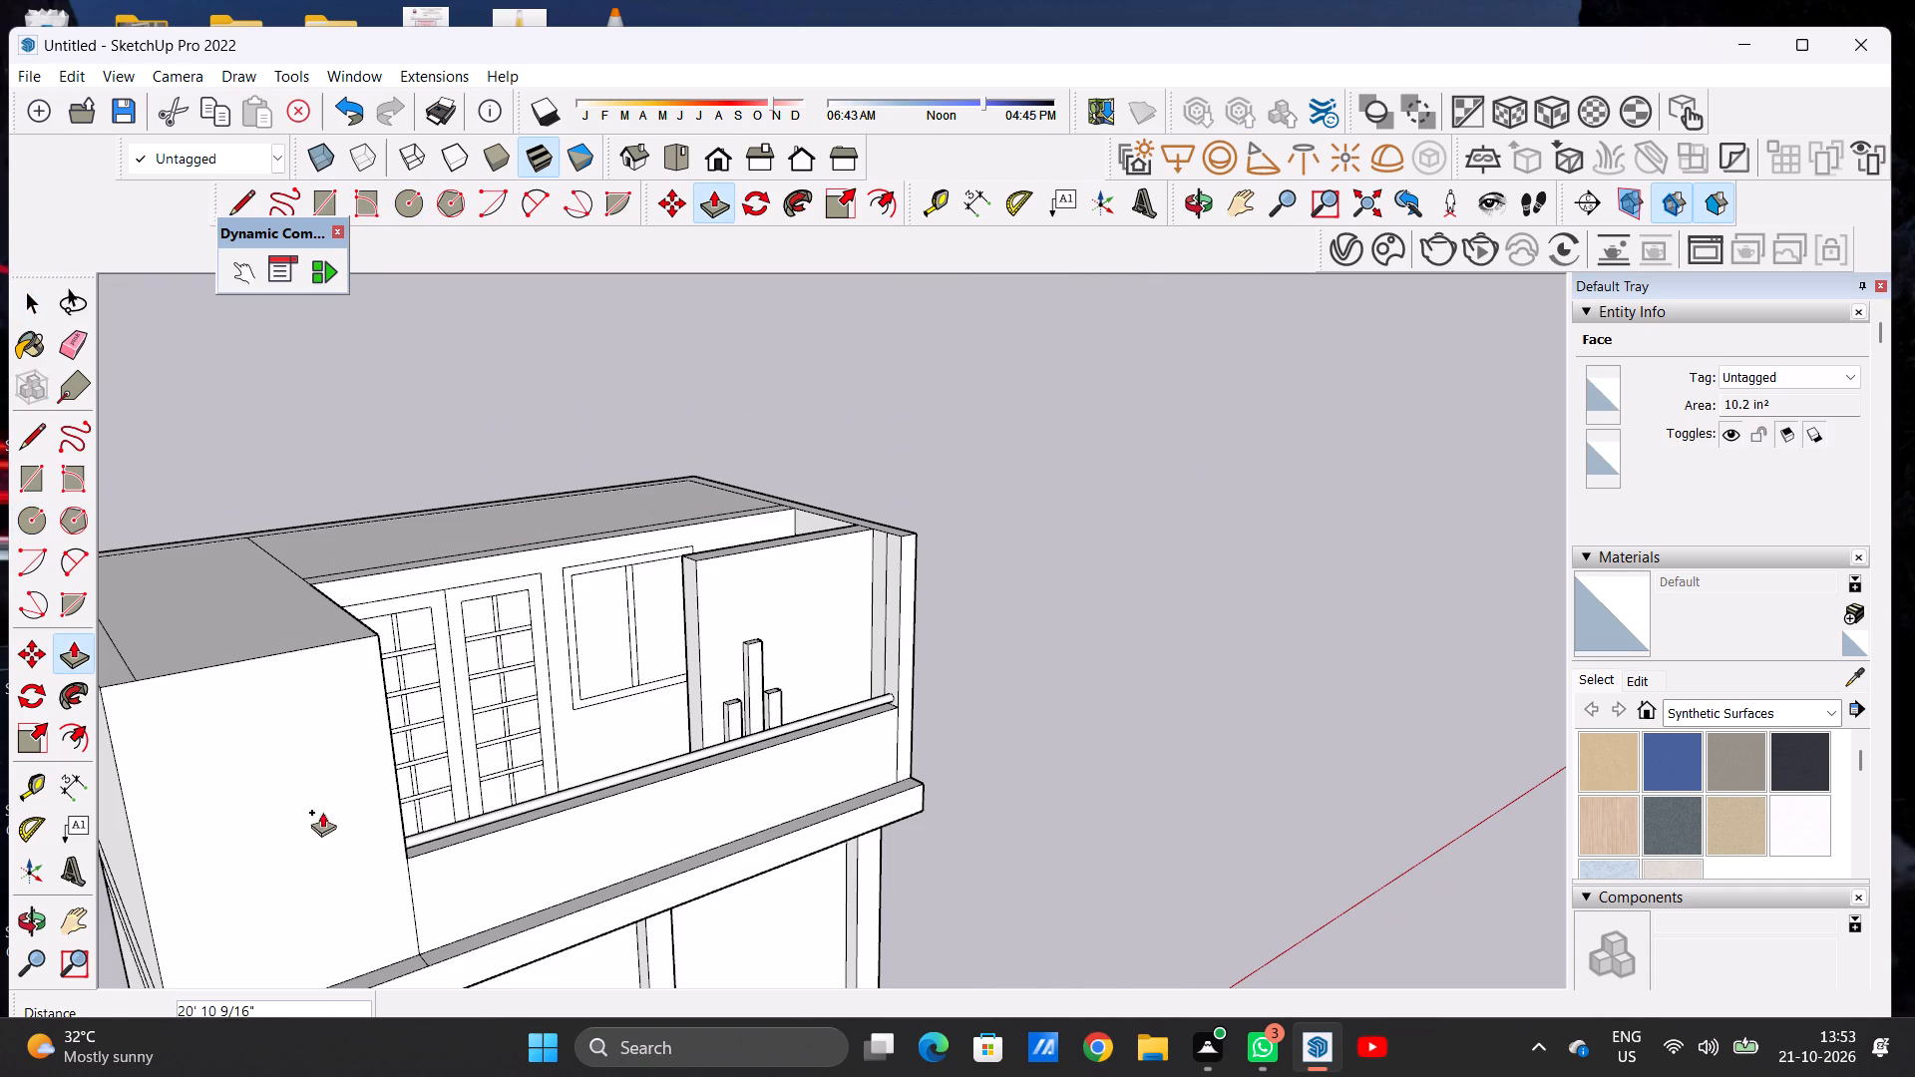
middle_click_drag(269, 810, 116, 785)
scroll(341, 739, "up", 5)
scroll(483, 756, "up", 6)
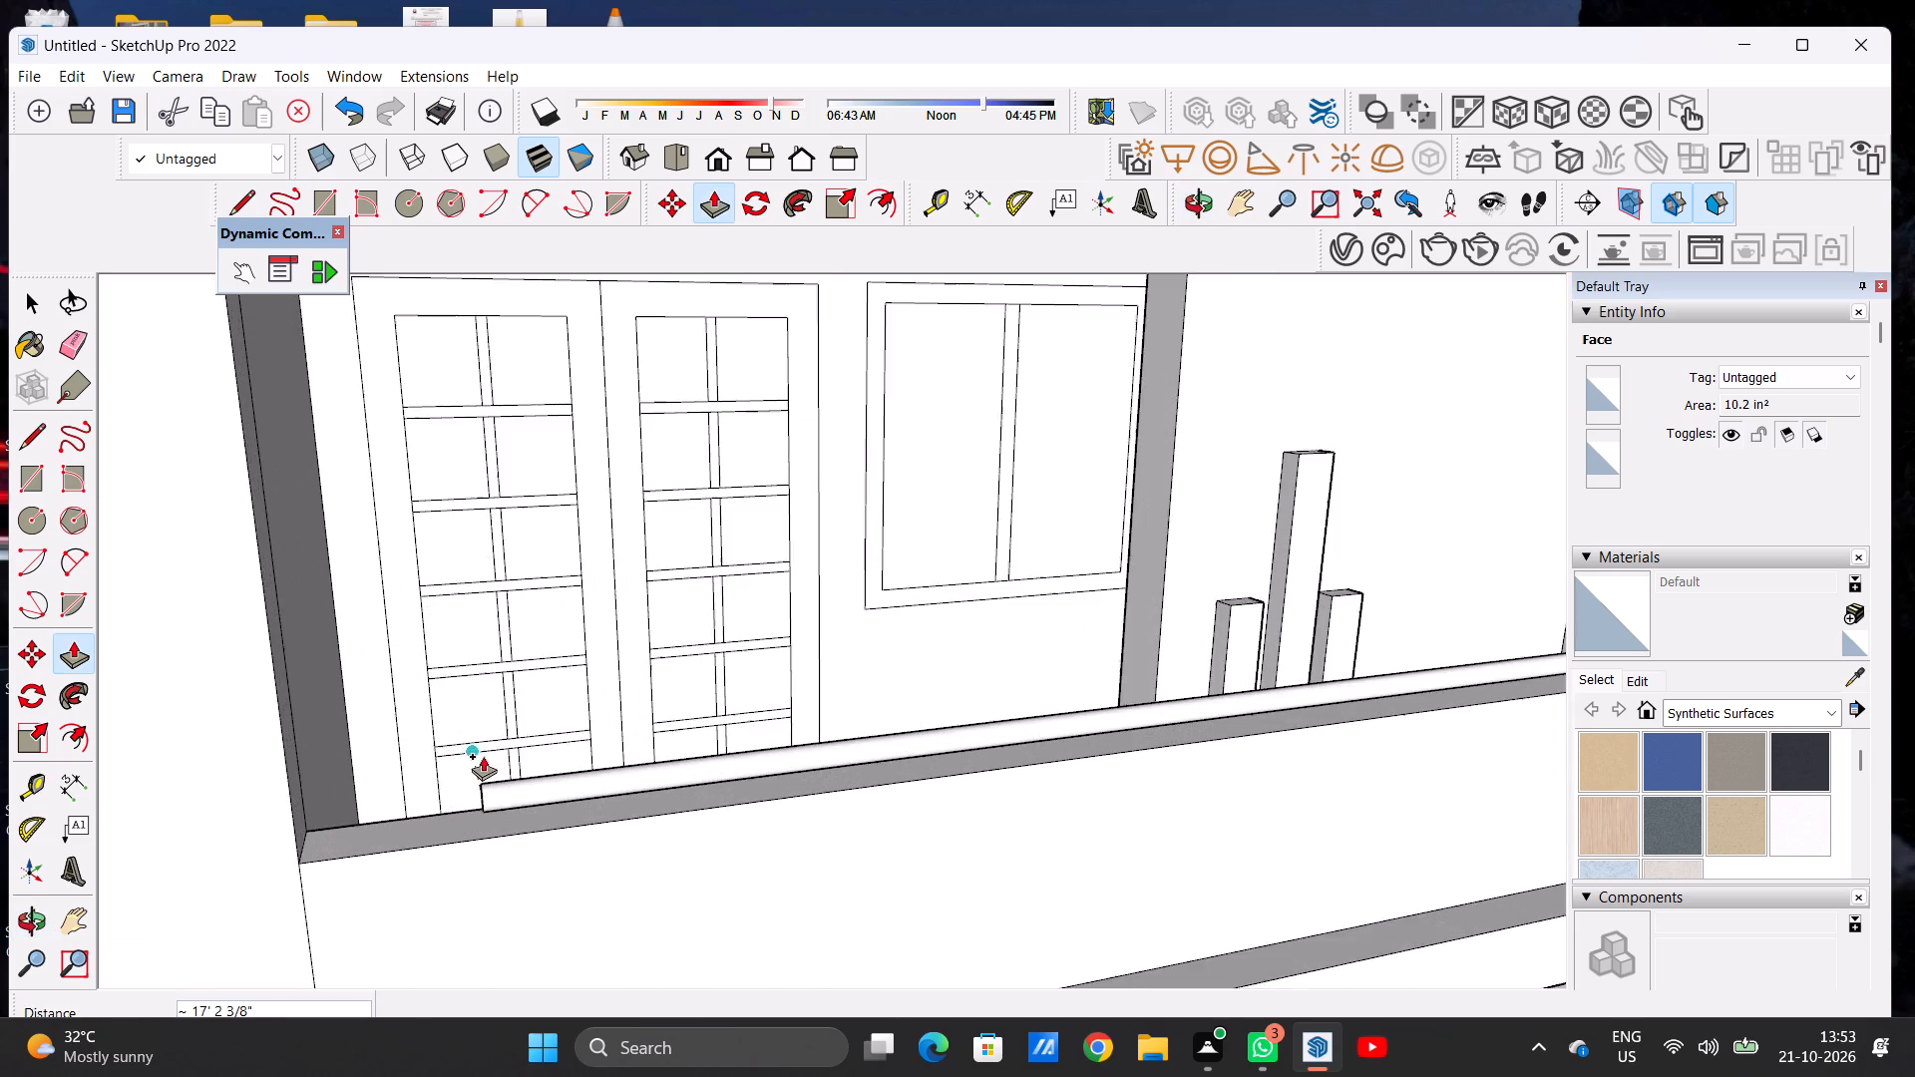
middle_click_drag(413, 770, 128, 671)
middle_click_drag(128, 671, 224, 752)
scroll(180, 701, "up", 4)
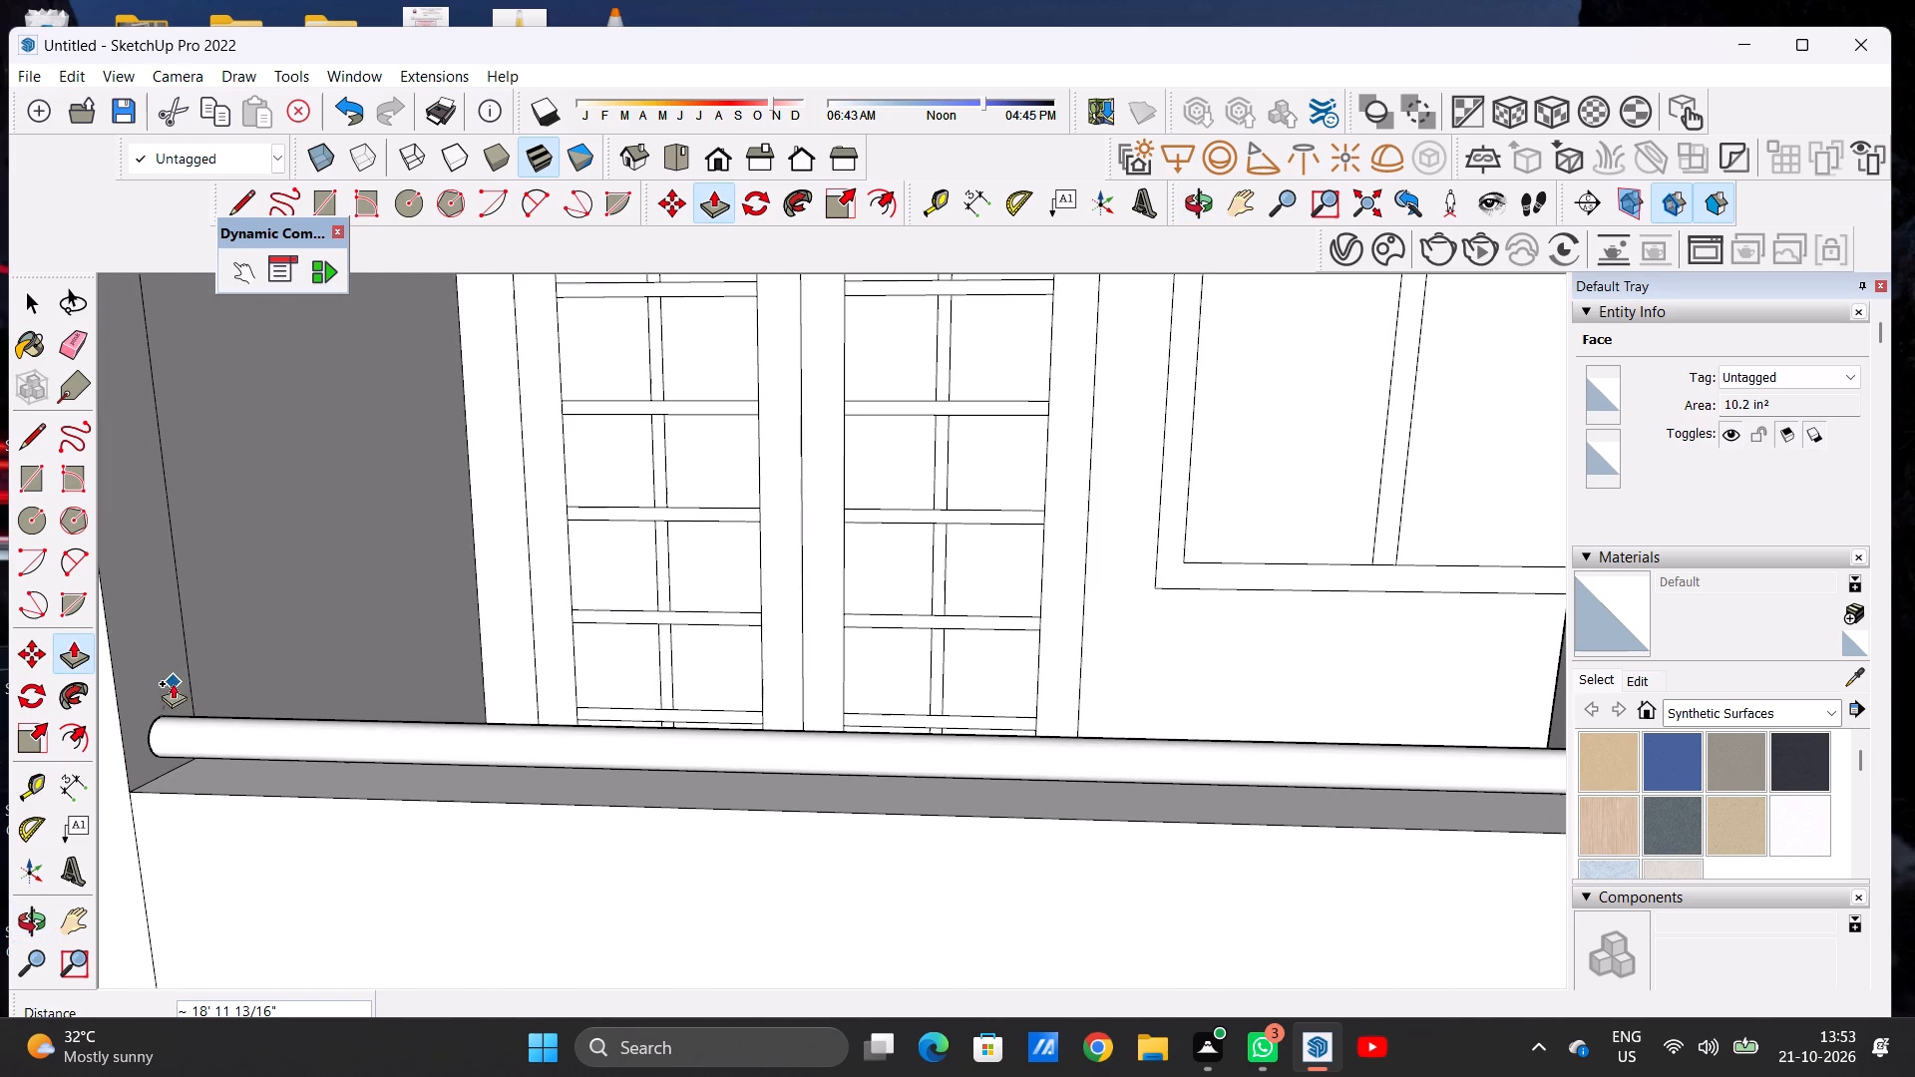
left_click(155, 623)
key("space")
Examine the parapet and handrail against the whole front of the building, from eye level and from above.
scroll(736, 801, "down", 2)
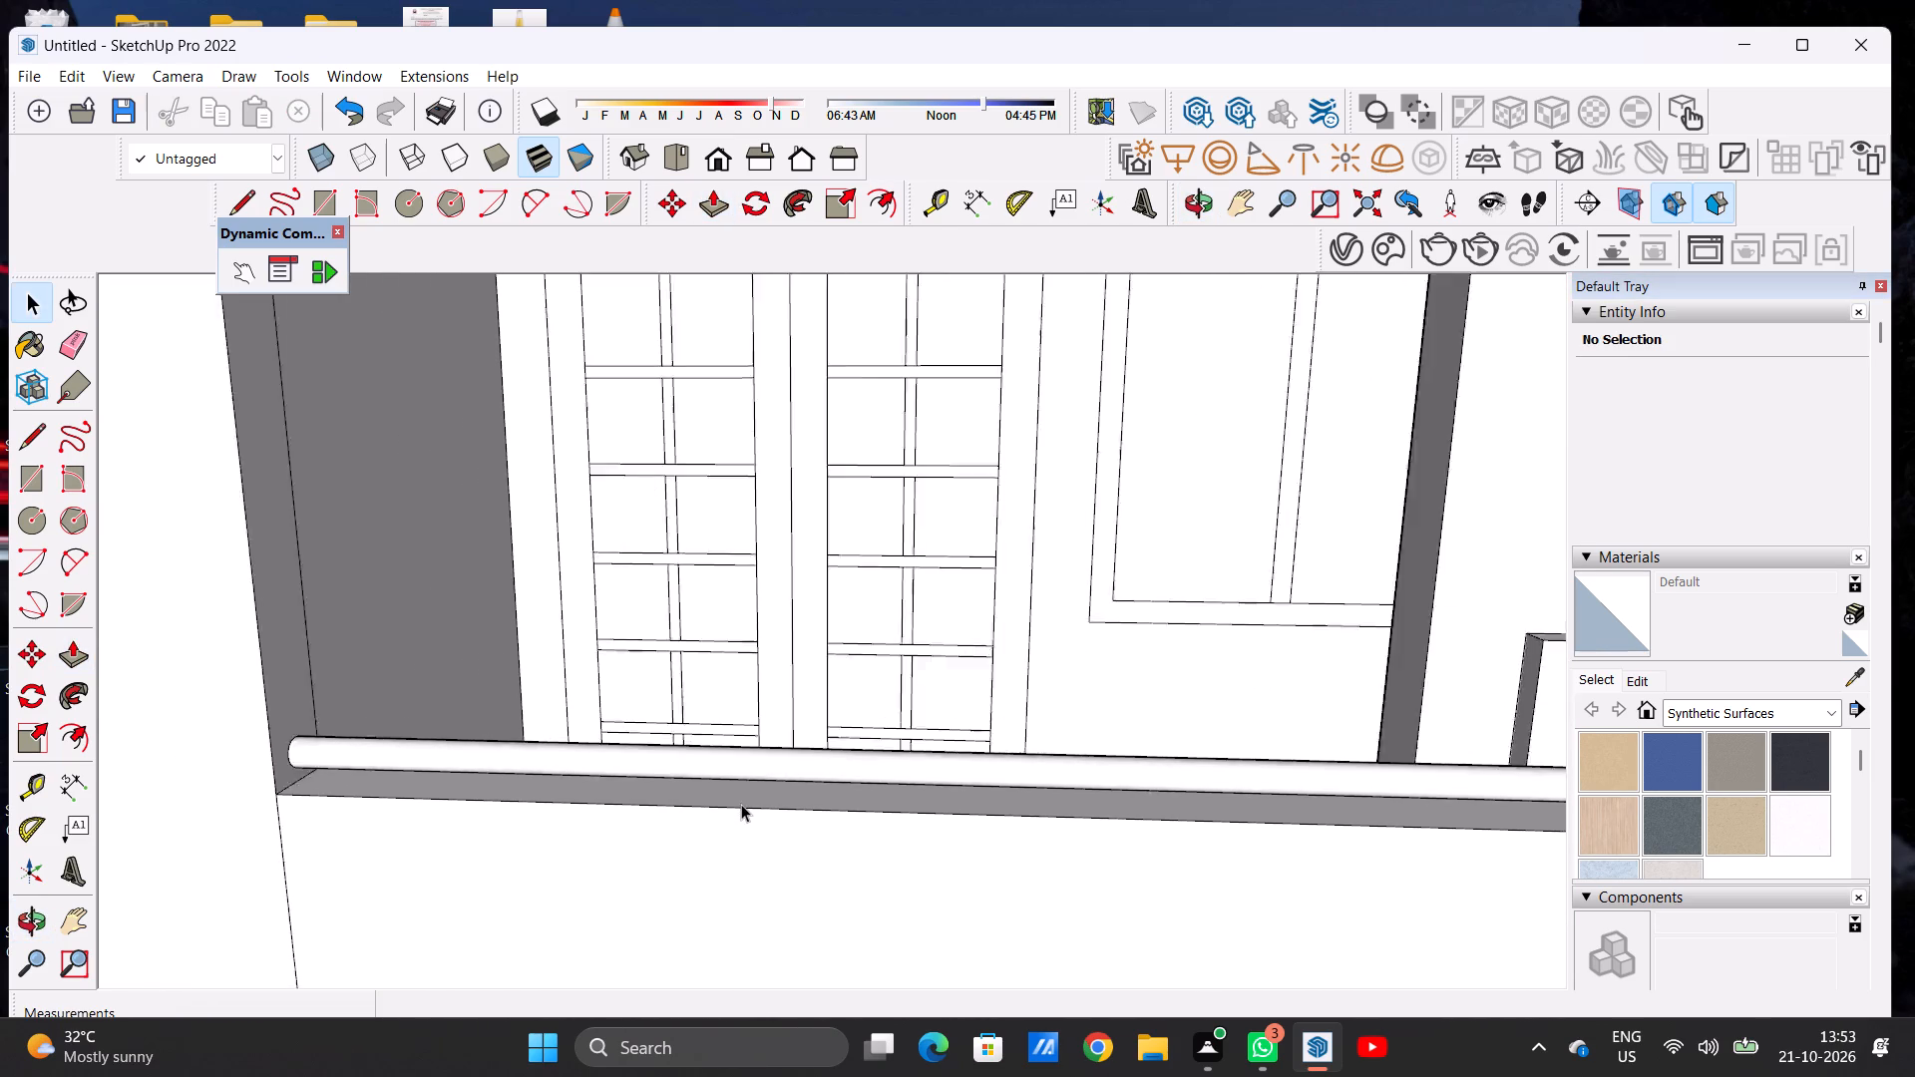
scroll(741, 804, "down", 20)
middle_click_drag(881, 832, 958, 774)
scroll(919, 813, "down", 10)
middle_click_drag(857, 822, 811, 780)
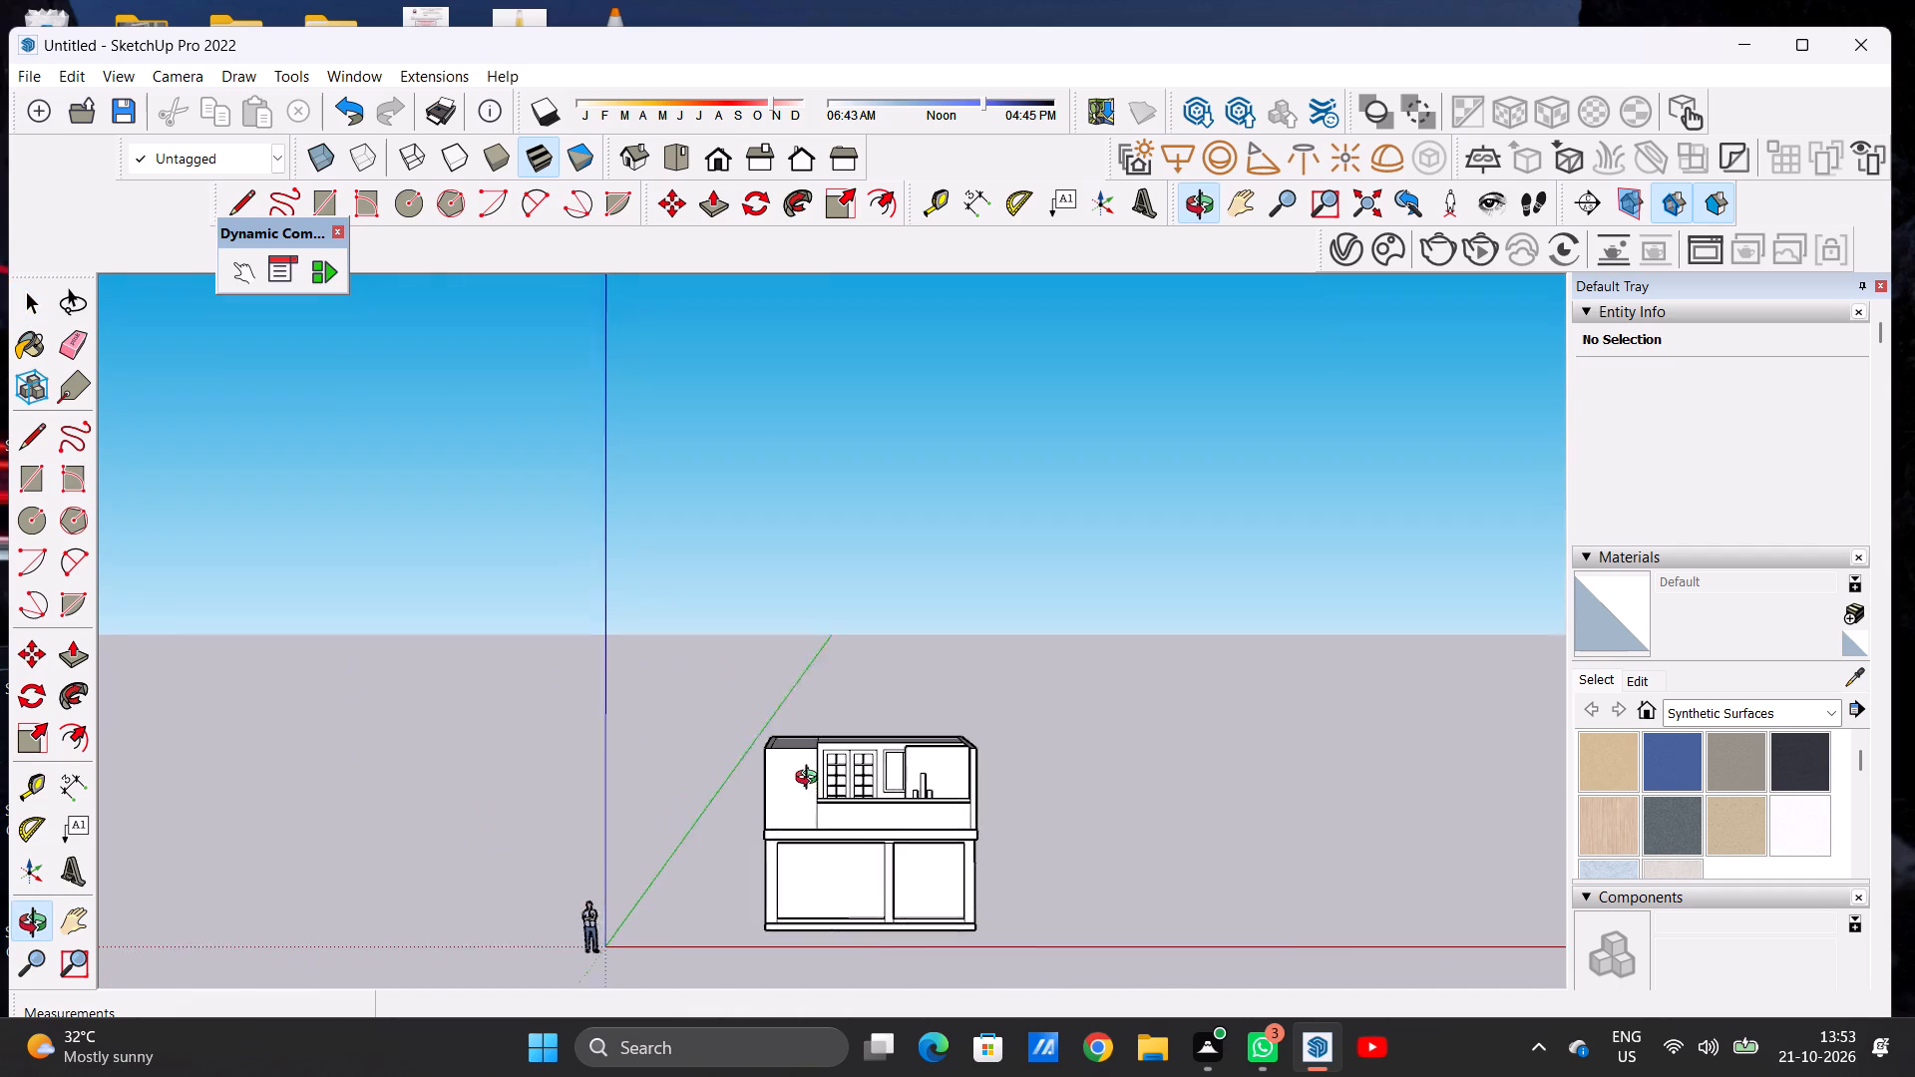
middle_click_drag(811, 780, 800, 770)
scroll(801, 814, "up", 8)
scroll(801, 814, "down", 1)
scroll(801, 814, "up", 3)
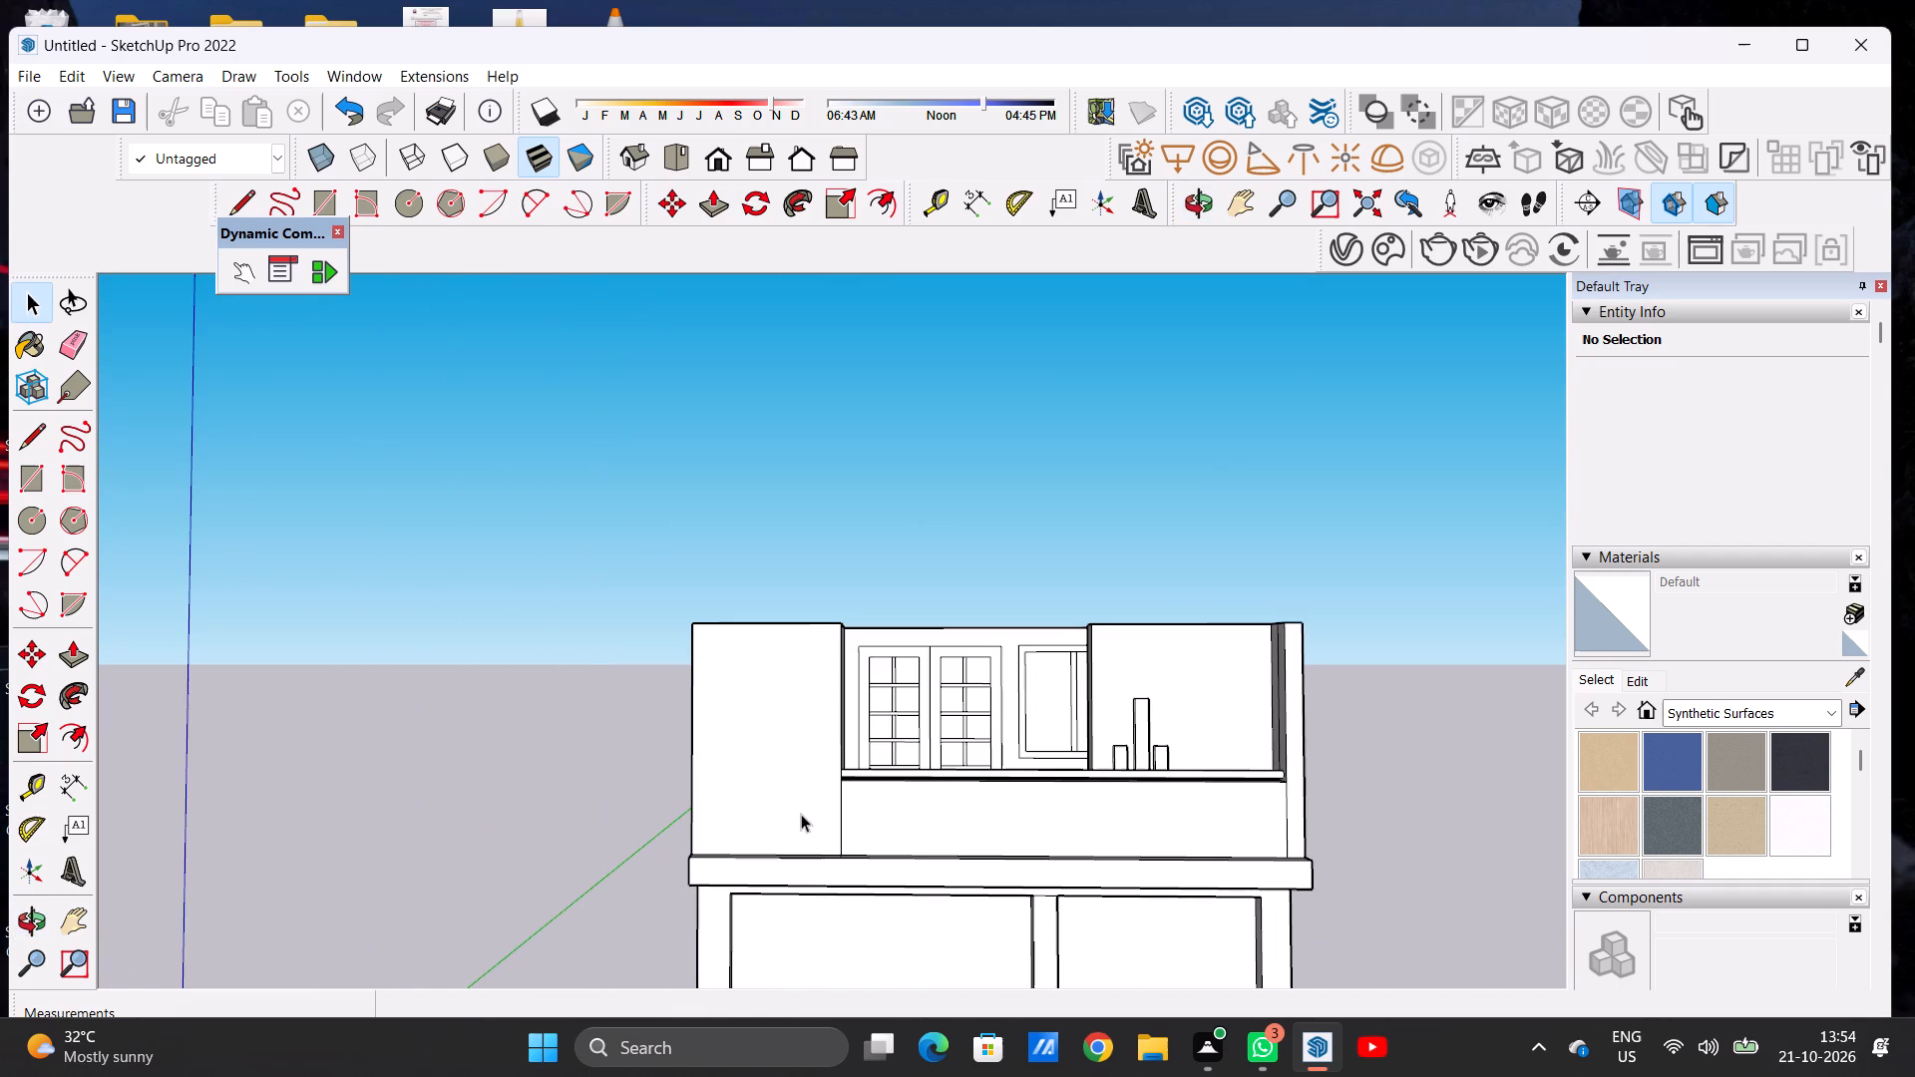
scroll(801, 814, "down", 1)
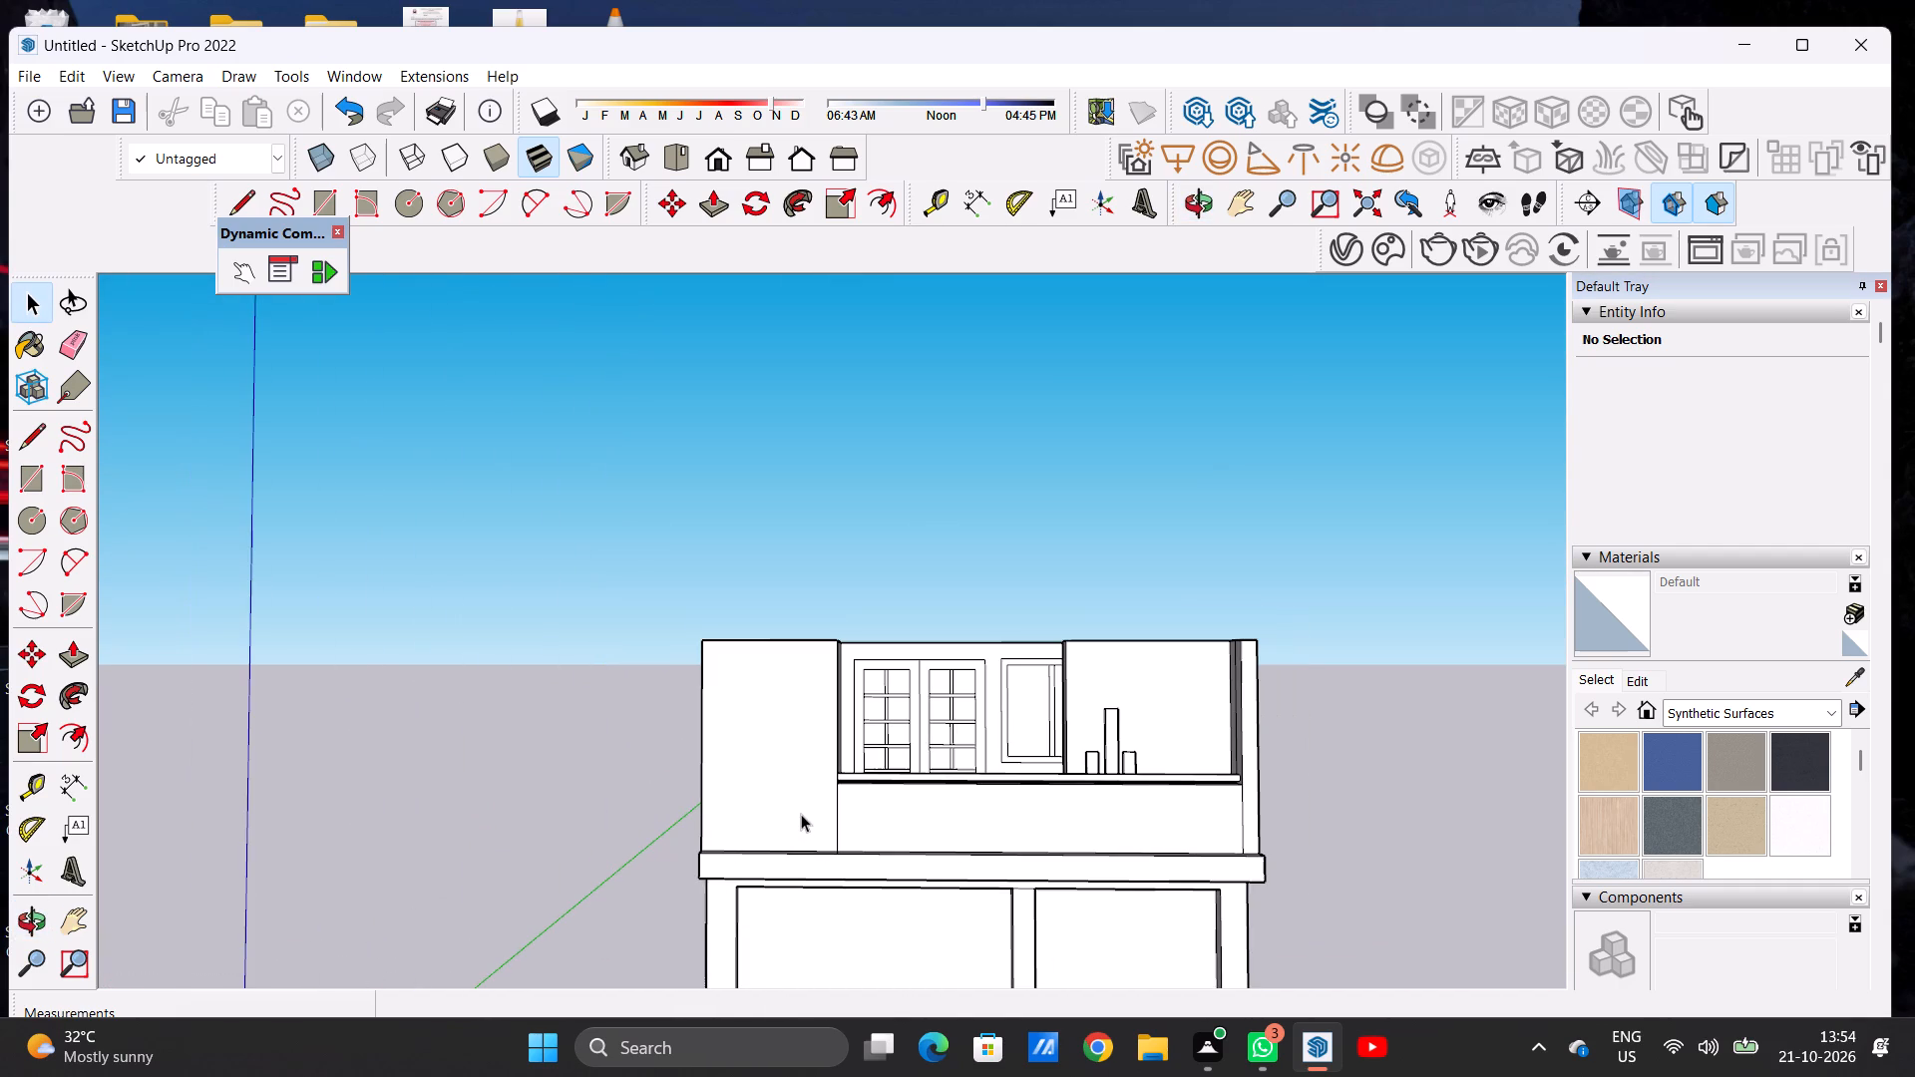
middle_click_drag(917, 776, 893, 794)
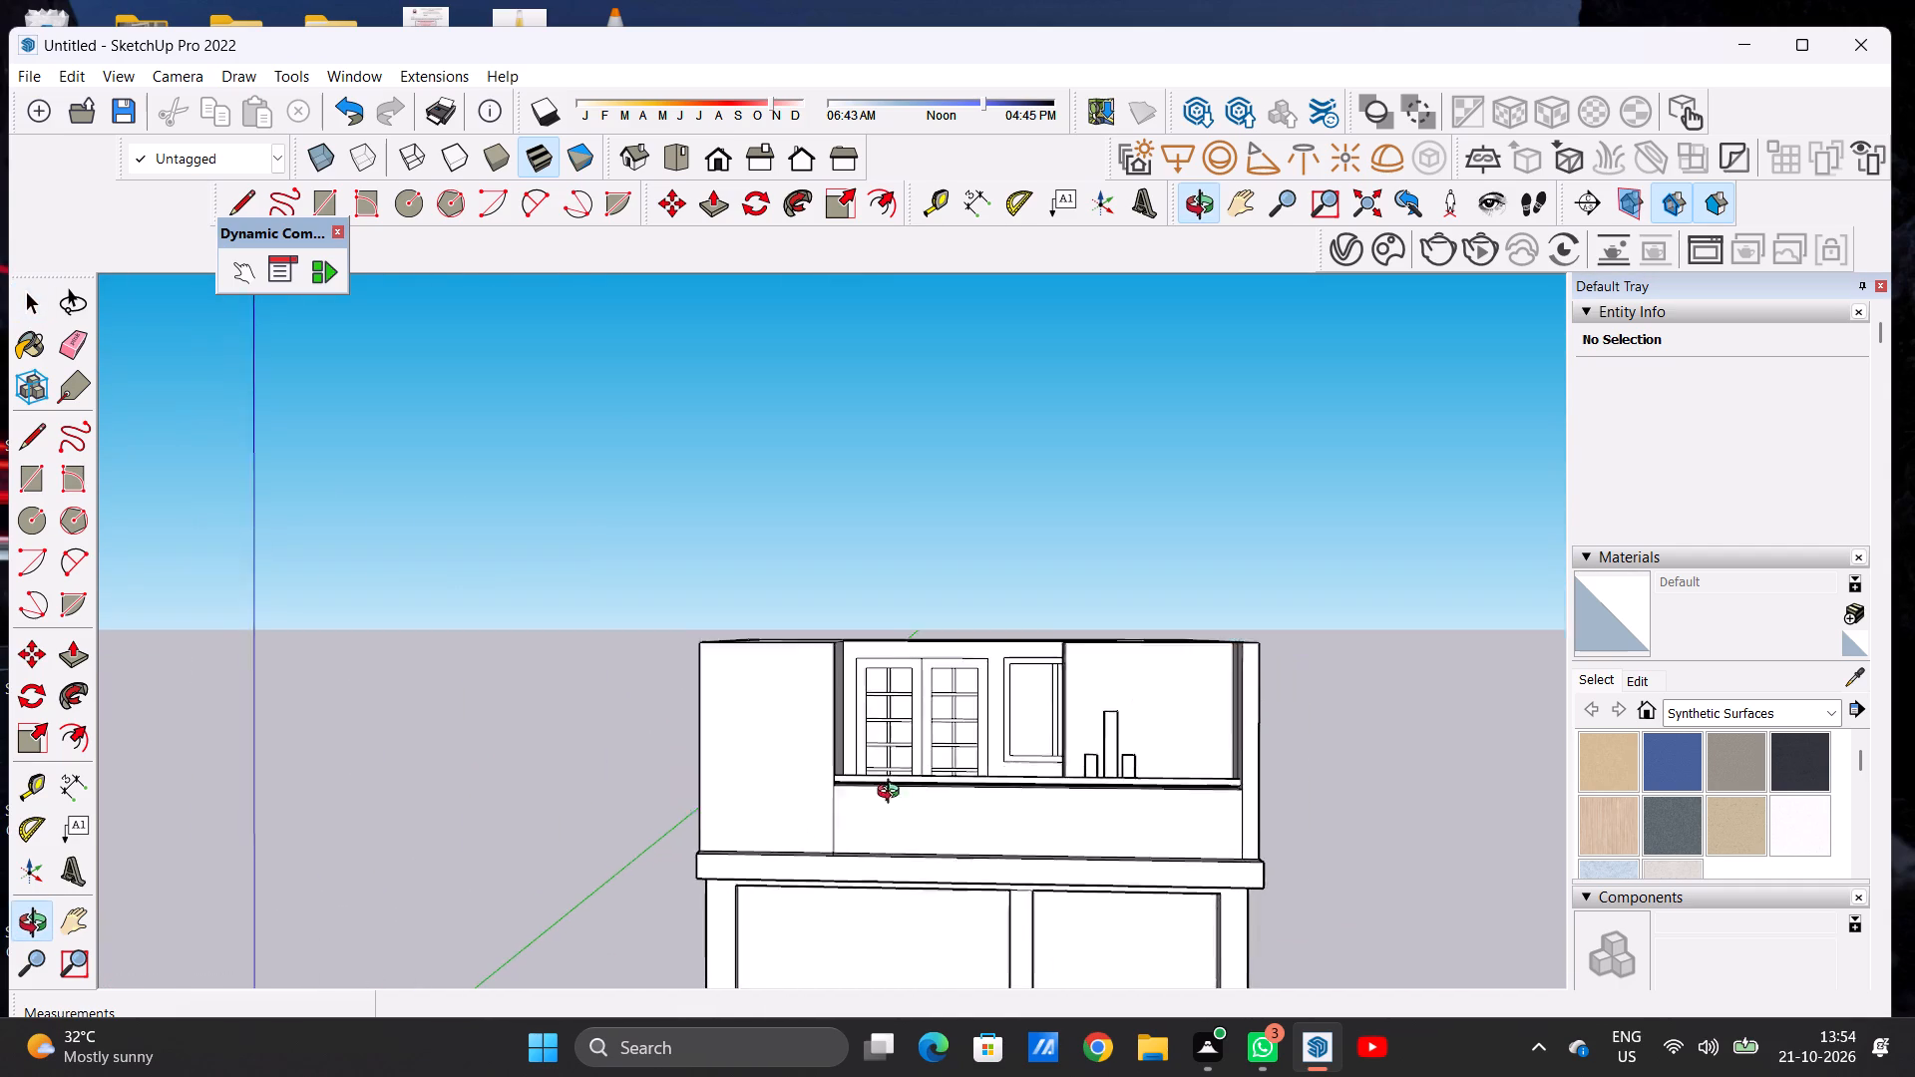
middle_click_drag(893, 794, 768, 922)
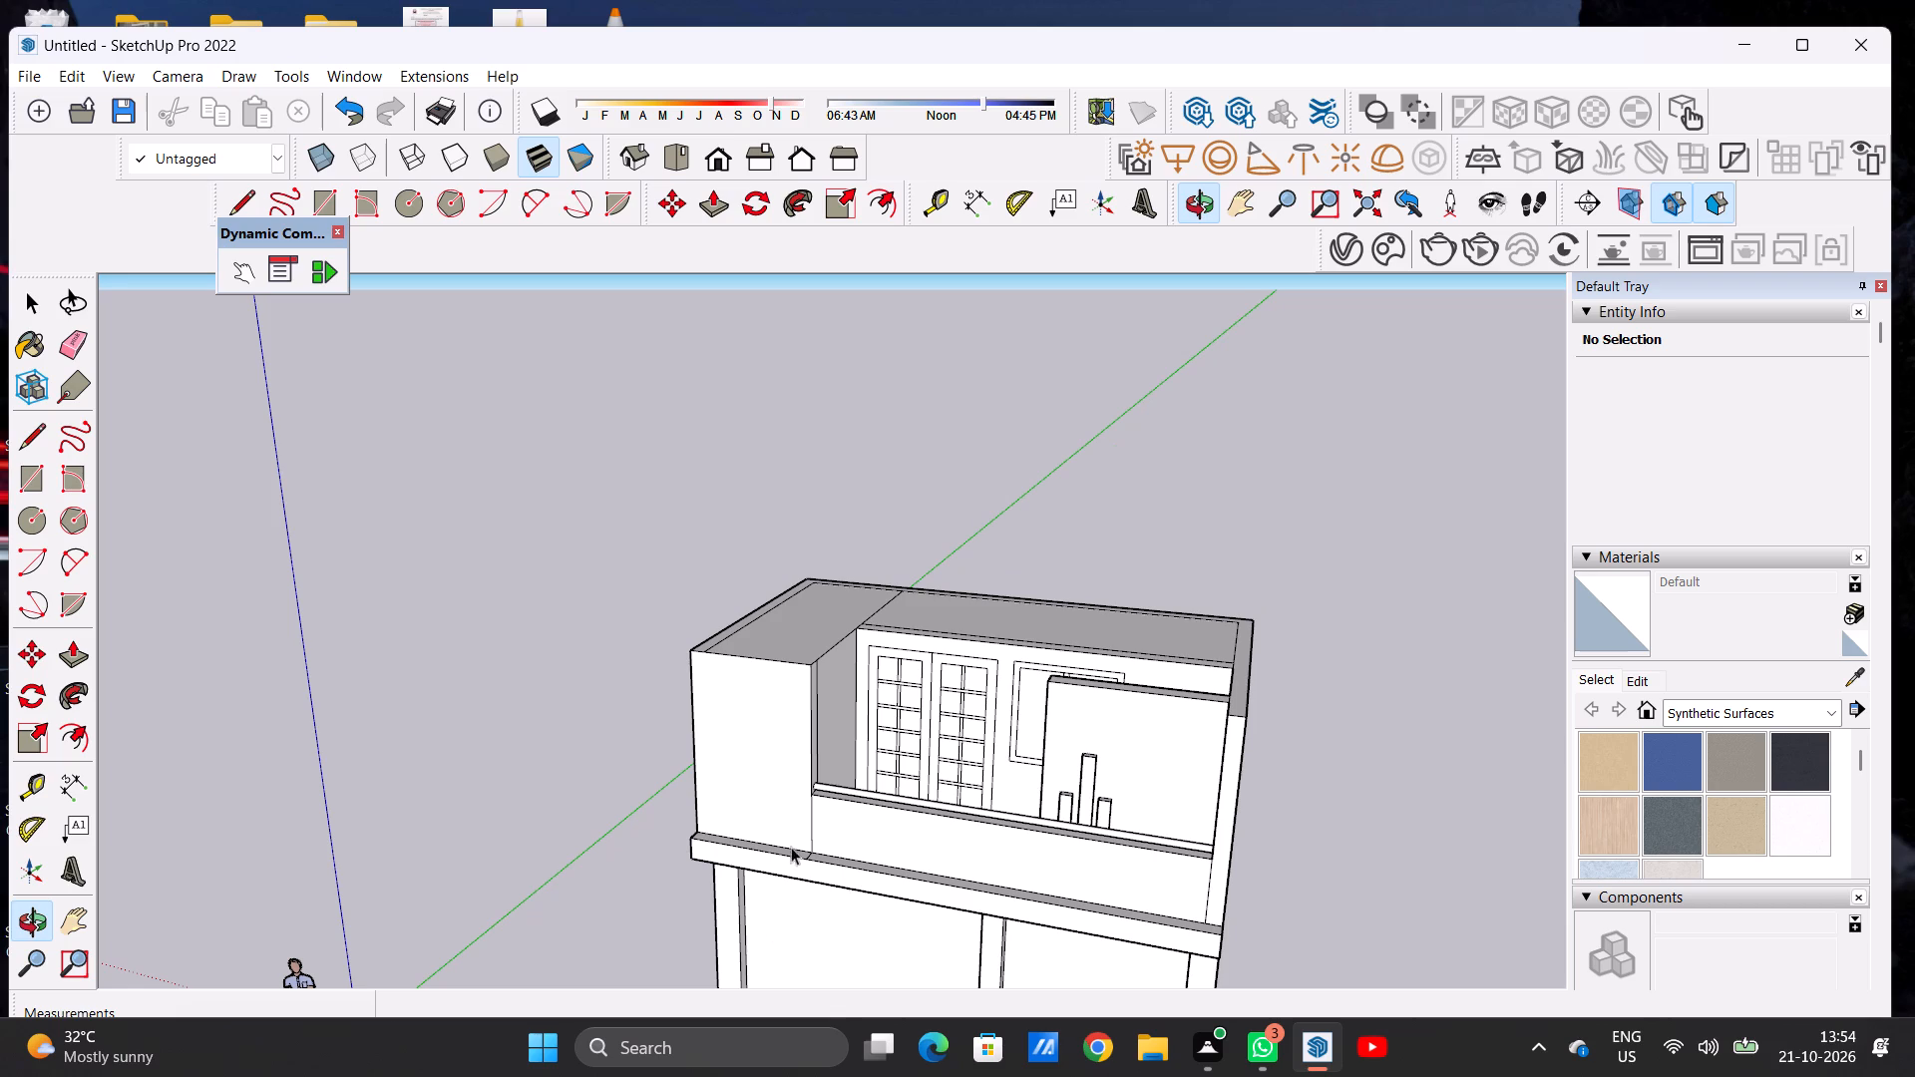
Push/Pull the parapet's front face 2" inward, recessing it from the adjoining block's front.
middle_click_drag(953, 842, 1316, 846)
scroll(1009, 806, "up", 5)
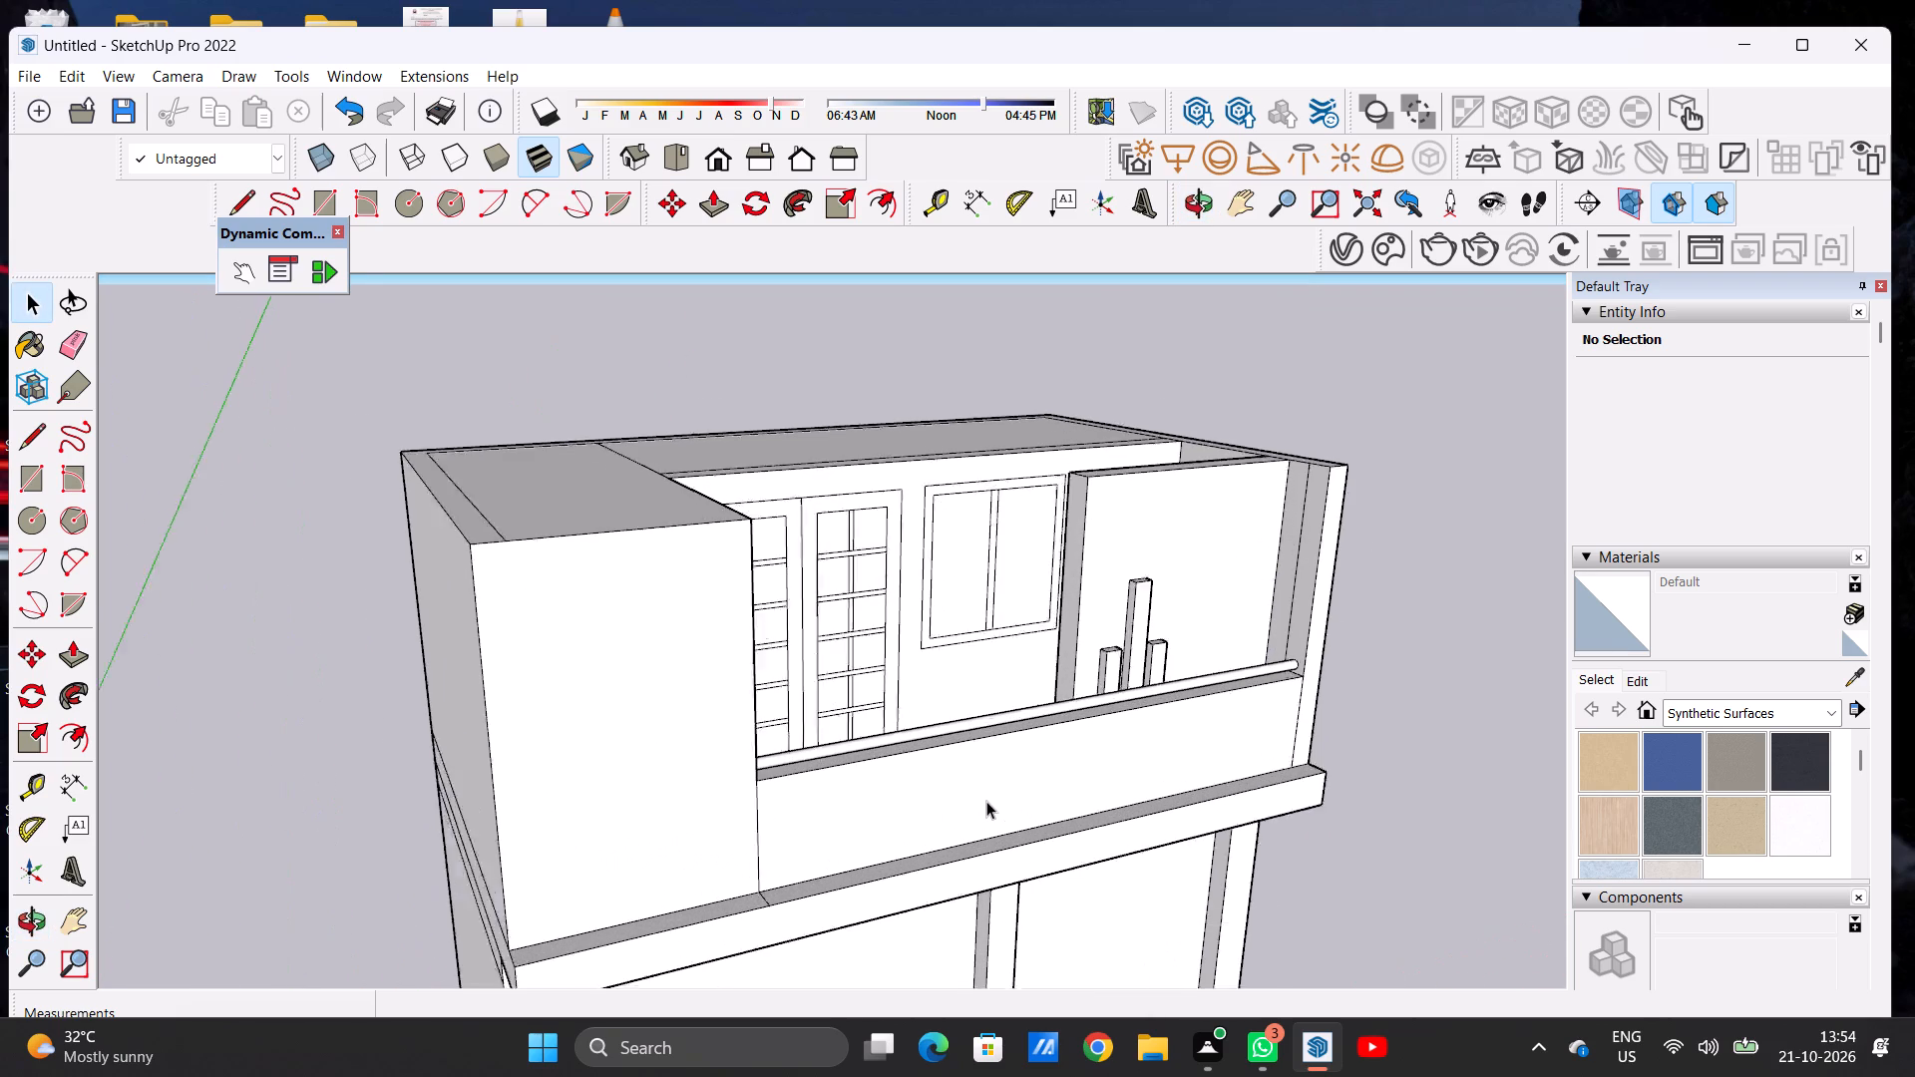
scroll(986, 801, "up", 2)
key("p")
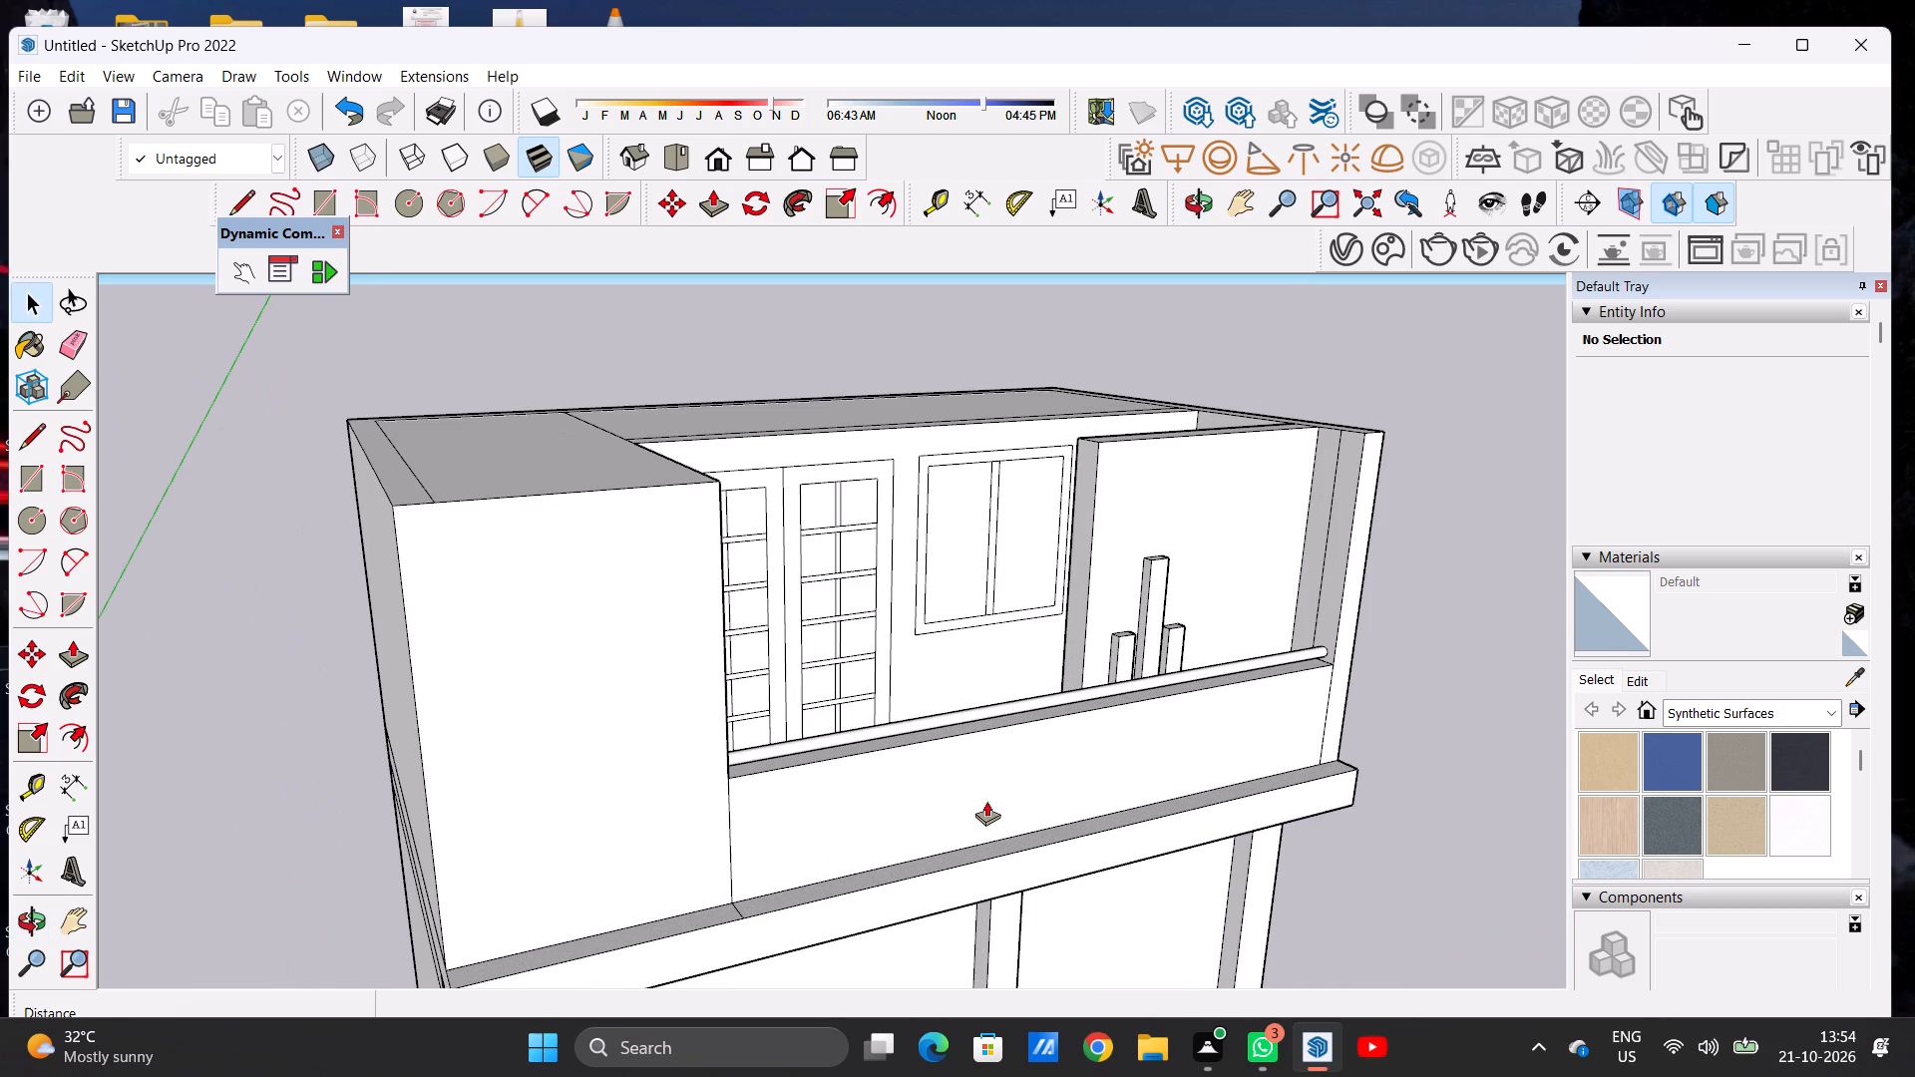
scroll(791, 795, "up", 11)
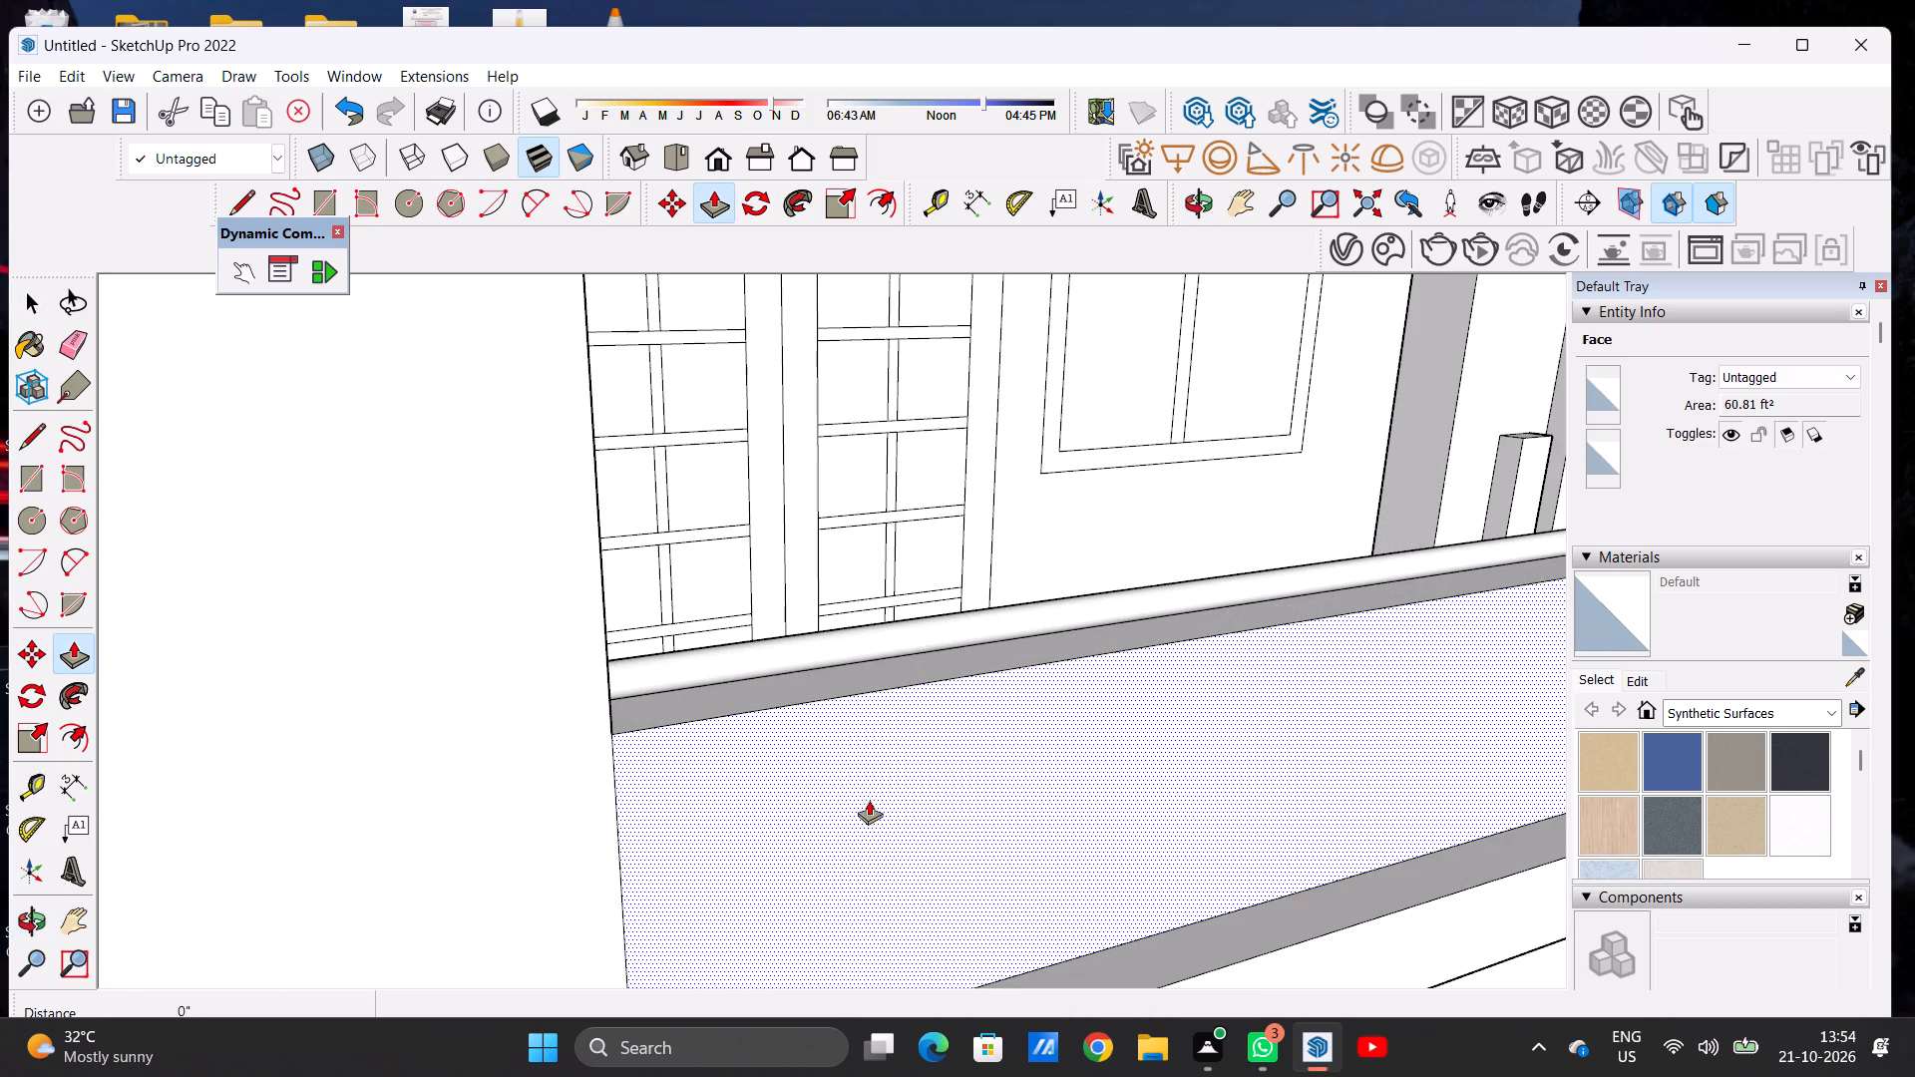
scroll(967, 749, "down", 6)
middle_click_drag(954, 760, 607, 803)
scroll(477, 782, "up", 4)
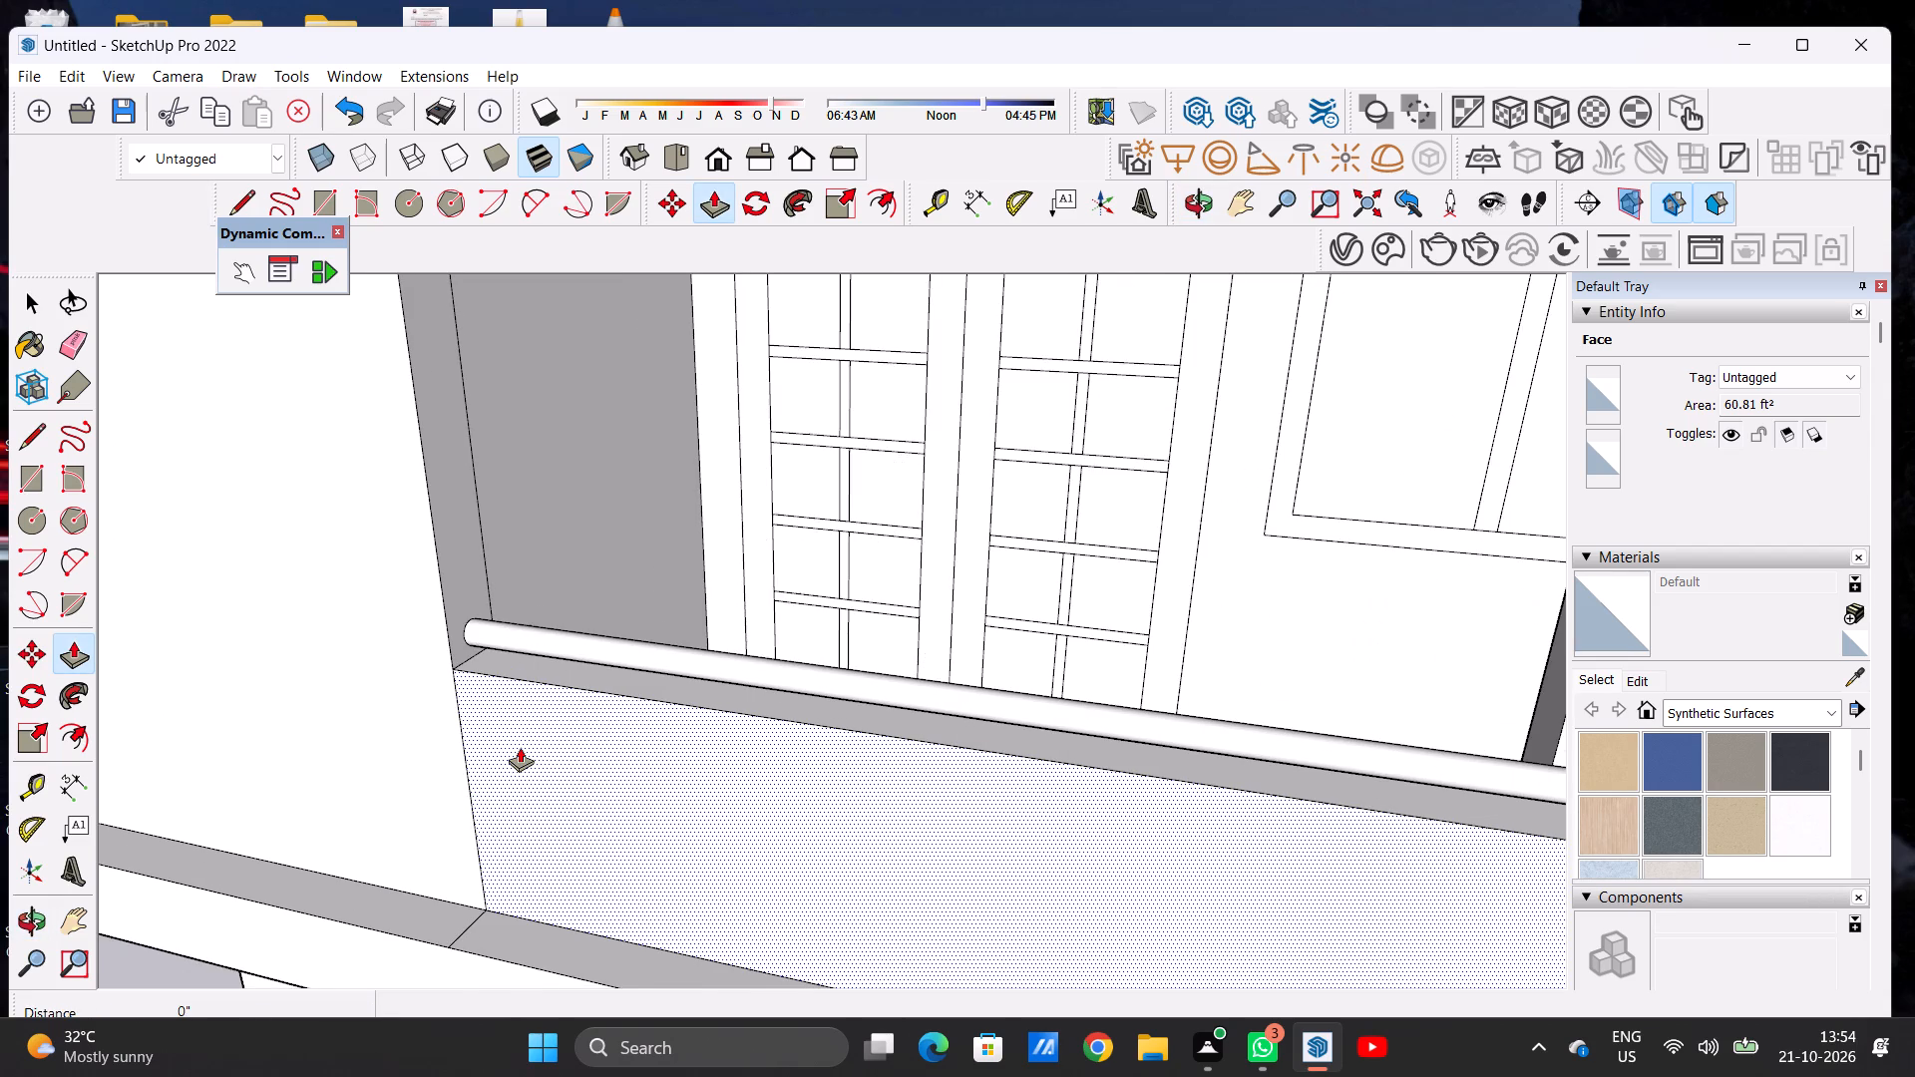
left_click(520, 747)
left_click(527, 737)
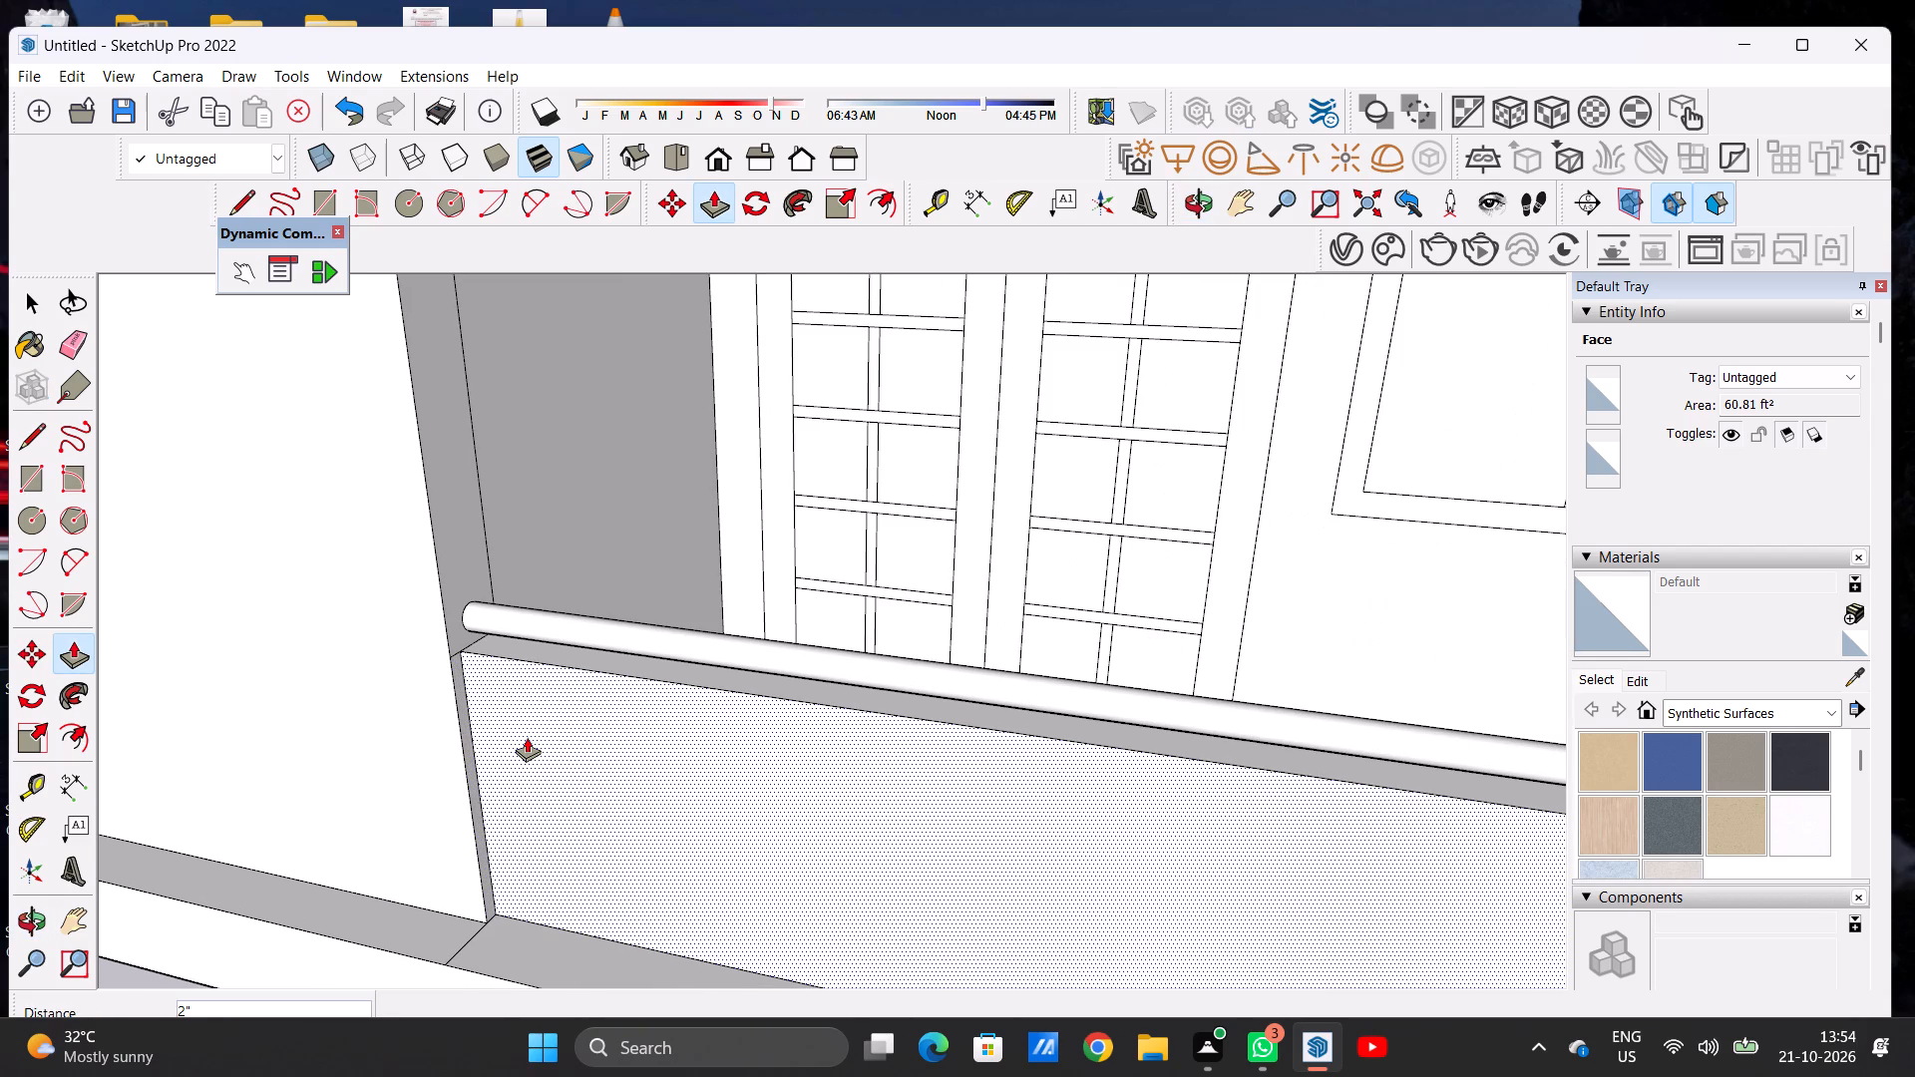
key("space")
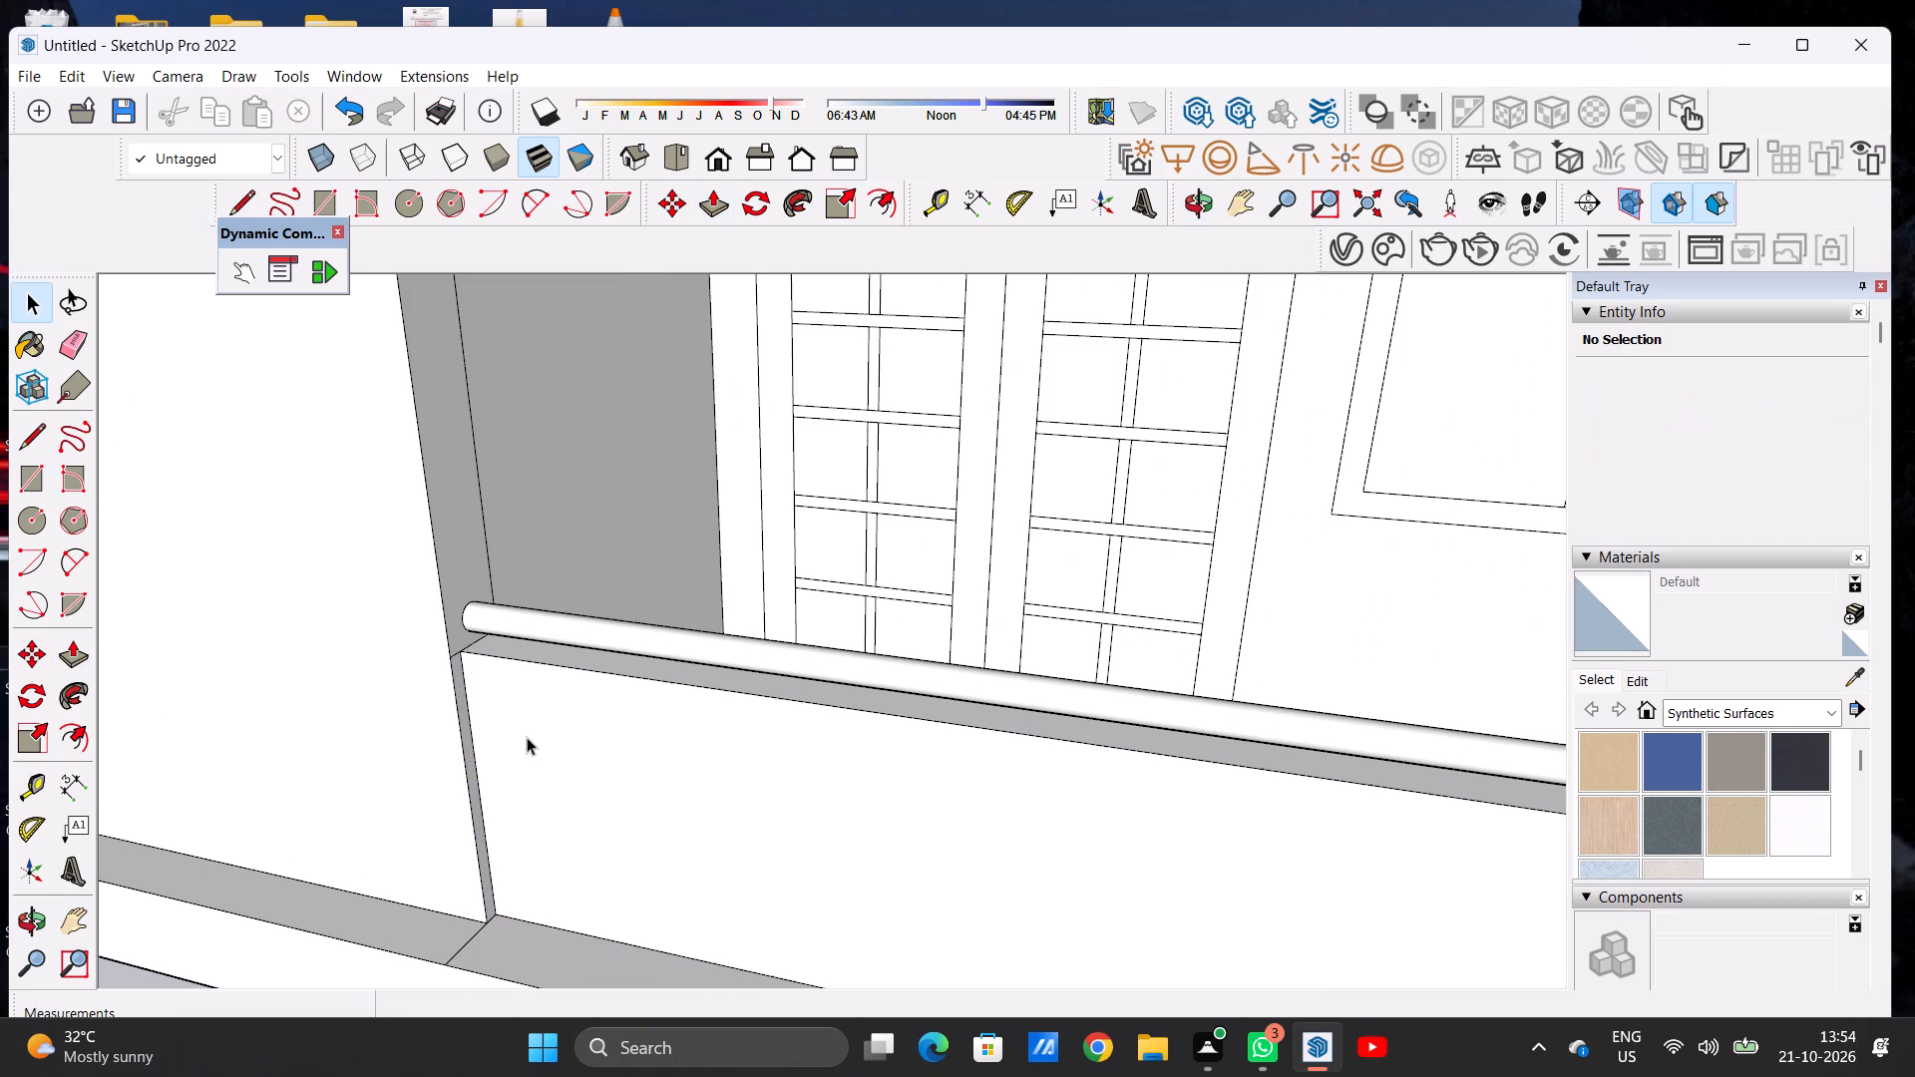
Examine the recessed parapet, handrail and upper storey in the building's front elevation, from afar and close up.
scroll(541, 792, "down", 18)
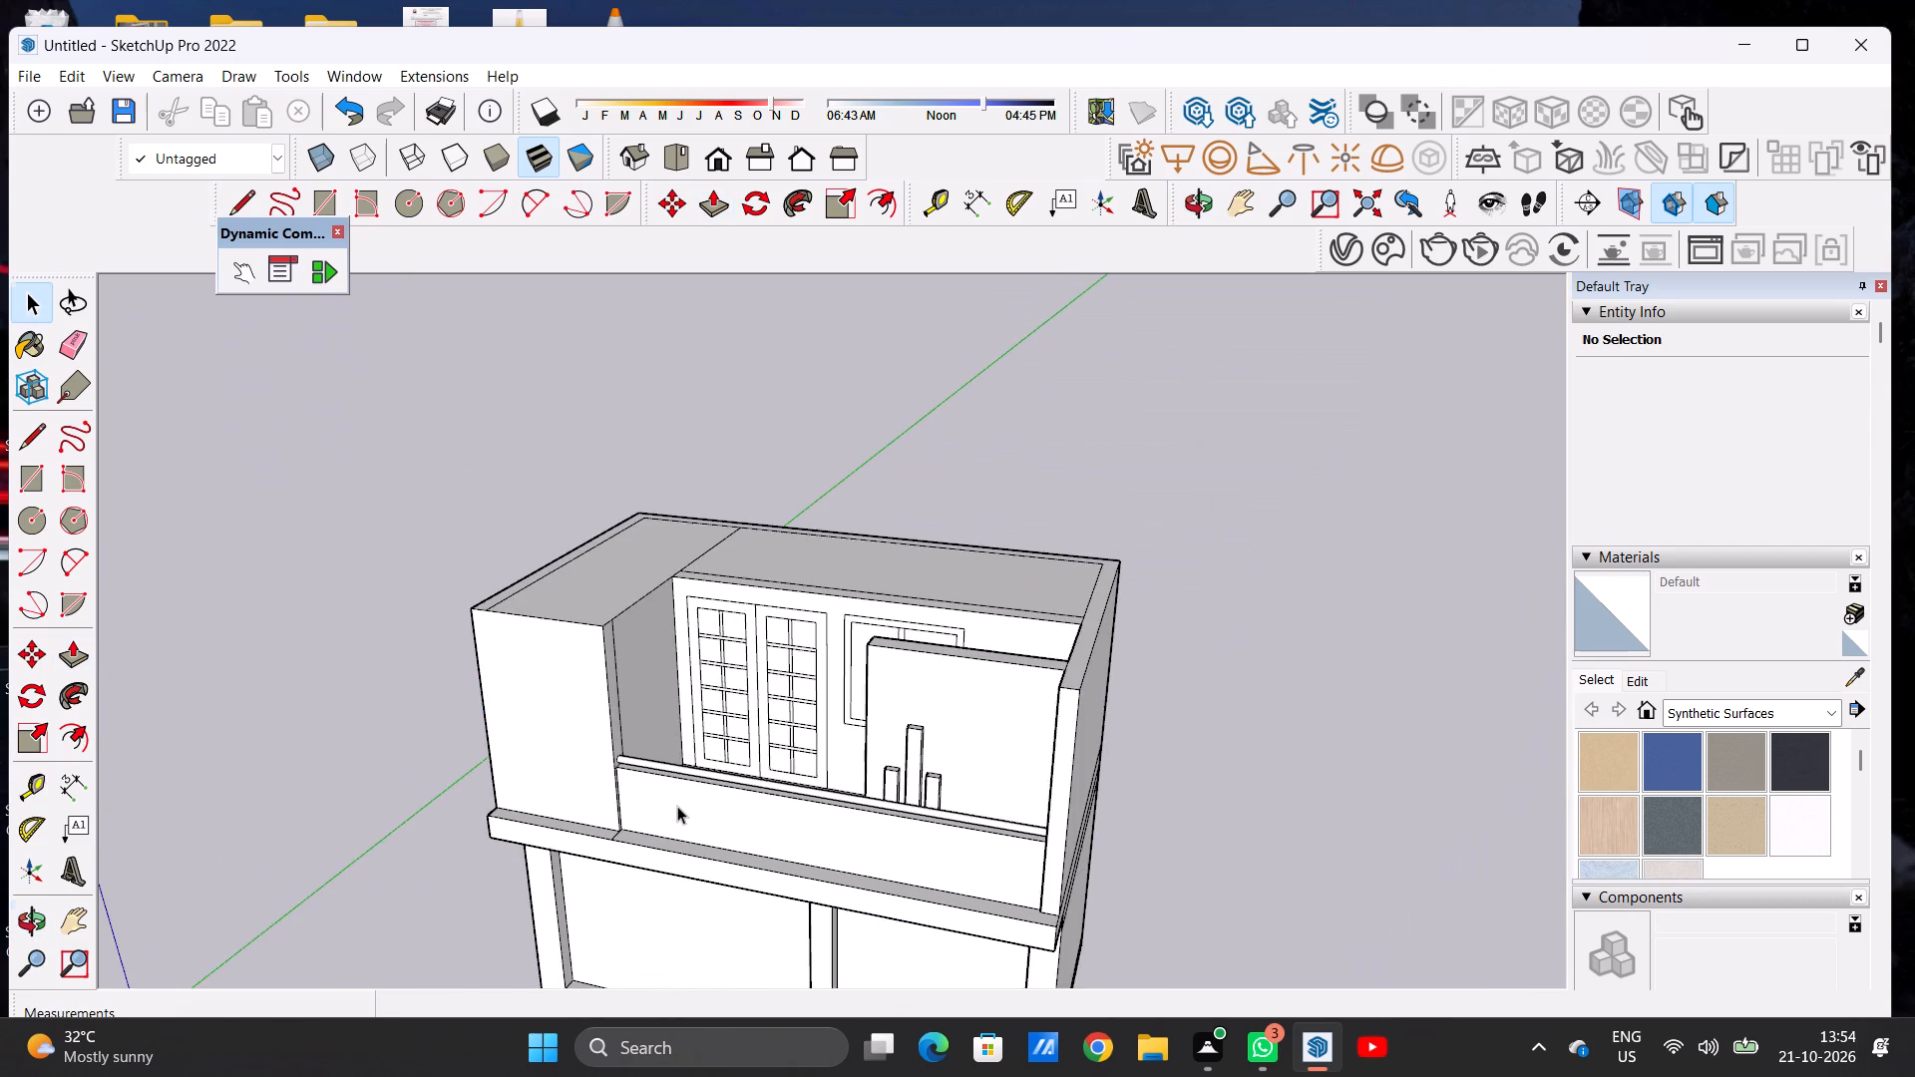
middle_click_drag(675, 806, 838, 708)
scroll(956, 800, "down", 3)
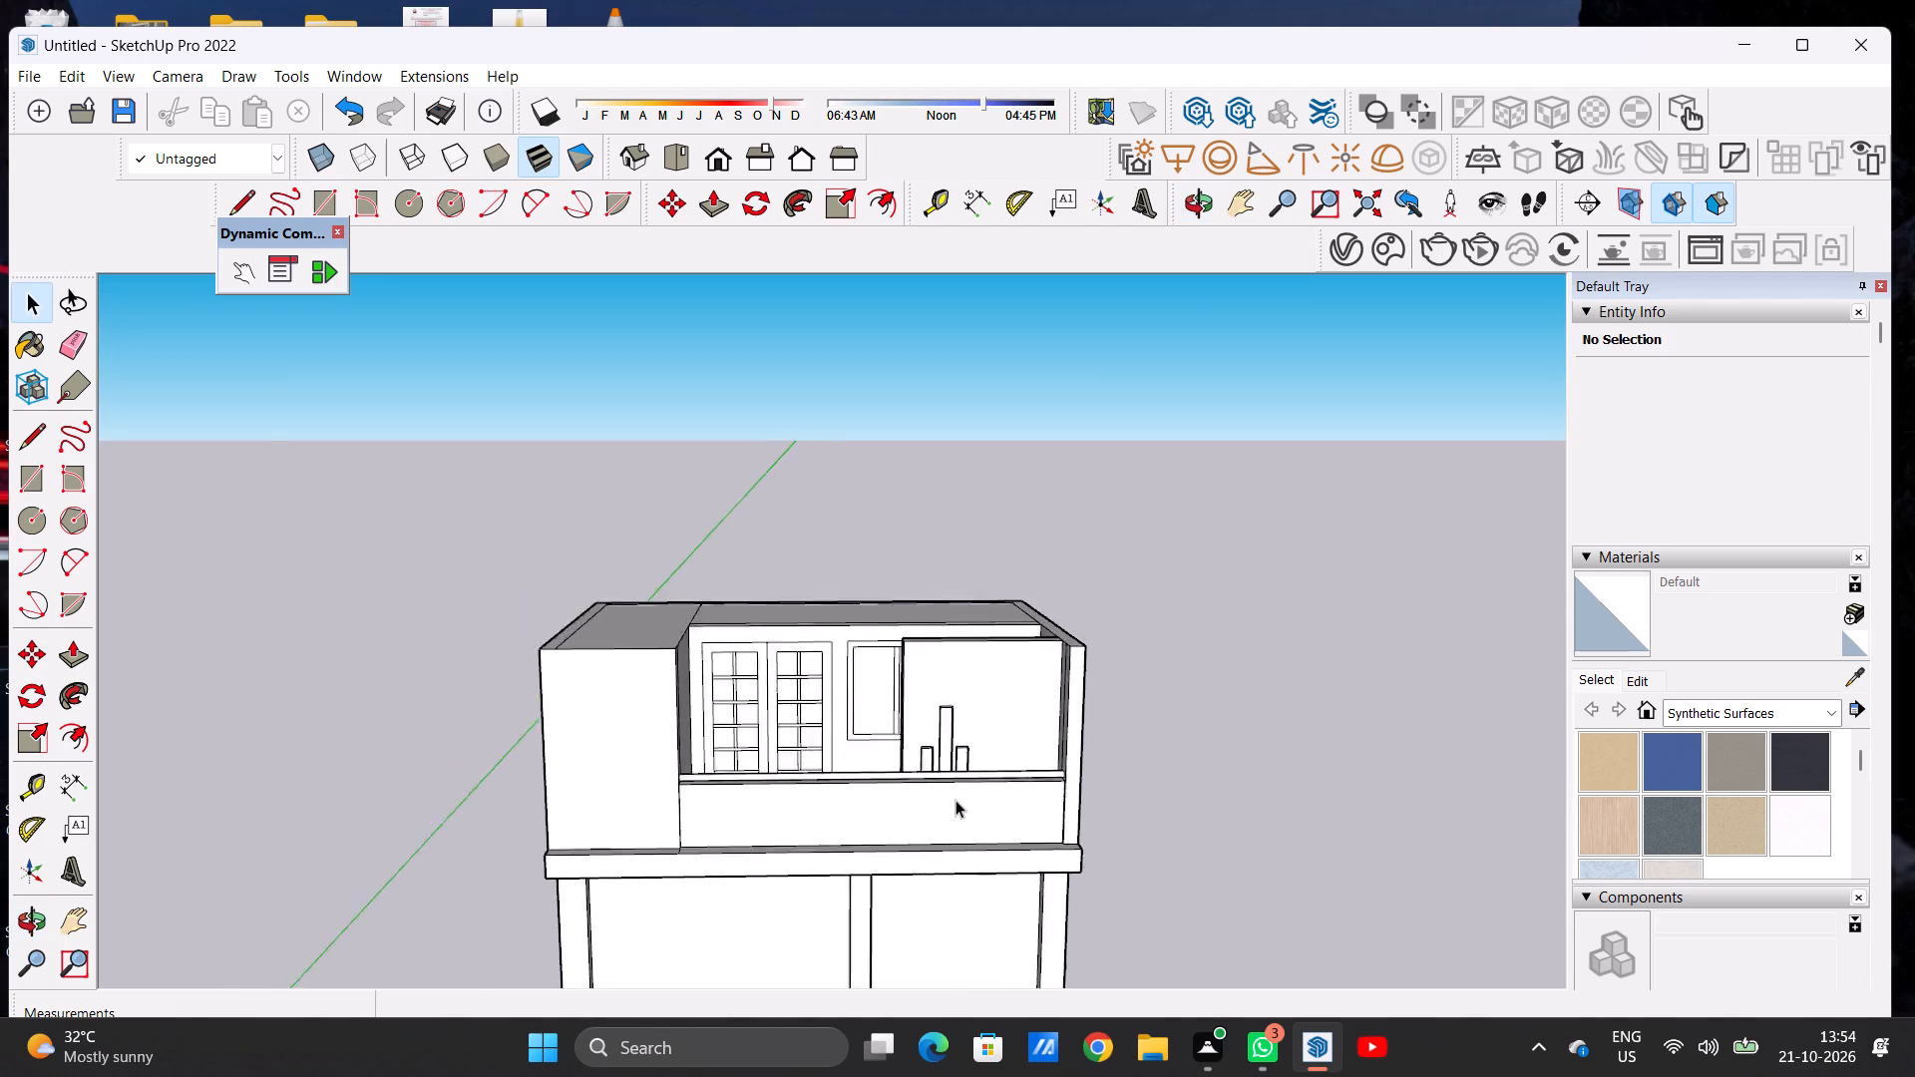
scroll(956, 800, "down", 4)
scroll(729, 788, "up", 6)
middle_click_drag(818, 788, 827, 704)
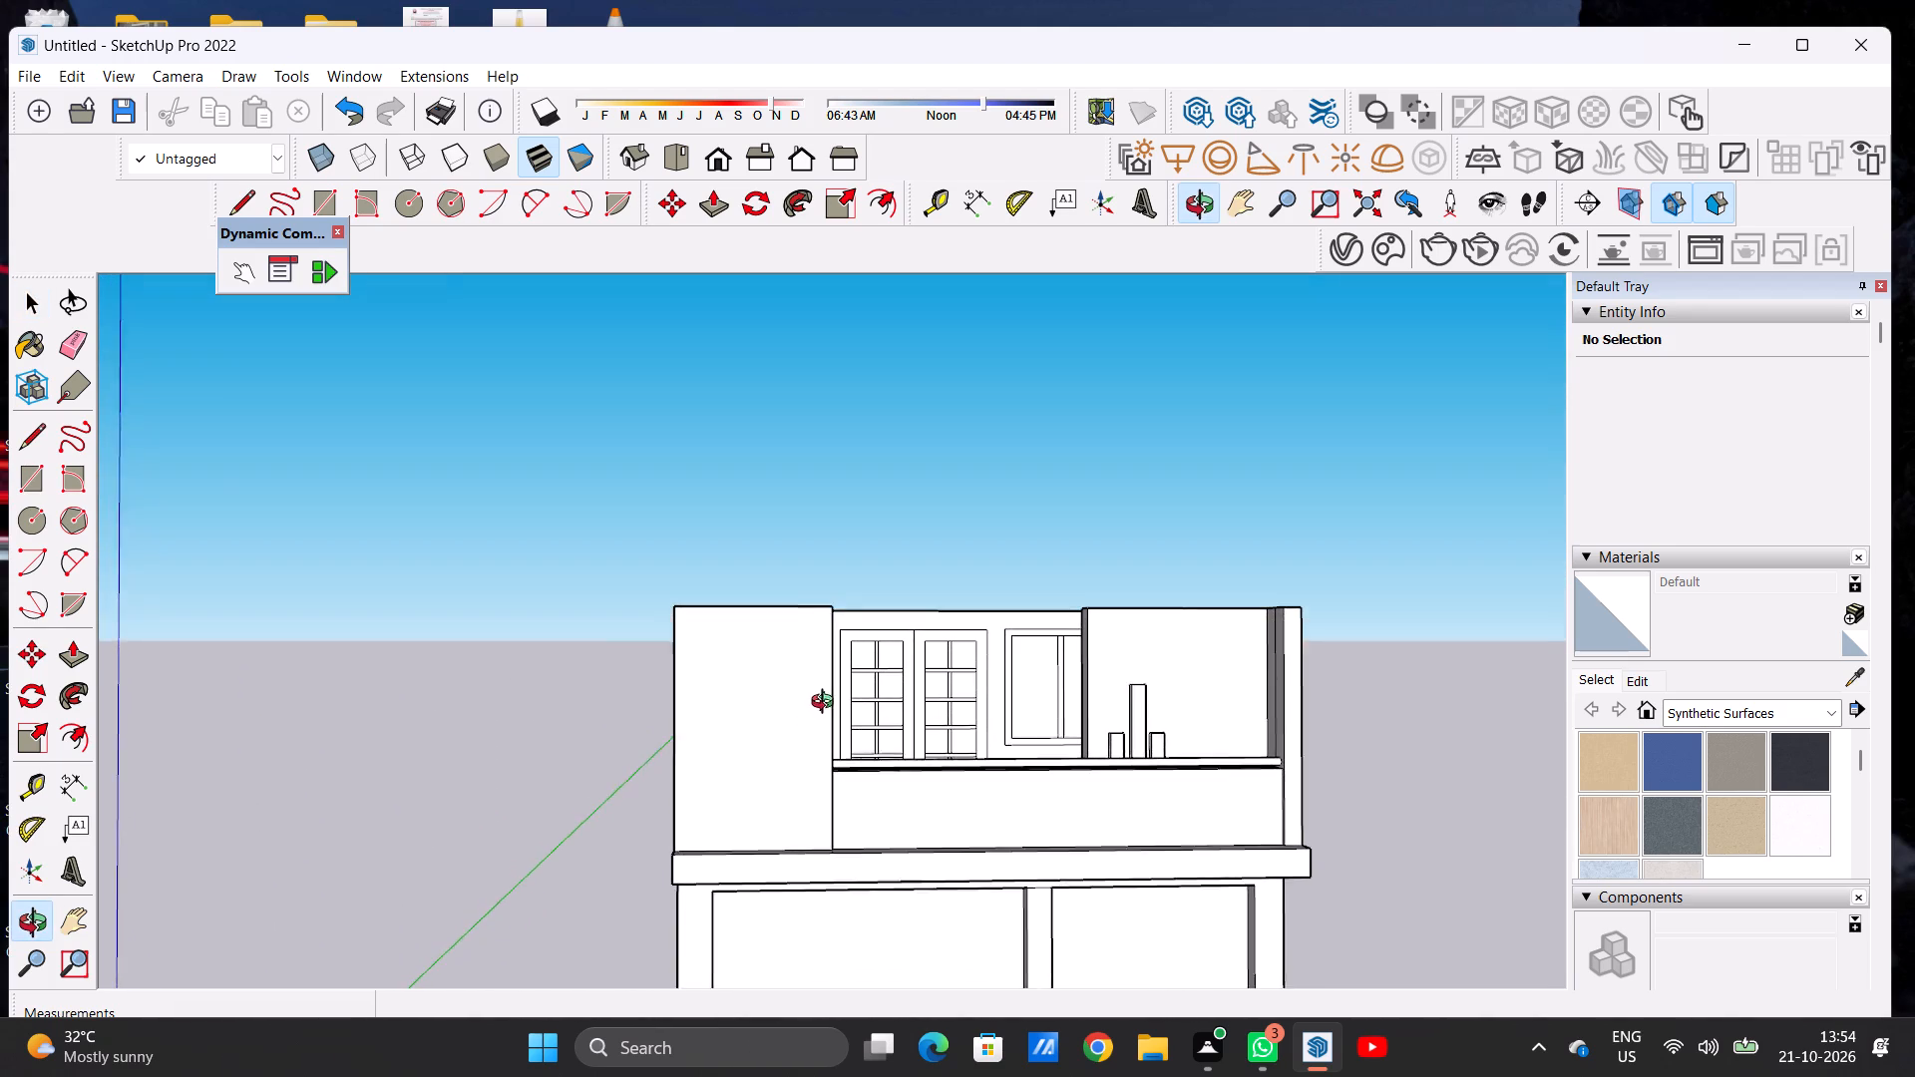
middle_click_drag(827, 704, 828, 696)
scroll(921, 767, "up", 5)
scroll(605, 792, "down", 4)
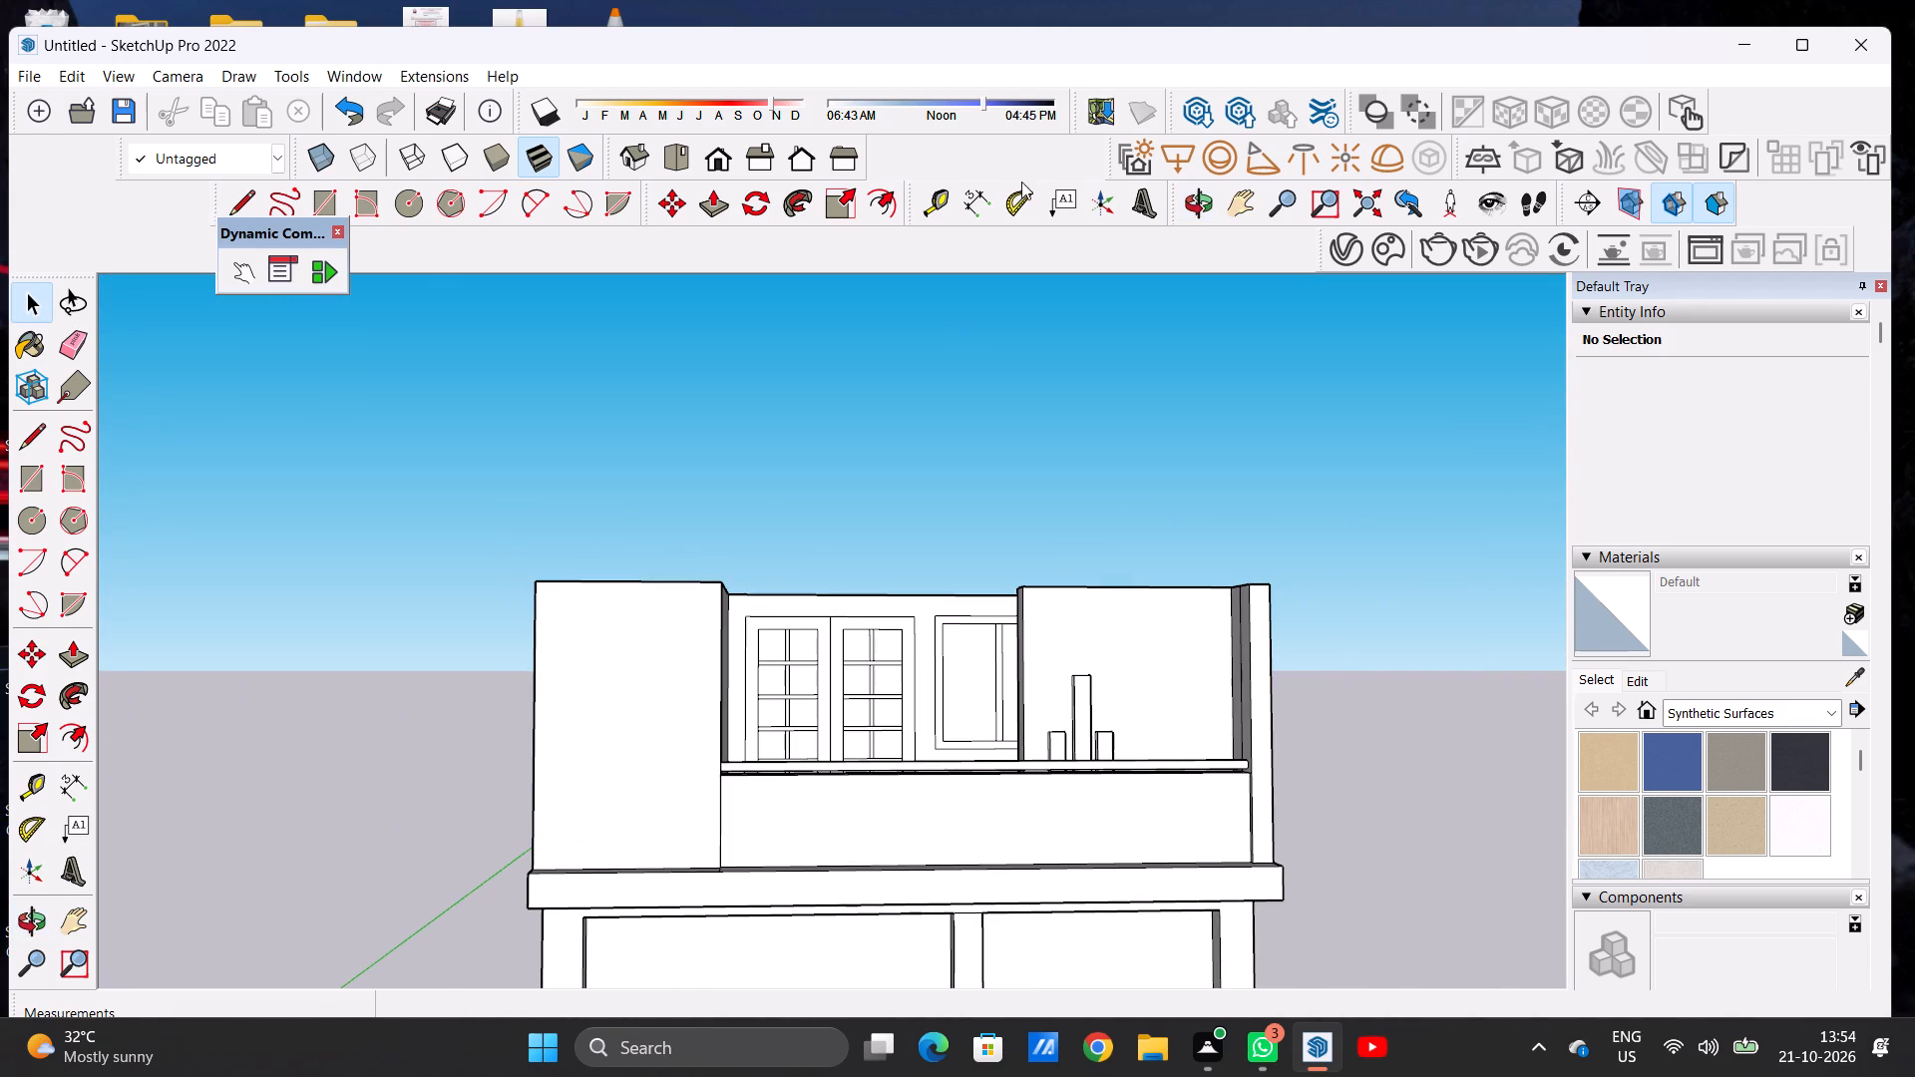
left_click(715, 172)
scroll(904, 681, "down", 5)
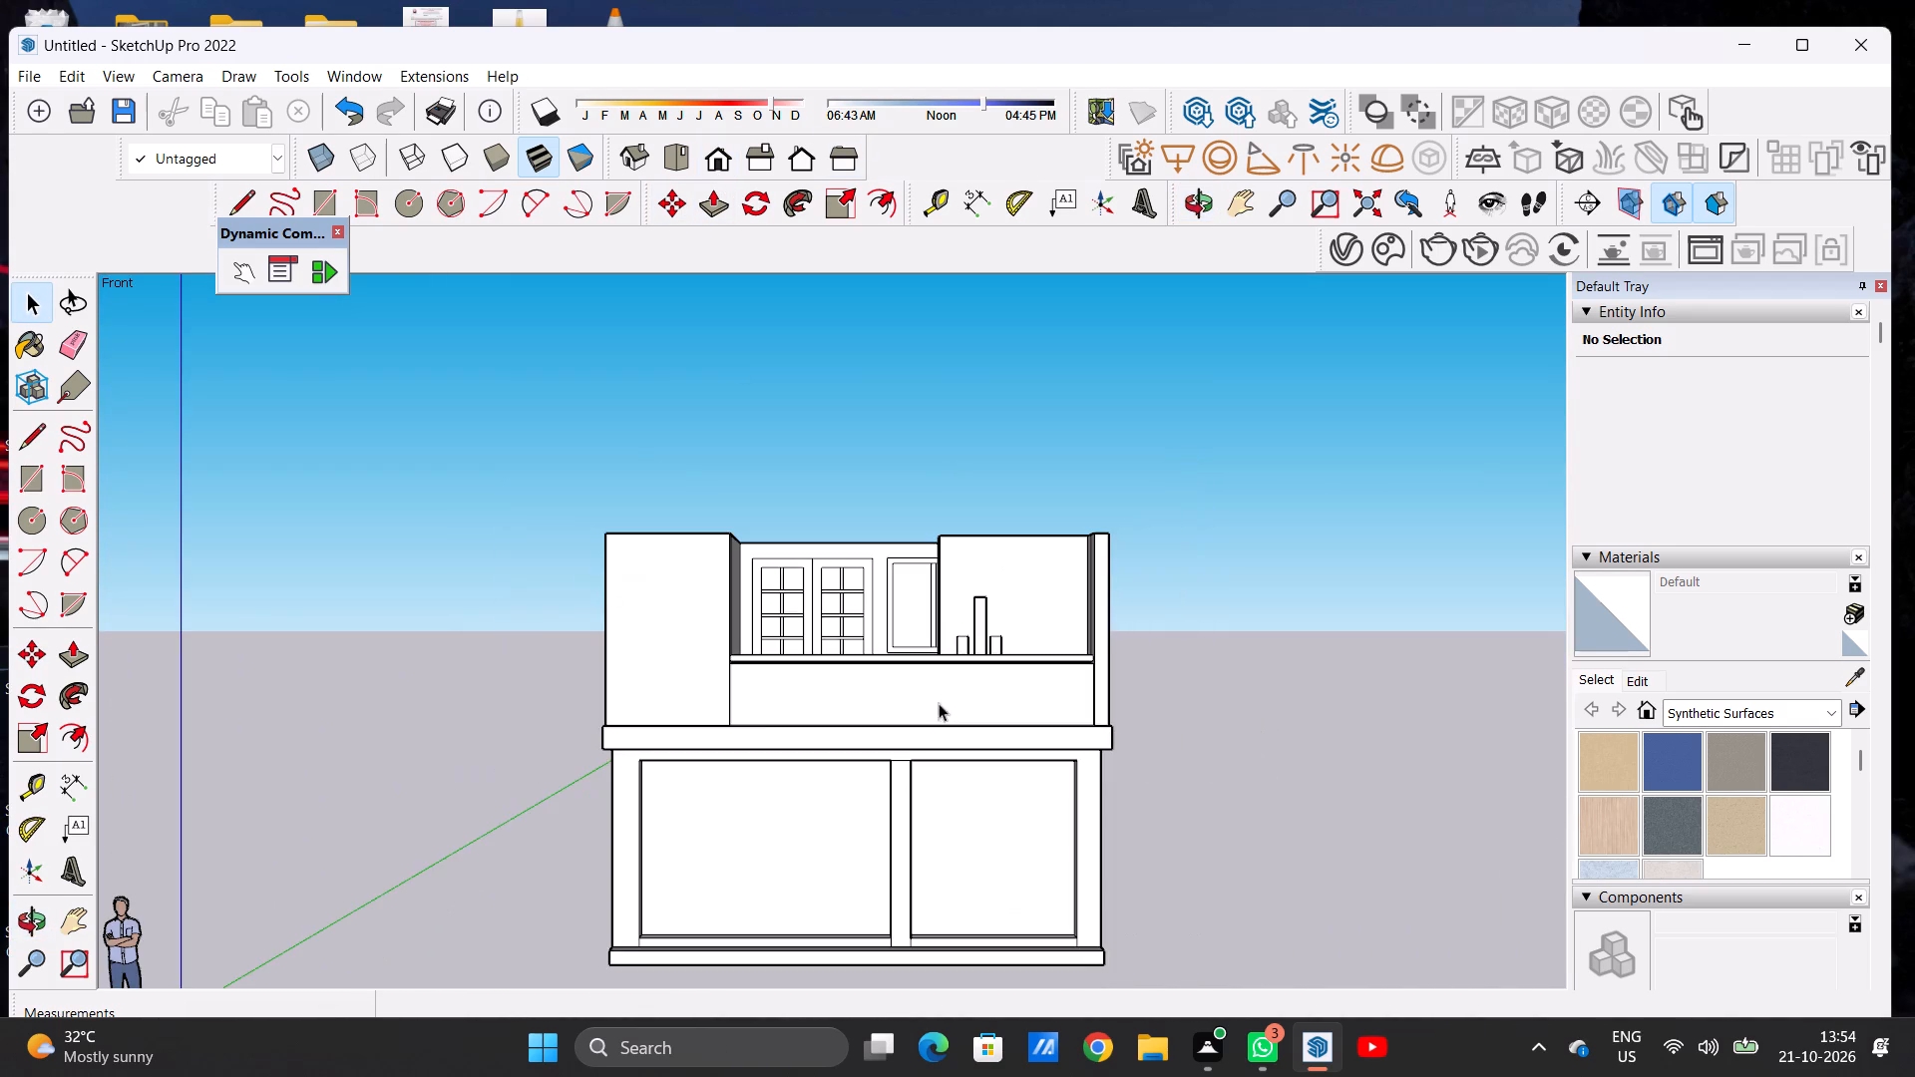
scroll(646, 600, "up", 2)
scroll(646, 600, "down", 1)
scroll(646, 600, "up", 1)
scroll(714, 551, "up", 5)
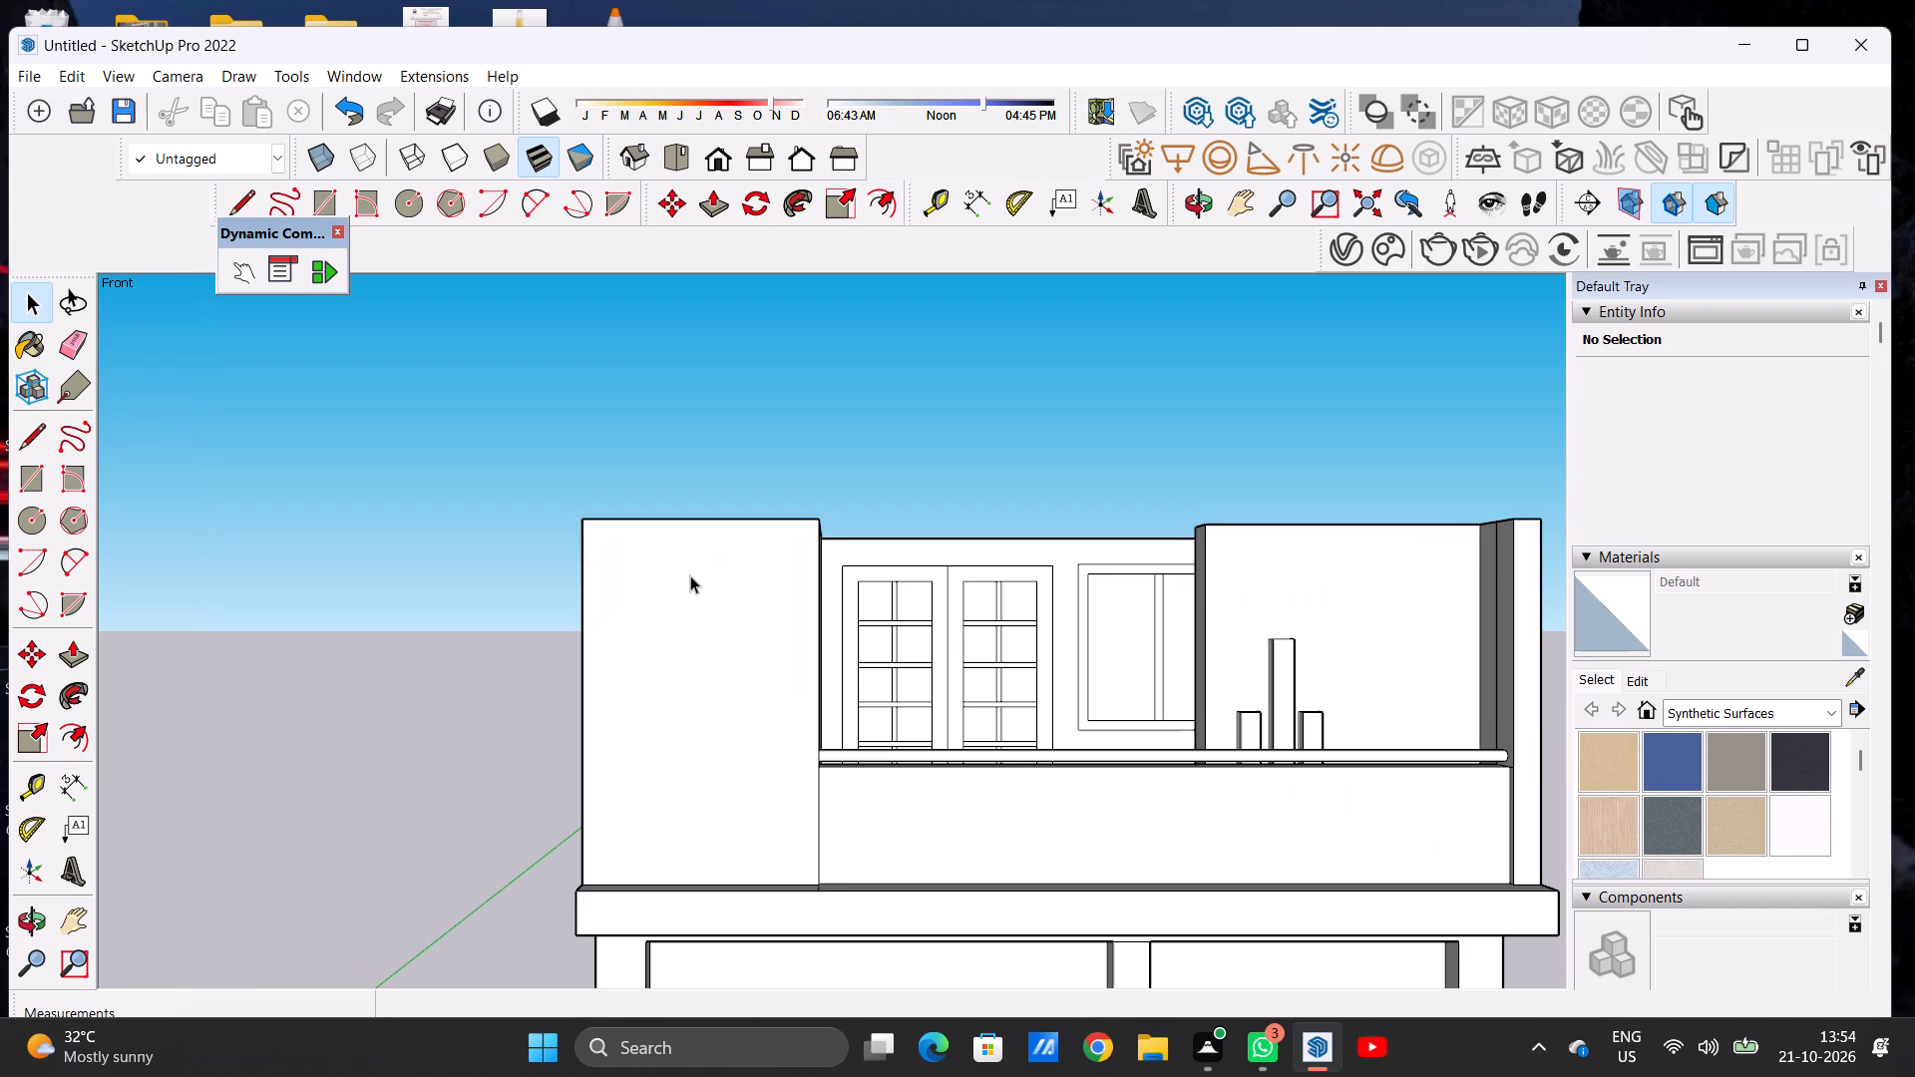
scroll(690, 575, "up", 1)
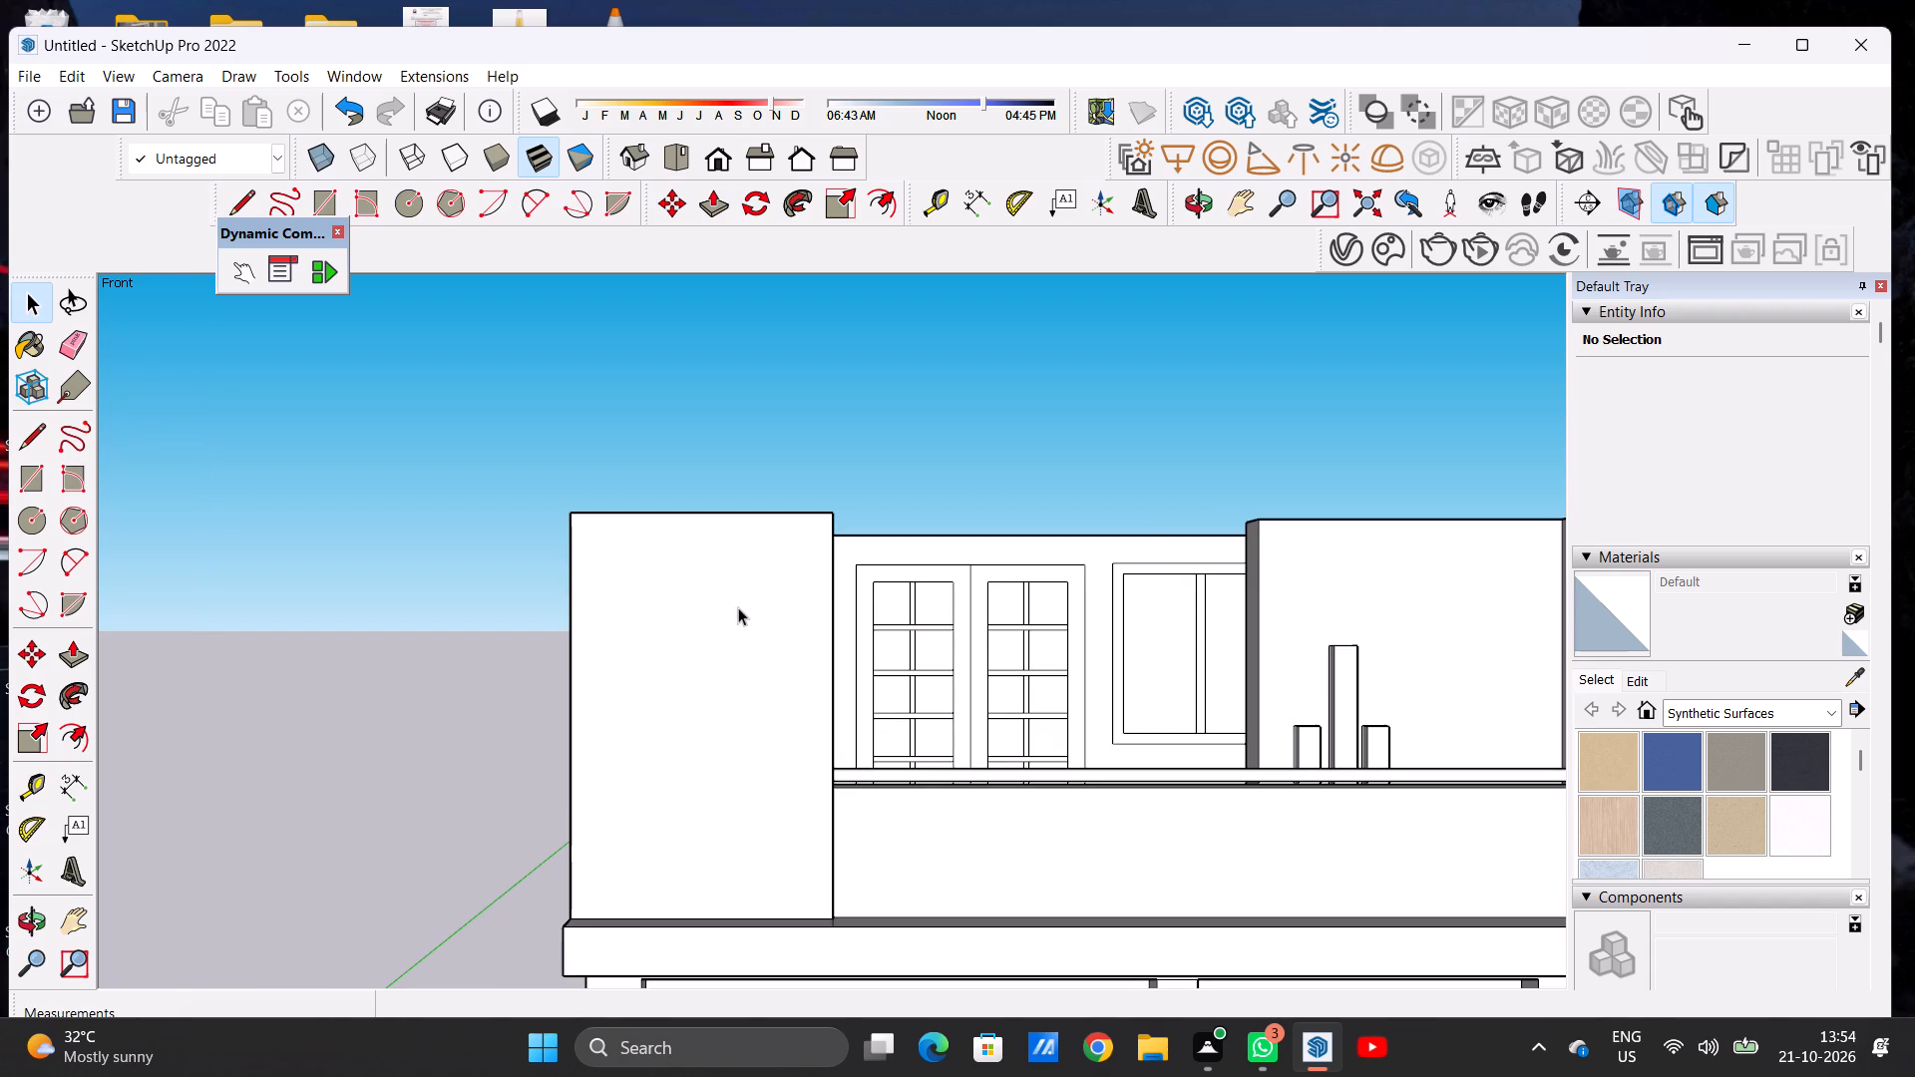
scroll(722, 805, "down", 7)
scroll(722, 819, "up", 2)
scroll(781, 781, "down", 6)
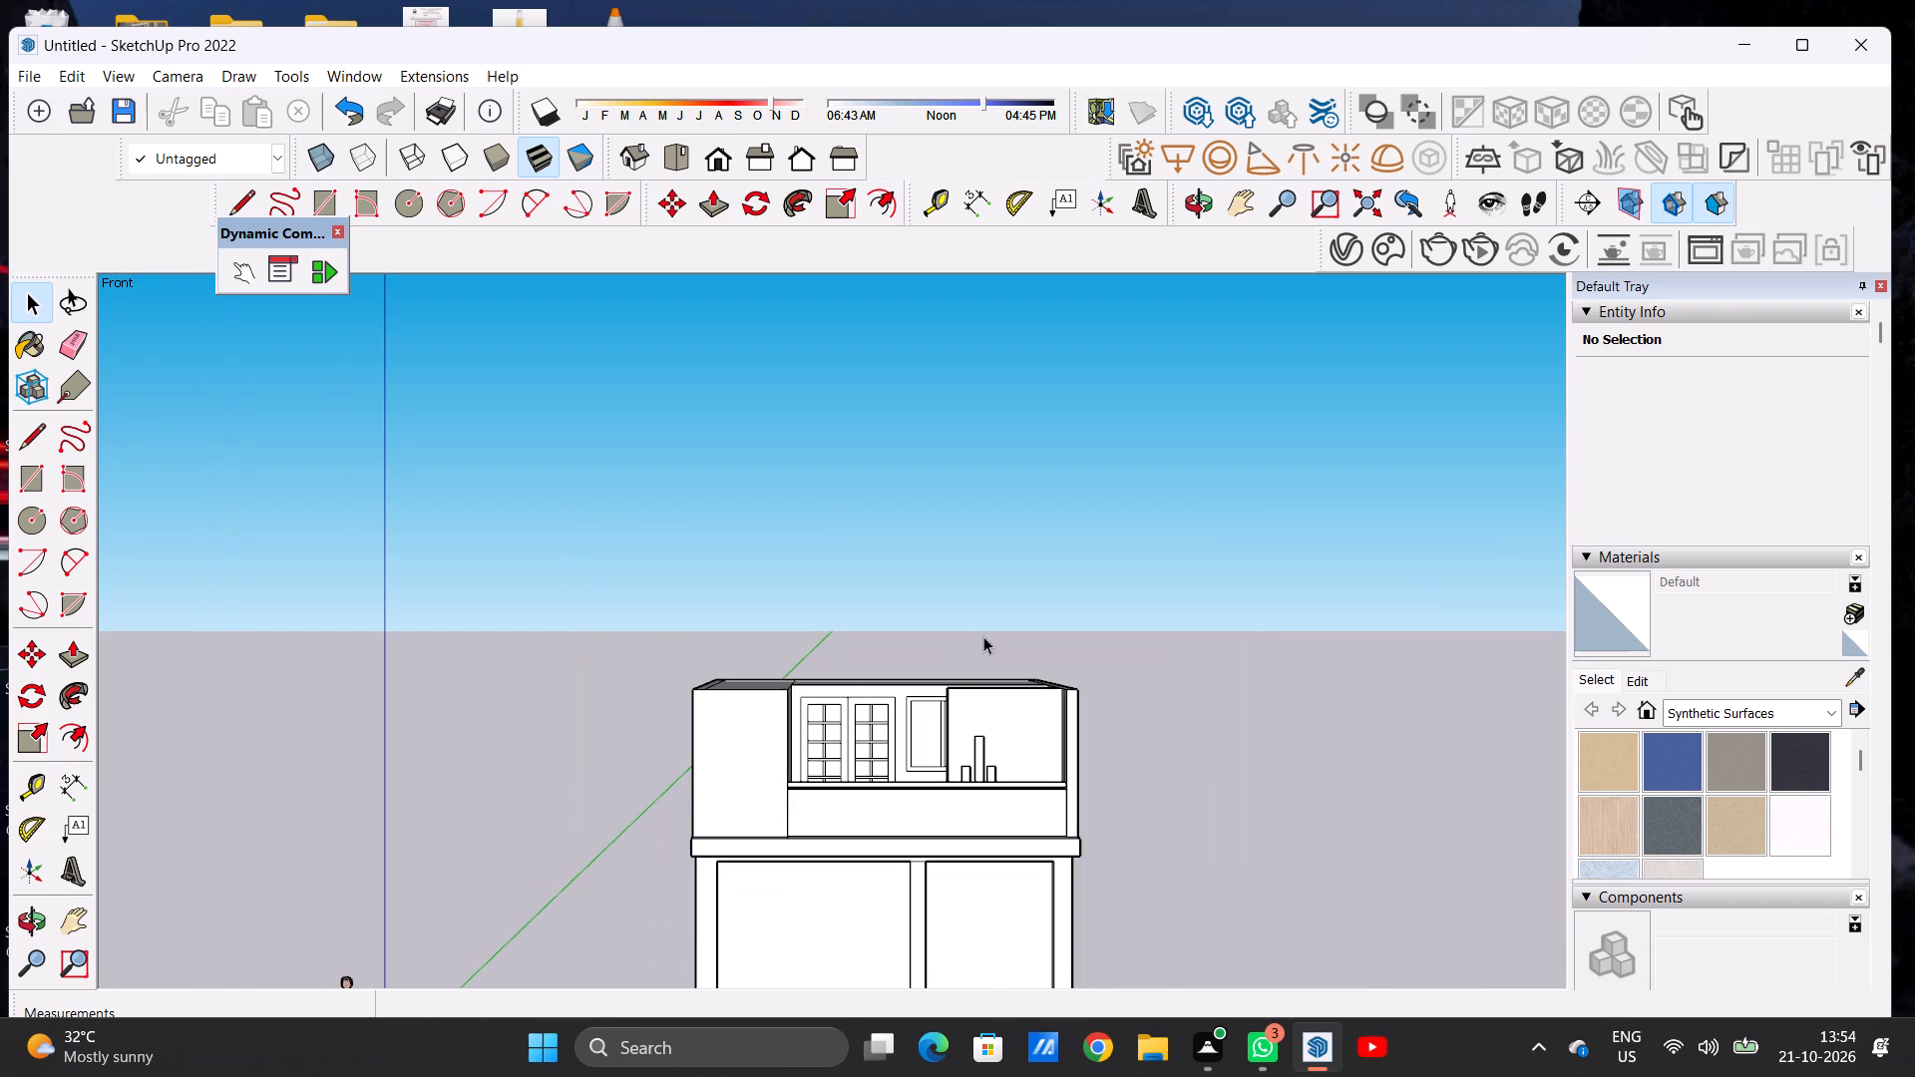
Examine the roof, open balcony and side walls from above and at an angle.
middle_click_drag(997, 786, 1000, 955)
middle_click_drag(877, 664, 872, 927)
scroll(872, 927, "up", 1)
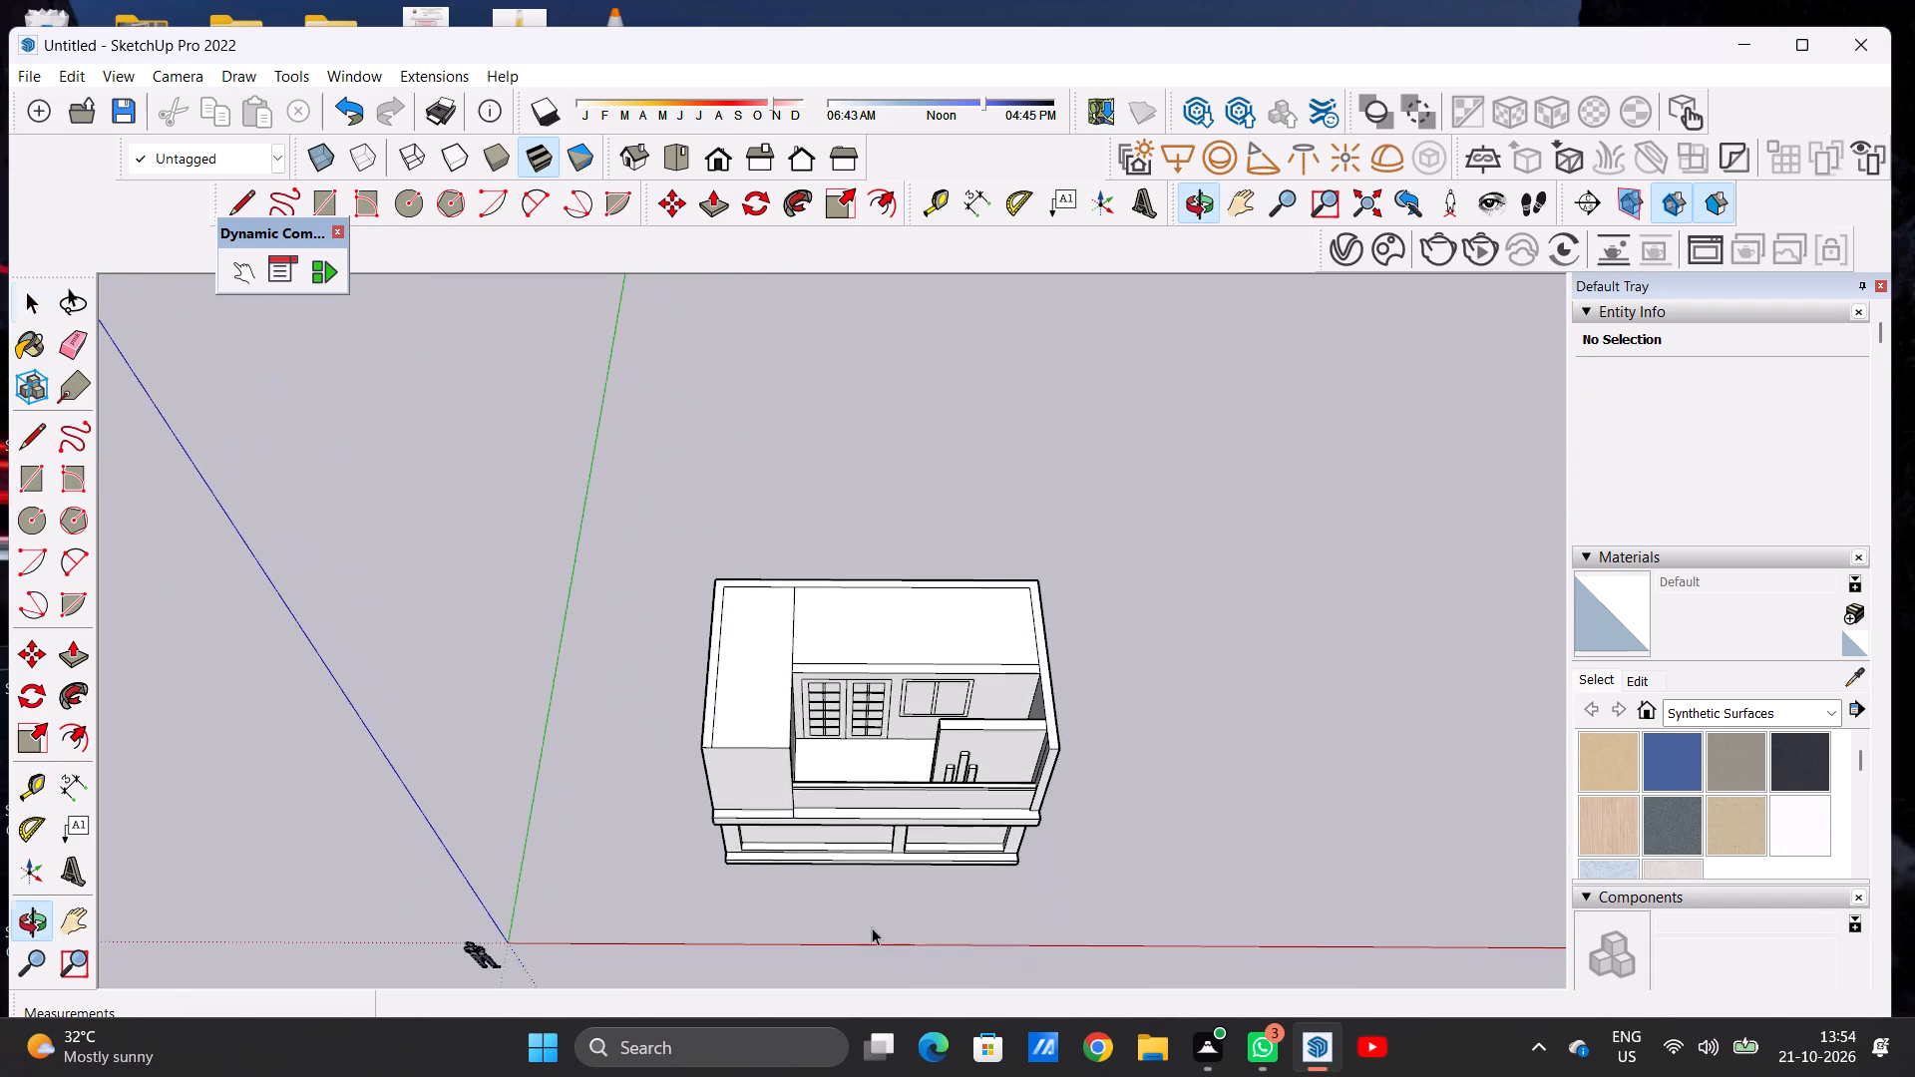
scroll(905, 677, "up", 3)
scroll(722, 719, "down", 5)
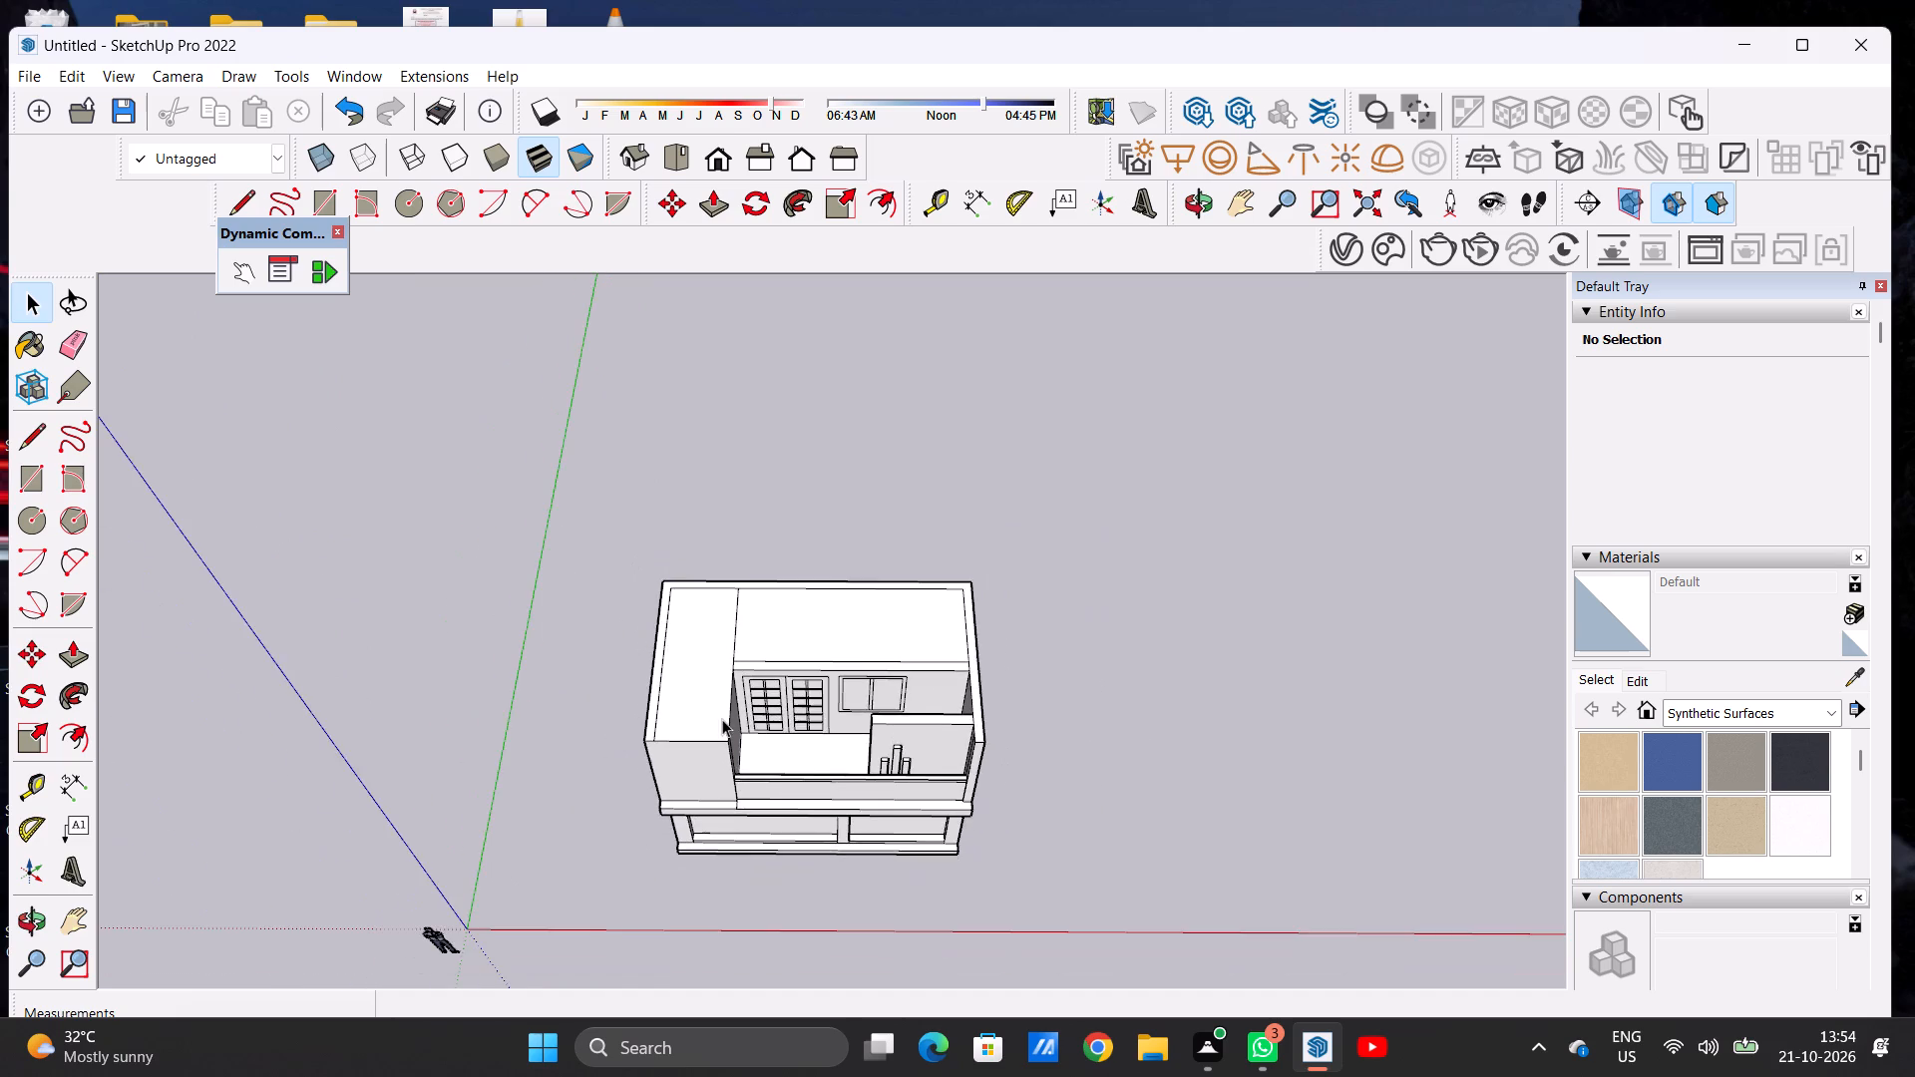
middle_click_drag(900, 735, 658, 552)
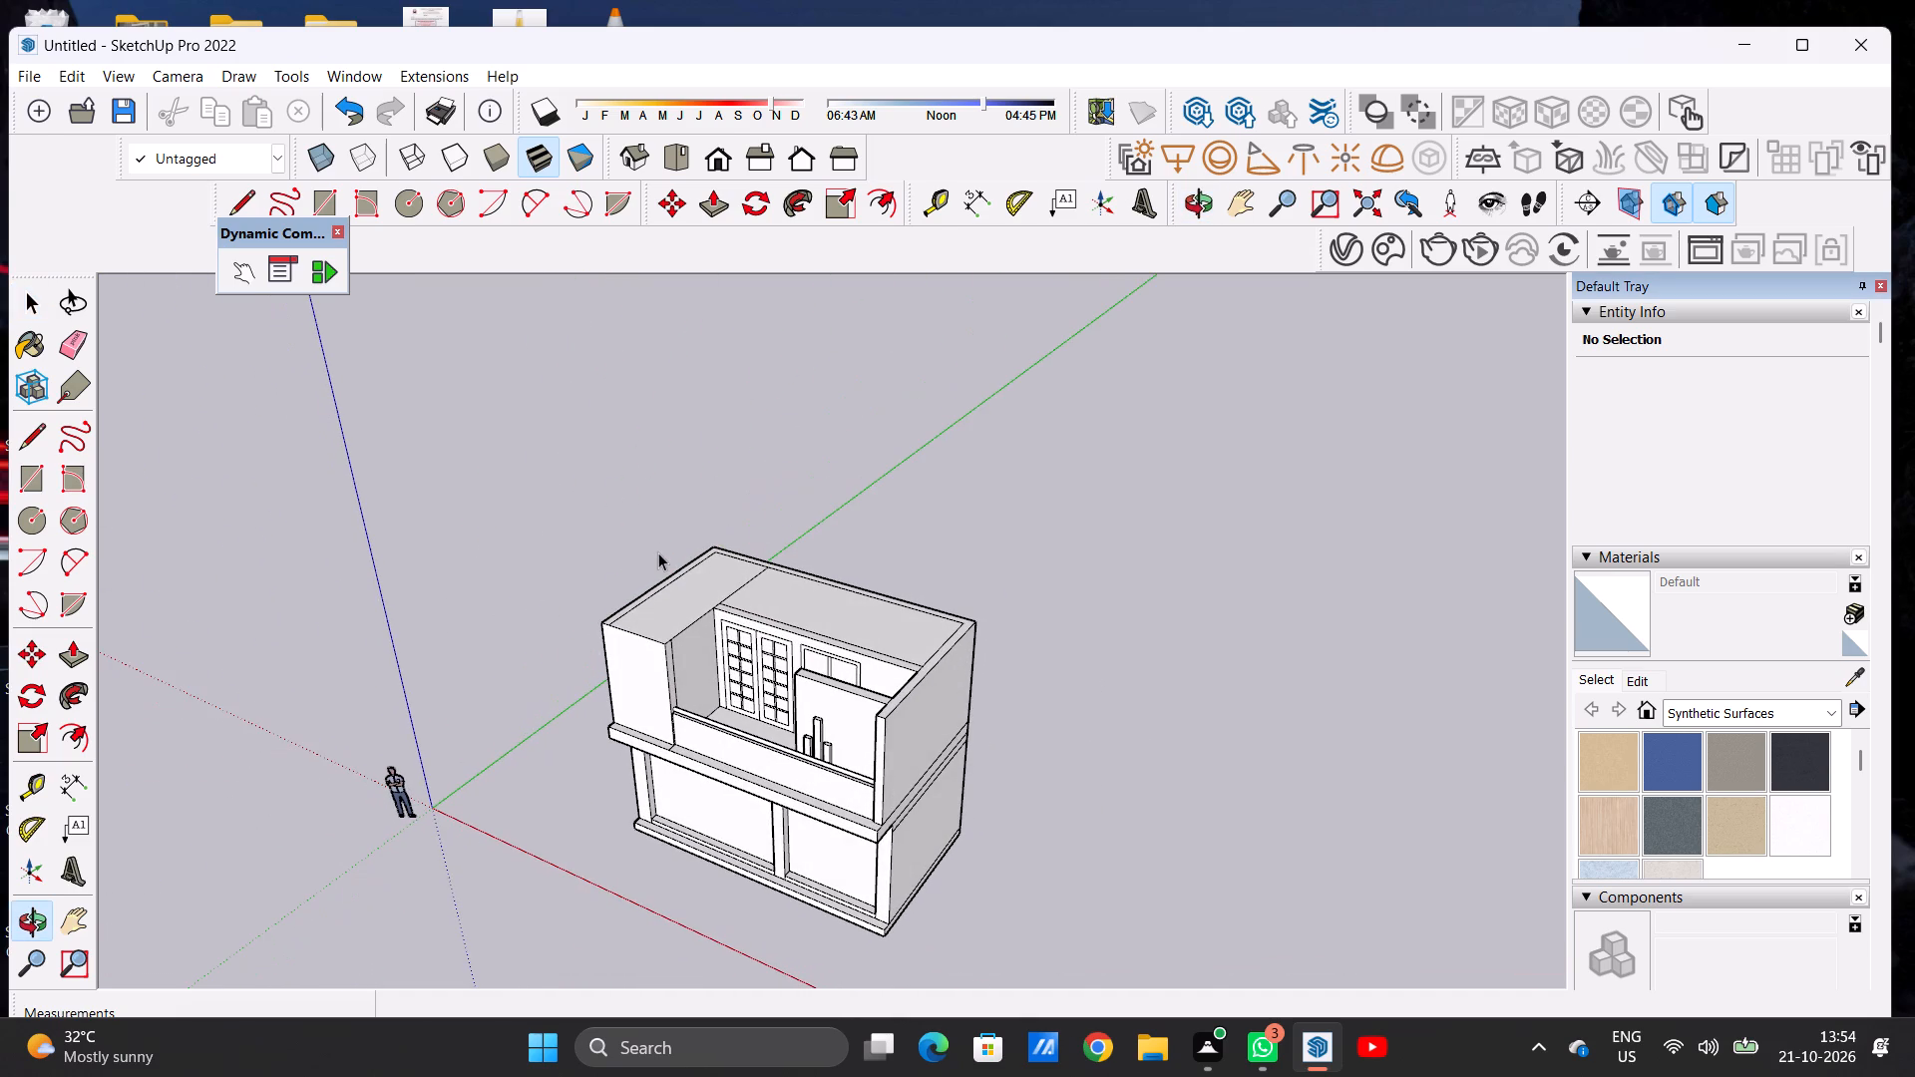
scroll(881, 616, "up", 2)
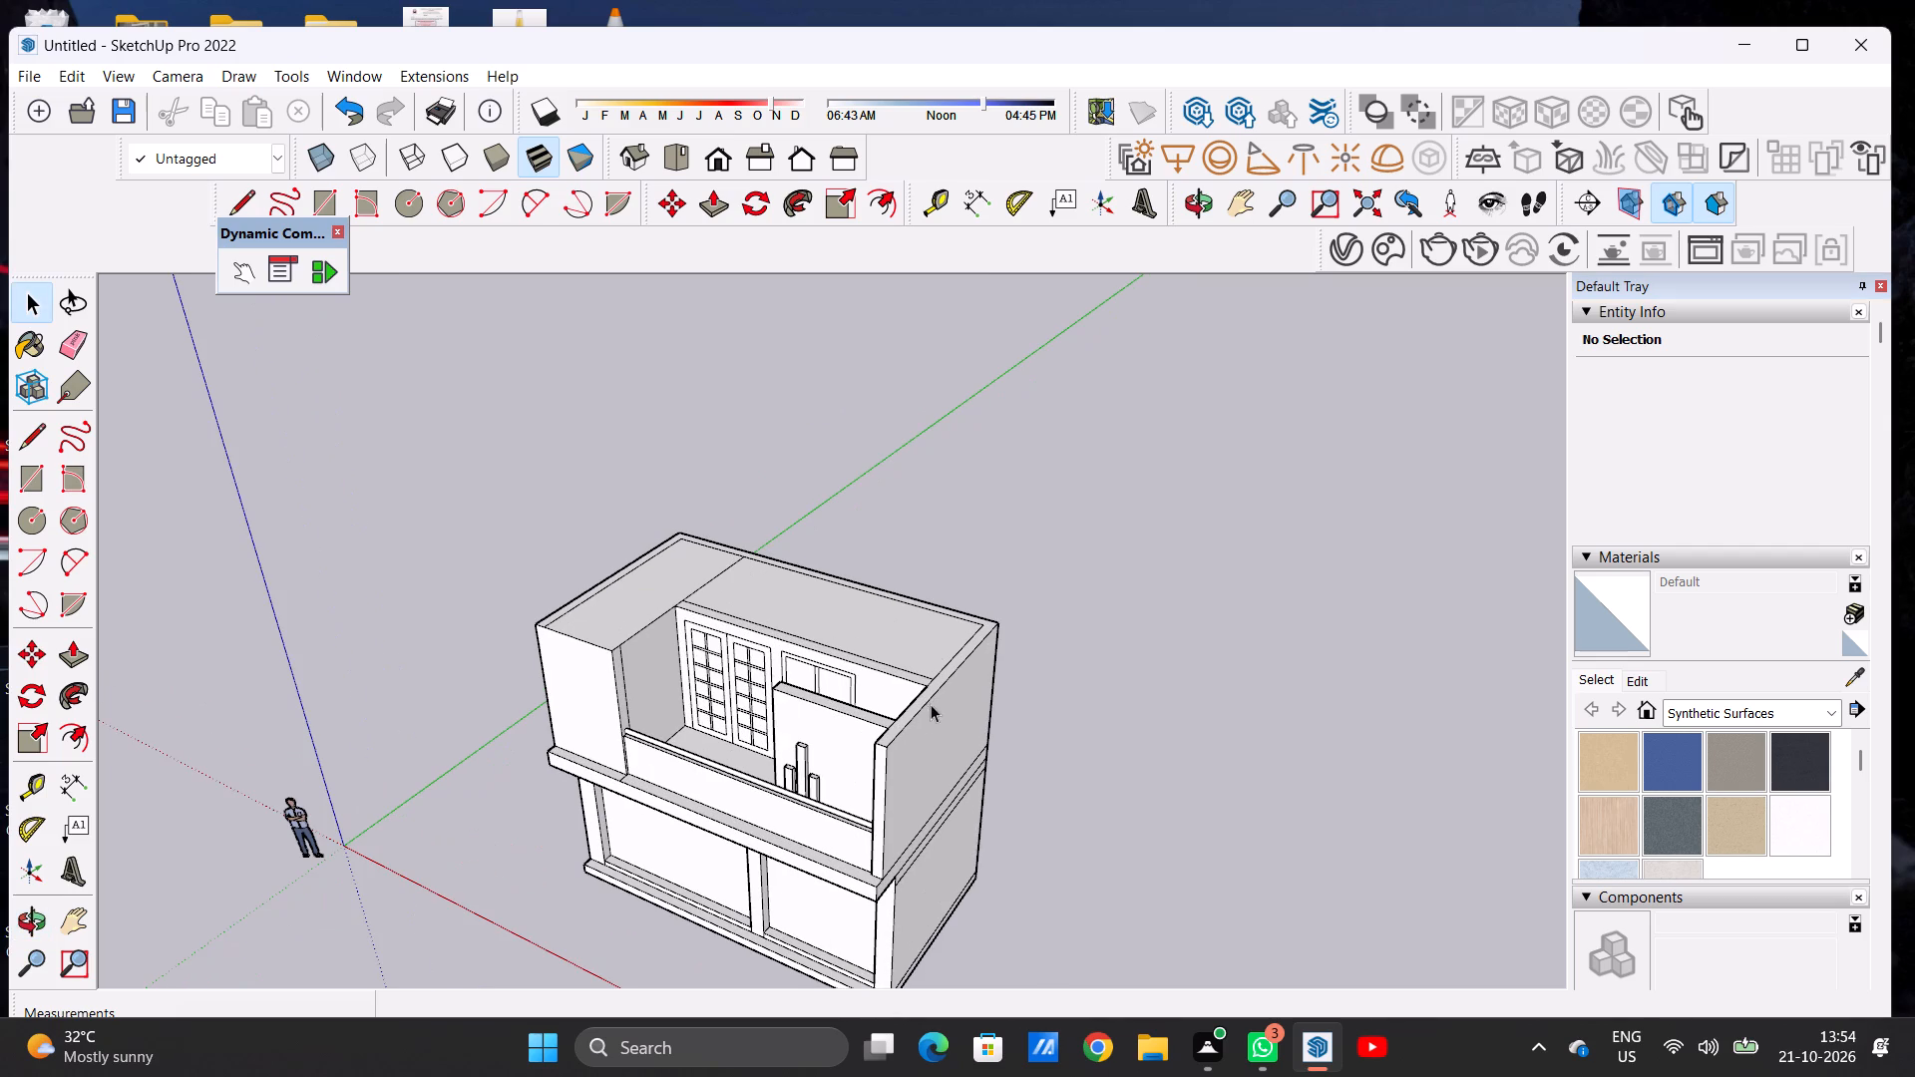
scroll(917, 718, "down", 5)
scroll(780, 671, "up", 7)
middle_click_drag(870, 699, 876, 627)
scroll(927, 636, "up", 2)
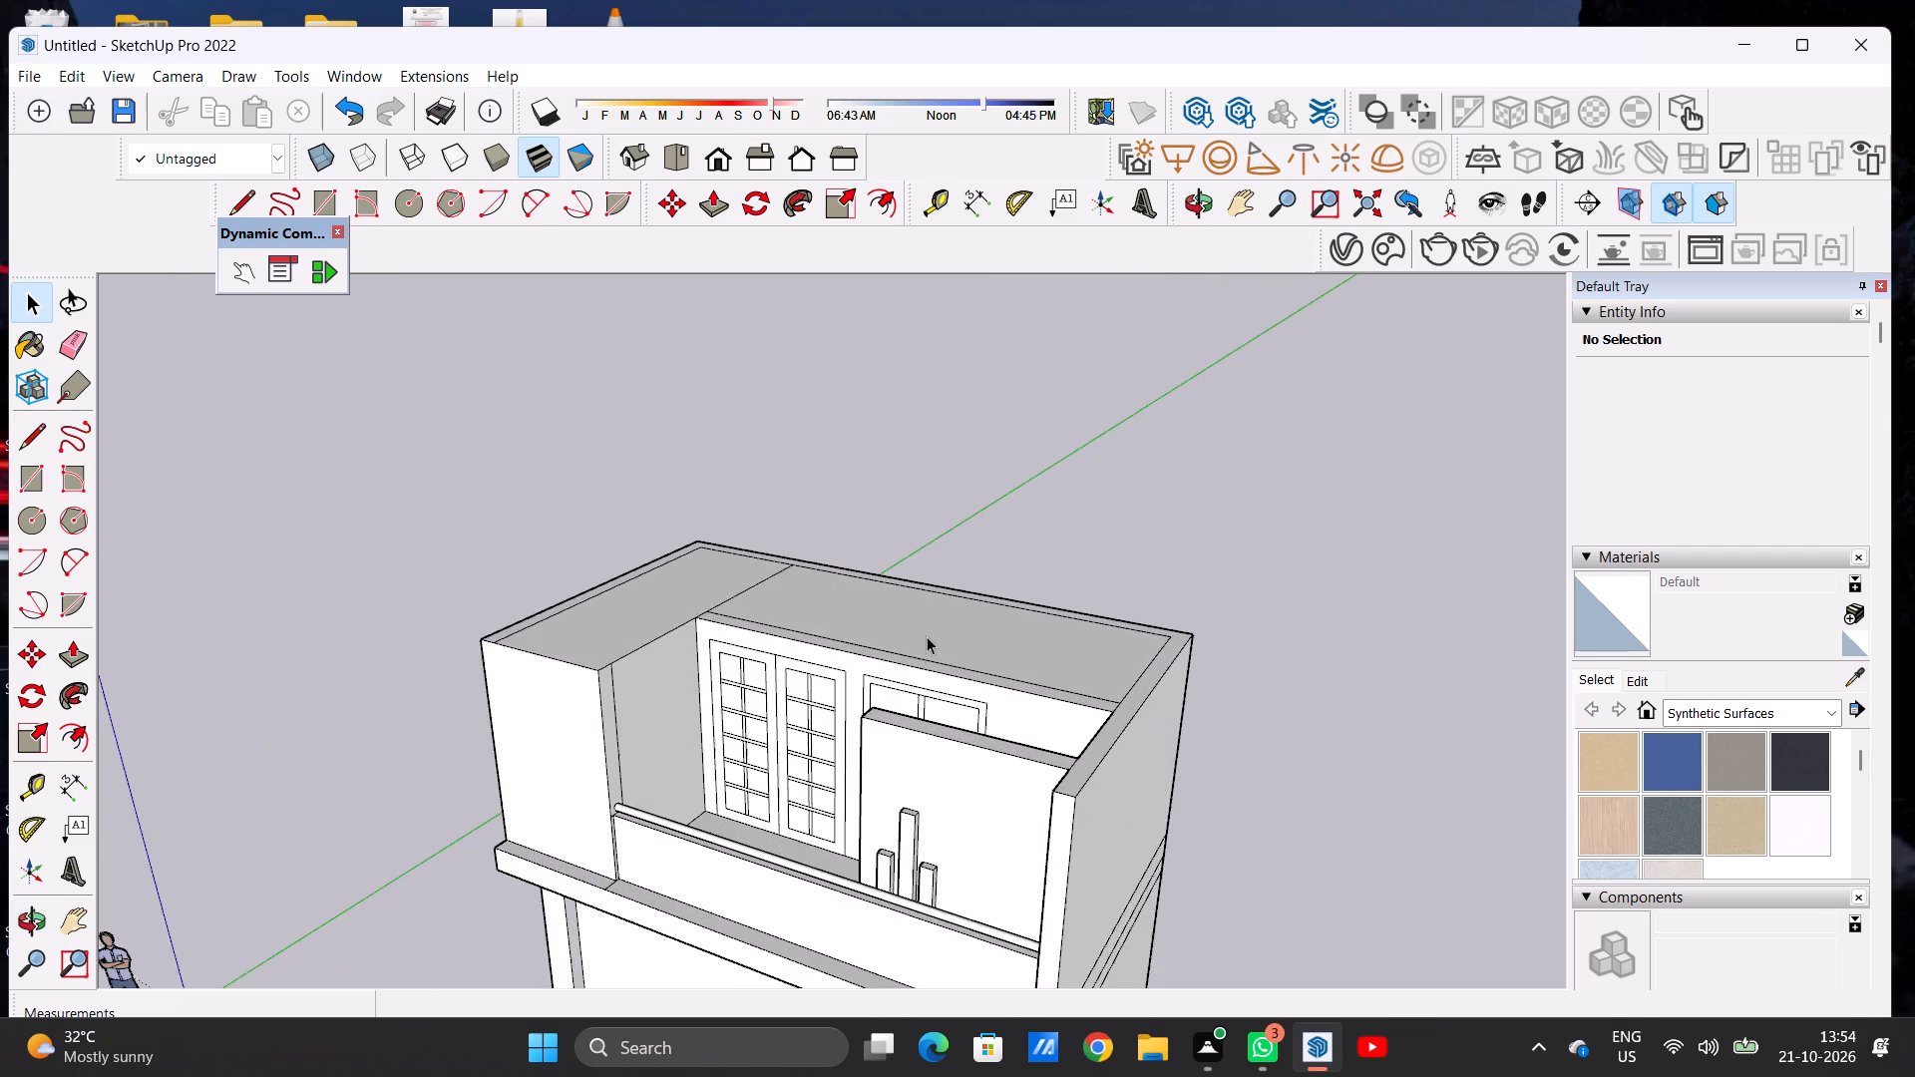
scroll(927, 636, "down", 1)
scroll(927, 636, "up", 2)
Push/Pull the roof face behind the balcony, above the door and window, upward about 11".
middle_click_drag(1029, 644, 1005, 826)
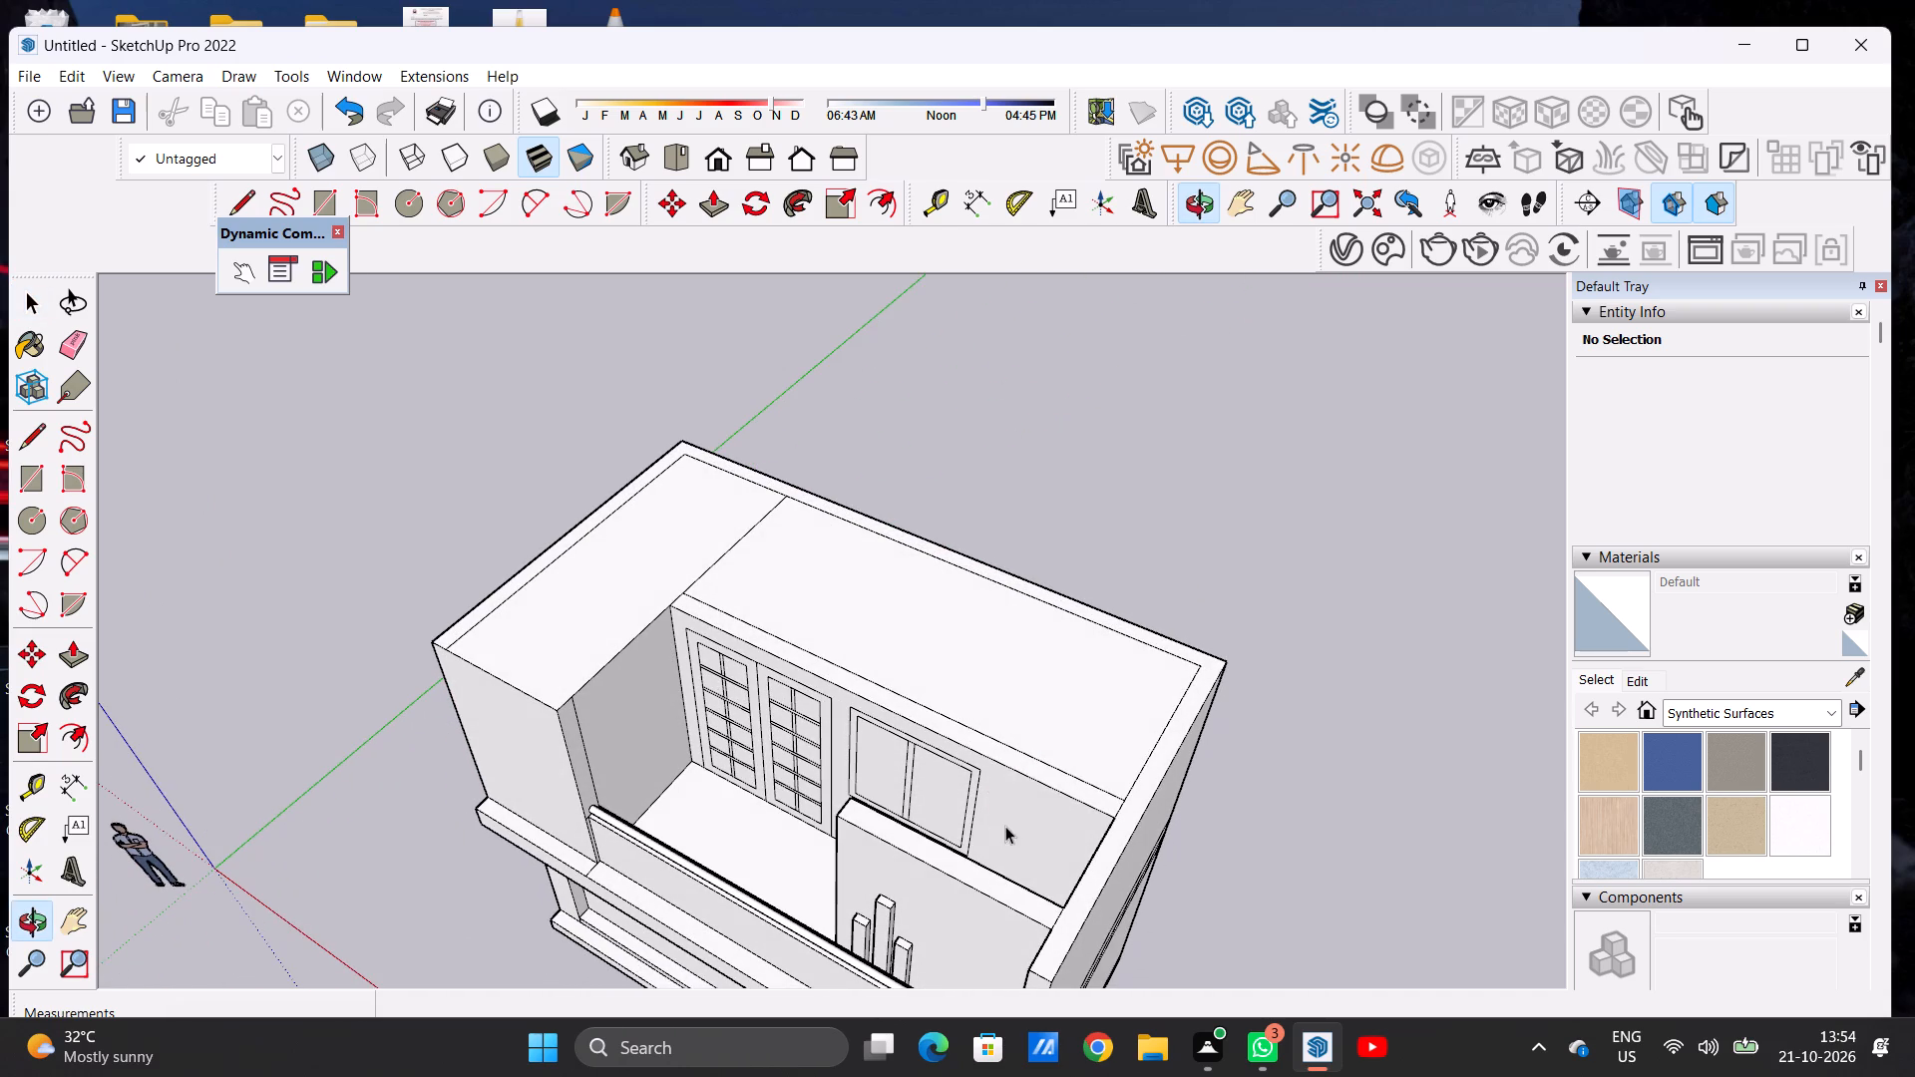
scroll(1024, 737, "up", 1)
key("p")
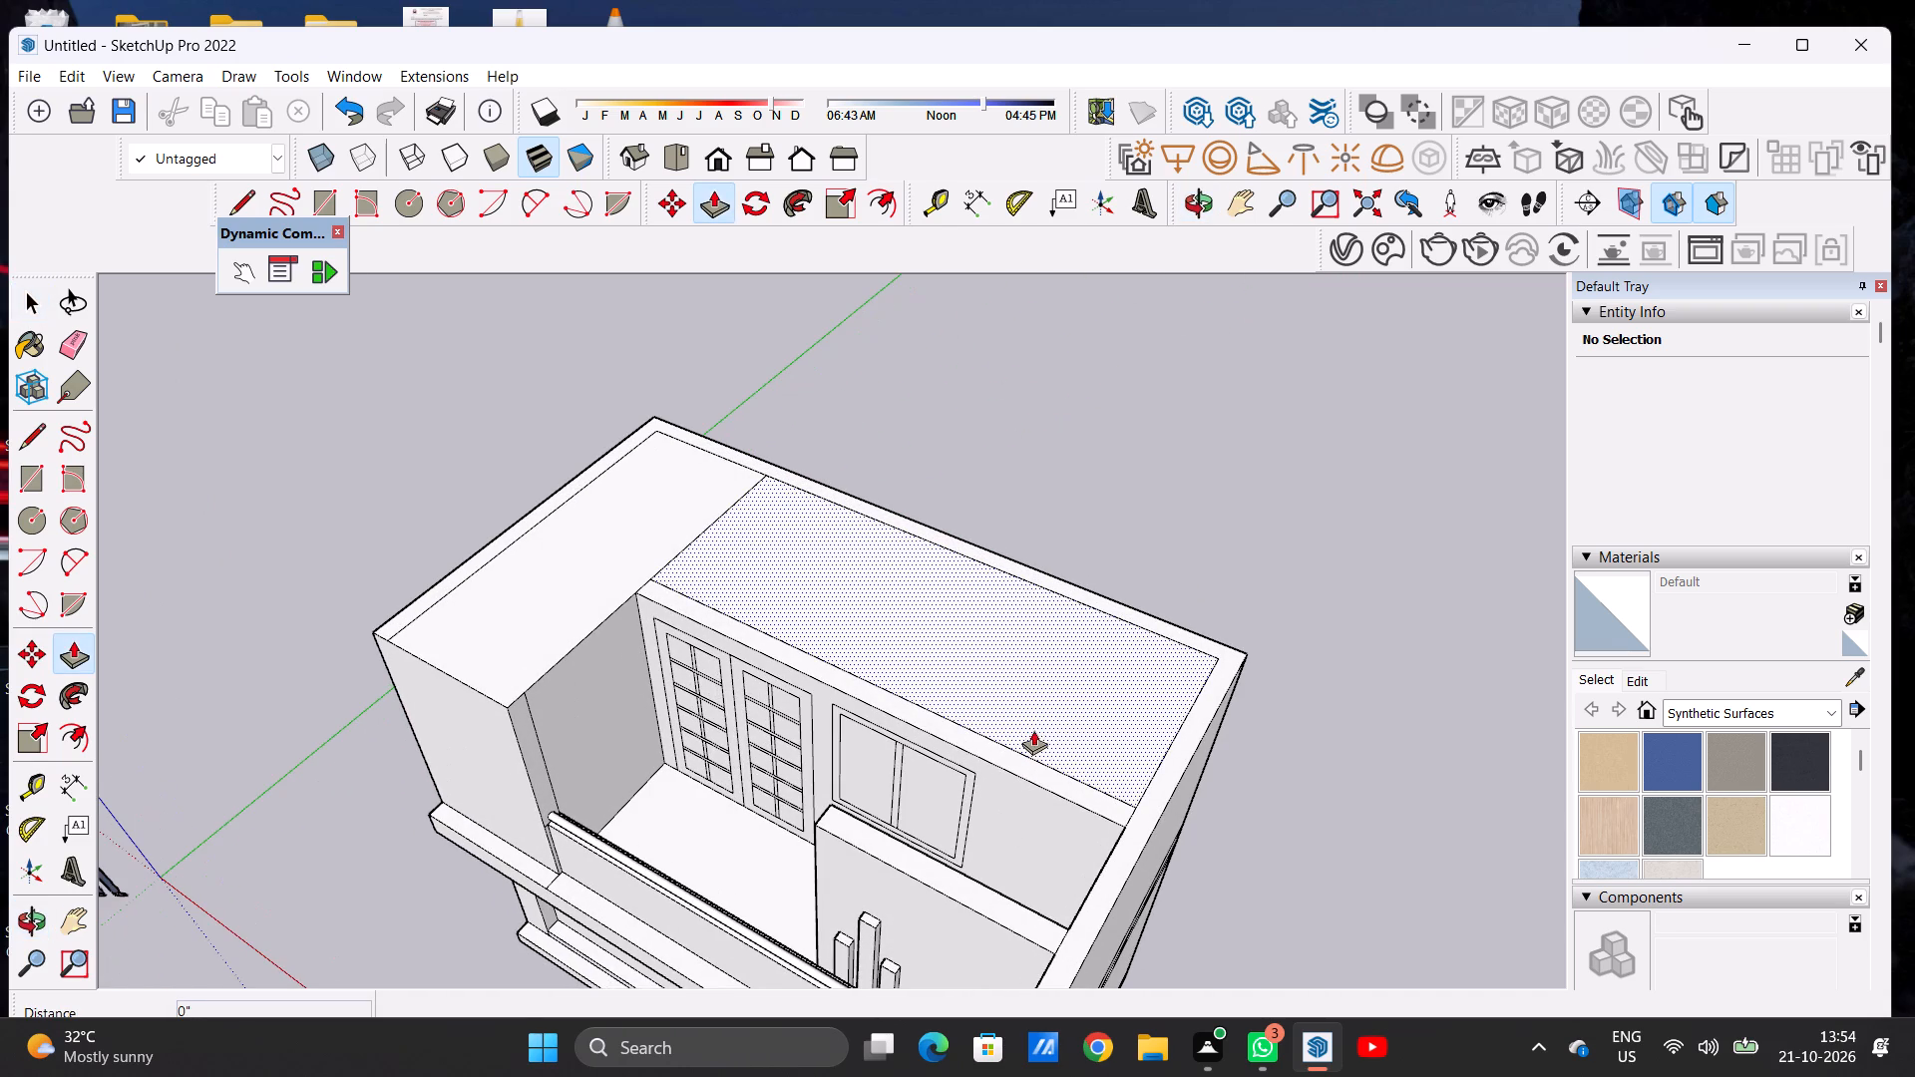
left_click(1036, 727)
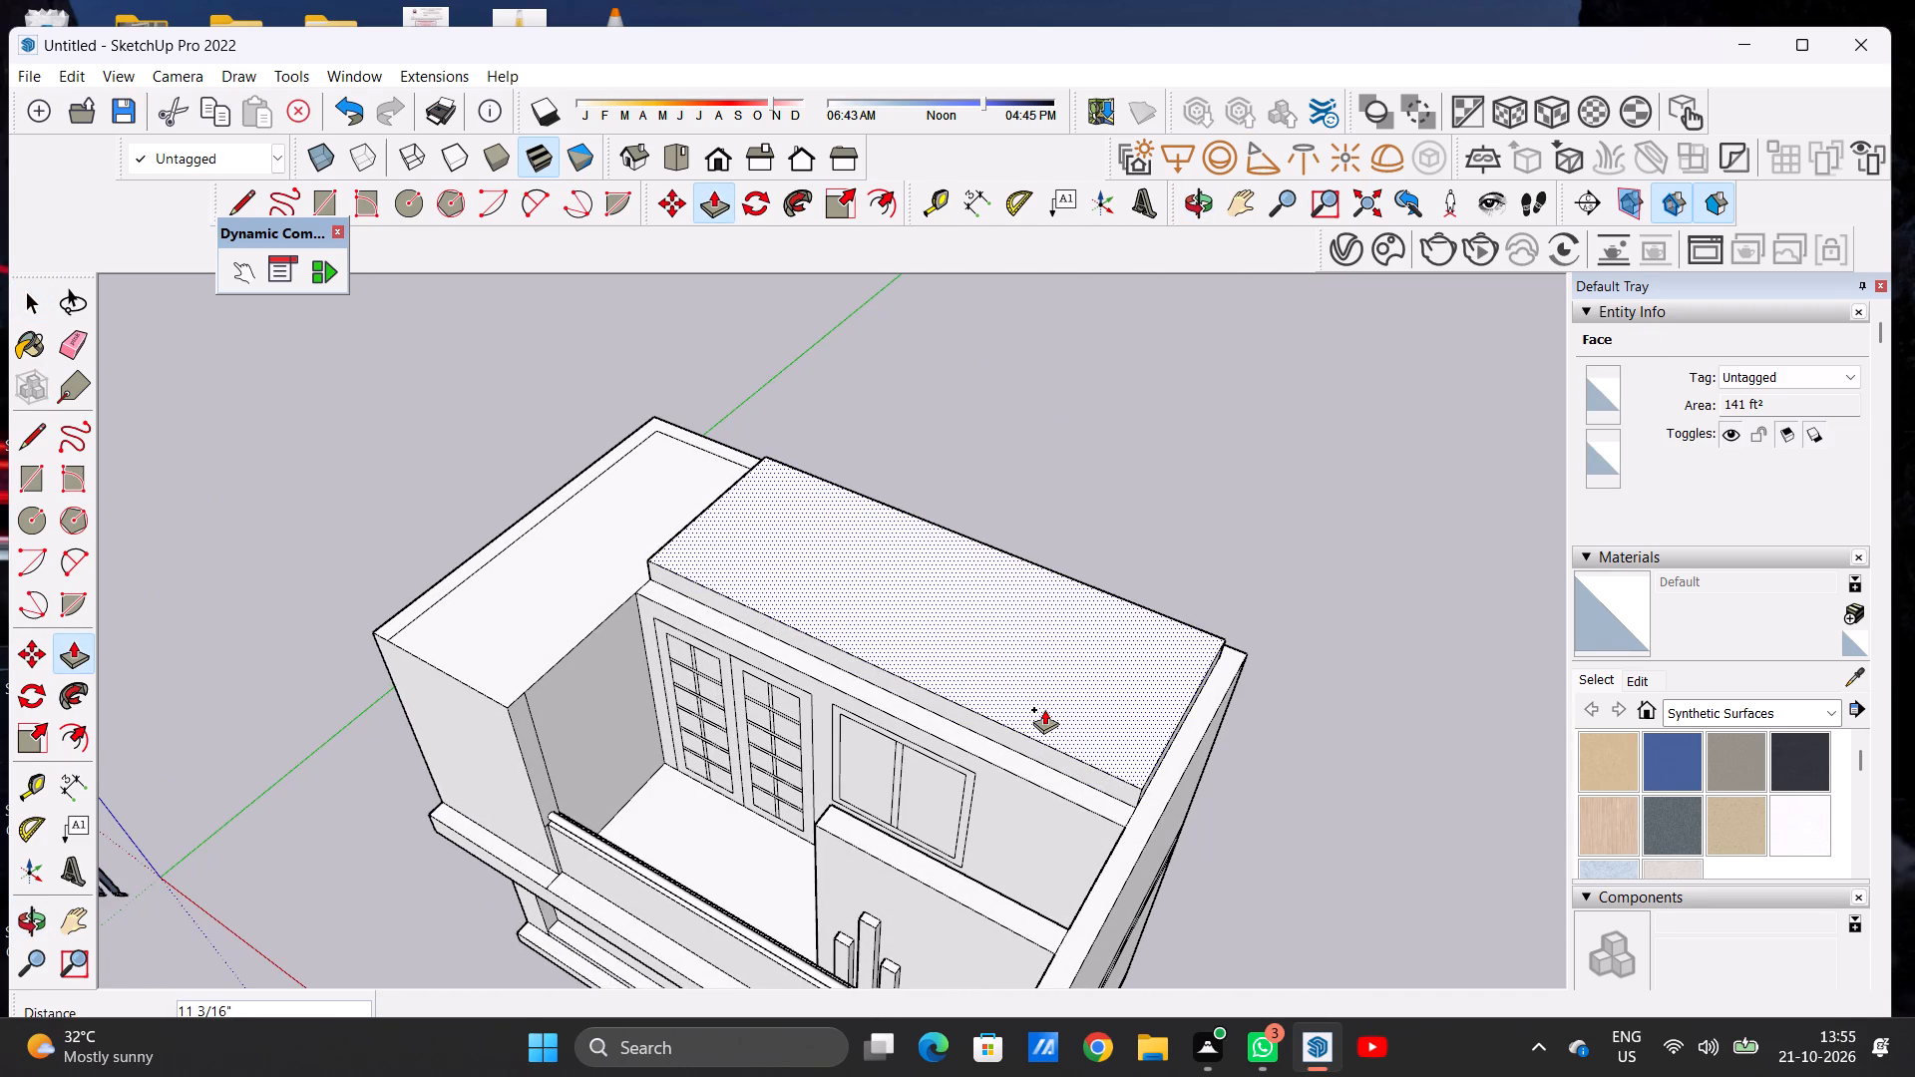
left_click(1044, 709)
key("space")
Push/Pull the raised roof slab's front face about 4' 11" outward over the balcony, up to the strip-decorated wall's back edge.
middle_click_drag(1076, 845, 1075, 797)
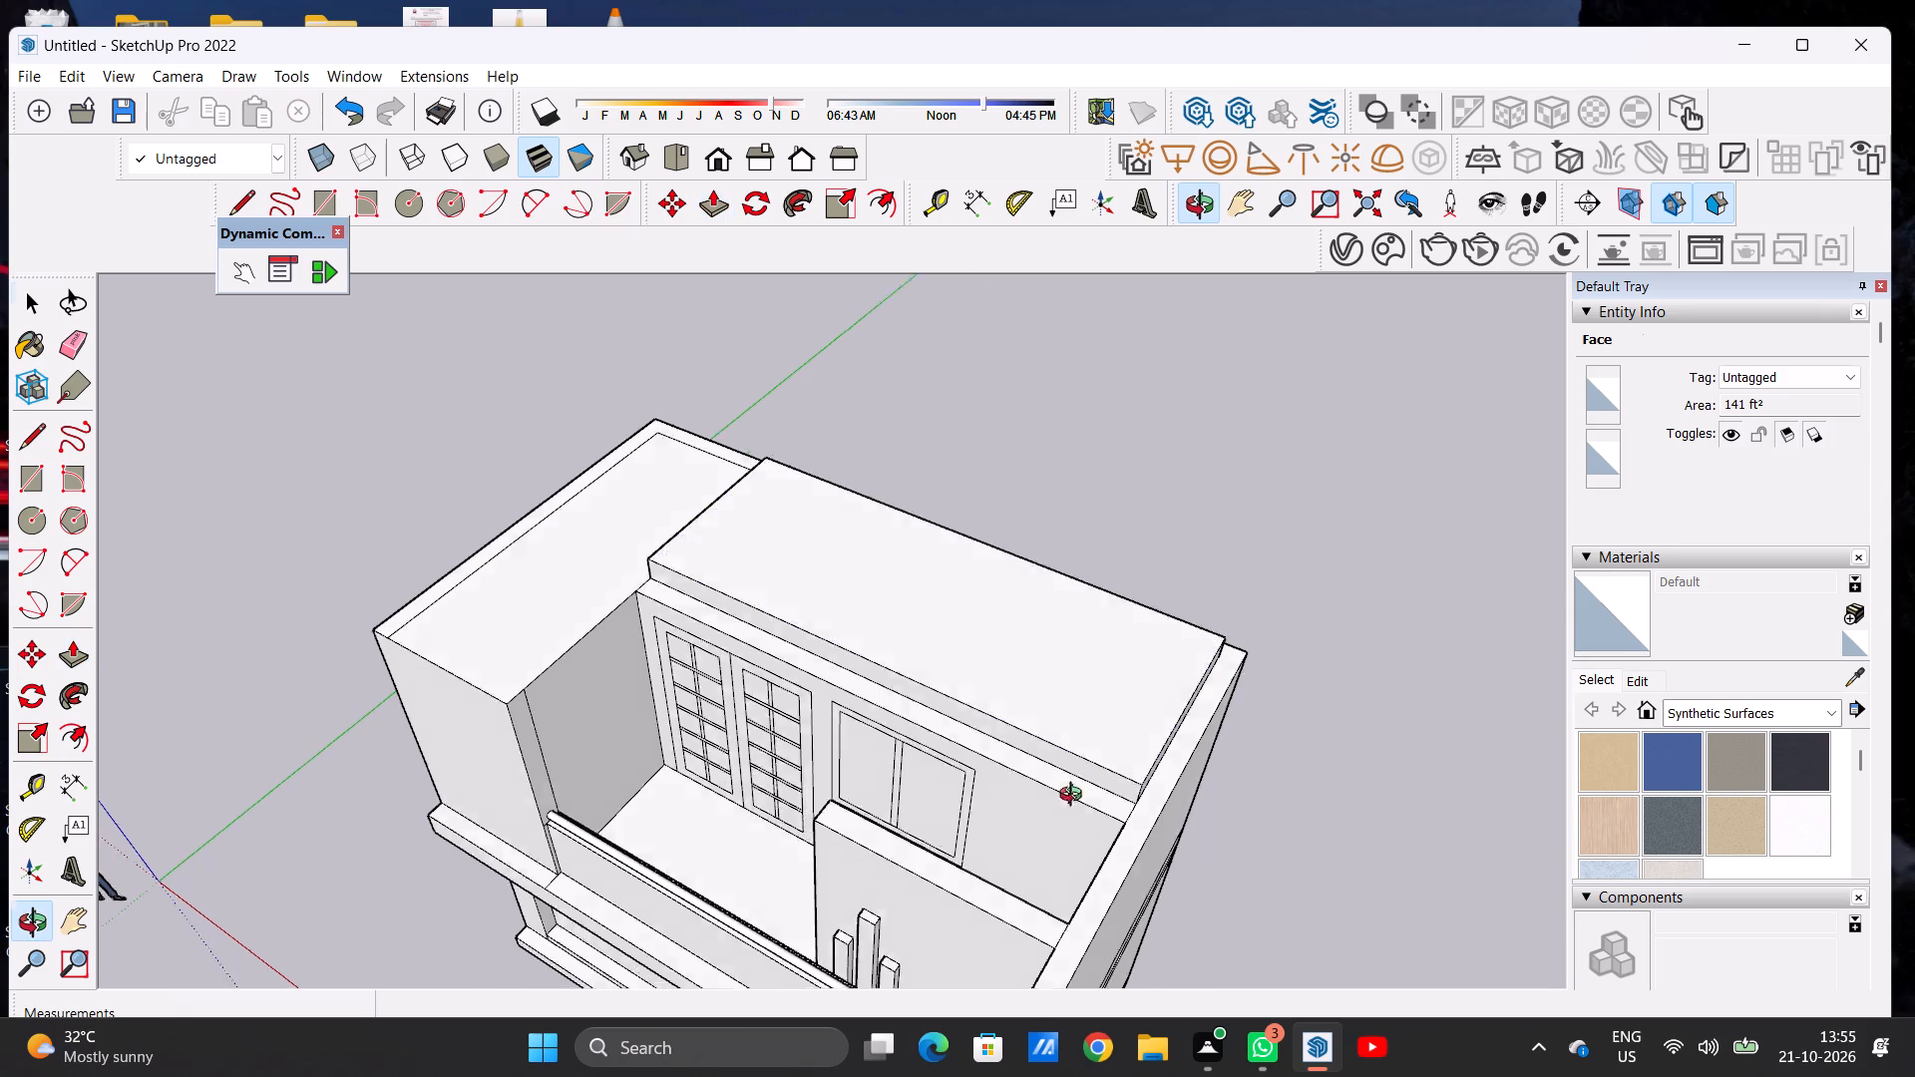
middle_click_drag(1075, 797, 1057, 646)
scroll(1057, 644, "up", 3)
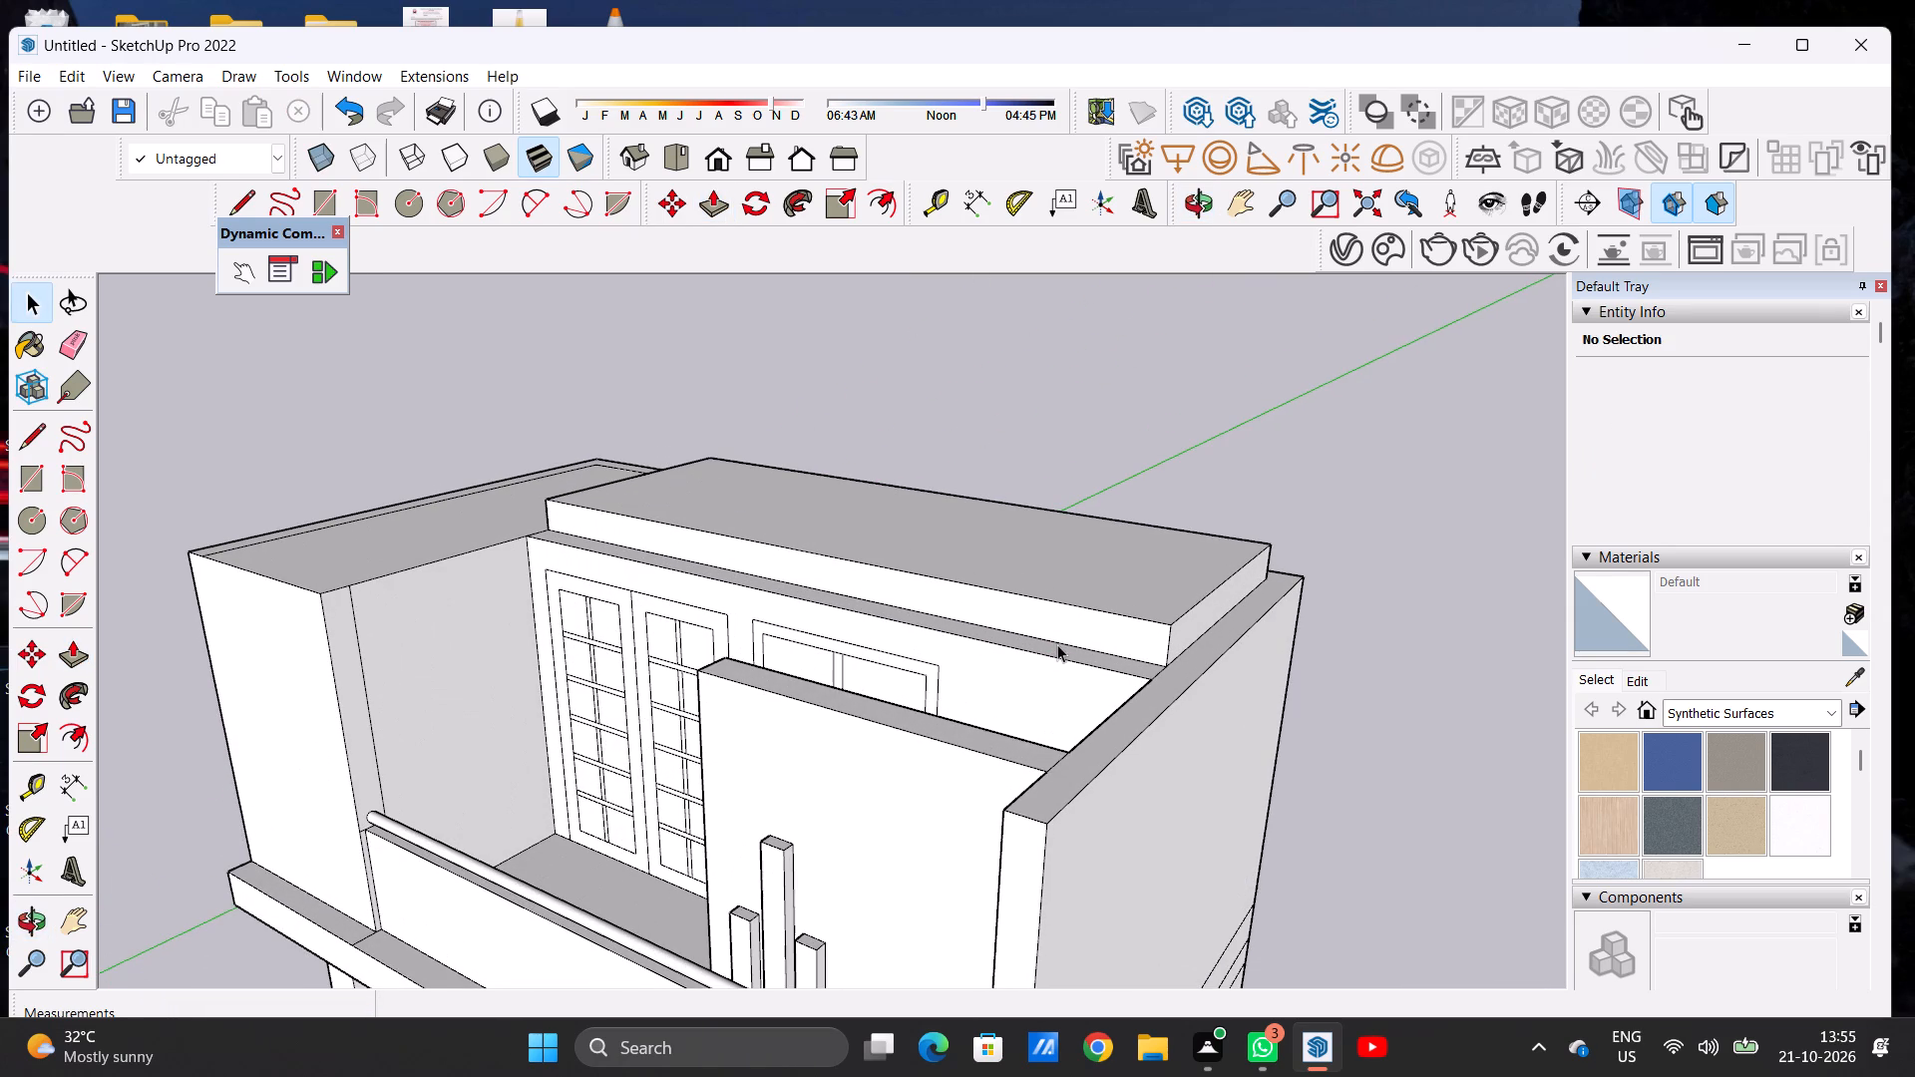
key("p")
scroll(1069, 633, "up", 7)
left_click(1142, 624)
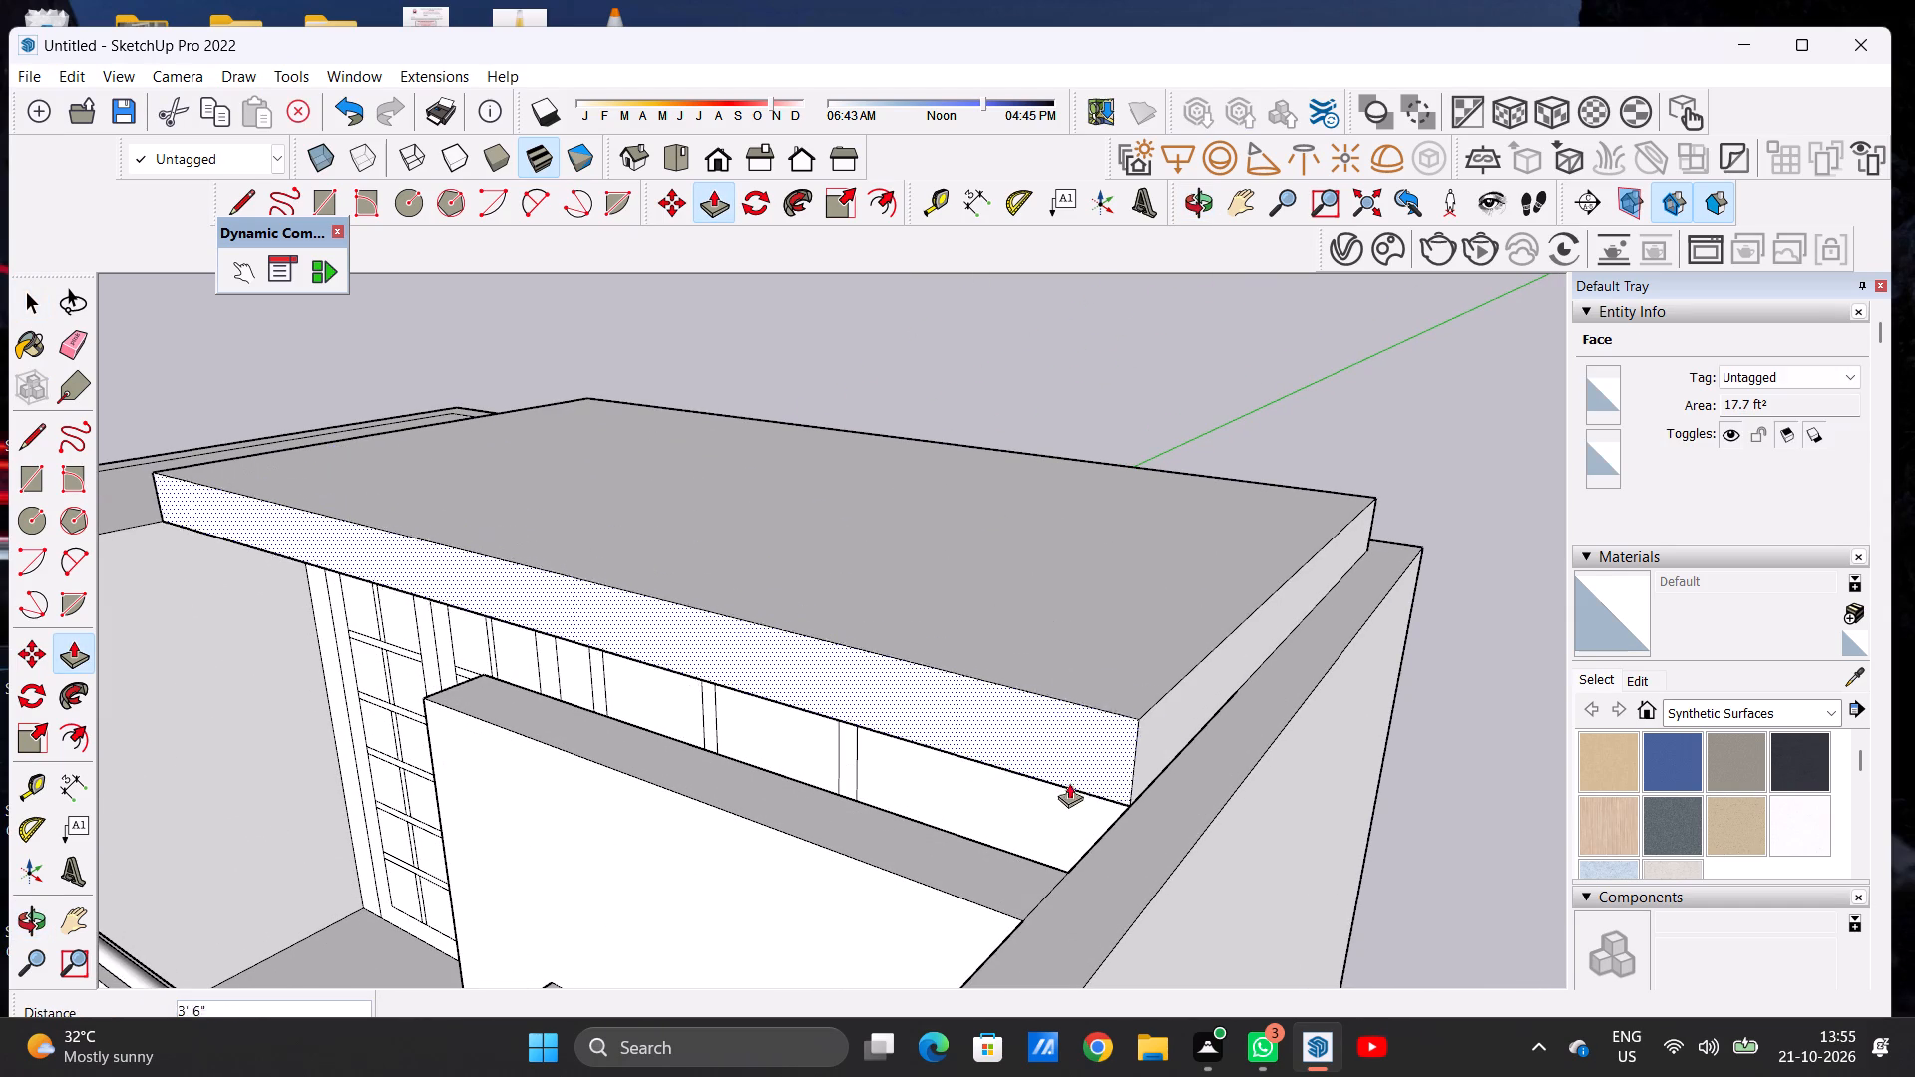
left_click(1068, 868)
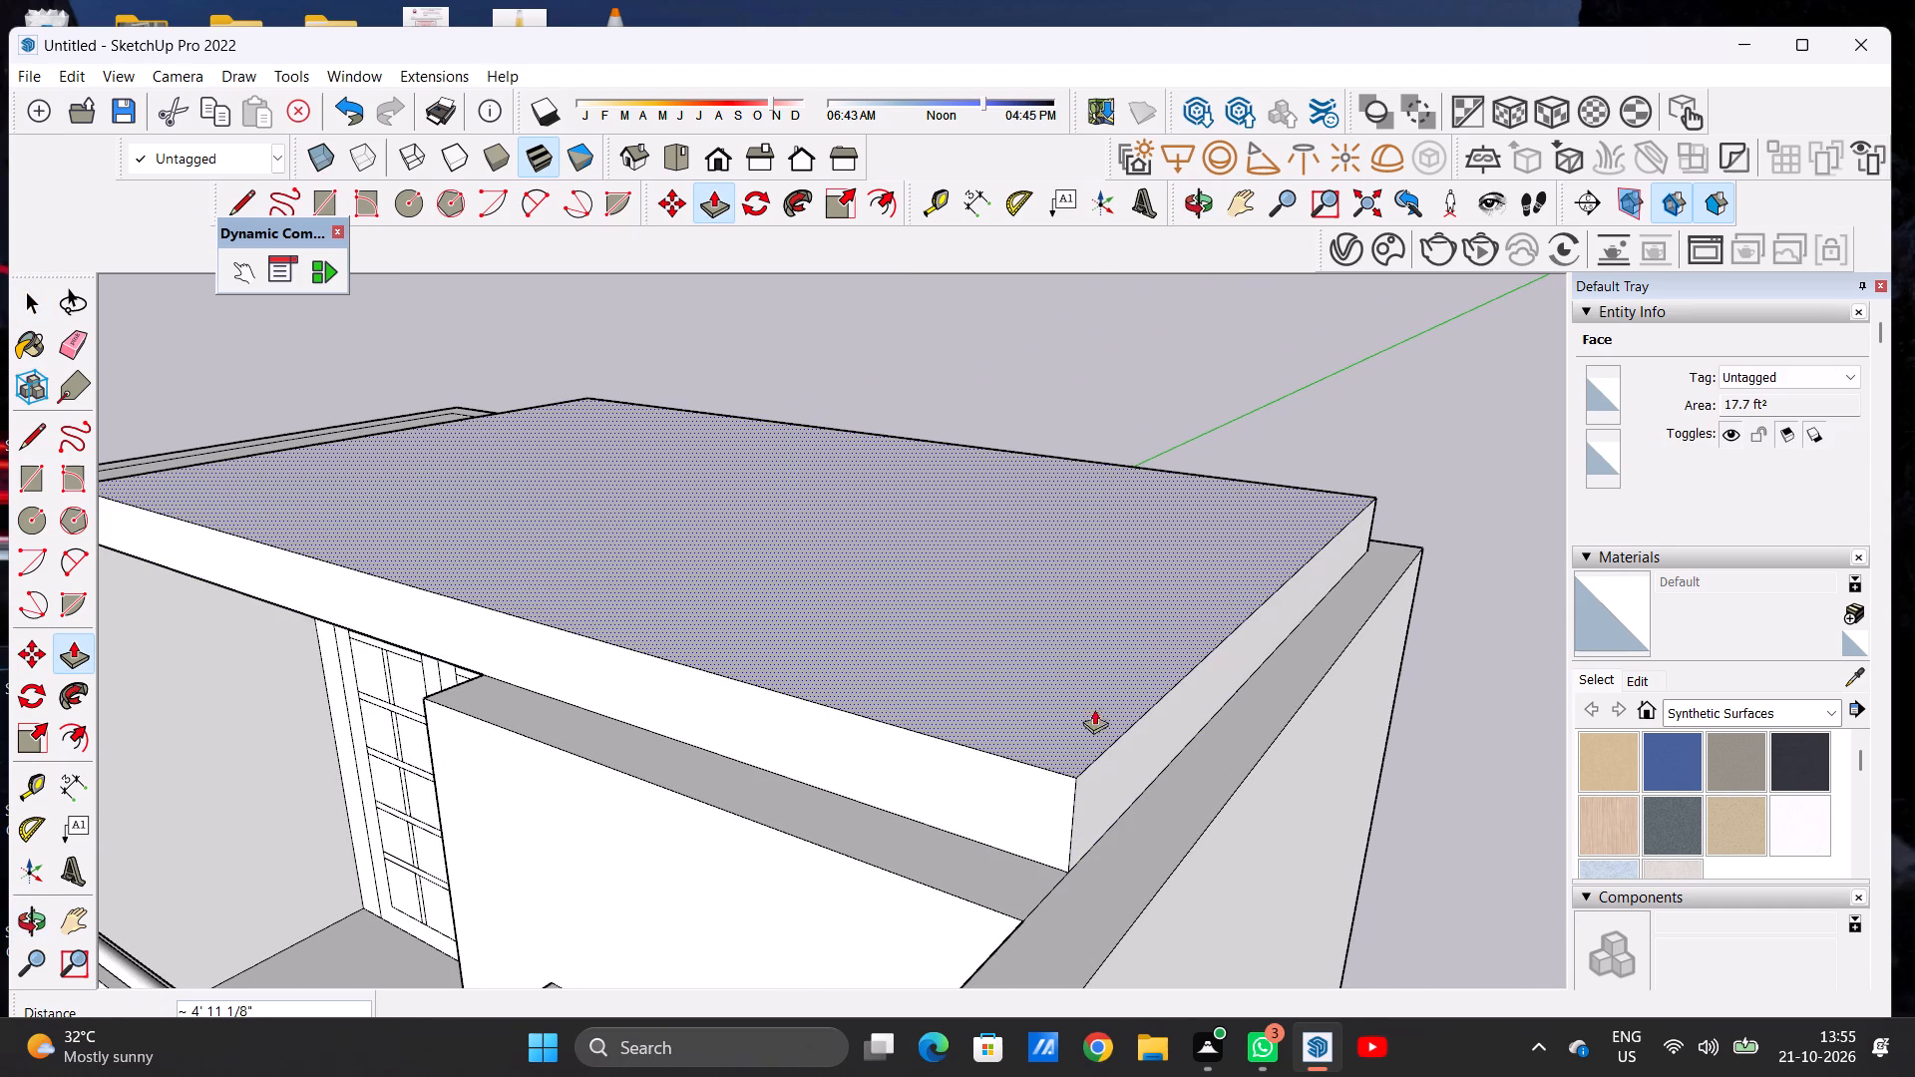
key("space")
scroll(783, 742, "down", 11)
middle_click_drag(576, 776, 755, 777)
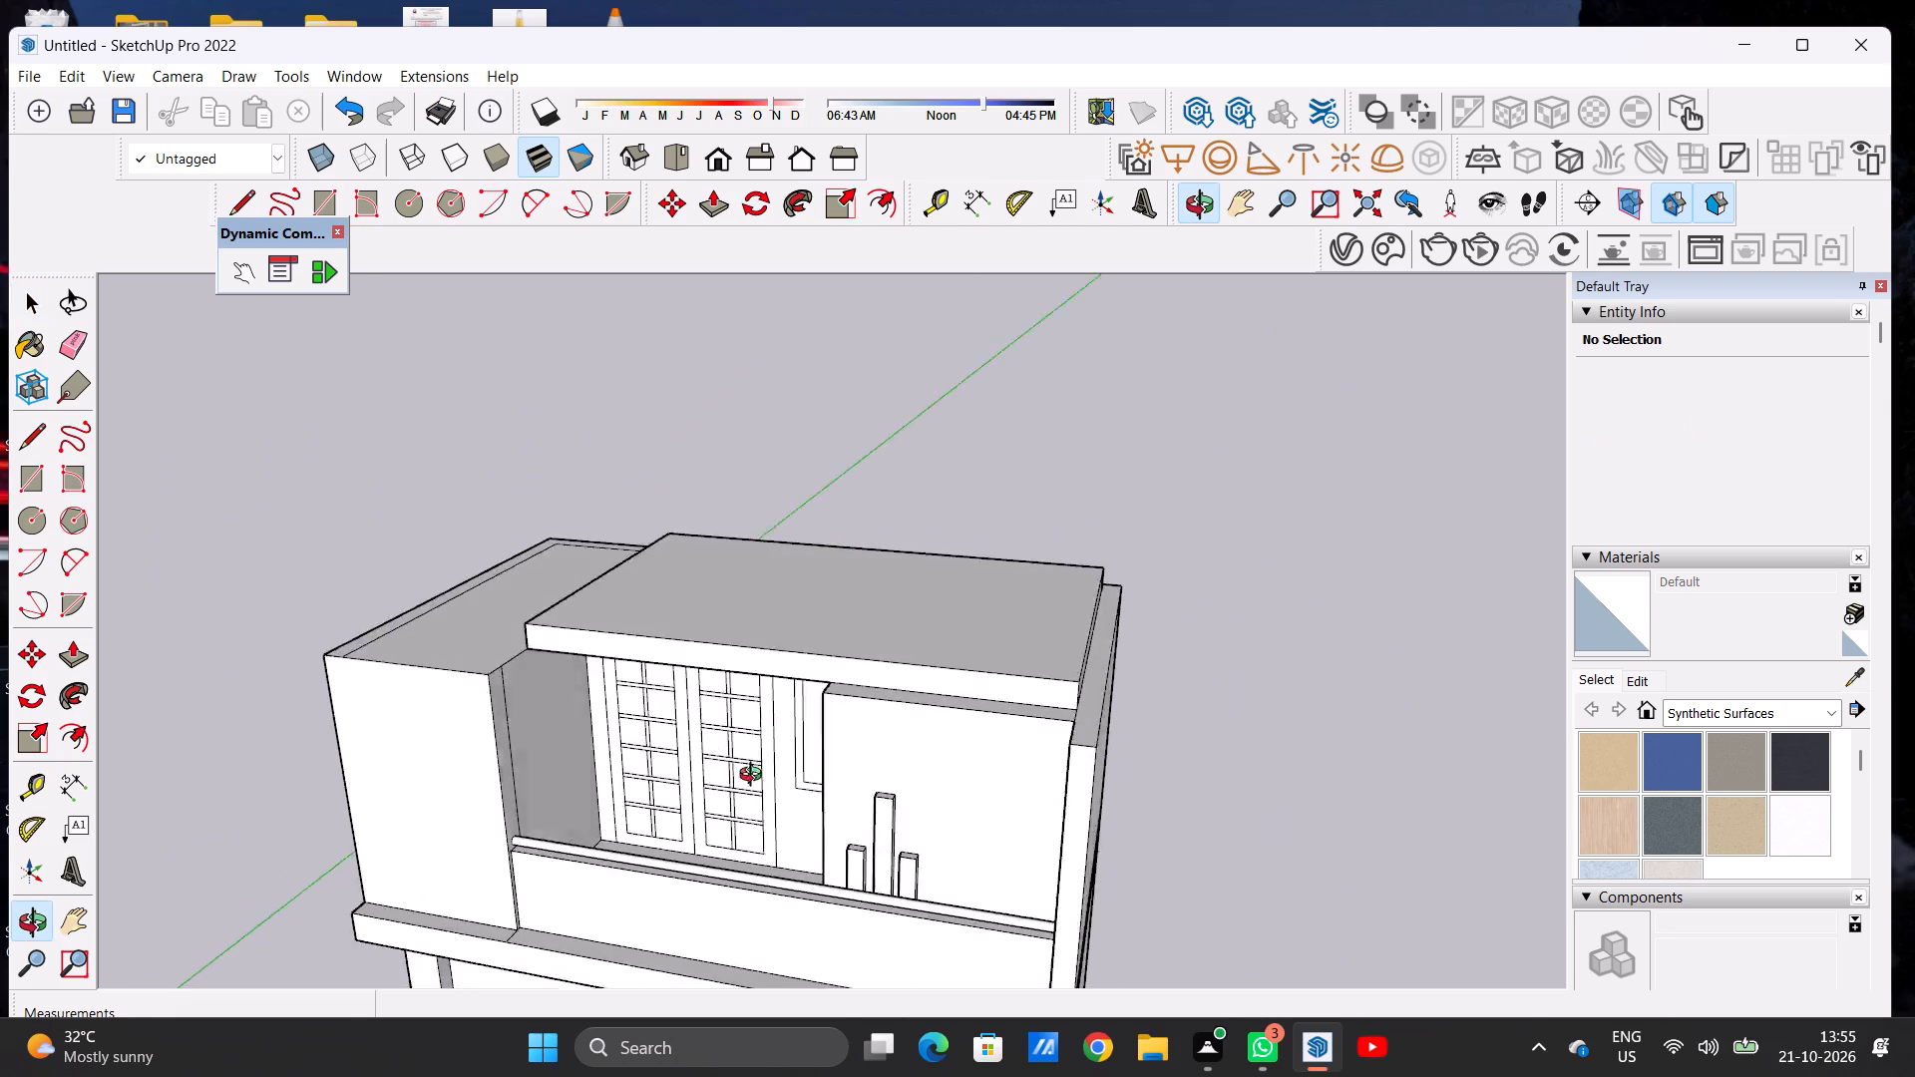
middle_click_drag(755, 777, 908, 759)
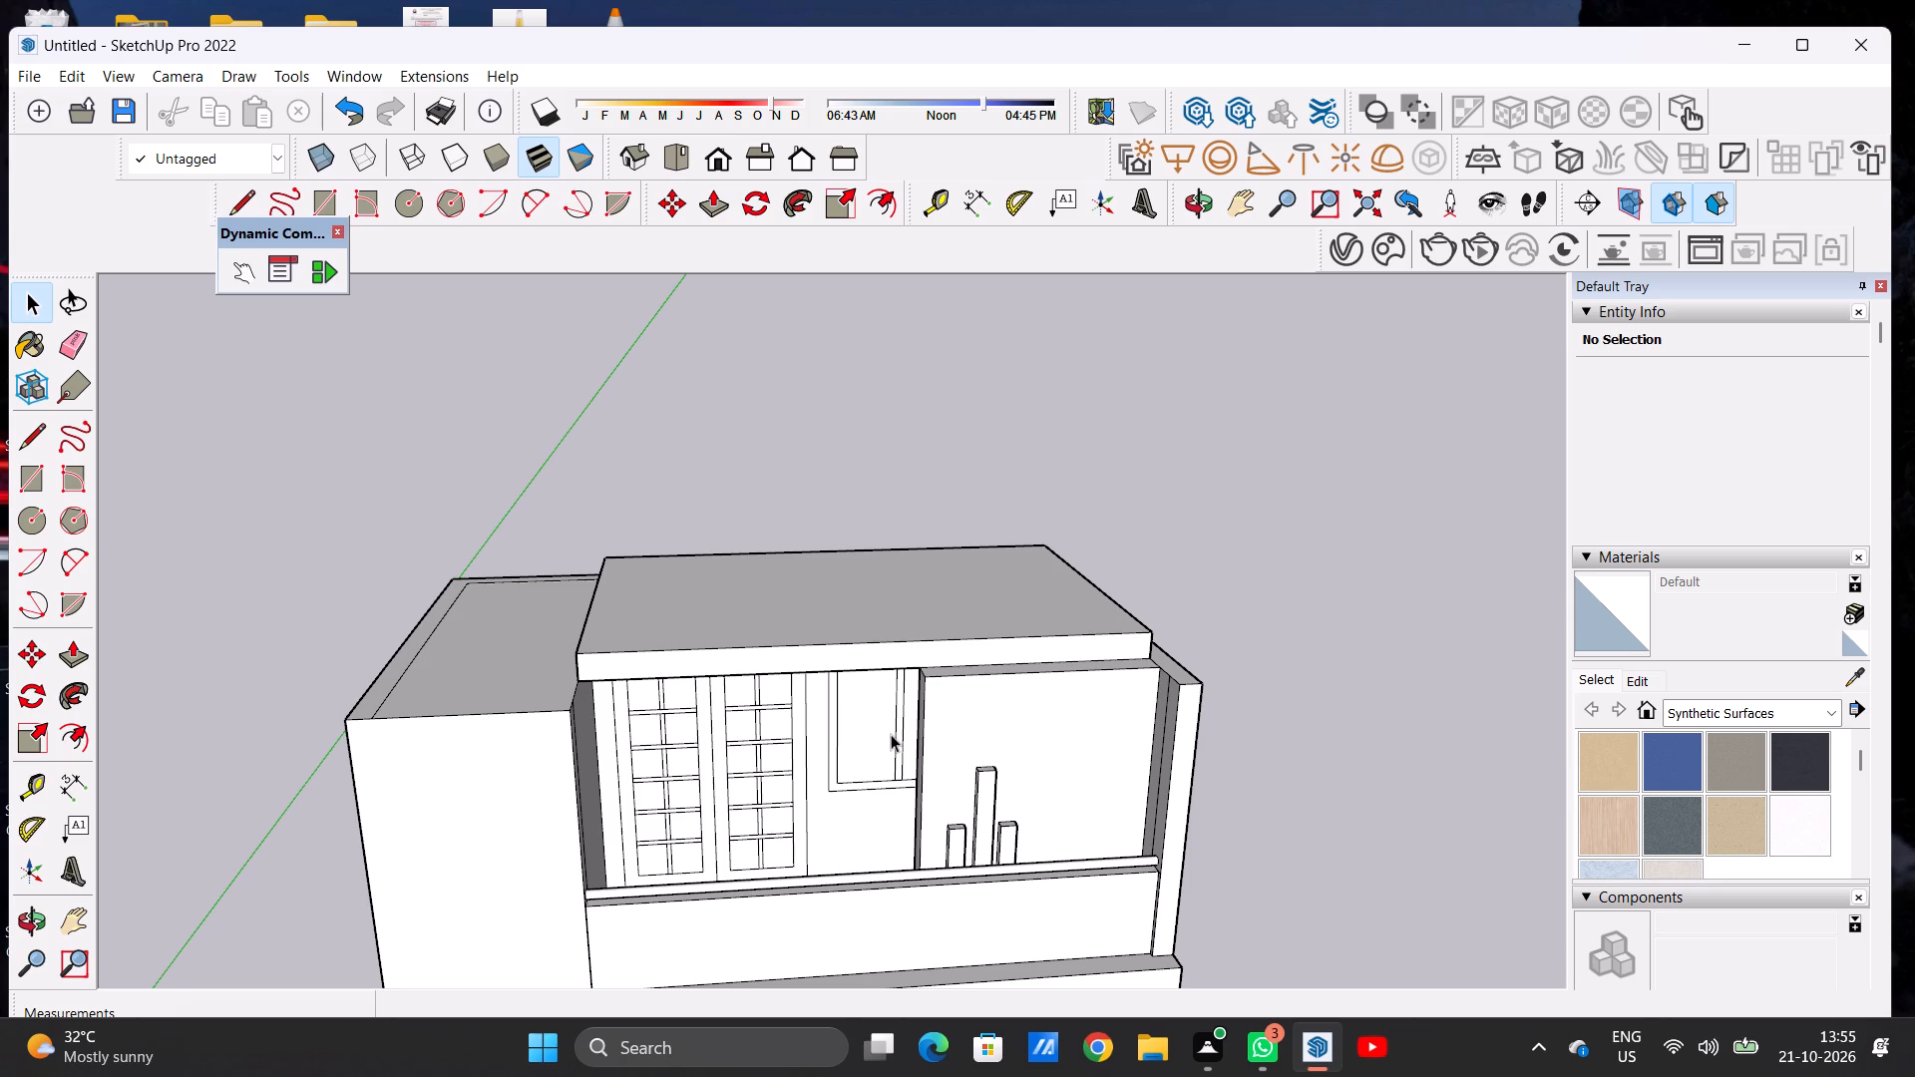
Push/Pull the raised roof slab's front face outward about 11 5/8", up to the strip-decorated wall's front edge.
scroll(877, 706, "down", 3)
middle_click_drag(1037, 690, 831, 820)
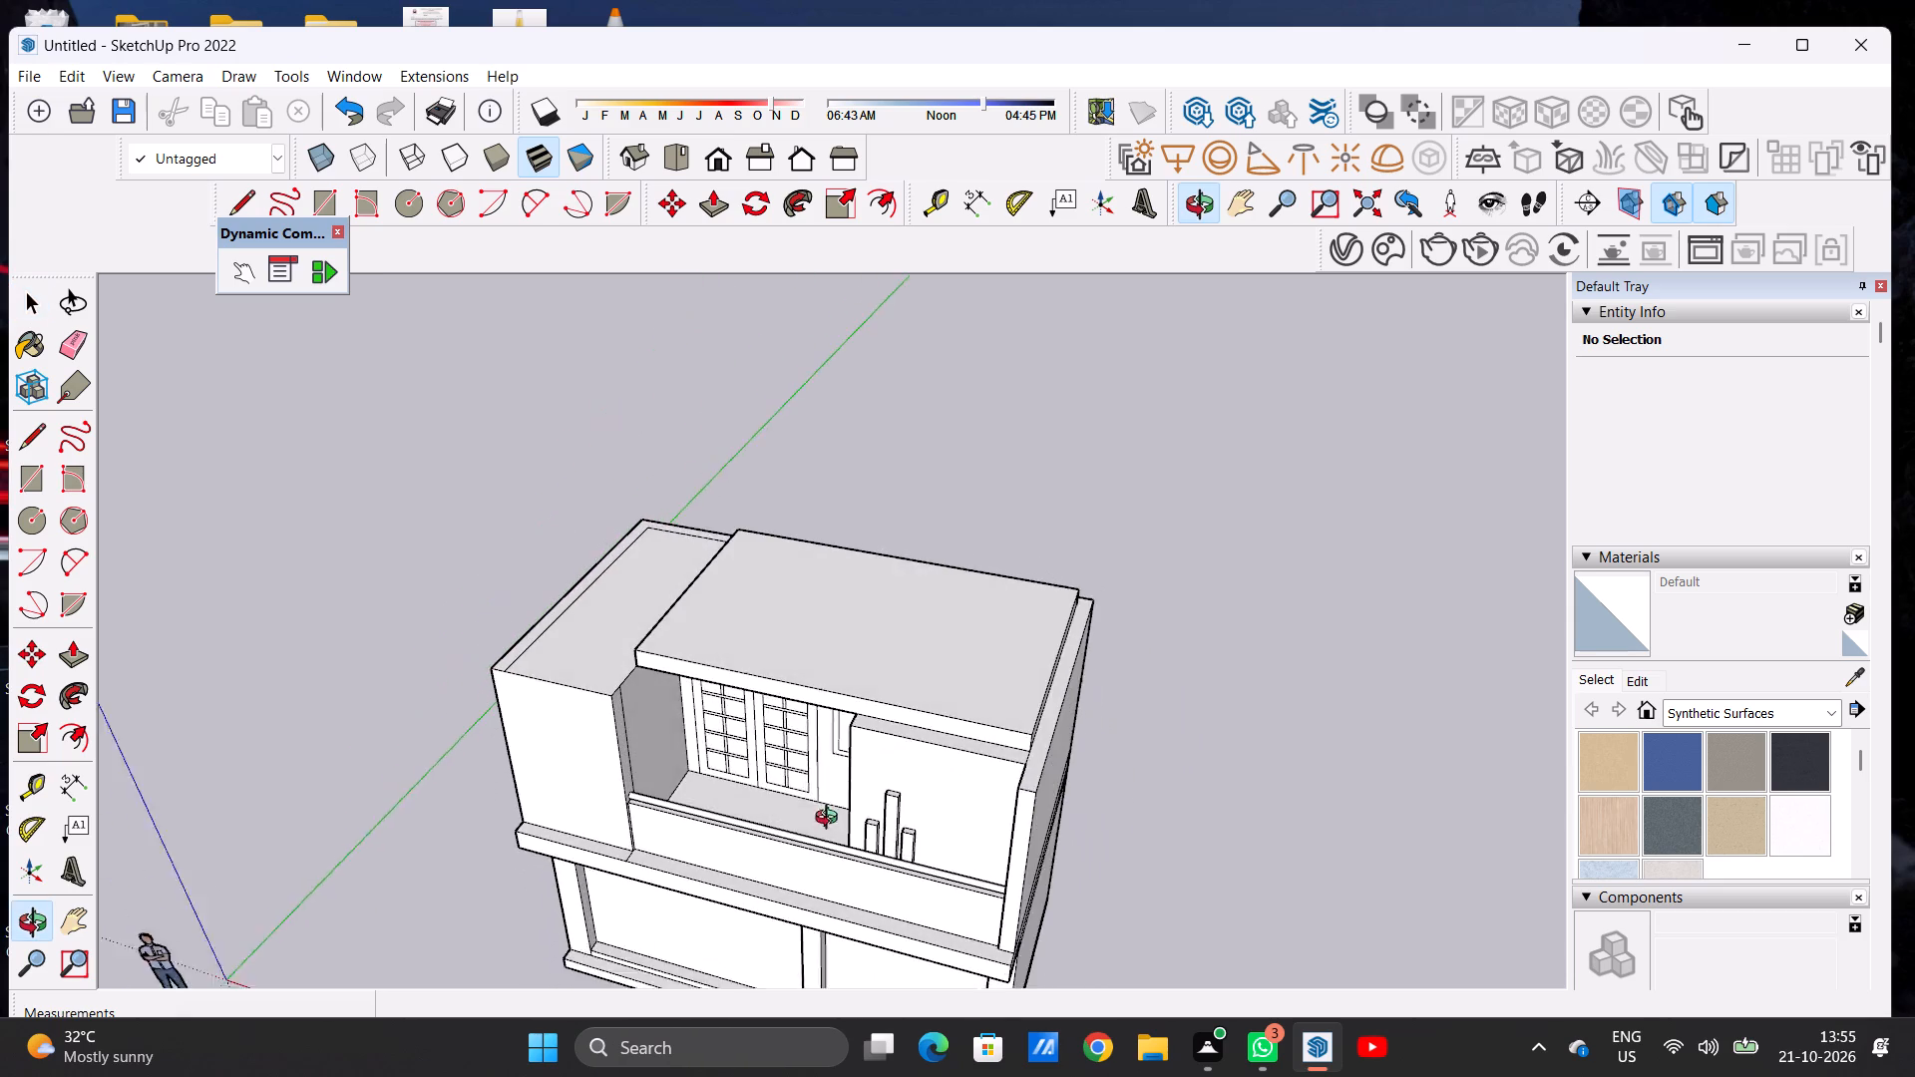
middle_click_drag(831, 820, 789, 876)
scroll(969, 754, "up", 3)
scroll(969, 754, "down", 1)
scroll(969, 754, "up", 3)
scroll(998, 772, "down", 1)
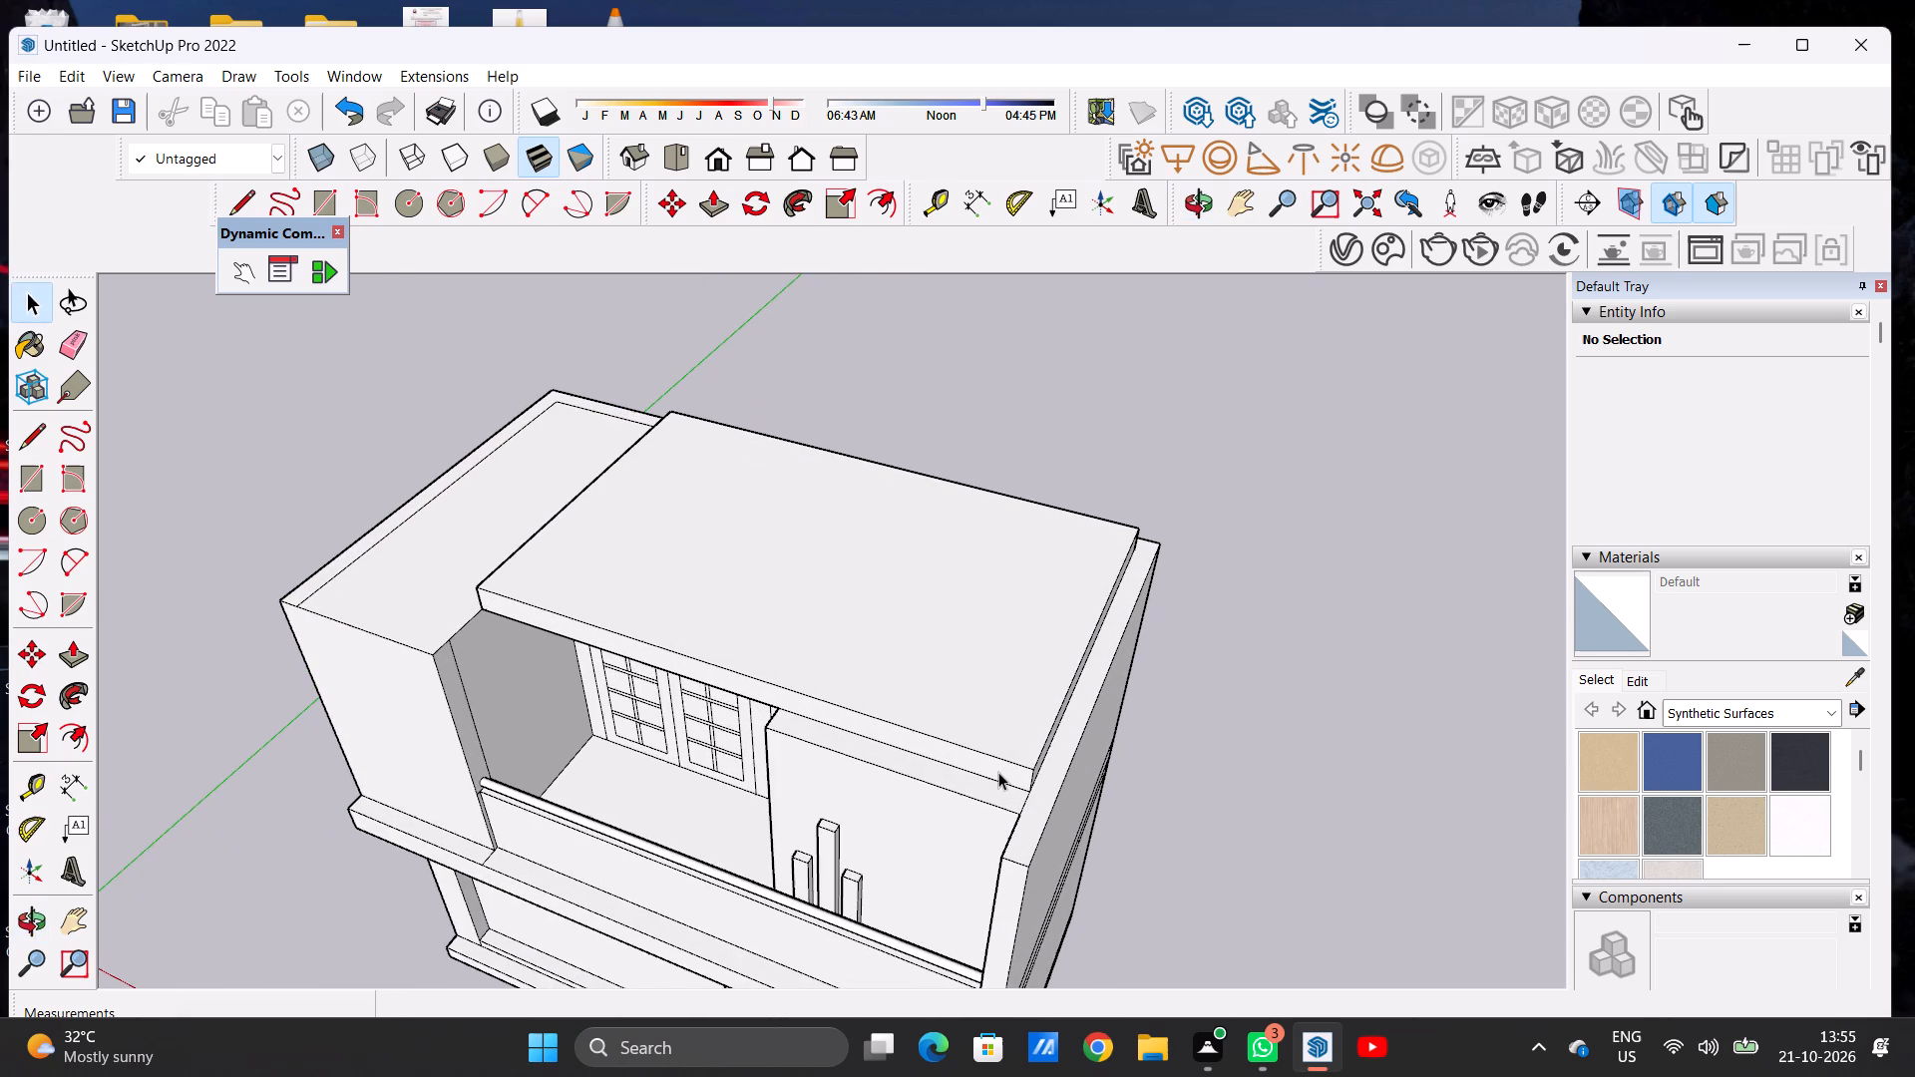
key("p")
scroll(998, 772, "up", 5)
left_click(1012, 776)
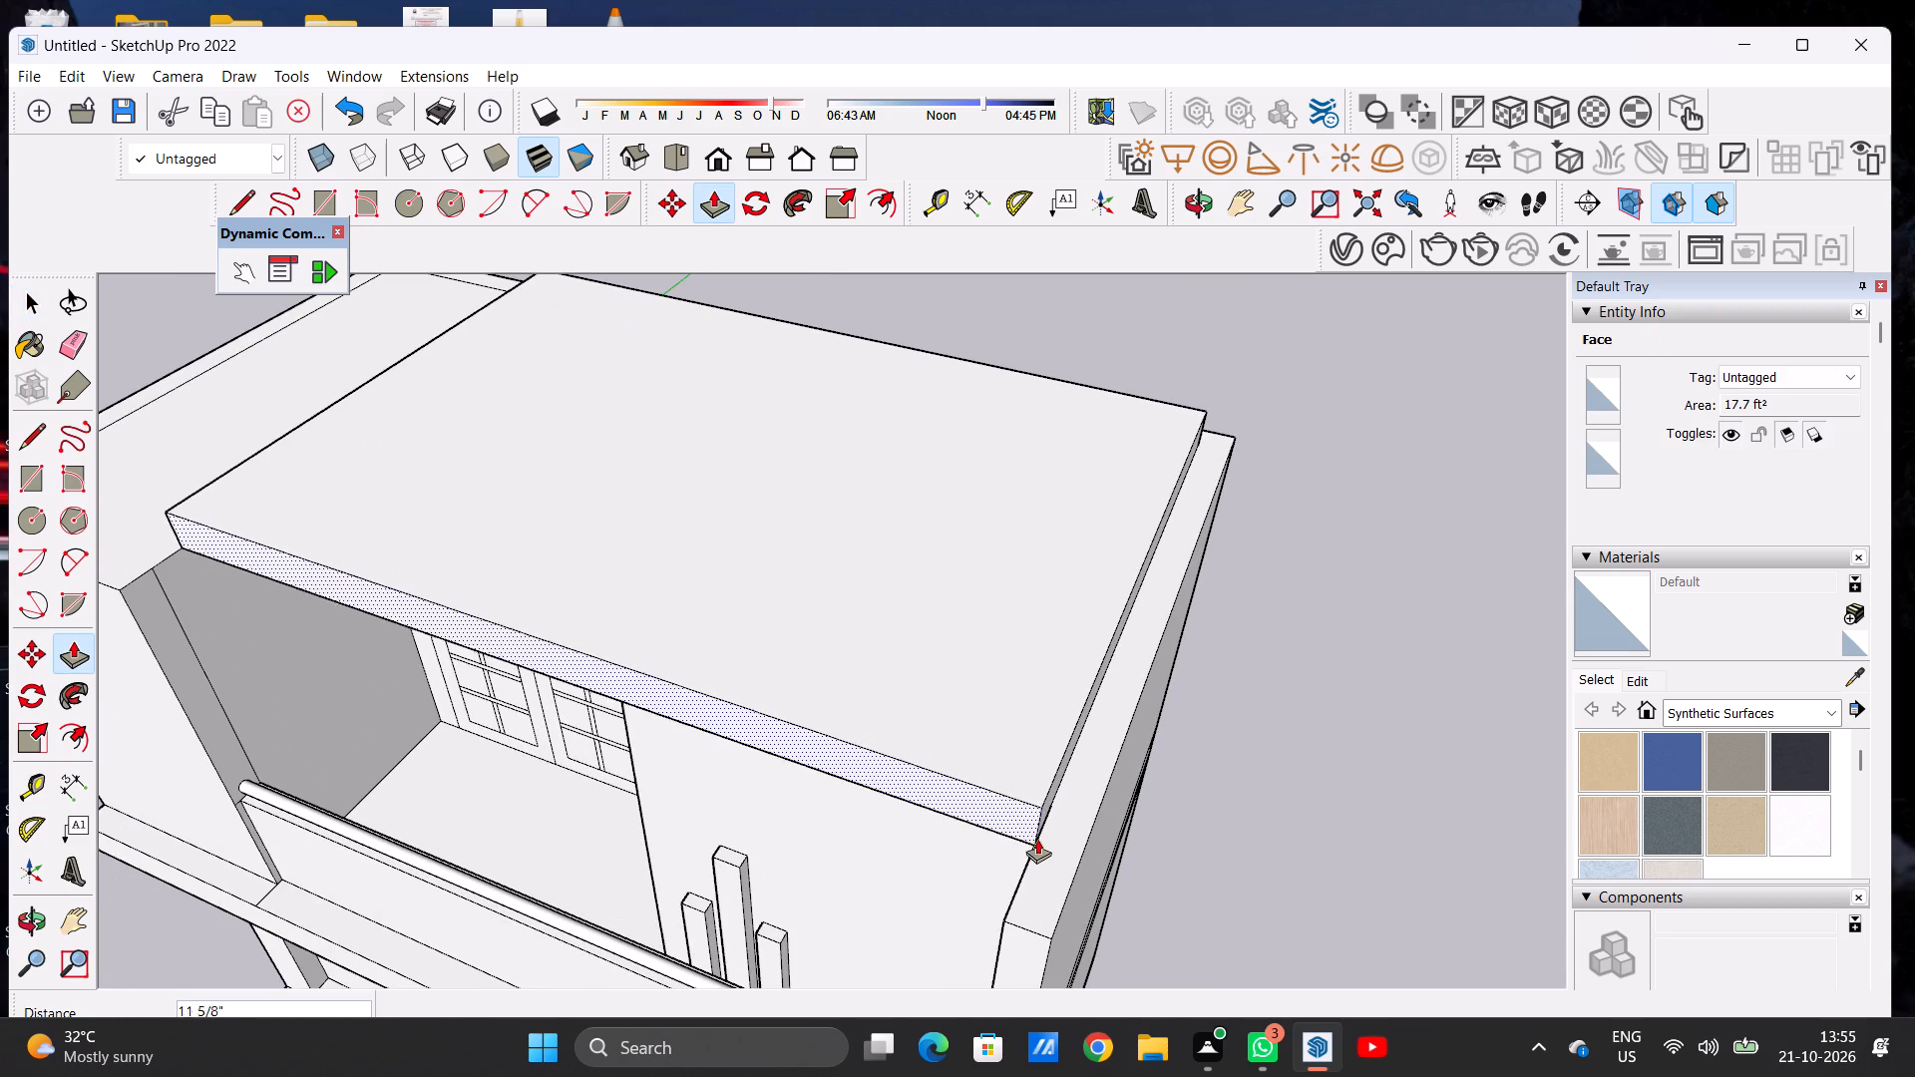
left_click(1043, 849)
key("space")
Examine the extended roof slab and balcony from the front, both close up and with the whole facade in view.
scroll(977, 826, "down", 10)
middle_click_drag(928, 812, 1031, 737)
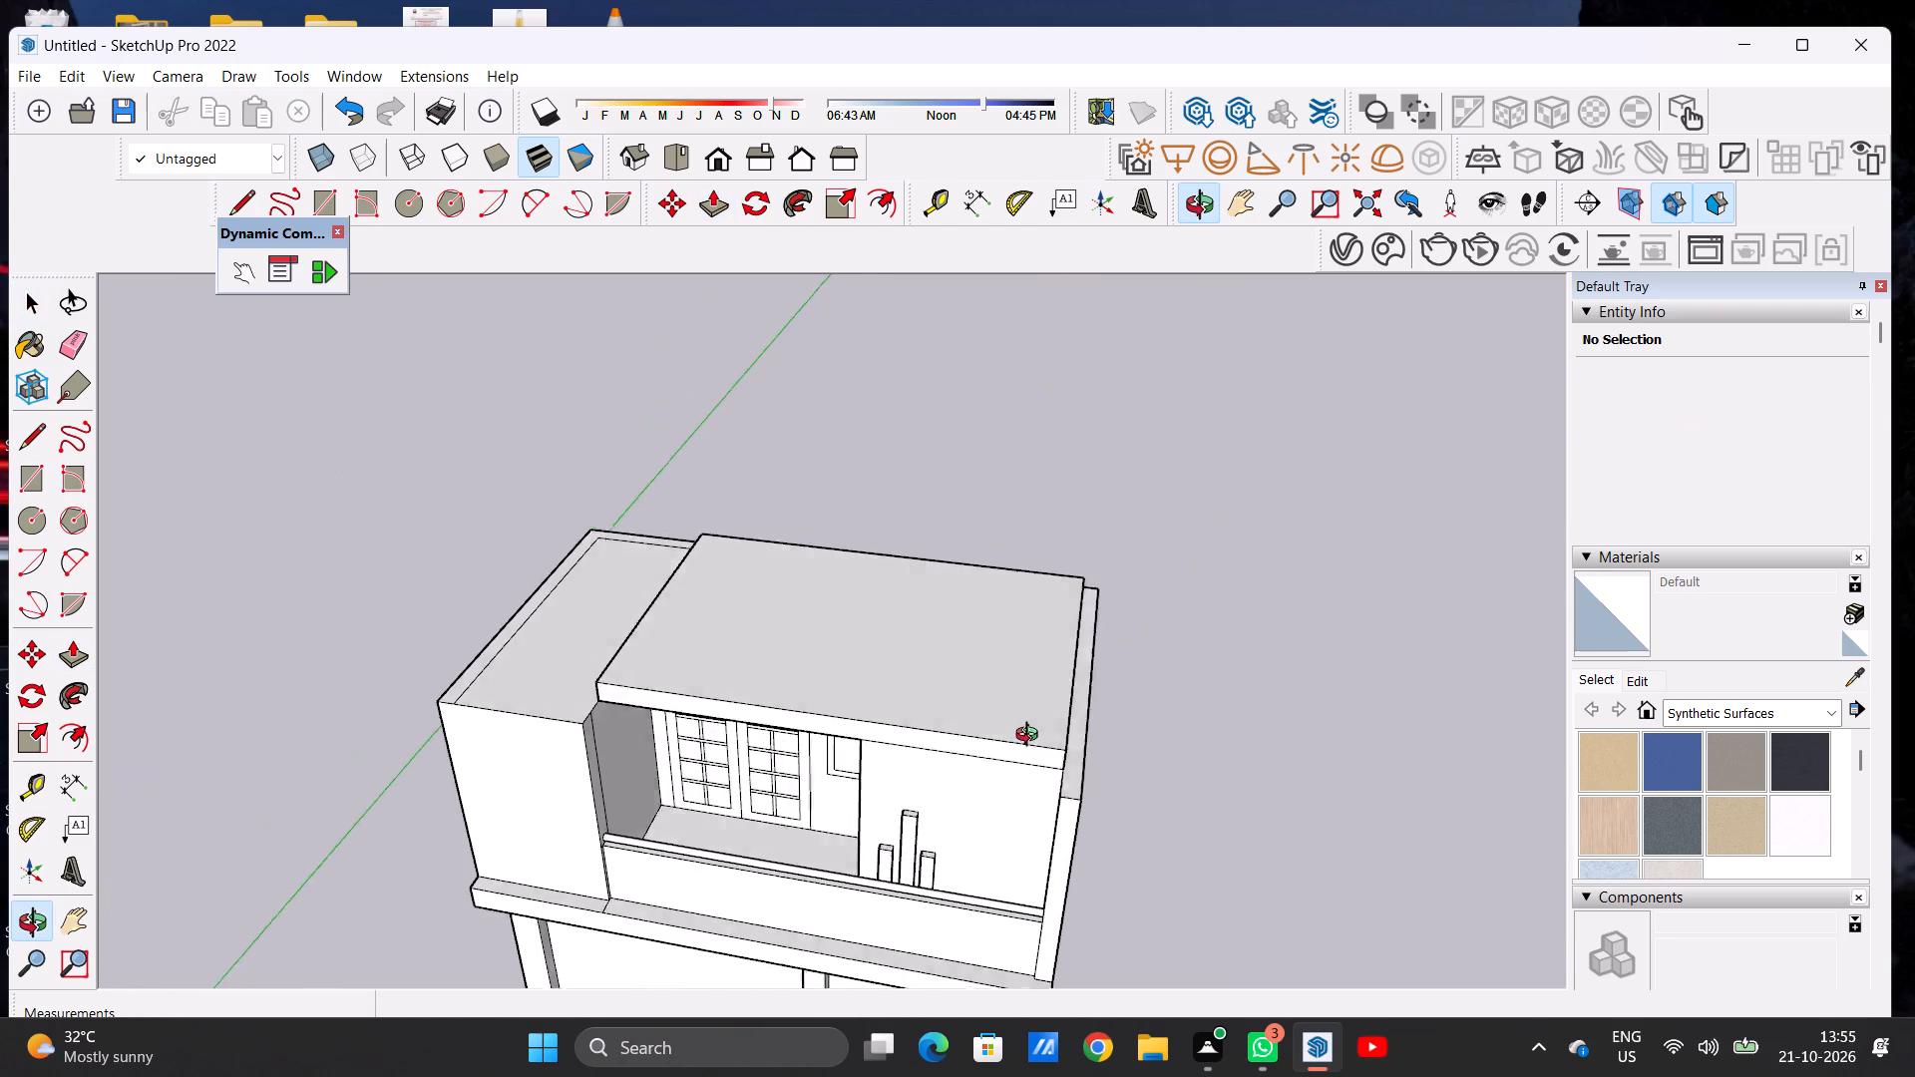
middle_click_drag(1031, 737, 1070, 613)
scroll(927, 761, "down", 4)
middle_click_drag(958, 753, 981, 700)
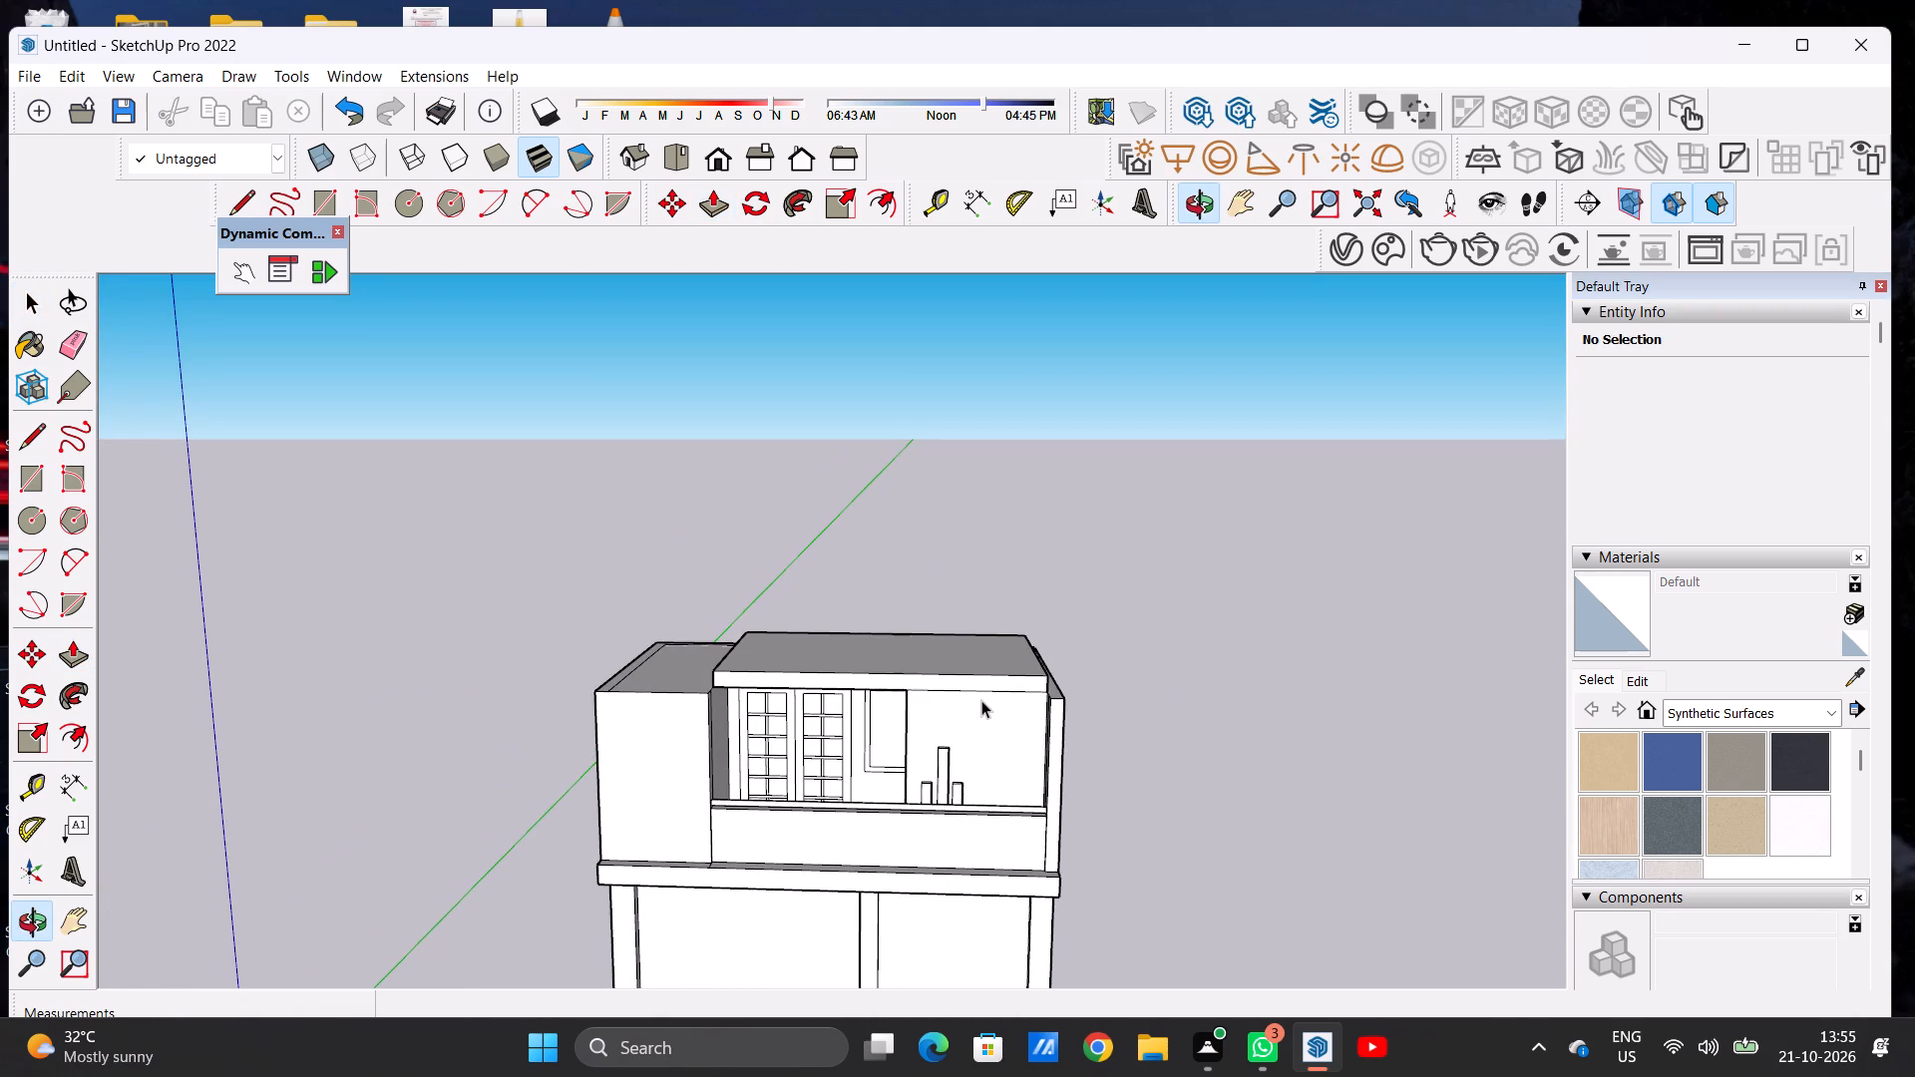
scroll(876, 725, "down", 1)
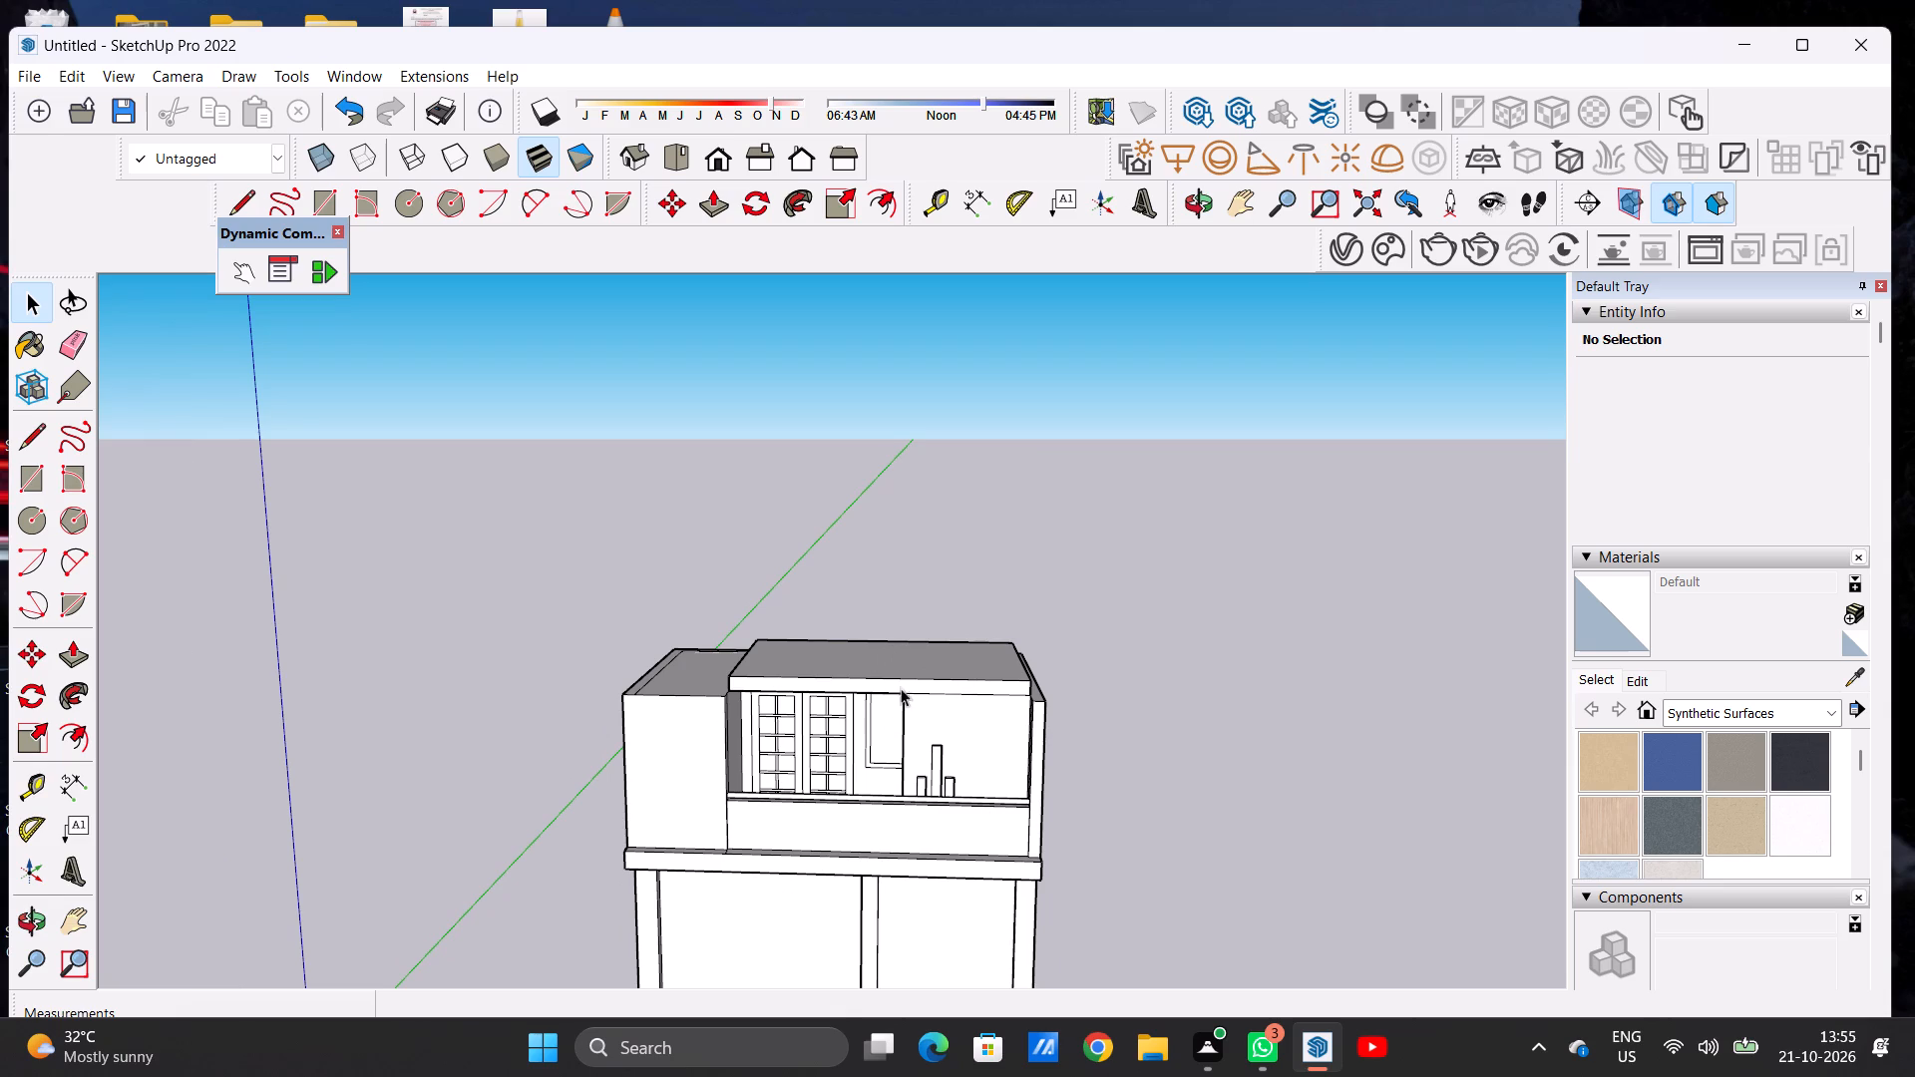
middle_click_drag(907, 738, 938, 737)
middle_click(938, 737)
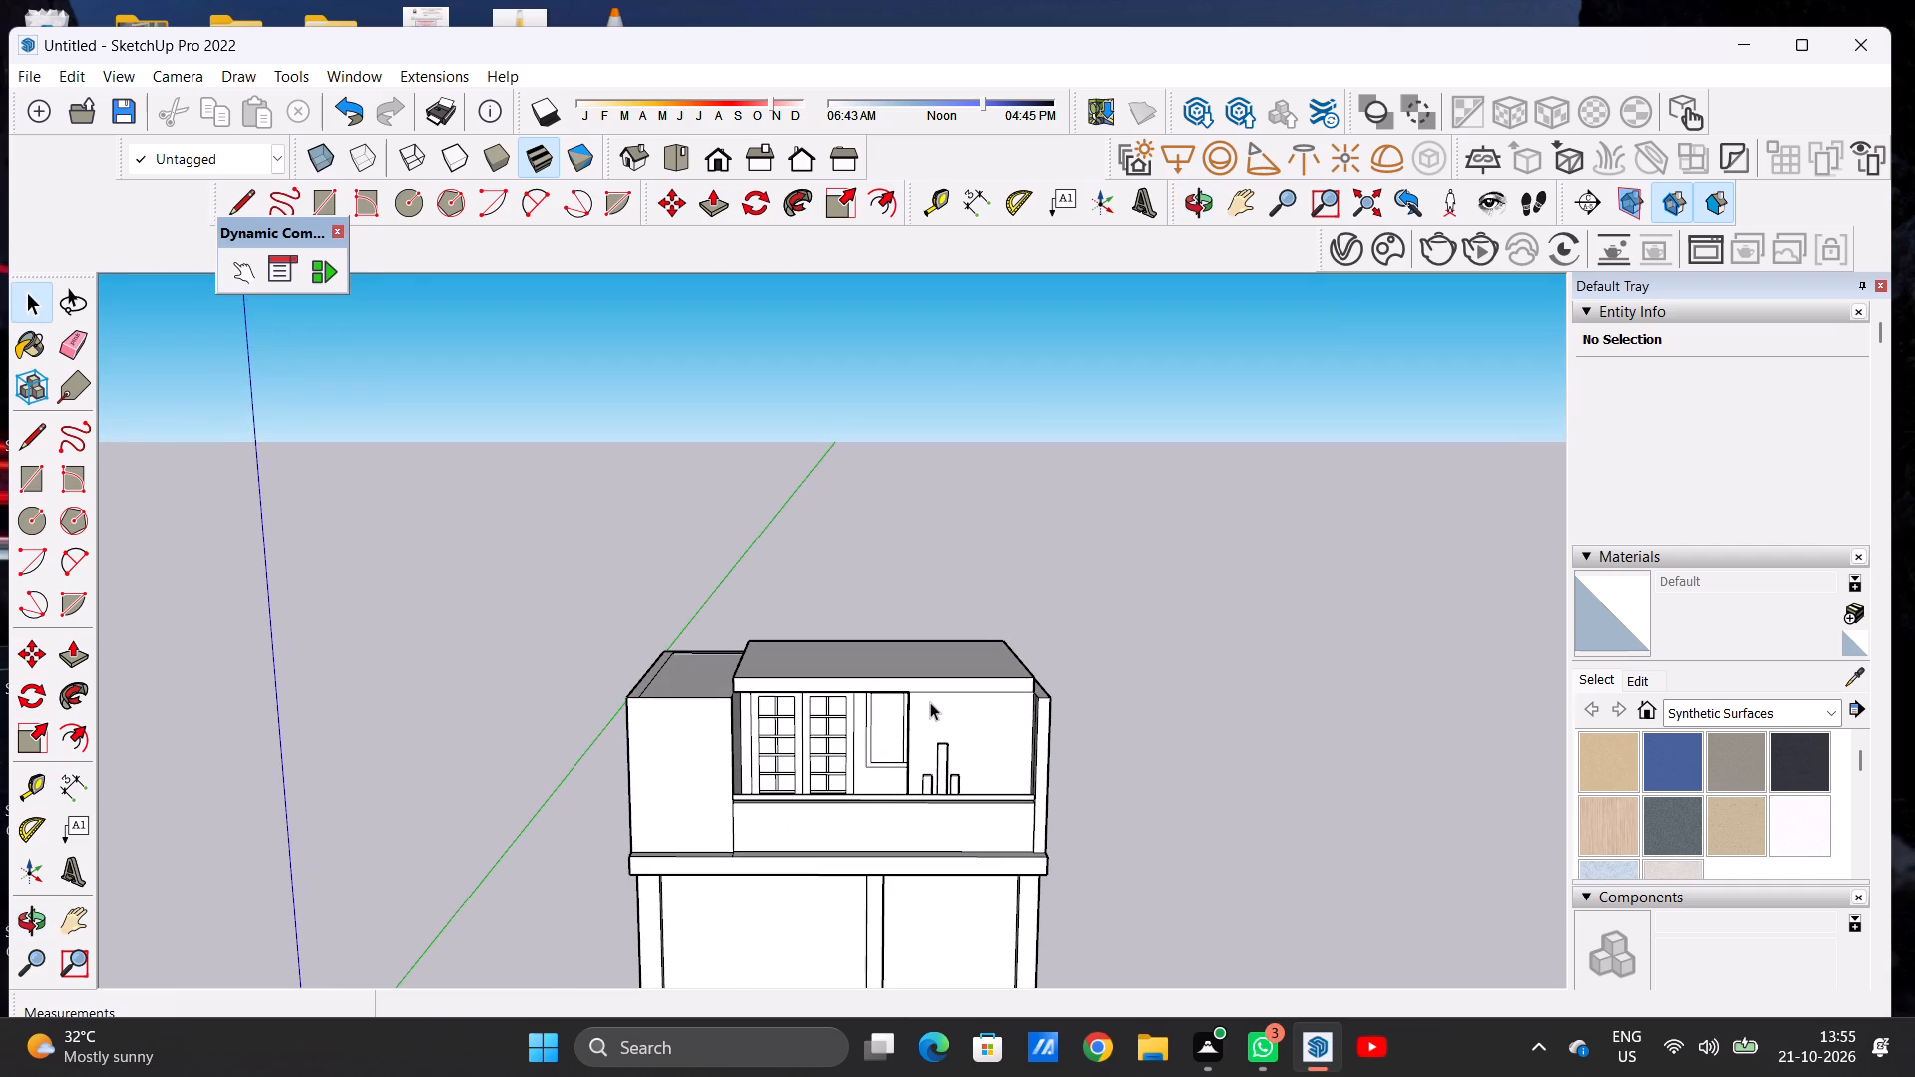
scroll(929, 699, "down", 6)
scroll(910, 787, "up", 8)
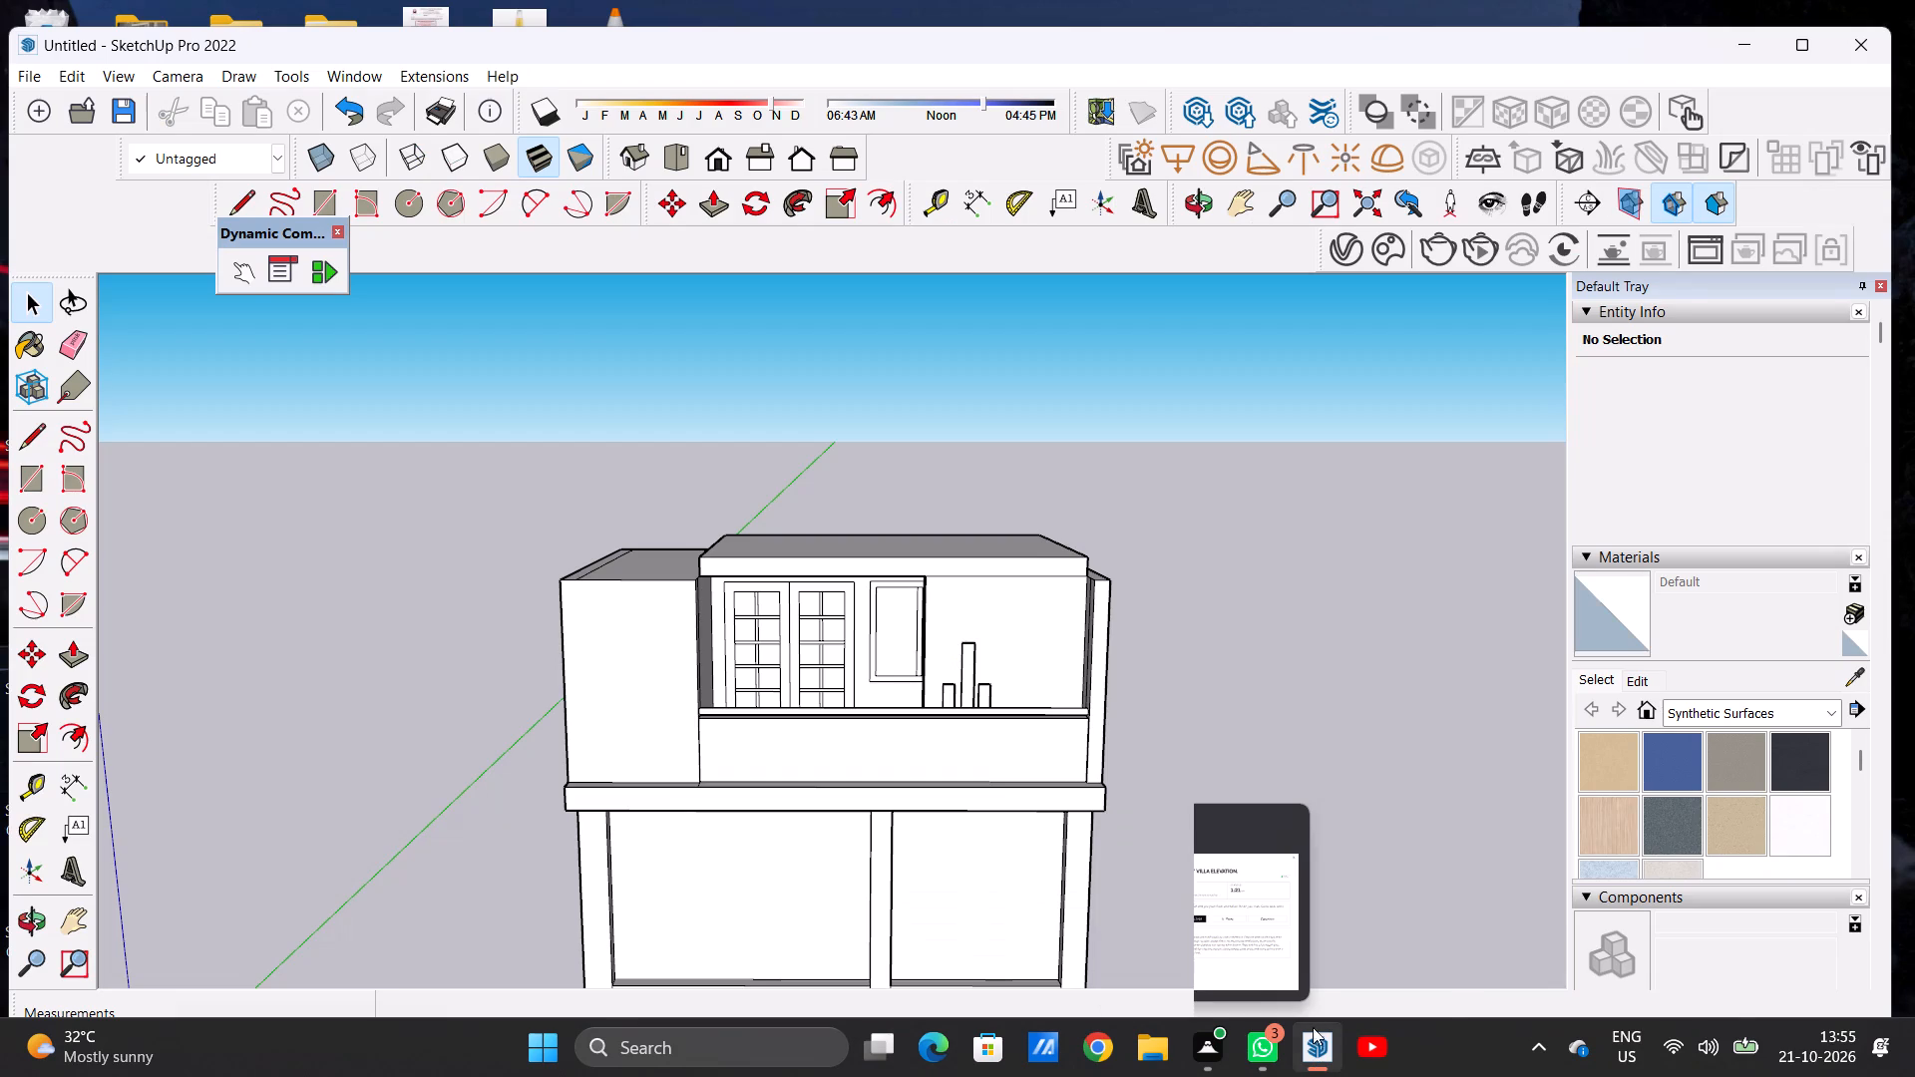
left_click(1293, 944)
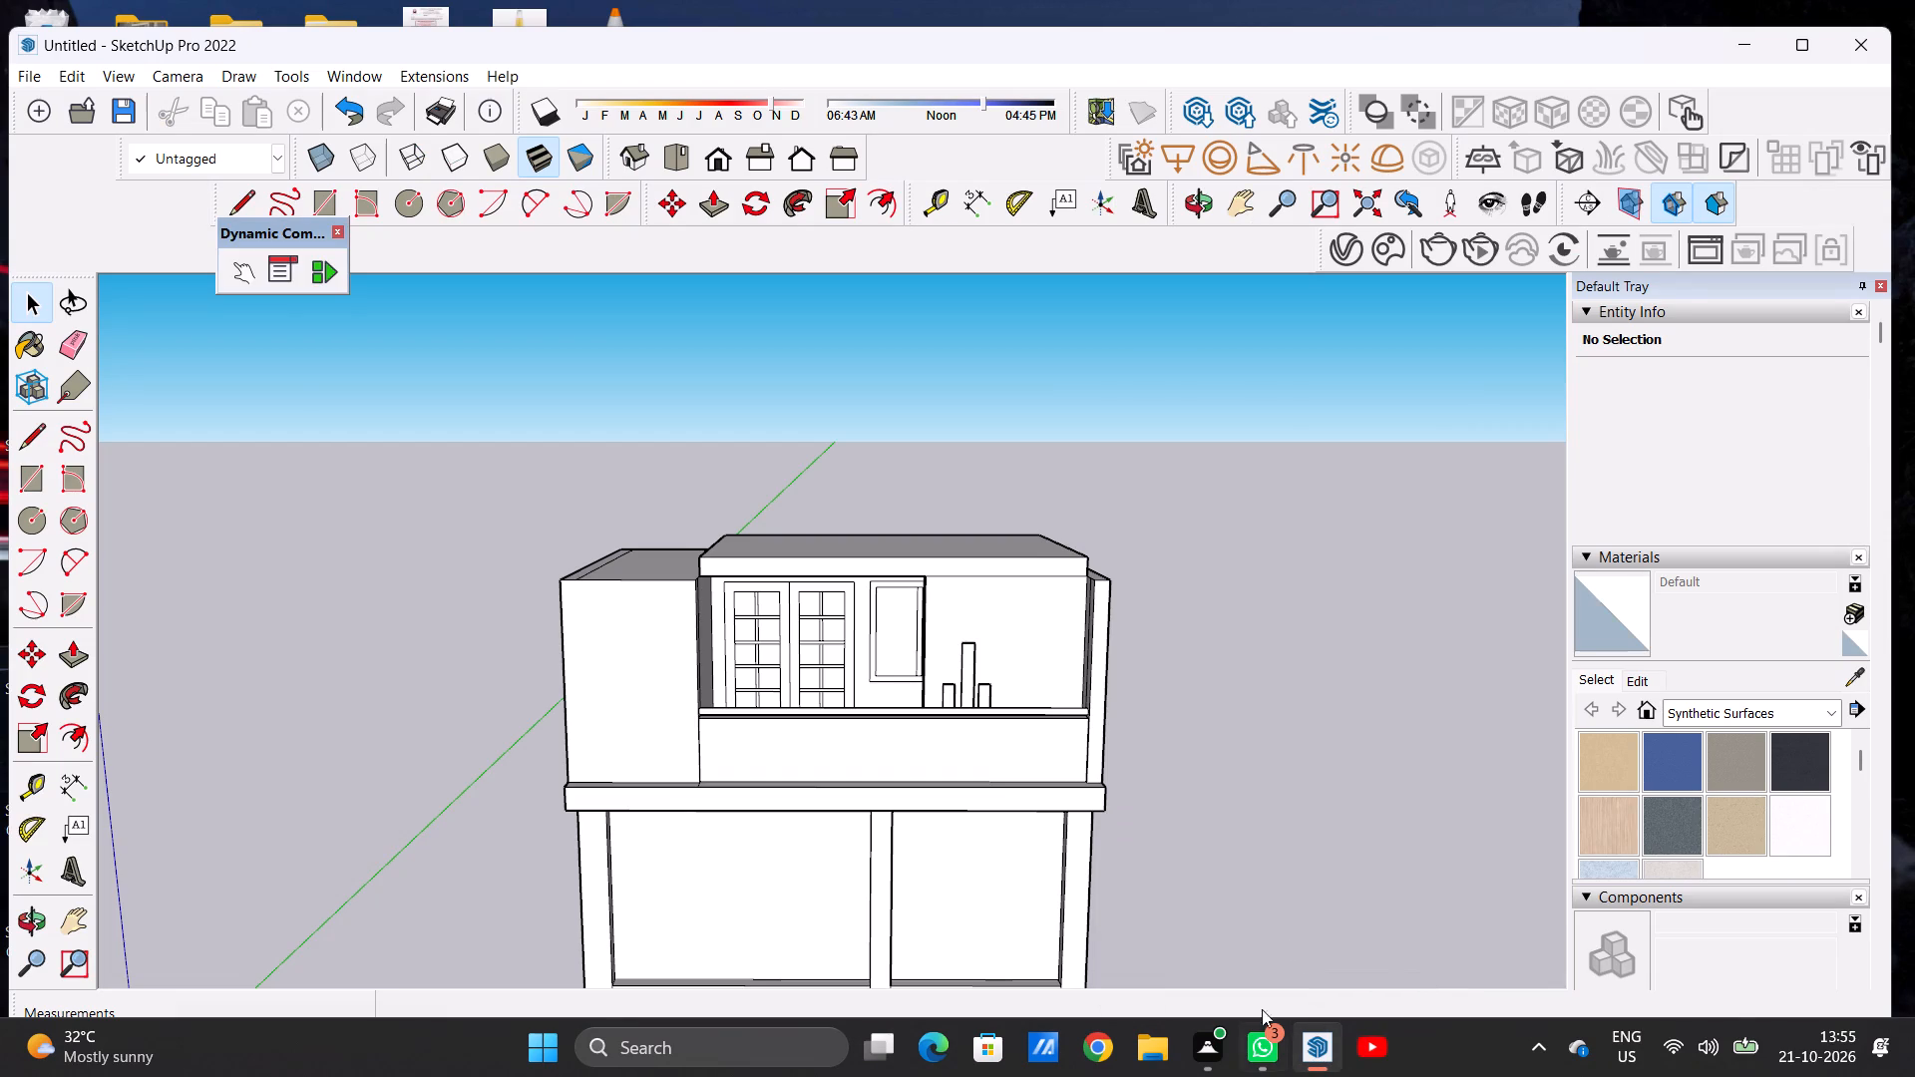
scroll(843, 745, "down", 5)
scroll(862, 659, "up", 8)
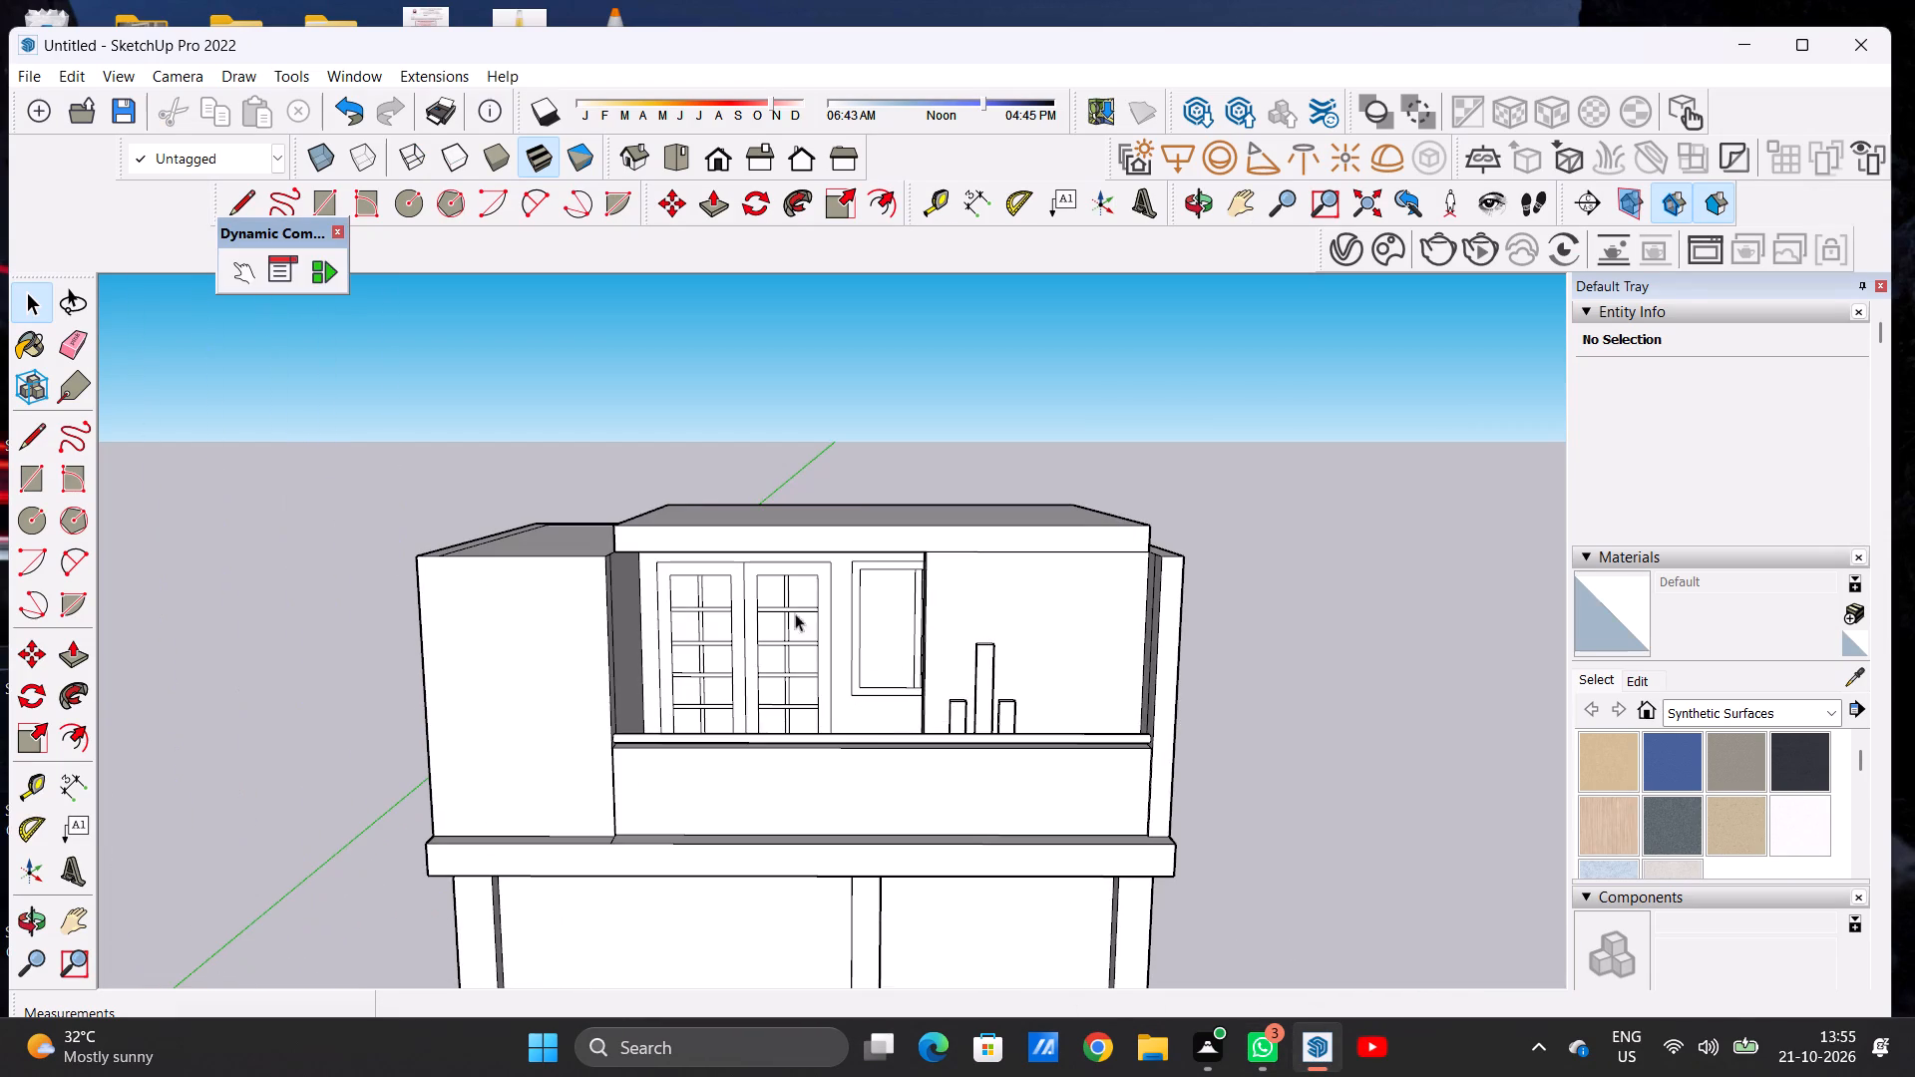
scroll(611, 672, "down", 6)
scroll(753, 599, "down", 4)
scroll(712, 665, "up", 5)
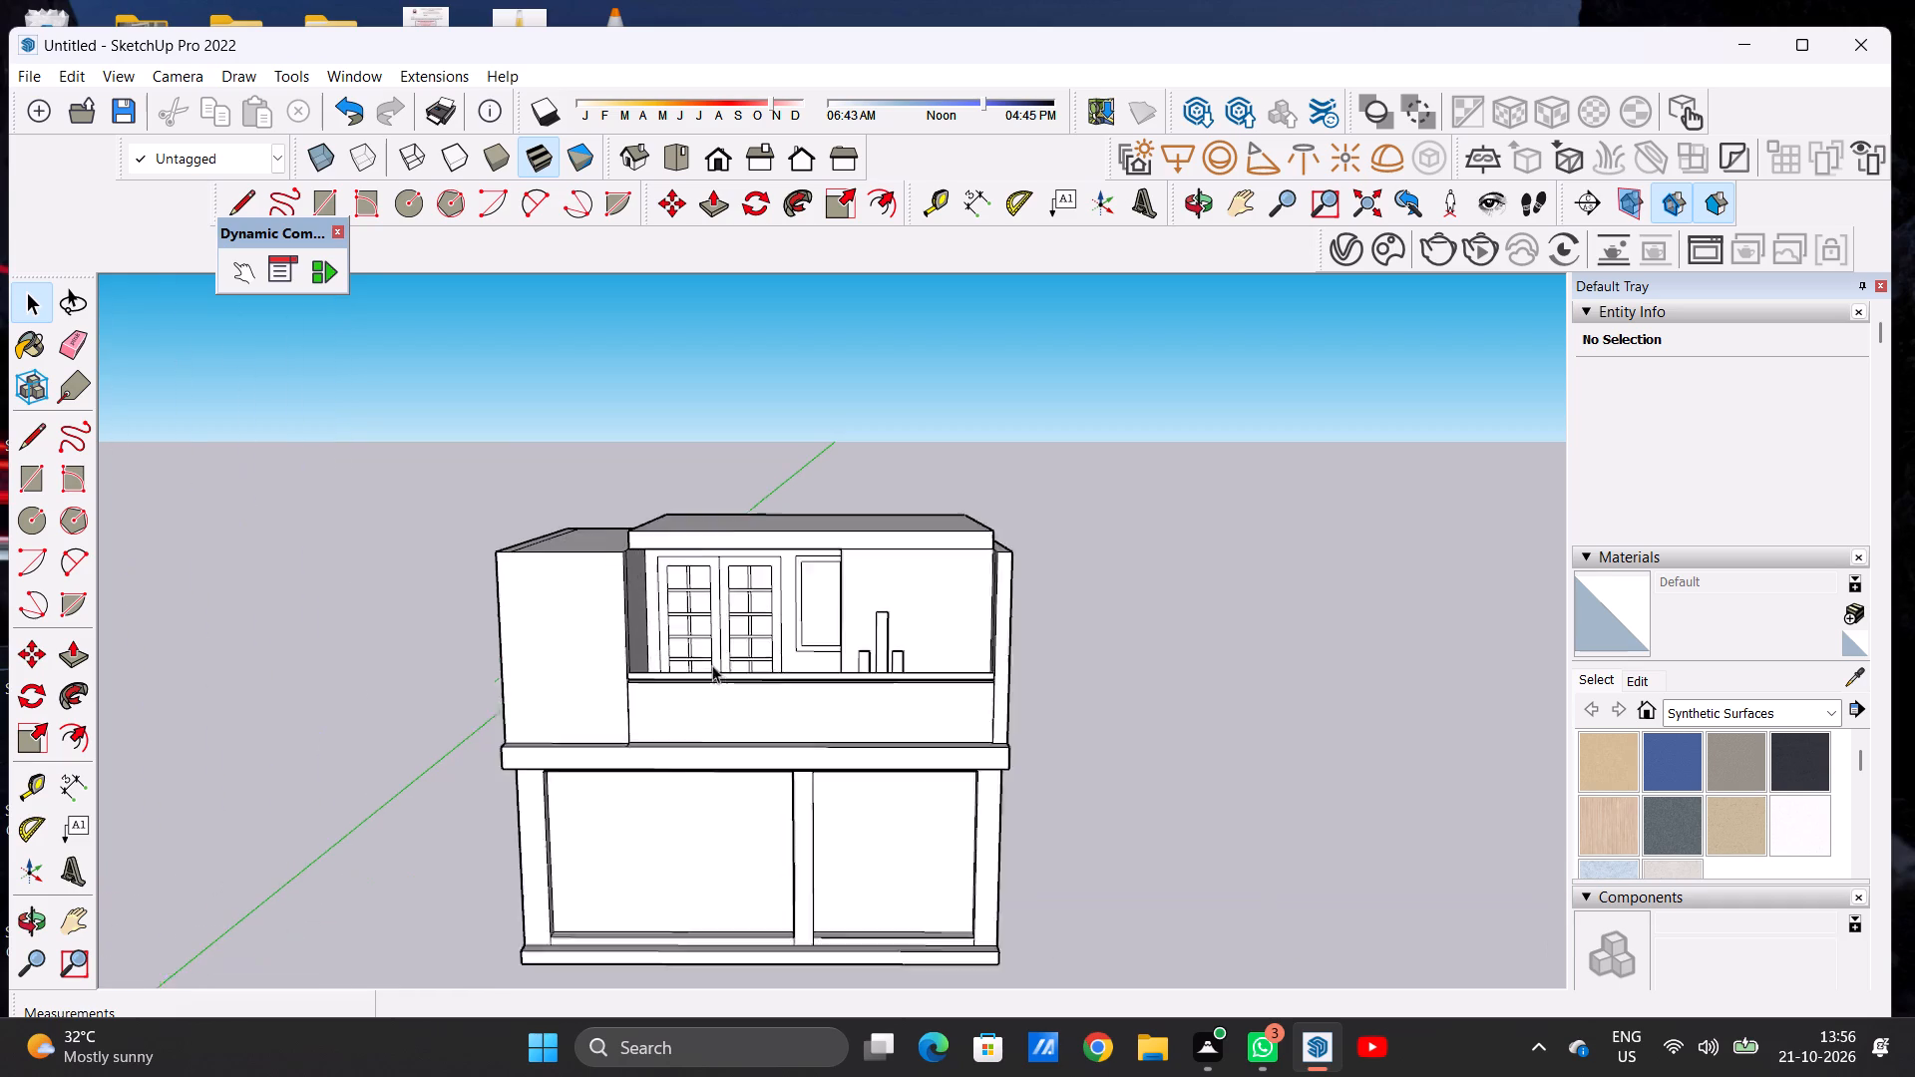
scroll(712, 665, "up", 1)
Examine the roof slab, side block and balcony from above at several distances.
middle_click_drag(724, 572, 706, 782)
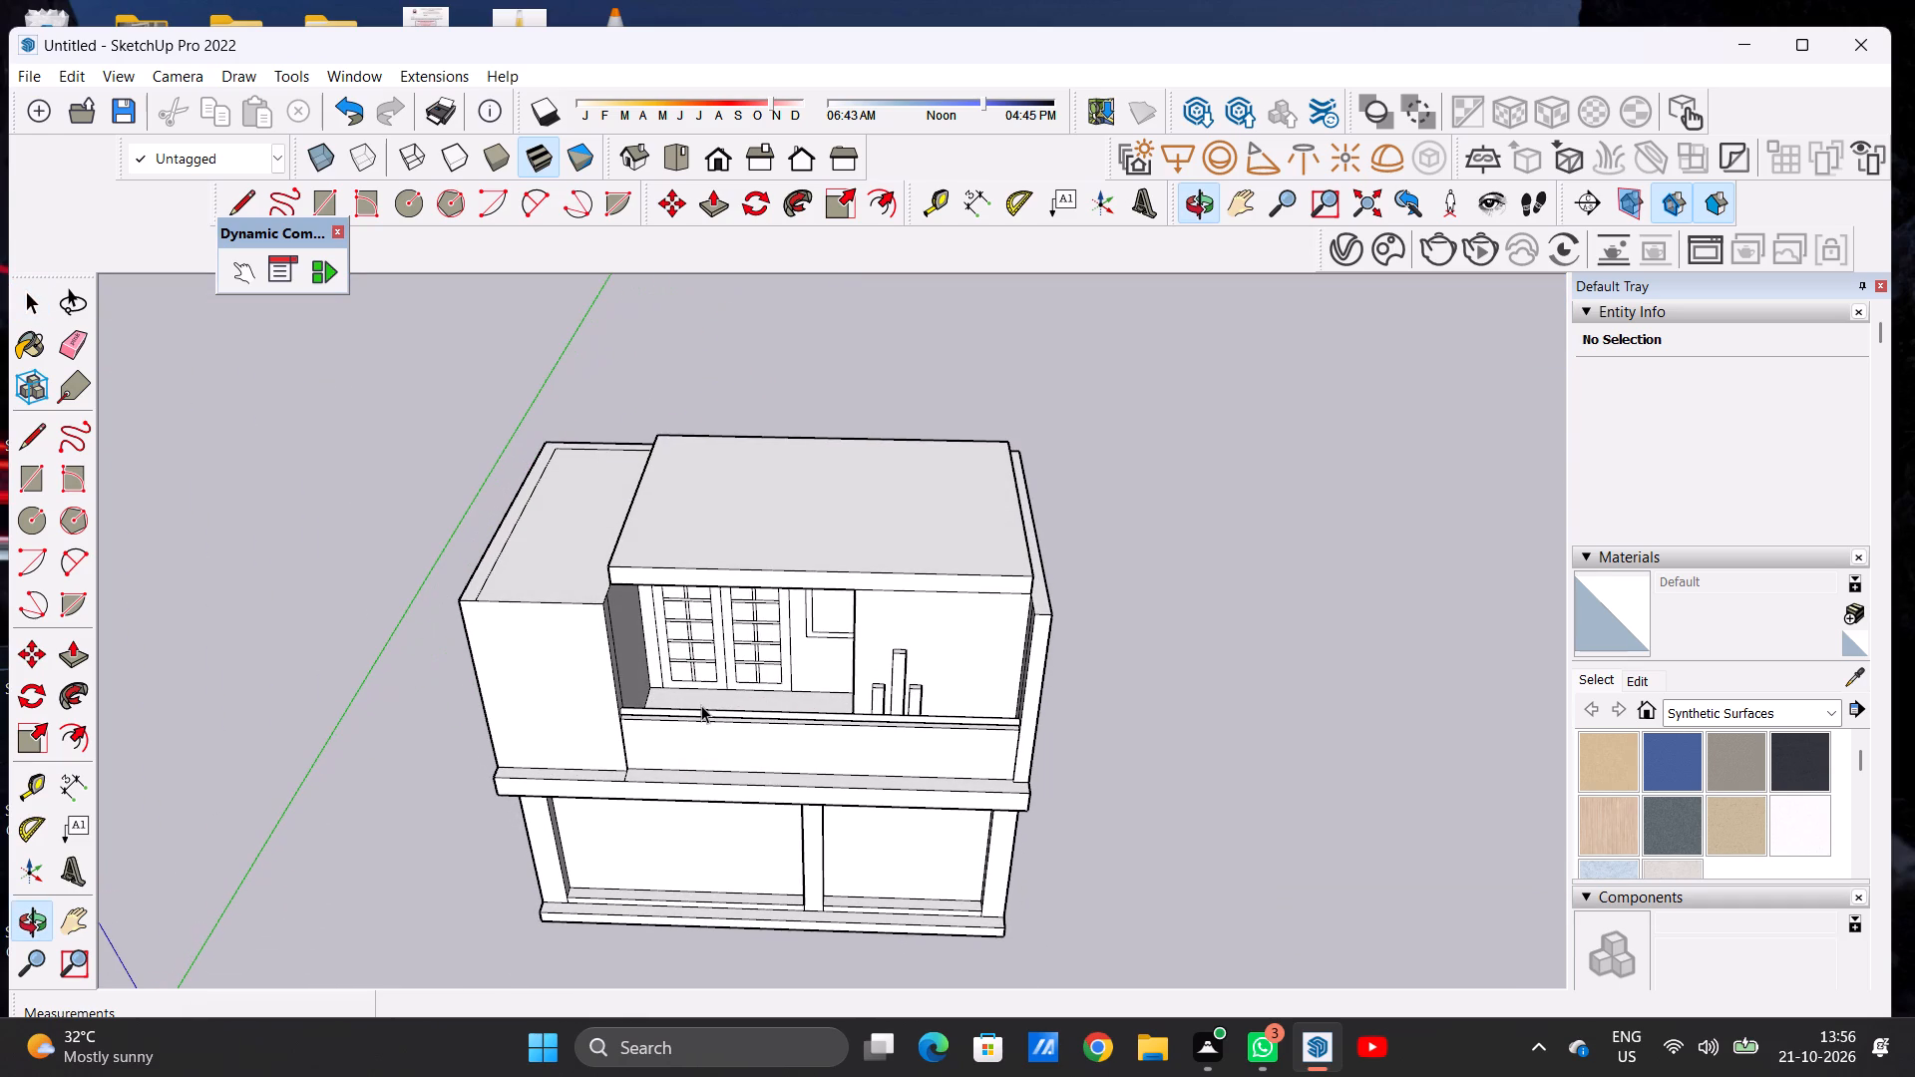
scroll(701, 705, "down", 4)
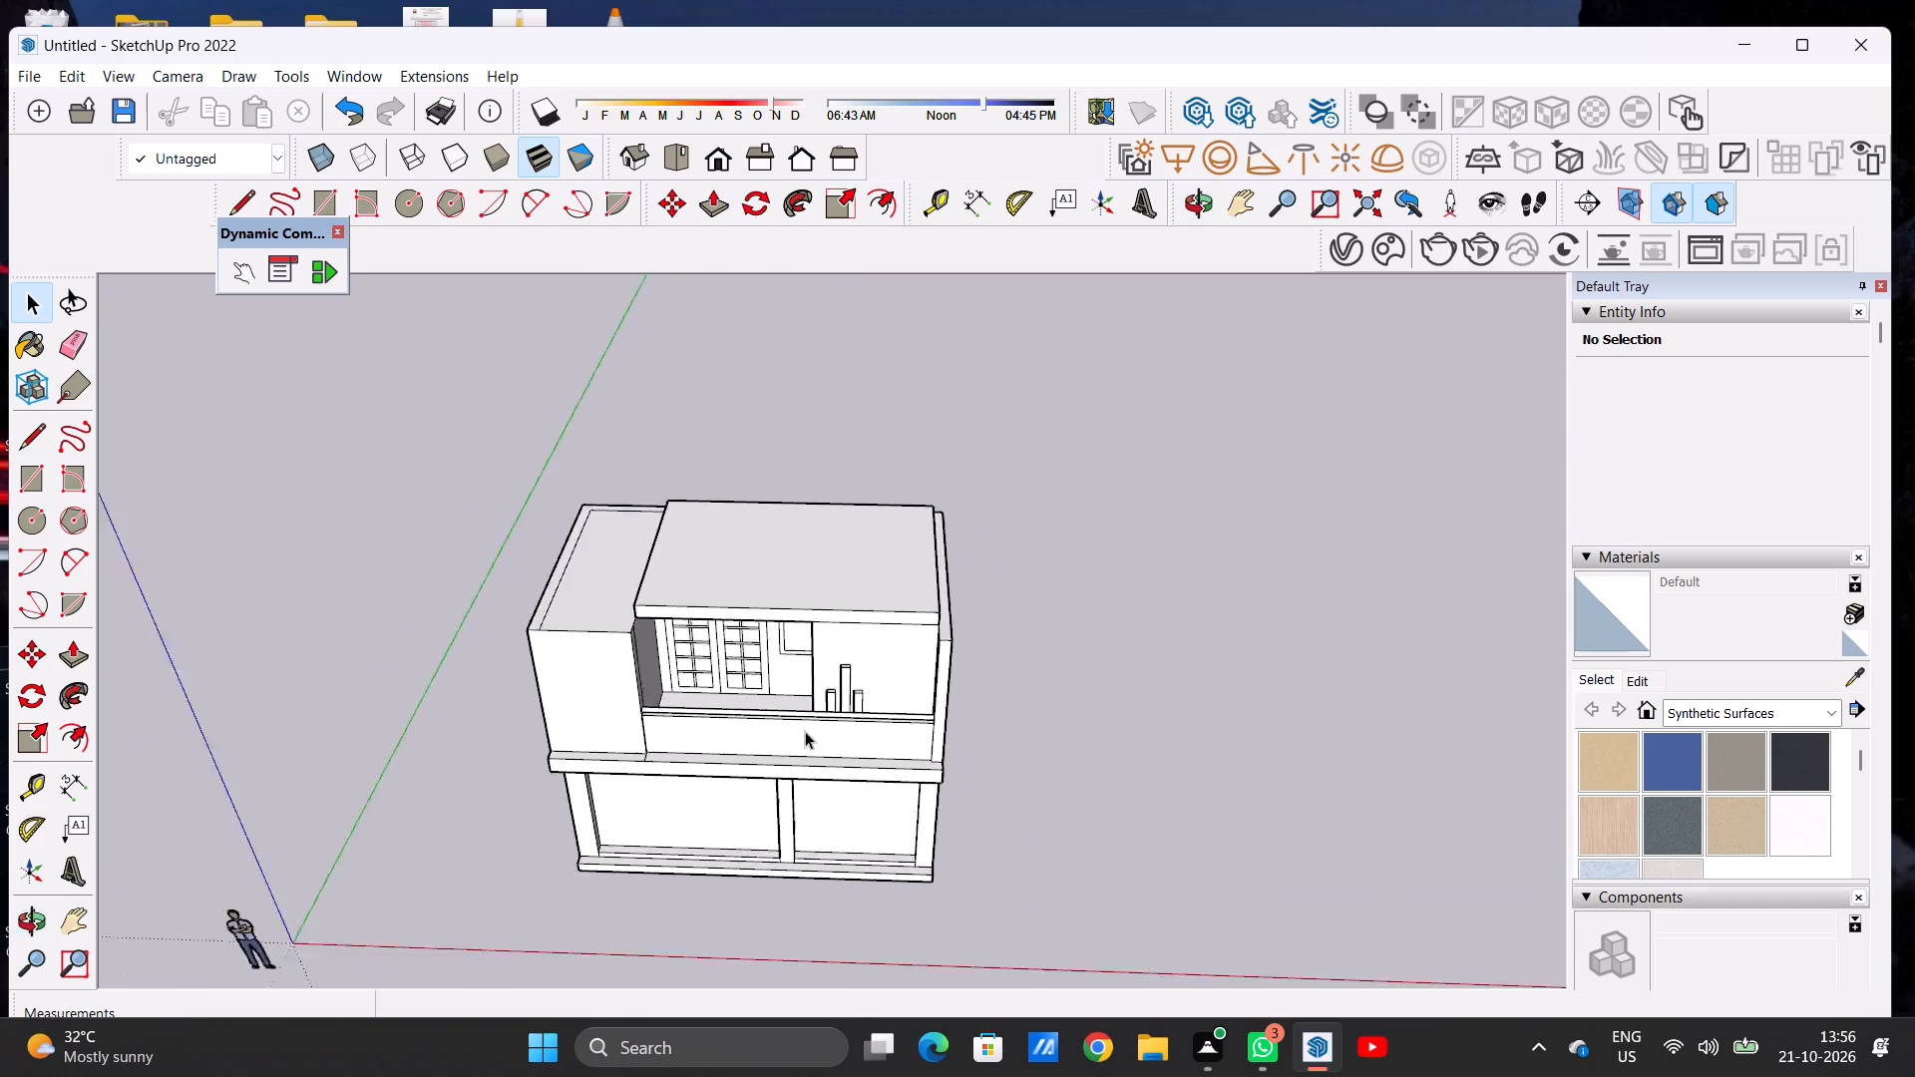
scroll(805, 731, "down", 3)
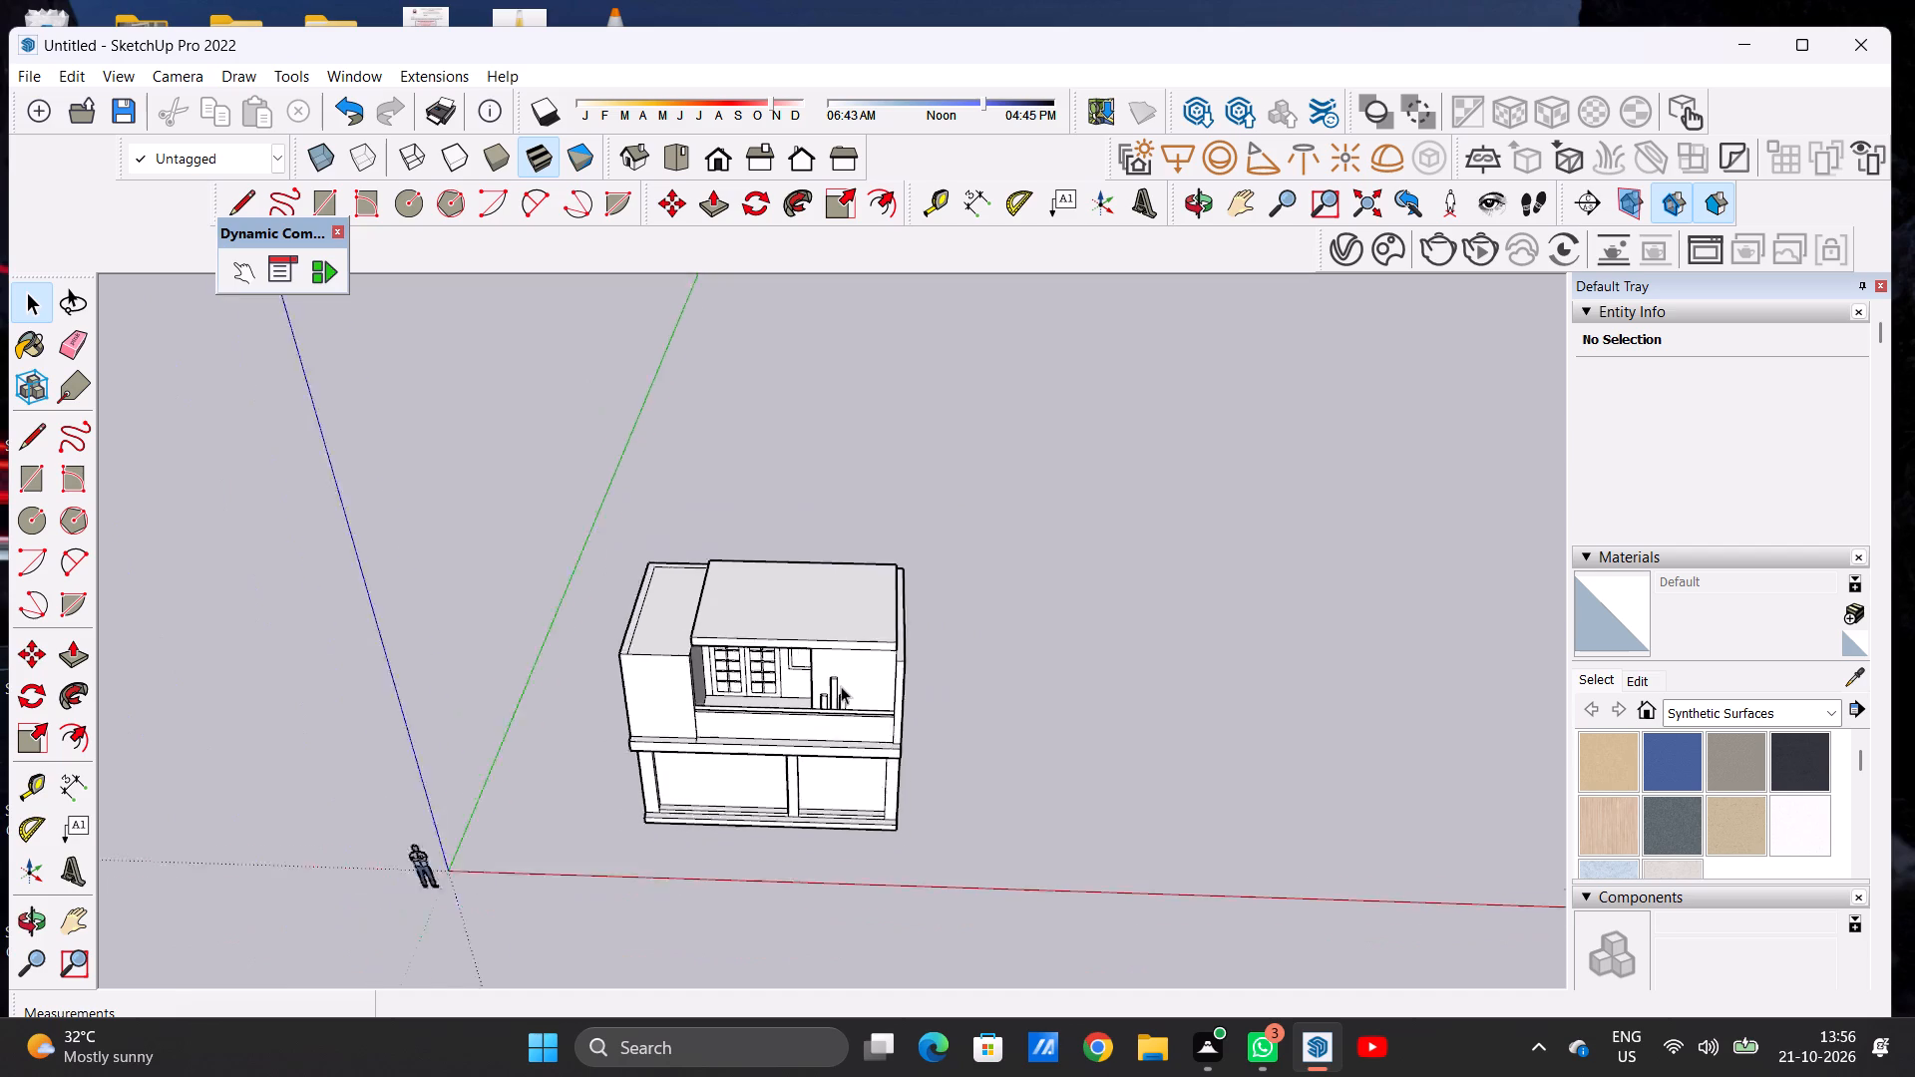
scroll(841, 686, "down", 1)
scroll(816, 664, "up", 8)
scroll(902, 660, "down", 7)
scroll(844, 671, "up", 6)
middle_click_drag(726, 676, 753, 633)
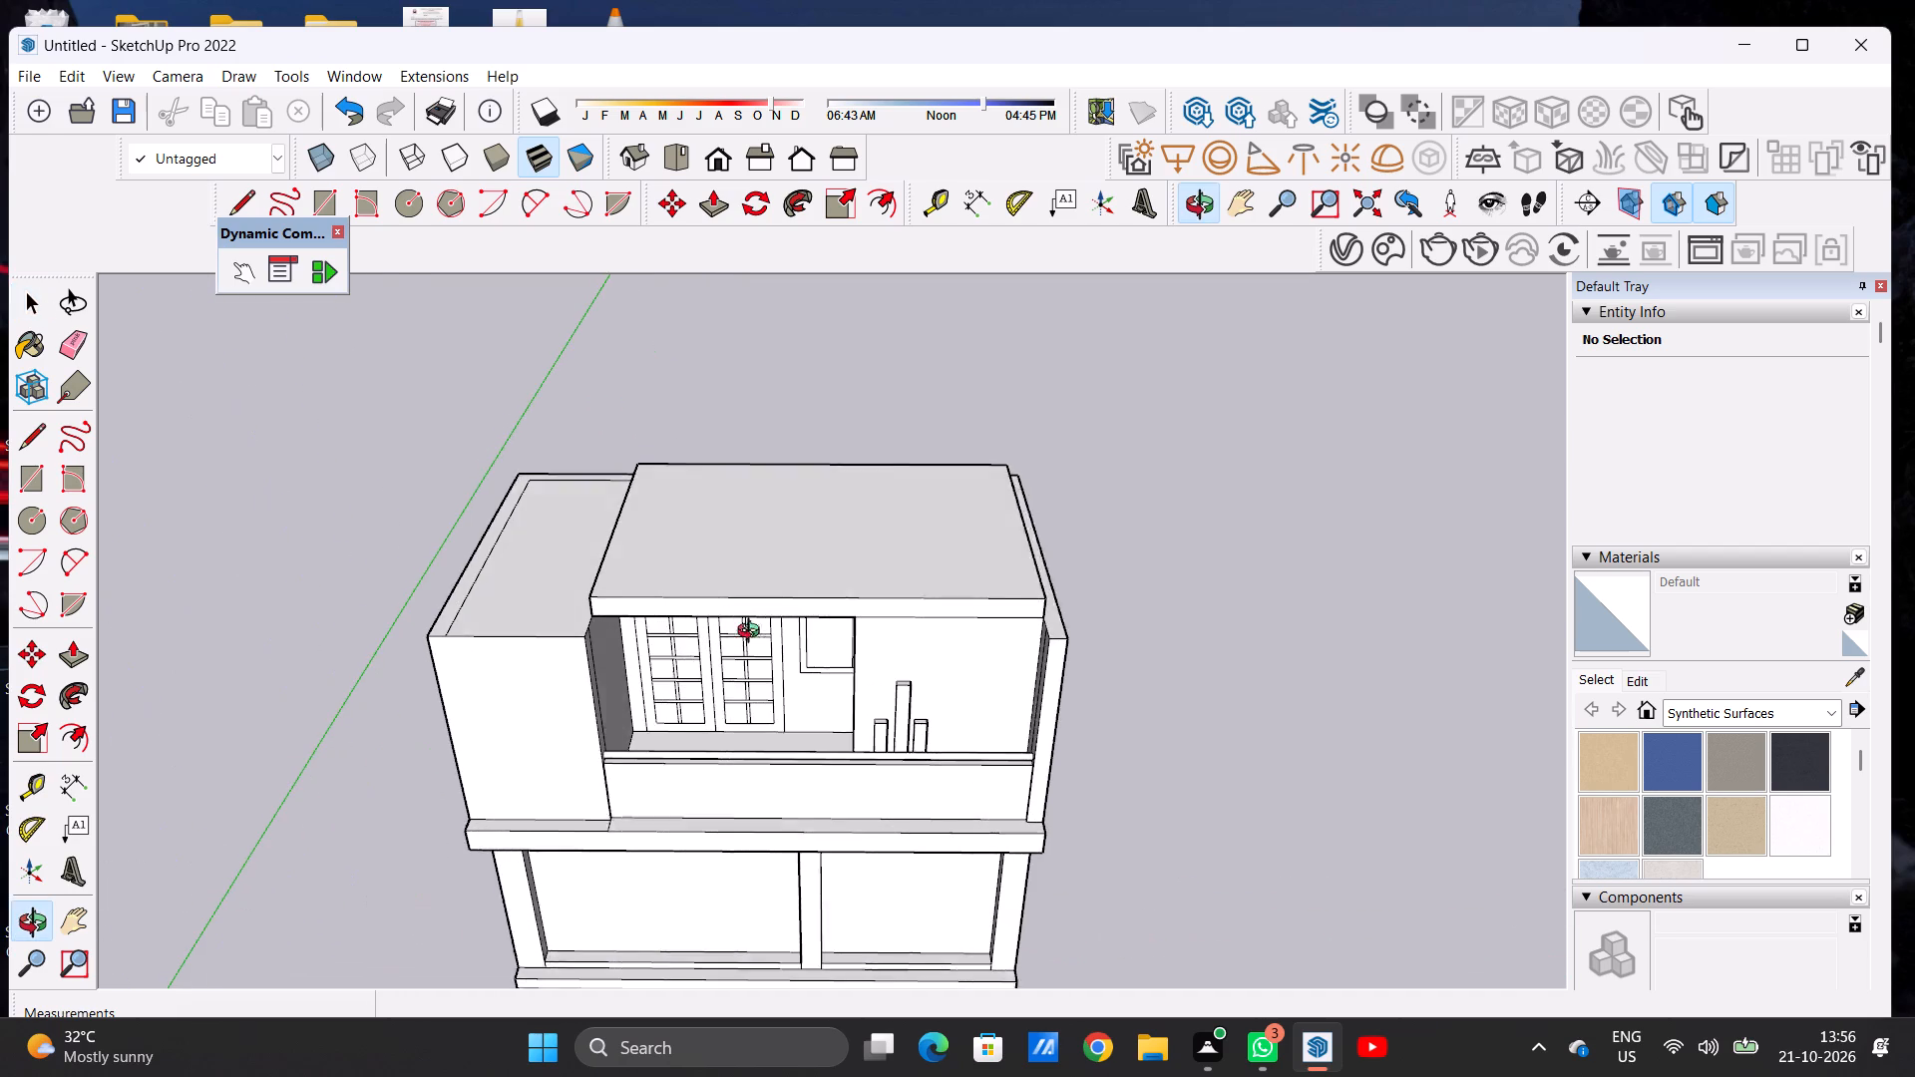
middle_click_drag(753, 633, 770, 607)
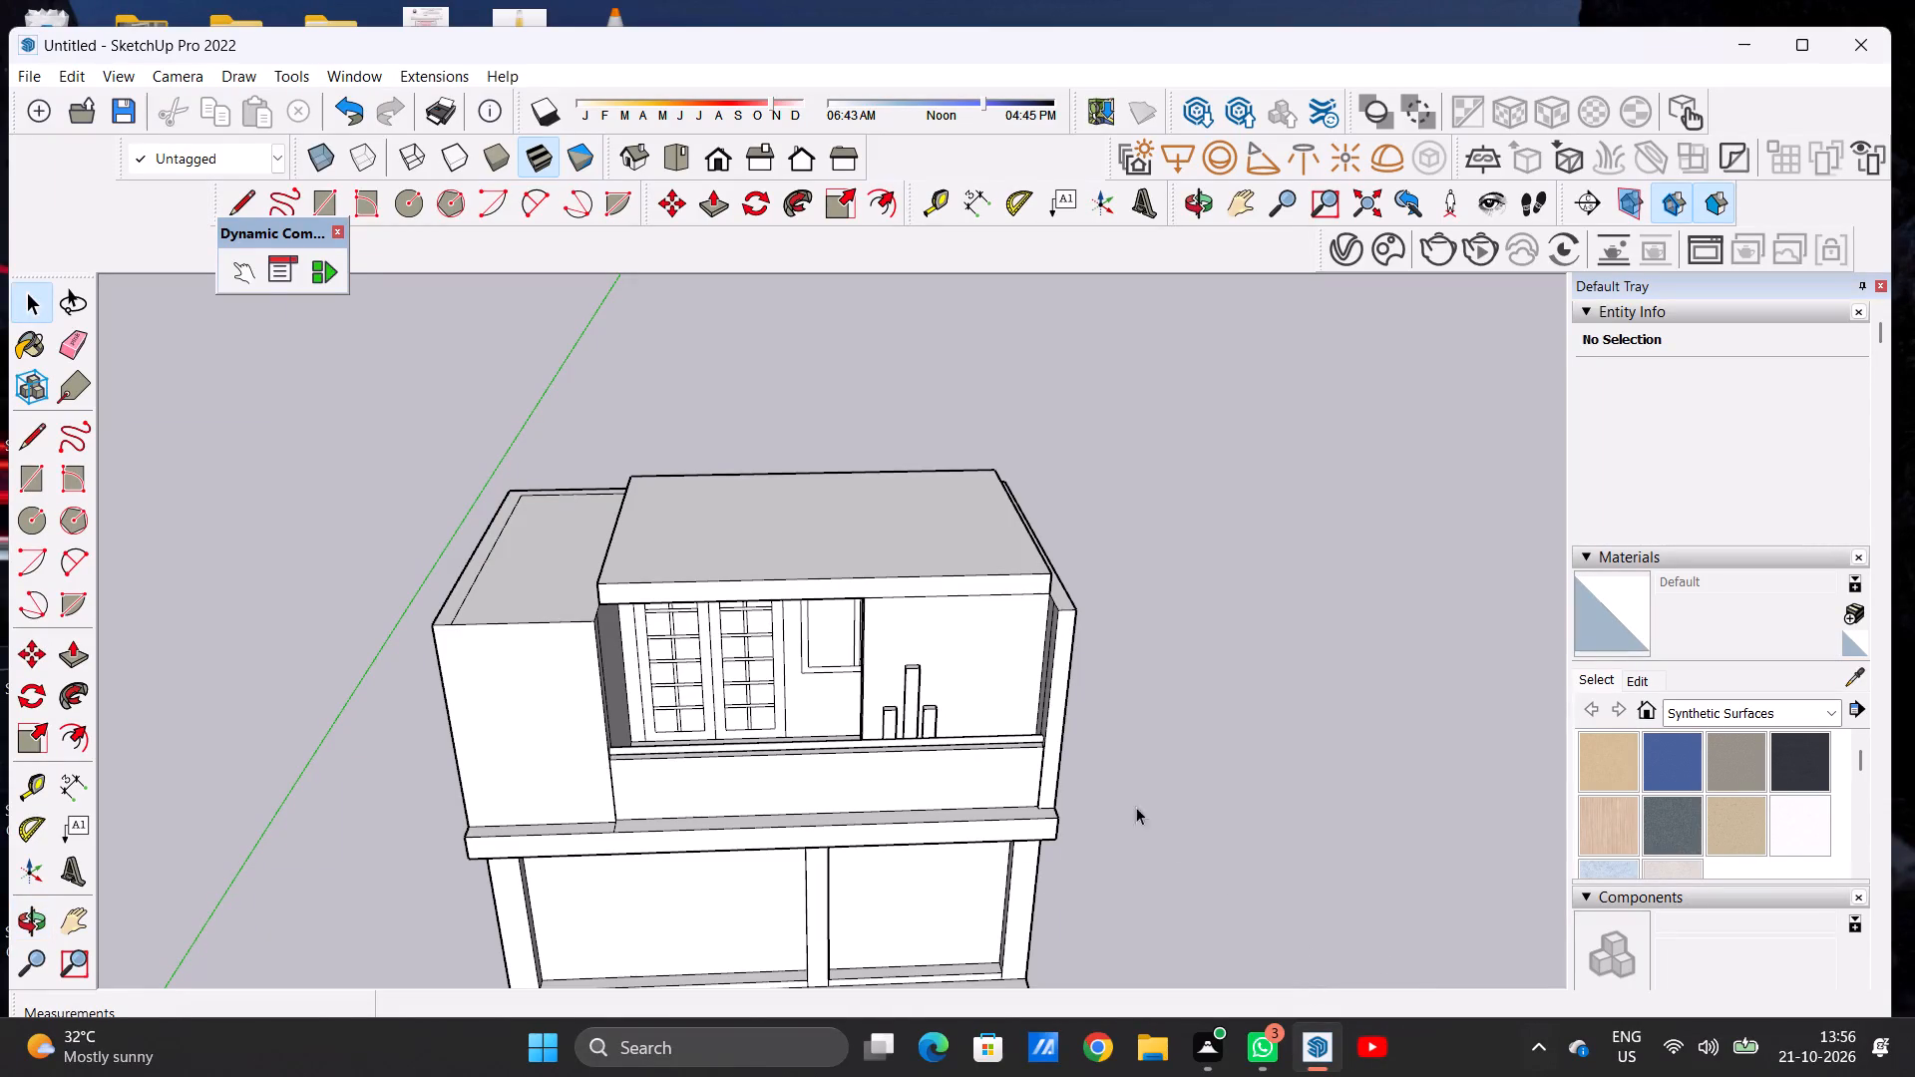
scroll(975, 623, "down", 8)
scroll(862, 716, "up", 4)
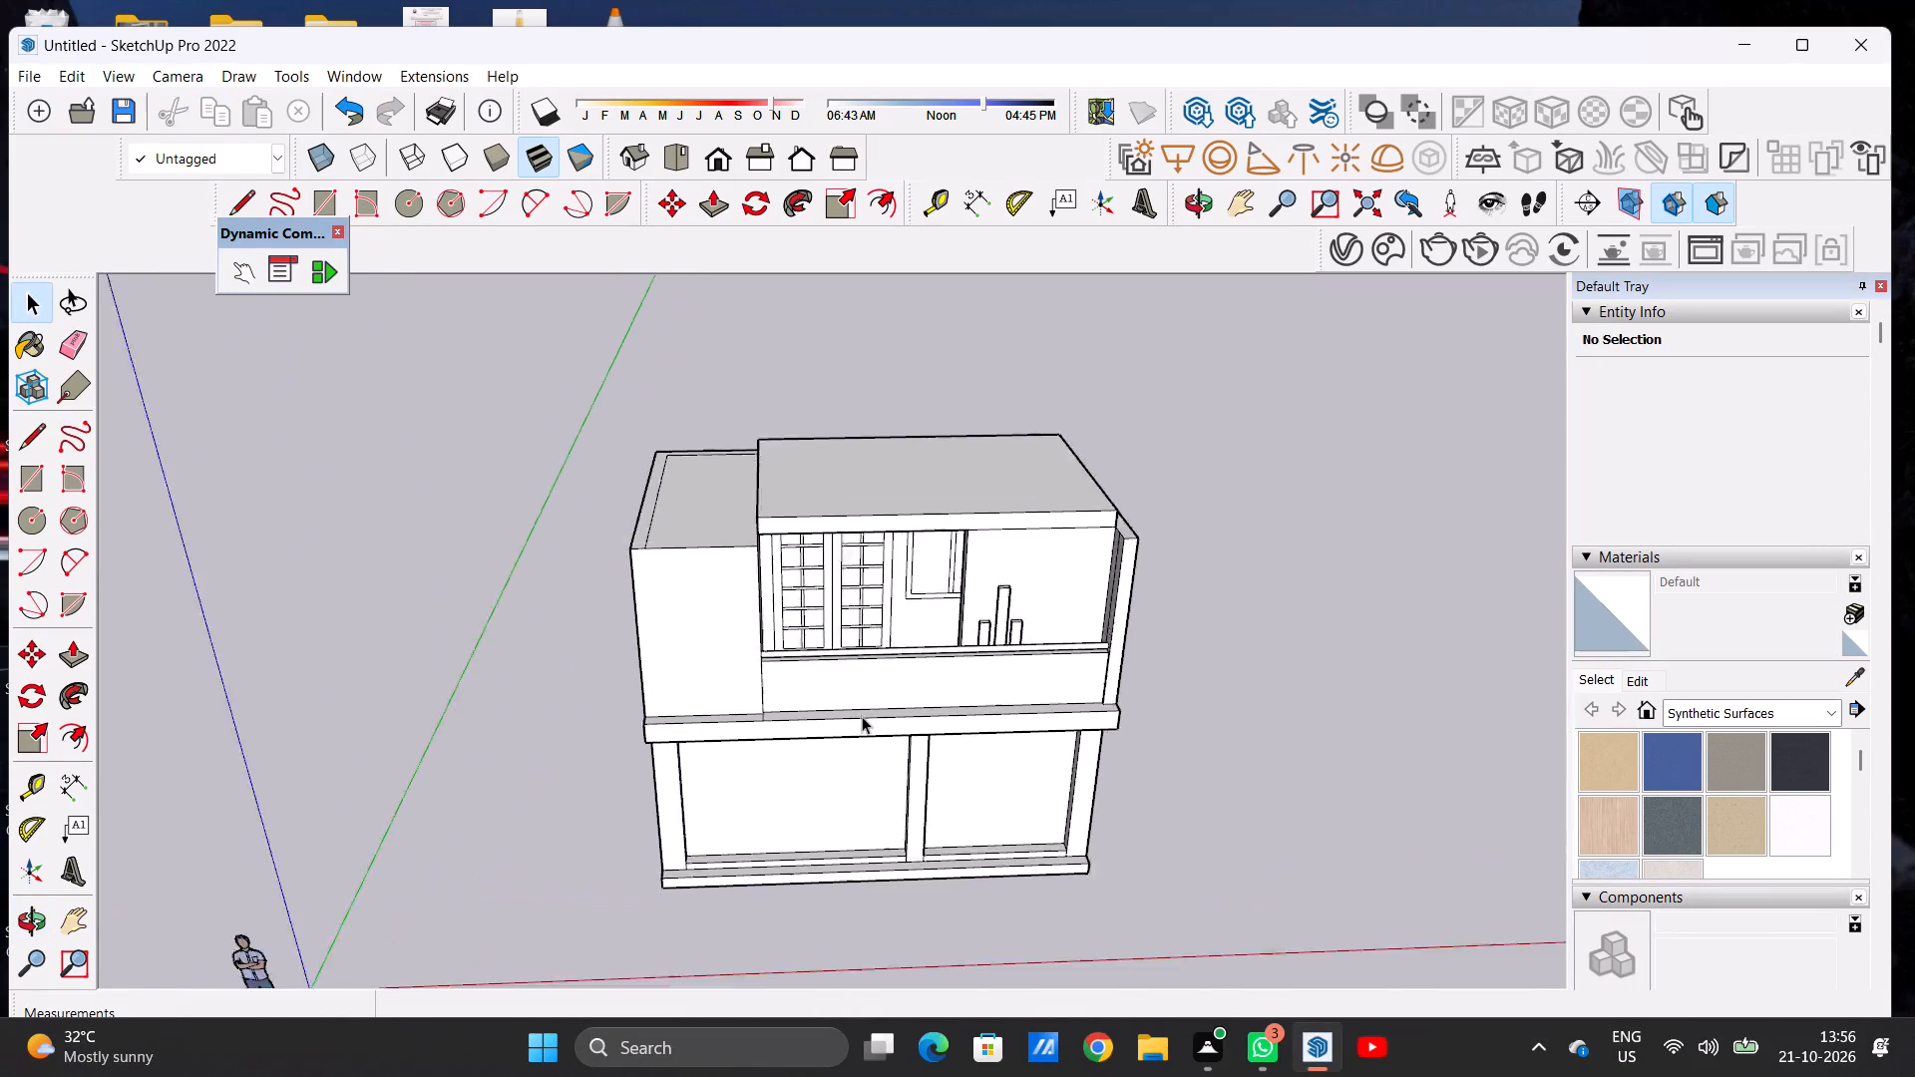
scroll(862, 716, "up", 2)
Examine the building's front elevation at eye level, then the balcony wall strips, door and window close up.
middle_click_drag(1003, 716, 874, 513)
scroll(998, 662, "down", 4)
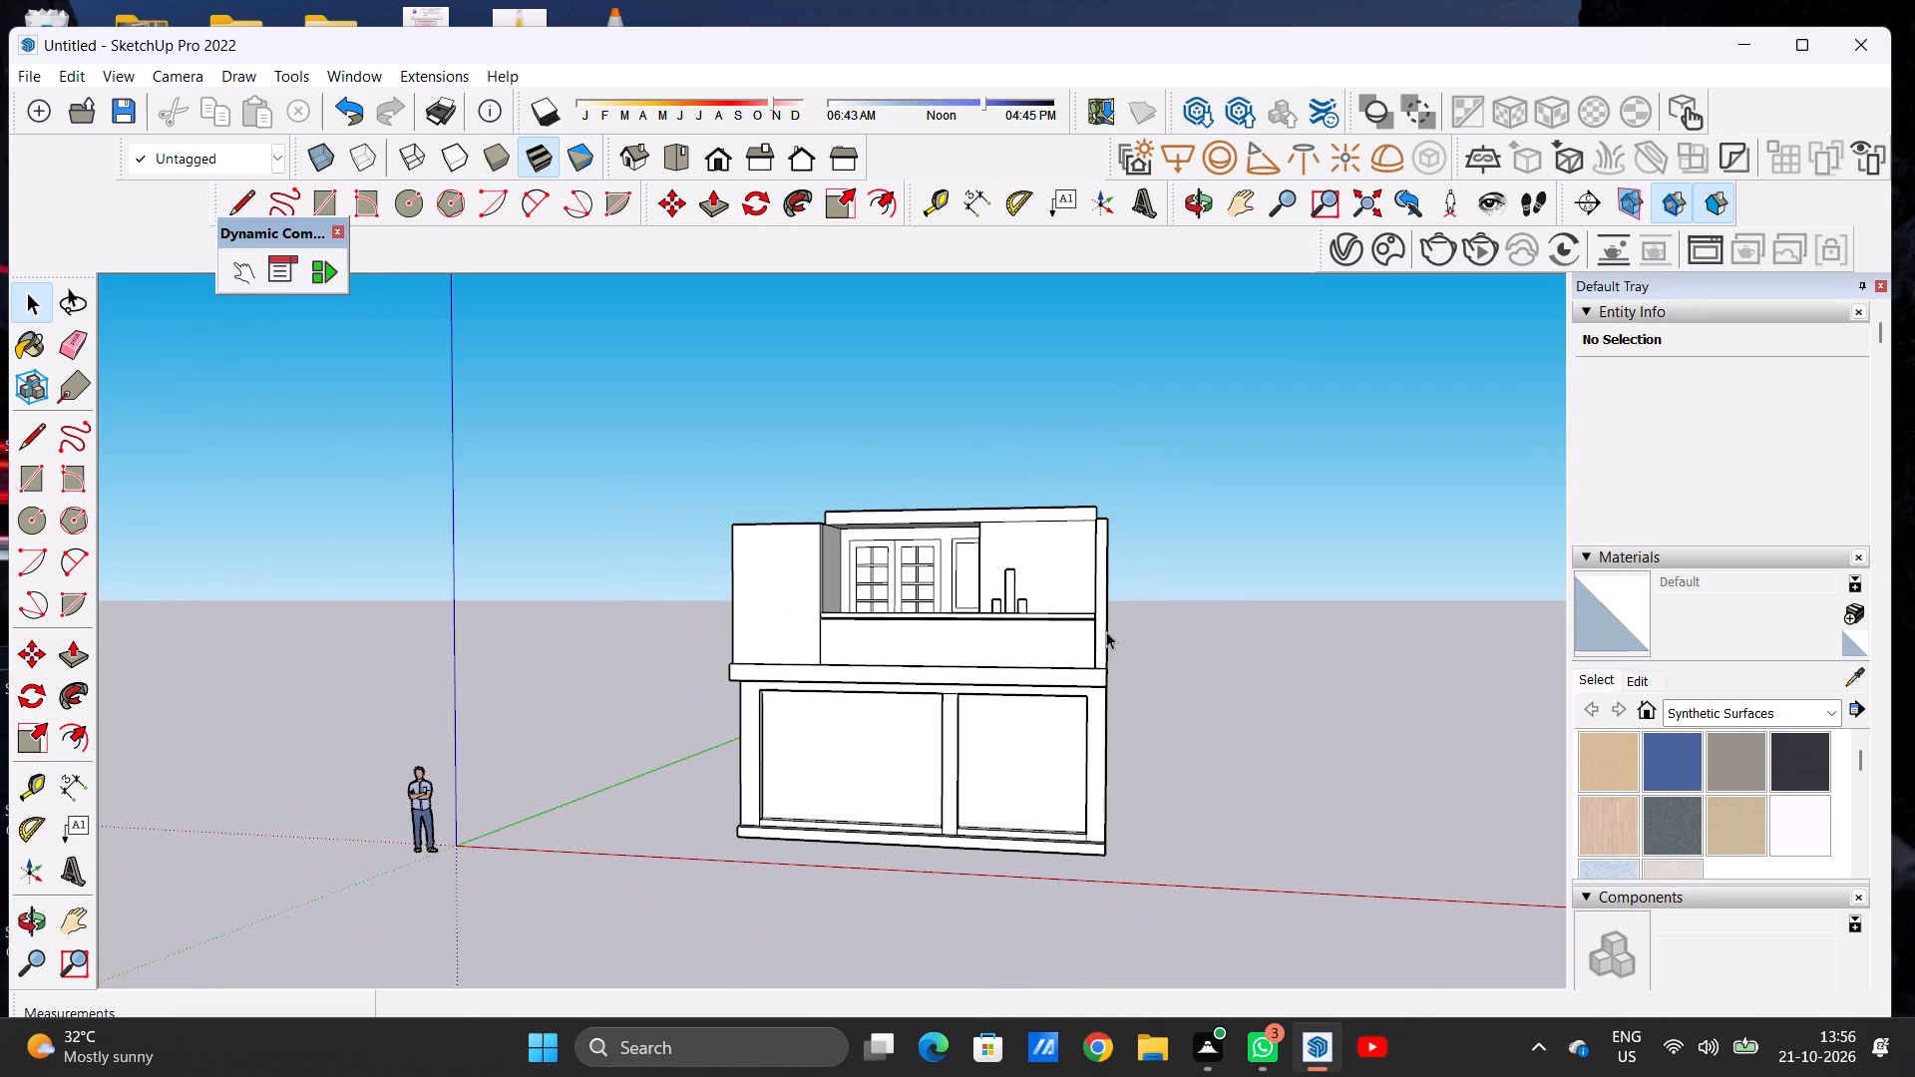
scroll(1106, 631, "down", 1)
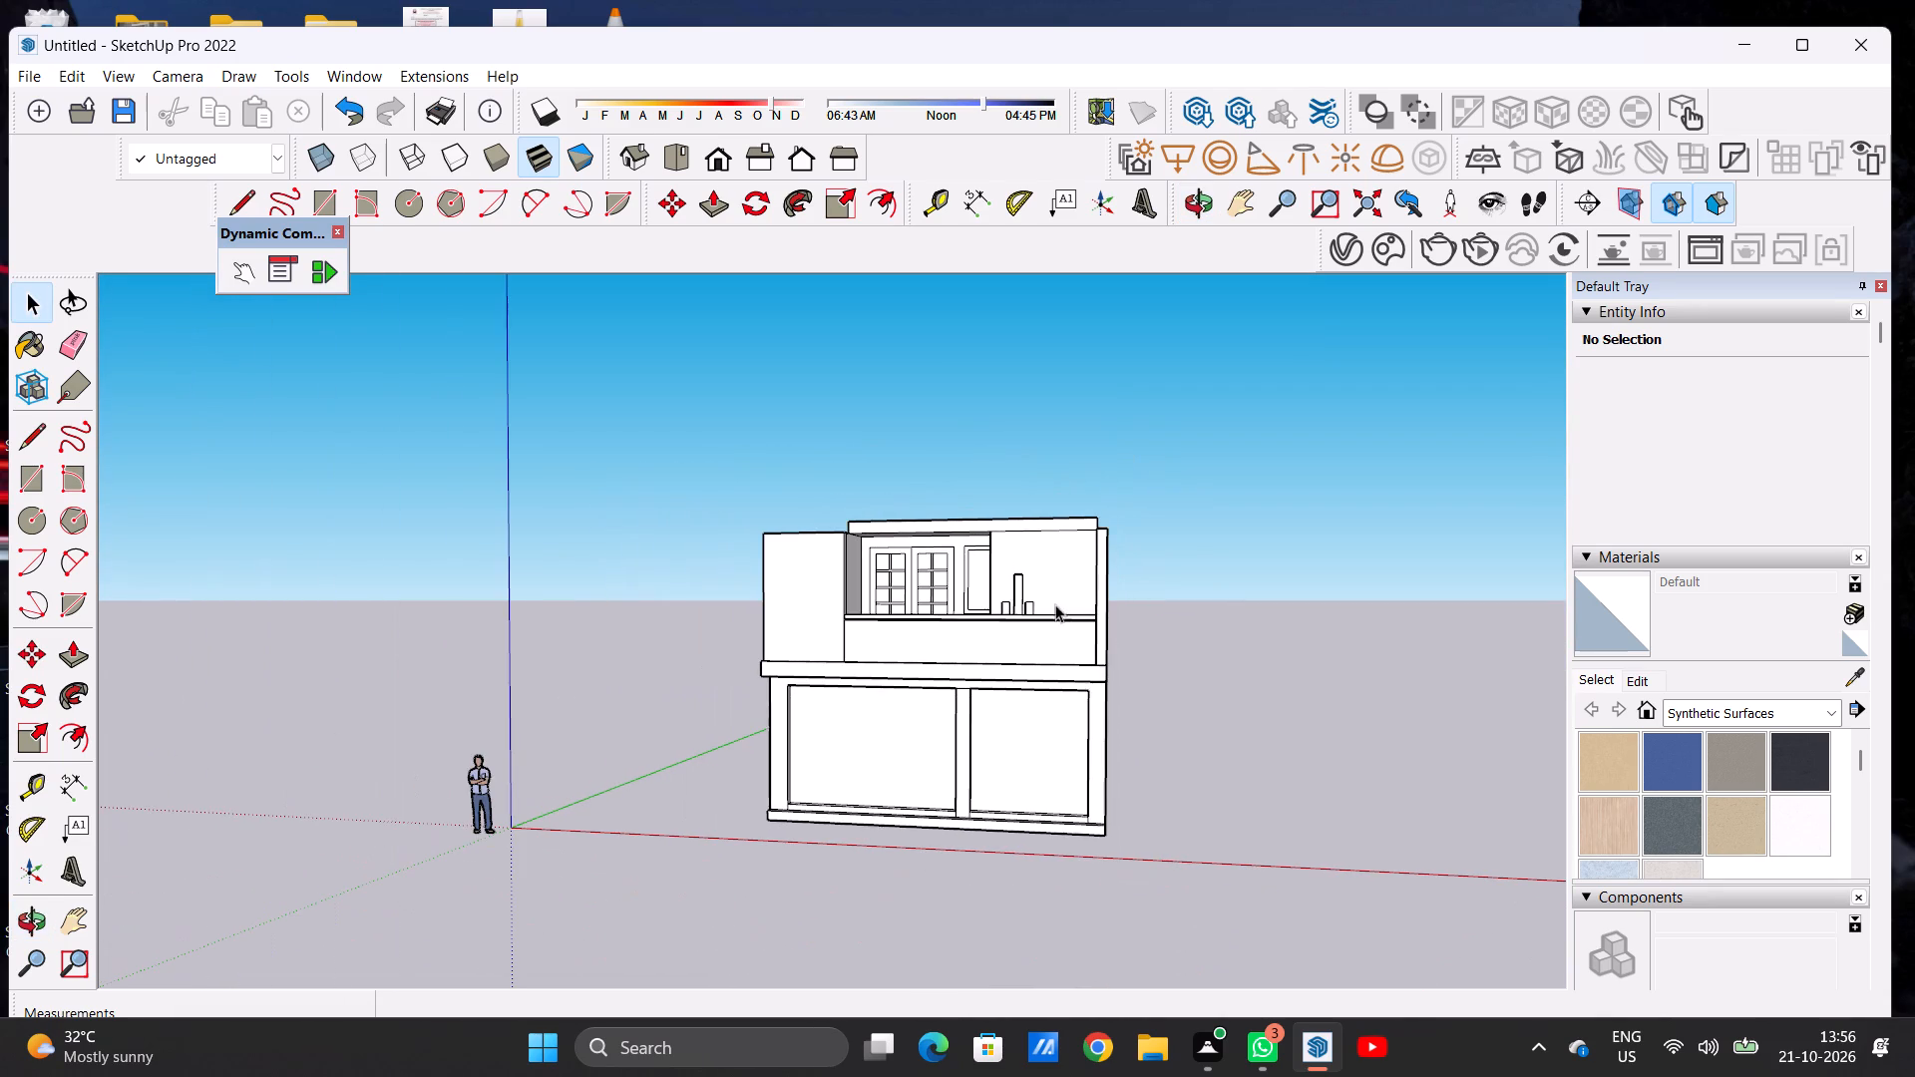
scroll(1000, 548, "up", 4)
scroll(991, 548, "down", 1)
scroll(986, 549, "up", 1)
middle_click_drag(788, 603, 805, 660)
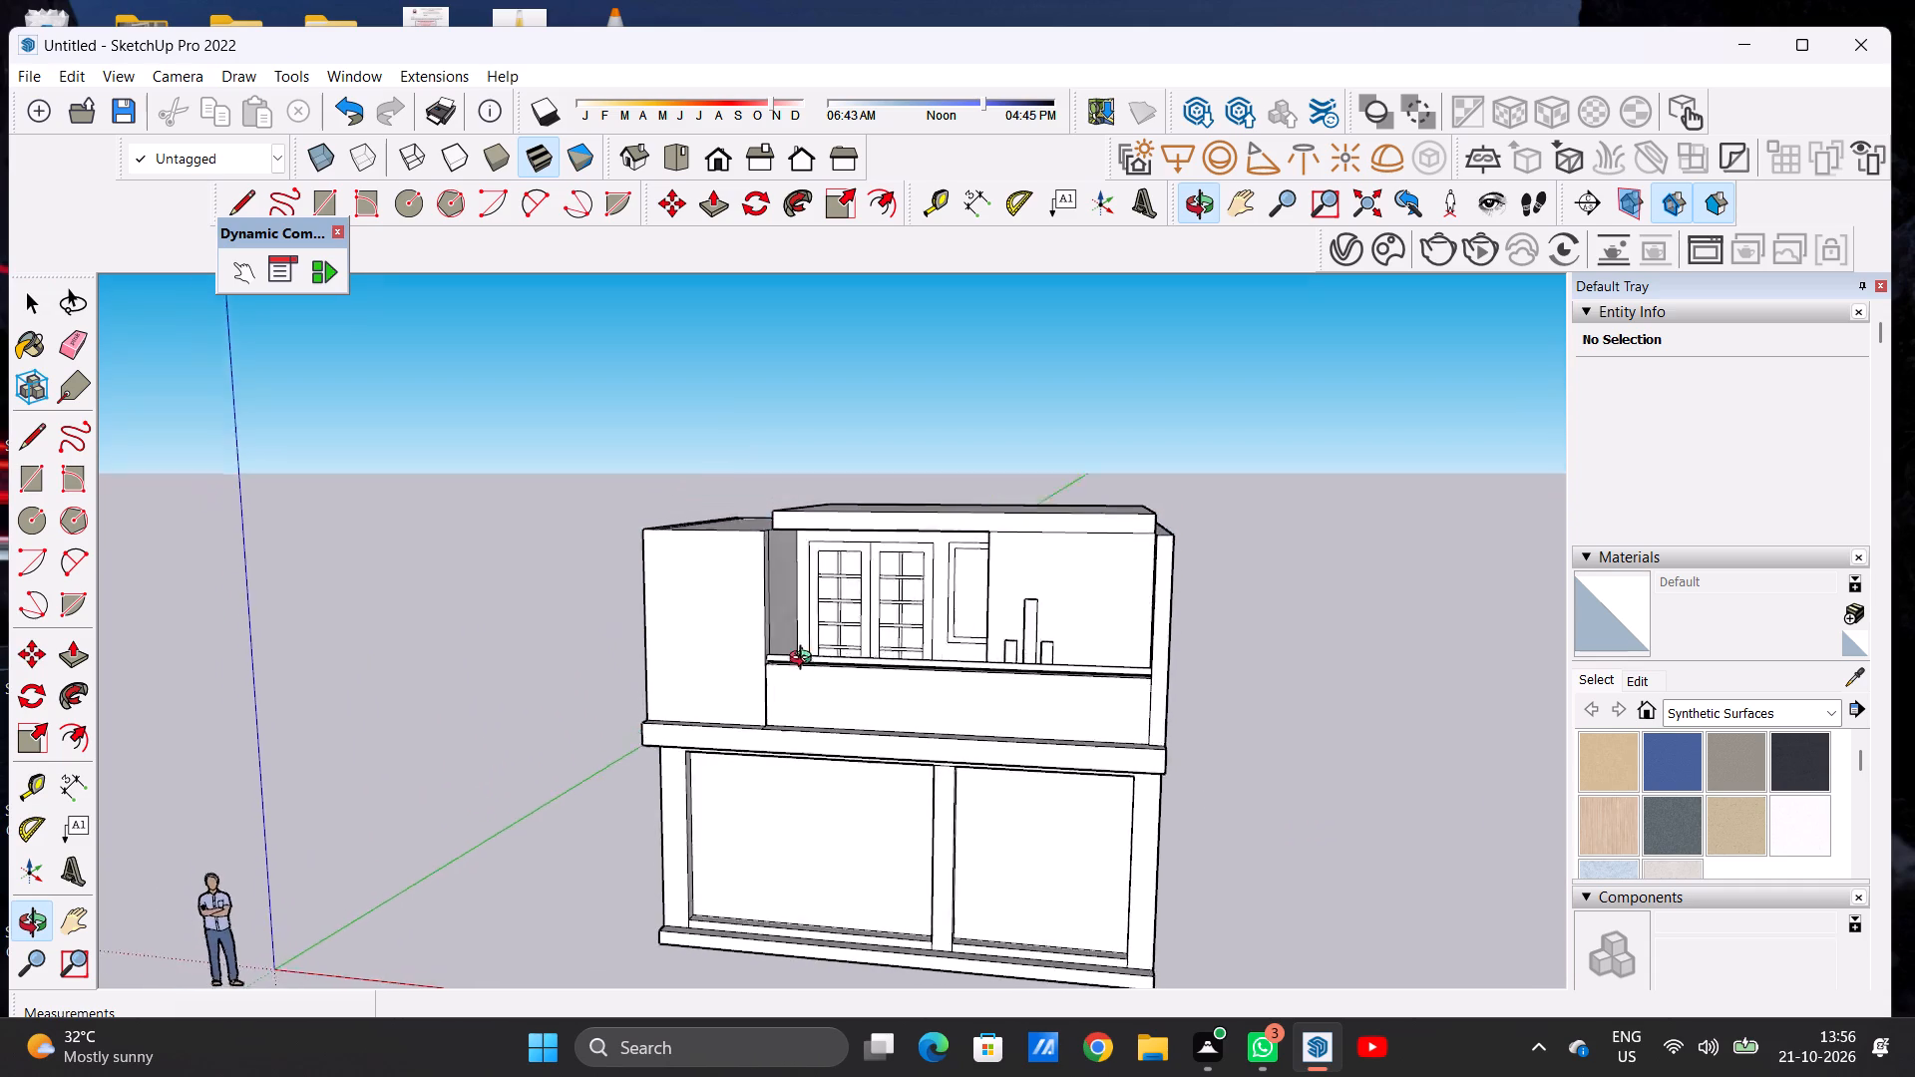
middle_click_drag(805, 660, 900, 683)
middle_click_drag(900, 679, 896, 623)
middle_click(896, 622)
middle_click(887, 617)
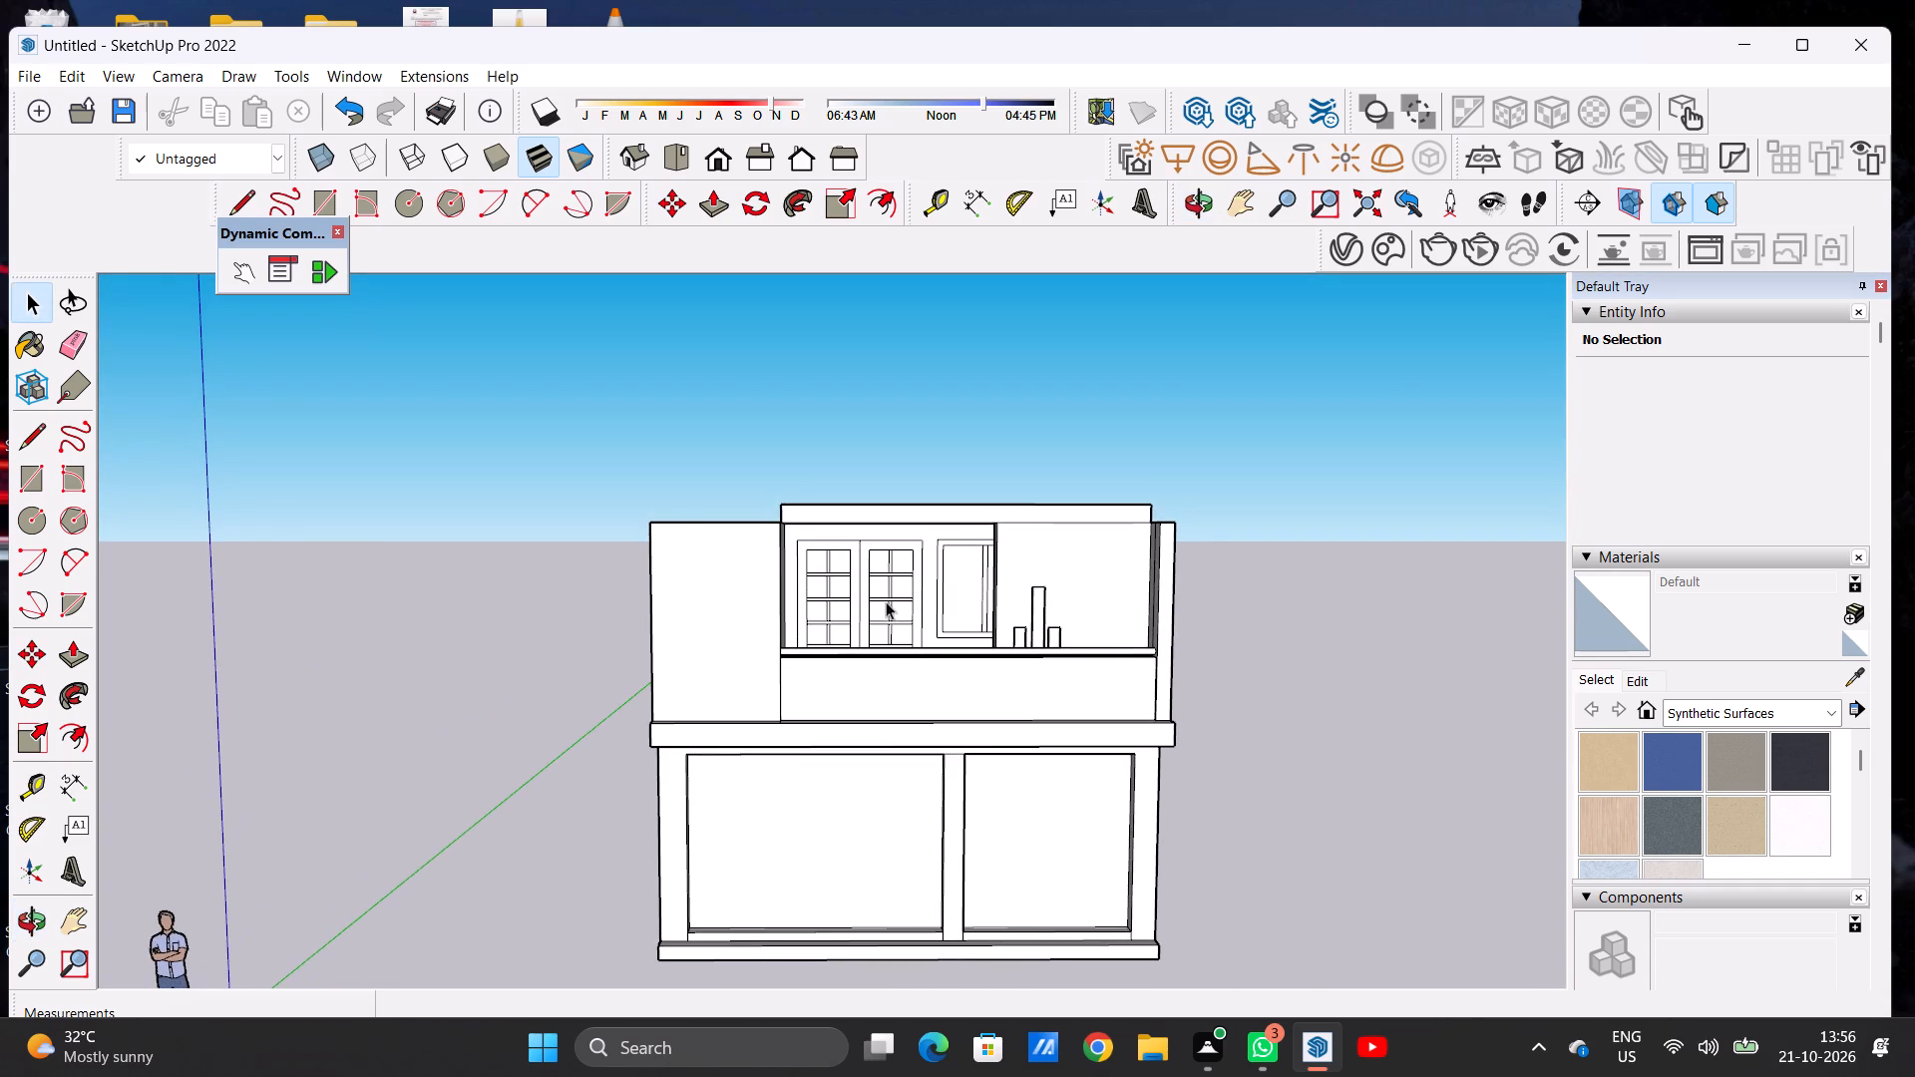
scroll(886, 601, "down", 5)
scroll(979, 605, "up", 5)
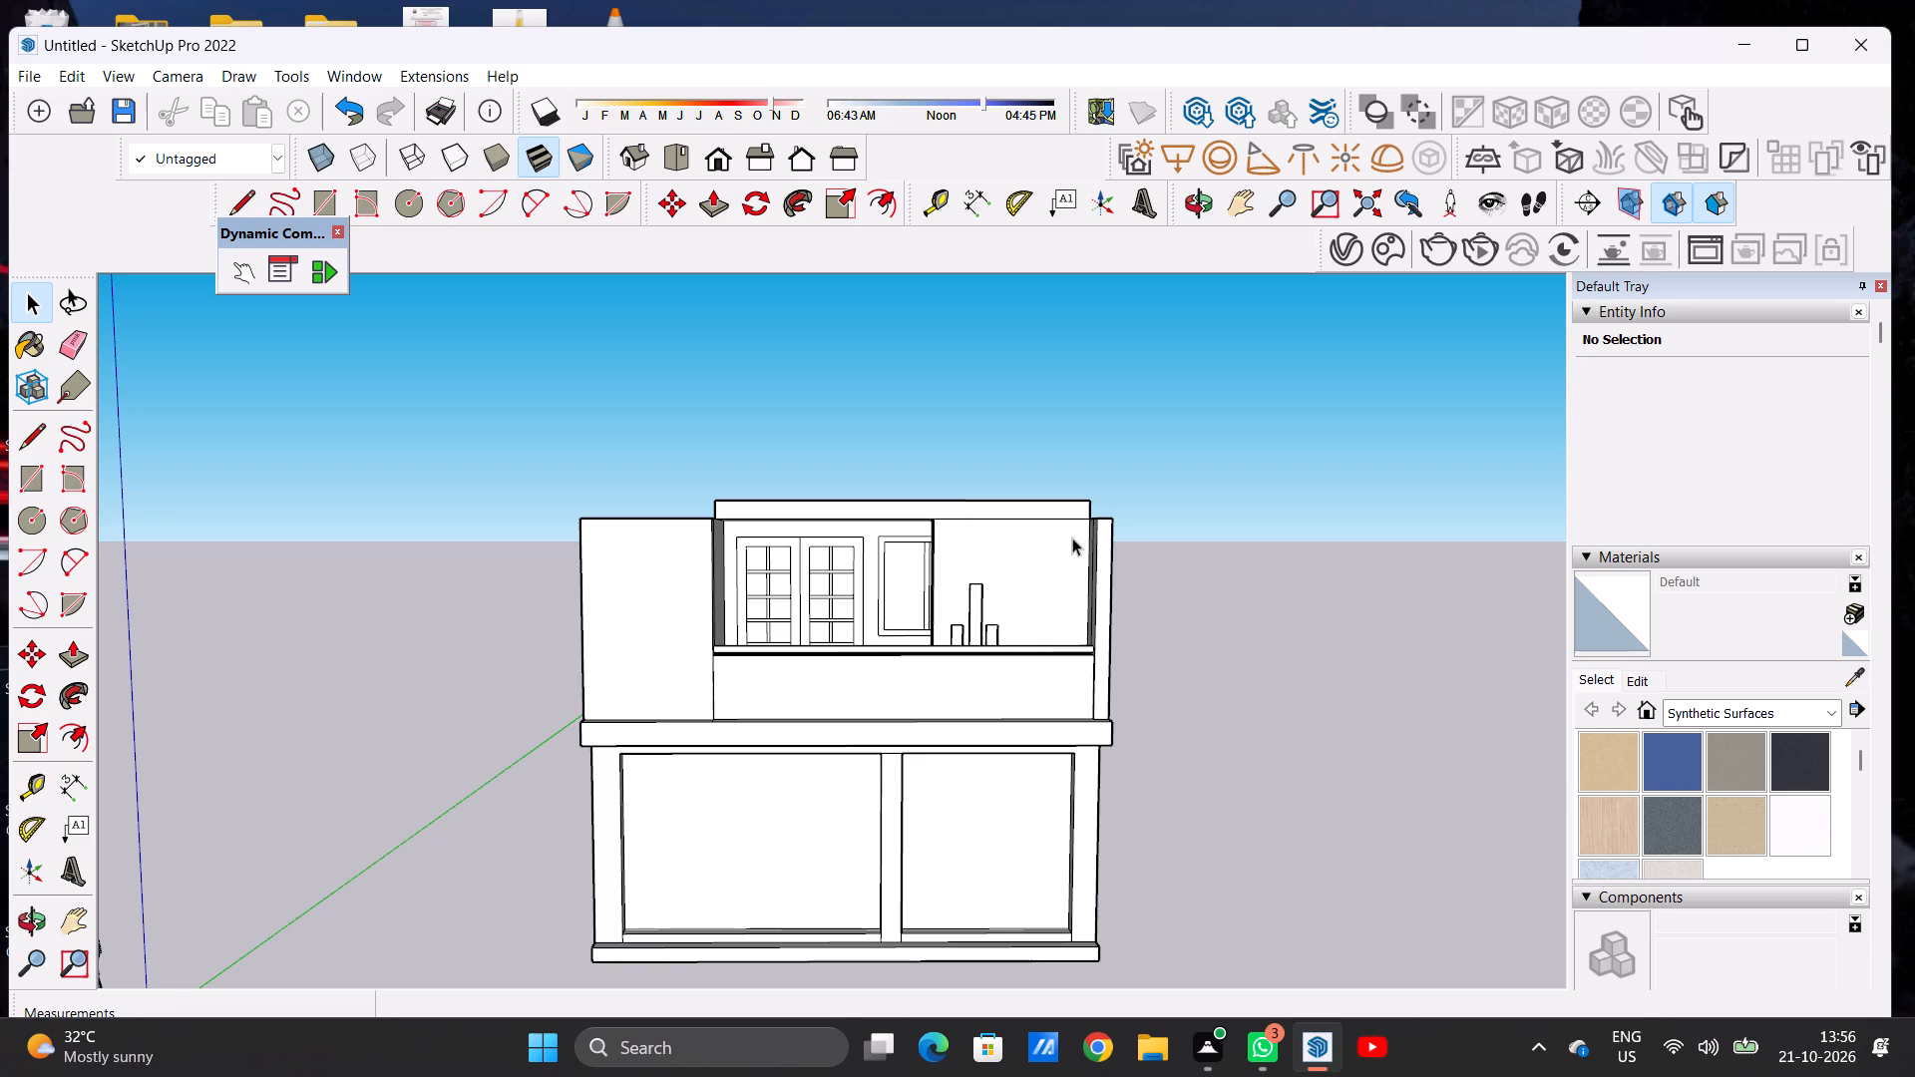
scroll(1072, 538, "down", 4)
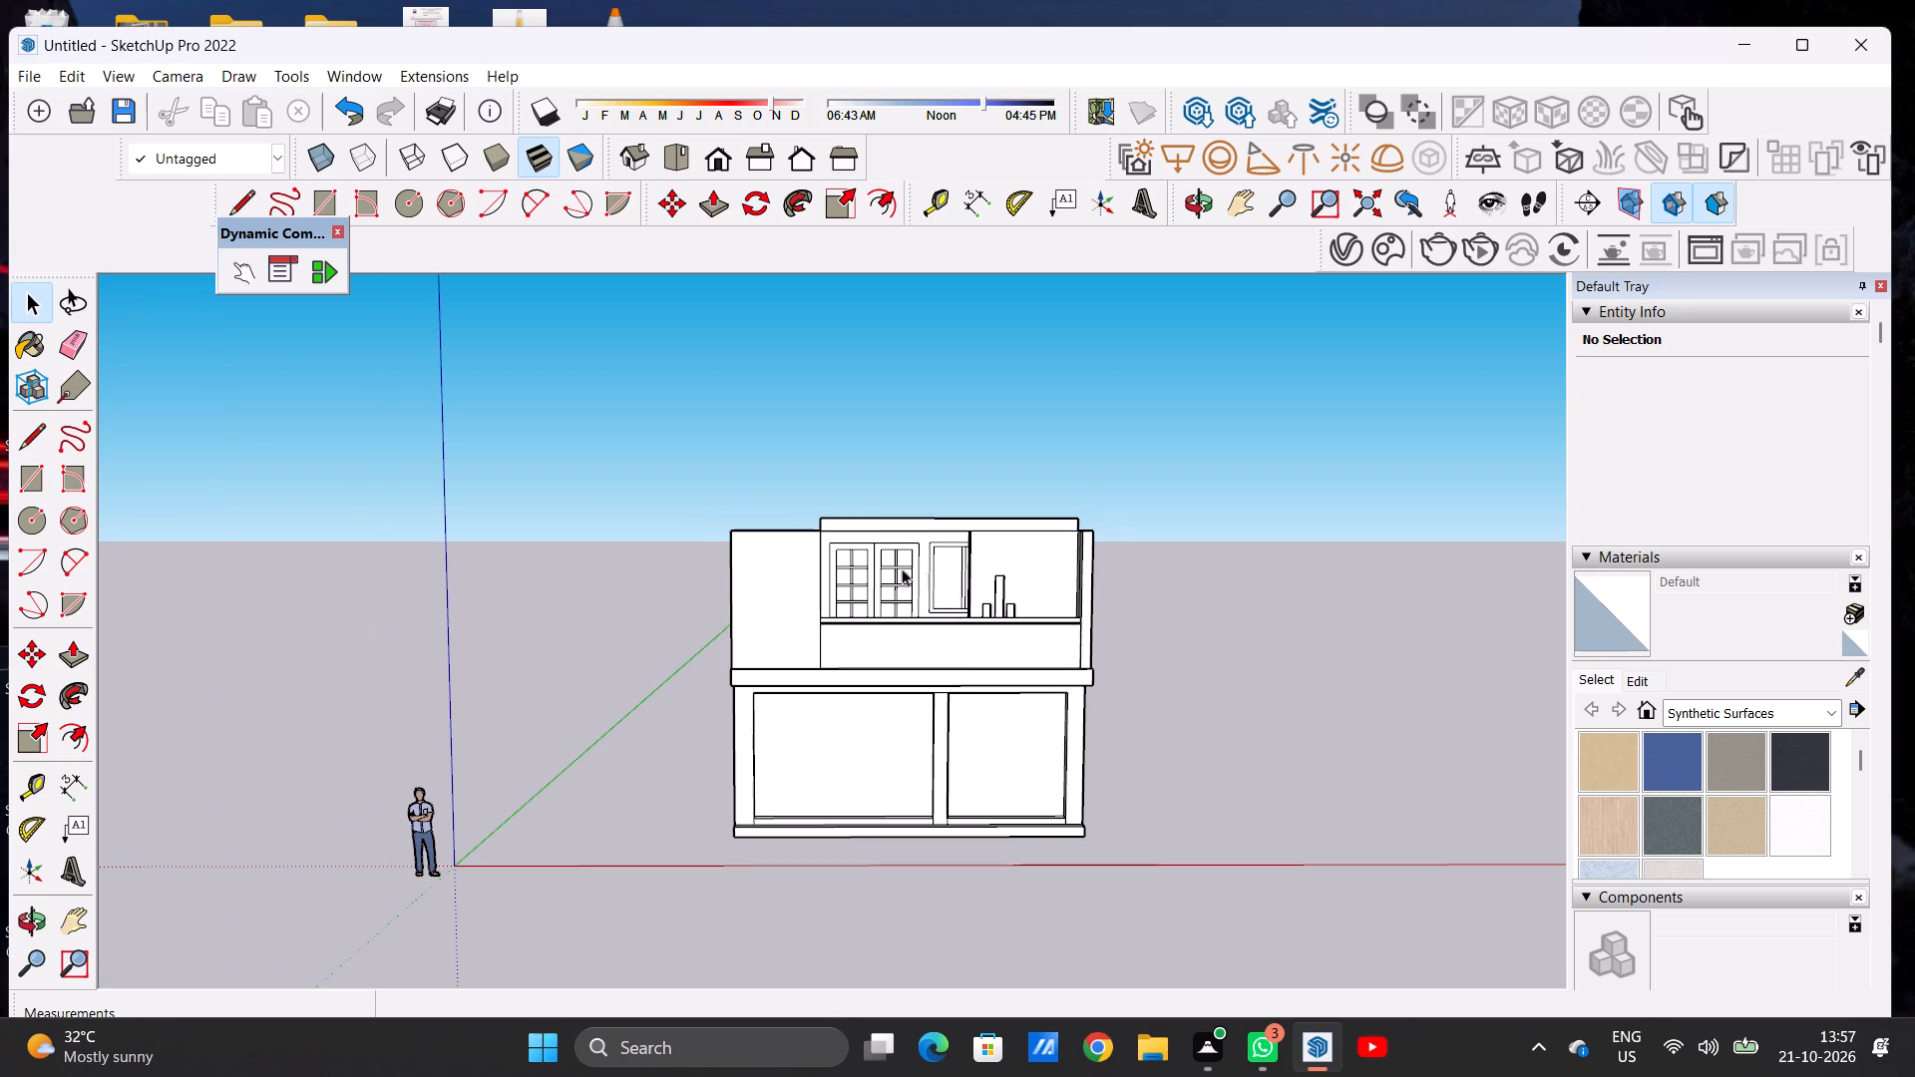
scroll(996, 584, "up", 3)
middle_click_drag(915, 620, 889, 653)
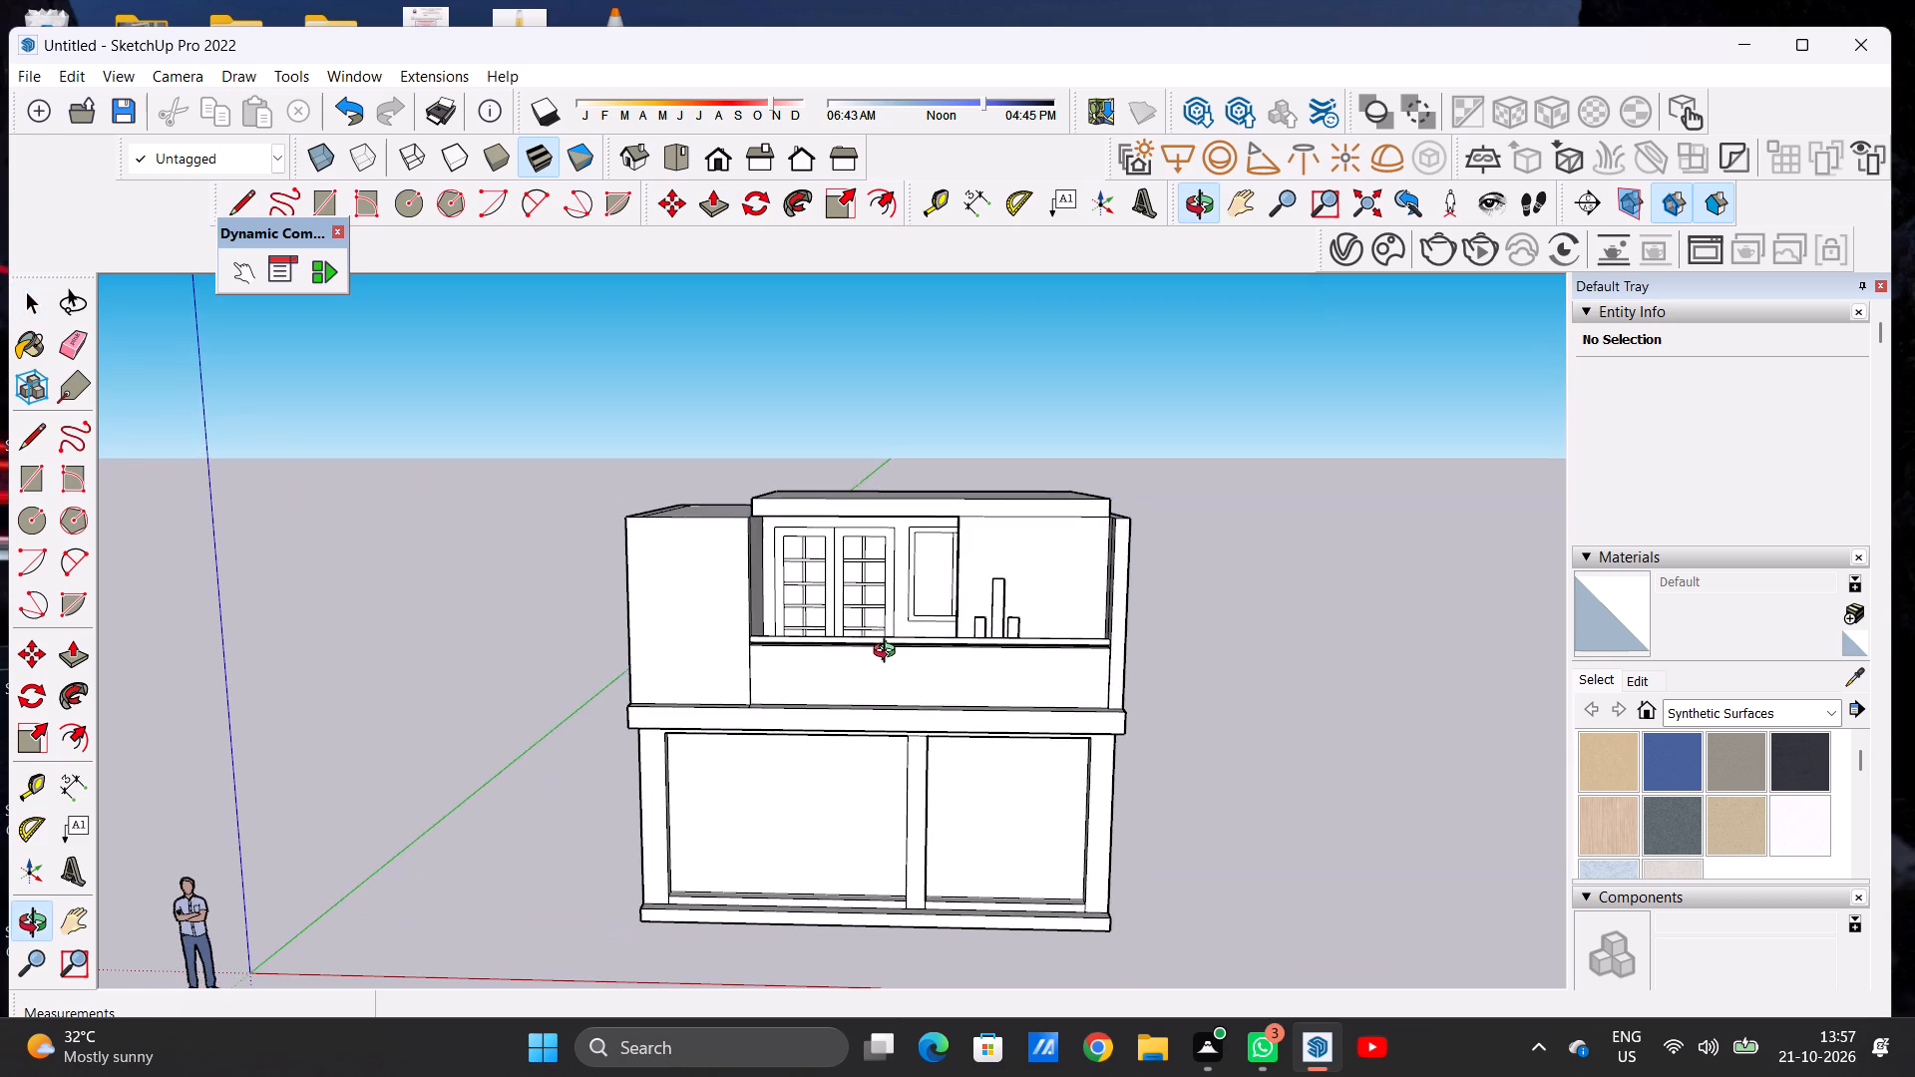
middle_click_drag(889, 653, 874, 640)
scroll(990, 619, "up", 6)
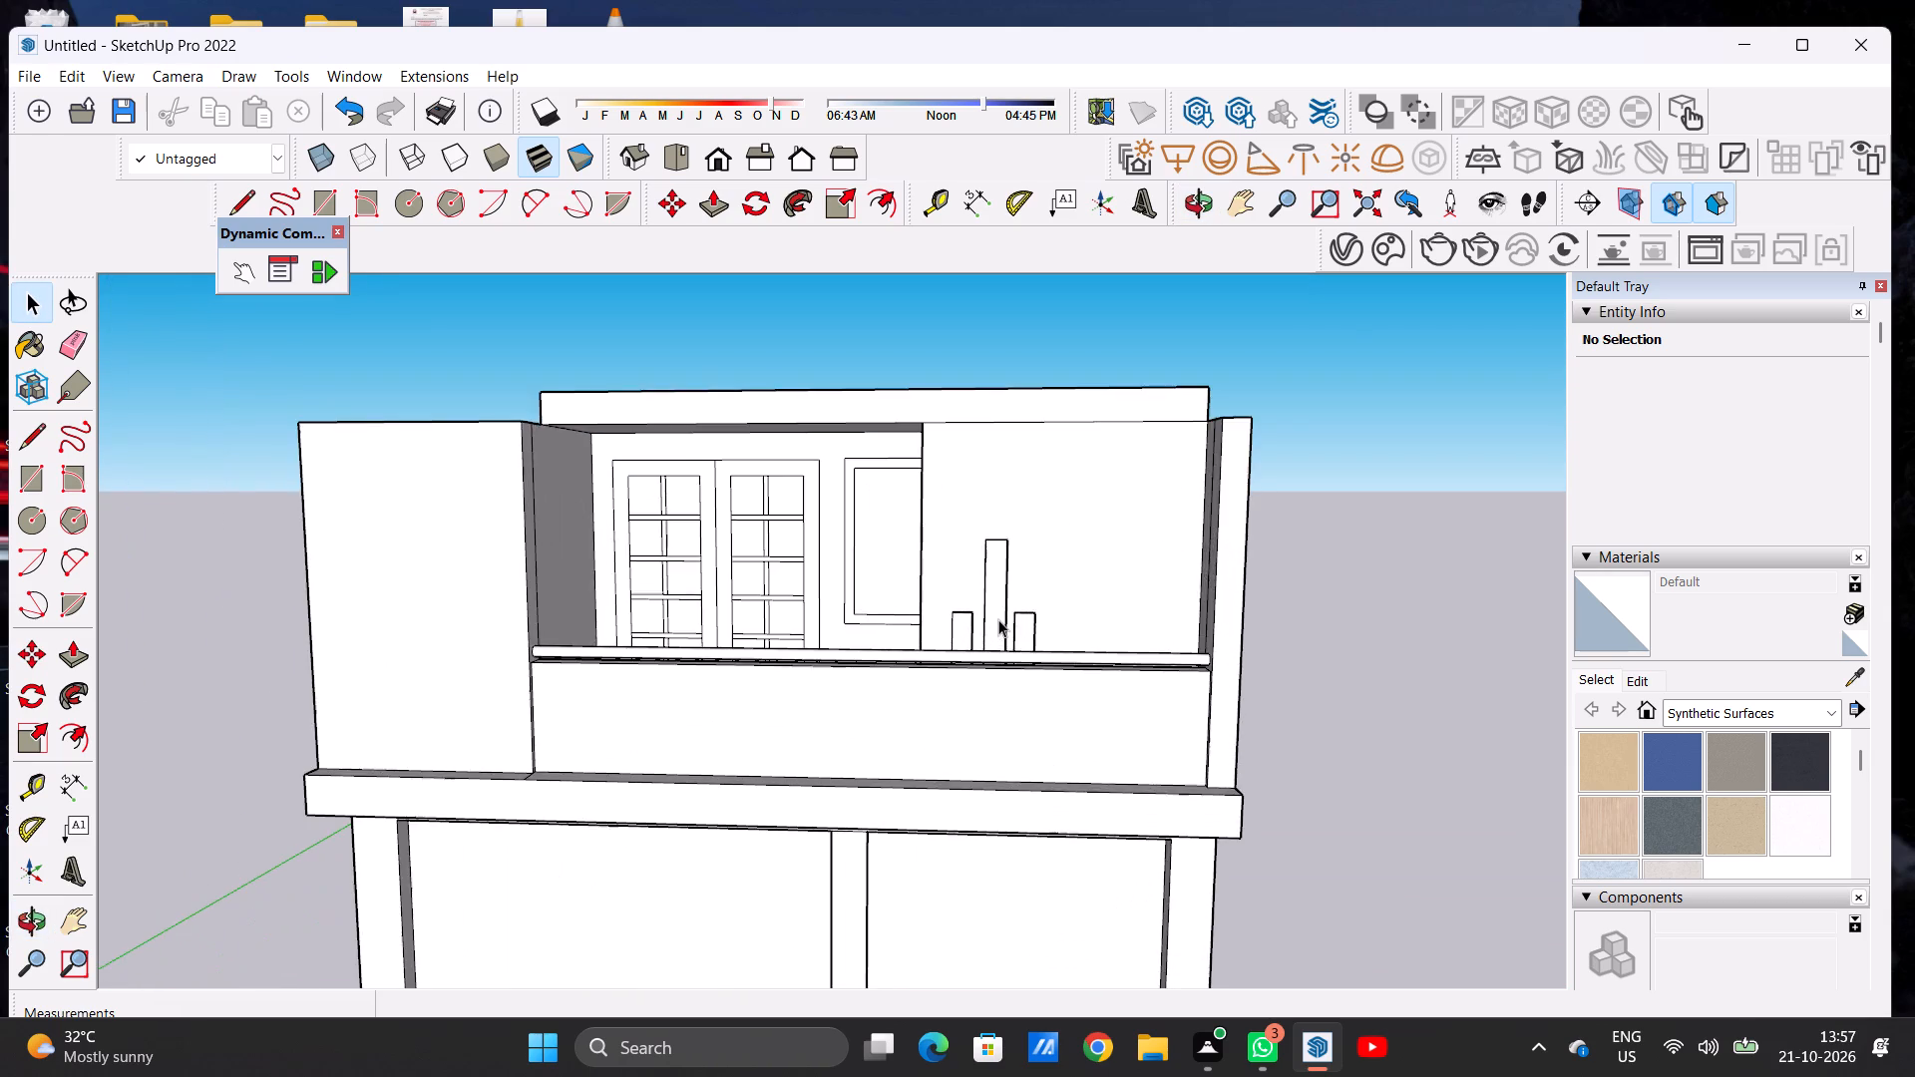
scroll(1001, 619, "up", 5)
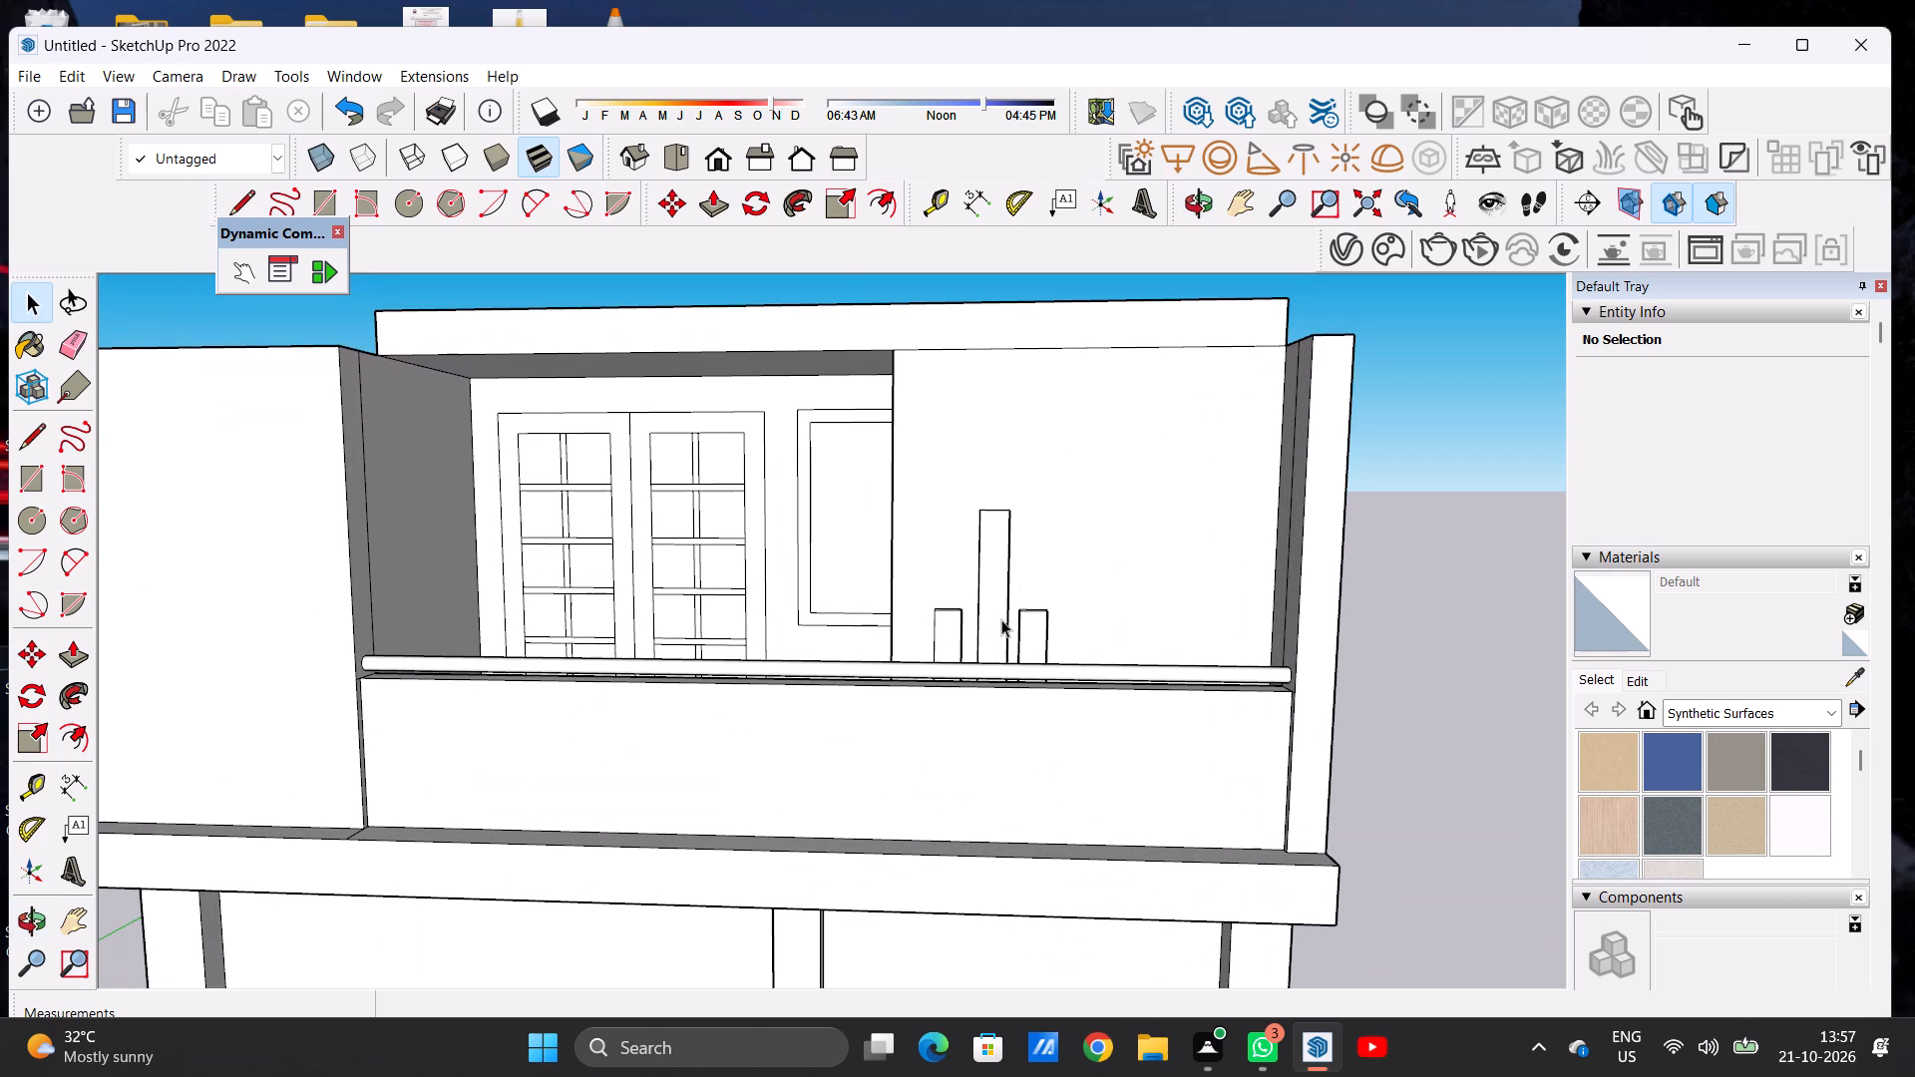
scroll(888, 547, "down", 3)
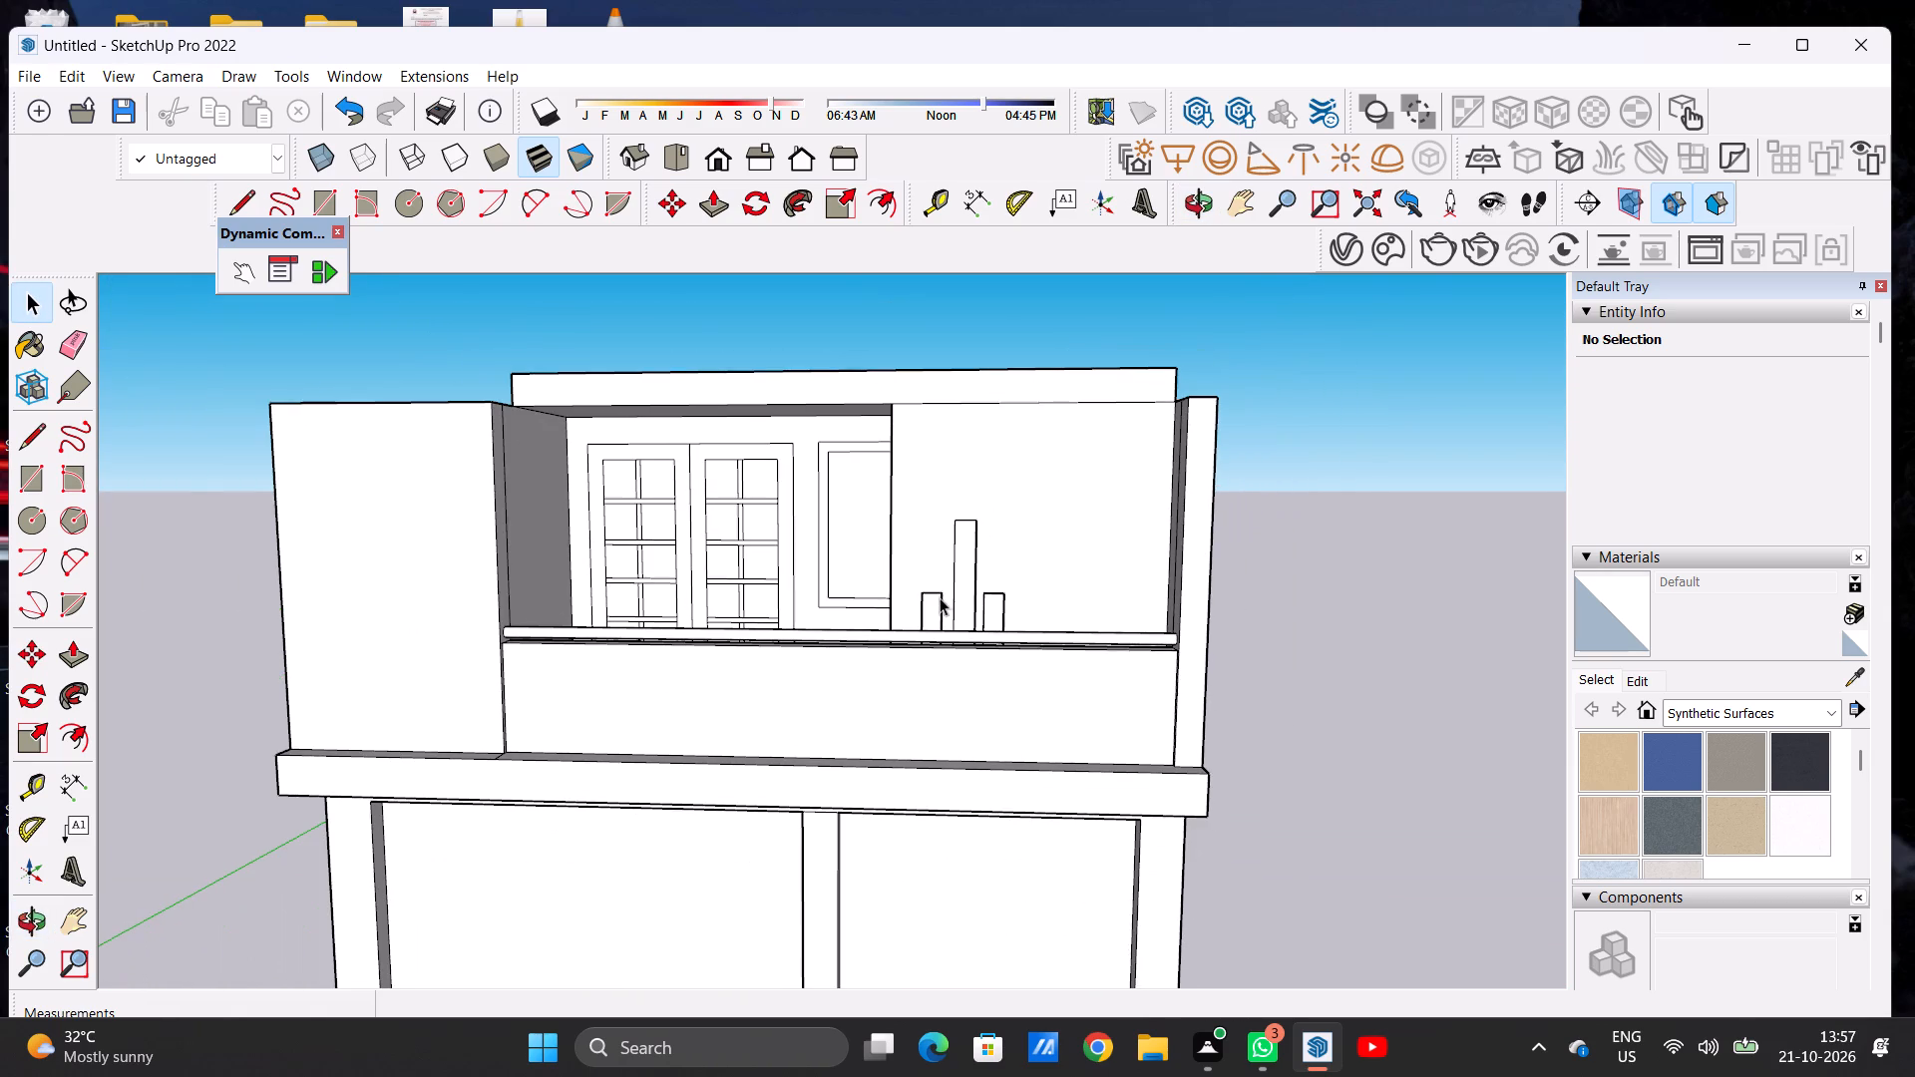
scroll(946, 614, "up", 5)
scroll(912, 600, "down", 4)
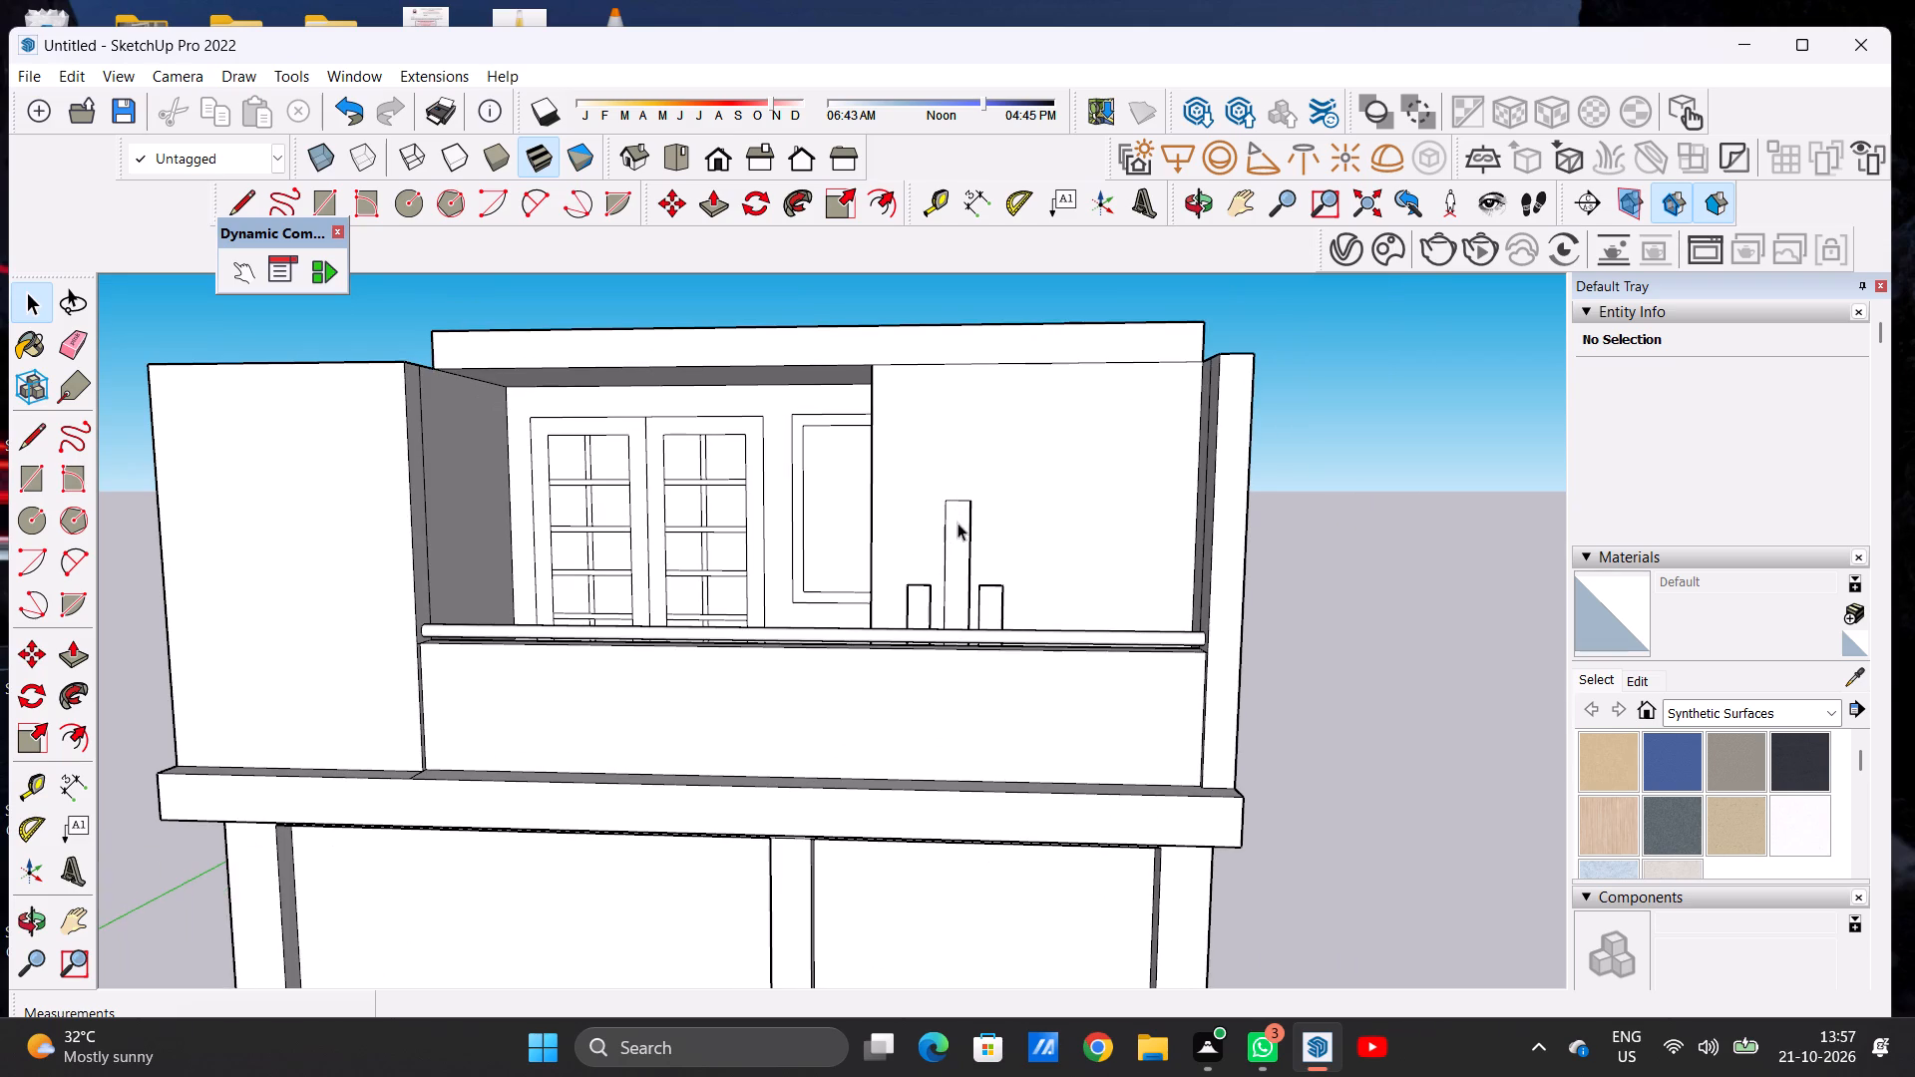
Push/Pull the top face of the tall middle strip on the balcony wall upward about 7 3/4".
middle_click_drag(957, 526, 706, 672)
scroll(816, 587, "up", 5)
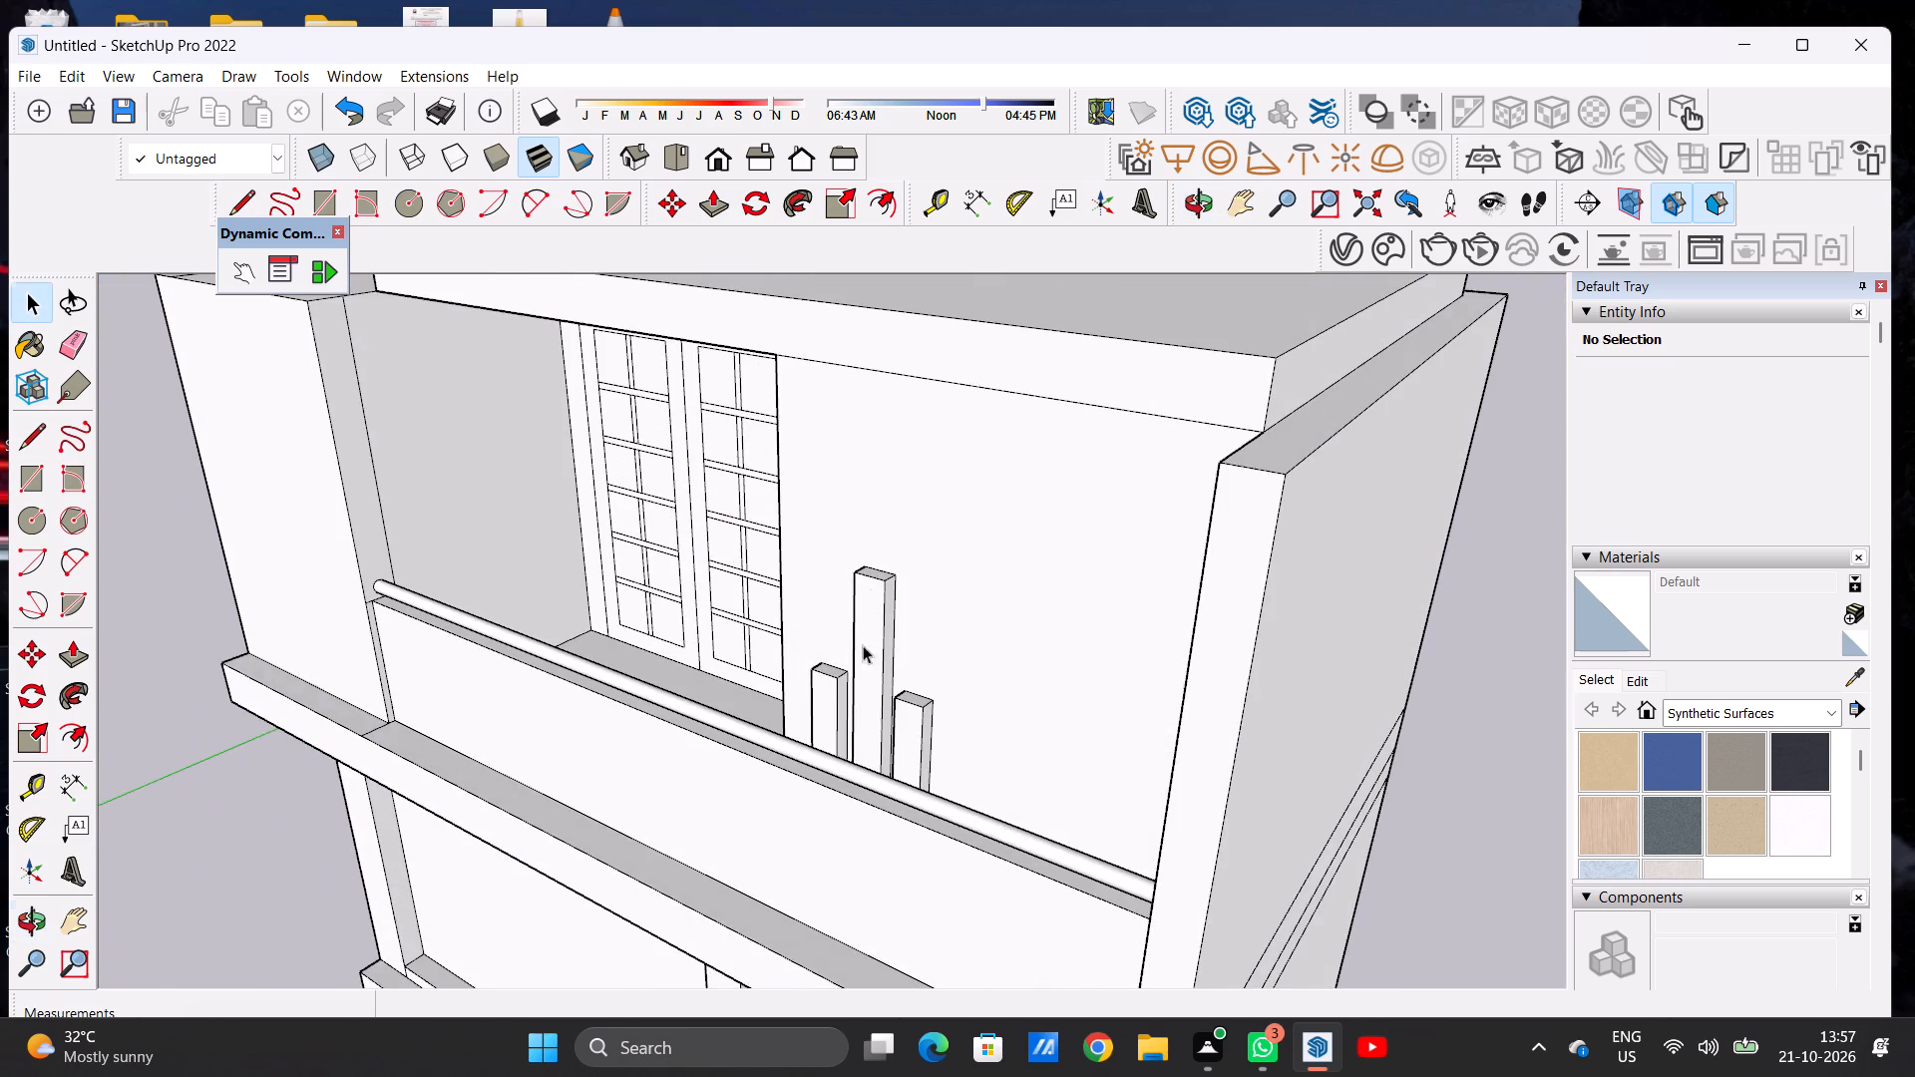
middle_click_drag(861, 651, 823, 714)
scroll(852, 642, "up", 4)
key("p")
scroll(866, 603, "up", 5)
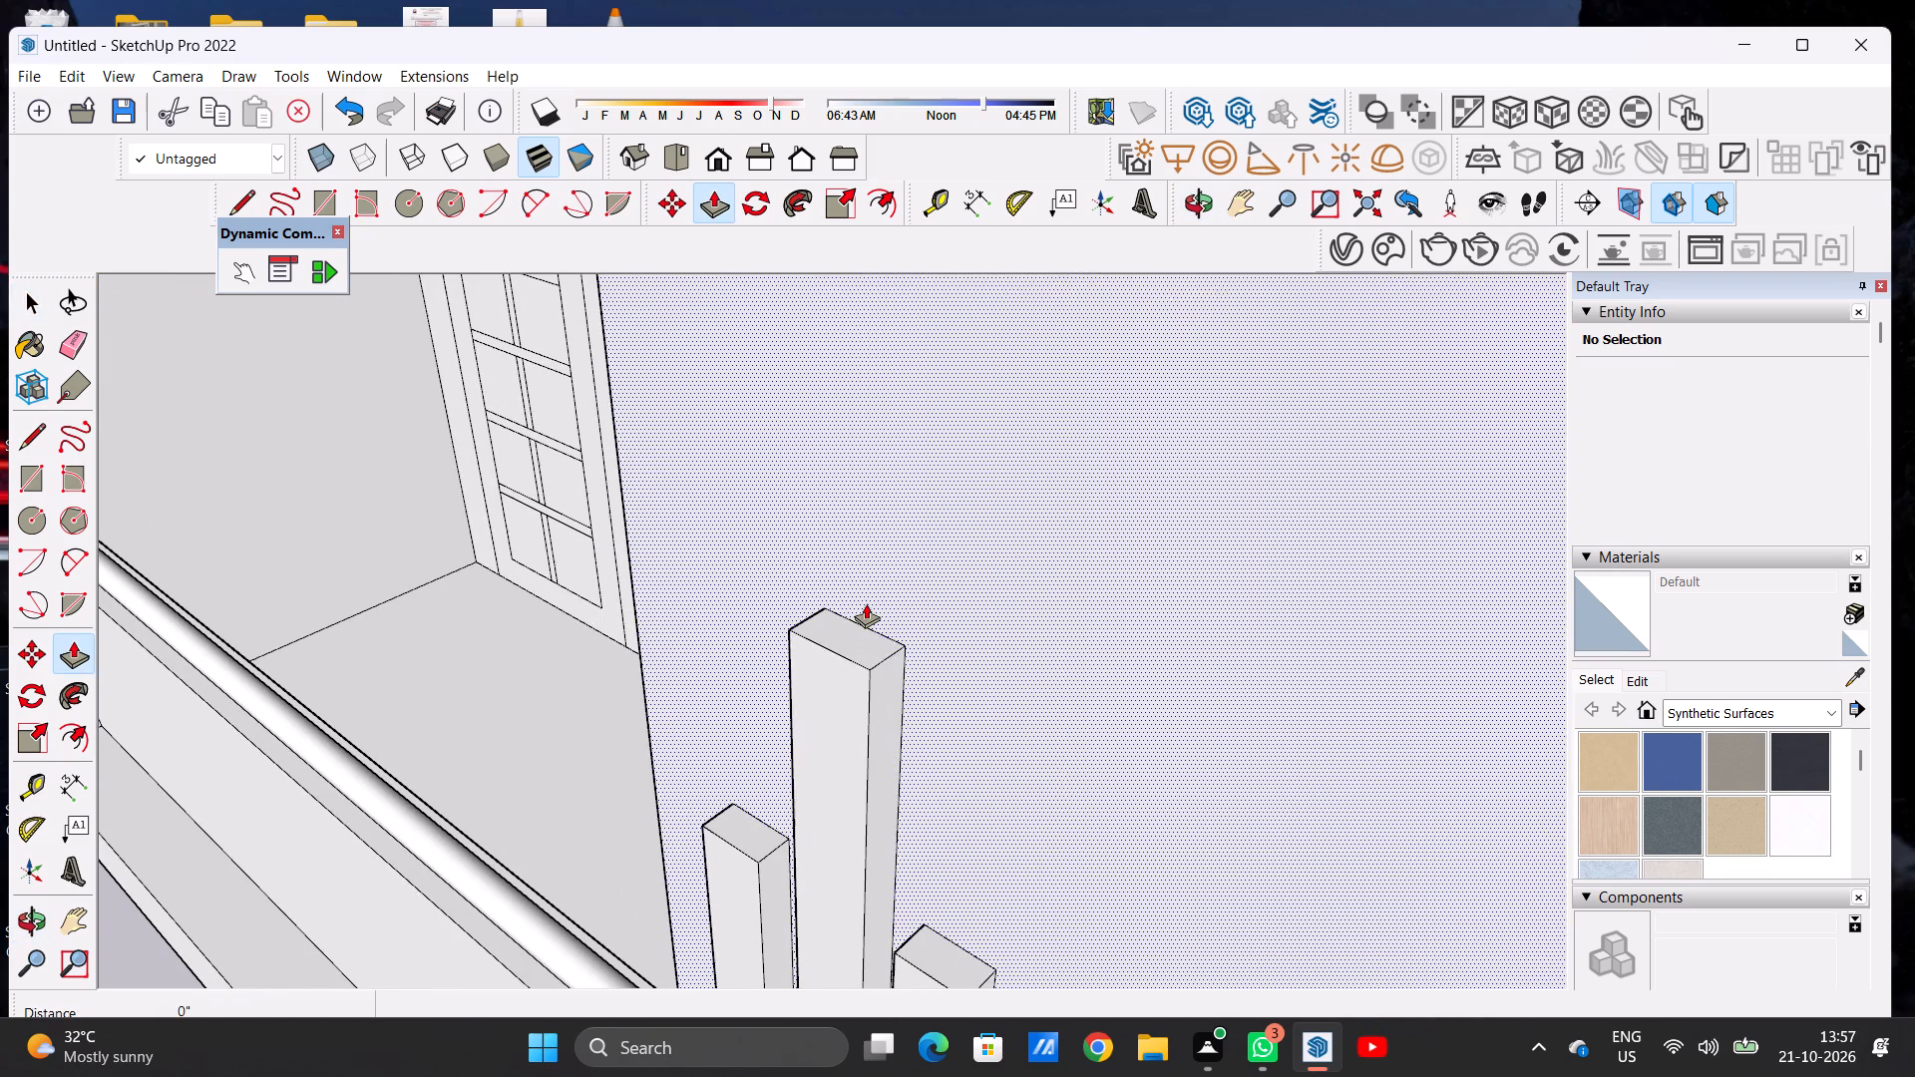
left_click(866, 641)
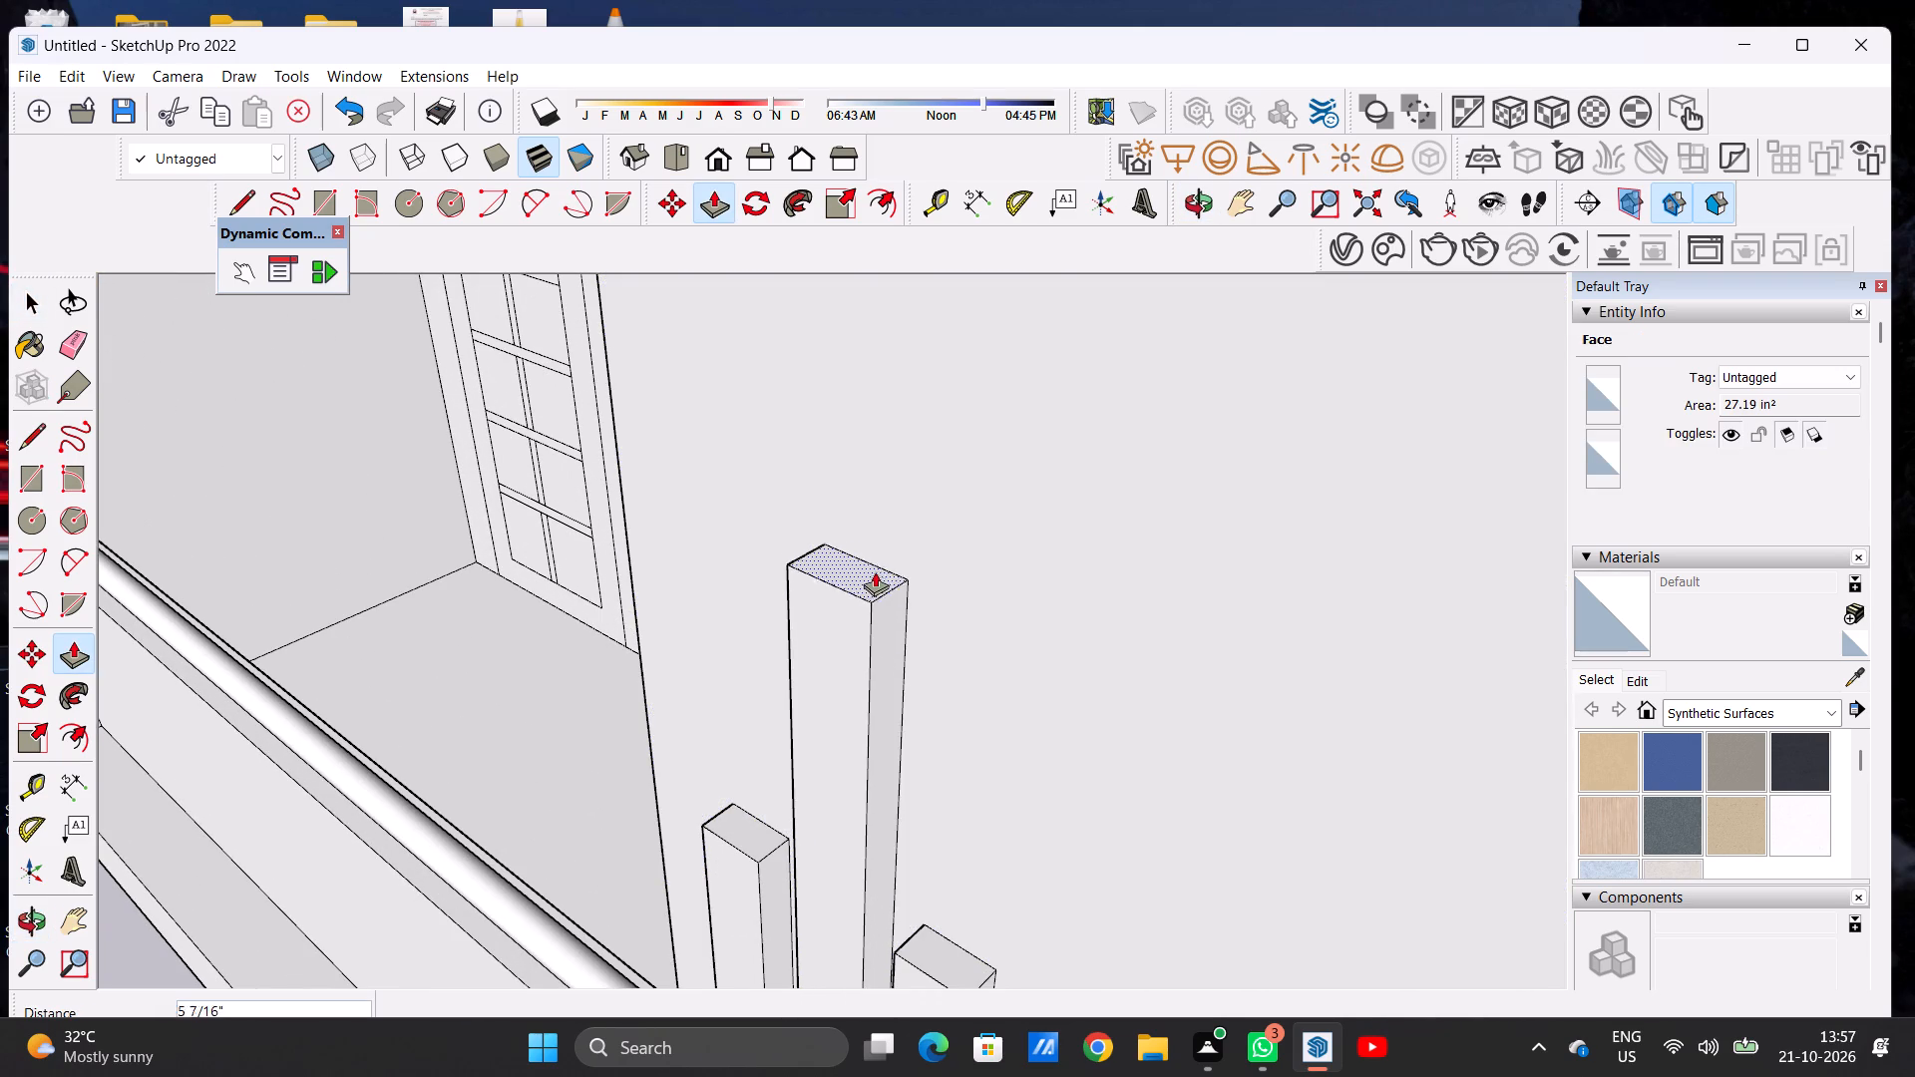
left_click(880, 541)
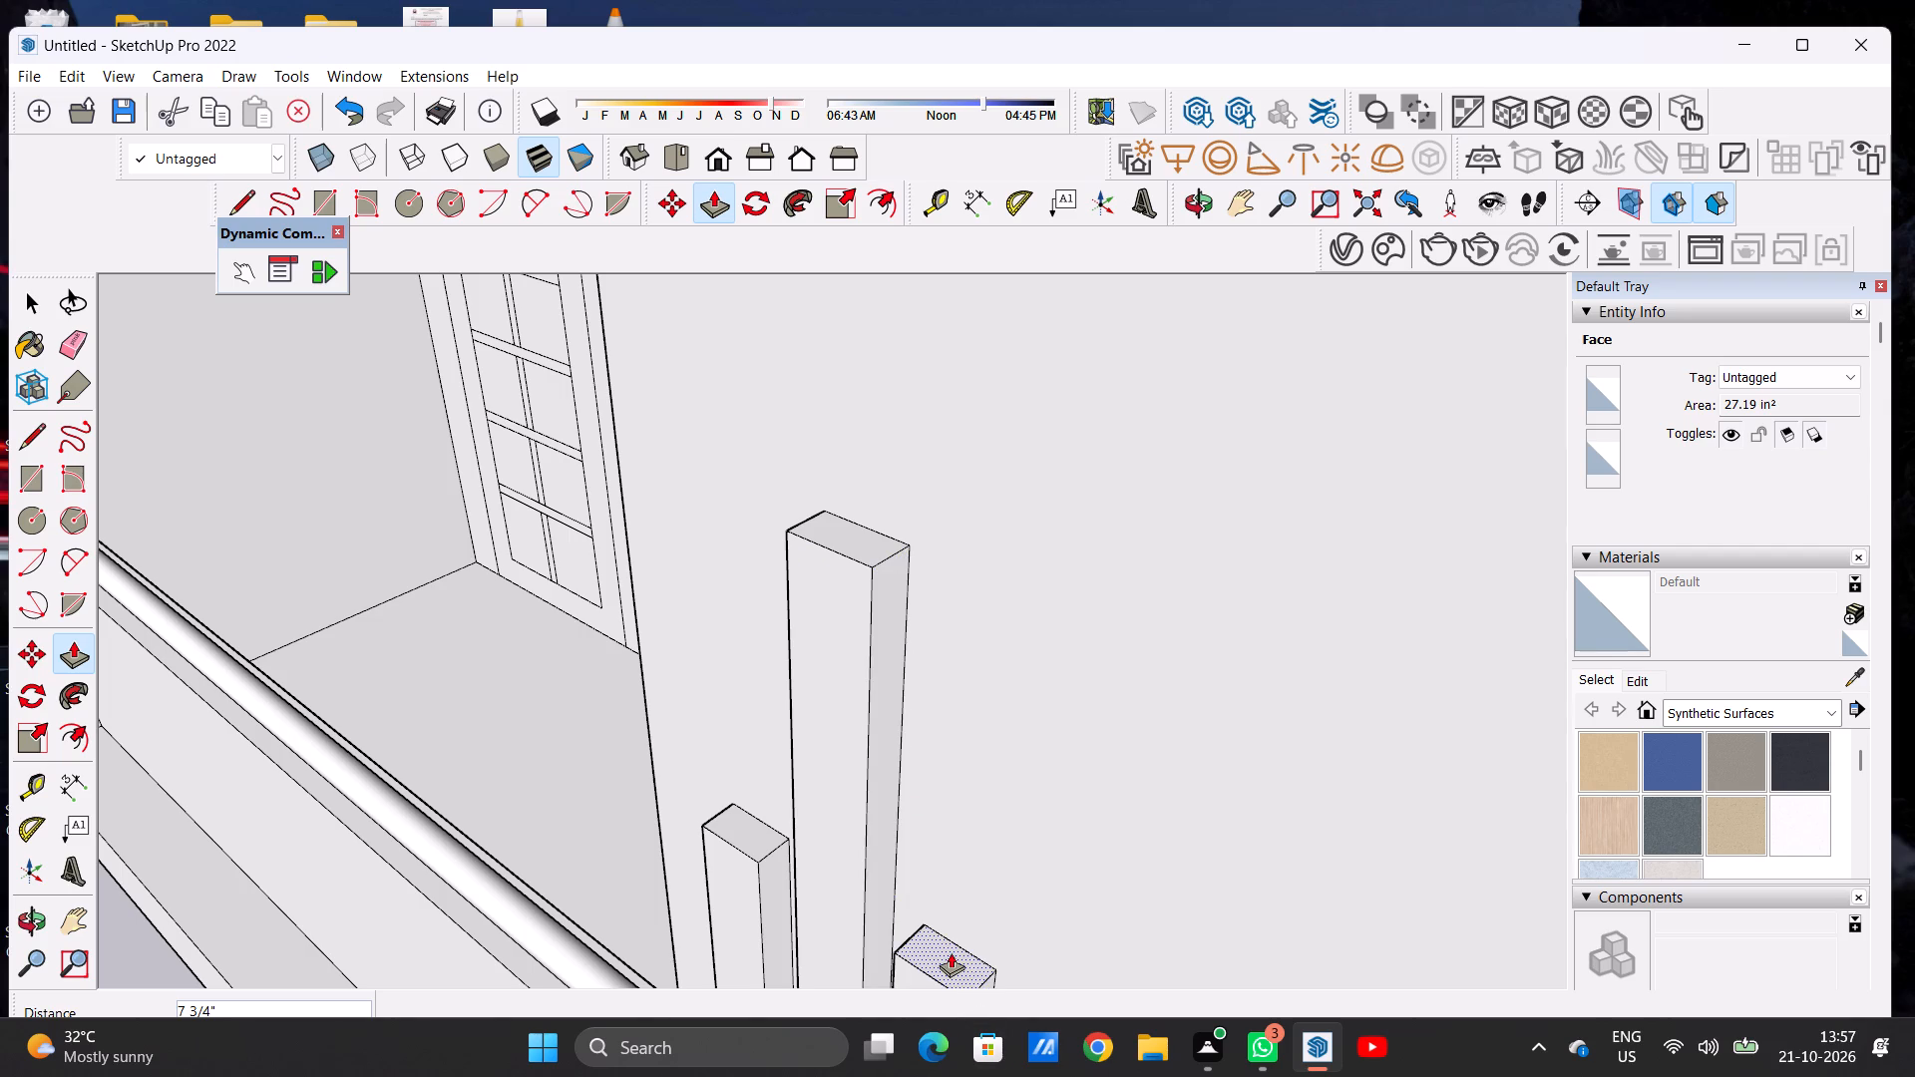
Push/Pull the top faces of the two shorter strips on the balcony wall upward about 1' to a matching height.
left_click(951, 952)
left_click(966, 836)
left_click(745, 820)
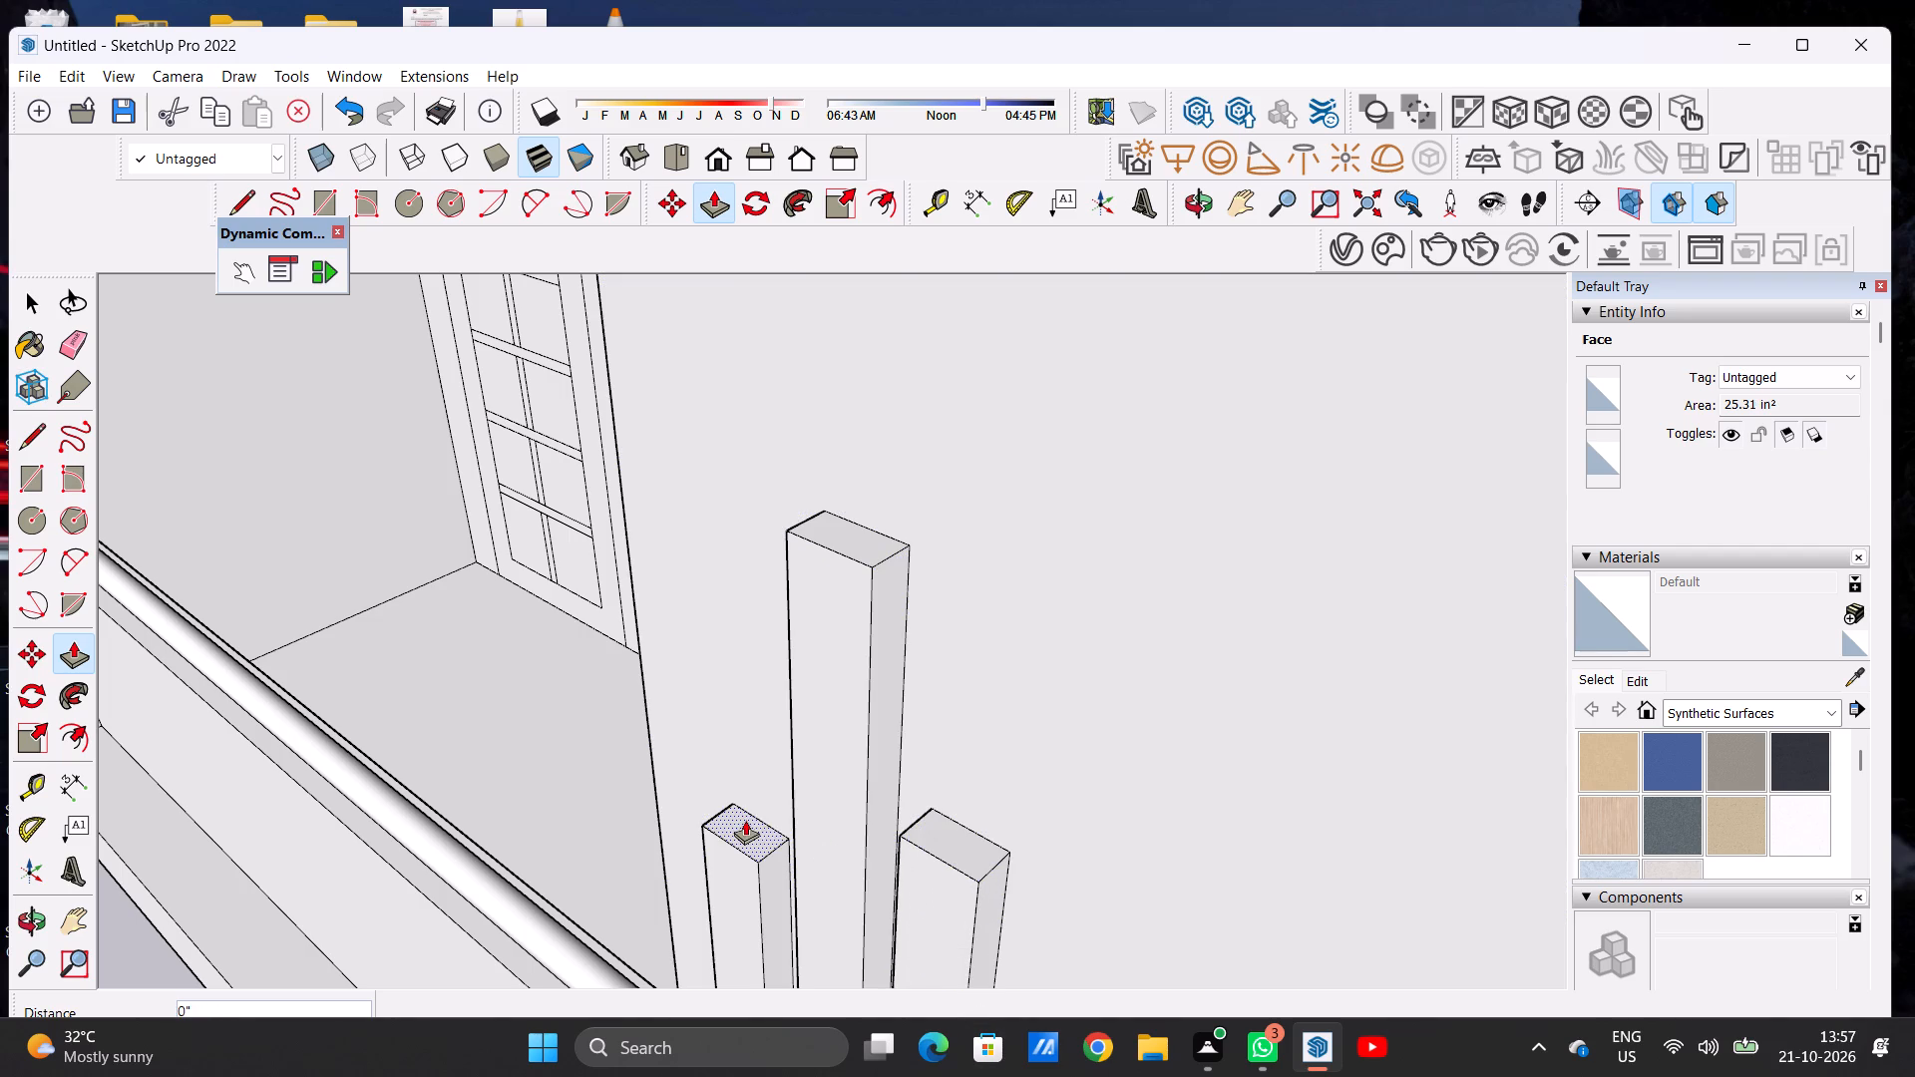
left_click(904, 828)
key("space")
Examine the three balcony wall strips and the roof overhang at an angle and from the front.
scroll(808, 790, "down", 12)
scroll(889, 735, "up", 1)
scroll(889, 735, "down", 5)
scroll(869, 734, "up", 1)
scroll(869, 734, "down", 2)
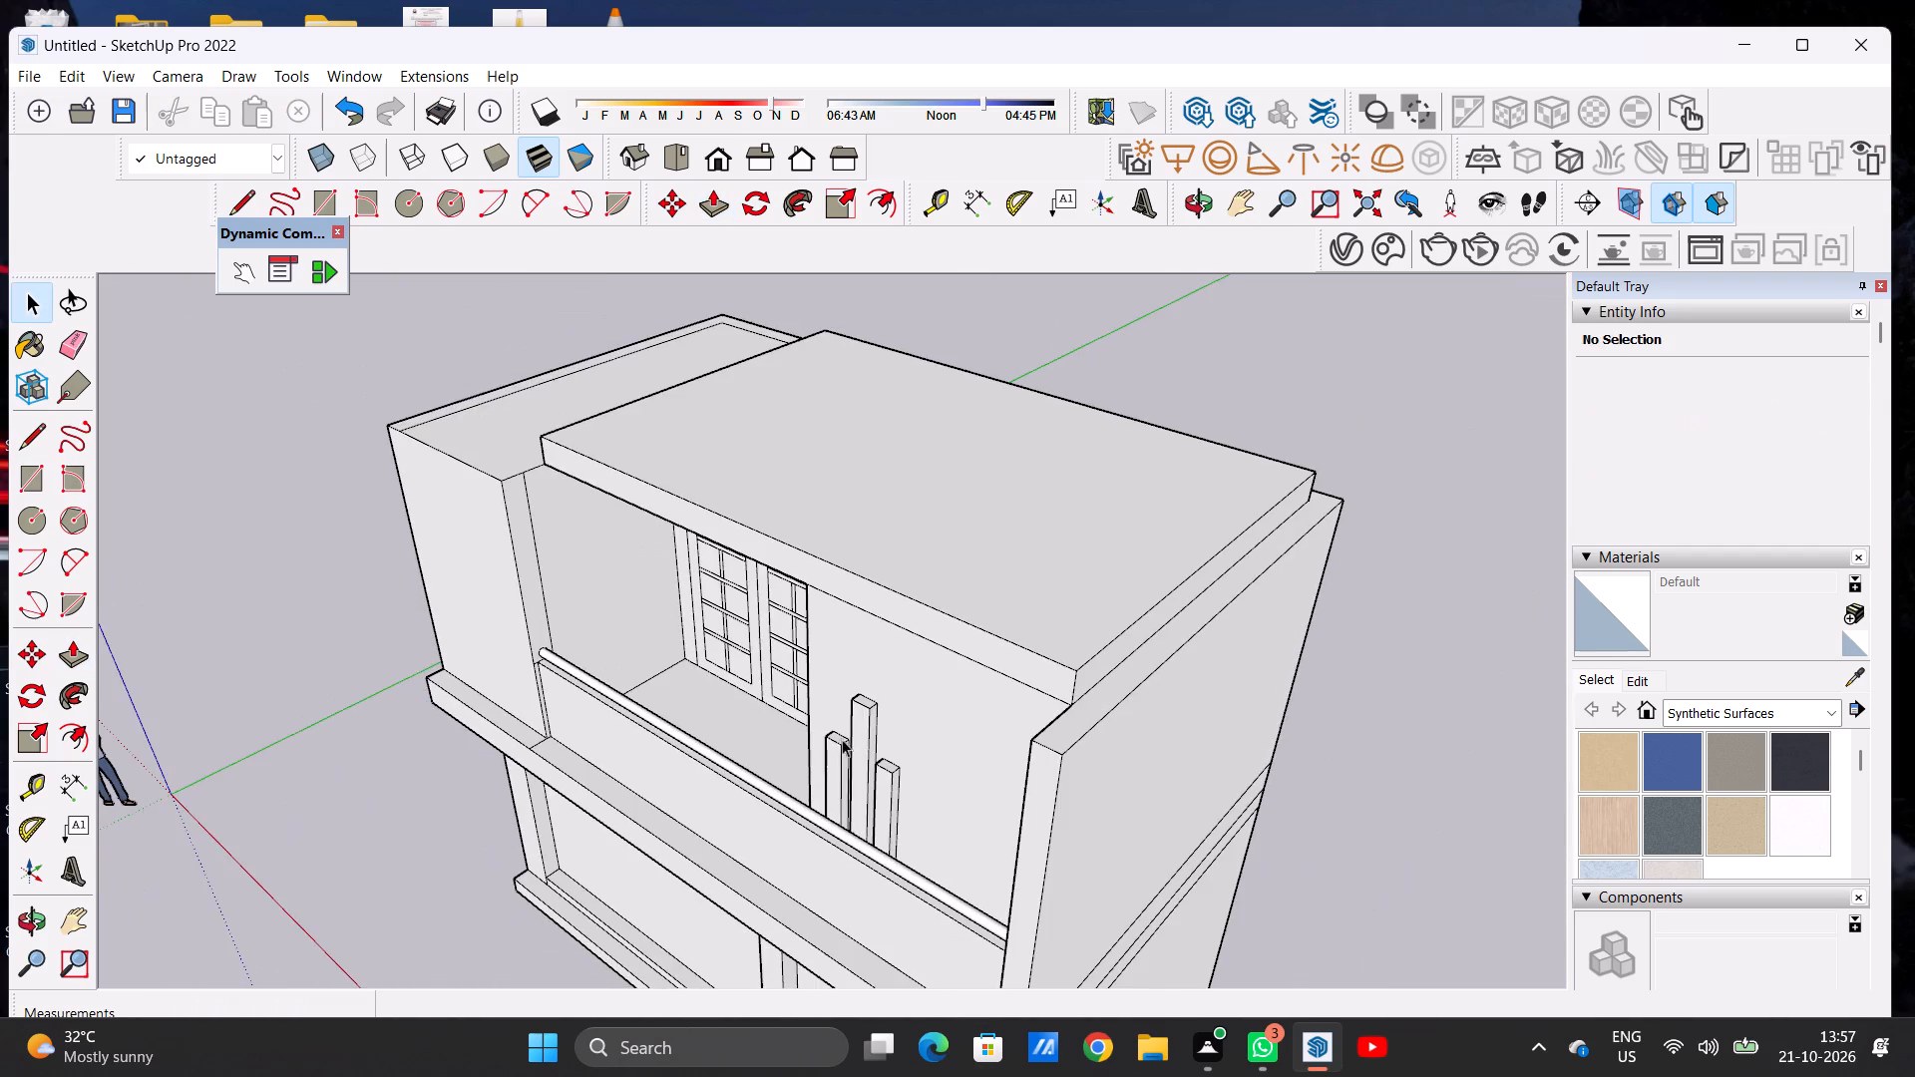
middle_click_drag(923, 712, 1212, 631)
middle_click_drag(928, 678, 998, 635)
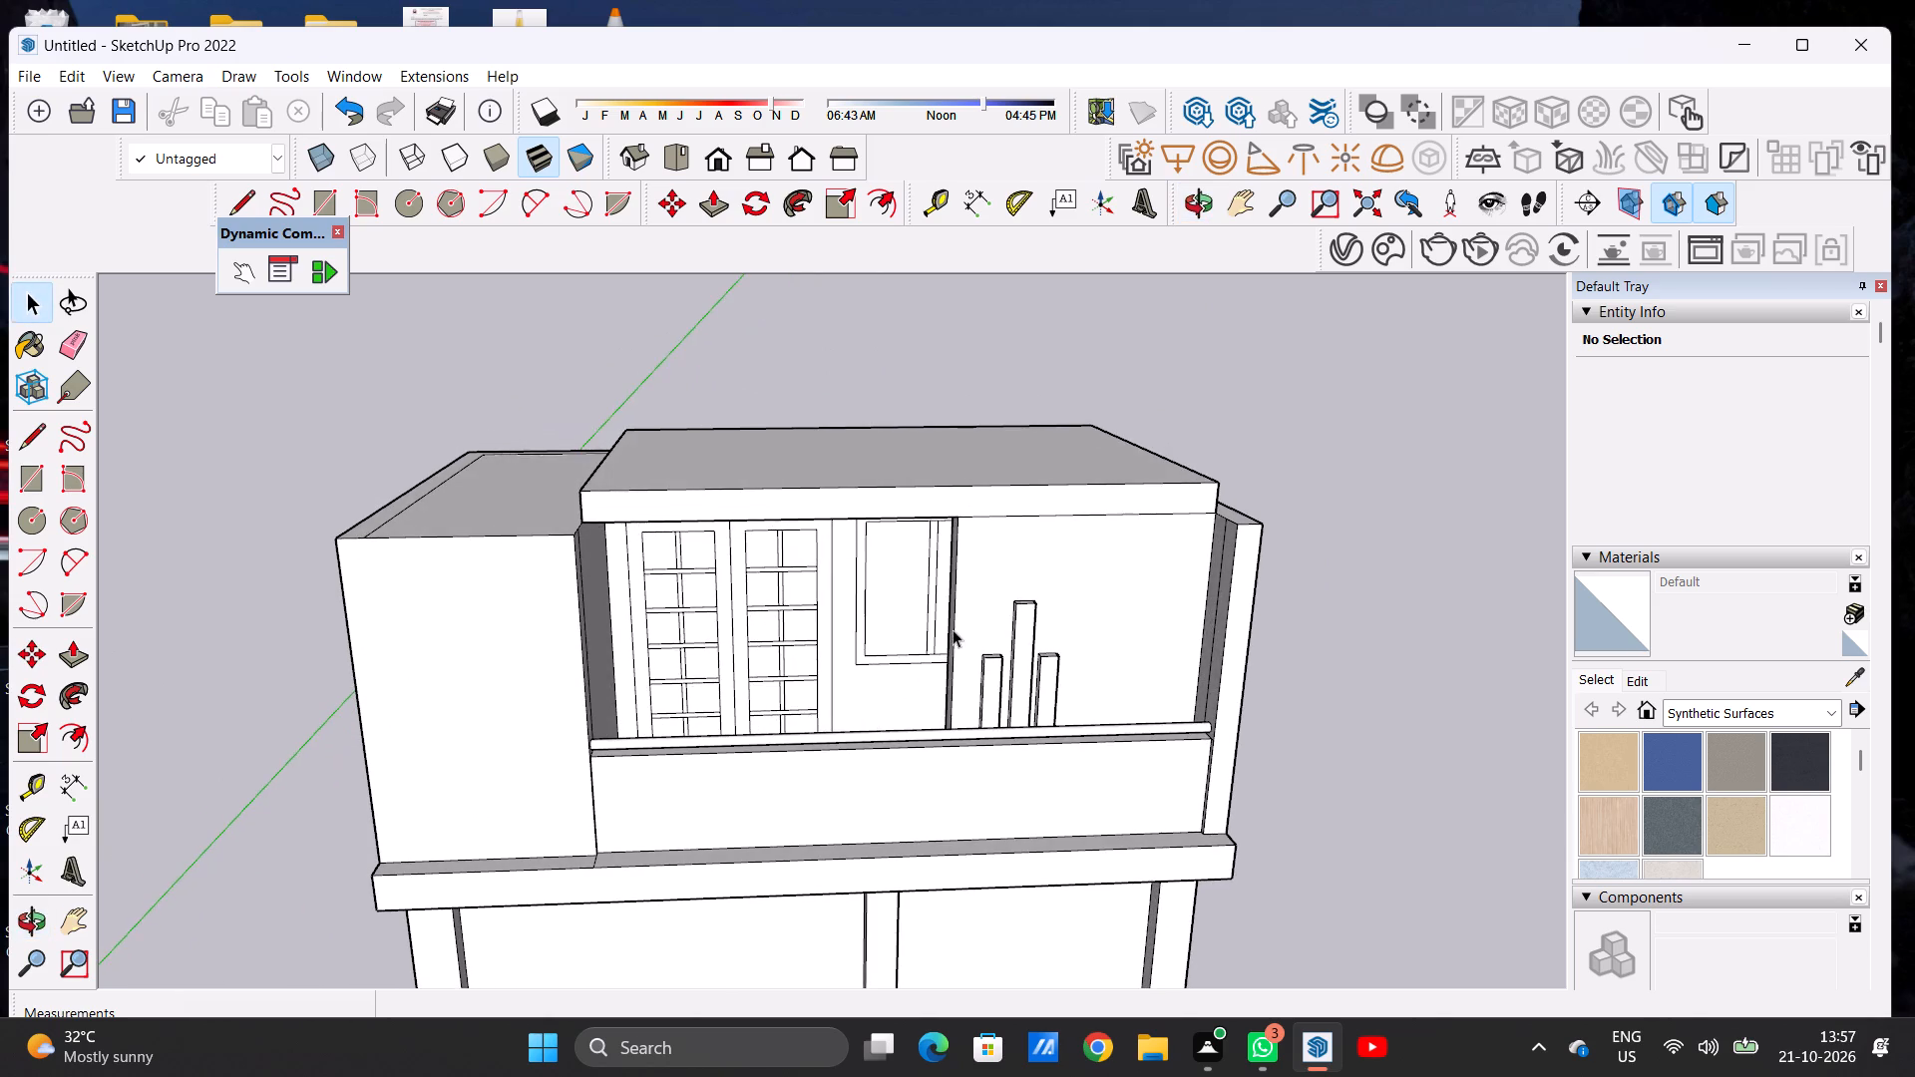
Examine the upper storey's front, balcony and roof slab from eye level and from above.
middle_click_drag(952, 629, 877, 620)
scroll(881, 624, "down", 4)
scroll(915, 614, "up", 3)
scroll(915, 614, "down", 1)
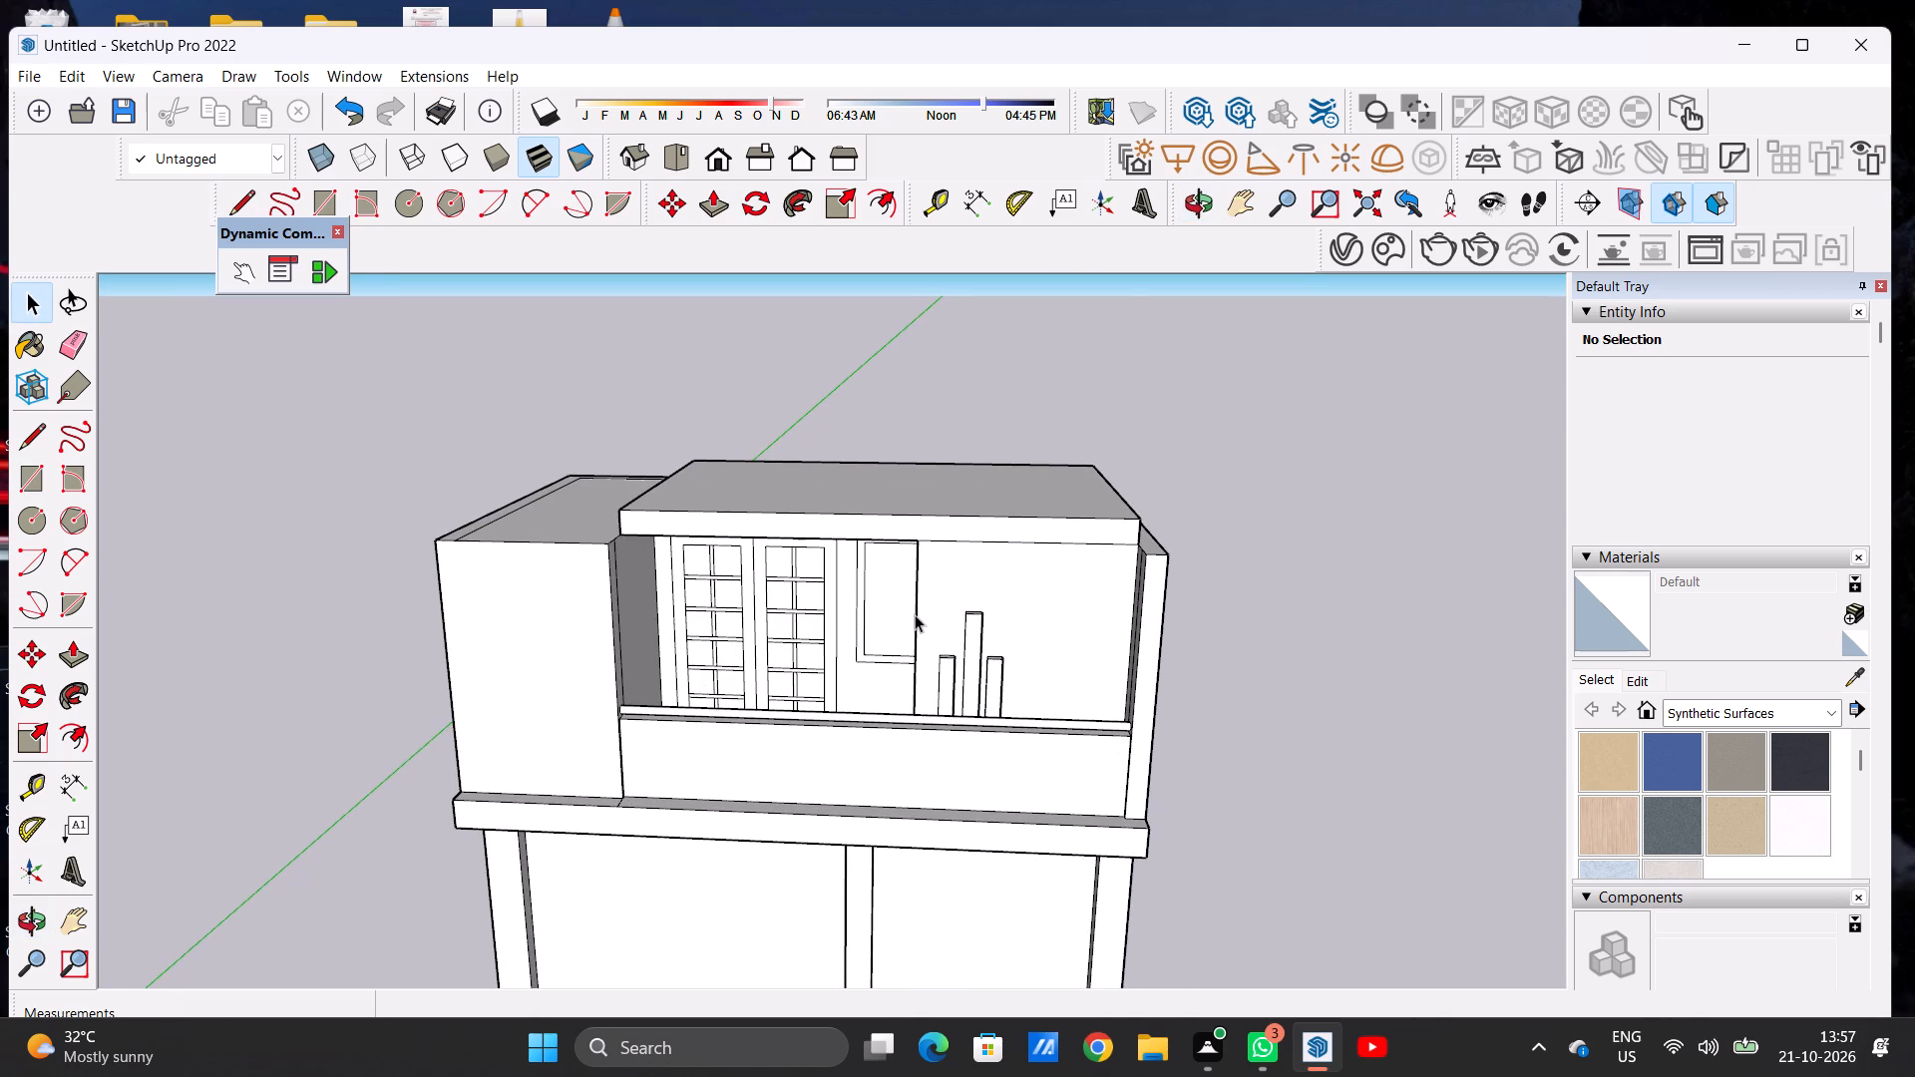
scroll(915, 614, "down", 5)
scroll(937, 591, "up", 5)
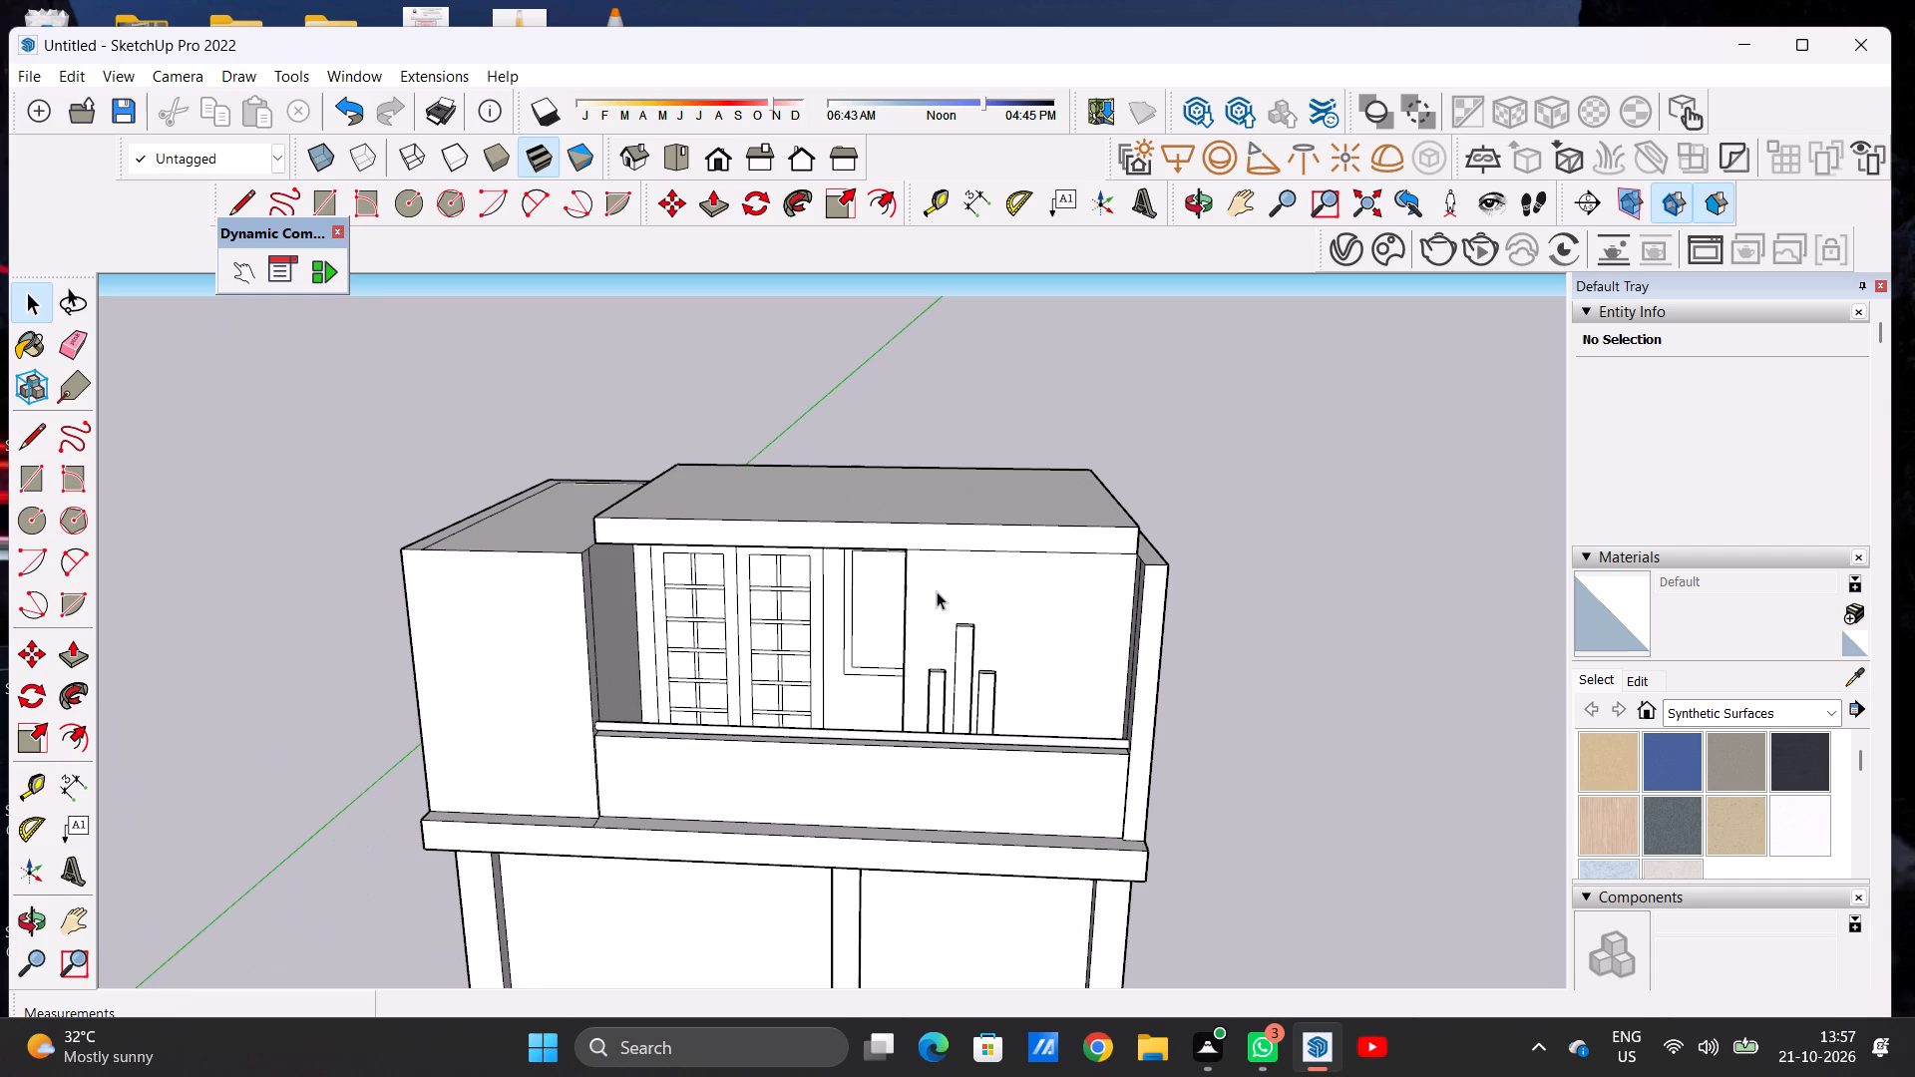
scroll(936, 563, "down", 2)
scroll(952, 599, "up", 5)
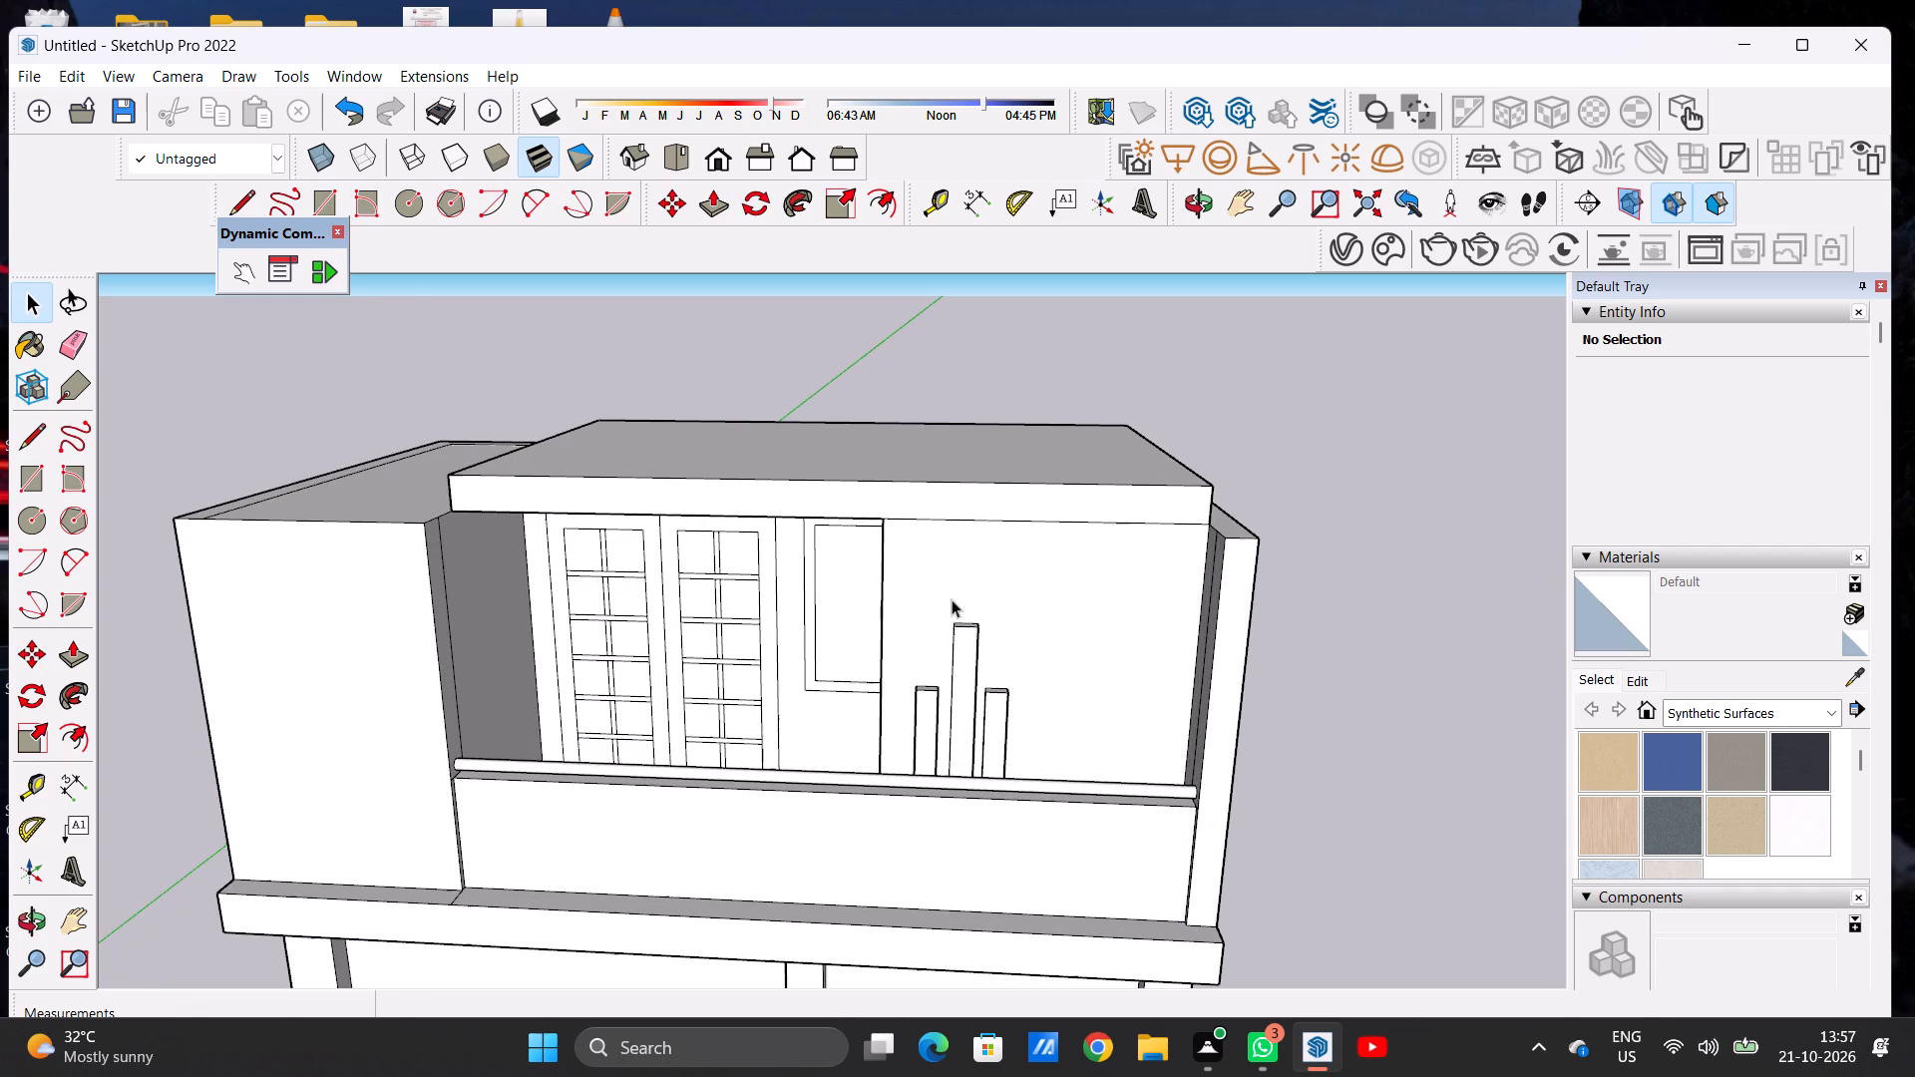
middle_click_drag(952, 599, 947, 546)
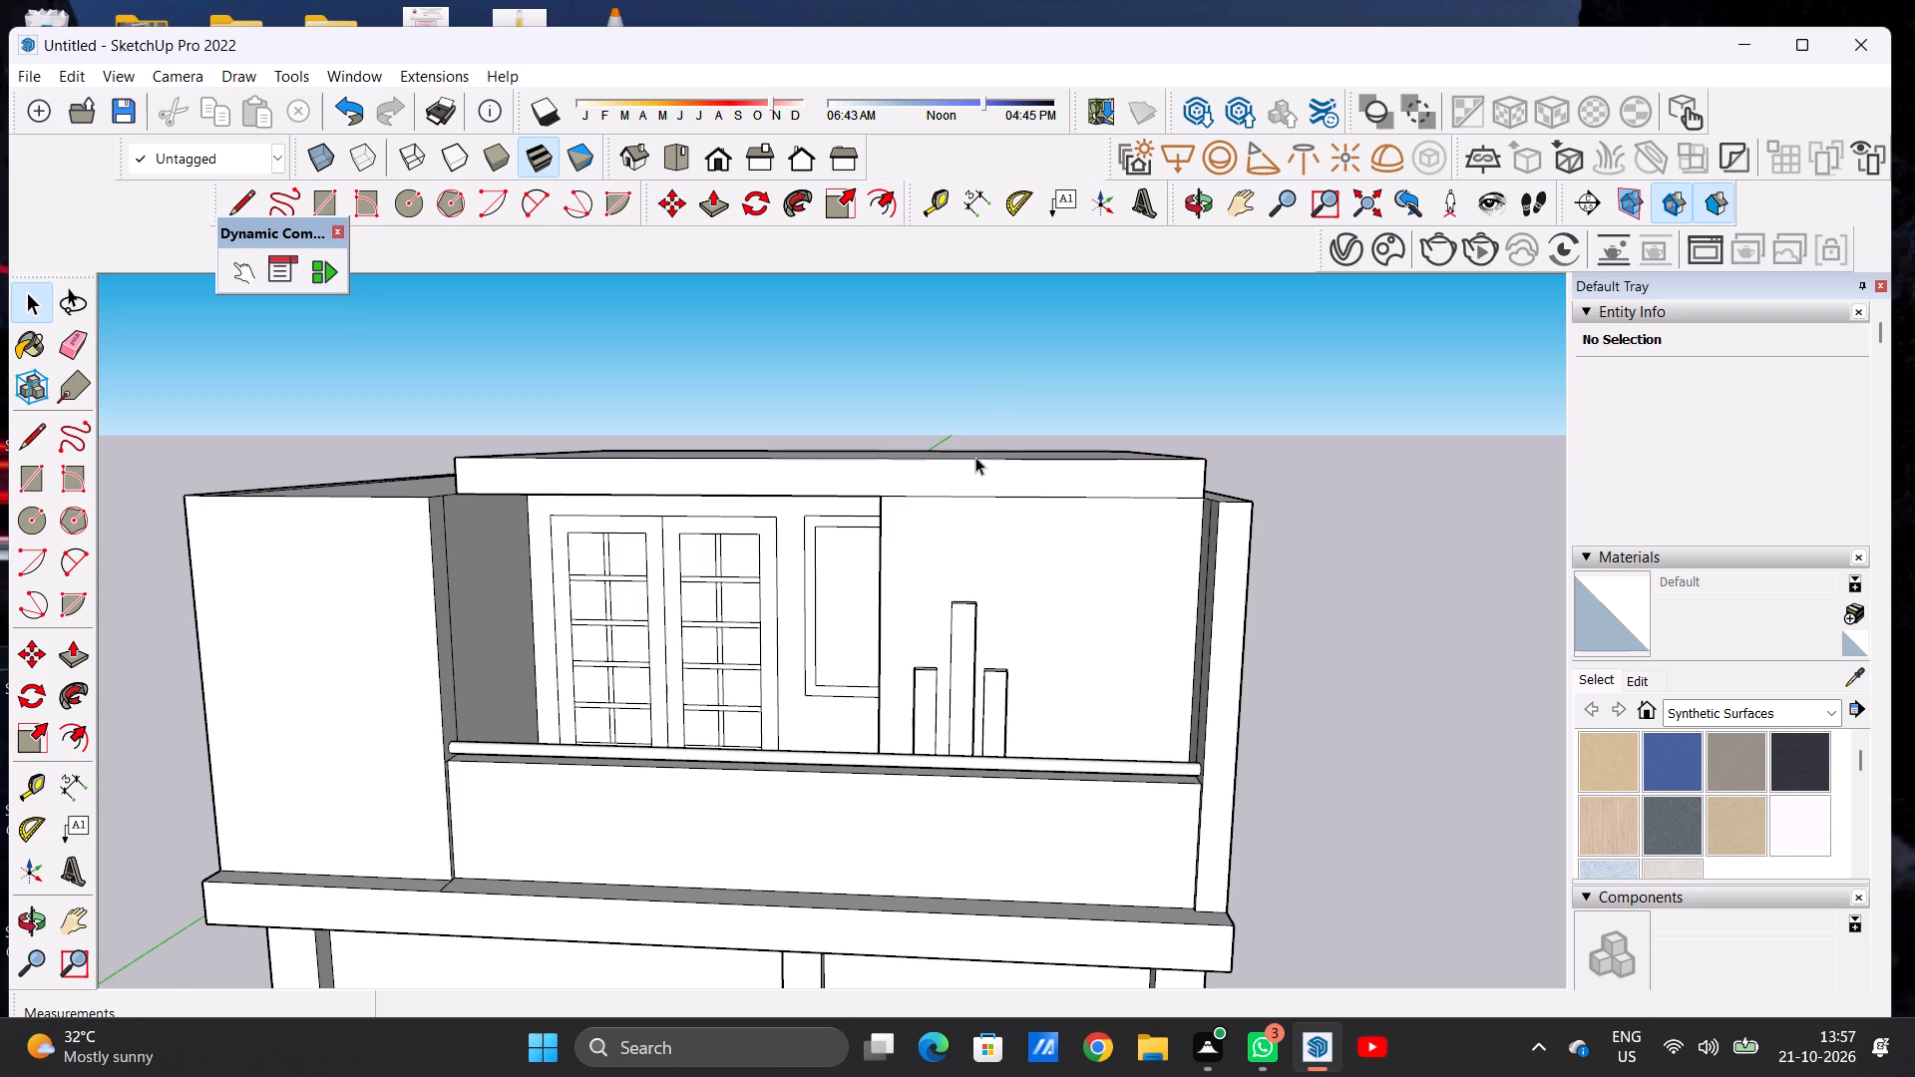
middle_click_drag(897, 515, 826, 531)
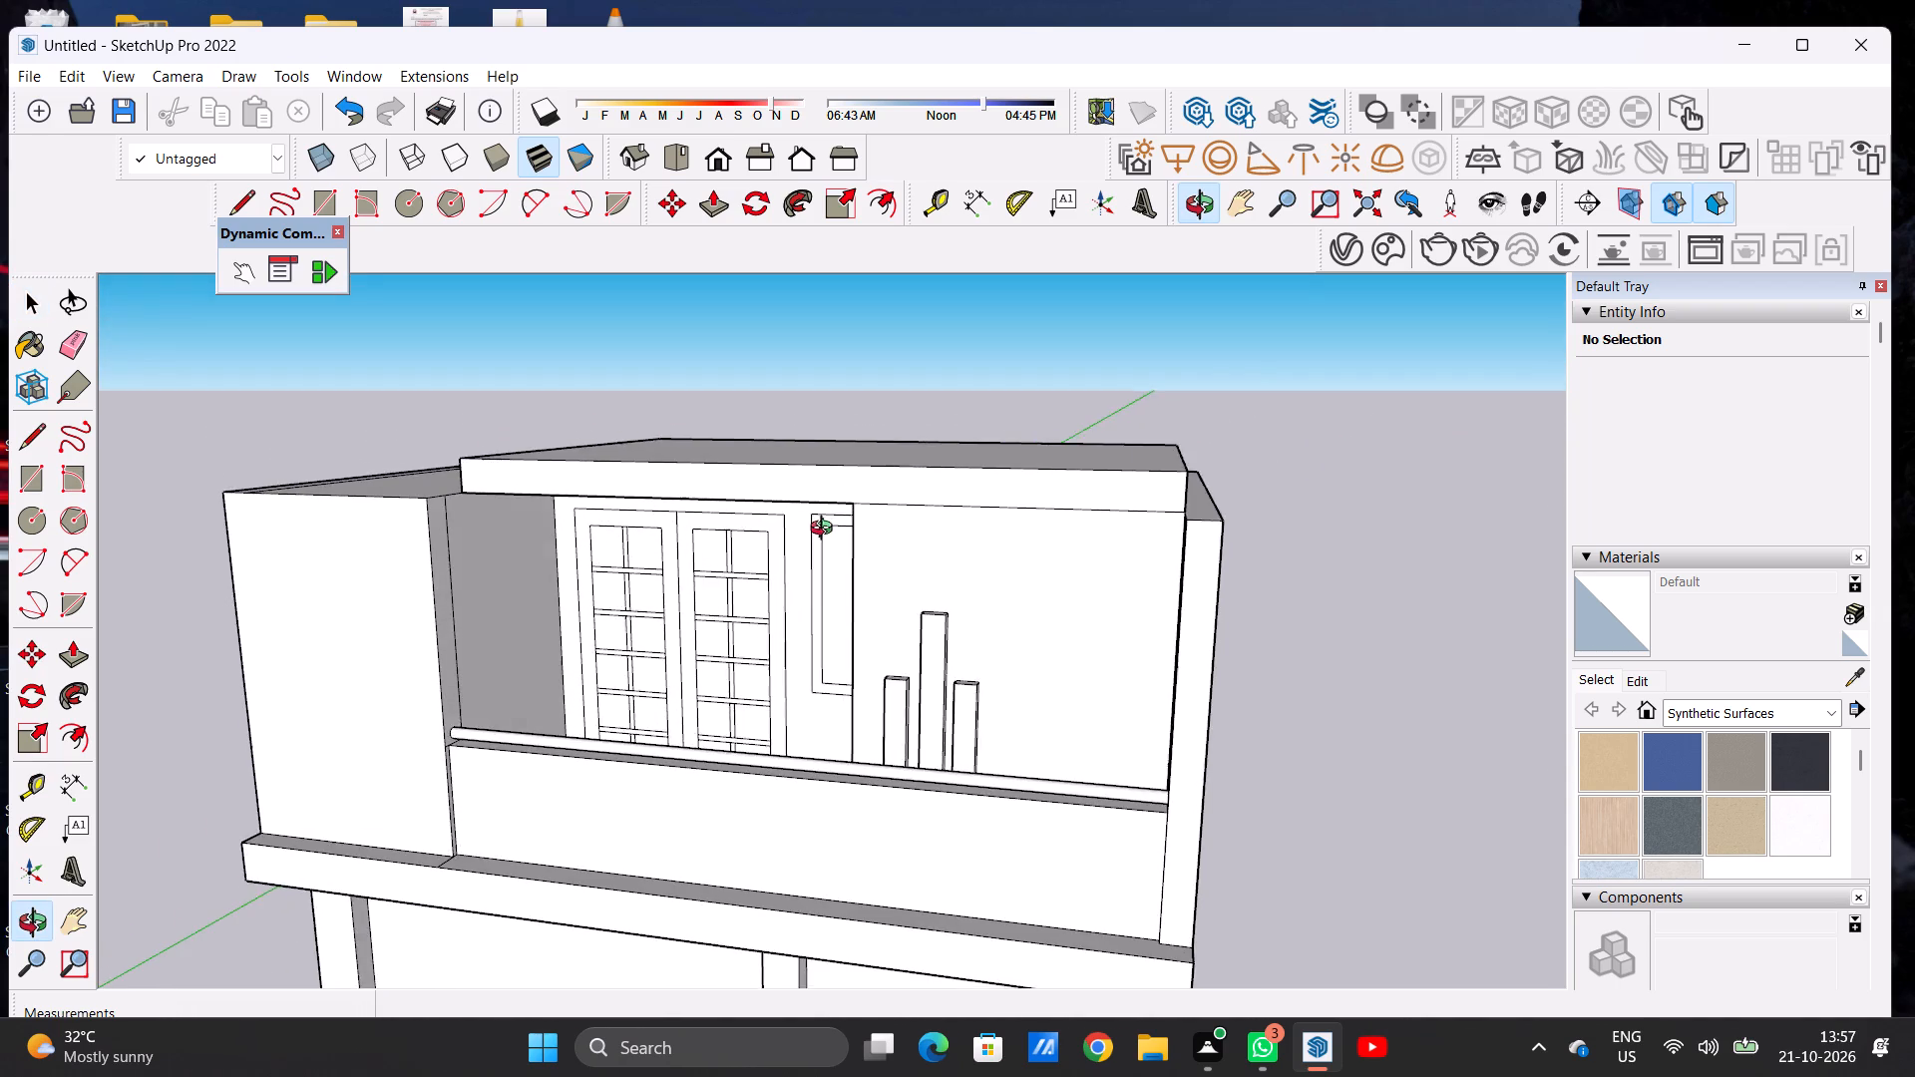
middle_click_drag(826, 531, 859, 526)
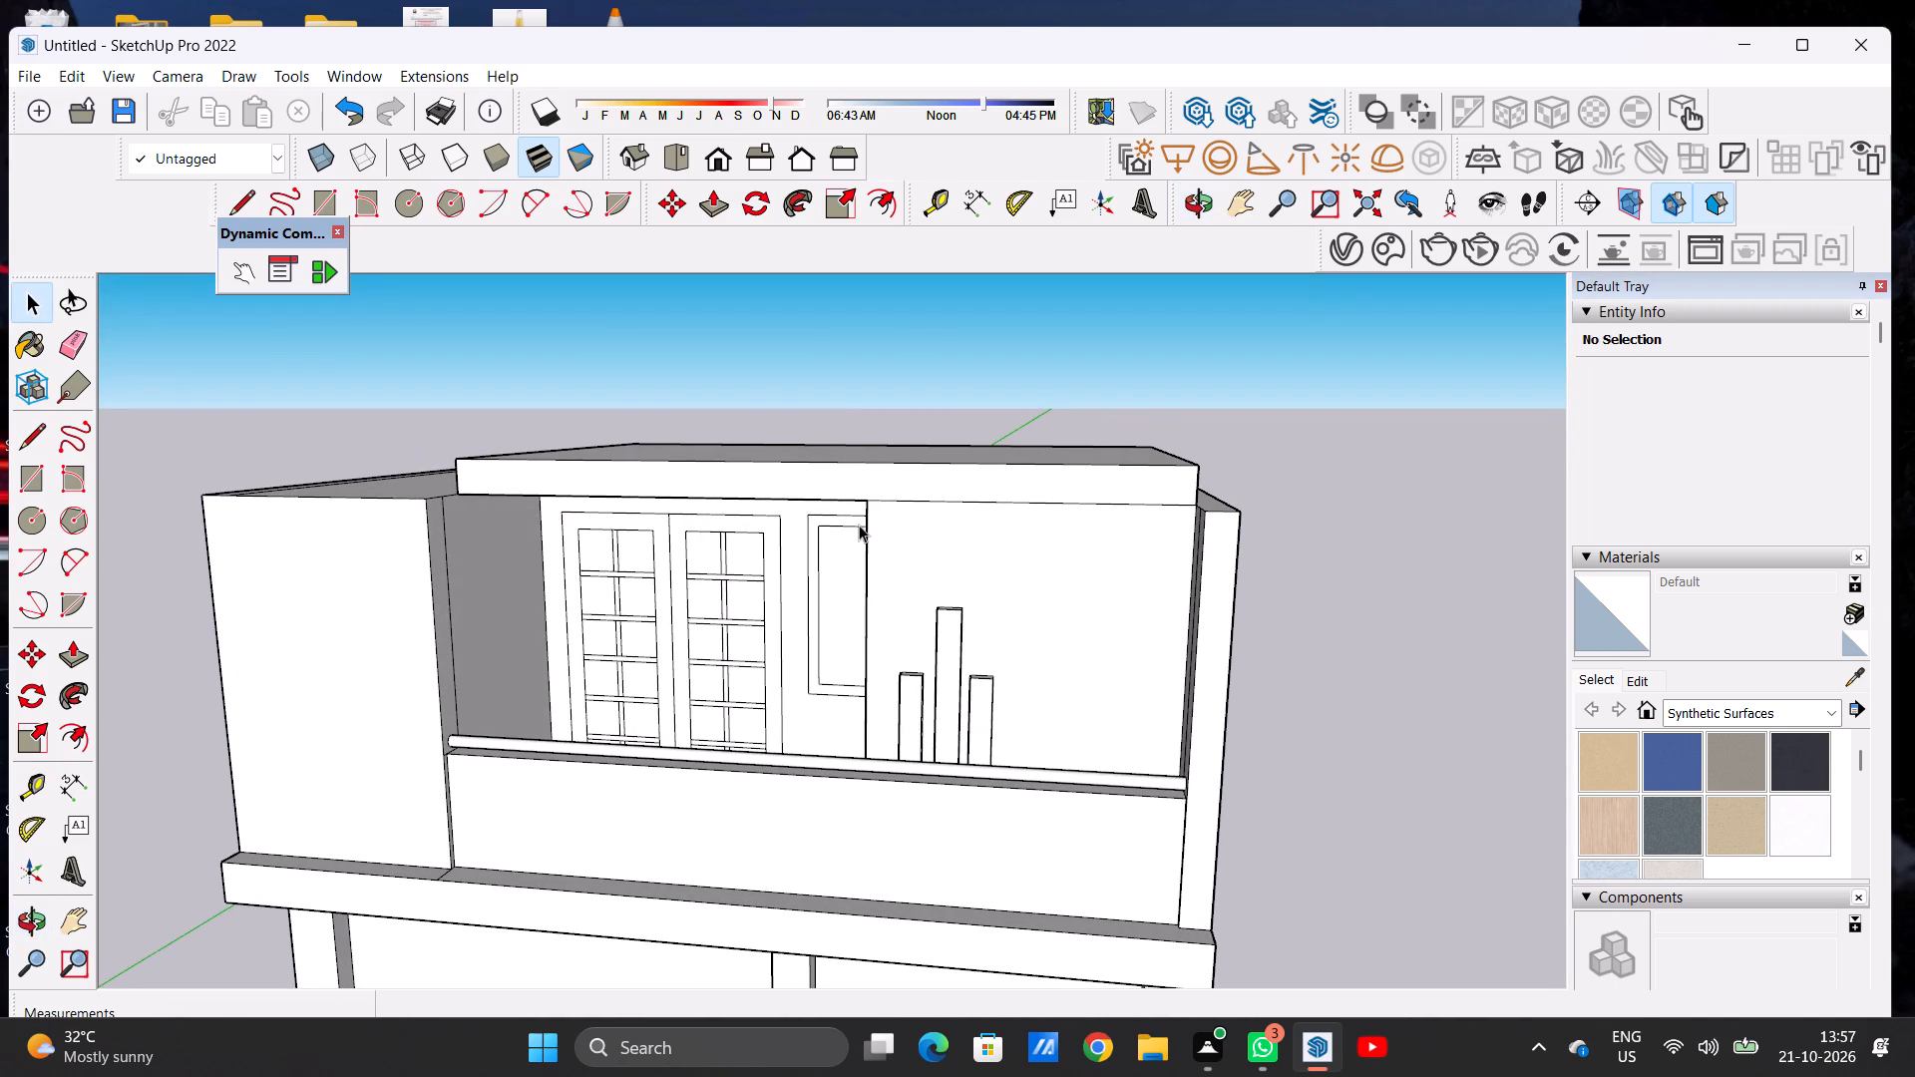
scroll(863, 534, "down", 8)
middle_click_drag(635, 469, 668, 656)
scroll(650, 628, "up", 7)
middle_click(0, 1076)
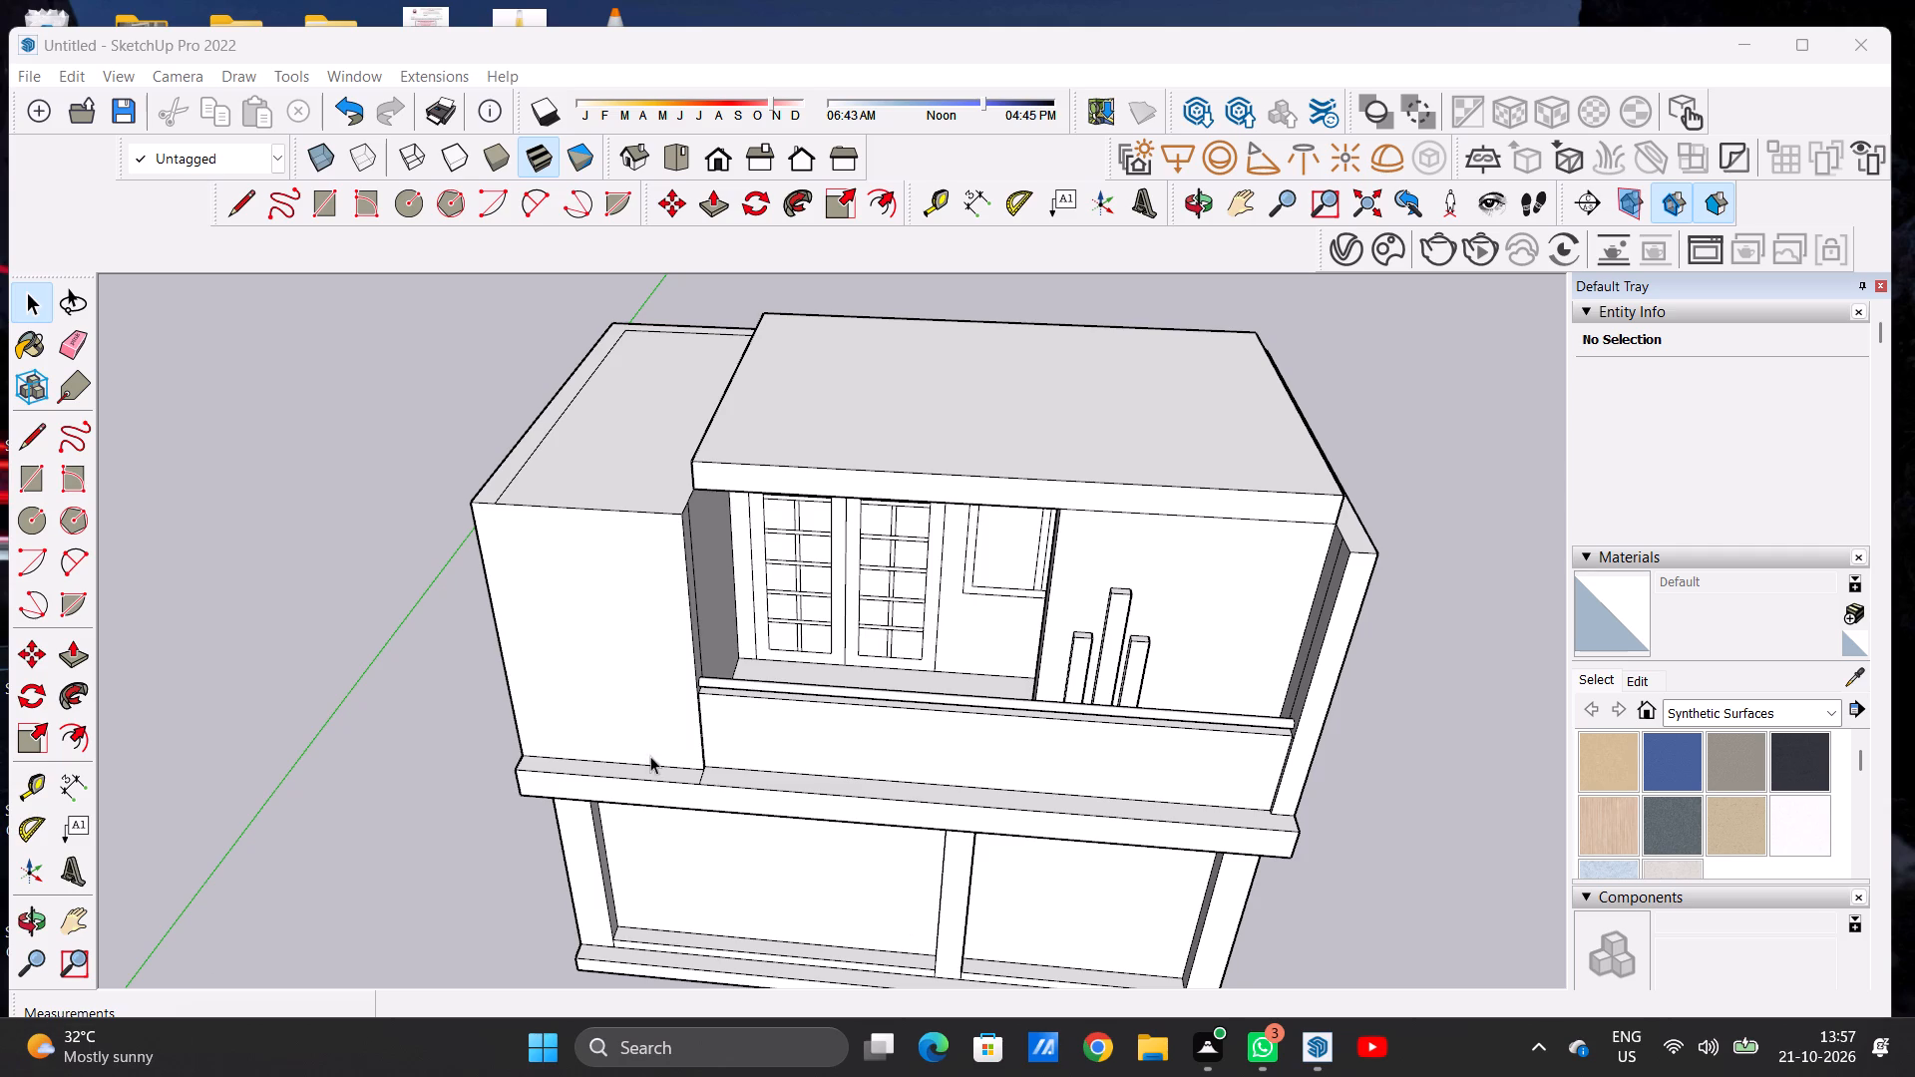
Push/Pull the roof slab's rear edge face outward 9" to align with the back wall's outer face.
scroll(690, 444, "down", 11)
middle_click_drag(631, 426, 931, 469)
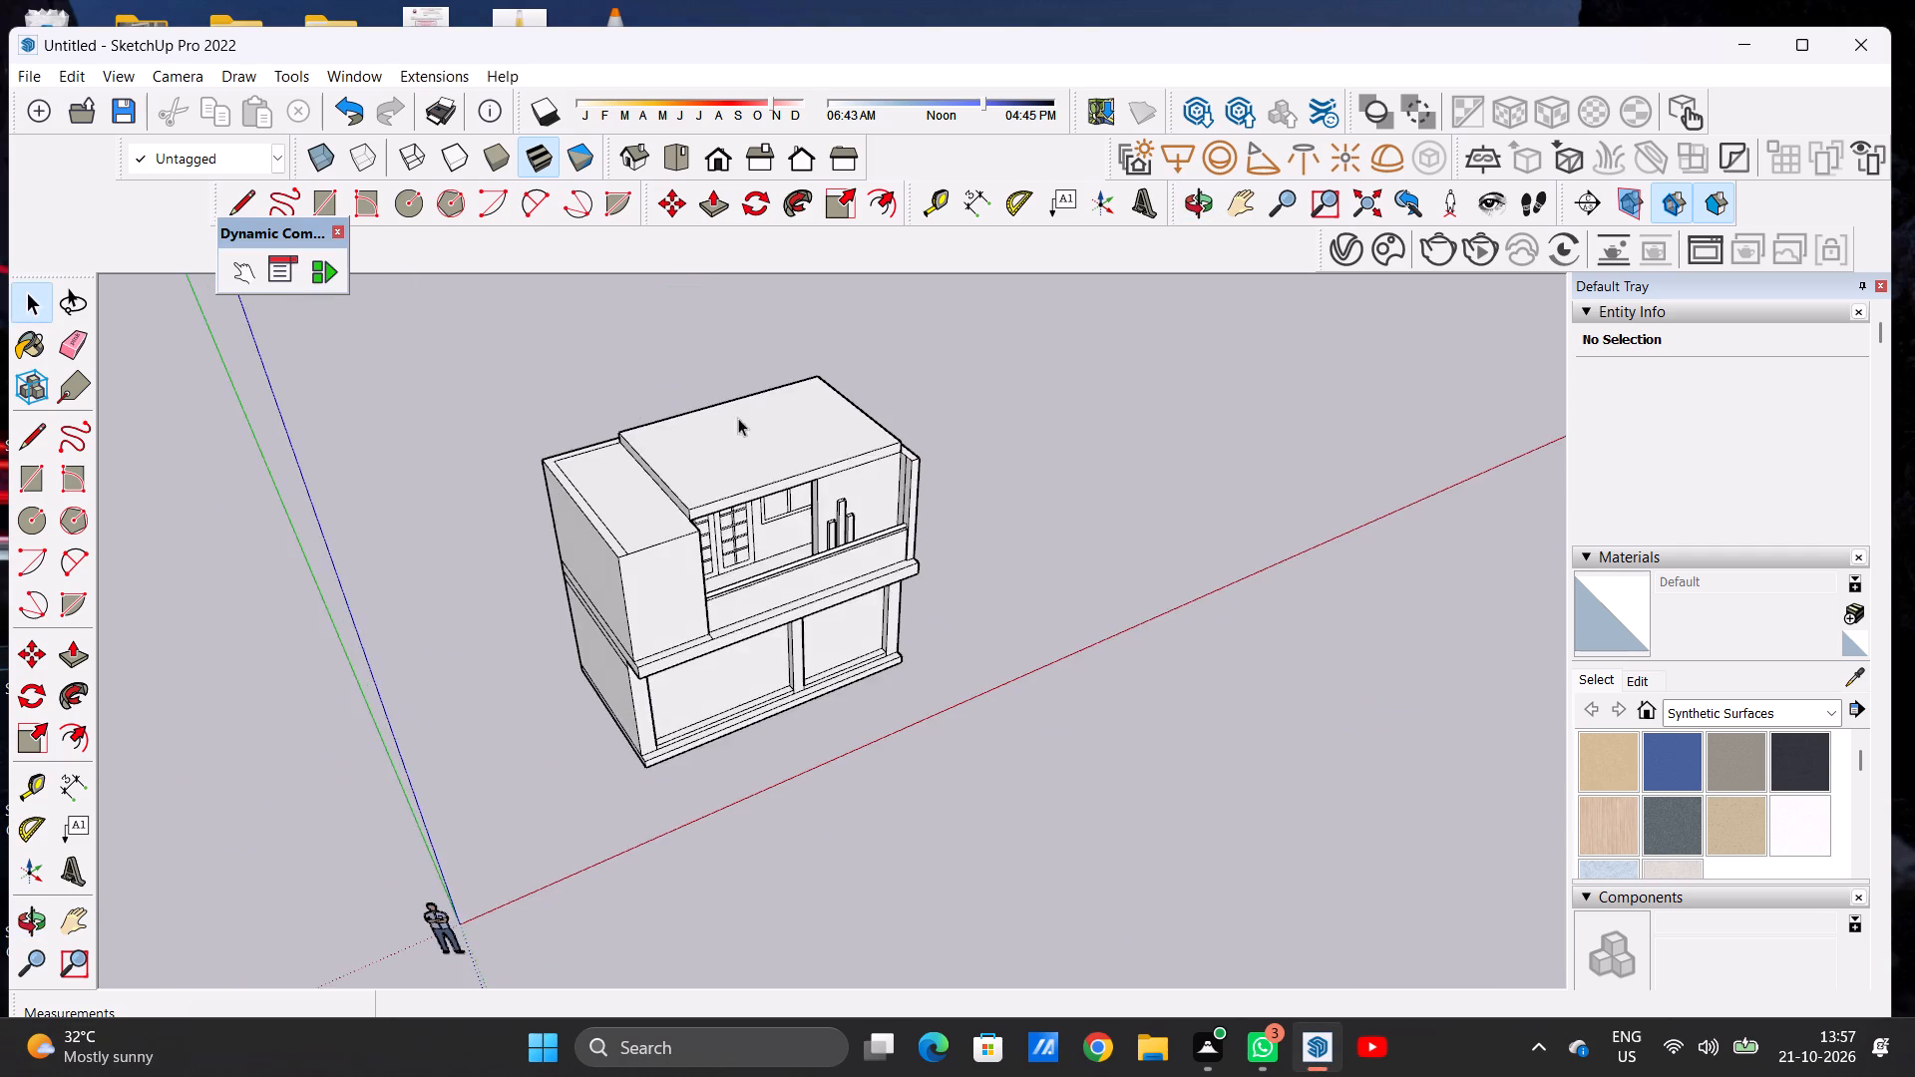
middle_click_drag(628, 412, 924, 486)
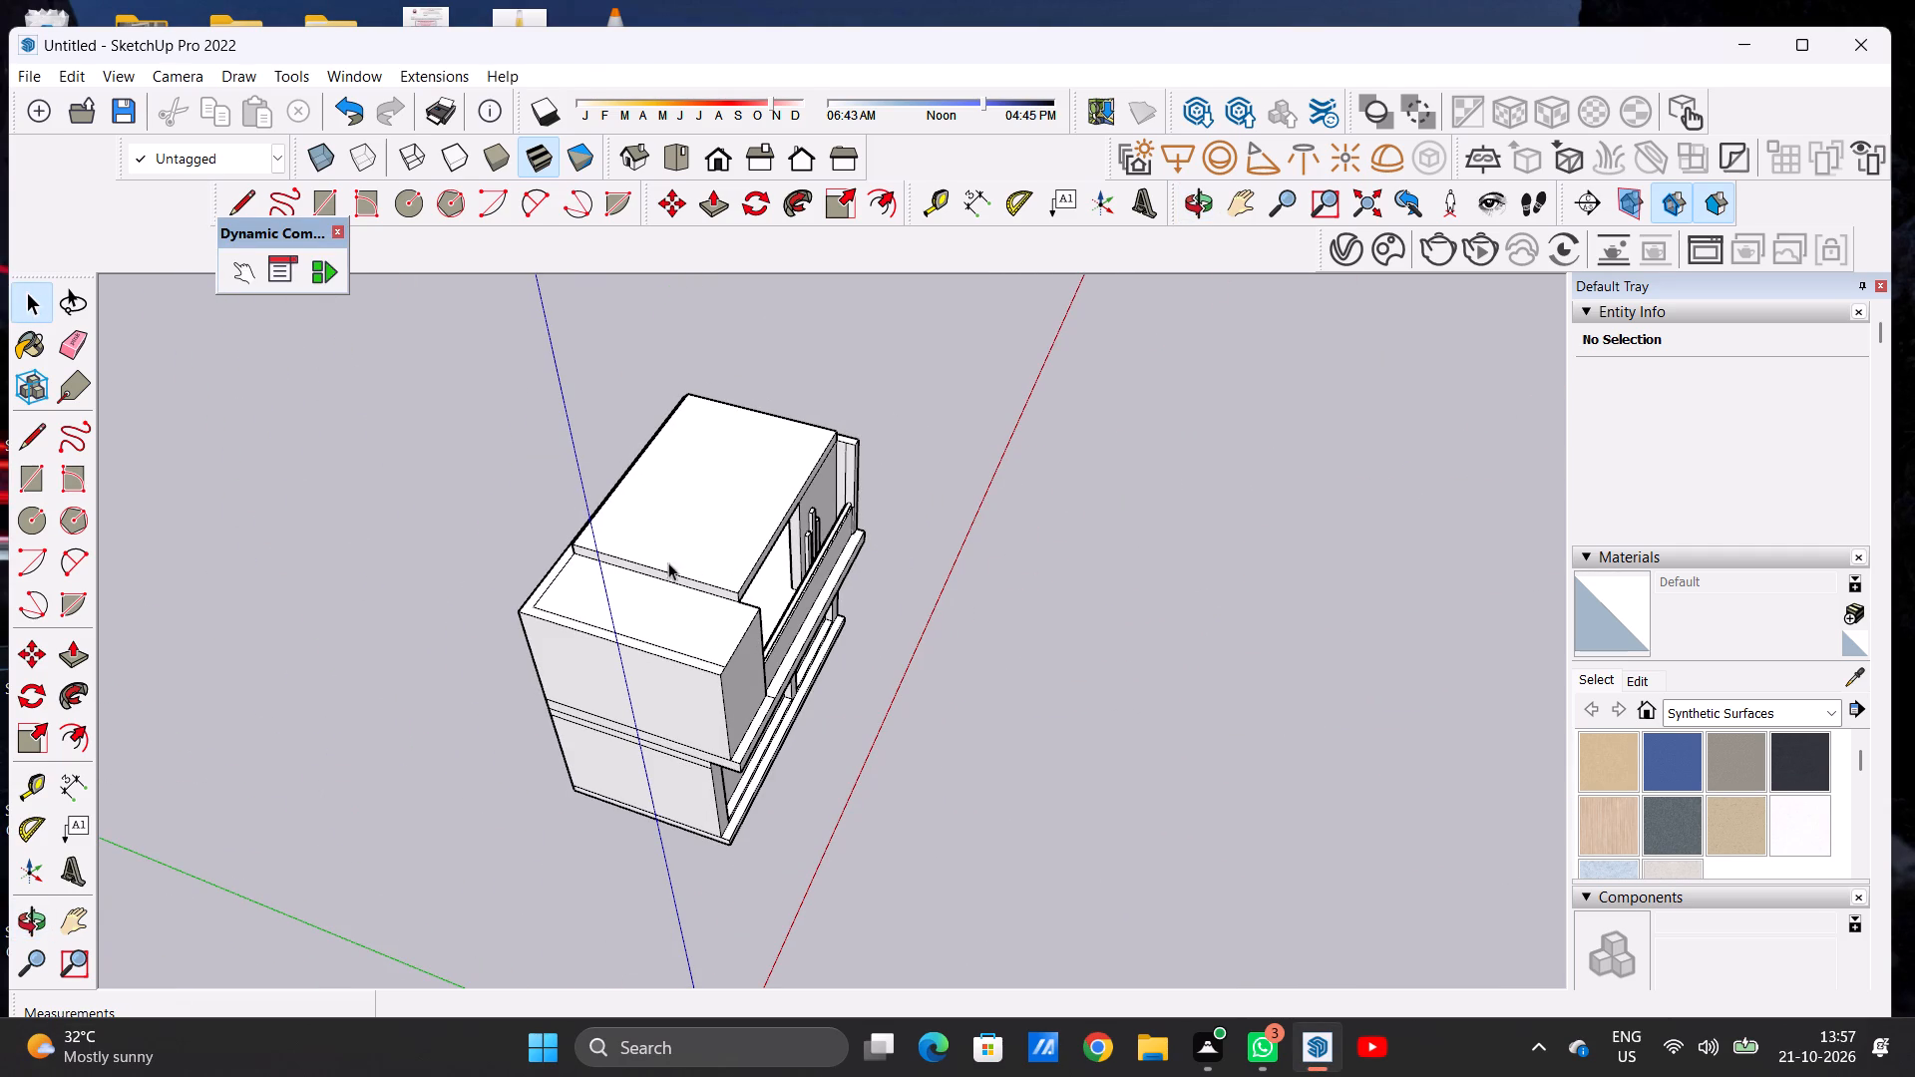
scroll(527, 561, "up", 3)
middle_click_drag(529, 561, 888, 523)
scroll(621, 697, "up", 2)
middle_click_drag(625, 711, 723, 600)
scroll(738, 564, "up", 10)
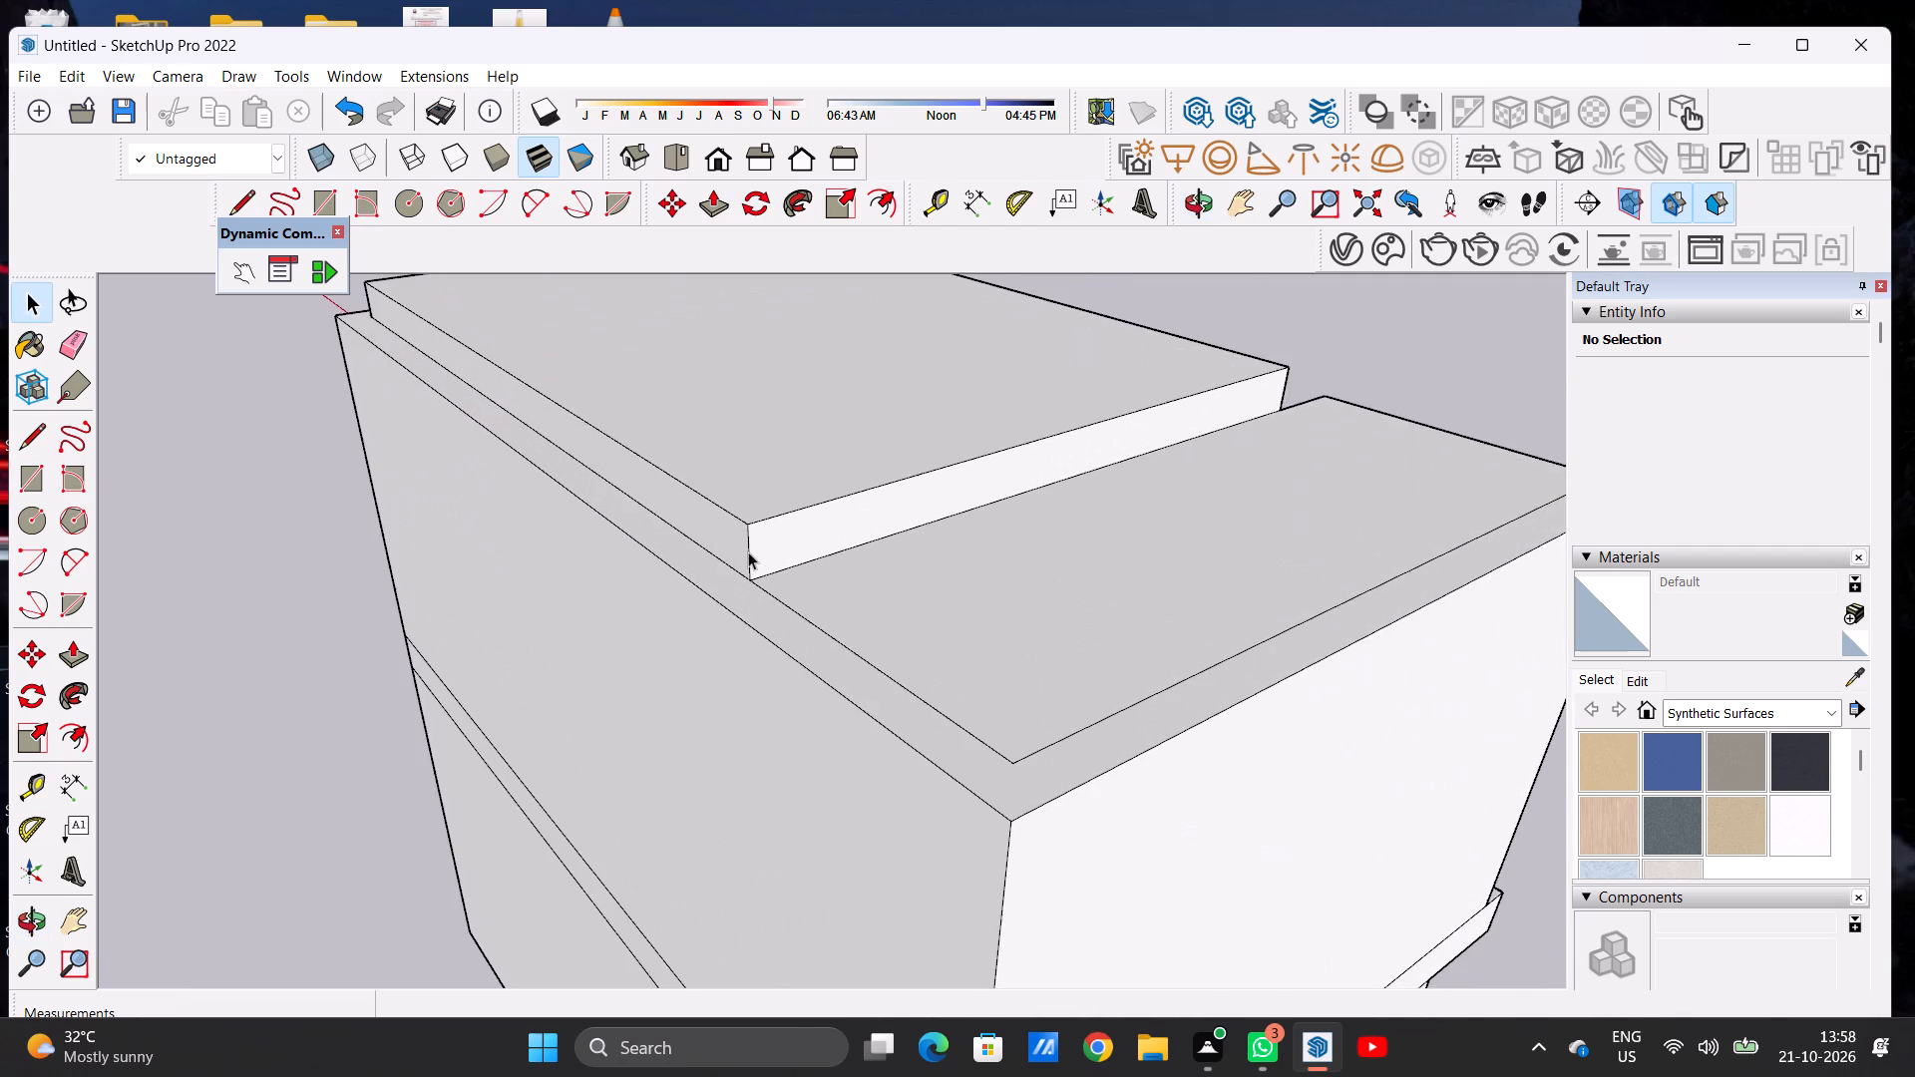
middle_click_drag(742, 546, 730, 593)
scroll(730, 593, "up", 2)
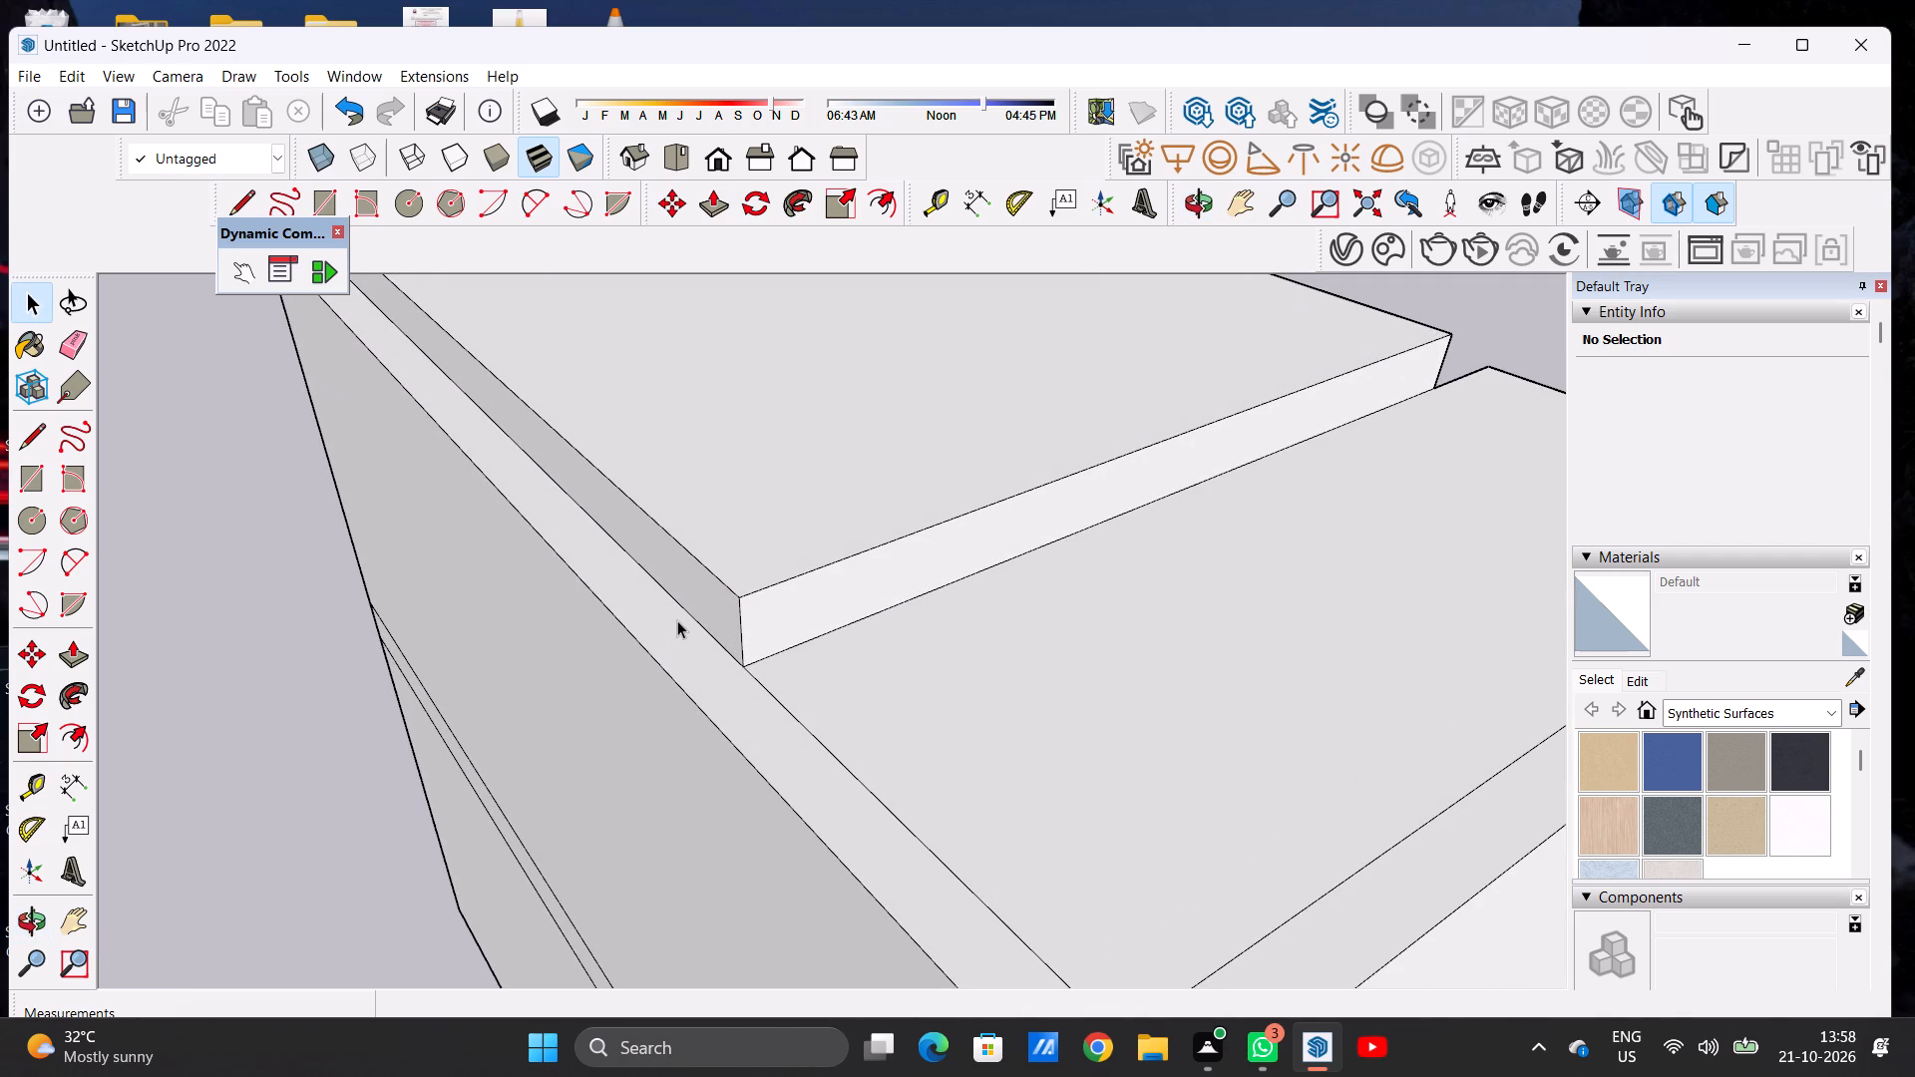
key("p")
left_click(707, 599)
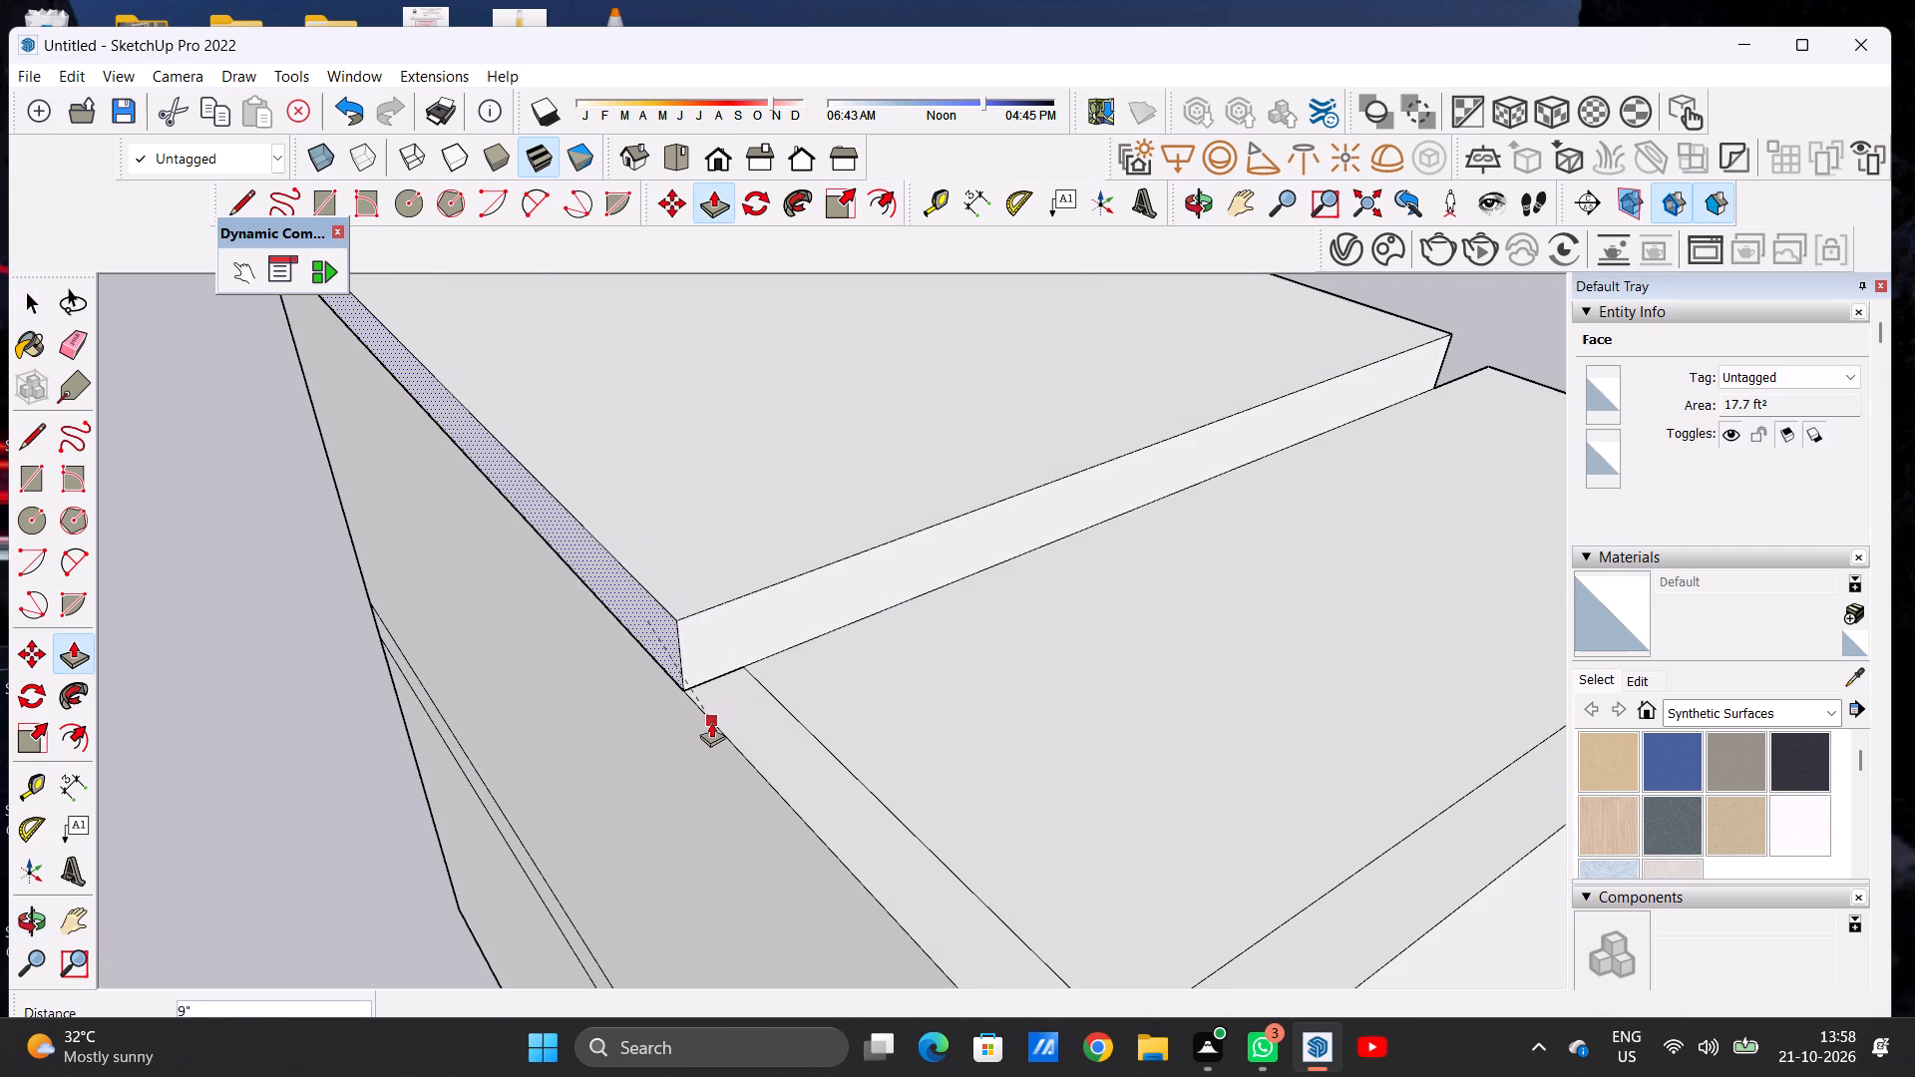
left_click(711, 722)
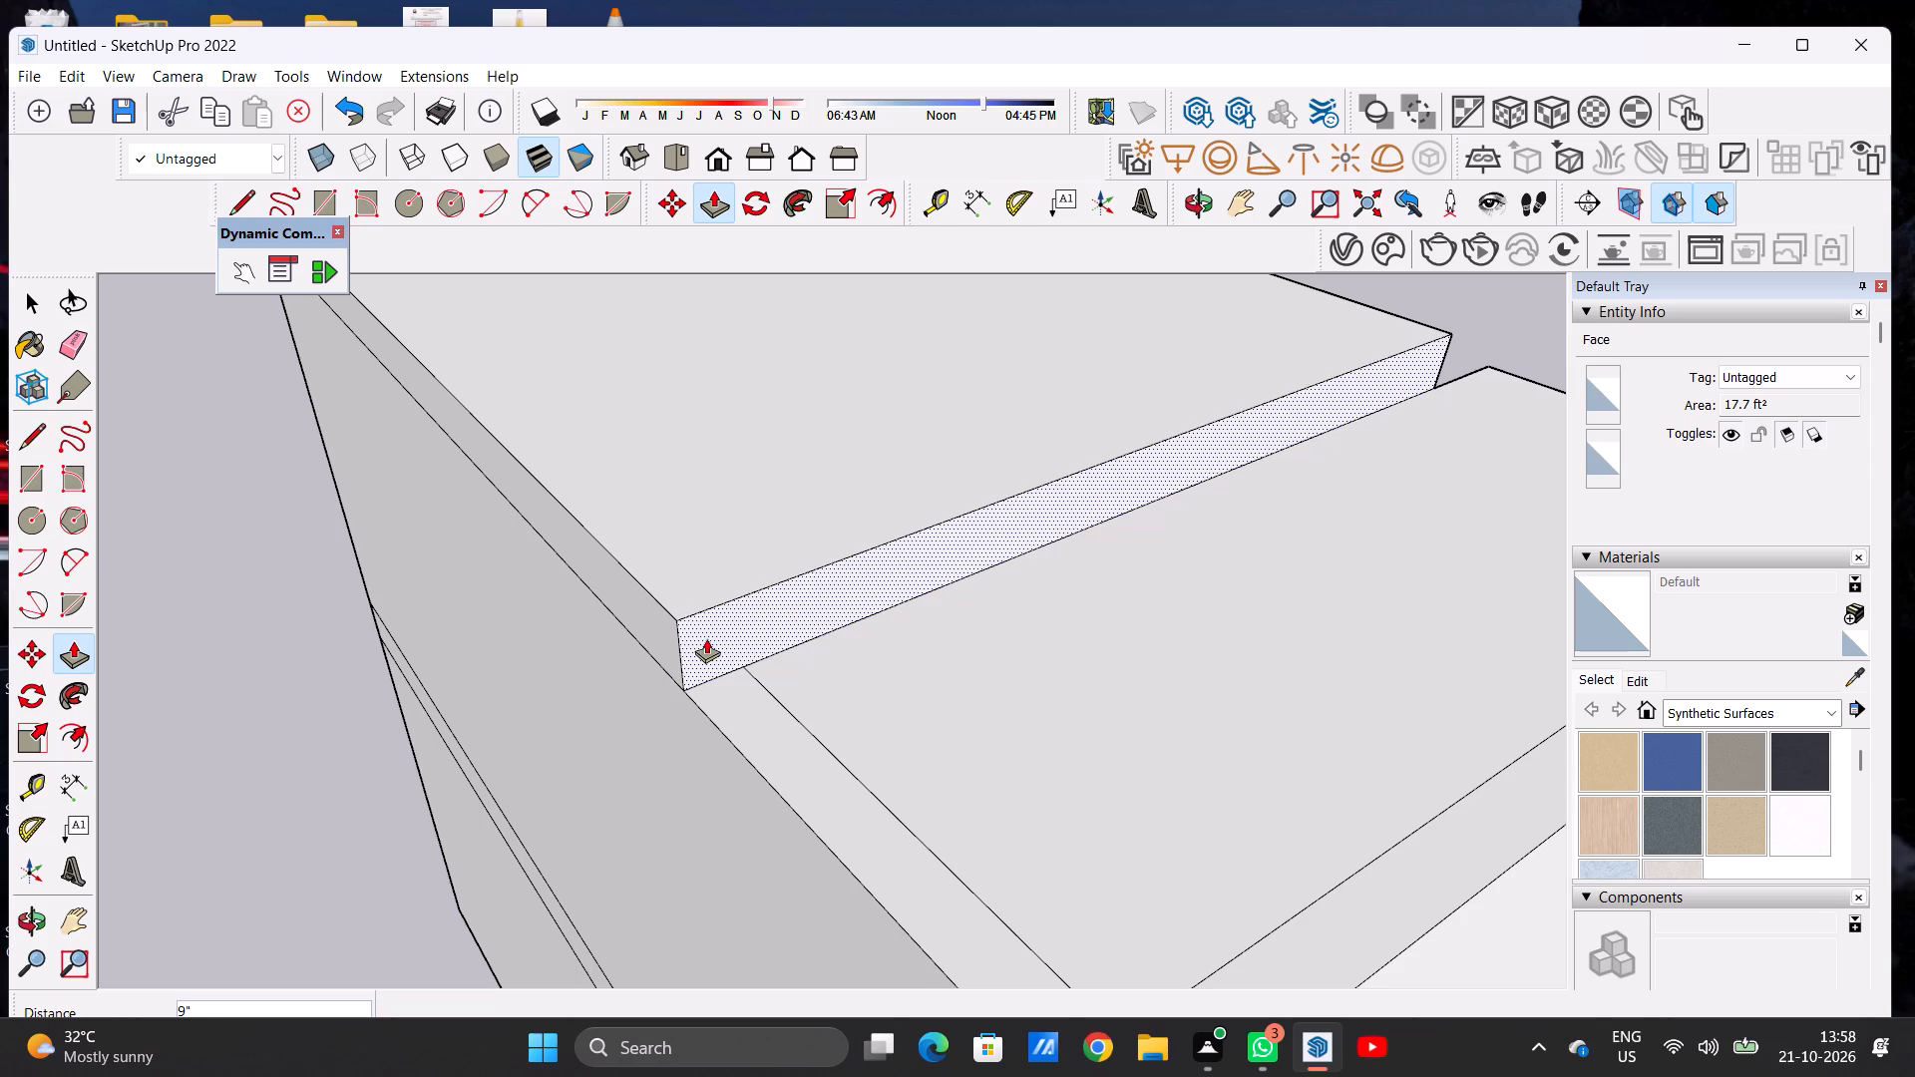
key("space")
Push/Pull the roof slab's side edge face beside the strip wall outward 9" to align with the outer side wall.
scroll(628, 620, "down", 14)
middle_click_drag(1014, 601, 480, 591)
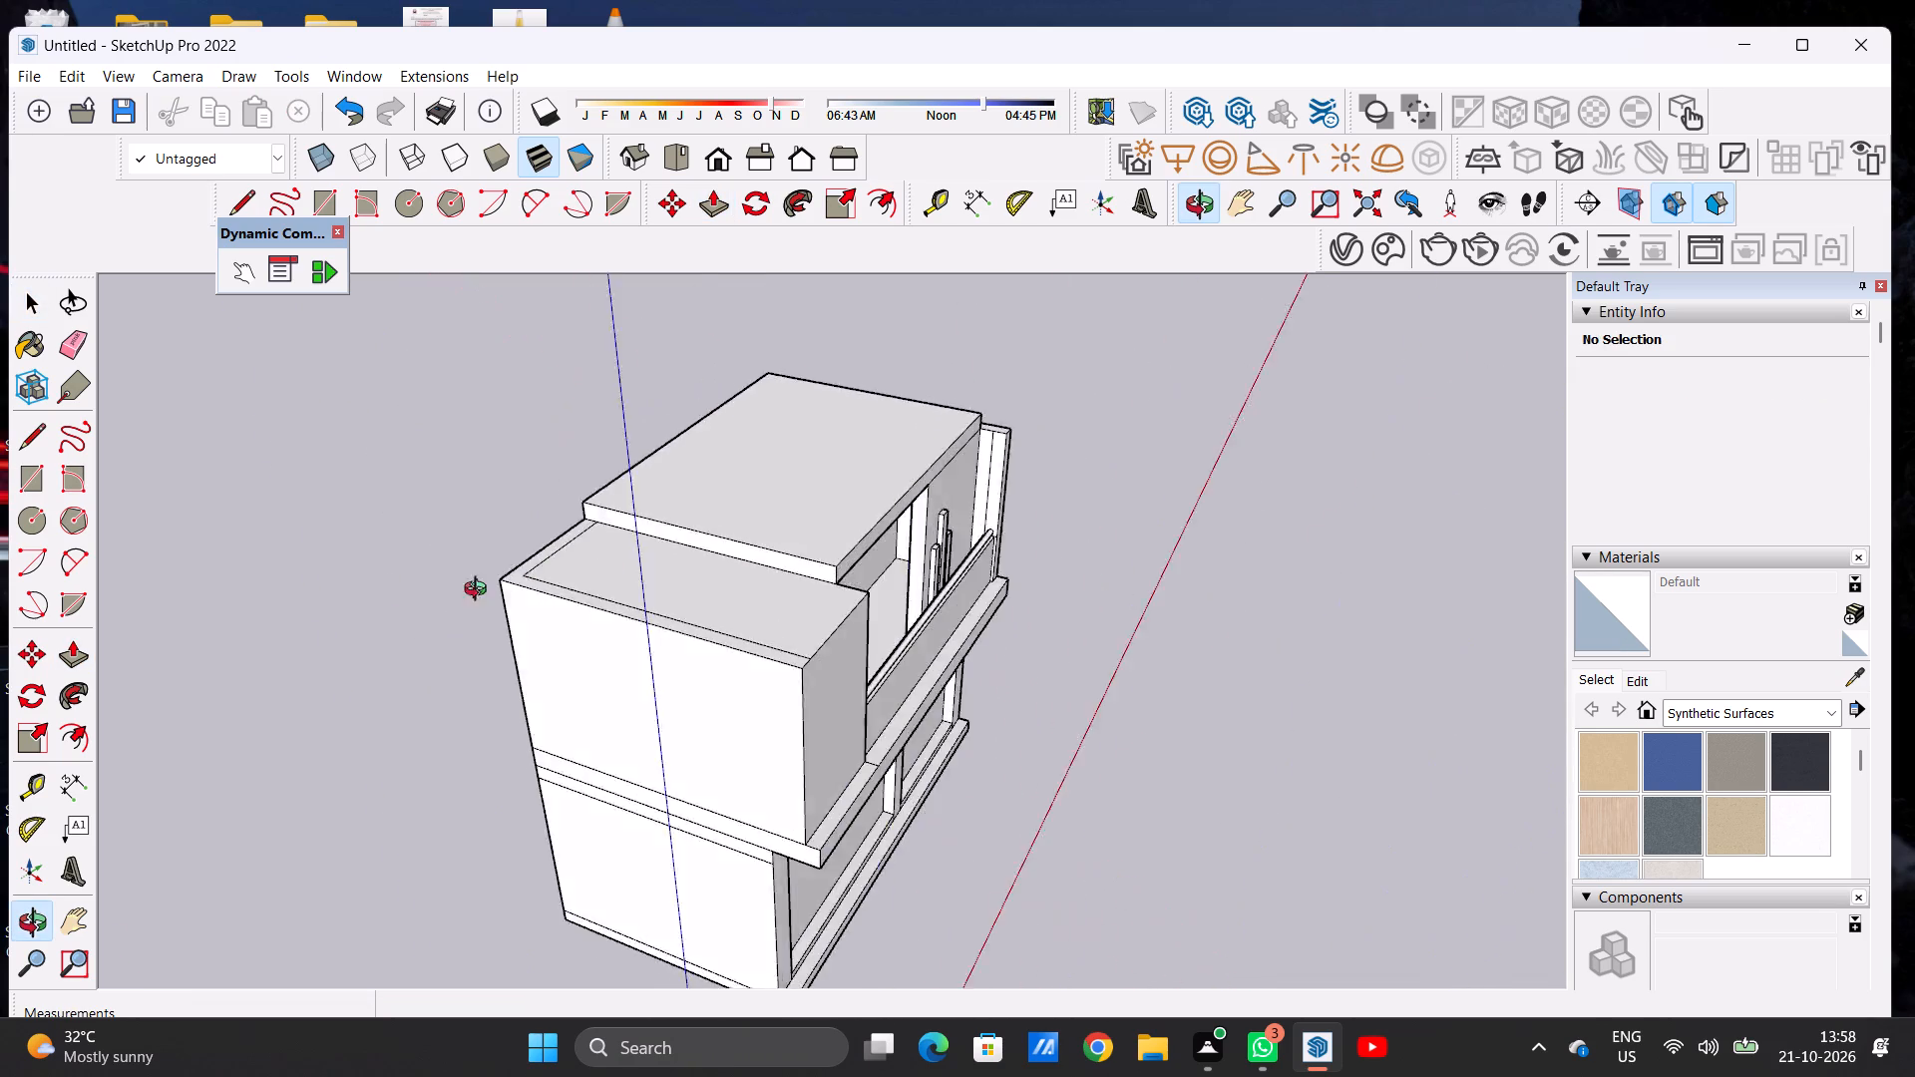
middle_click_drag(480, 591, 180, 545)
middle_click_drag(903, 487, 407, 500)
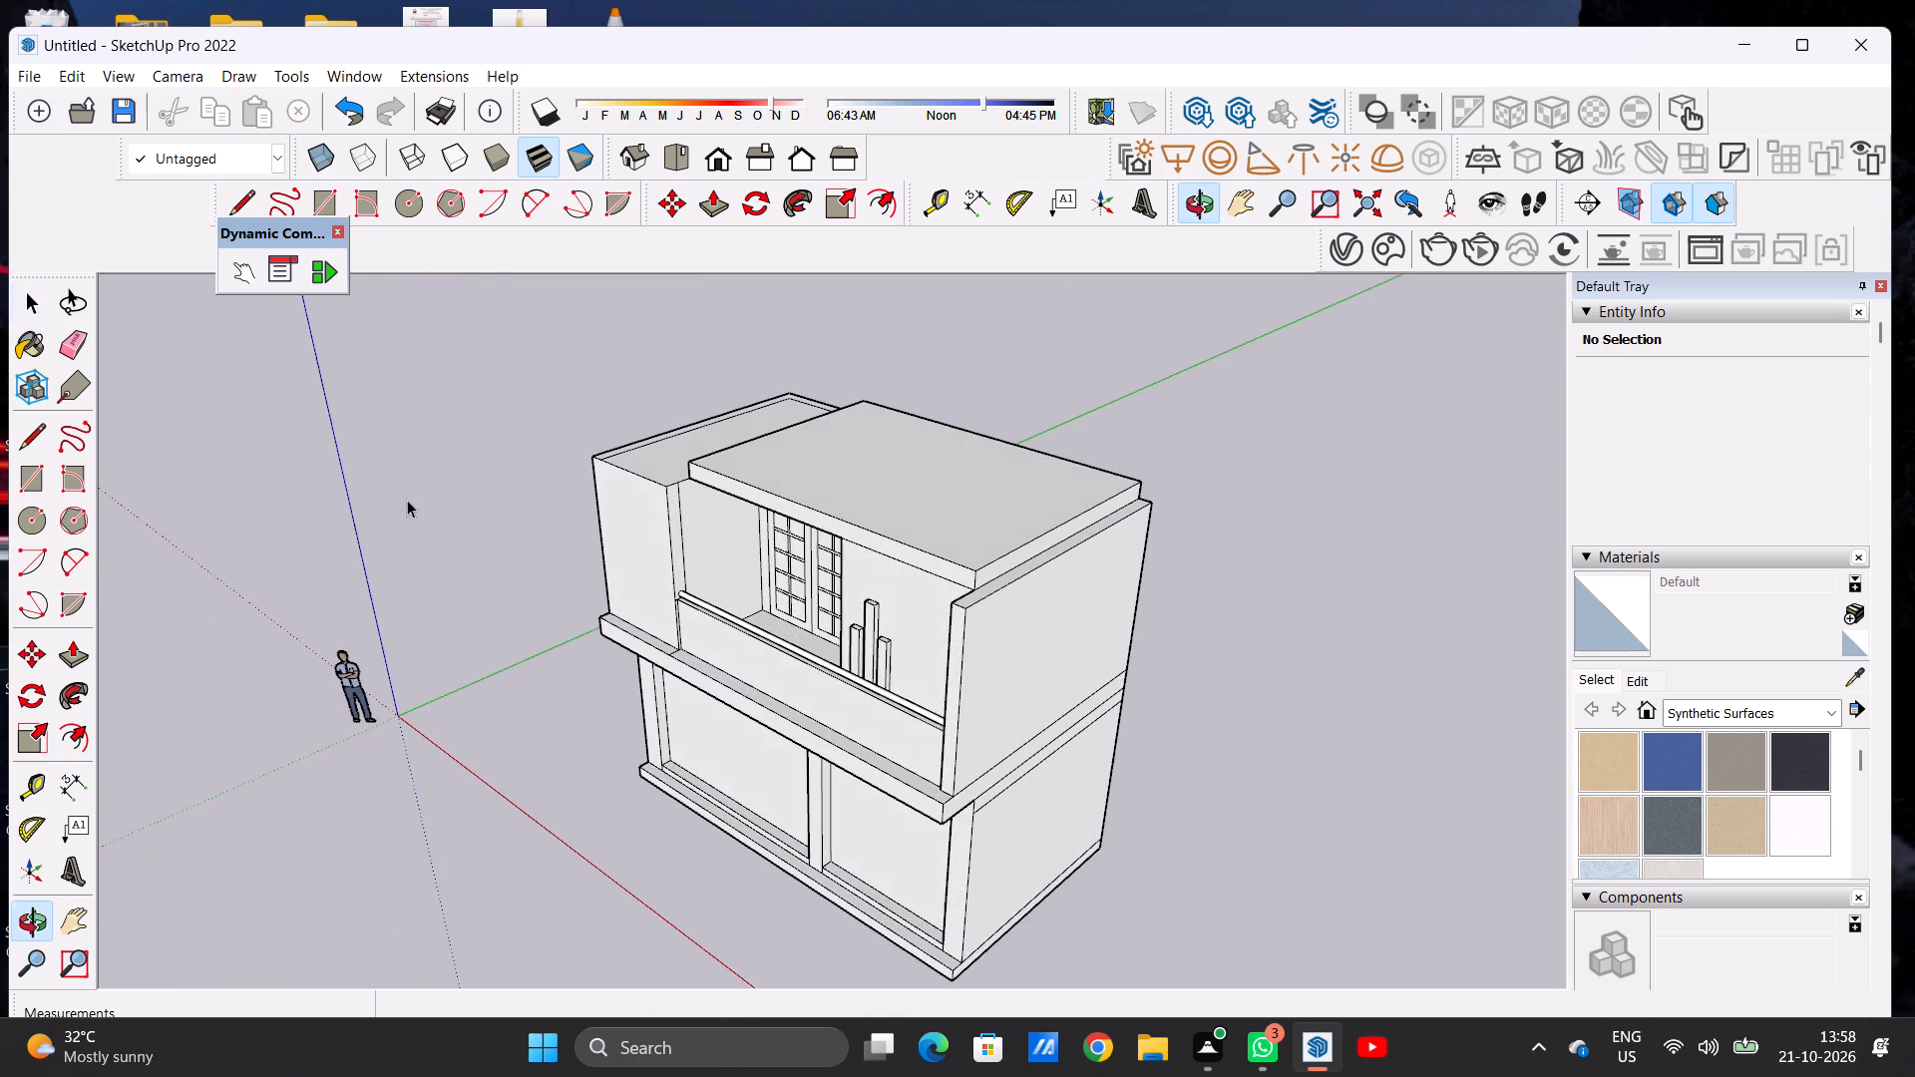
scroll(1036, 609, "up", 5)
middle_click_drag(932, 579, 958, 672)
scroll(973, 669, "up", 3)
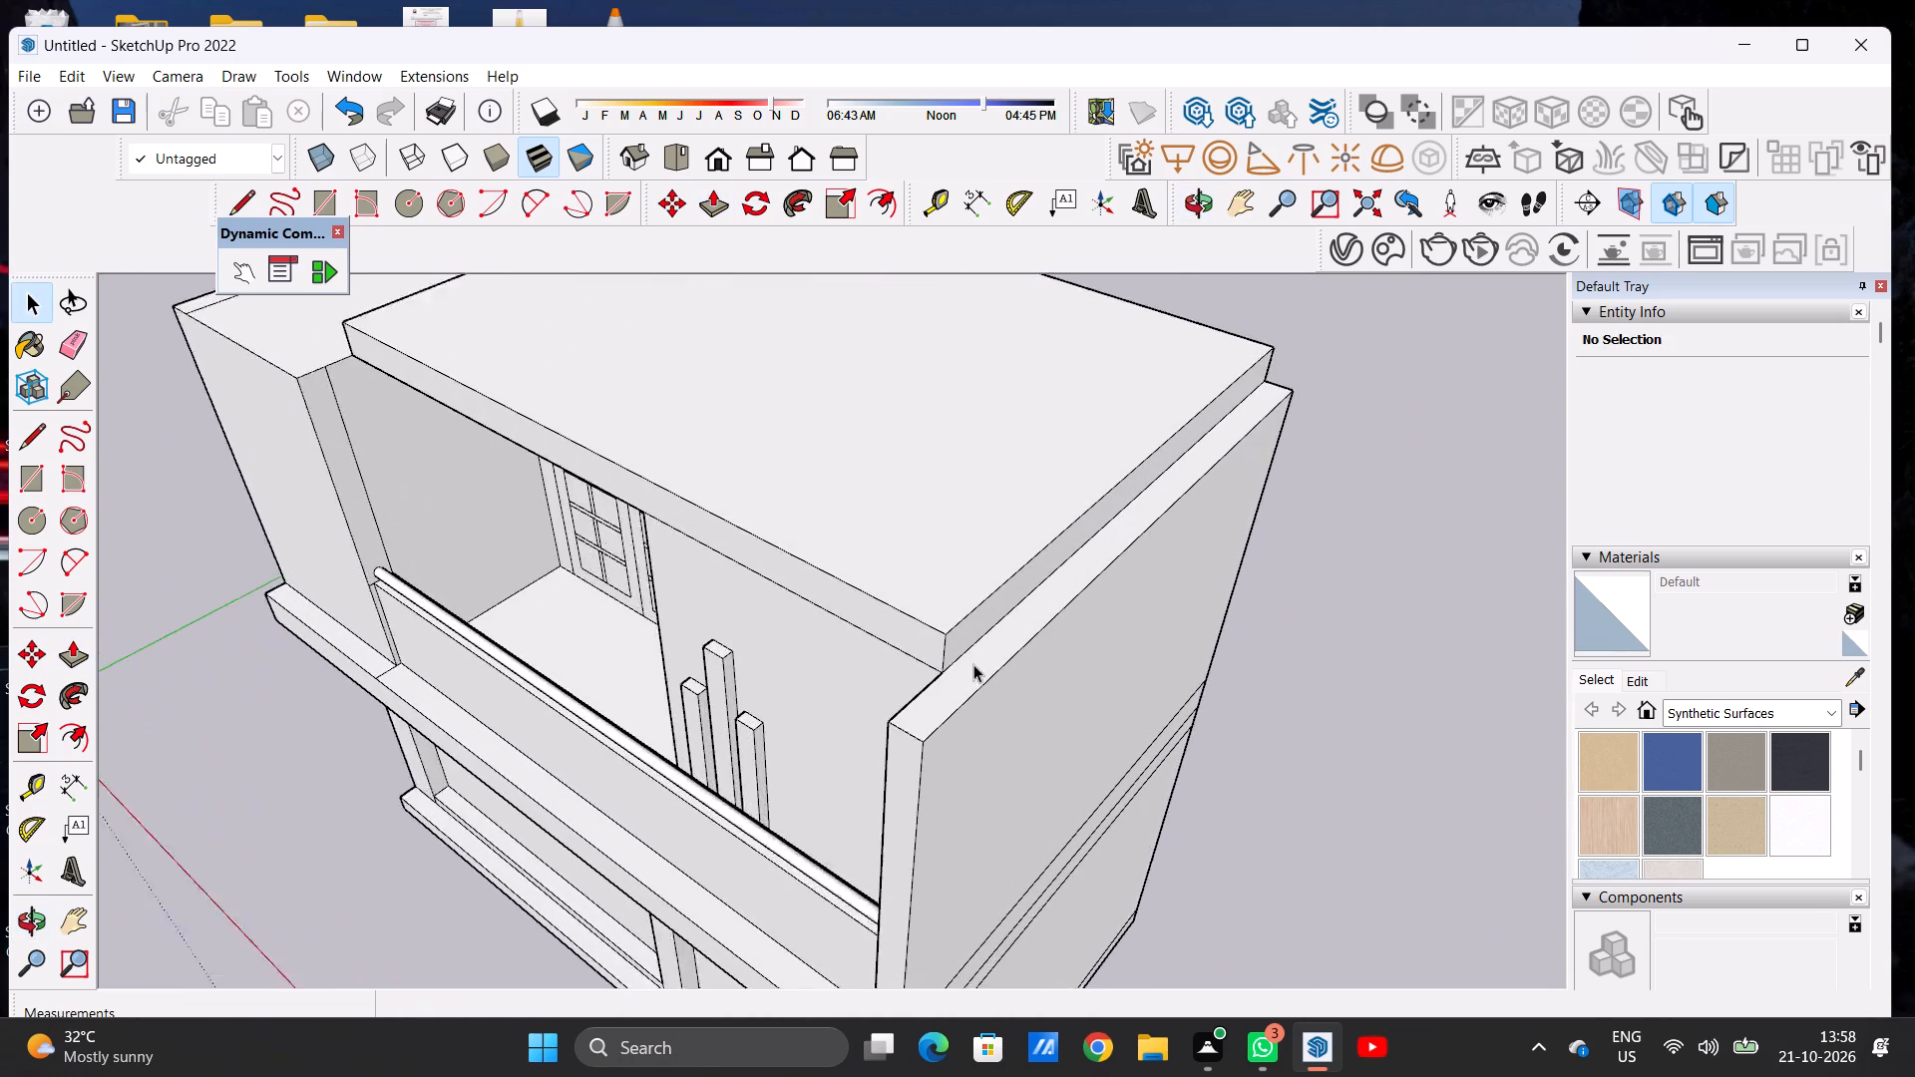
scroll(973, 664, "up", 4)
key("p")
middle_click_drag(929, 638, 907, 609)
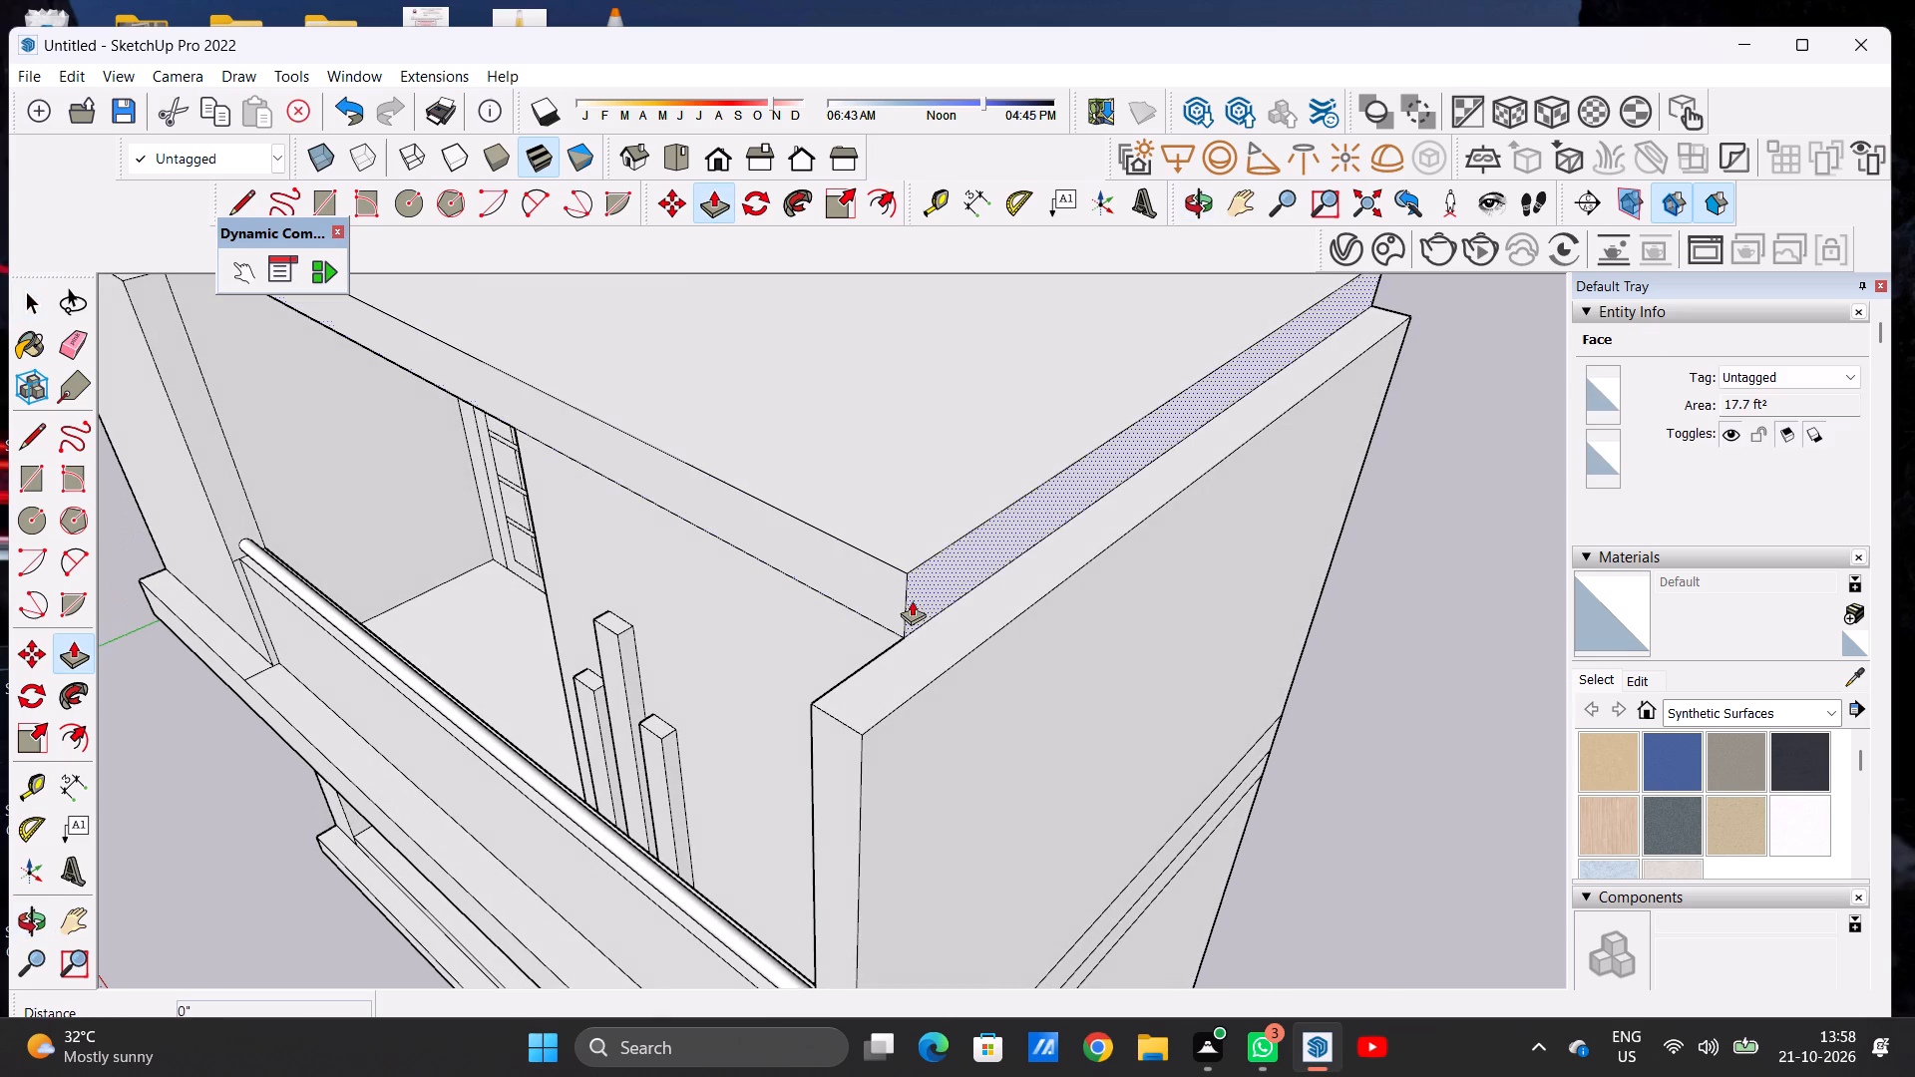
left_click(926, 595)
left_click(864, 728)
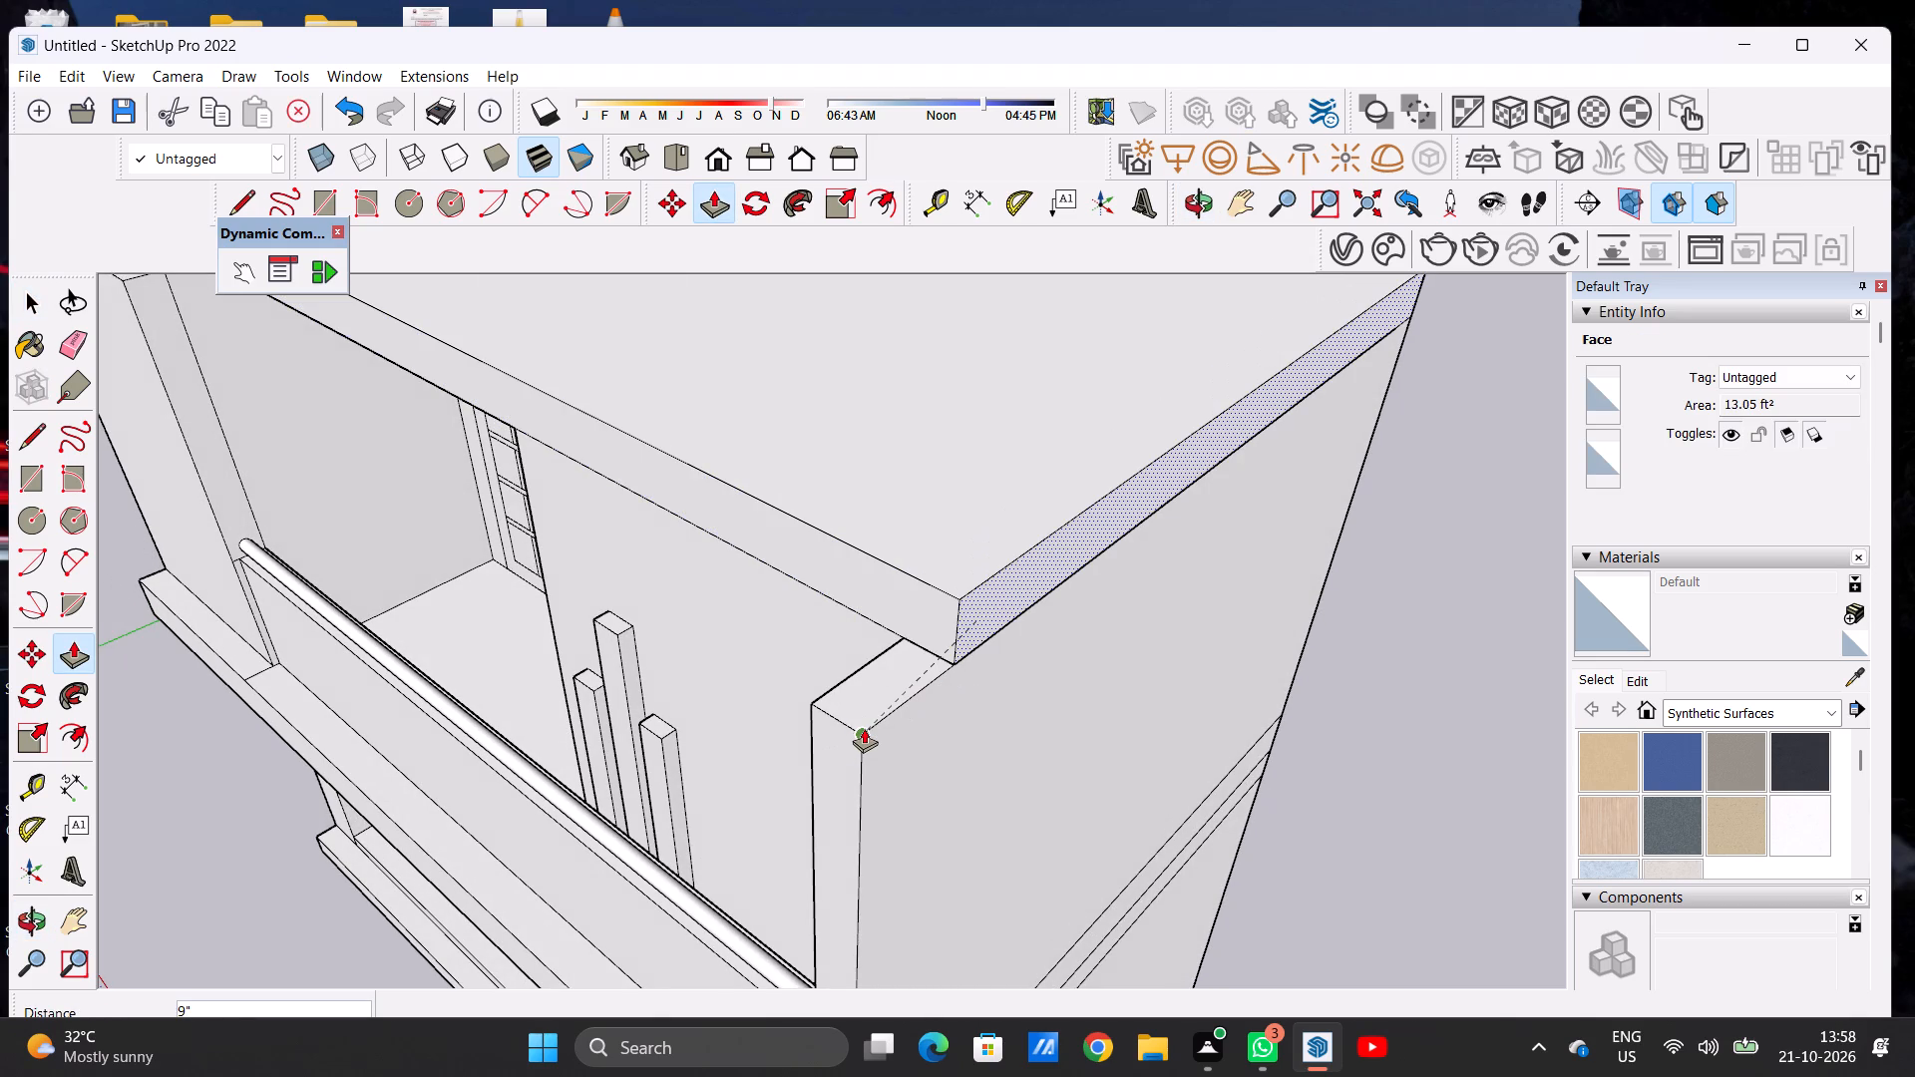
key("space")
Push/Pull the inner top face of the solid block beside the balcony upward 6' 4" above its roof.
scroll(863, 717, "down", 4)
scroll(863, 717, "up", 1)
scroll(863, 717, "down", 1)
scroll(863, 717, "up", 1)
scroll(863, 717, "down", 13)
scroll(867, 707, "up", 1)
middle_click_drag(602, 699, 1013, 590)
middle_click_drag(630, 592, 569, 716)
scroll(486, 603, "up", 5)
scroll(486, 603, "down", 1)
key("p")
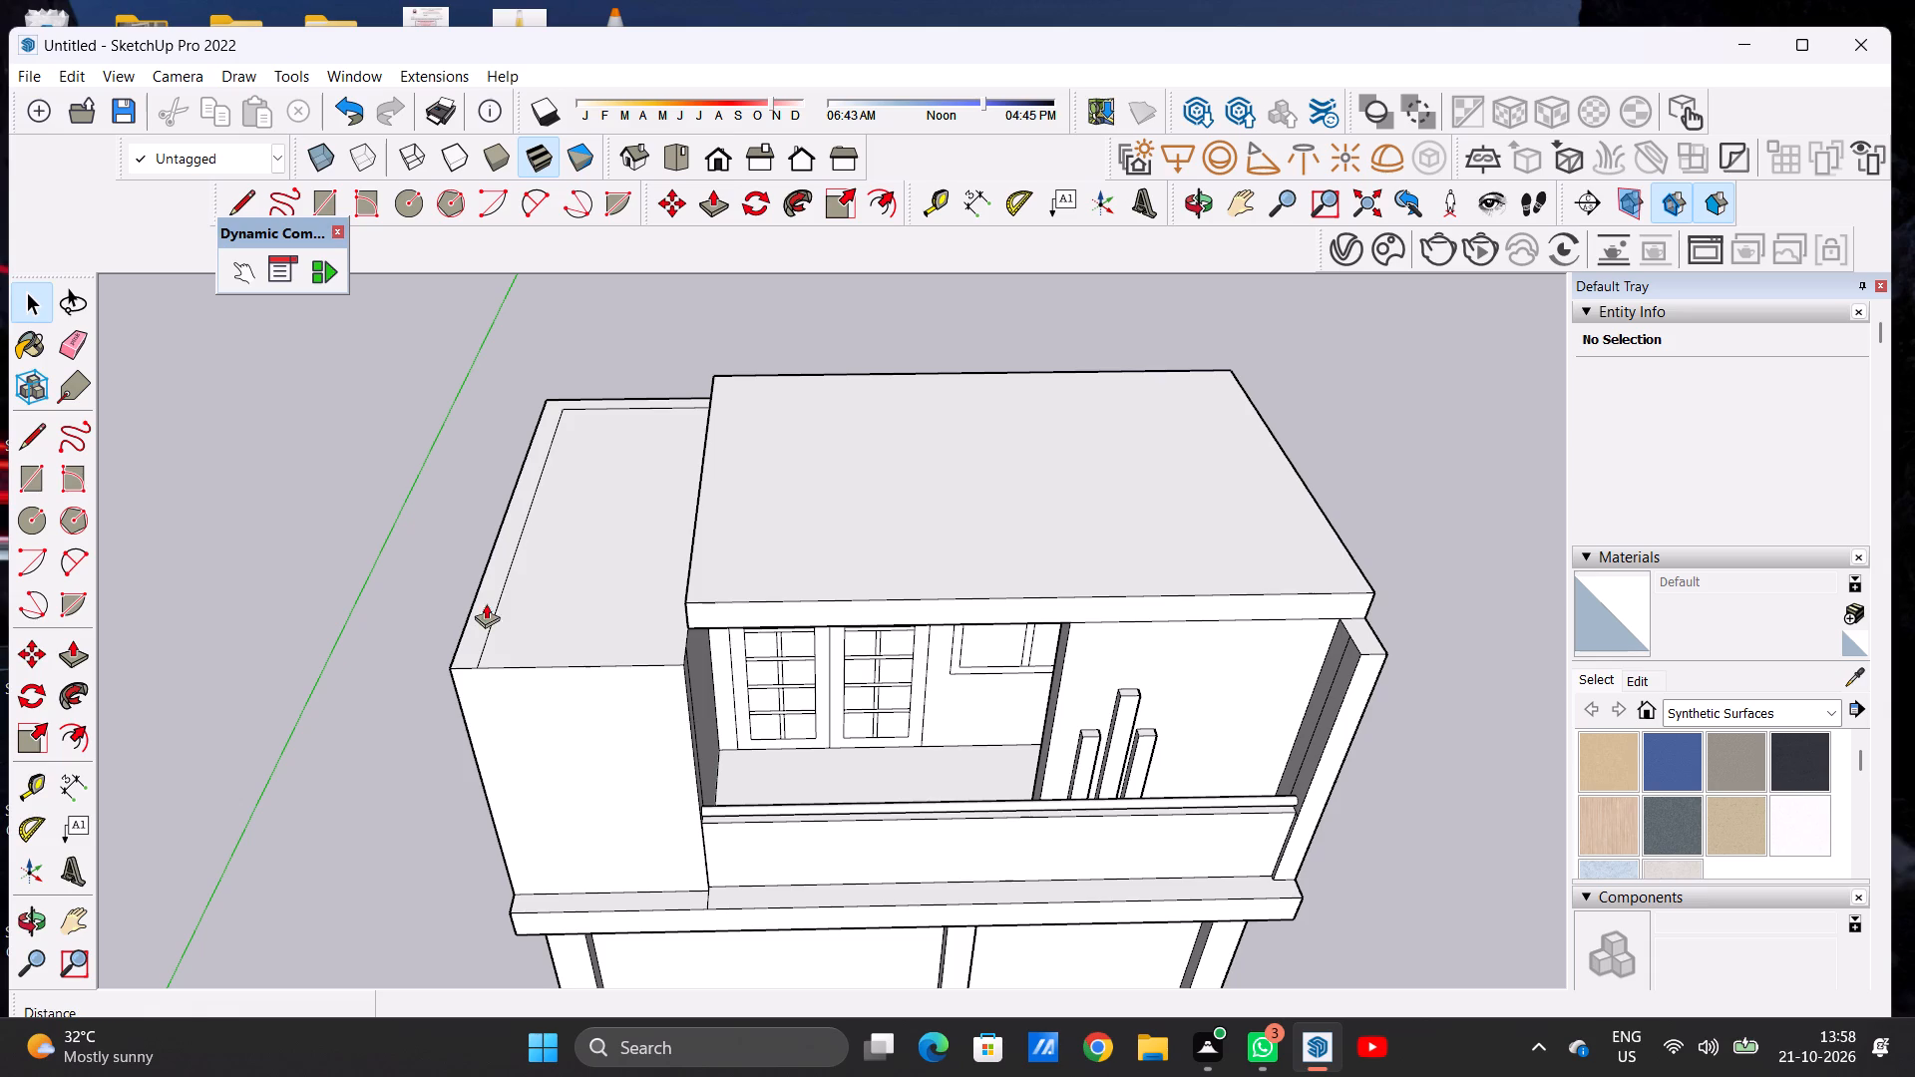
left_click(593, 599)
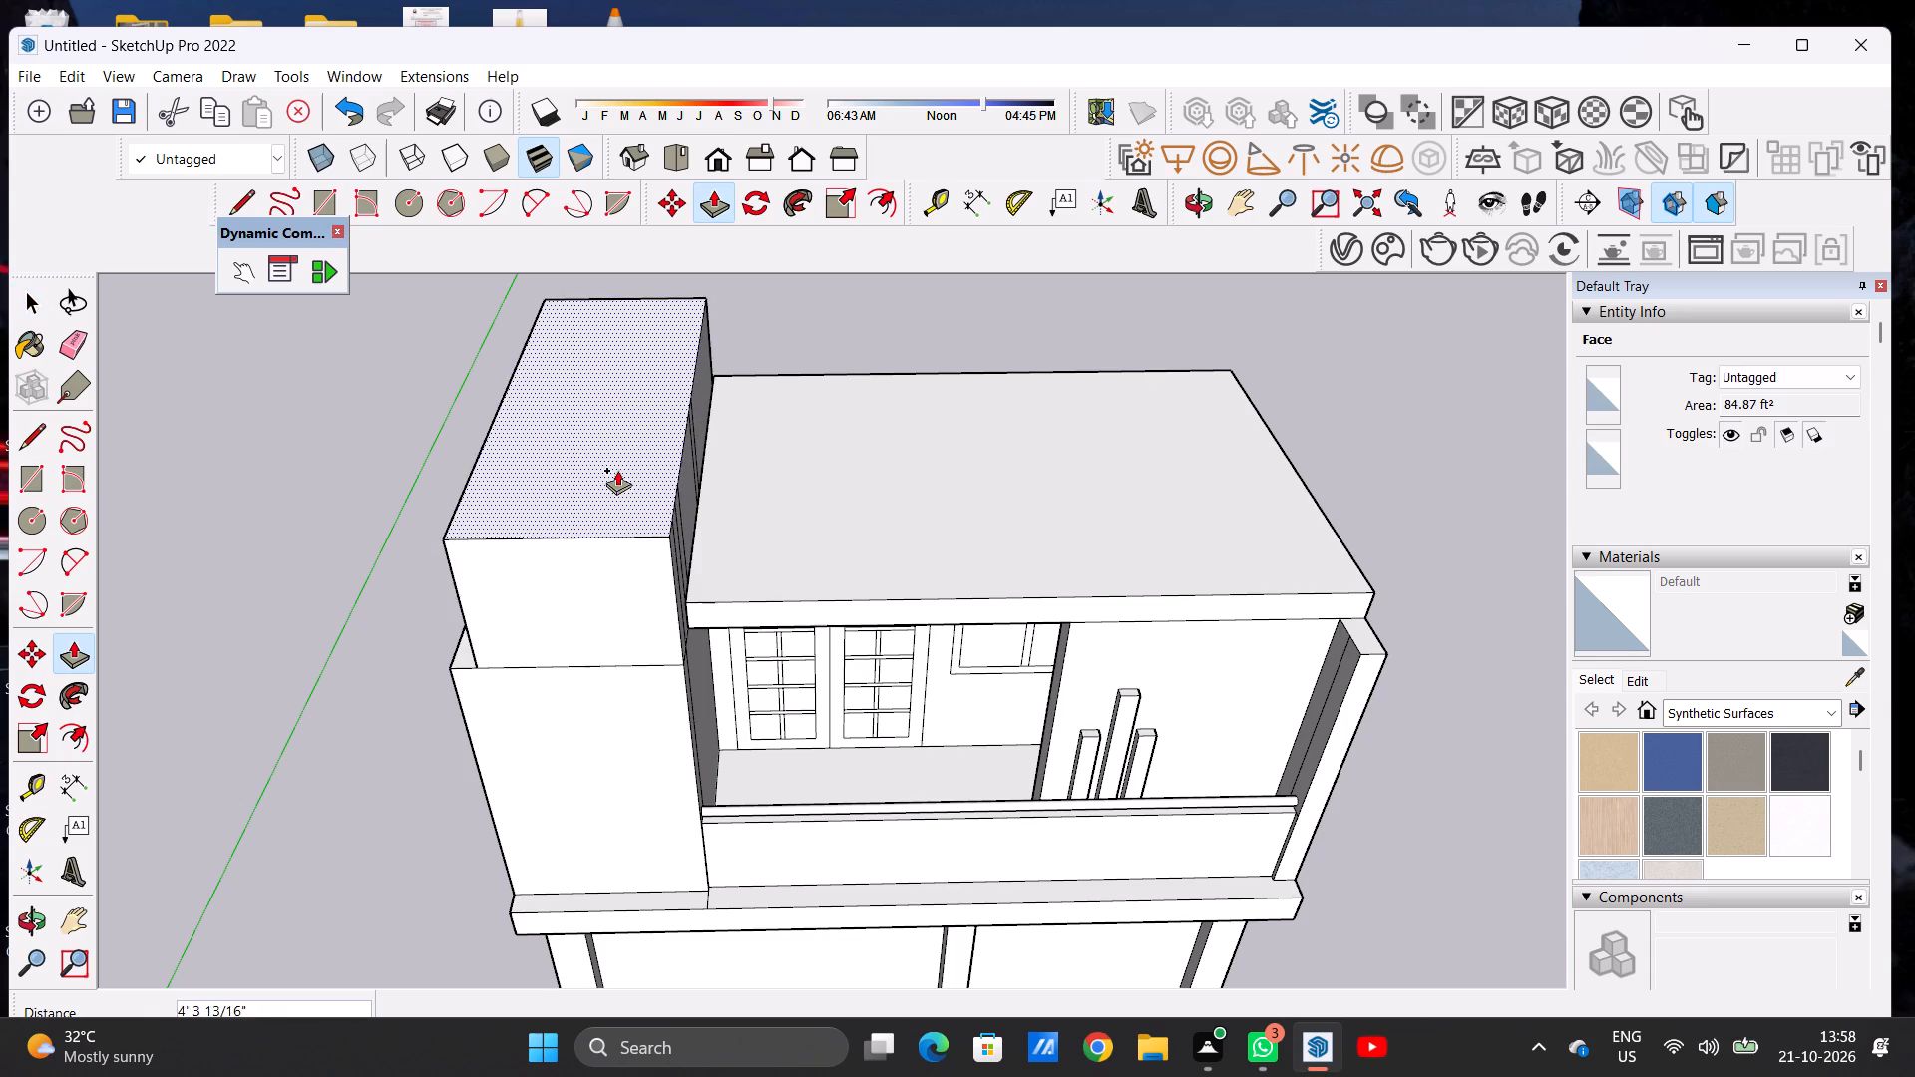
scroll(617, 474, "down", 16)
middle_click_drag(625, 512, 637, 413)
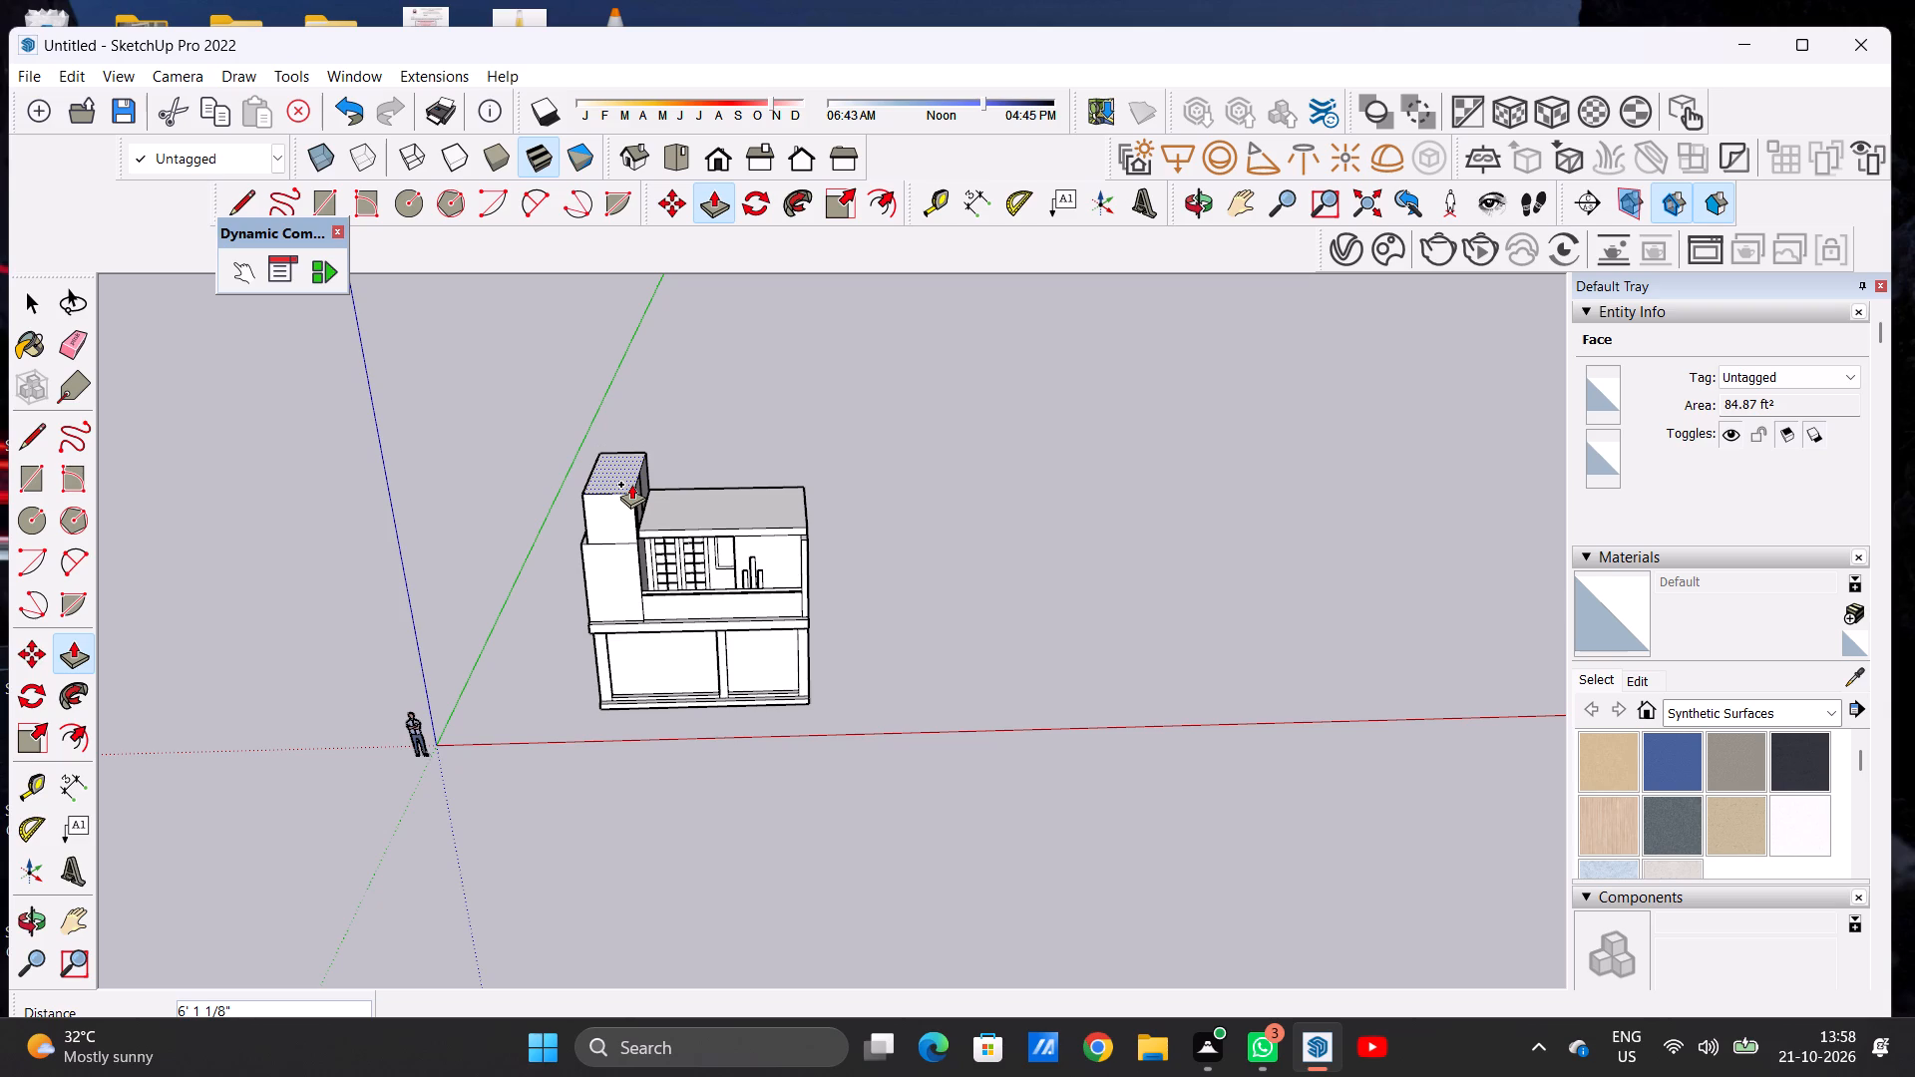
left_click(631, 482)
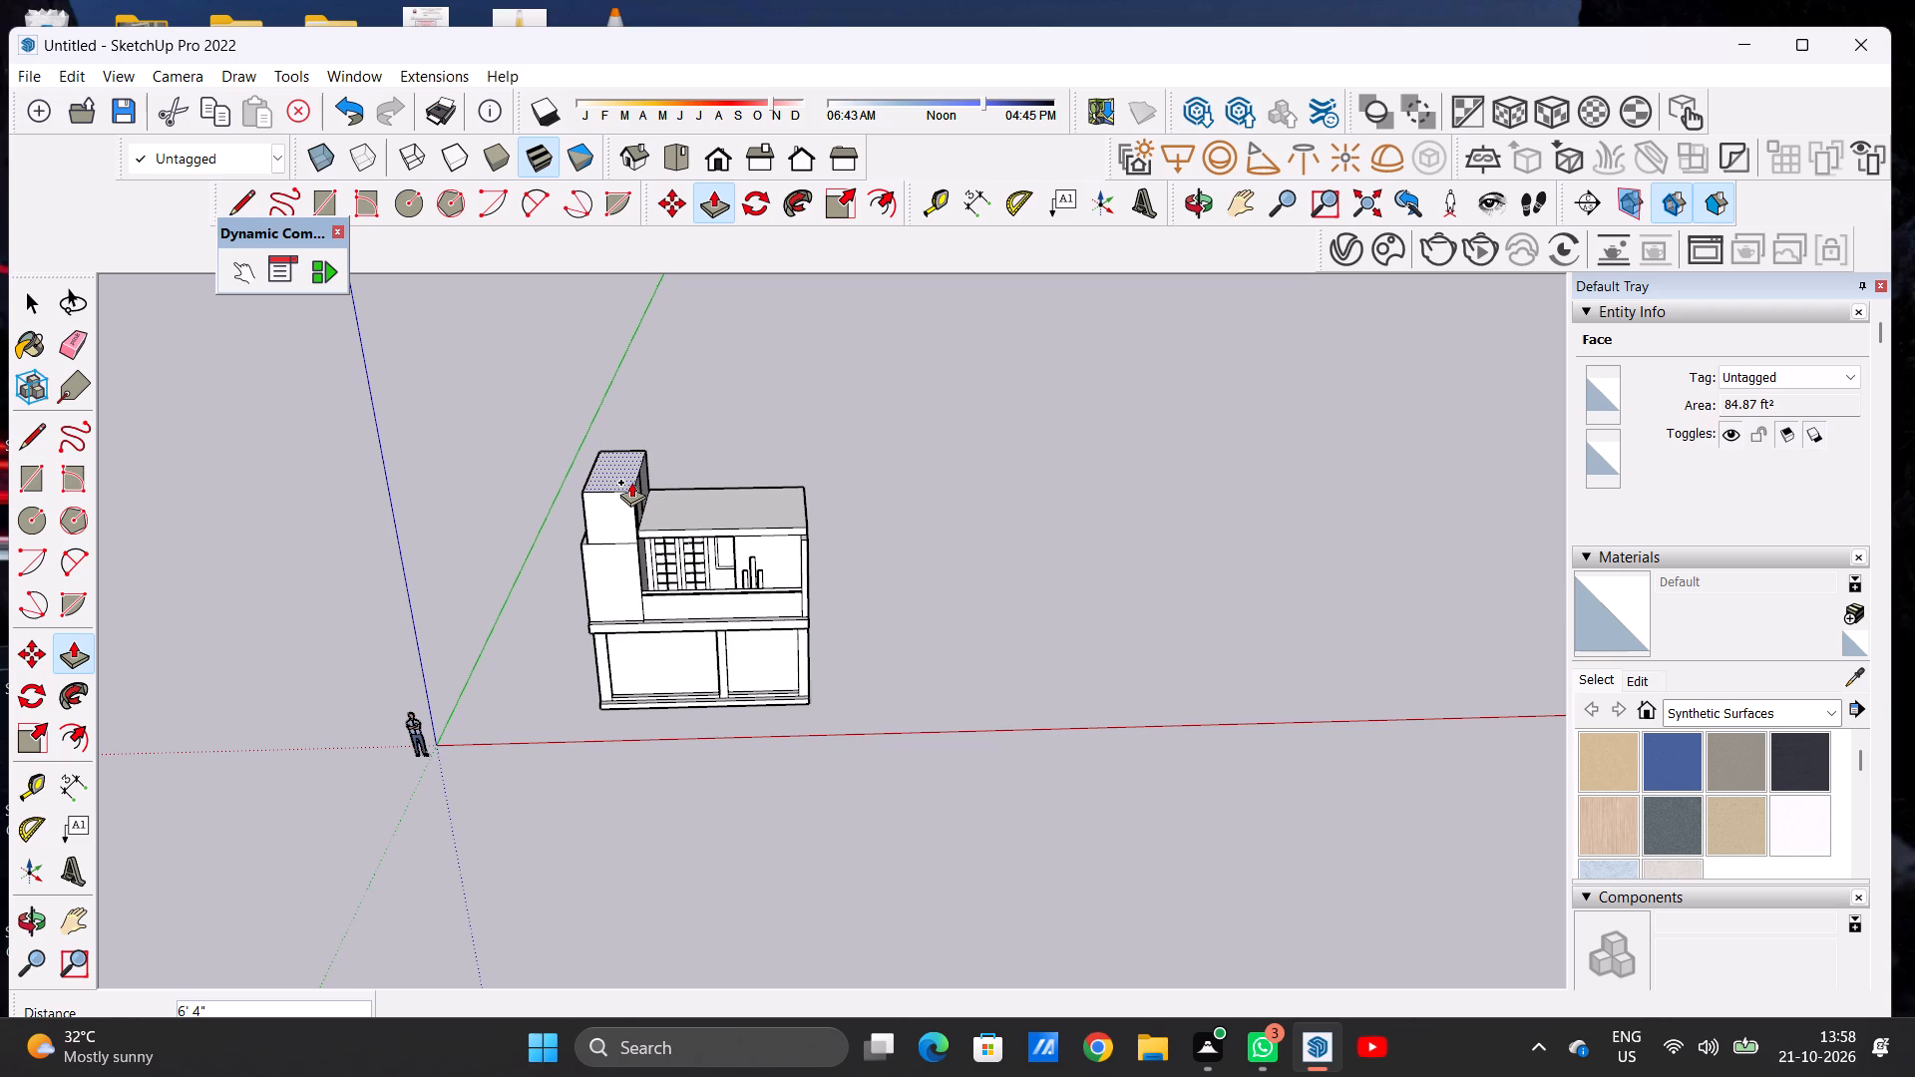
key("space")
Push/Pull the outer side face of the raised block outward 9" to align with the side wall below.
scroll(679, 651, "down", 5)
middle_click_drag(629, 609, 884, 535)
scroll(713, 567, "up", 14)
scroll(657, 629, "up", 1)
middle_click_drag(657, 629, 622, 683)
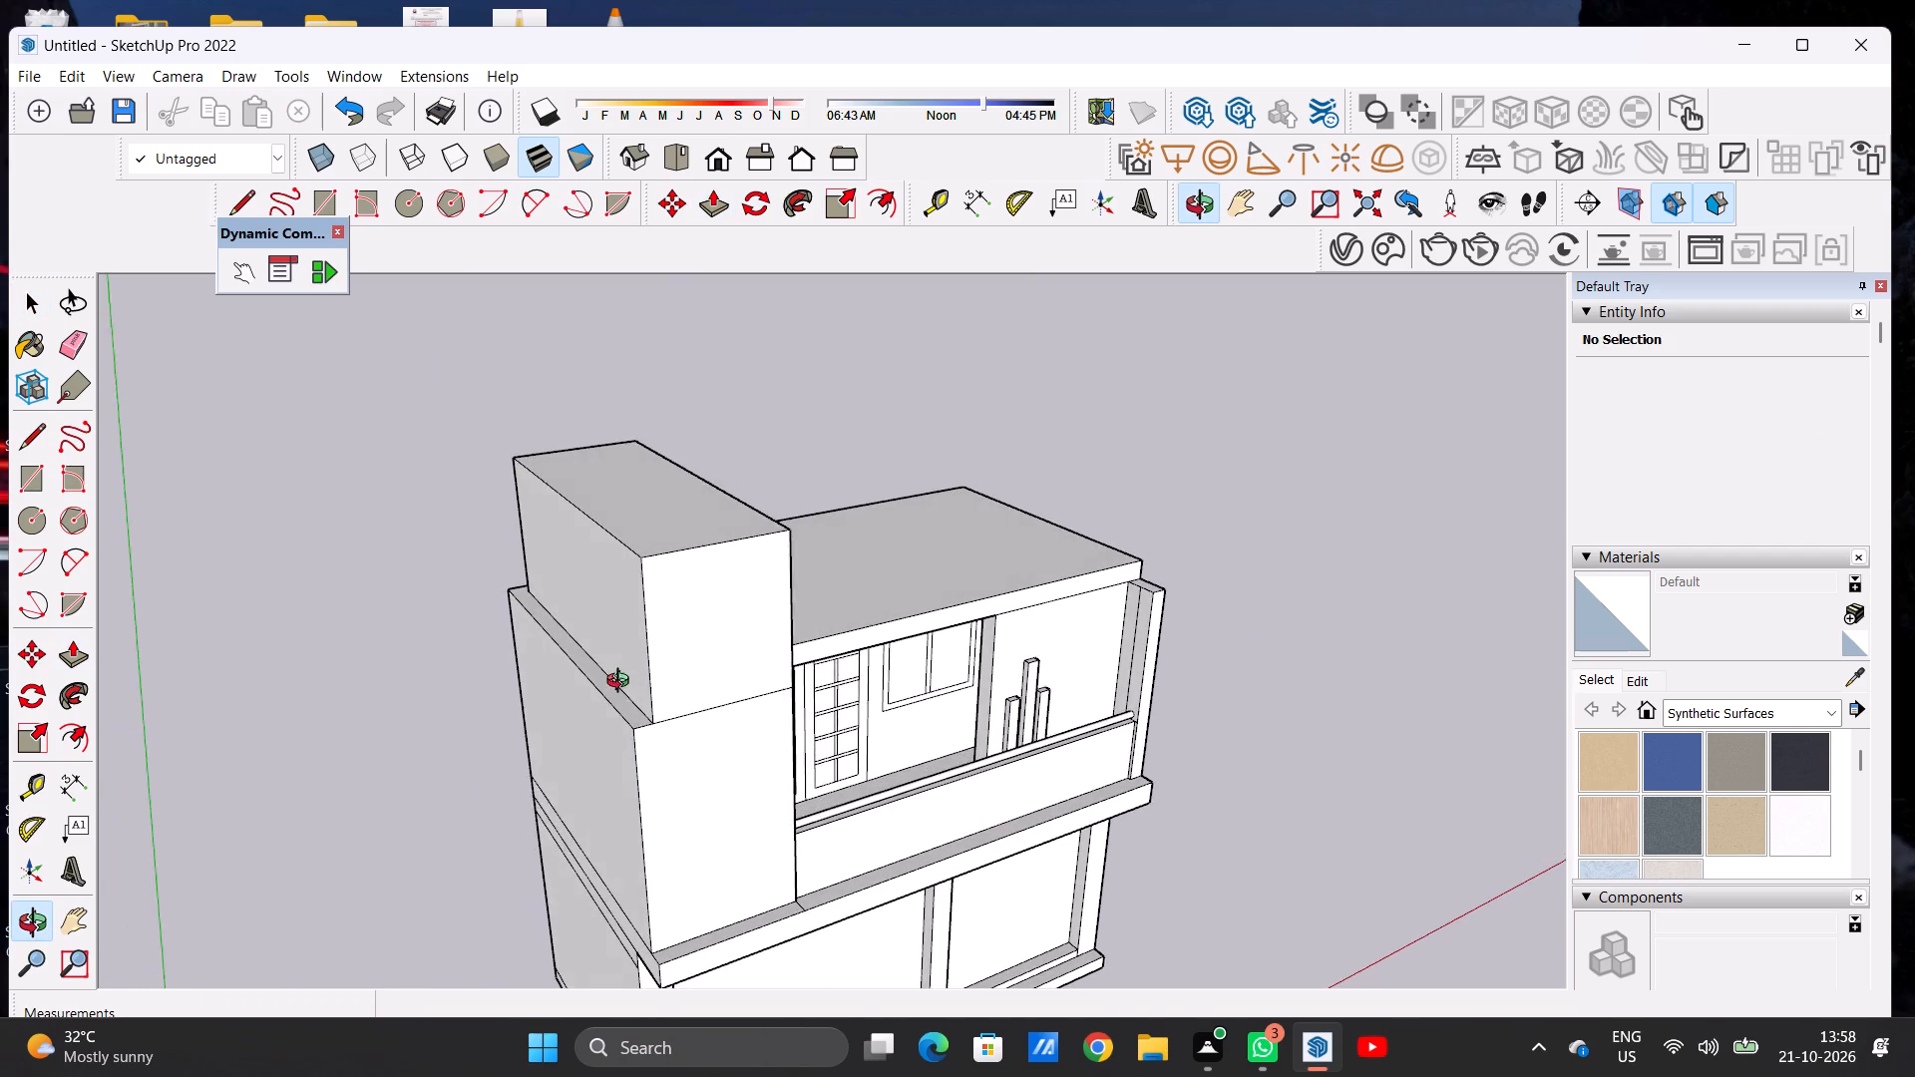
middle_click_drag(622, 683, 620, 683)
scroll(620, 683, "up", 6)
key("p")
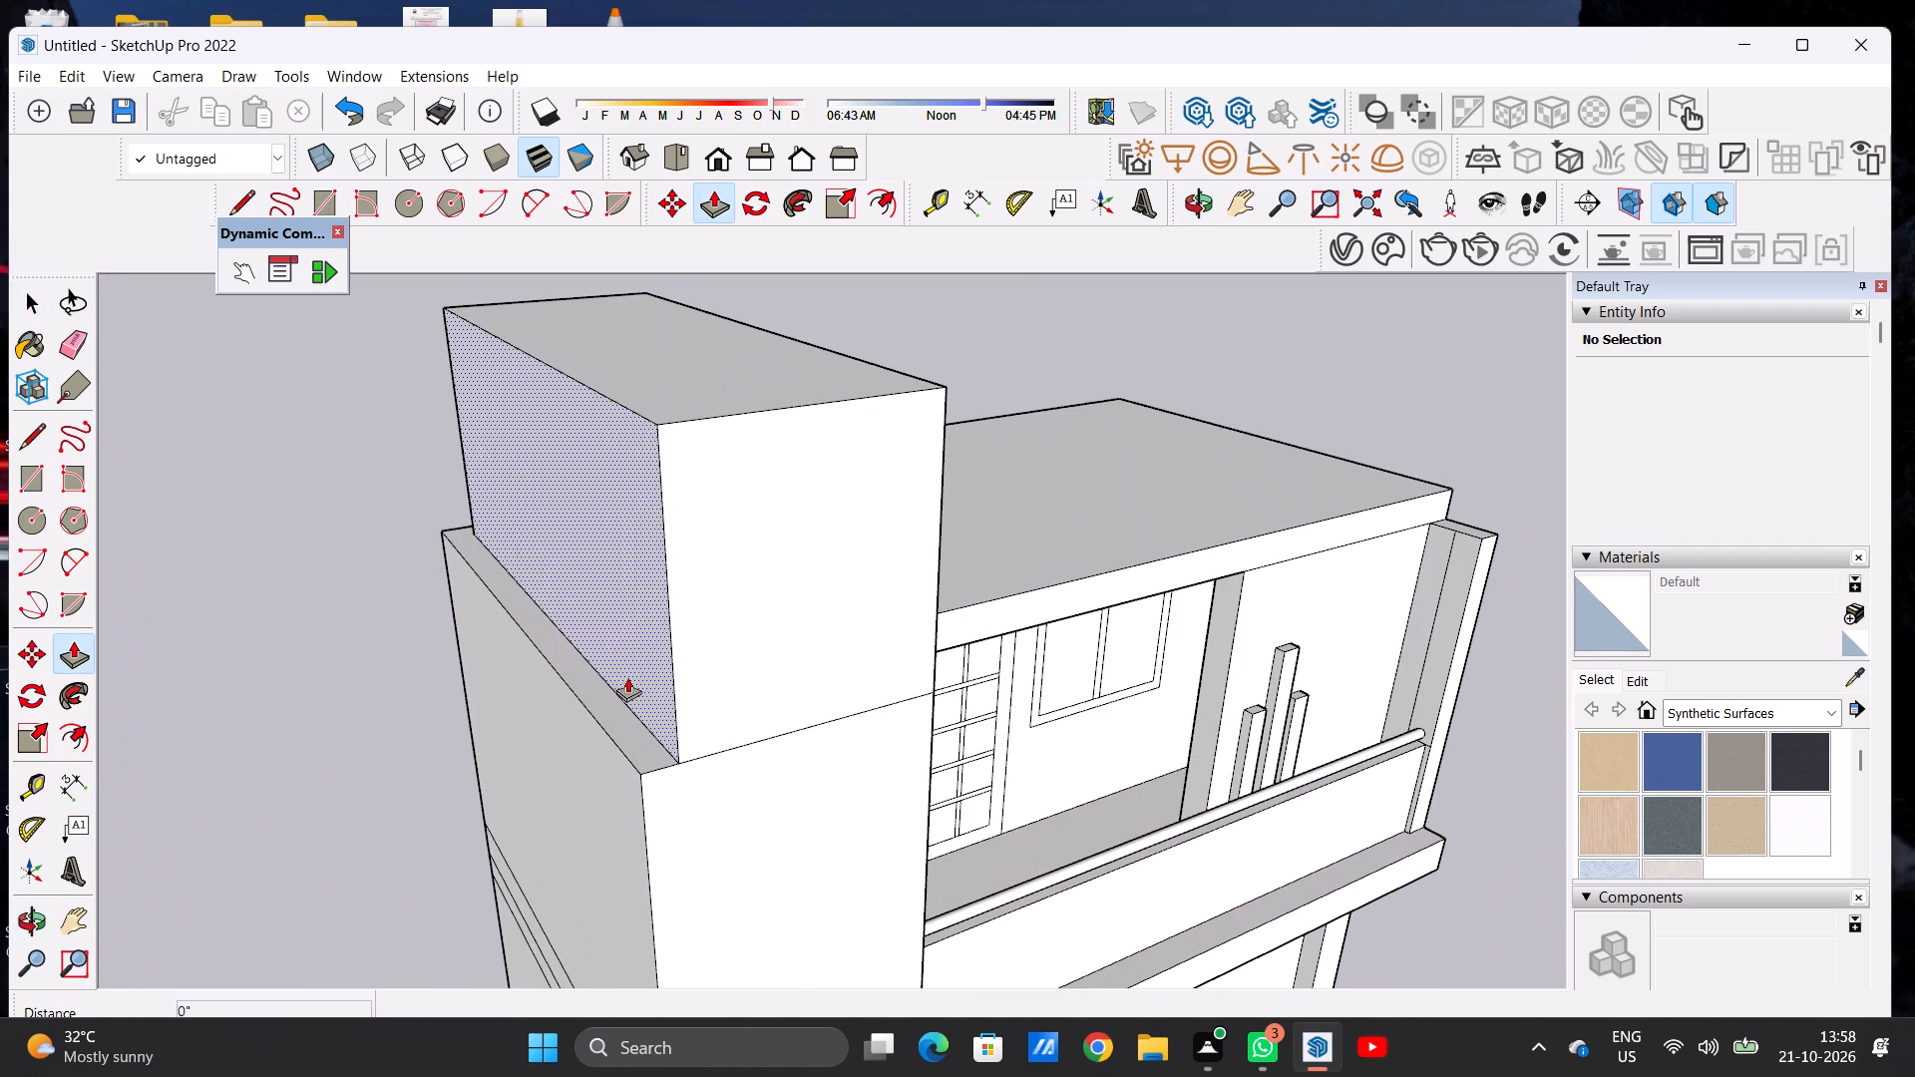
left_click(657, 669)
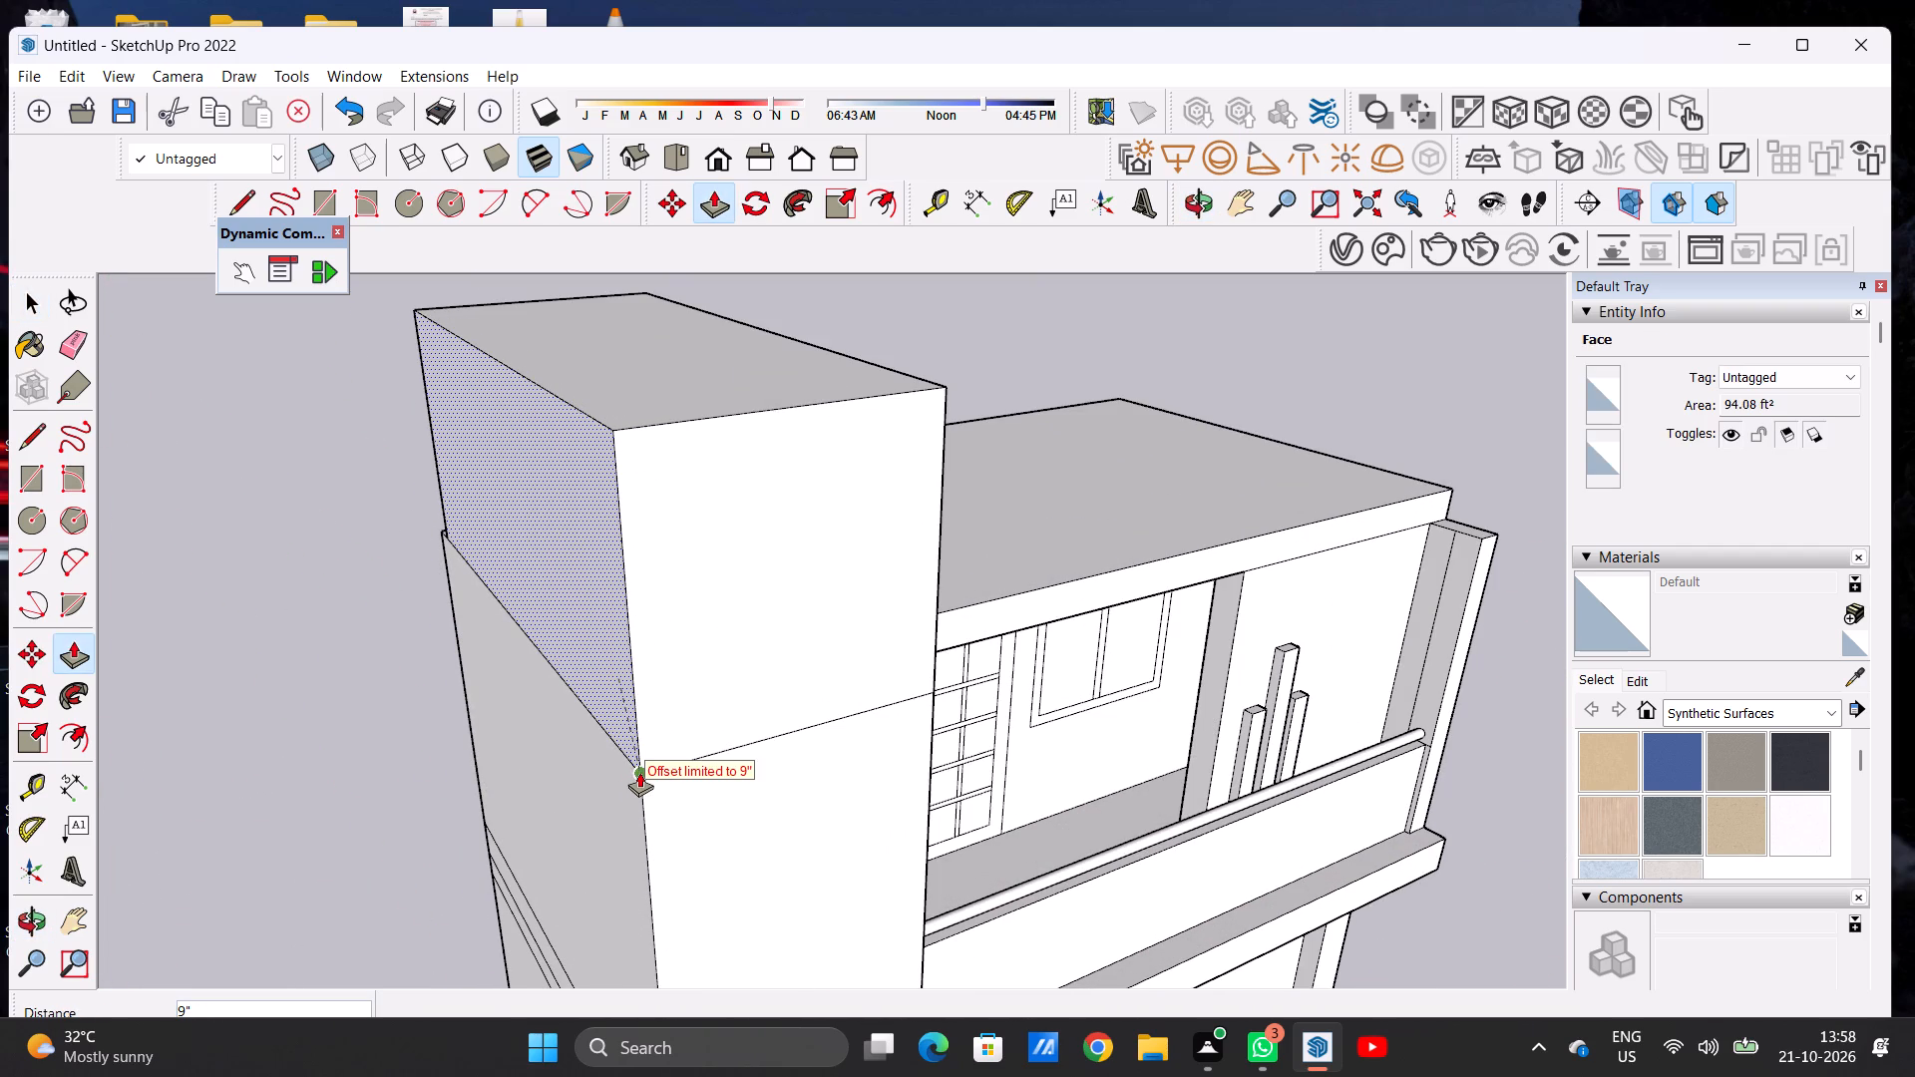
left_click(639, 772)
Push/Pull the rear face of the raised block outward 9" to align with the back wall below.
scroll(628, 692, "down", 12)
middle_click_drag(969, 600, 177, 614)
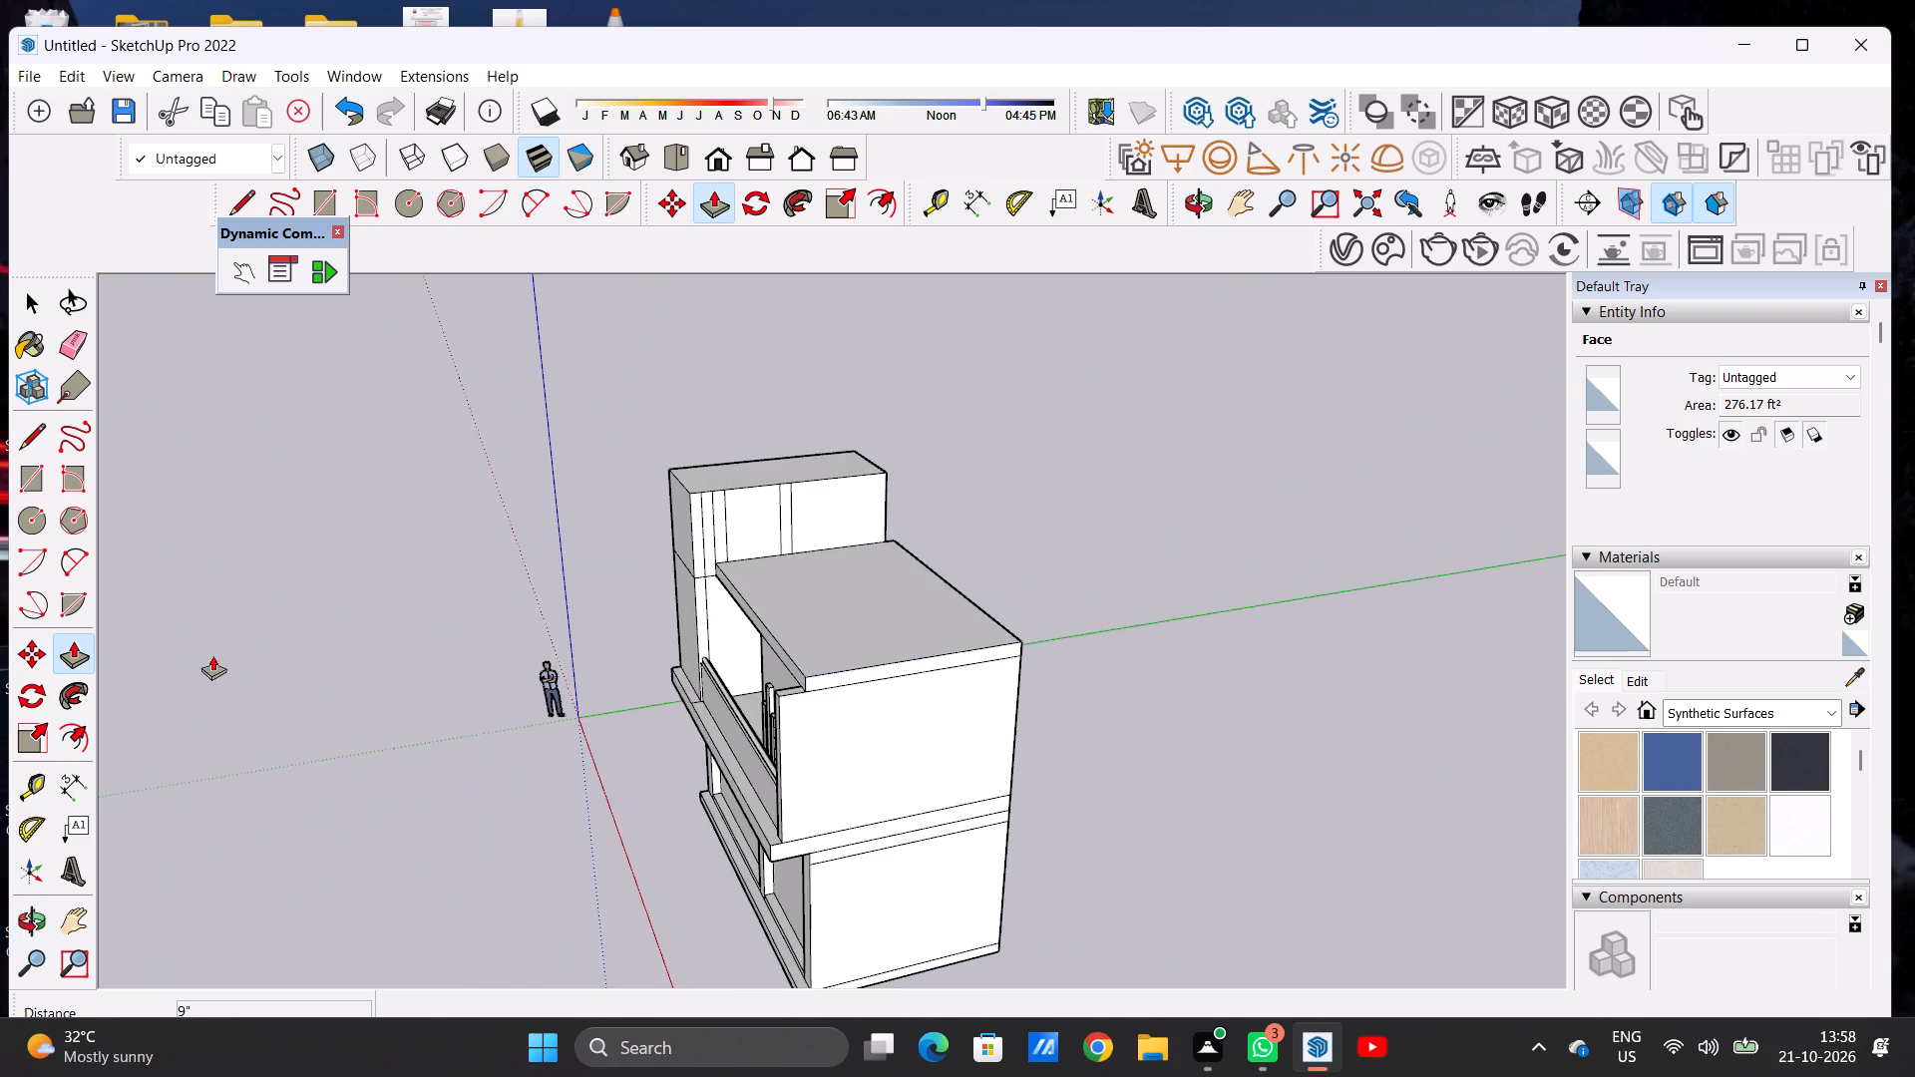
scroll(720, 605, "down", 3)
middle_click_drag(1002, 557, 370, 626)
scroll(860, 613, "up", 4)
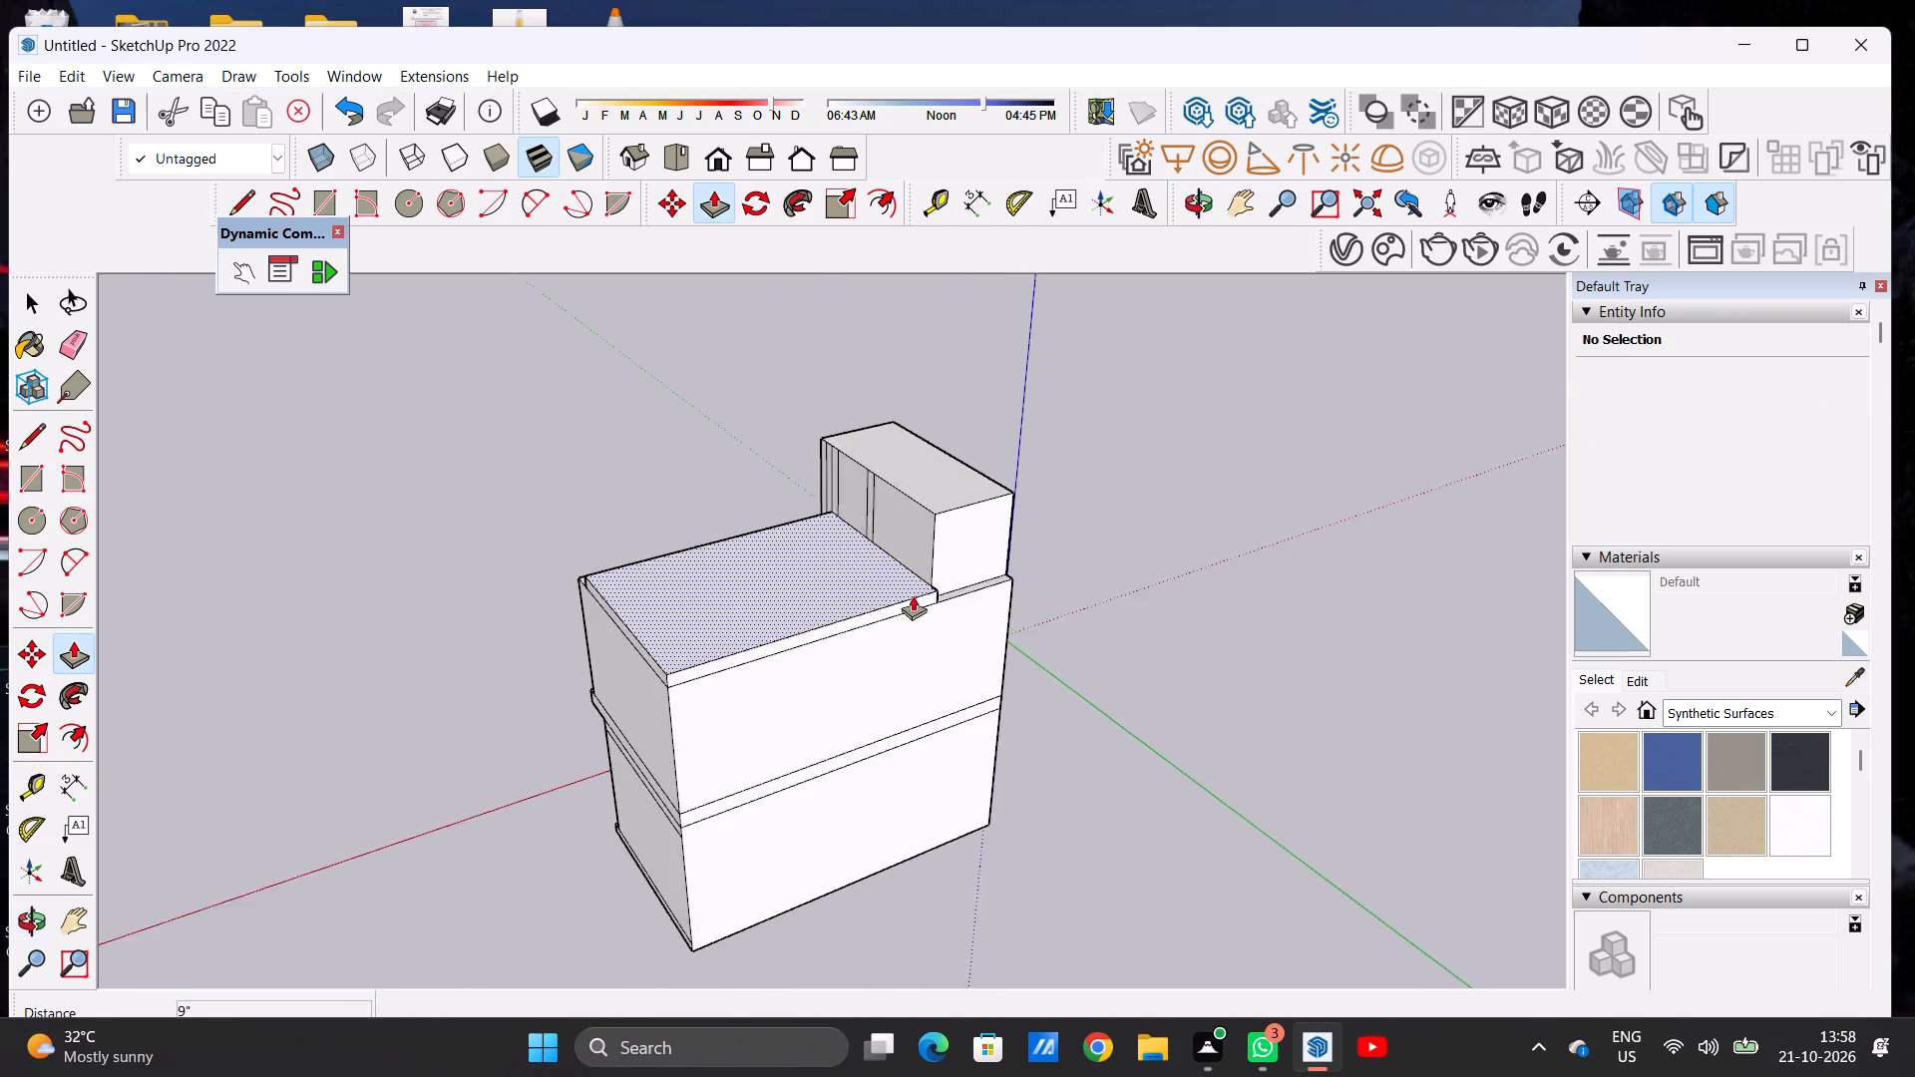
scroll(1006, 565, "up", 13)
left_click(833, 555)
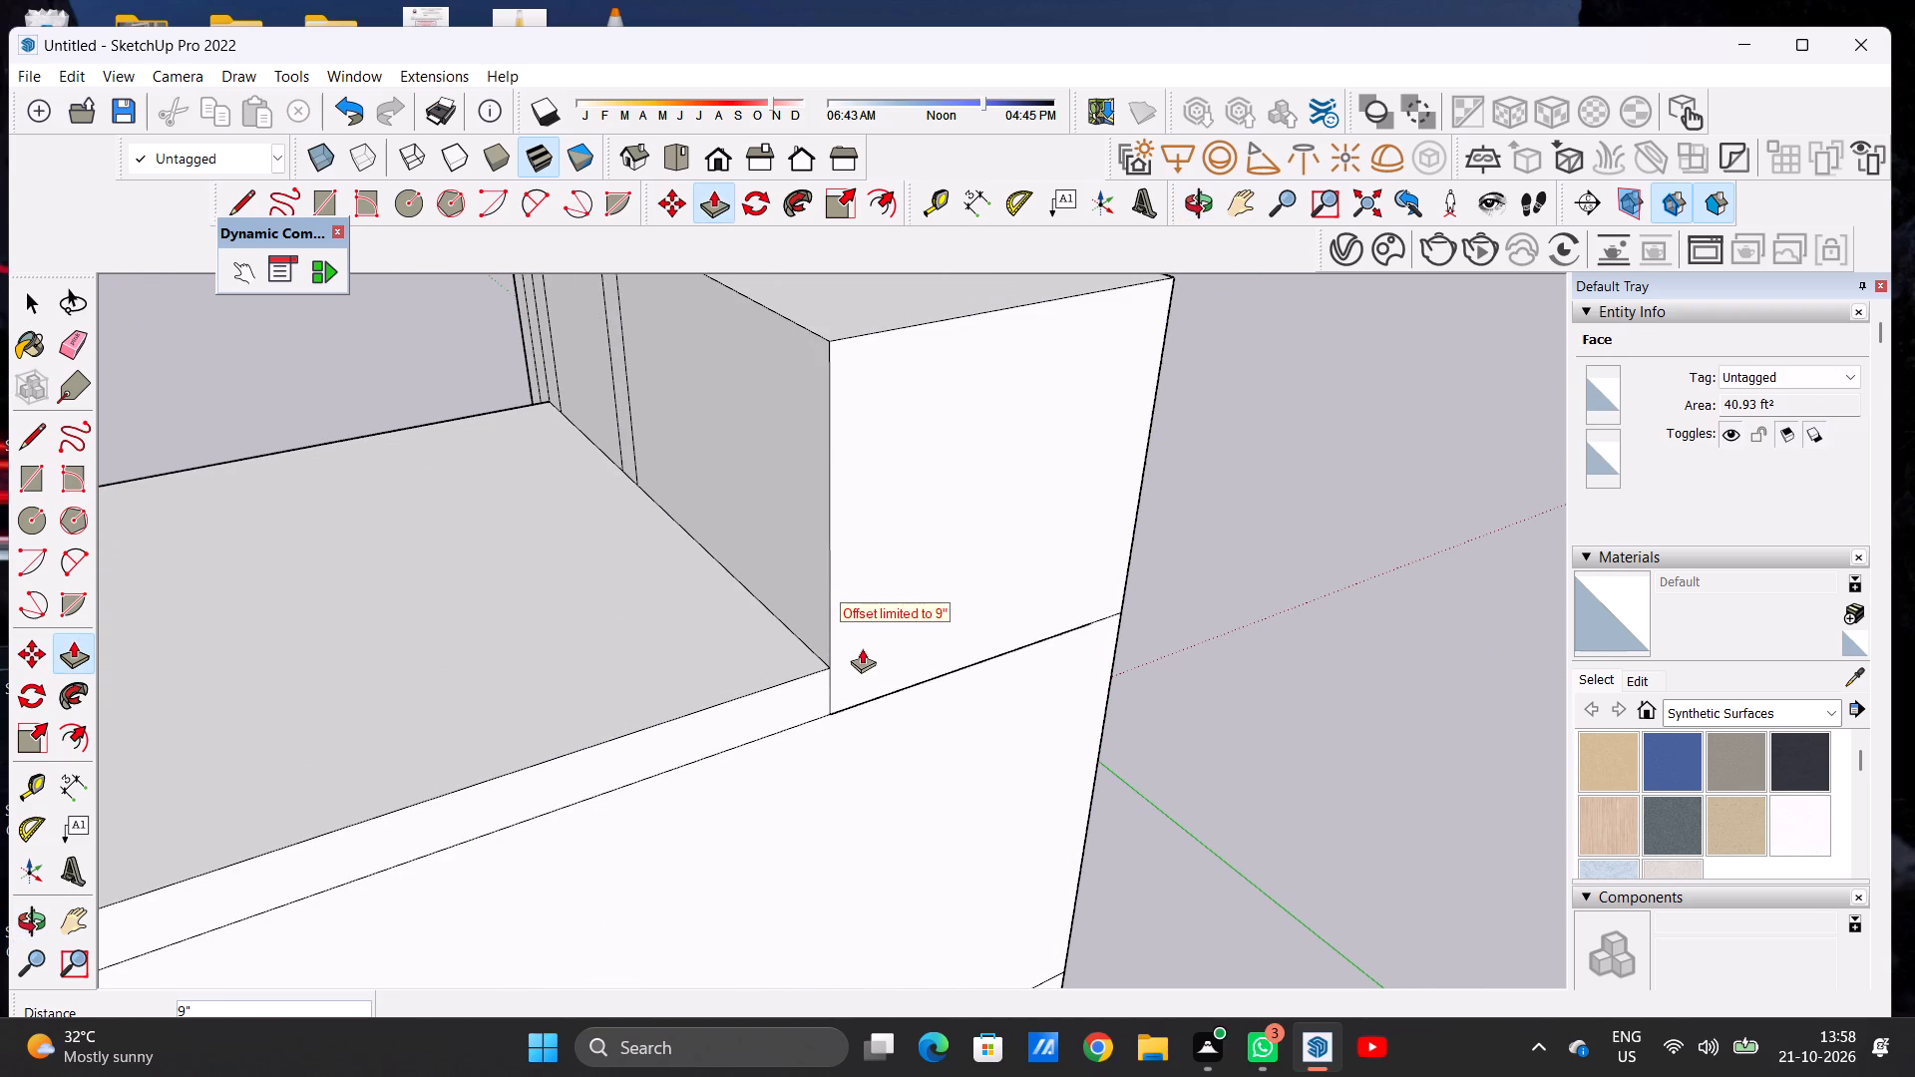
left_click(827, 714)
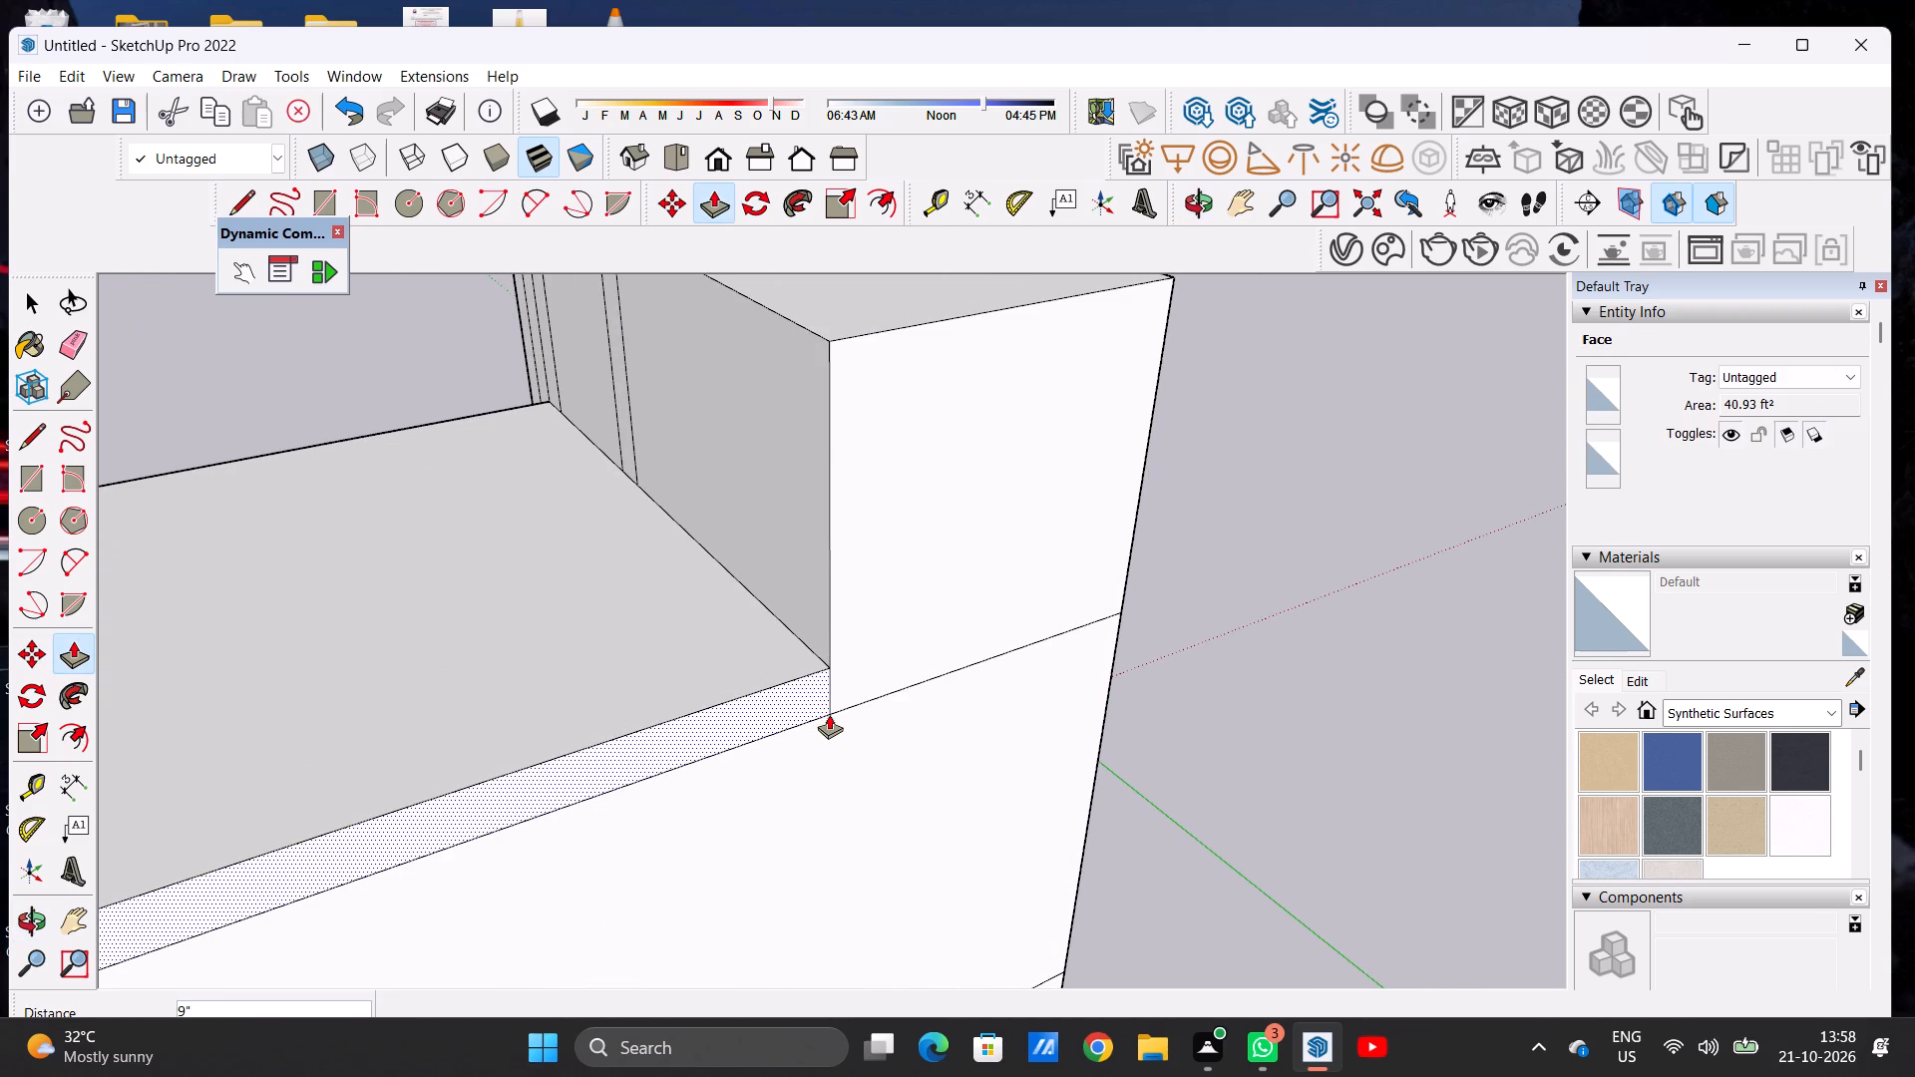
key("space")
Examine the raised block and roof slab from the rear around to the front elevation.
scroll(711, 637, "down", 15)
middle_click_drag(488, 655, 788, 640)
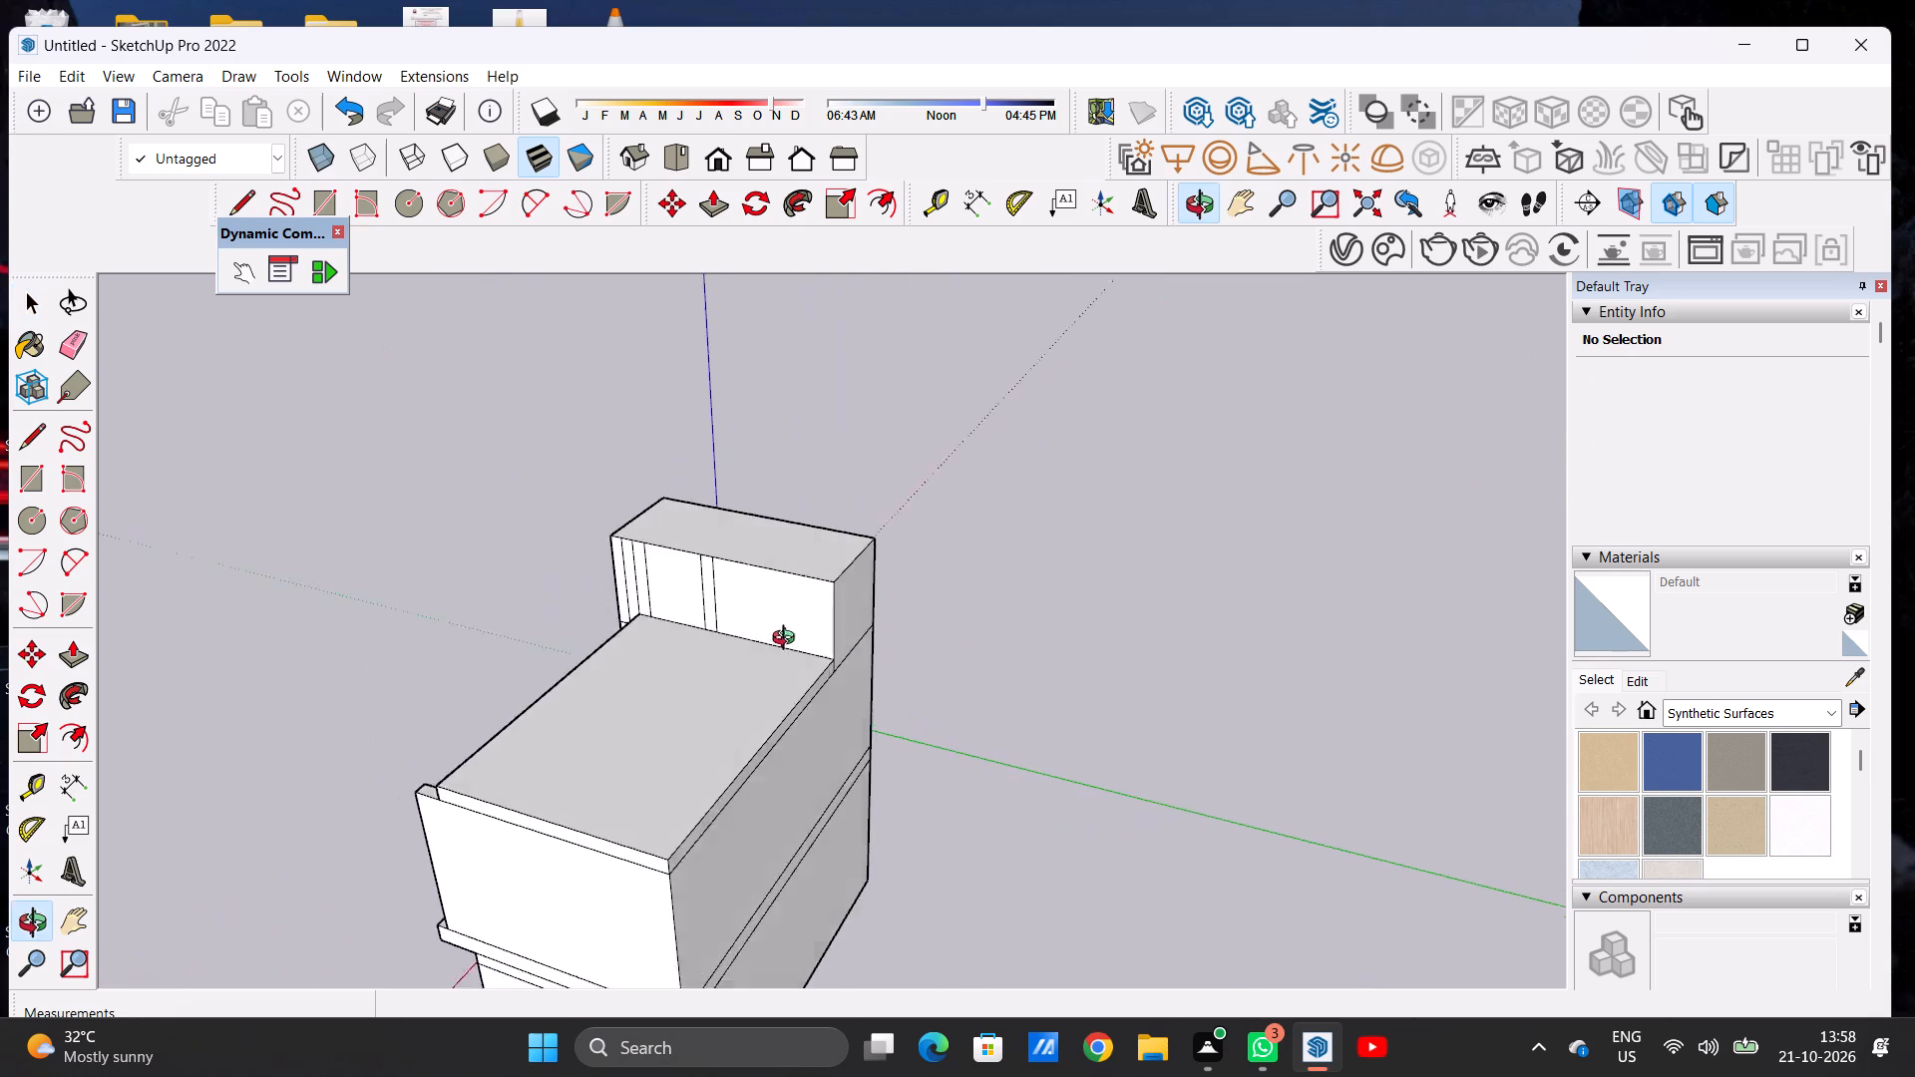
middle_click_drag(788, 640, 789, 640)
middle_click_drag(436, 714, 834, 696)
scroll(677, 630, "down", 7)
middle_click_drag(648, 664, 992, 607)
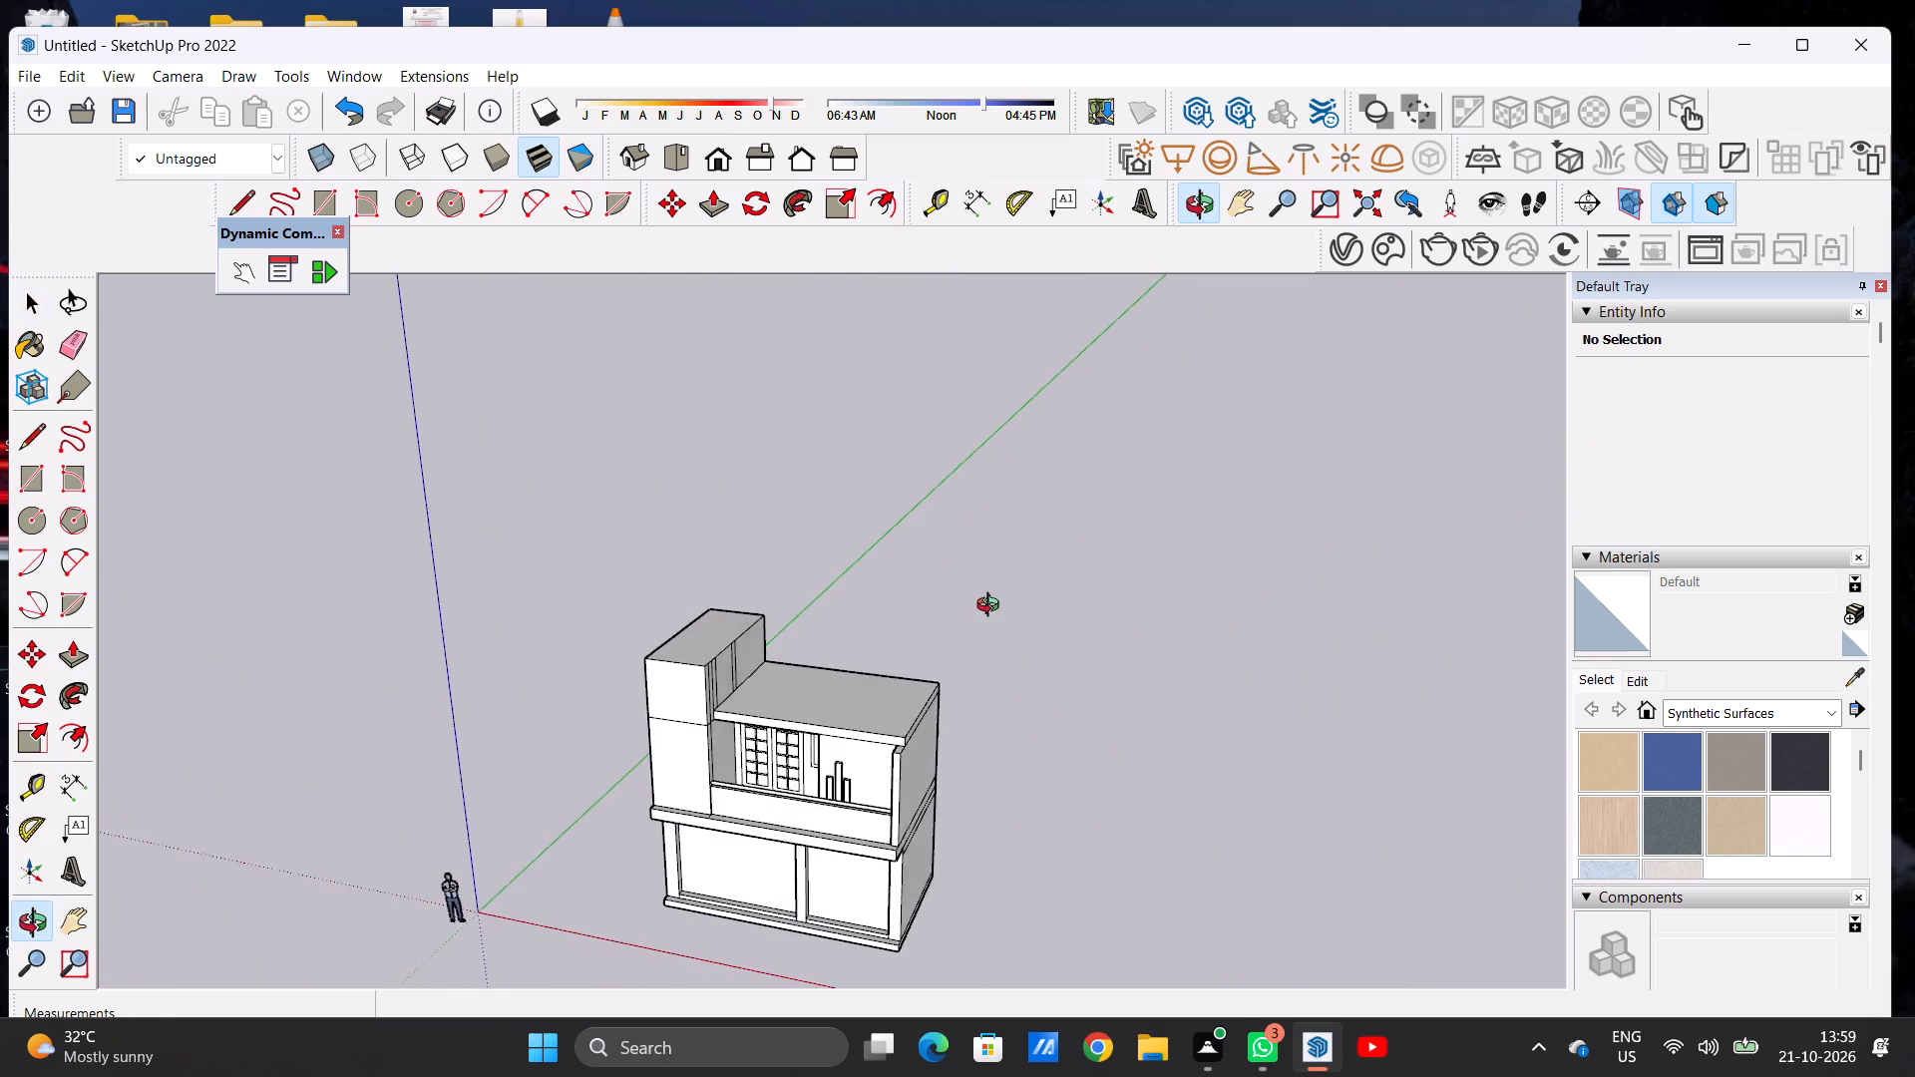
middle_click_drag(992, 607, 1004, 601)
scroll(733, 742, "down", 4)
middle_click_drag(725, 739, 854, 674)
scroll(685, 785, "up", 3)
scroll(685, 785, "down", 1)
scroll(685, 785, "up", 3)
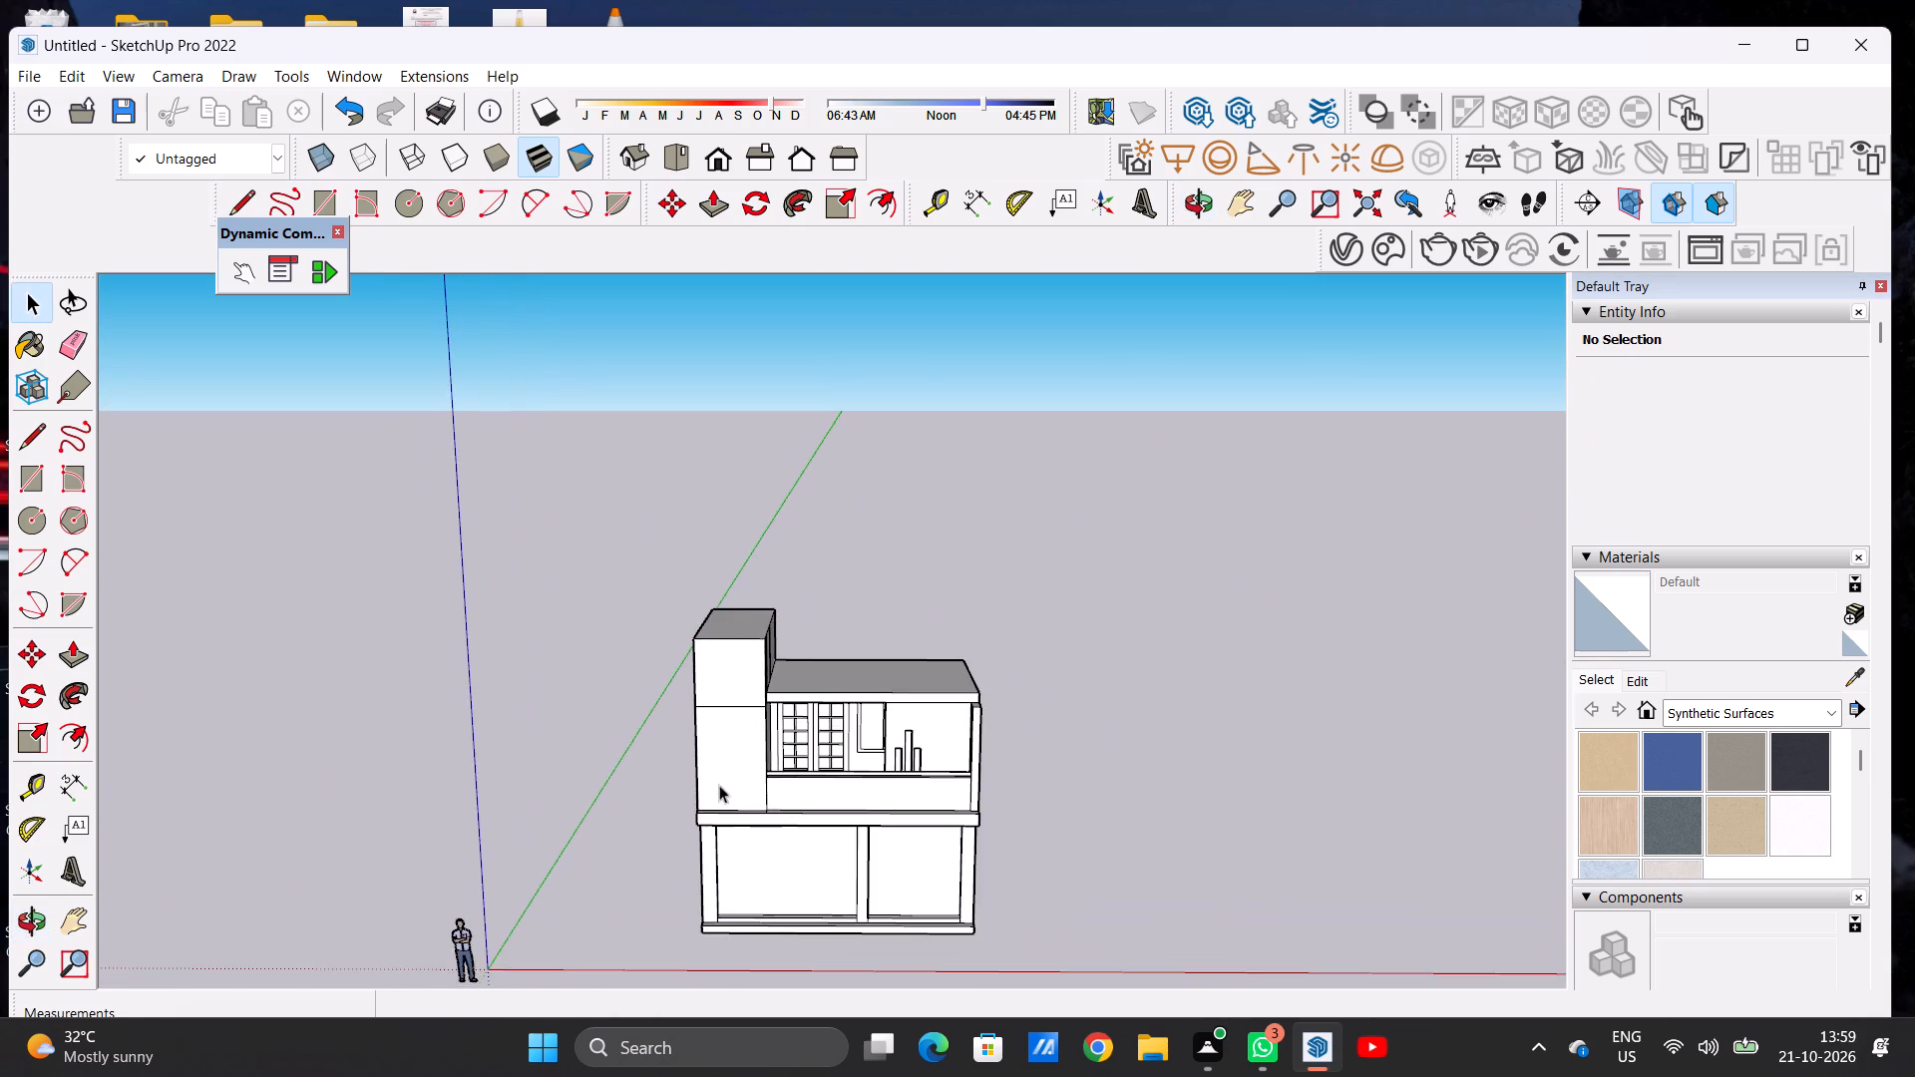
scroll(559, 741, "down", 6)
scroll(699, 739, "up", 12)
middle_click_drag(820, 762, 821, 706)
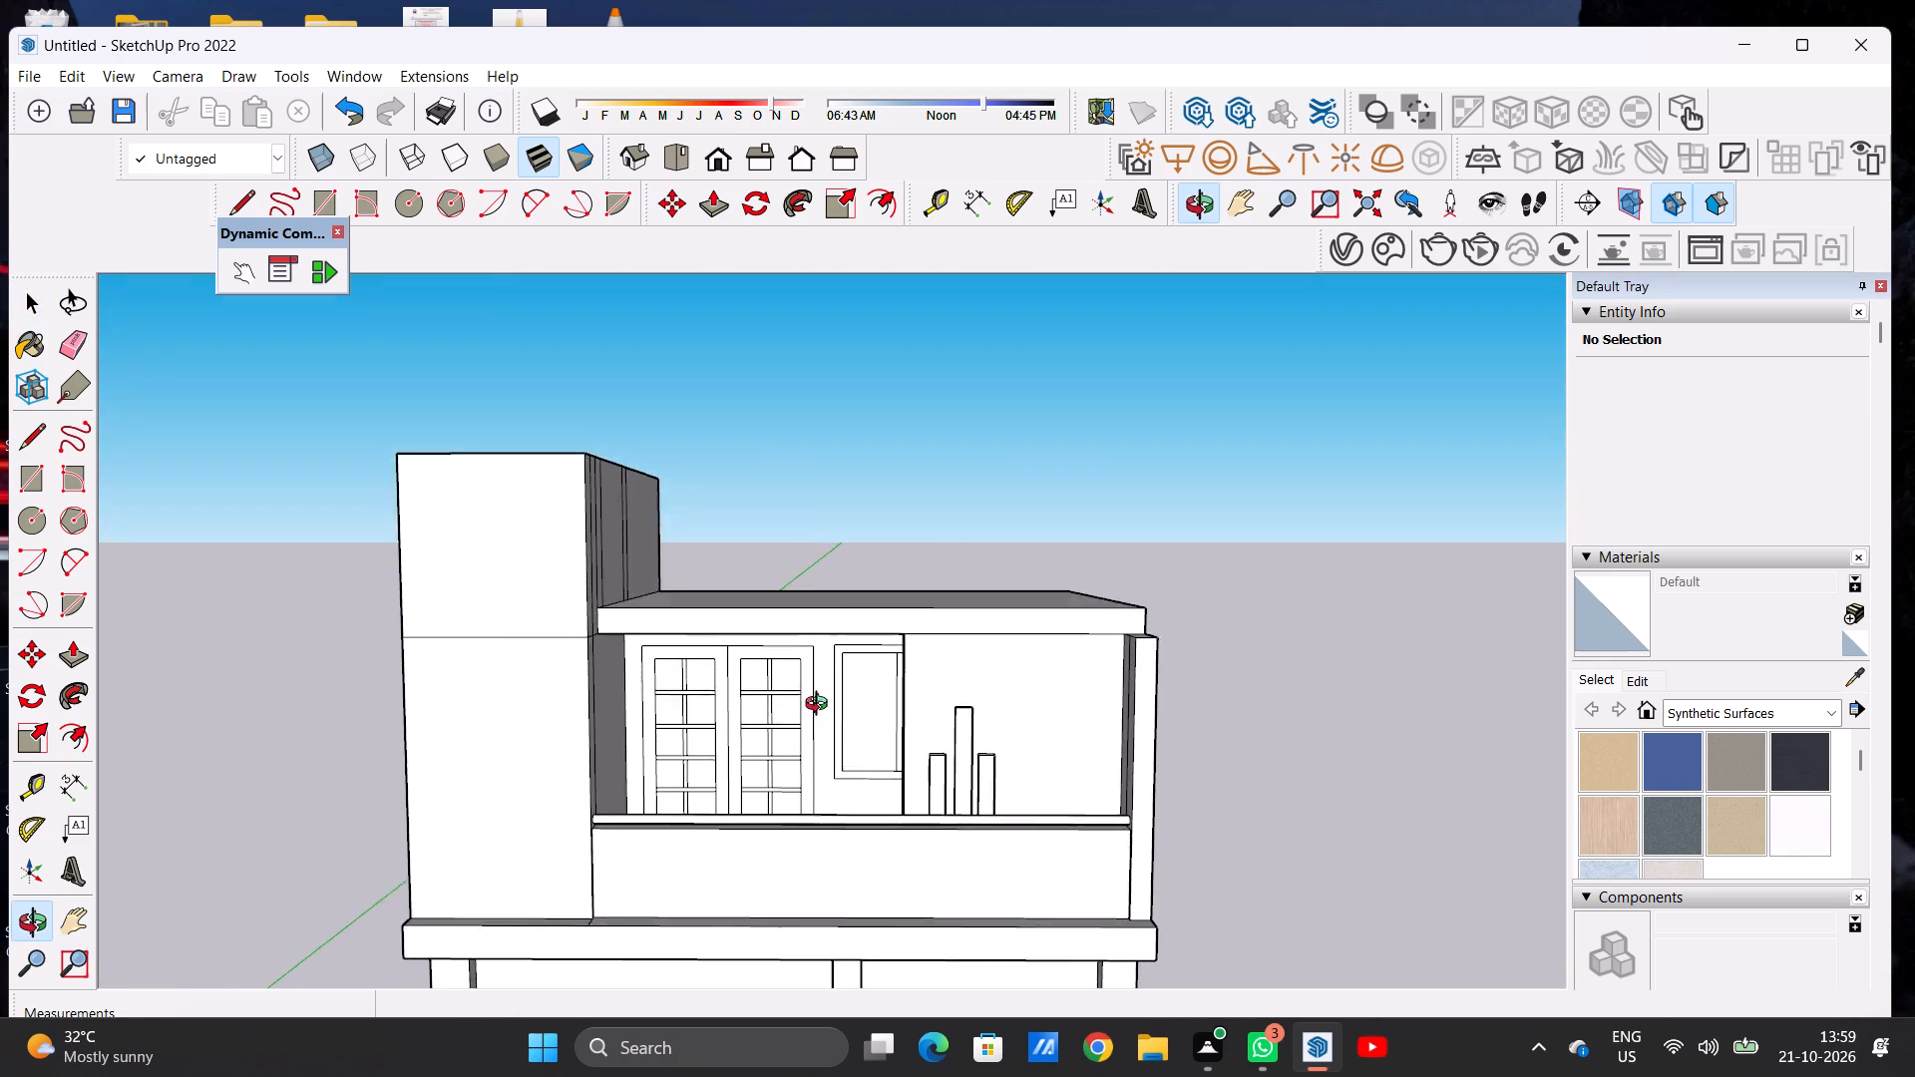
middle_click_drag(821, 706, 822, 687)
Erase the horizontal seam line across the front face of the raised block.
scroll(729, 699, "down", 4)
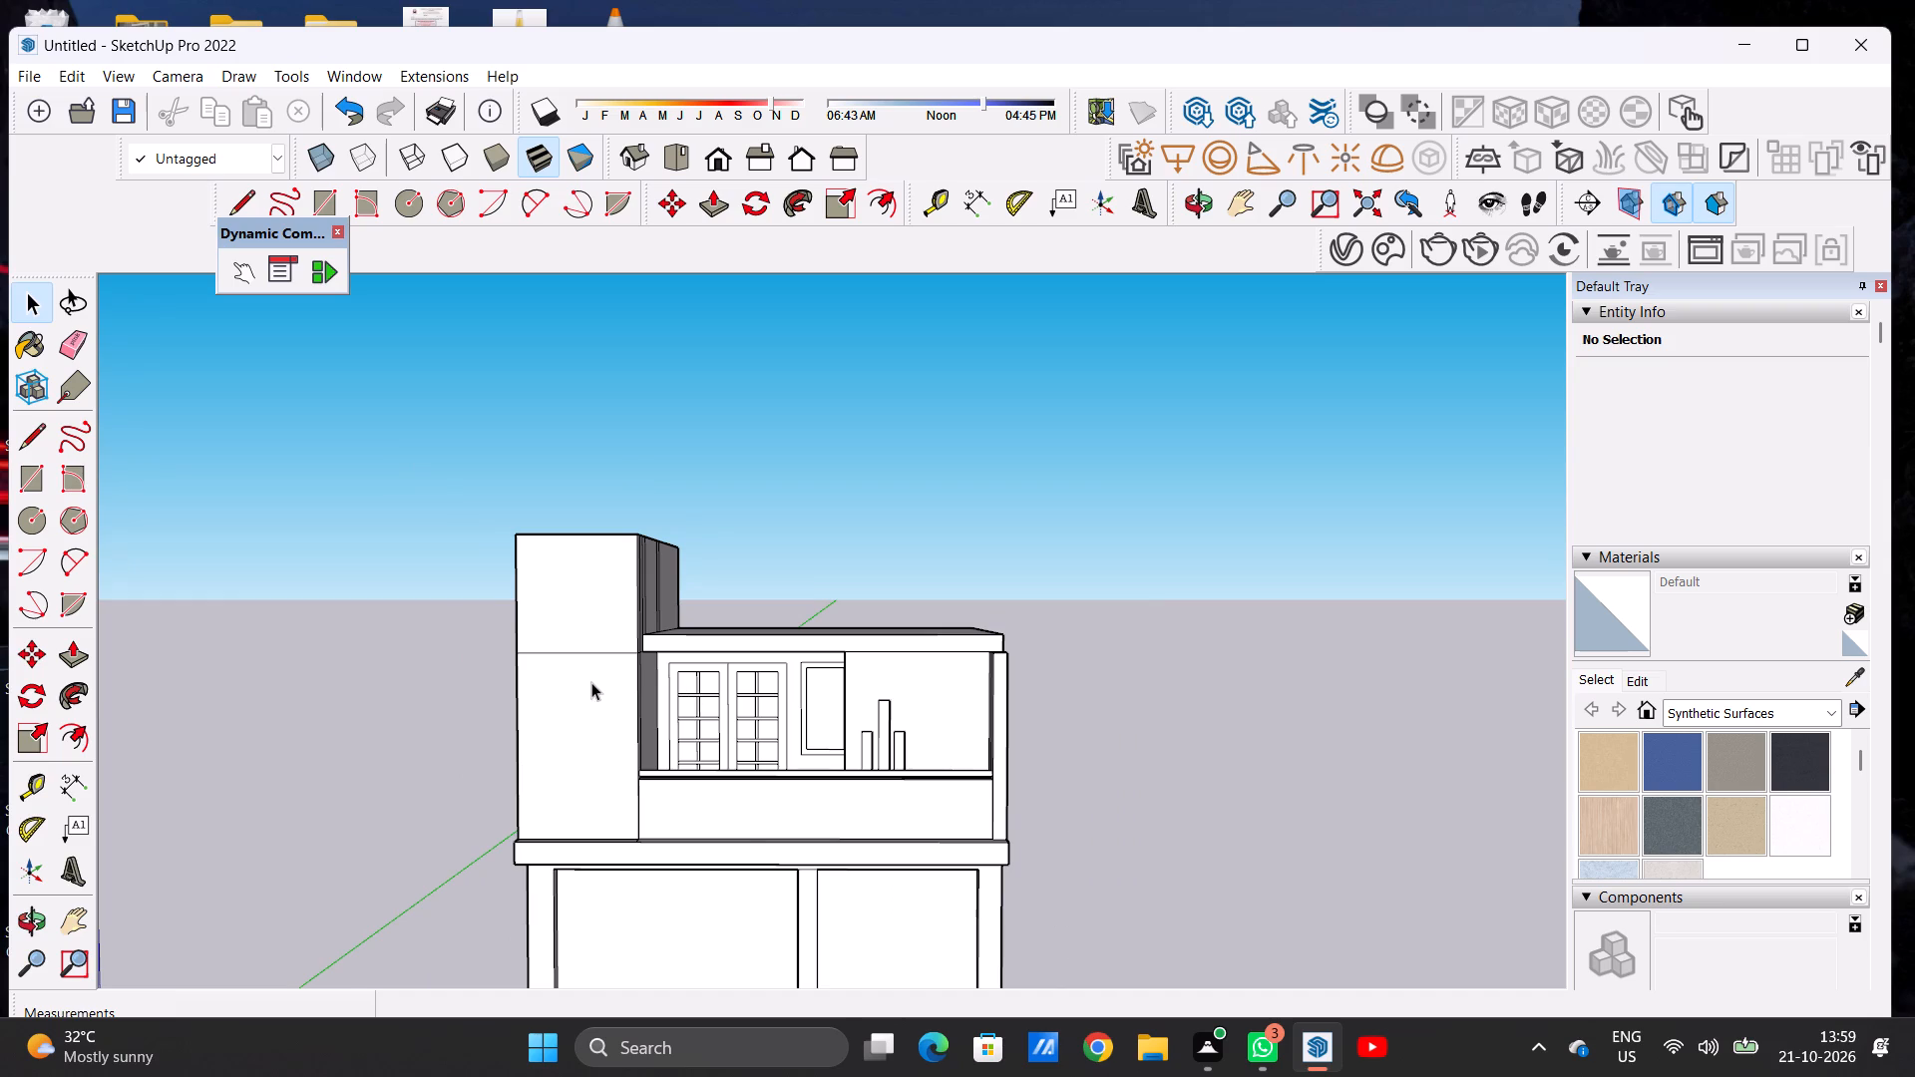
scroll(591, 682, "up", 5)
key("e")
left_click_drag(584, 626, 587, 641)
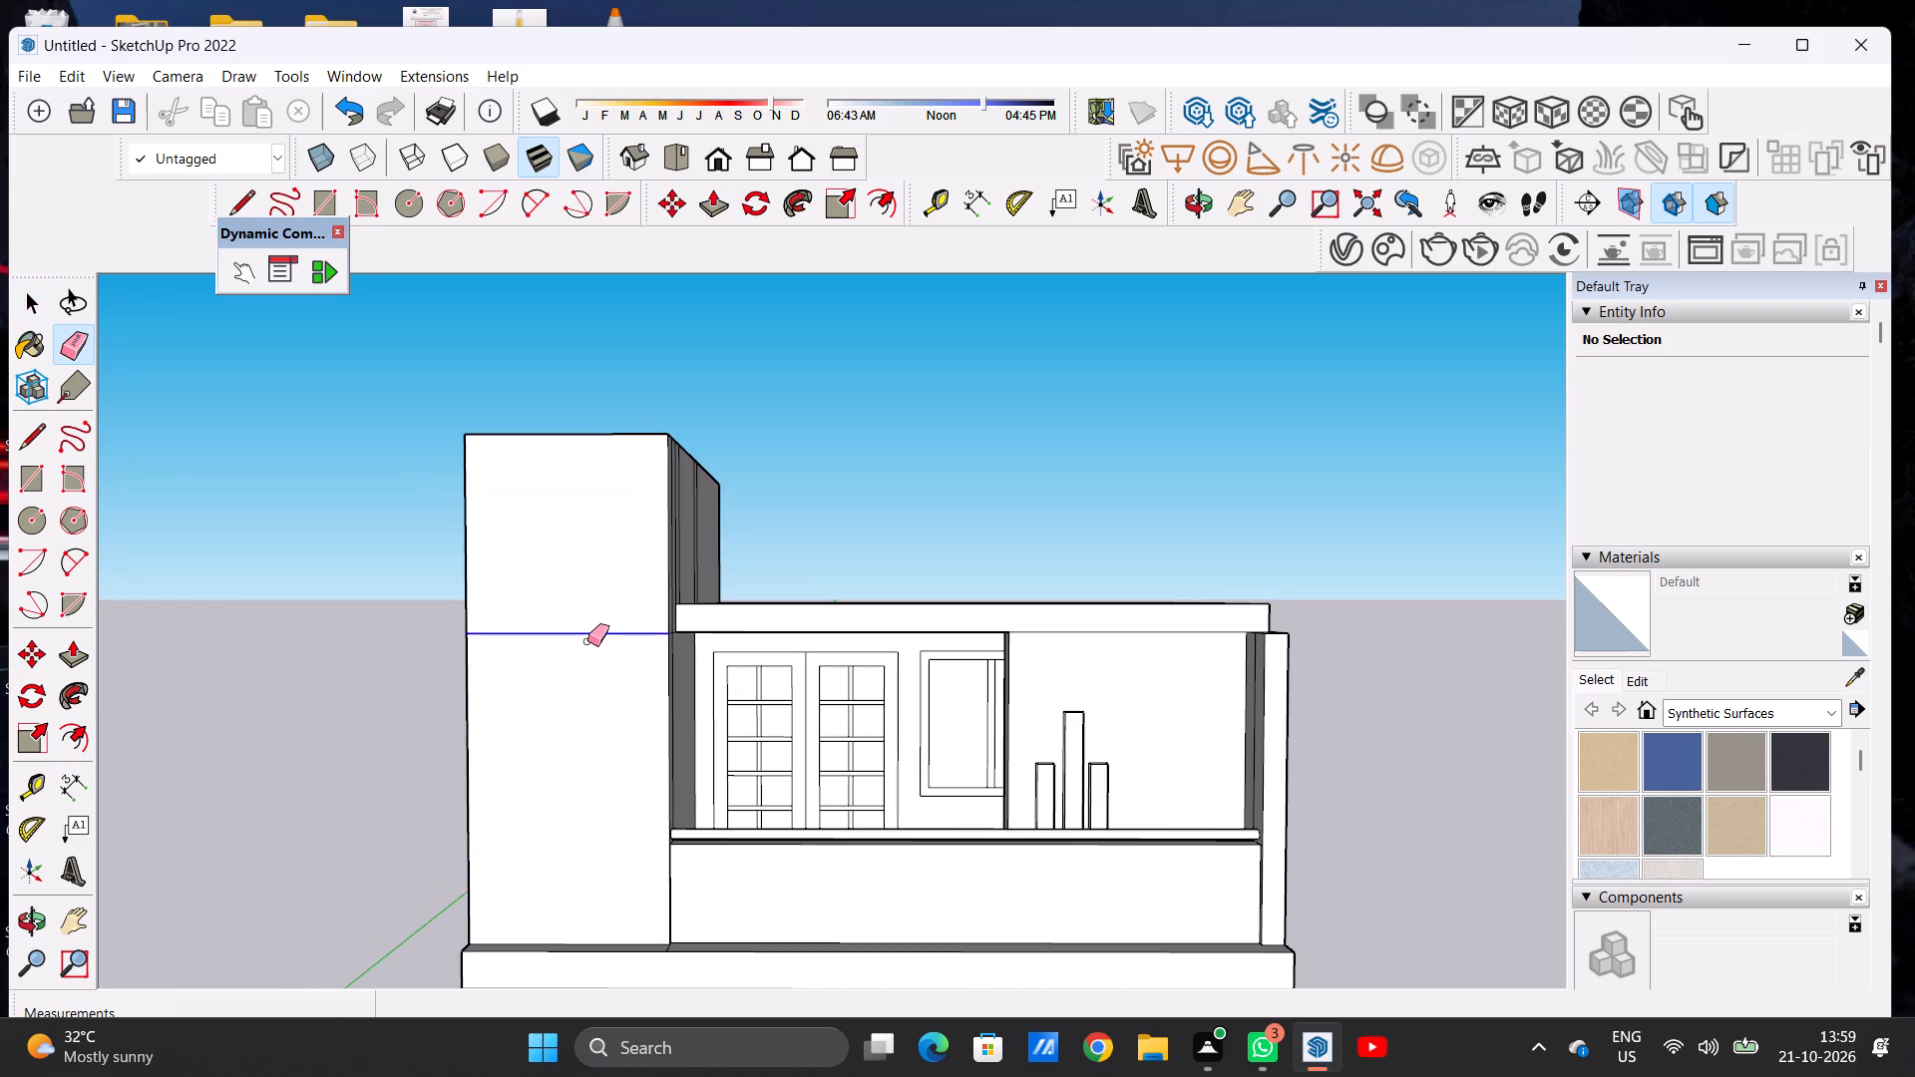
Examine the front elevation, roof slab edge and raised end block from several angles and distances.
key("space")
scroll(473, 753, "down", 2)
scroll(473, 753, "up", 1)
scroll(473, 753, "down", 1)
scroll(473, 753, "up", 1)
scroll(473, 753, "down", 3)
middle_click_drag(696, 622, 473, 670)
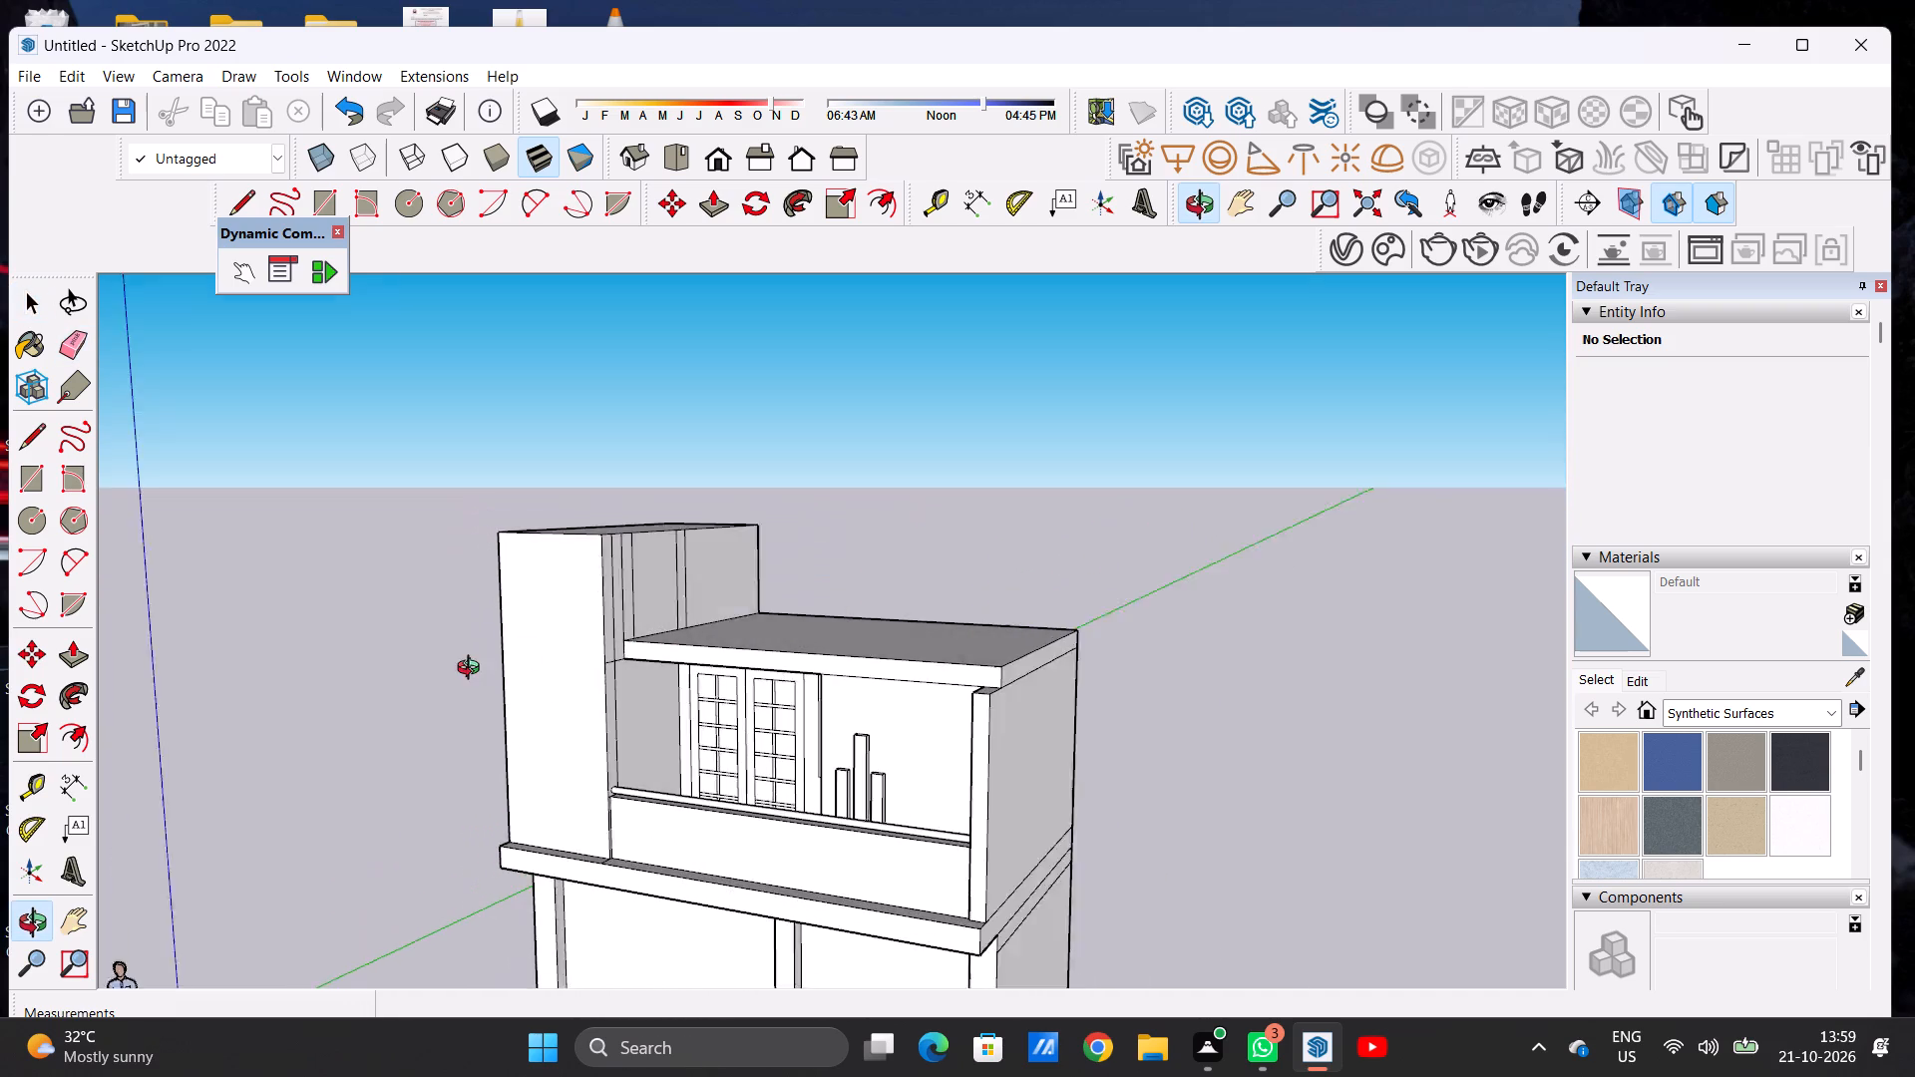
middle_click_drag(473, 670, 711, 653)
scroll(703, 686, "down", 8)
scroll(680, 740, "up", 5)
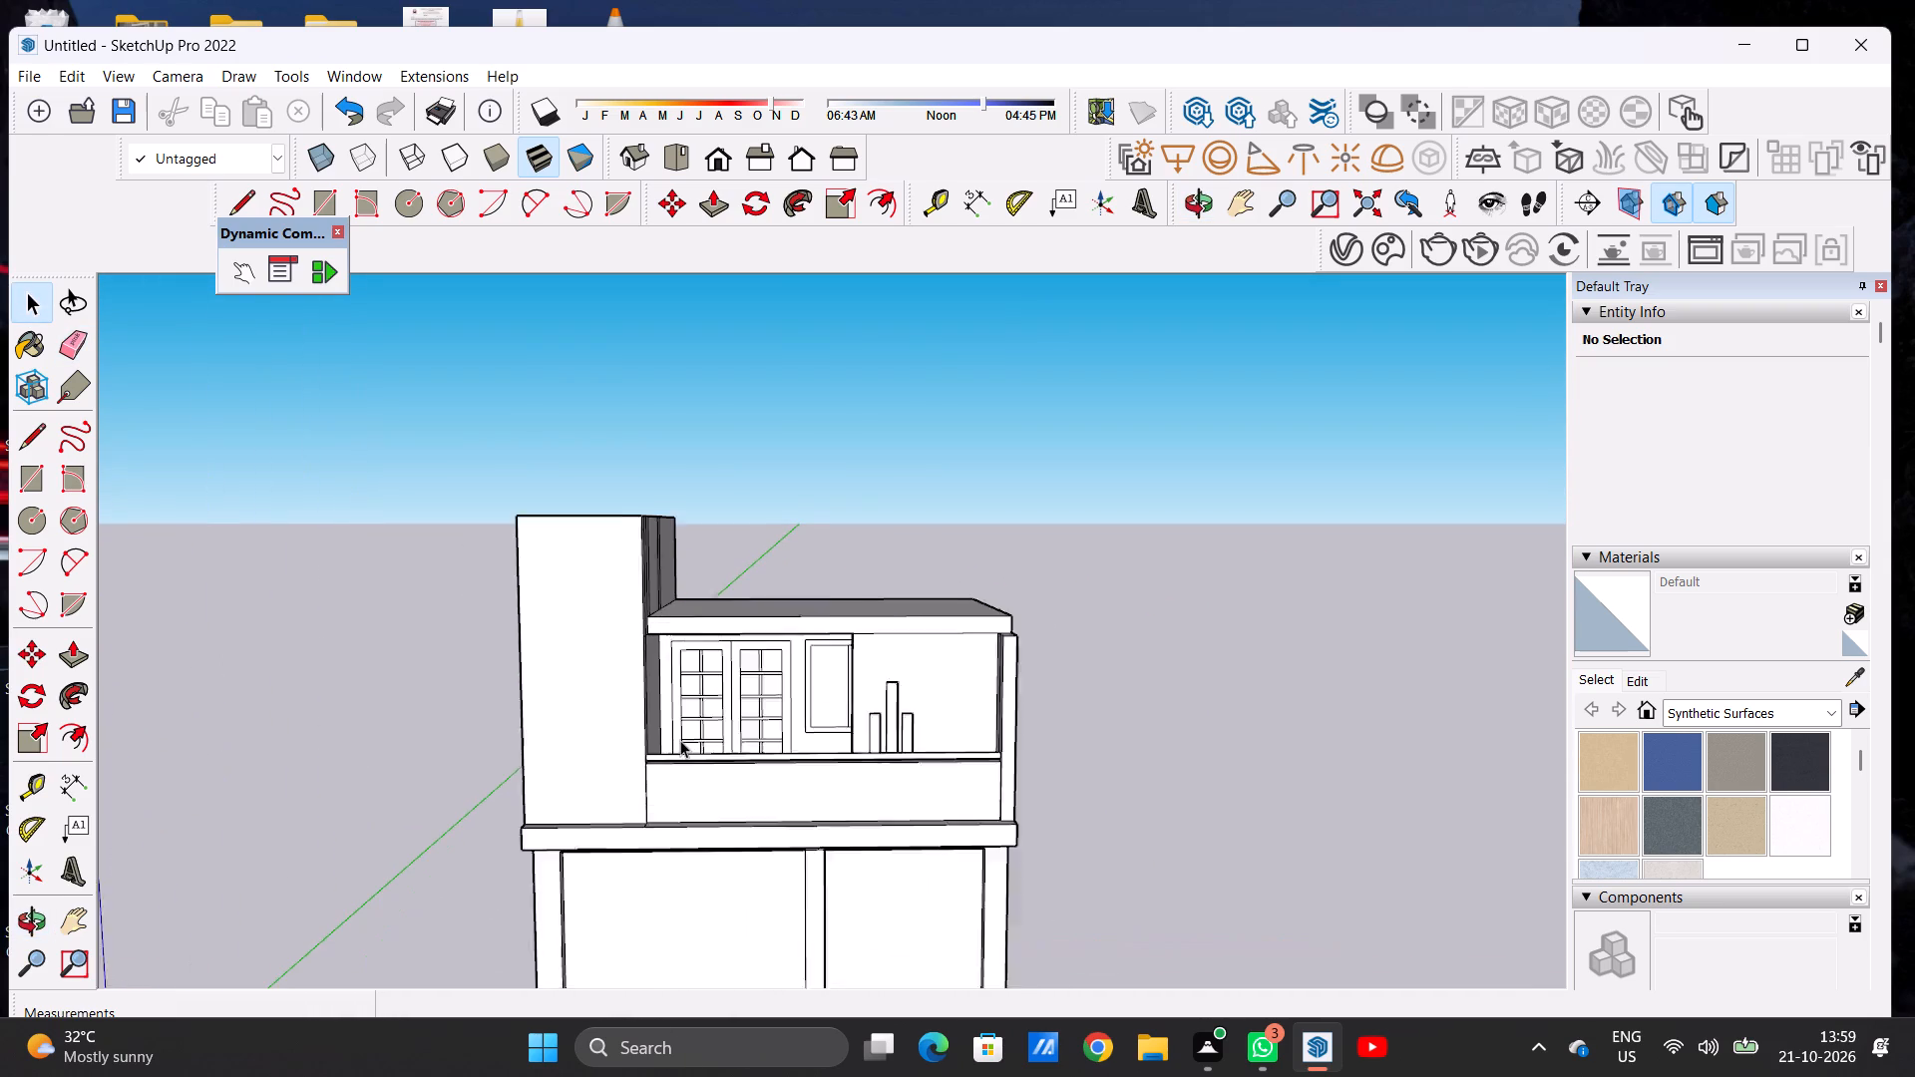
scroll(680, 740, "up", 1)
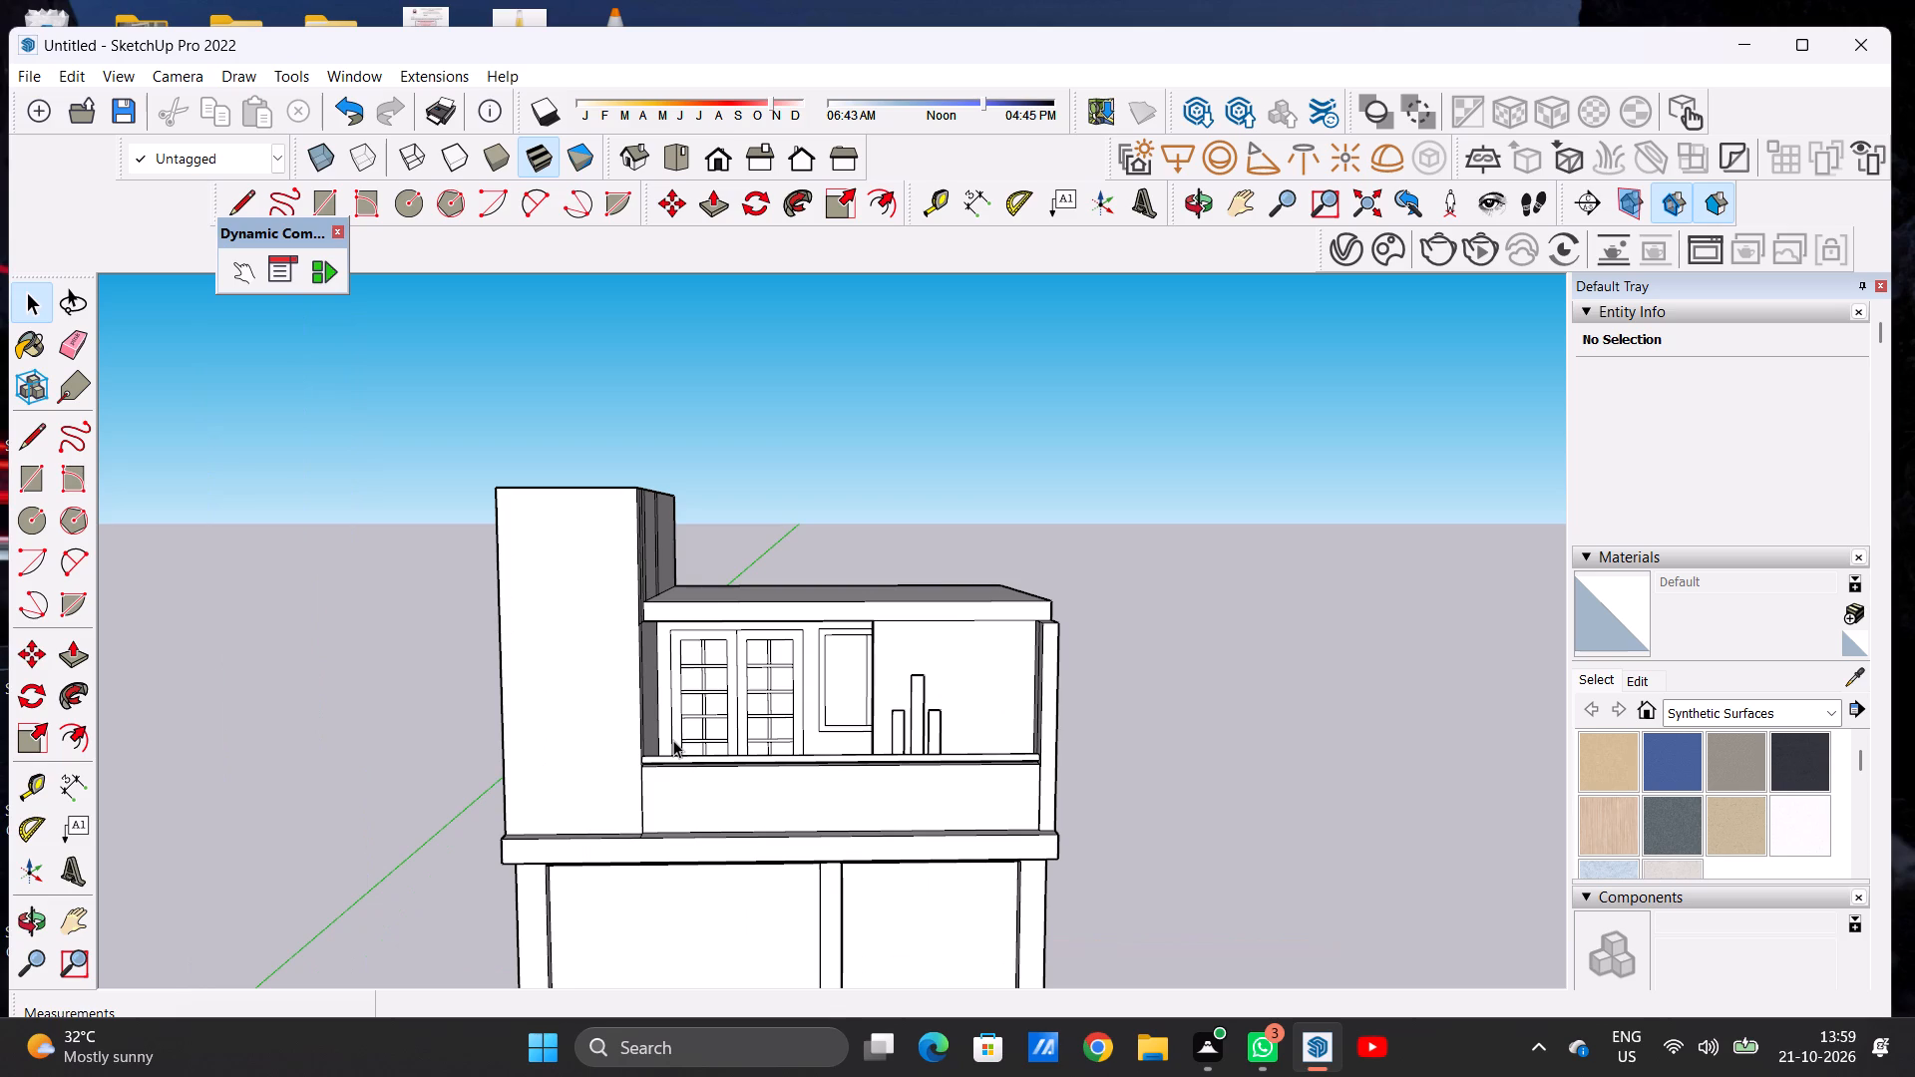
scroll(589, 623, "down", 10)
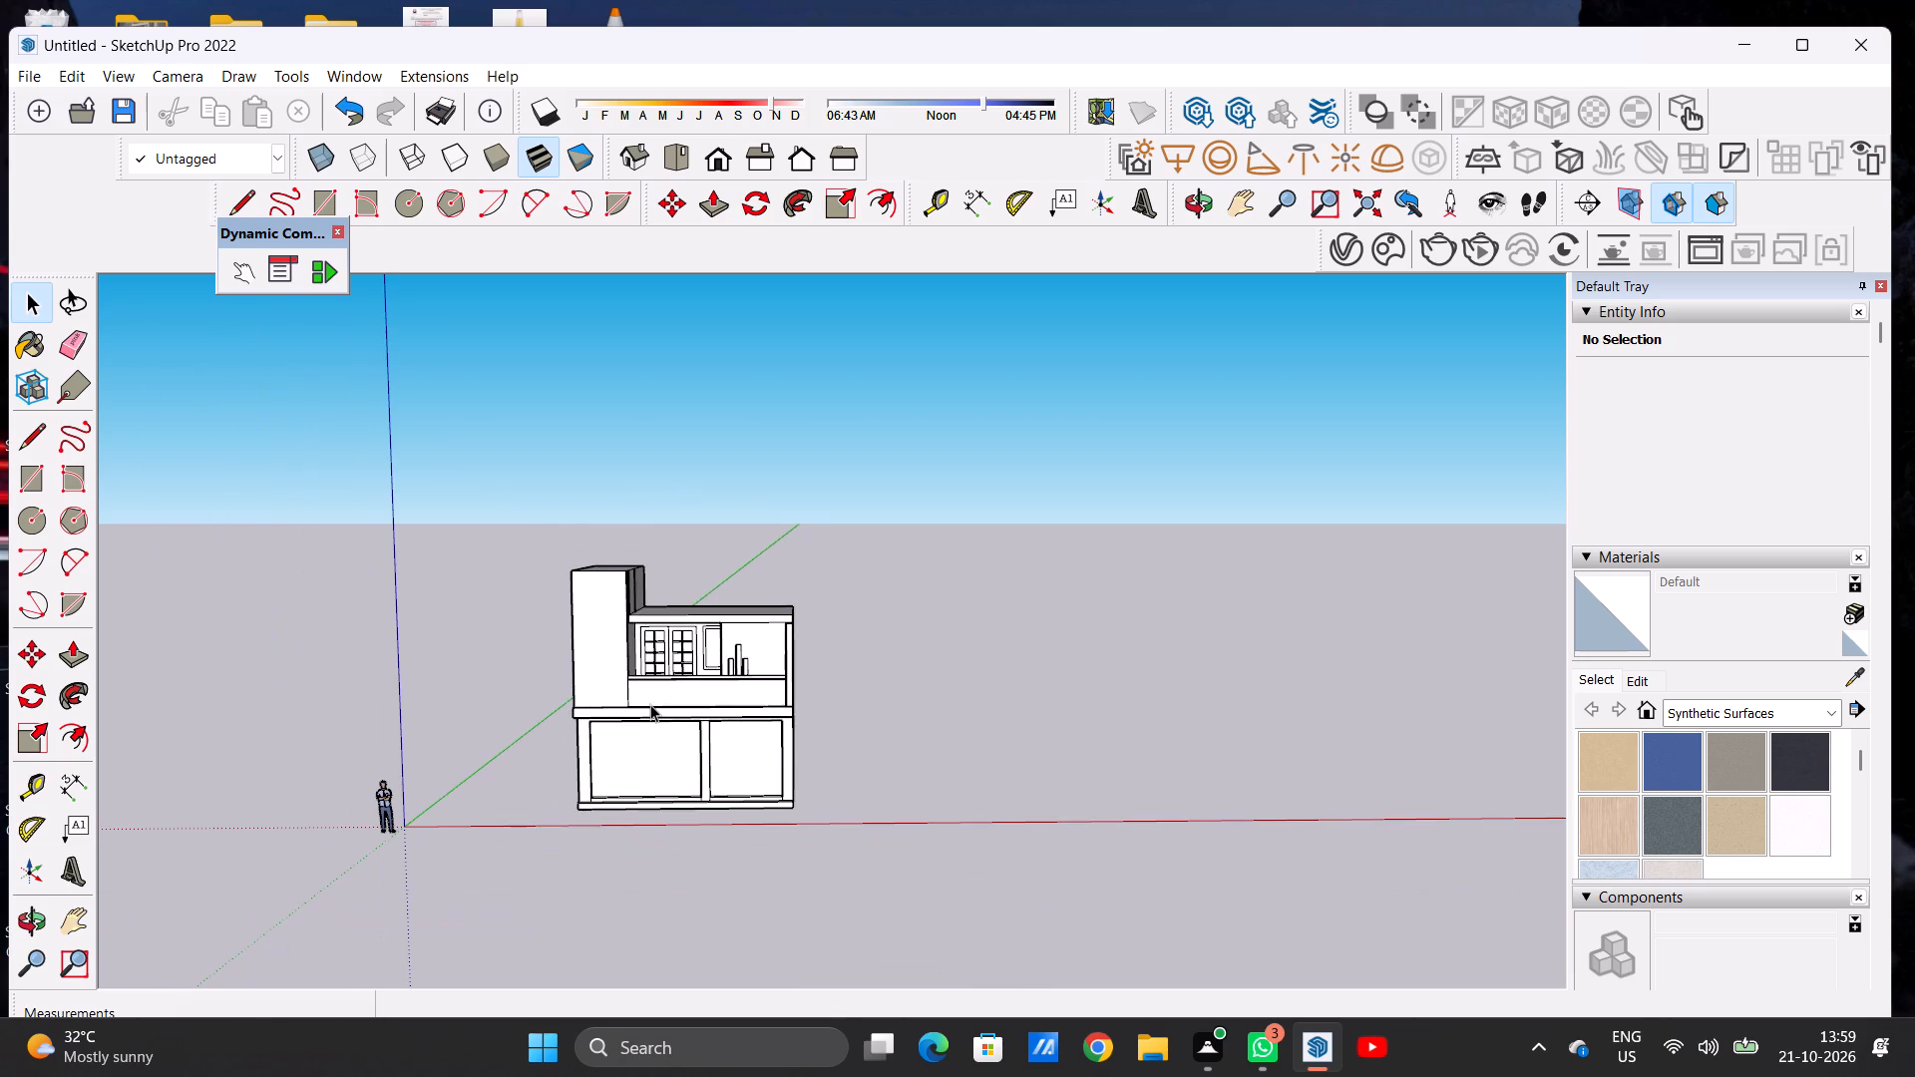
scroll(650, 704, "down", 1)
scroll(650, 704, "up", 1)
scroll(650, 704, "down", 1)
scroll(650, 704, "up", 2)
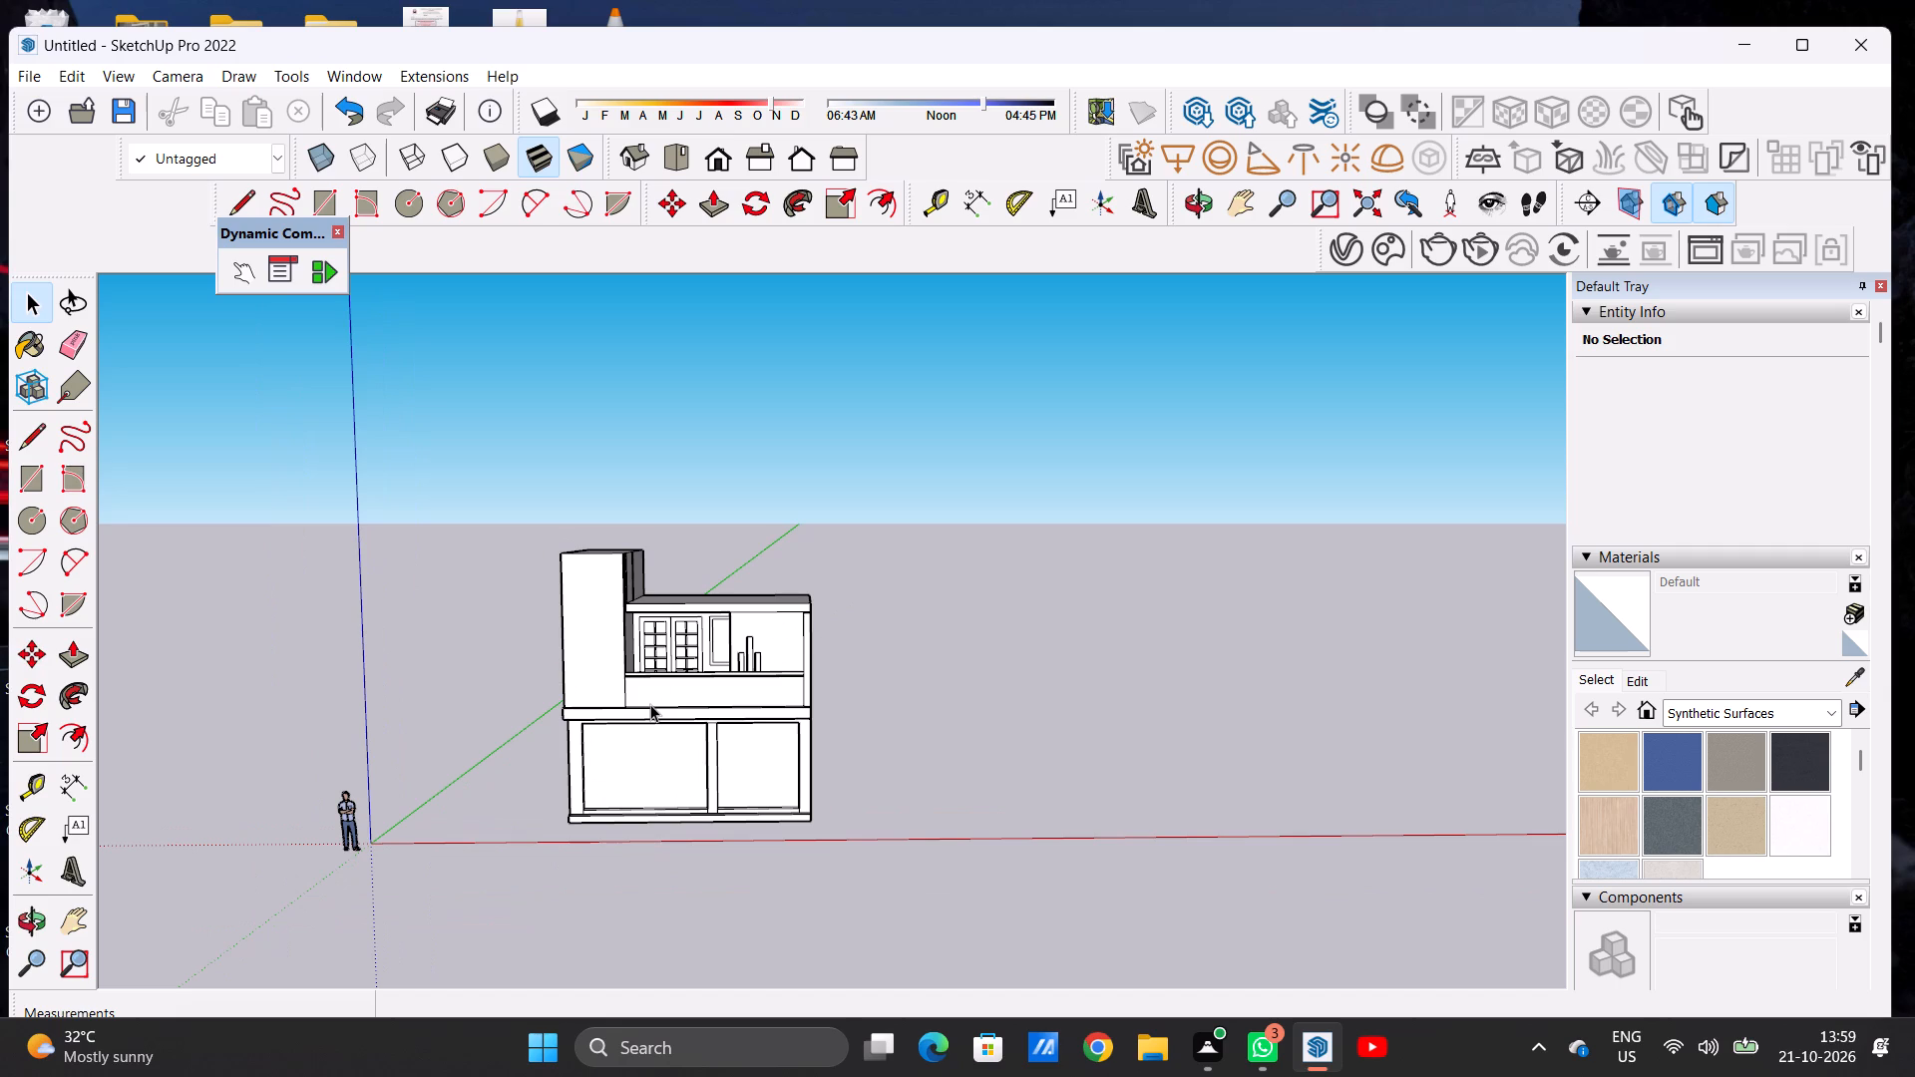
scroll(660, 674, "down", 4)
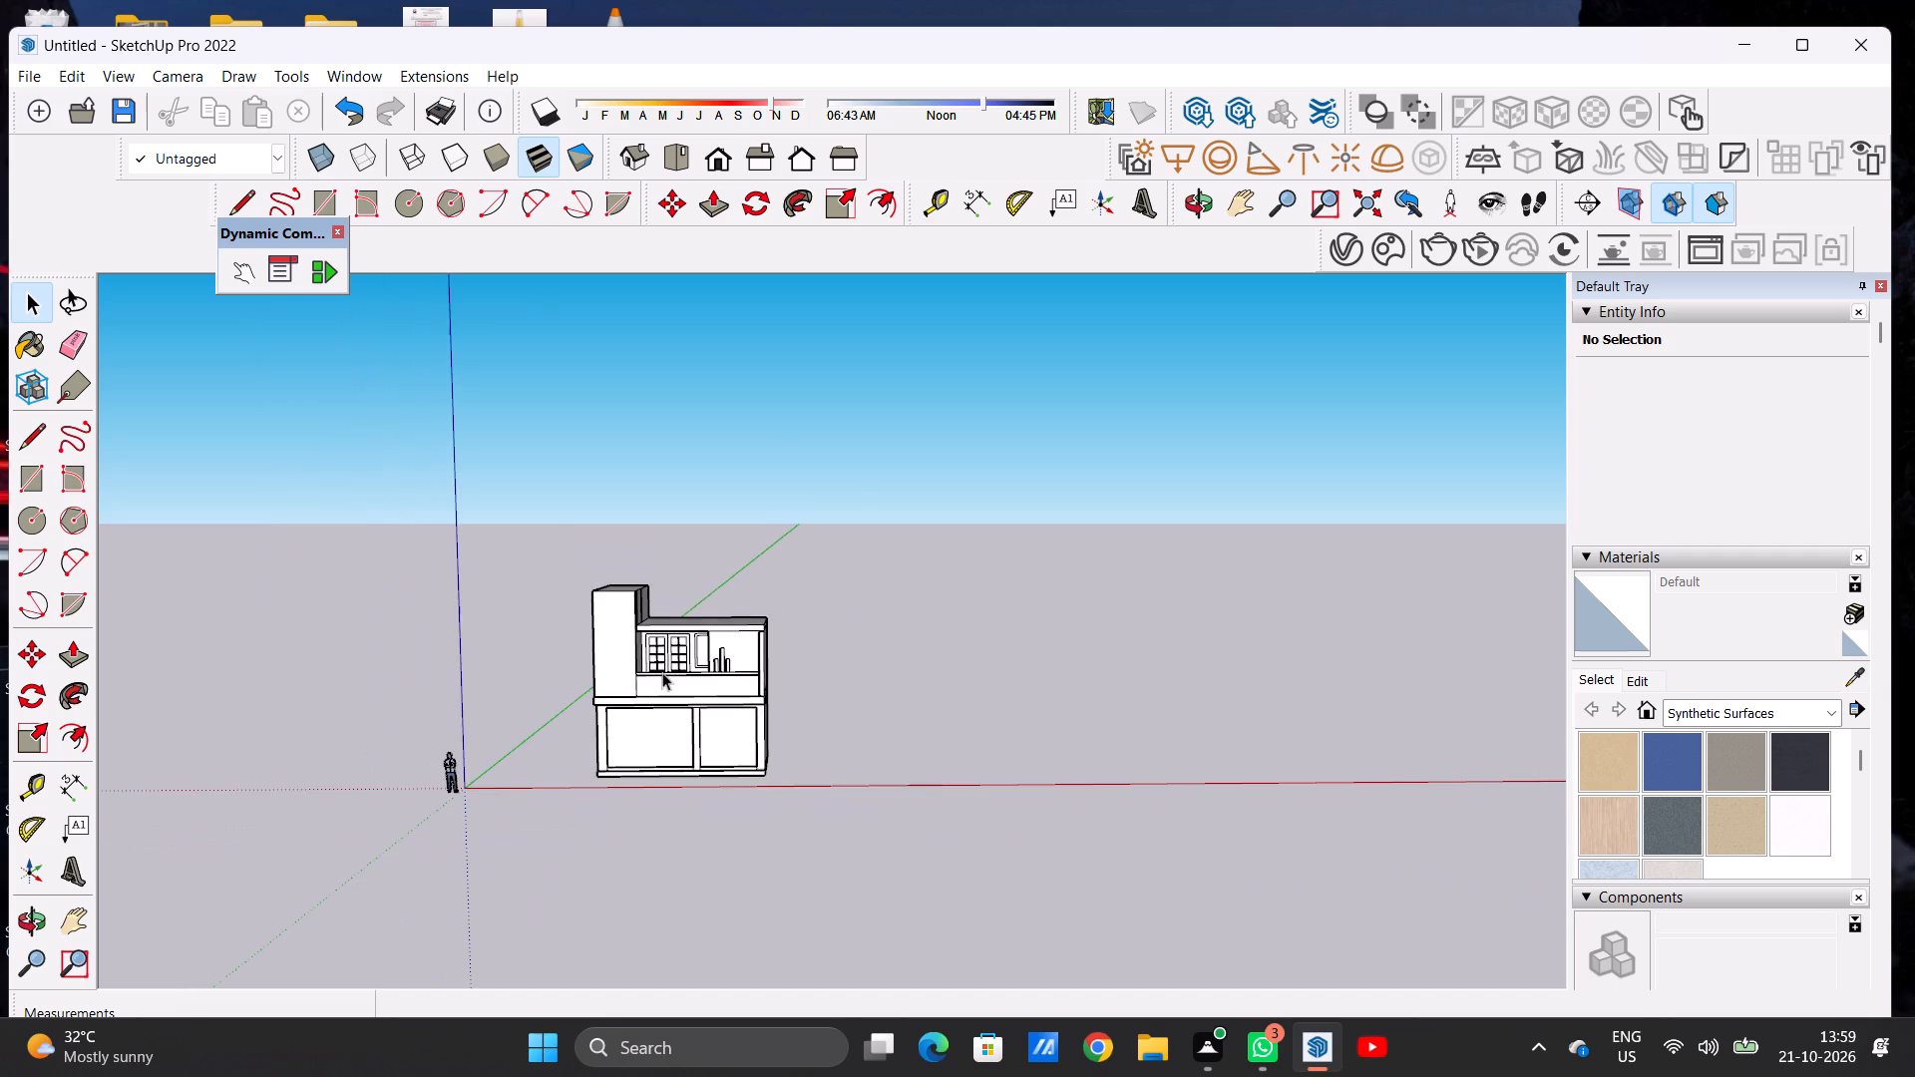
scroll(672, 571, "up", 7)
middle_click_drag(683, 610, 599, 642)
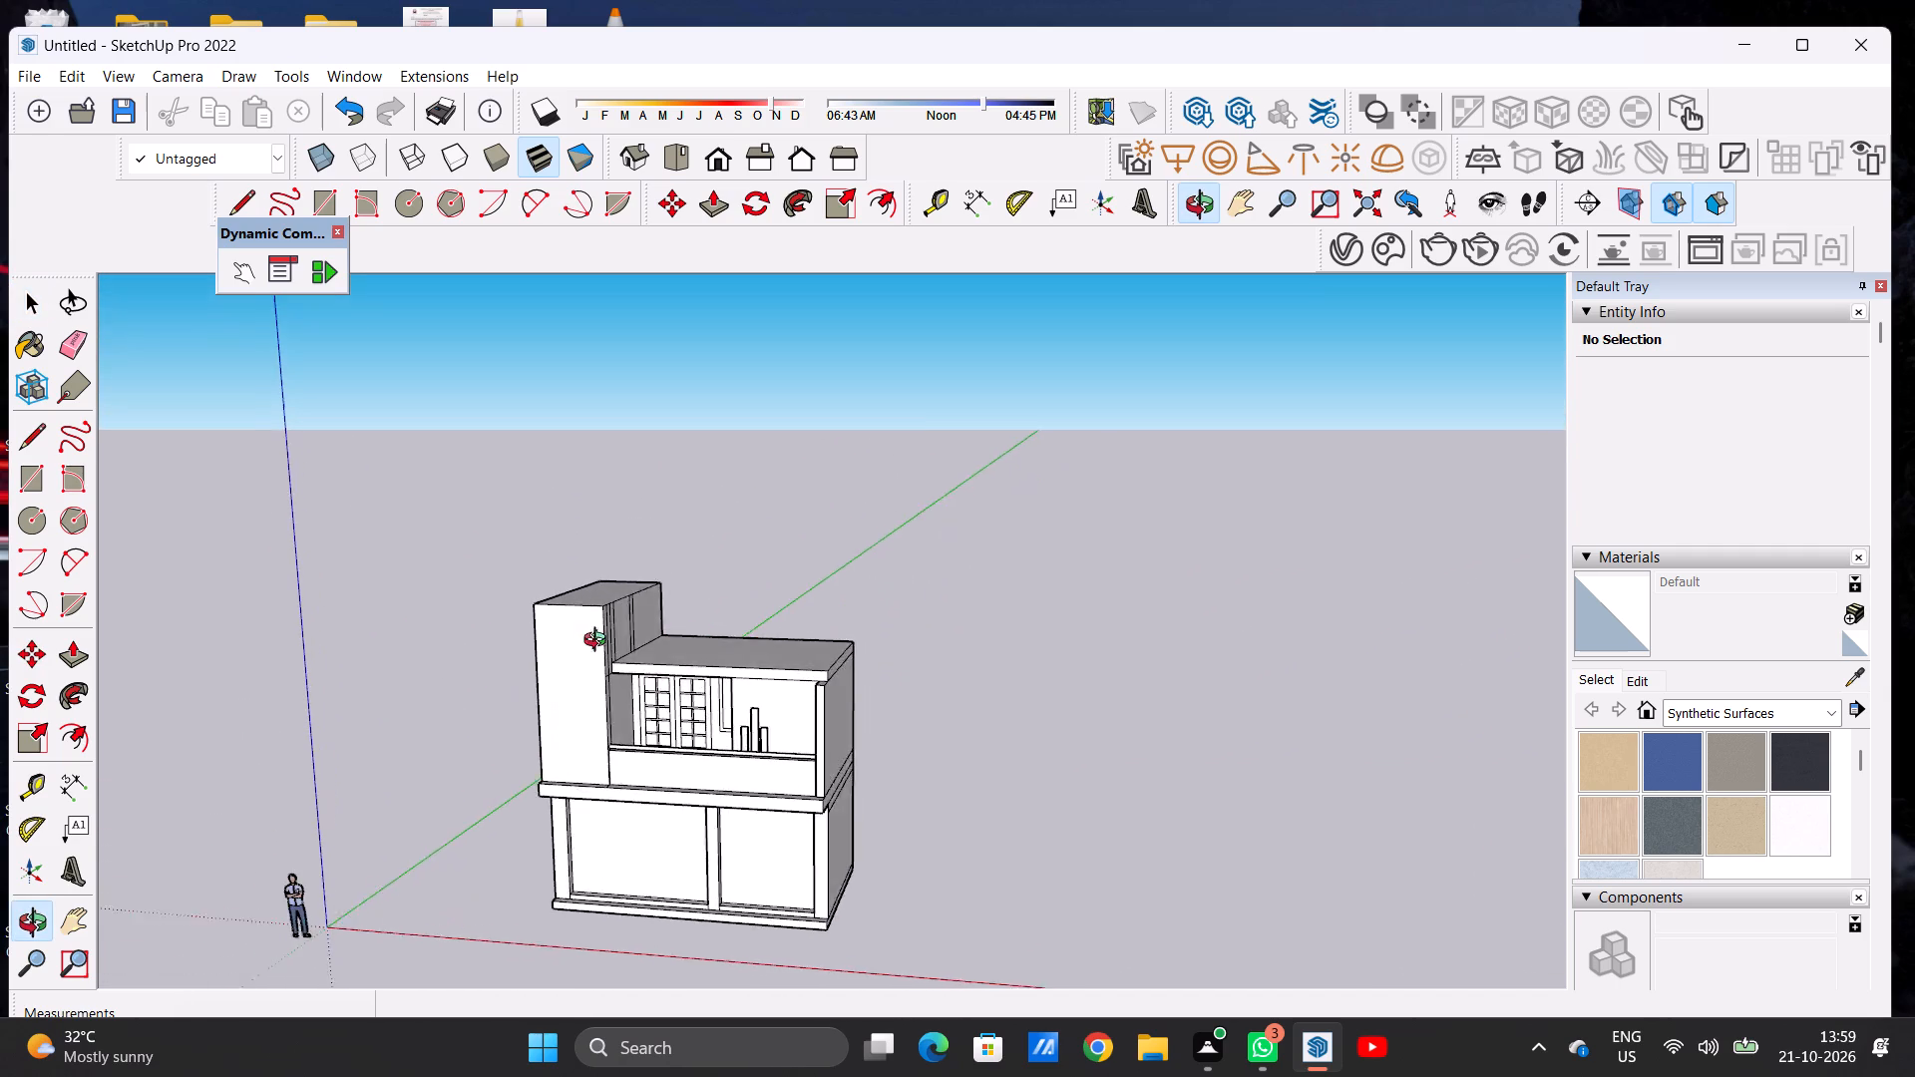
middle_click_drag(599, 642, 630, 639)
scroll(736, 697, "down", 5)
middle_click_drag(714, 706, 715, 661)
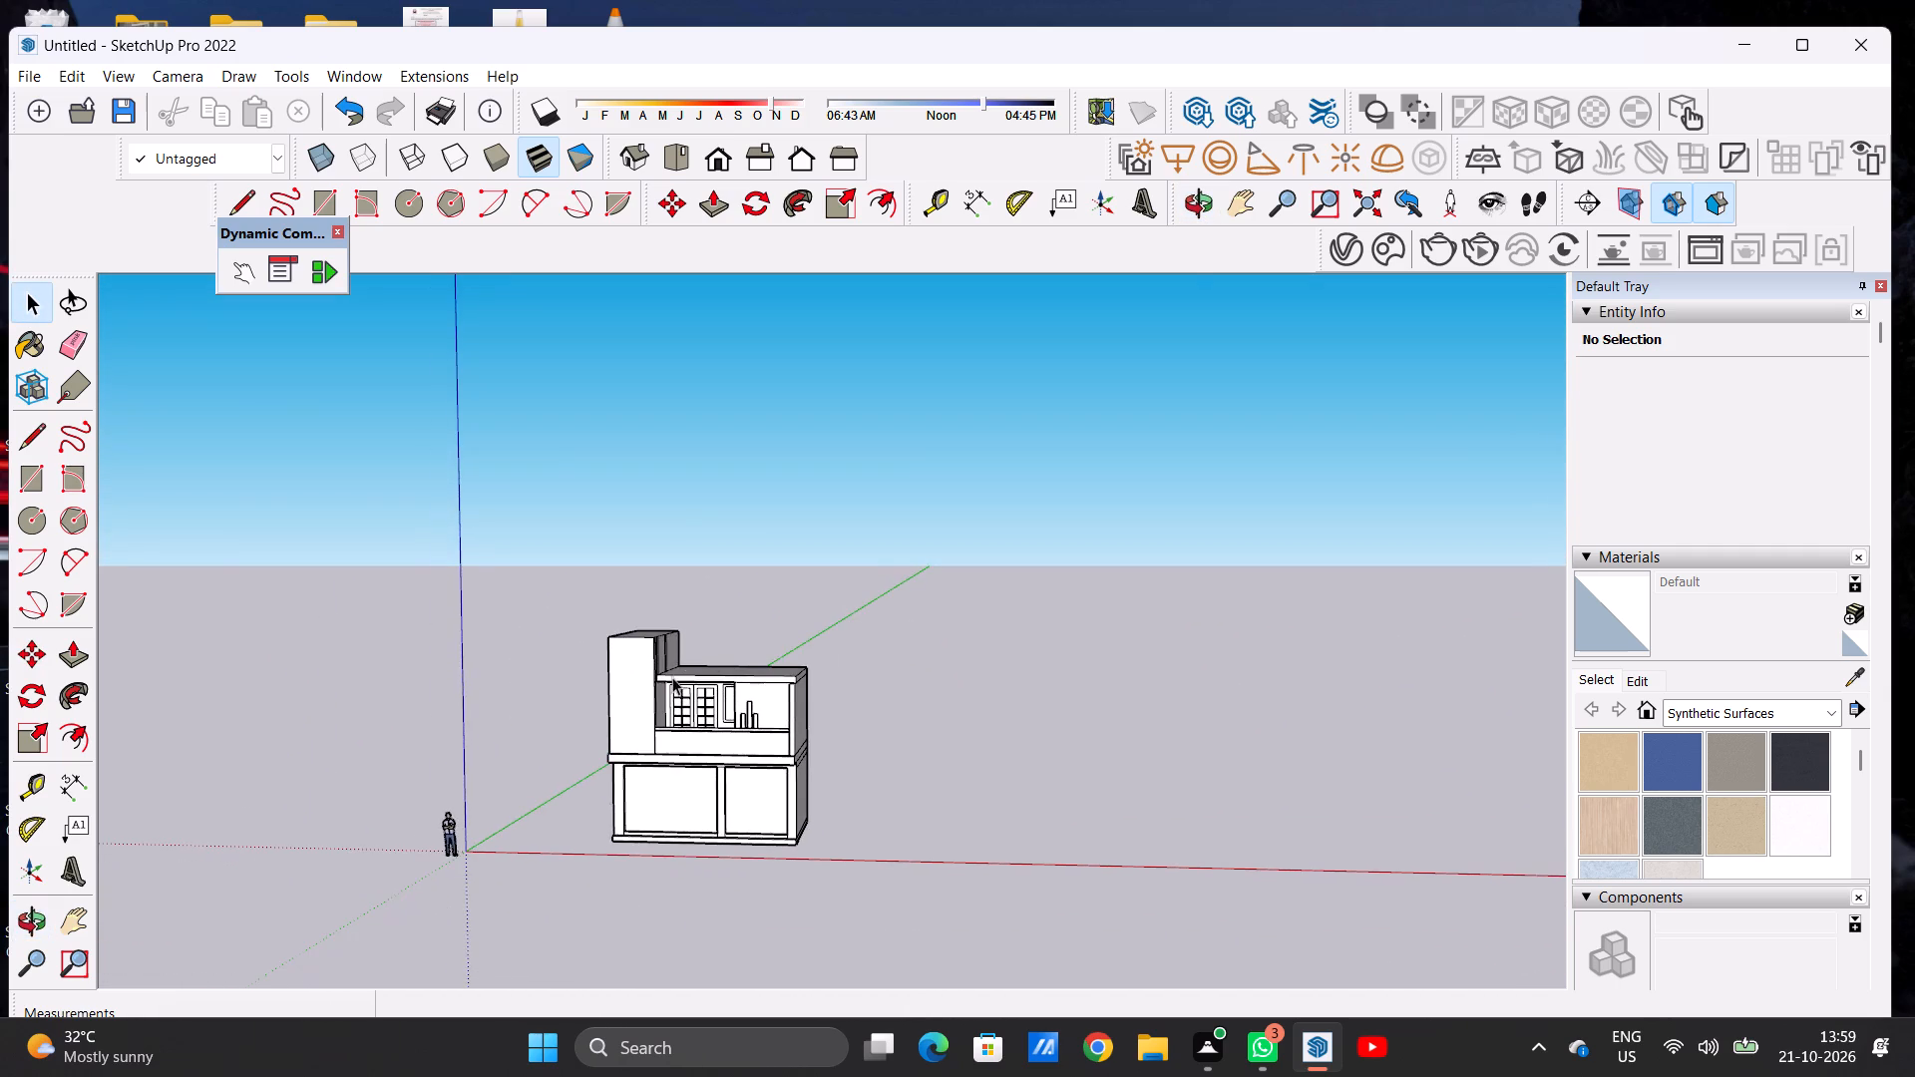
scroll(672, 677, "up", 7)
middle_click_drag(751, 718, 784, 683)
scroll(769, 665, "down", 2)
middle_click_drag(776, 662, 643, 757)
scroll(660, 678, "up", 6)
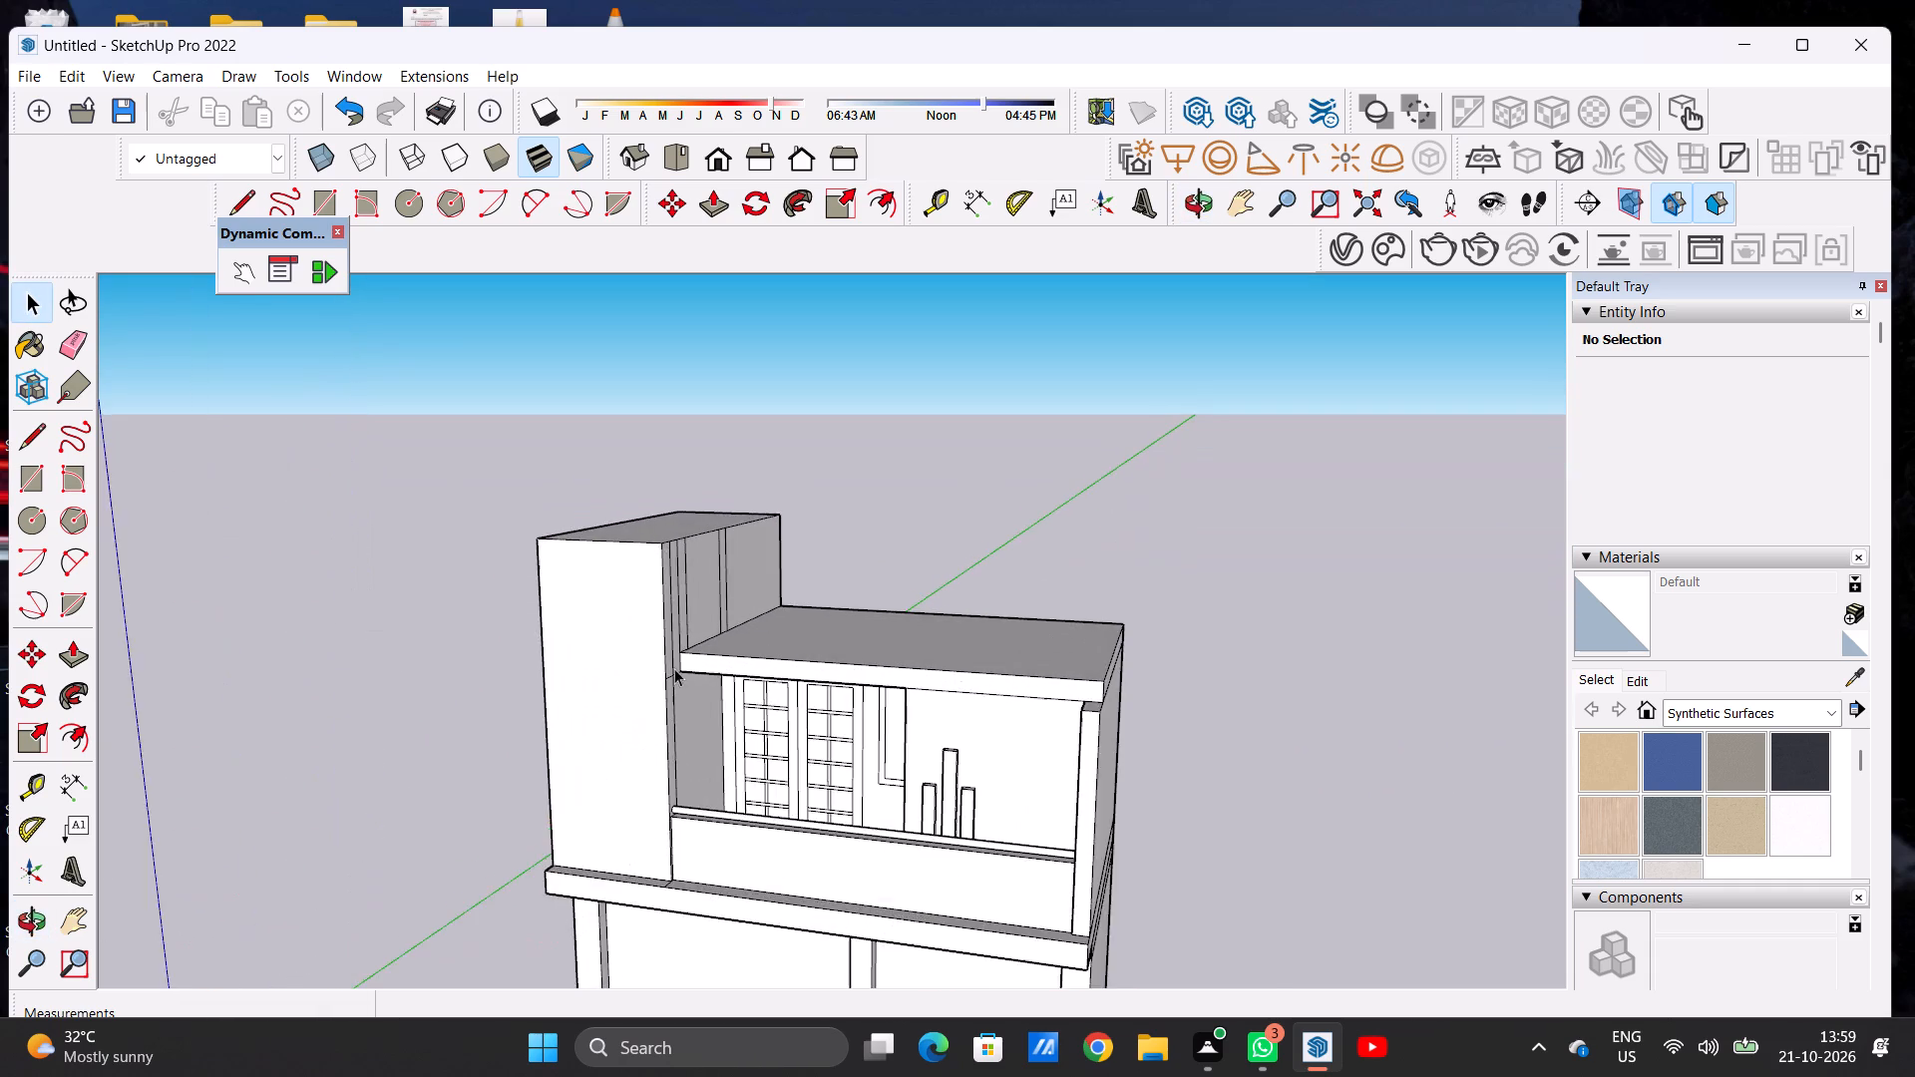
scroll(710, 666, "down", 1)
scroll(710, 666, "up", 5)
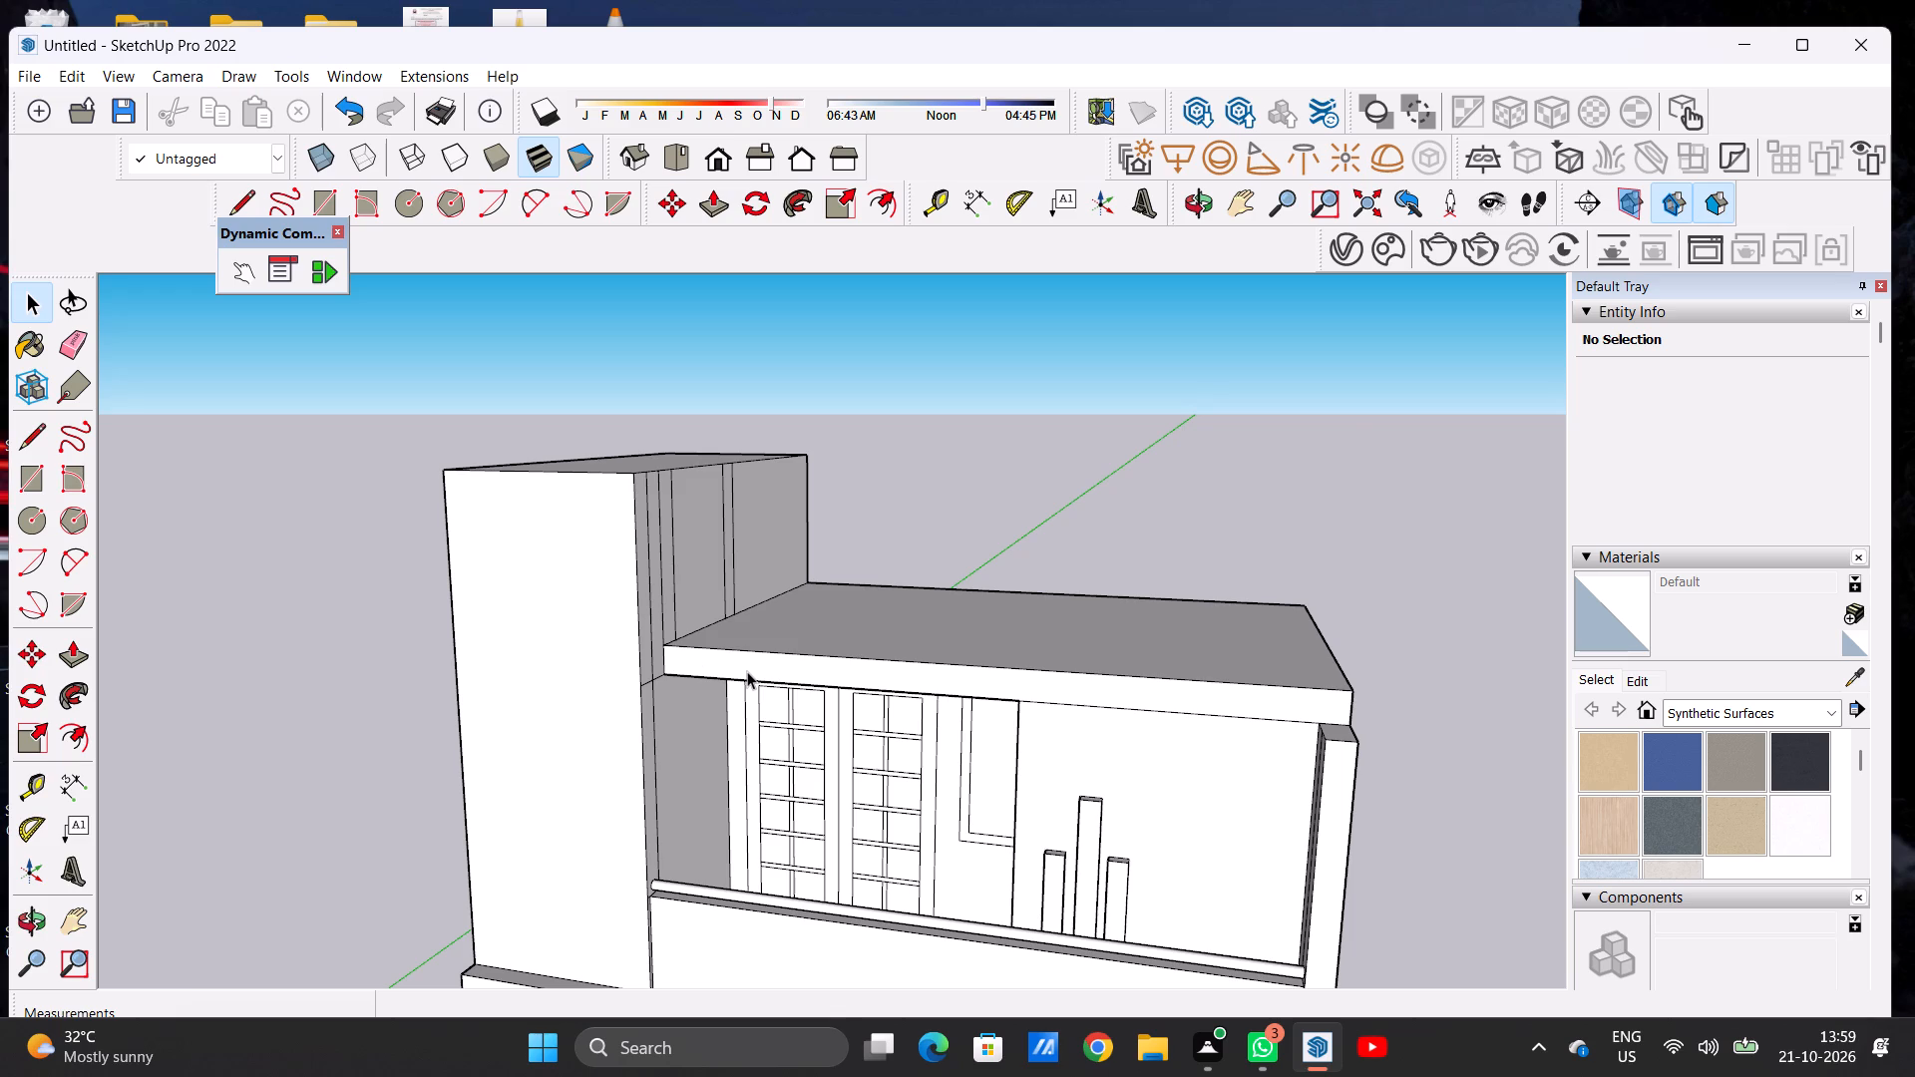
scroll(746, 669, "down", 2)
middle_click_drag(755, 699, 807, 655)
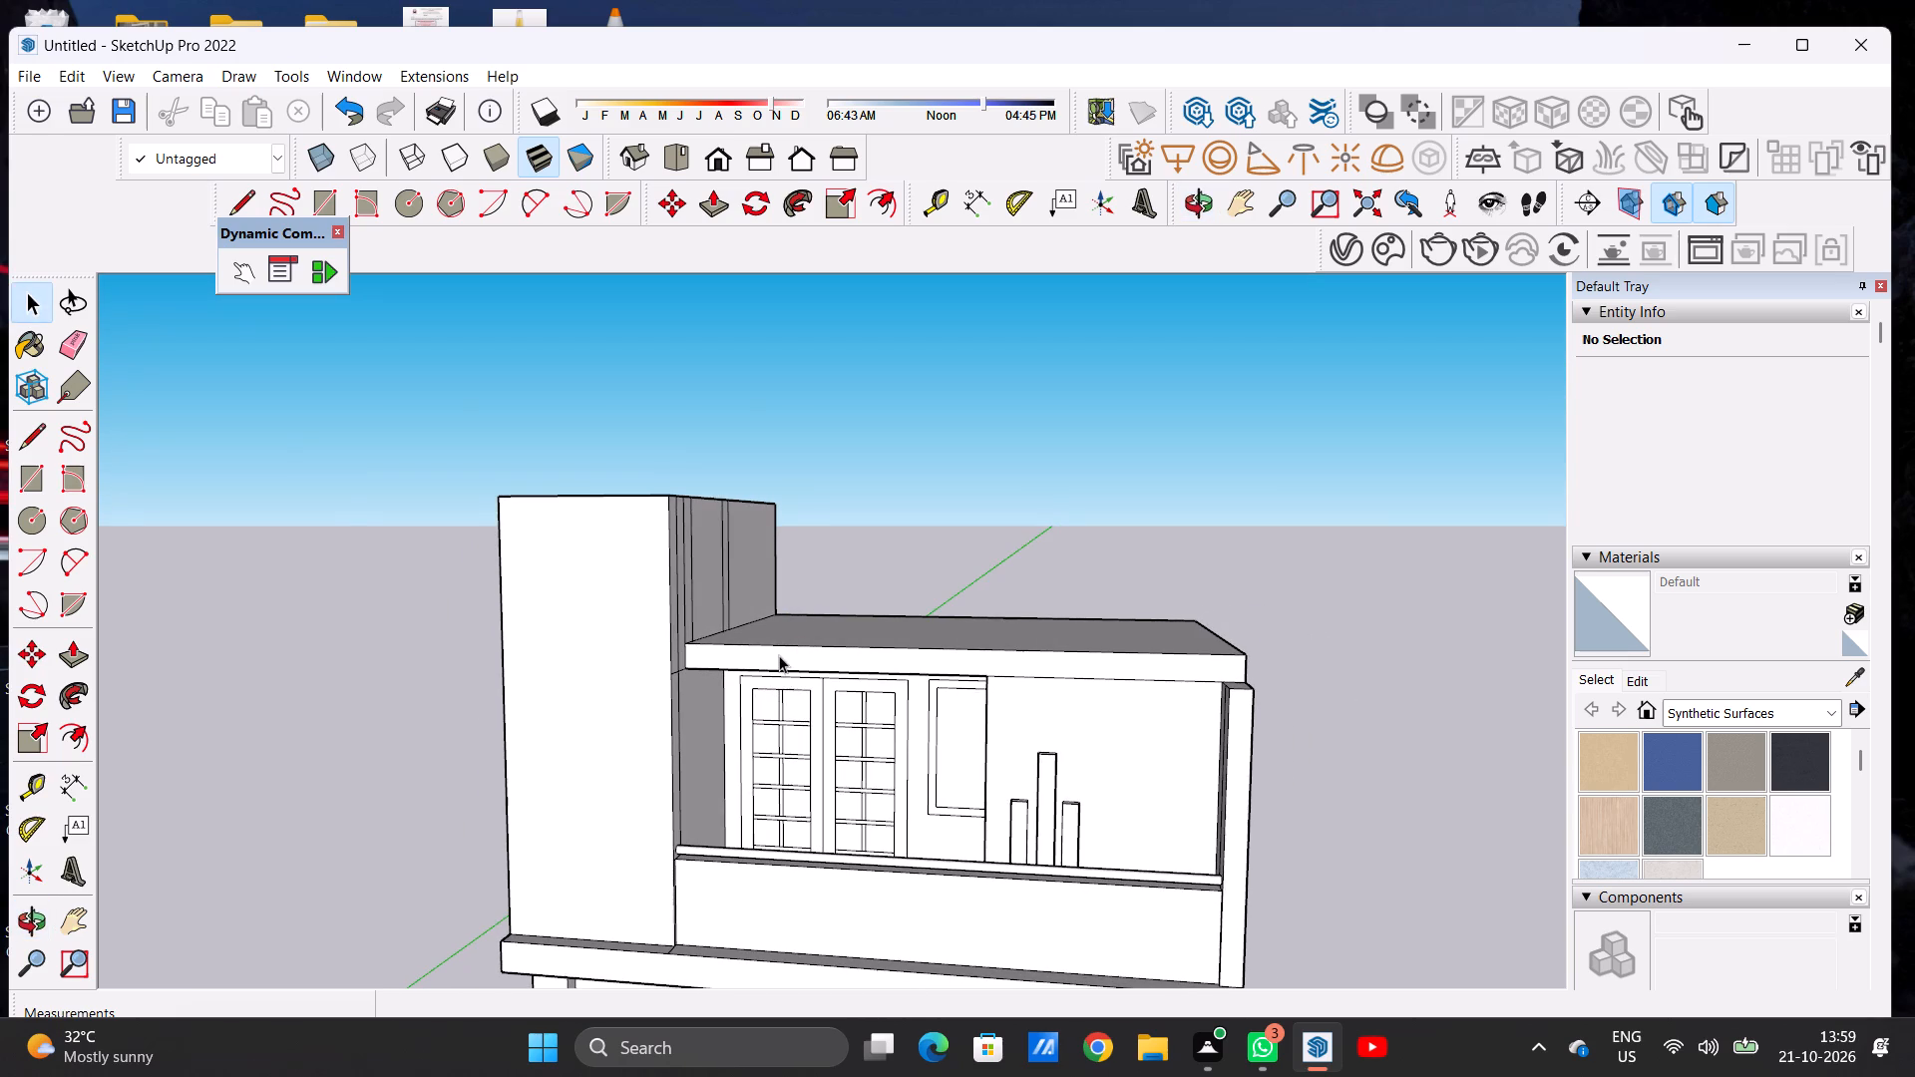
scroll(779, 655, "up", 7)
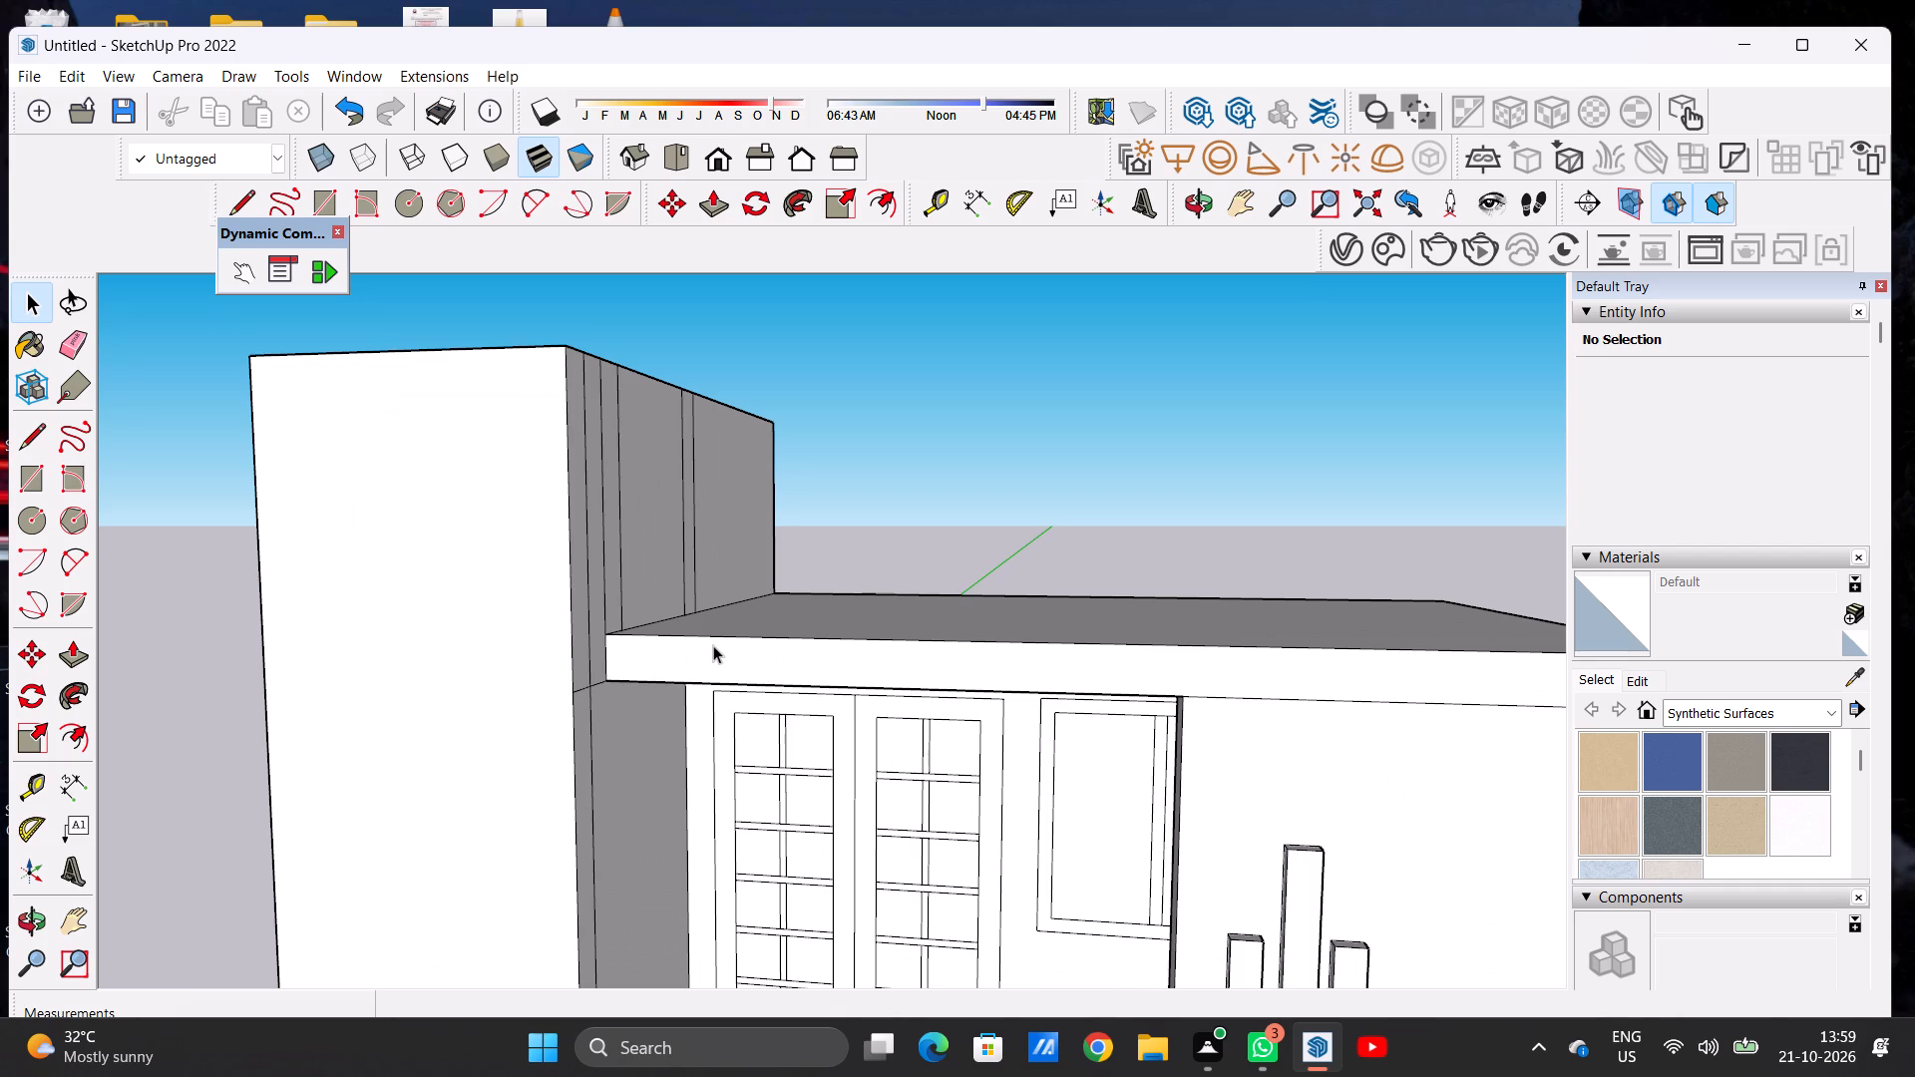
scroll(773, 638, "down", 4)
middle_click_drag(855, 663, 920, 687)
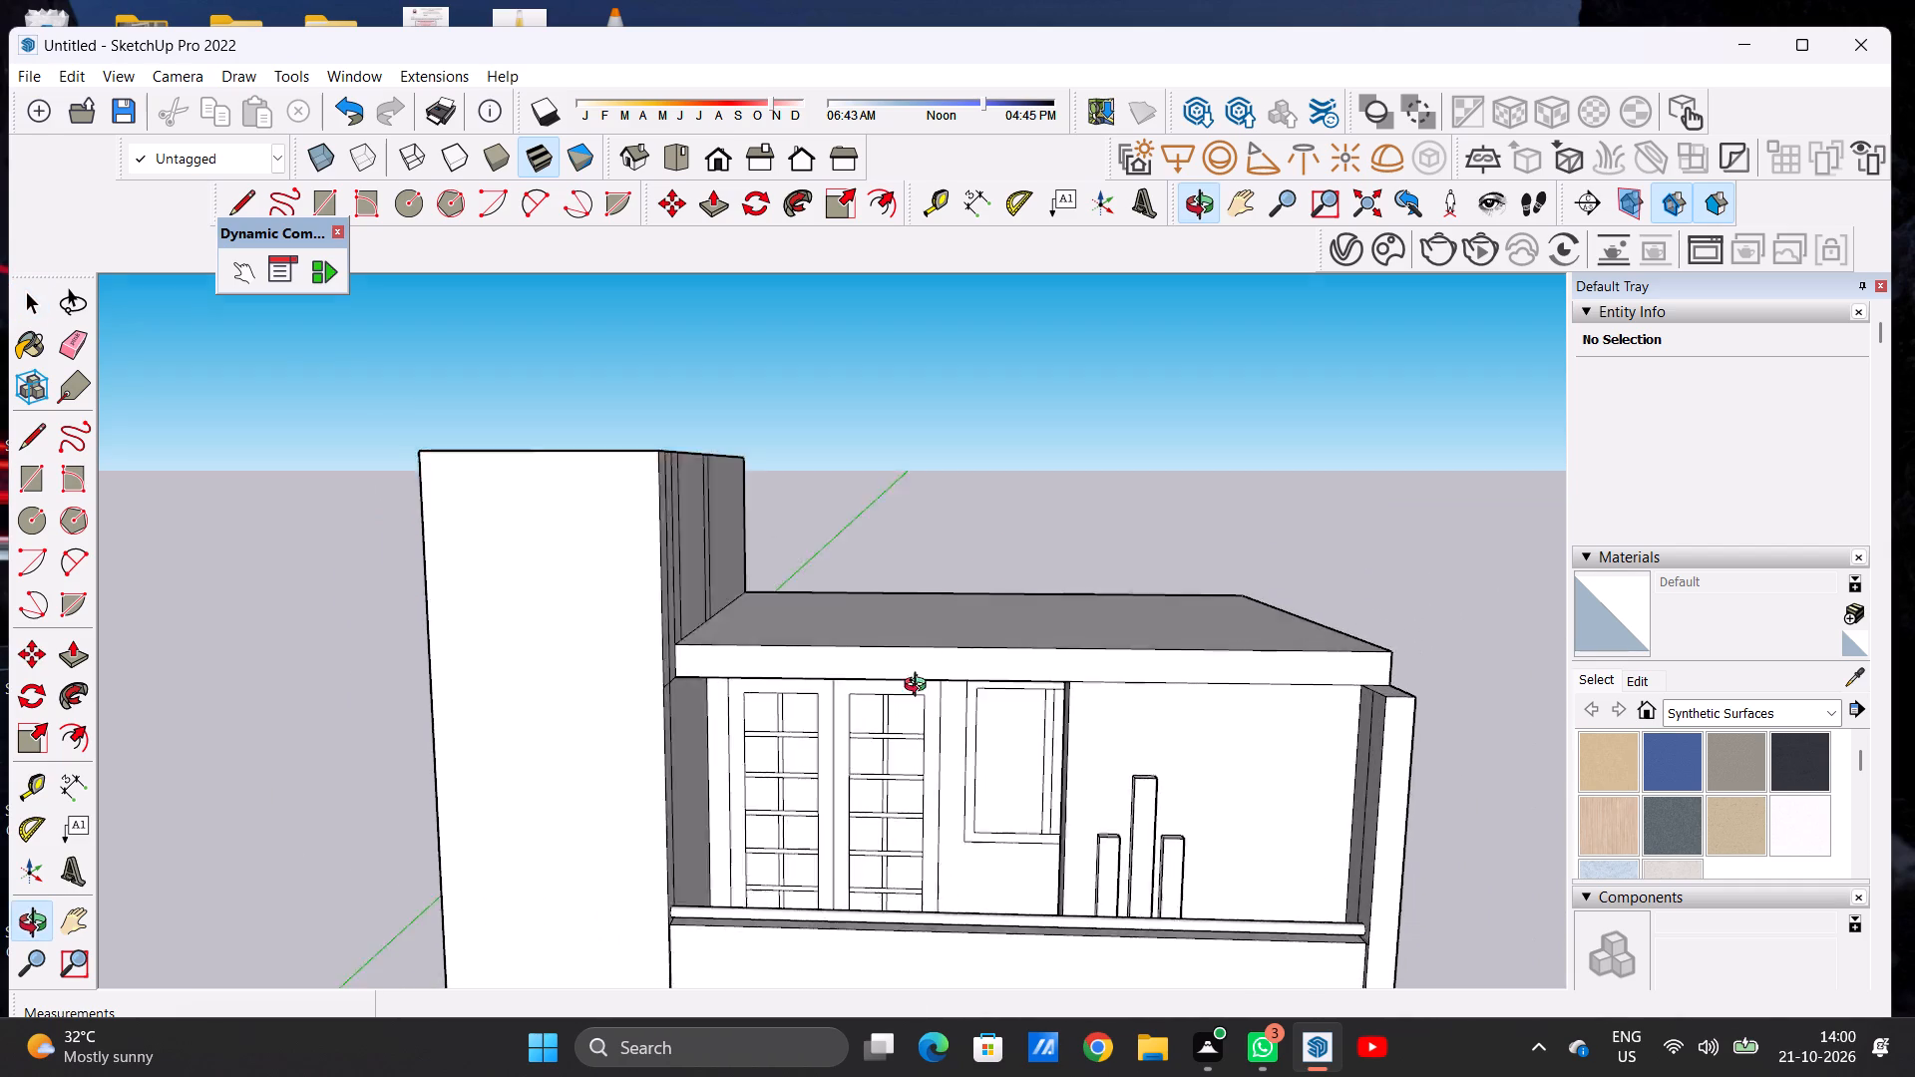
middle_click_drag(920, 687, 854, 680)
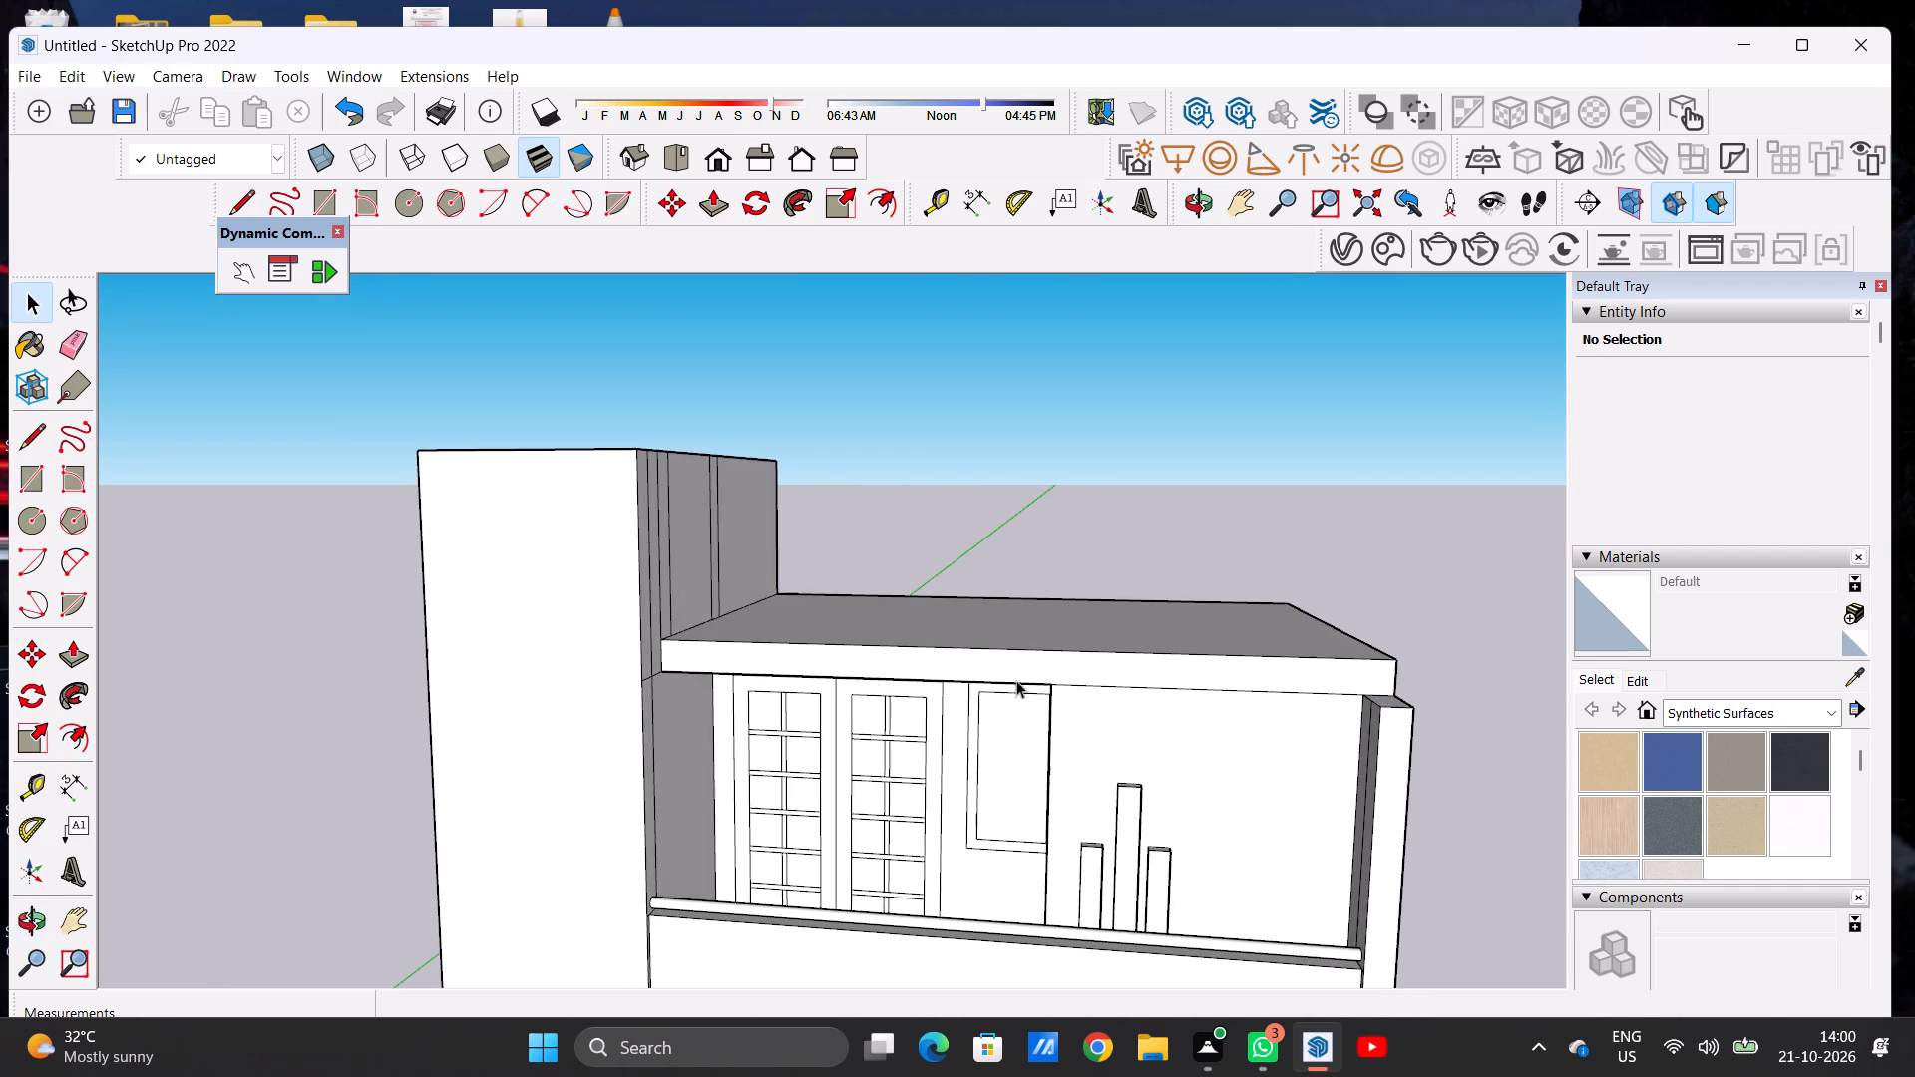
scroll(1025, 678, "up", 6)
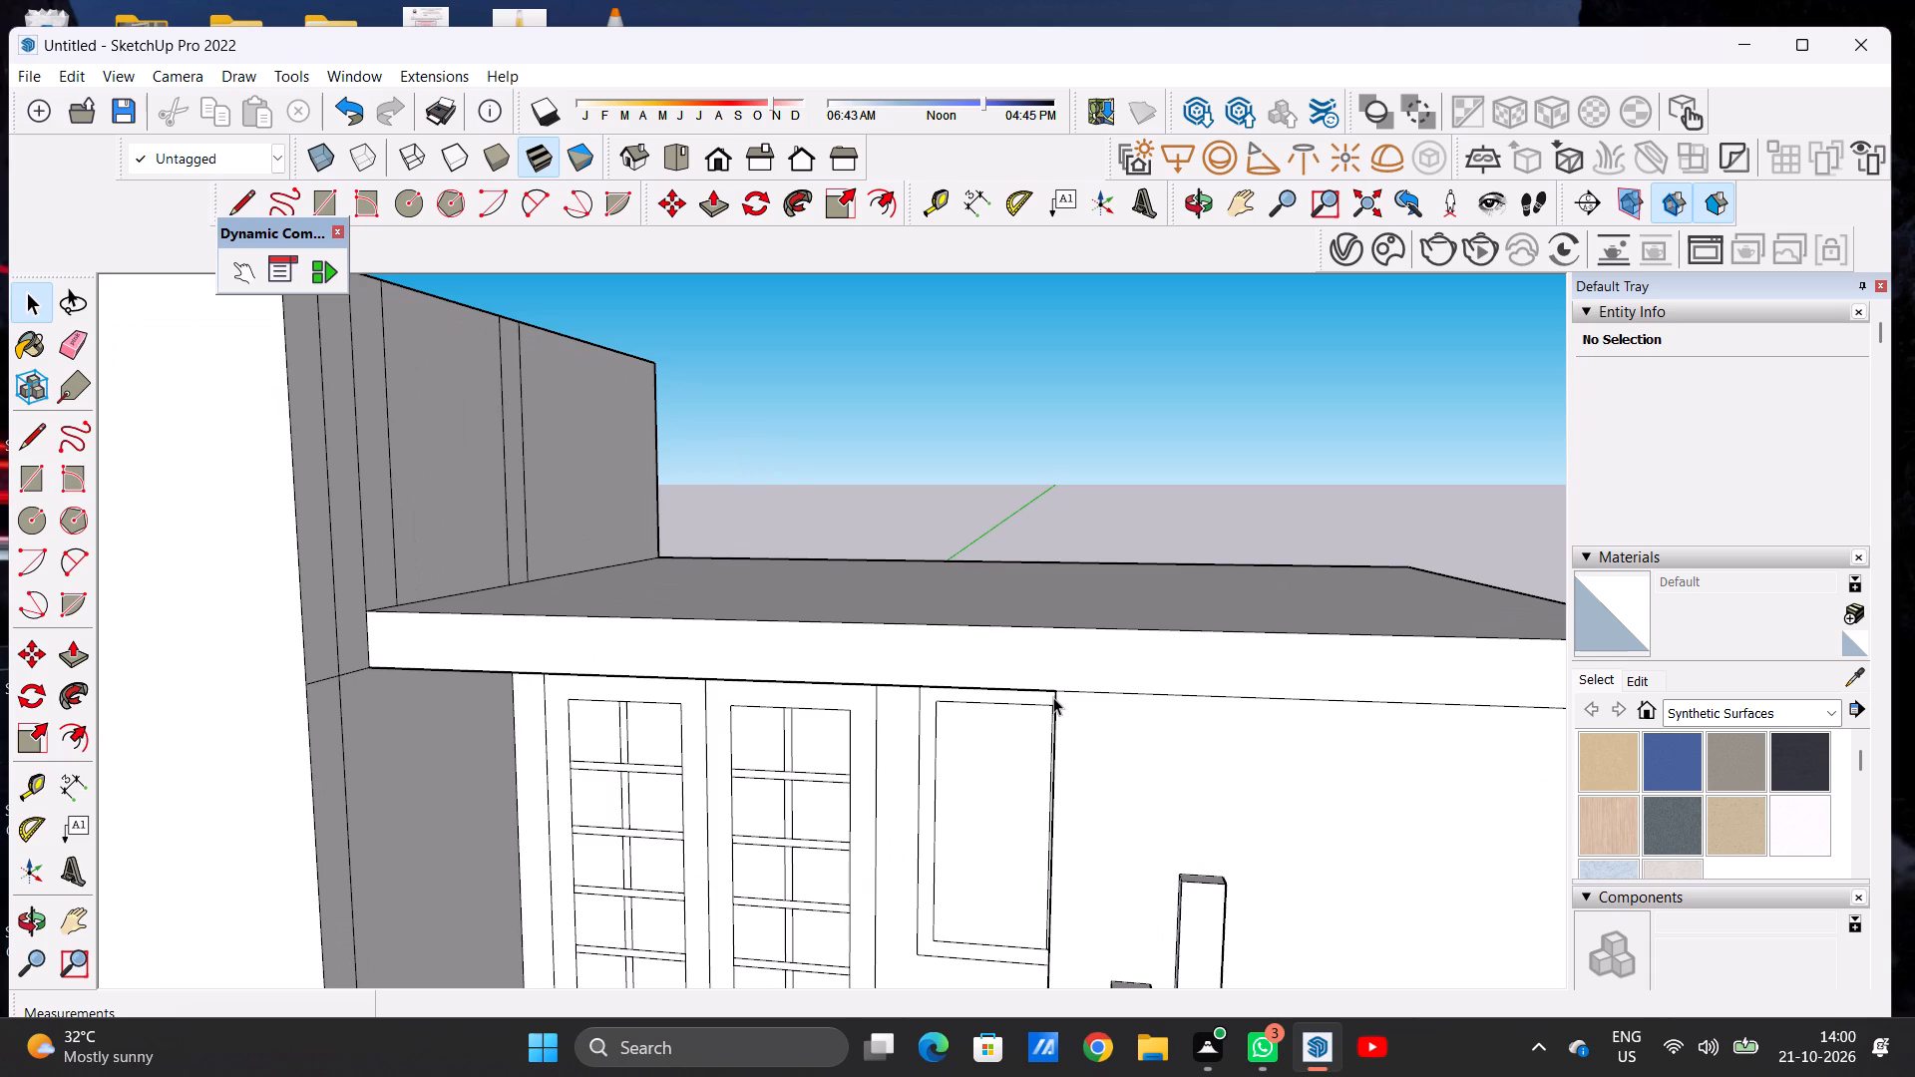
scroll(1047, 689, "down", 4)
scroll(1014, 656, "up", 1)
scroll(966, 622, "down", 4)
scroll(1066, 661, "down", 1)
scroll(1066, 661, "up", 1)
scroll(1066, 661, "down", 1)
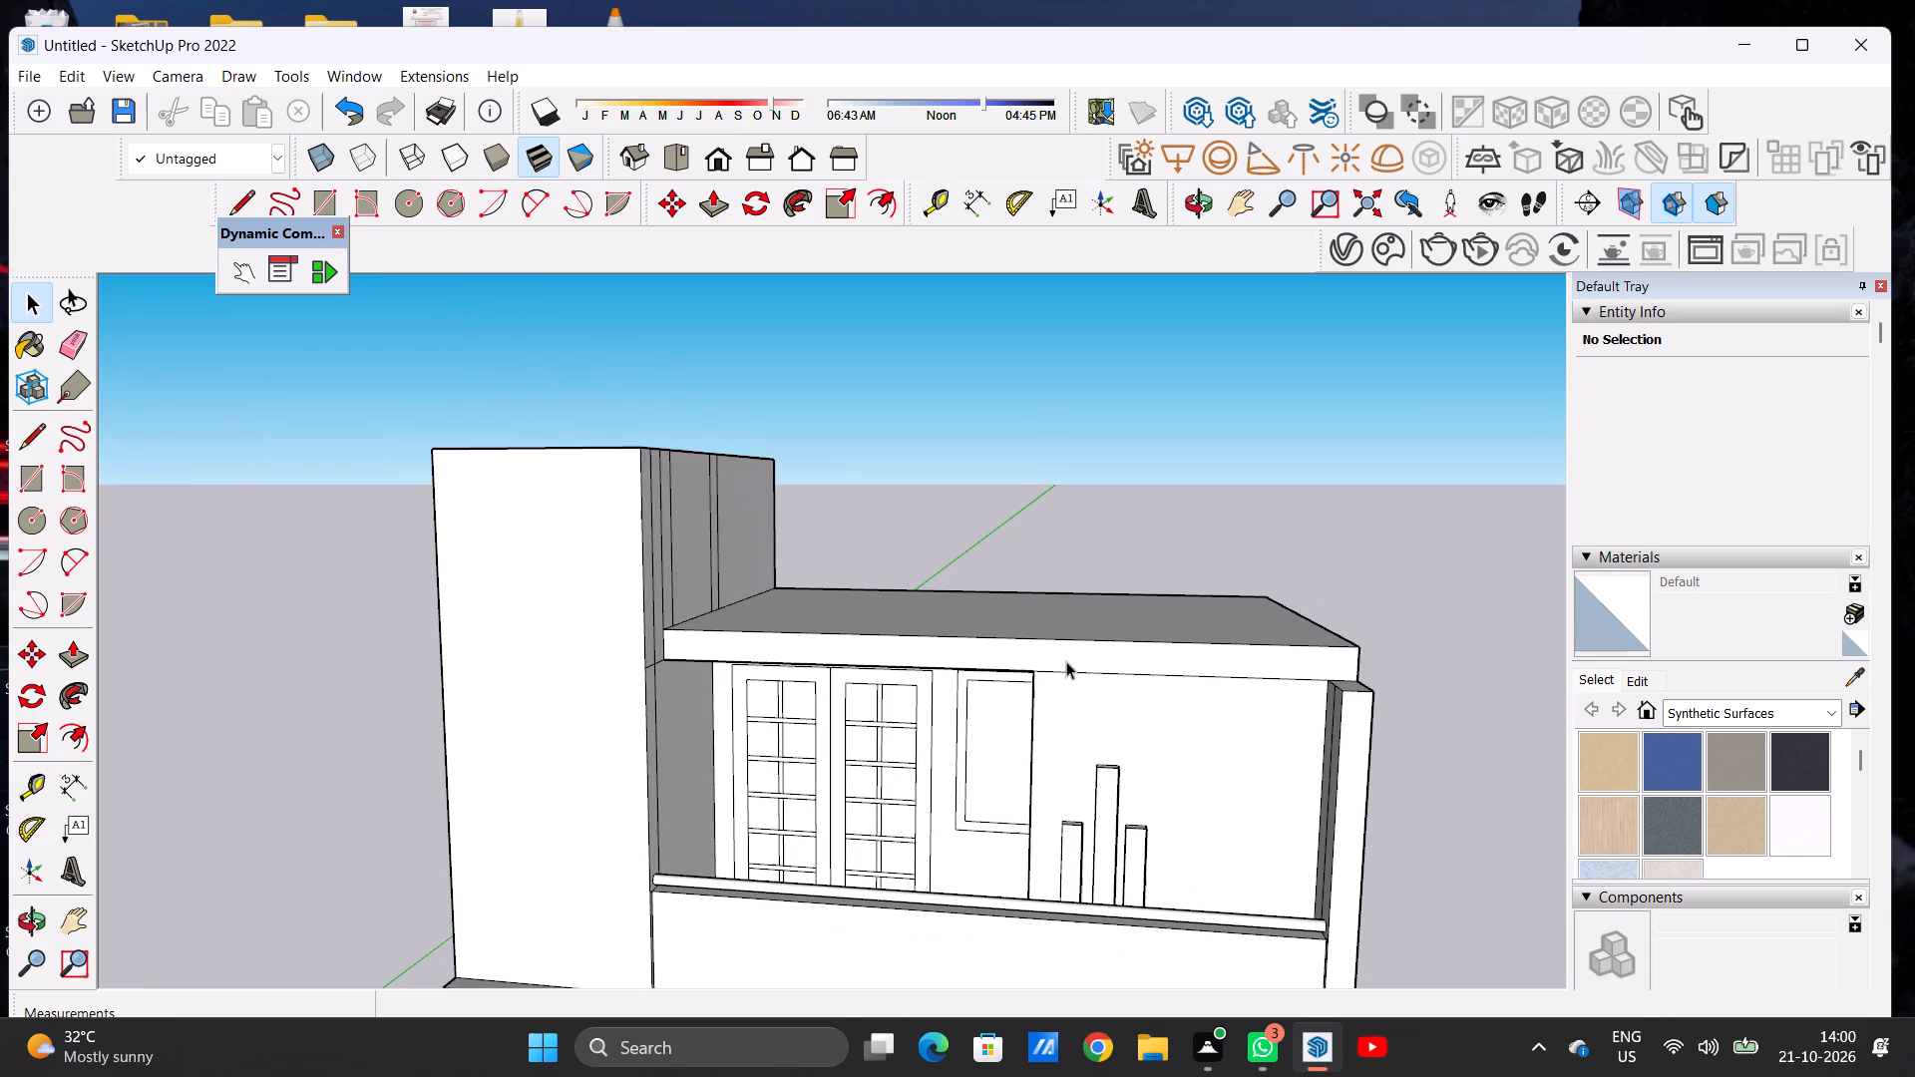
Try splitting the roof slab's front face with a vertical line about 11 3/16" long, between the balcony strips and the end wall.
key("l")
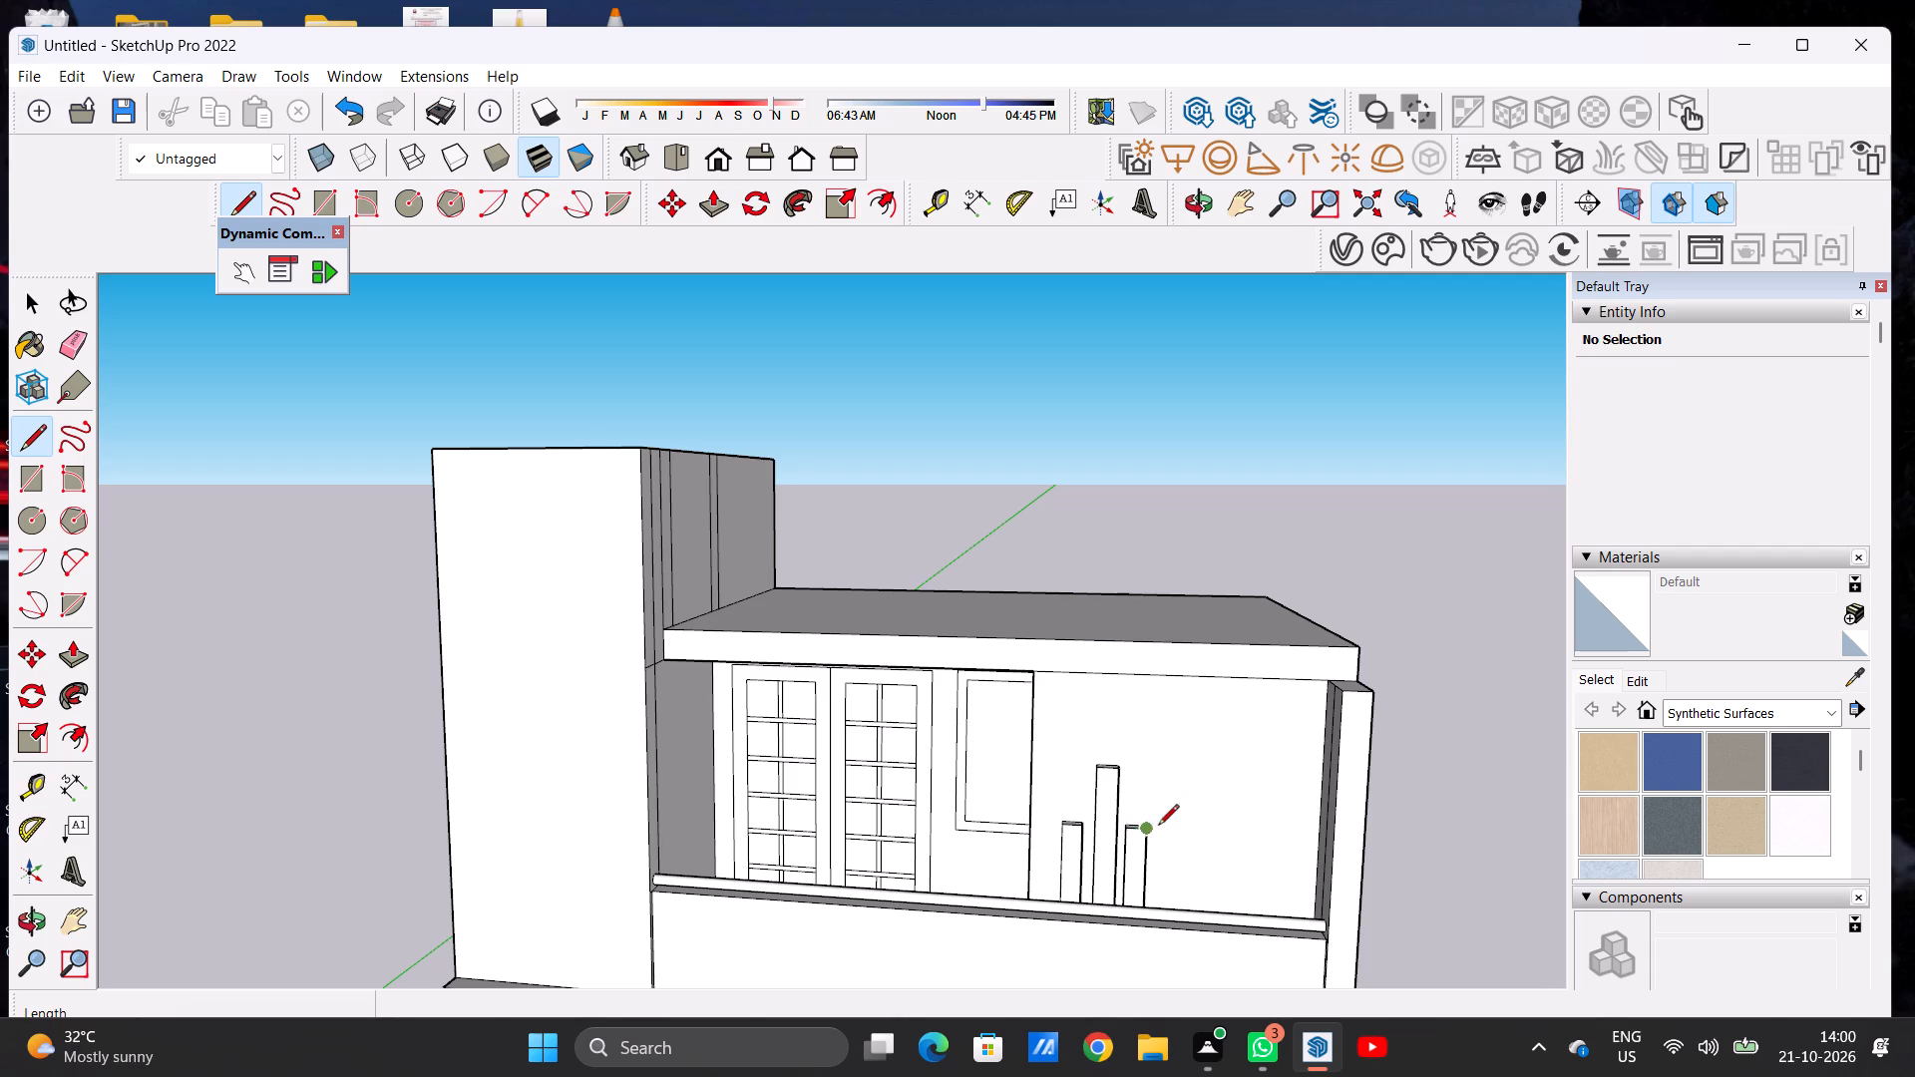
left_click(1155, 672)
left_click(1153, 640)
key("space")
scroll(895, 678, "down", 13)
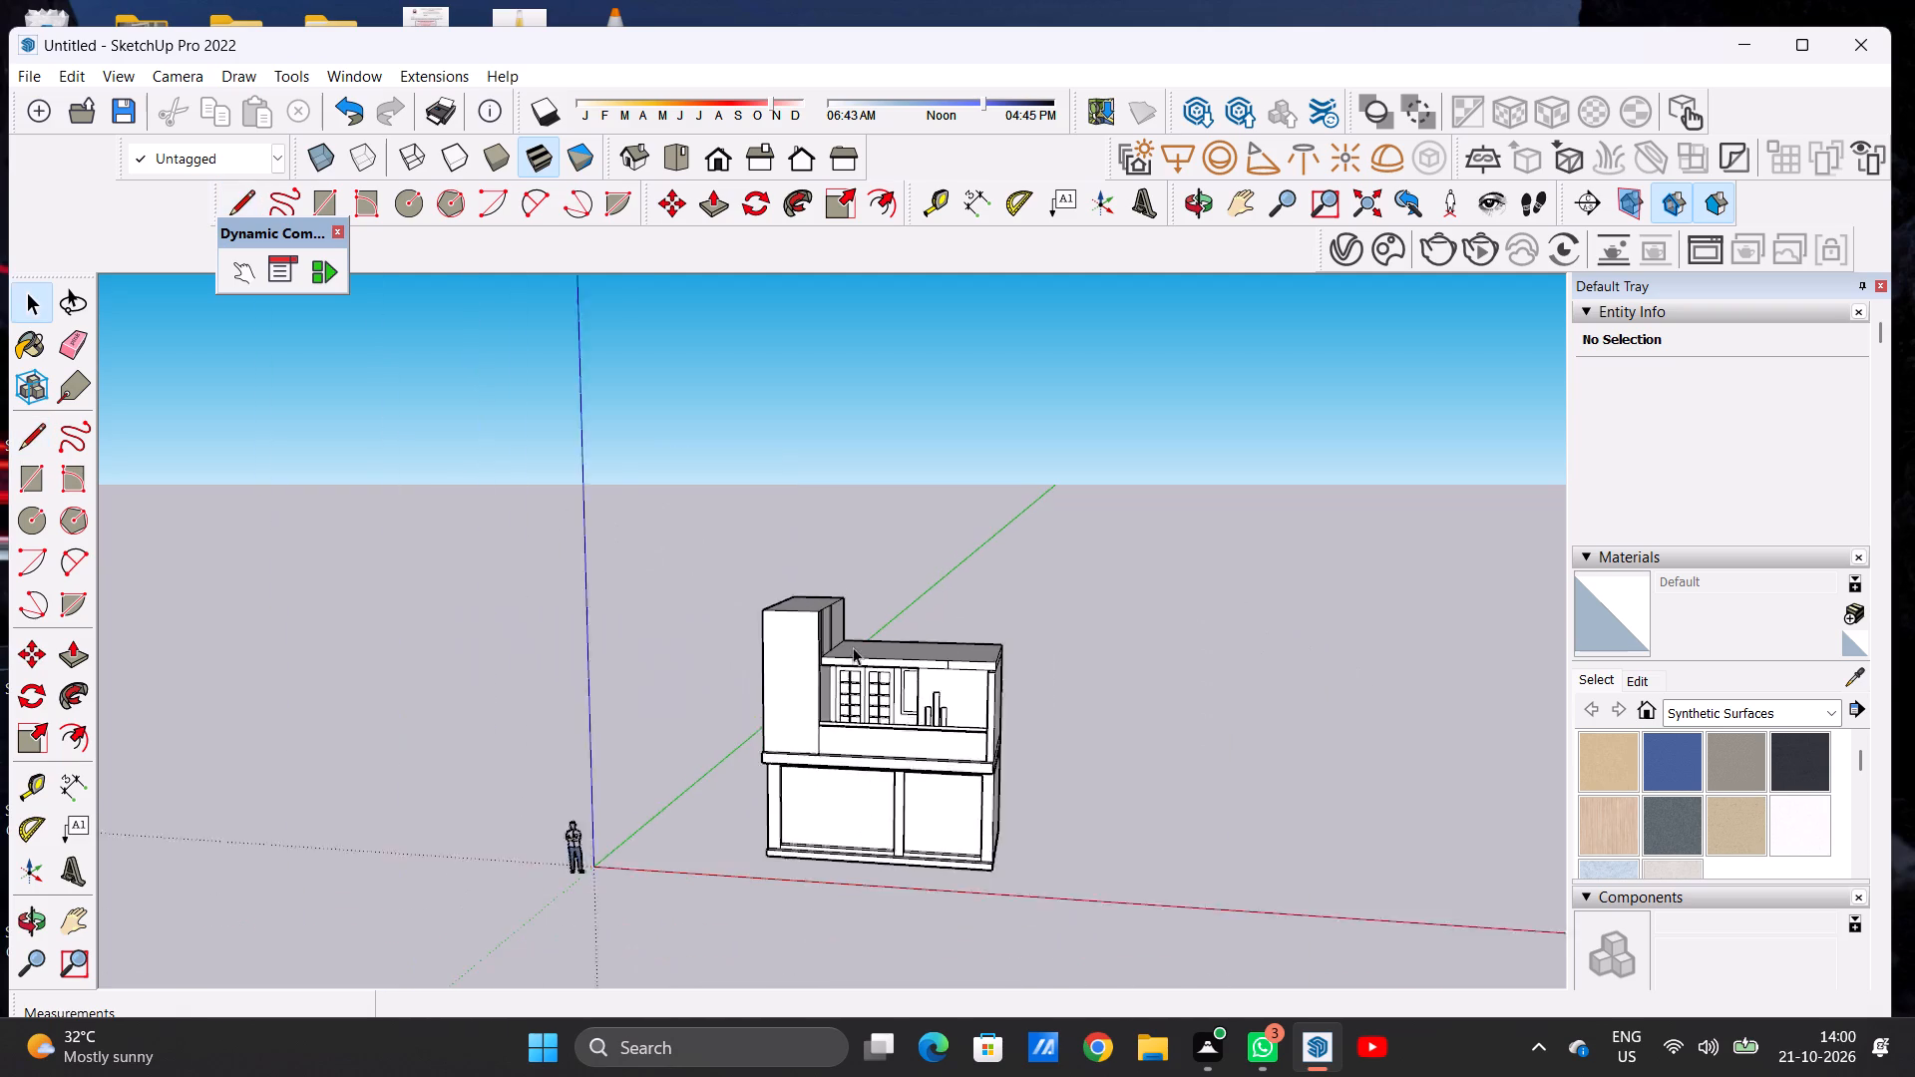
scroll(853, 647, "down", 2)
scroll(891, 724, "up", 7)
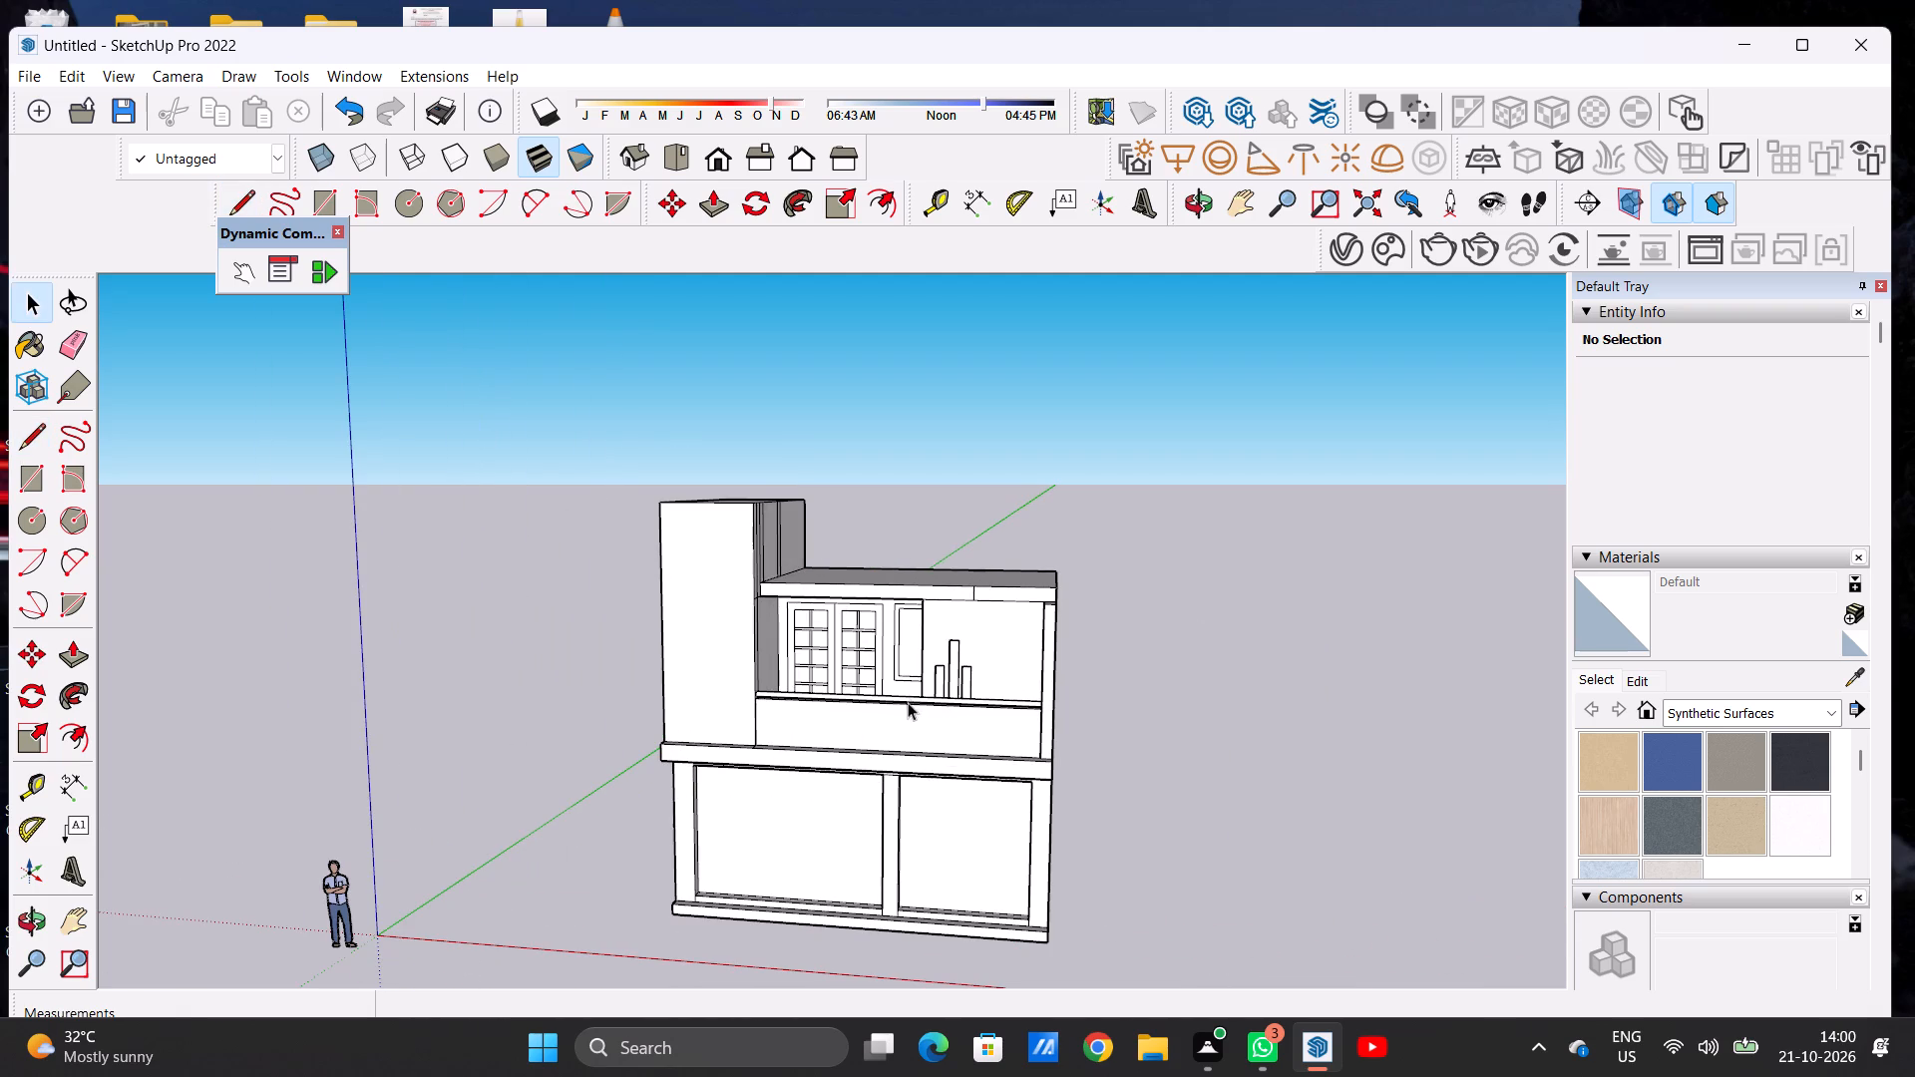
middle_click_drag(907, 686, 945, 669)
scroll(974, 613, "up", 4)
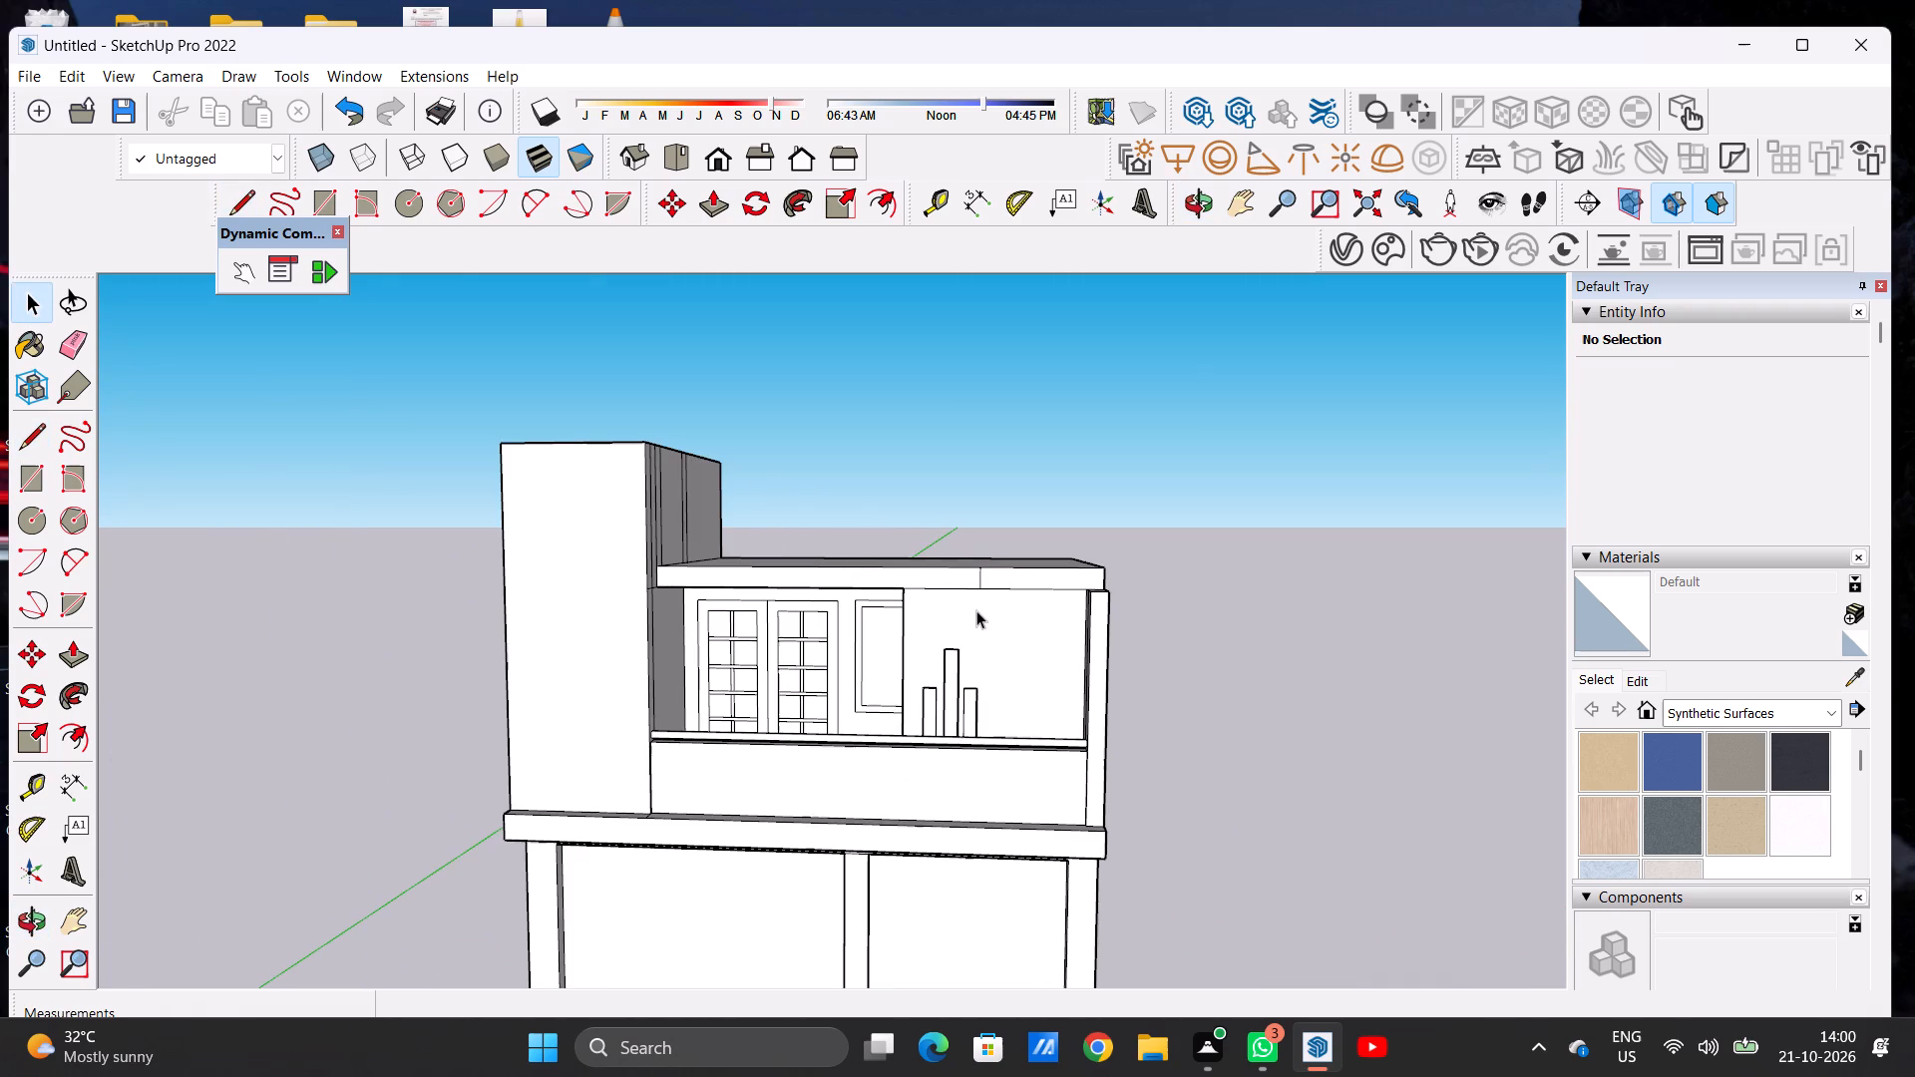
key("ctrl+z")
Draw a vertical line about 11 3/16" long across the roof slab's front face, above the outermost balcony strip.
scroll(975, 588, "up", 1)
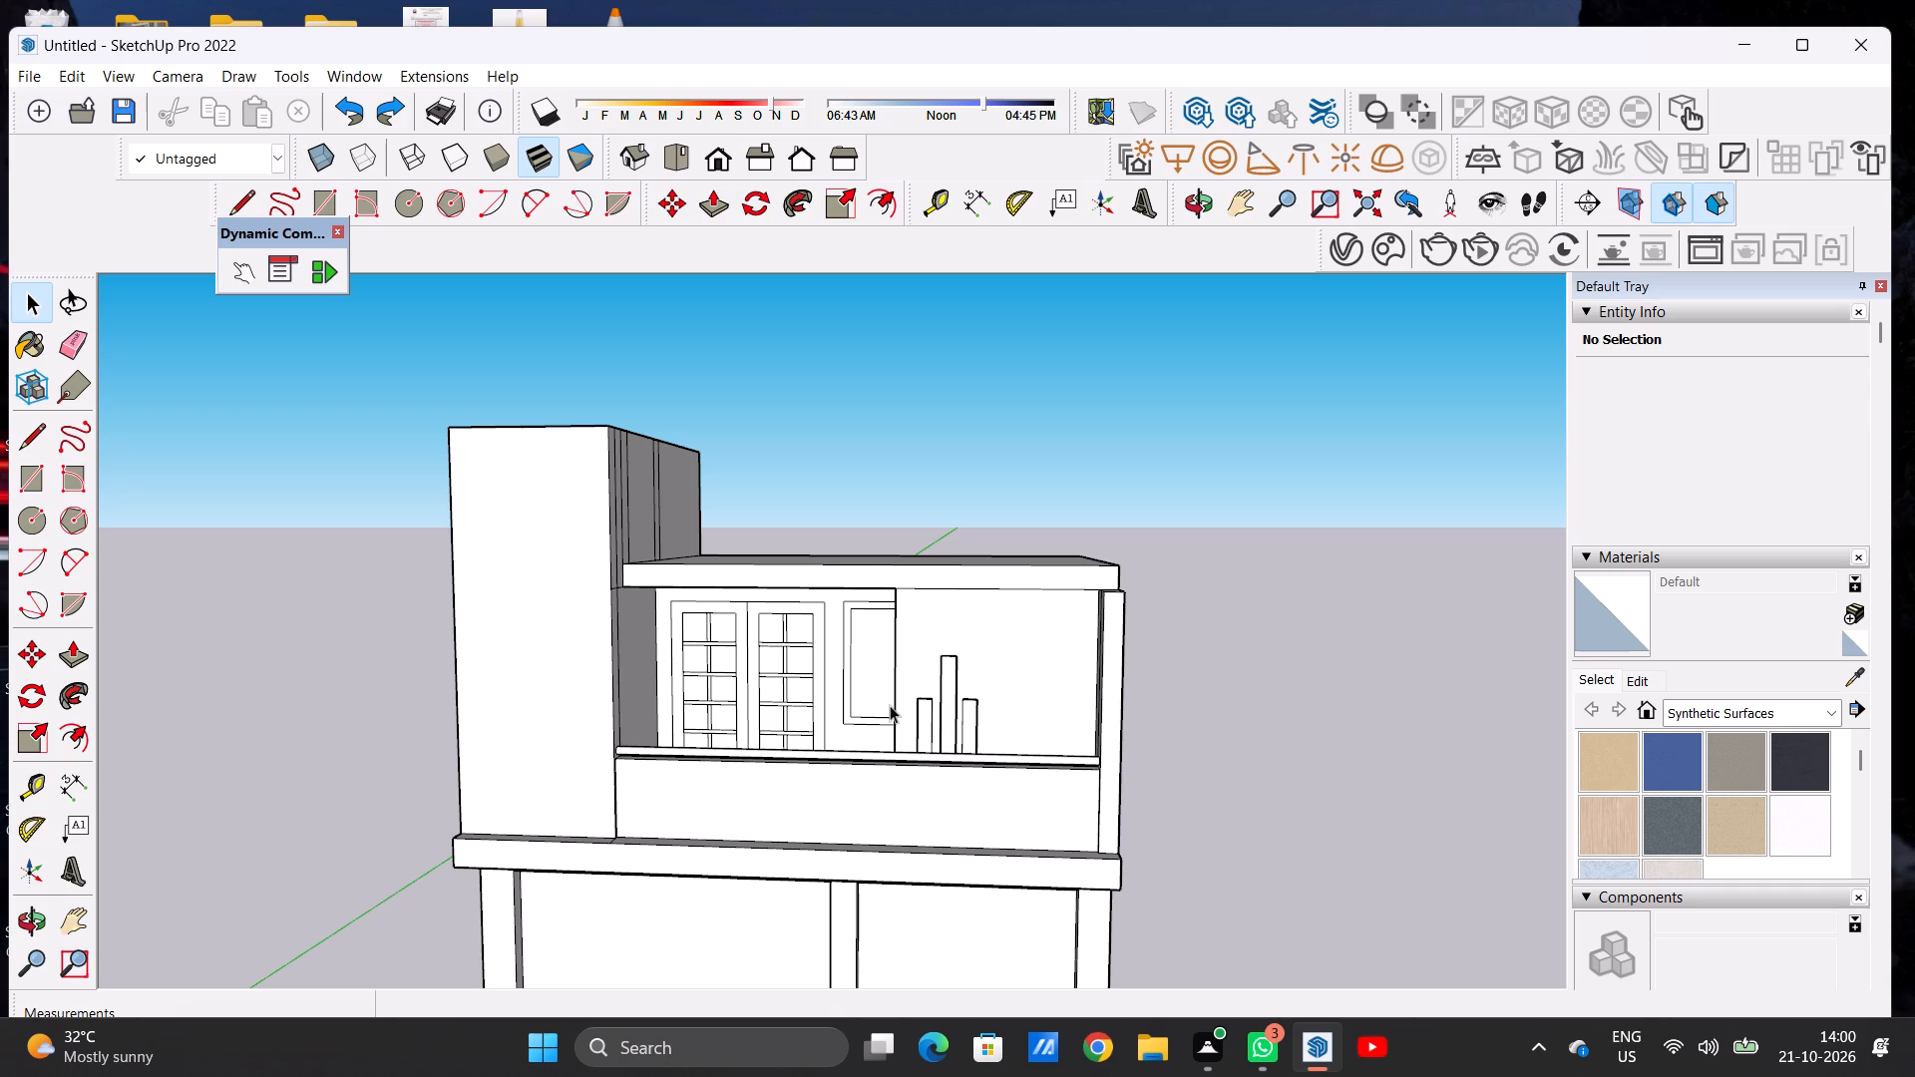
scroll(988, 625, "up", 5)
middle_click(979, 635)
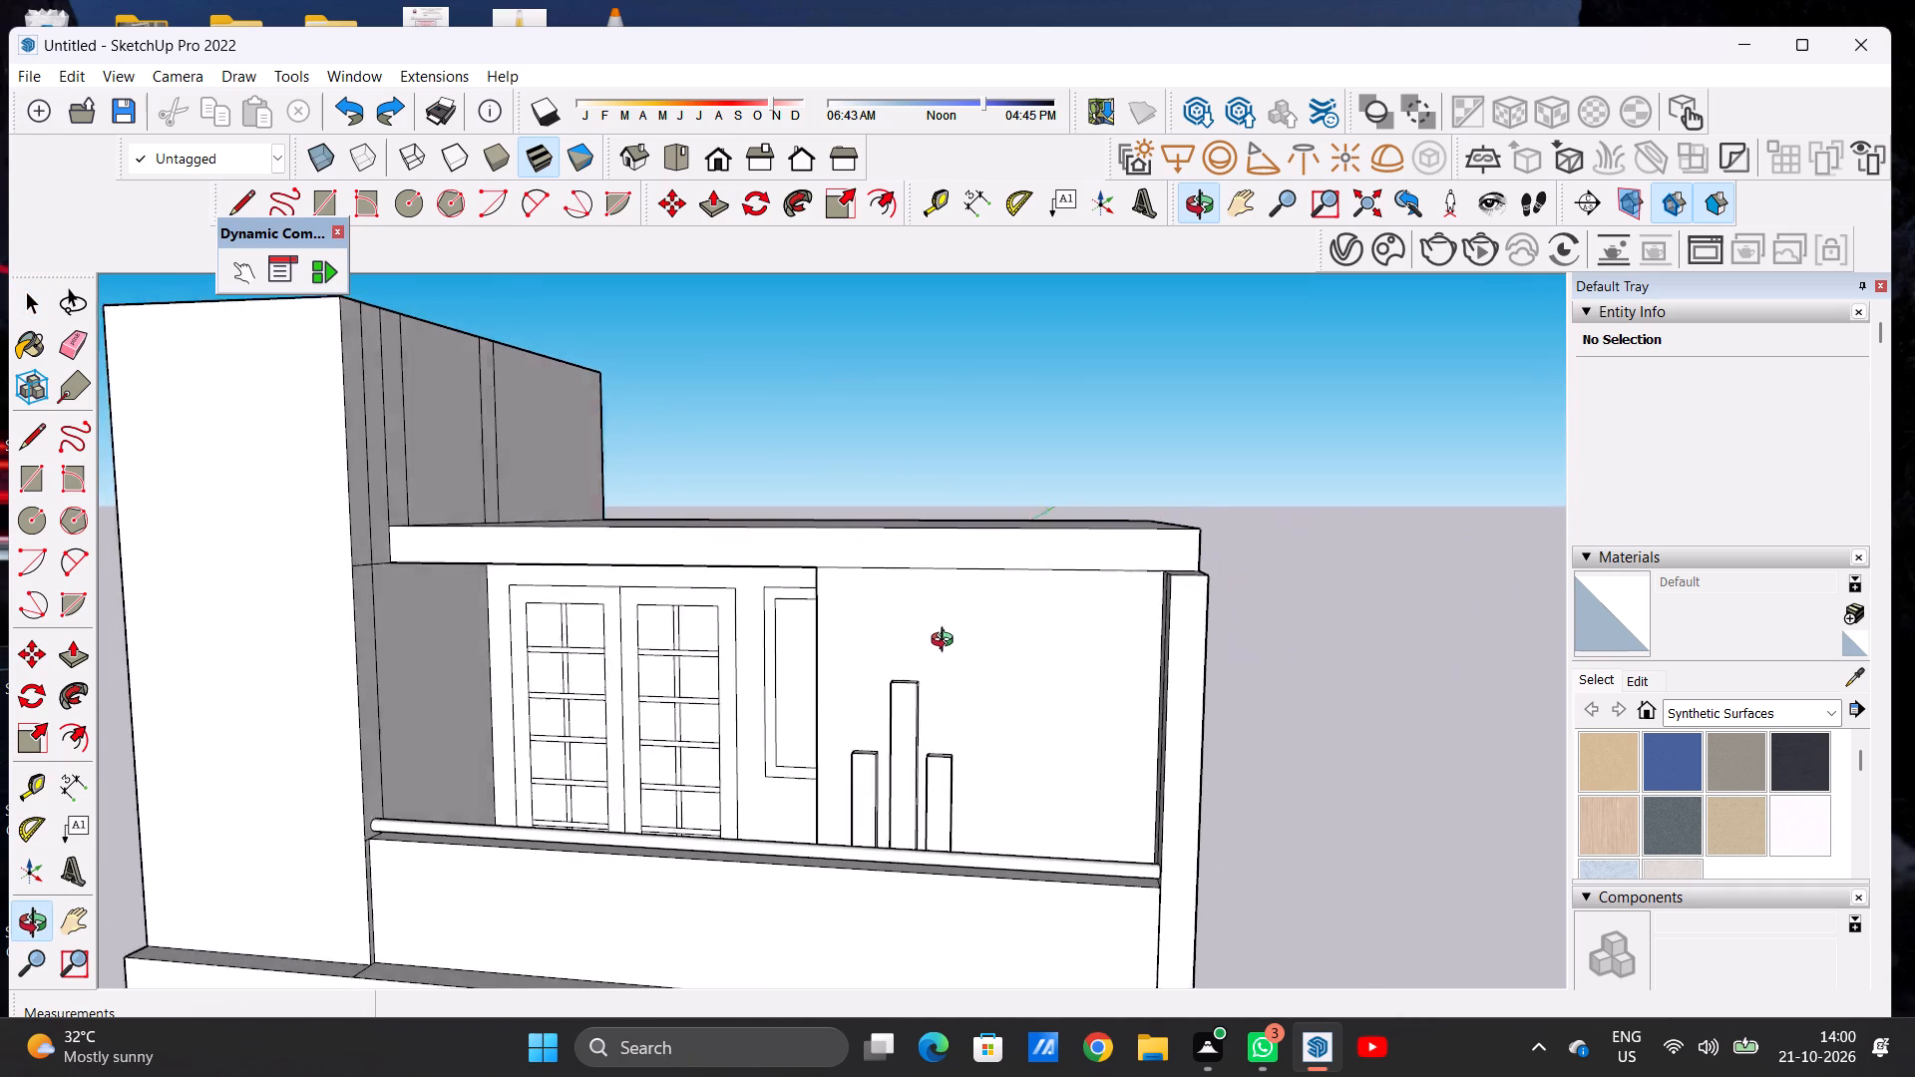
middle_click(981, 629)
scroll(981, 629, "up", 1)
scroll(904, 650, "down", 5)
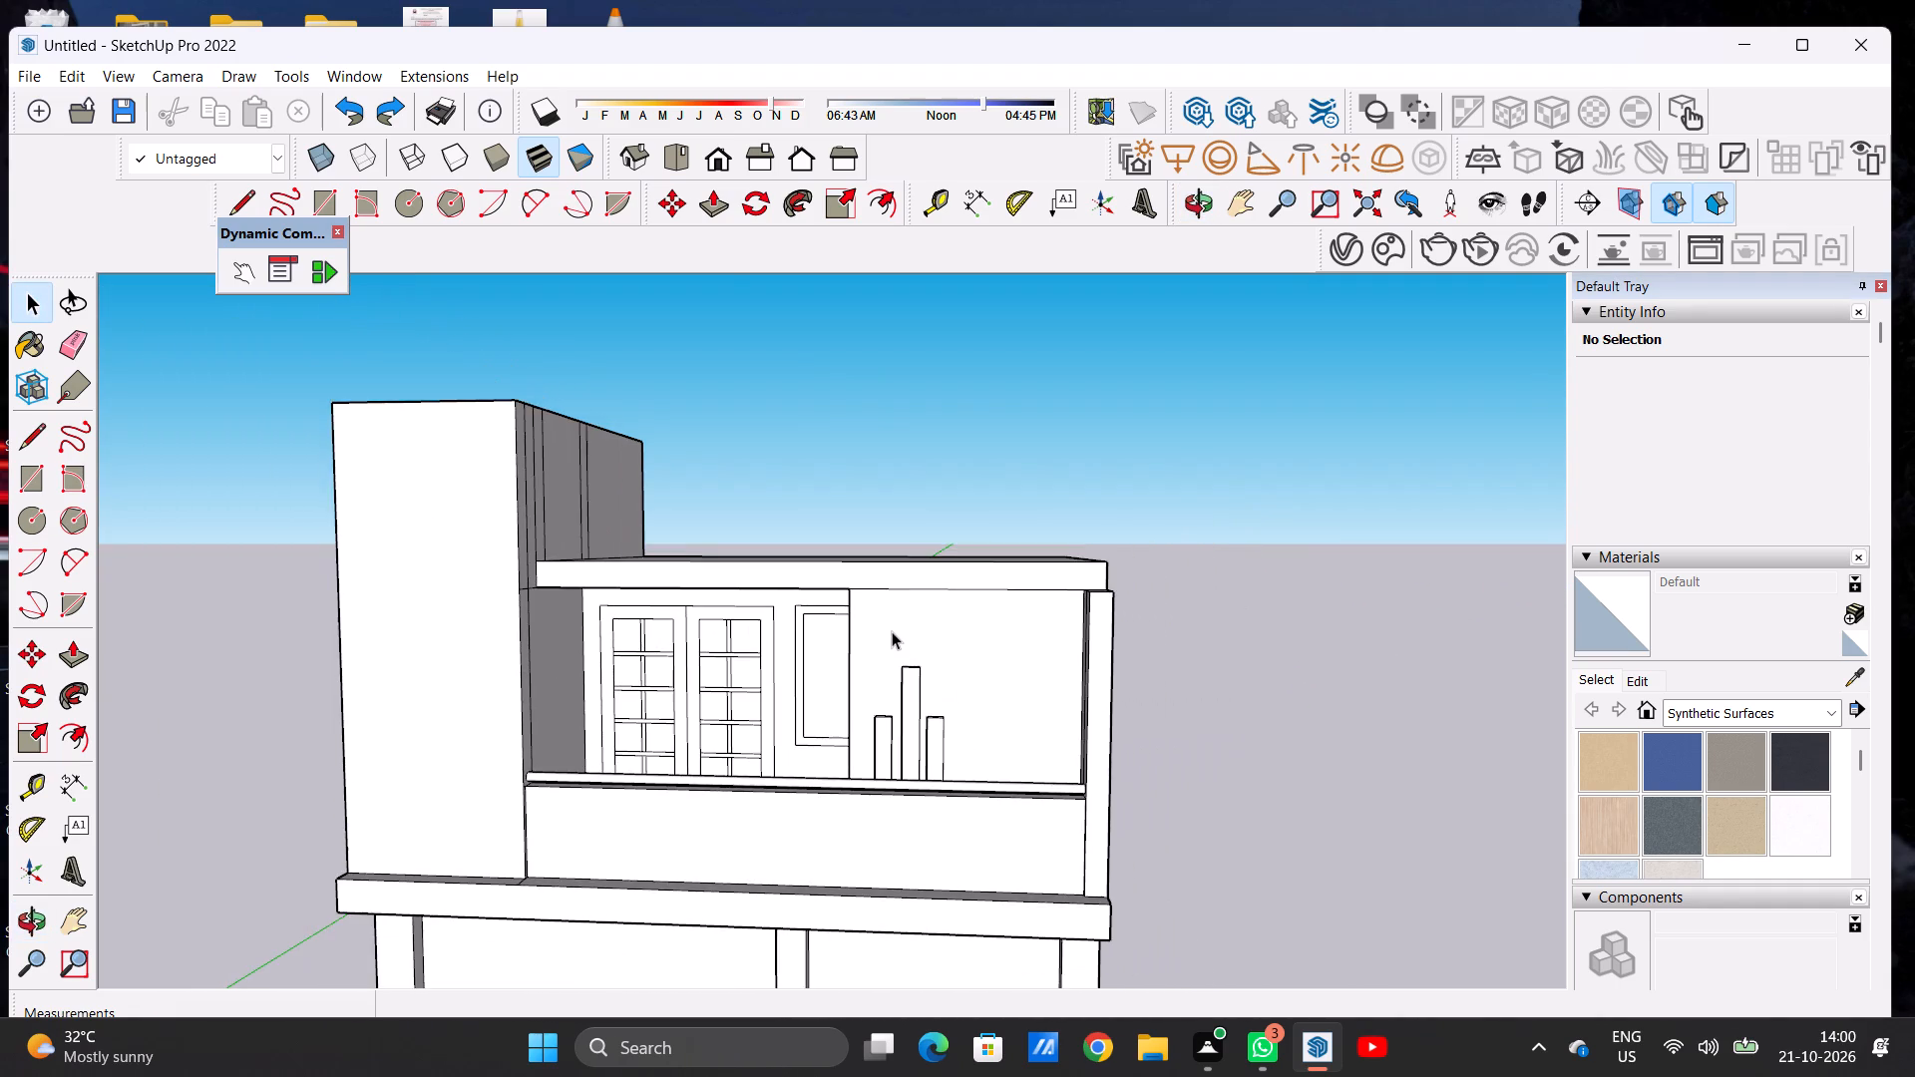
middle_click_drag(834, 631, 626, 702)
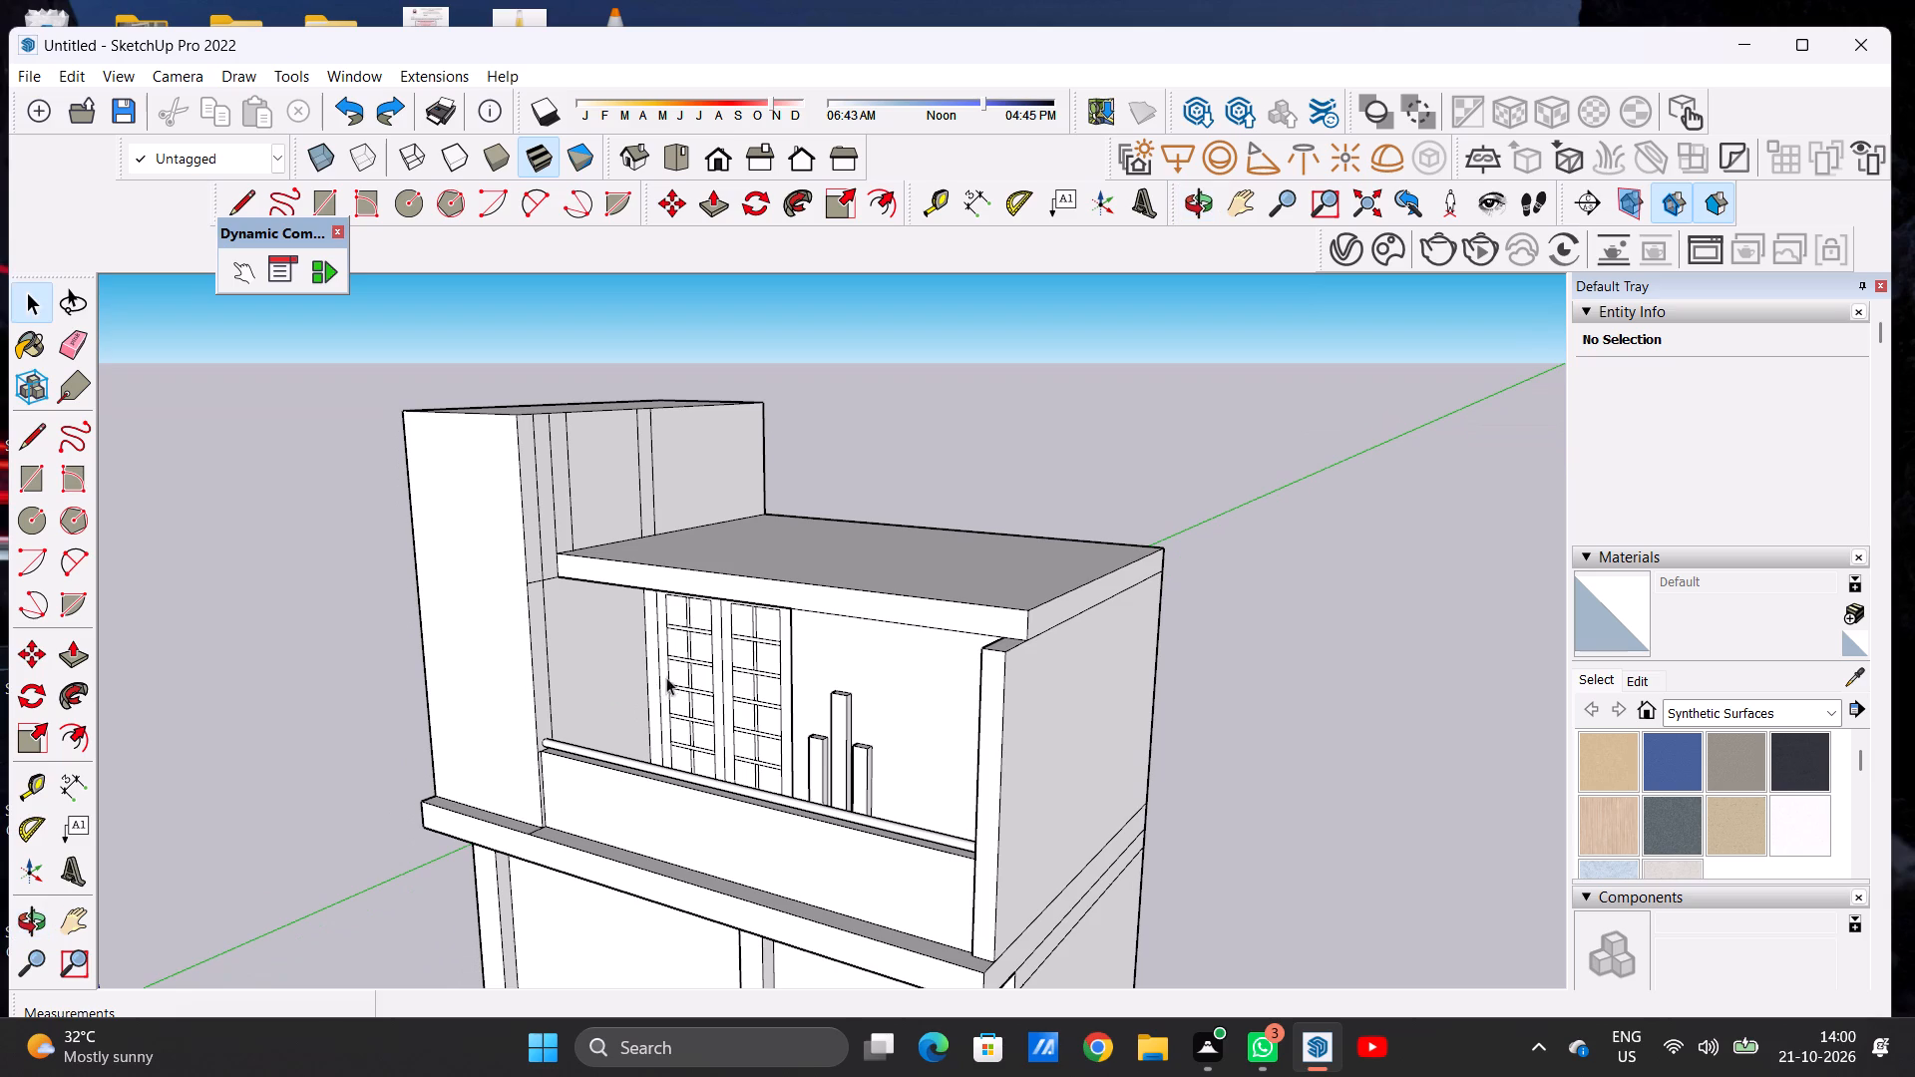
middle_click_drag(792, 662, 898, 620)
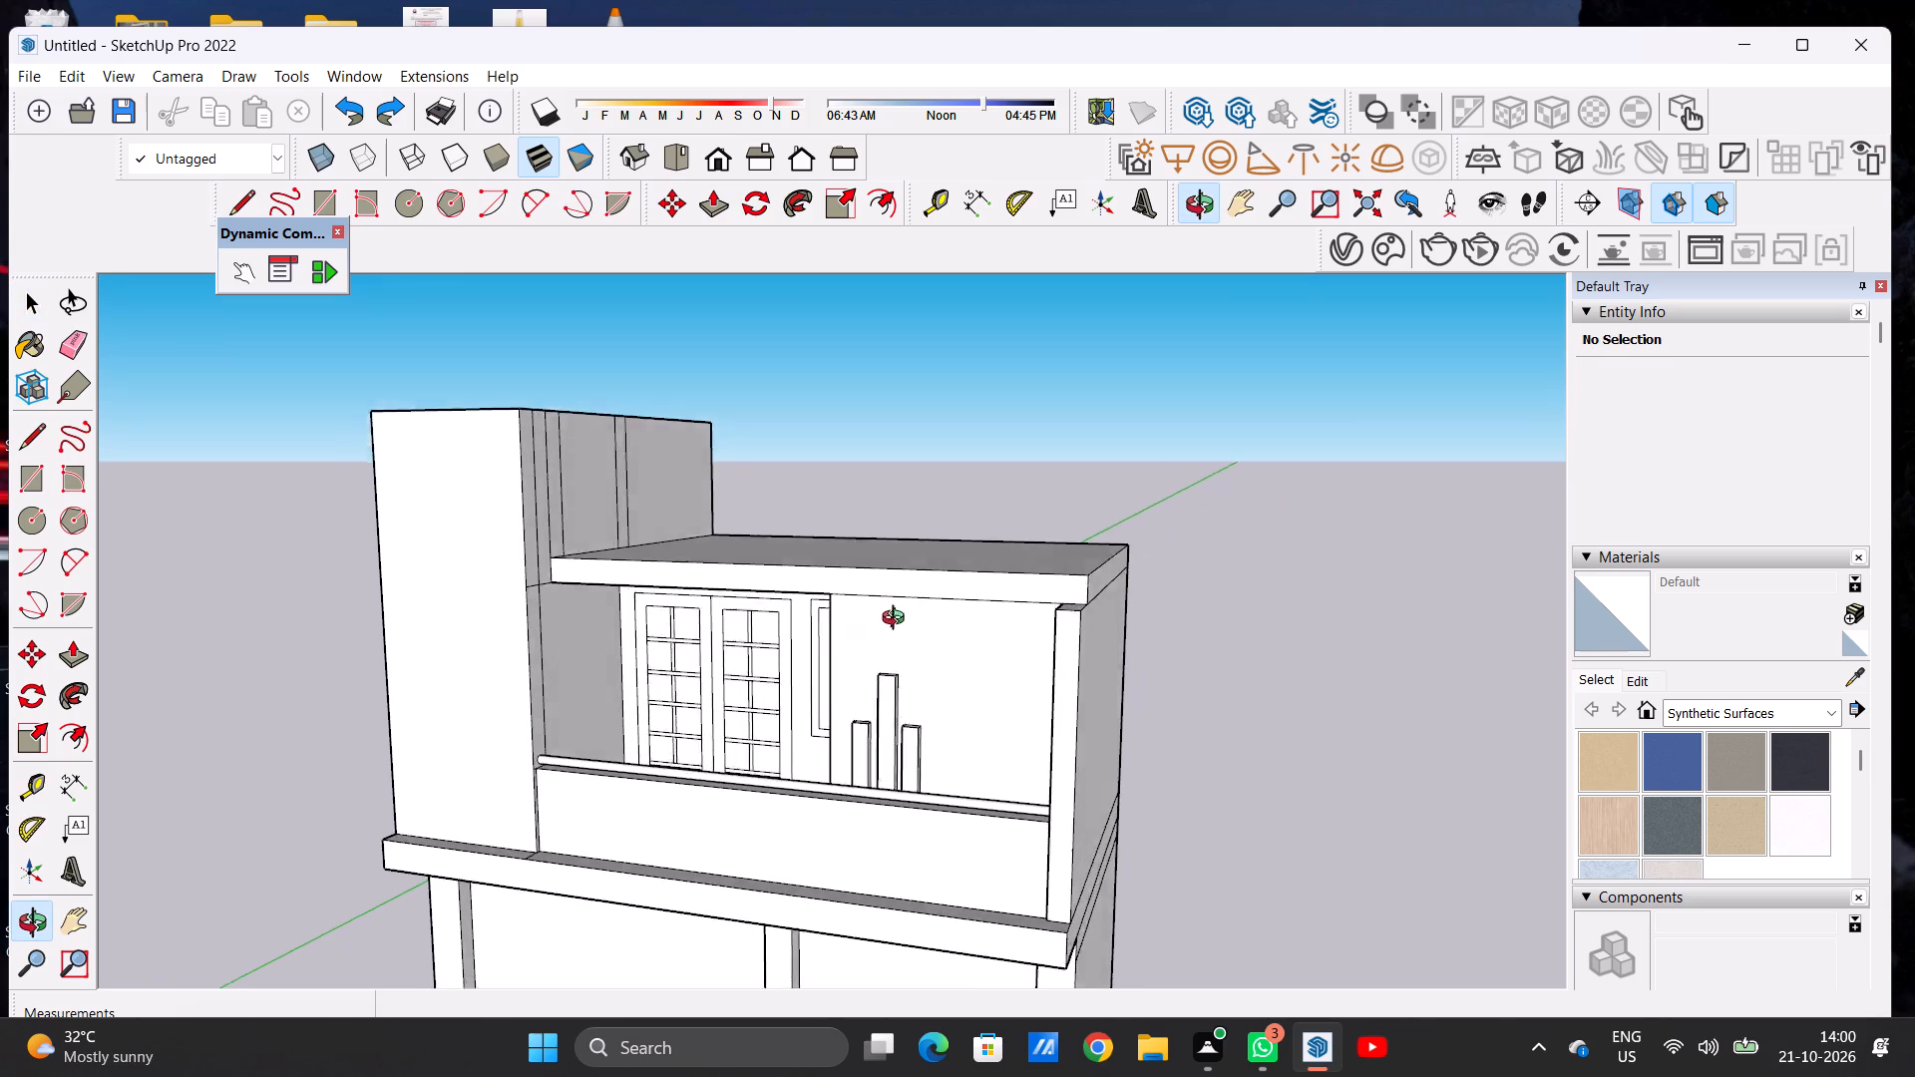
middle_click_drag(898, 620, 997, 586)
key("l")
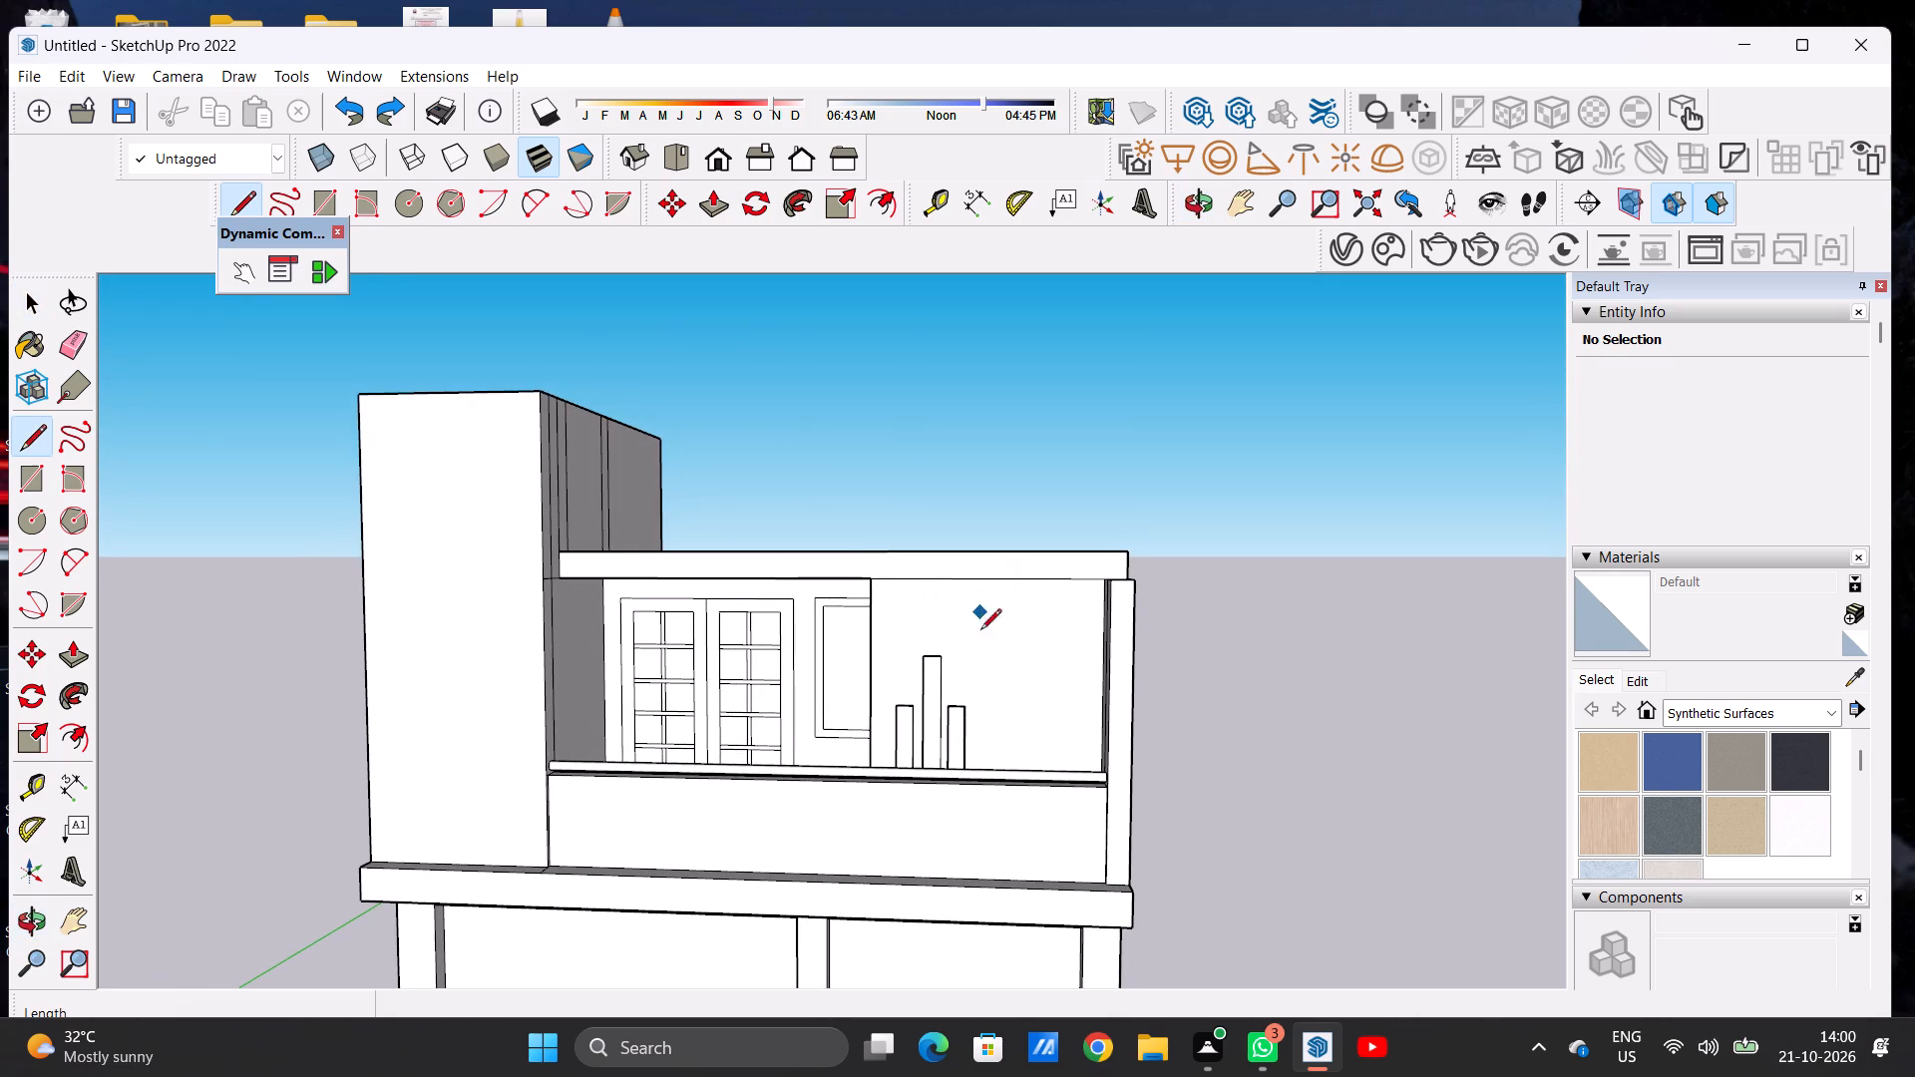
left_click(961, 576)
left_click(957, 550)
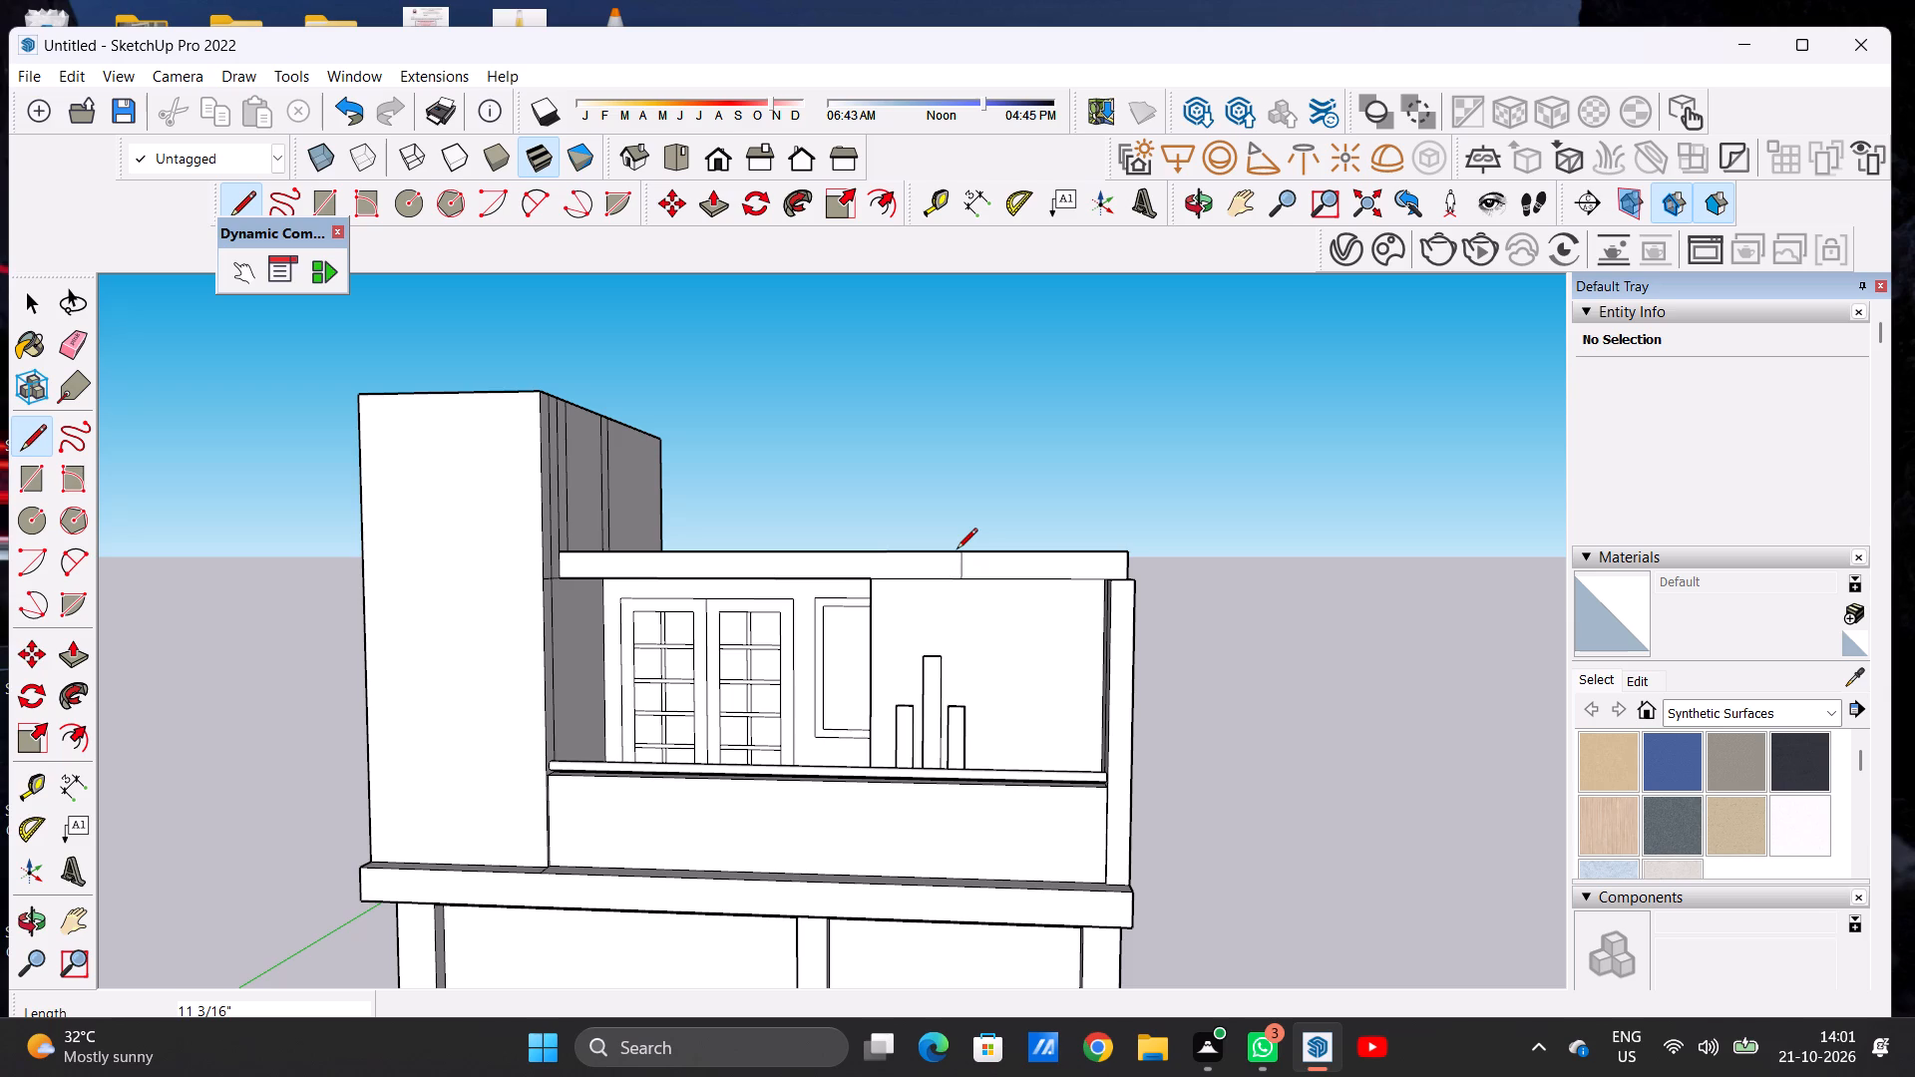
key("space")
Push/Pull the longer part of the roof slab's front face, beside the raised block, outward about 9 11/16".
middle_click_drag(971, 586, 812, 703)
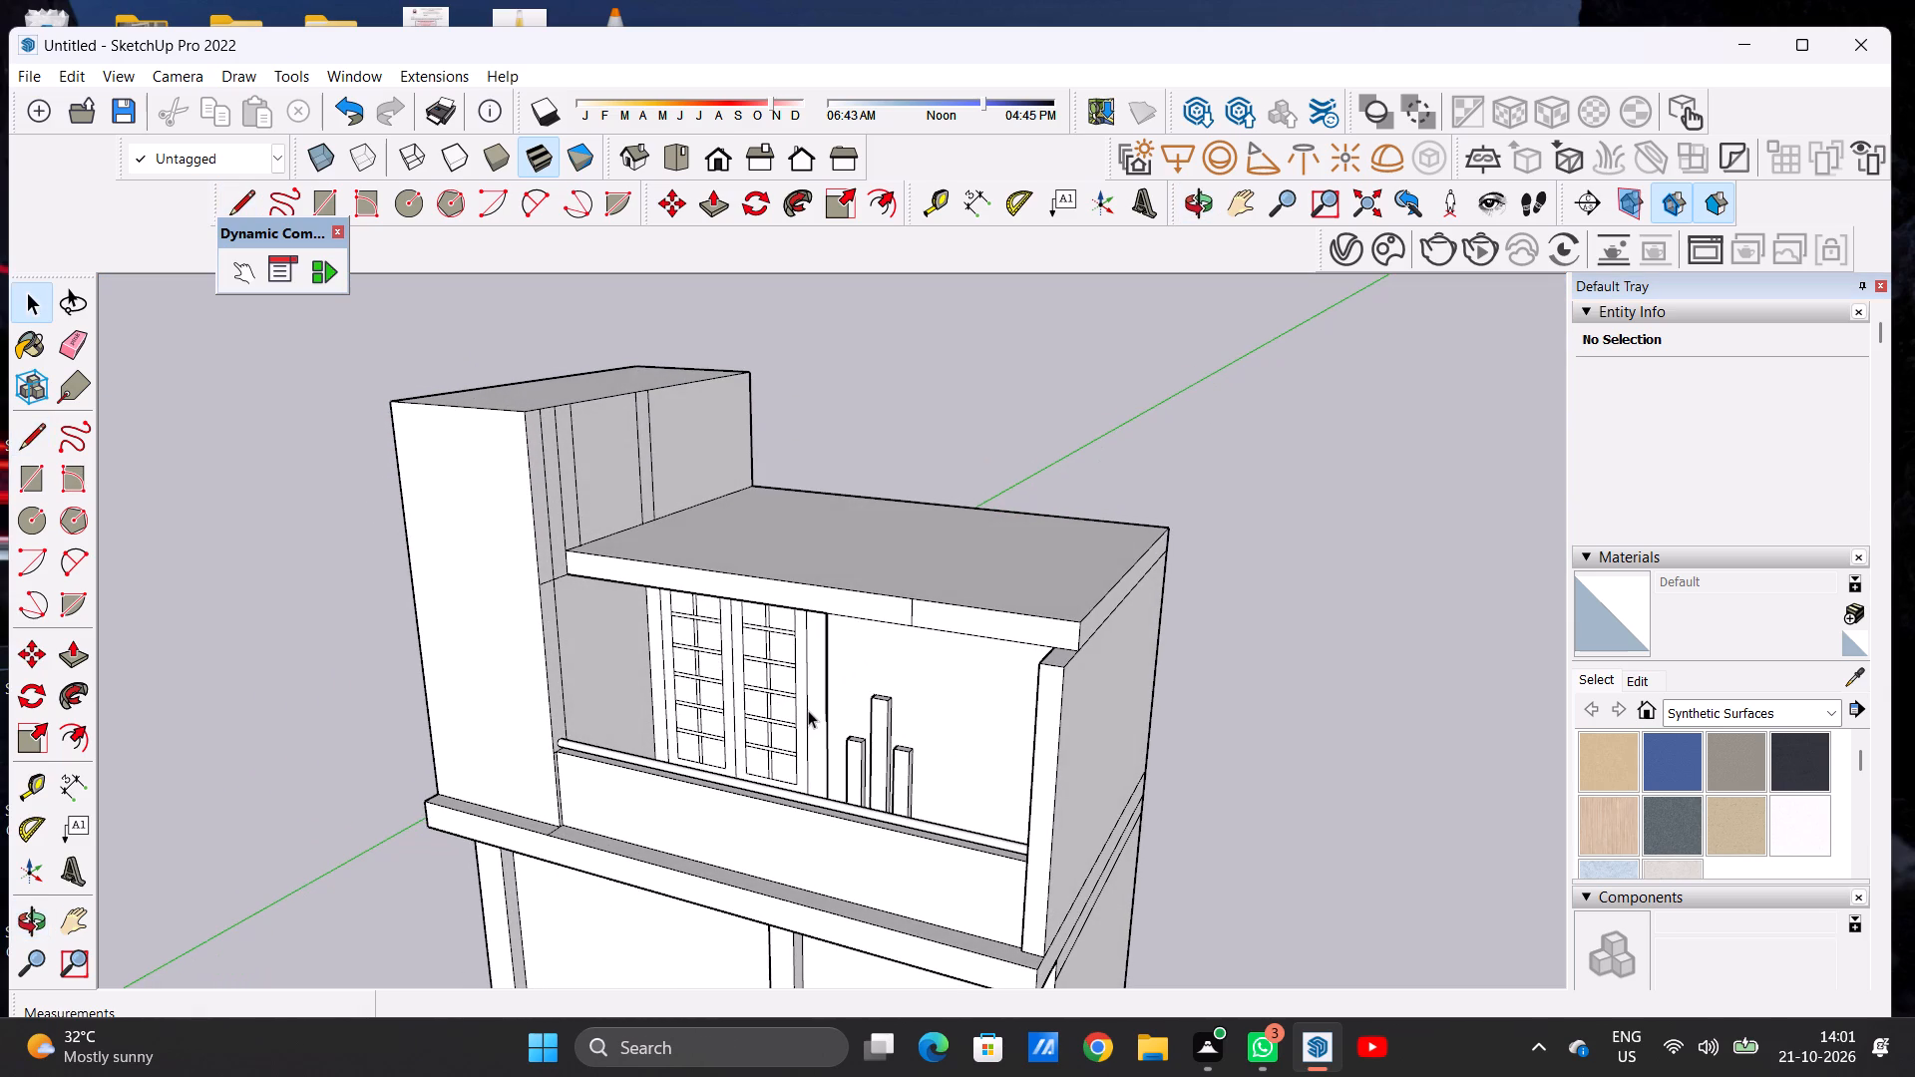
key("p")
scroll(820, 588, "up", 7)
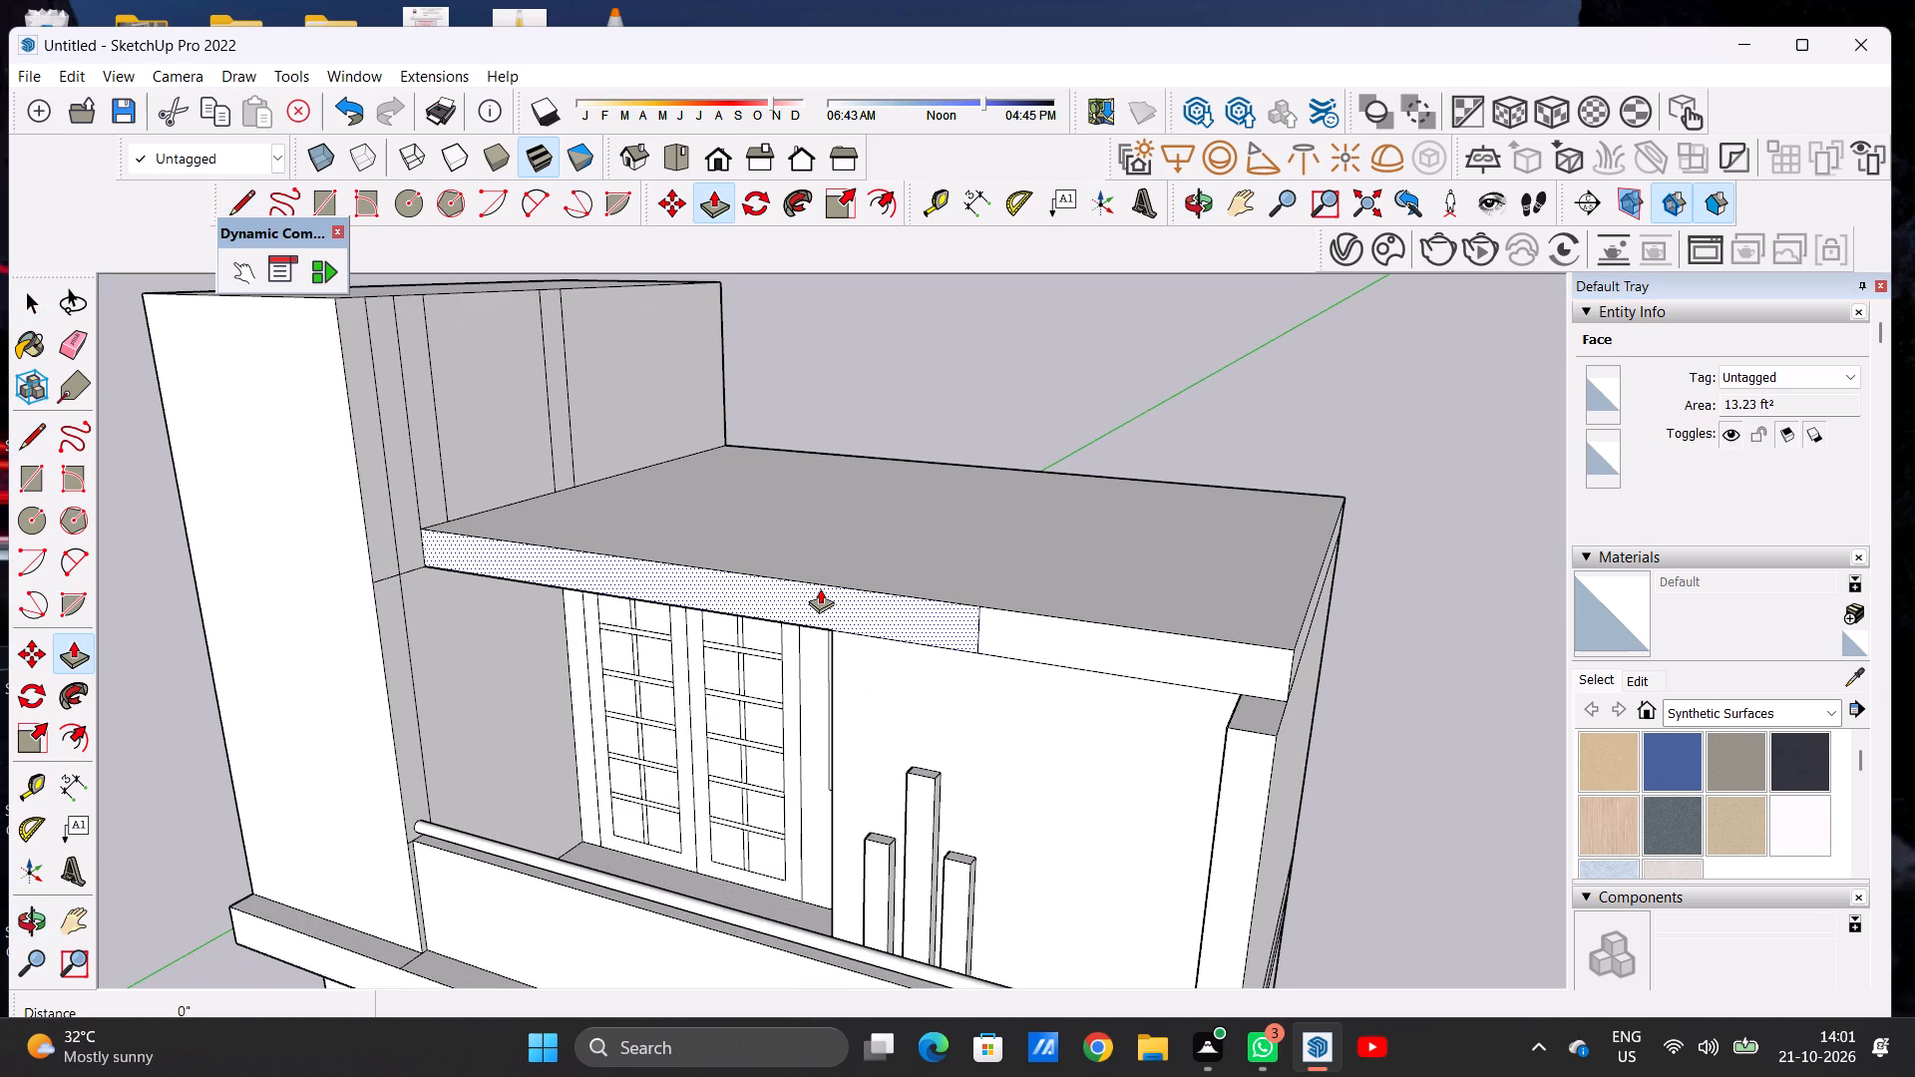
left_click(820, 588)
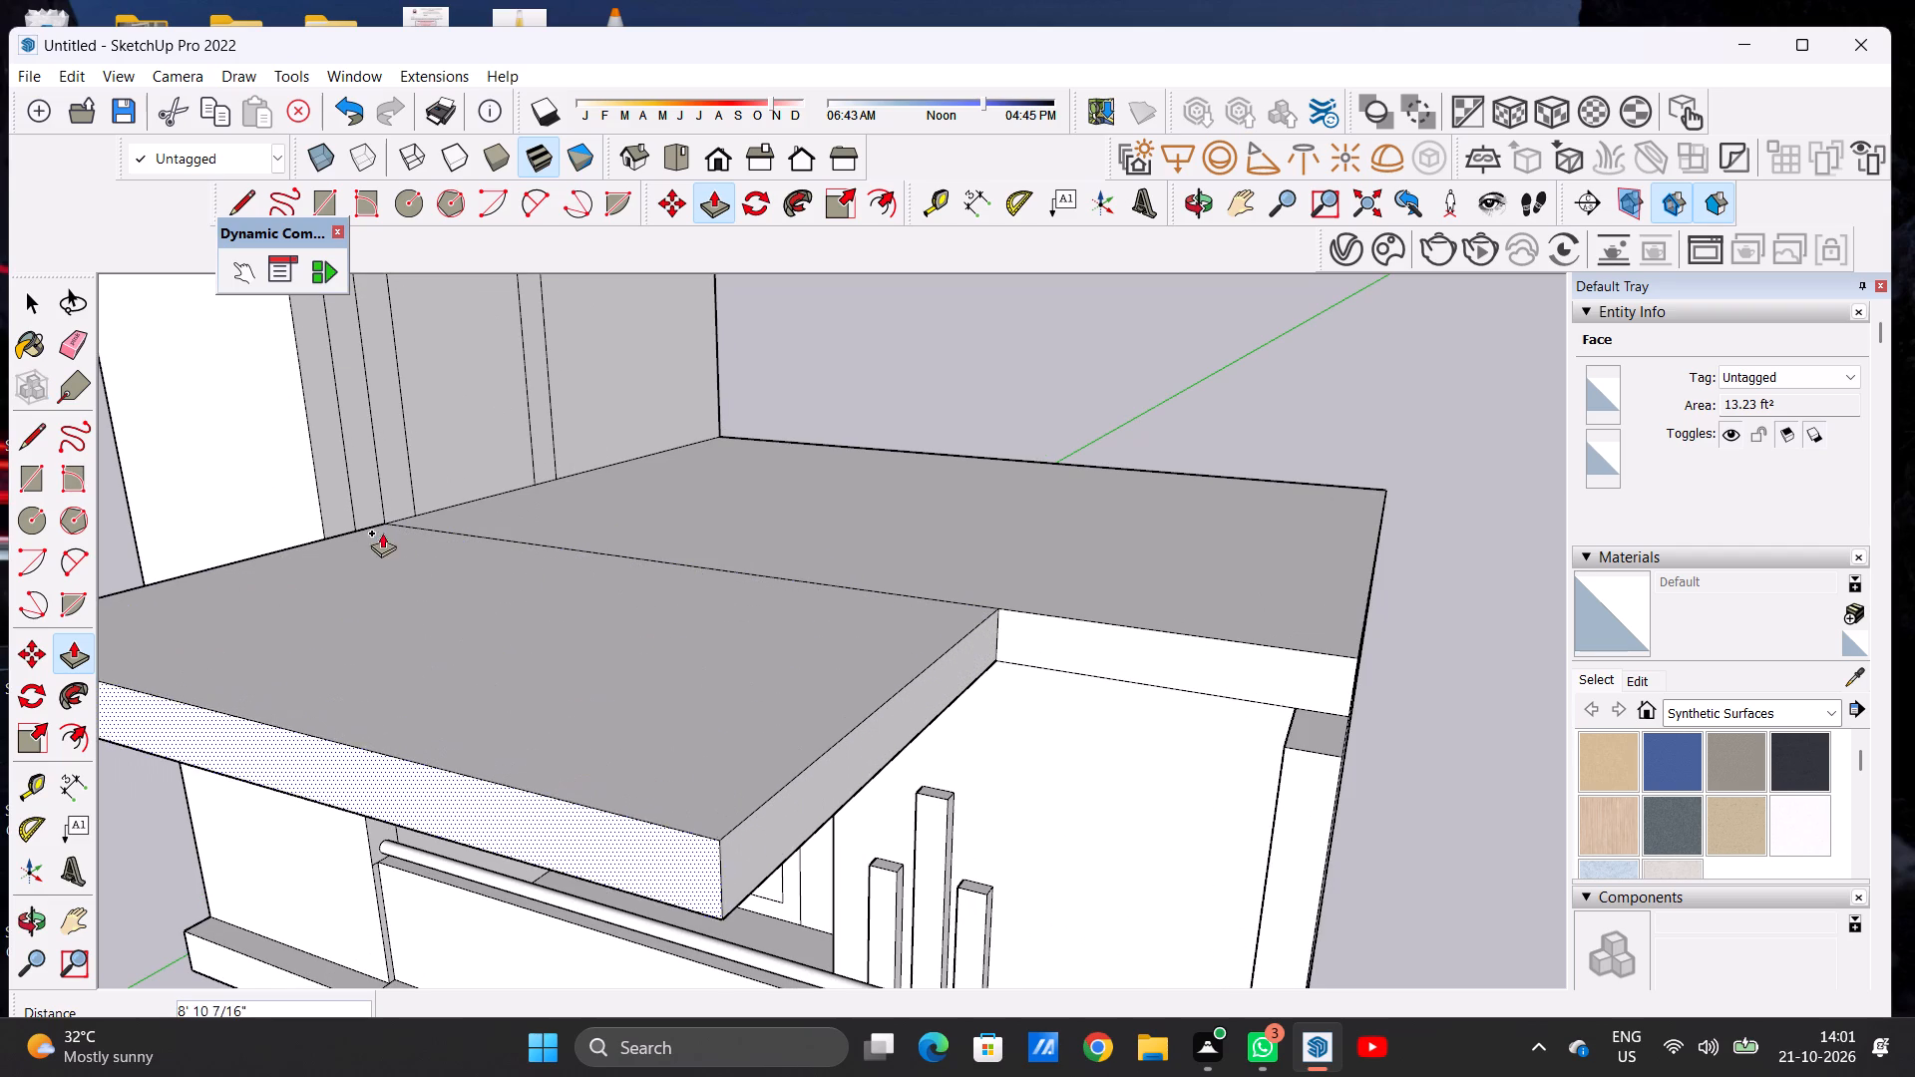
left_click(360, 520)
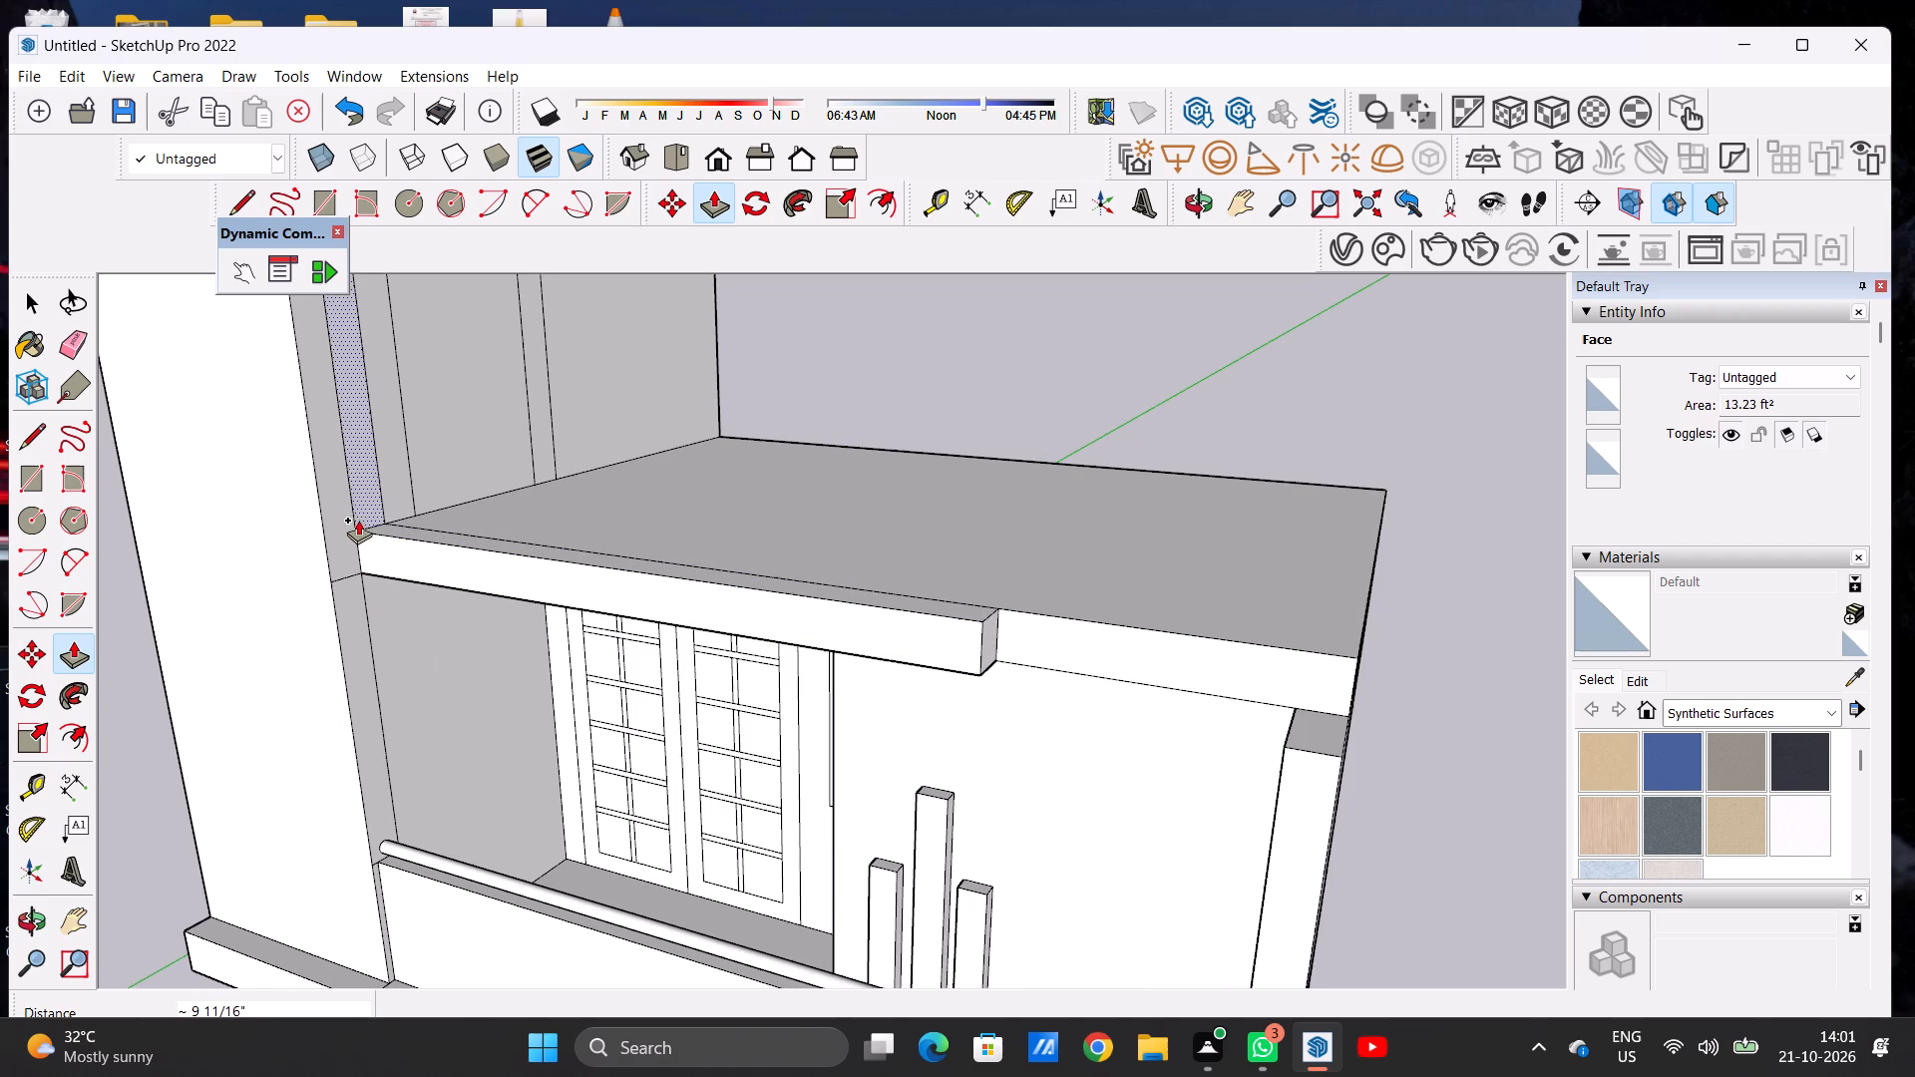
key("space")
Examine the projecting part of the roof slab from the front, above and the side.
scroll(440, 590, "down", 4)
middle_click_drag(567, 632, 740, 573)
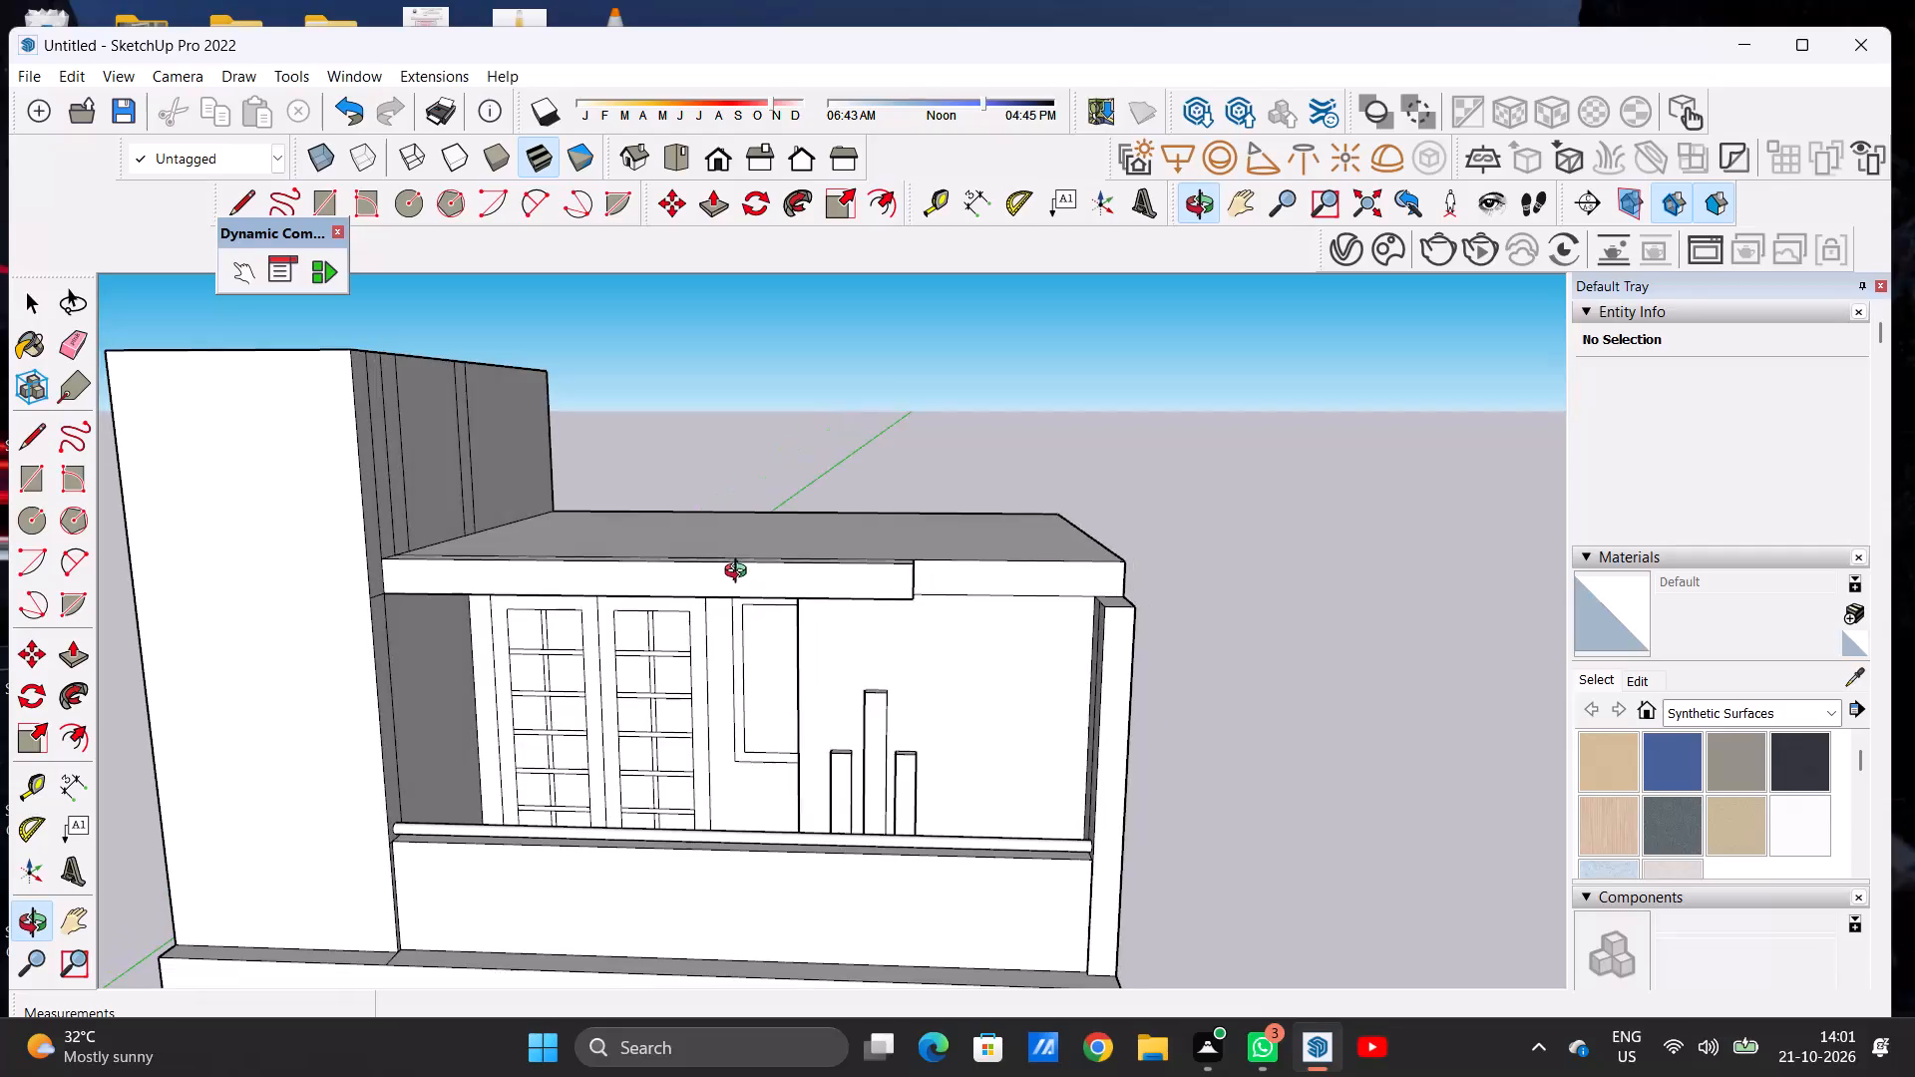
middle_click_drag(740, 573, 777, 622)
scroll(593, 642, "down", 4)
middle_click_drag(688, 630, 692, 830)
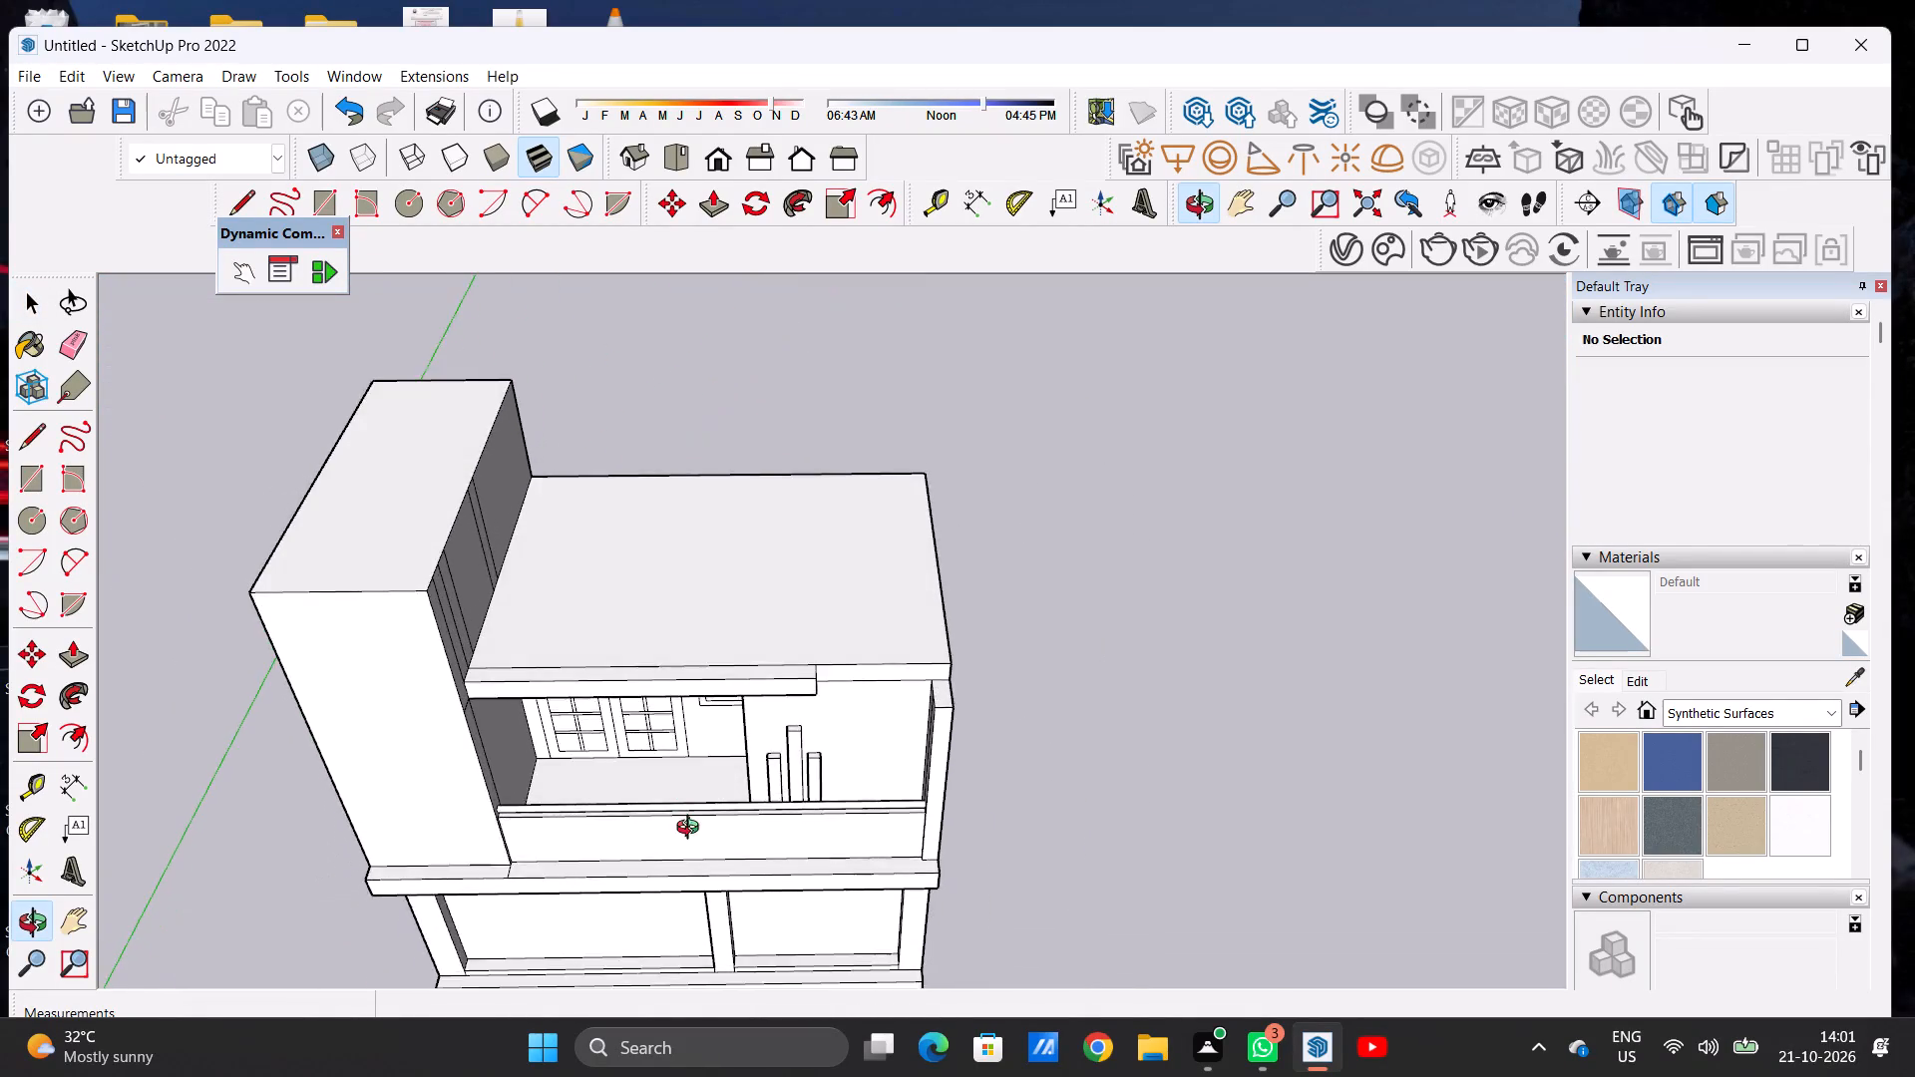
middle_click_drag(692, 830, 680, 568)
scroll(583, 590, "up", 5)
middle_click_drag(572, 602, 328, 664)
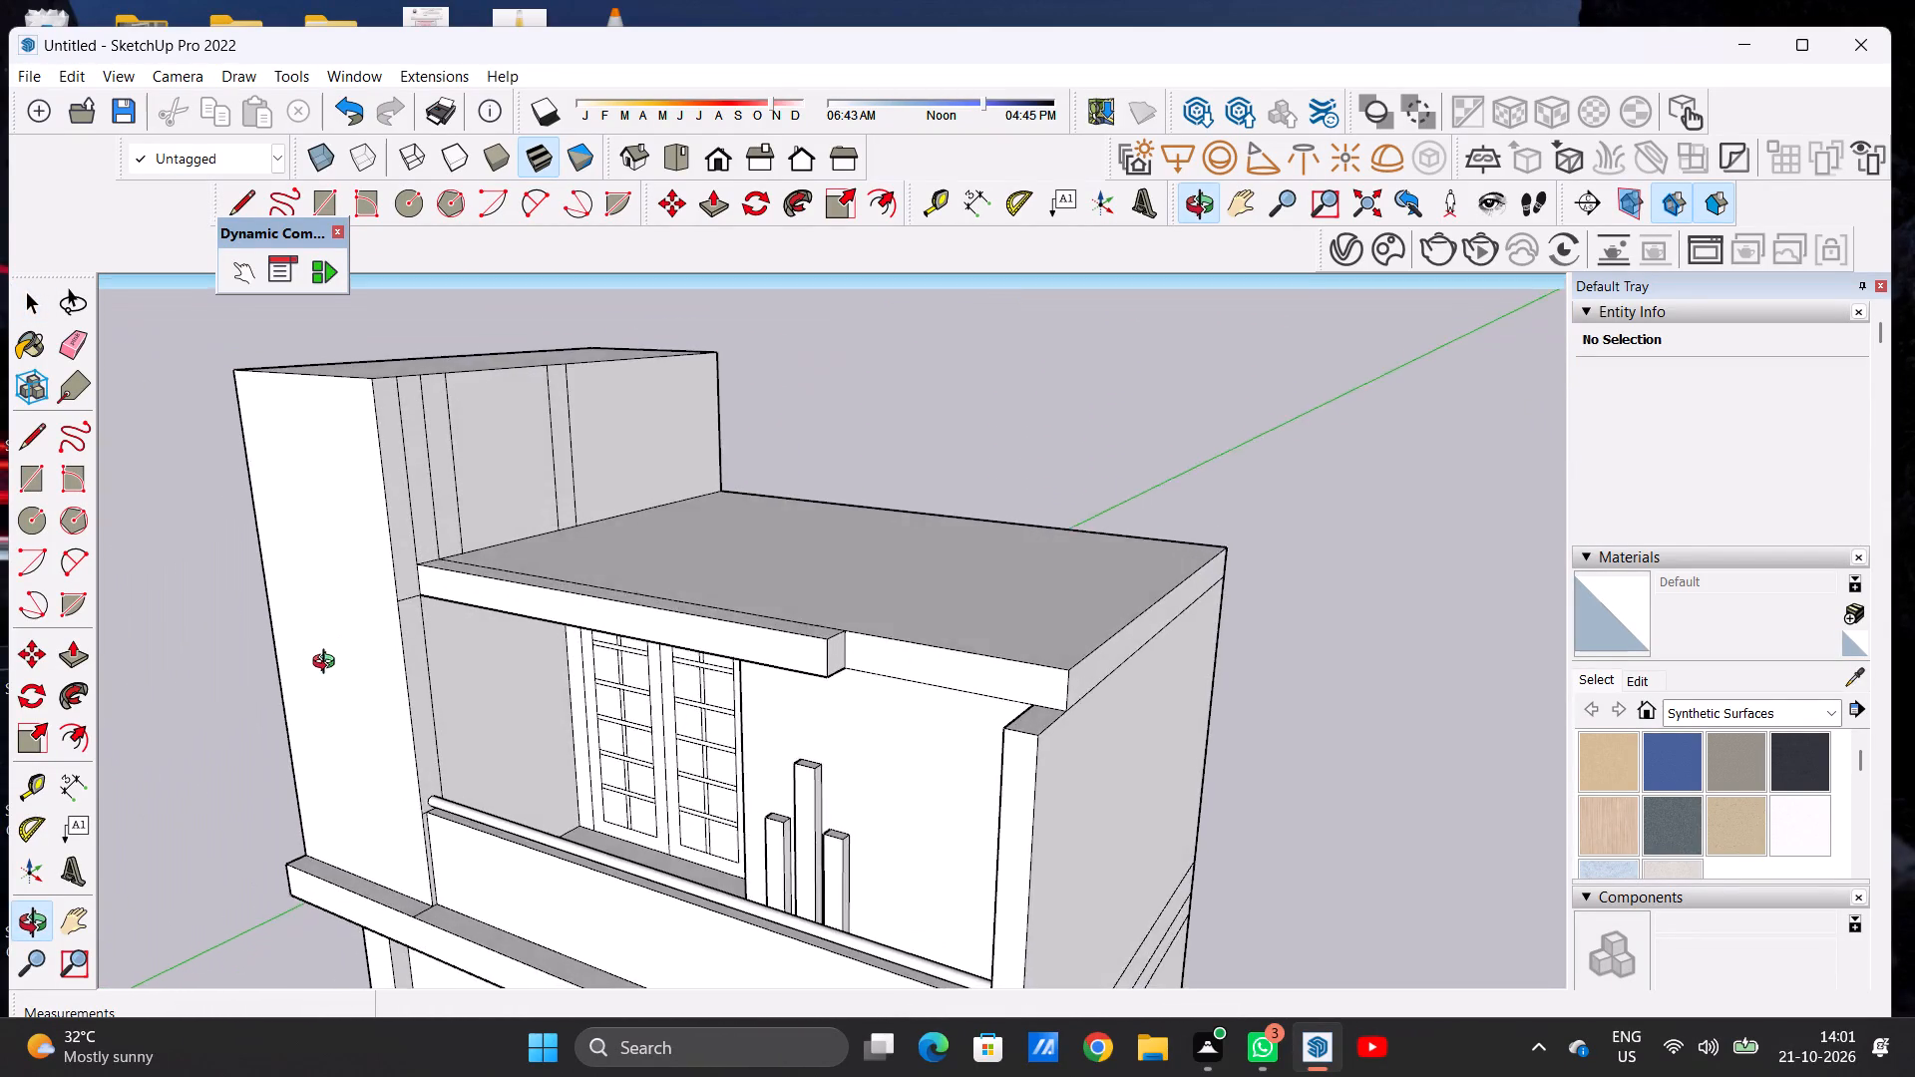
Push/Pull the front face of the projecting roof slab strip outward a further 4 9/16" or so.
middle_click_drag(328, 664, 345, 692)
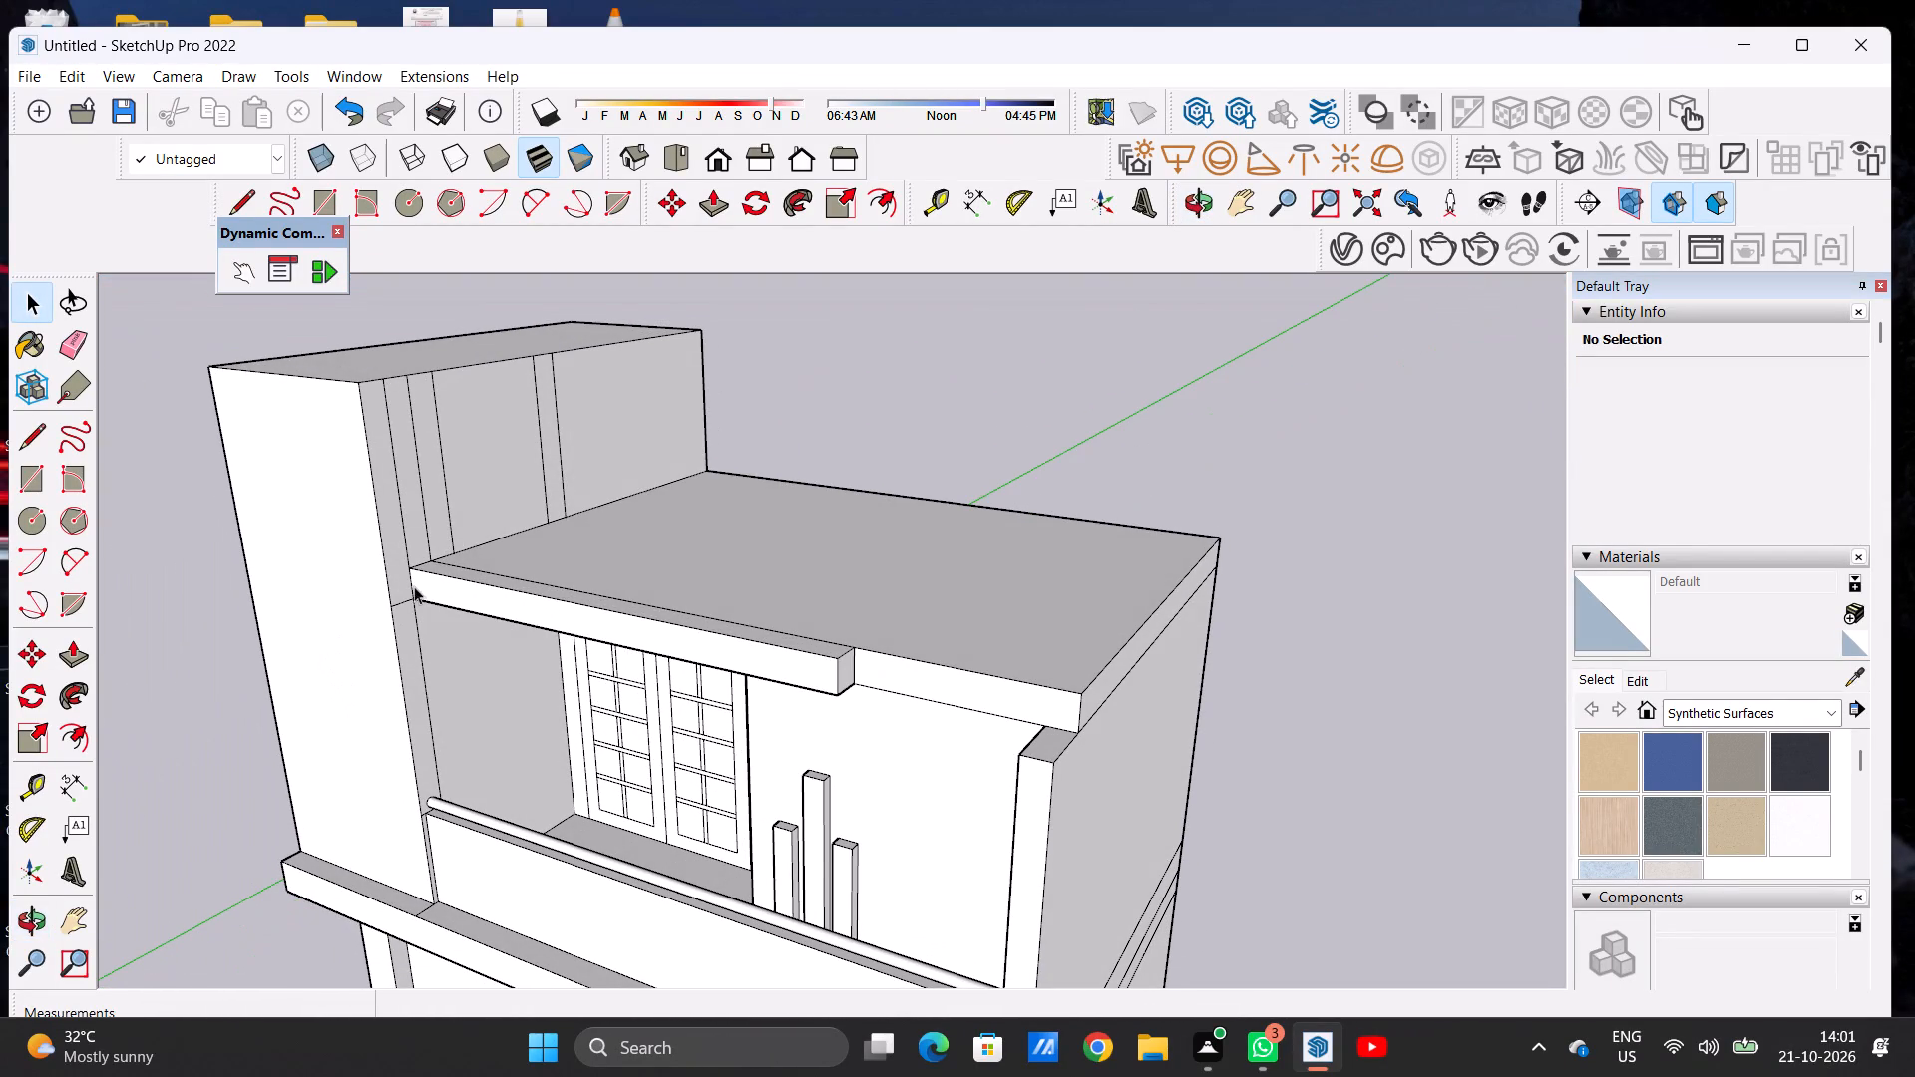
scroll(428, 576, "up", 9)
scroll(434, 583, "down", 3)
scroll(434, 583, "up", 1)
scroll(434, 583, "down", 8)
scroll(512, 577, "up", 6)
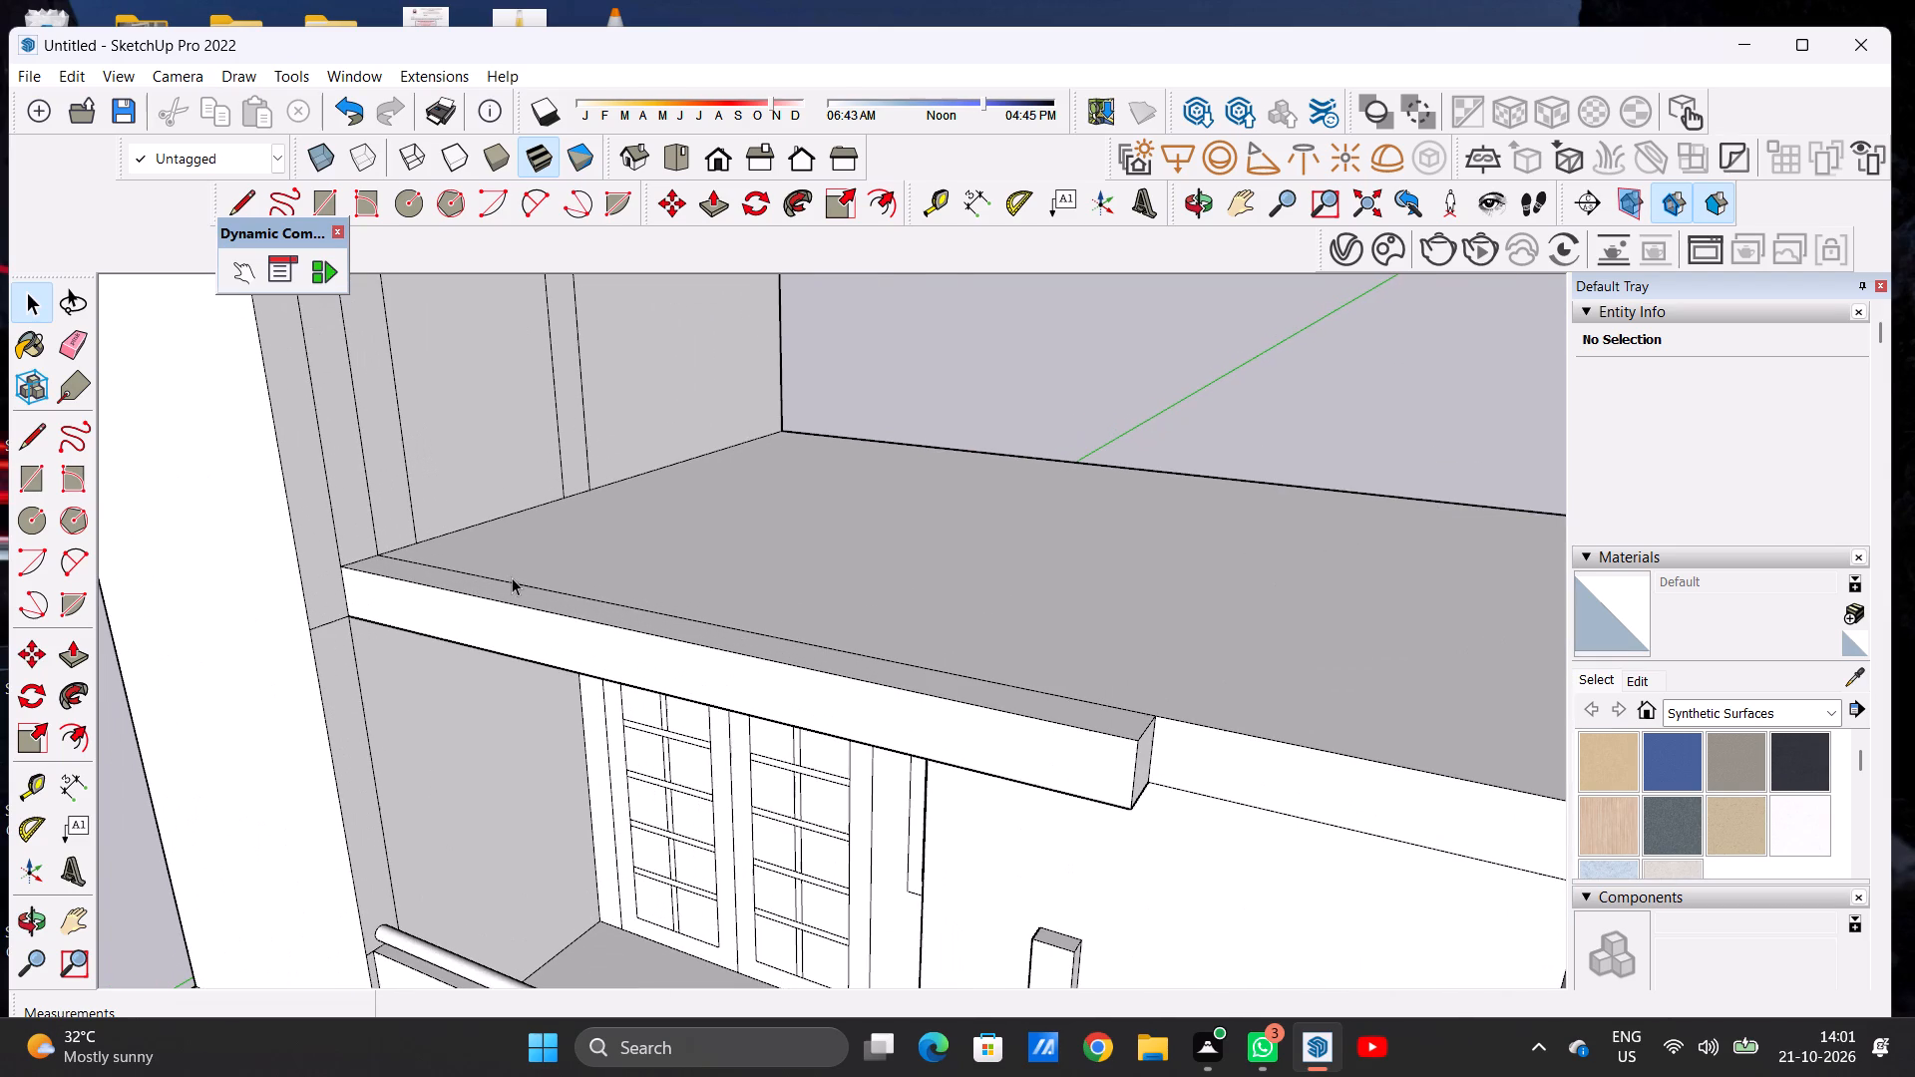
middle_click(507, 583)
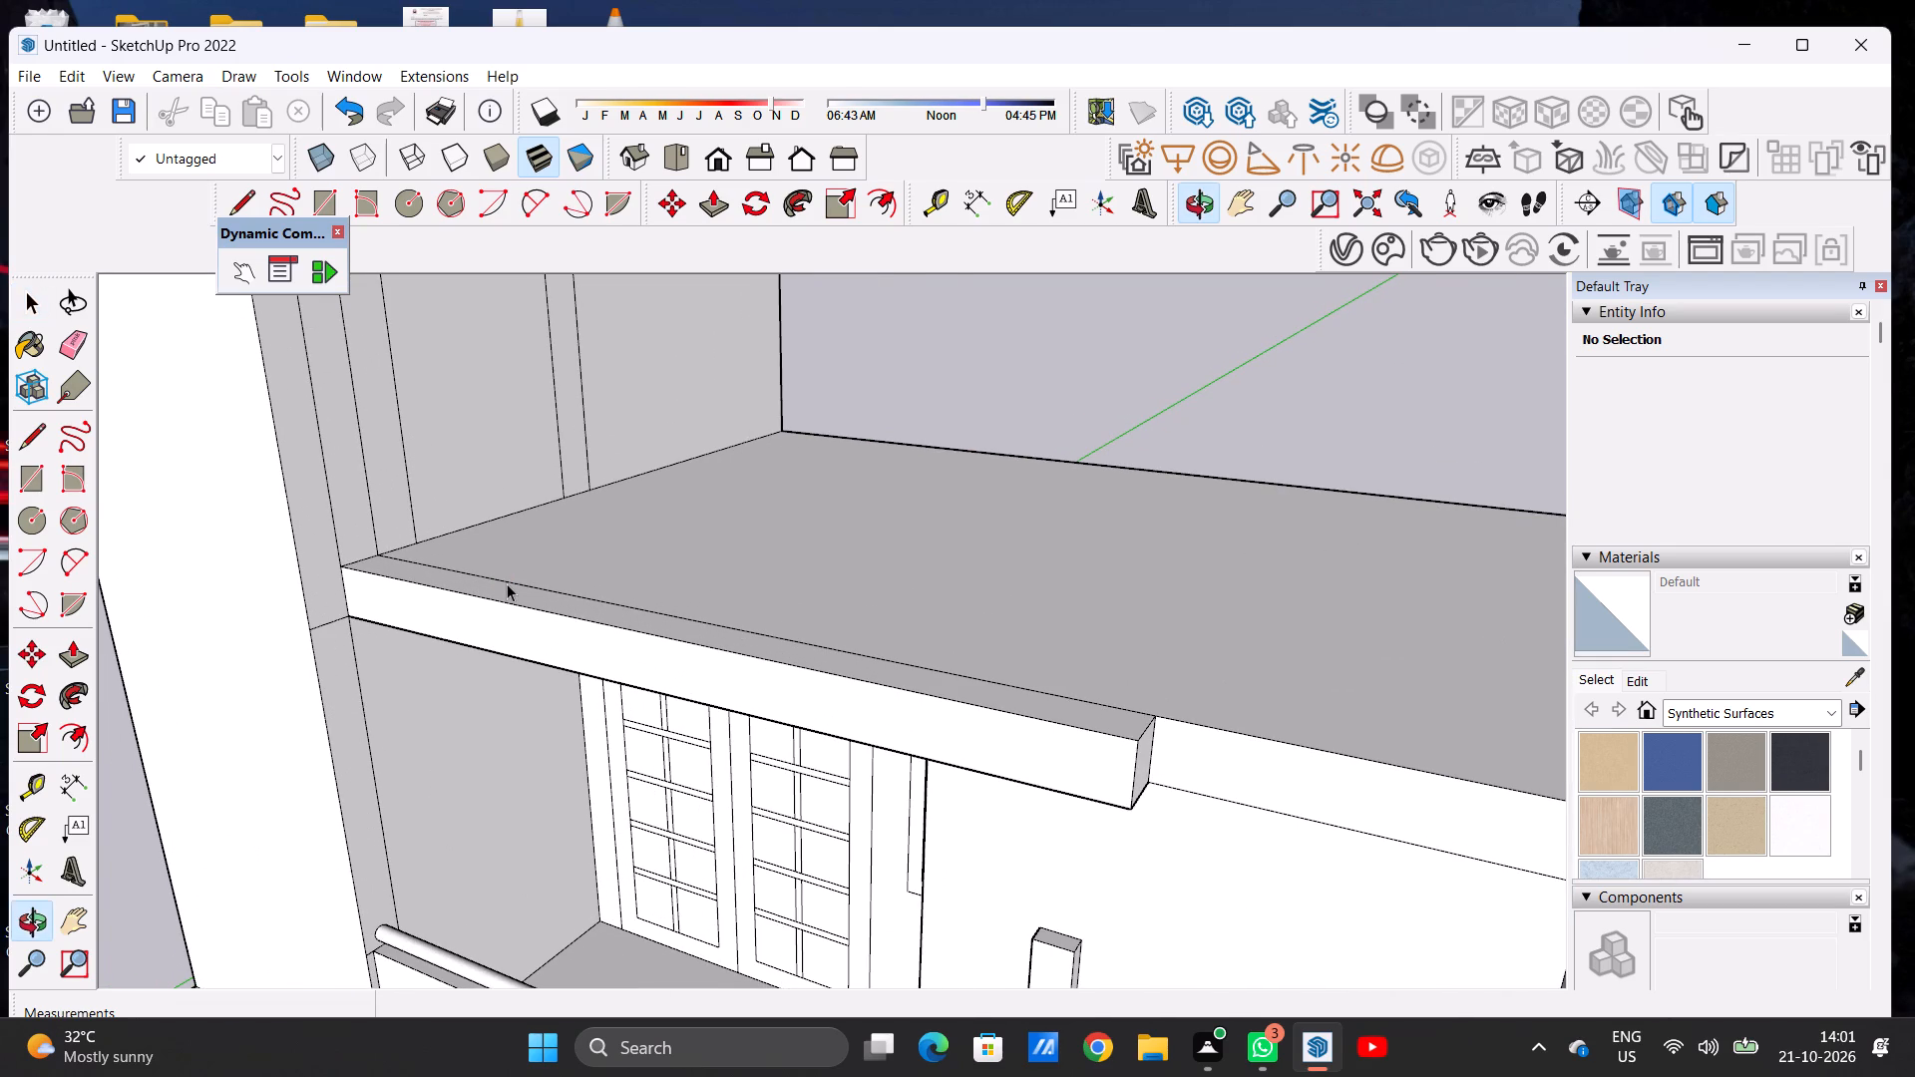
scroll(390, 583, "up", 1)
key("p")
scroll(390, 582, "up", 2)
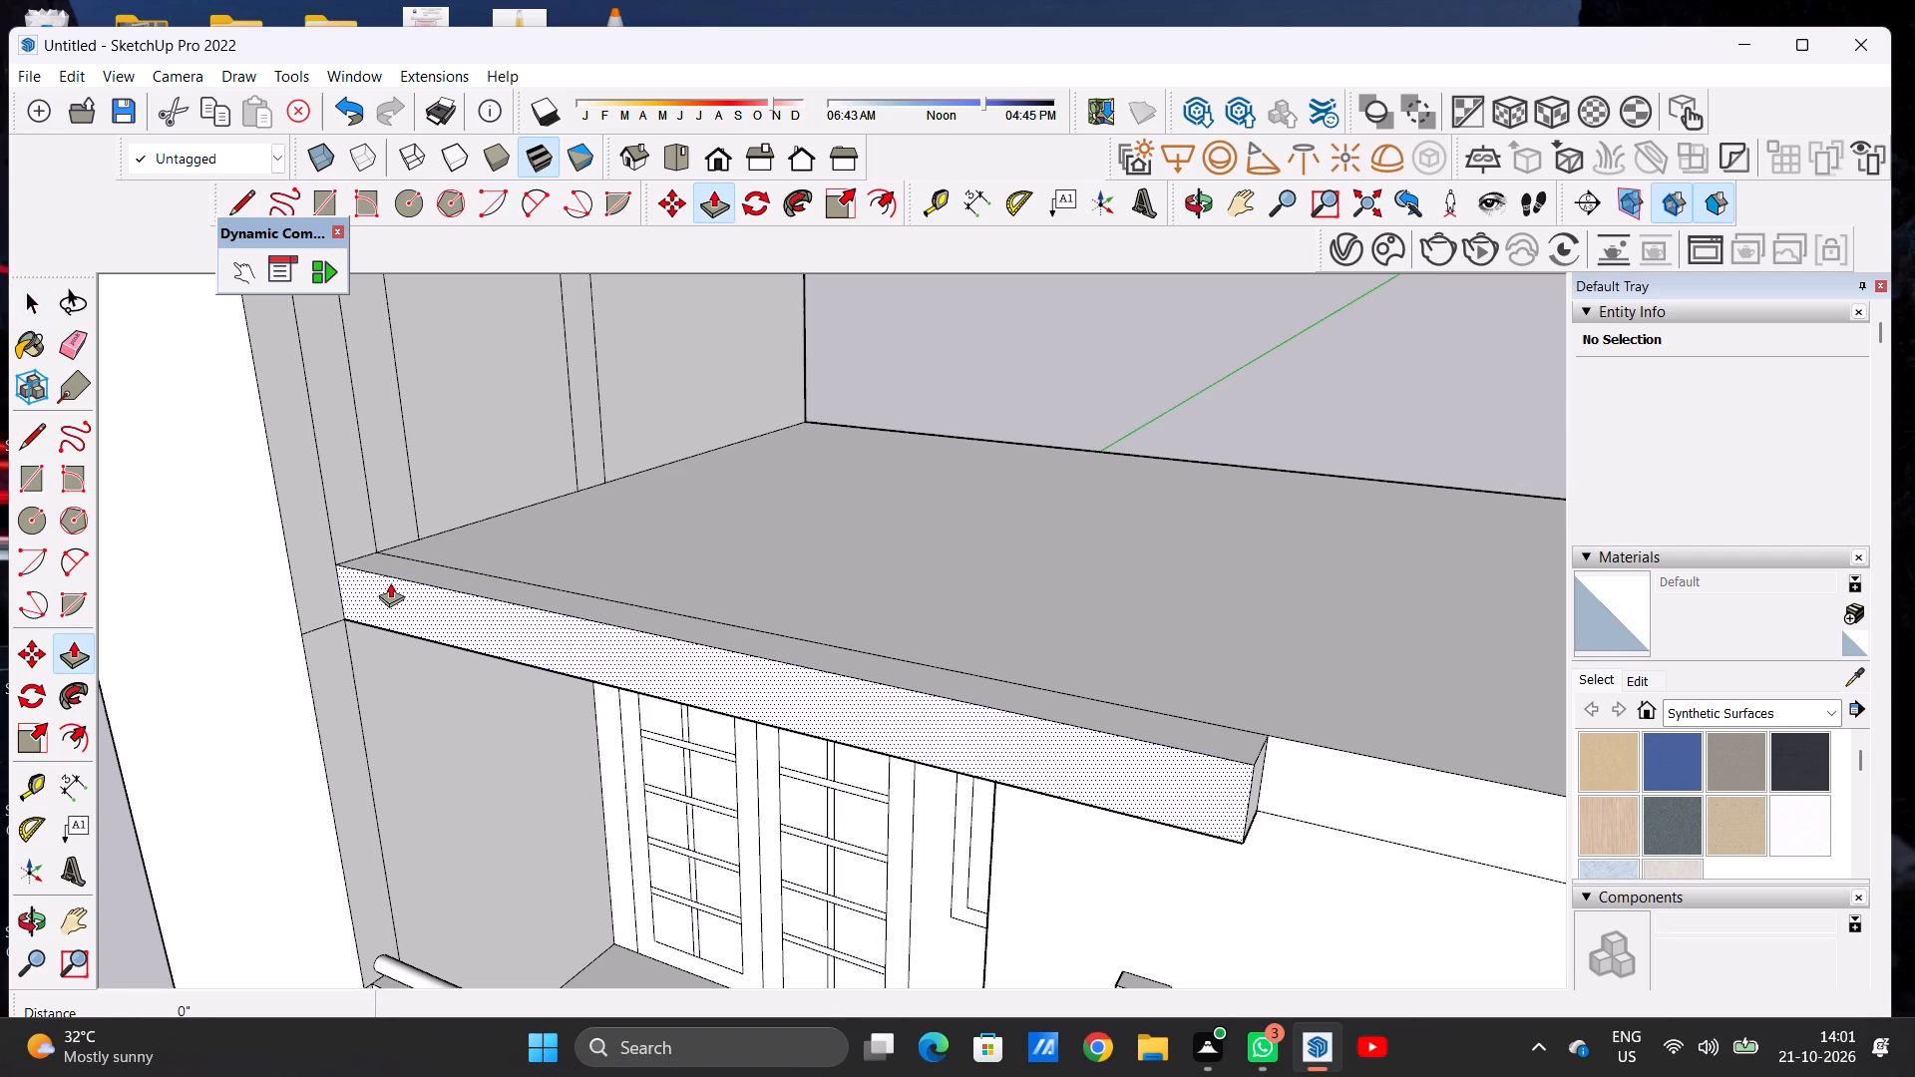
scroll(390, 582, "up", 4)
left_click(390, 582)
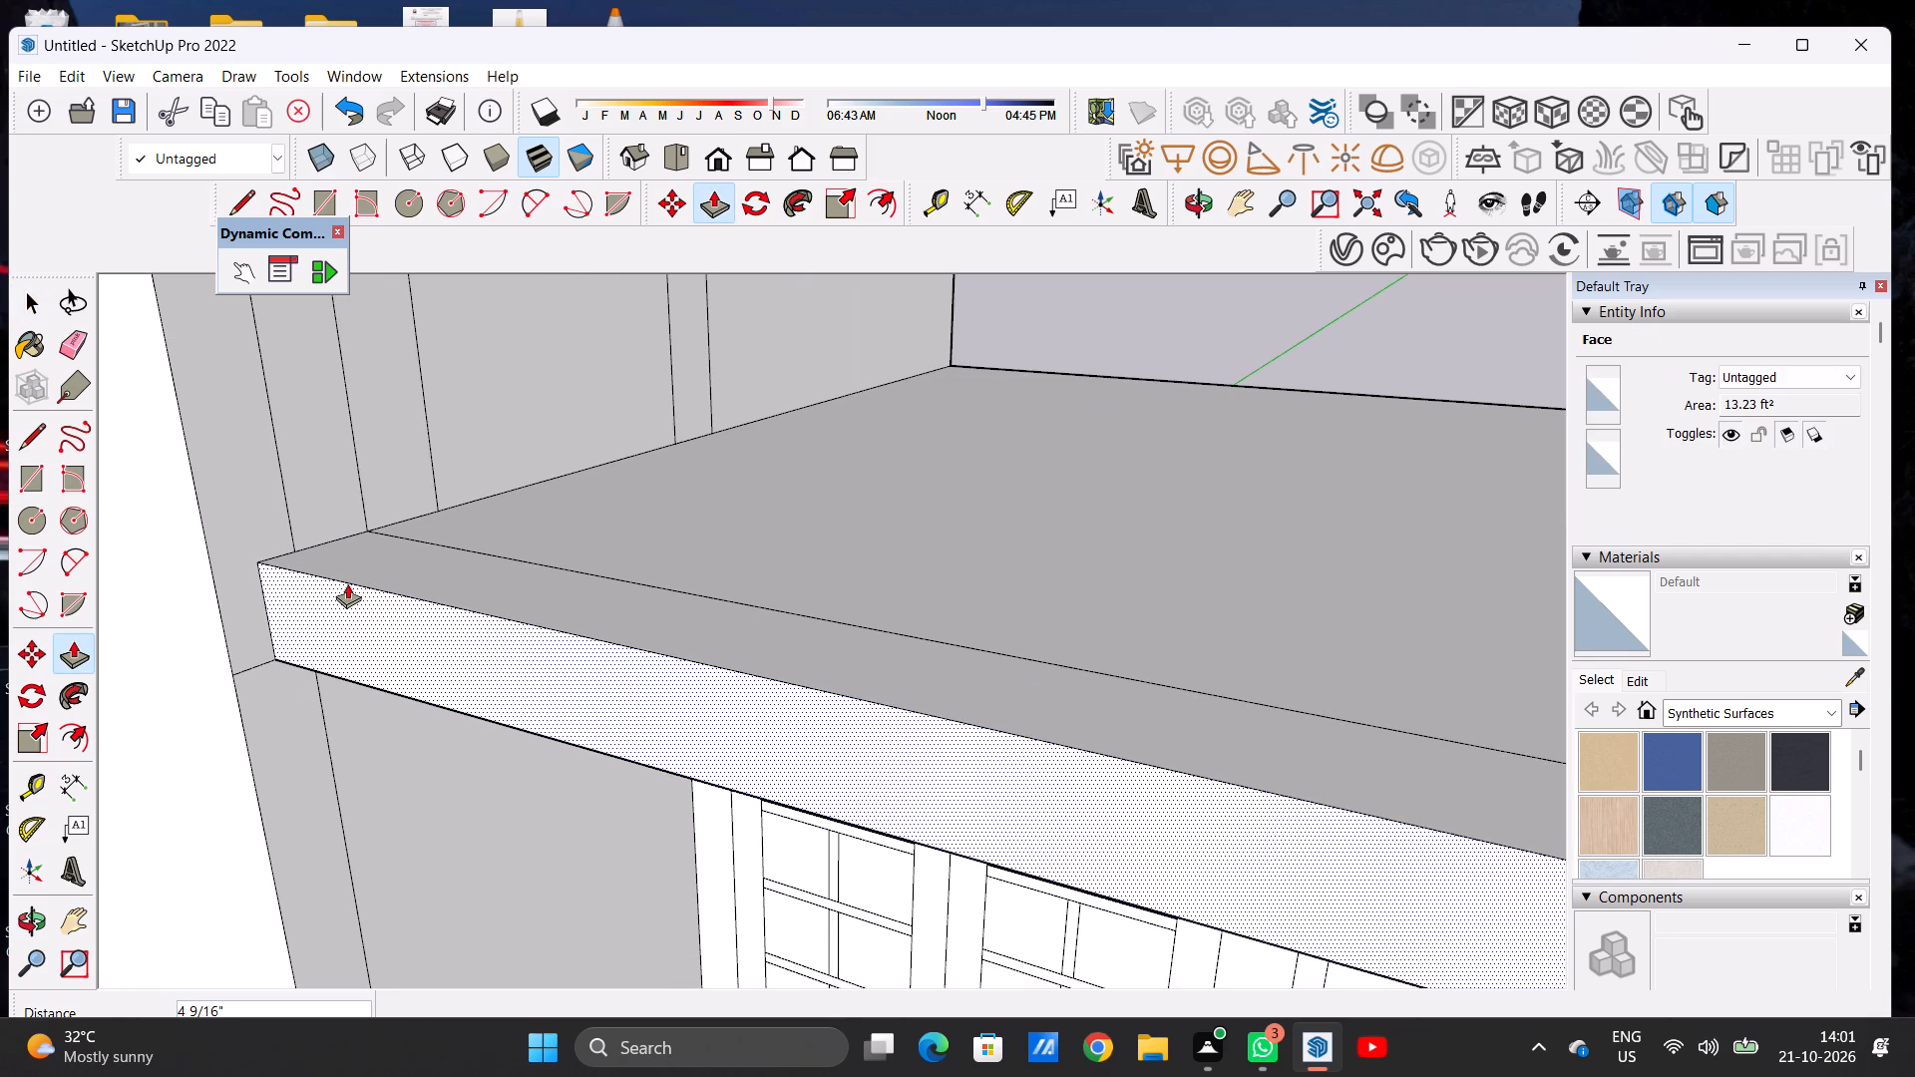
left_click(347, 577)
key("space")
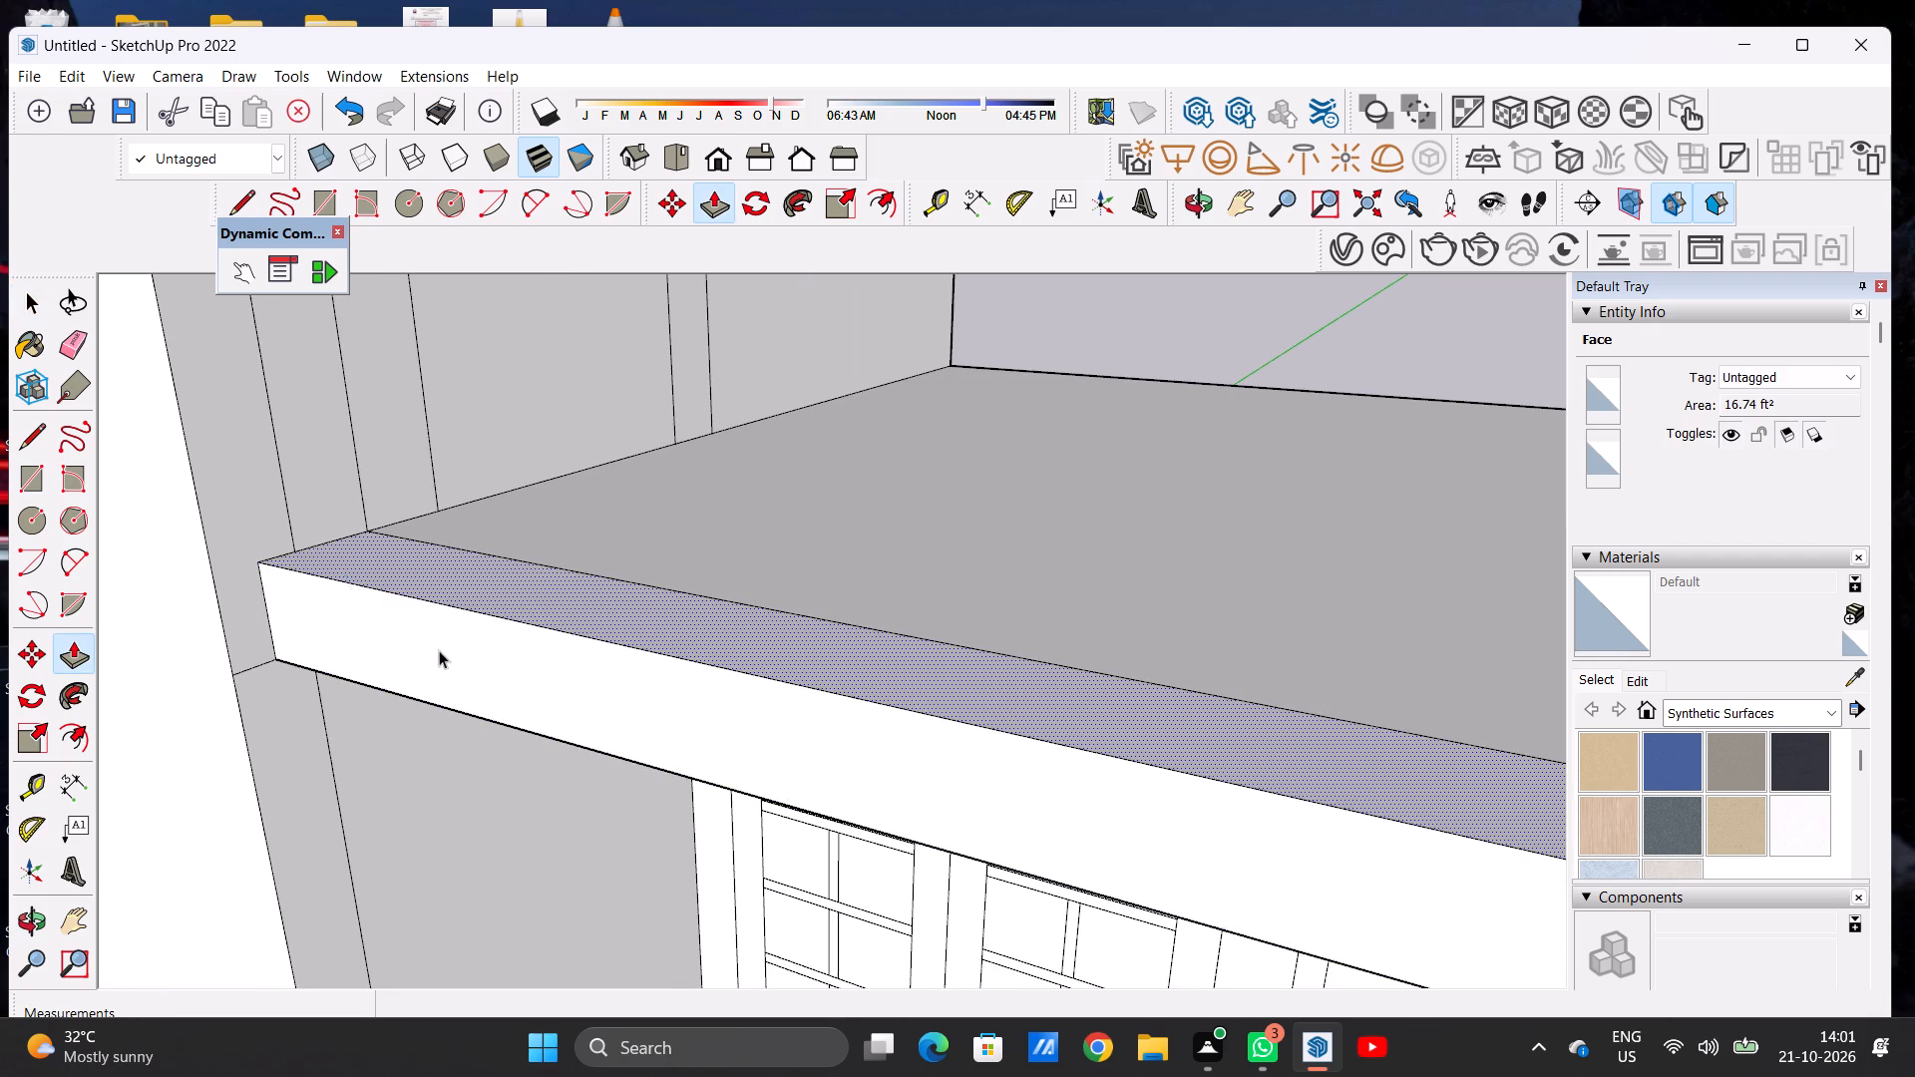
Erase the horizontal seam line beneath the recessed part of the roof slab's front, above the balcony strips.
scroll(446, 655, "down", 2)
scroll(450, 661, "up", 1)
scroll(450, 661, "down", 9)
scroll(554, 637, "up", 2)
scroll(554, 637, "down", 10)
middle_click_drag(630, 664, 812, 635)
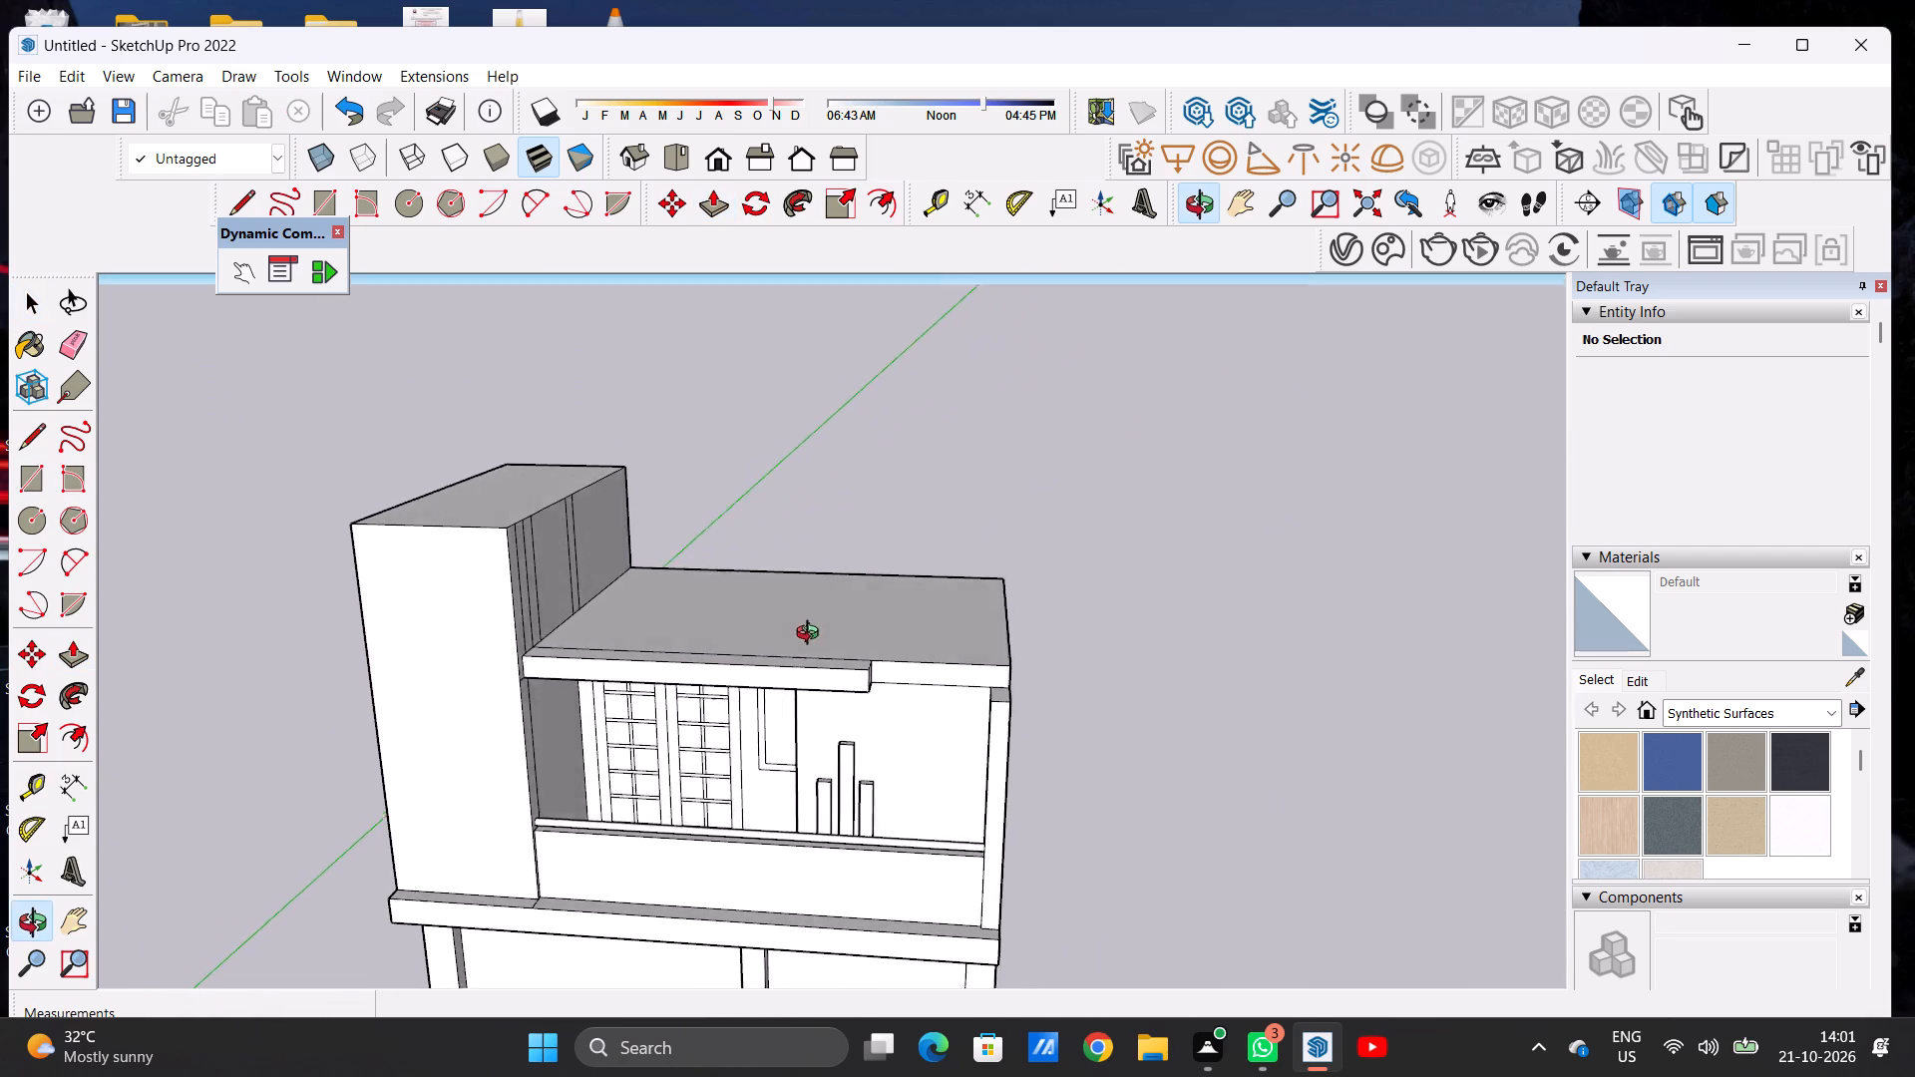
middle_click_drag(812, 635, 827, 606)
scroll(718, 625, "down", 5)
middle_click_drag(869, 669, 881, 644)
middle_click(881, 644)
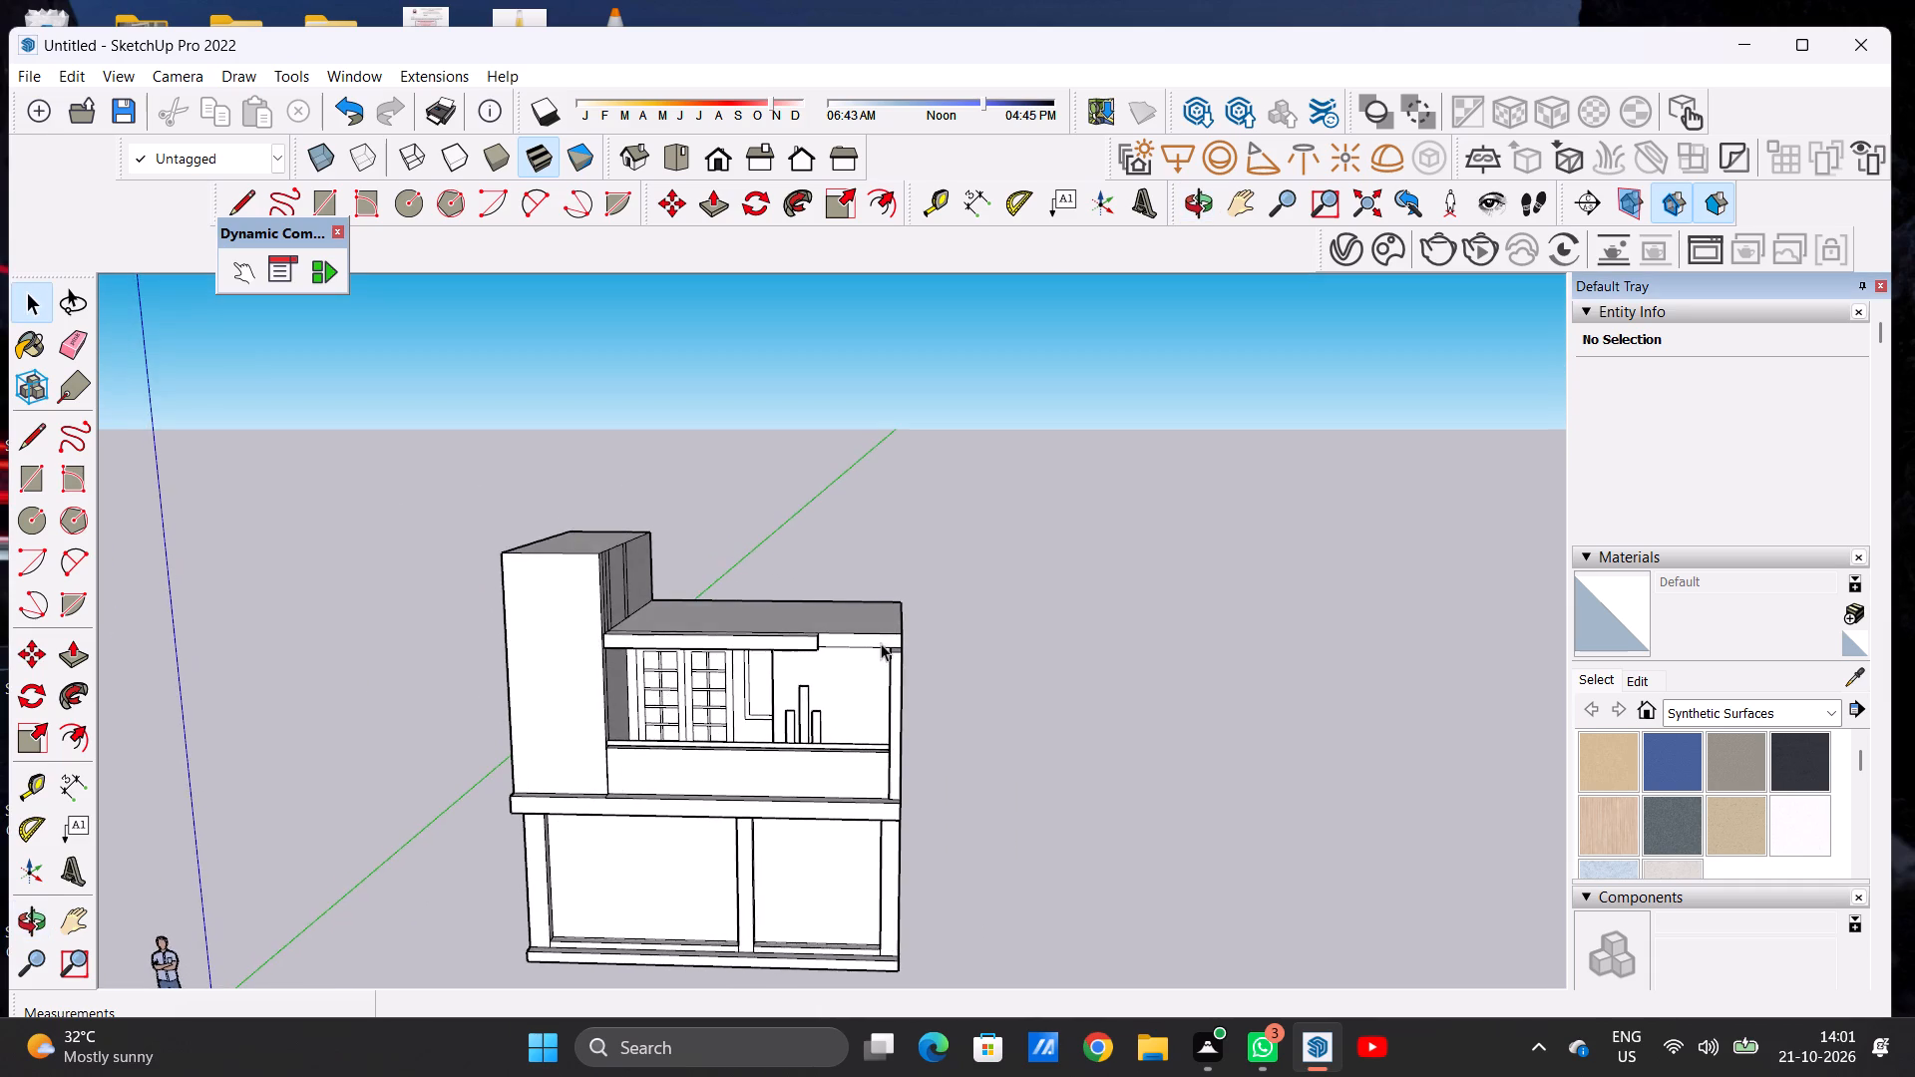
scroll(866, 659, "up", 13)
key("e")
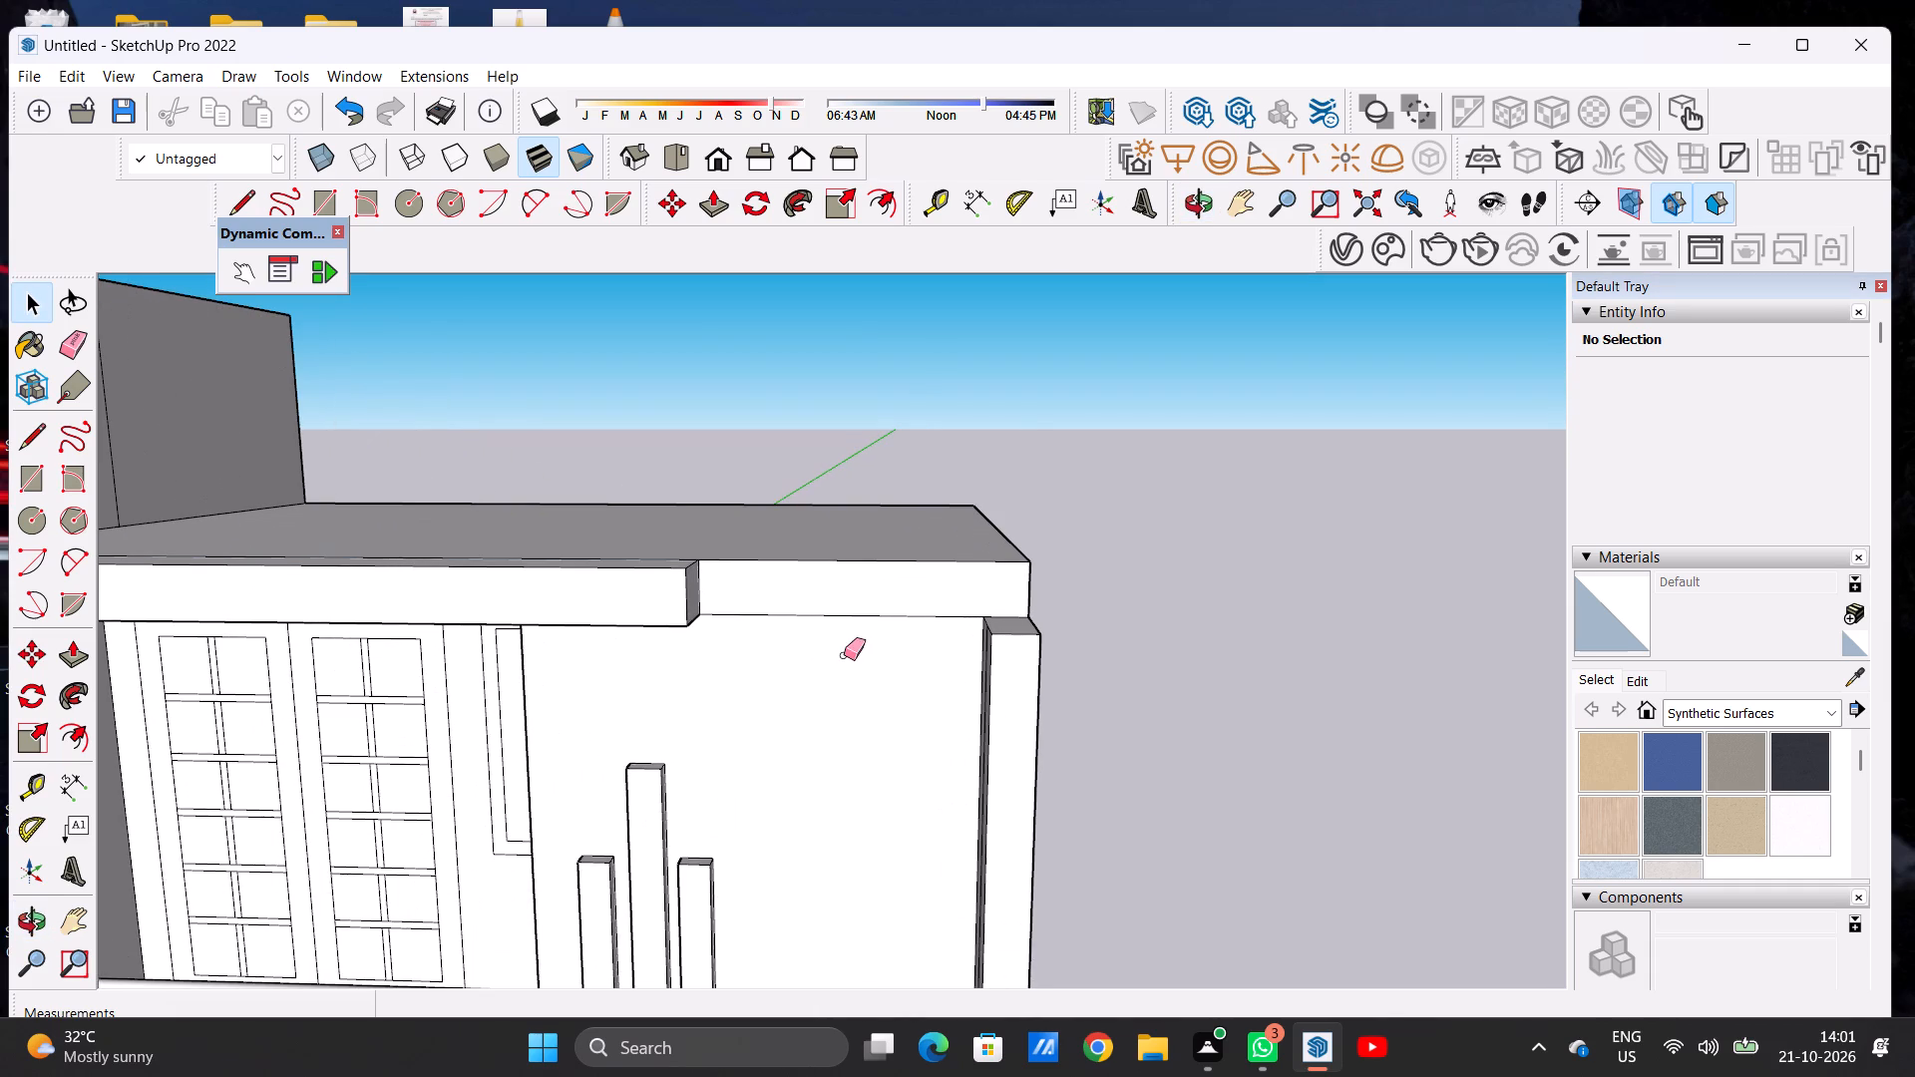
left_click(864, 616)
key("space")
Push/Pull the top face of the projecting end wall up level with the roof slab's top surface.
scroll(860, 670, "down", 4)
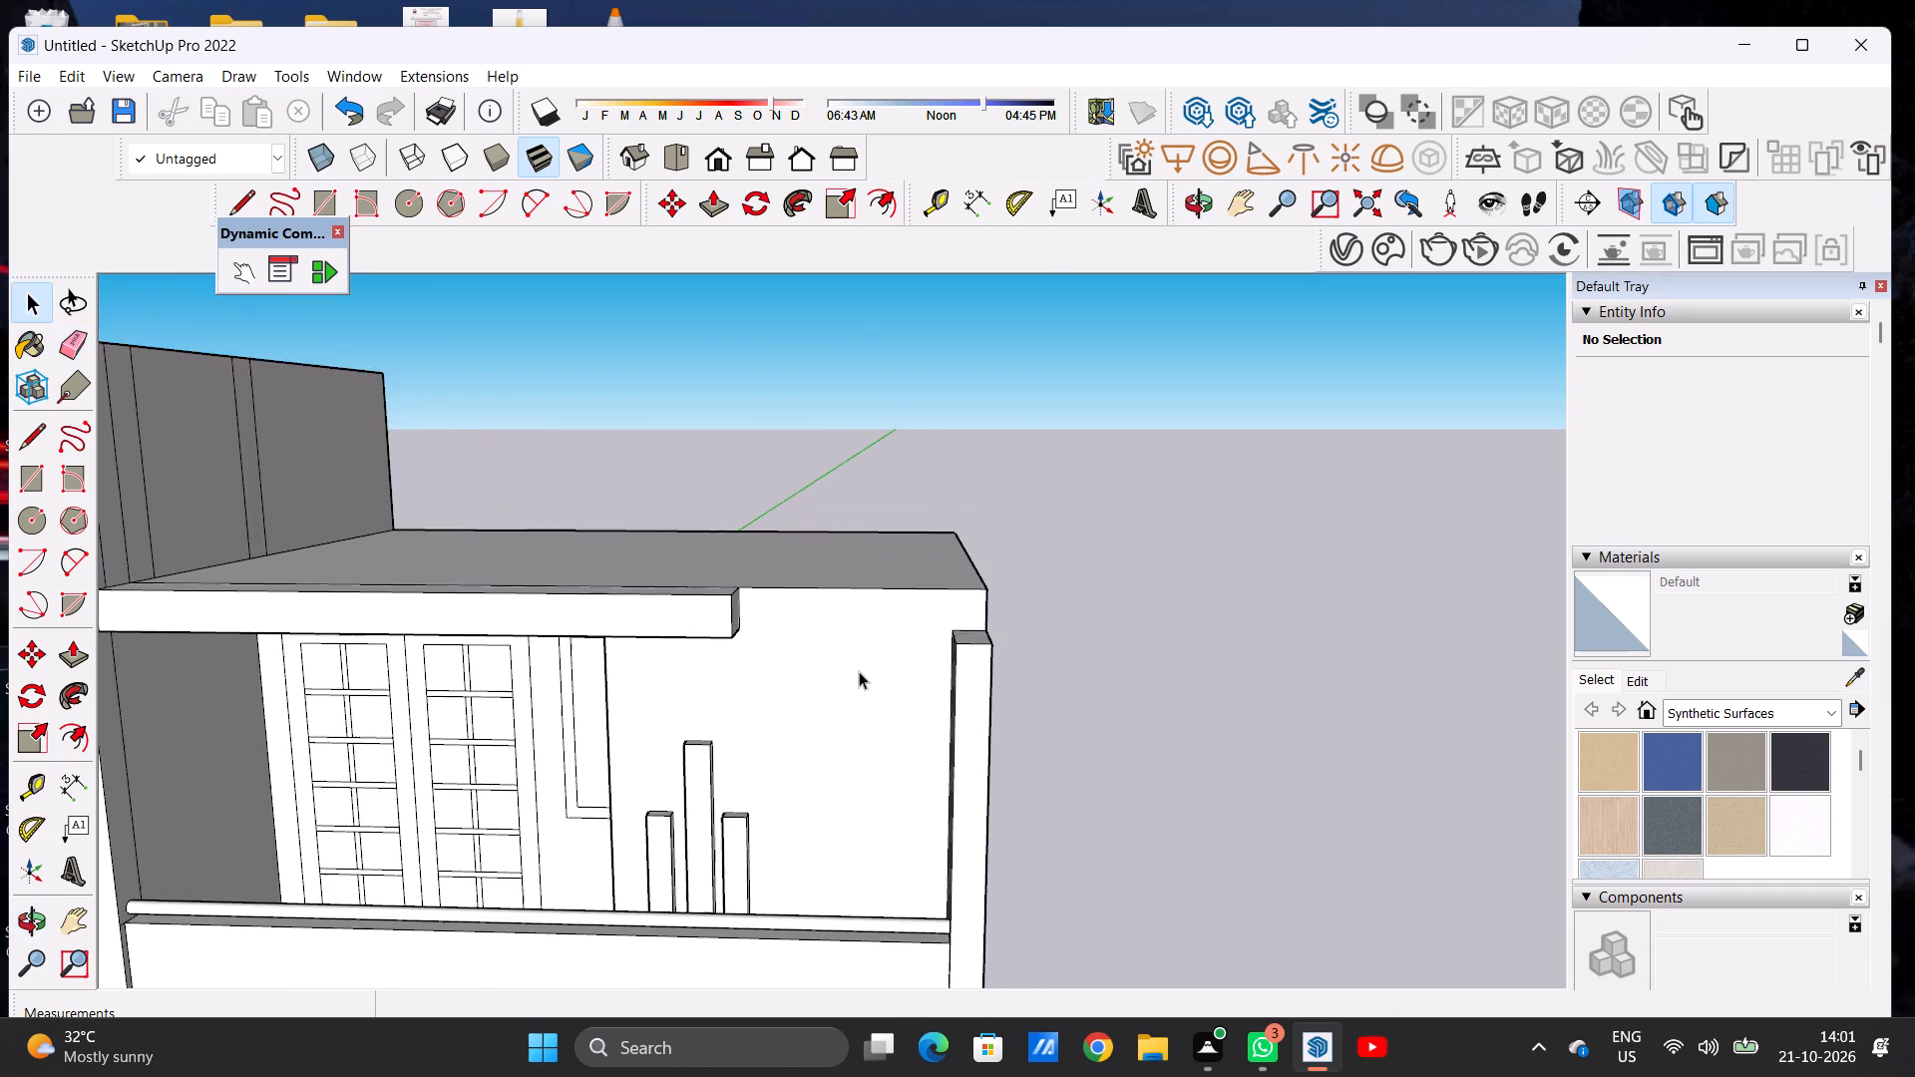
scroll(859, 671, "down", 8)
middle_click_drag(765, 624, 774, 833)
scroll(789, 719, "up", 2)
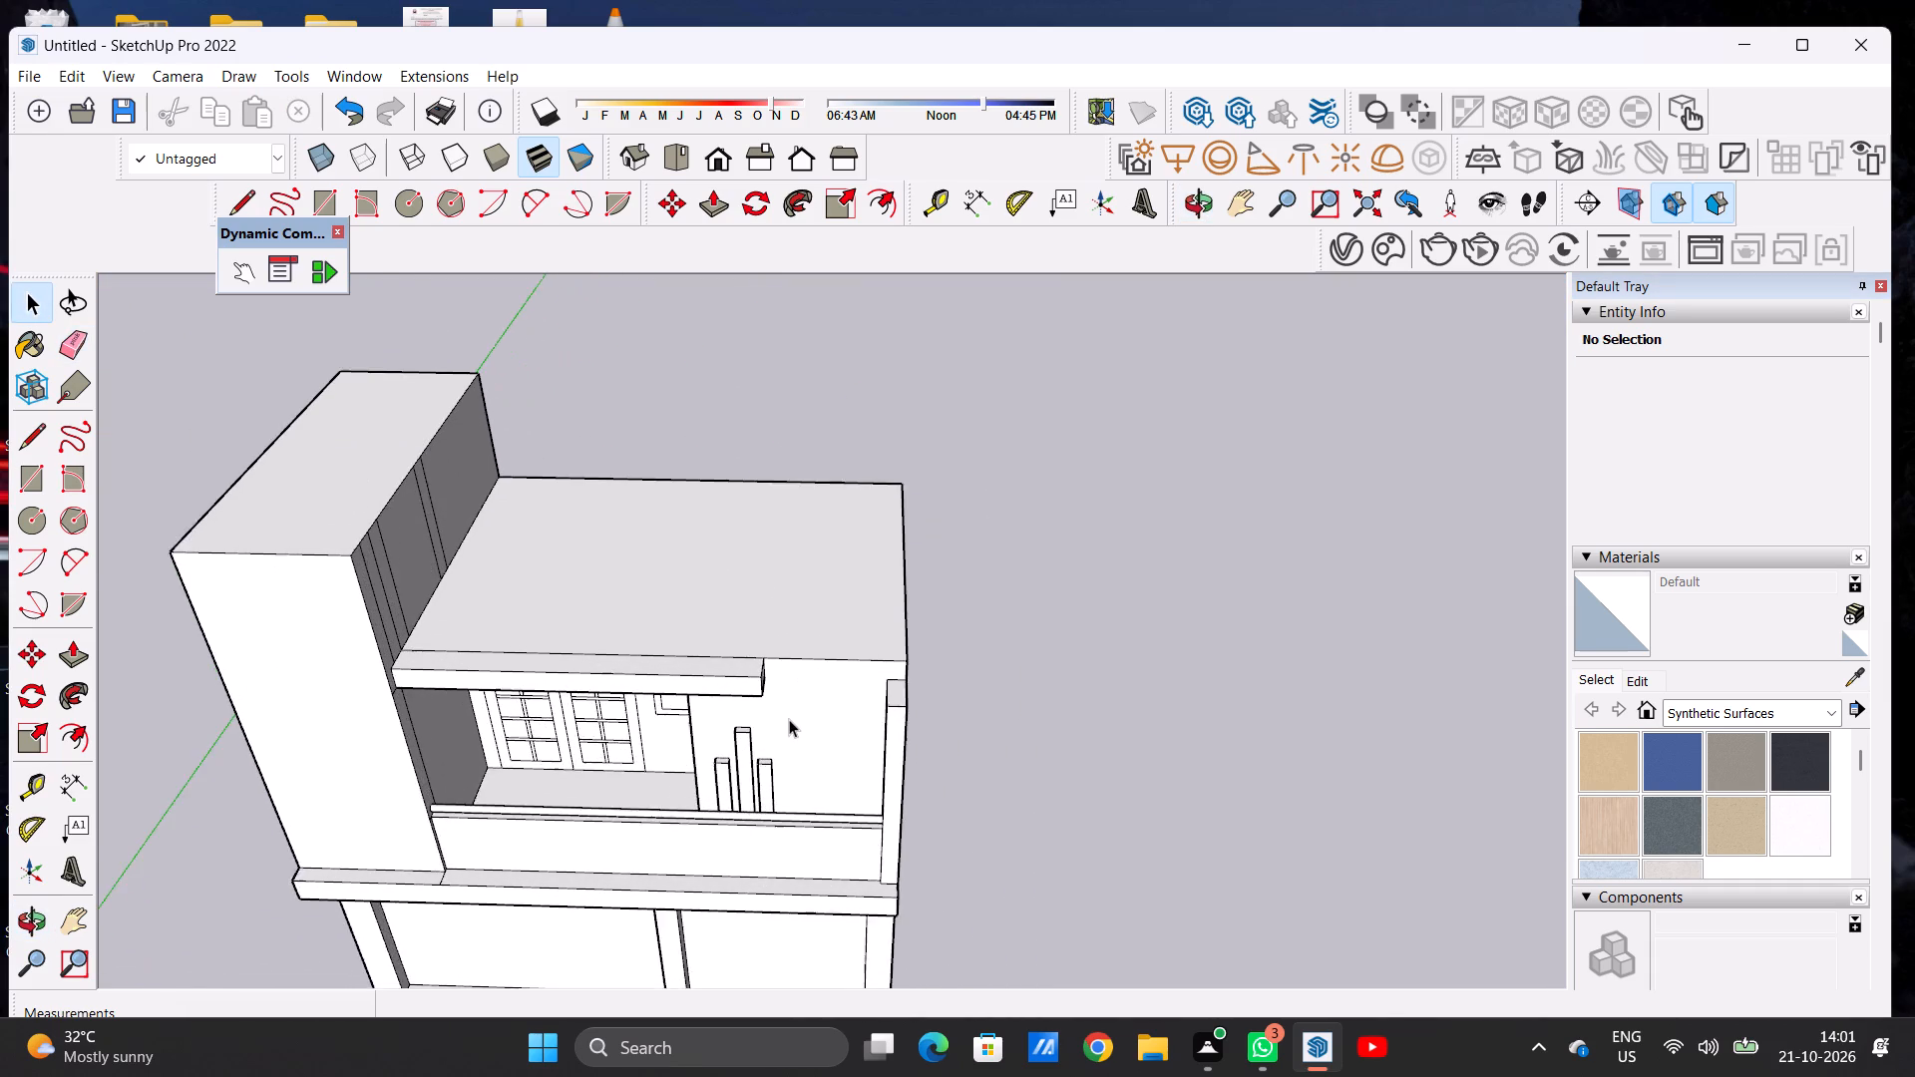
scroll(789, 719, "up", 2)
middle_click_drag(916, 717, 355, 671)
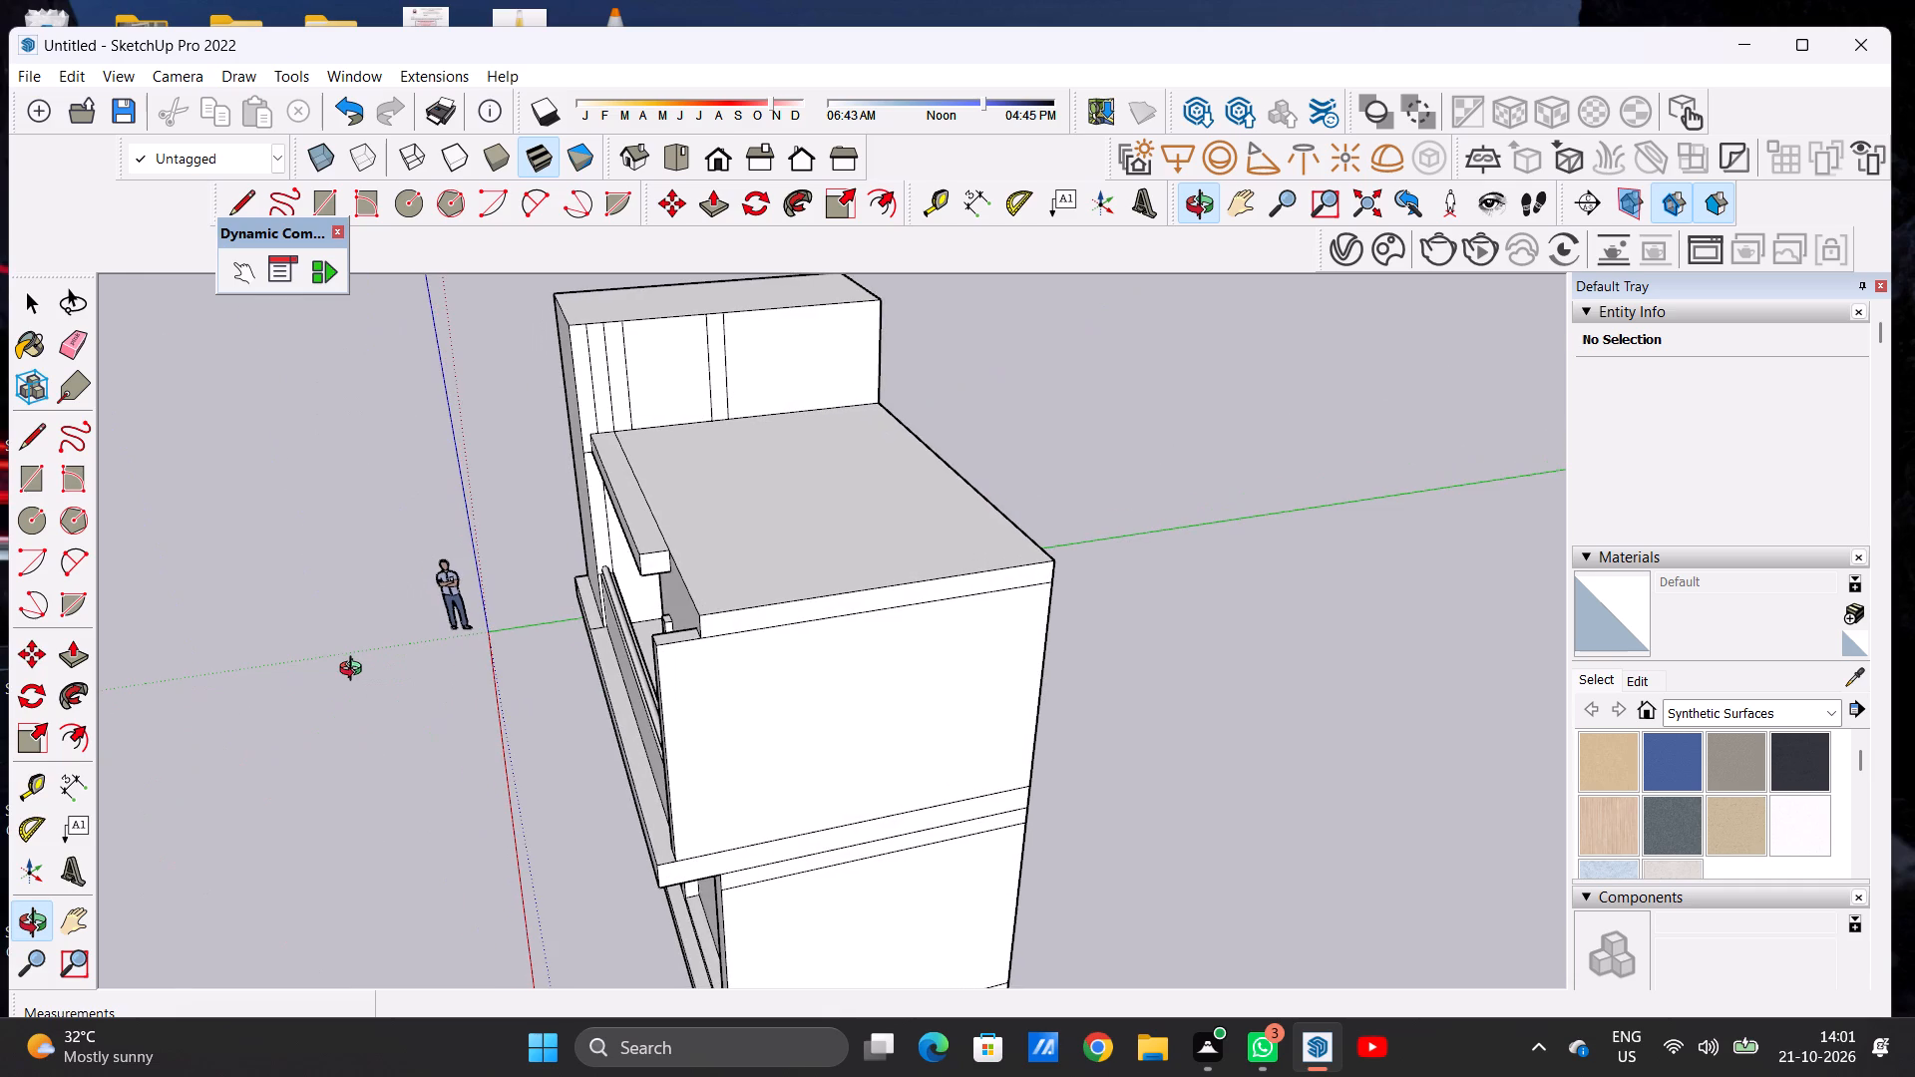
middle_click_drag(355, 671, 726, 614)
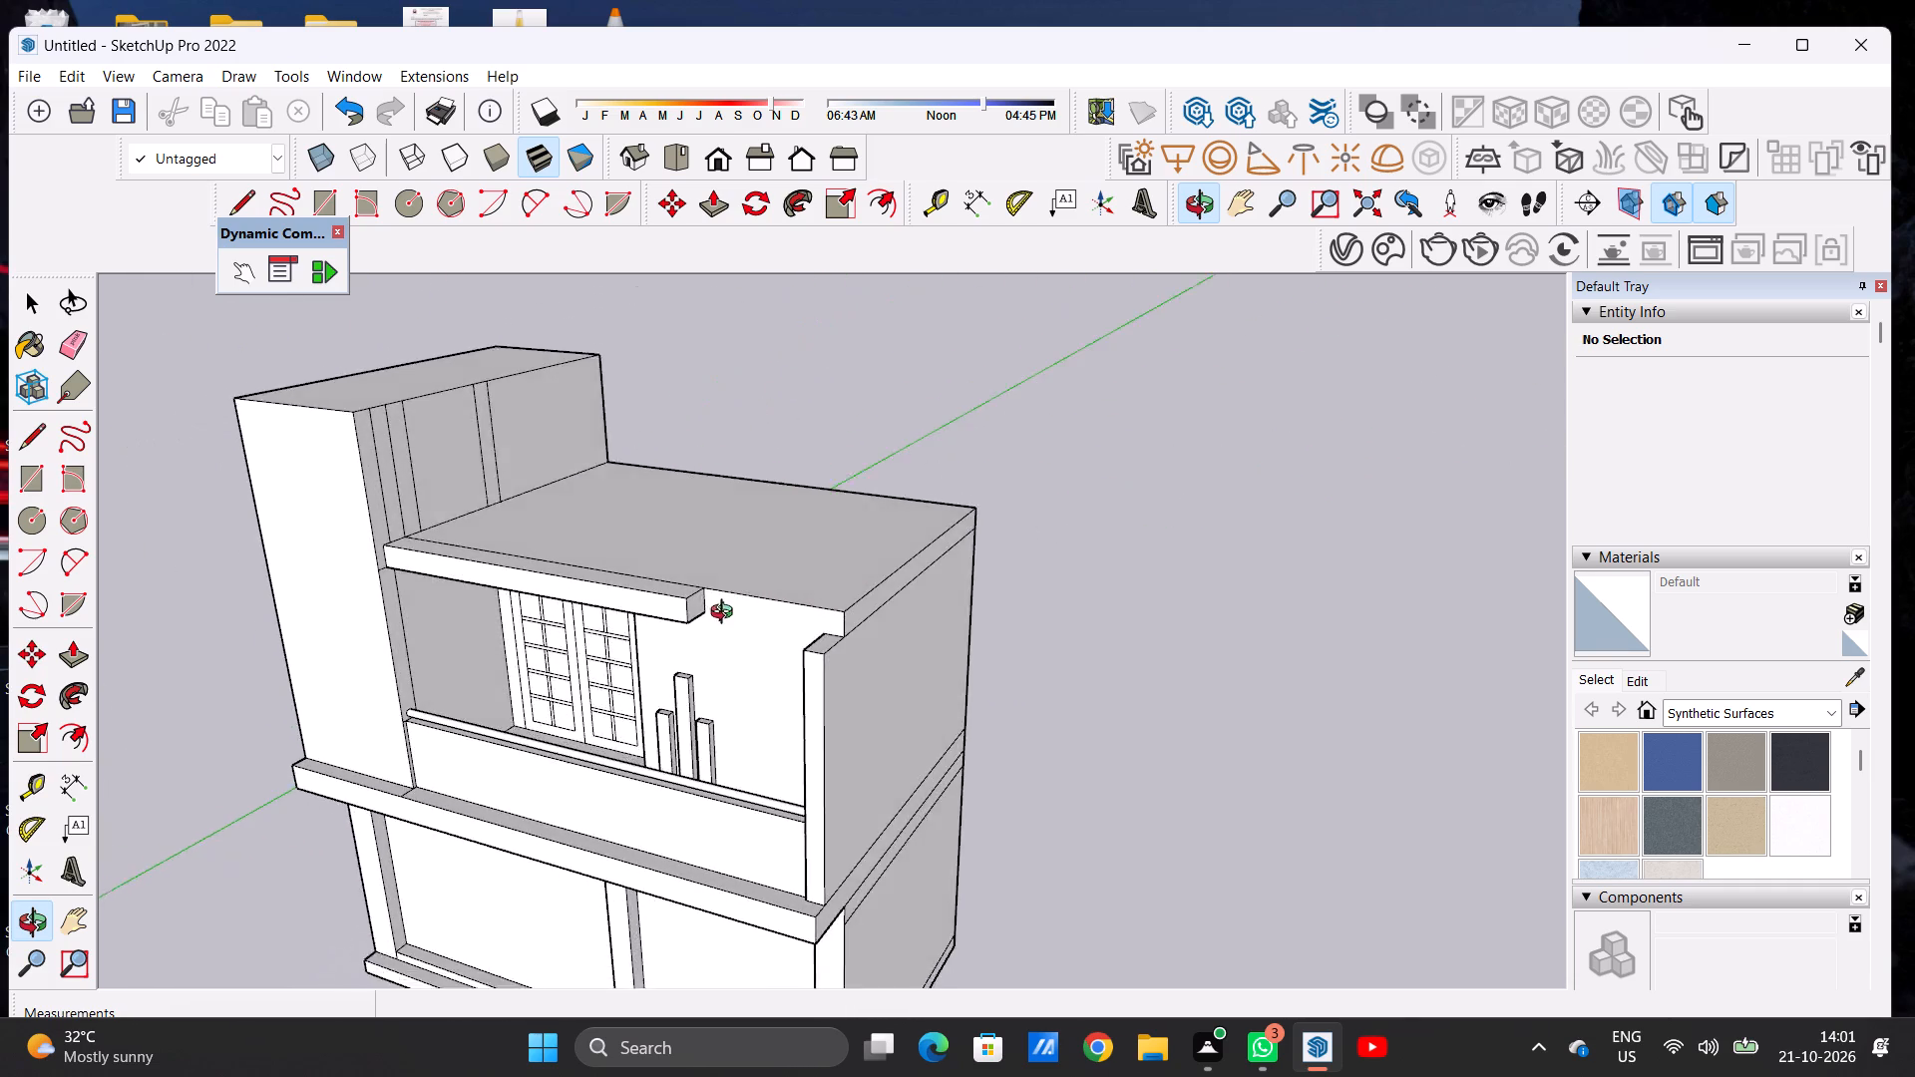
middle_click_drag(726, 614, 616, 667)
scroll(732, 657, "up", 7)
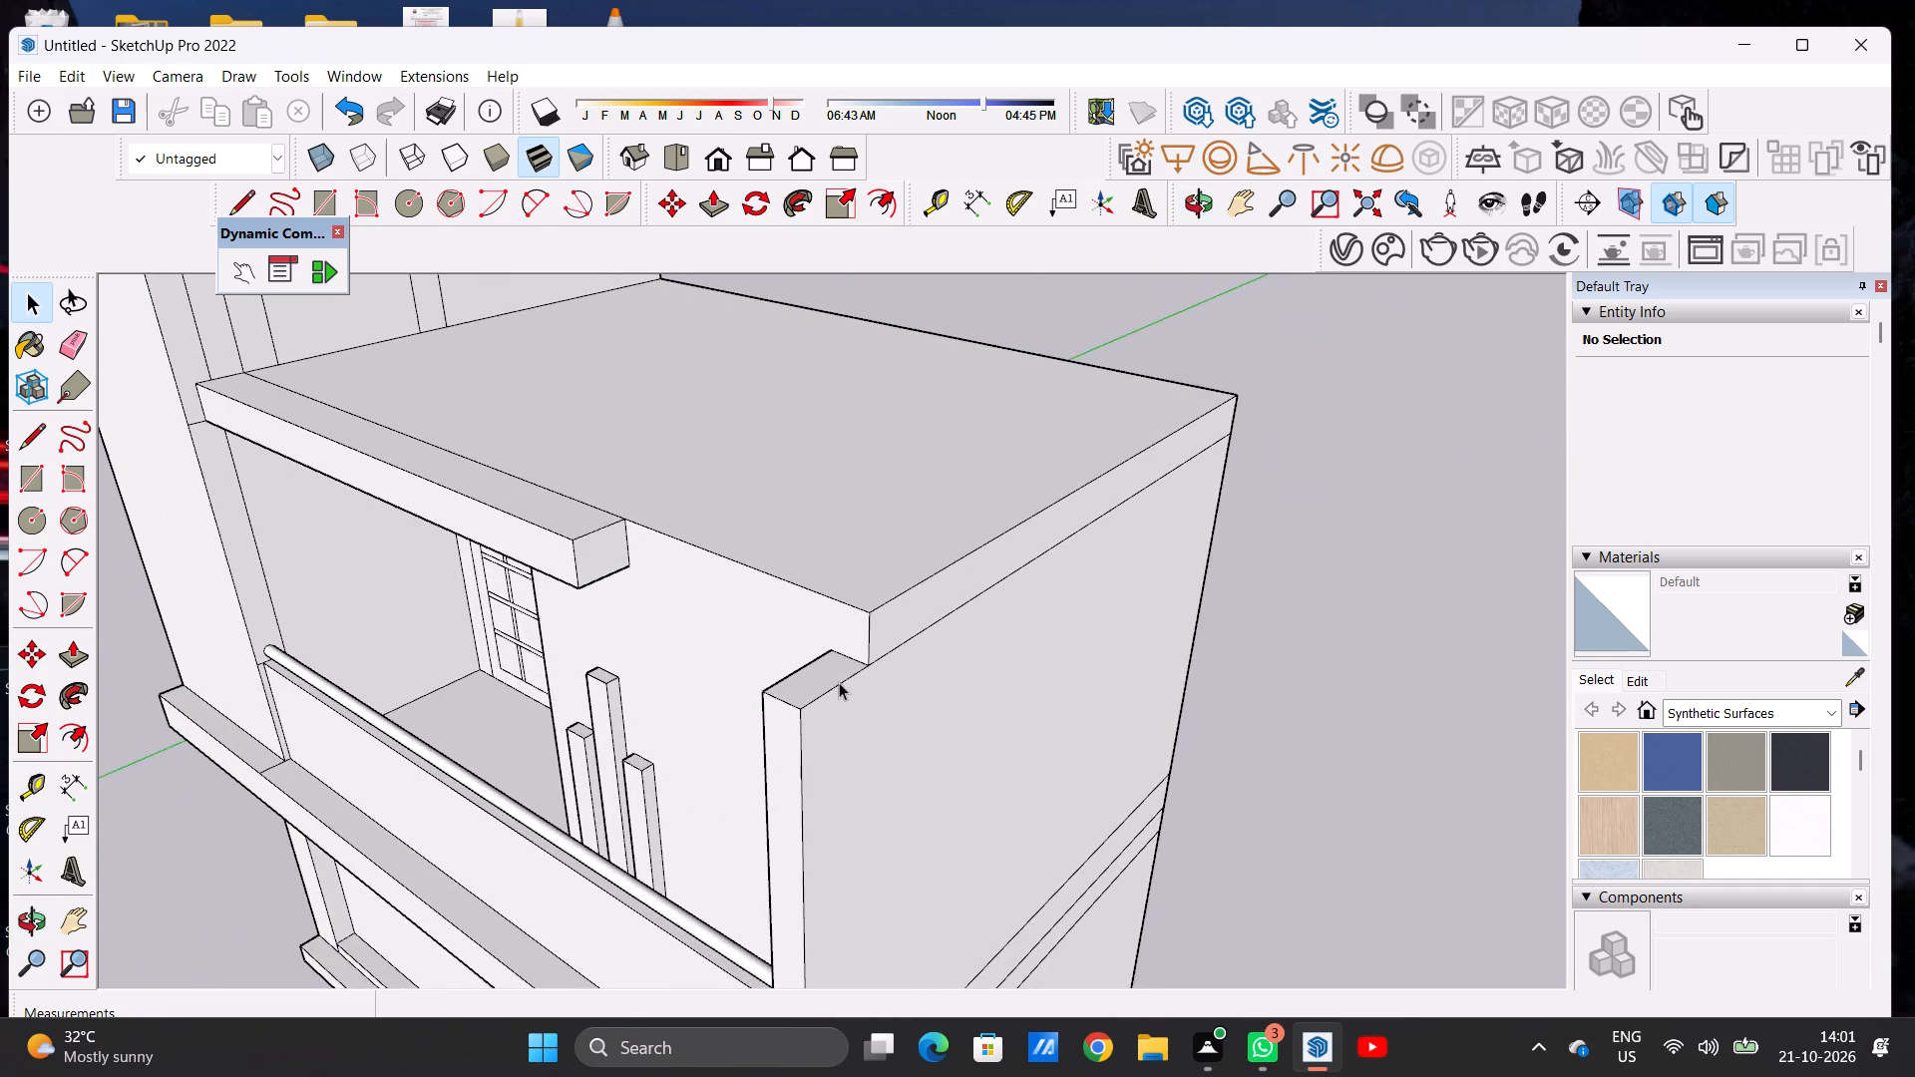
scroll(839, 681, "up", 5)
key("p")
left_click(827, 661)
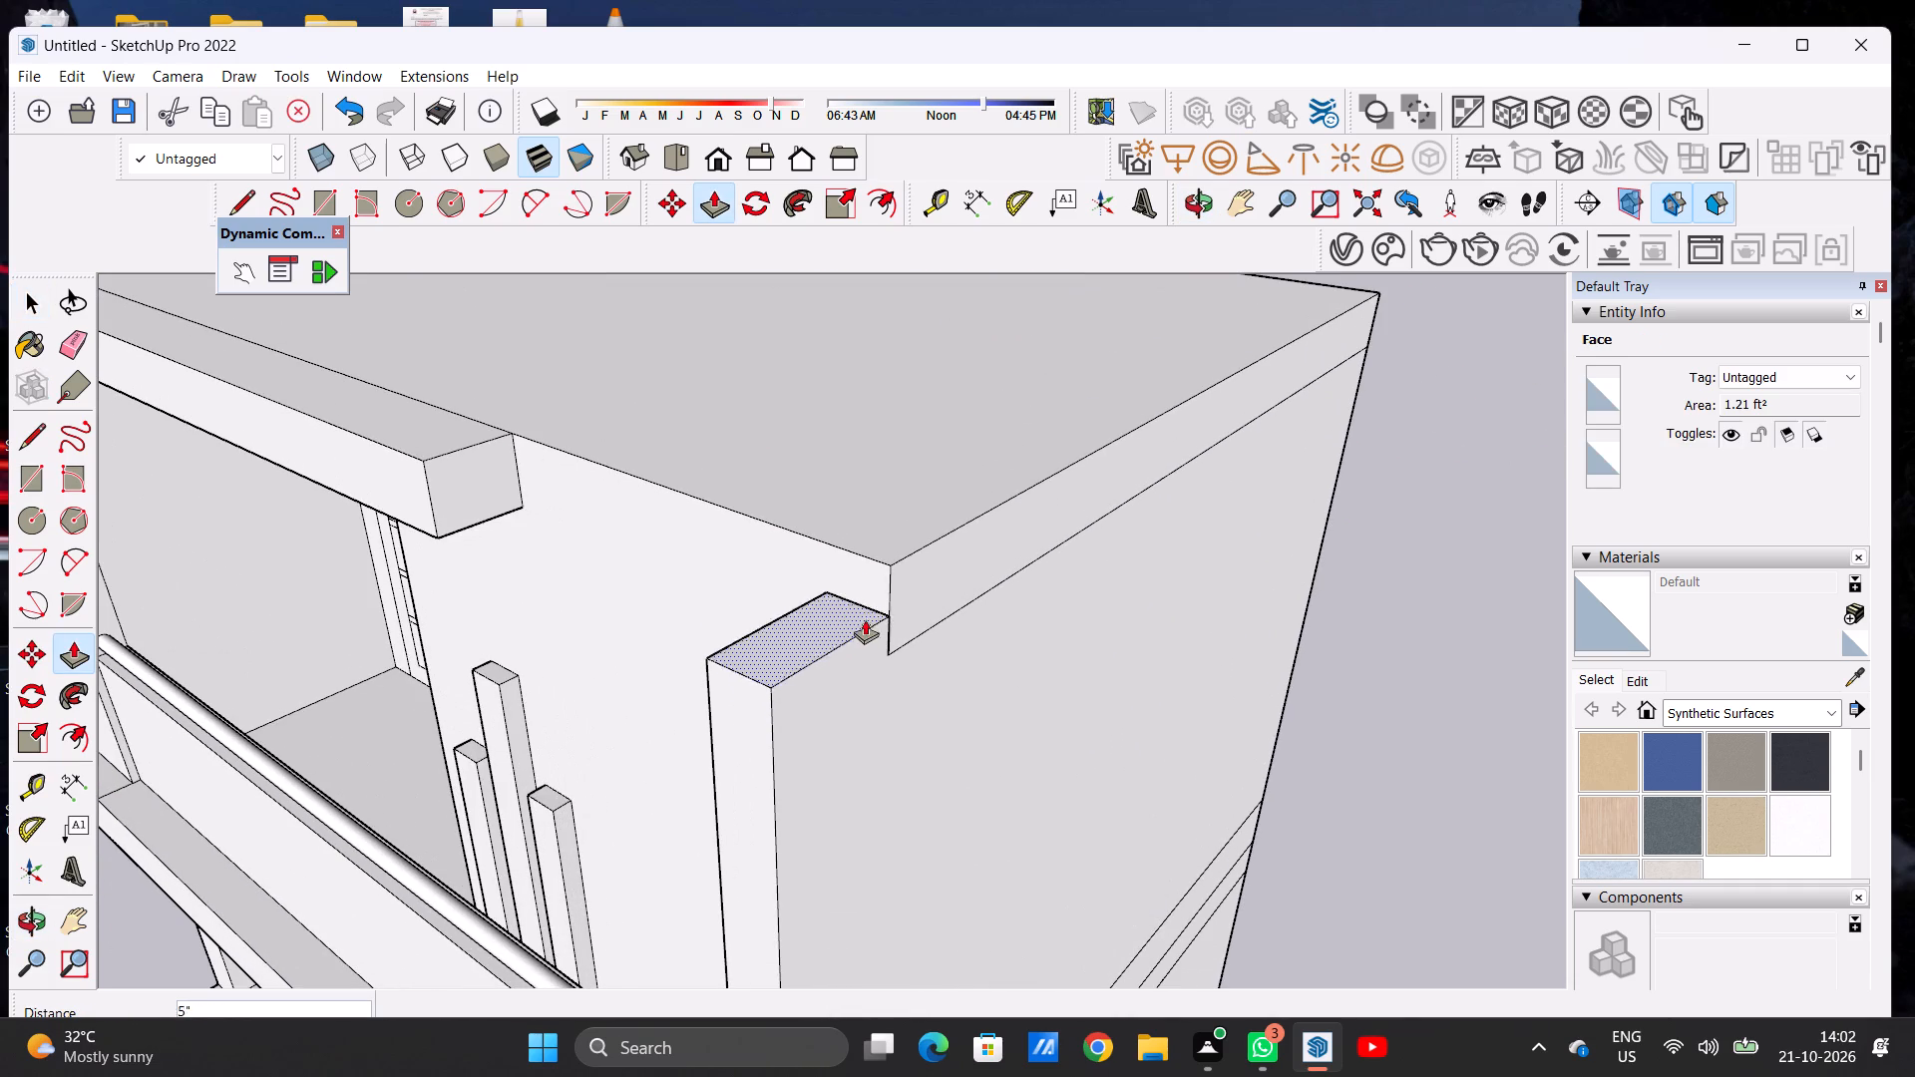
left_click(891, 557)
key("space")
Examine the extended end wall and the whole building from the front and from above.
scroll(880, 748, "down", 2)
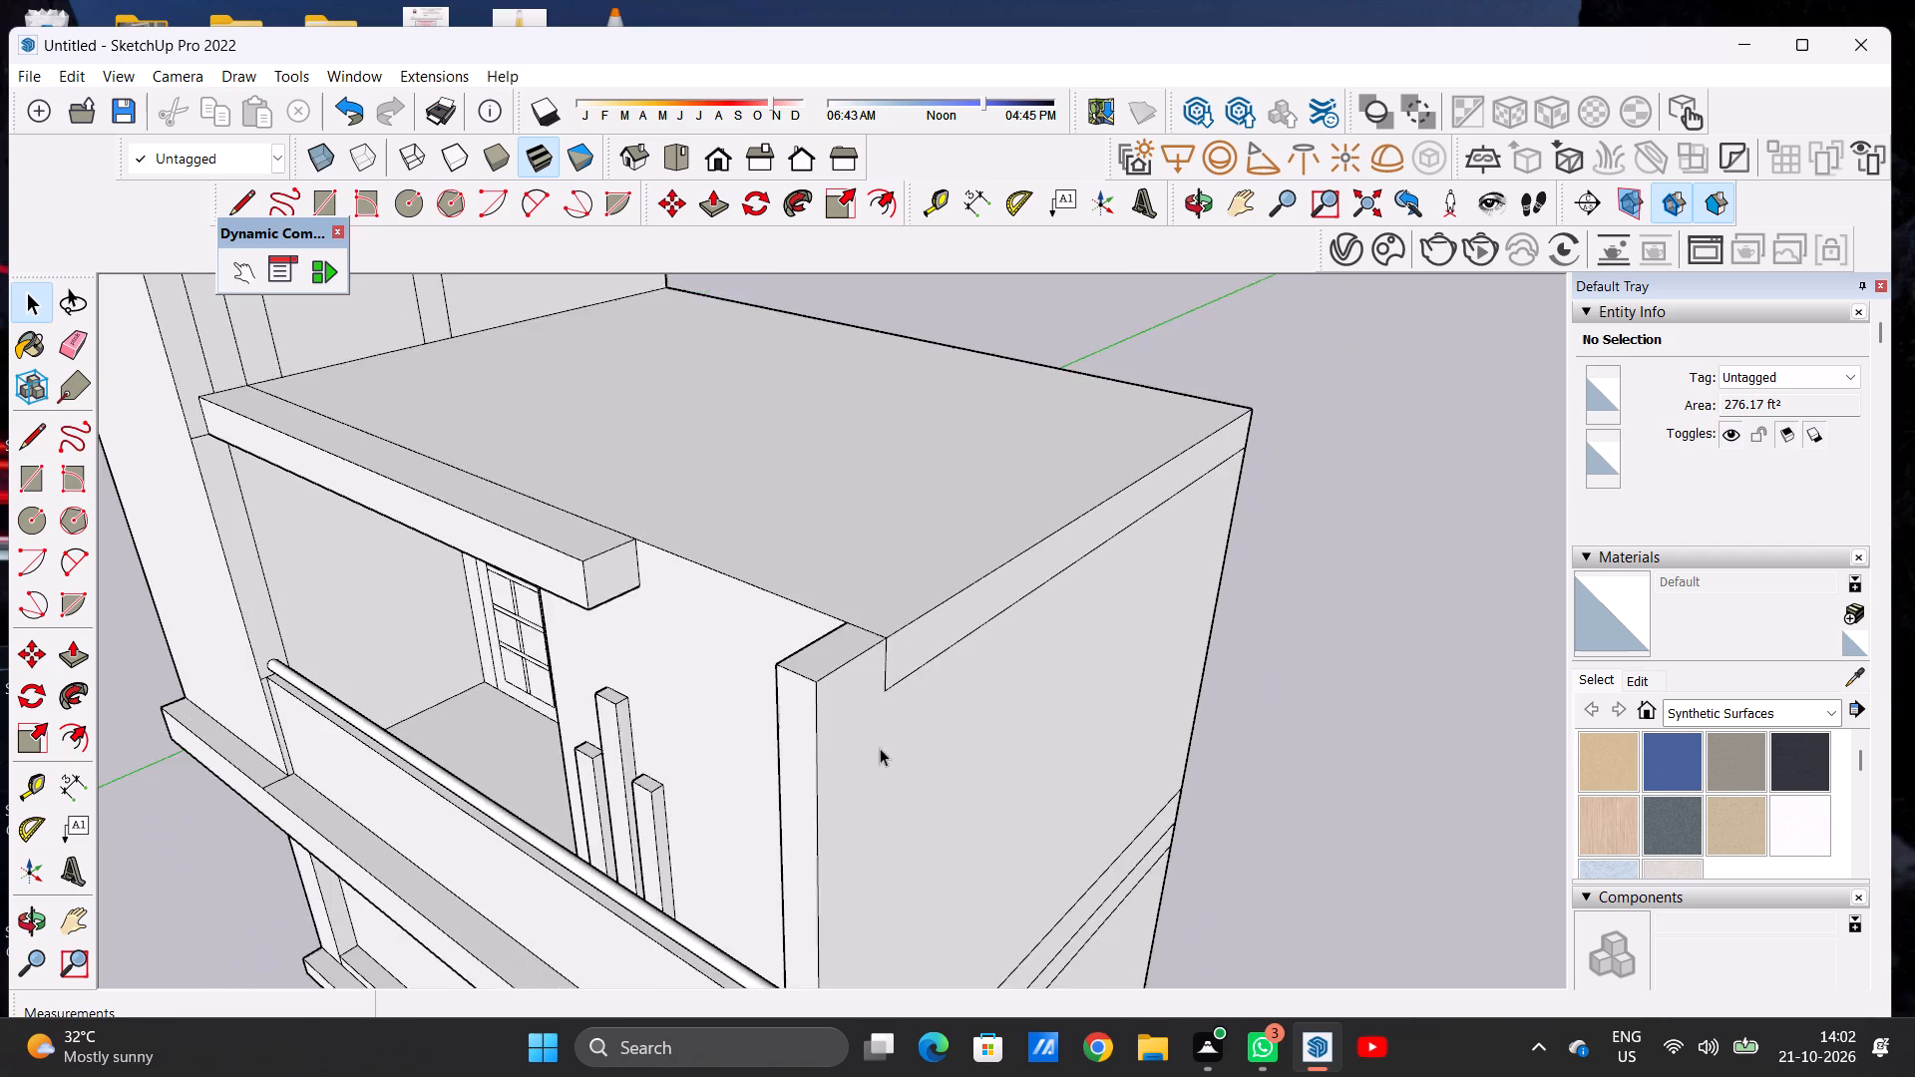
scroll(880, 748, "down", 5)
scroll(862, 694, "up", 1)
scroll(862, 694, "down", 7)
middle_click_drag(807, 702, 1032, 646)
scroll(898, 677, "down", 7)
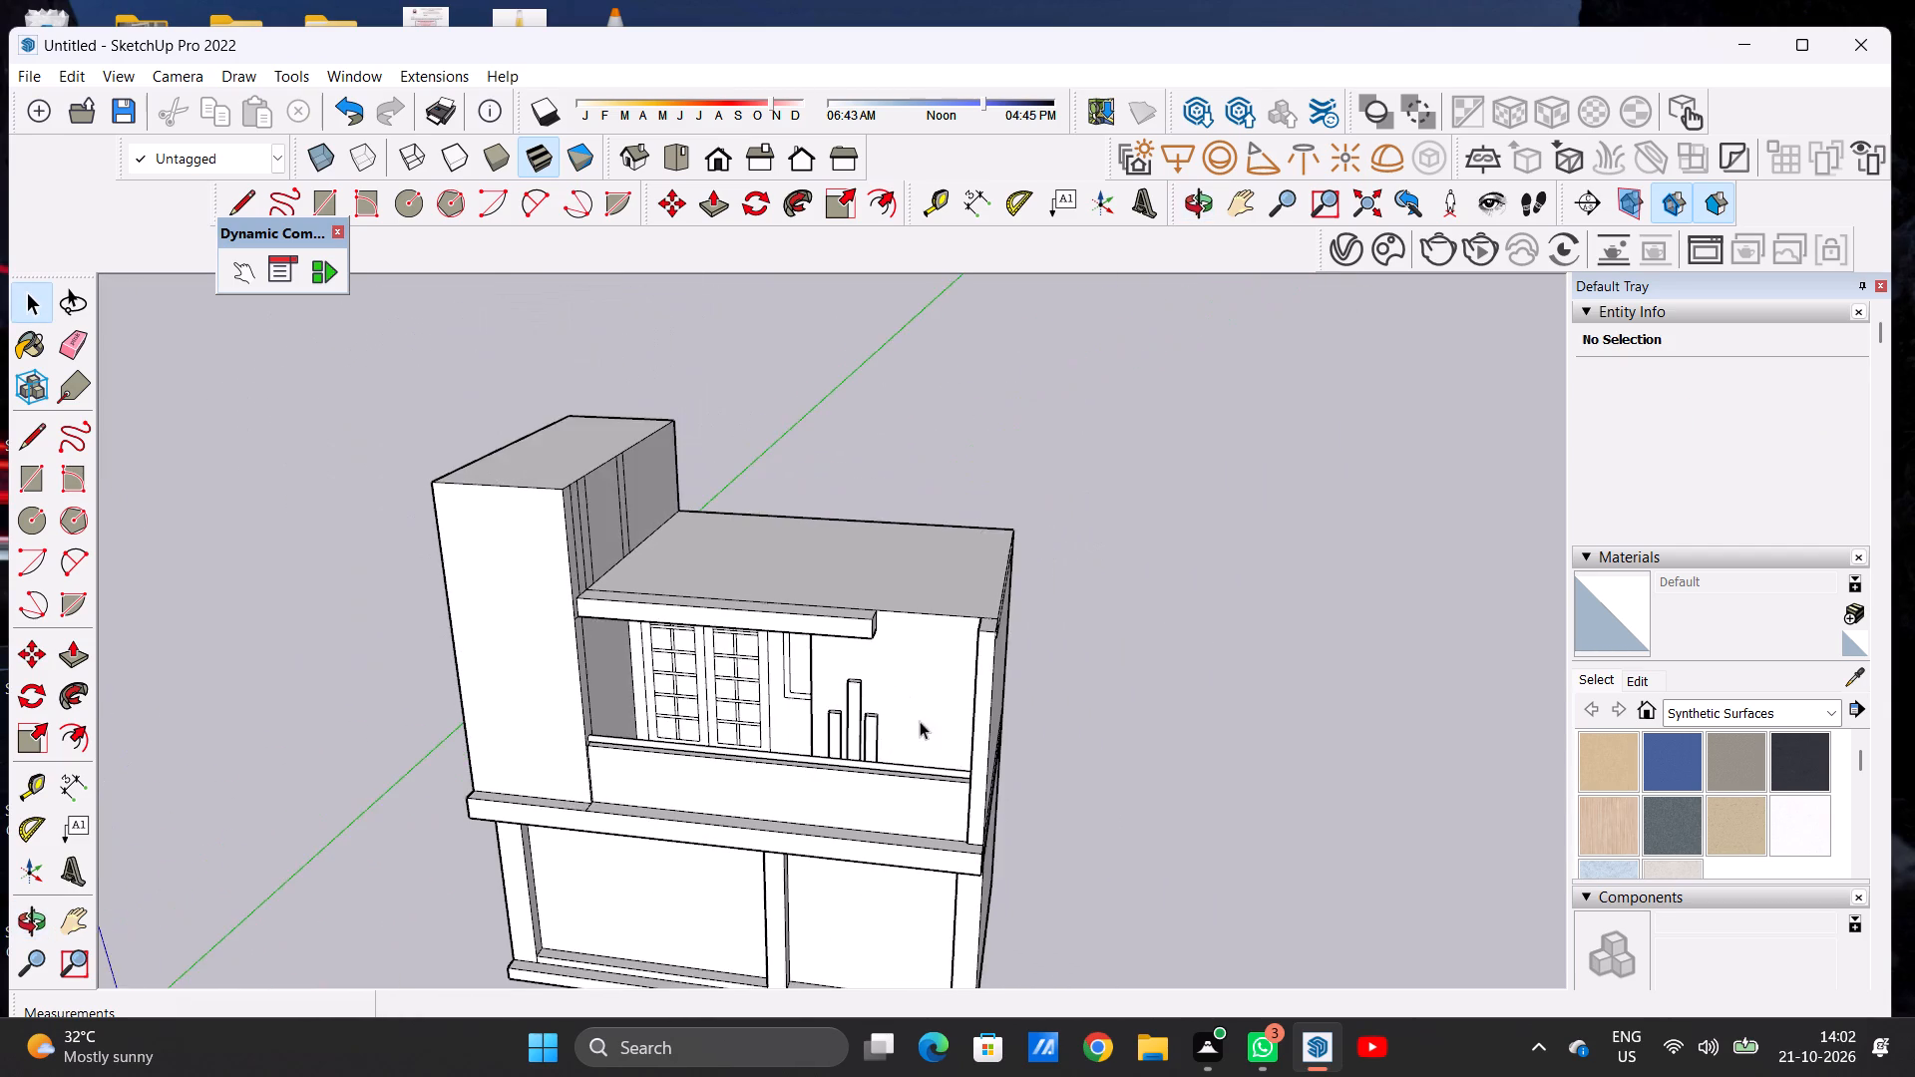
middle_click_drag(920, 723, 974, 633)
middle_click_drag(974, 633, 996, 751)
scroll(705, 690, "down", 5)
scroll(751, 604, "up", 5)
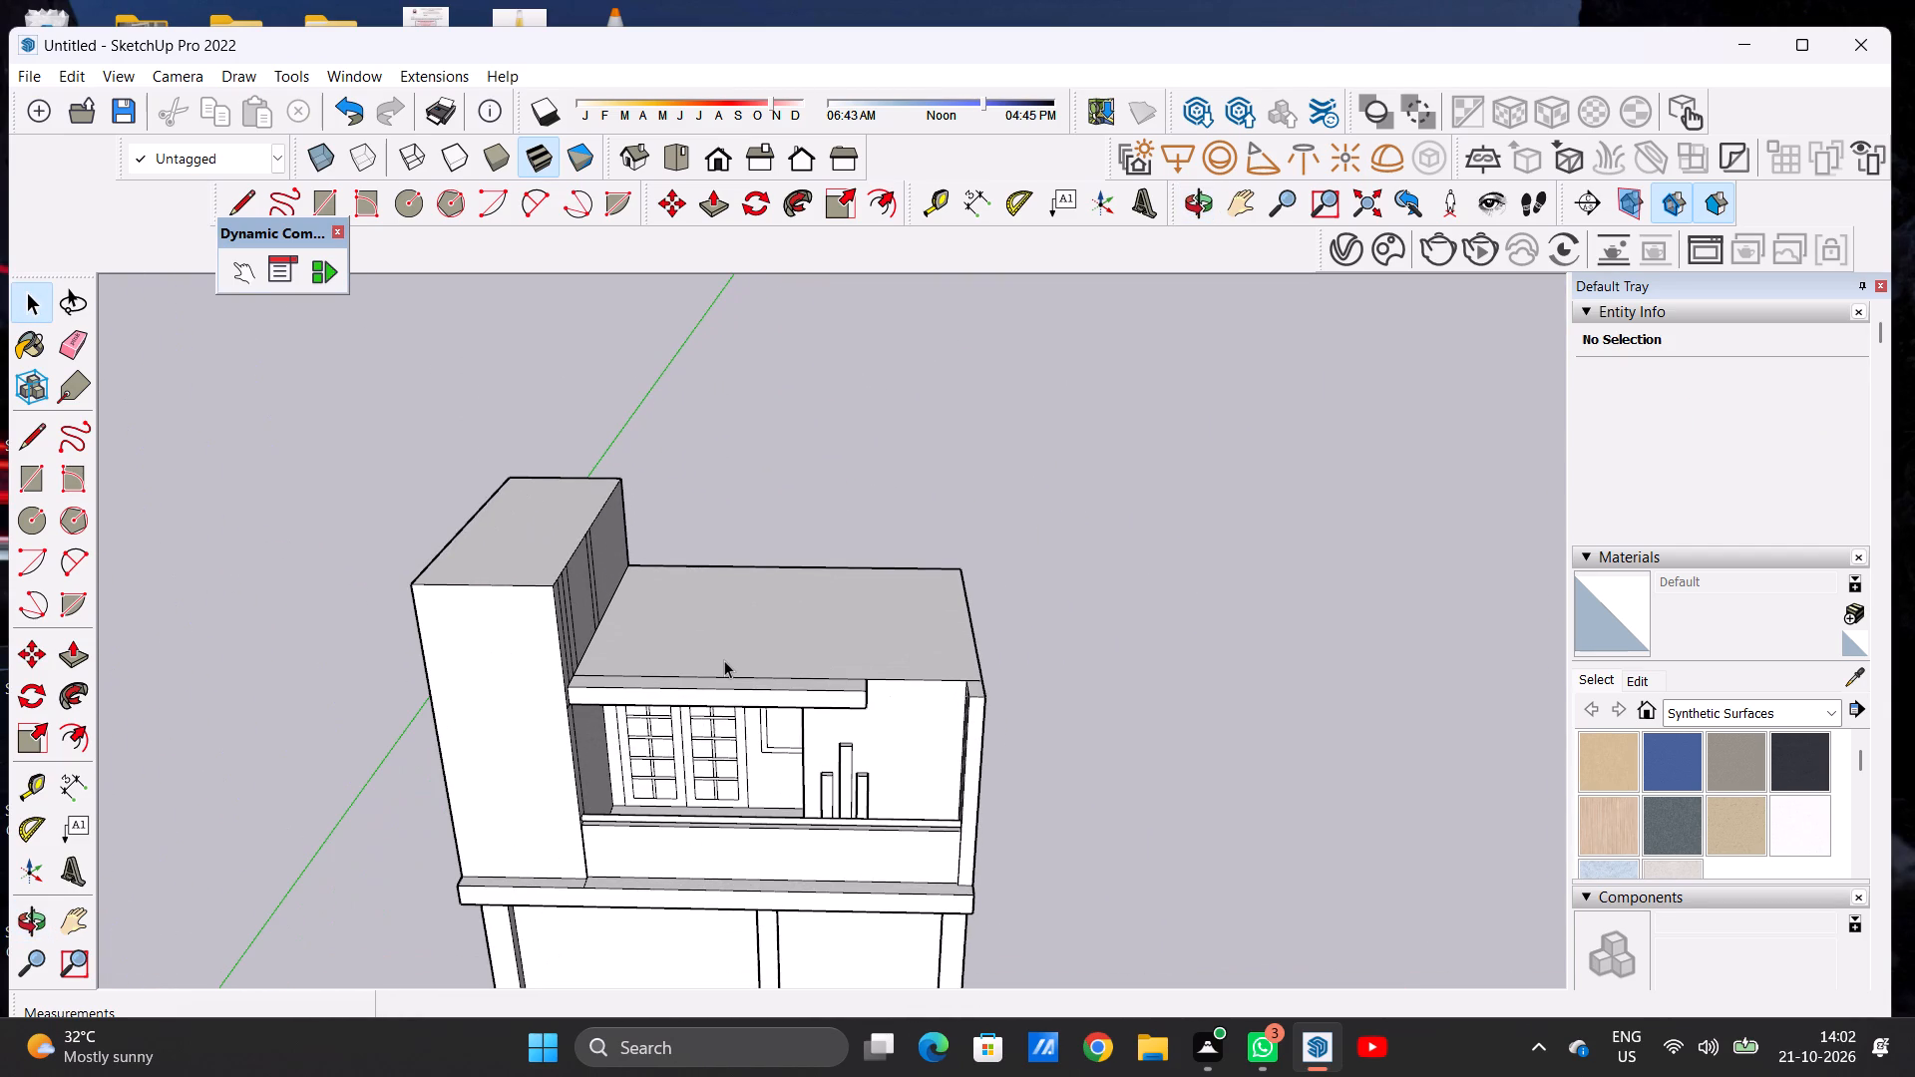
scroll(737, 639, "down", 6)
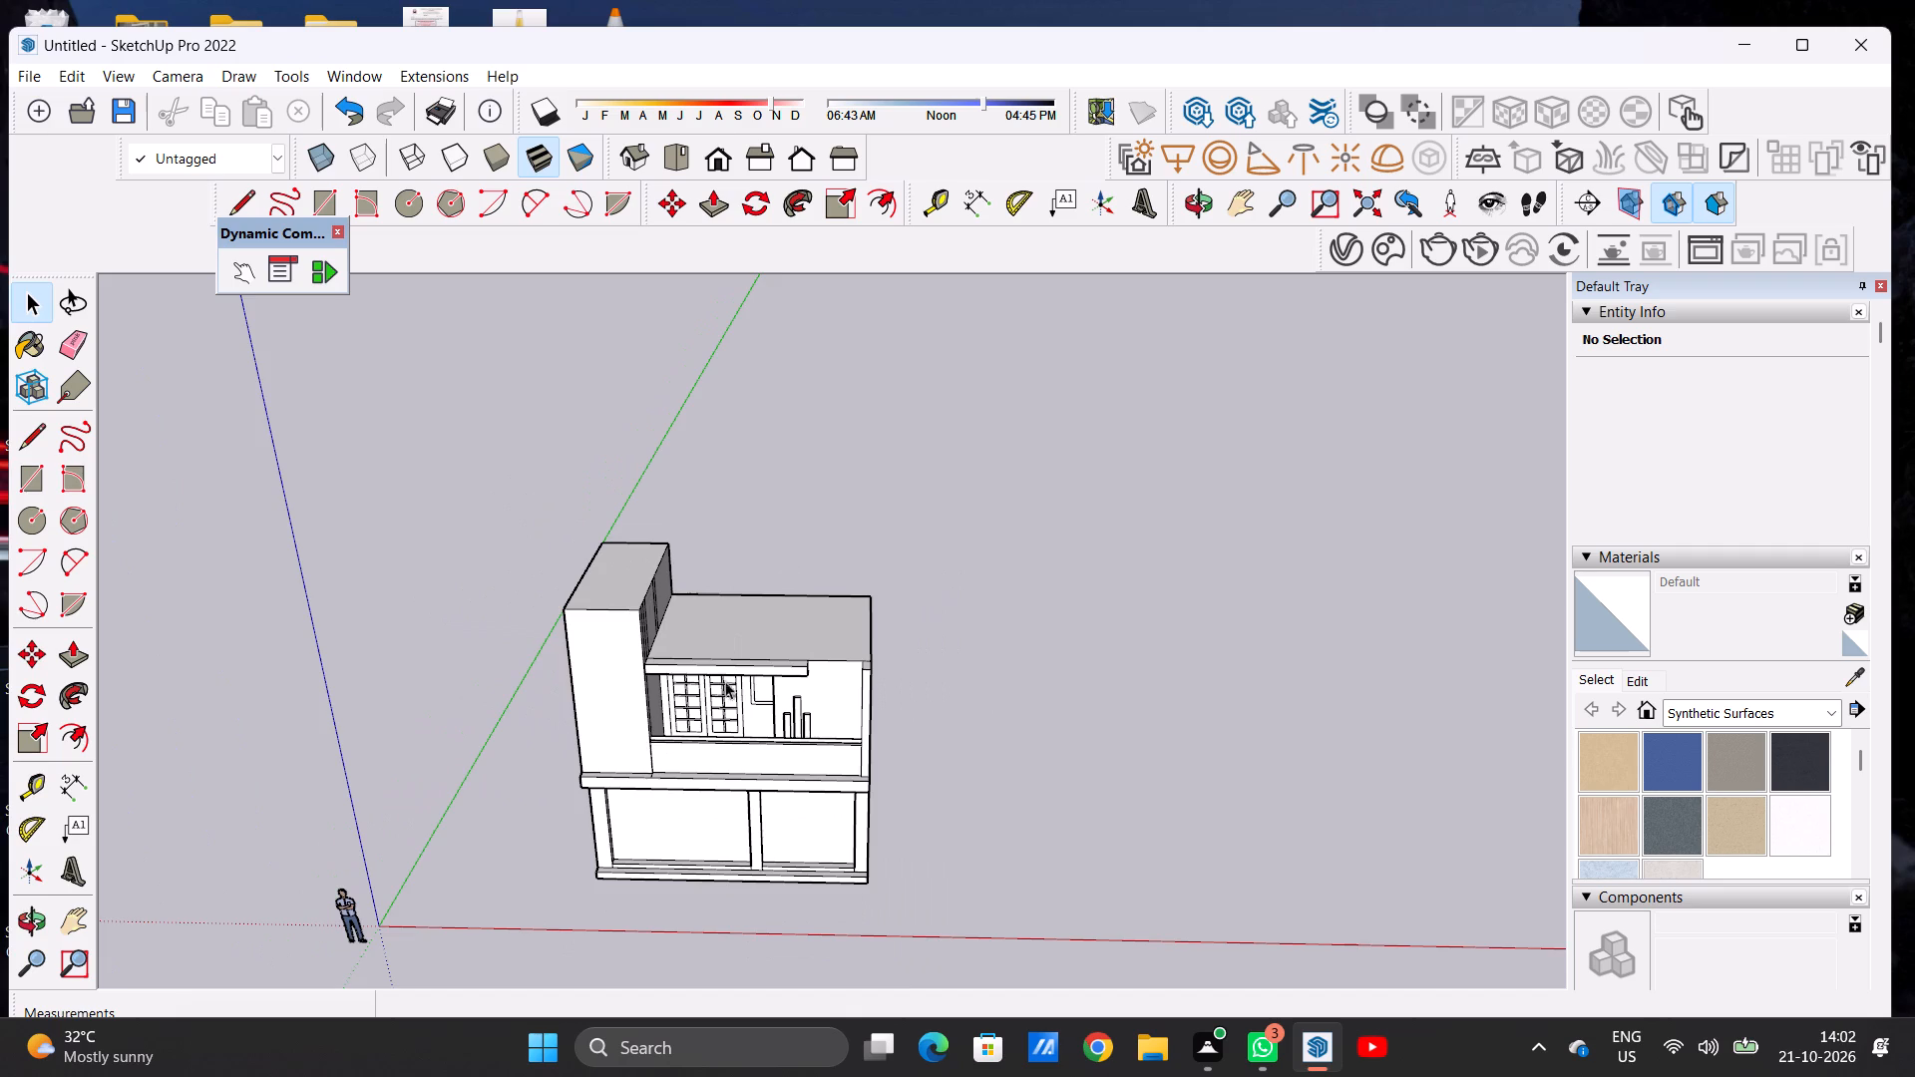
middle_click_drag(738, 705, 715, 554)
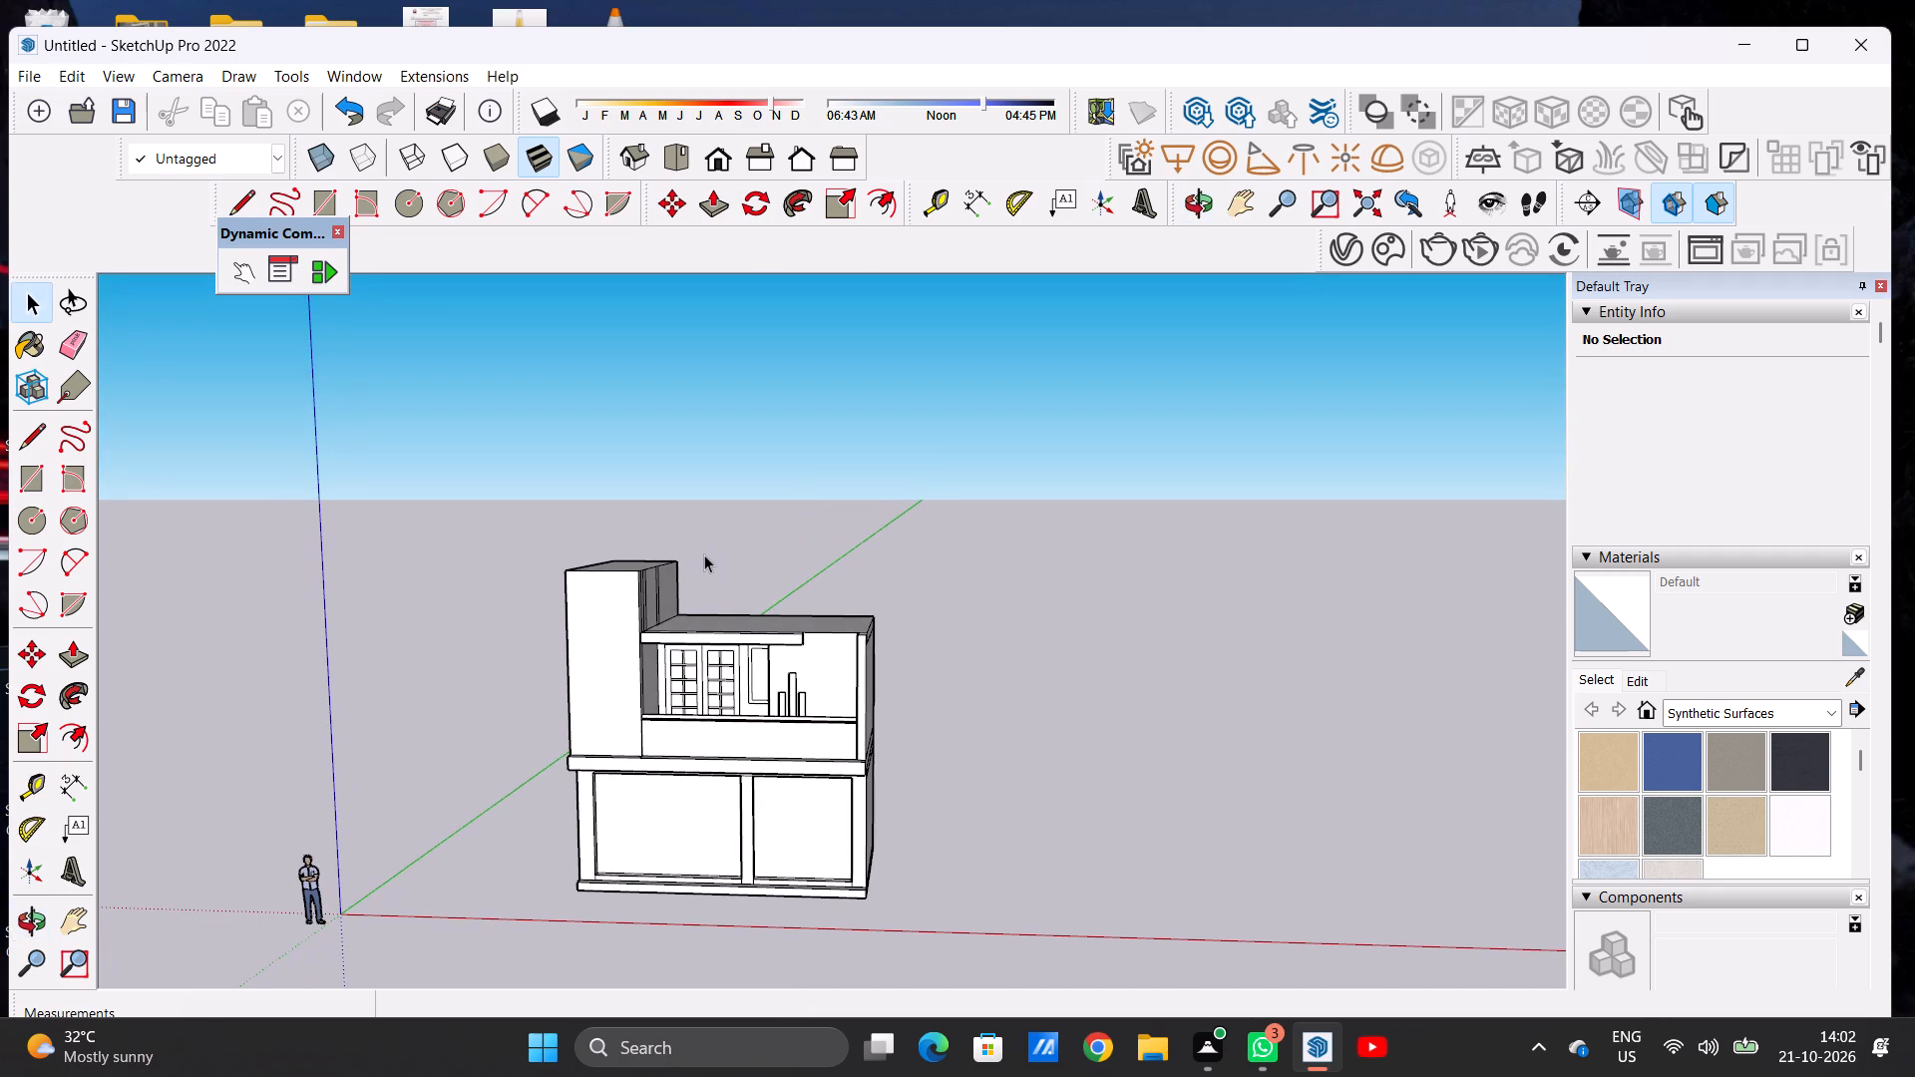
Push/Pull the raised end block's top face down 5' 4 13/16", level with the roof slab.
scroll(704, 554, "up", 6)
scroll(550, 578, "up", 2)
scroll(550, 578, "down", 2)
scroll(550, 578, "up", 1)
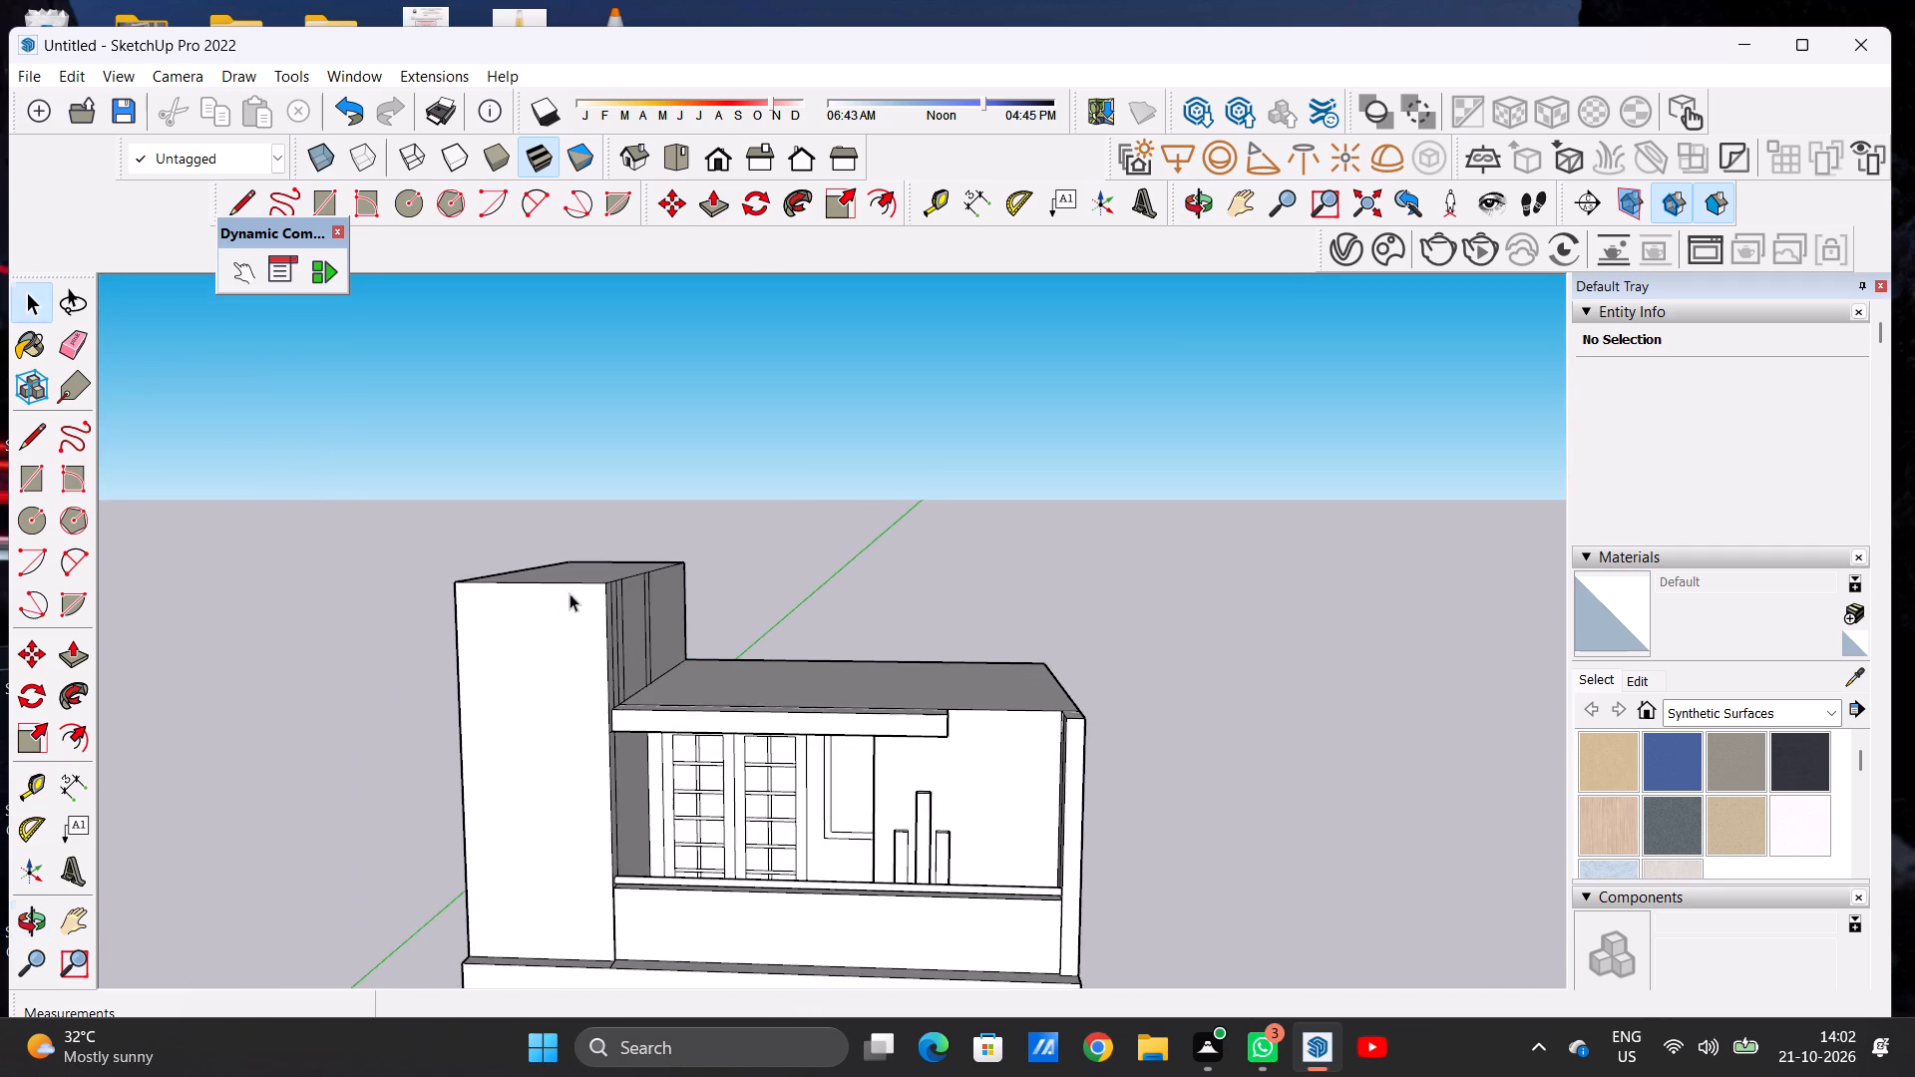
middle_click_drag(573, 602, 551, 751)
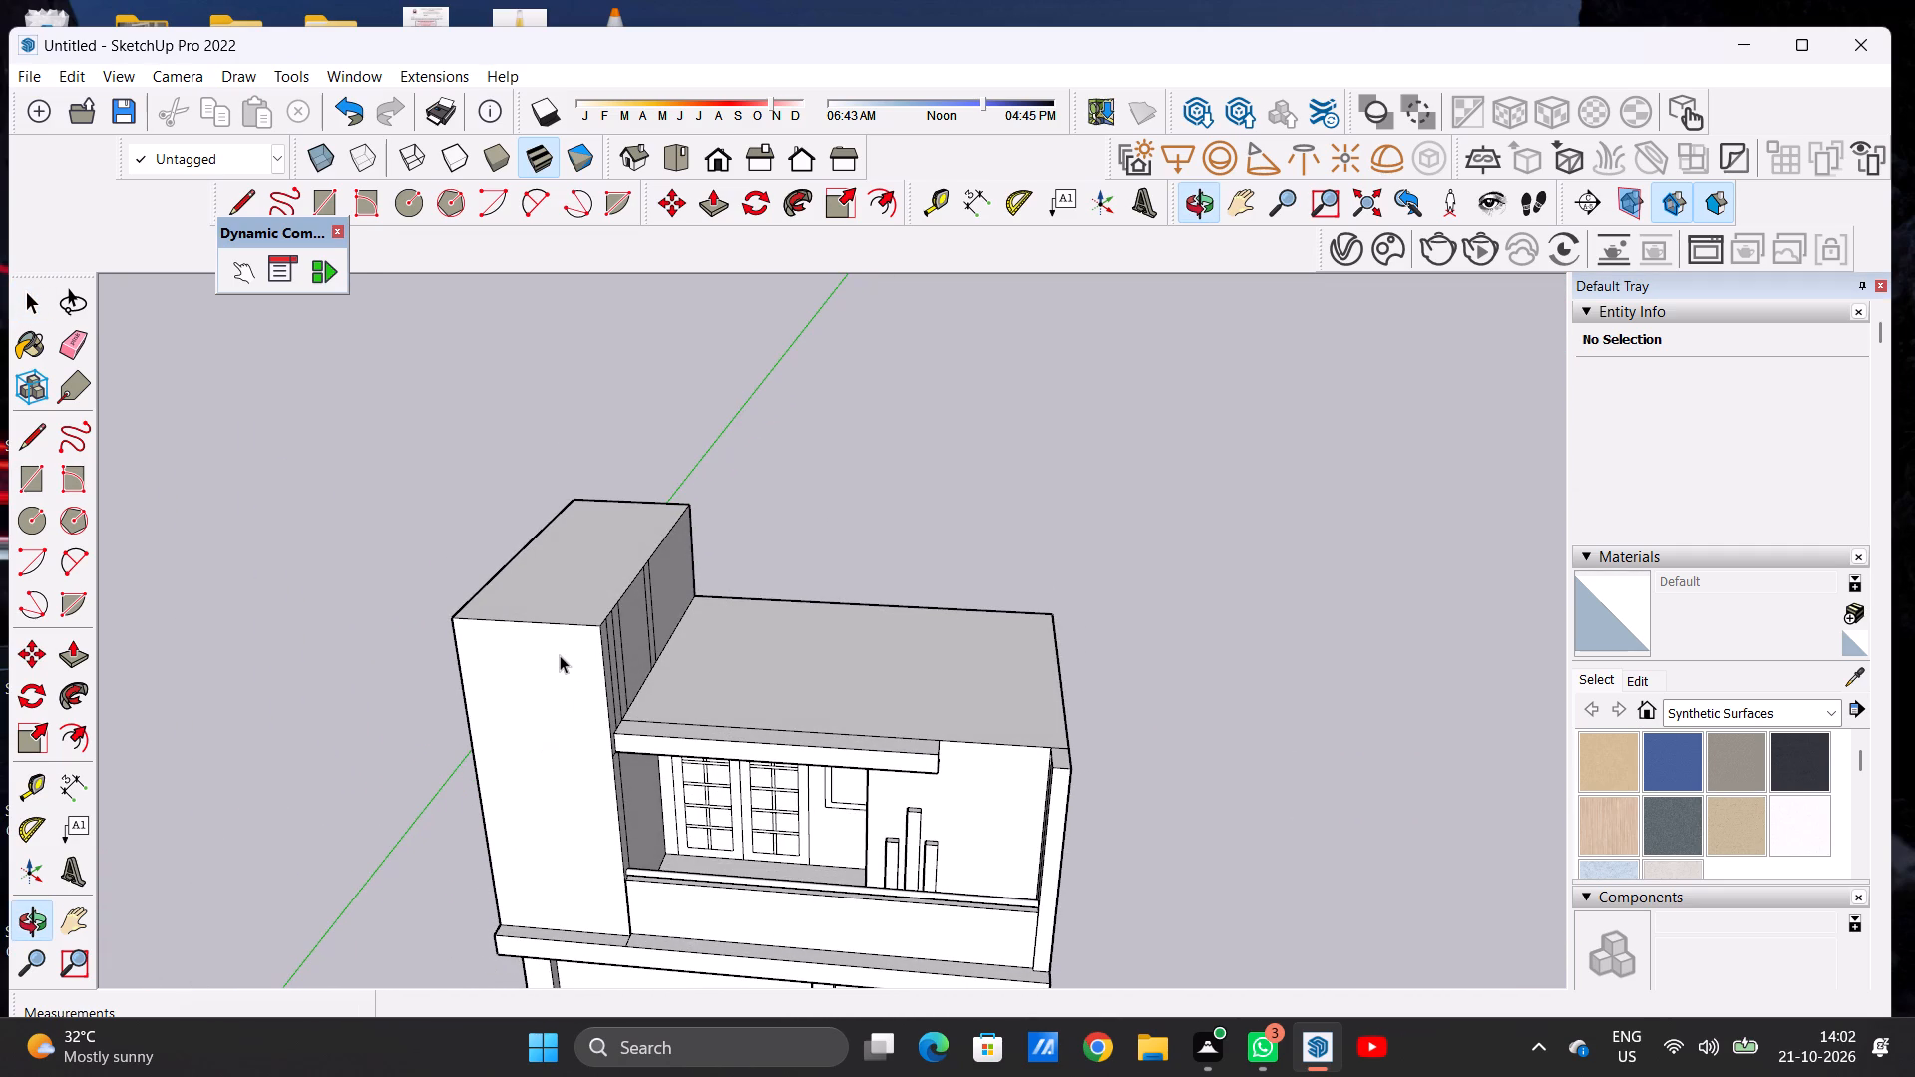
key("p")
left_click(590, 593)
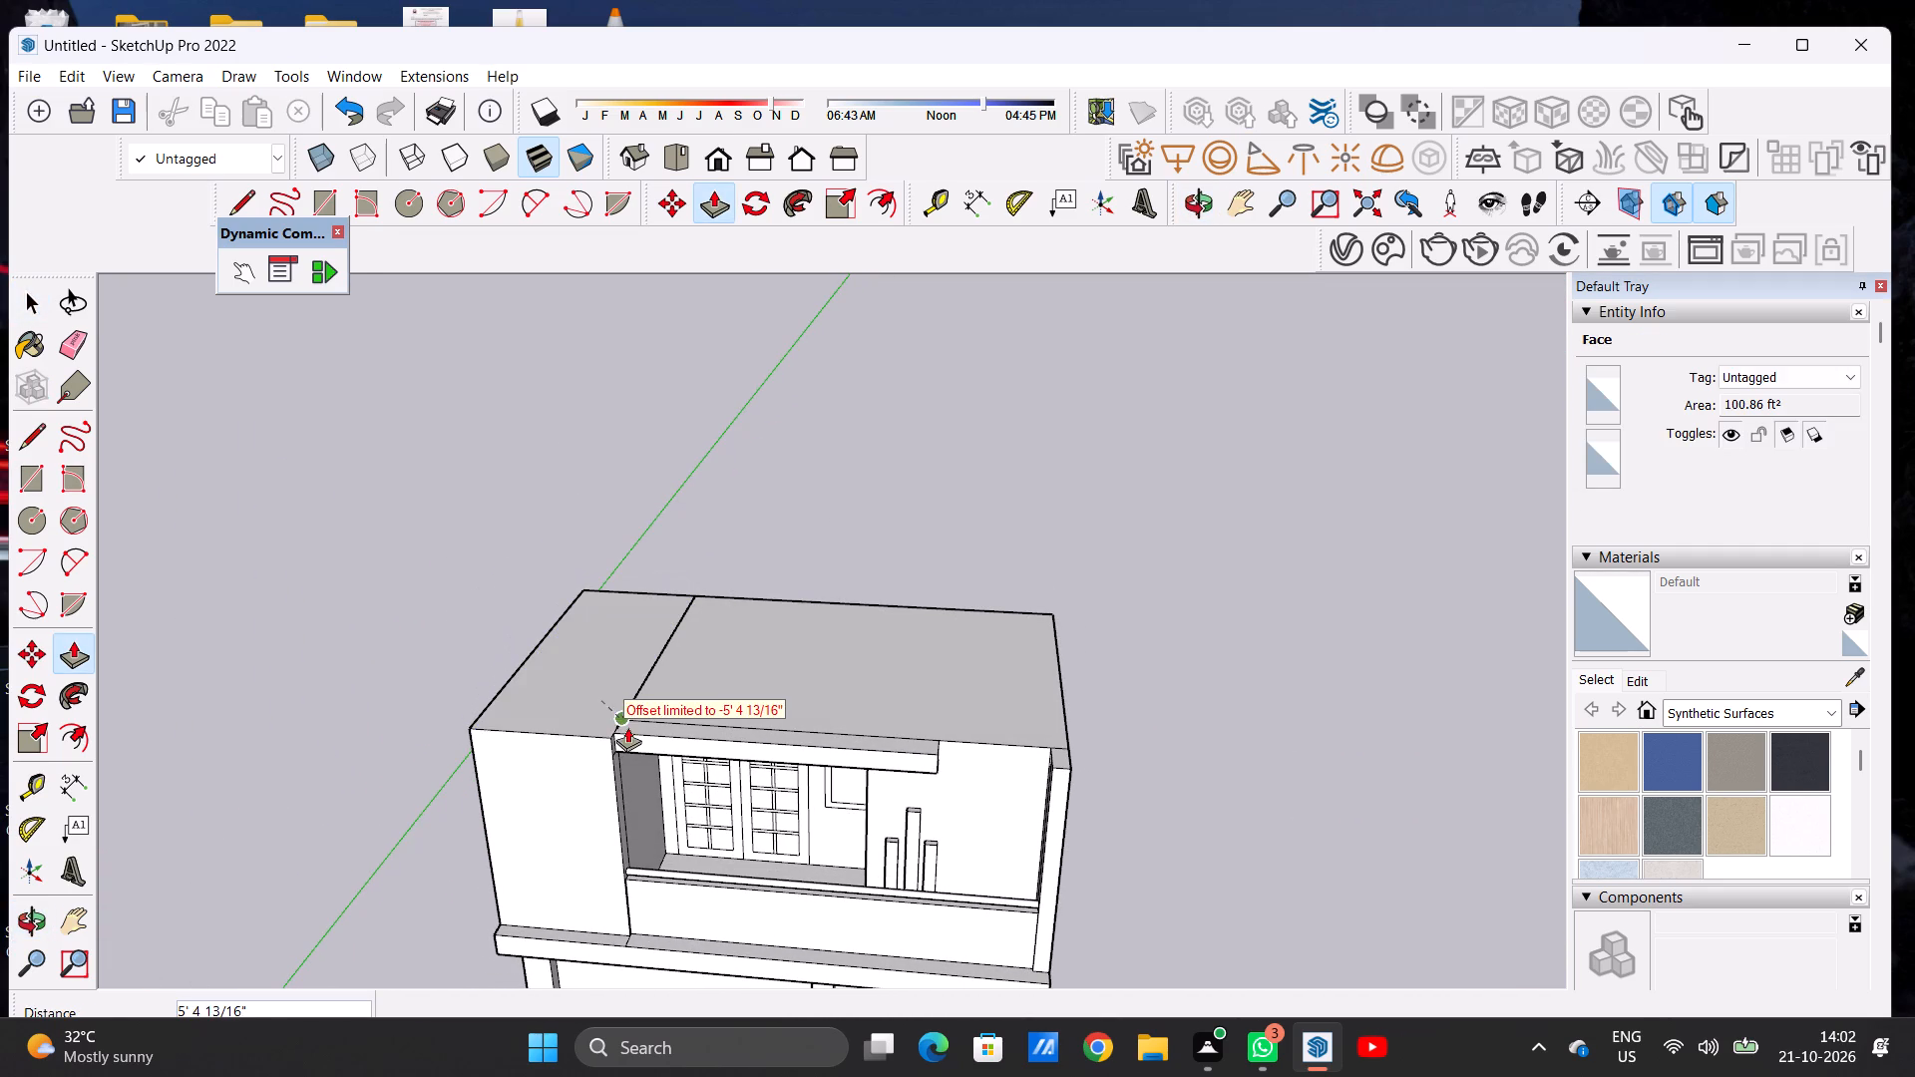
left_click(629, 733)
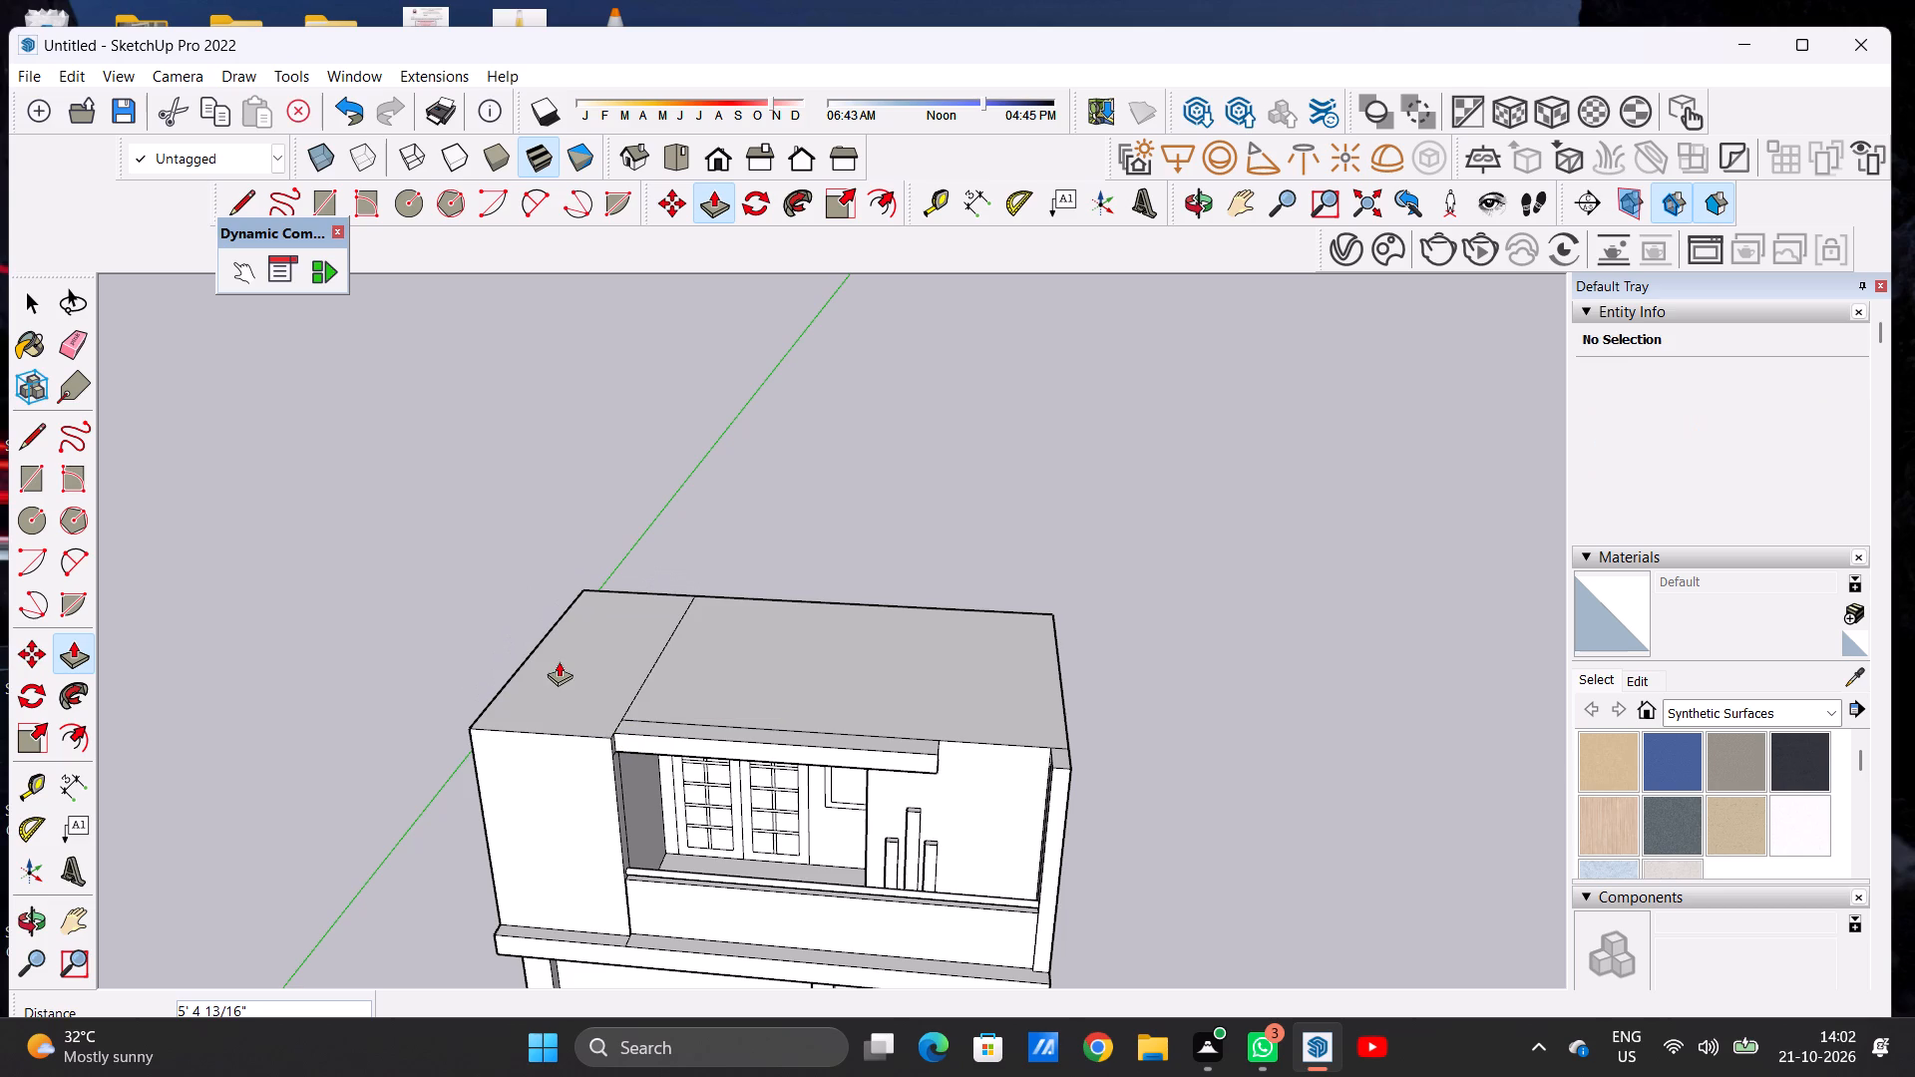
Push/Pull the end block's top face up 10' above the roof slab.
left_click(565, 683)
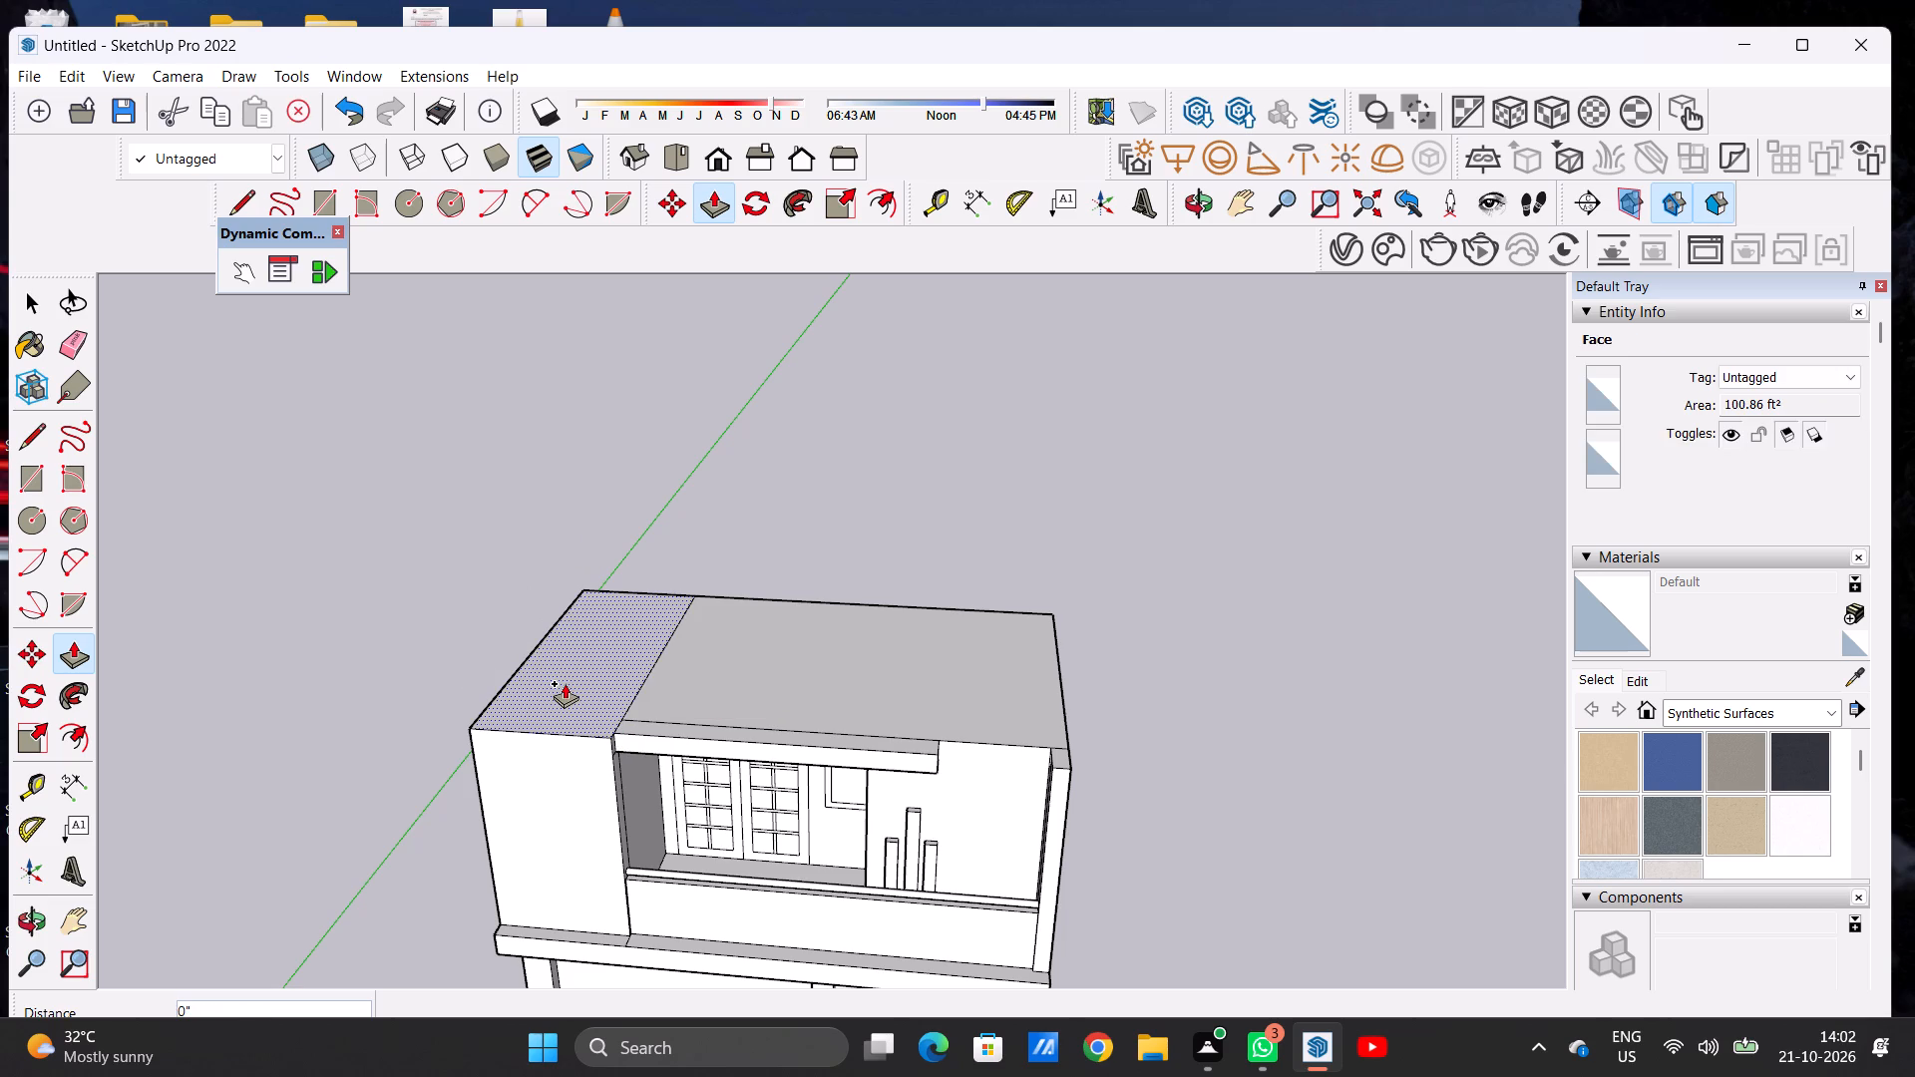
type("10'")
key("Return")
key("space")
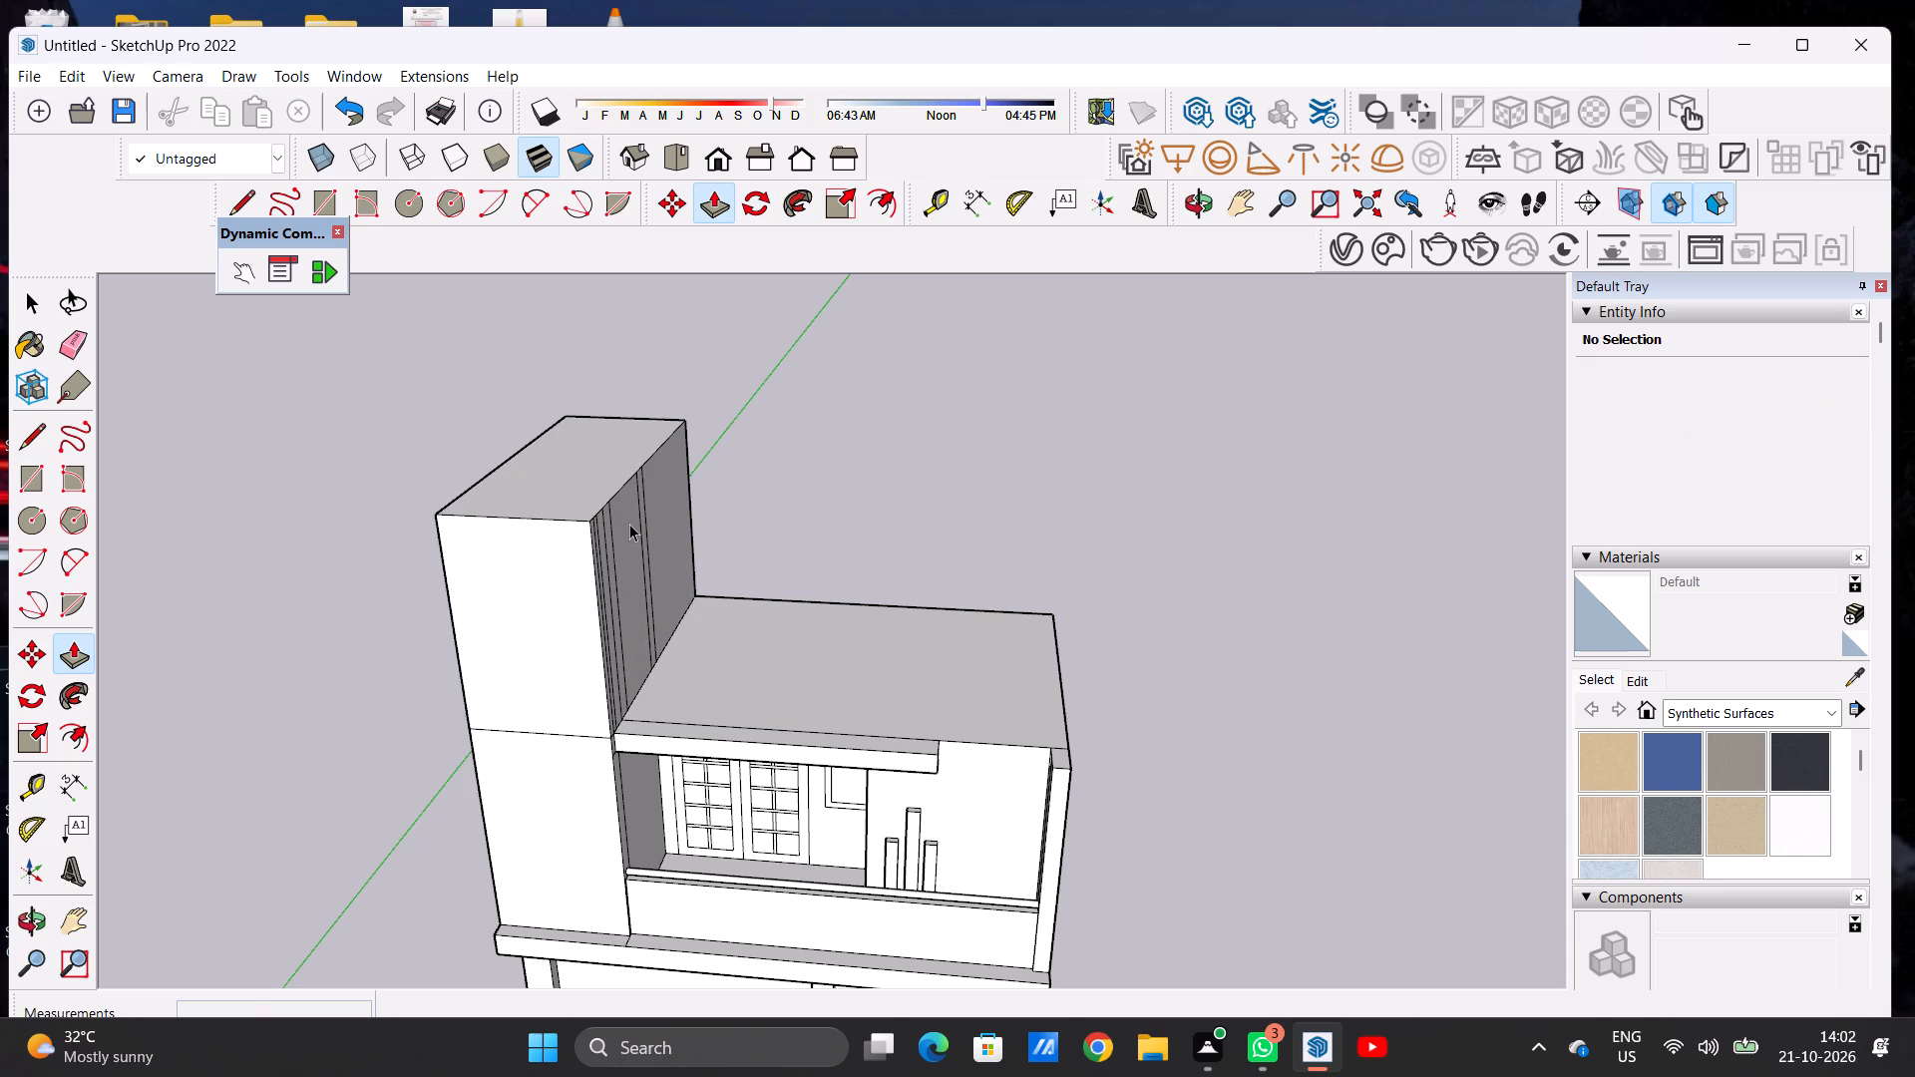
Erase the horizontal seam line across the front face of the raised end block, at roof slab level.
scroll(657, 605, "down", 6)
middle_click_drag(651, 662, 683, 585)
scroll(597, 685, "up", 5)
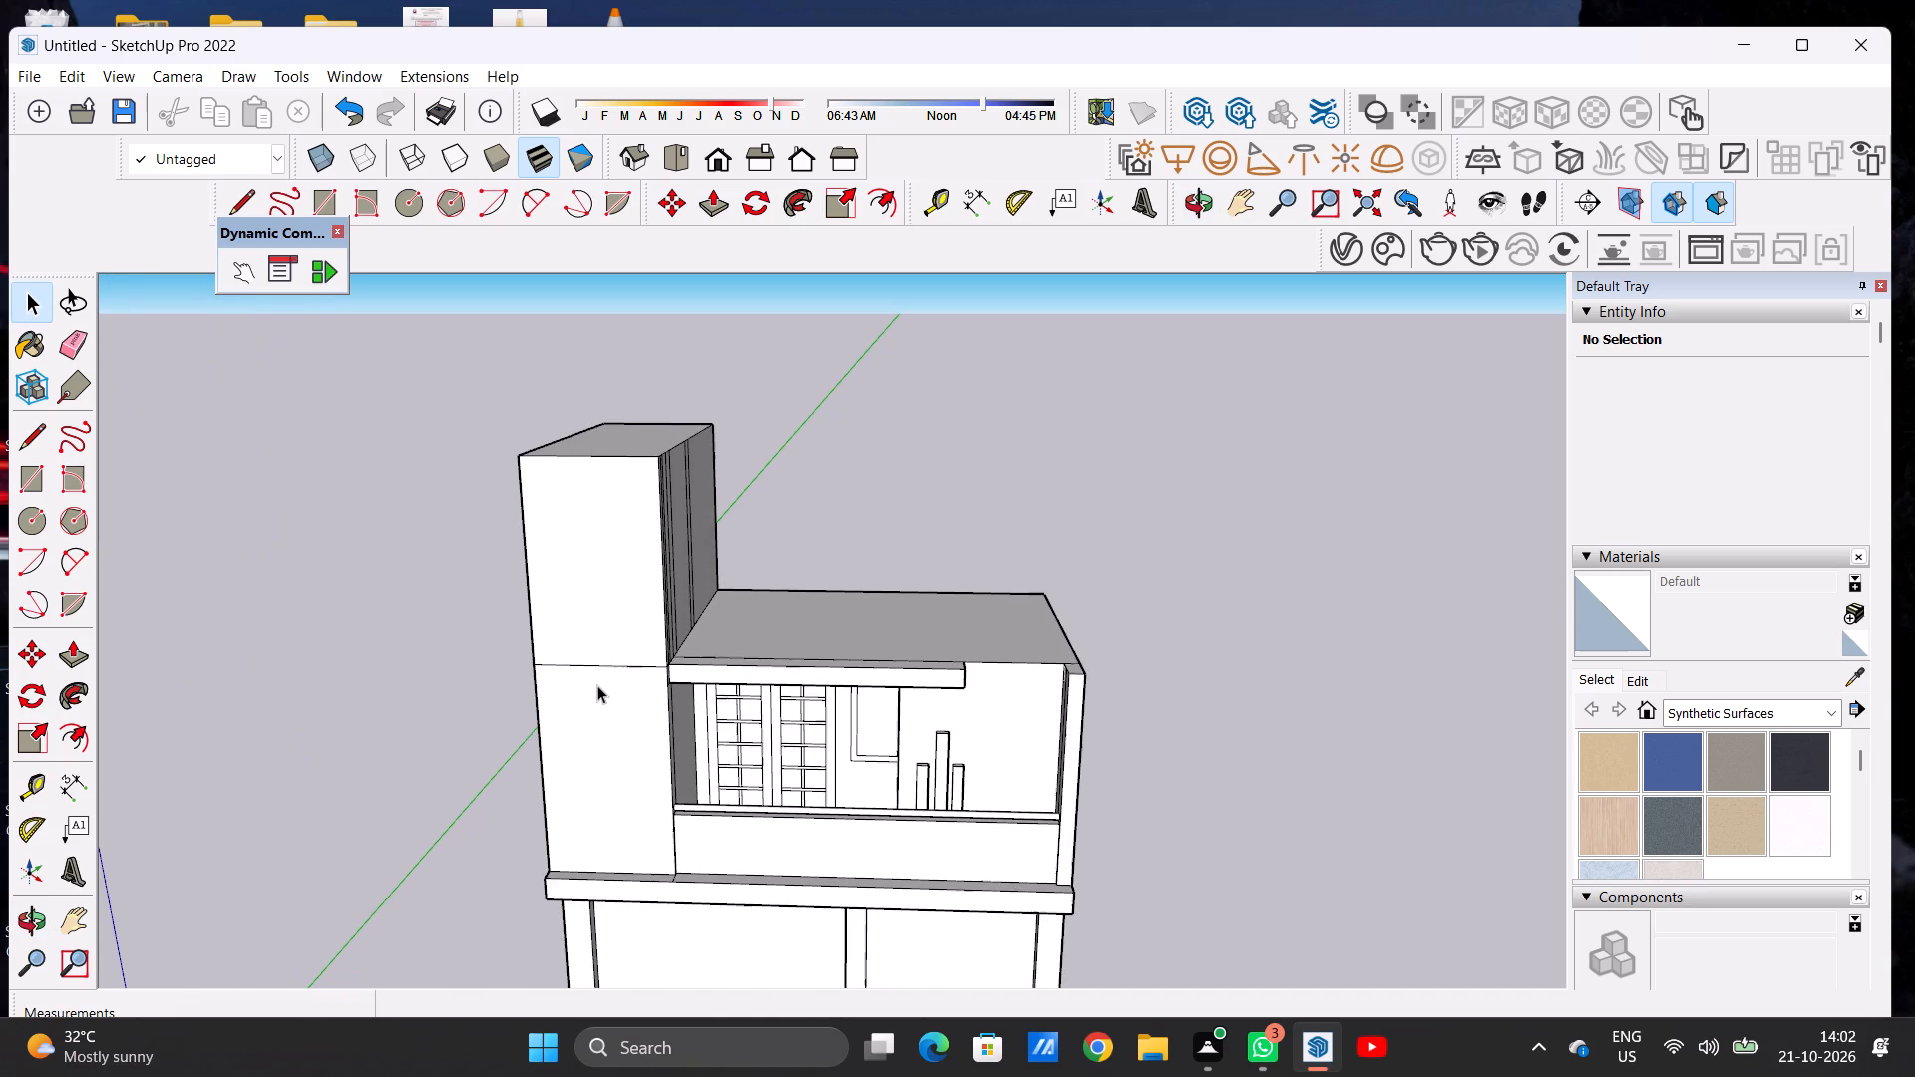
key("e")
left_click(595, 683)
left_click_drag(593, 650, 597, 668)
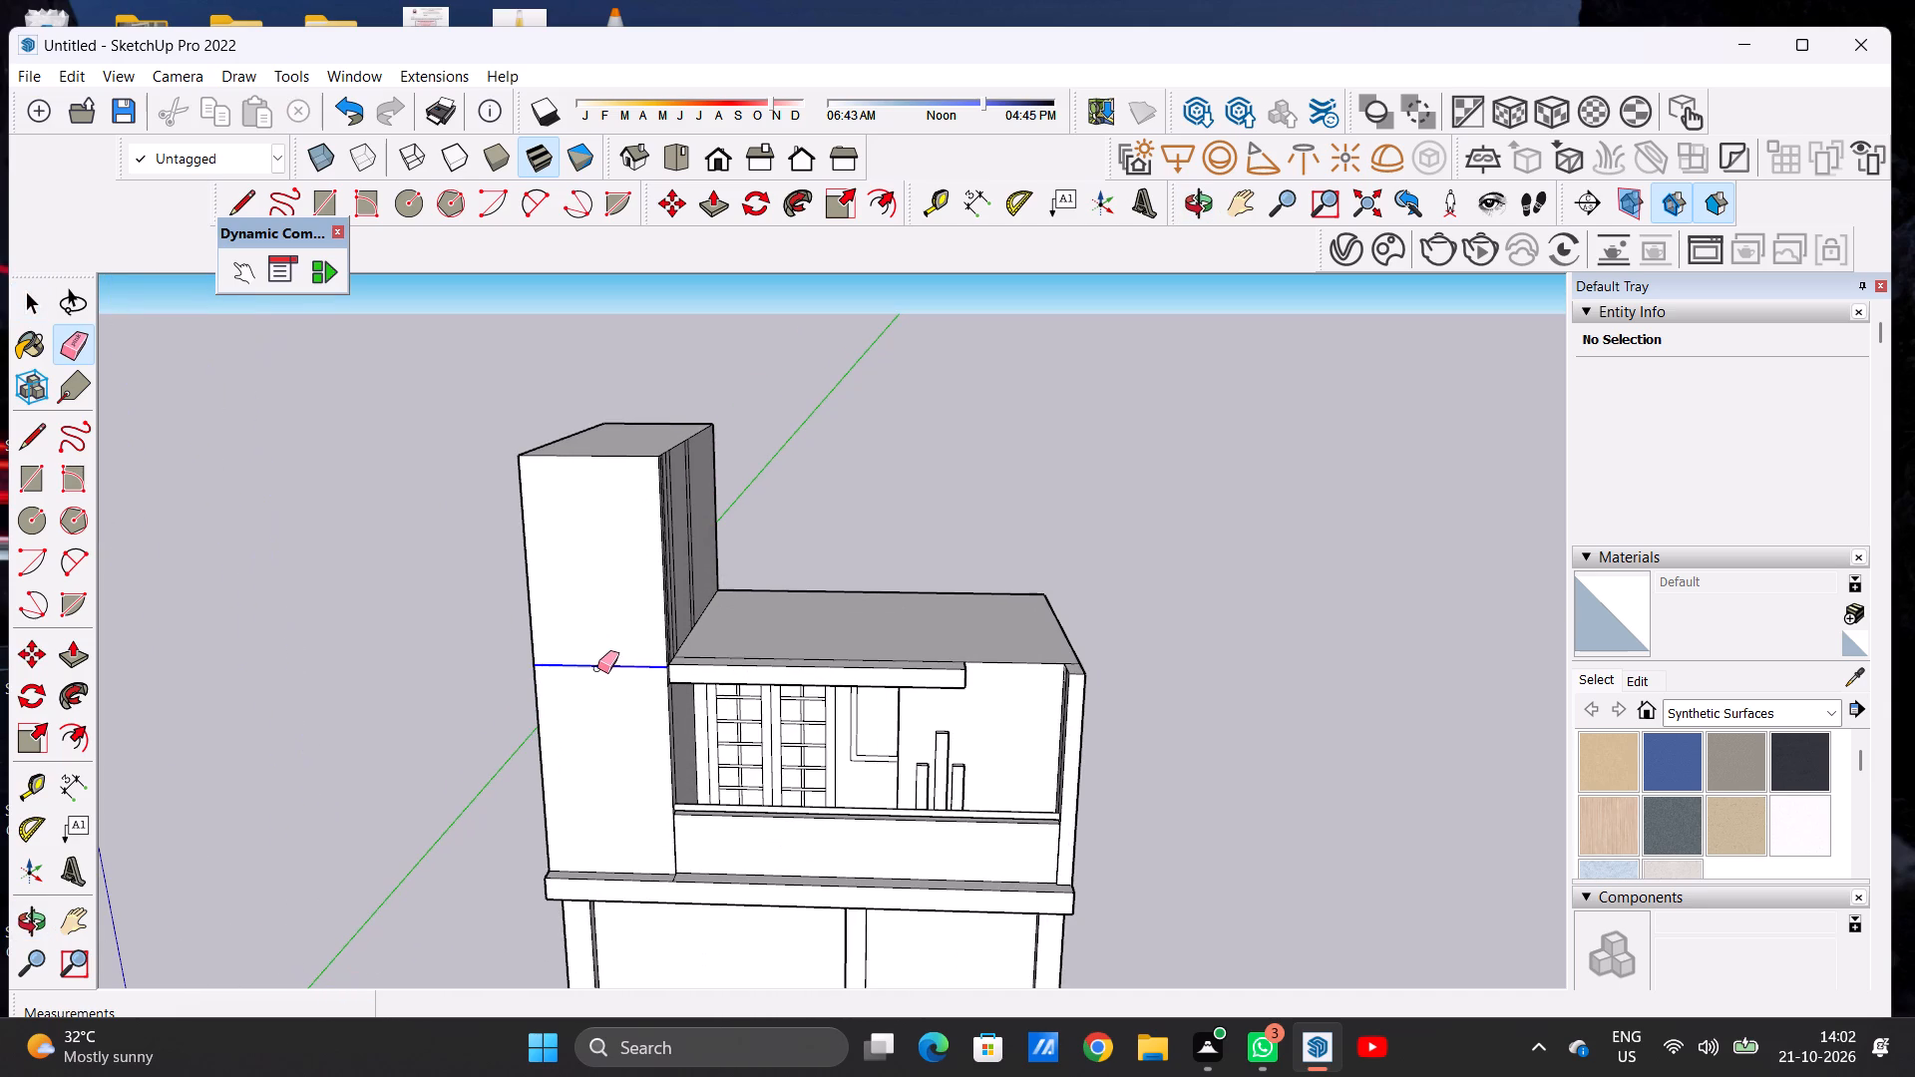
key("space")
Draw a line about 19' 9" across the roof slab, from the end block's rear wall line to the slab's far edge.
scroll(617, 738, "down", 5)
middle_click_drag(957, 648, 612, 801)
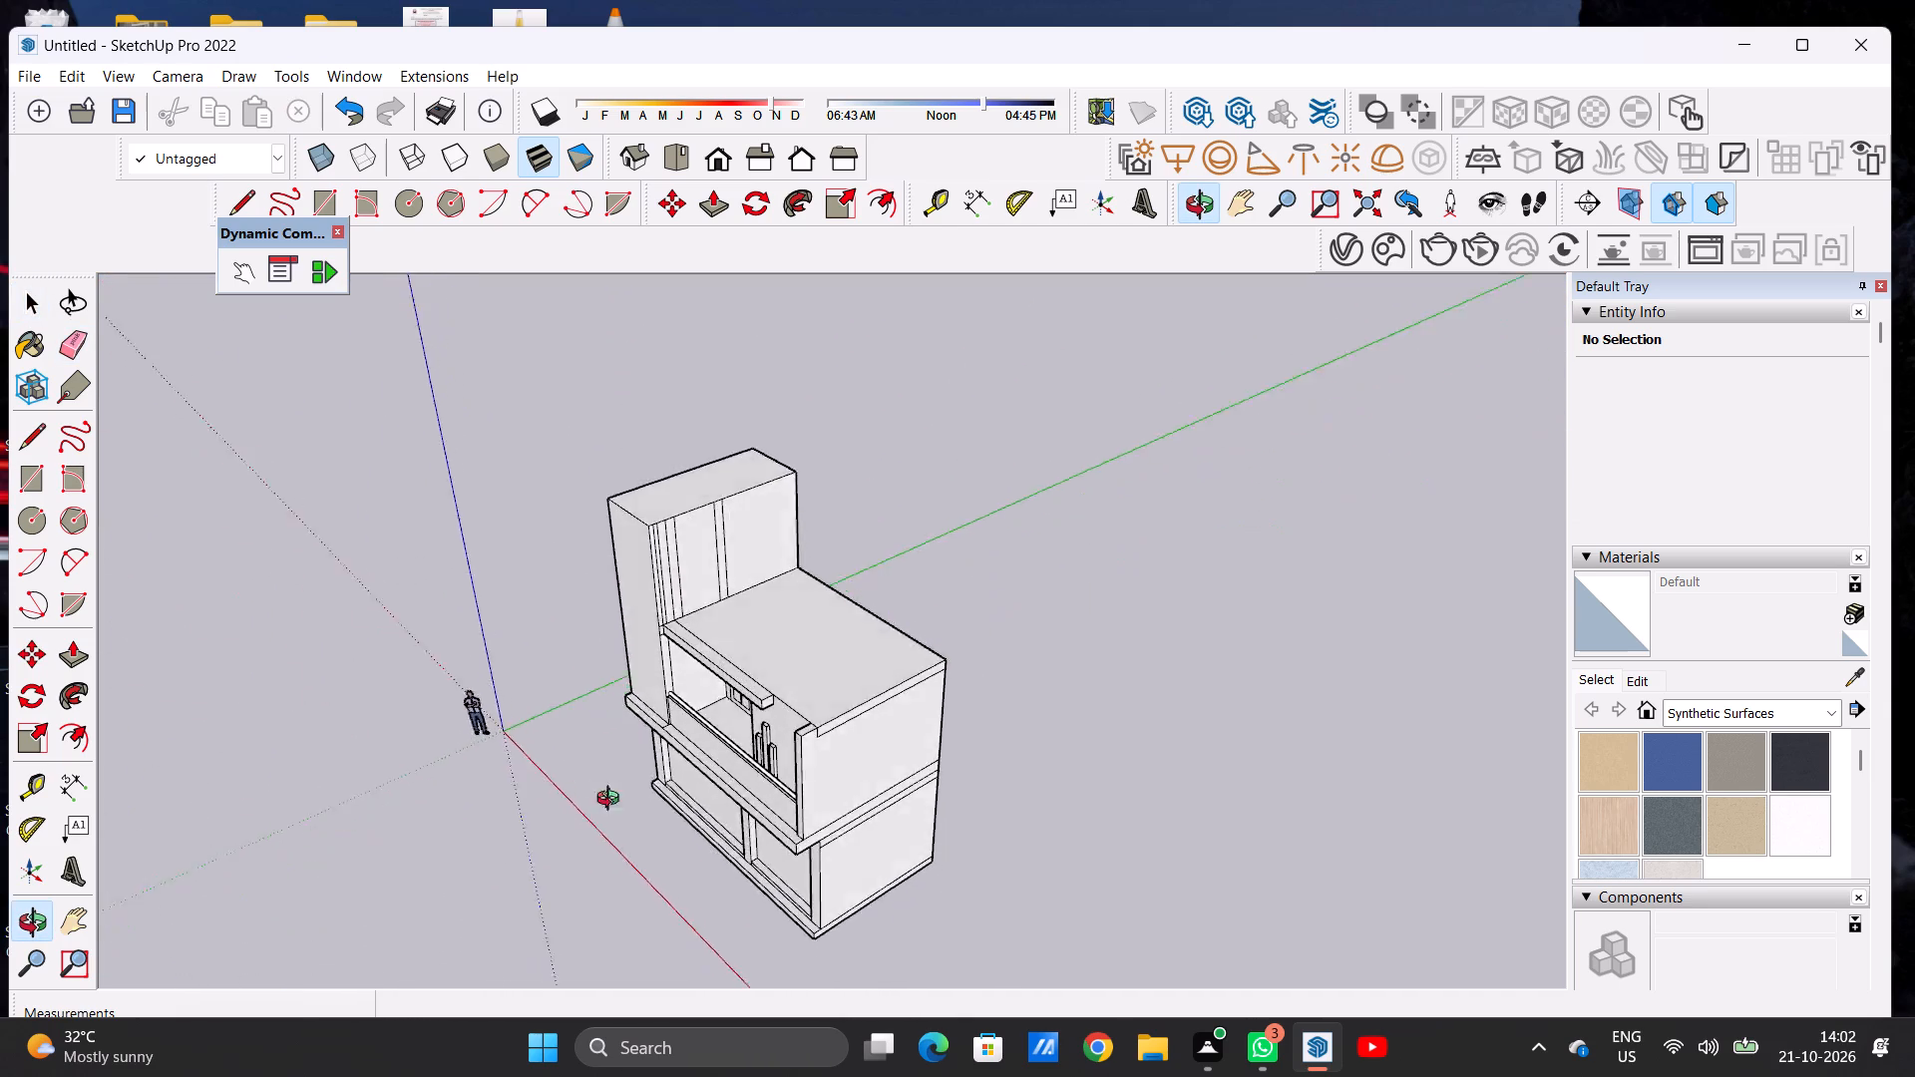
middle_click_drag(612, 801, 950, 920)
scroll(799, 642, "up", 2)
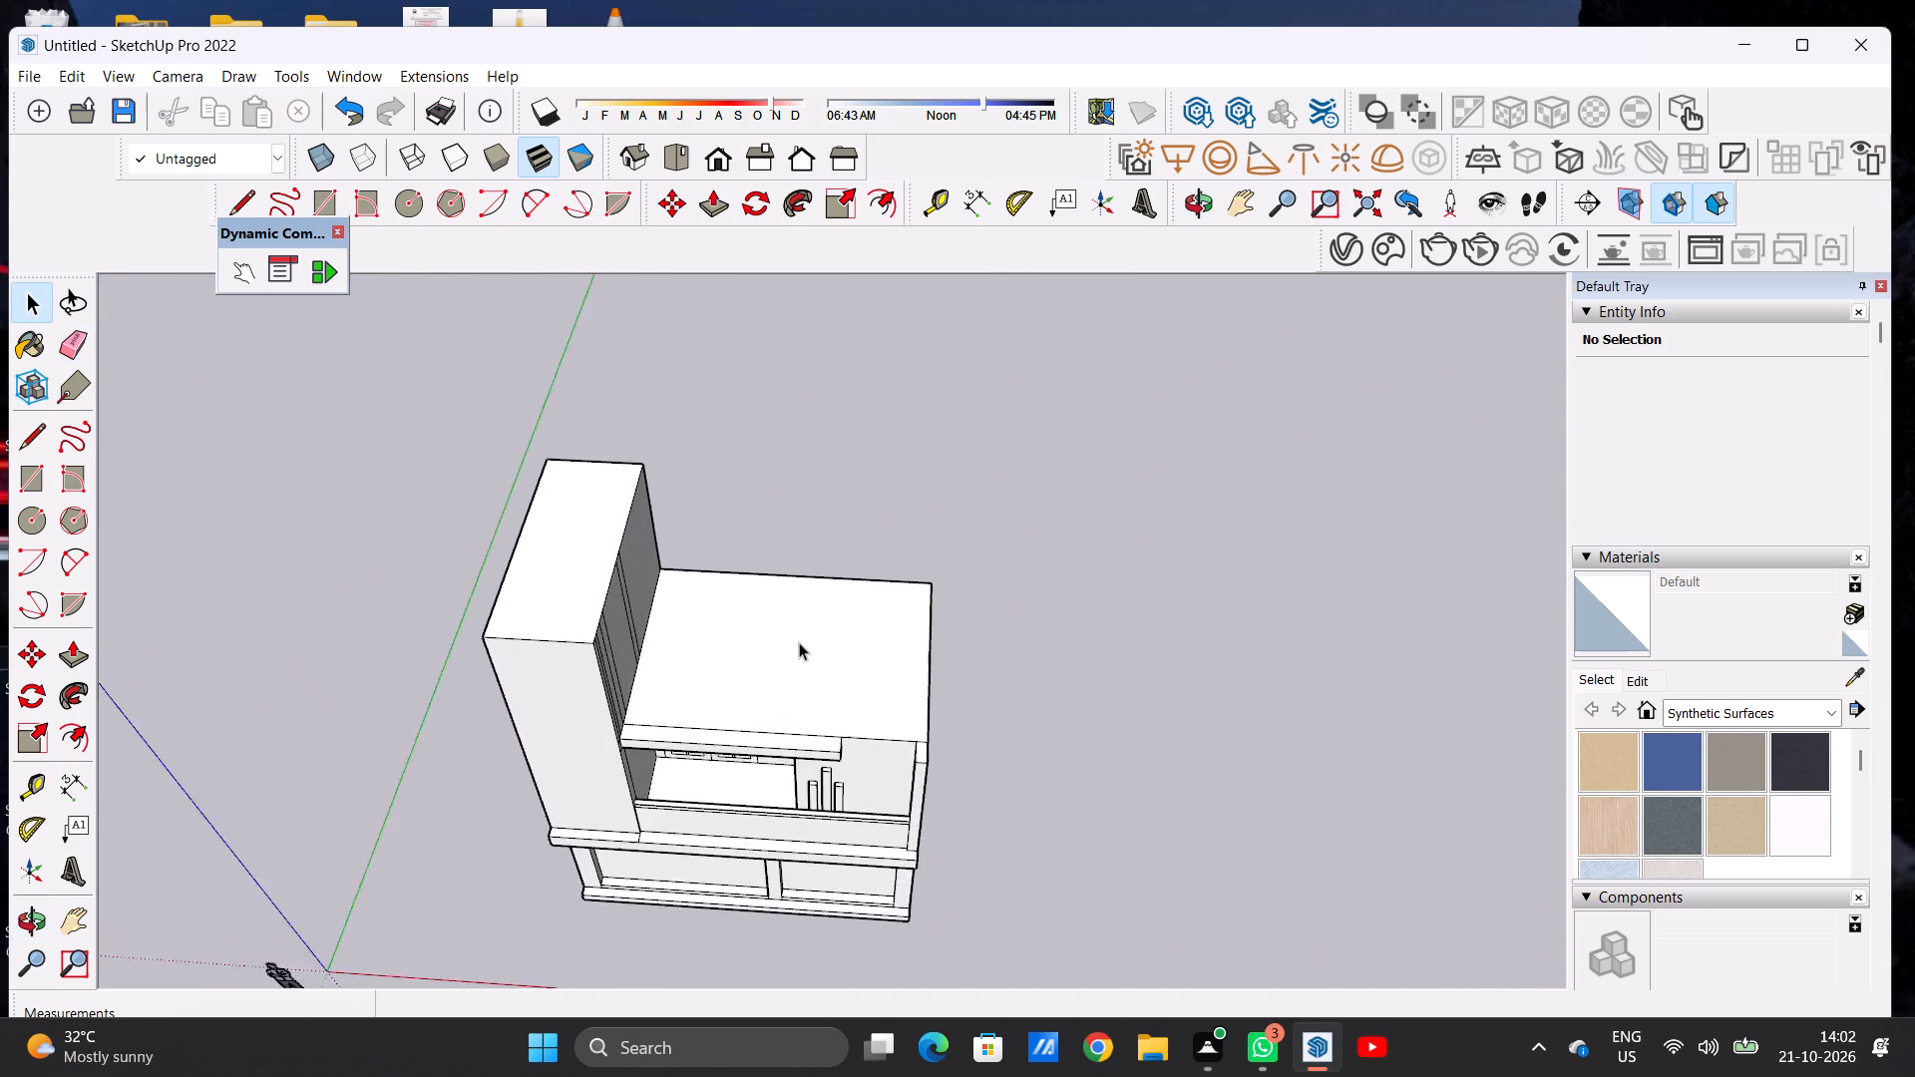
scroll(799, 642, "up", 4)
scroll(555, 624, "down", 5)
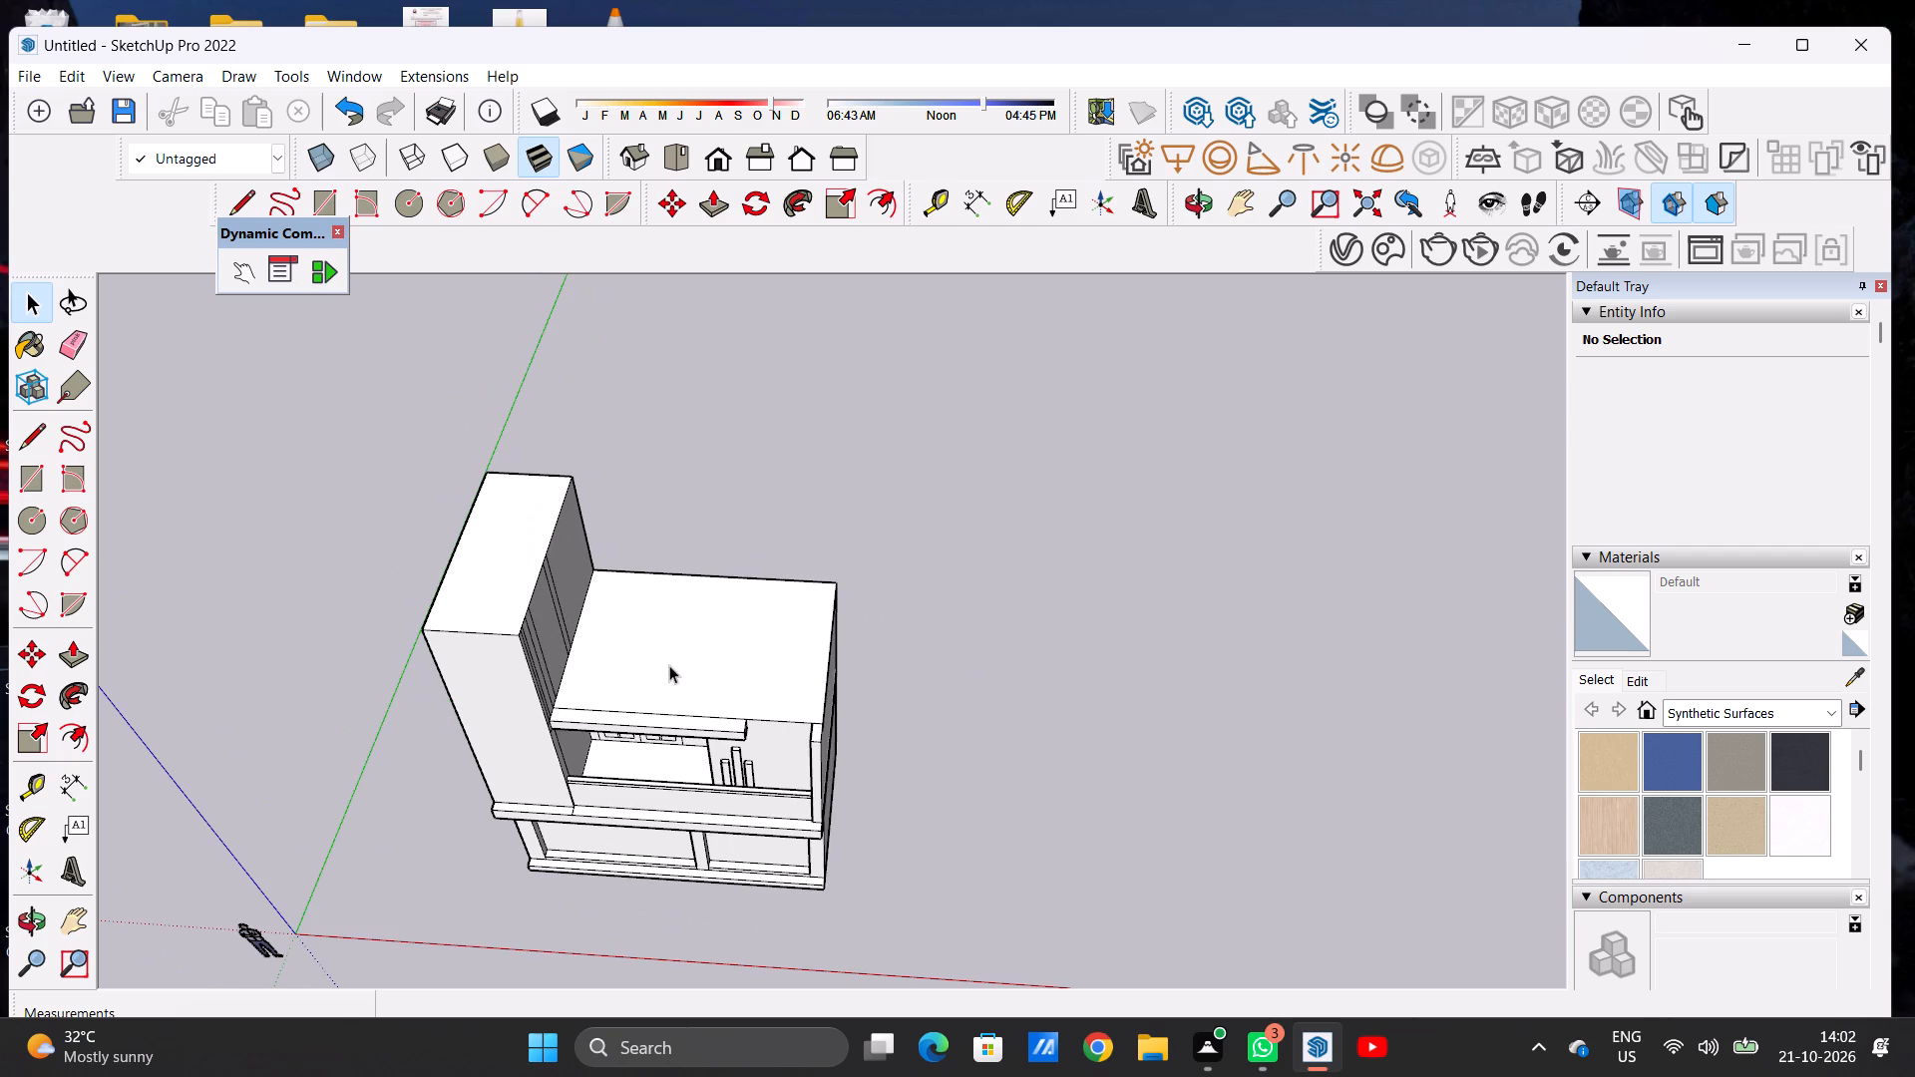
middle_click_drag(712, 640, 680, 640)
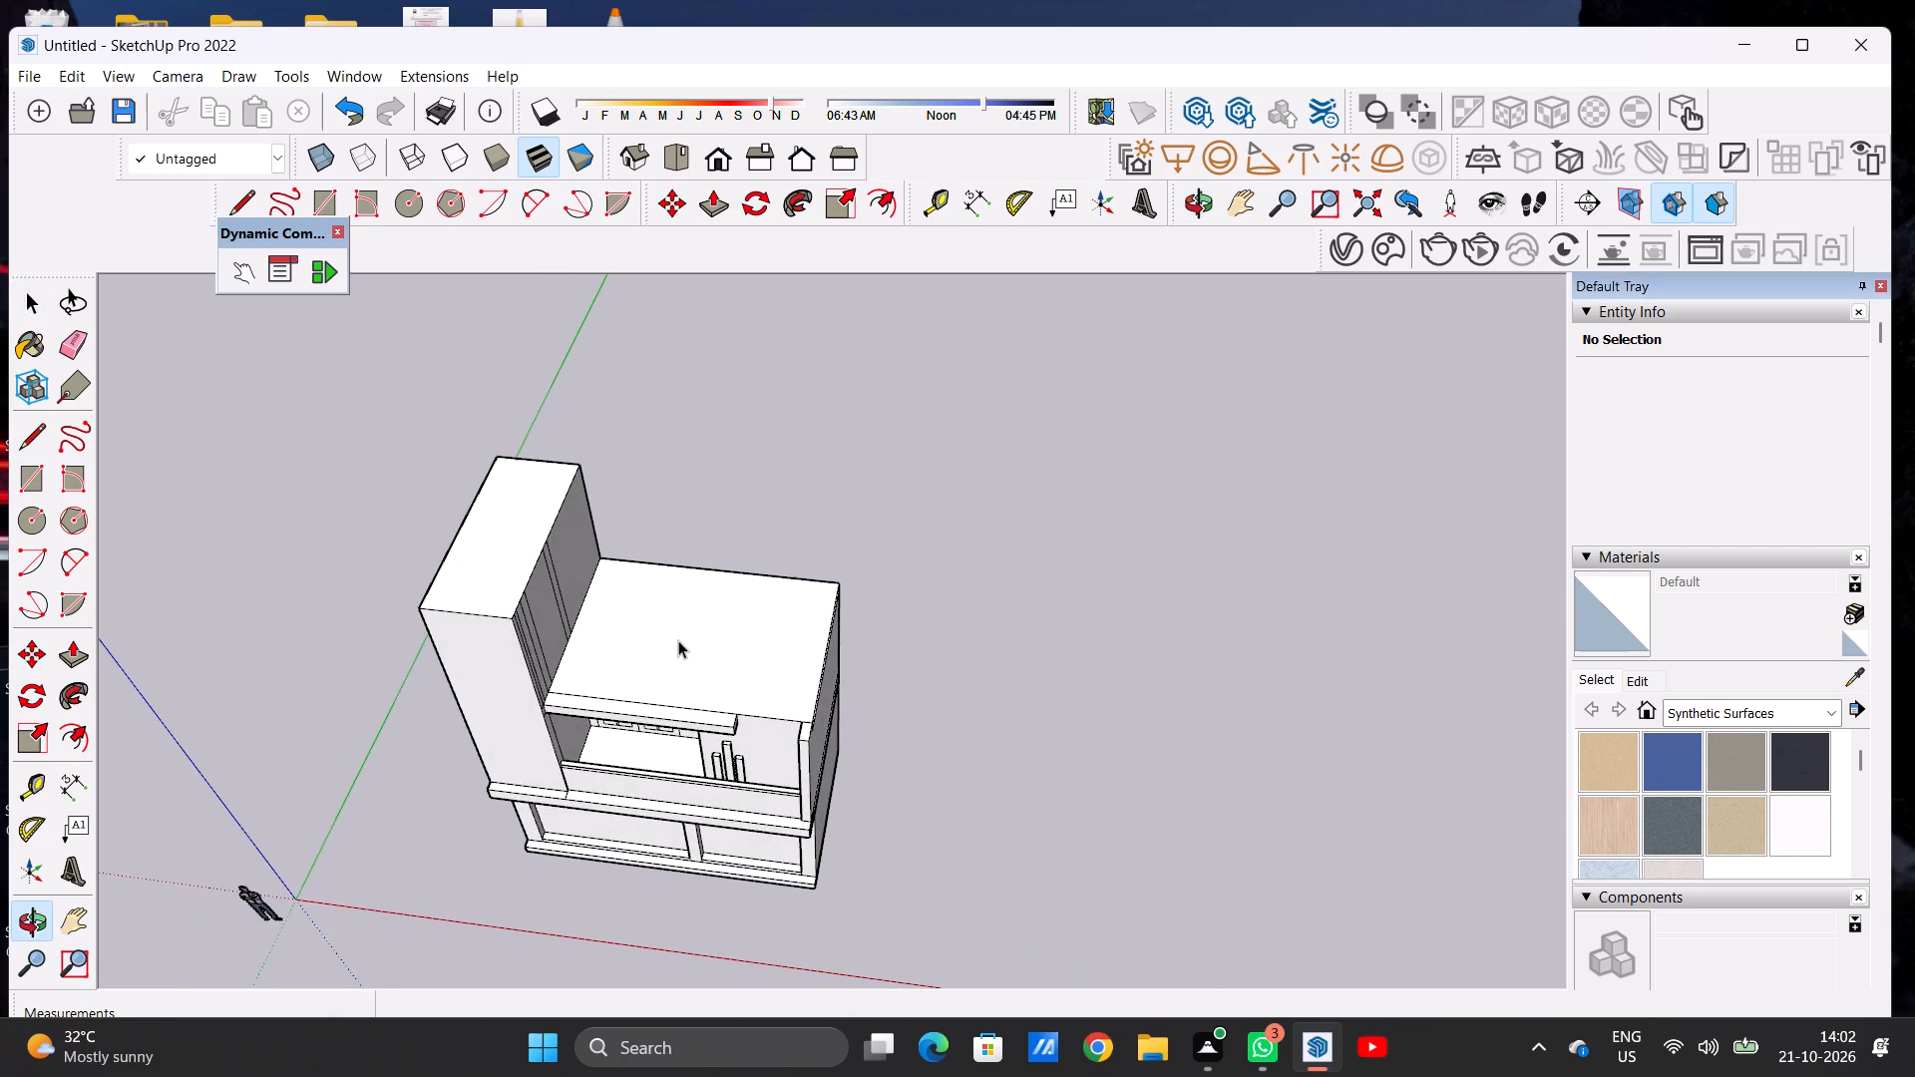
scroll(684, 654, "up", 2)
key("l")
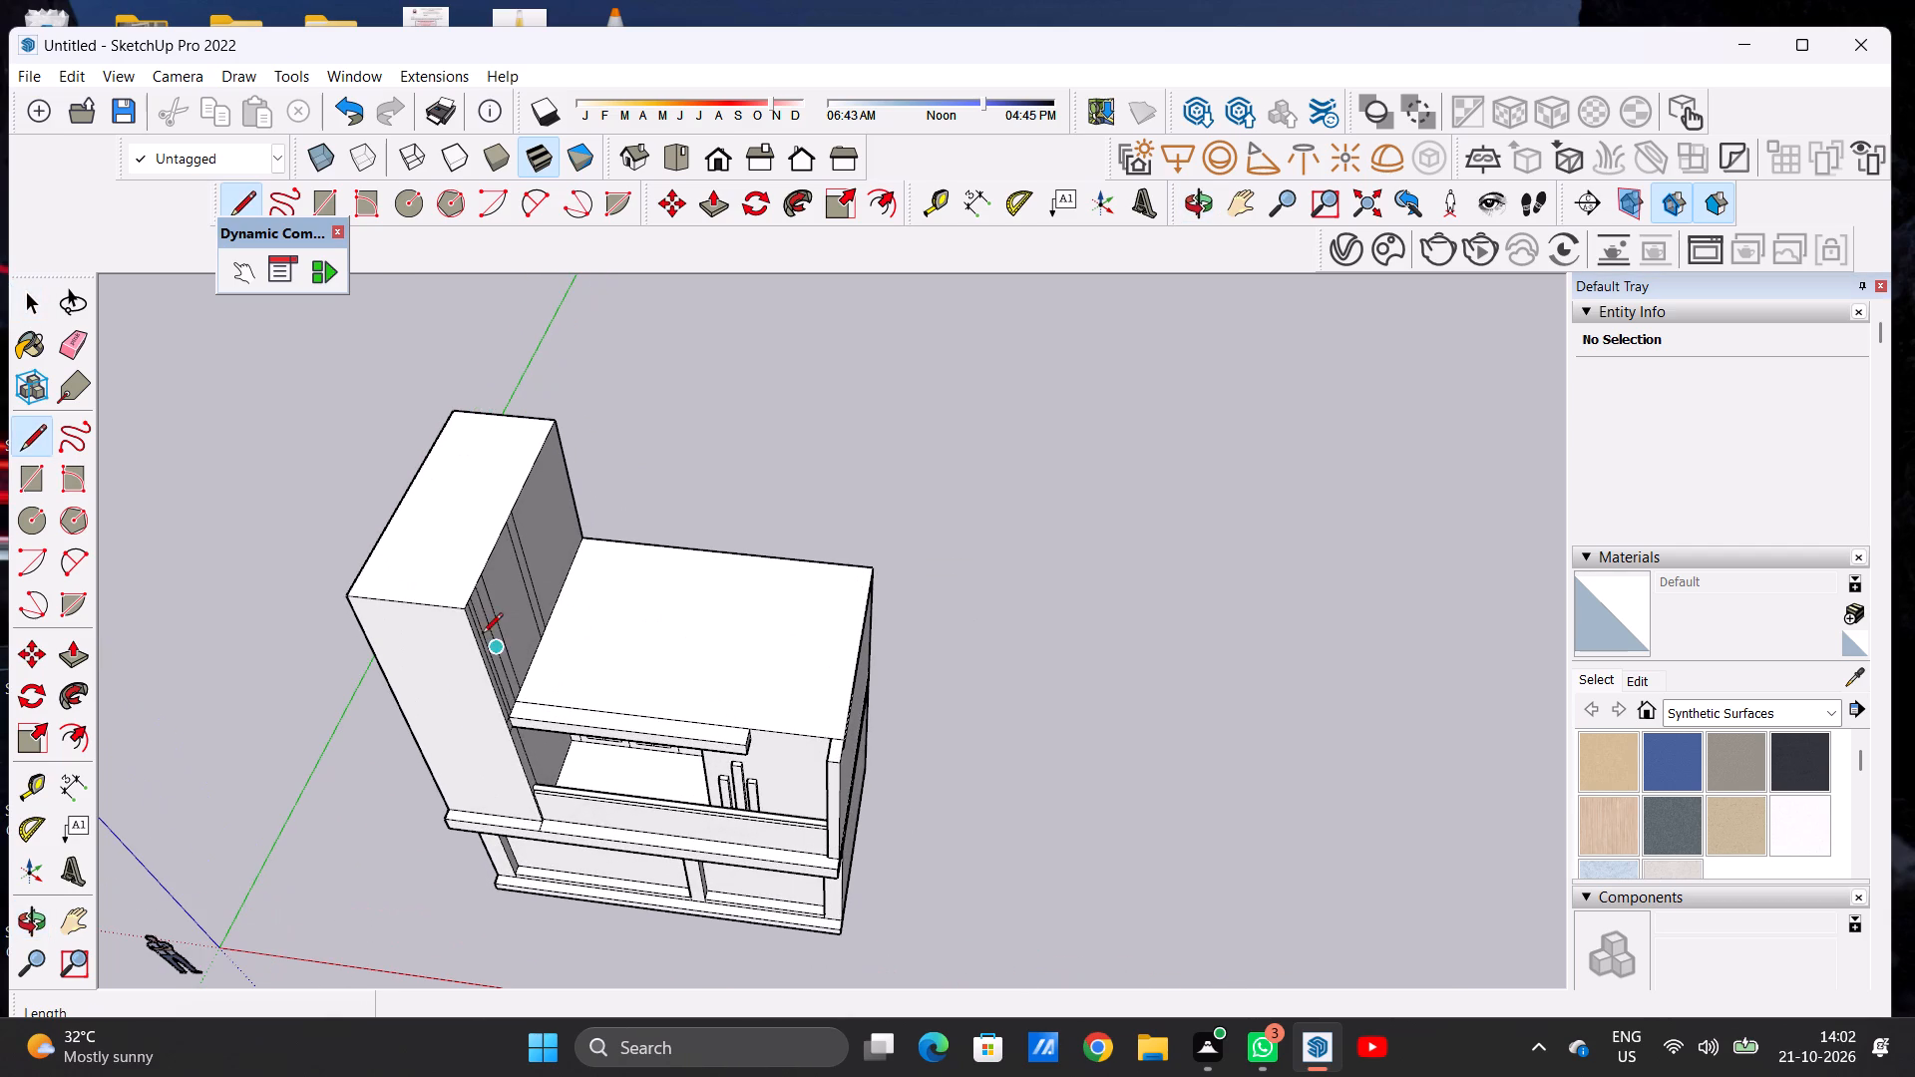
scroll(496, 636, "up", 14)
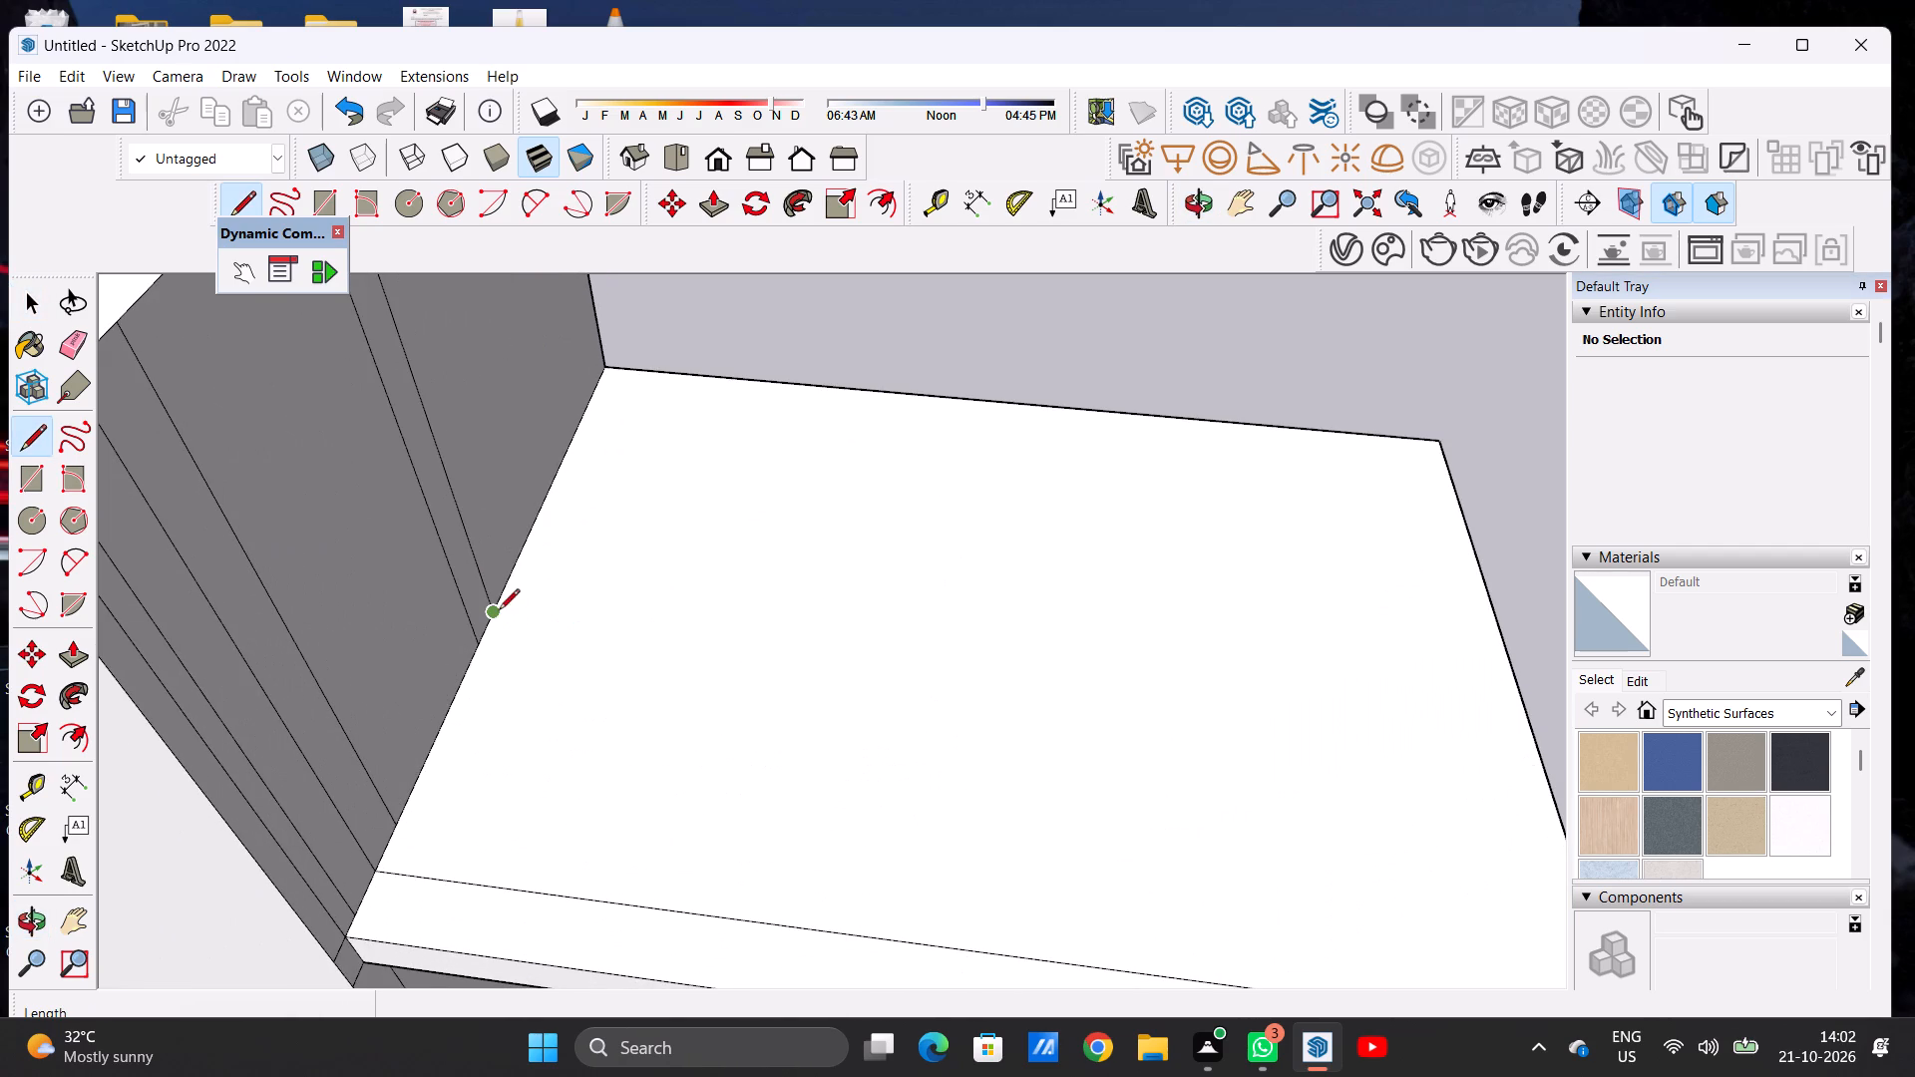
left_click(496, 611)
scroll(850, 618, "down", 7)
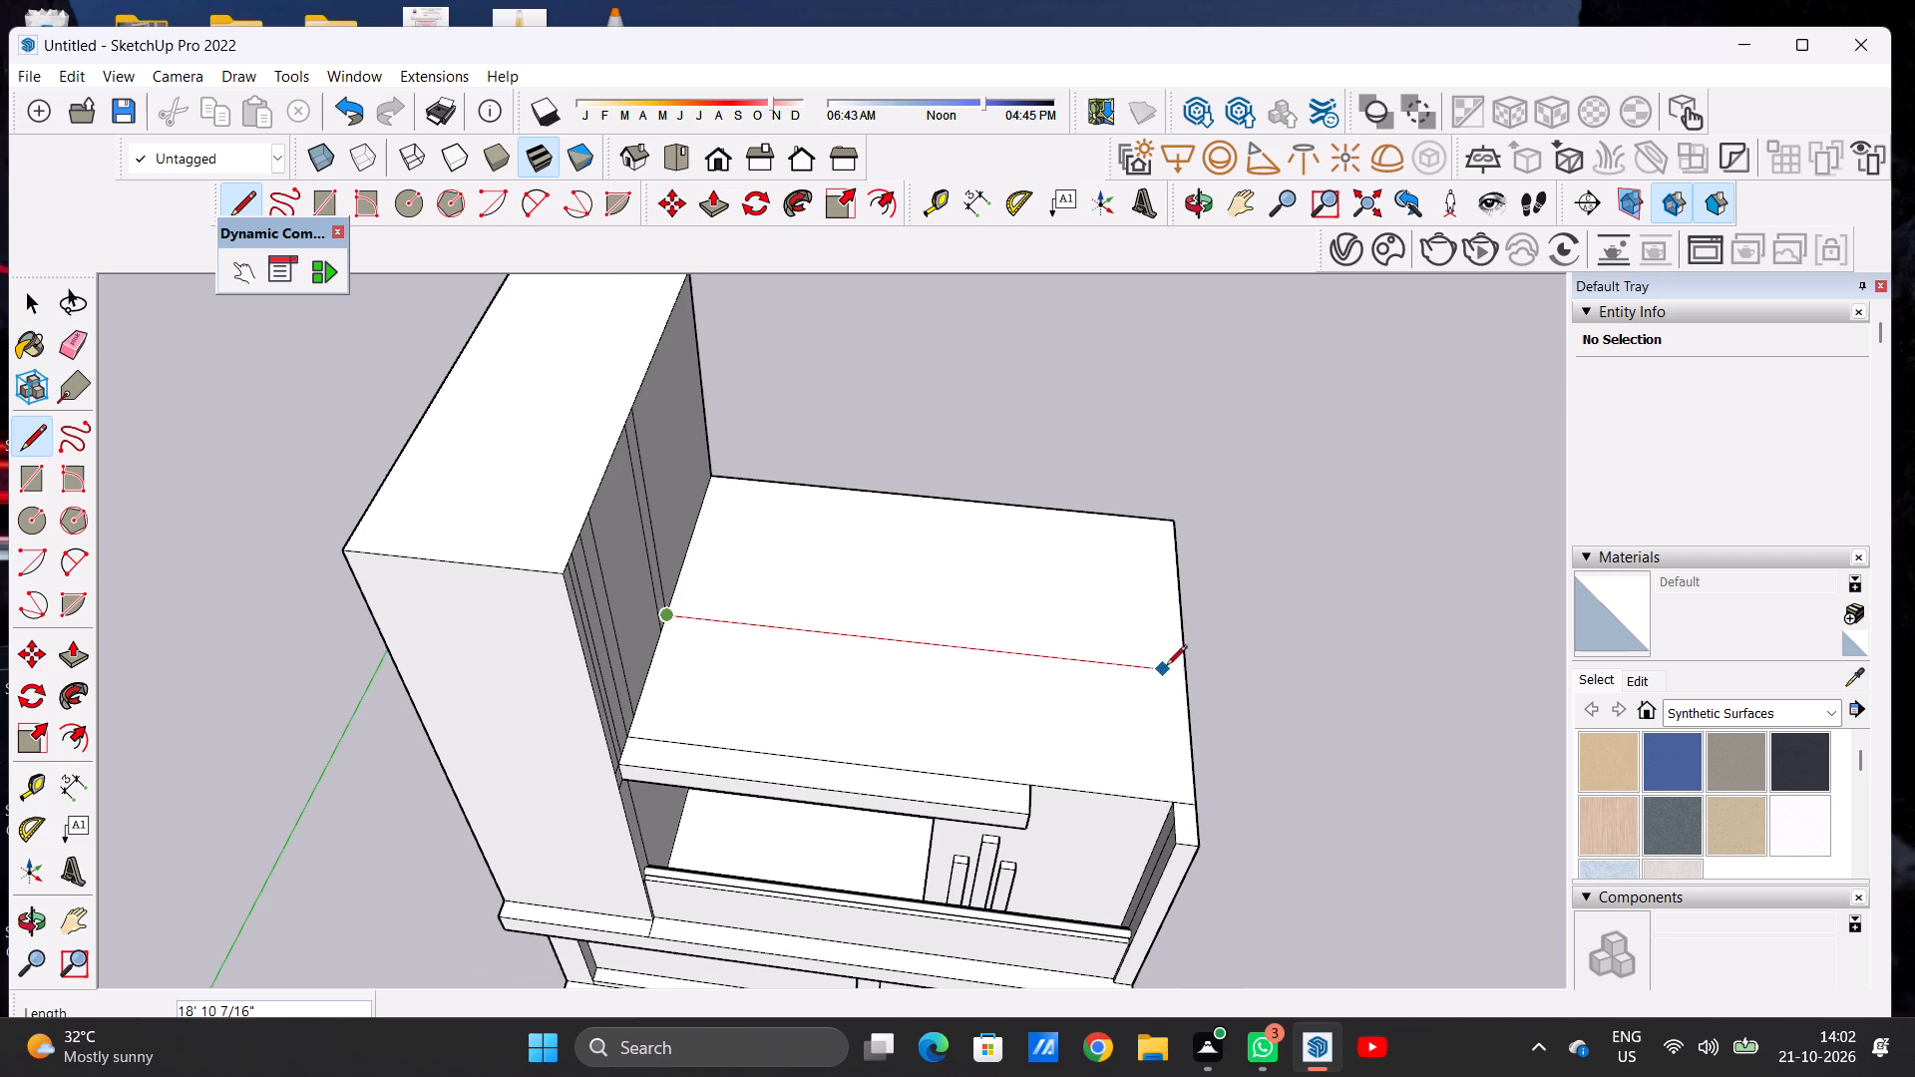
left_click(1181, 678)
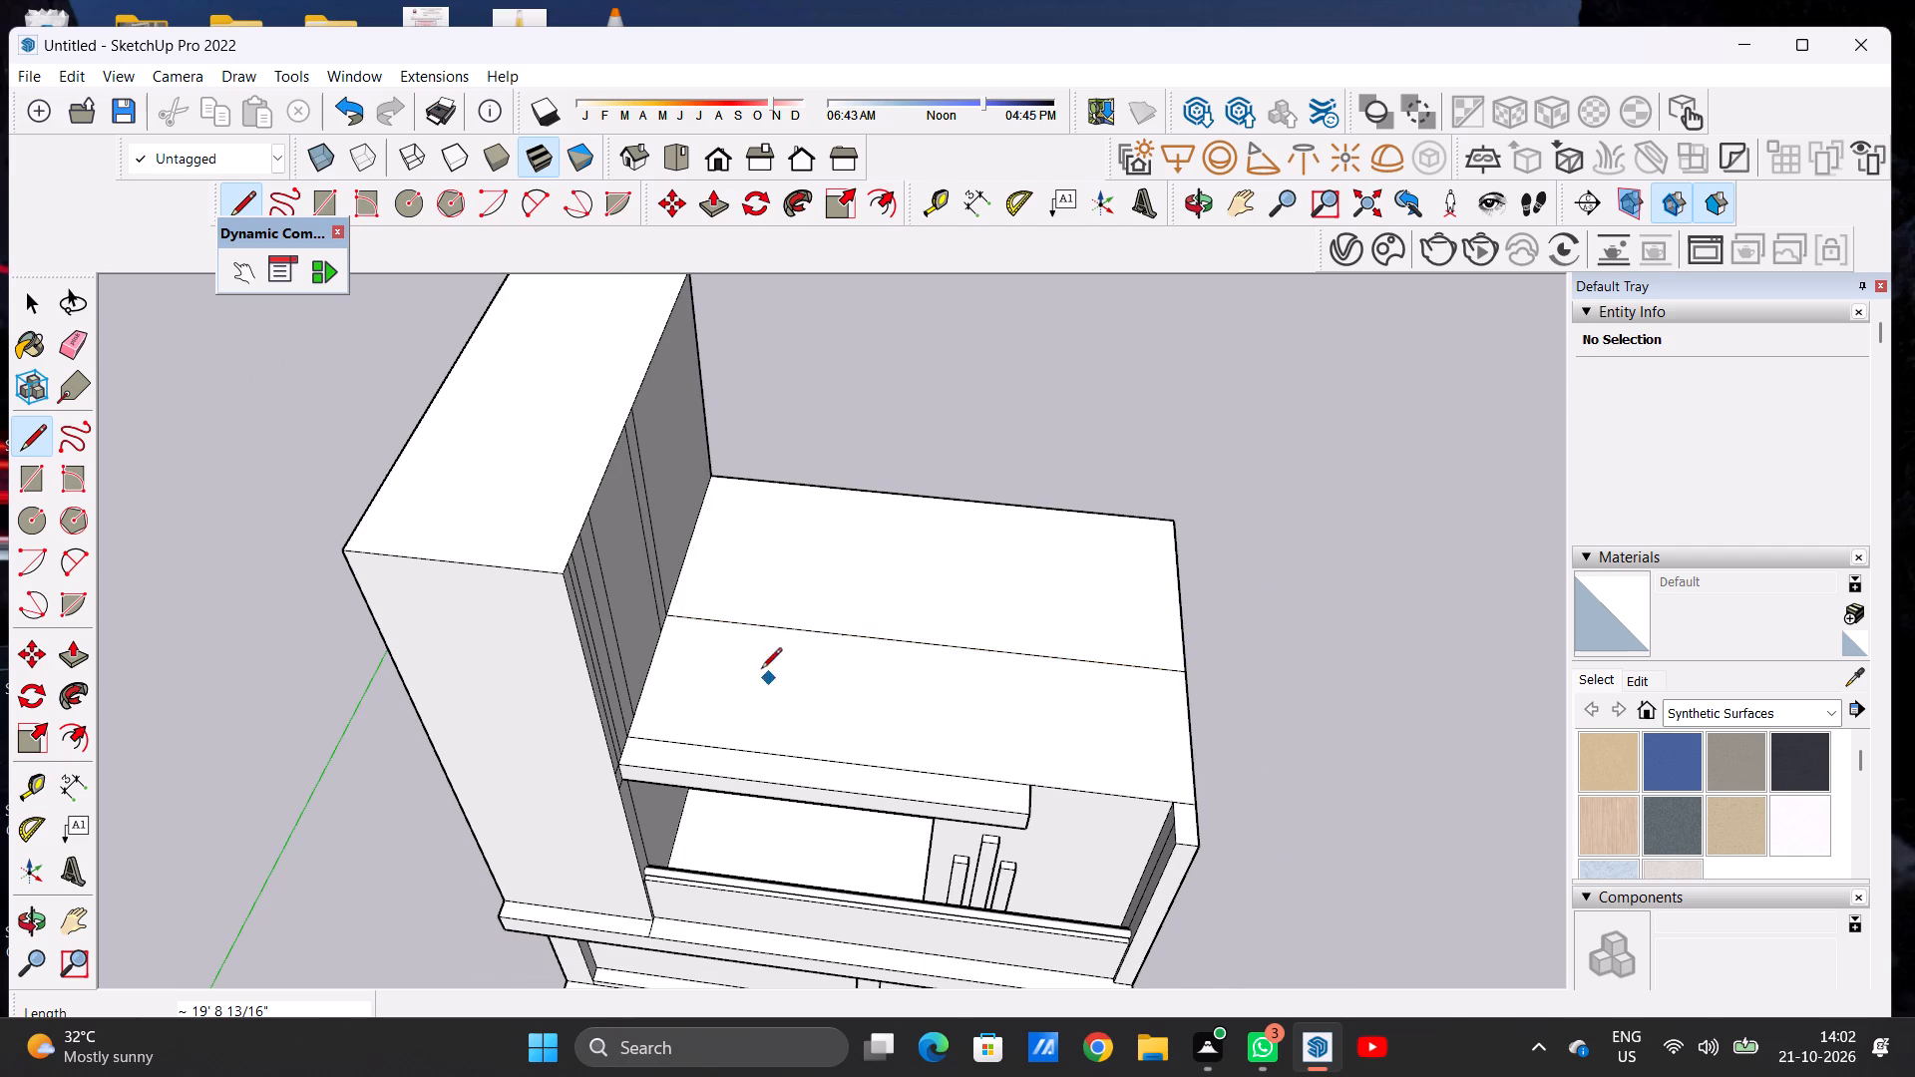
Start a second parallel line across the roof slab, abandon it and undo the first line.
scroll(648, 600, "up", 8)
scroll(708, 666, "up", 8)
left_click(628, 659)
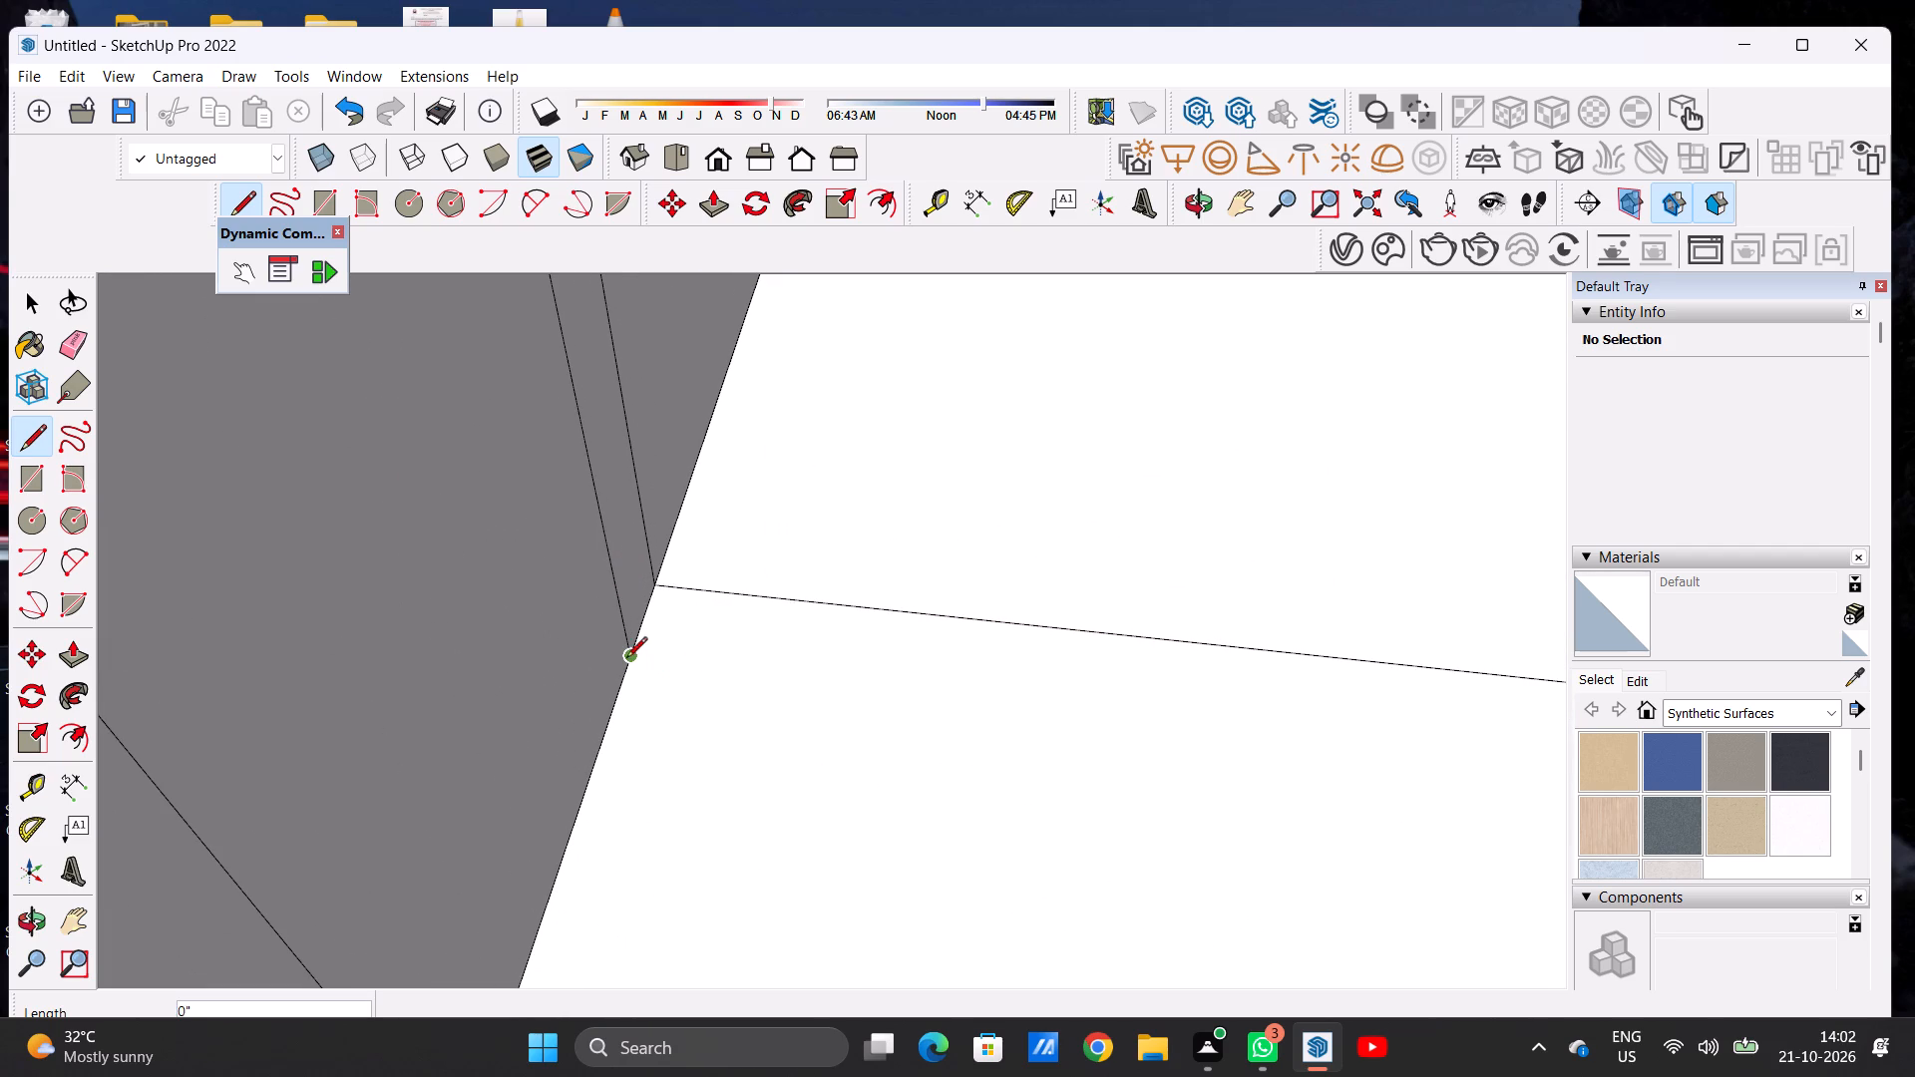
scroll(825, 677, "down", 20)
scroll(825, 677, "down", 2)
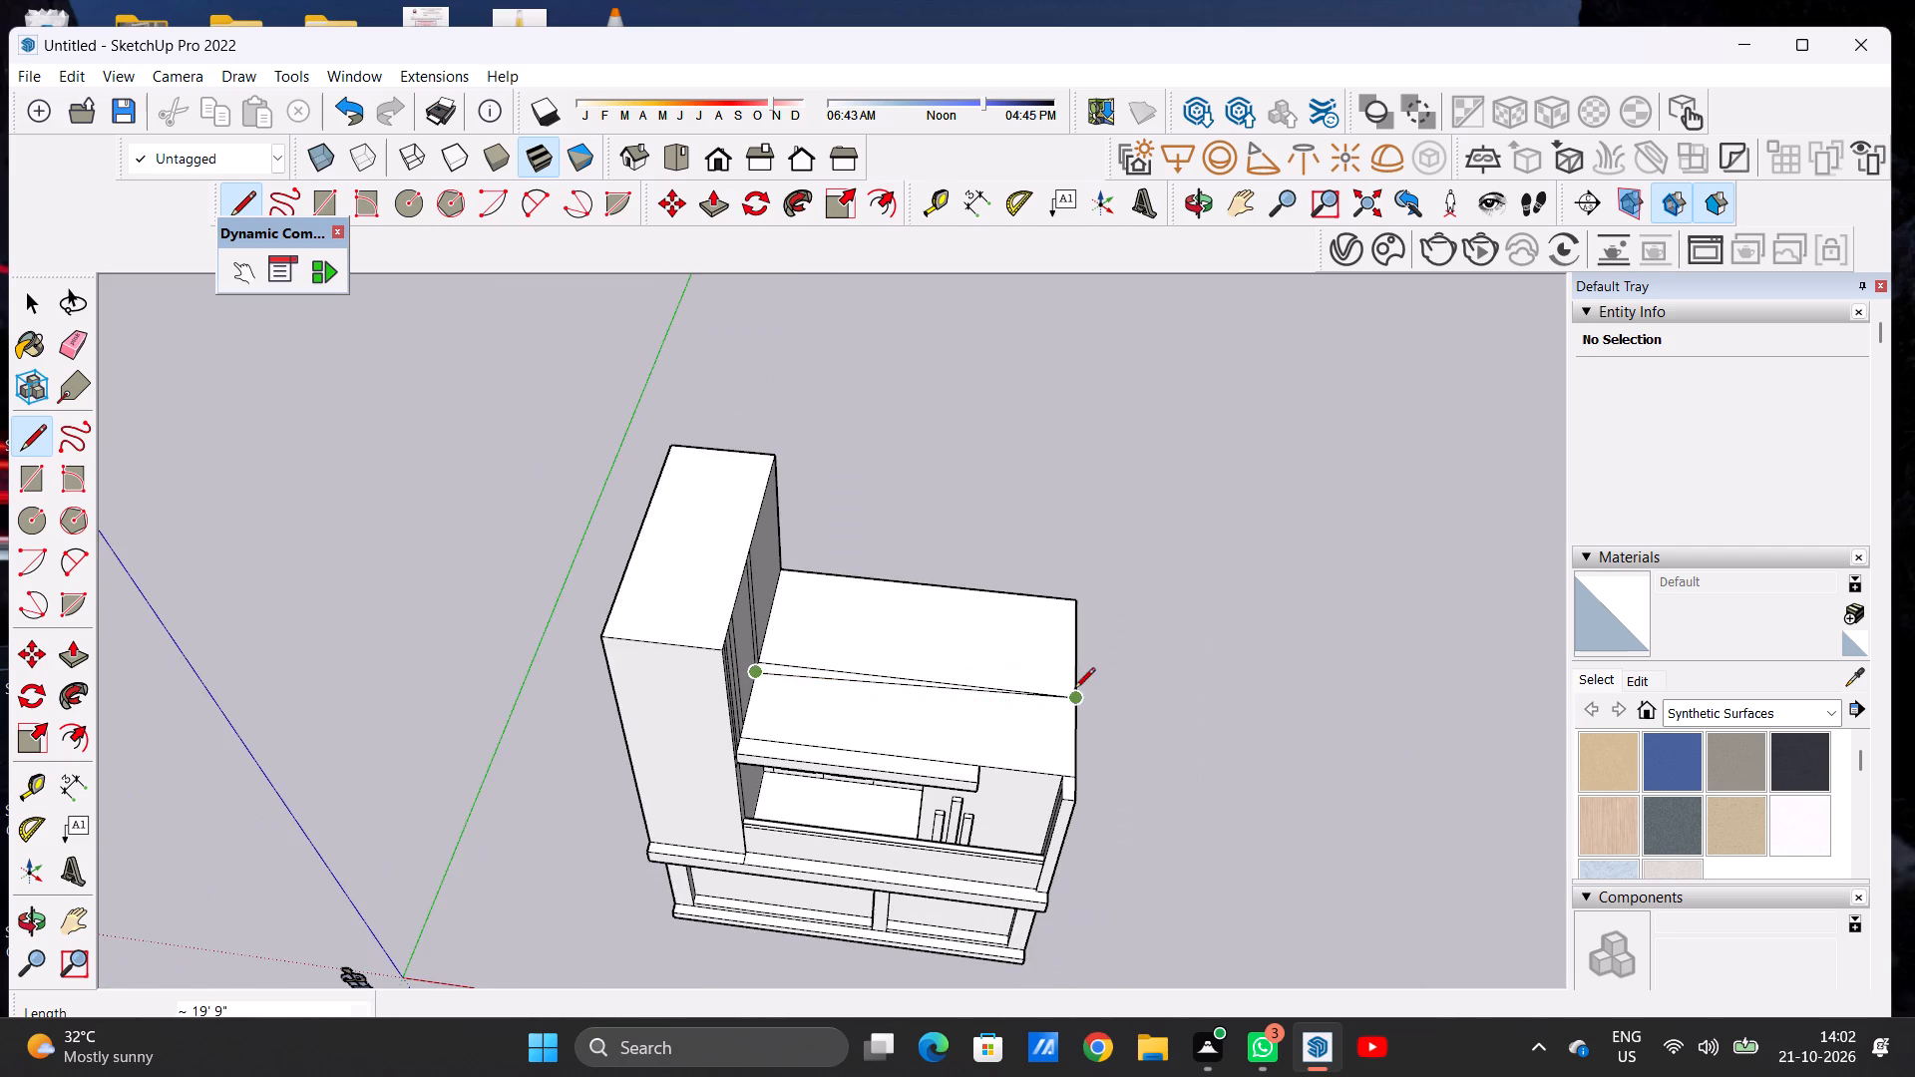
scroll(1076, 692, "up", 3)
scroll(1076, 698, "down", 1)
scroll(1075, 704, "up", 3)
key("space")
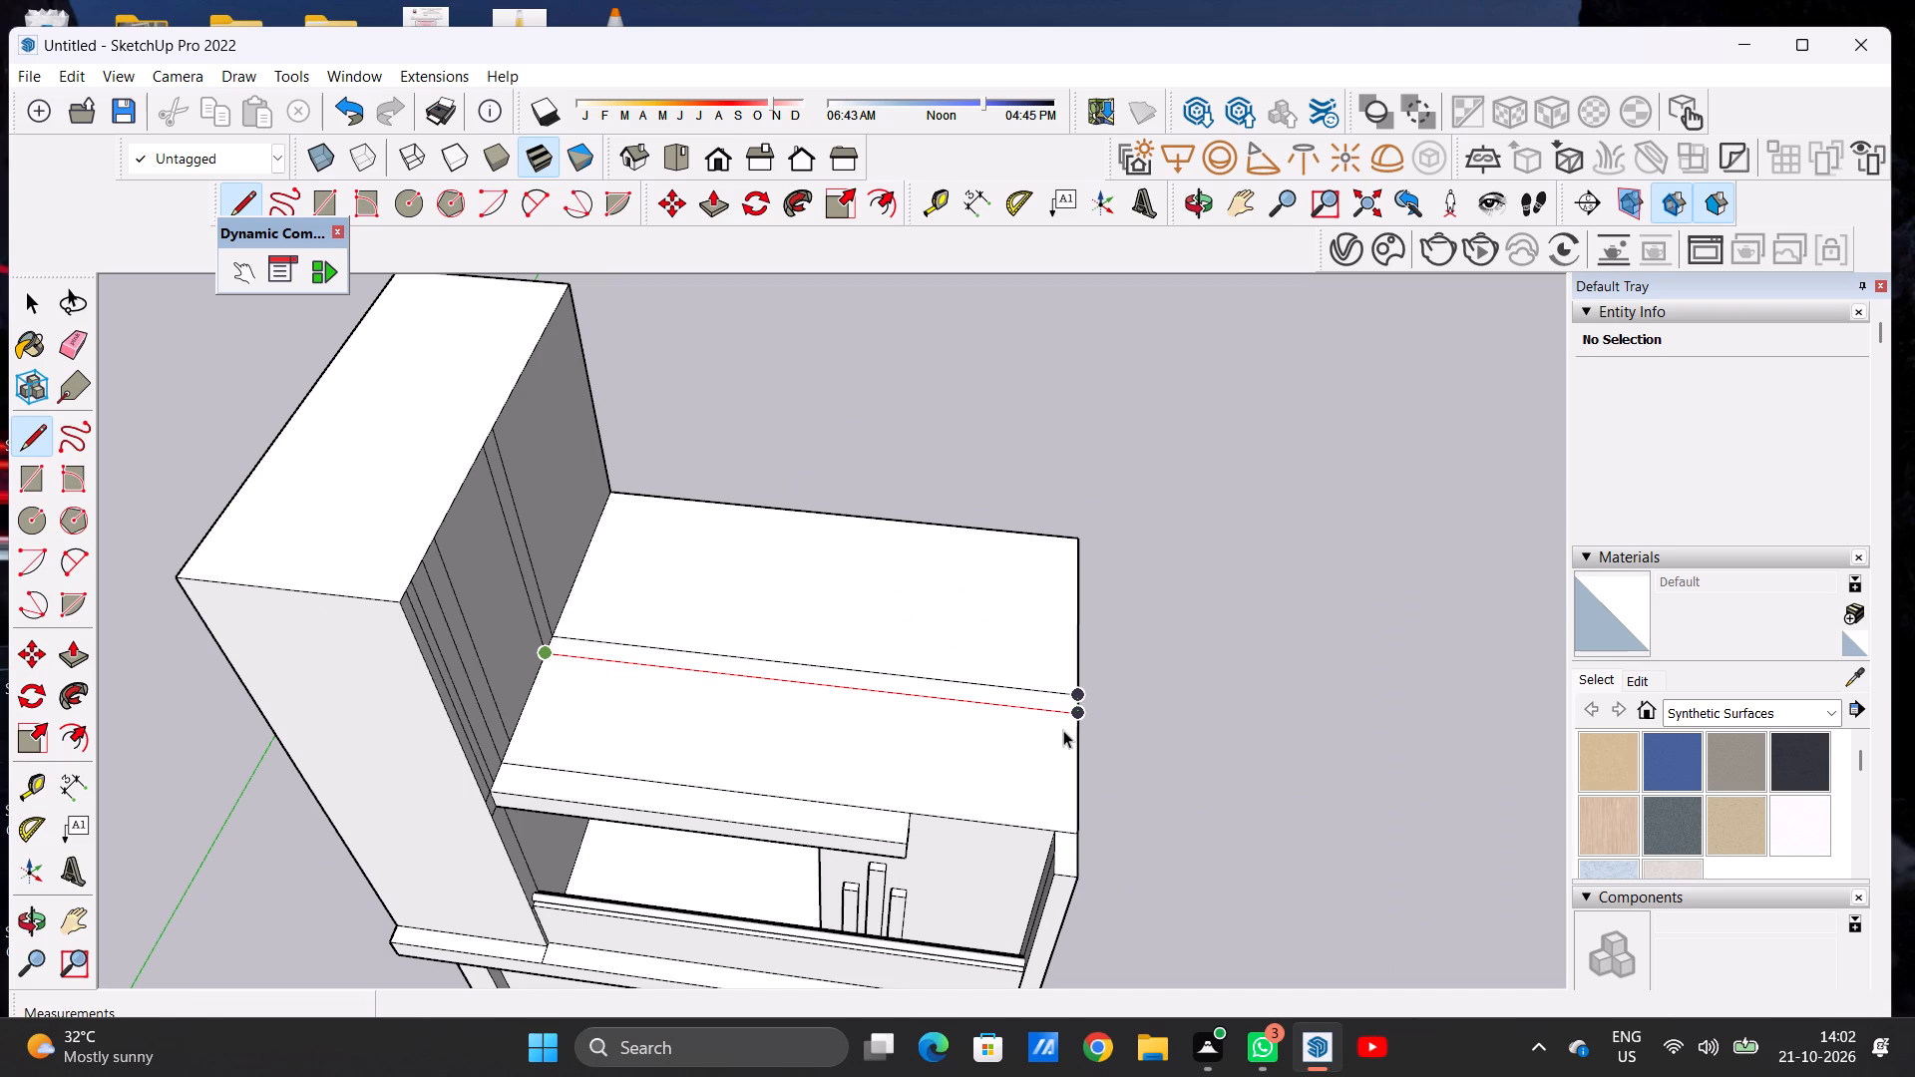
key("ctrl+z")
Draw a line about 14' long over the roof slab from front to back, along the inner face of the far end wall.
key("l")
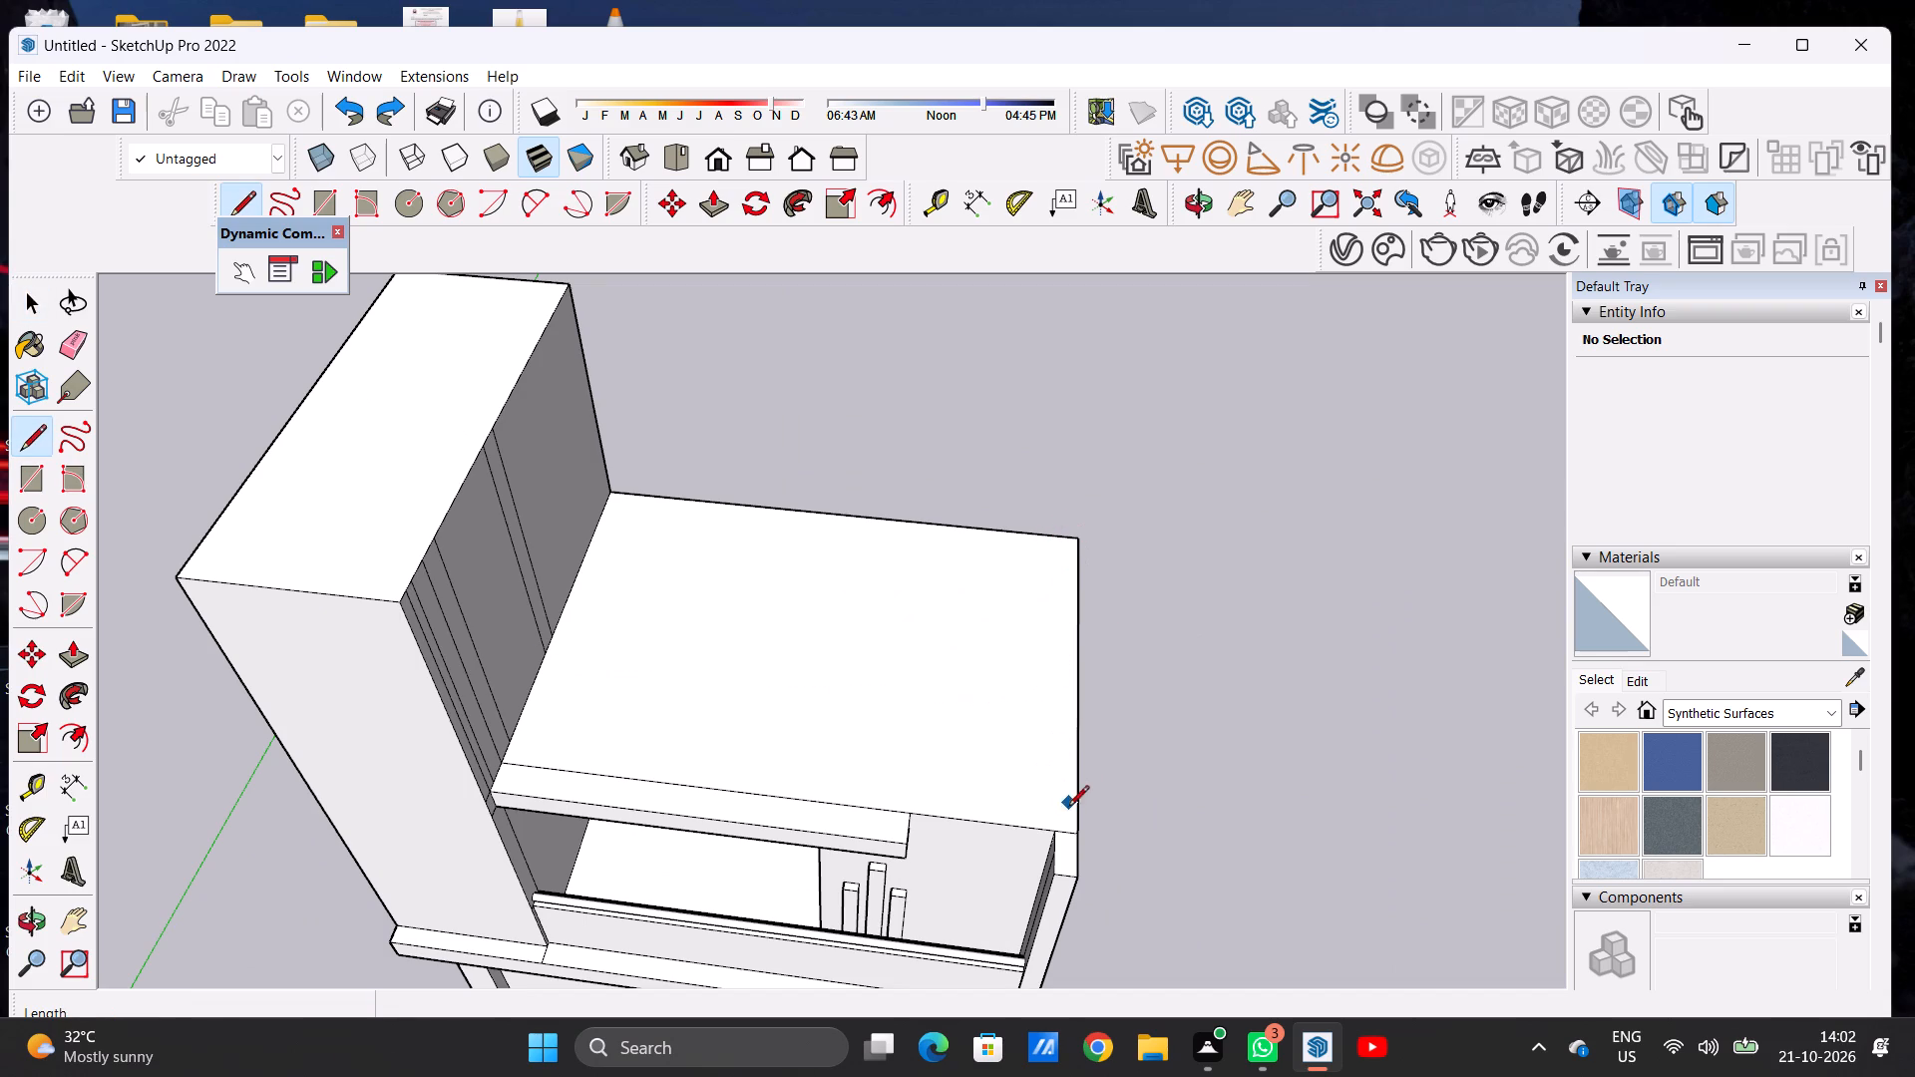
left_click(1057, 833)
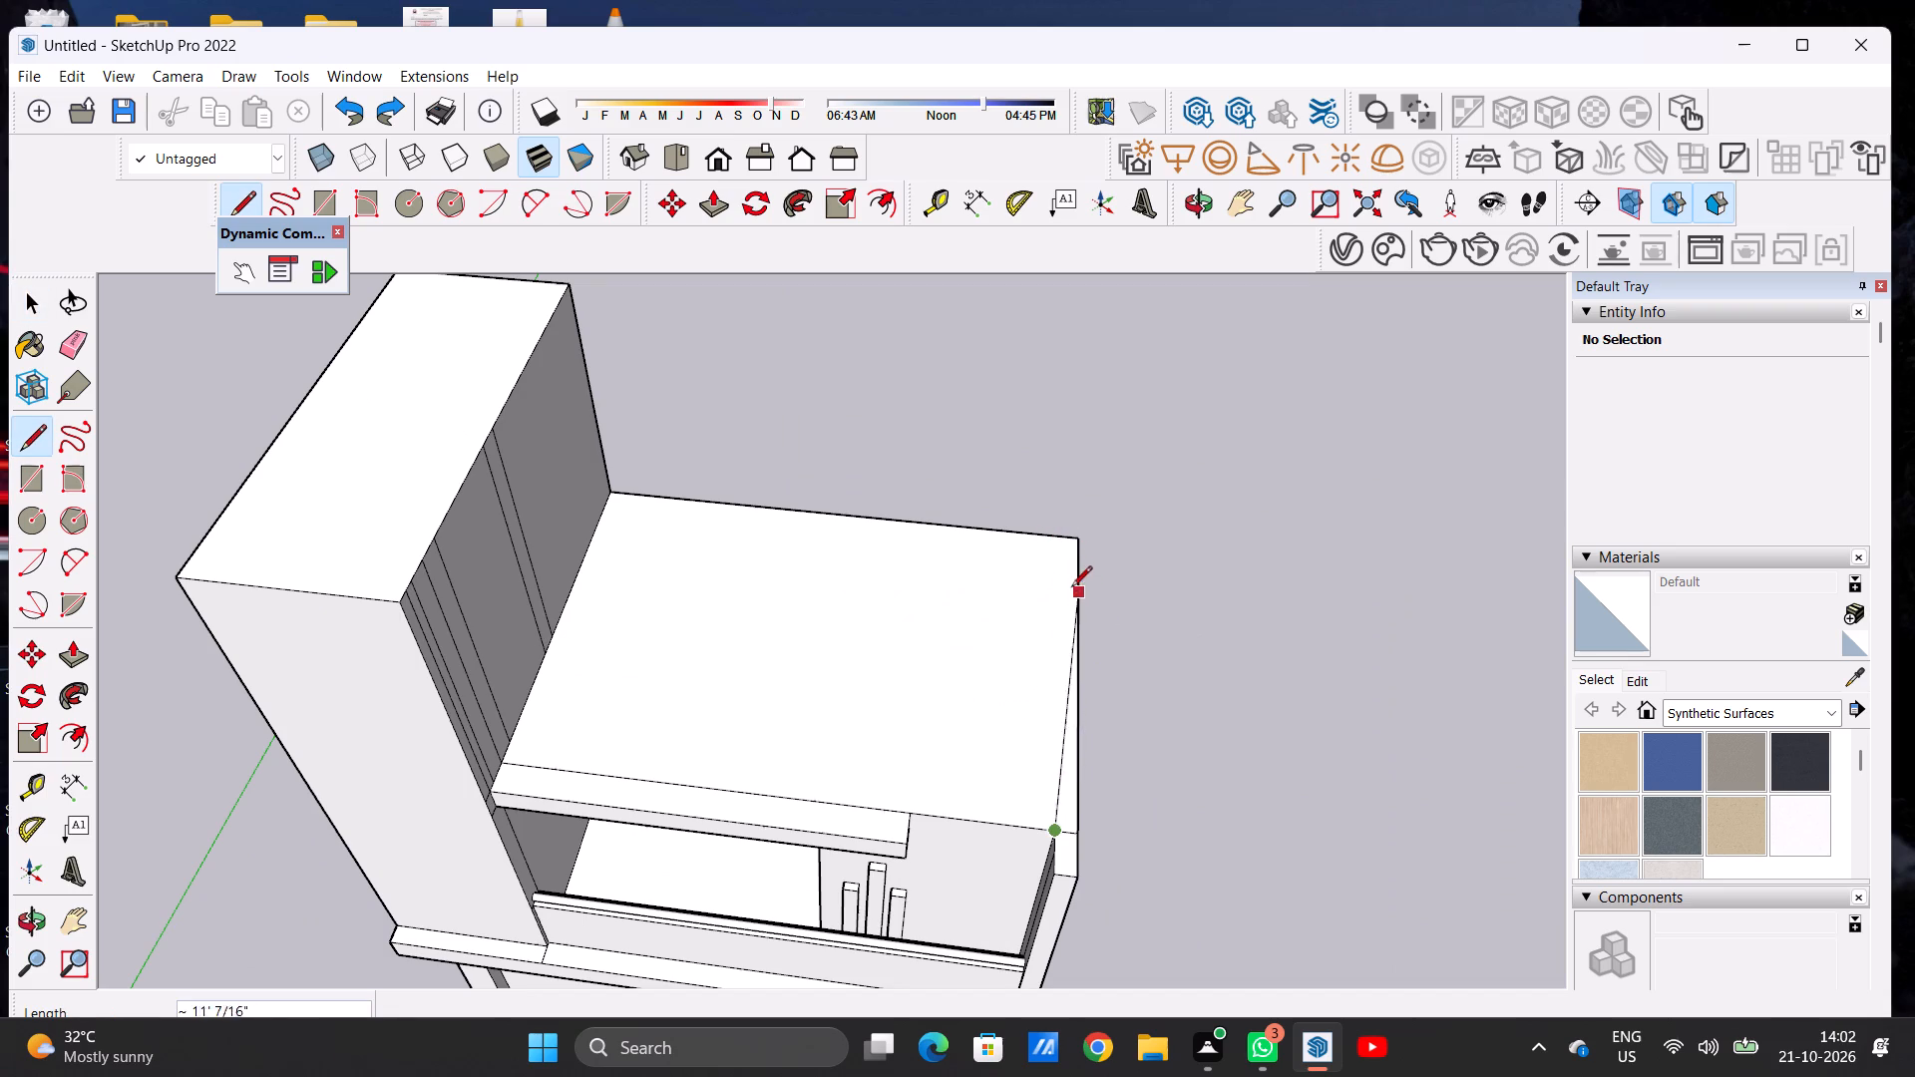
left_click(1059, 538)
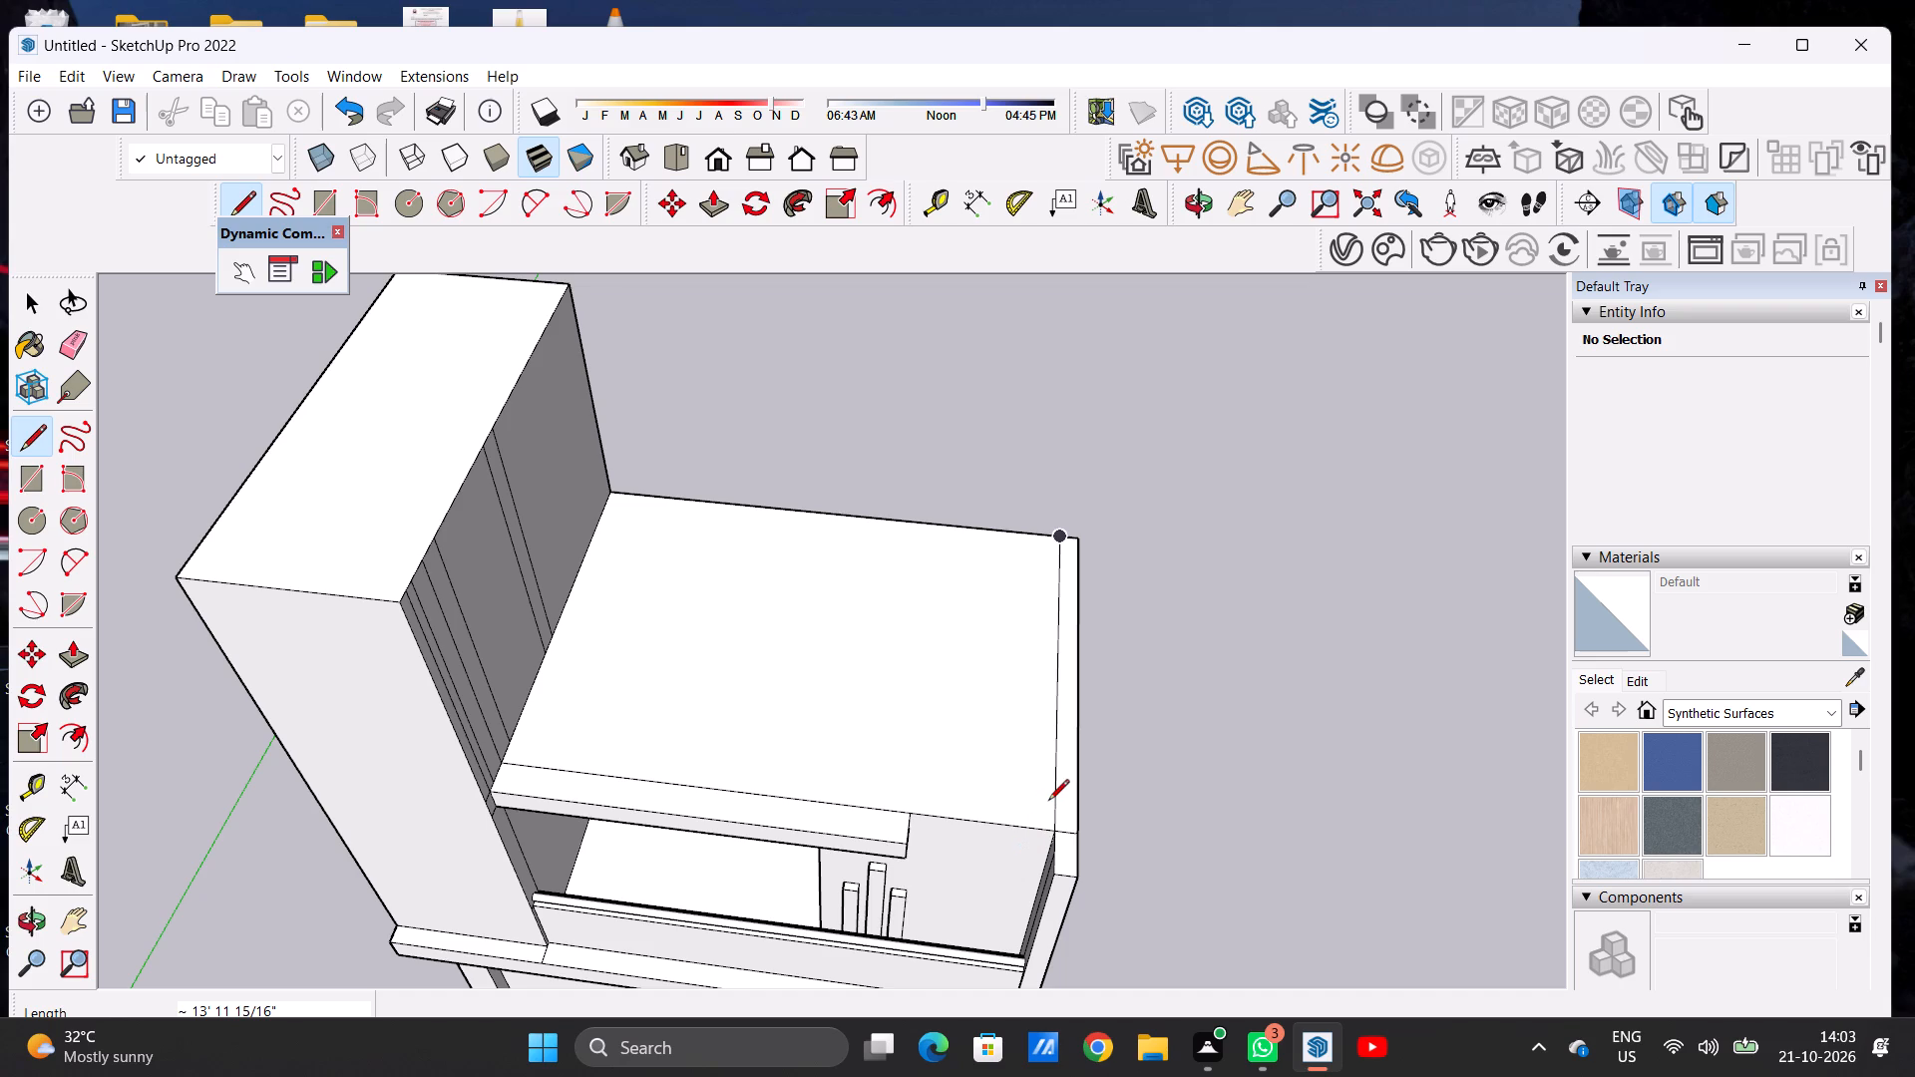
key("space")
Examine the roof slab, its new end wall strip and the balcony front from above and from the front.
scroll(925, 640, "down", 8)
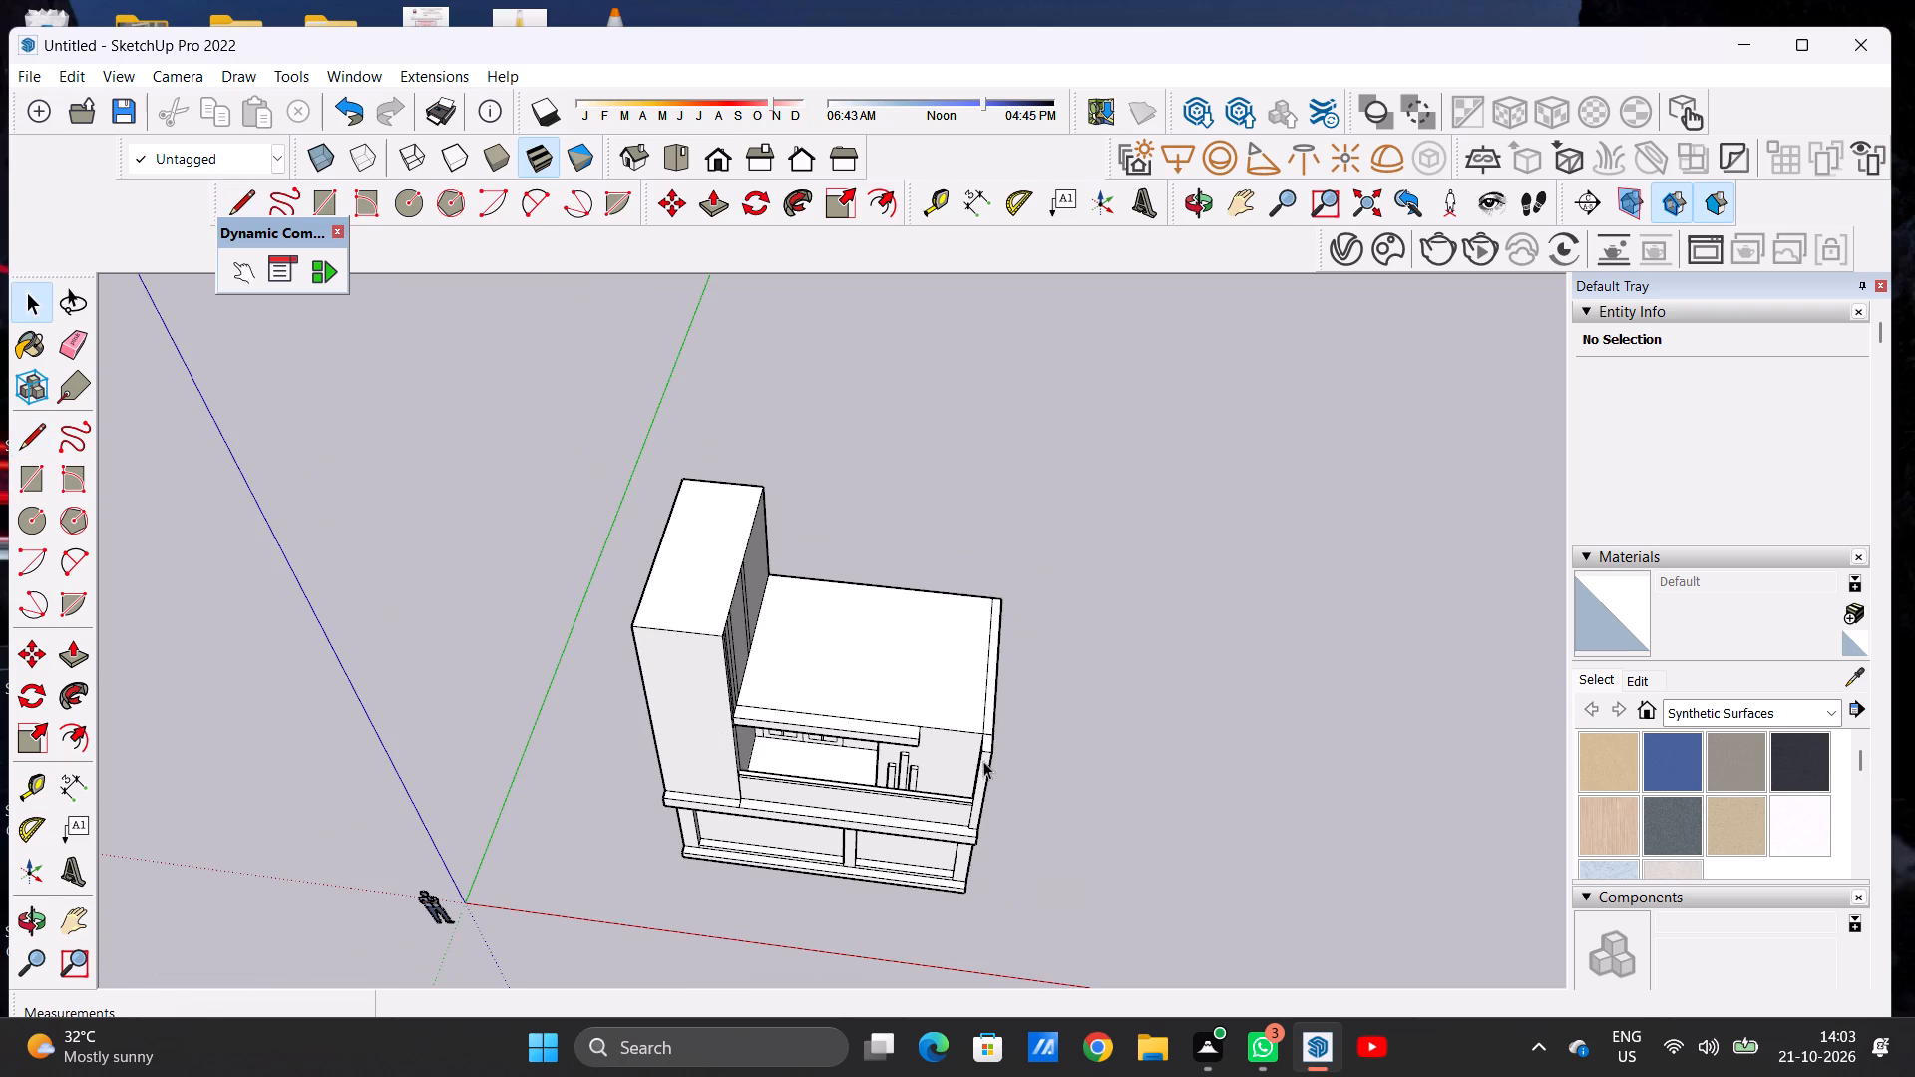
middle_click_drag(986, 748, 994, 617)
middle_click_drag(922, 786, 960, 895)
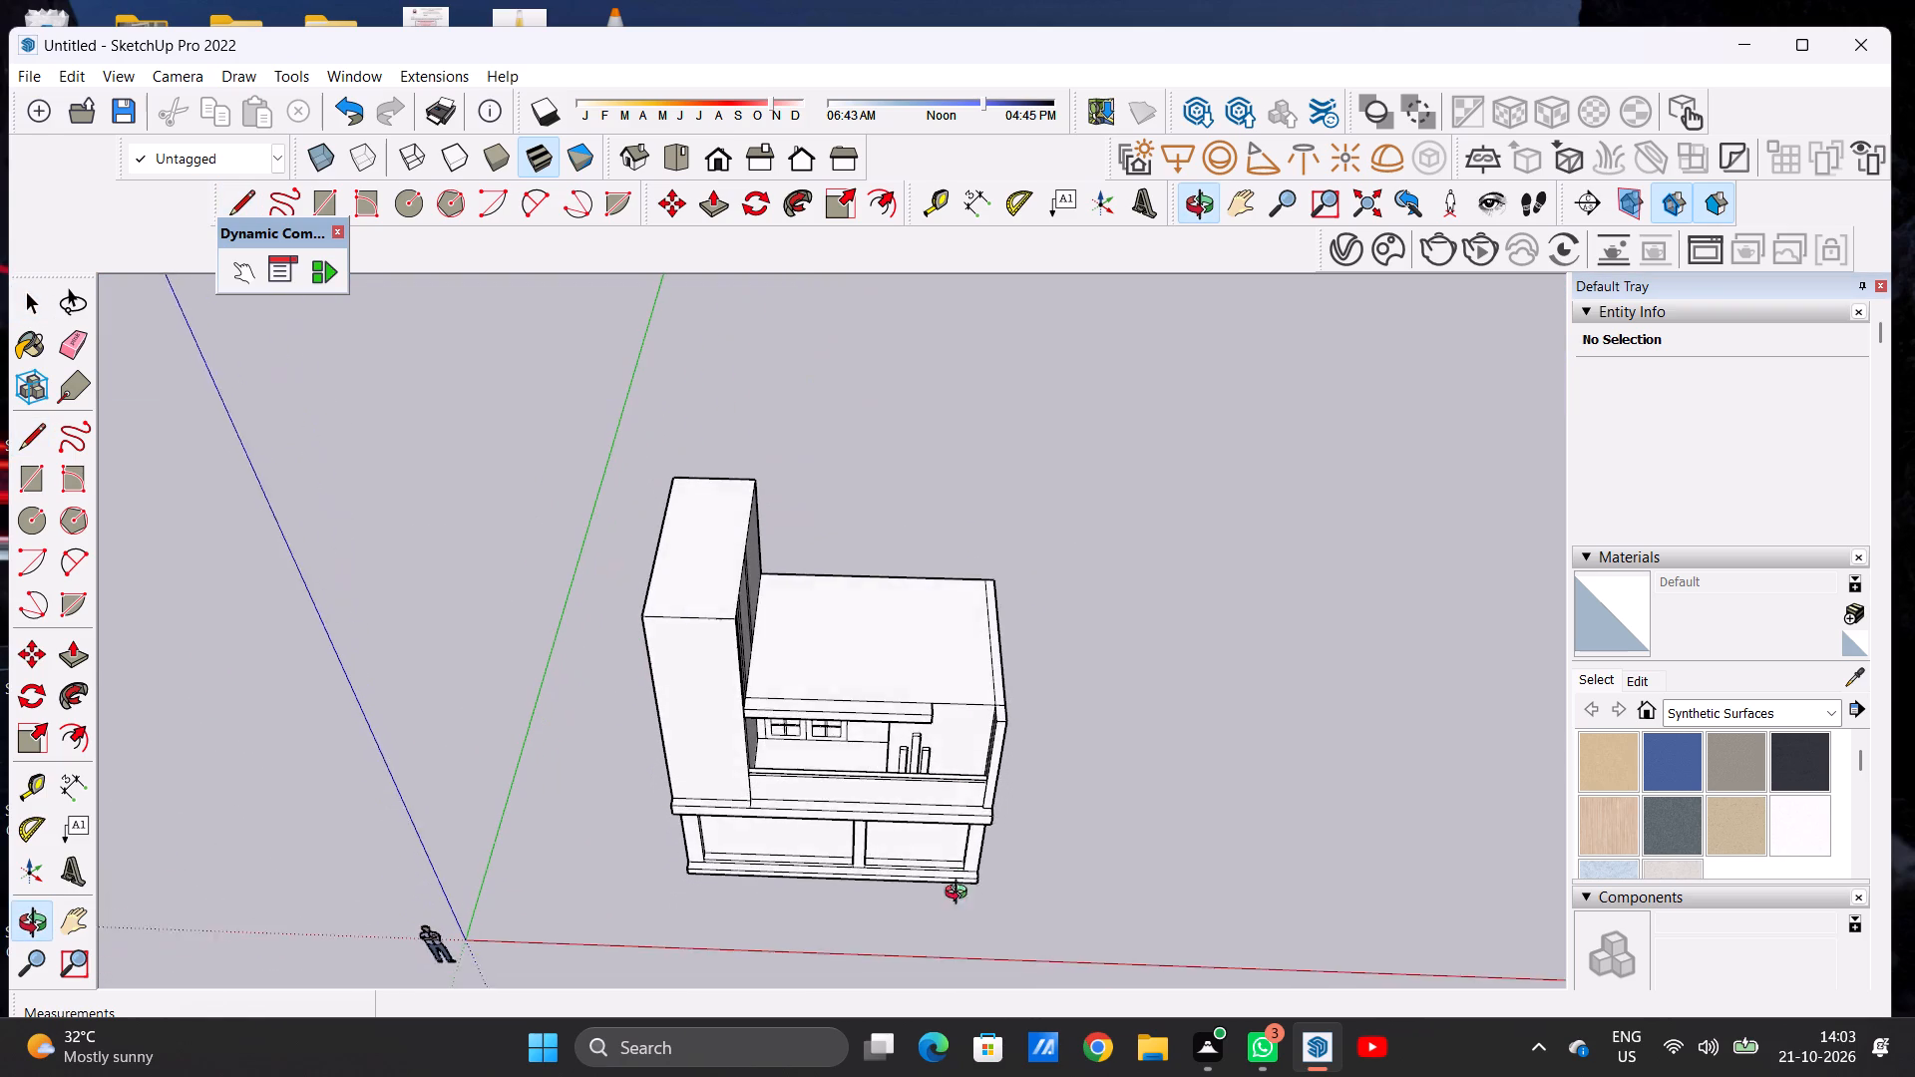
middle_click_drag(960, 895, 962, 907)
scroll(902, 641, "up", 1)
scroll(902, 641, "down", 1)
scroll(902, 641, "up", 2)
scroll(902, 641, "down", 1)
scroll(902, 641, "up", 1)
middle_click_drag(935, 705, 946, 862)
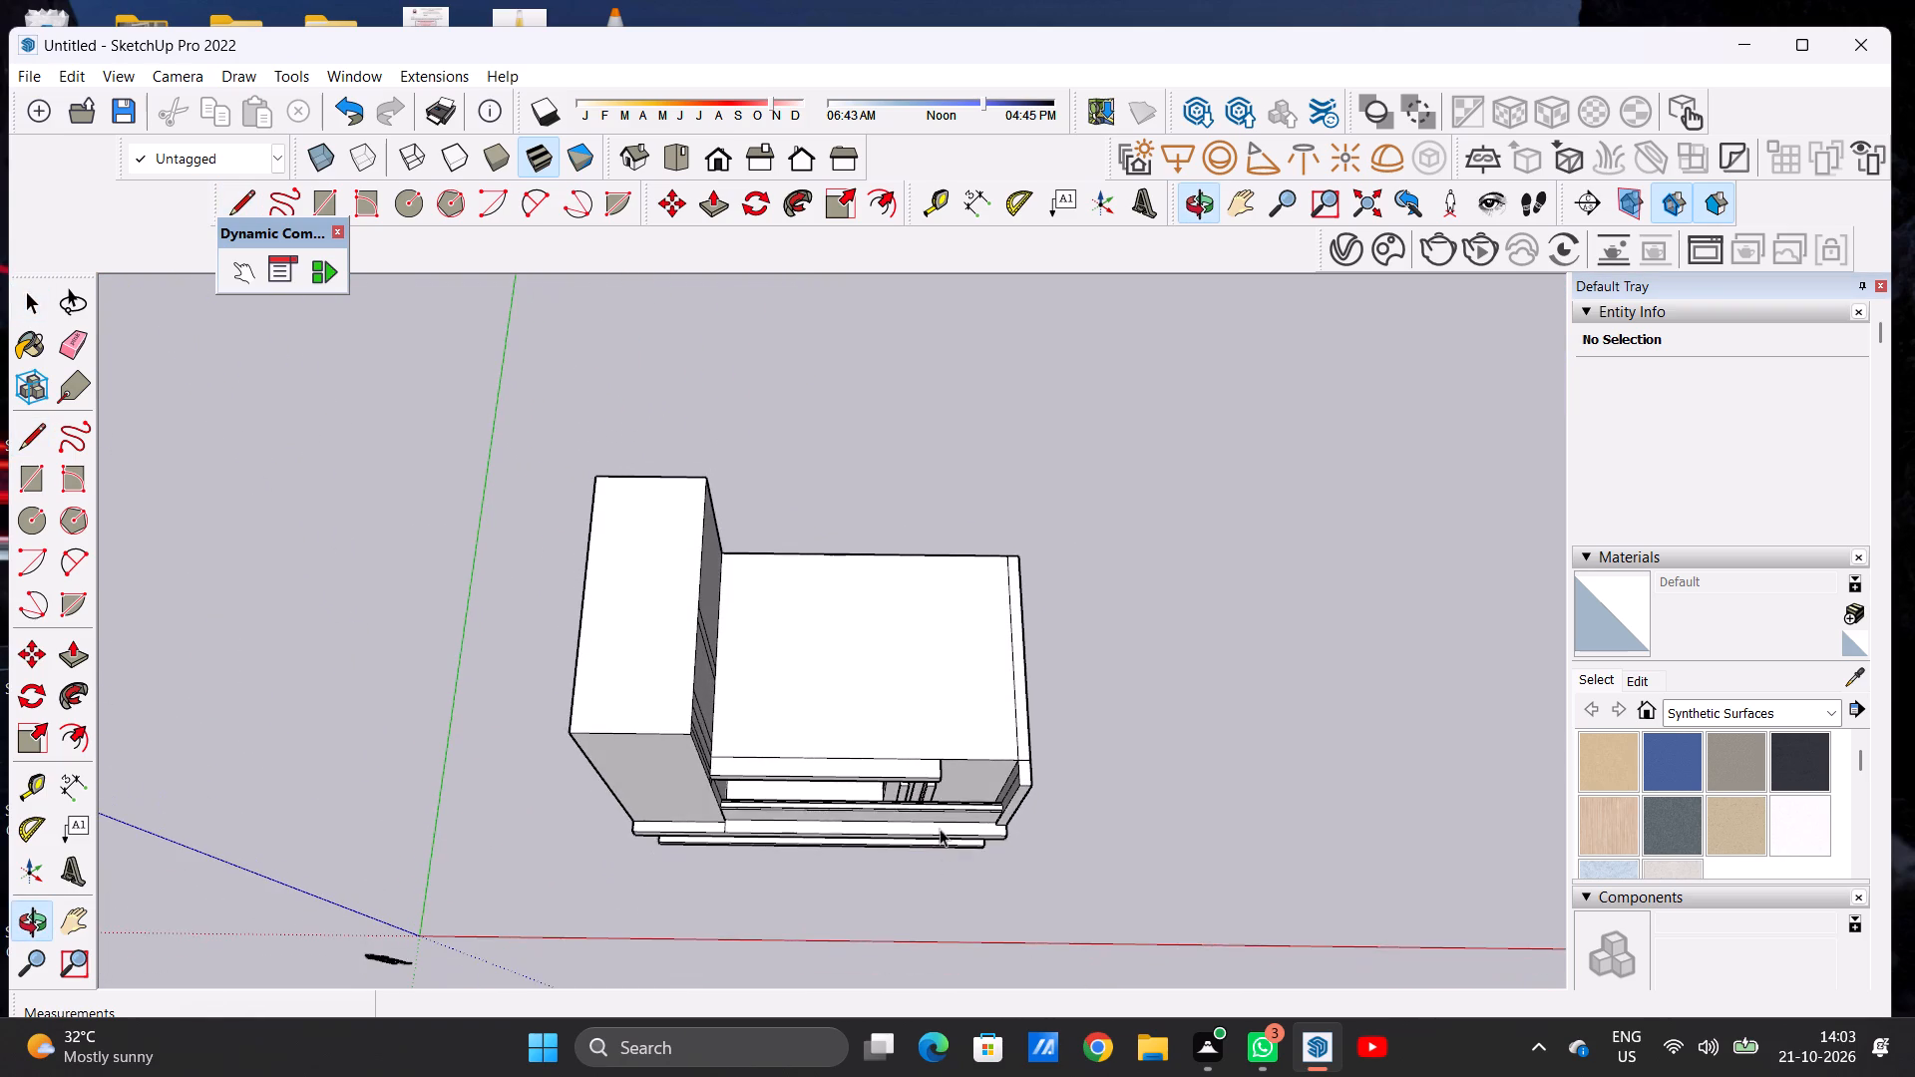
scroll(940, 779, "up", 7)
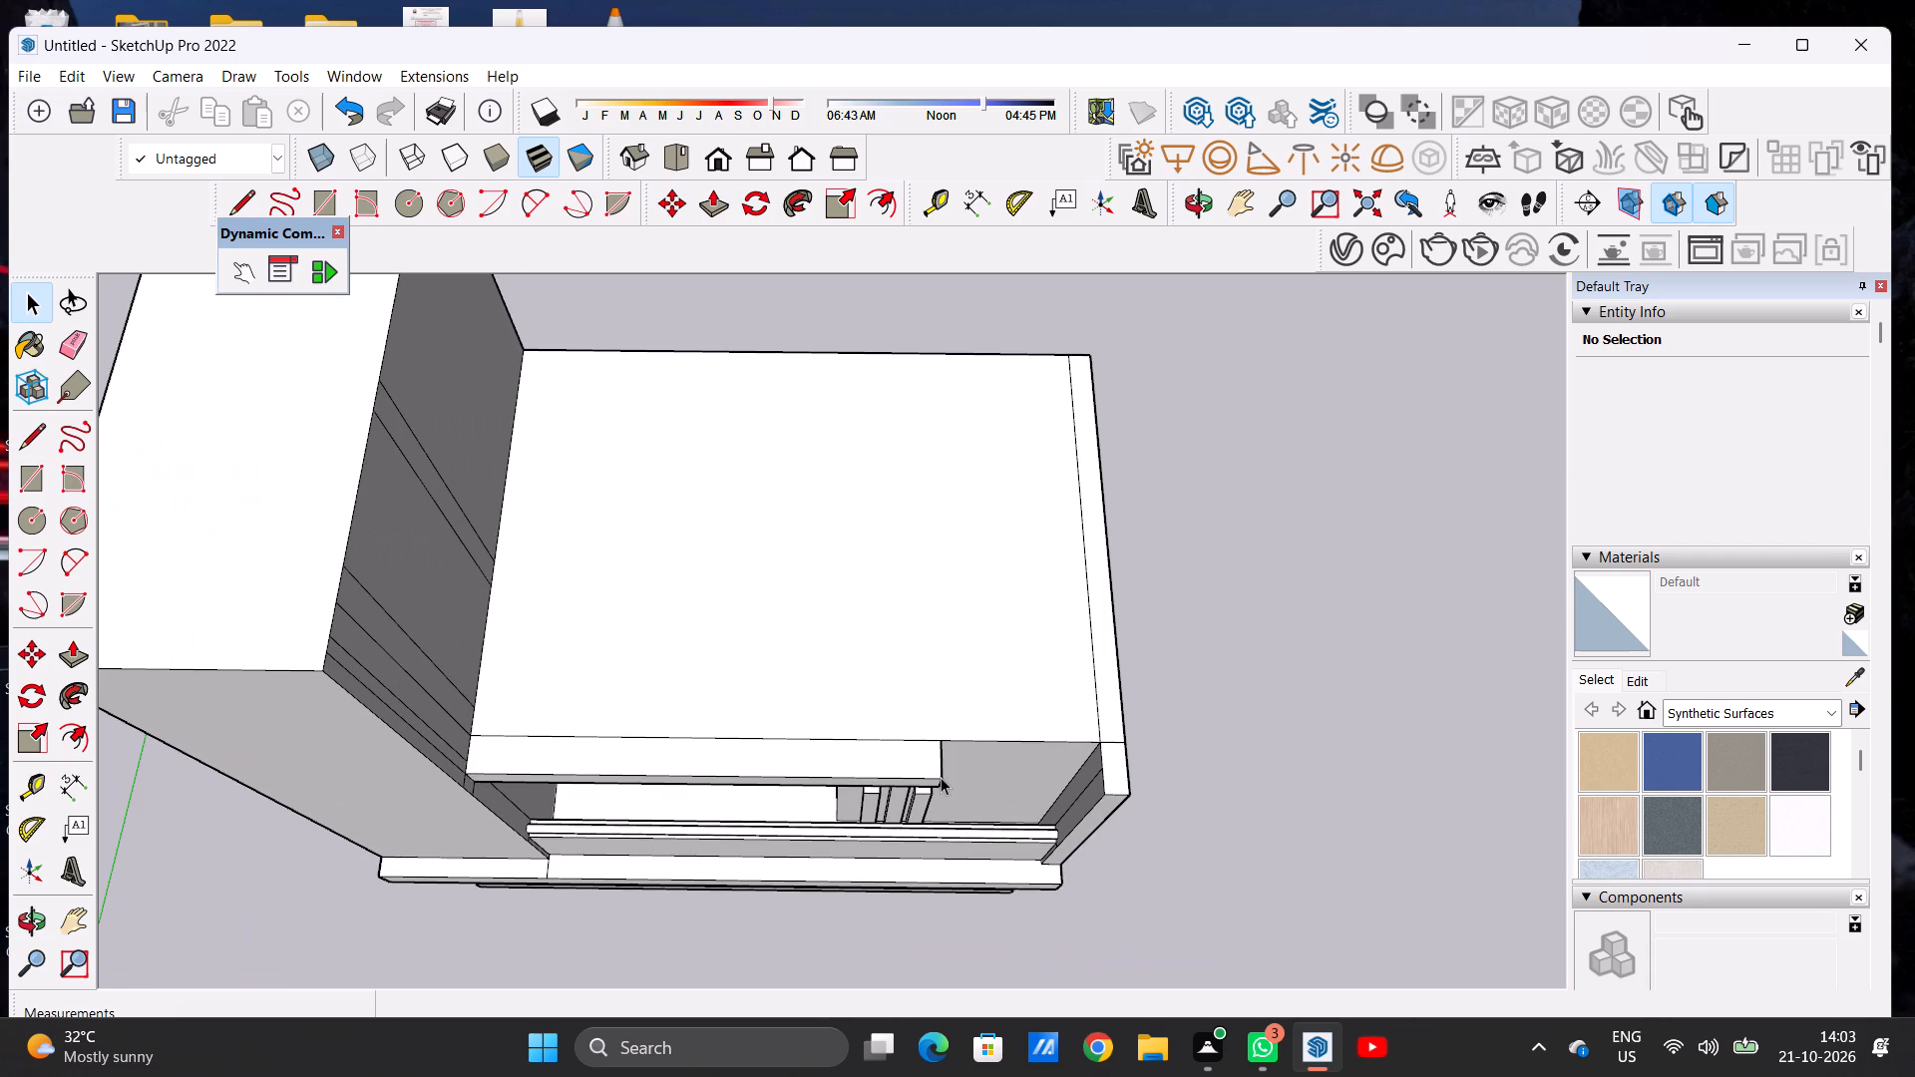
scroll(976, 705, "down", 4)
scroll(964, 673, "up", 3)
middle_click_drag(1005, 645, 1030, 721)
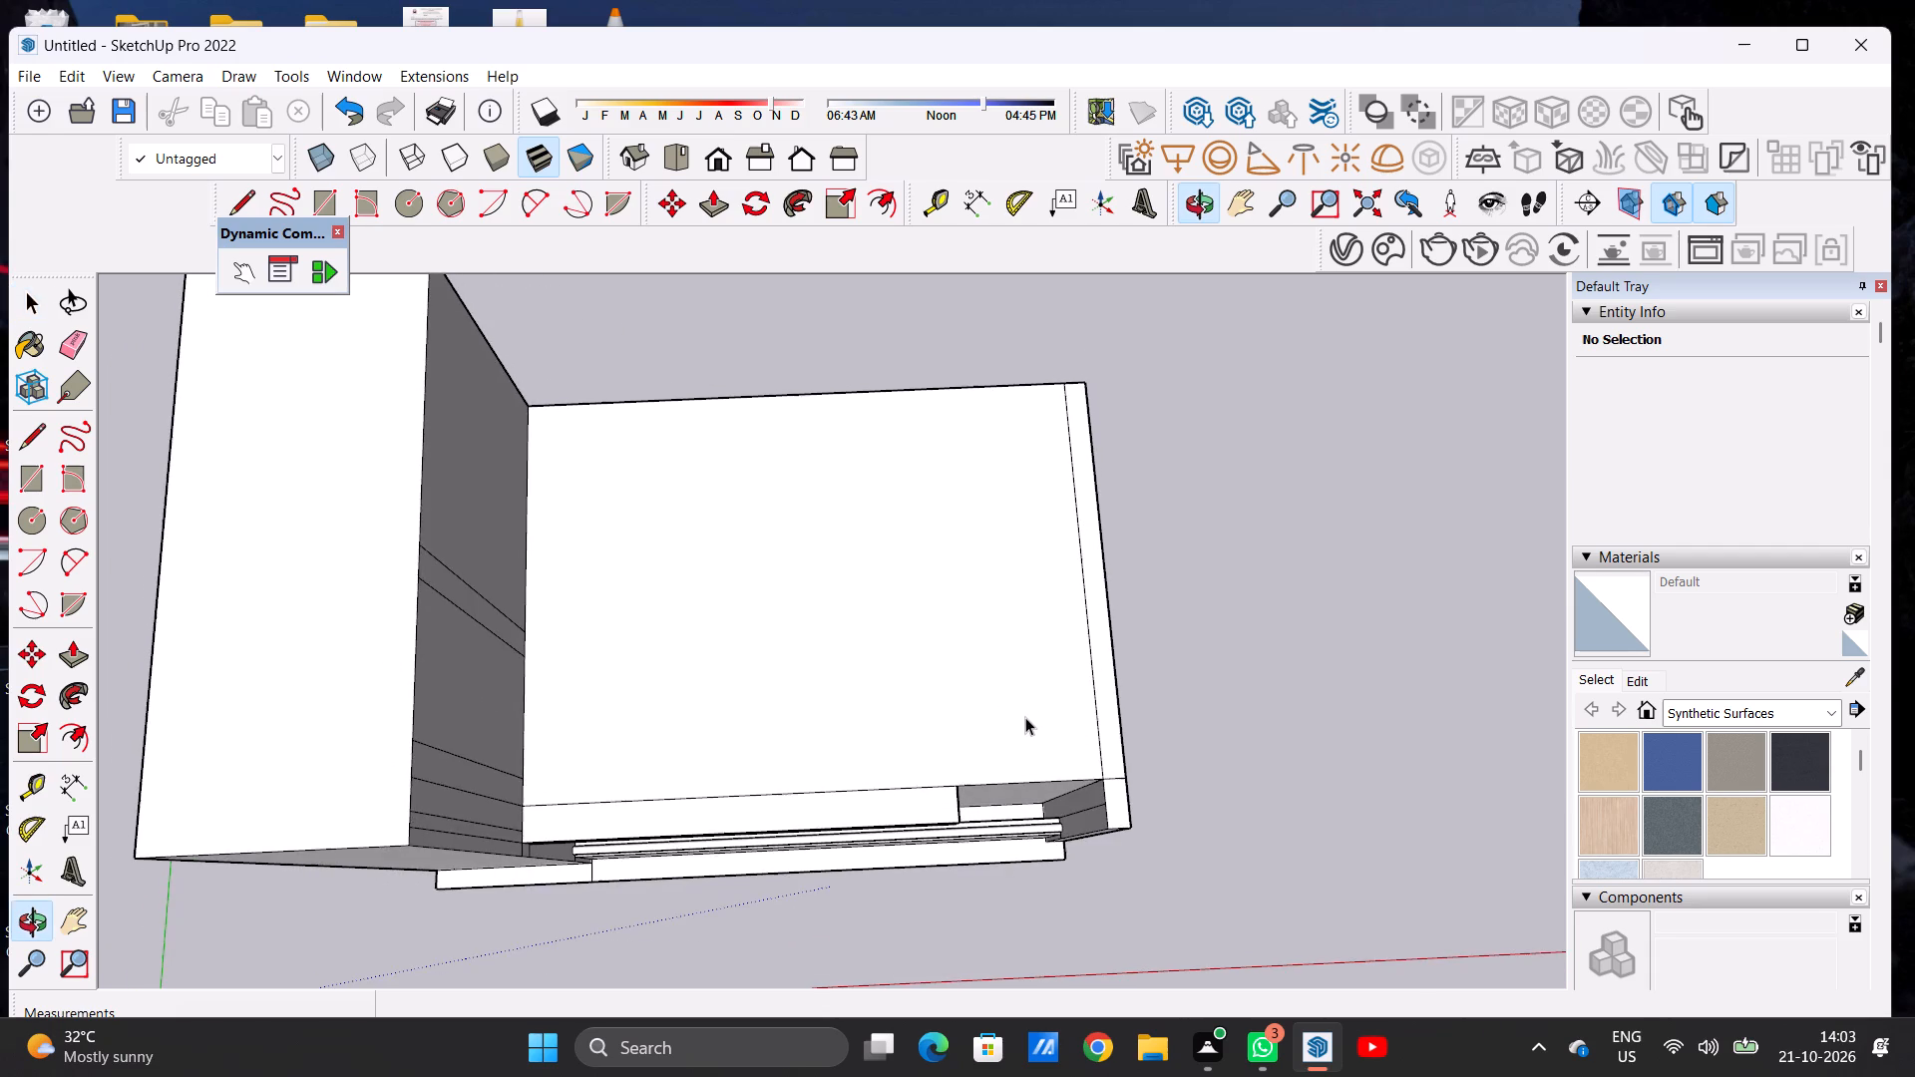
scroll(1030, 680, "down", 6)
middle_click_drag(994, 747, 962, 641)
scroll(962, 641, "up", 2)
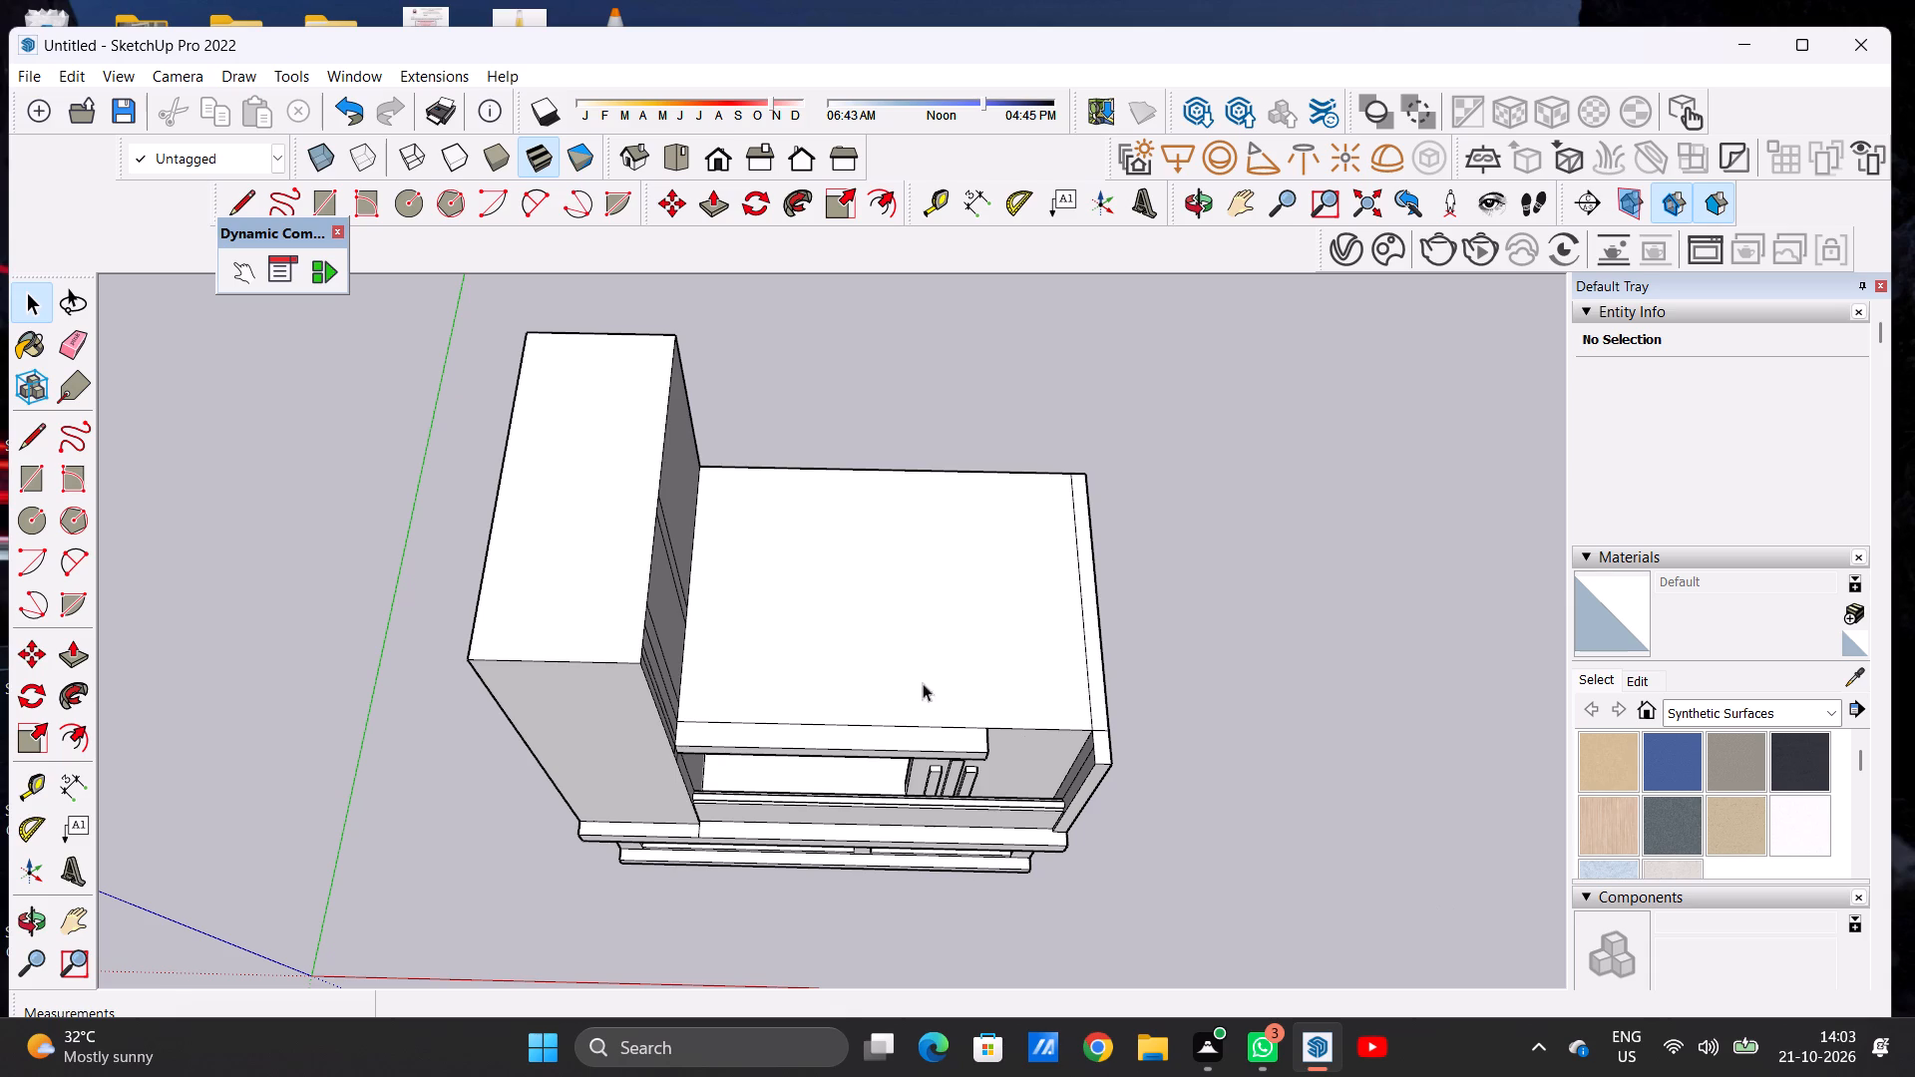
scroll(889, 643, "down", 5)
scroll(906, 715, "up", 8)
middle_click_drag(876, 700, 799, 549)
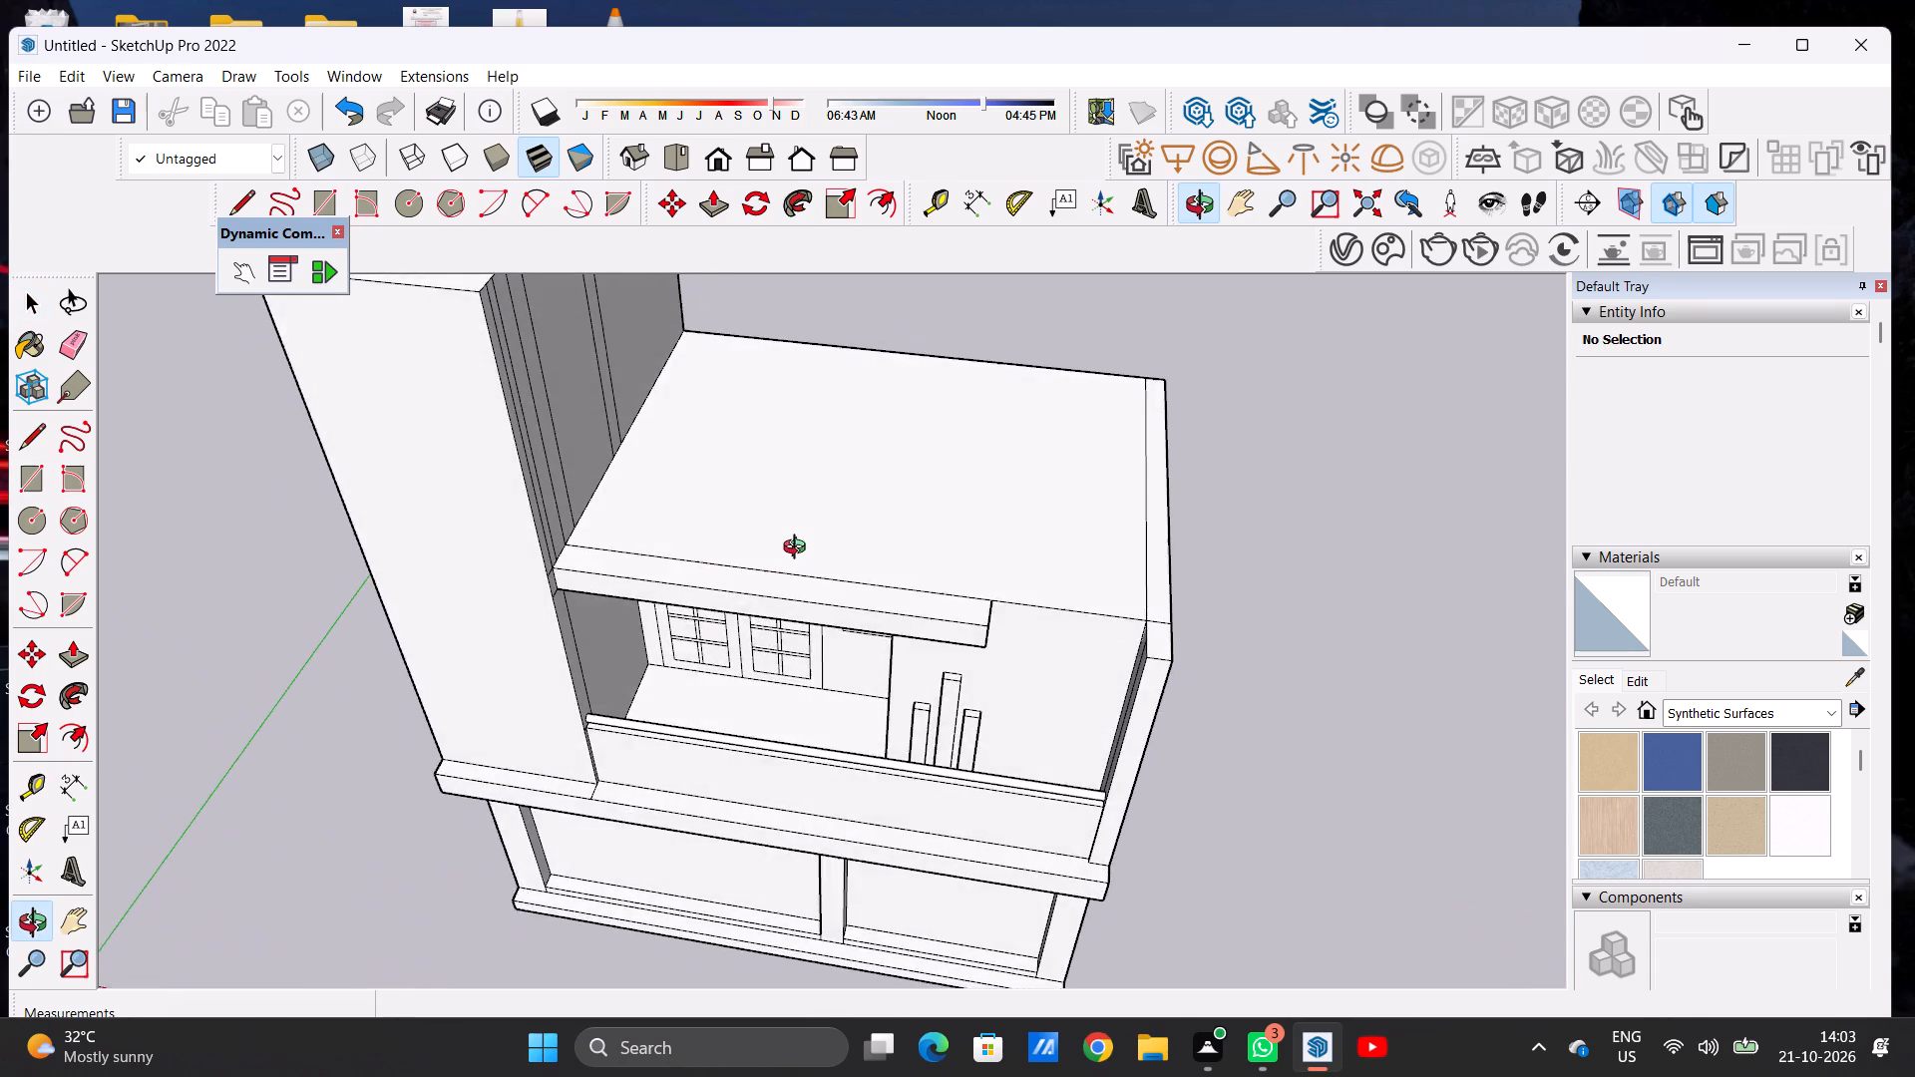
middle_click_drag(799, 549, 867, 585)
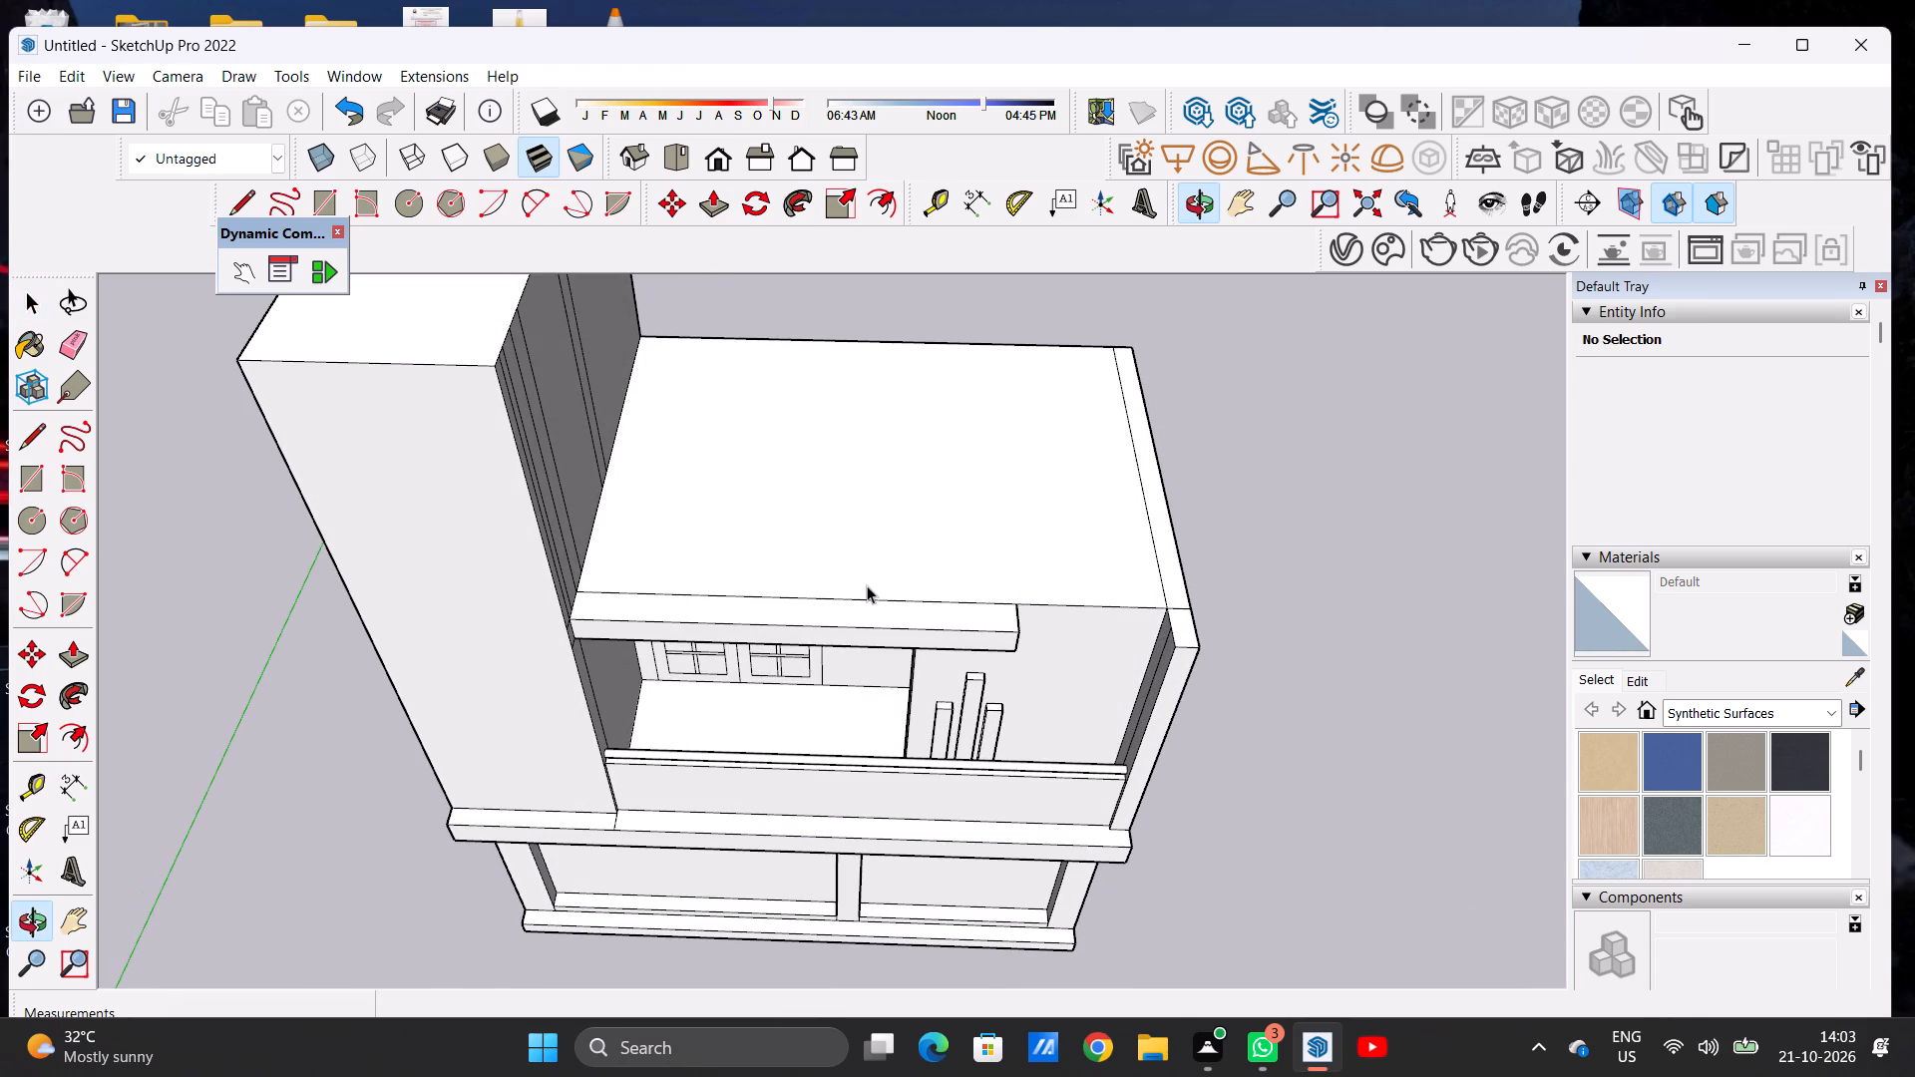
scroll(1033, 558, "up", 2)
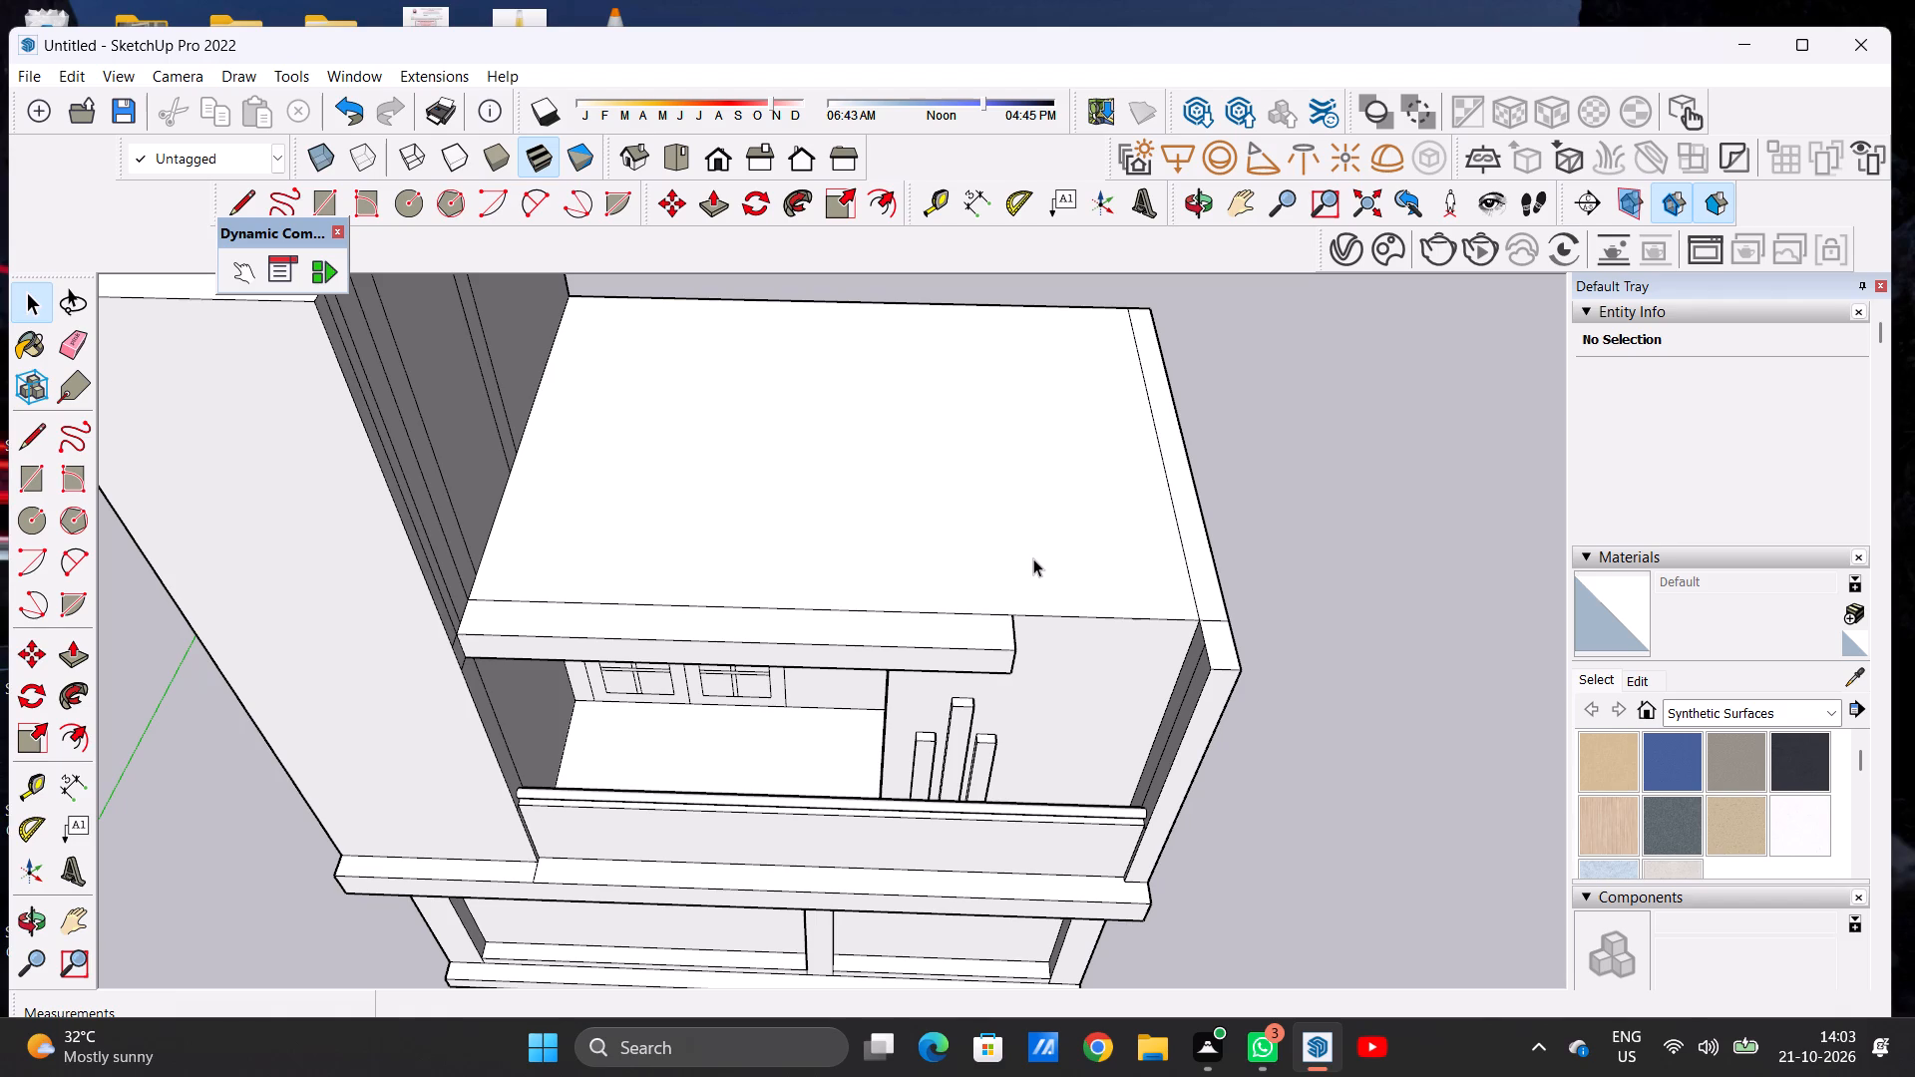
scroll(990, 554, "down", 5)
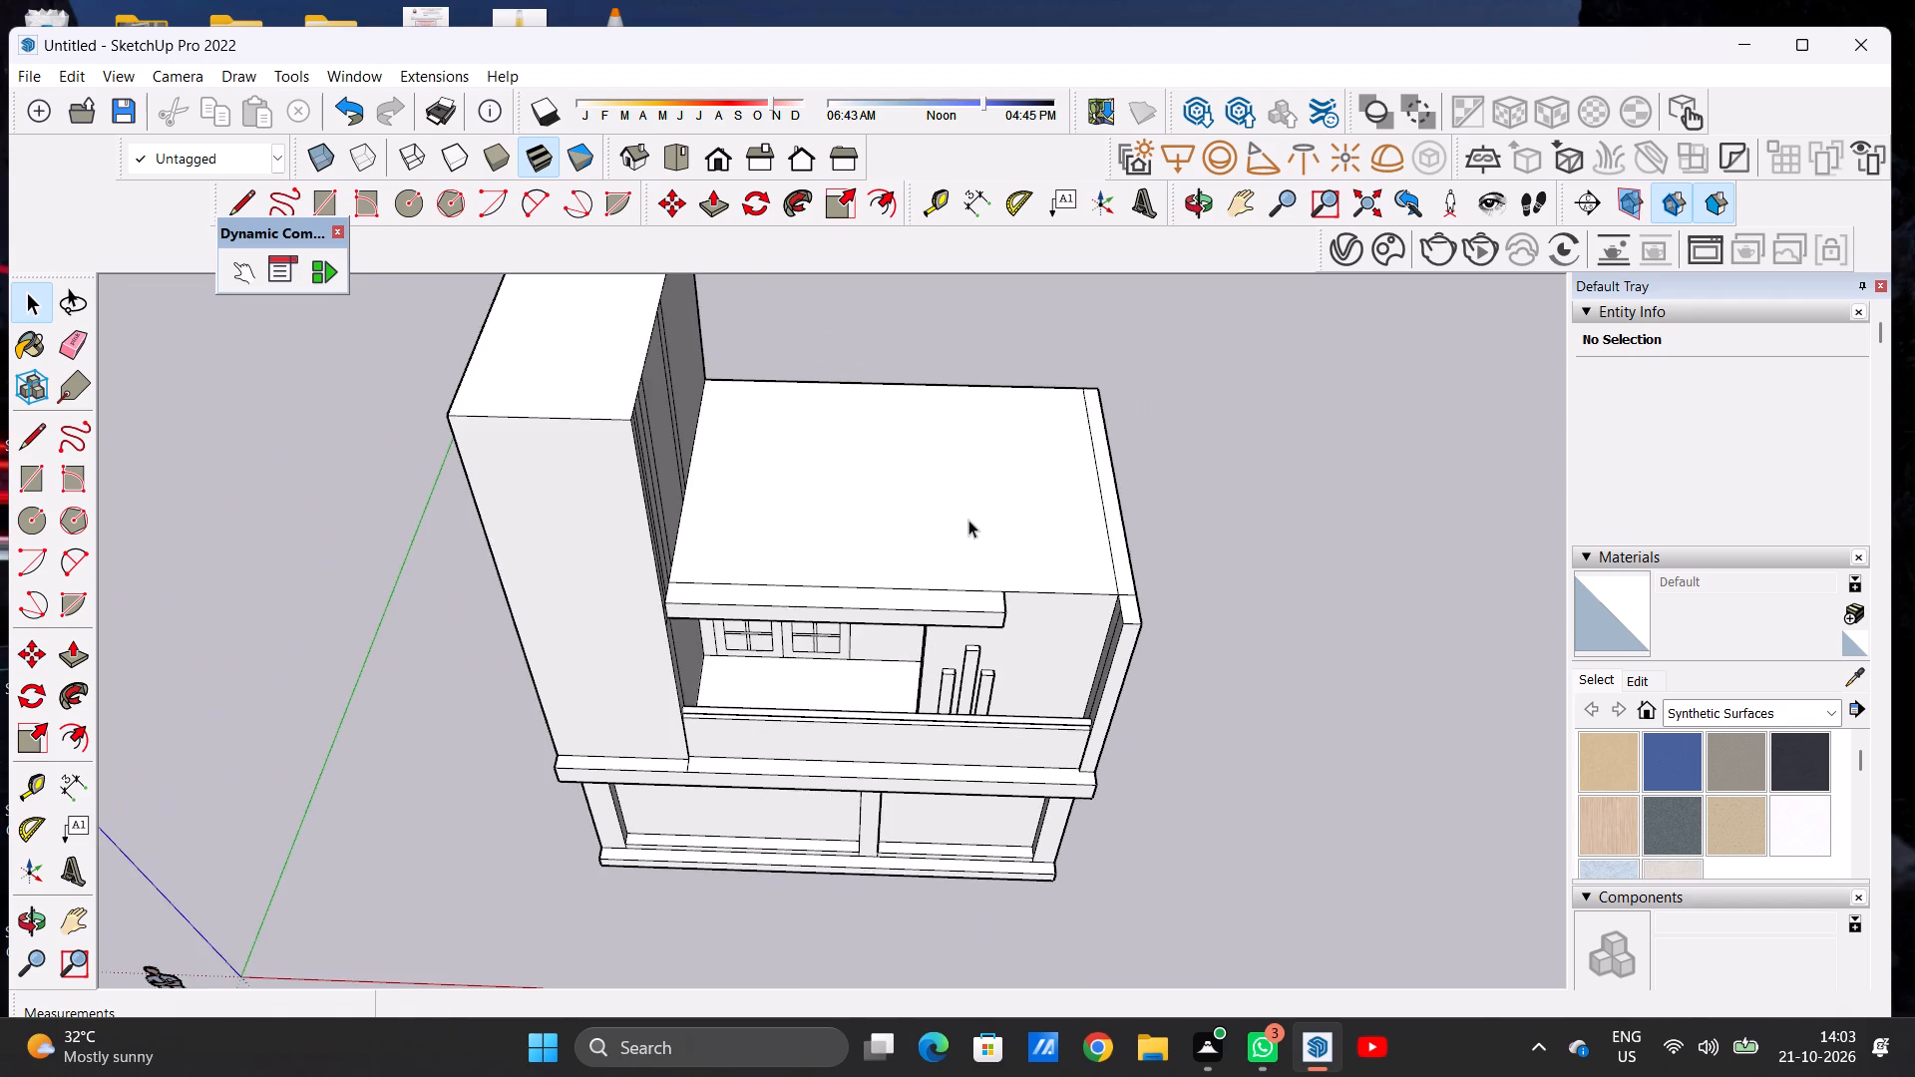
Draw a line about 19' long across the roof slab just behind its front edge line, from the end block to the end strip.
middle_click_drag(957, 510, 919, 607)
scroll(945, 629, "up", 5)
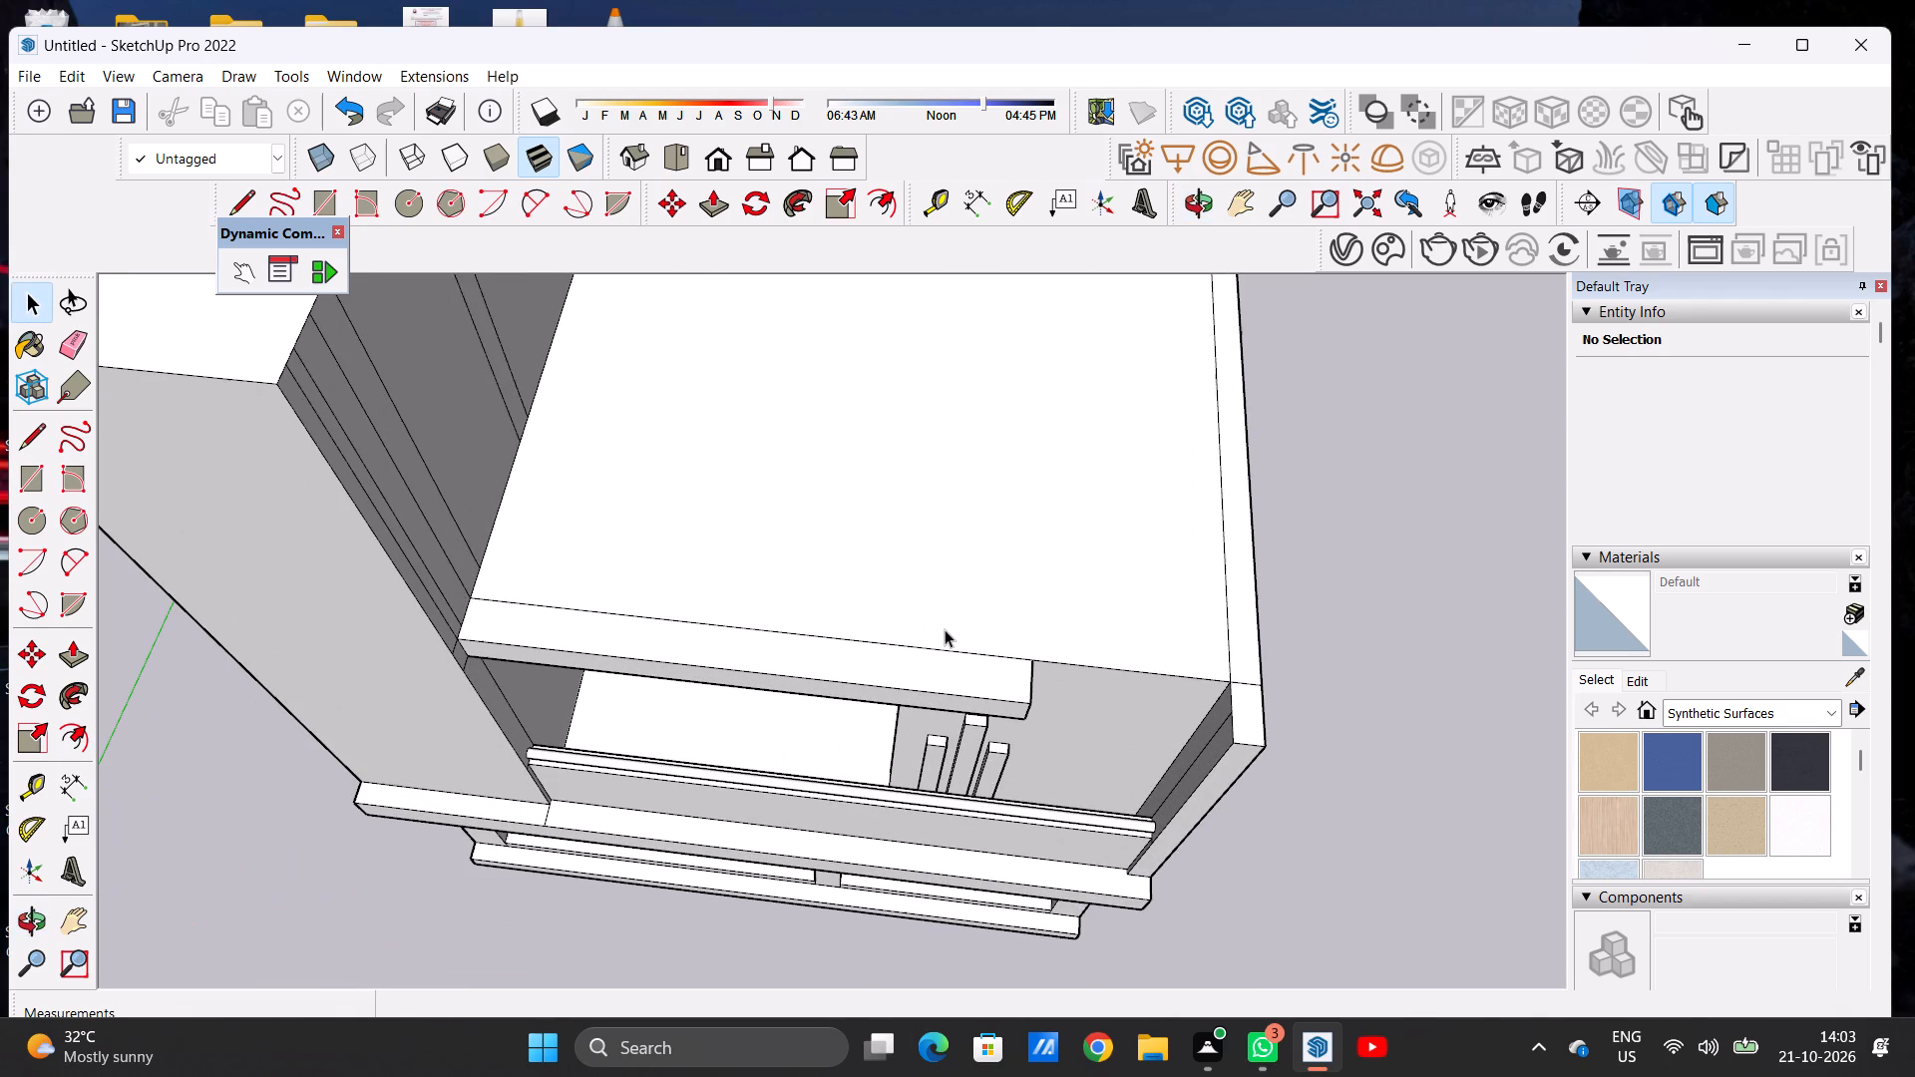
key("l")
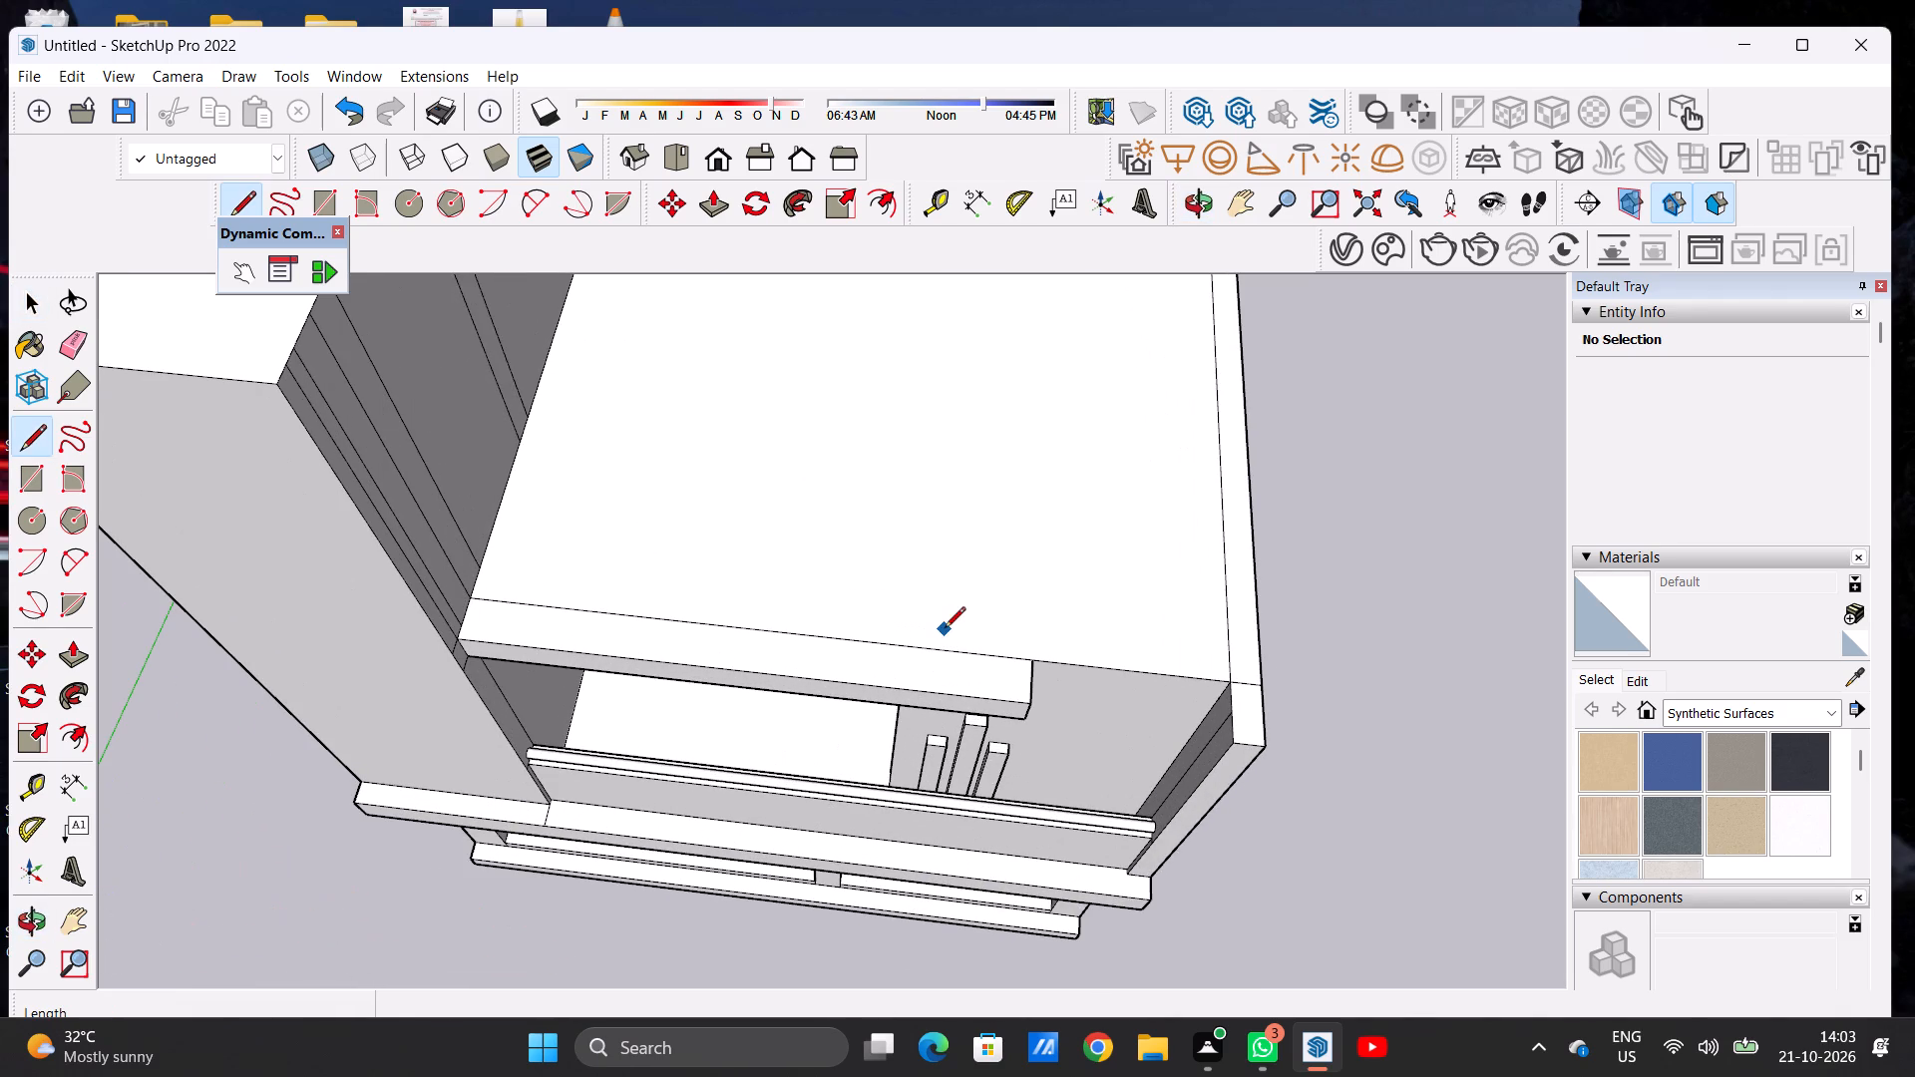
left_click(488, 563)
left_click(1237, 646)
key("space")
scroll(871, 684, "down", 7)
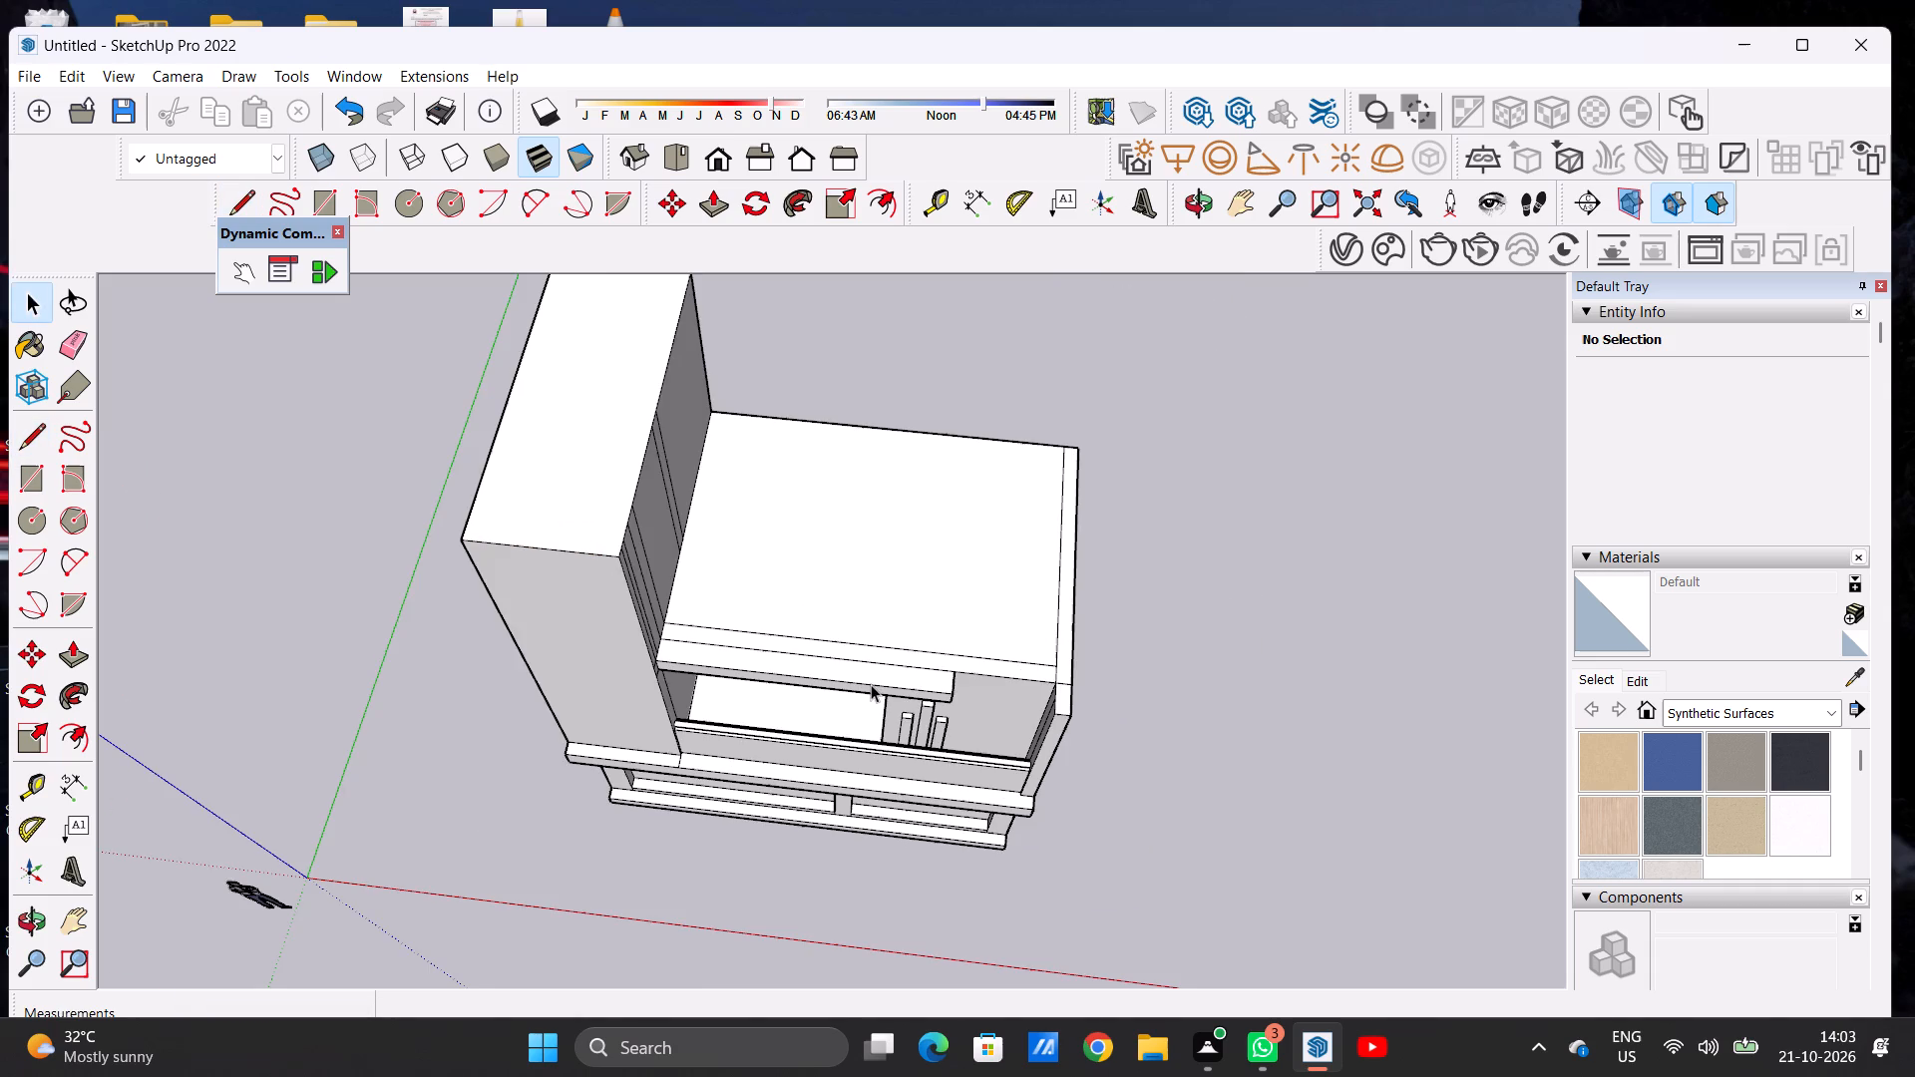
Draw a line about 19' across the roof slab from the end block's rearmost vertical line to the end strip, parallel to the front.
scroll(947, 594, "up", 4)
key("l")
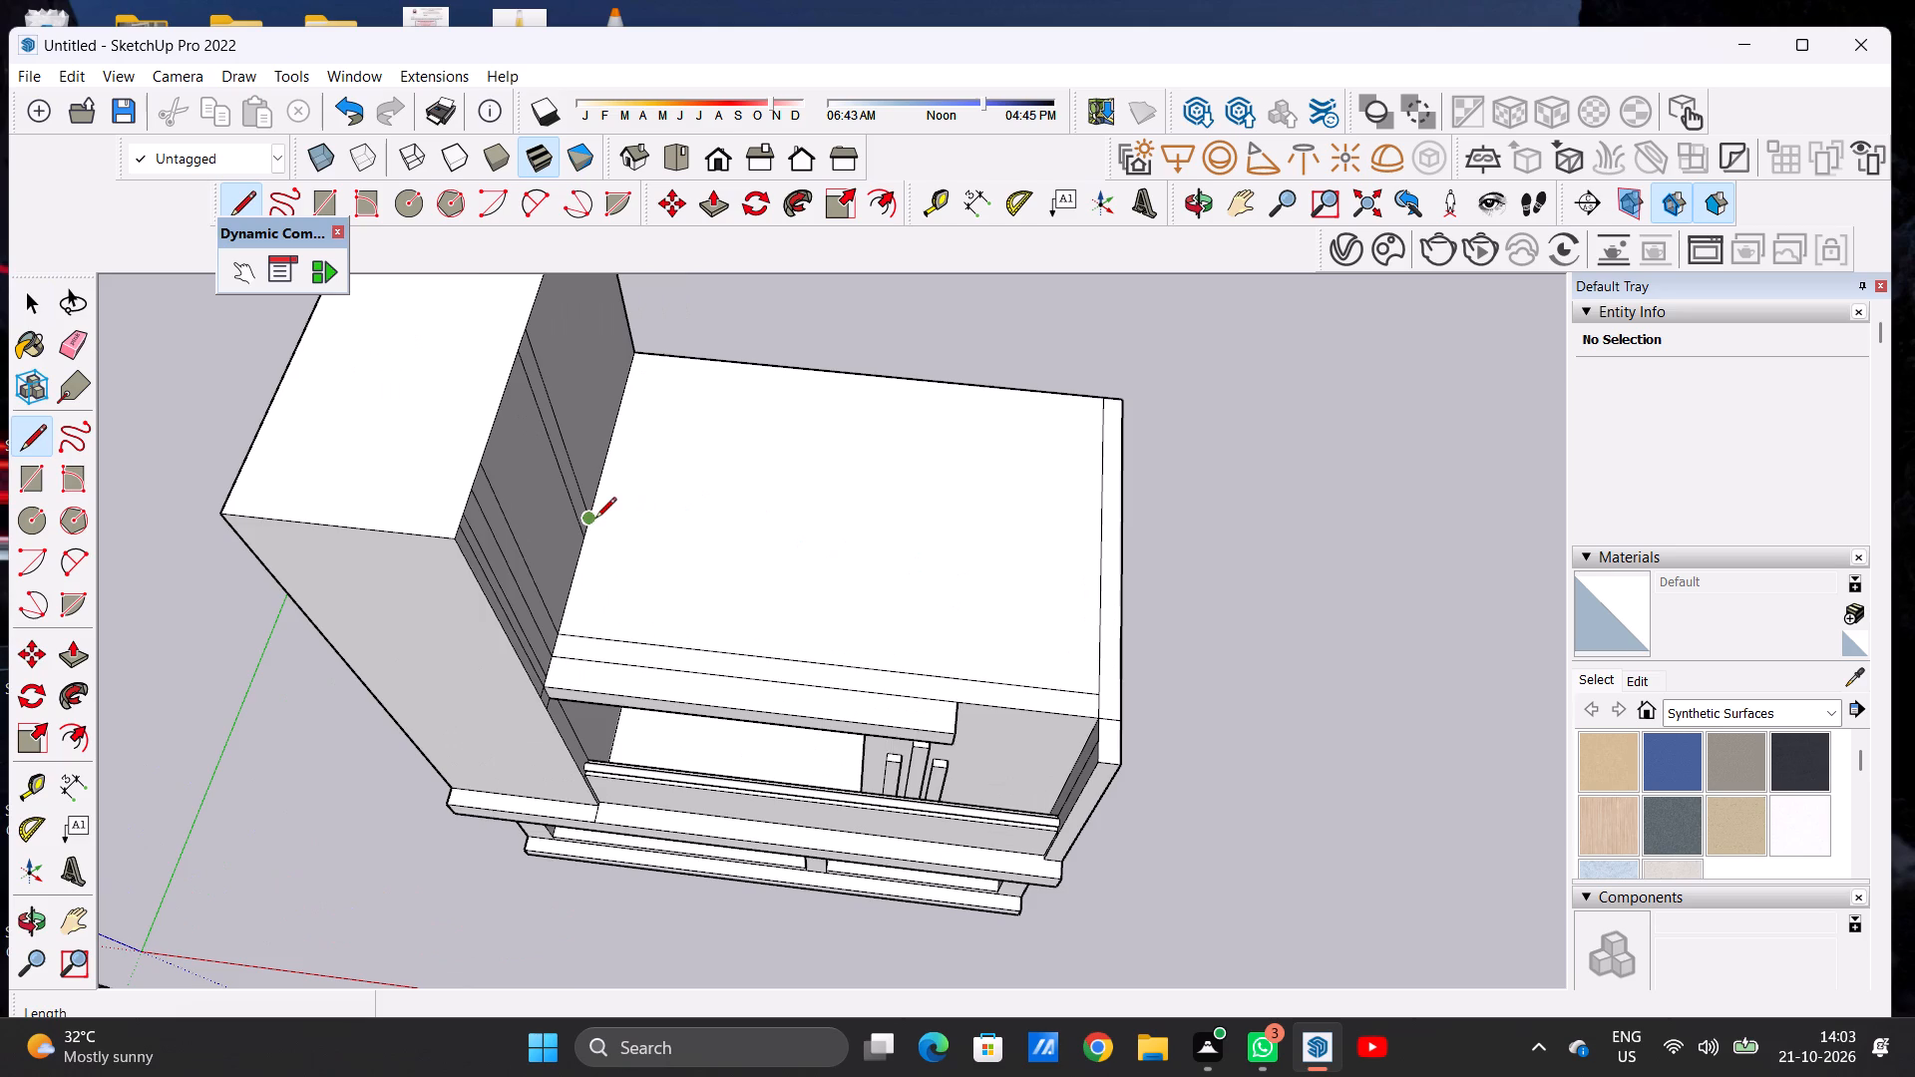
scroll(595, 520, "up", 6)
left_click(583, 517)
scroll(684, 524, "down", 2)
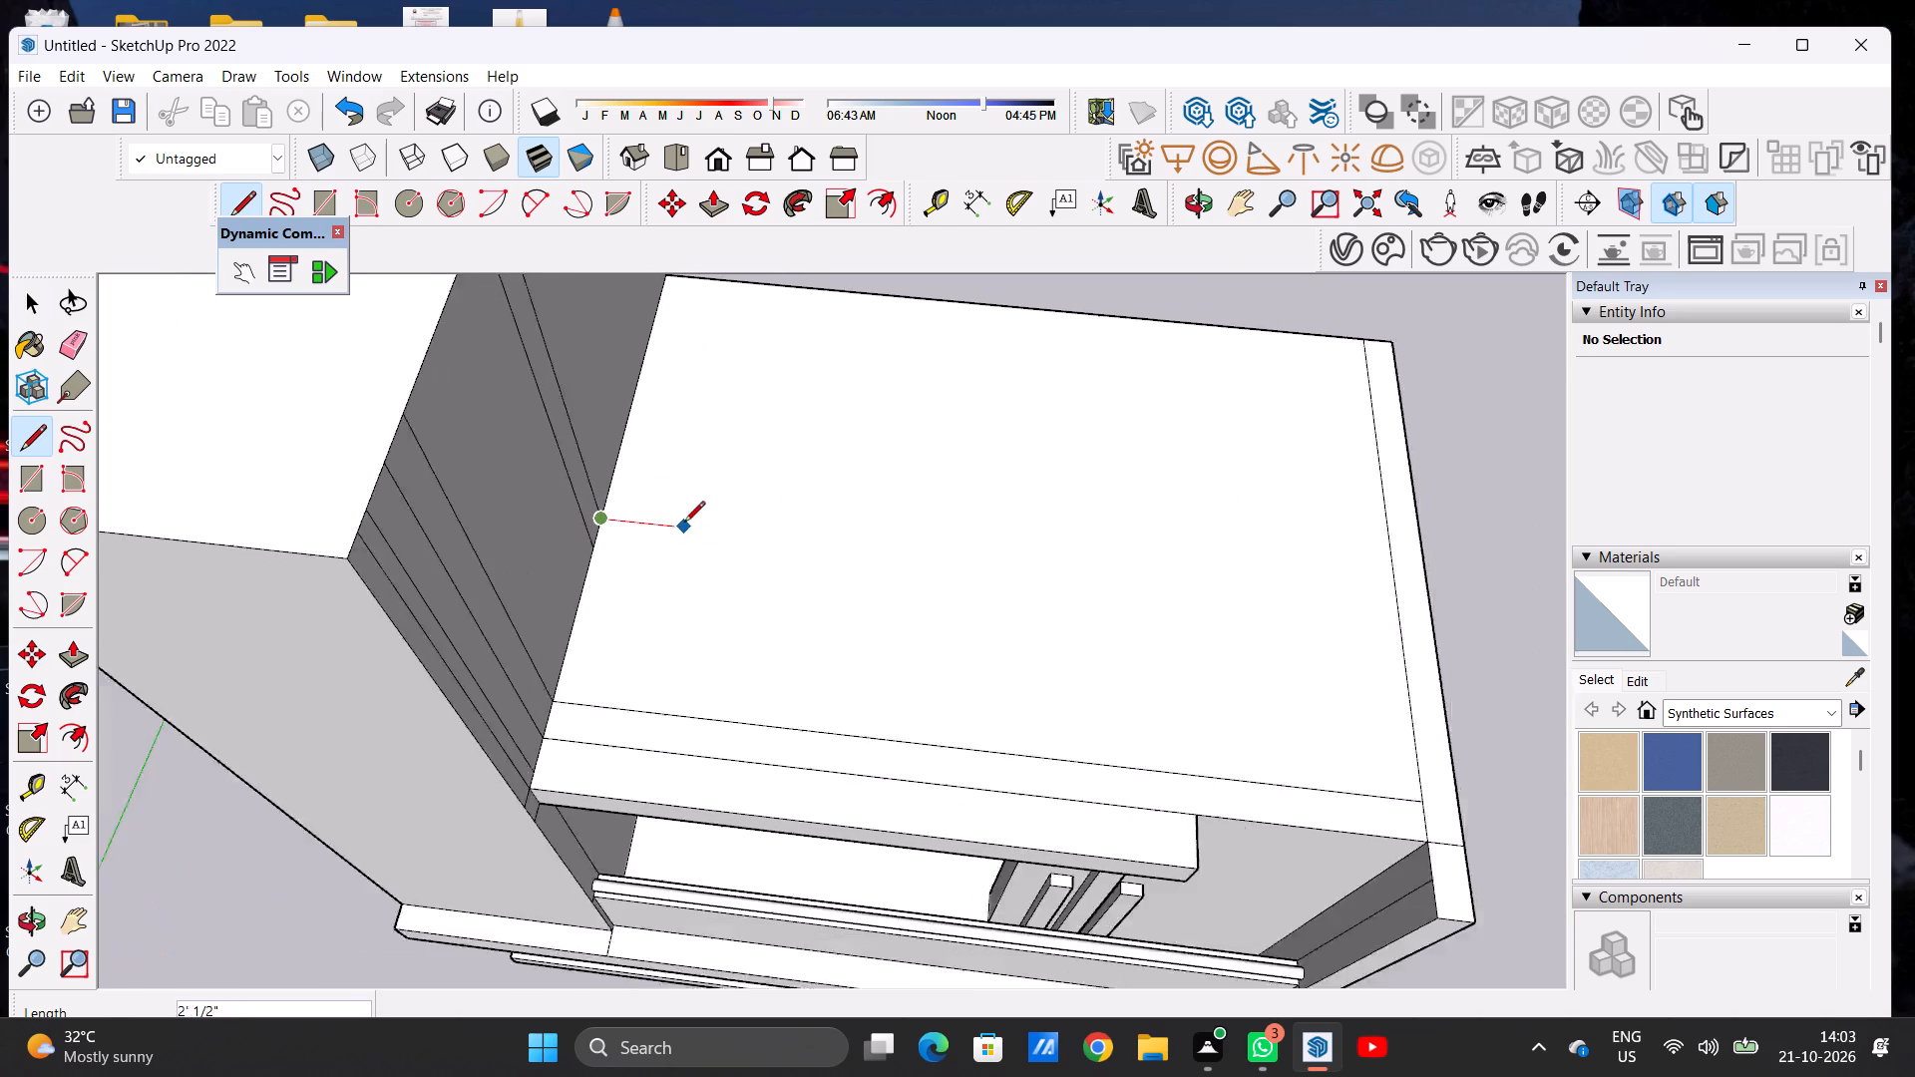
scroll(684, 524, "down", 8)
scroll(899, 524, "up", 2)
scroll(899, 524, "down", 1)
scroll(899, 524, "up", 5)
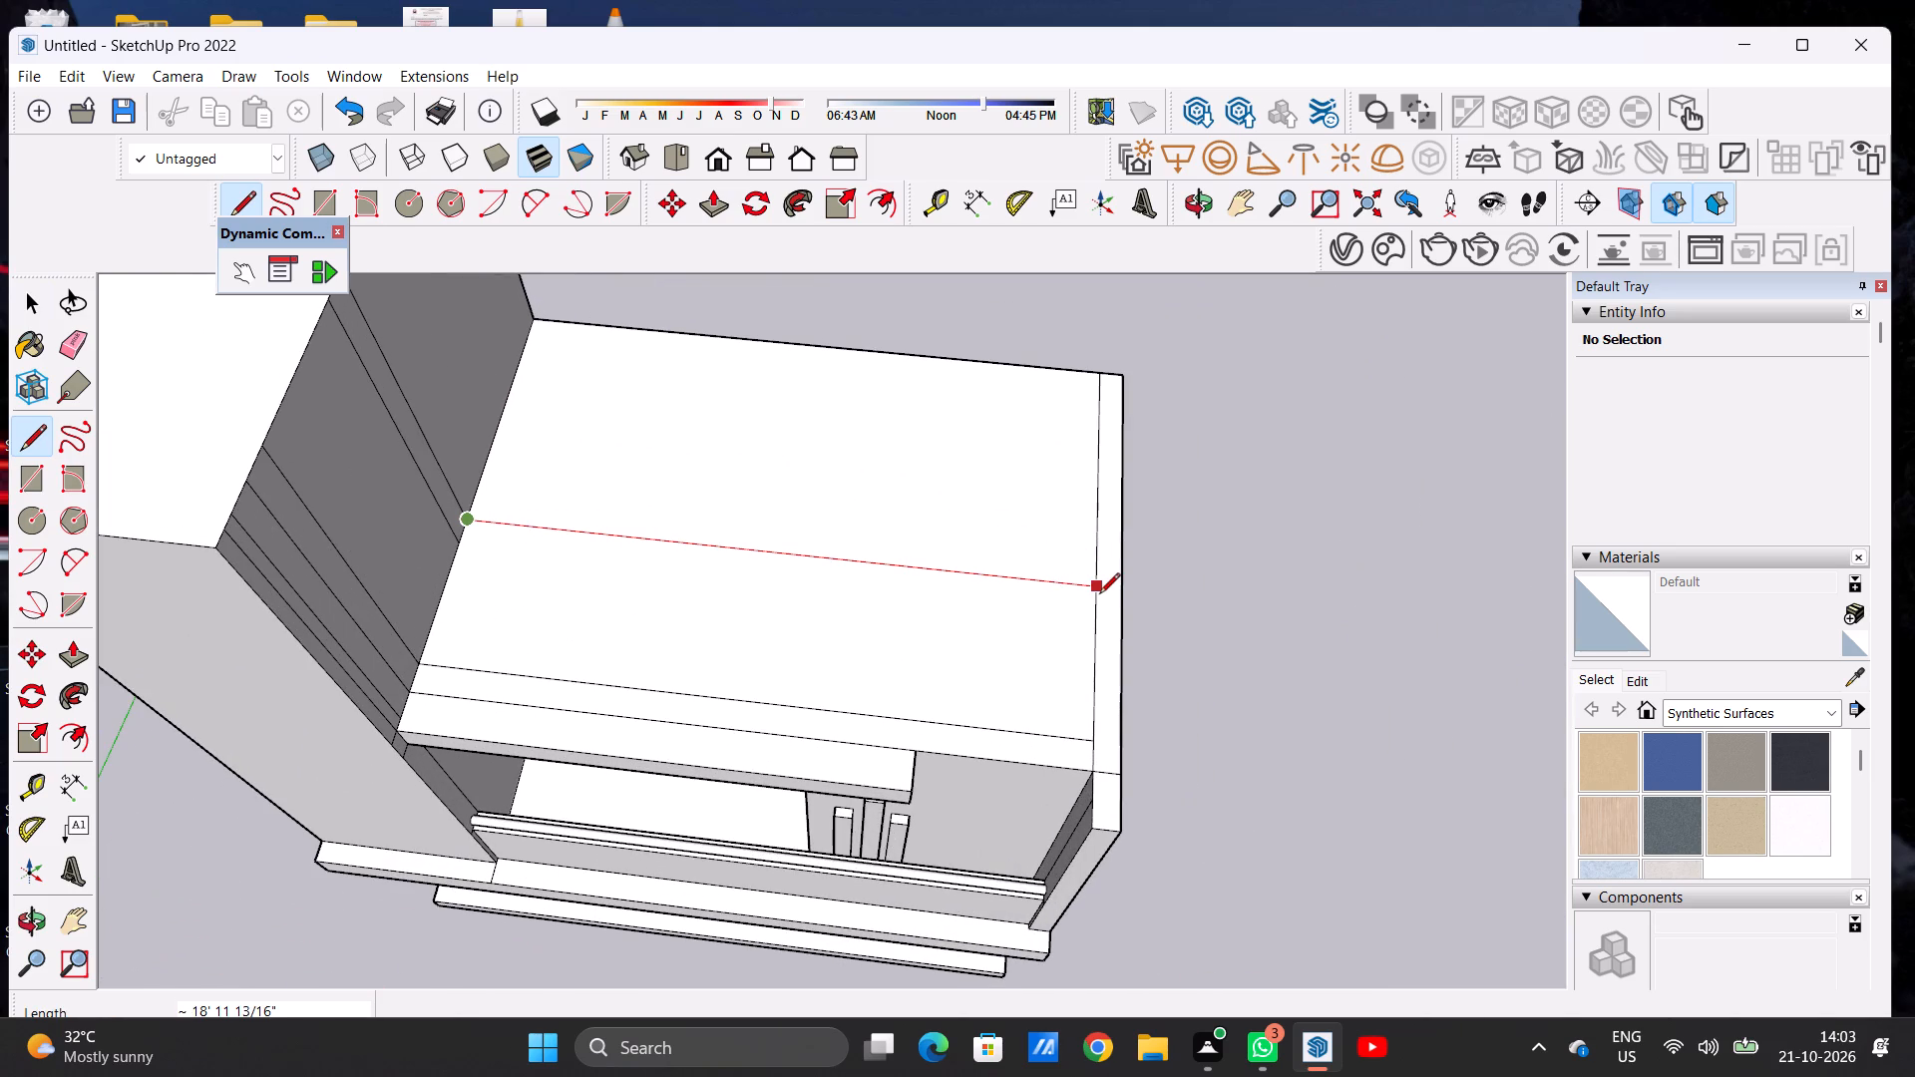
left_click(1095, 594)
Draw a parallel line about 19' long just in front of it, from the end block's adjacent vertical line to the end strip.
scroll(449, 555, "up", 6)
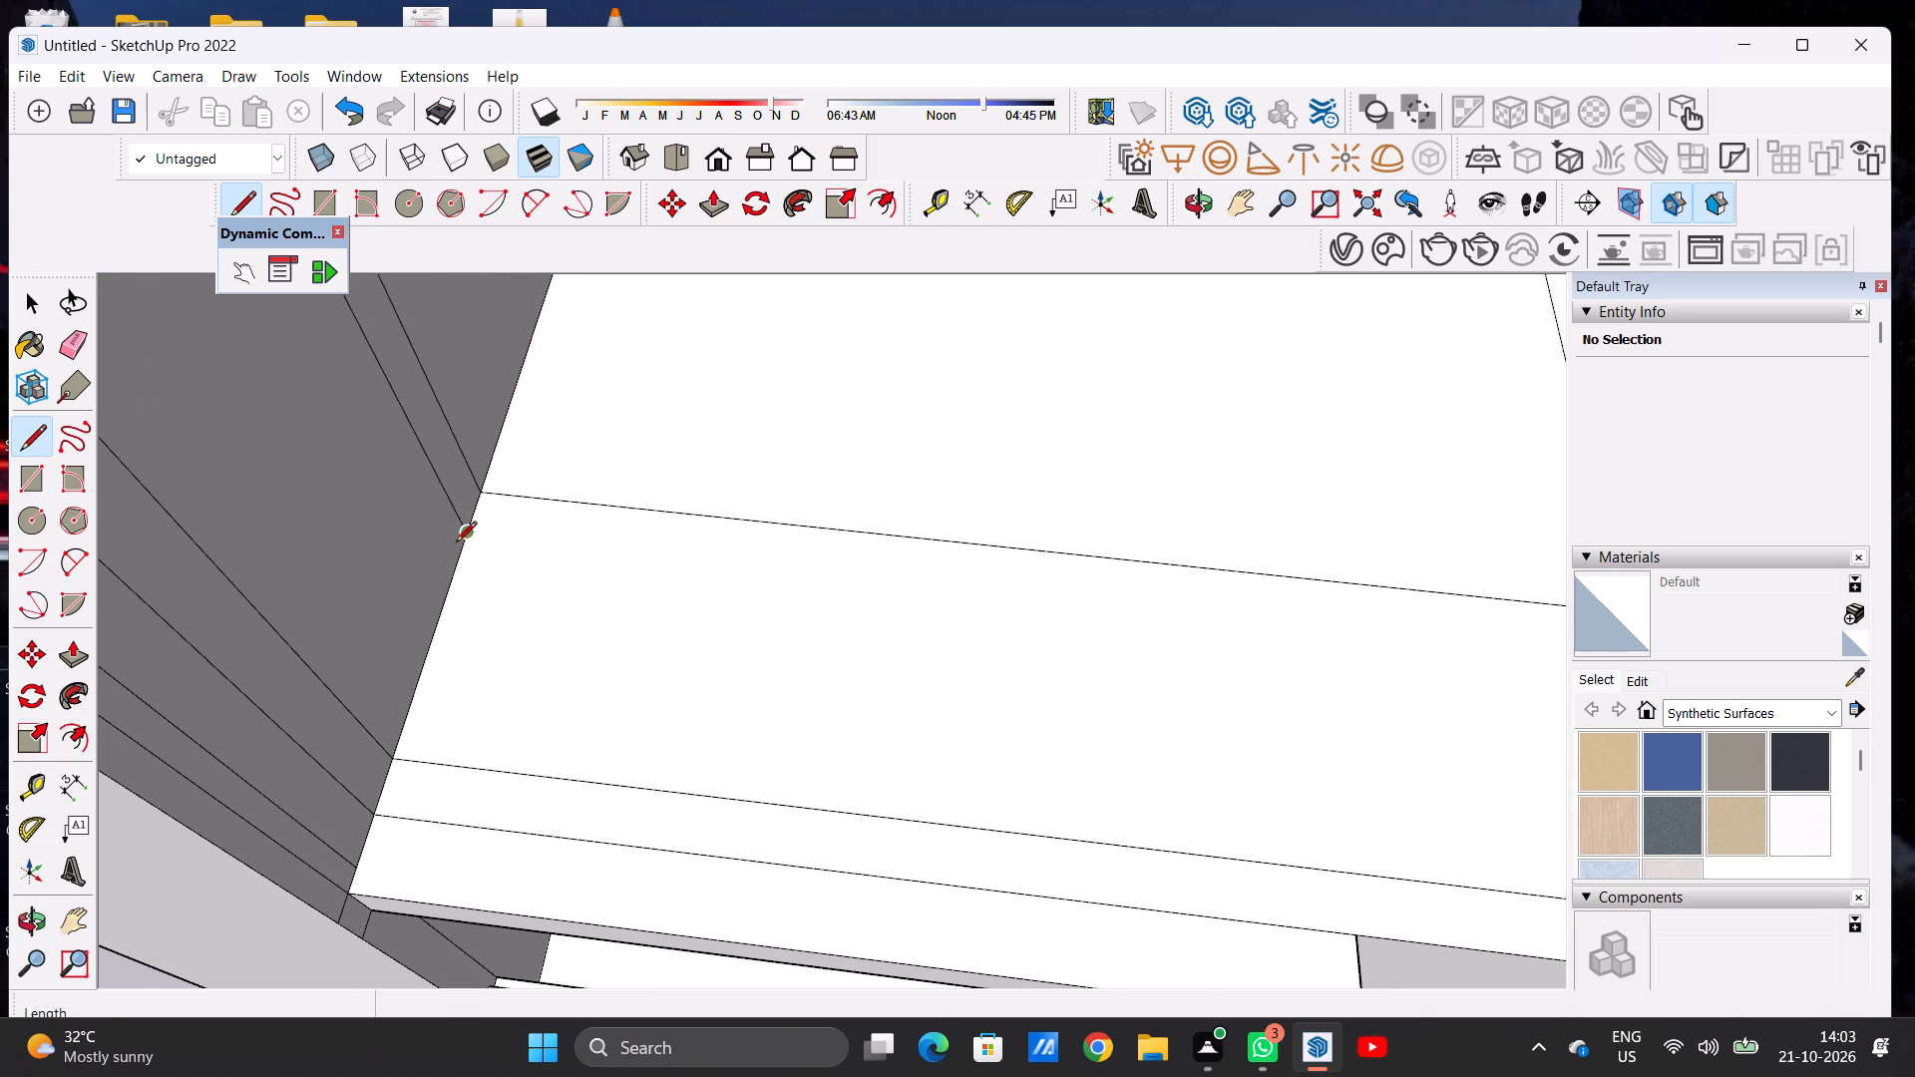
left_click(465, 542)
scroll(638, 541, "down", 6)
scroll(638, 541, "up", 1)
scroll(638, 541, "down", 1)
scroll(638, 541, "up", 1)
scroll(638, 541, "down", 2)
scroll(981, 547, "up", 3)
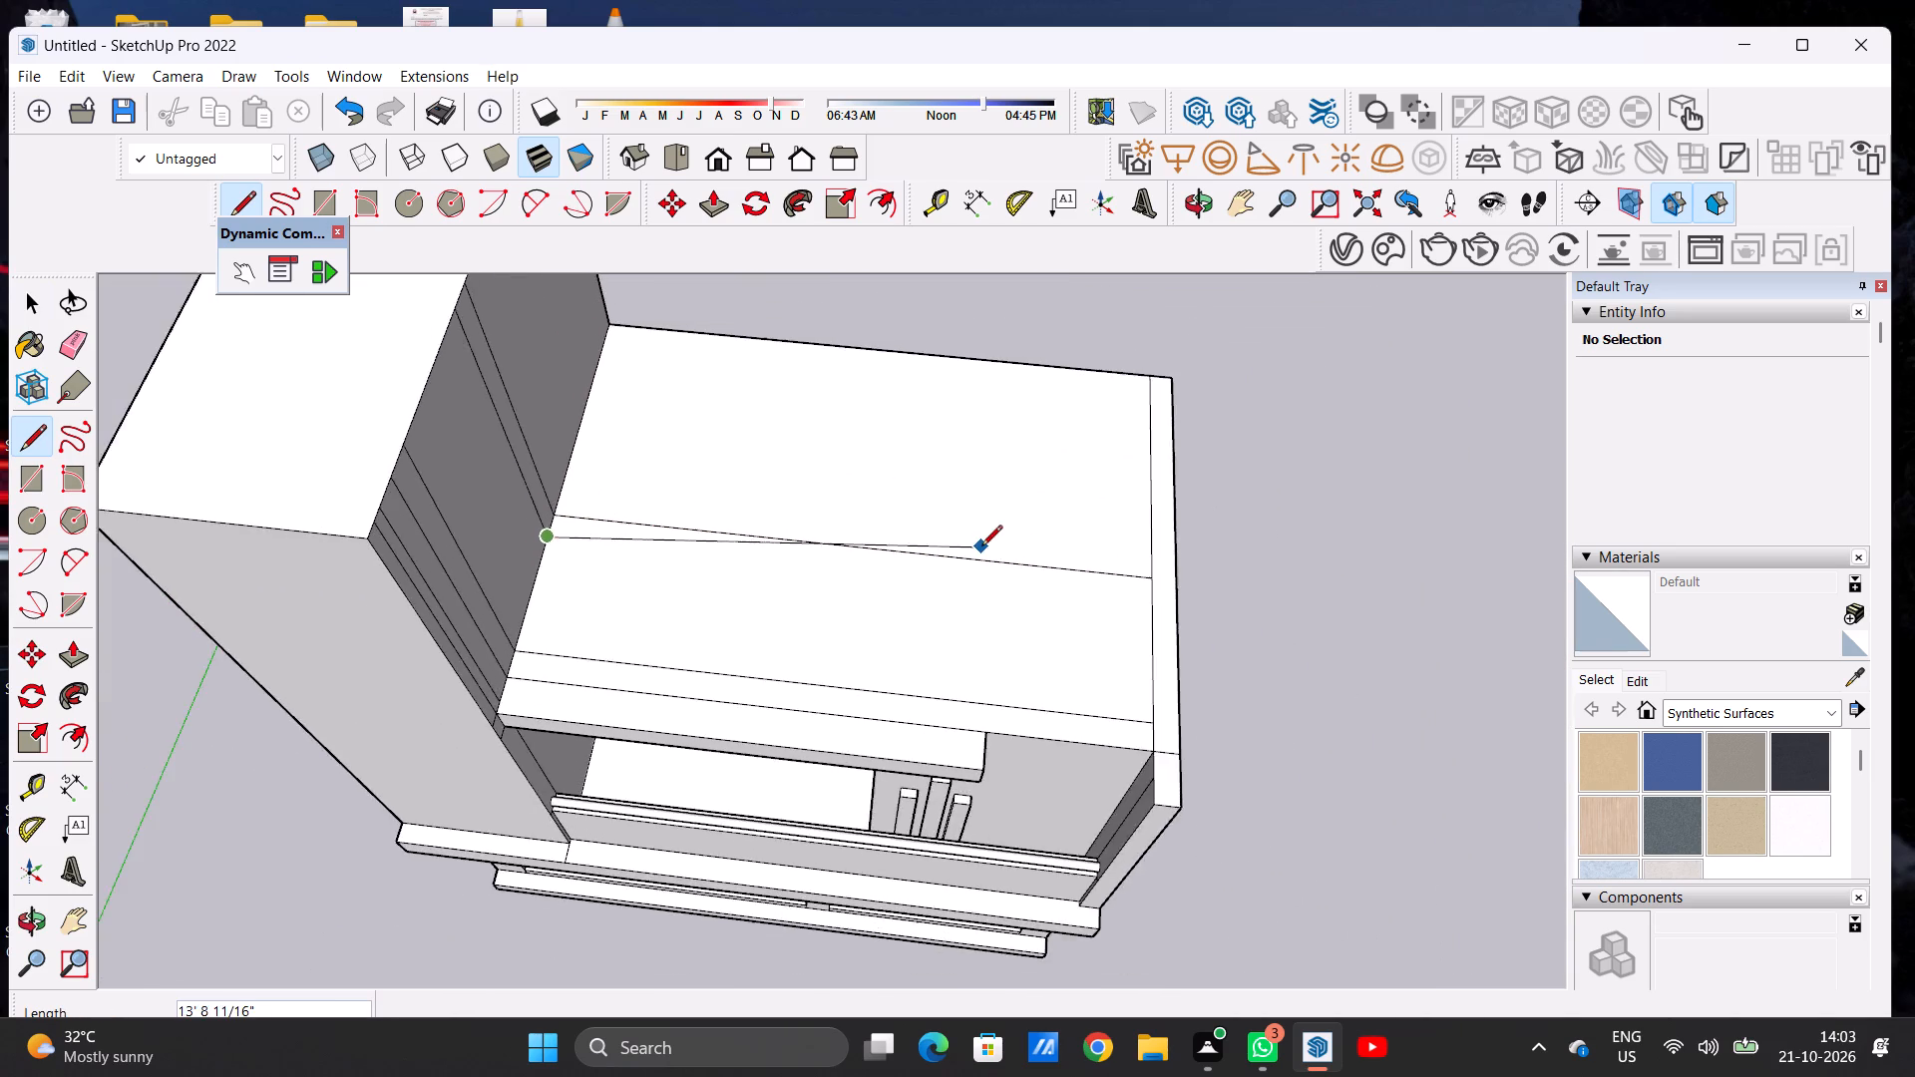
scroll(981, 547, "up", 5)
left_click(1311, 651)
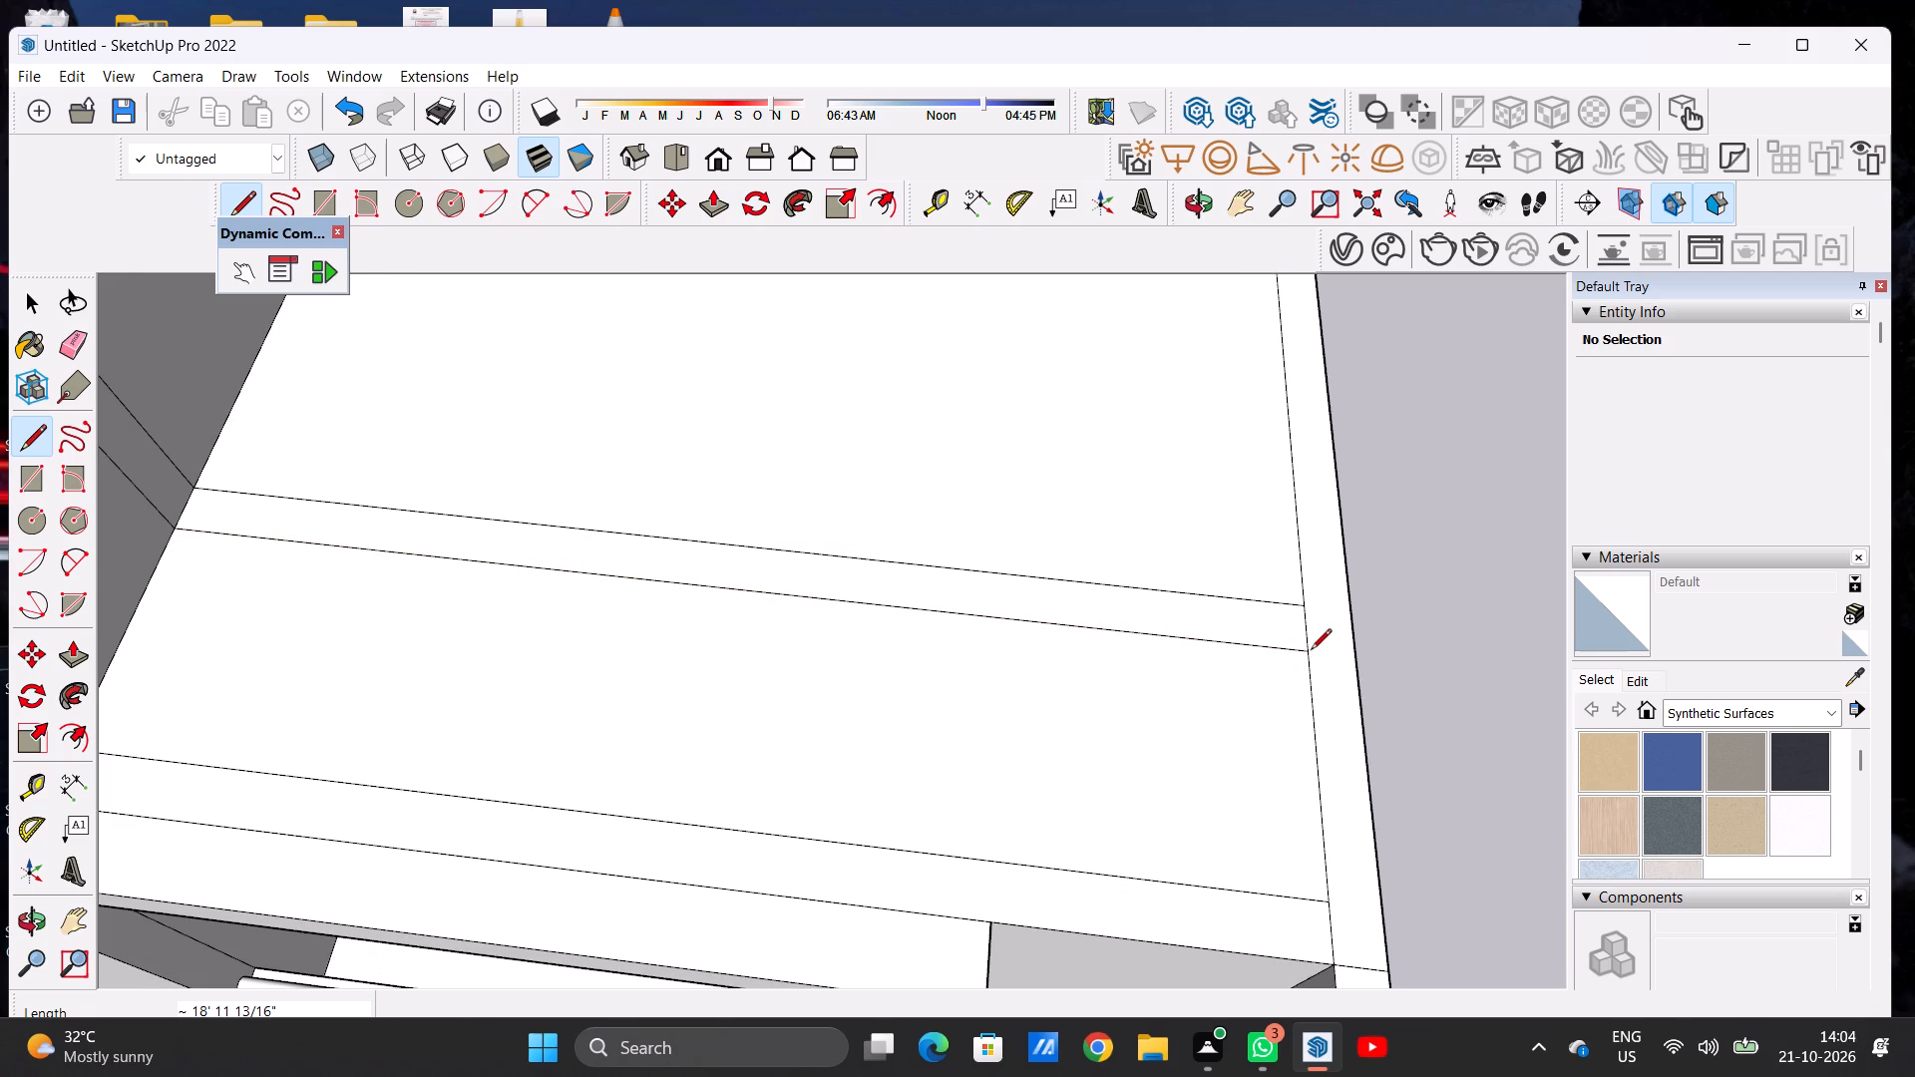
Erase the short line crossing the end wall strip near its front end, at the roof slab's front edge.
key("space")
scroll(843, 815, "down", 4)
scroll(926, 767, "down", 4)
scroll(926, 767, "up", 1)
scroll(926, 767, "down", 1)
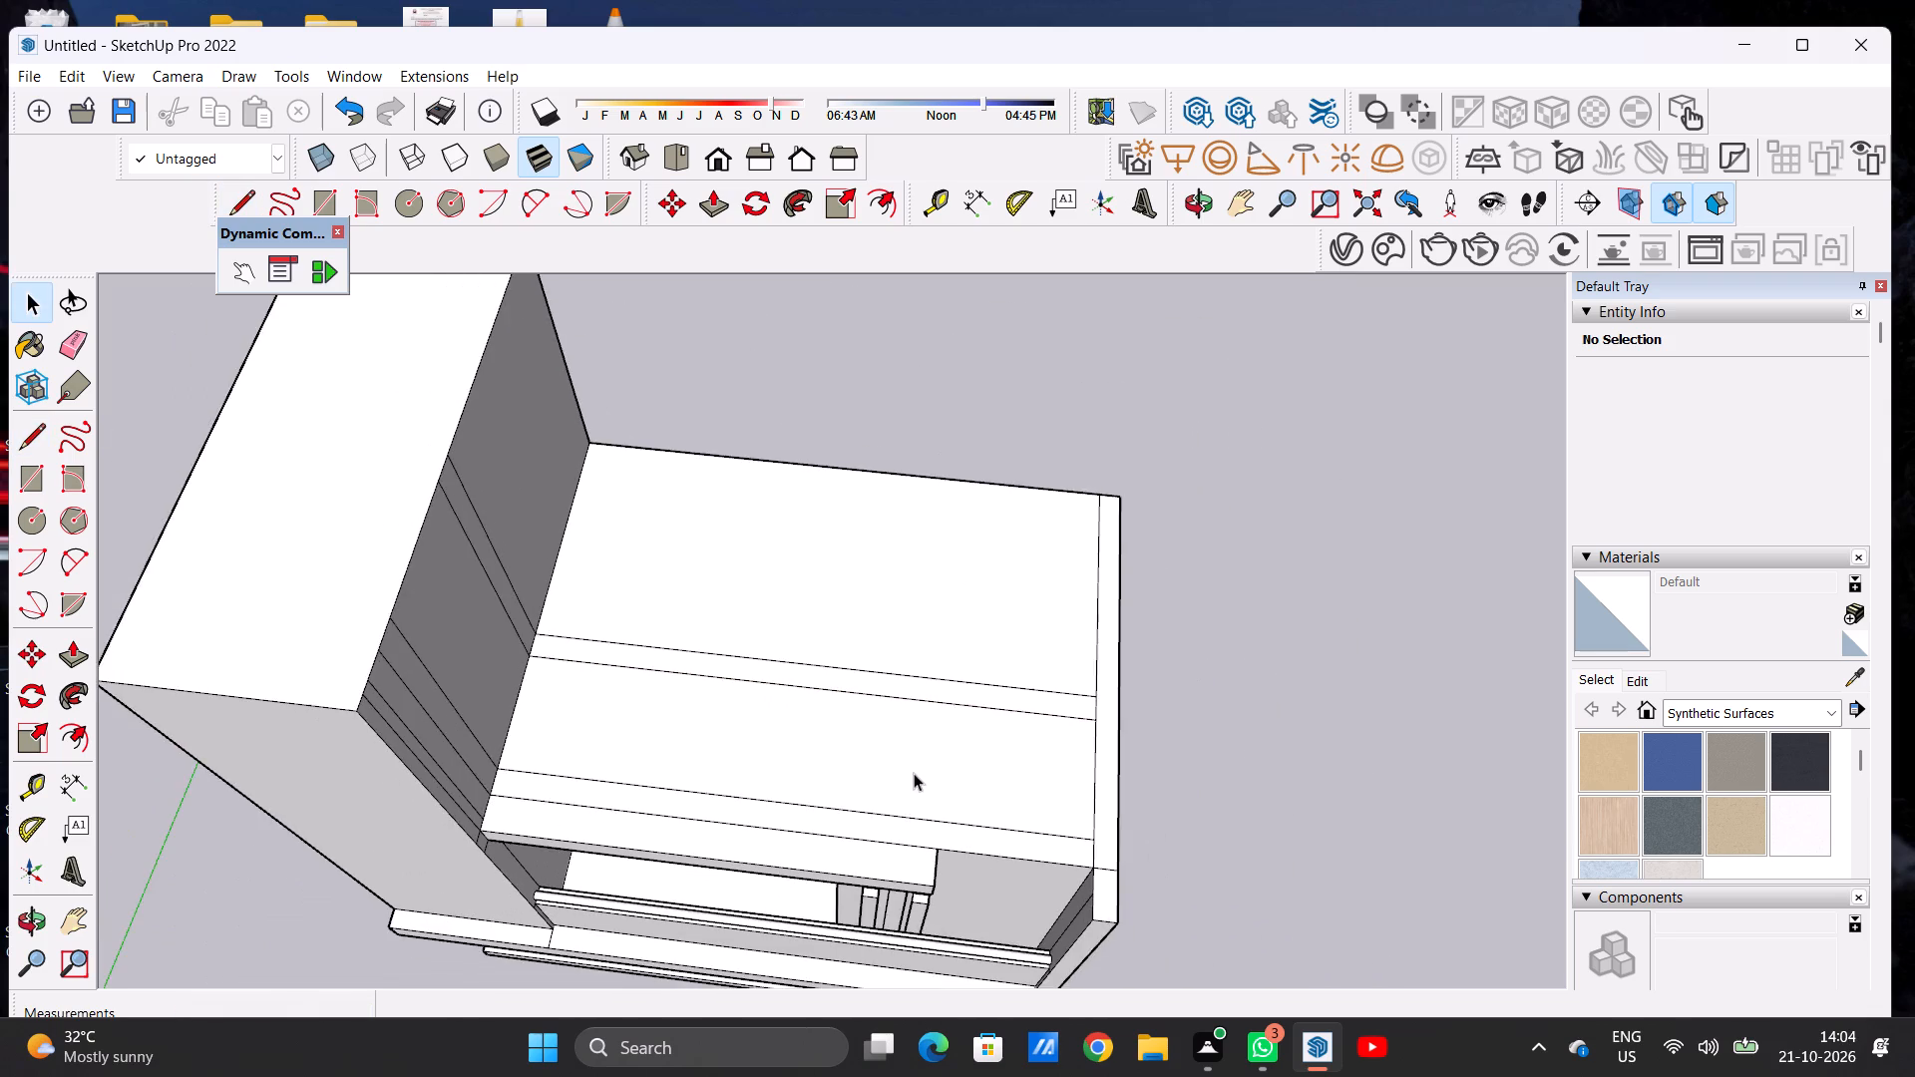
scroll(873, 761, "down", 5)
middle_click_drag(803, 793, 828, 686)
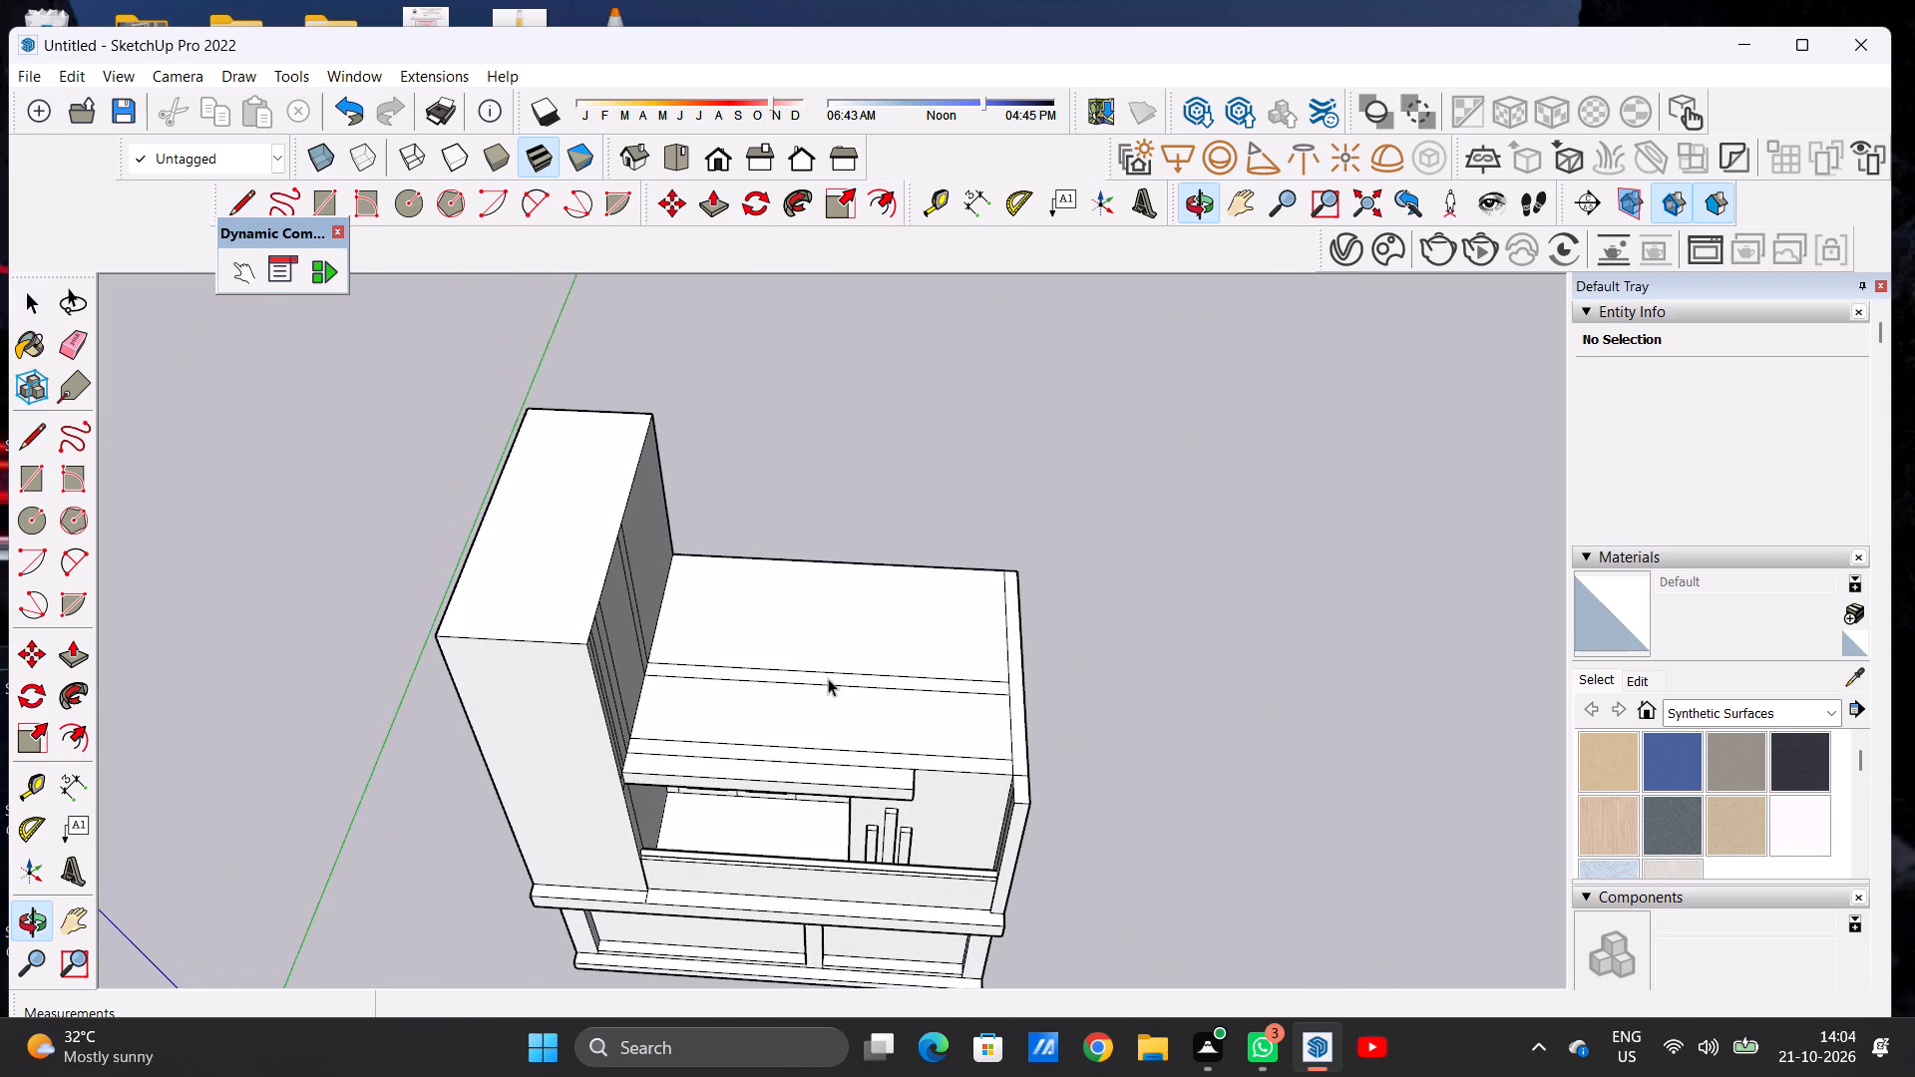
scroll(828, 678, "up", 1)
scroll(828, 678, "down", 1)
scroll(828, 678, "up", 3)
scroll(828, 678, "down", 1)
scroll(828, 678, "up", 1)
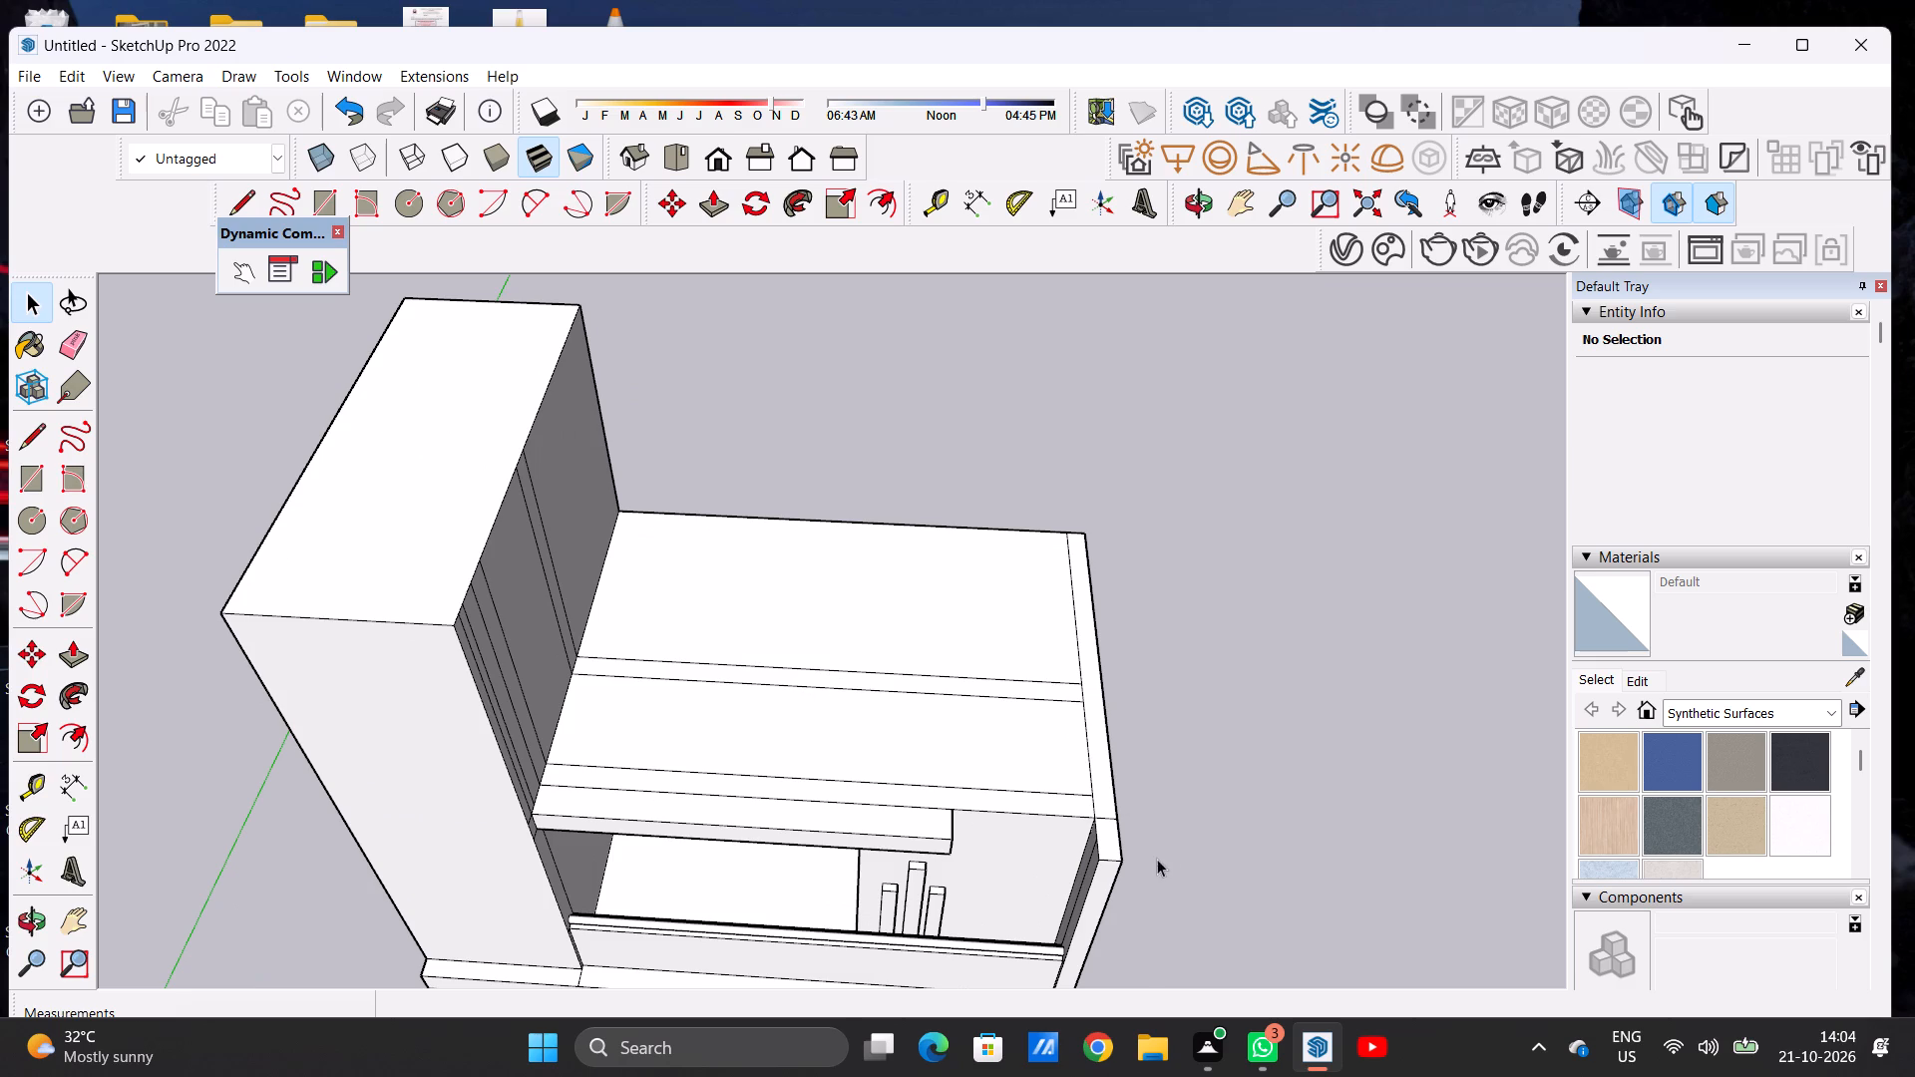
scroll(1128, 849, "up", 8)
key("e")
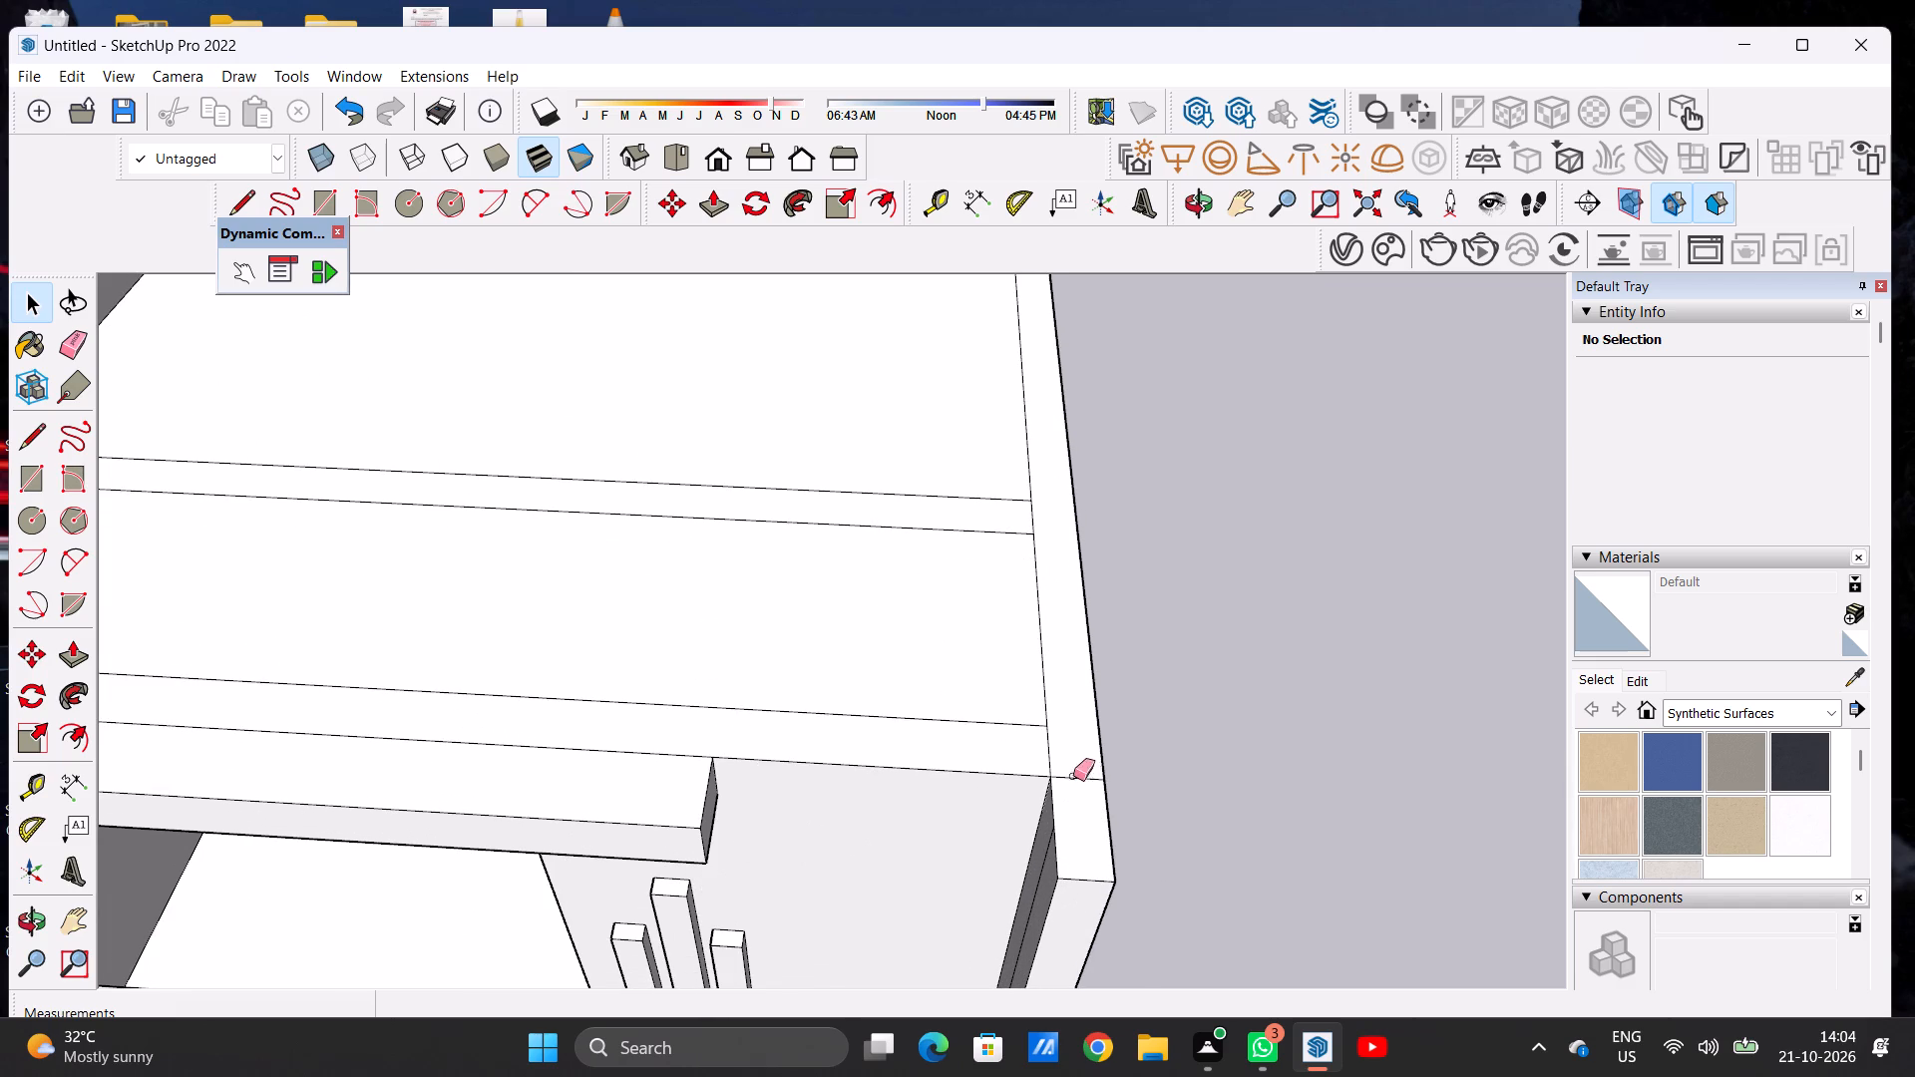
left_click_drag(1070, 765, 1087, 804)
key("space")
Push/Pull the full-length end wall strip up 10' to form the side wall opposite the raised end block.
scroll(896, 799, "down", 3)
scroll(896, 799, "up", 1)
scroll(895, 798, "down", 7)
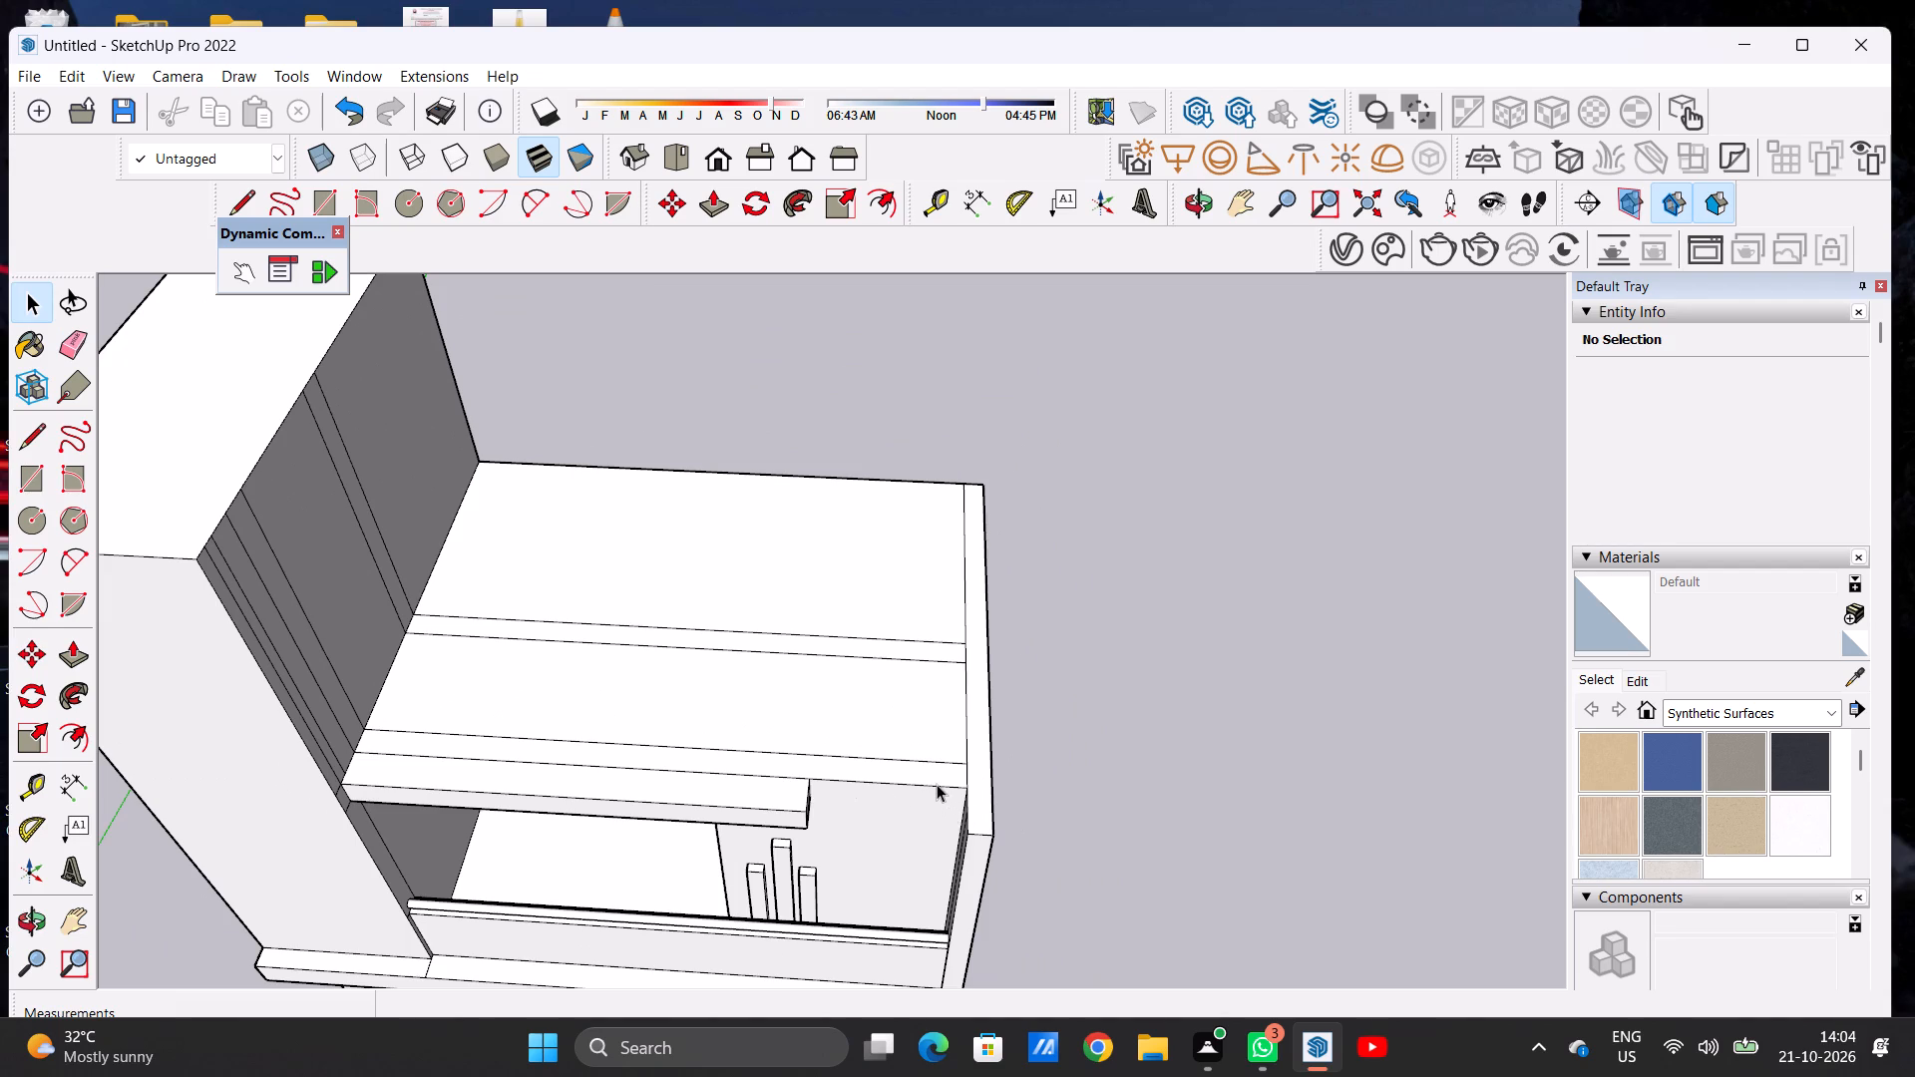
key("p")
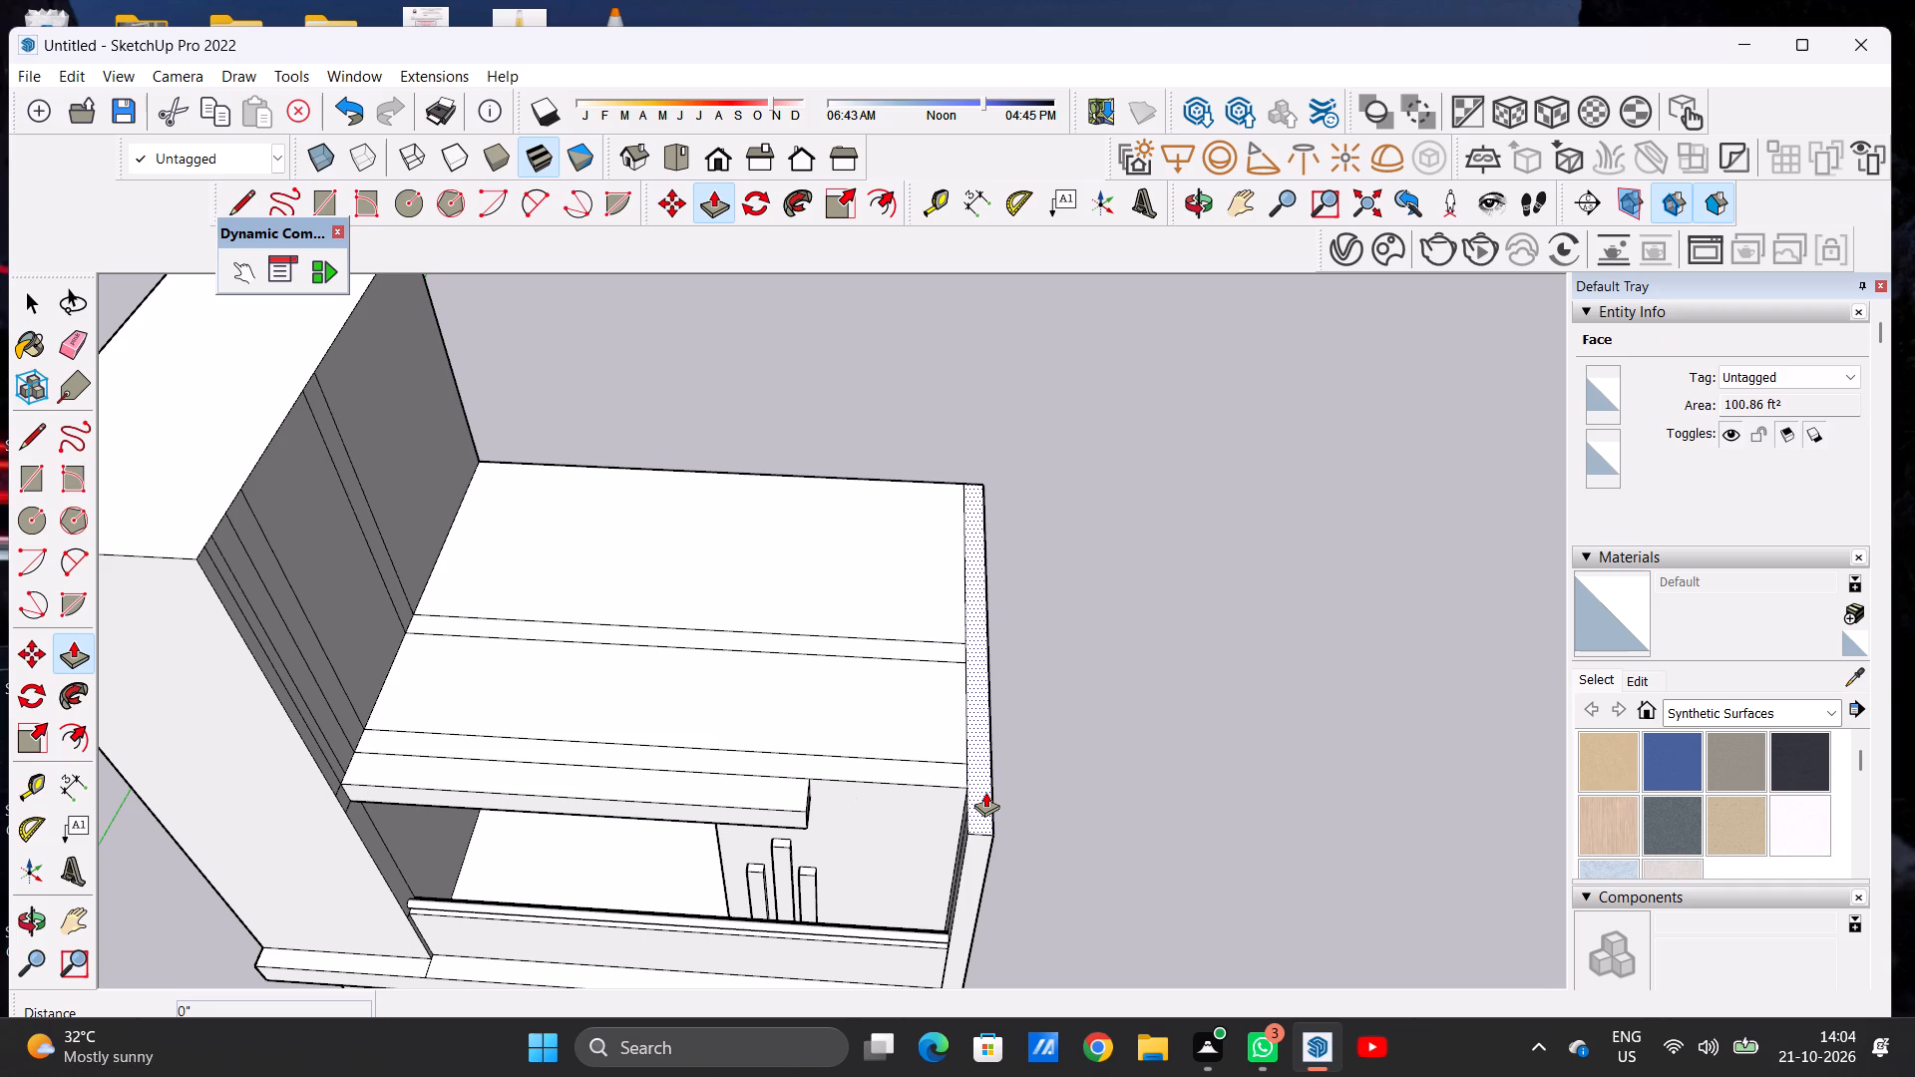
left_click(985, 792)
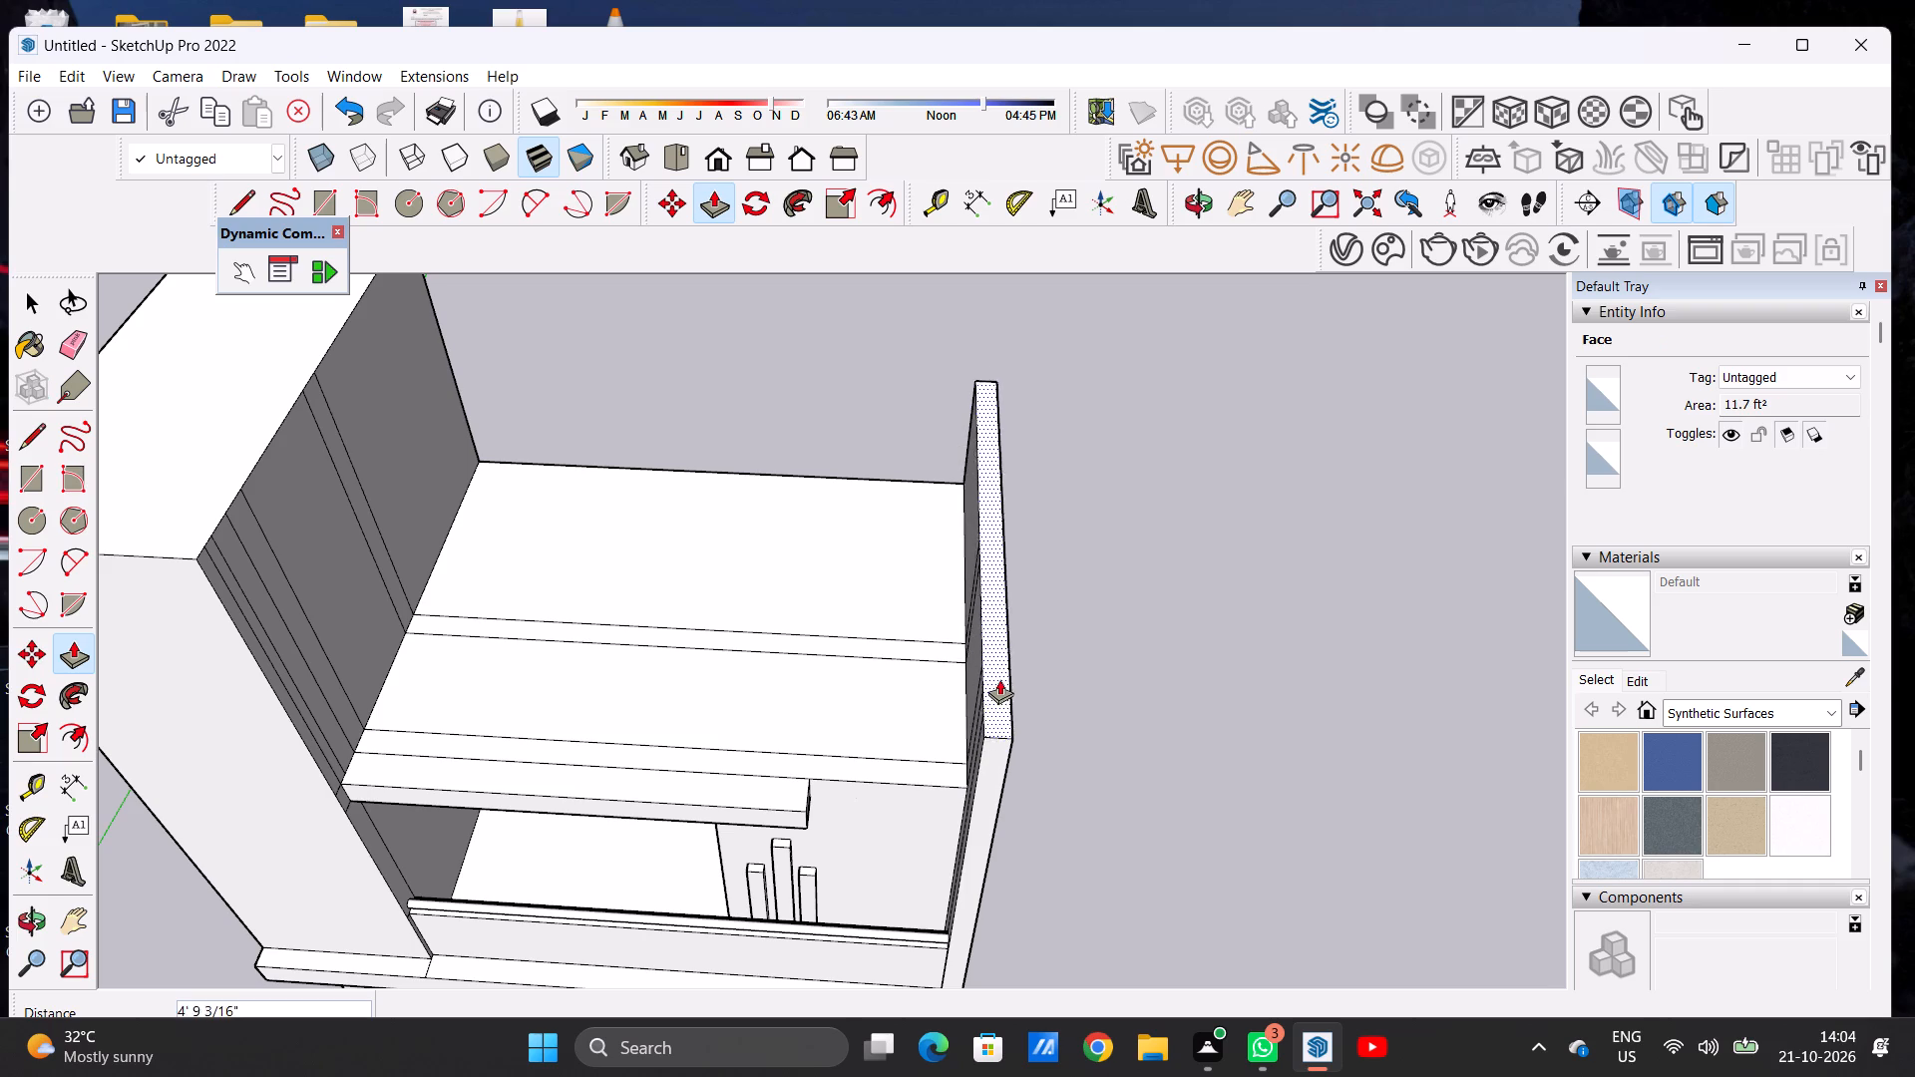
type("10'")
key("Return")
key("space")
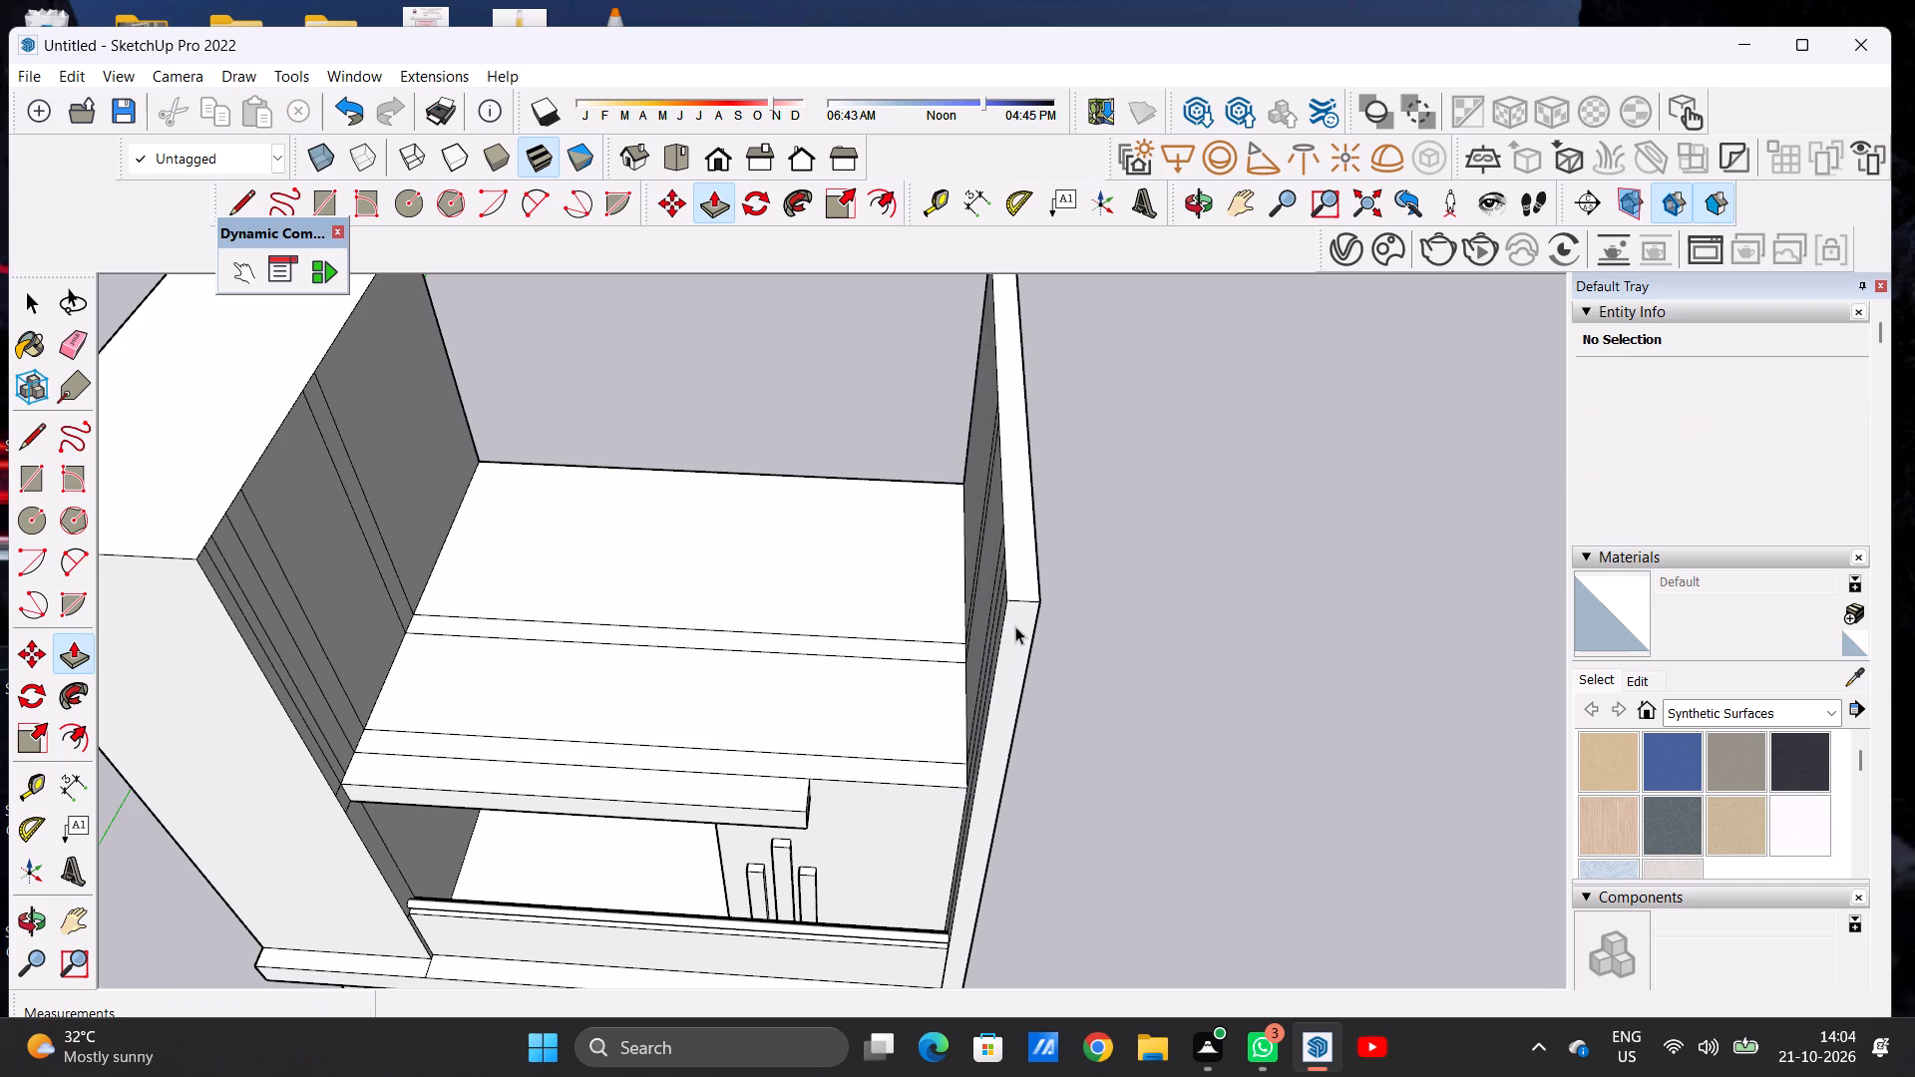
Examine the raised side wall, the roof strips and the balcony front from several sides and from above.
scroll(905, 747, "down", 3)
scroll(905, 747, "up", 2)
scroll(905, 747, "down", 2)
middle_click_drag(934, 827, 958, 631)
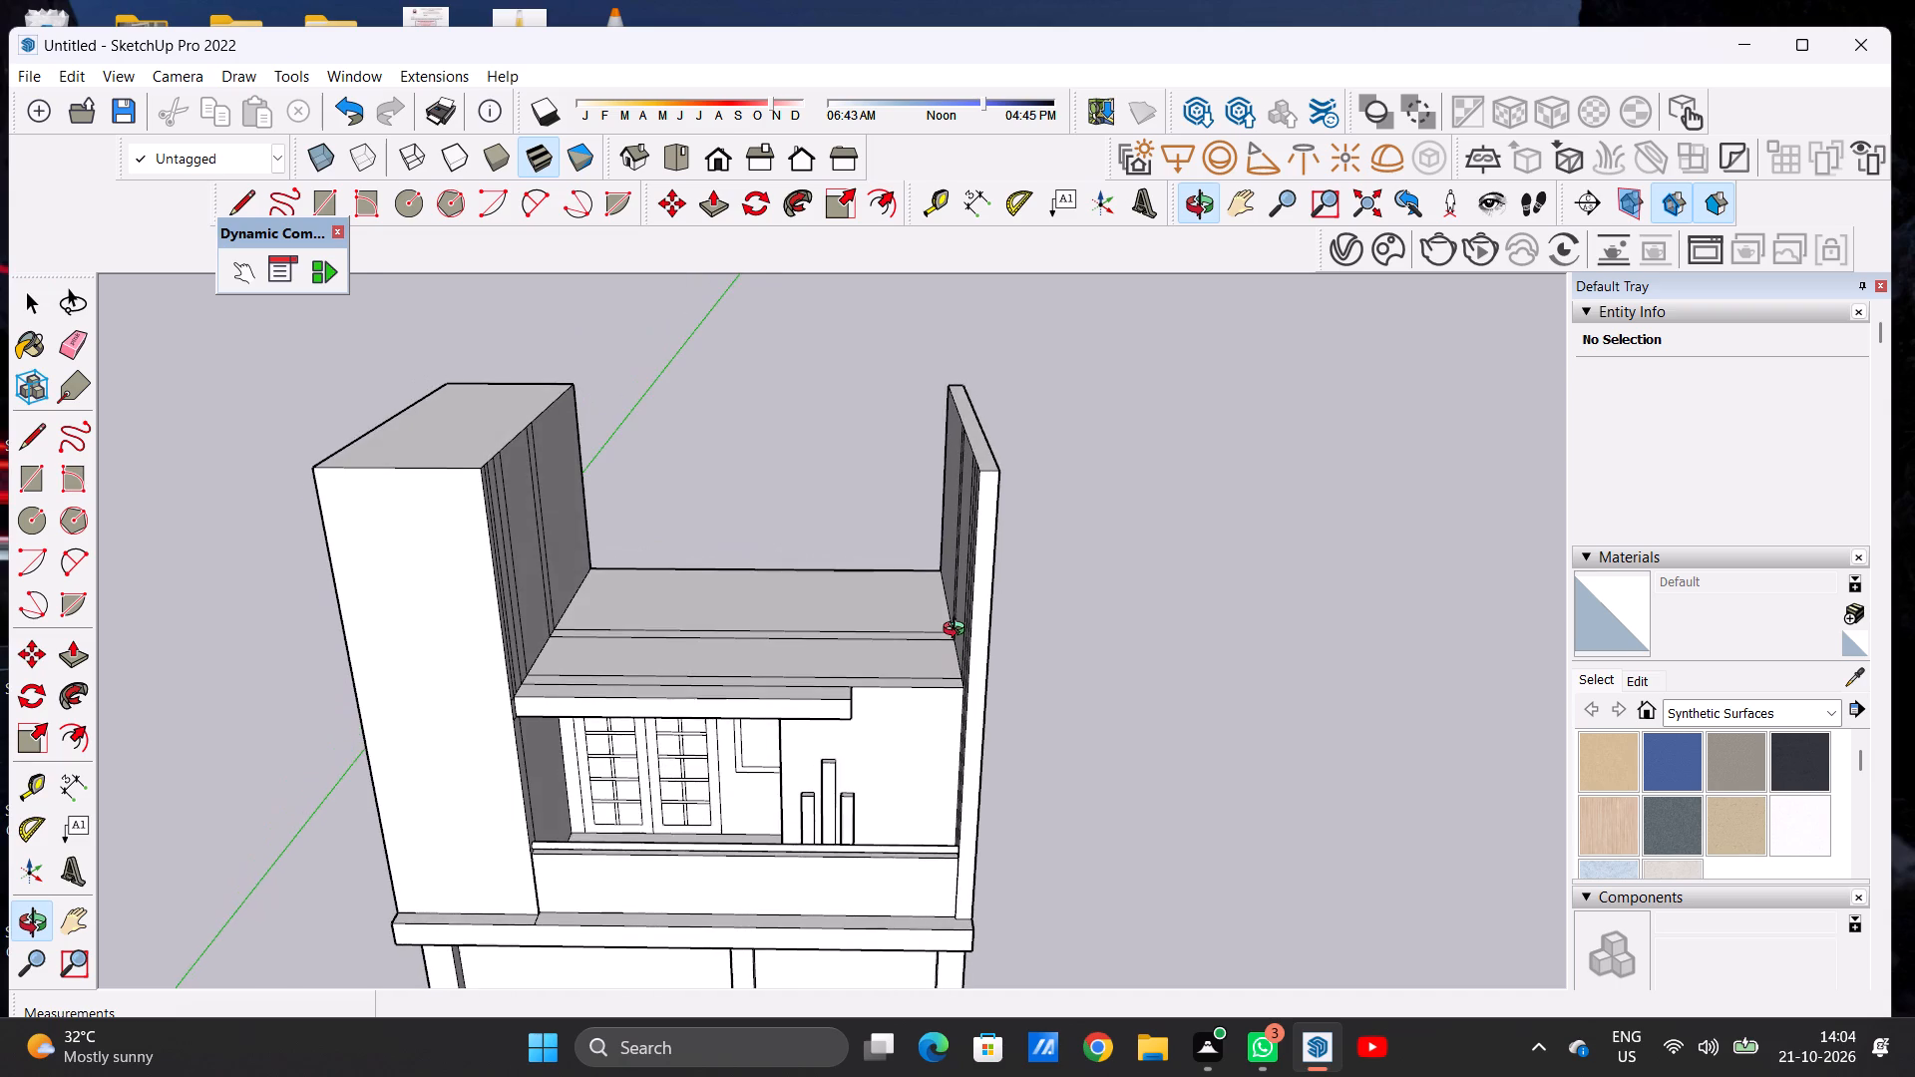
middle_click_drag(958, 631, 1122, 840)
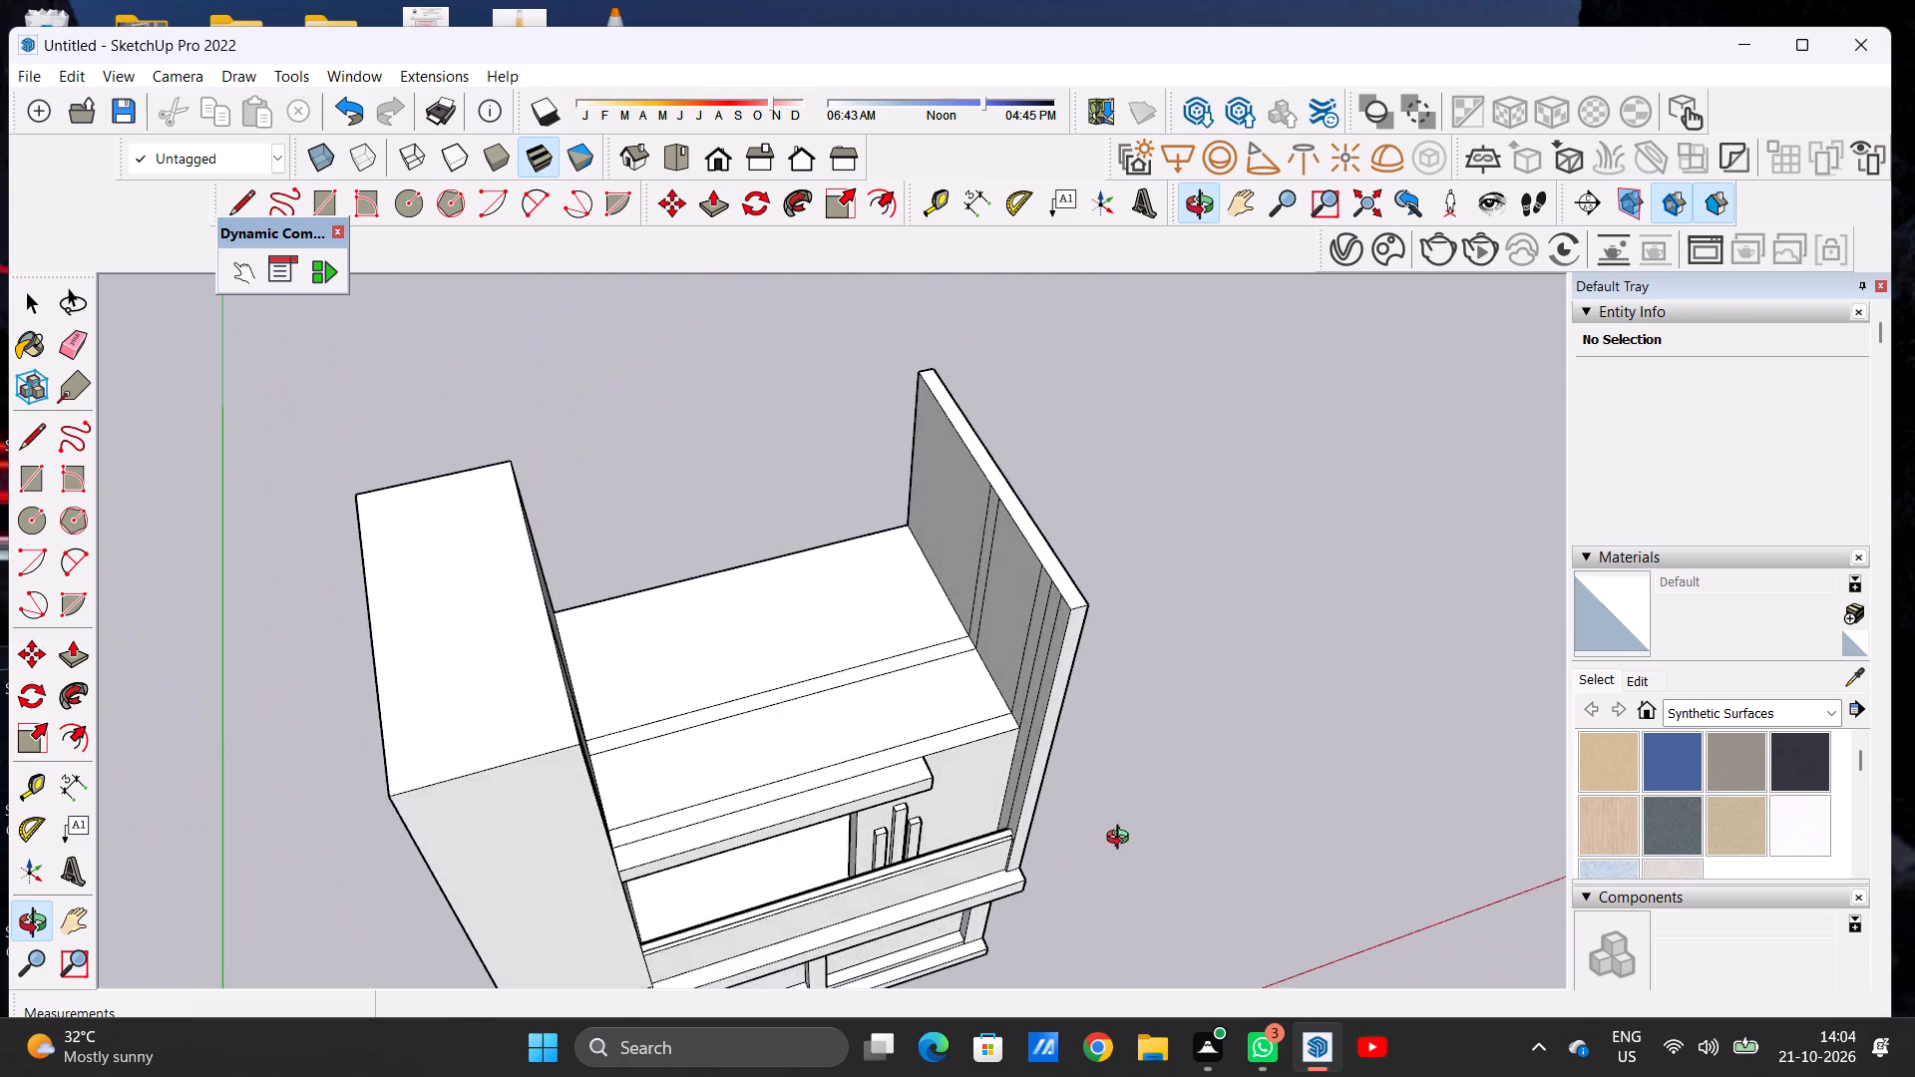
middle_click_drag(1122, 840, 247, 777)
middle_click_drag(821, 670, 628, 541)
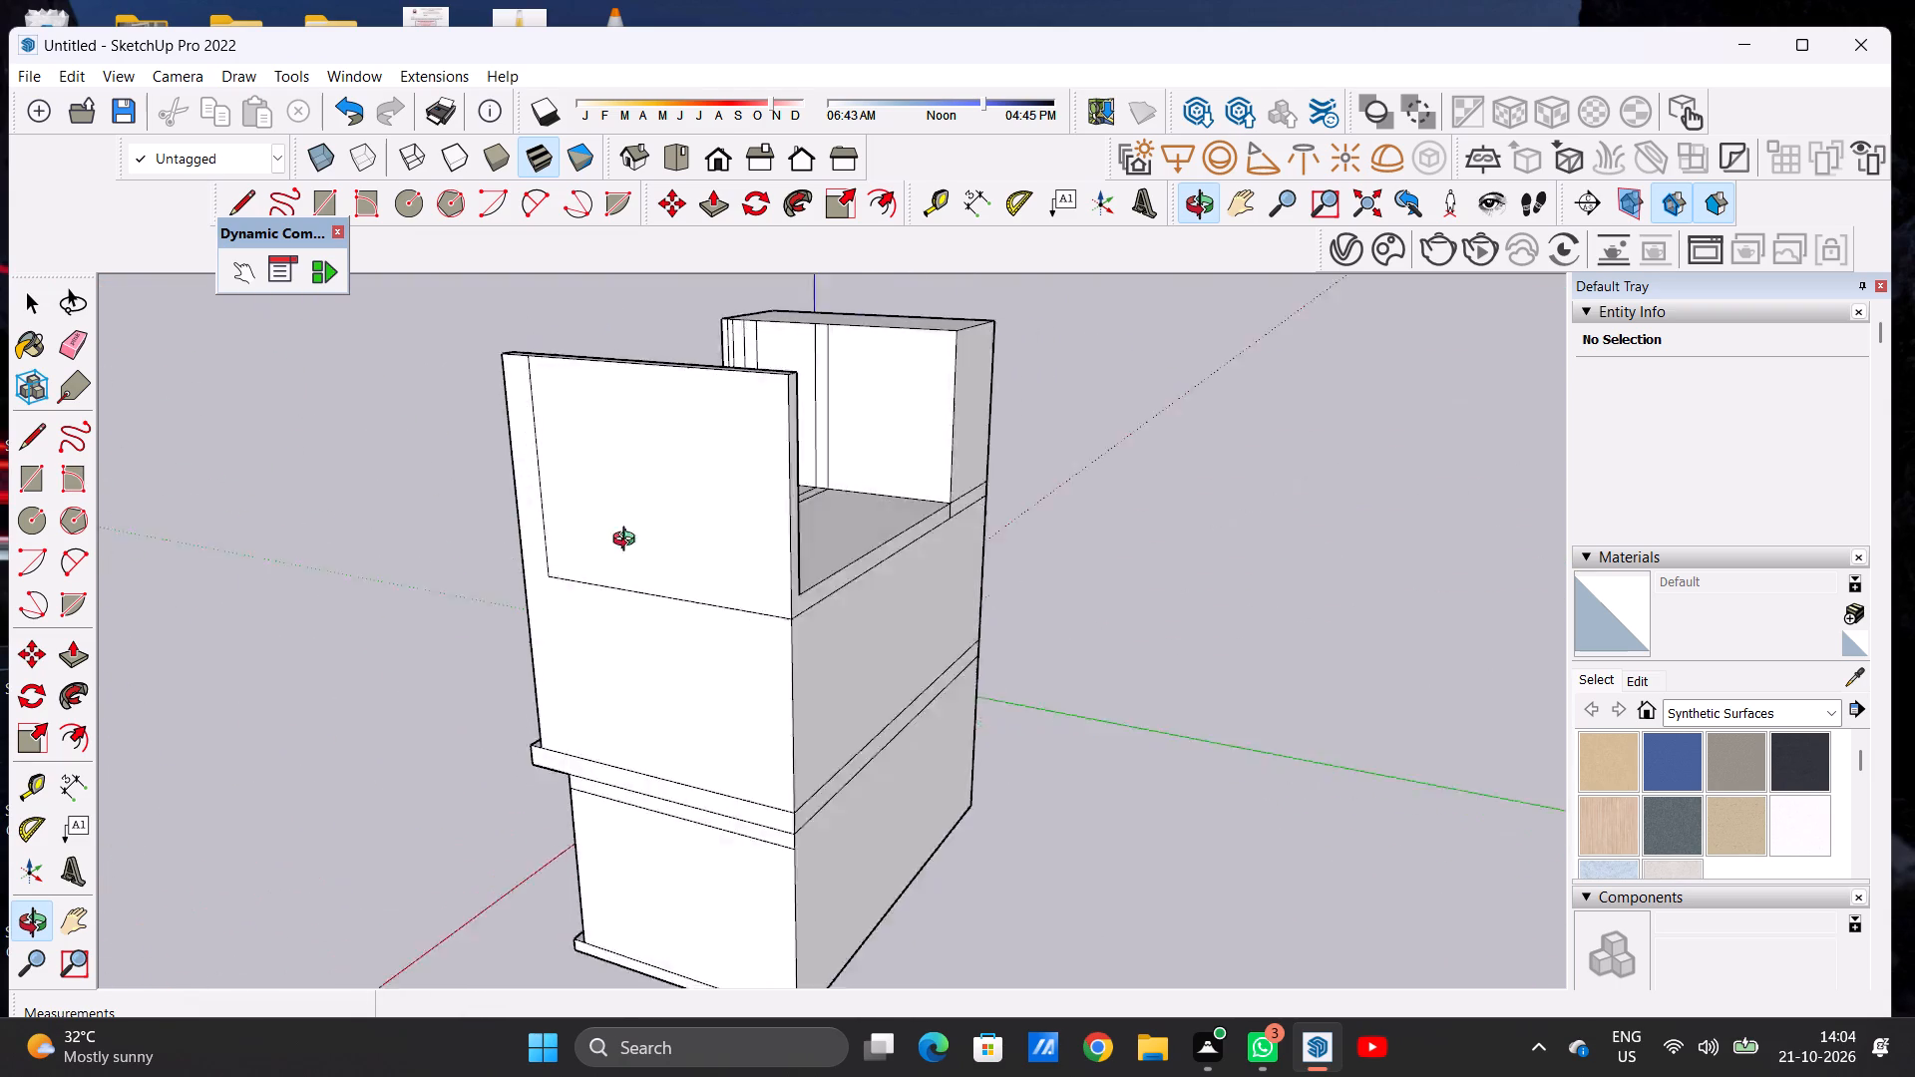
middle_click_drag(628, 541, 955, 581)
middle_click_drag(577, 571, 949, 743)
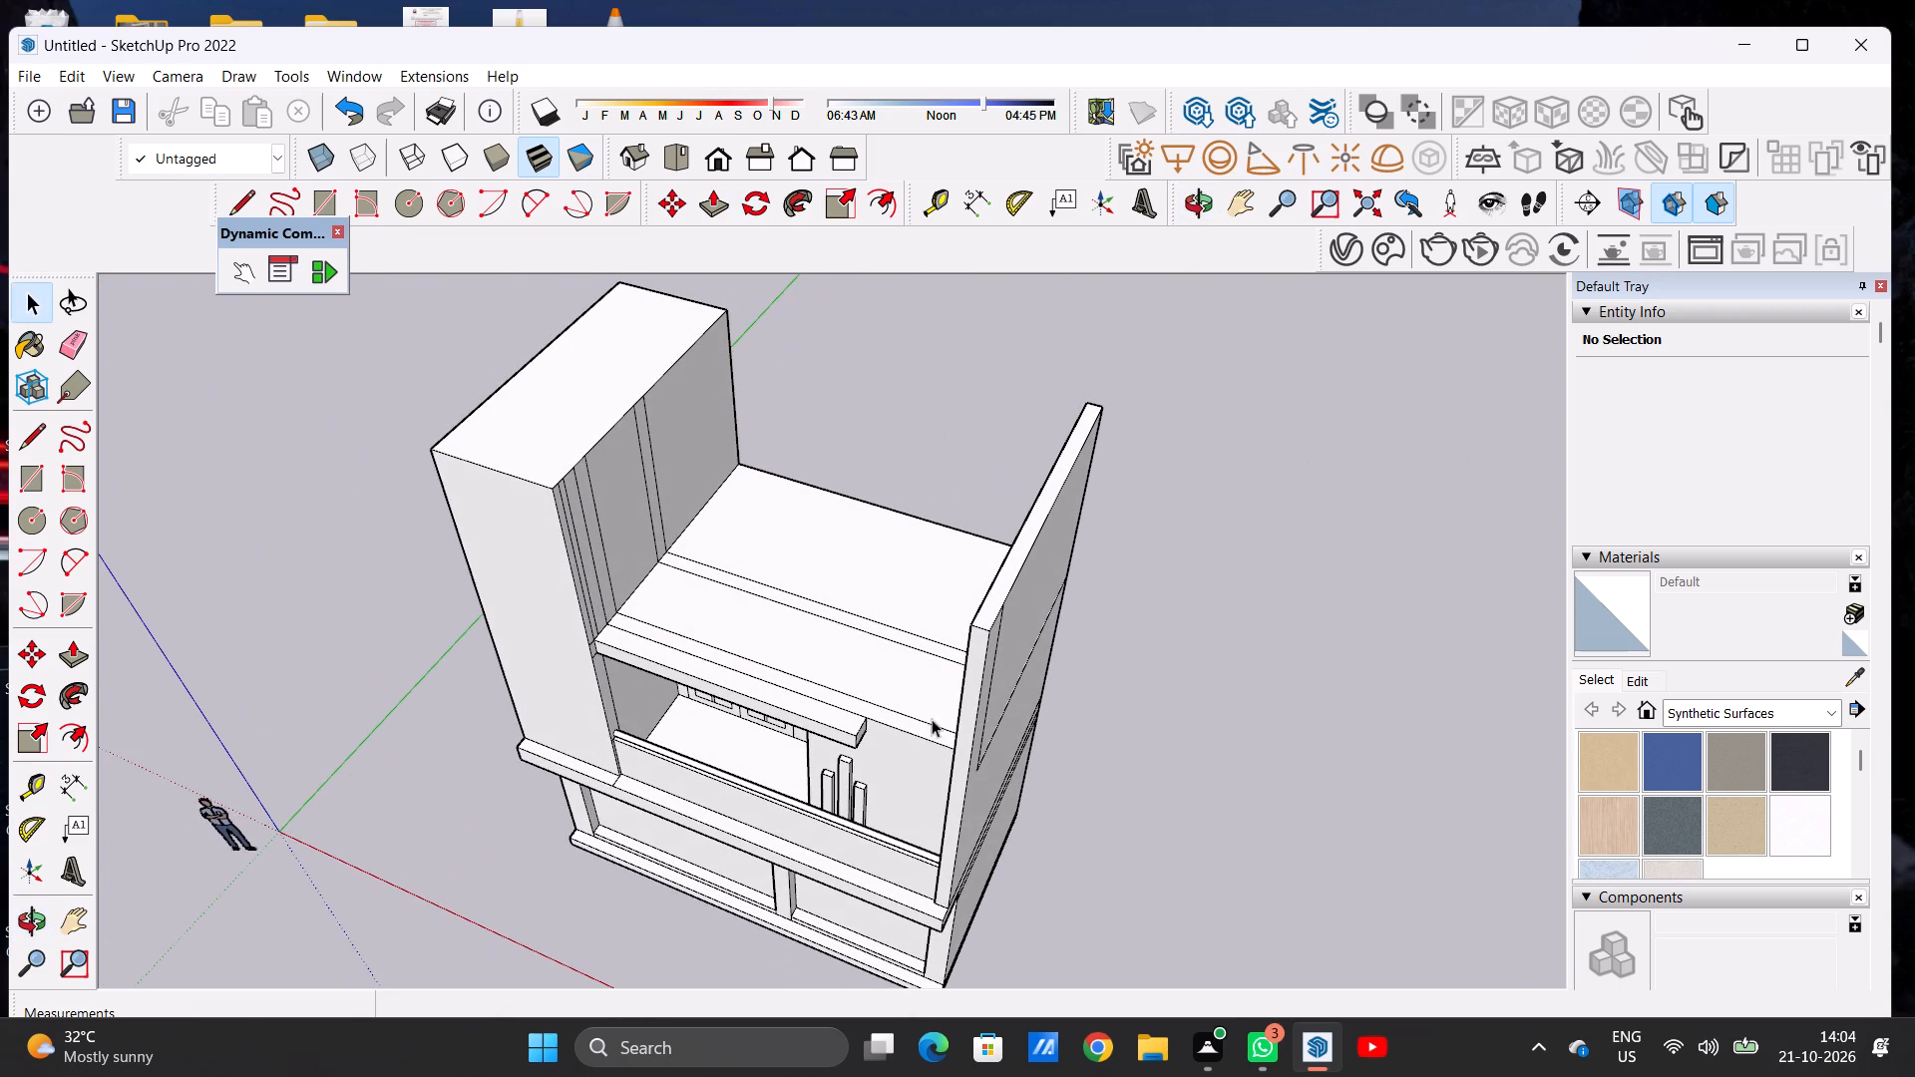
scroll(812, 552, "up", 4)
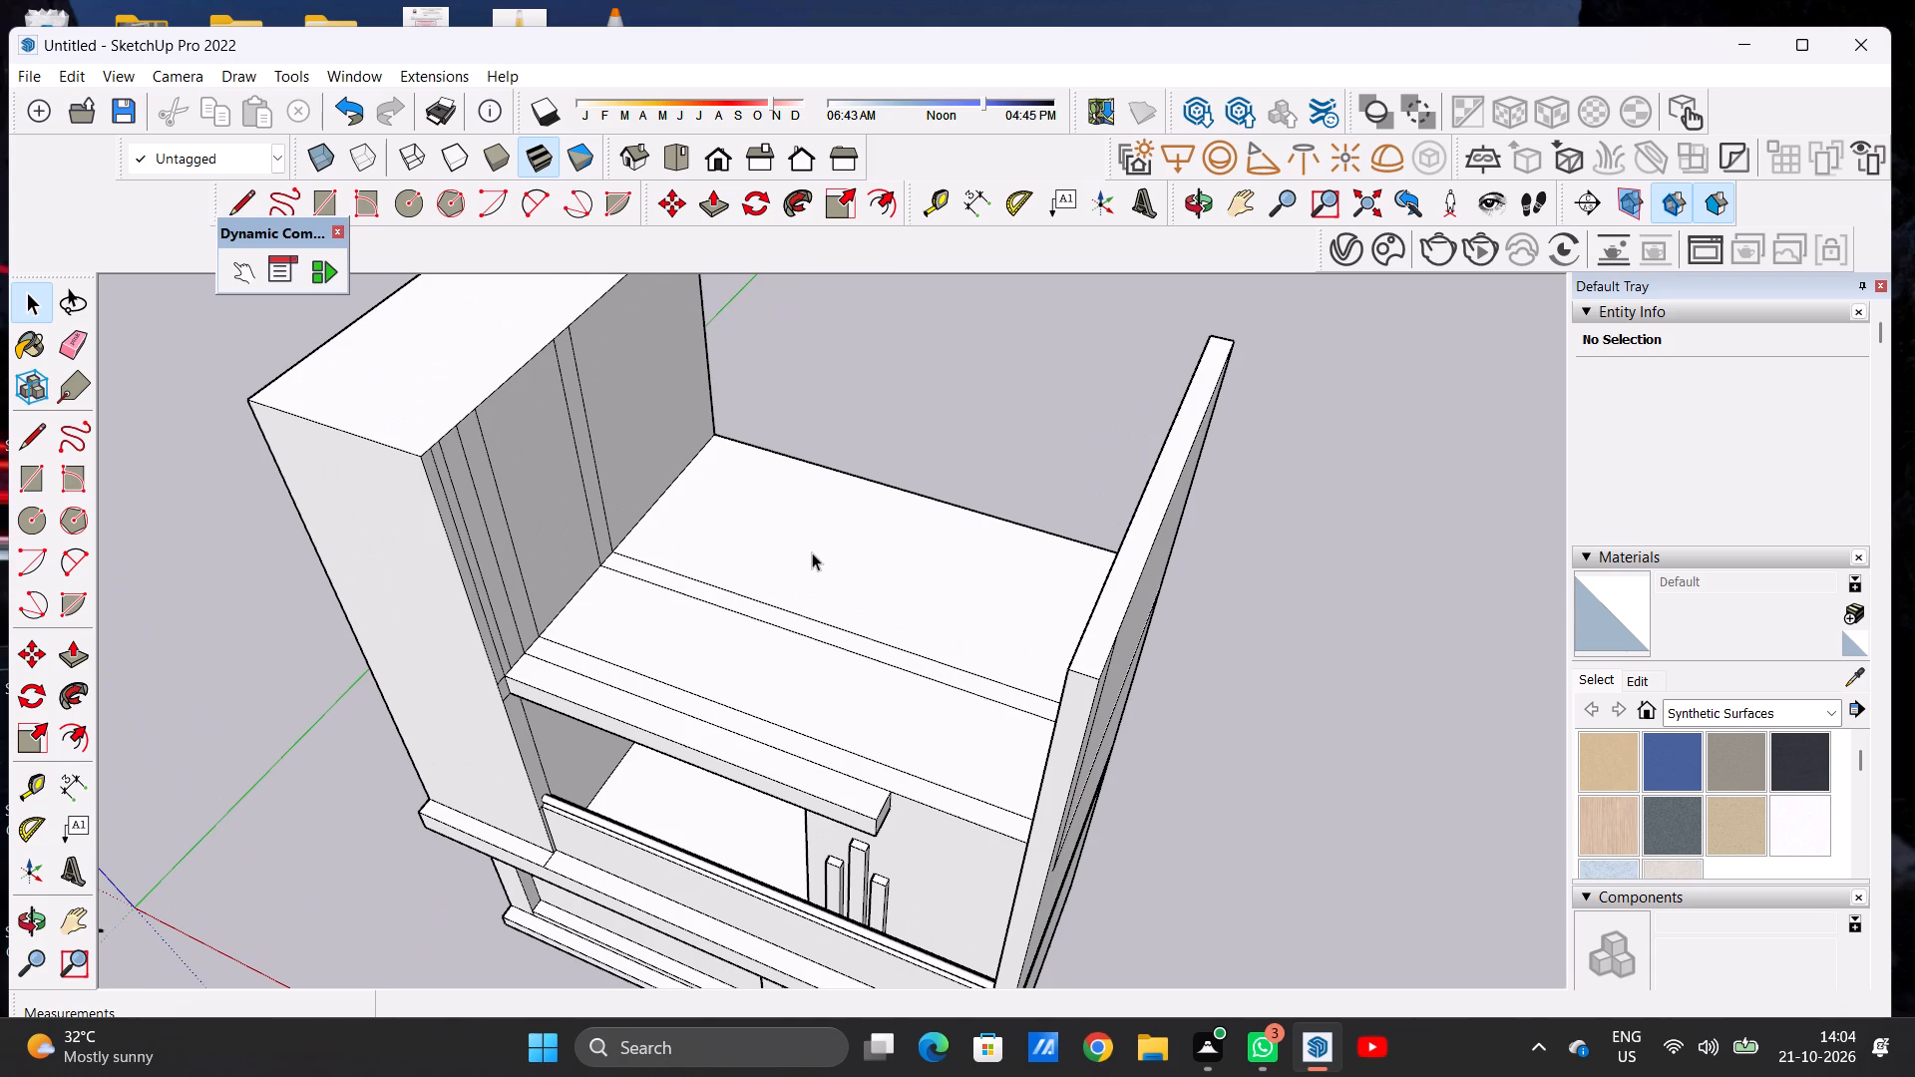
scroll(737, 600, "down", 1)
scroll(737, 600, "up", 1)
scroll(736, 600, "down", 3)
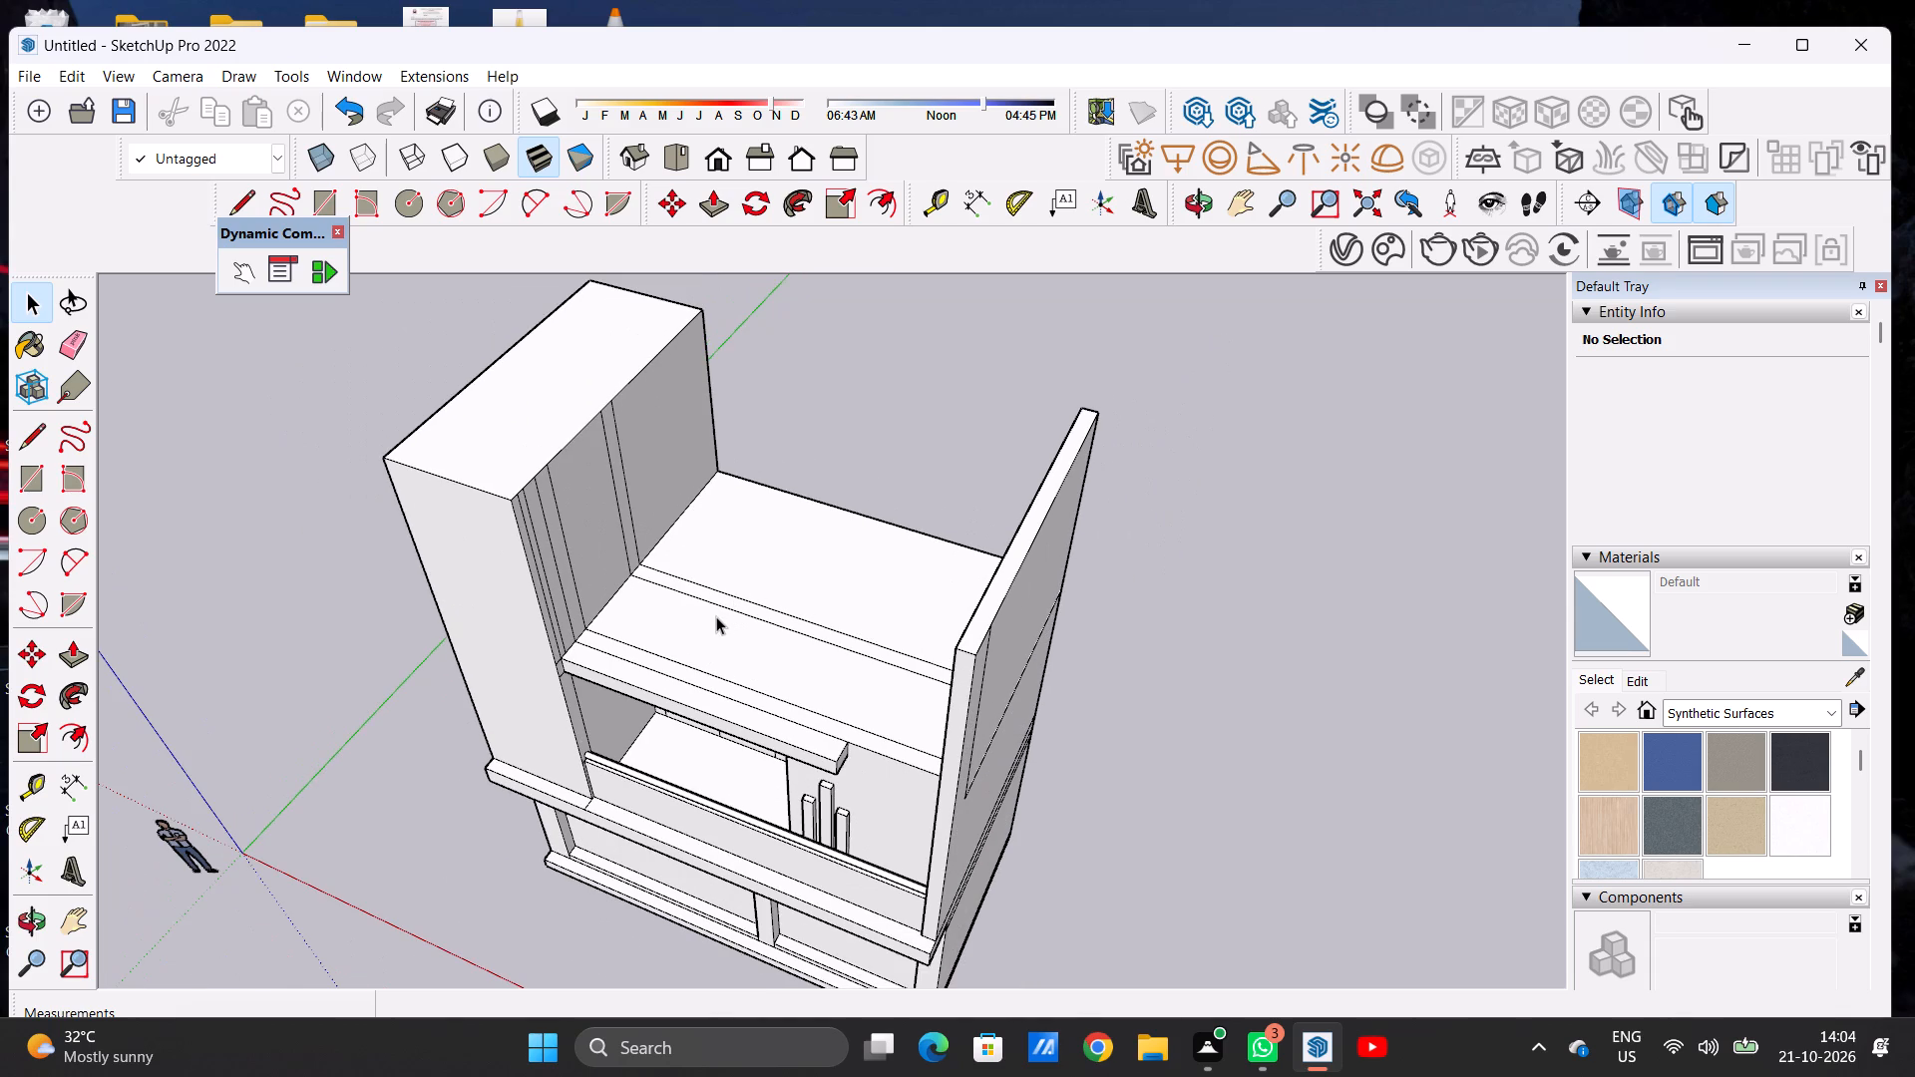
scroll(836, 723, "up", 2)
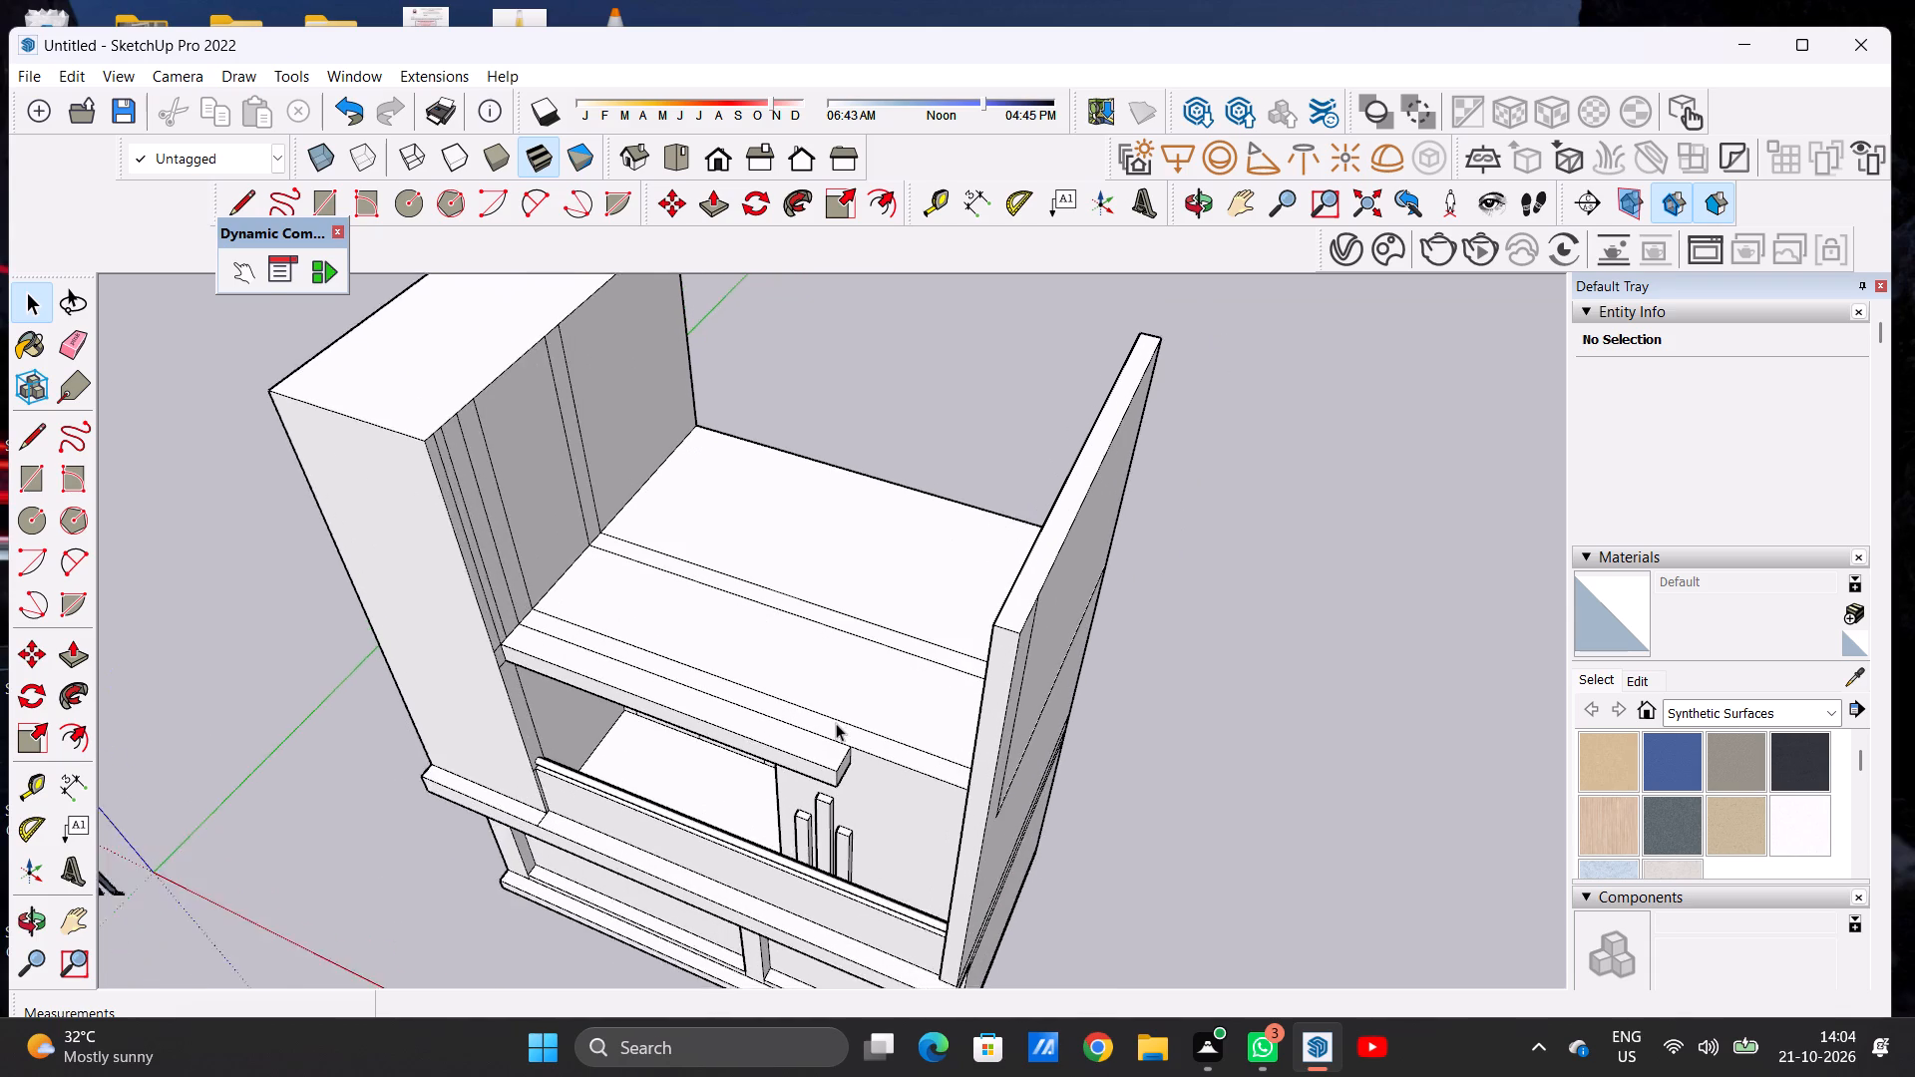
scroll(836, 723, "up", 1)
scroll(836, 723, "down", 1)
scroll(836, 723, "up", 1)
middle_click_drag(860, 661, 1168, 556)
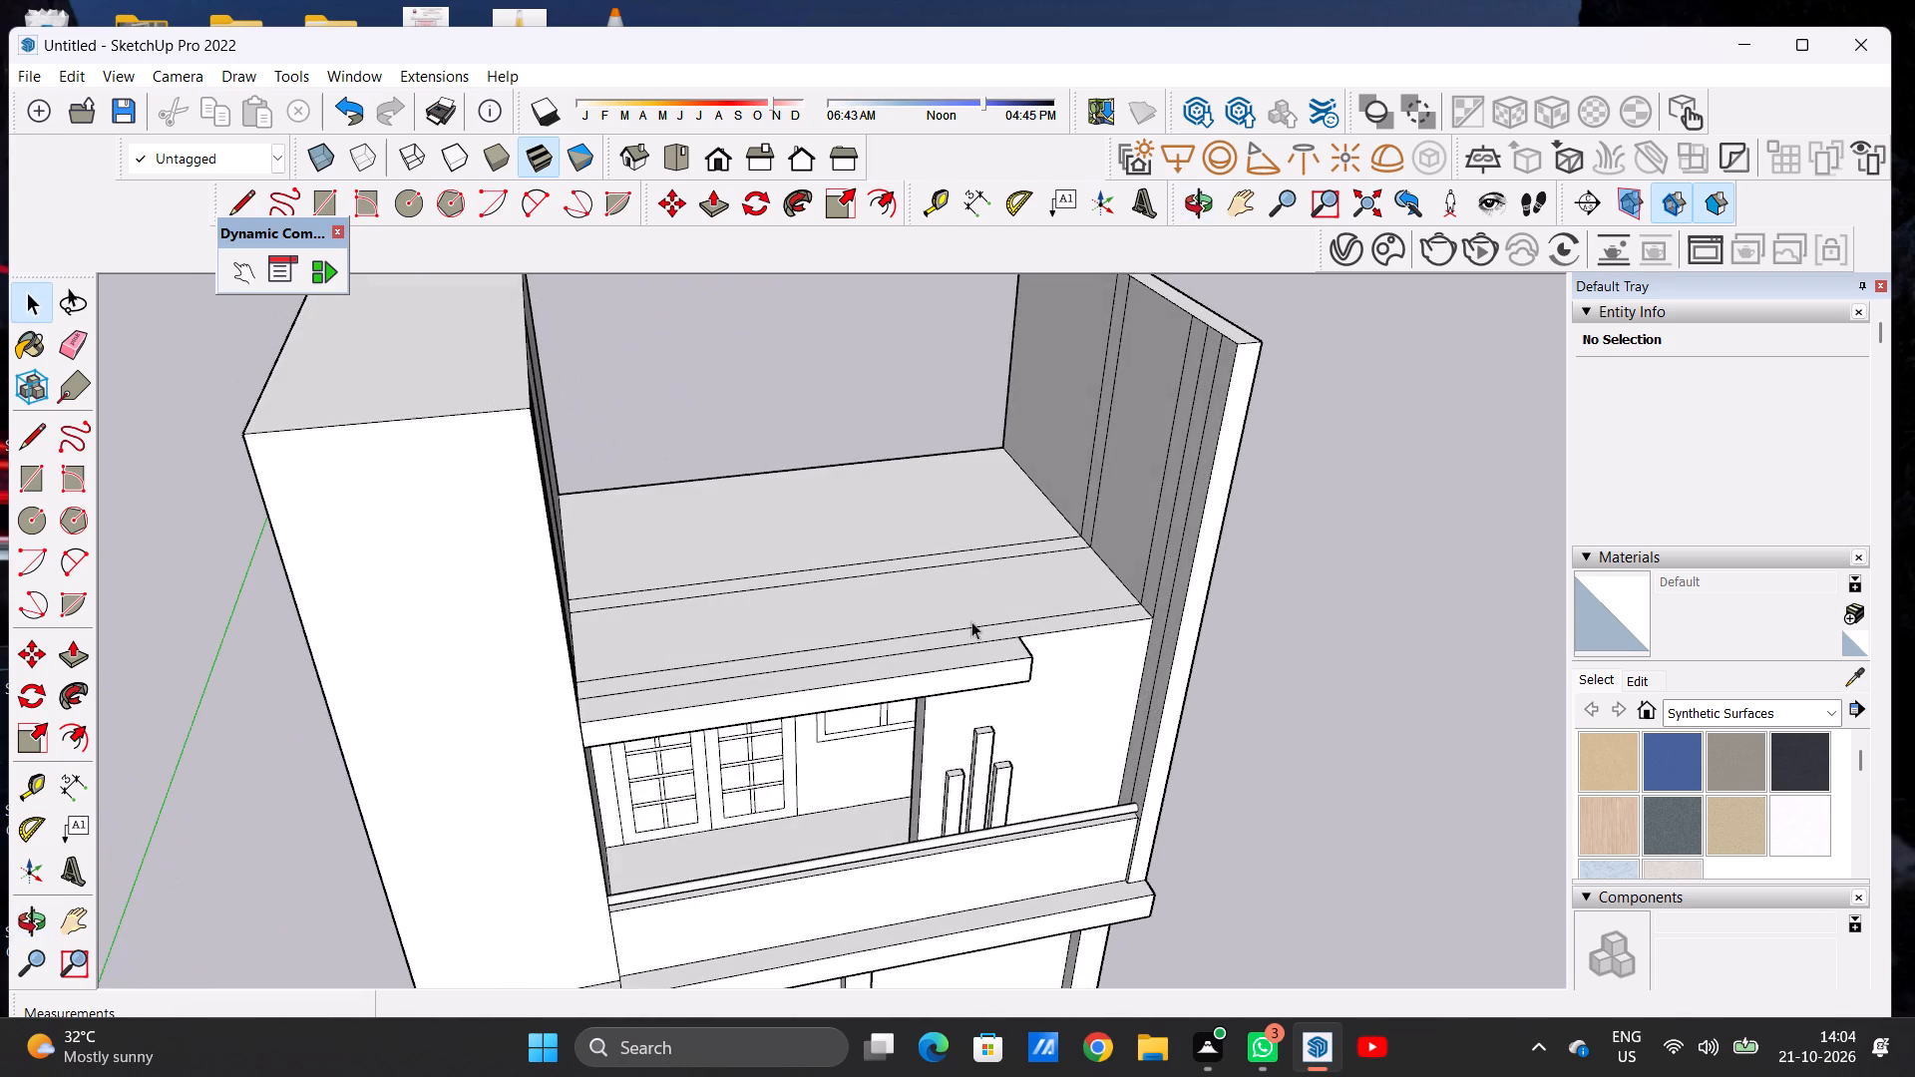
scroll(897, 627, "down", 7)
scroll(977, 586, "up", 3)
scroll(977, 584, "down", 1)
scroll(977, 584, "up", 1)
middle_click_drag(975, 538, 622, 673)
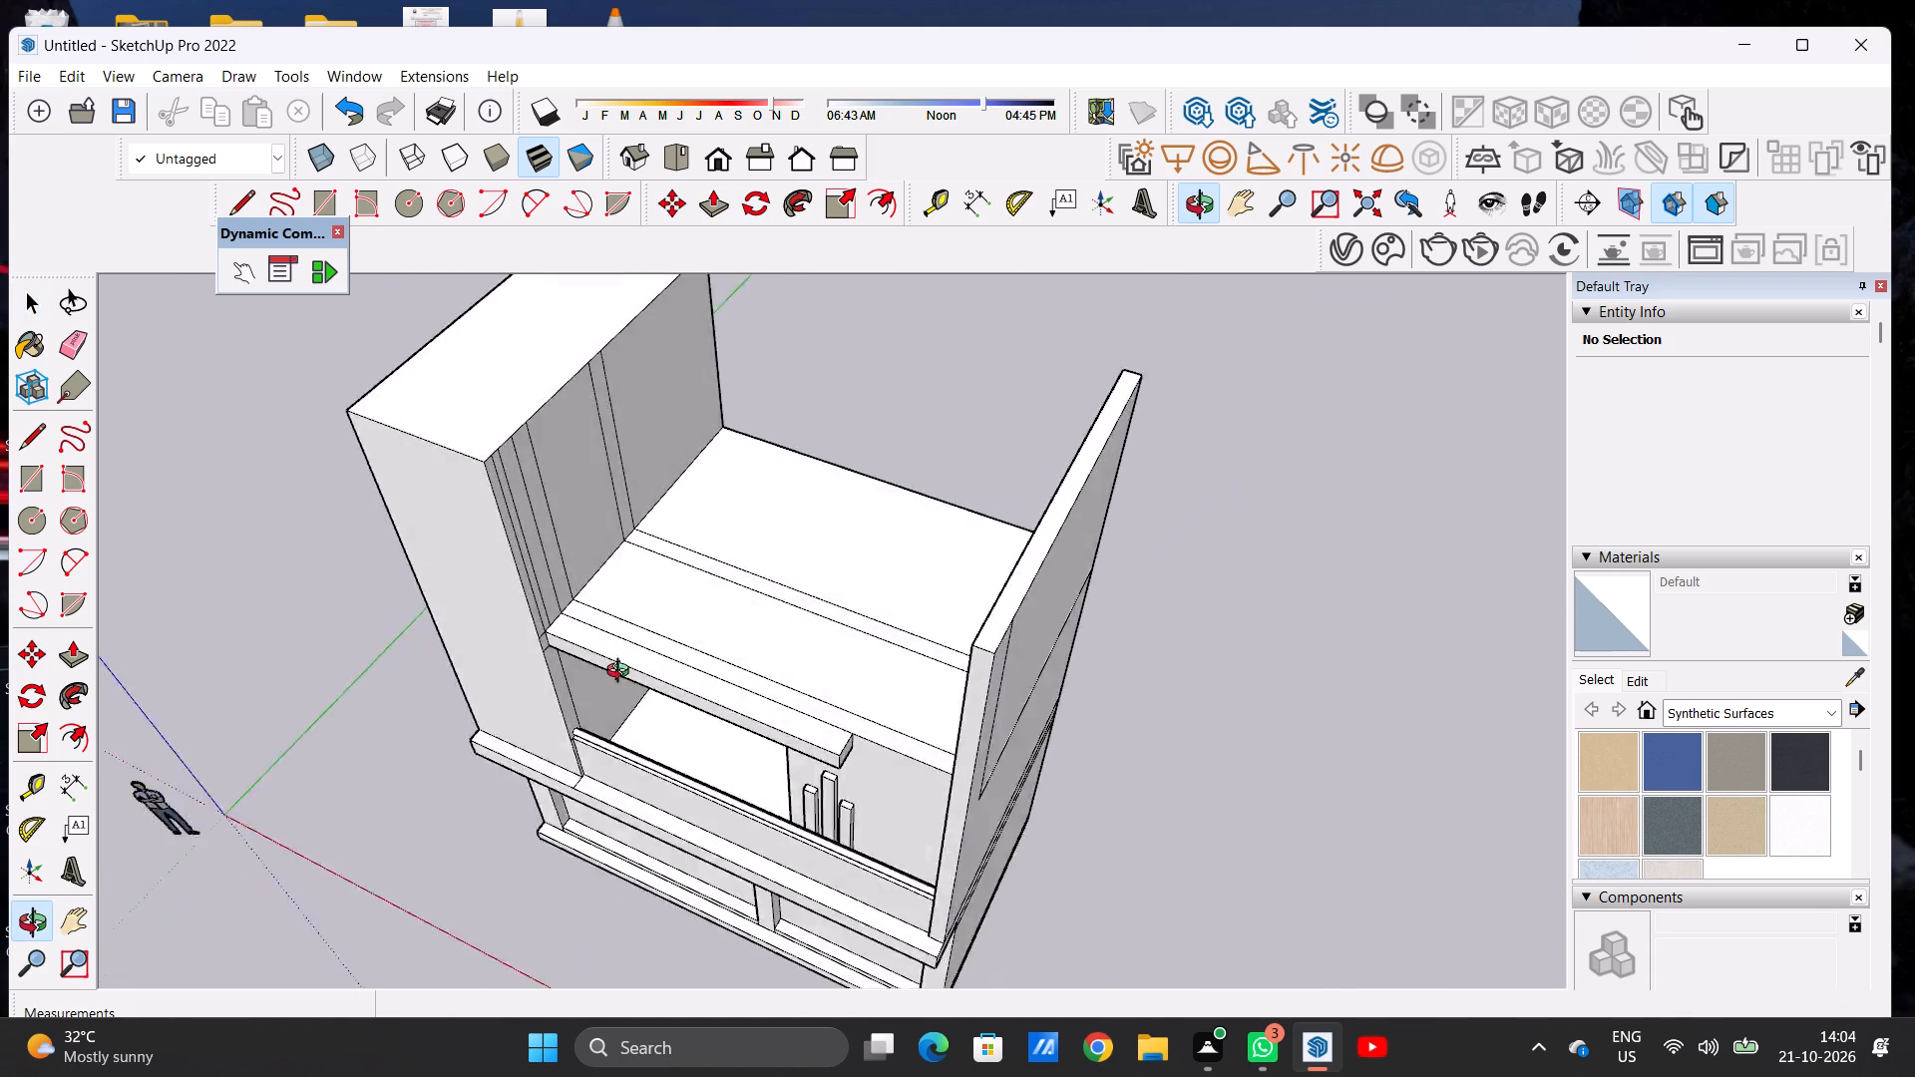
Push/Pull the narrow middle strip across the roof slab up 10', level with the top of the side wall.
middle_click_drag(622, 673, 1113, 636)
scroll(887, 481, "up", 5)
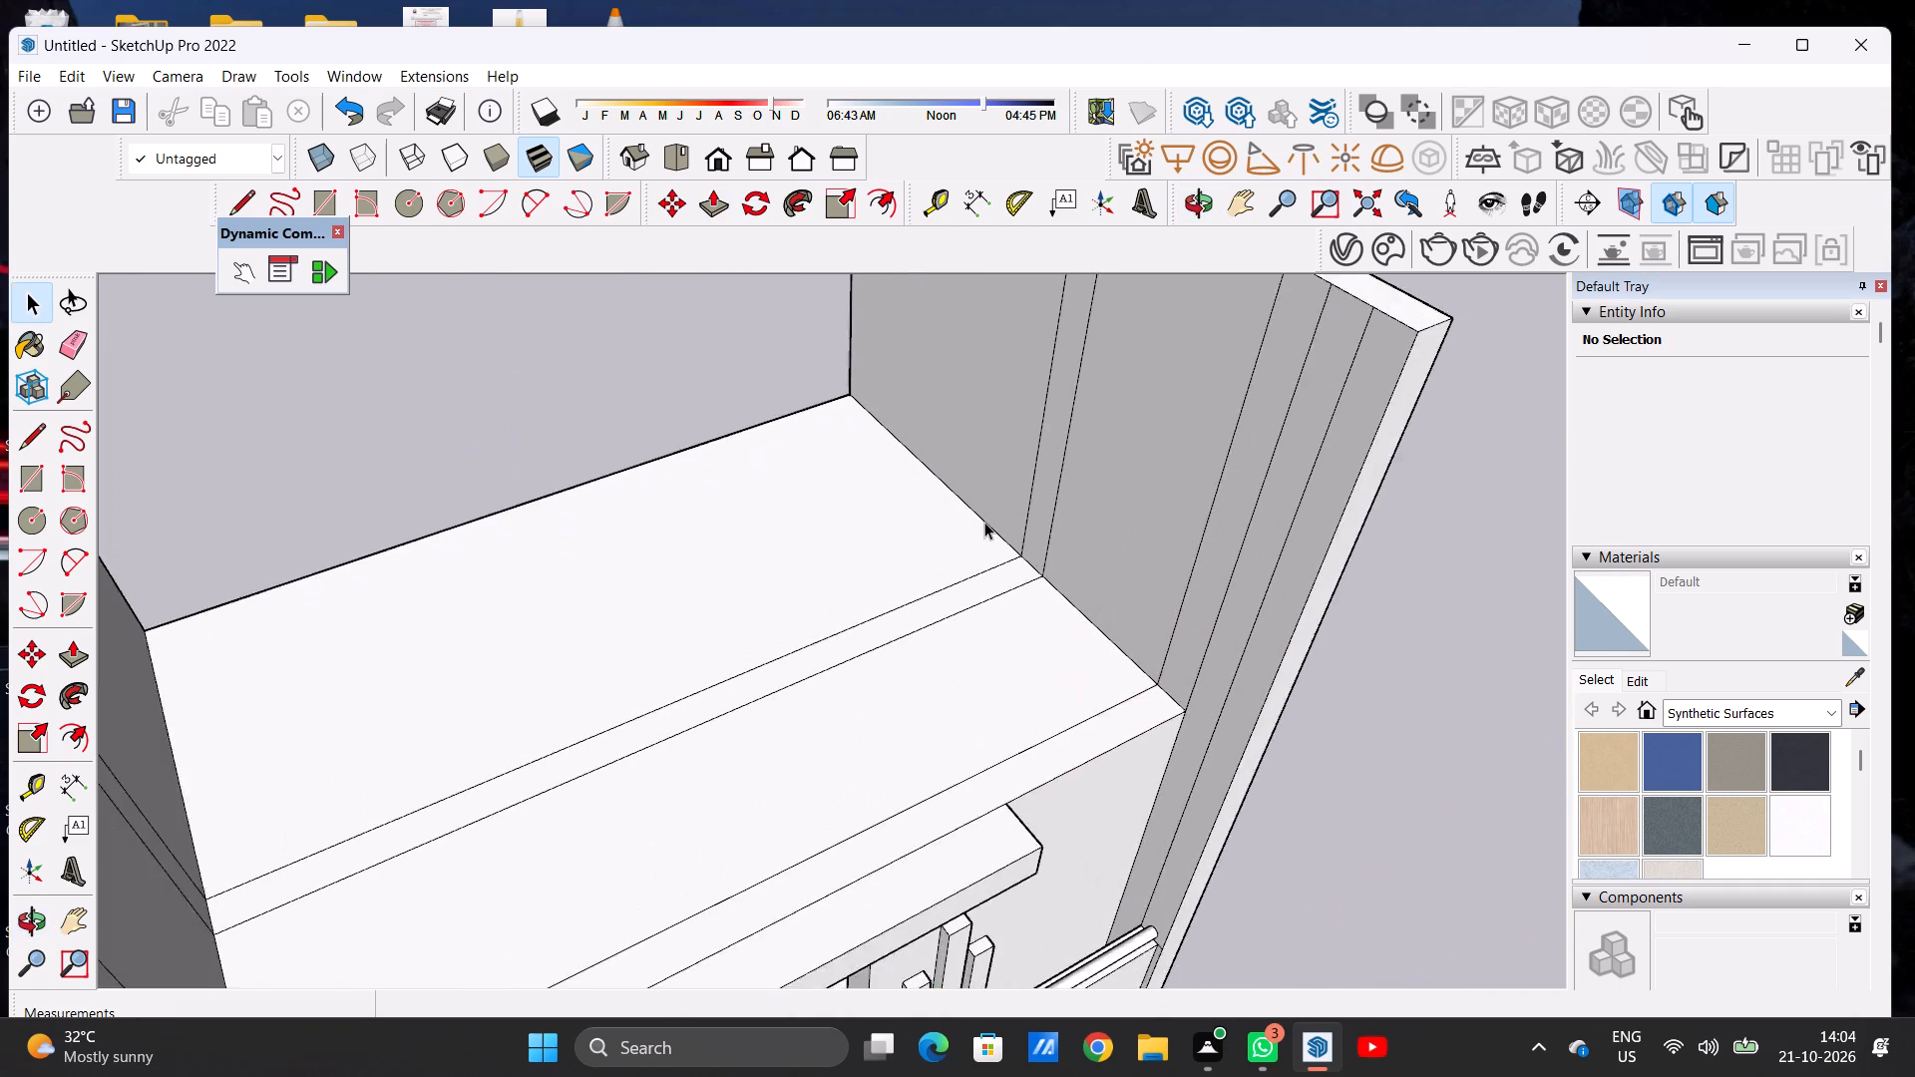
scroll(984, 522, "up", 2)
key("p")
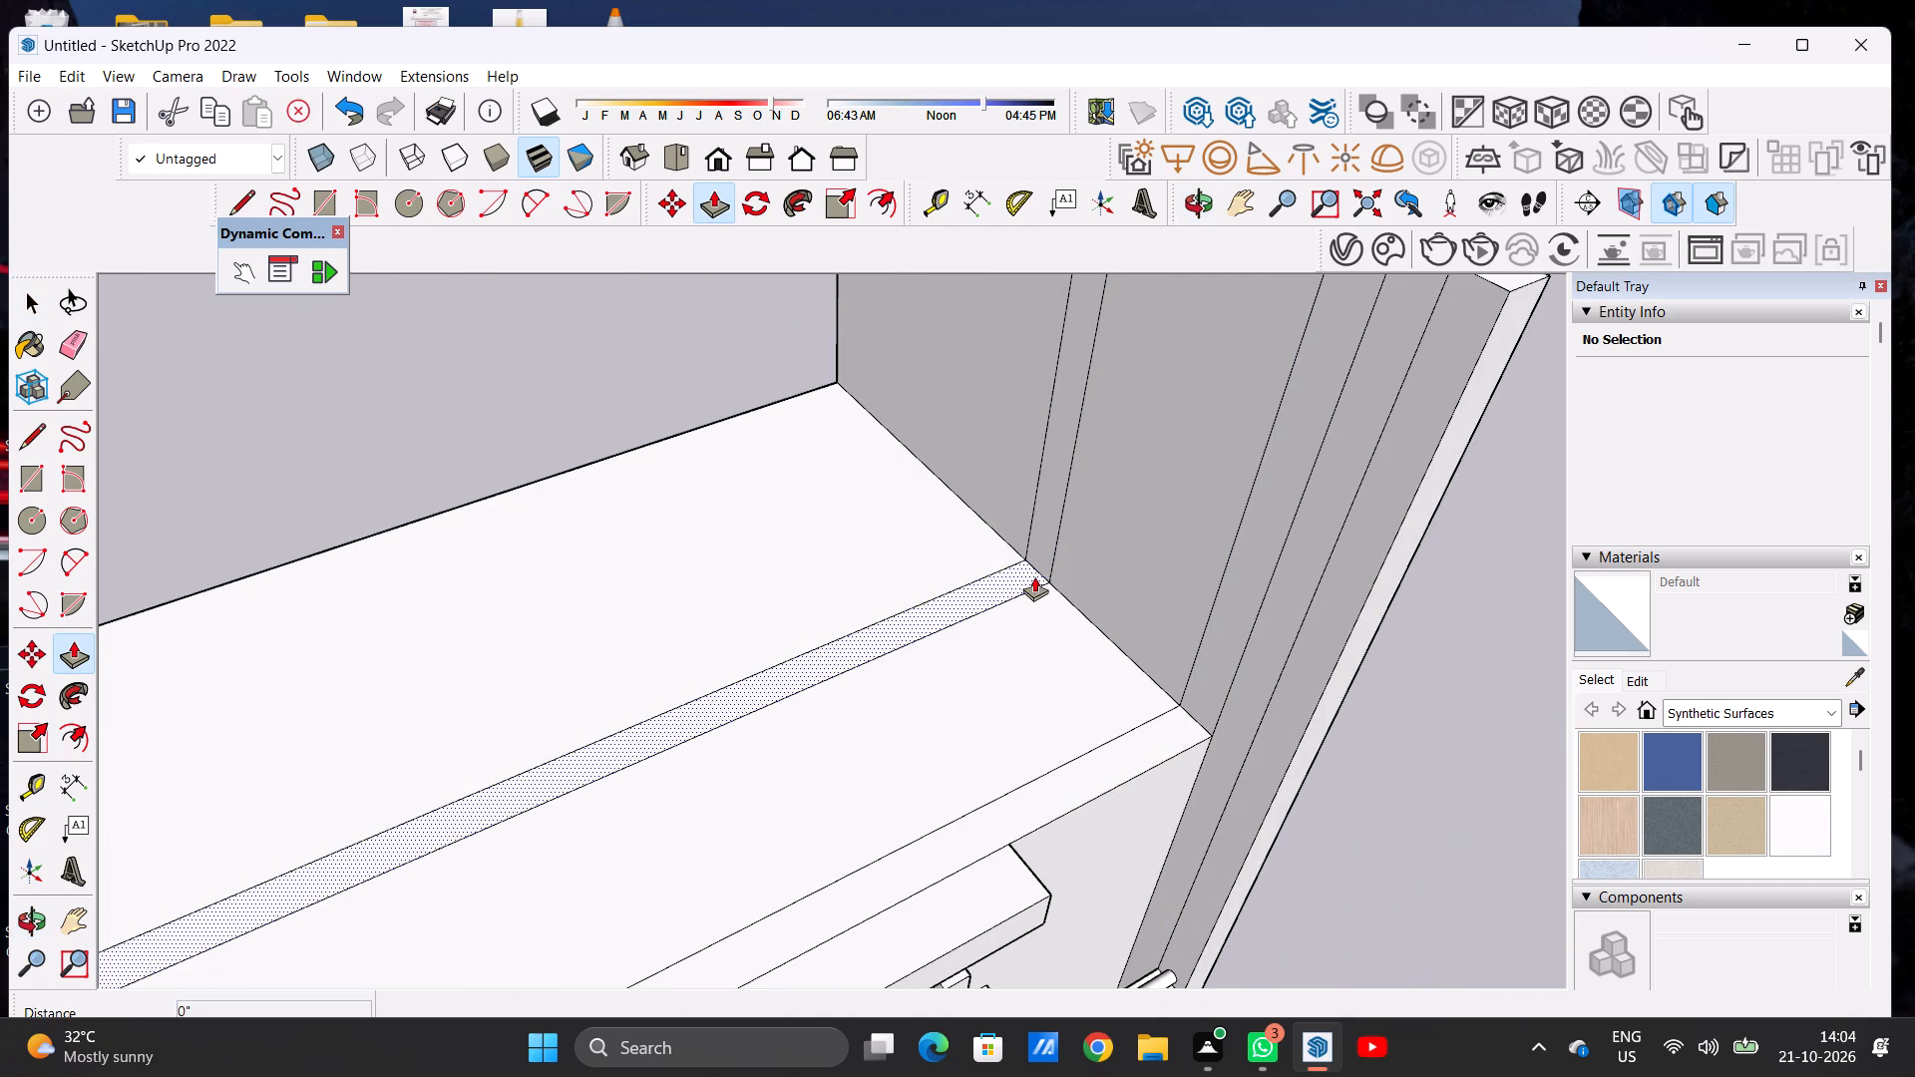
left_click(1034, 571)
scroll(1004, 483, "down", 5)
scroll(999, 498, "up", 1)
scroll(999, 498, "down", 5)
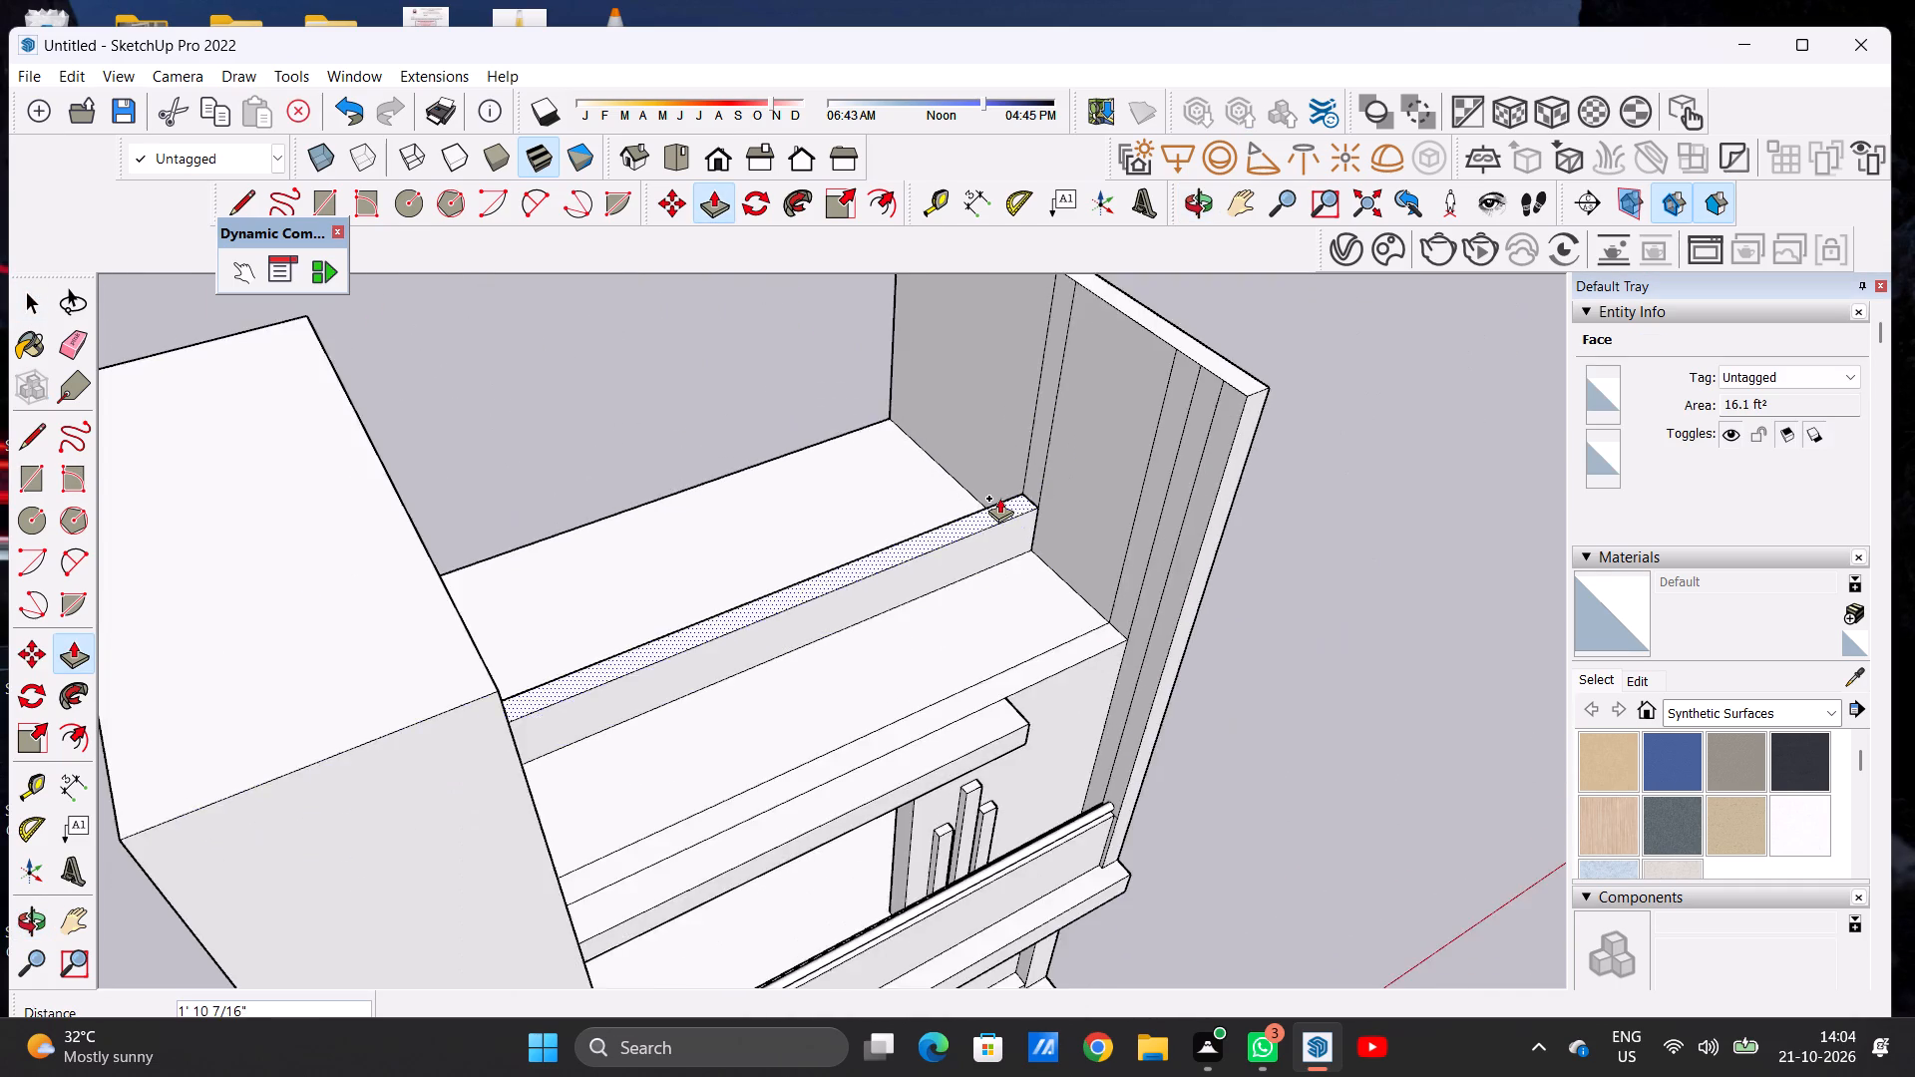
scroll(999, 498, "down", 4)
scroll(1021, 393, "up", 8)
scroll(1021, 393, "down", 1)
scroll(1021, 393, "up", 3)
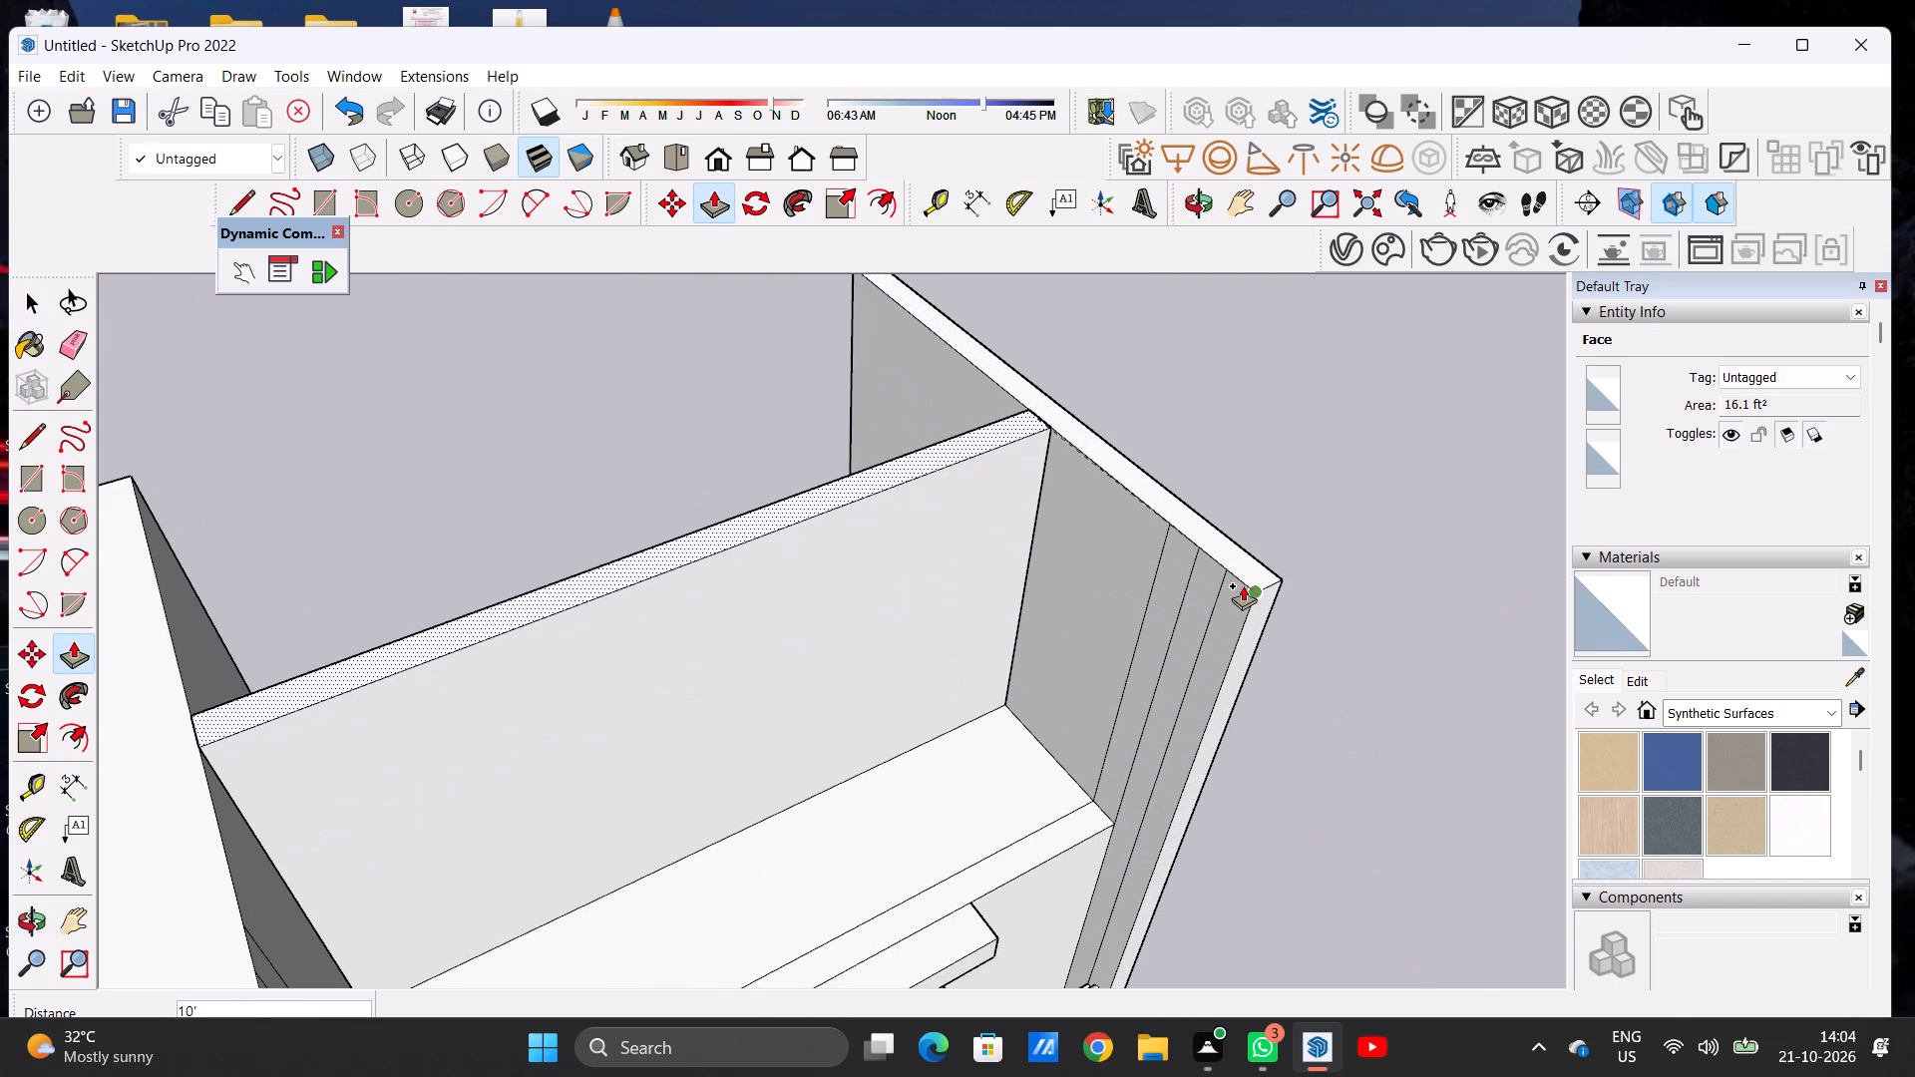
left_click(1244, 585)
key("space")
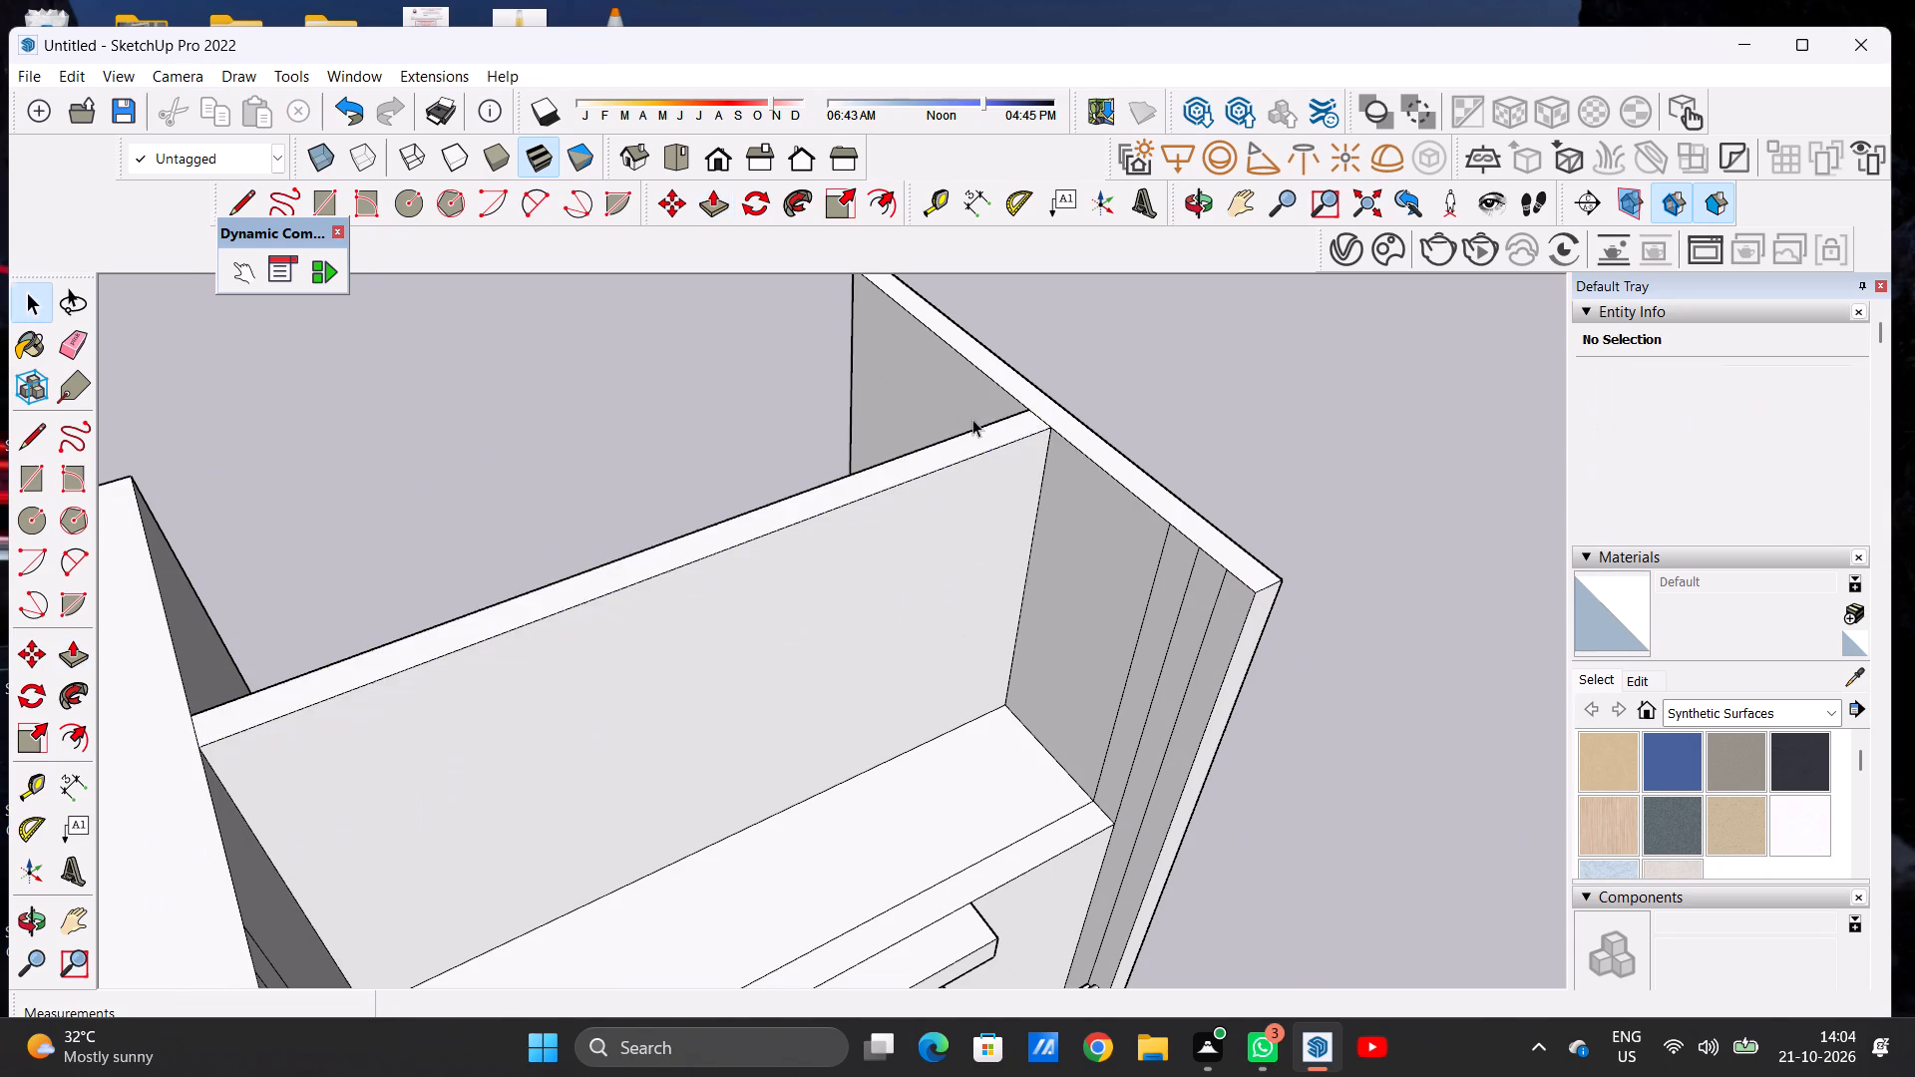
Push/Pull the cross wall's rear face back about 8' 2" to the end block's rear corner, filling the space behind it.
middle_click_drag(1032, 449, 238, 613)
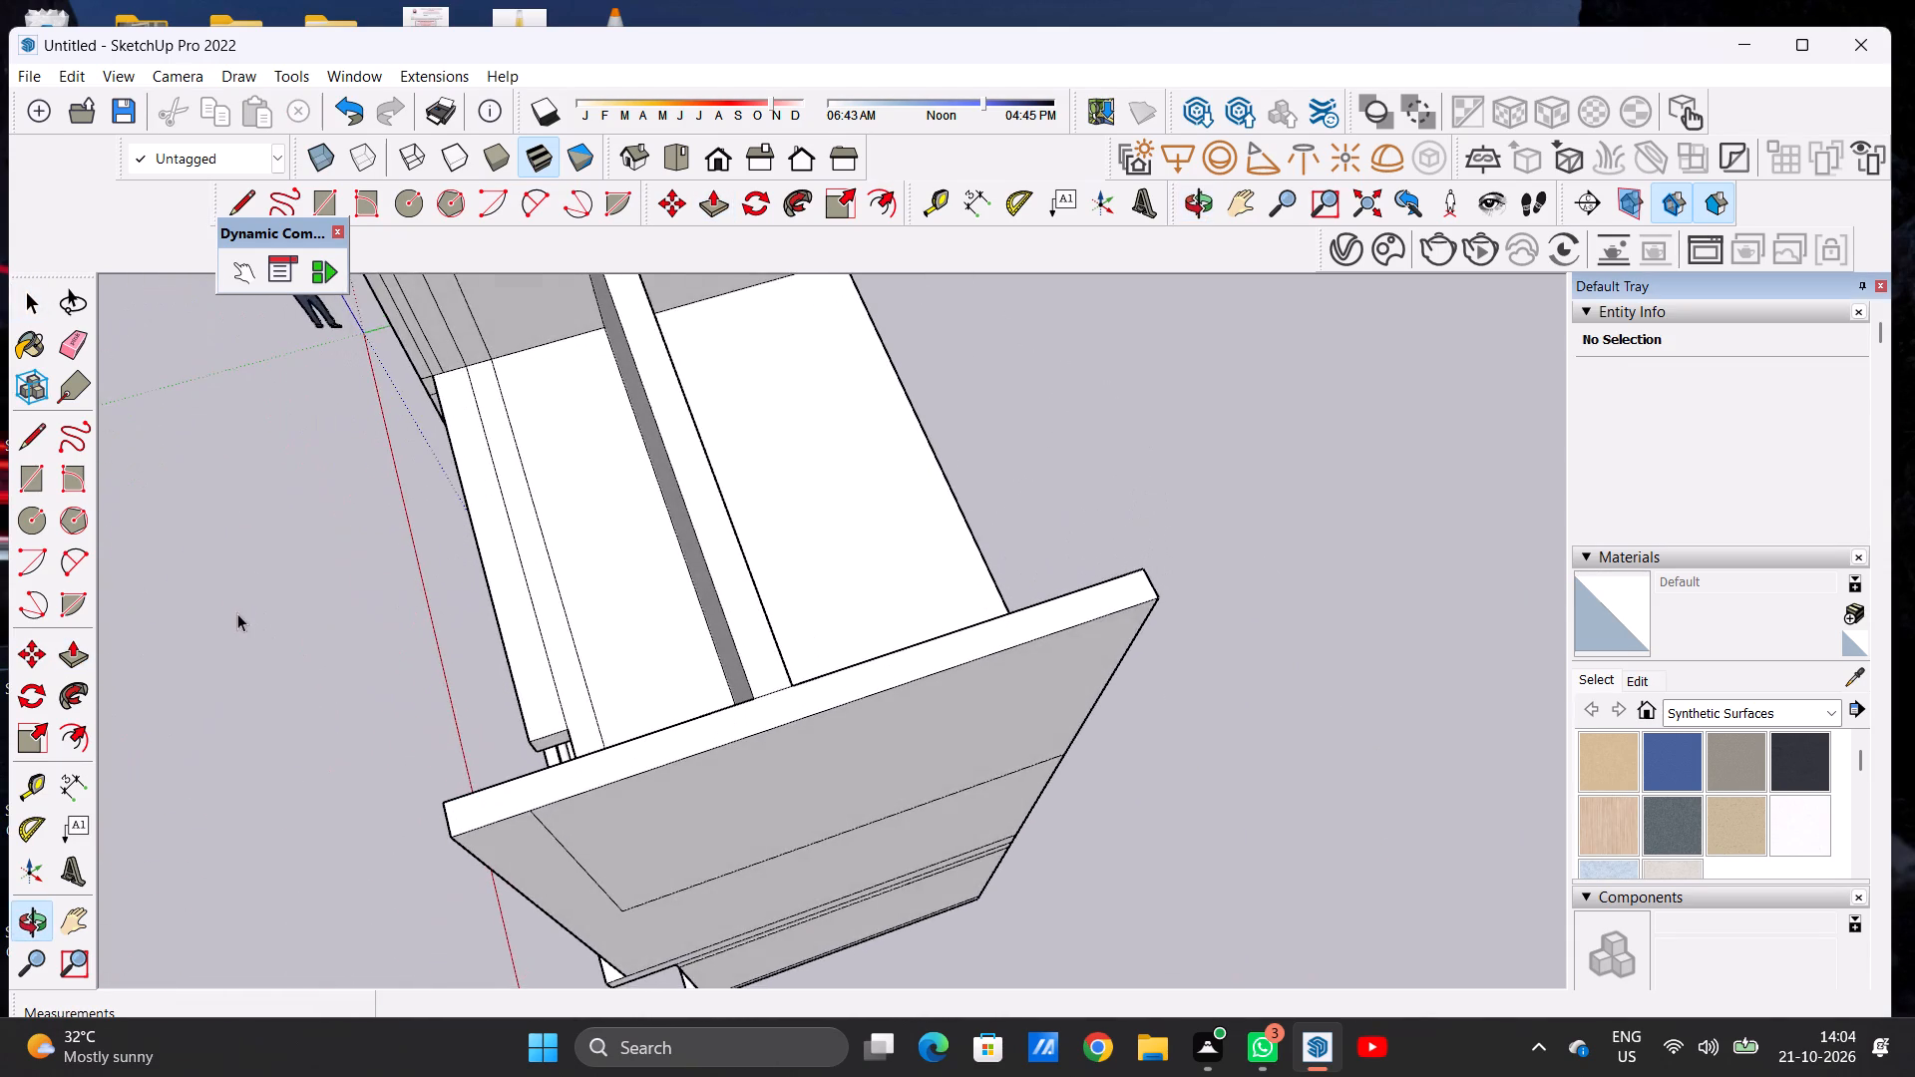
scroll(492, 611, "down", 6)
middle_click_drag(756, 613, 246, 476)
scroll(337, 561, "down", 6)
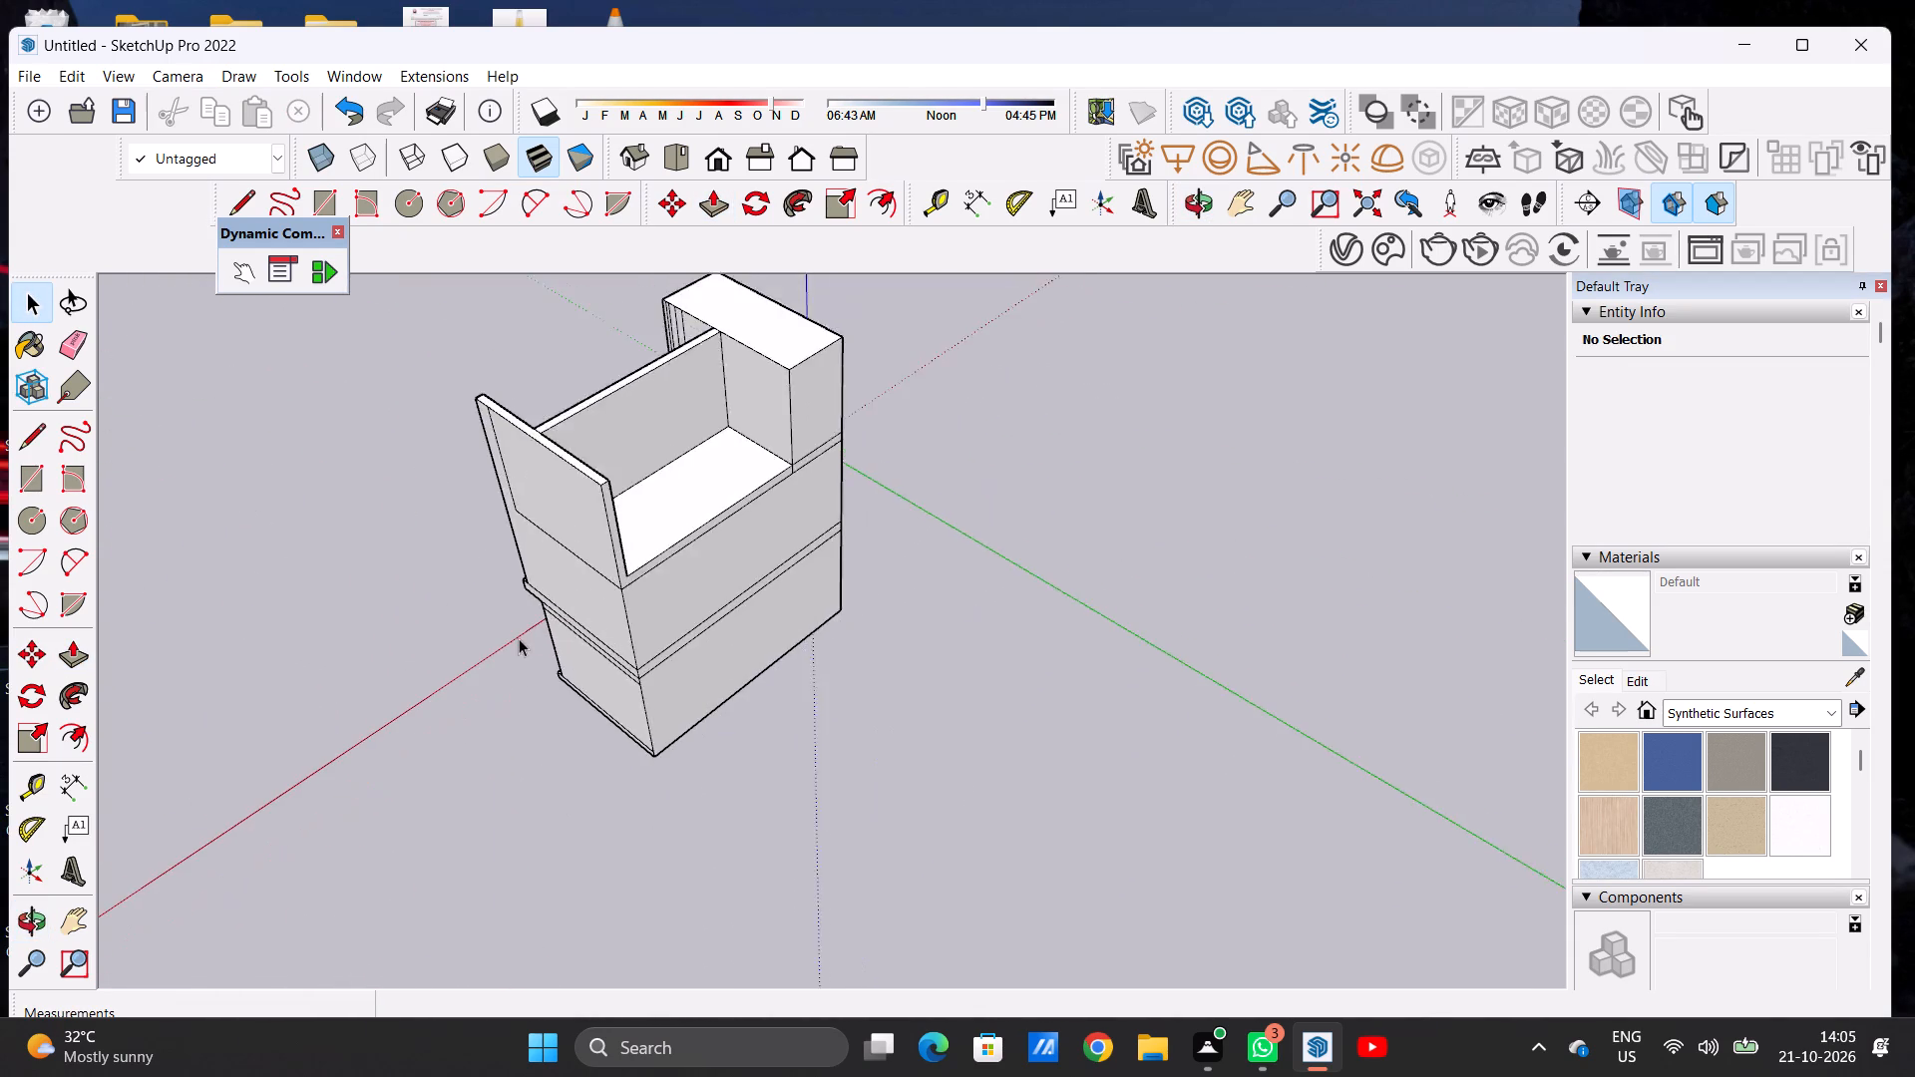
scroll(519, 638, "down", 5)
scroll(635, 484, "up", 9)
key("p")
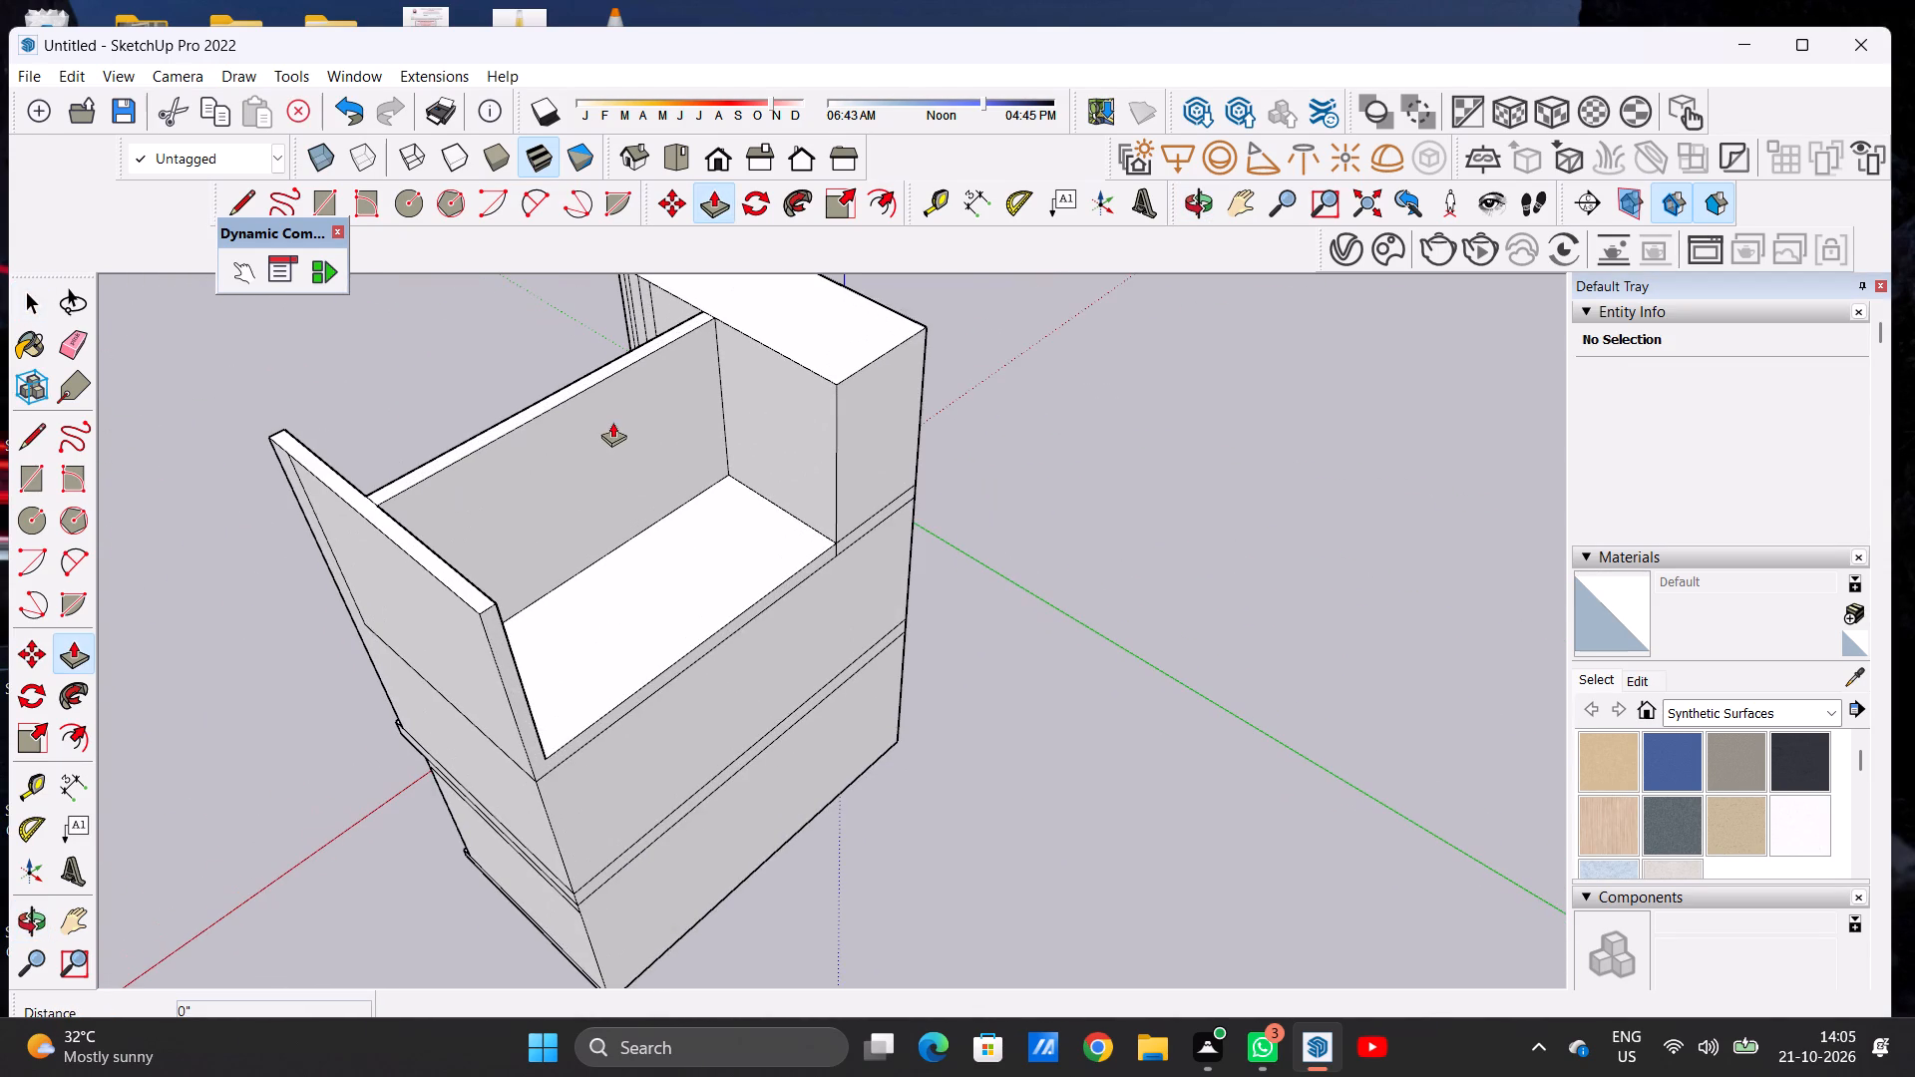
left_click(612, 422)
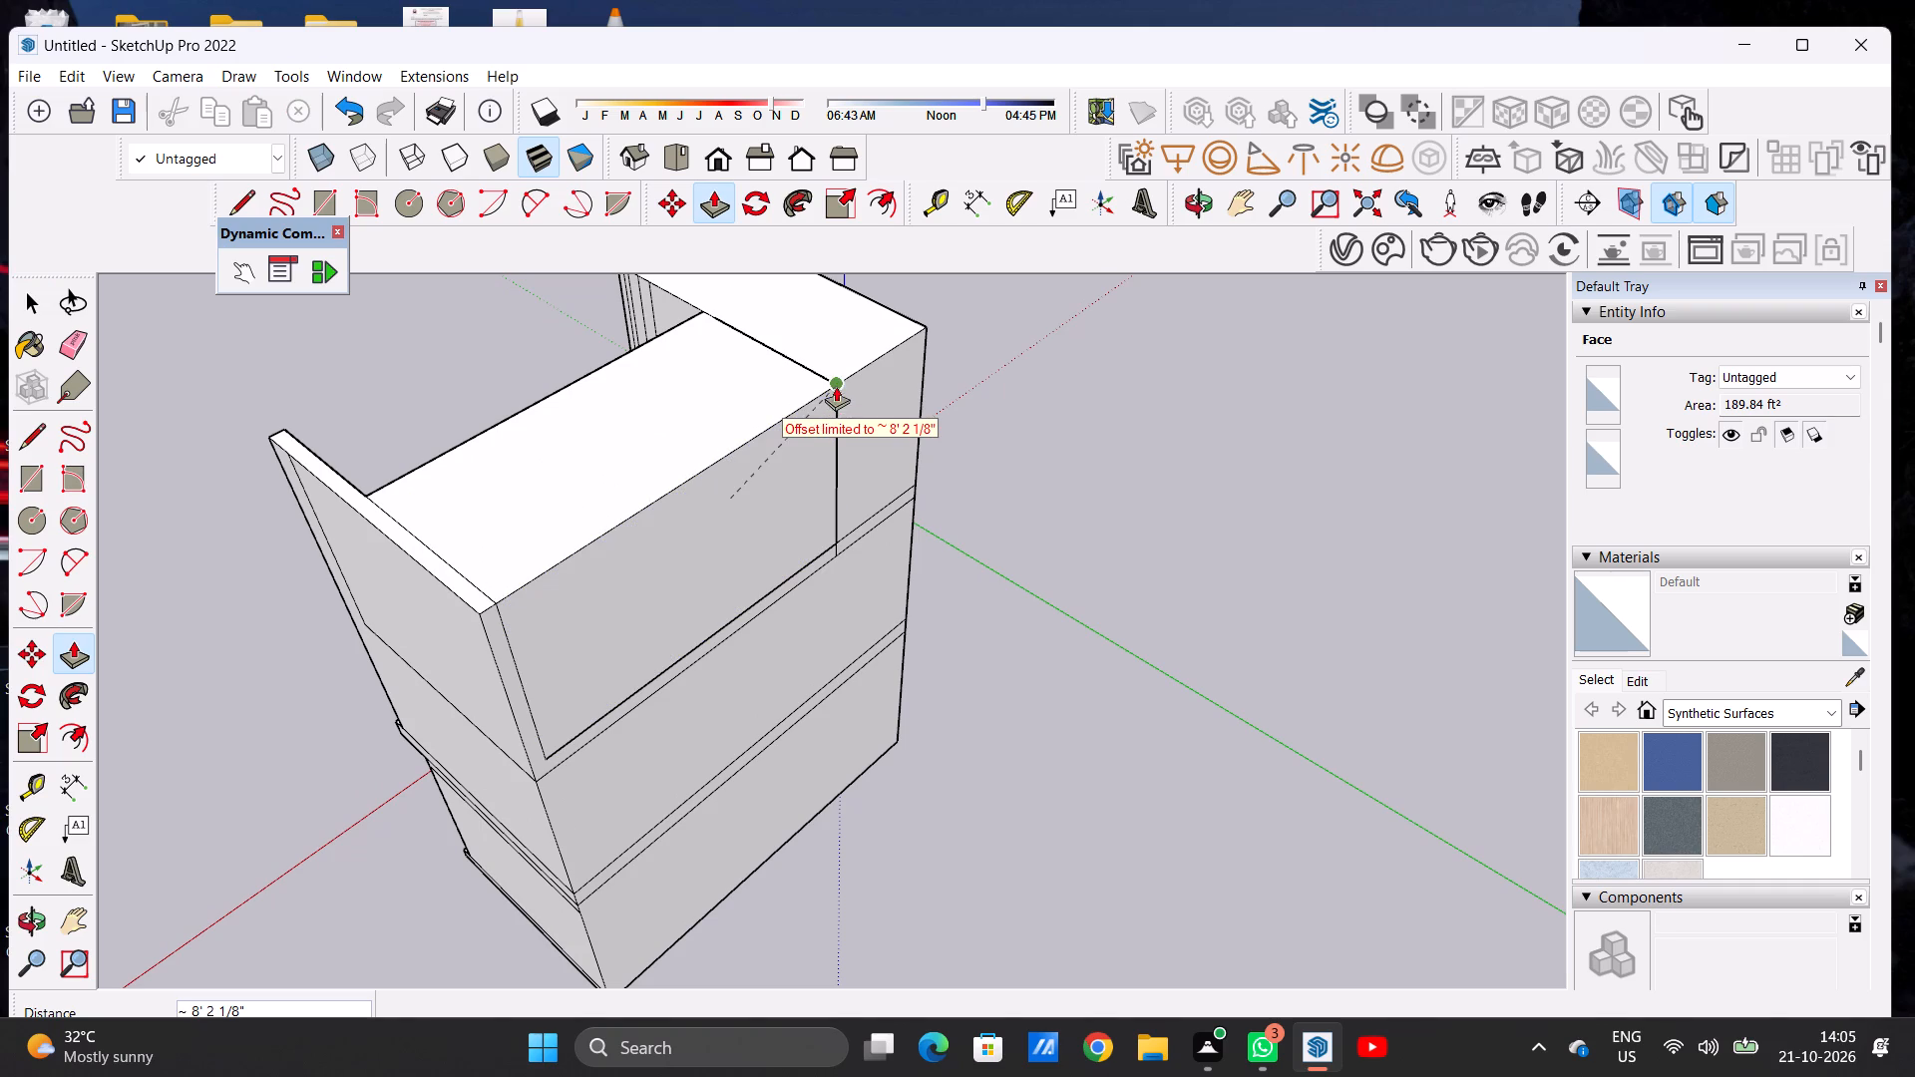
left_click(832, 379)
key("space")
Examine the filled upper storey, the side wall and the open roof area above the balcony from the front and above.
scroll(666, 551, "down", 1)
scroll(666, 556, "up", 1)
scroll(666, 559, "down", 7)
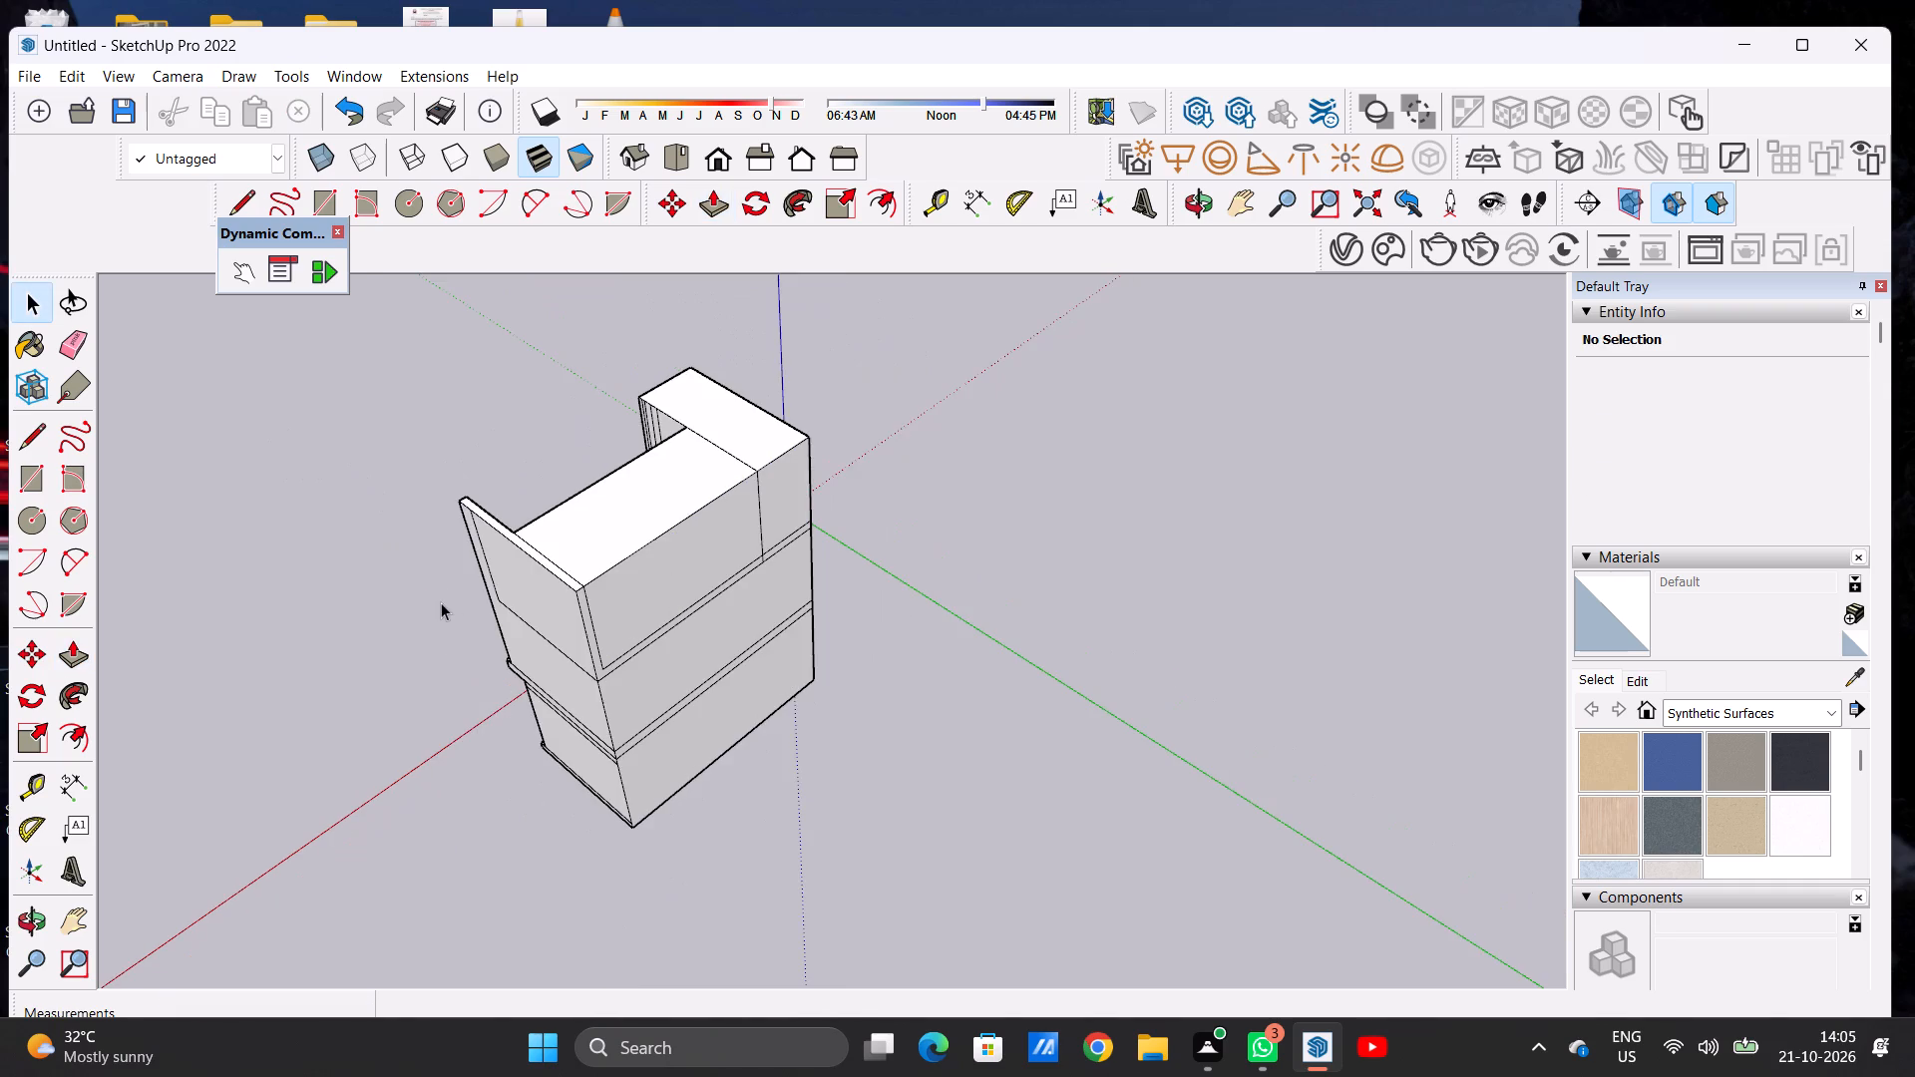
middle_click_drag(441, 602, 915, 558)
middle_click_drag(645, 626, 1184, 605)
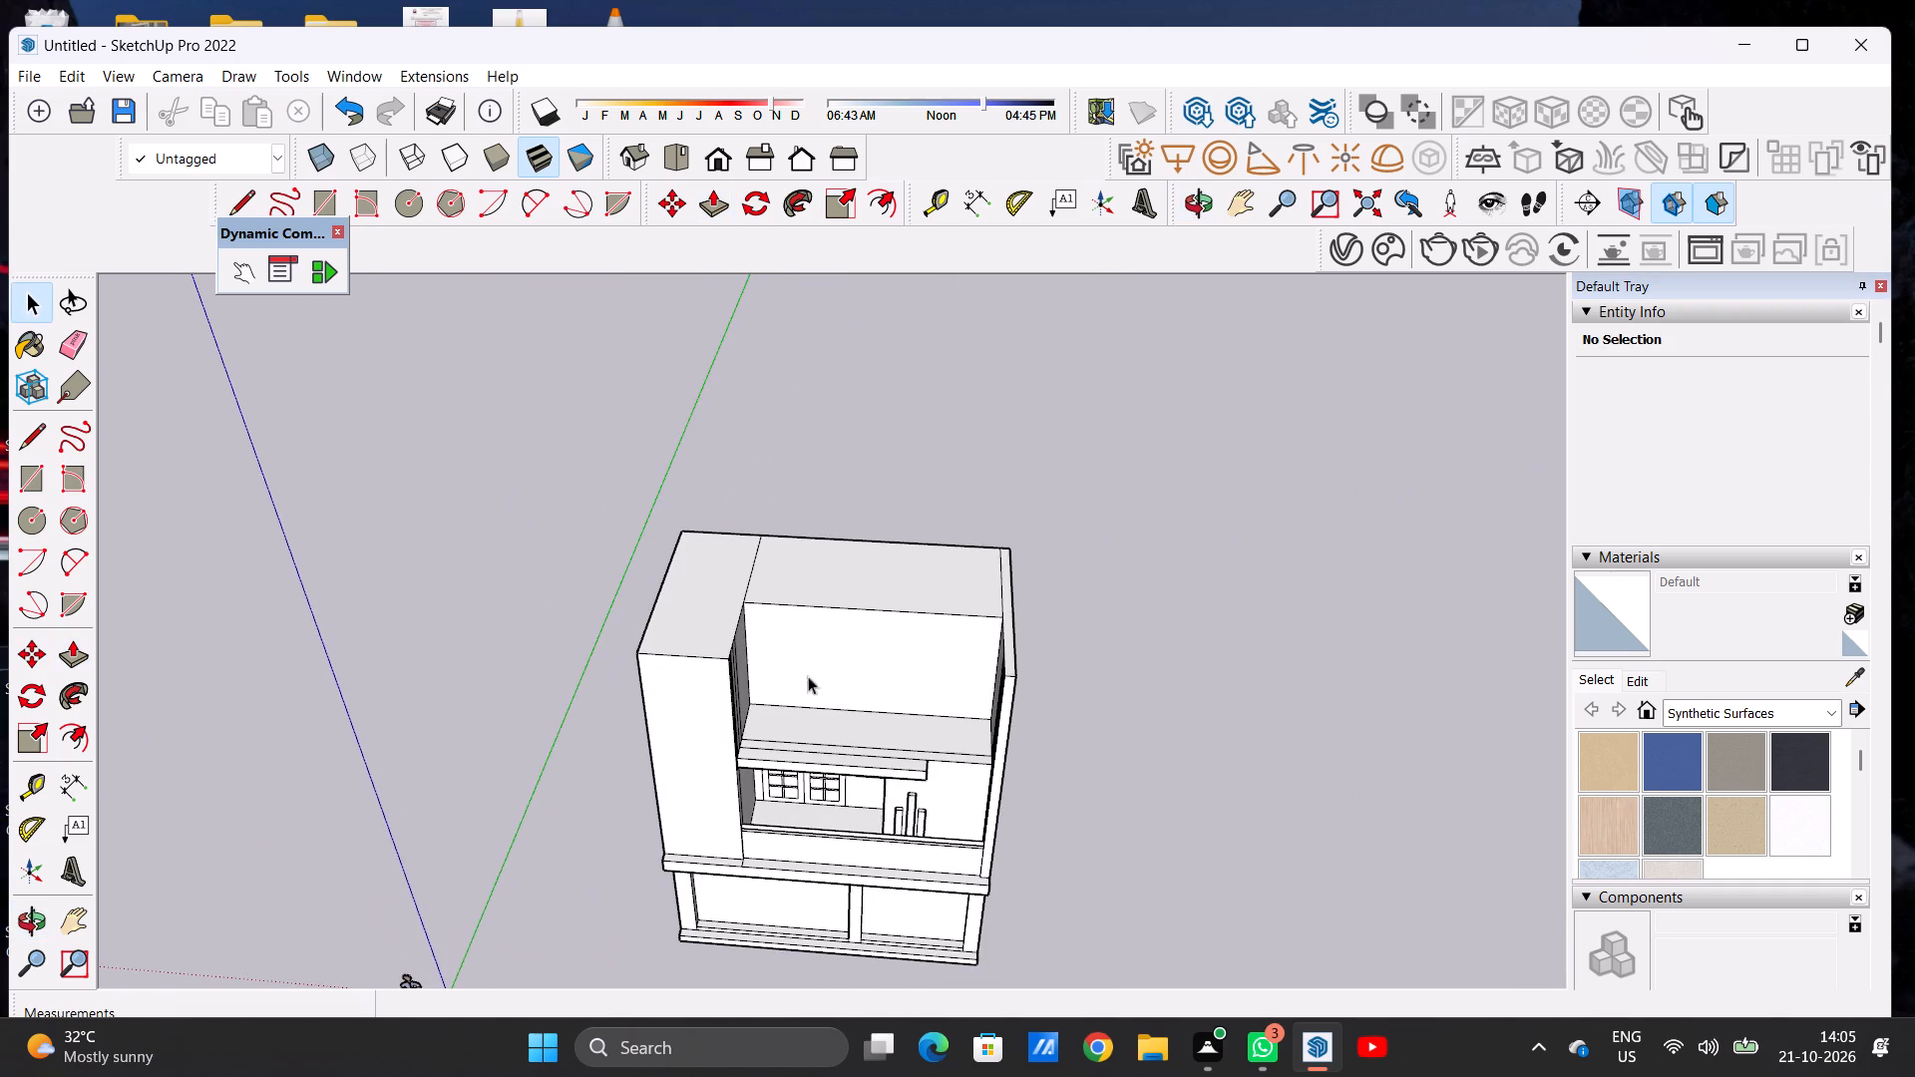
scroll(653, 644, "down", 4)
middle_click_drag(844, 662, 885, 567)
scroll(854, 808, "up", 8)
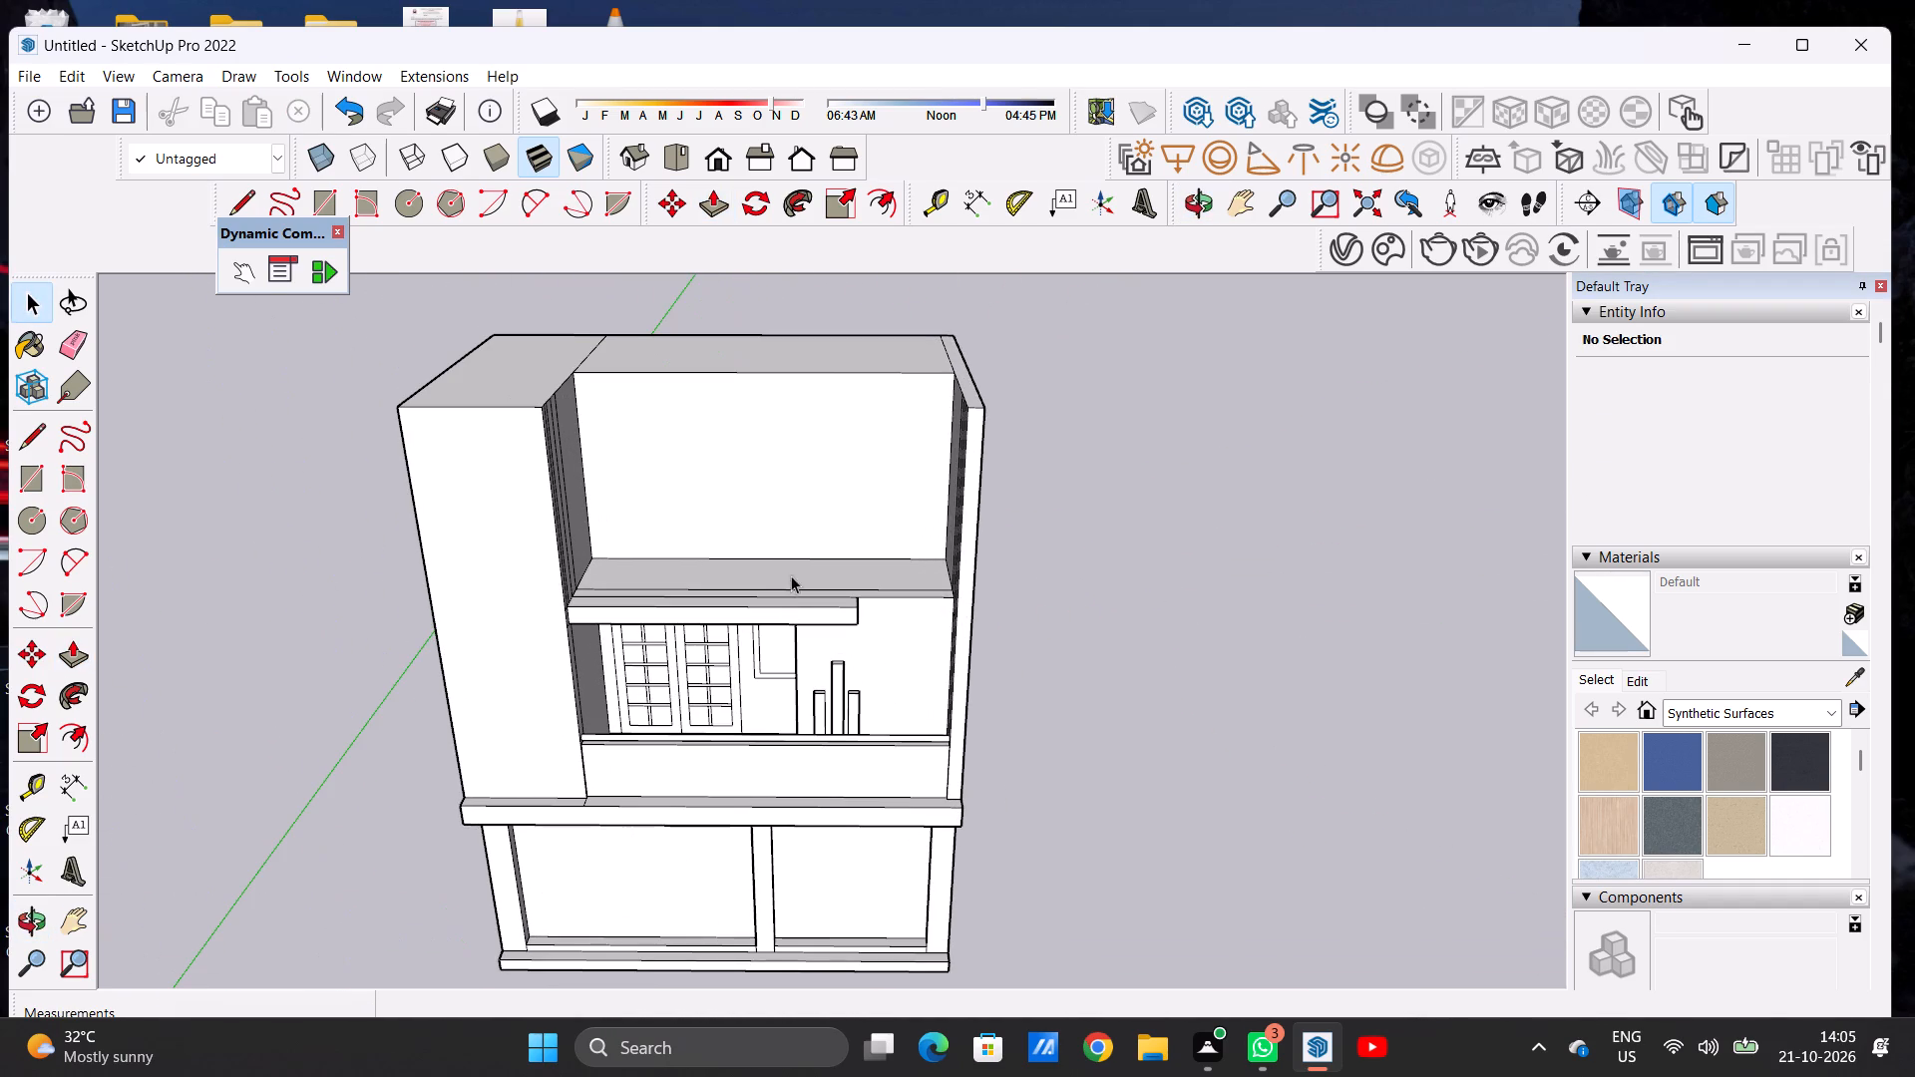
middle_click_drag(813, 636, 897, 785)
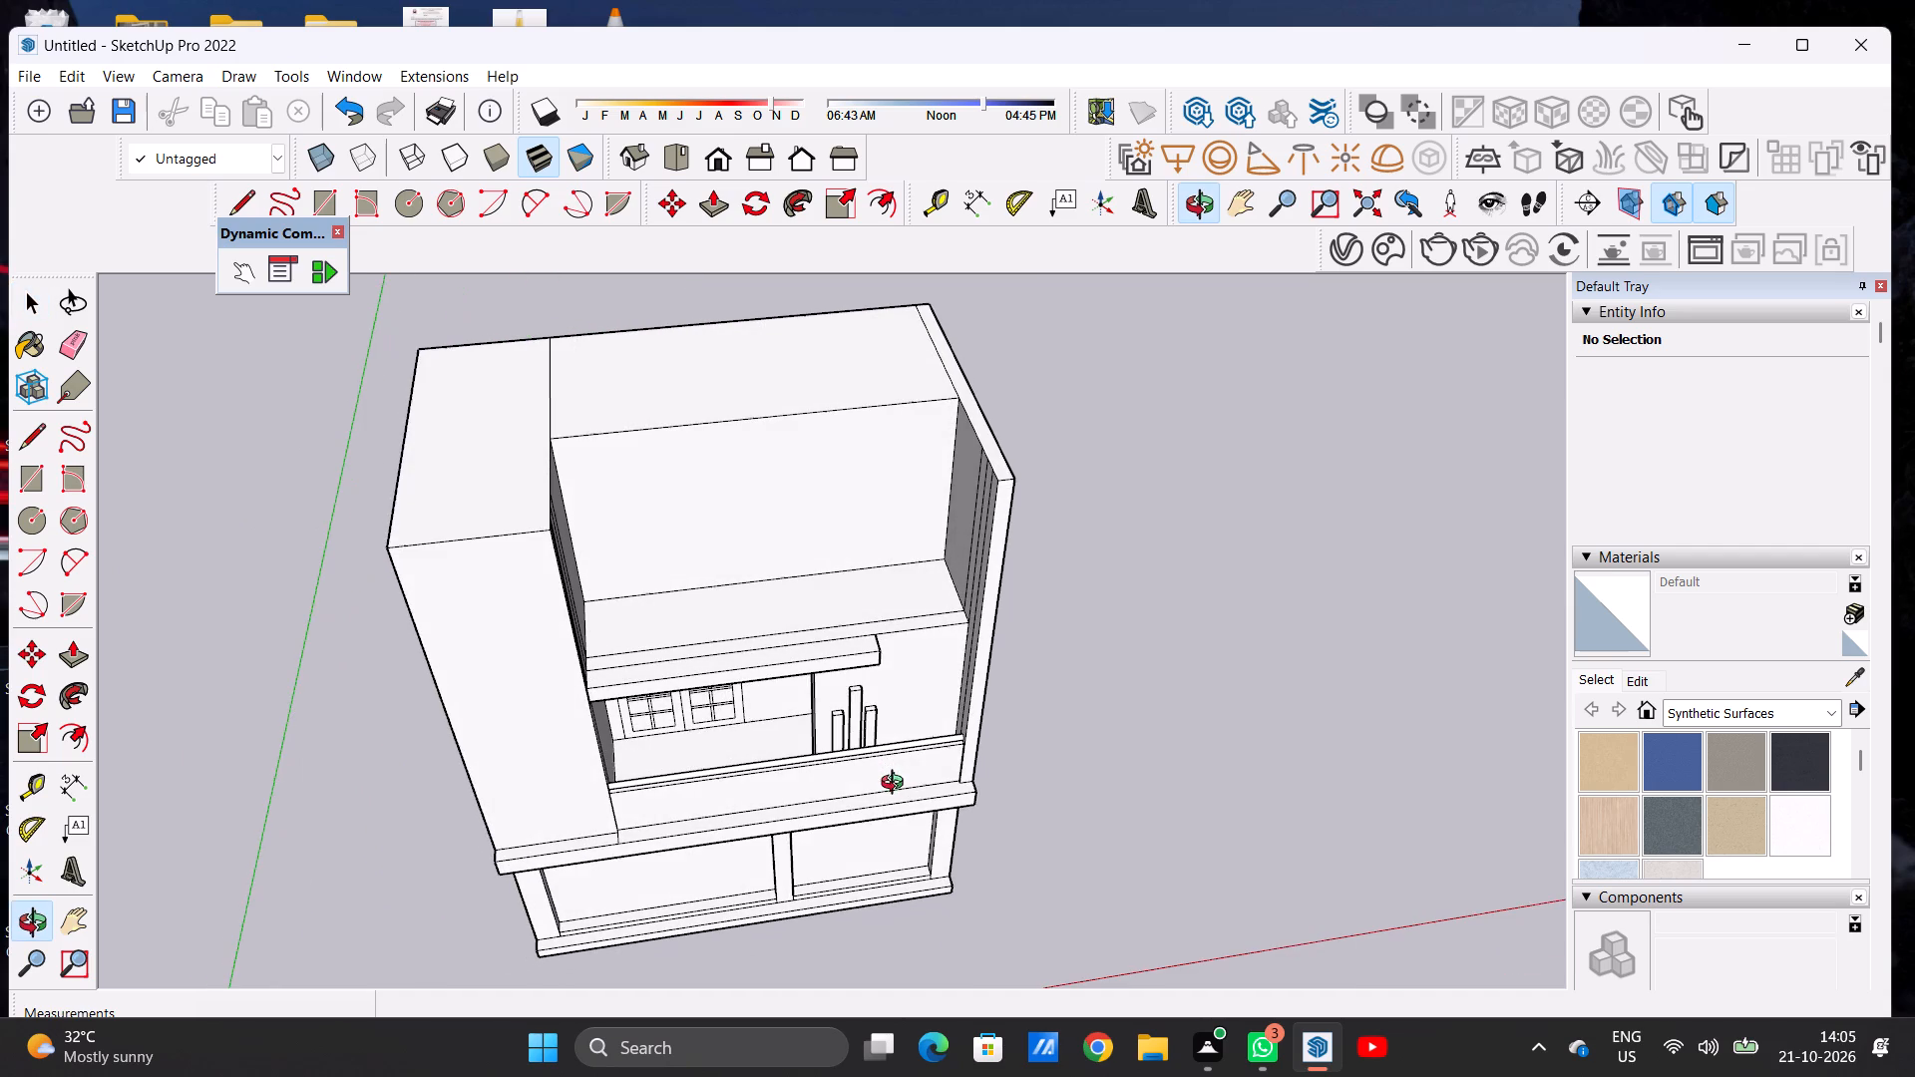
middle_click_drag(897, 785, 841, 815)
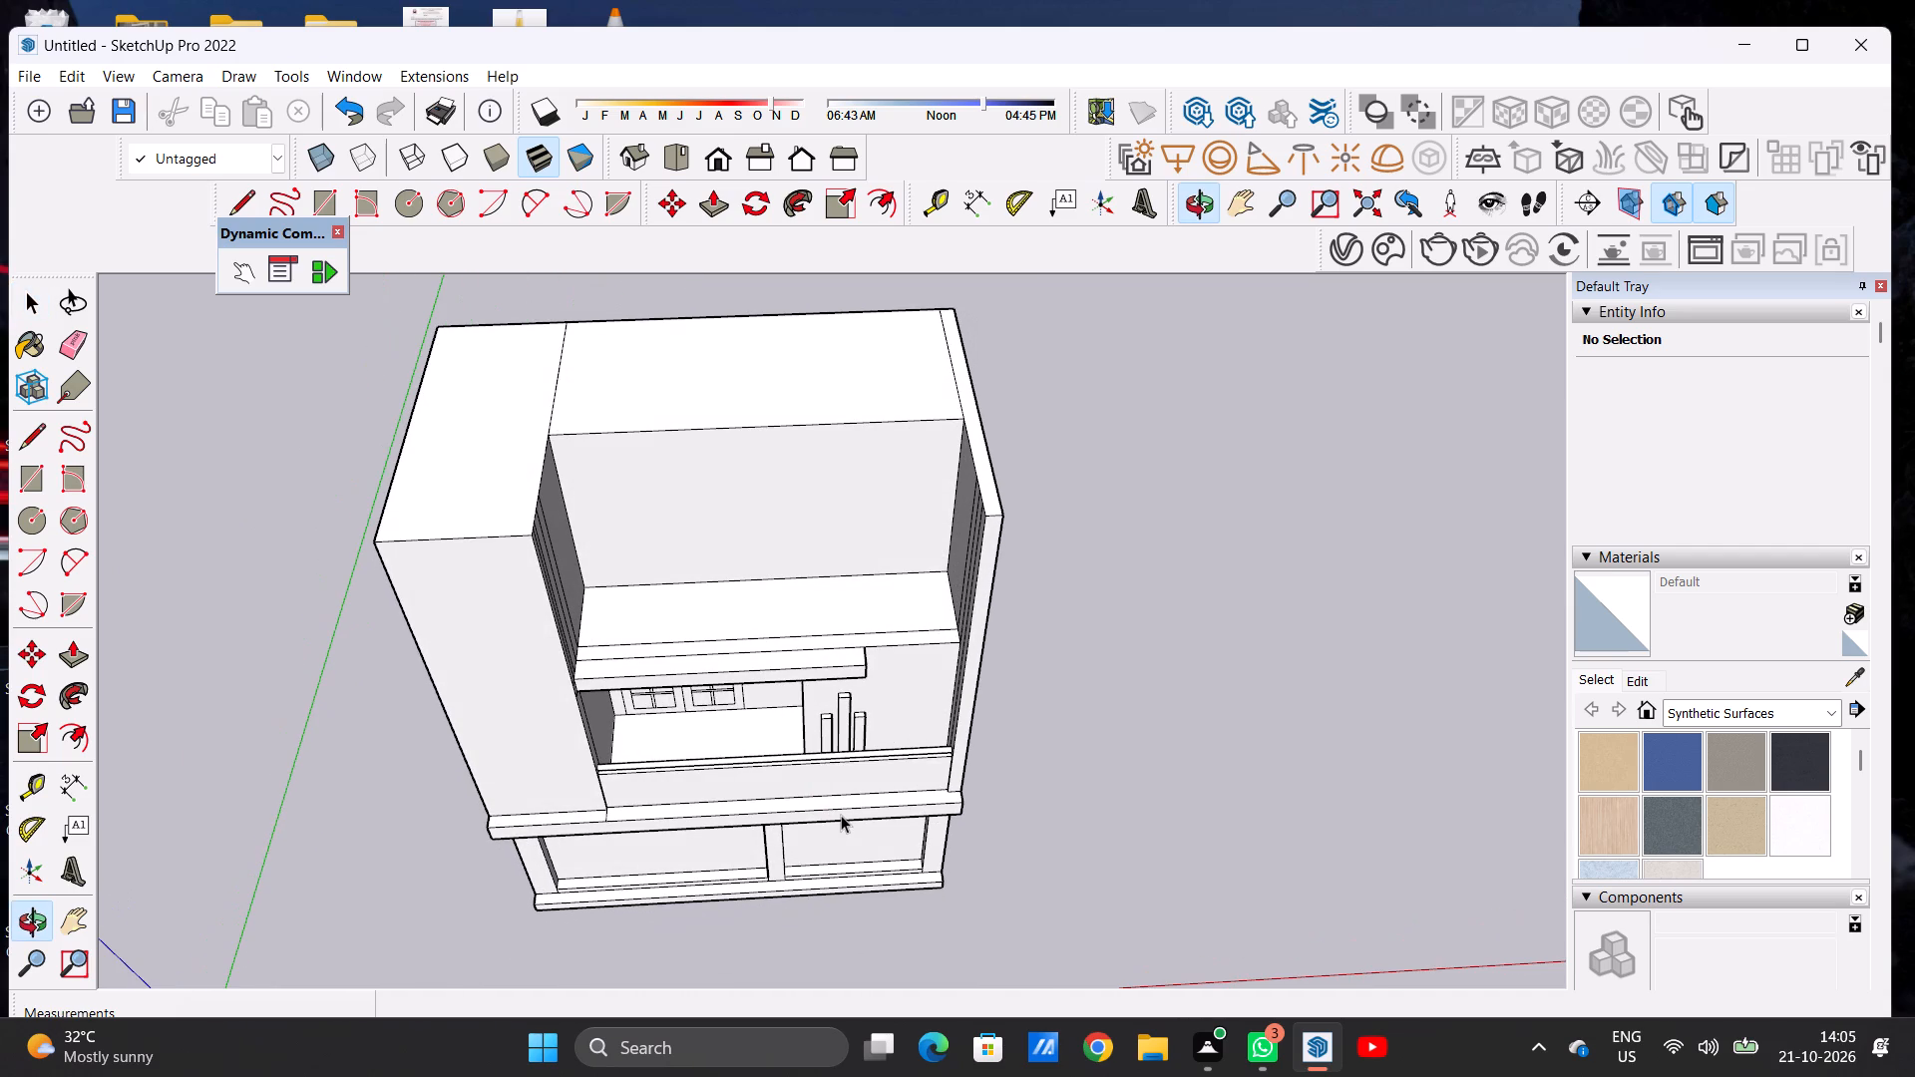
scroll(846, 653, "up", 3)
middle_click_drag(977, 785, 868, 627)
middle_click_drag(868, 617, 872, 605)
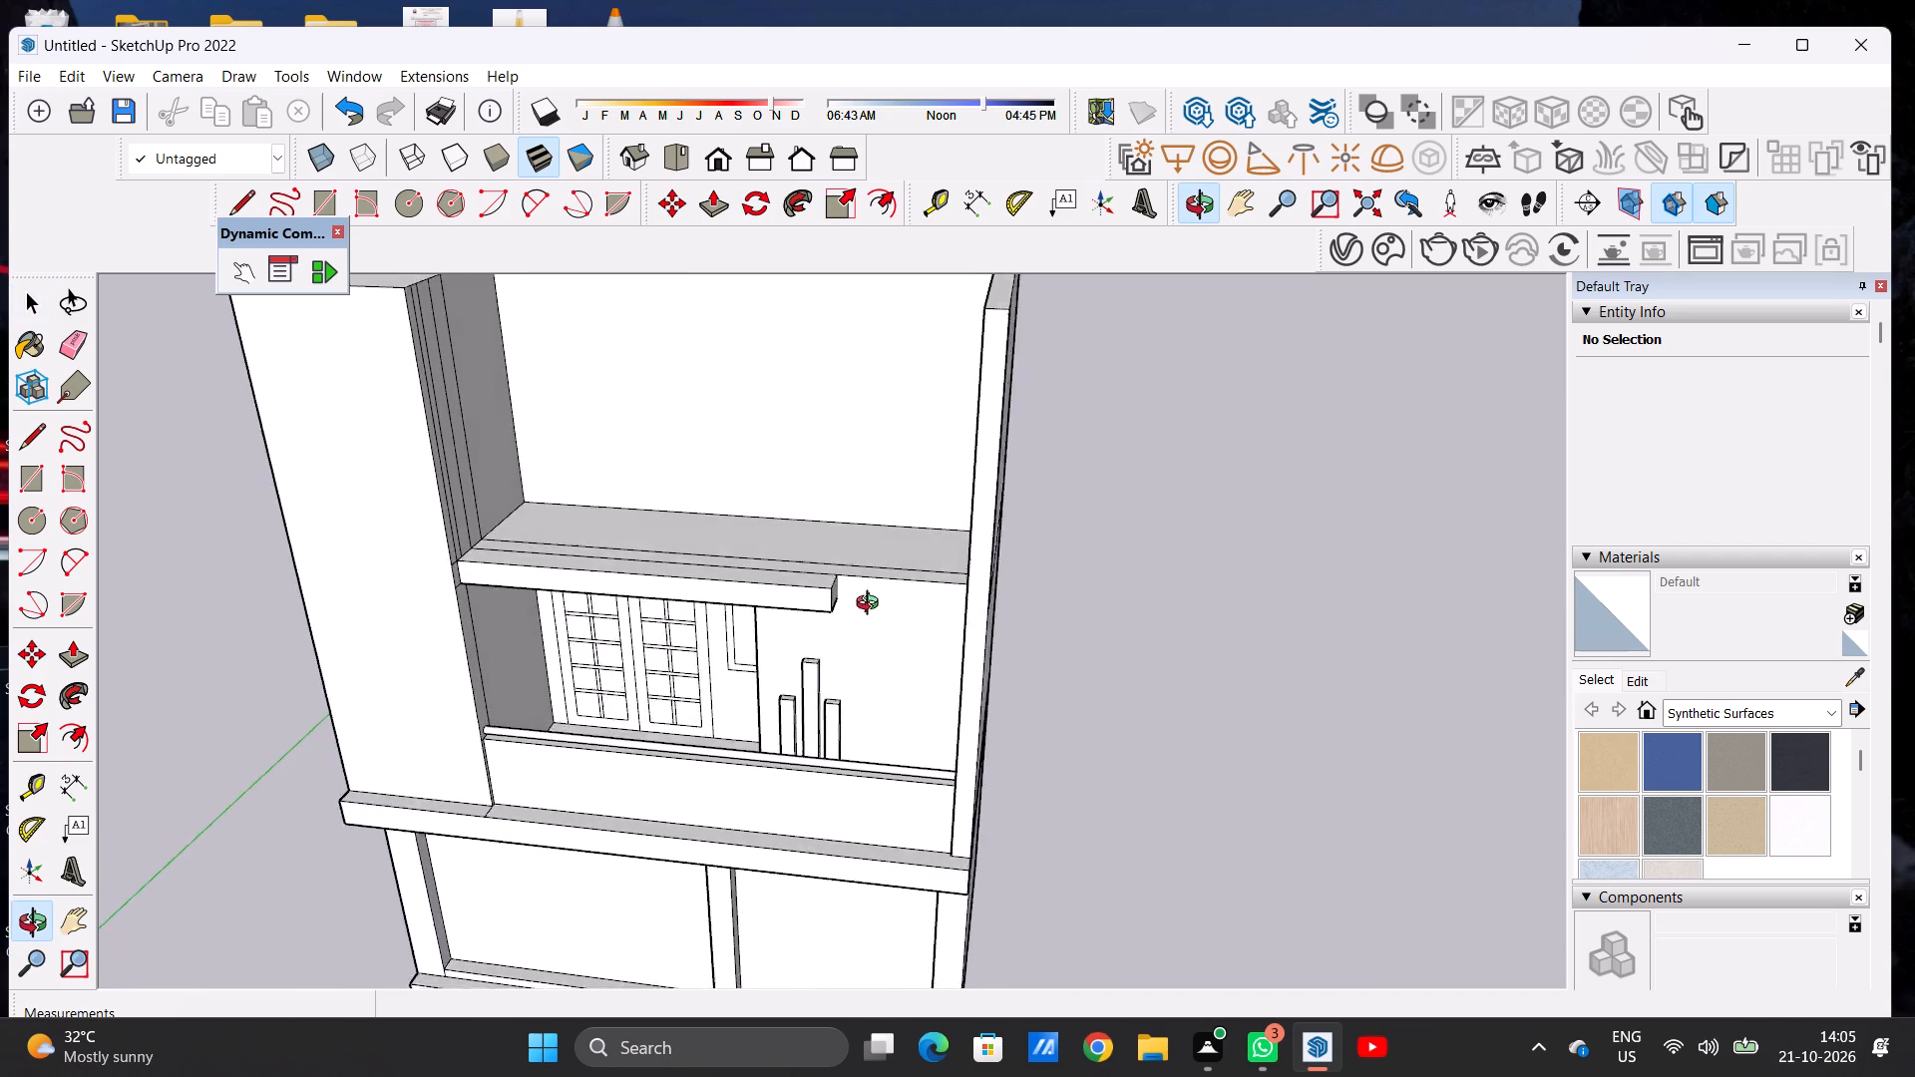
middle_click_drag(872, 605, 967, 780)
scroll(787, 666, "up", 2)
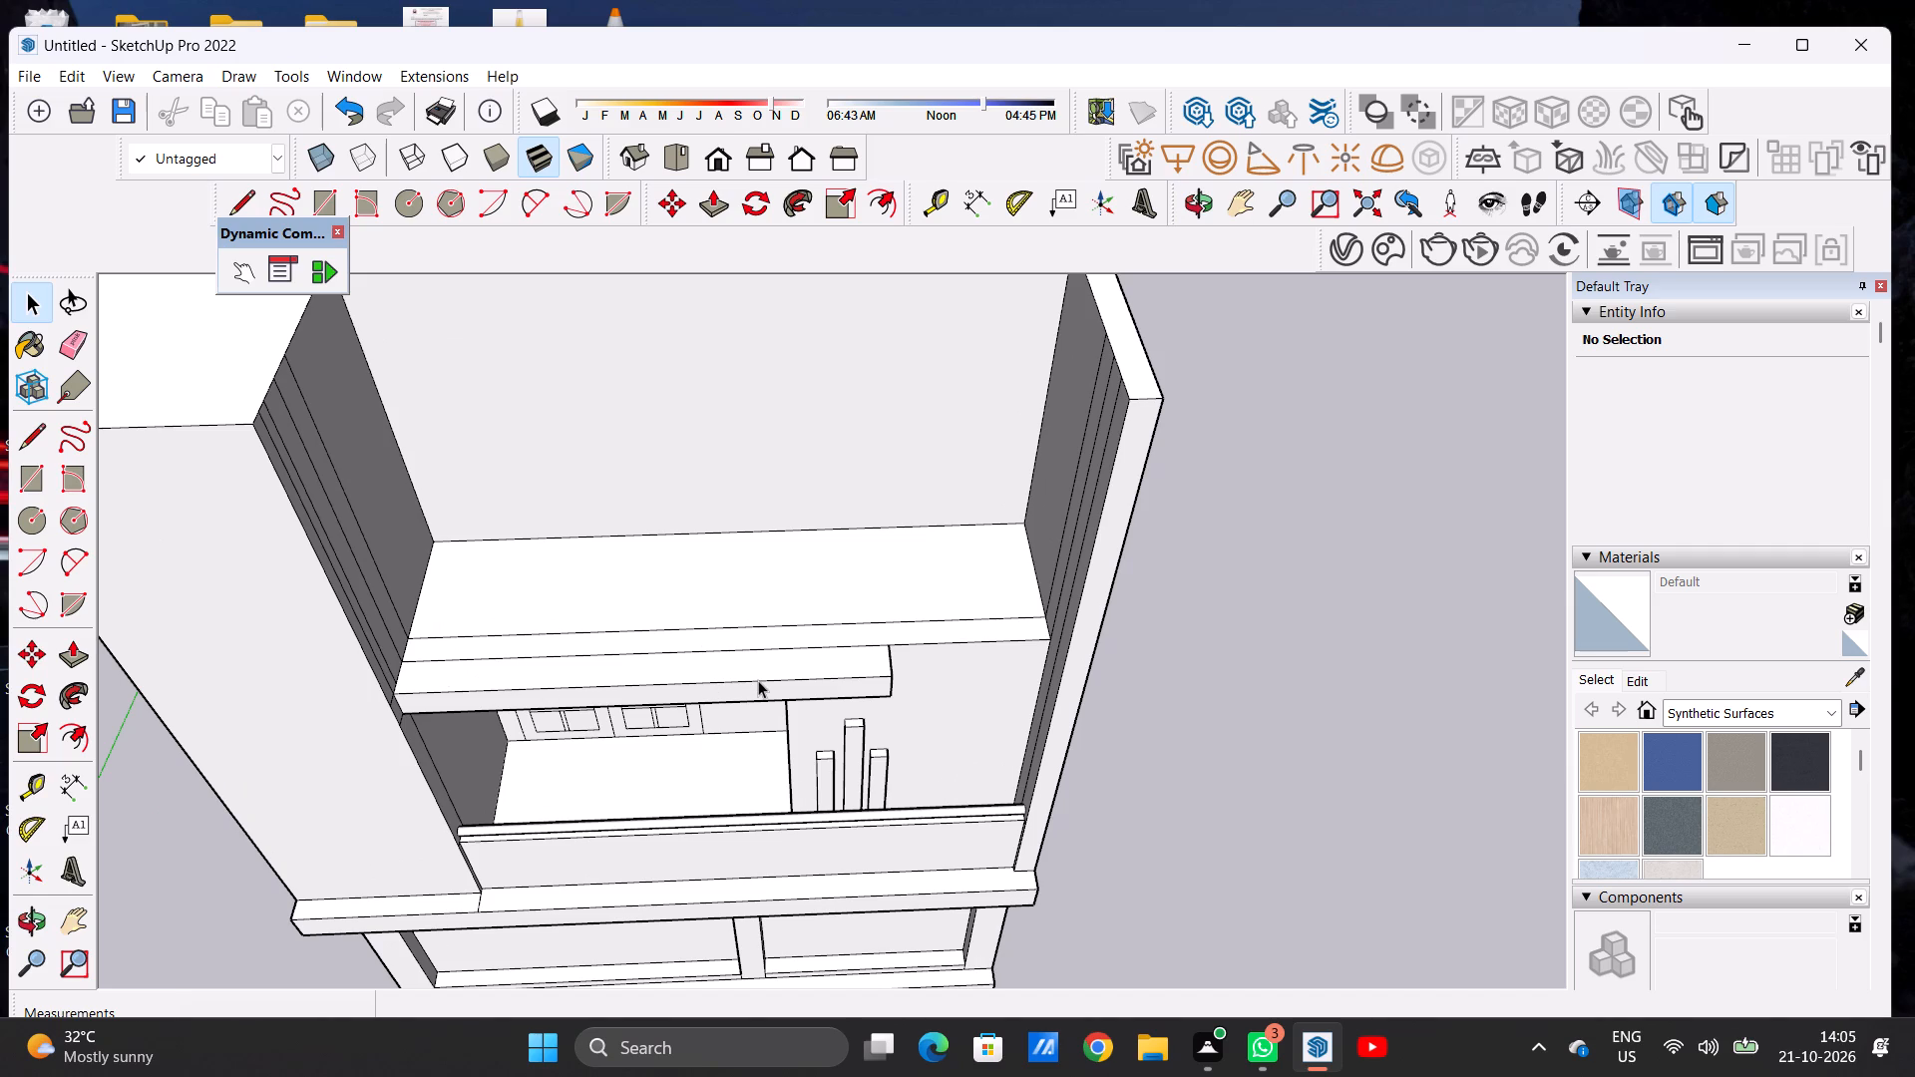
scroll(758, 680, "down", 11)
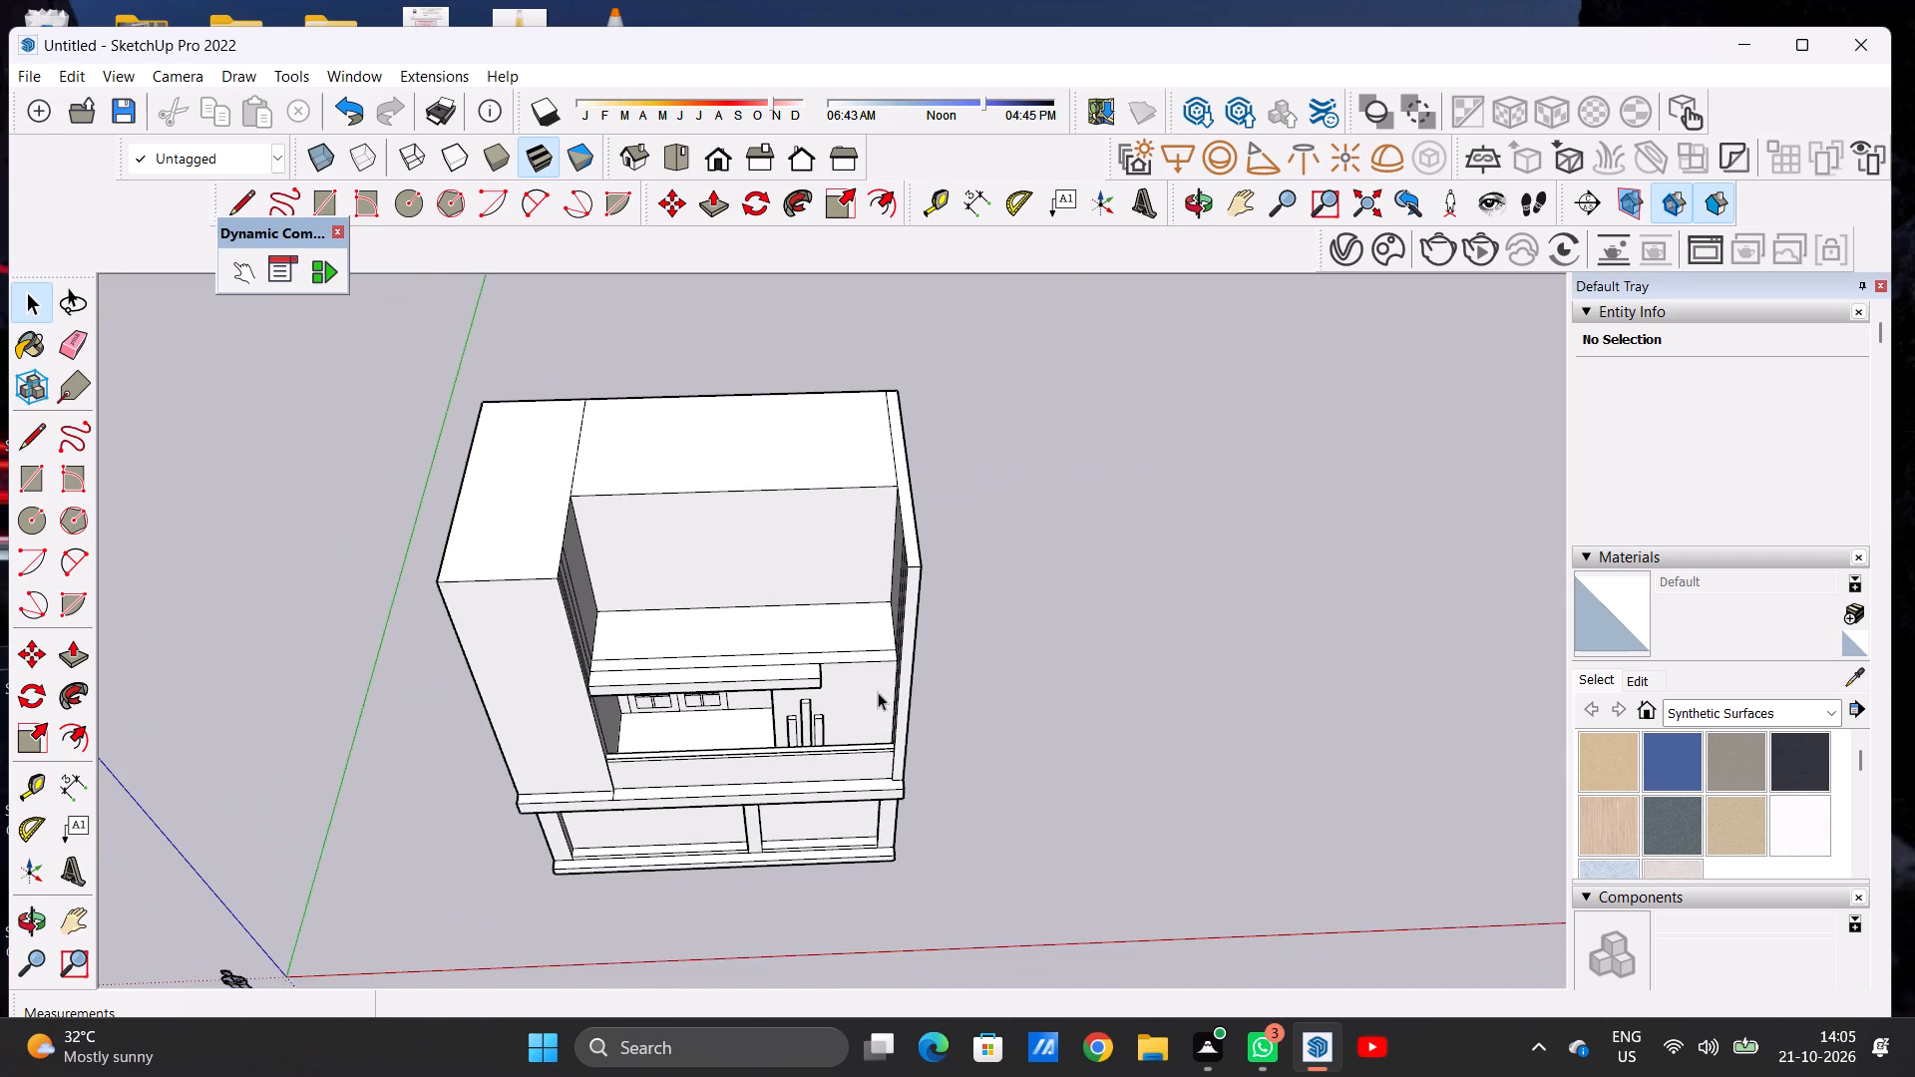
middle_click_drag(878, 692, 872, 748)
scroll(781, 700, "up", 7)
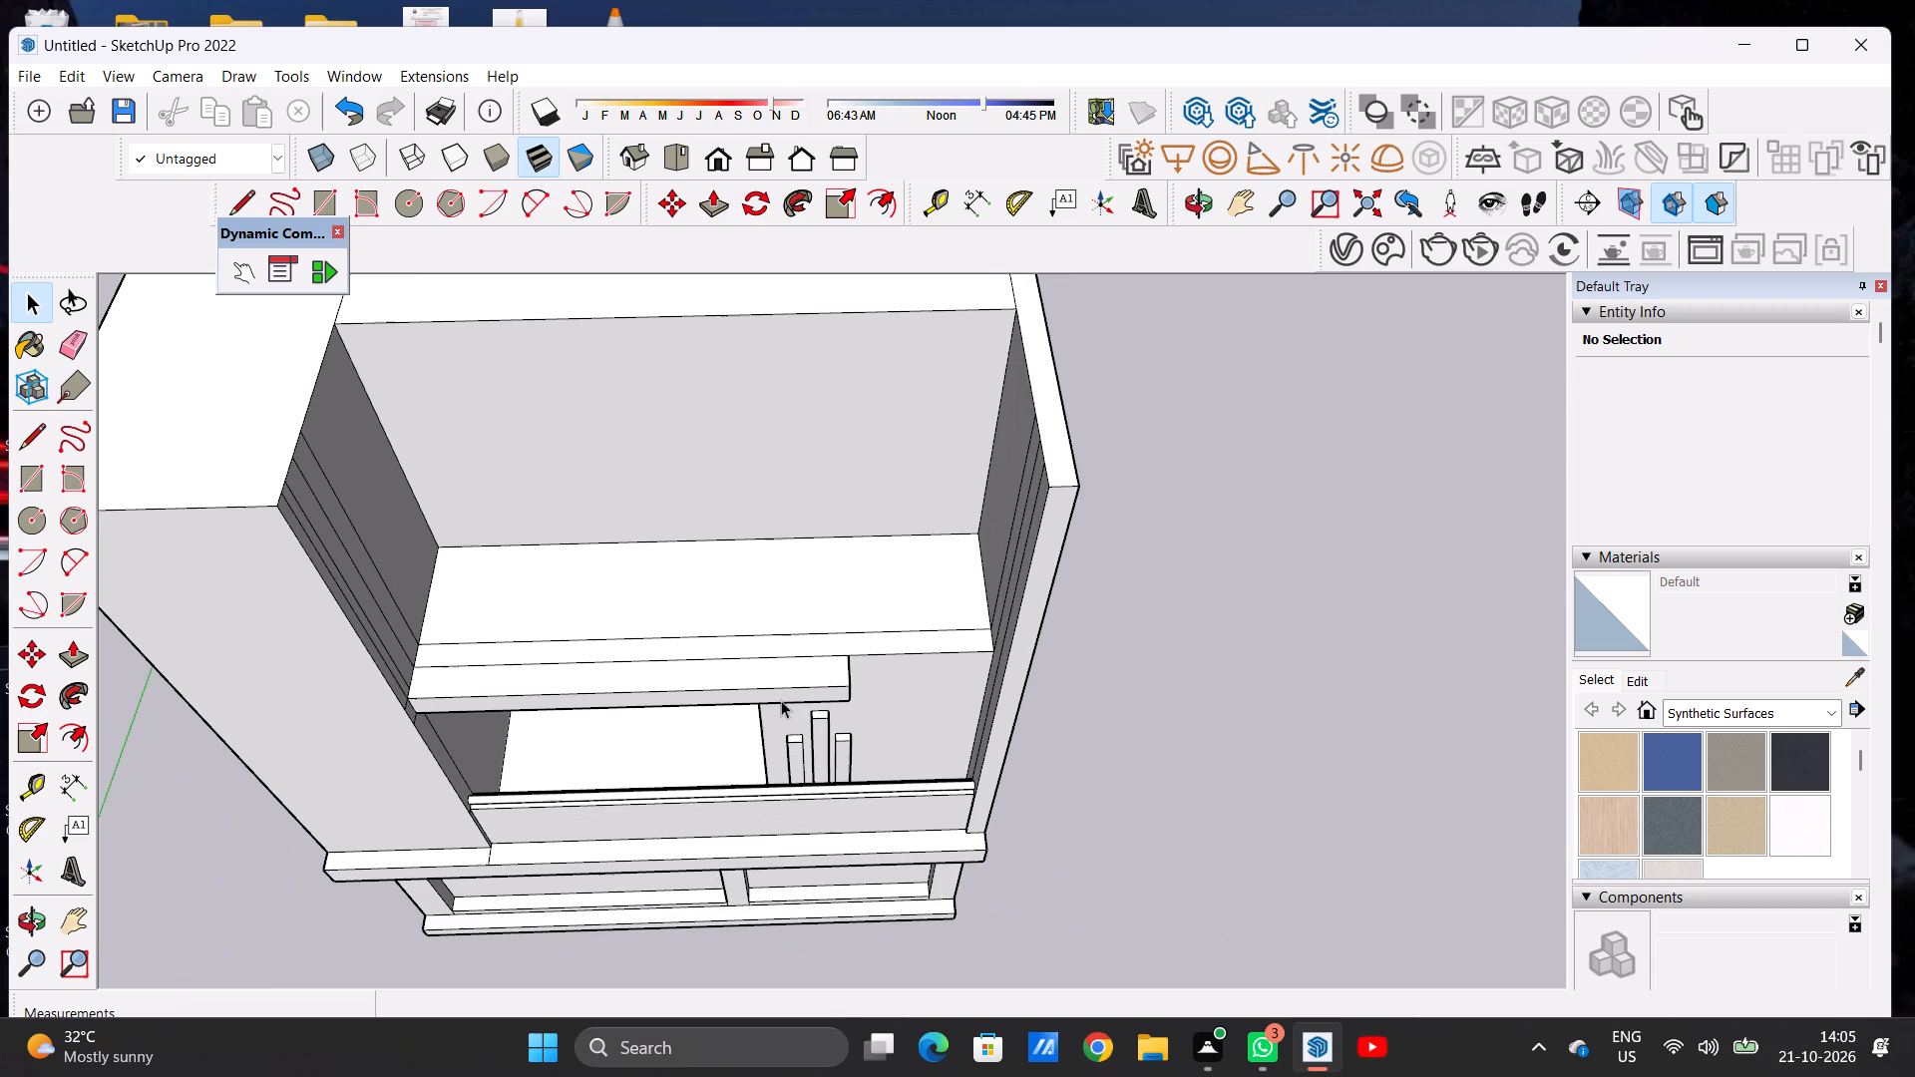
Draw lines up the projecting slab's front edge and back across its top and narrow rear strip, aligned with the recessed wall's corner below.
key("l")
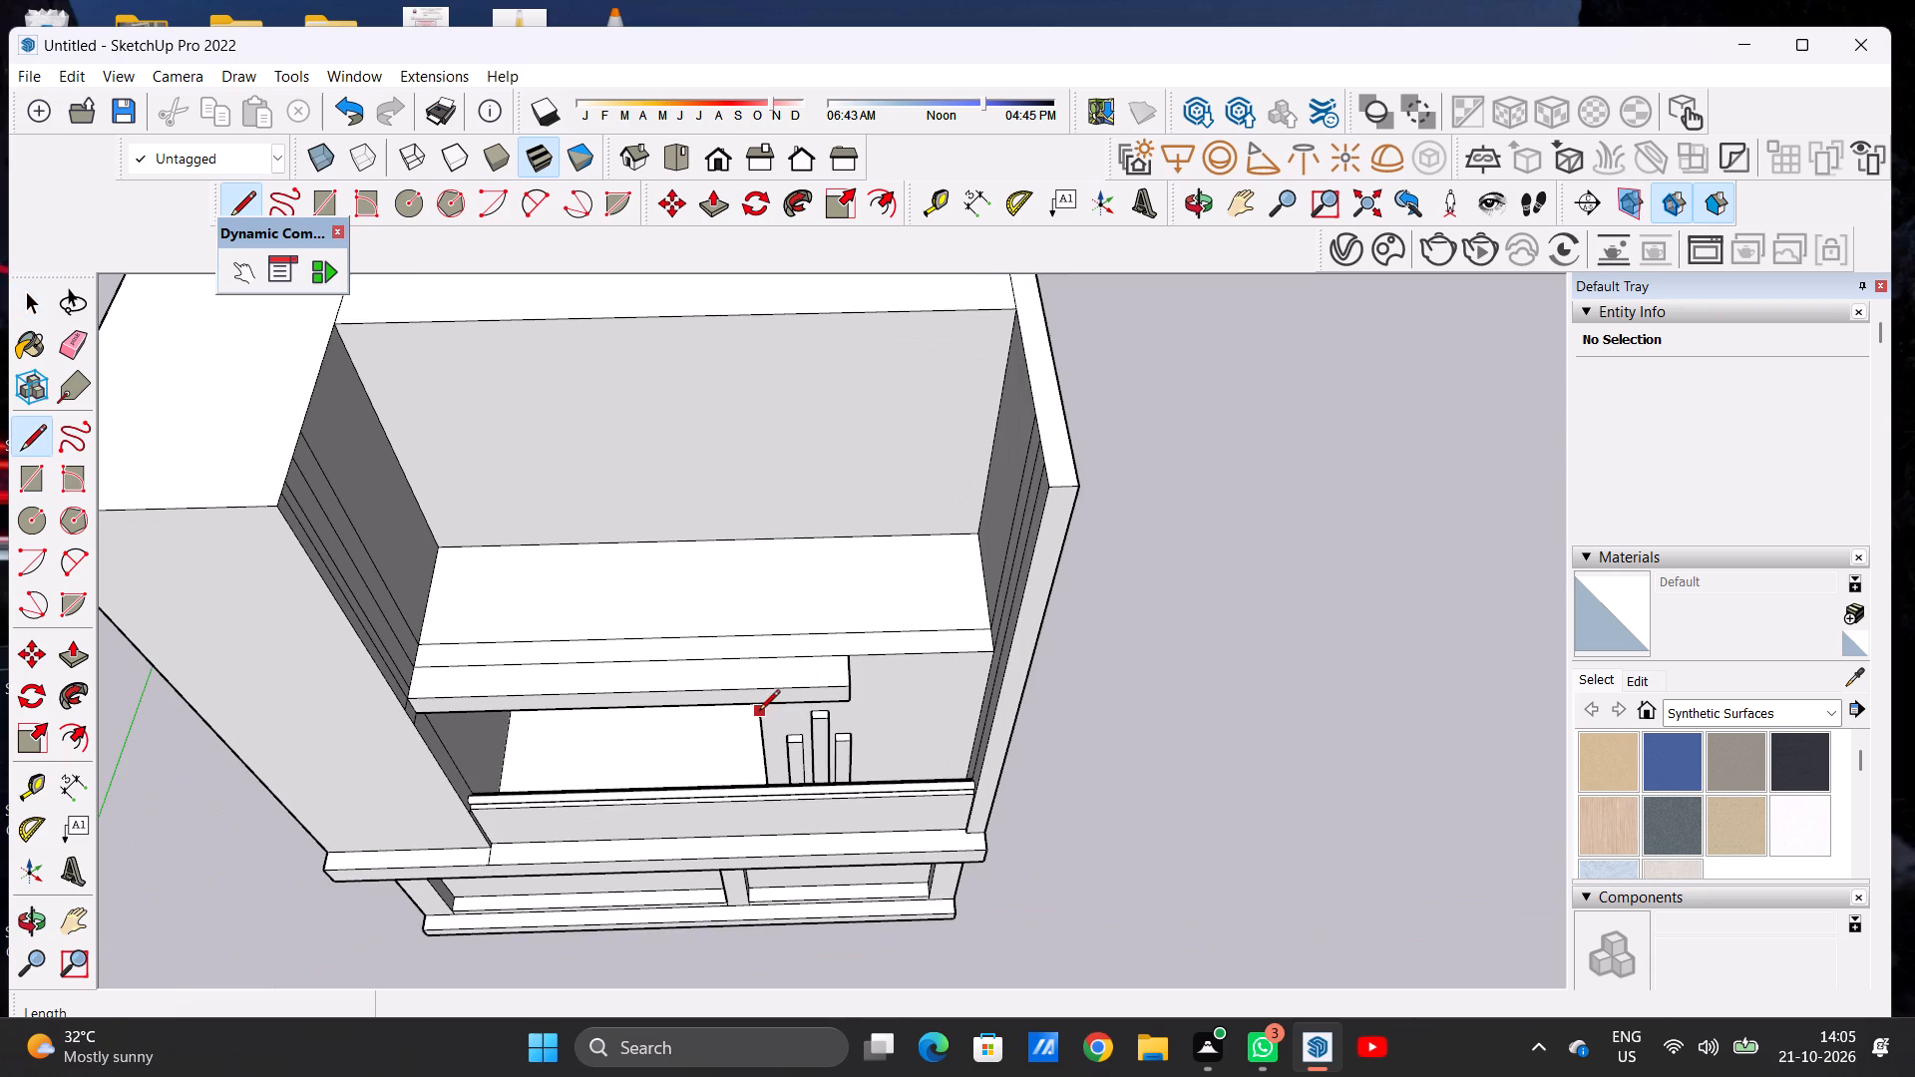
middle_click_drag(759, 712, 758, 587)
middle_click_drag(853, 769, 687, 581)
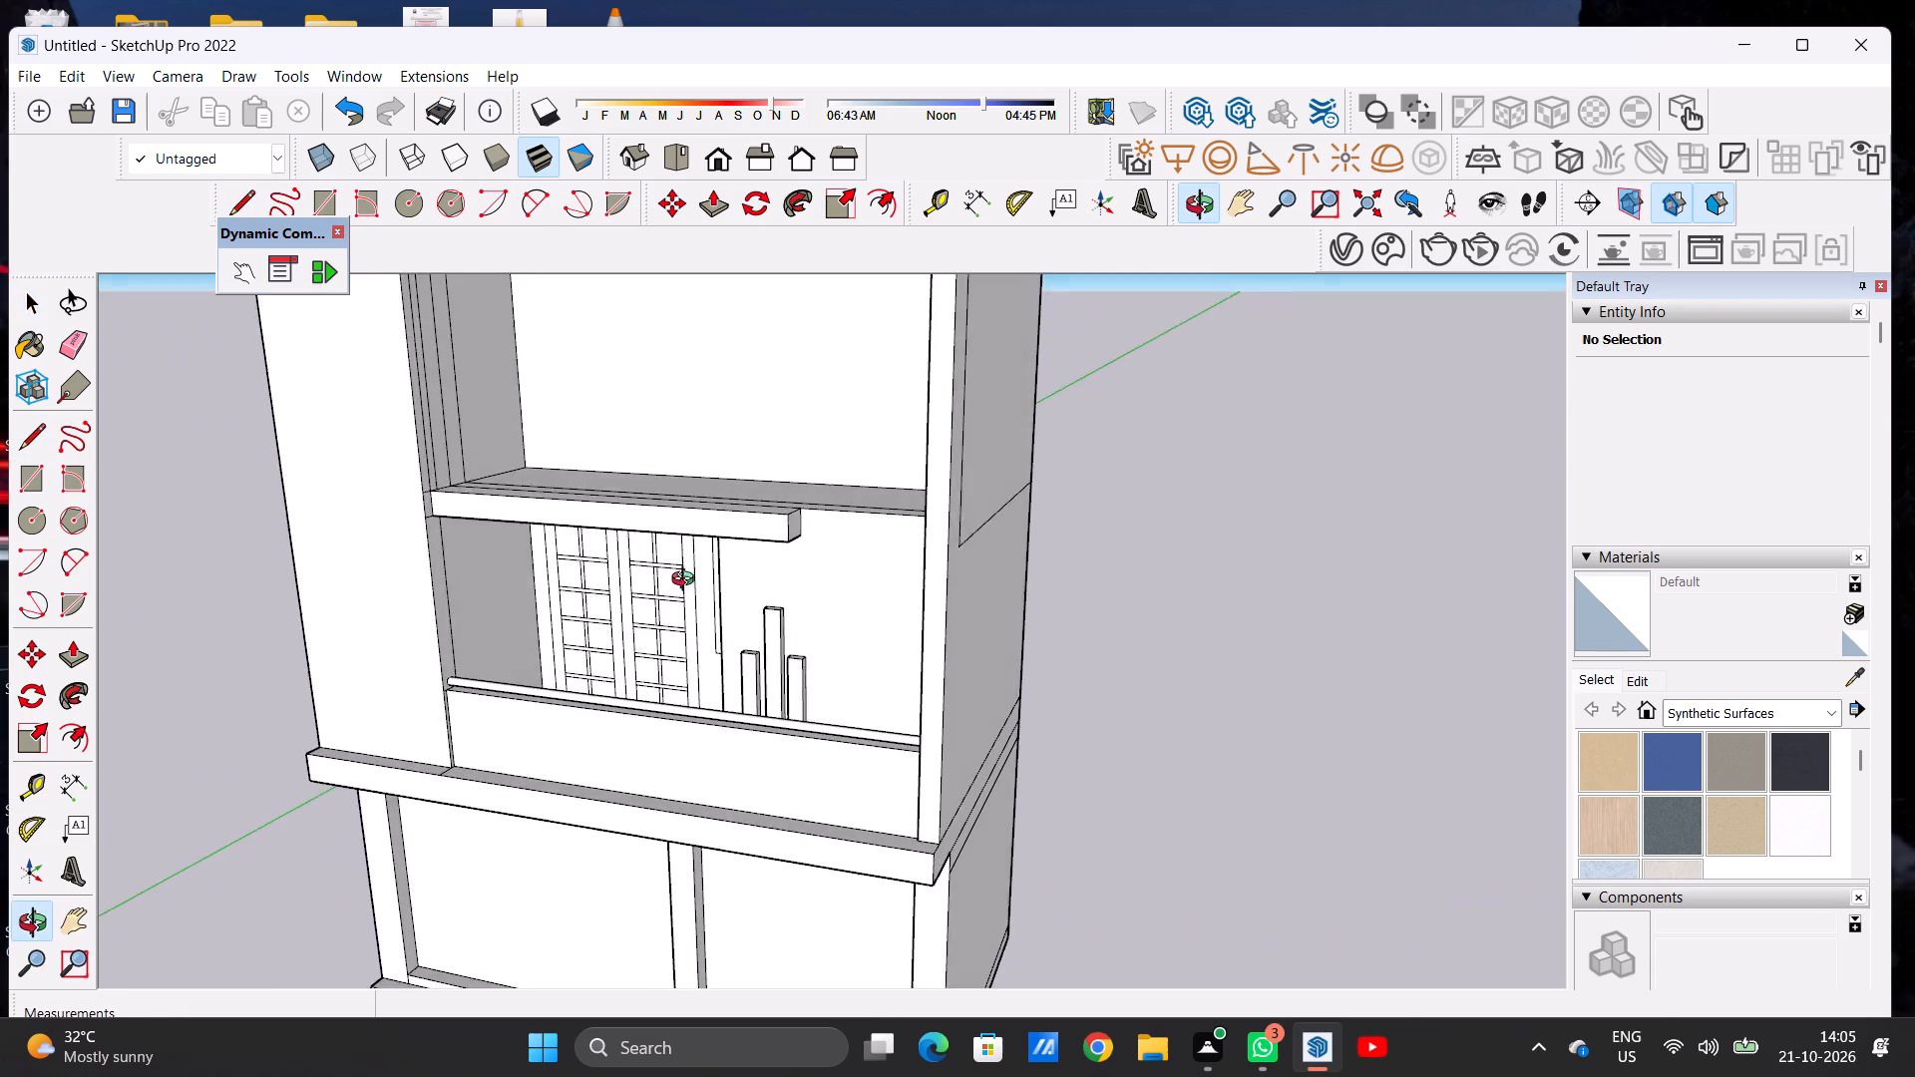
middle_click_drag(687, 581, 854, 618)
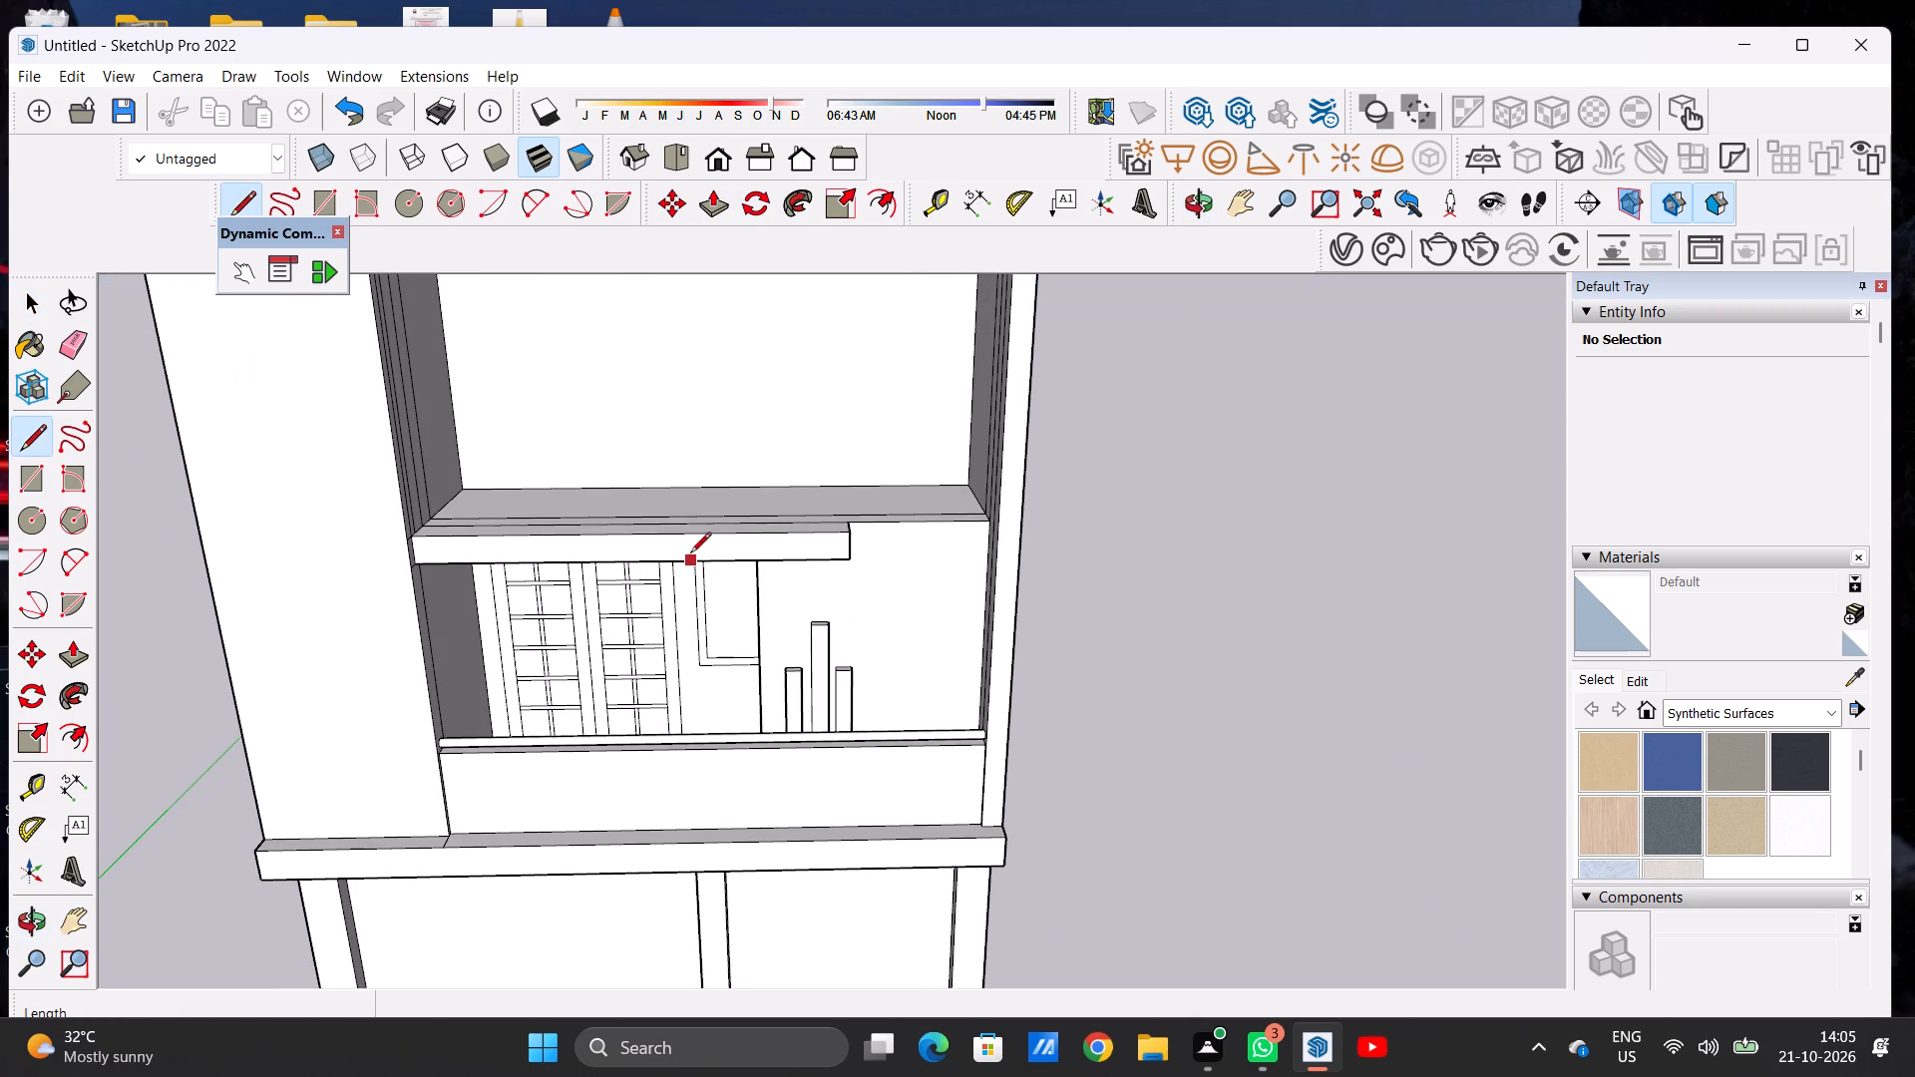
left_click(755, 562)
left_click(754, 531)
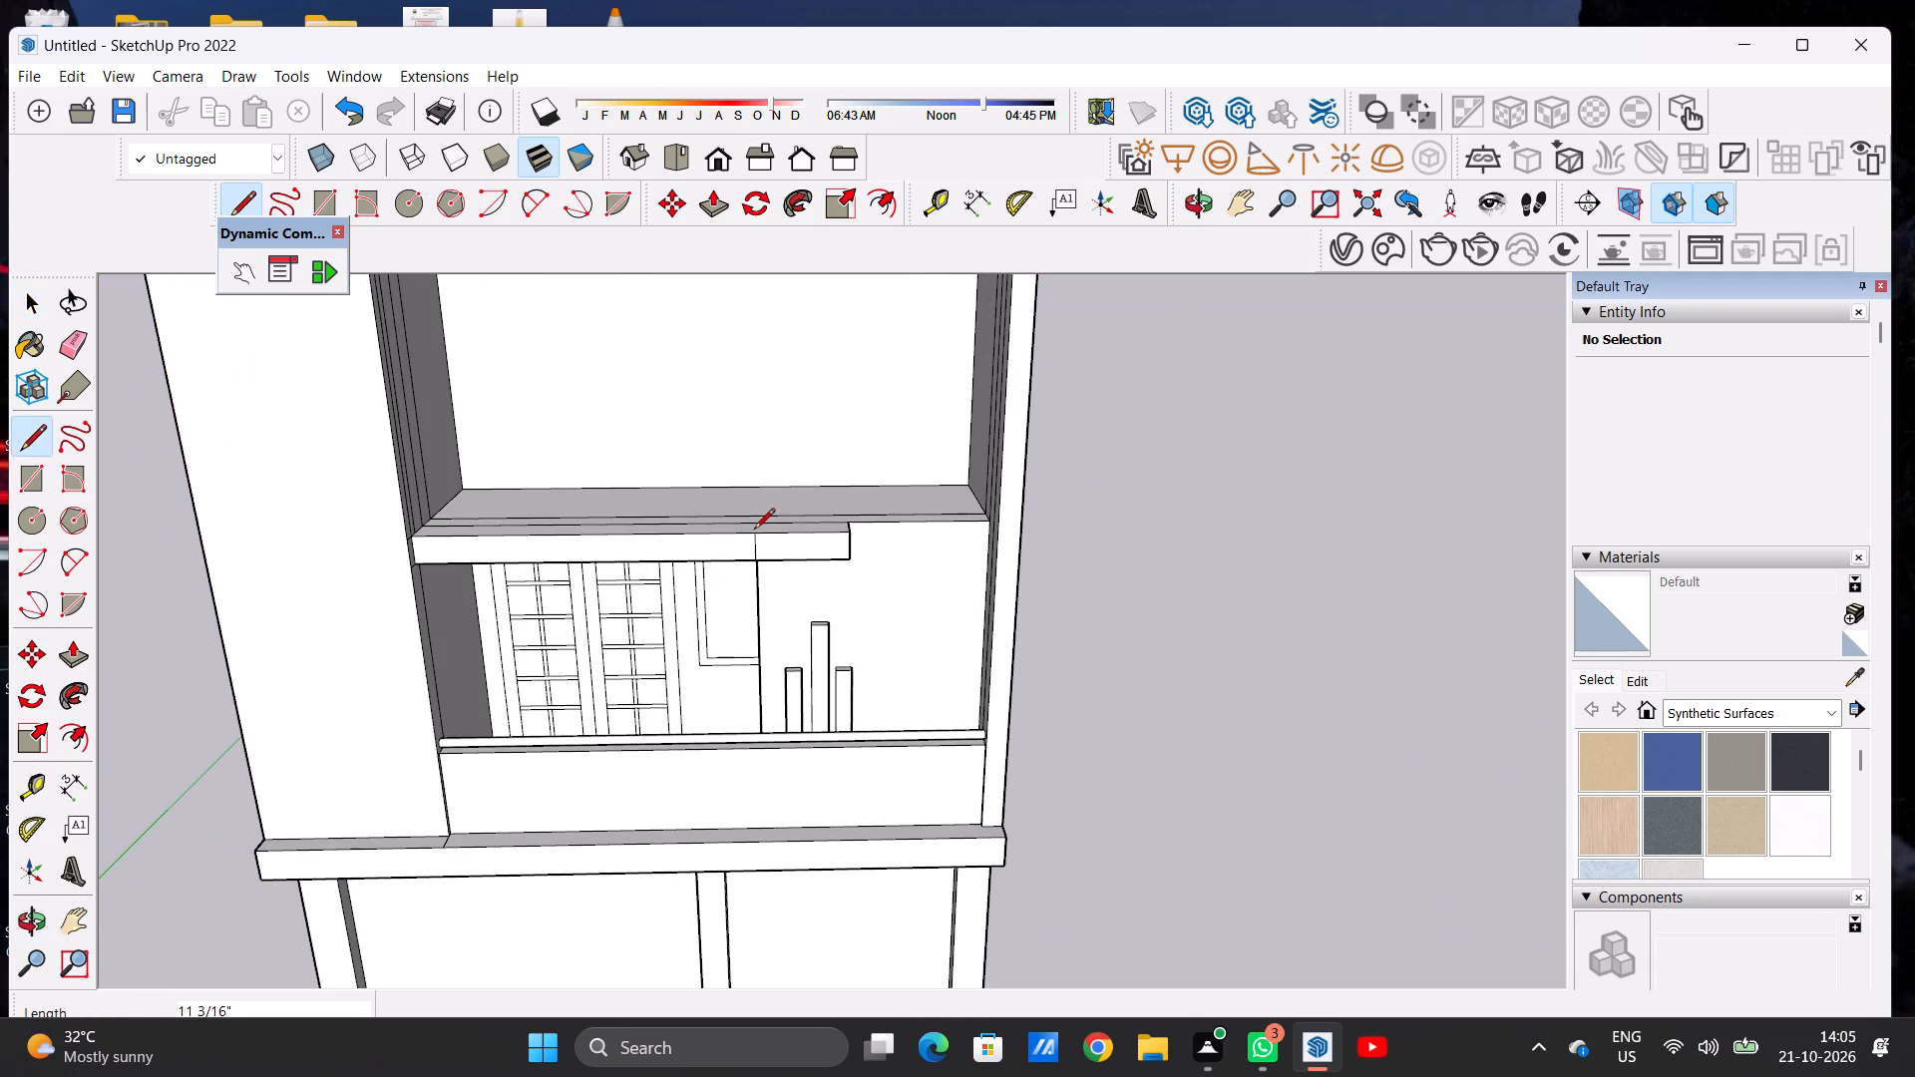
middle_click_drag(754, 529, 761, 671)
scroll(770, 573, "up", 2)
scroll(770, 573, "down", 1)
scroll(770, 573, "up", 2)
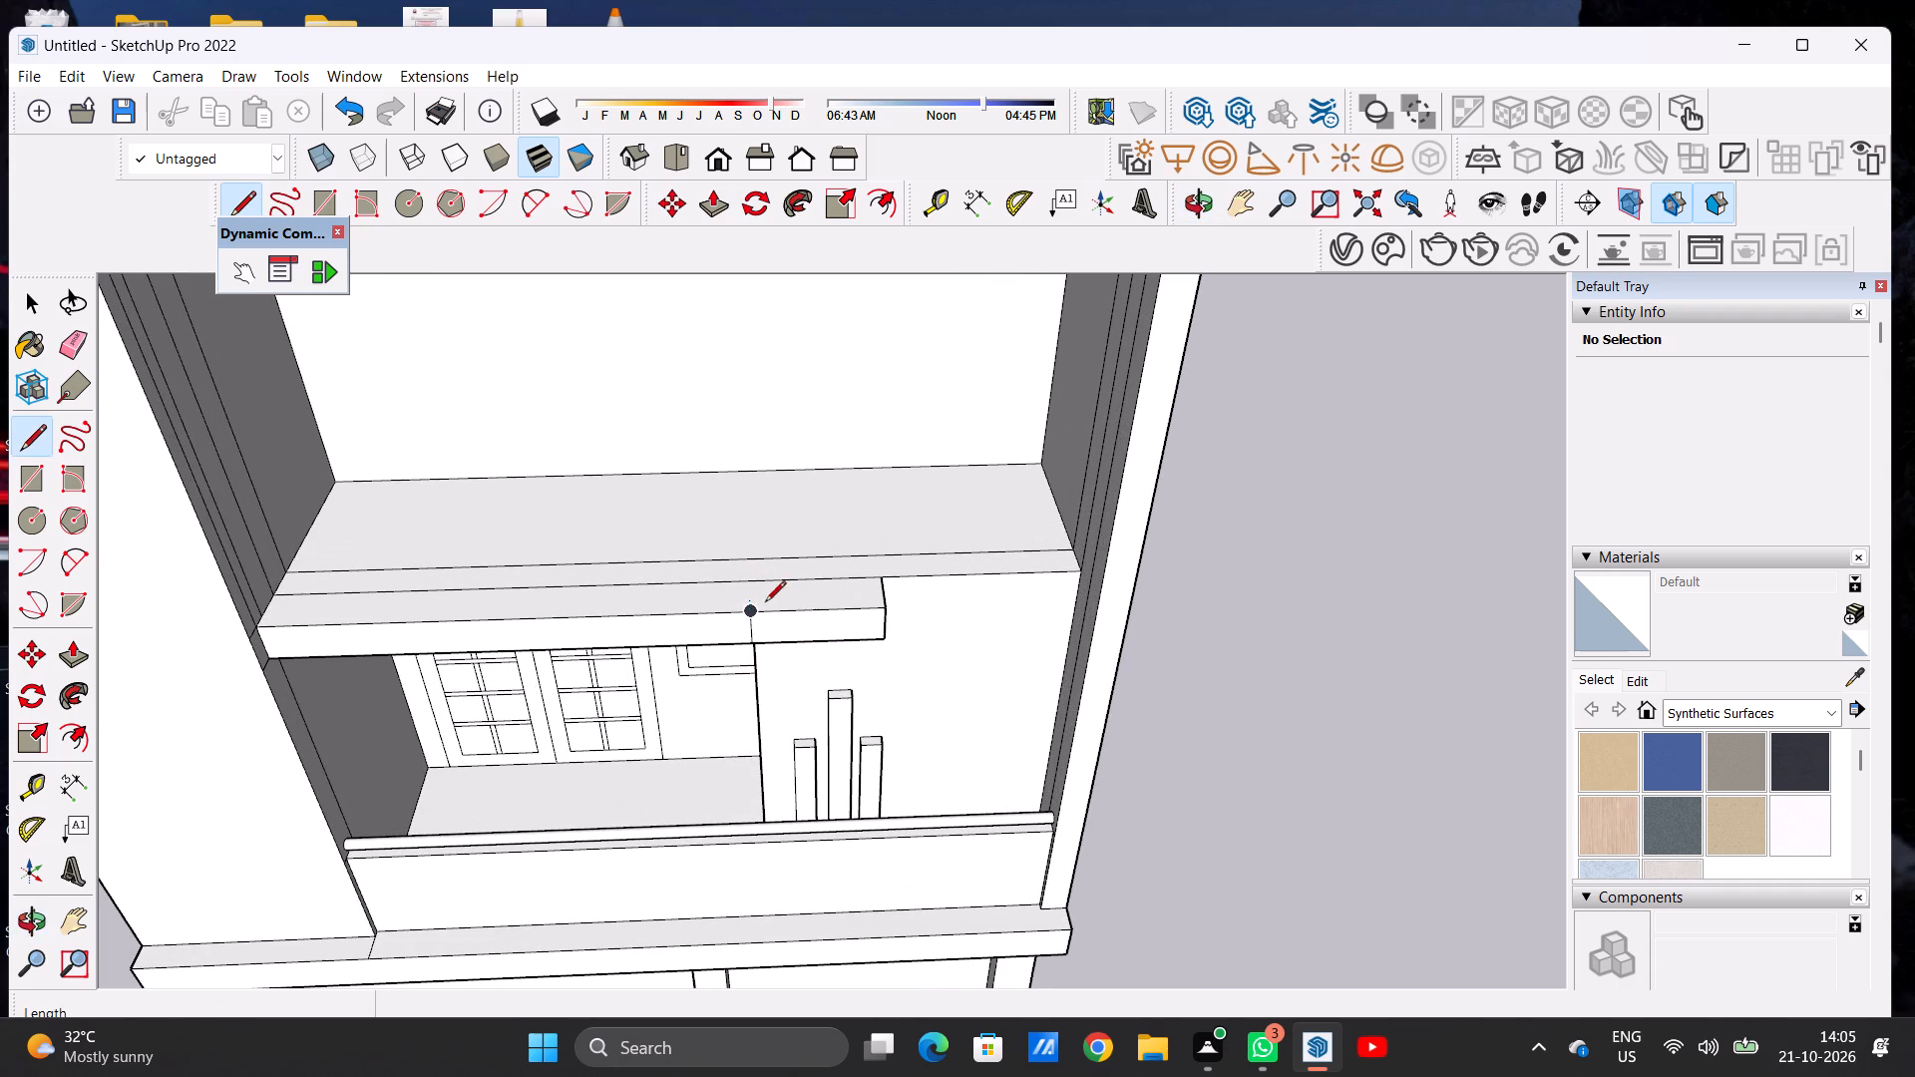
left_click(750, 612)
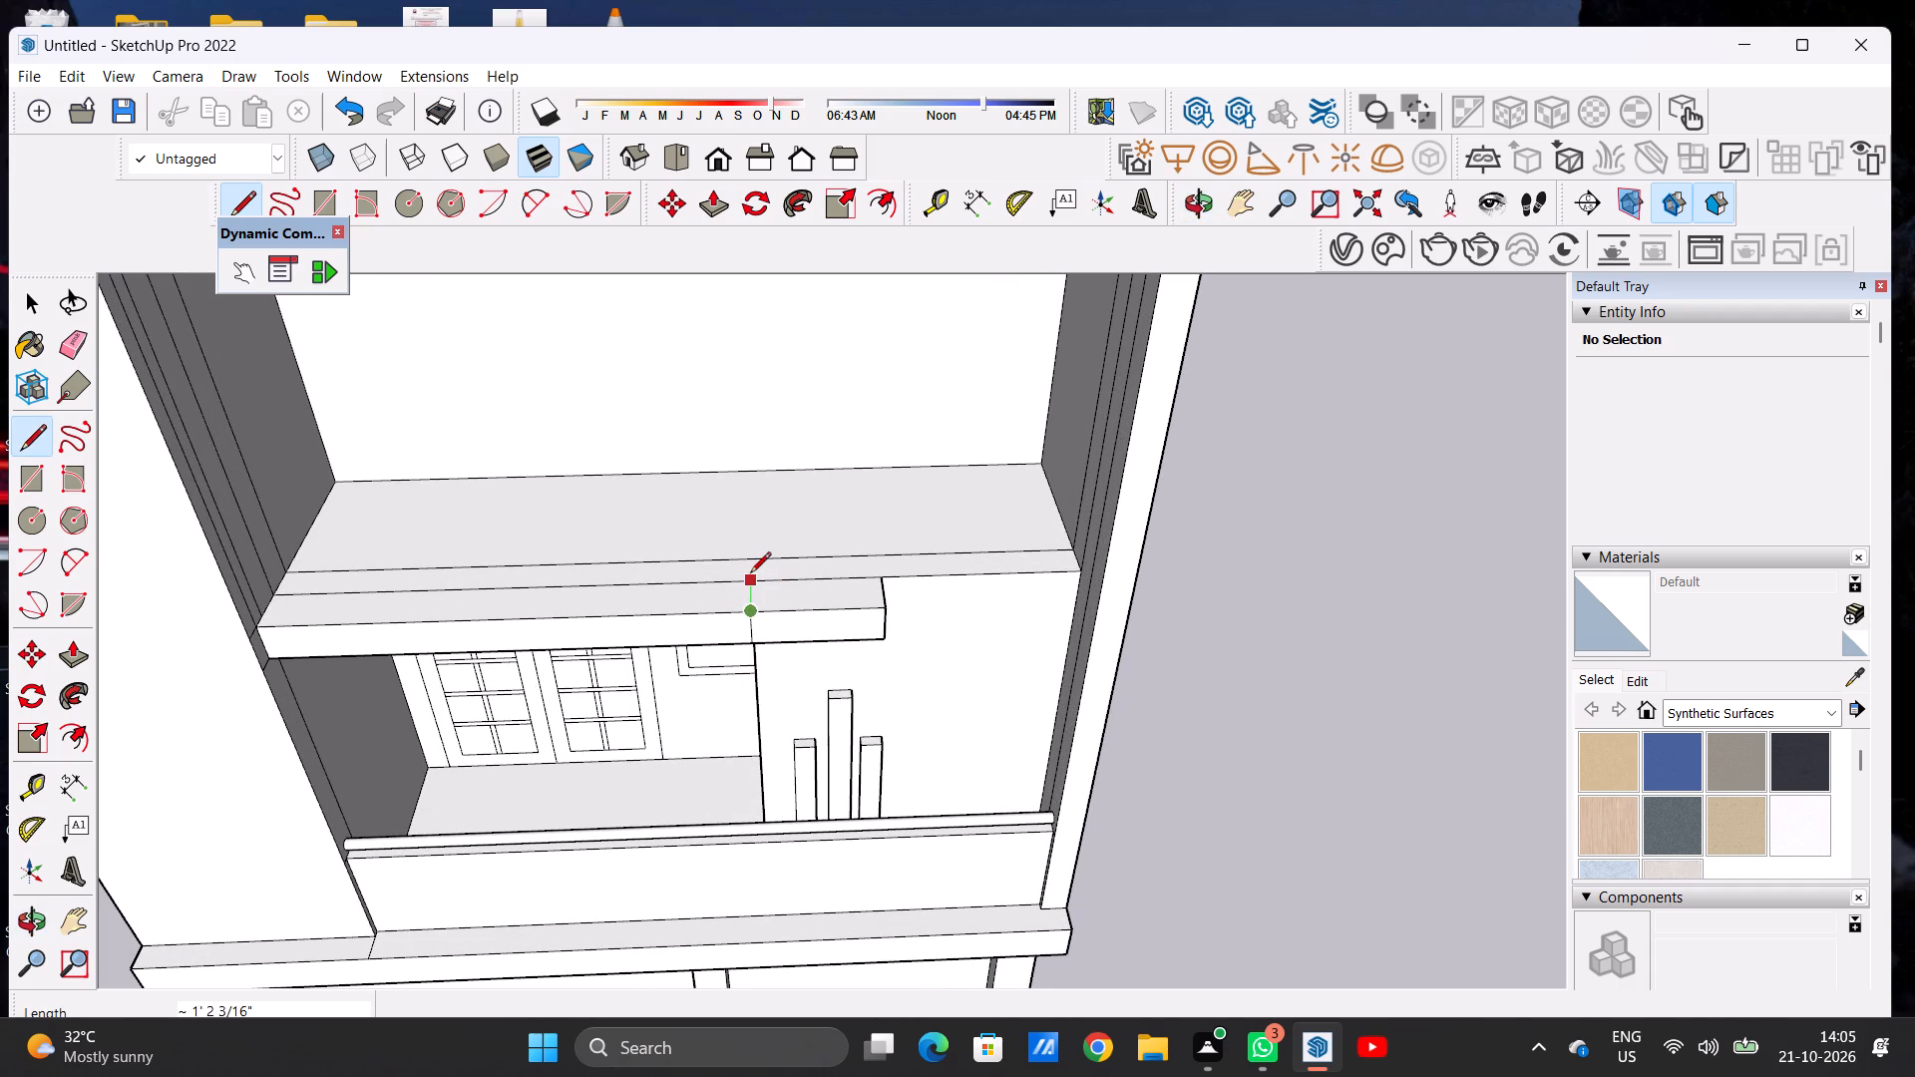
left_click(750, 574)
left_click(750, 583)
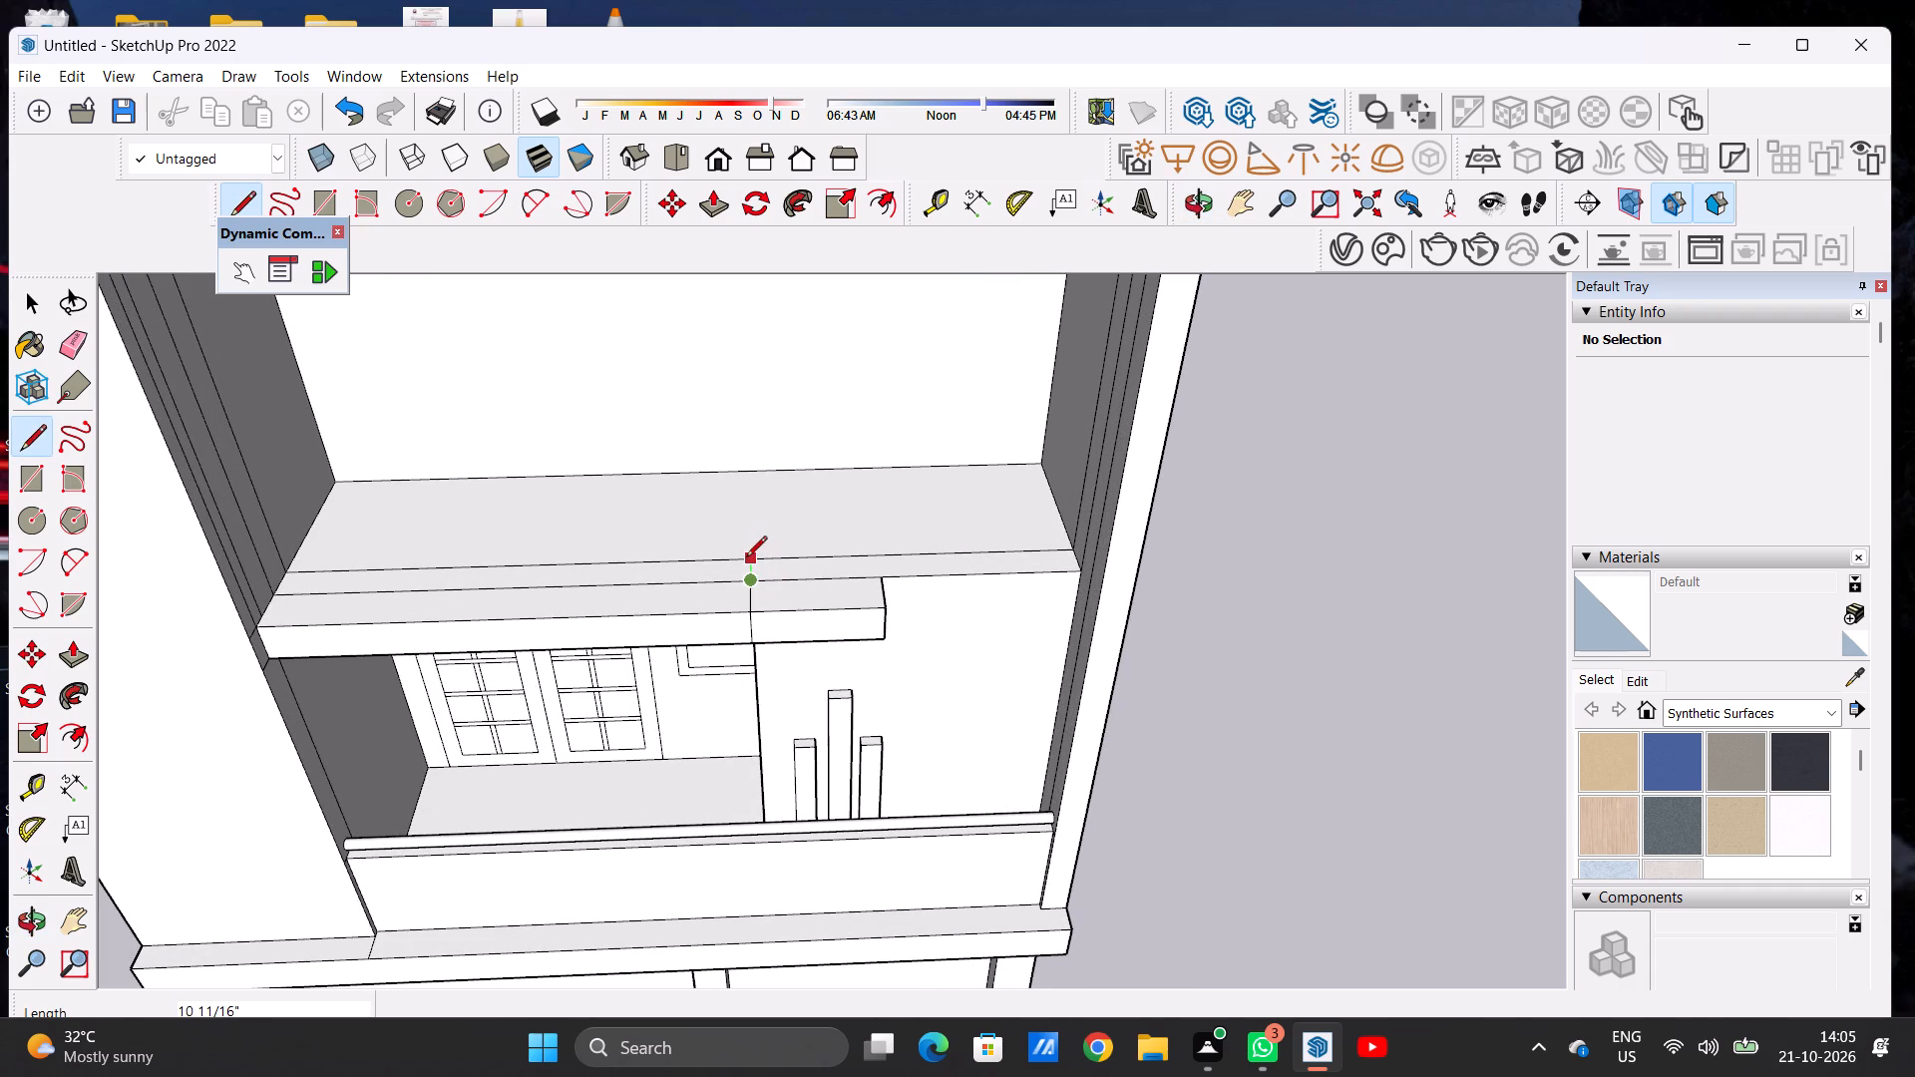
left_click(751, 558)
Erase the new line segments on the projecting slab's front face and top, keeping the one across the narrow strip.
key("space")
scroll(738, 640, "up", 6)
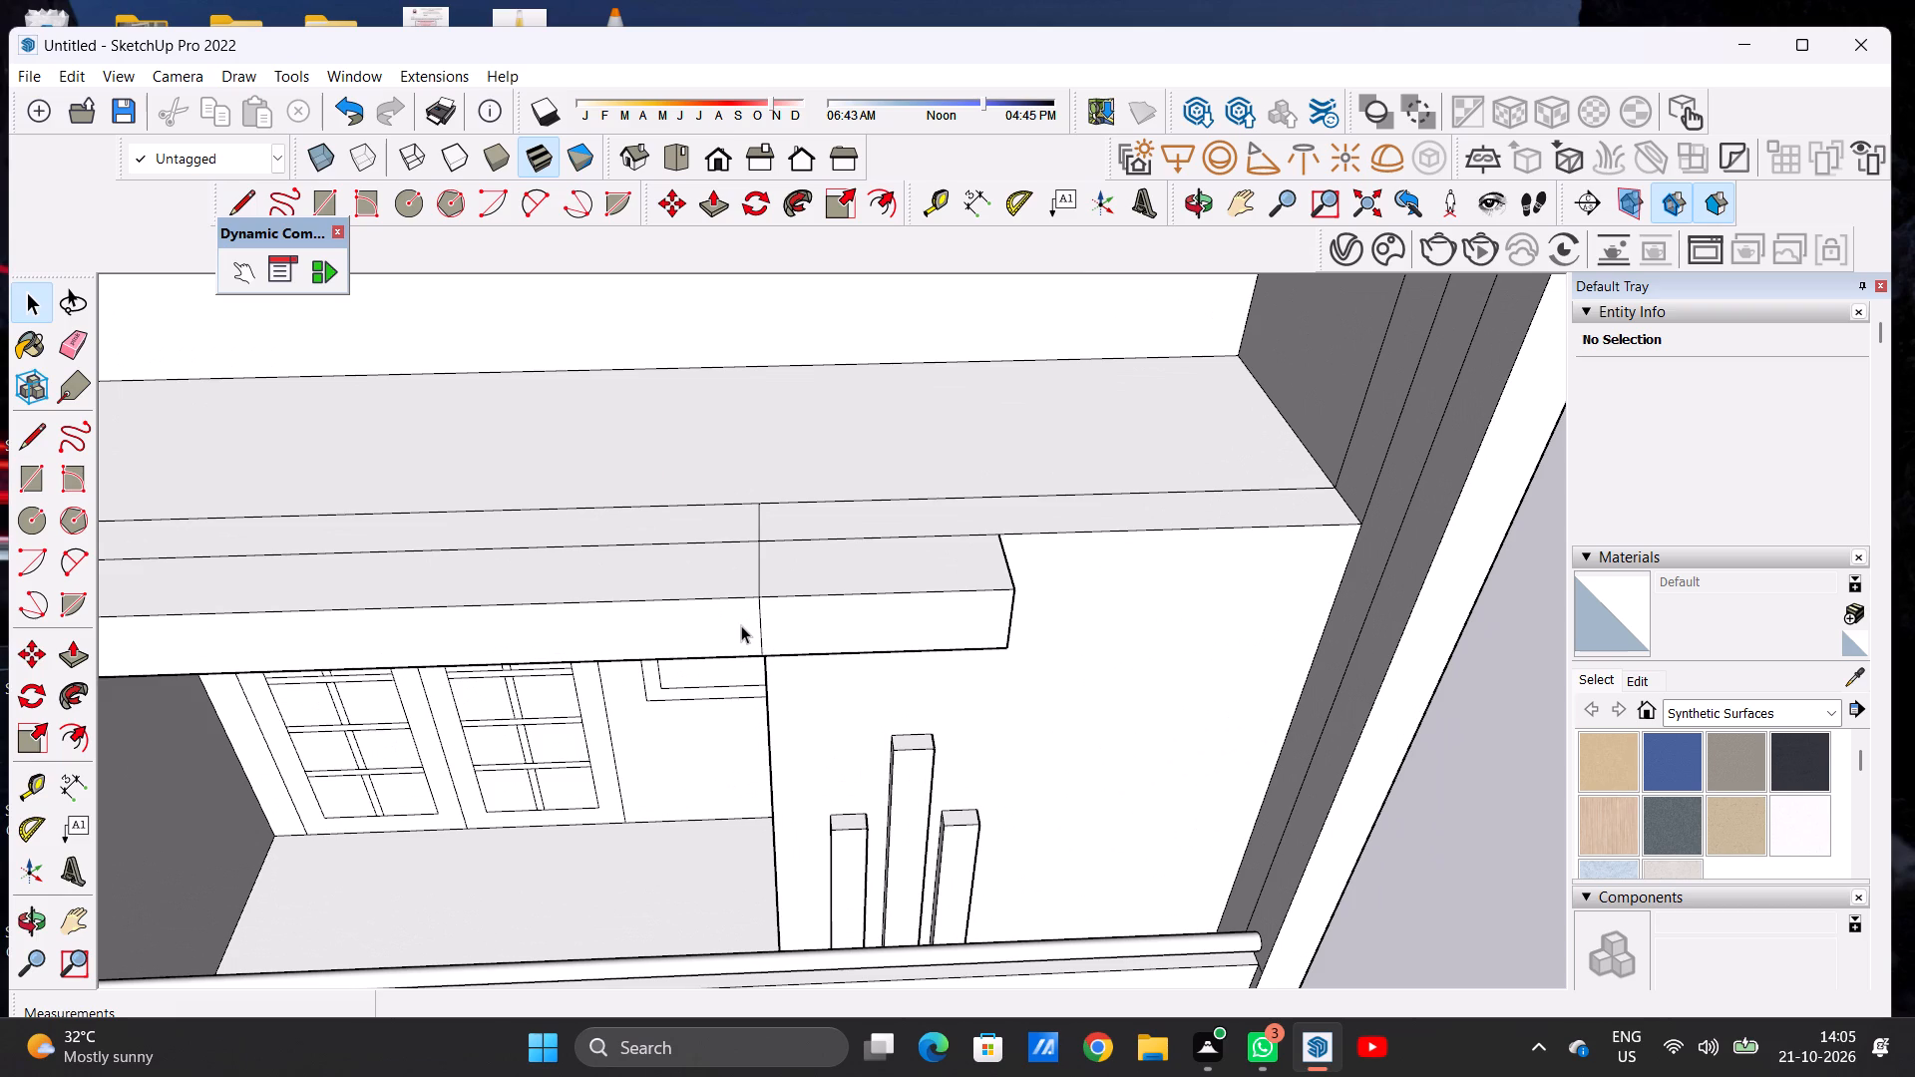
key("e")
left_click_drag(748, 565, 776, 568)
left_click_drag(779, 580, 715, 580)
scroll(740, 606, "up", 4)
left_click_drag(764, 628, 794, 629)
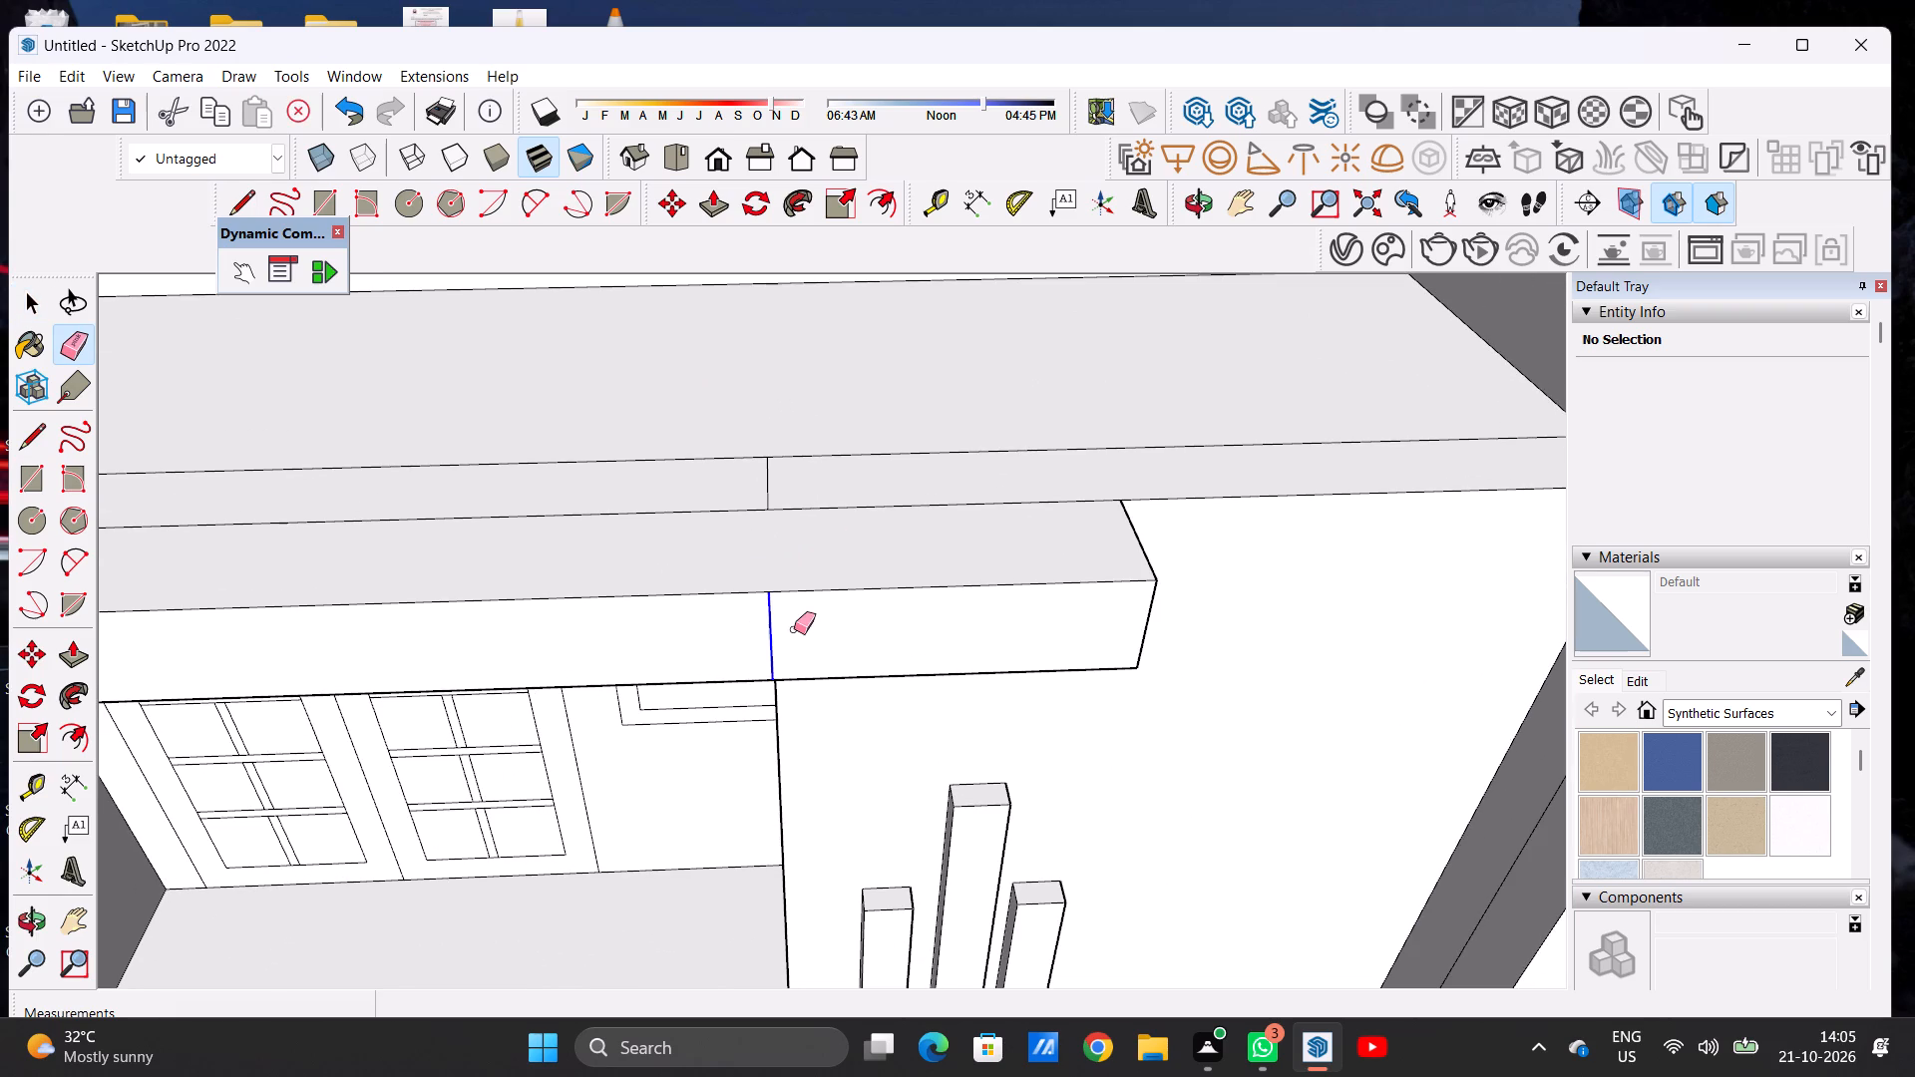
key("space")
Examine the upper storey's recessed wall and the balcony front from above and in front view.
scroll(743, 737, "down", 2)
scroll(746, 759, "up", 1)
scroll(748, 768, "down", 11)
middle_click_drag(796, 772, 781, 733)
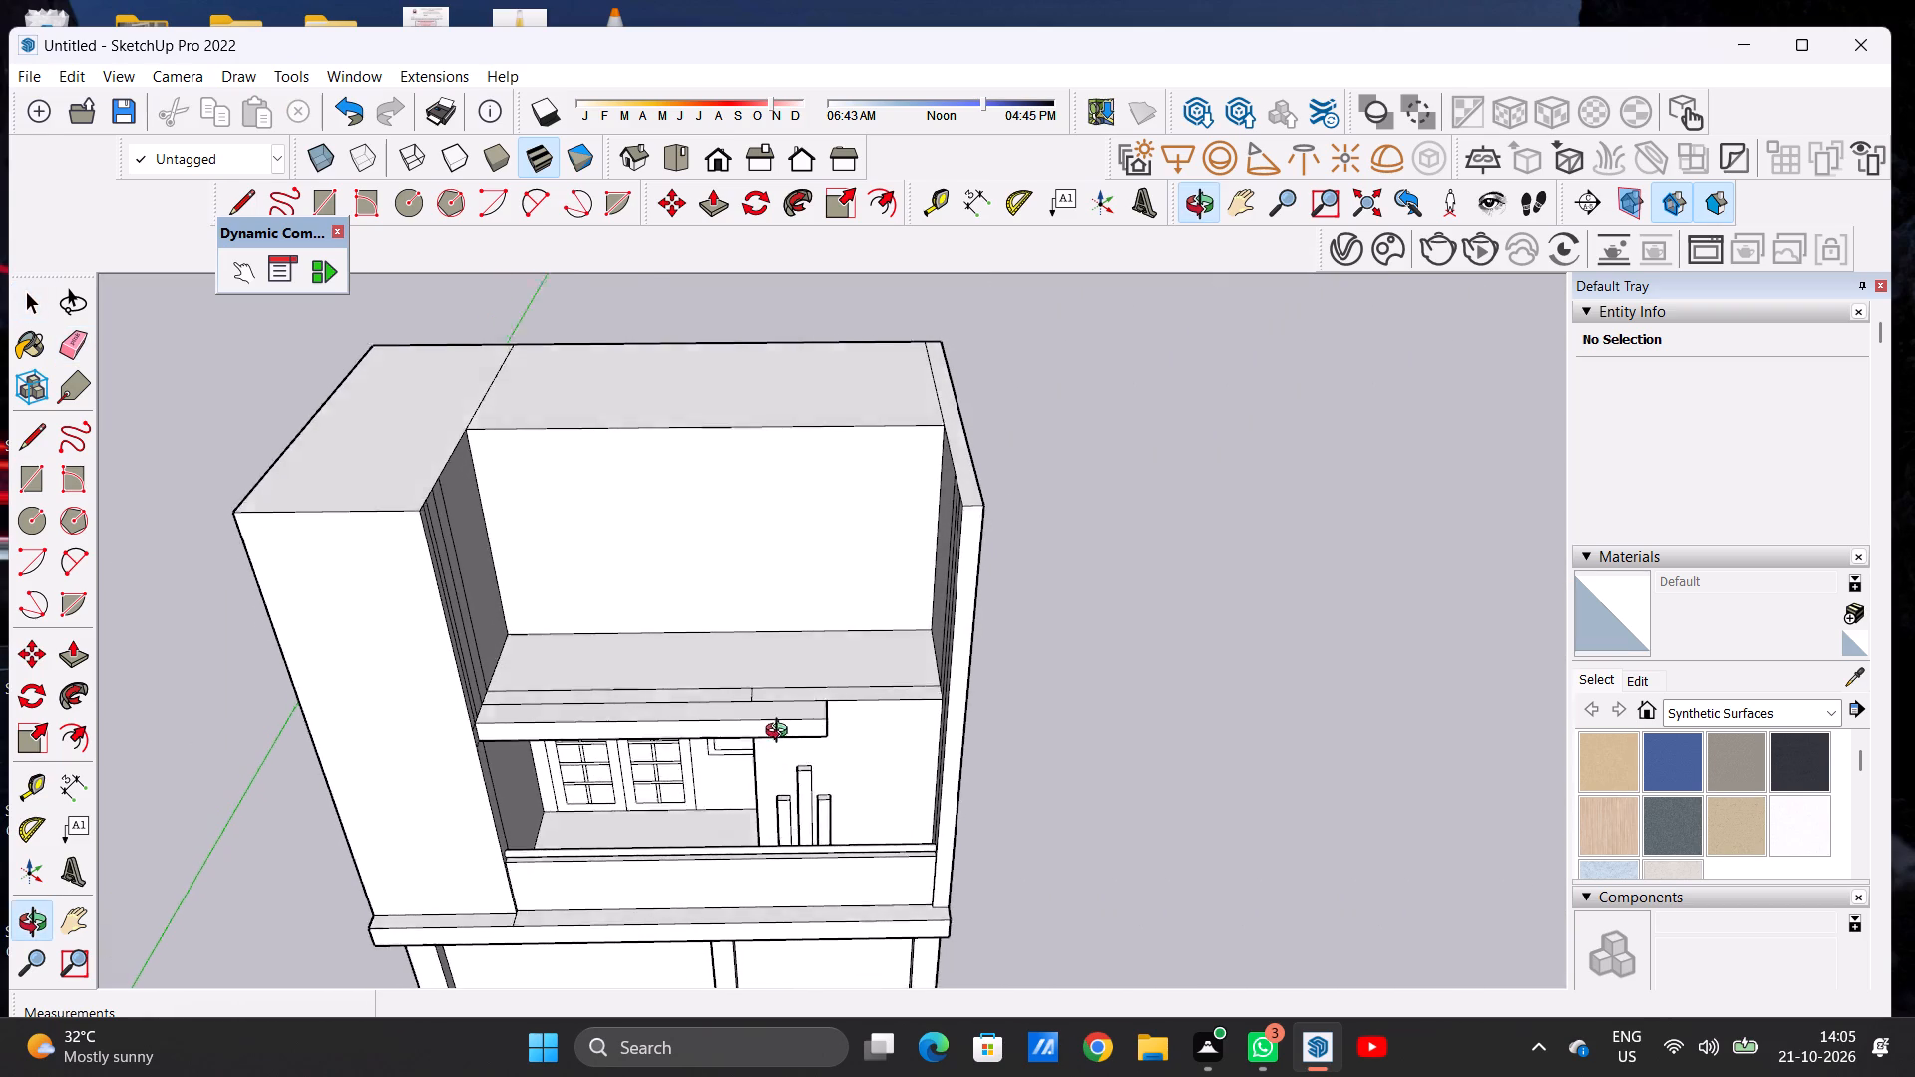
middle_click_drag(781, 733, 781, 732)
scroll(878, 681, "up", 2)
scroll(1047, 840, "down", 9)
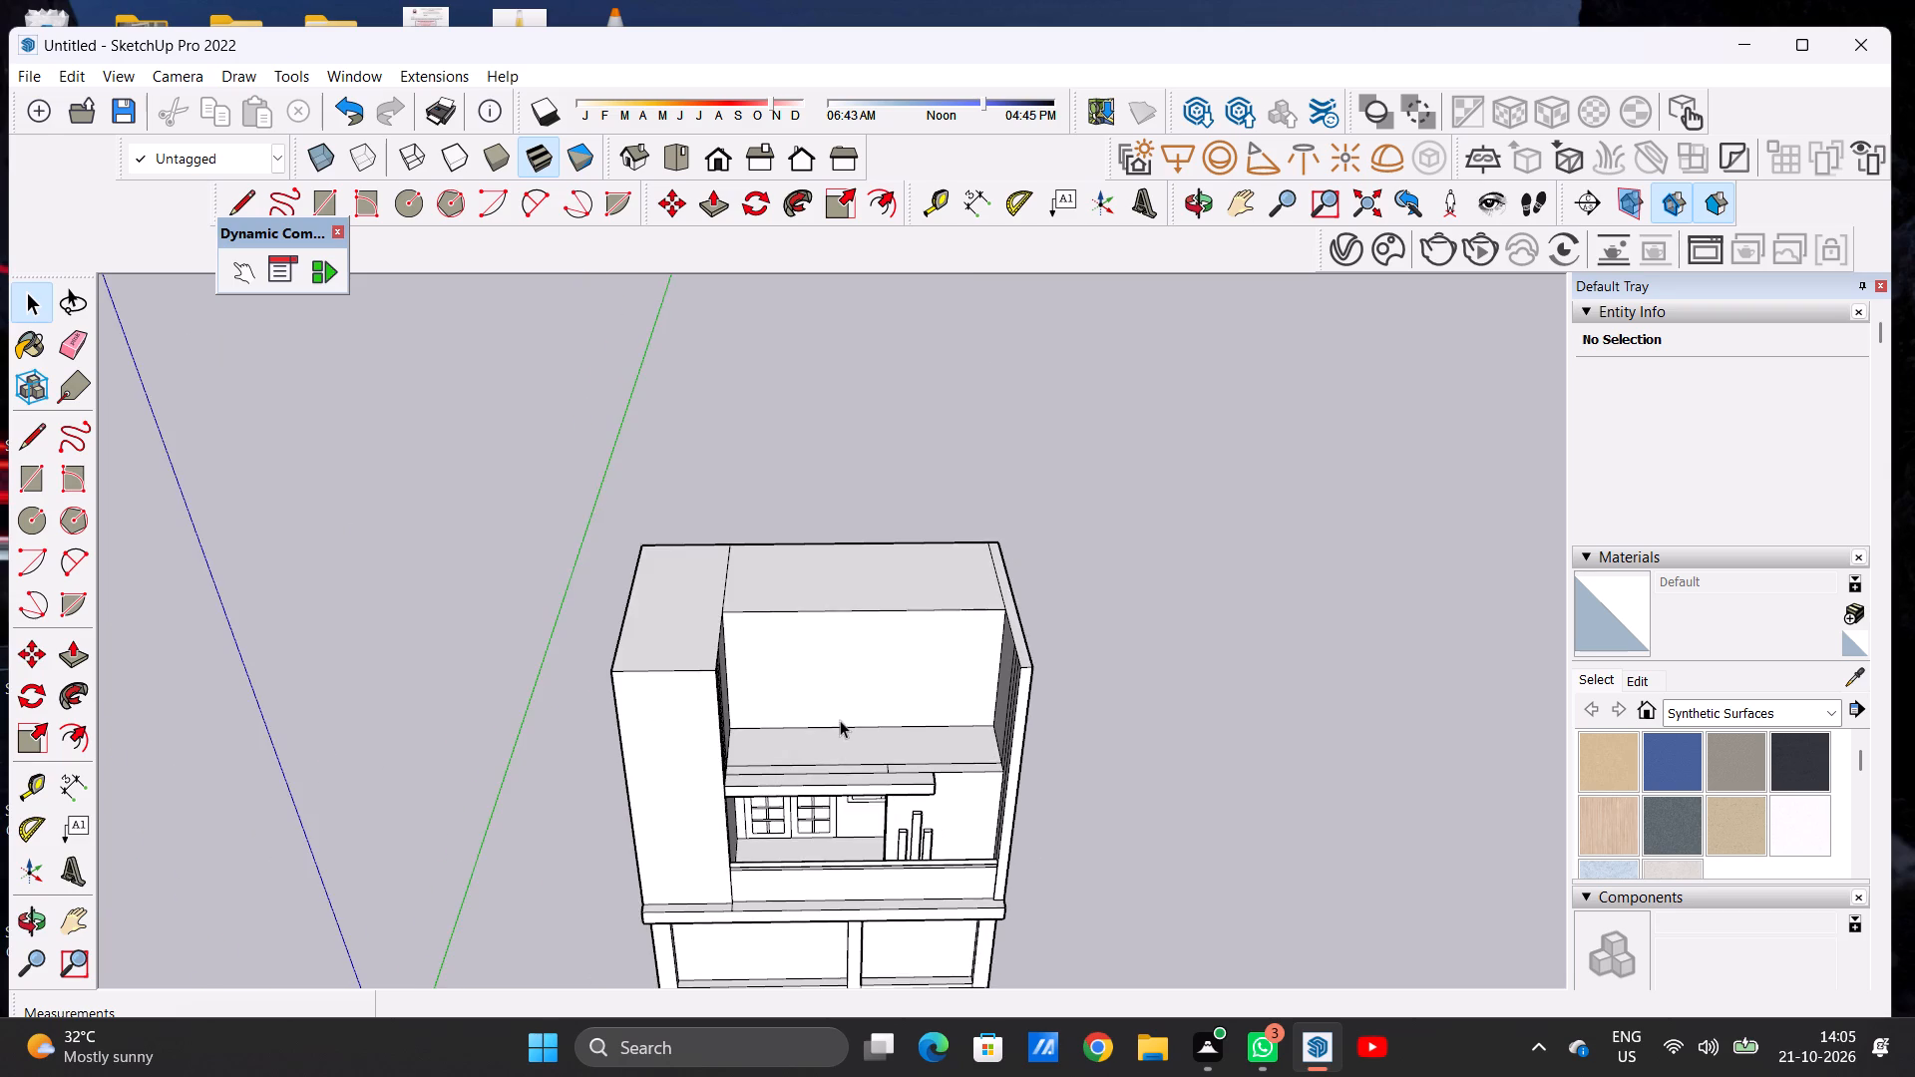
middle_click_drag(838, 720, 791, 538)
scroll(827, 671, "up", 1)
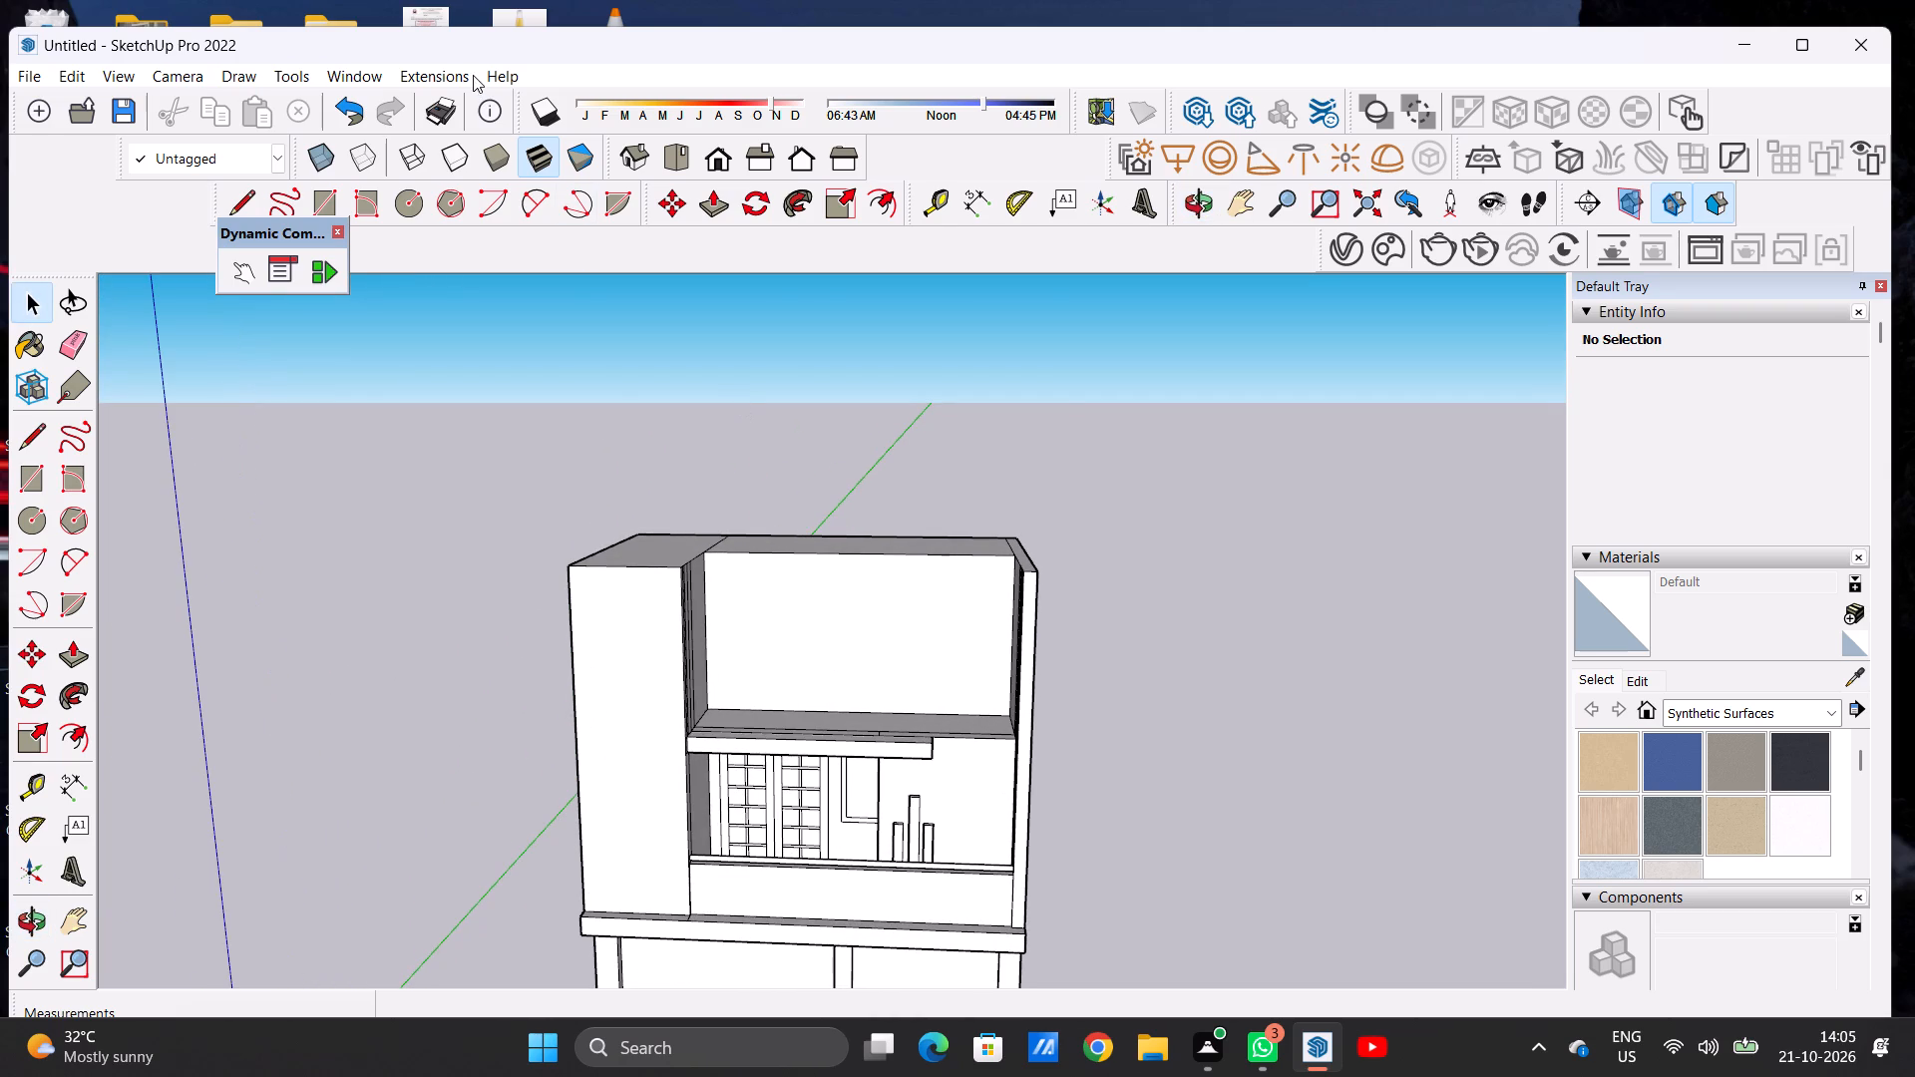
left_click(711, 159)
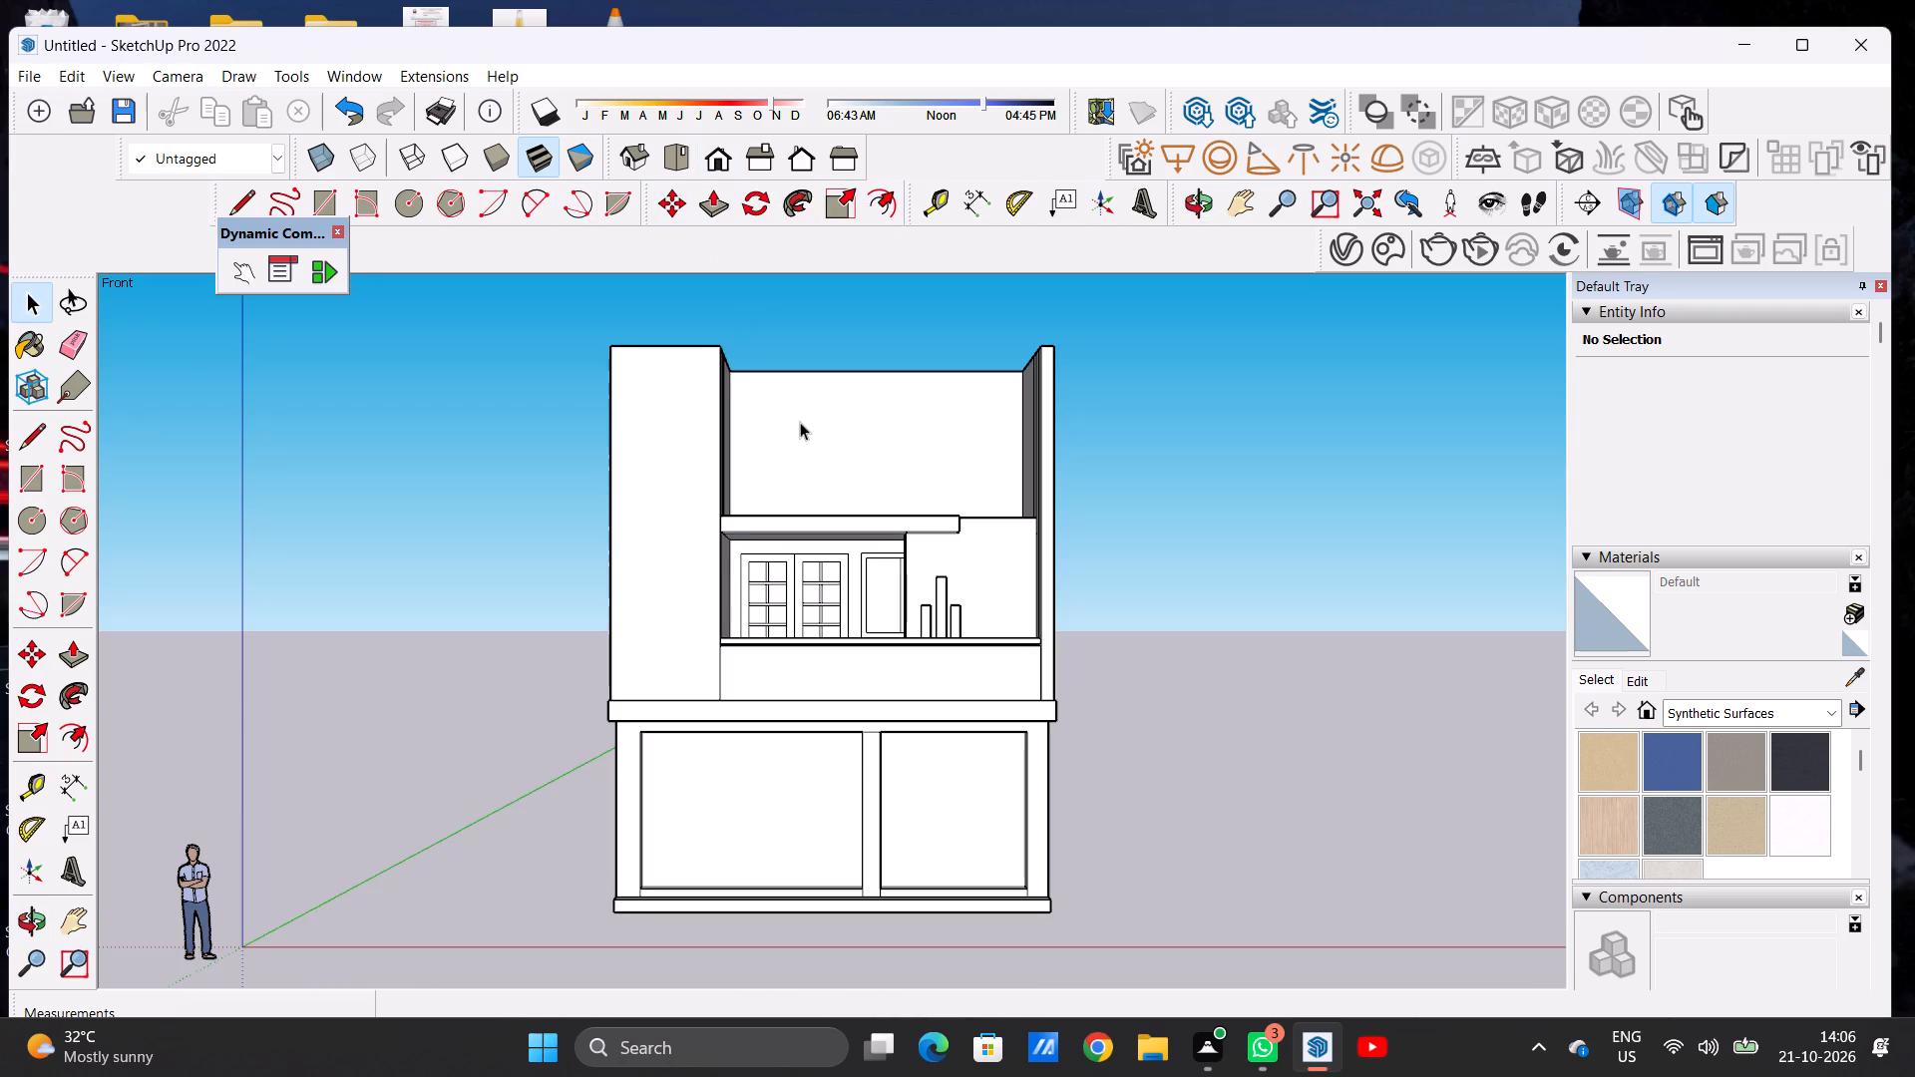
scroll(803, 422, "up", 5)
scroll(805, 422, "down", 1)
scroll(805, 422, "up", 1)
middle_click_drag(805, 422, 808, 510)
scroll(1035, 472, "up", 1)
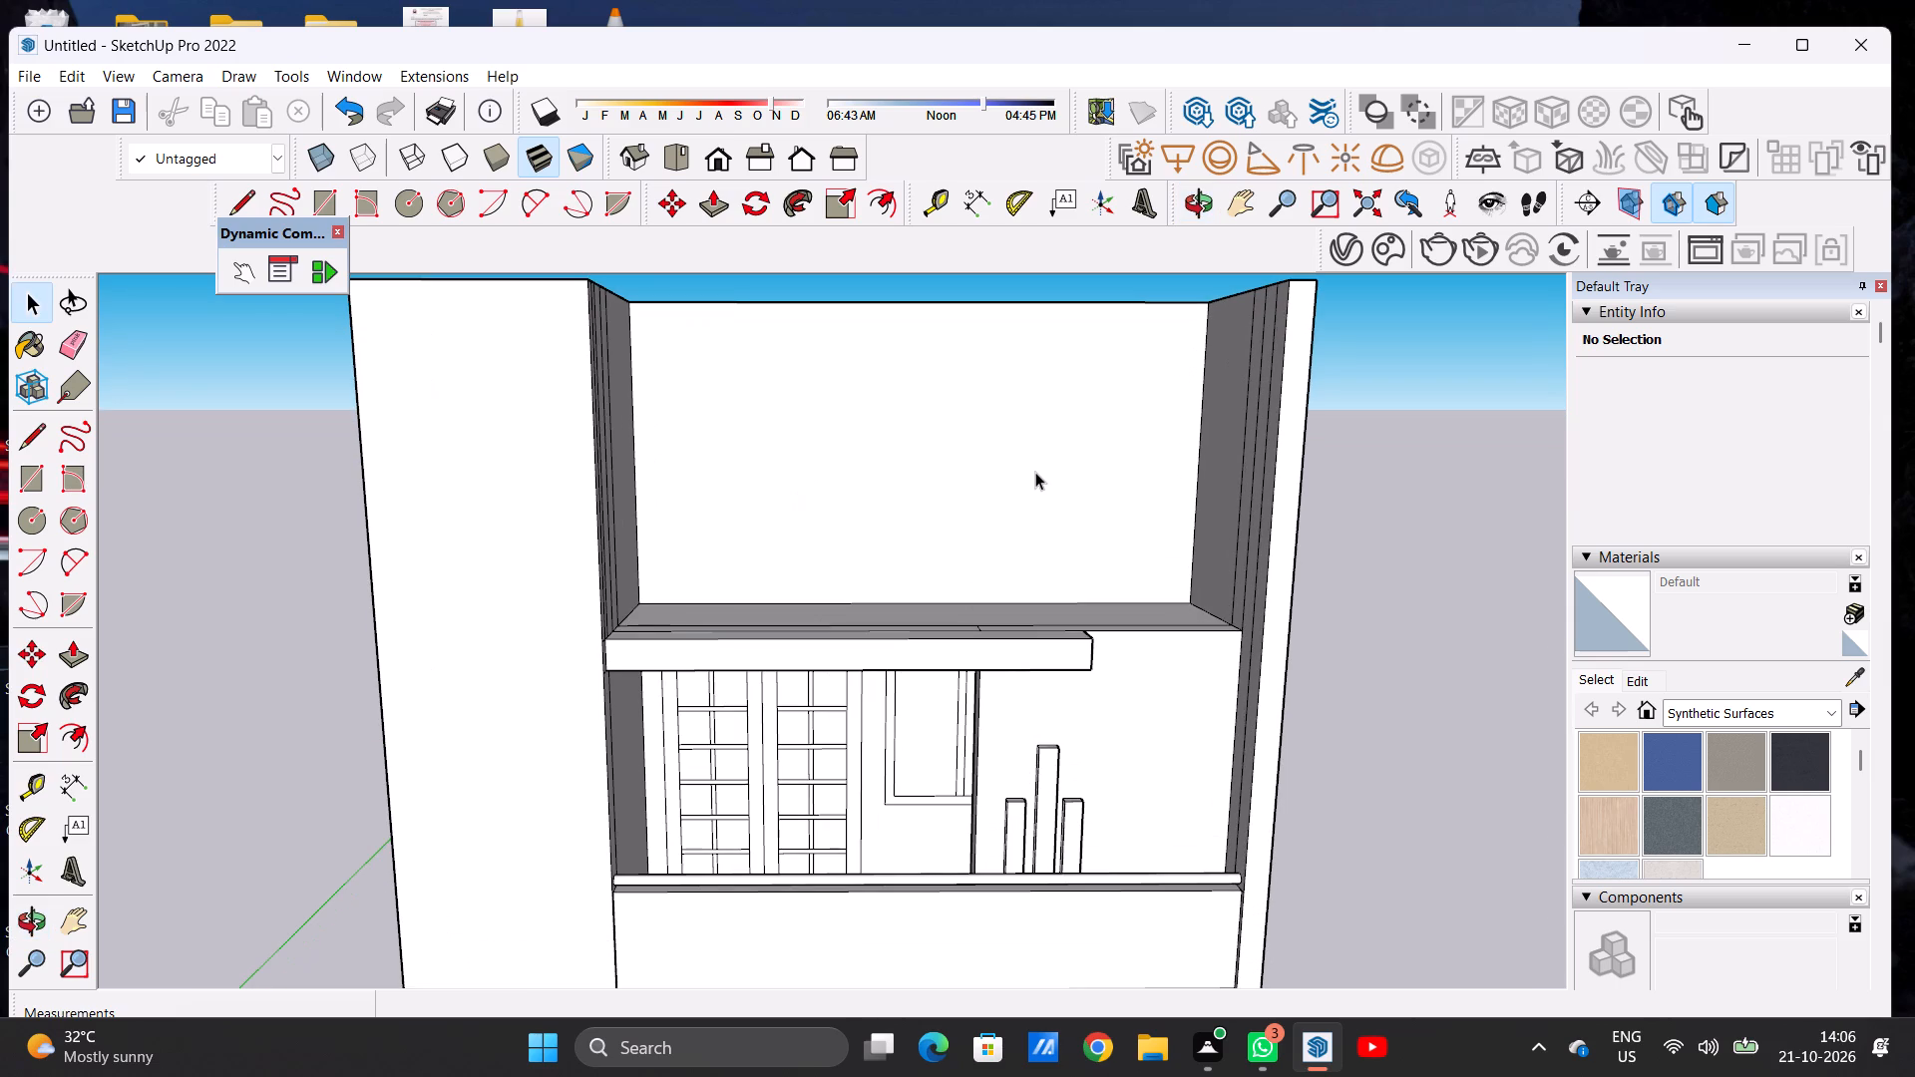
scroll(573, 540, "down", 4)
scroll(766, 463, "up", 2)
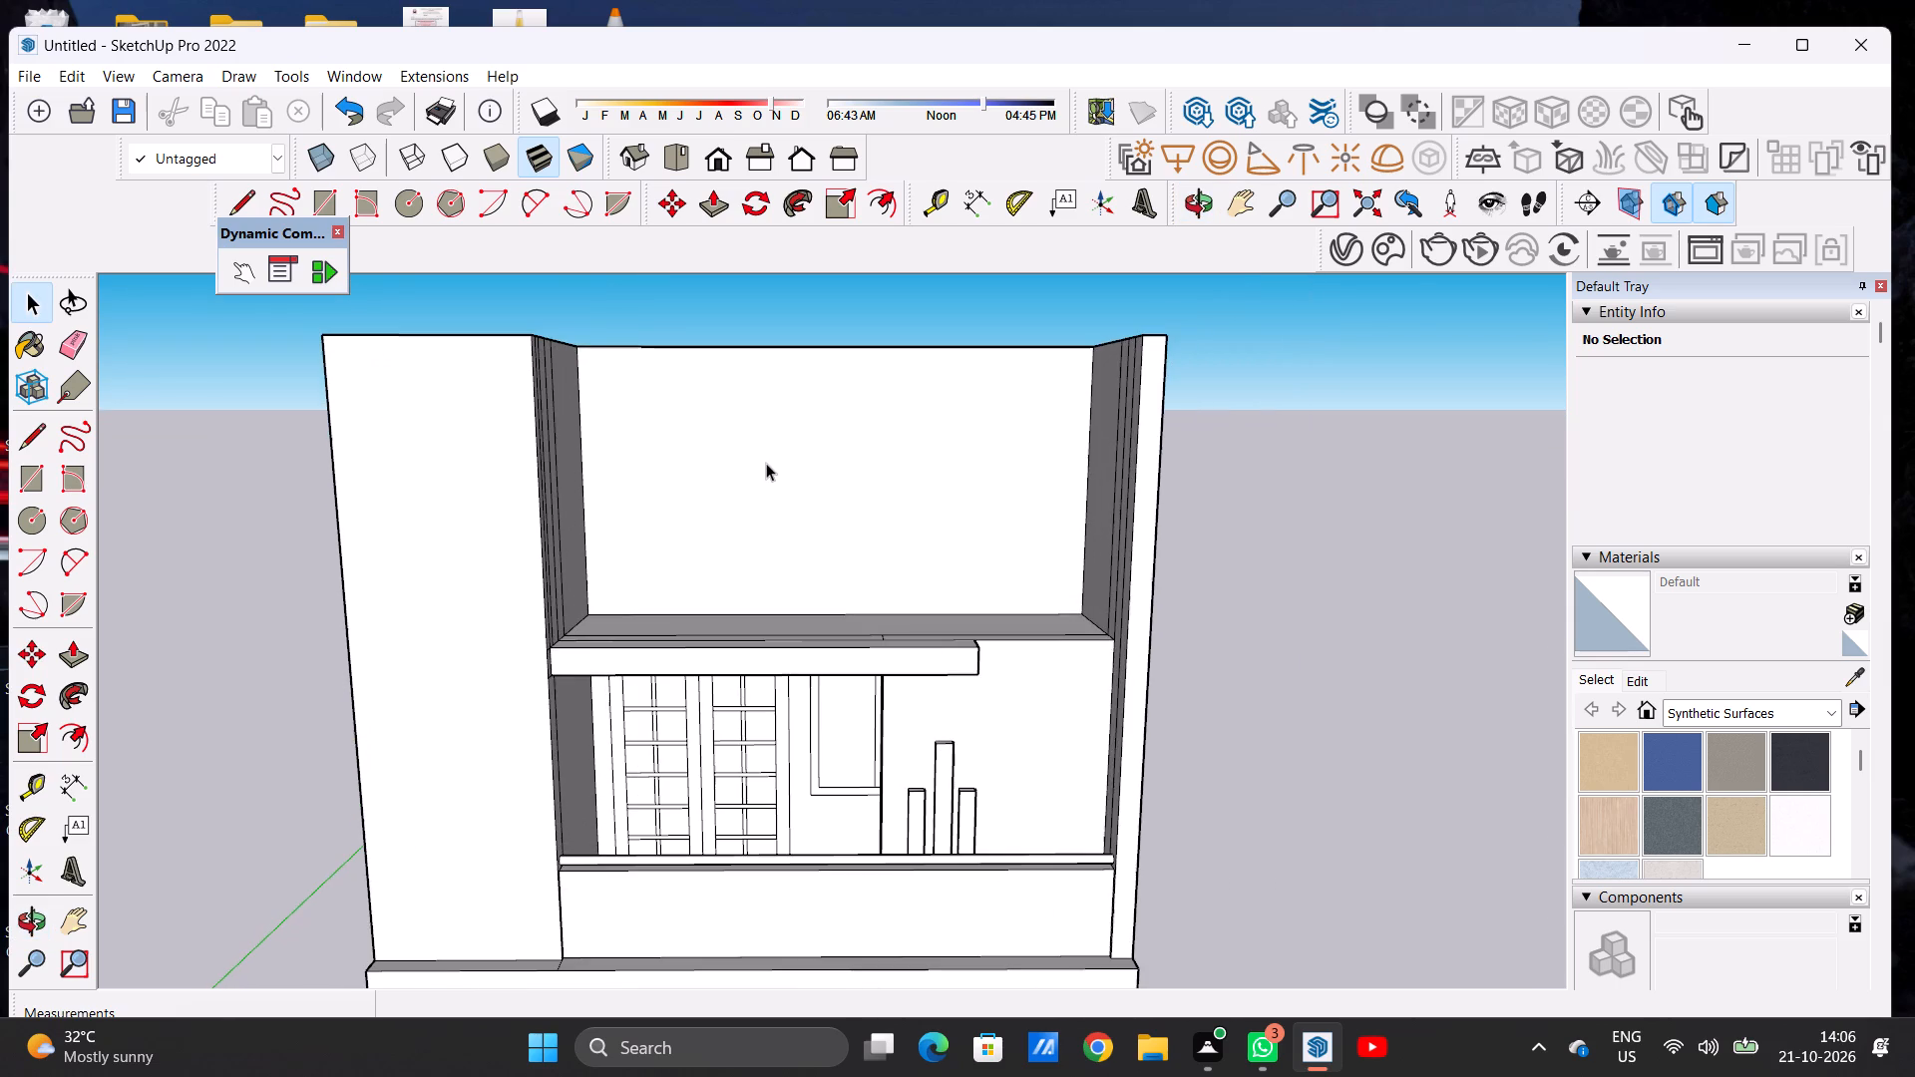
scroll(637, 803, "up", 6)
scroll(627, 724, "down", 5)
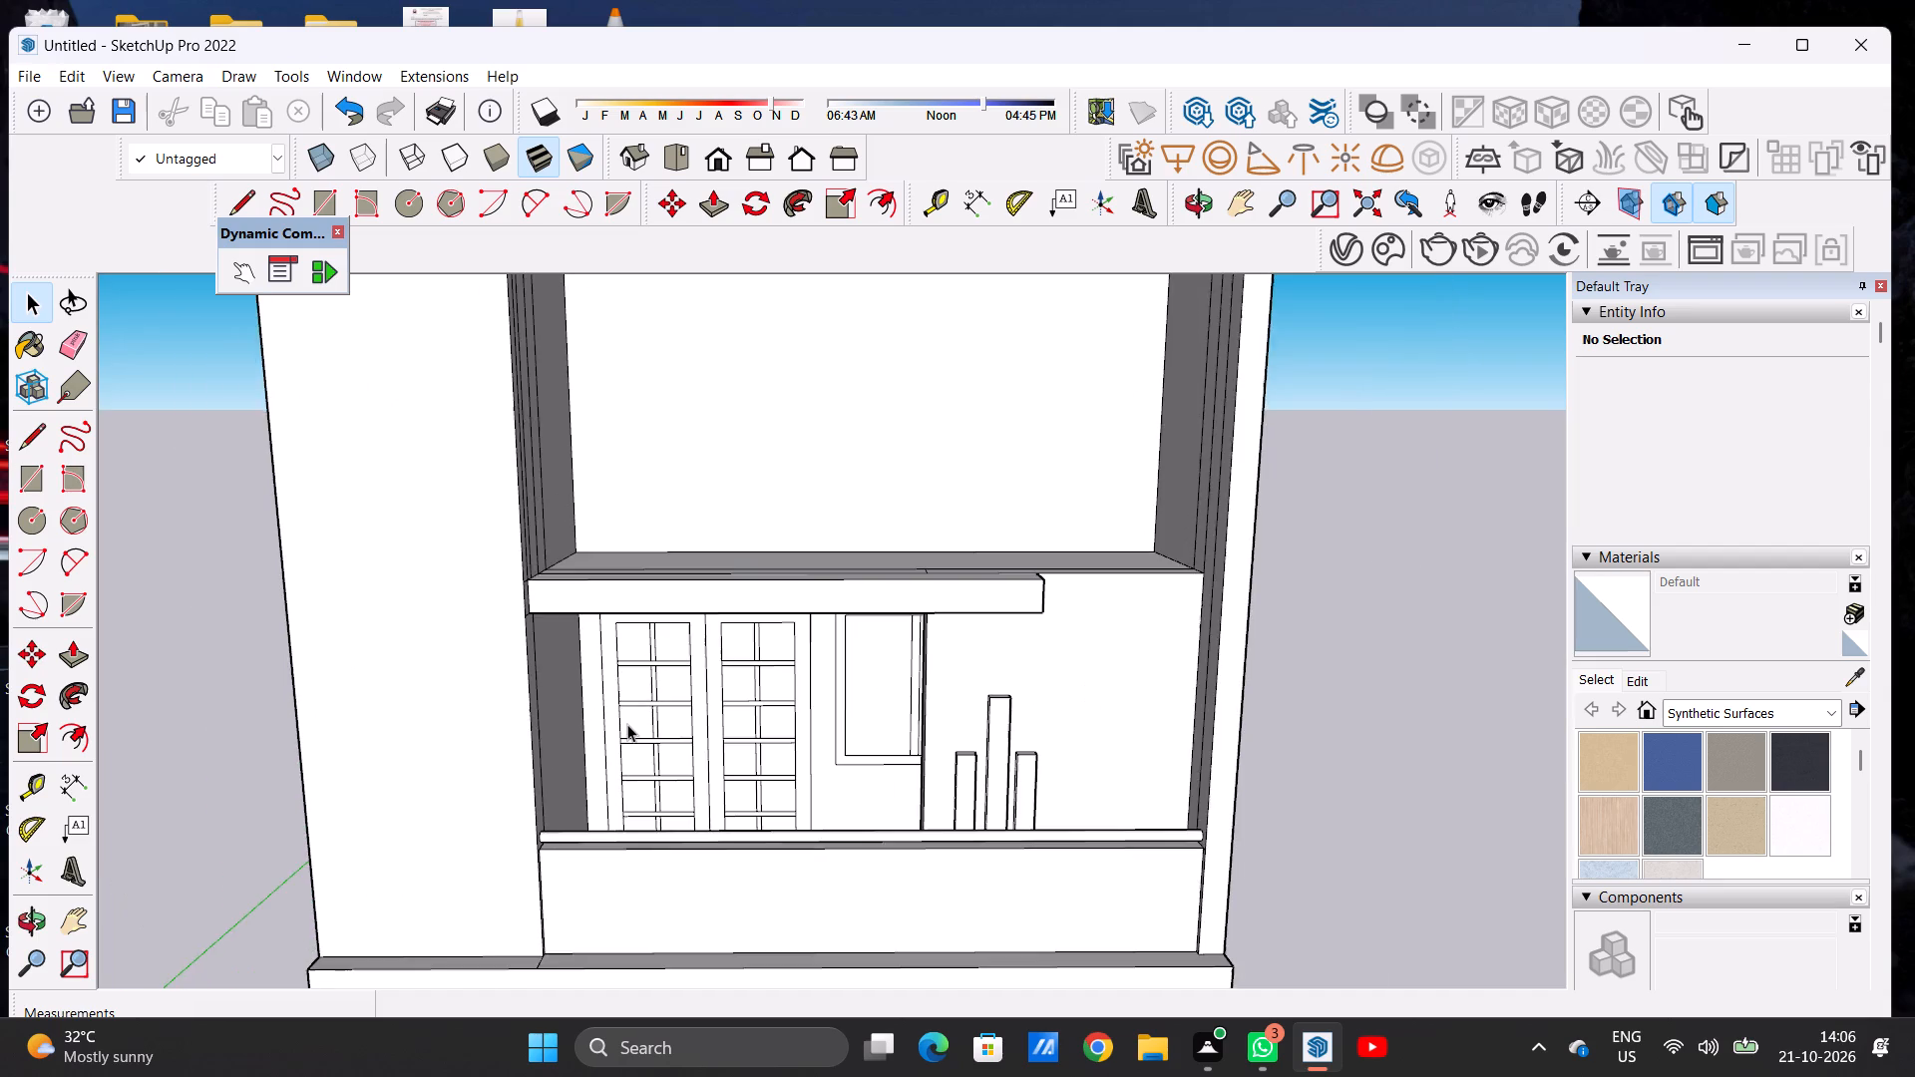
scroll(627, 724, "down", 9)
scroll(686, 563, "up", 1)
scroll(686, 563, "down", 1)
scroll(686, 563, "up", 3)
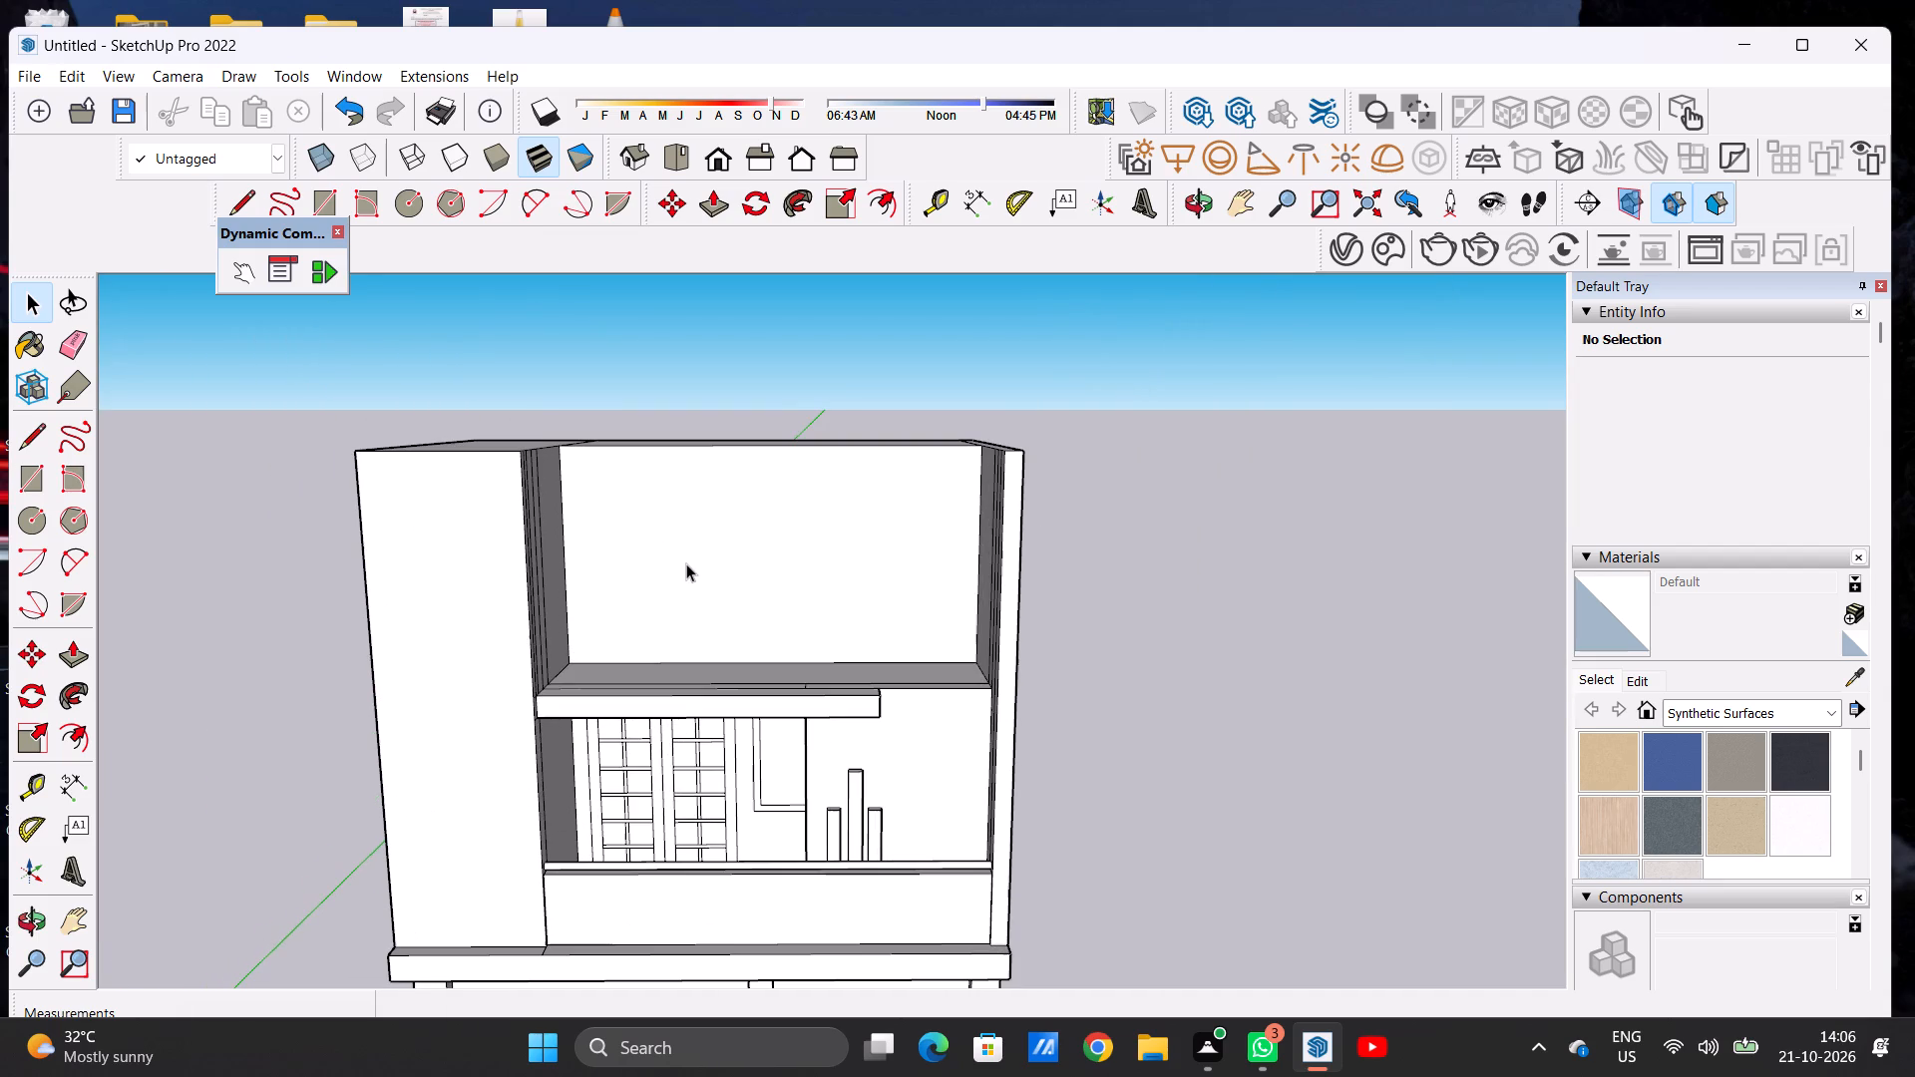
Draw a door rectangle about 7' wide by 9' high on the upper storey's recessed wall, rising from its base near the end block.
key("r")
scroll(703, 622, "up", 5)
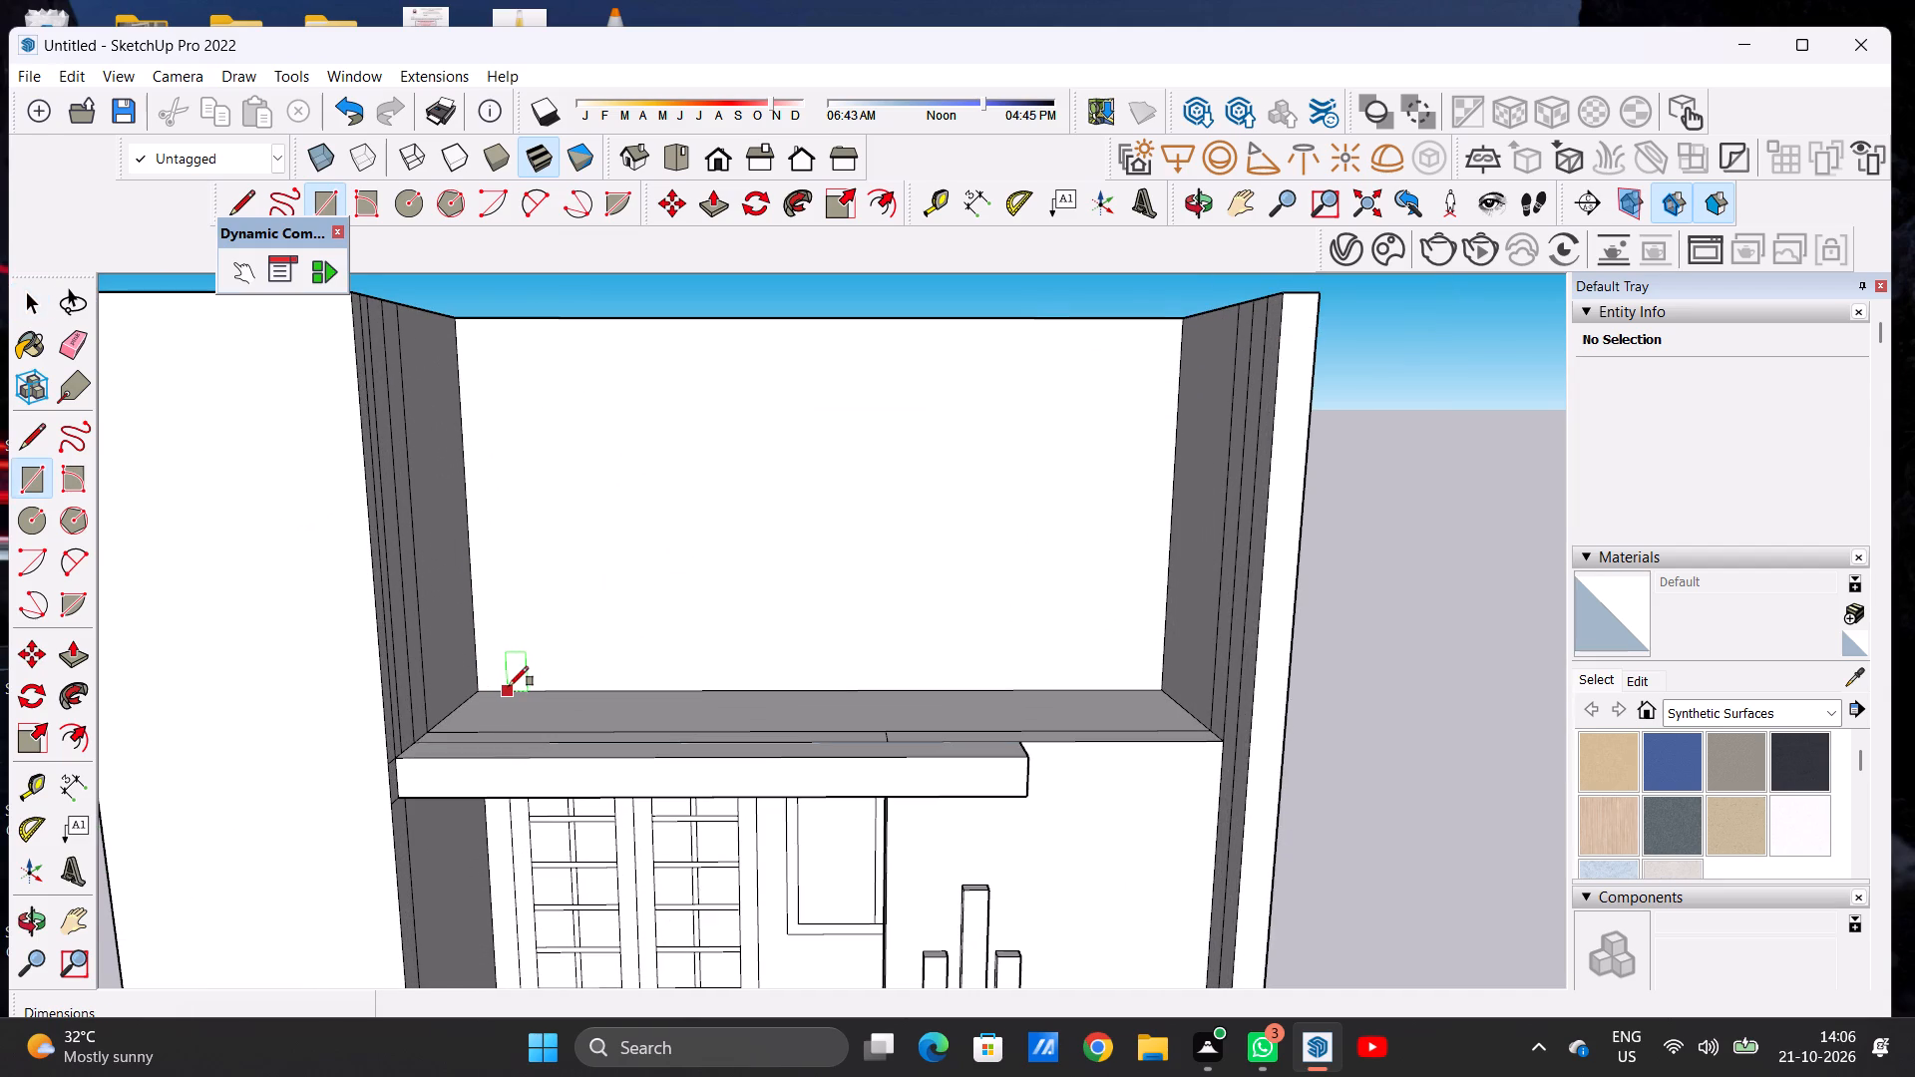
left_click(513, 685)
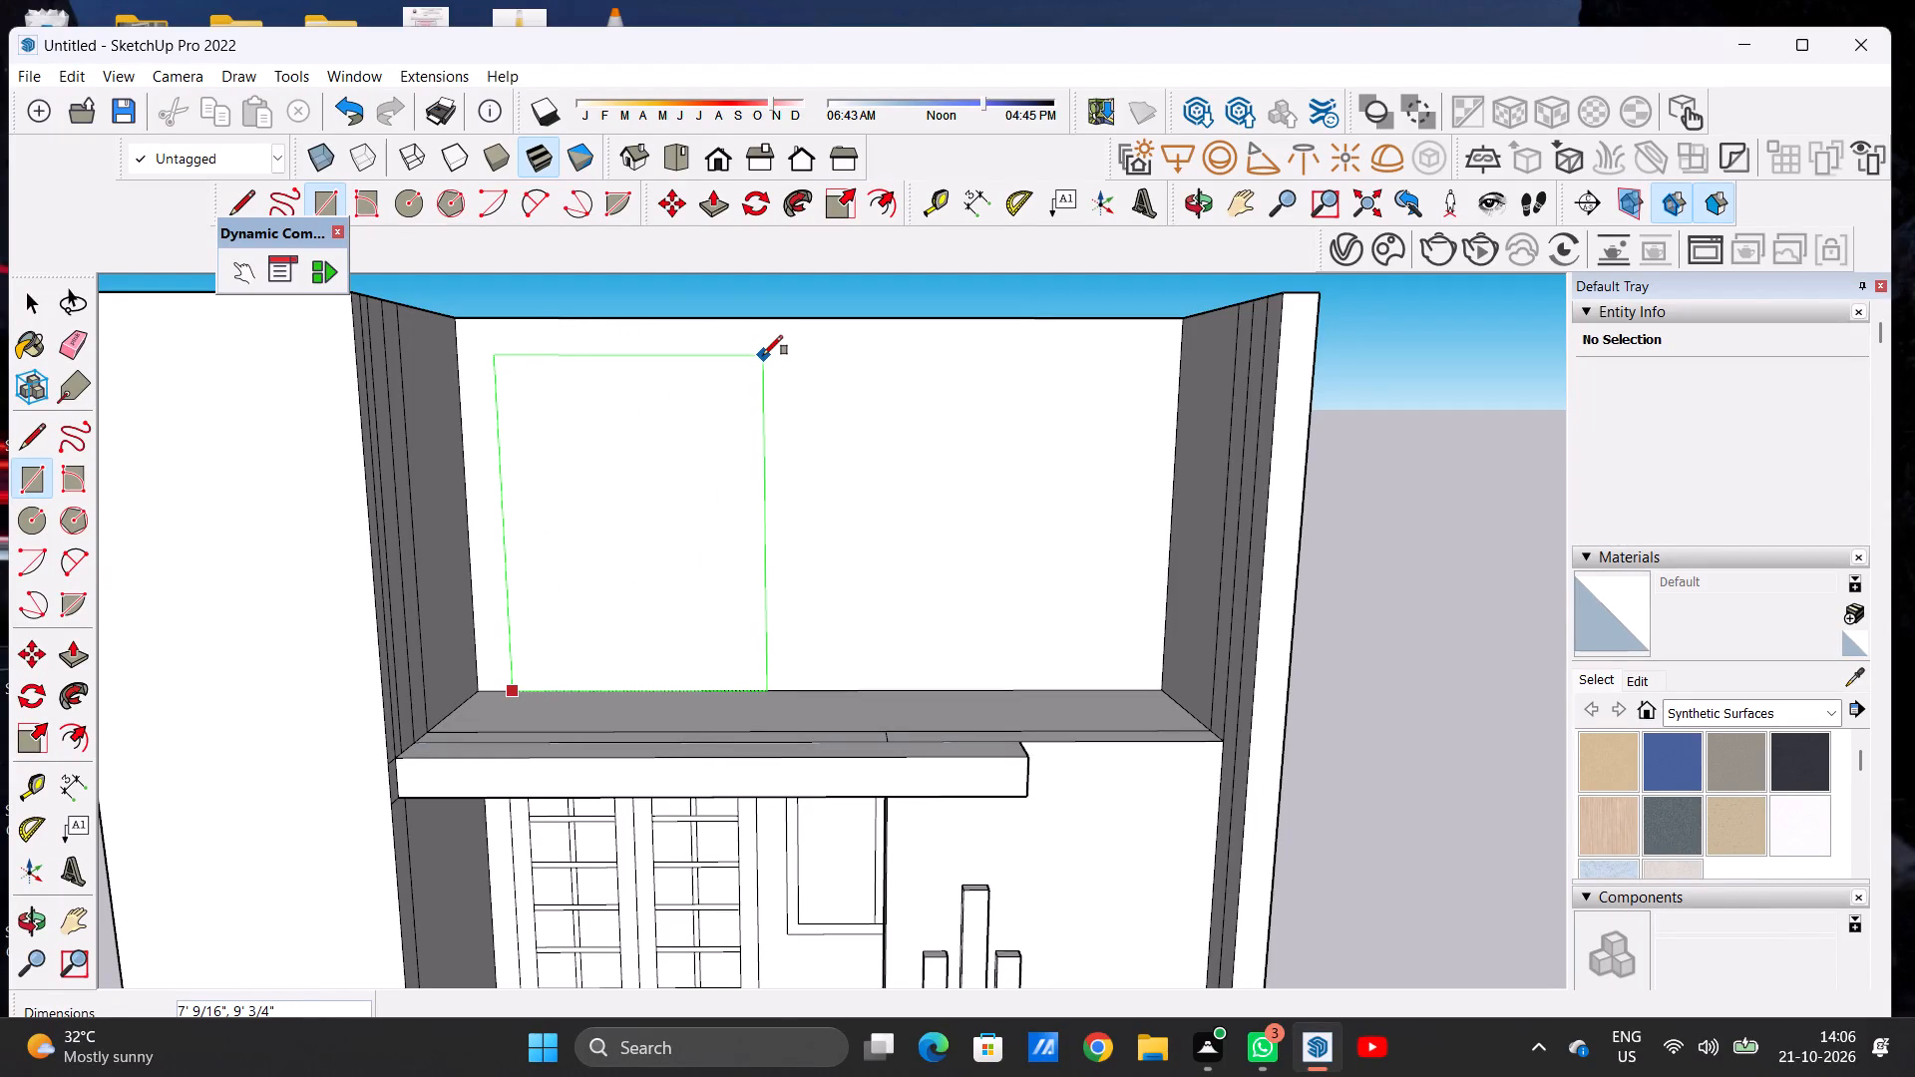
left_click(763, 355)
key("space")
Draw a square window outline about 5' 7" per side beside the door rectangle, with their top edges roughly level.
scroll(677, 523, "down", 4)
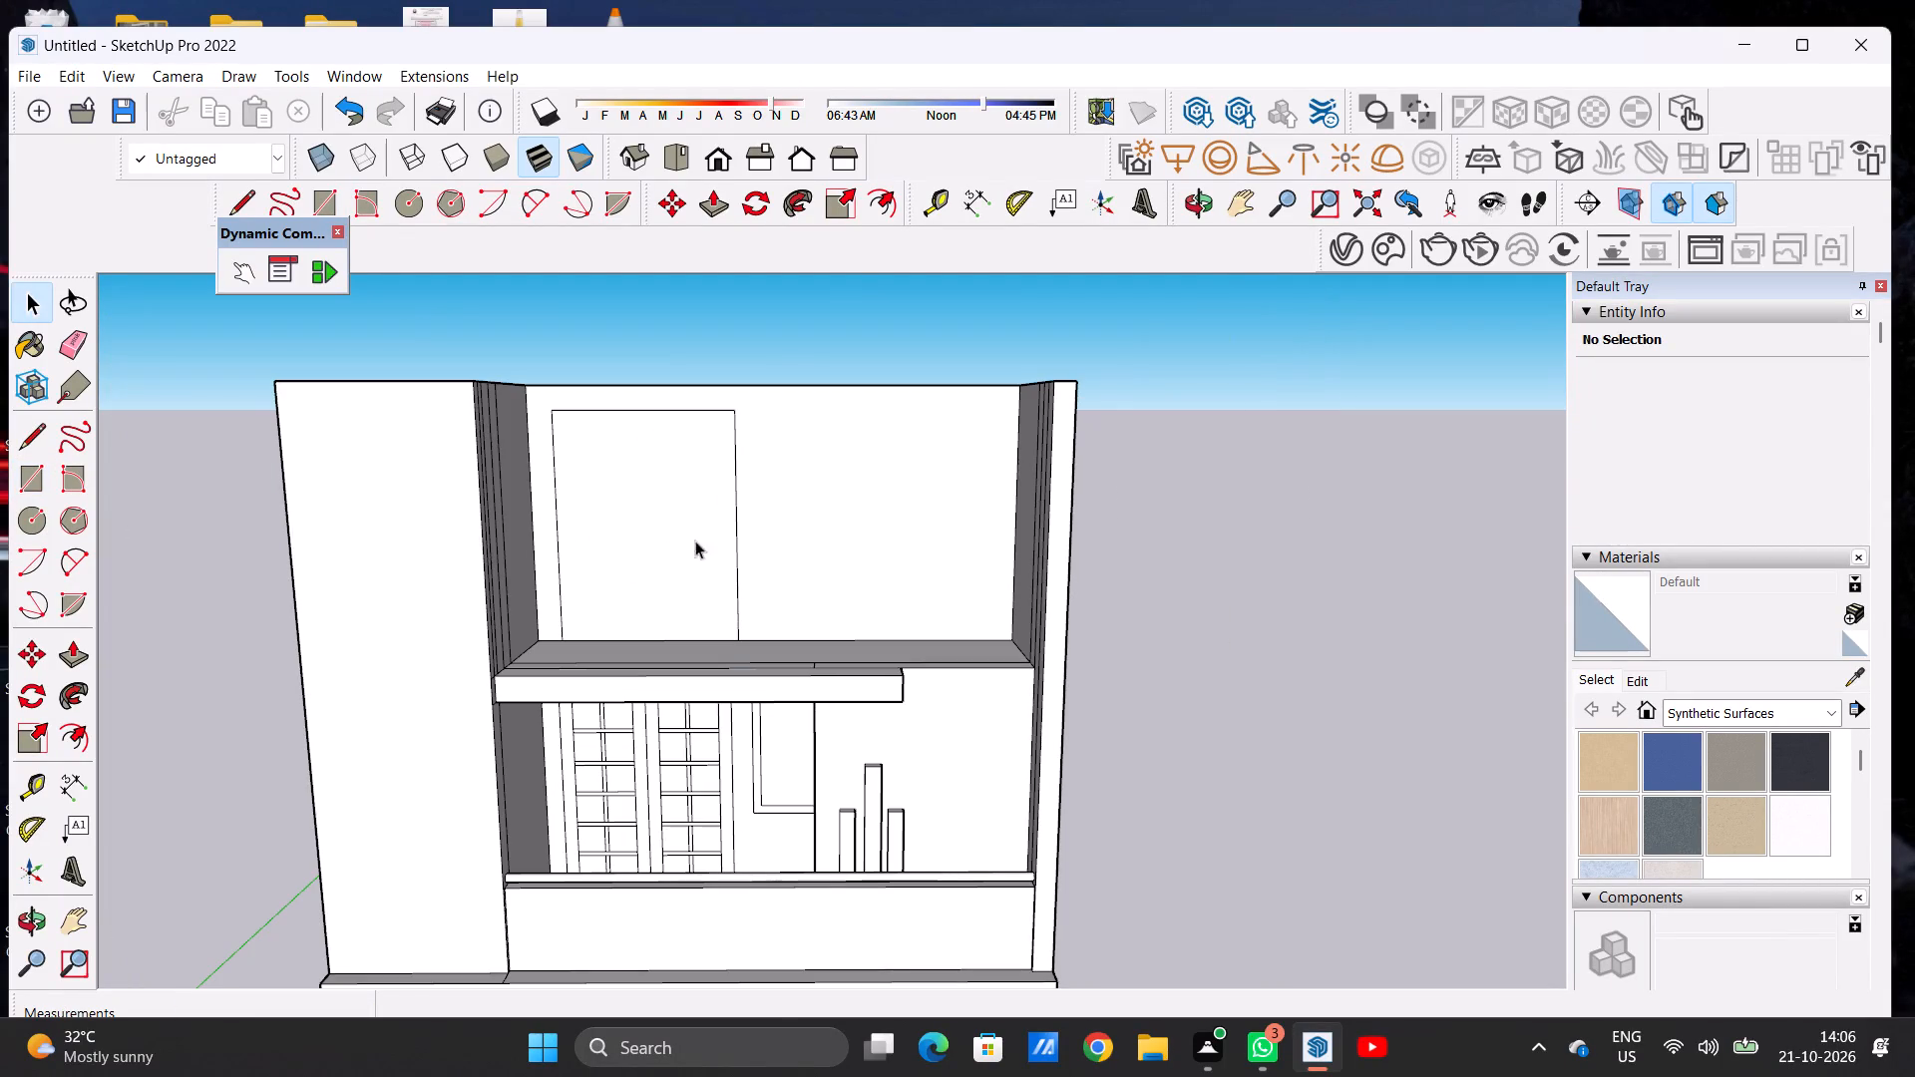
scroll(787, 513, "up", 2)
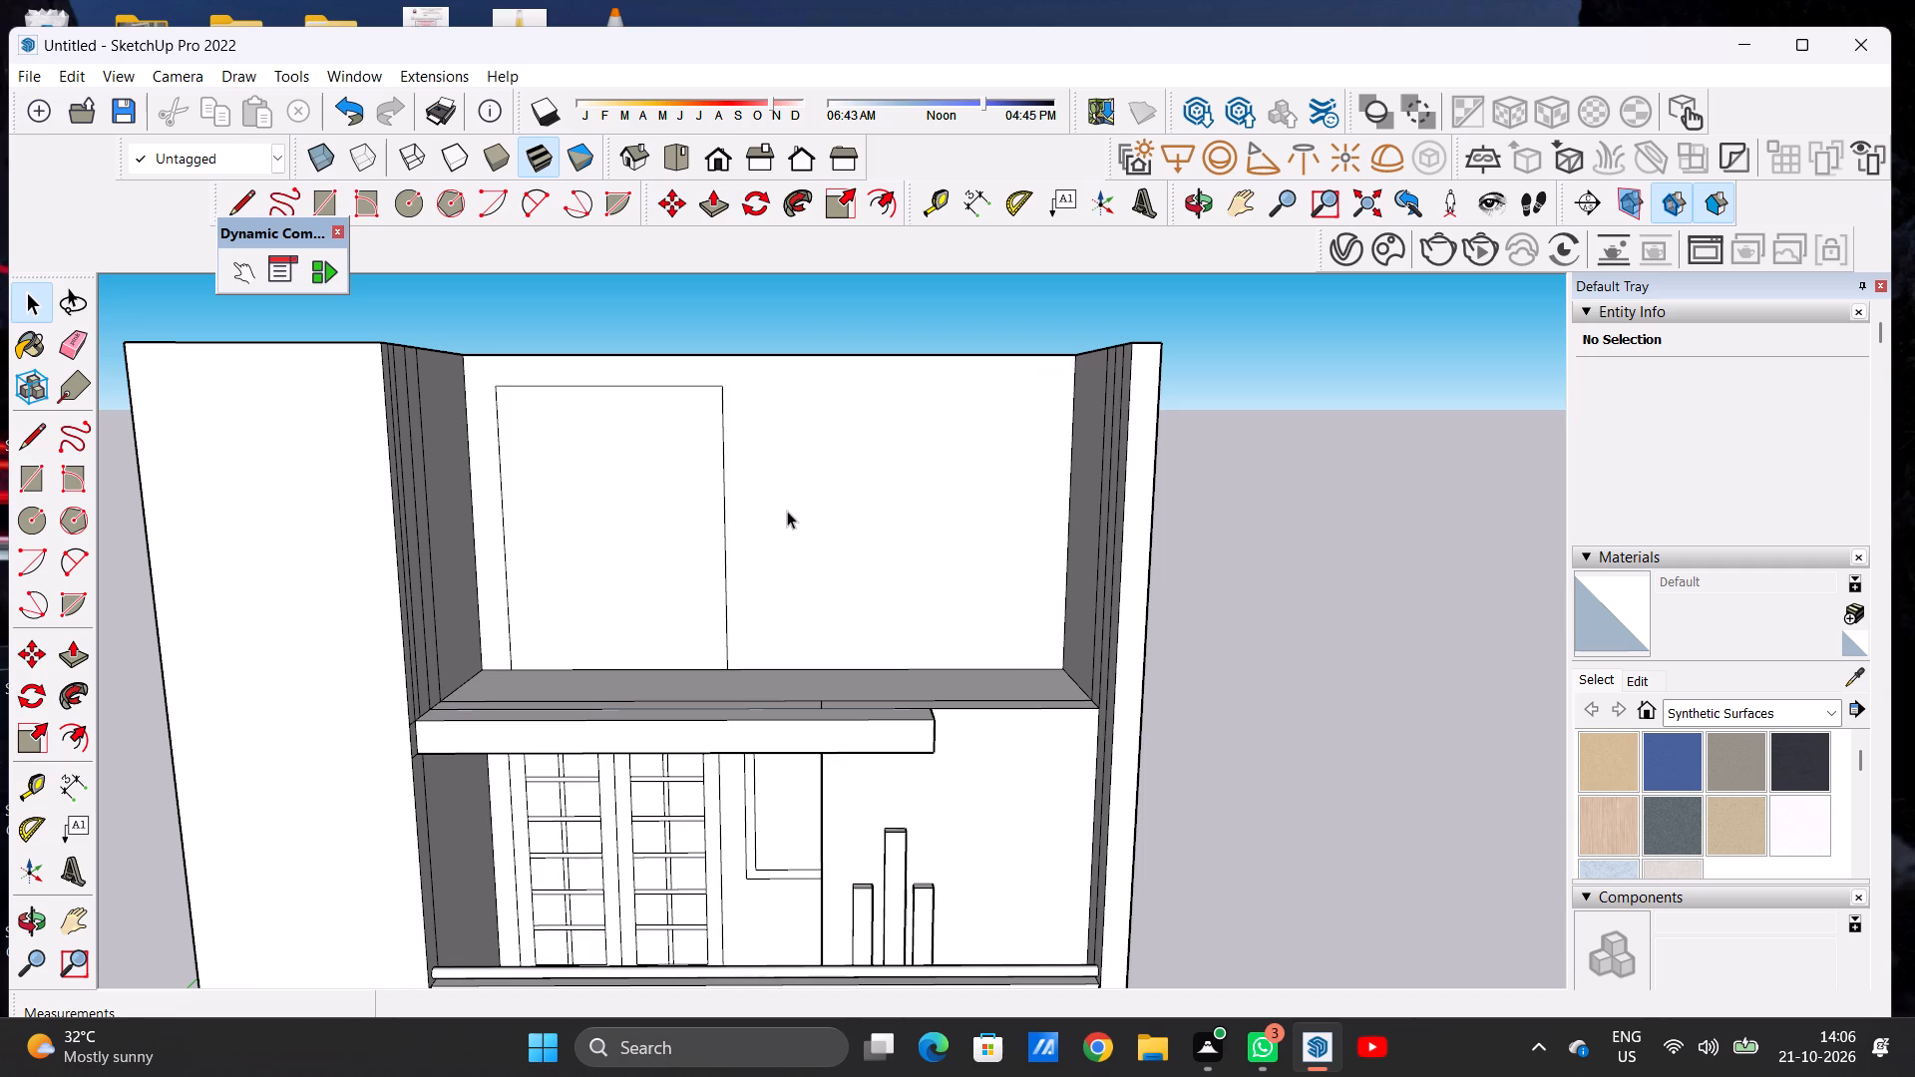
key("r")
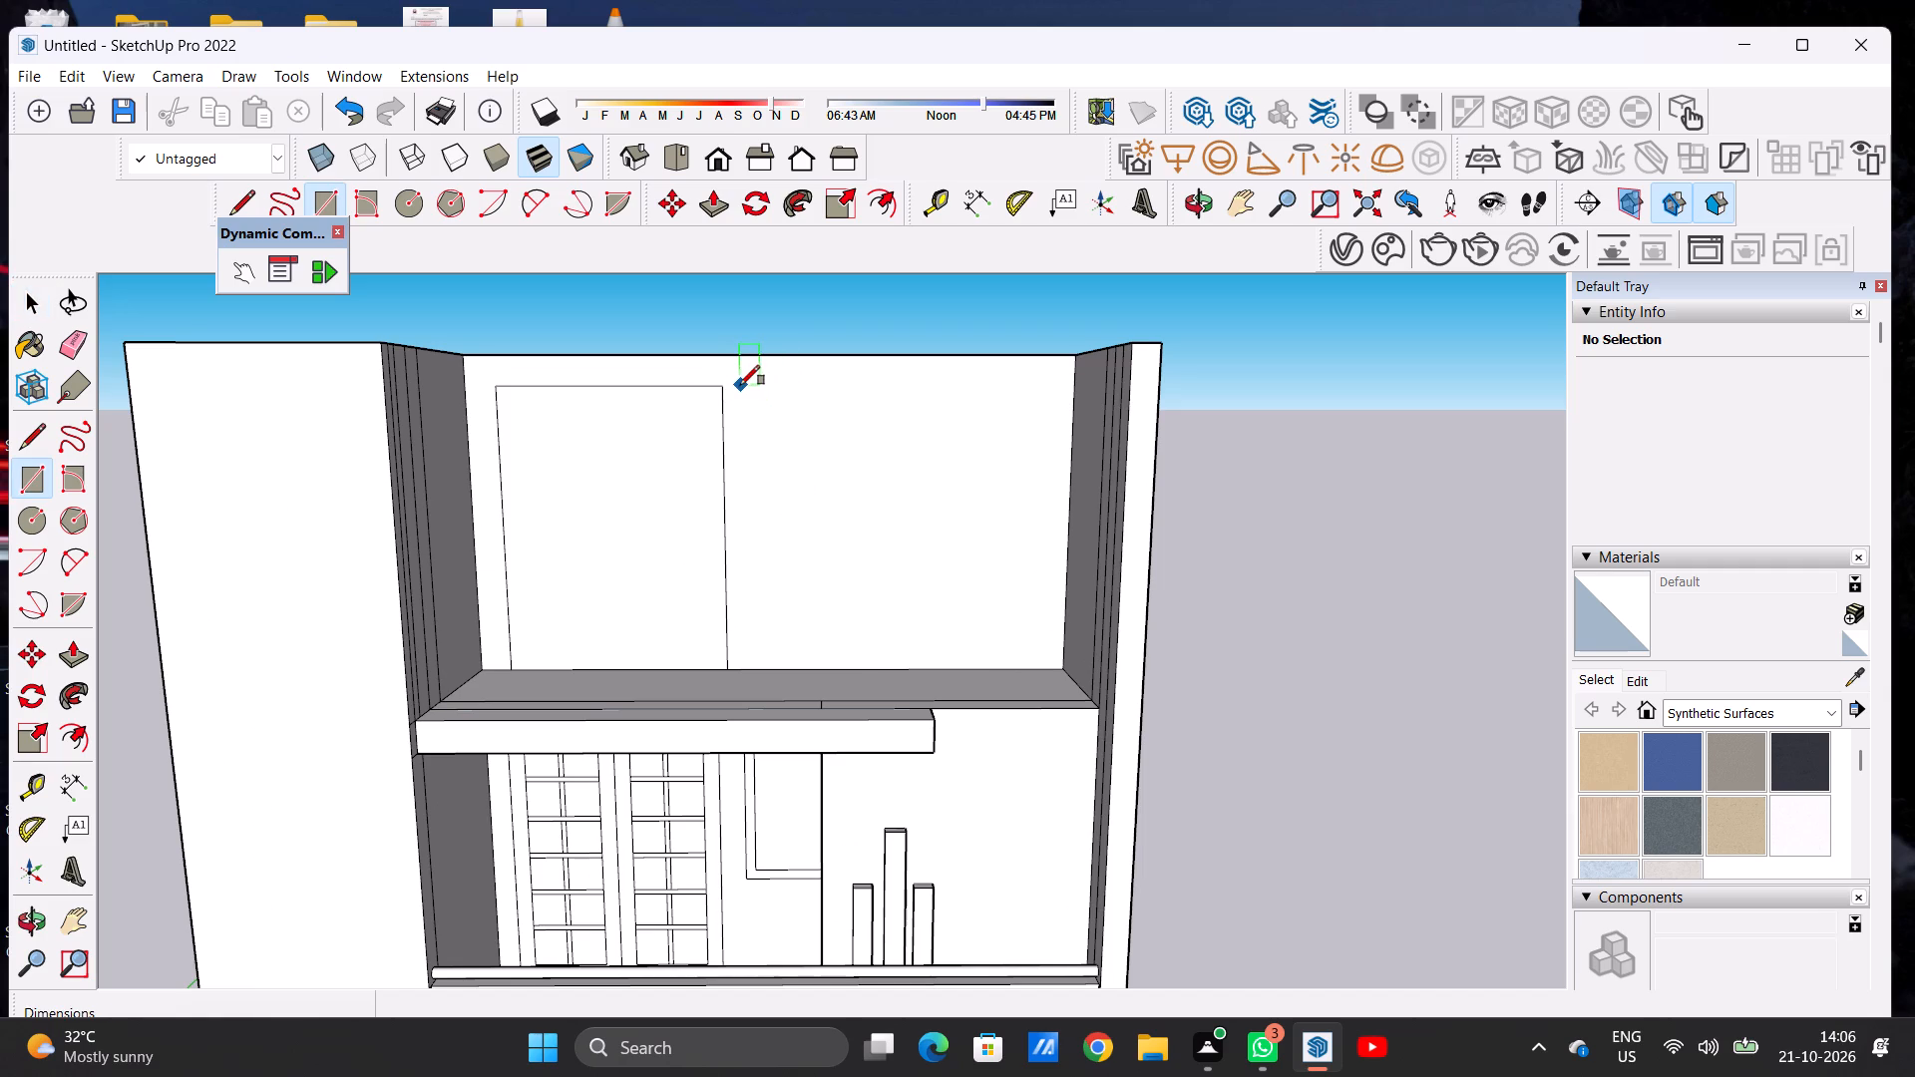
left_click(740, 385)
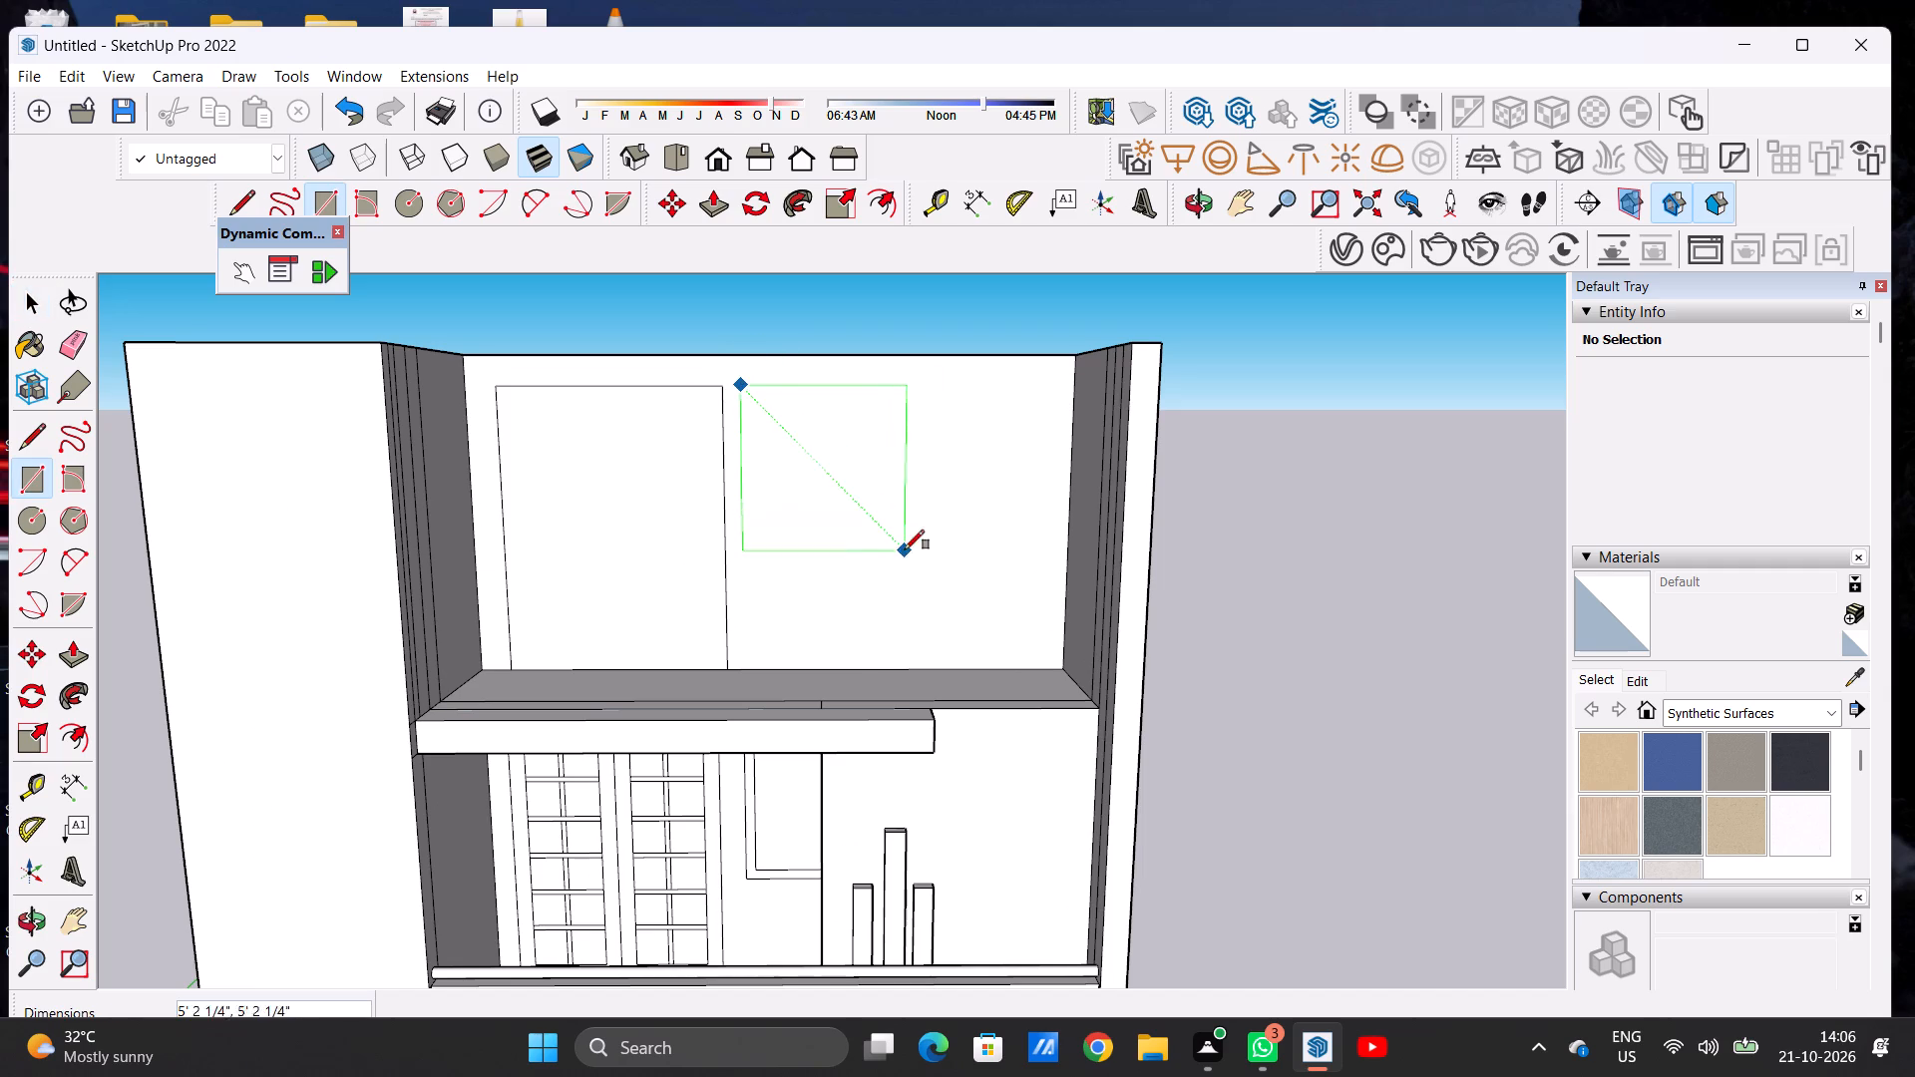
left_click(918, 561)
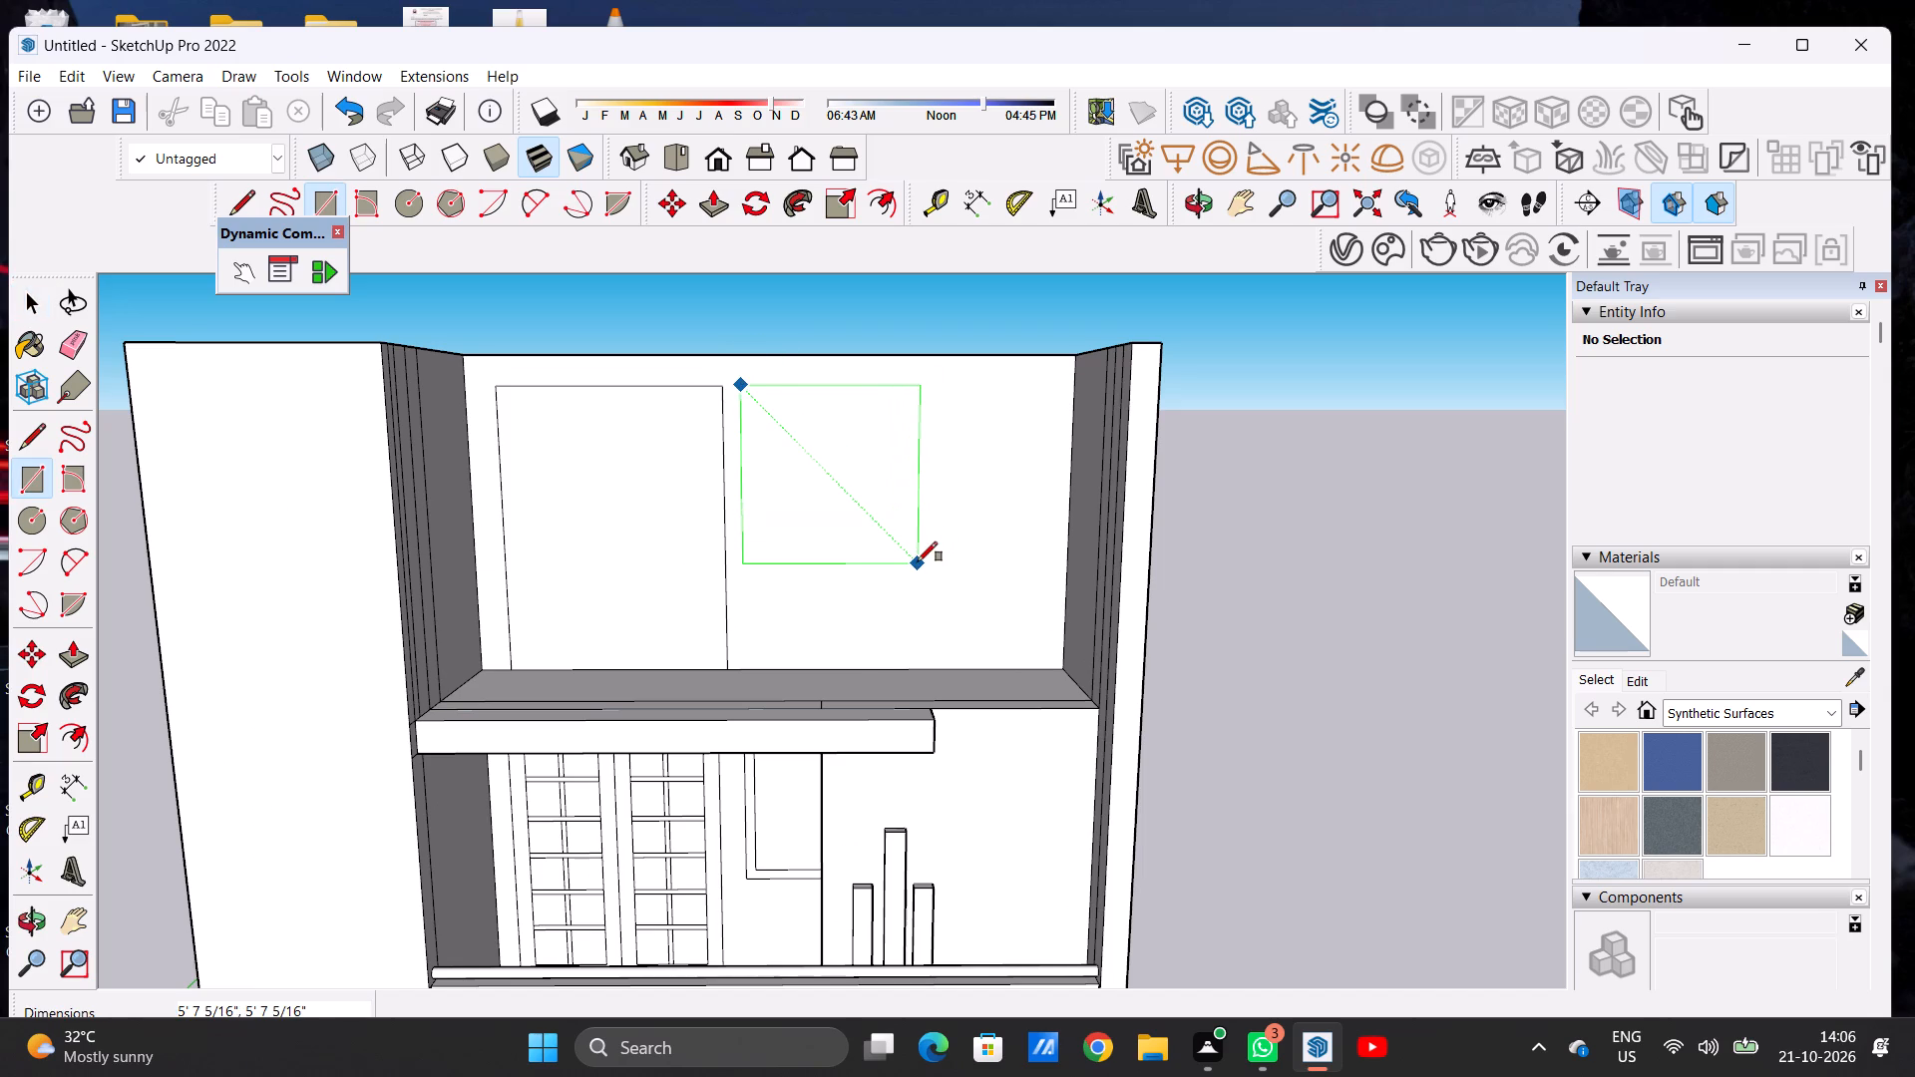
key("space")
Offset the square window outline inward about 4 5/16" to form its frame.
scroll(620, 559, "down", 4)
middle_click_drag(615, 577, 606, 527)
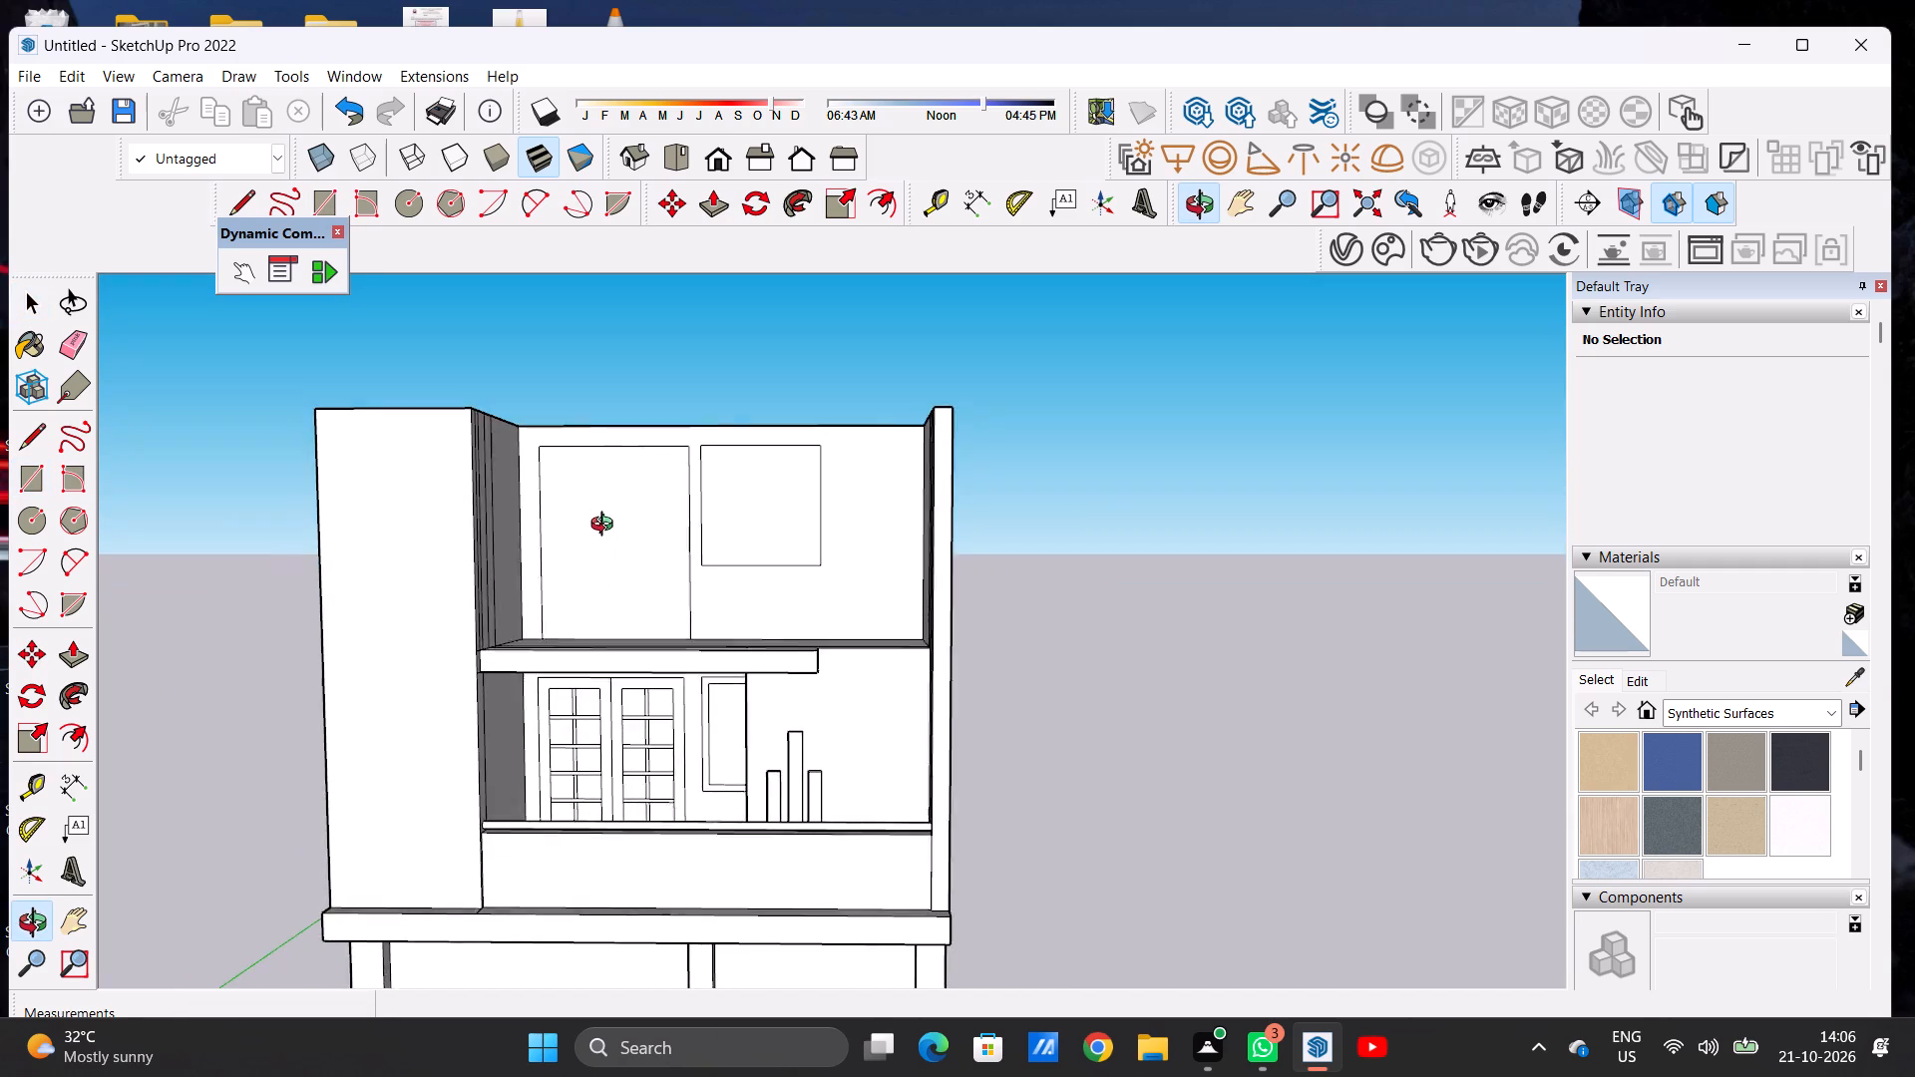
middle_click_drag(606, 527, 607, 528)
scroll(613, 533, "up", 3)
scroll(856, 503, "up", 1)
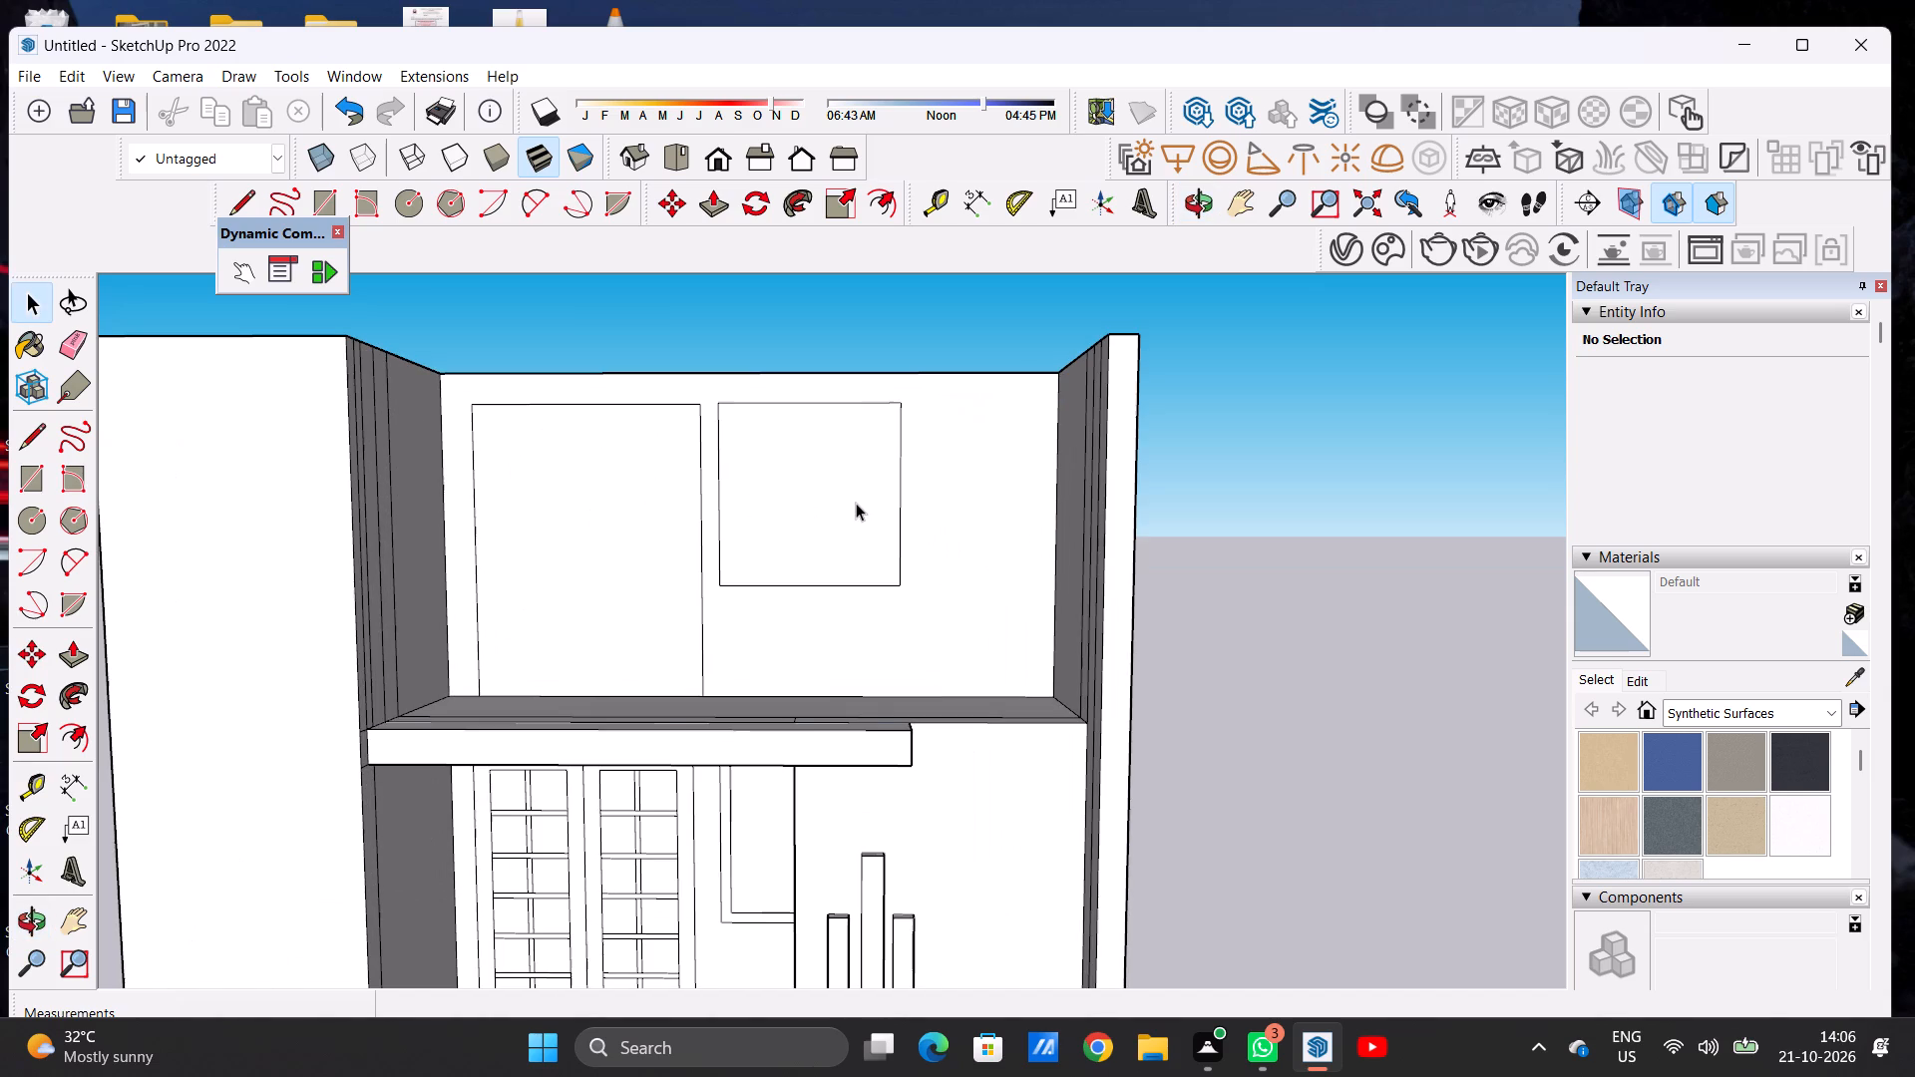
type("OF")
left_click(818, 426)
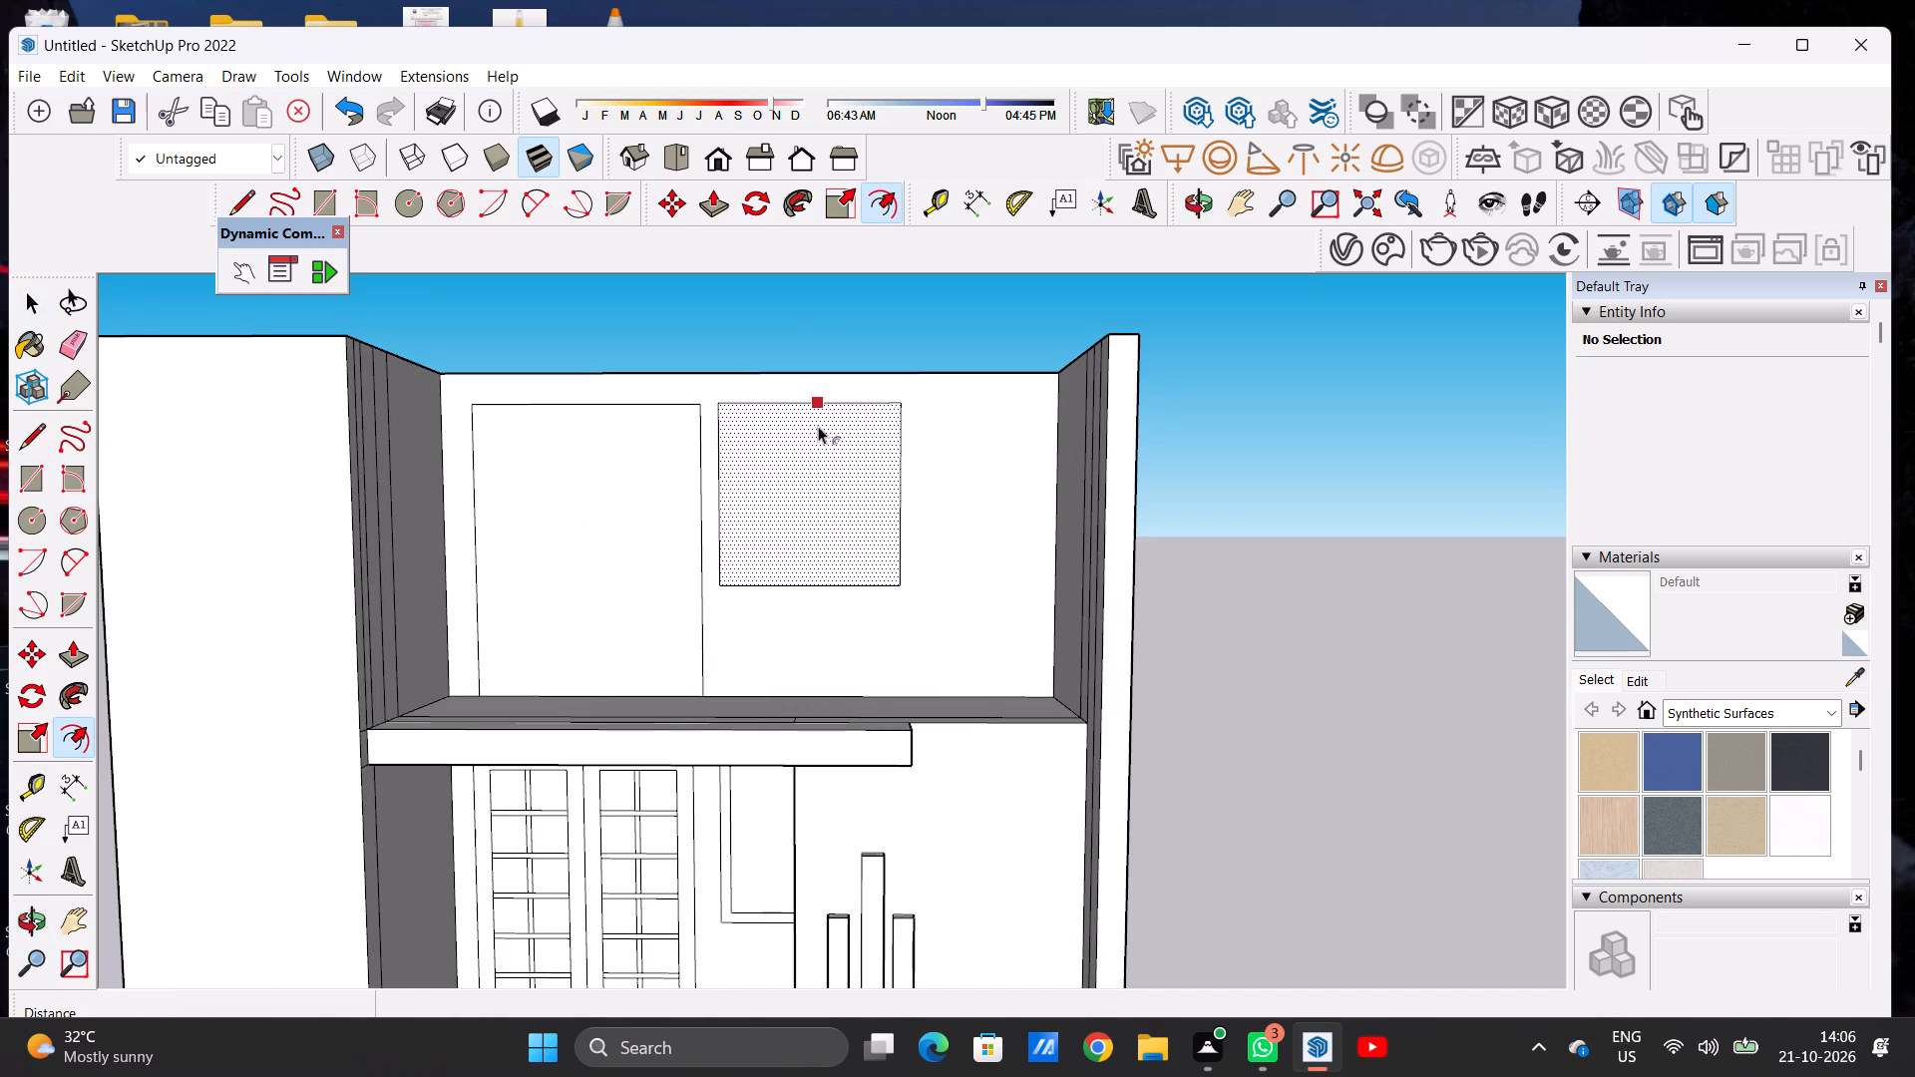
left_click(807, 415)
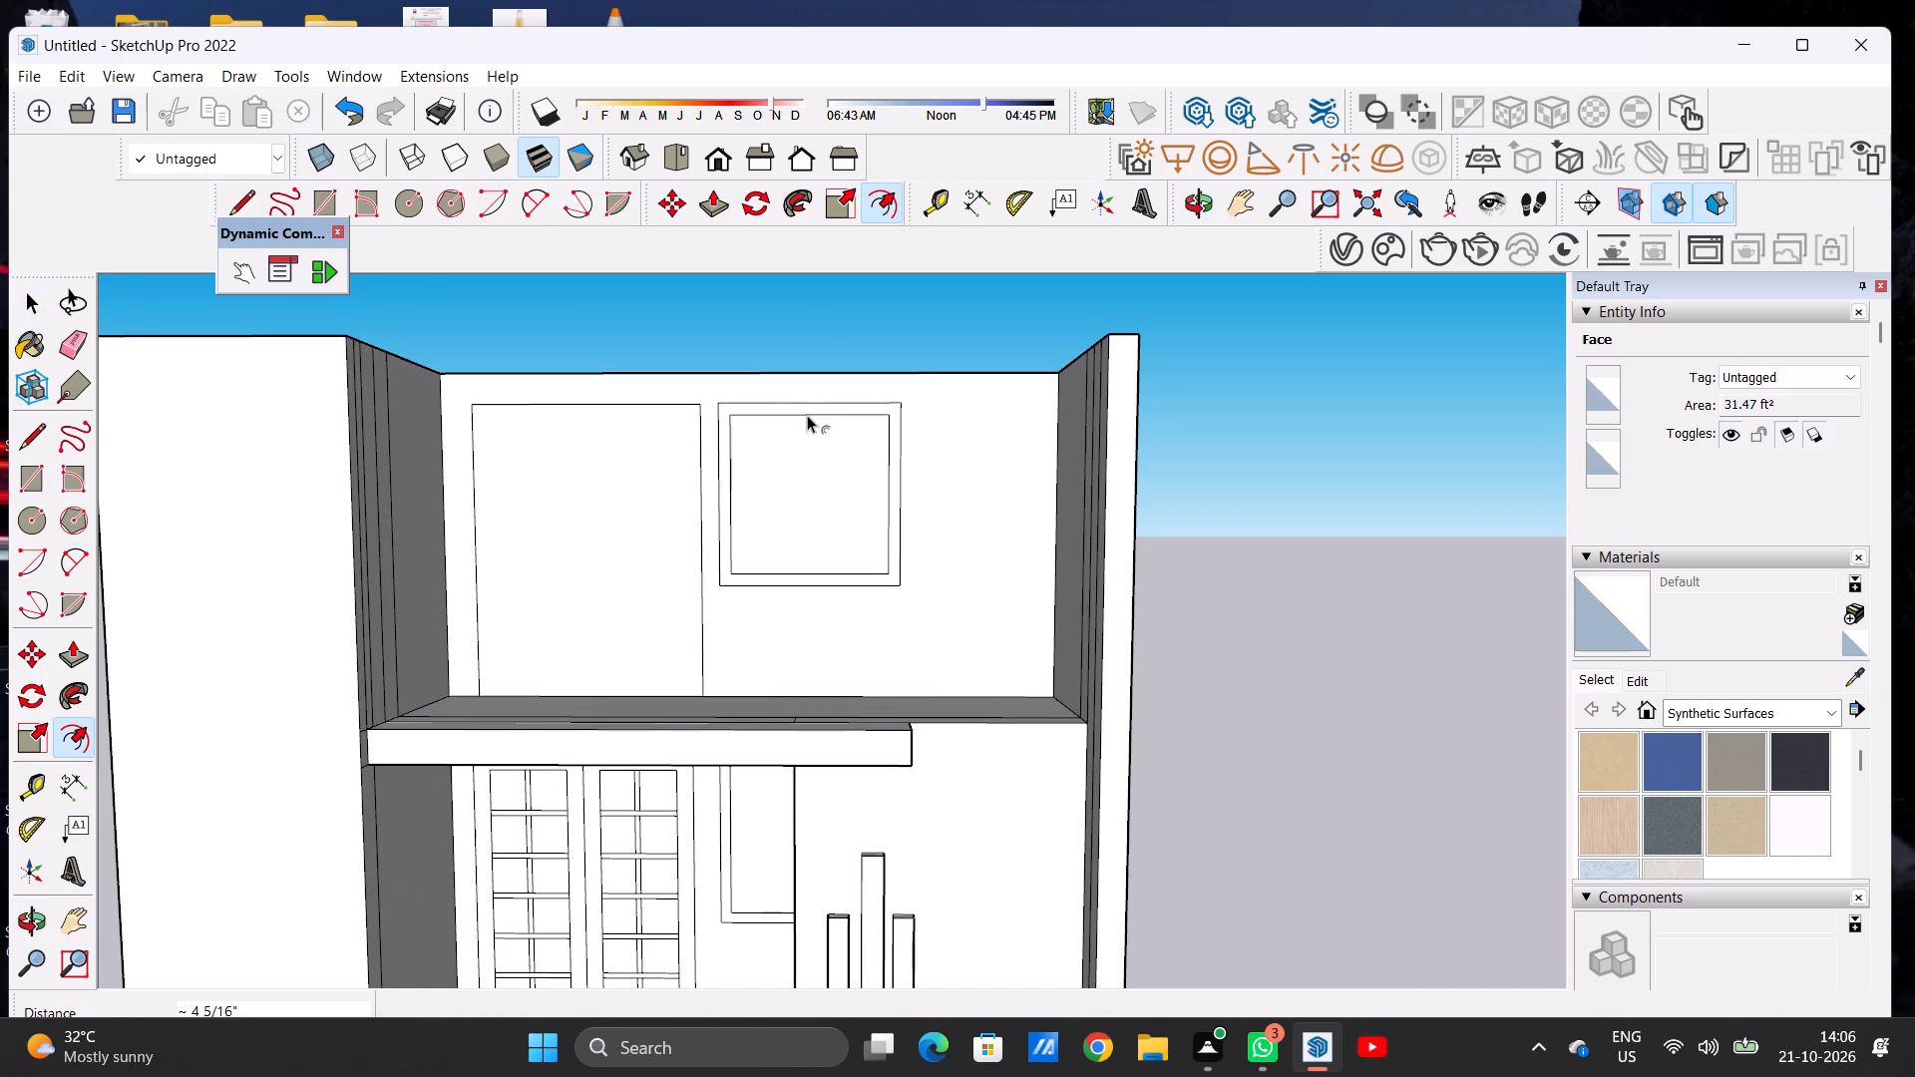
key("space")
Draw two closely spaced vertical lines, each about 4' 10 11/16" long, down the middle of the inner window square as a mullion.
type("L")
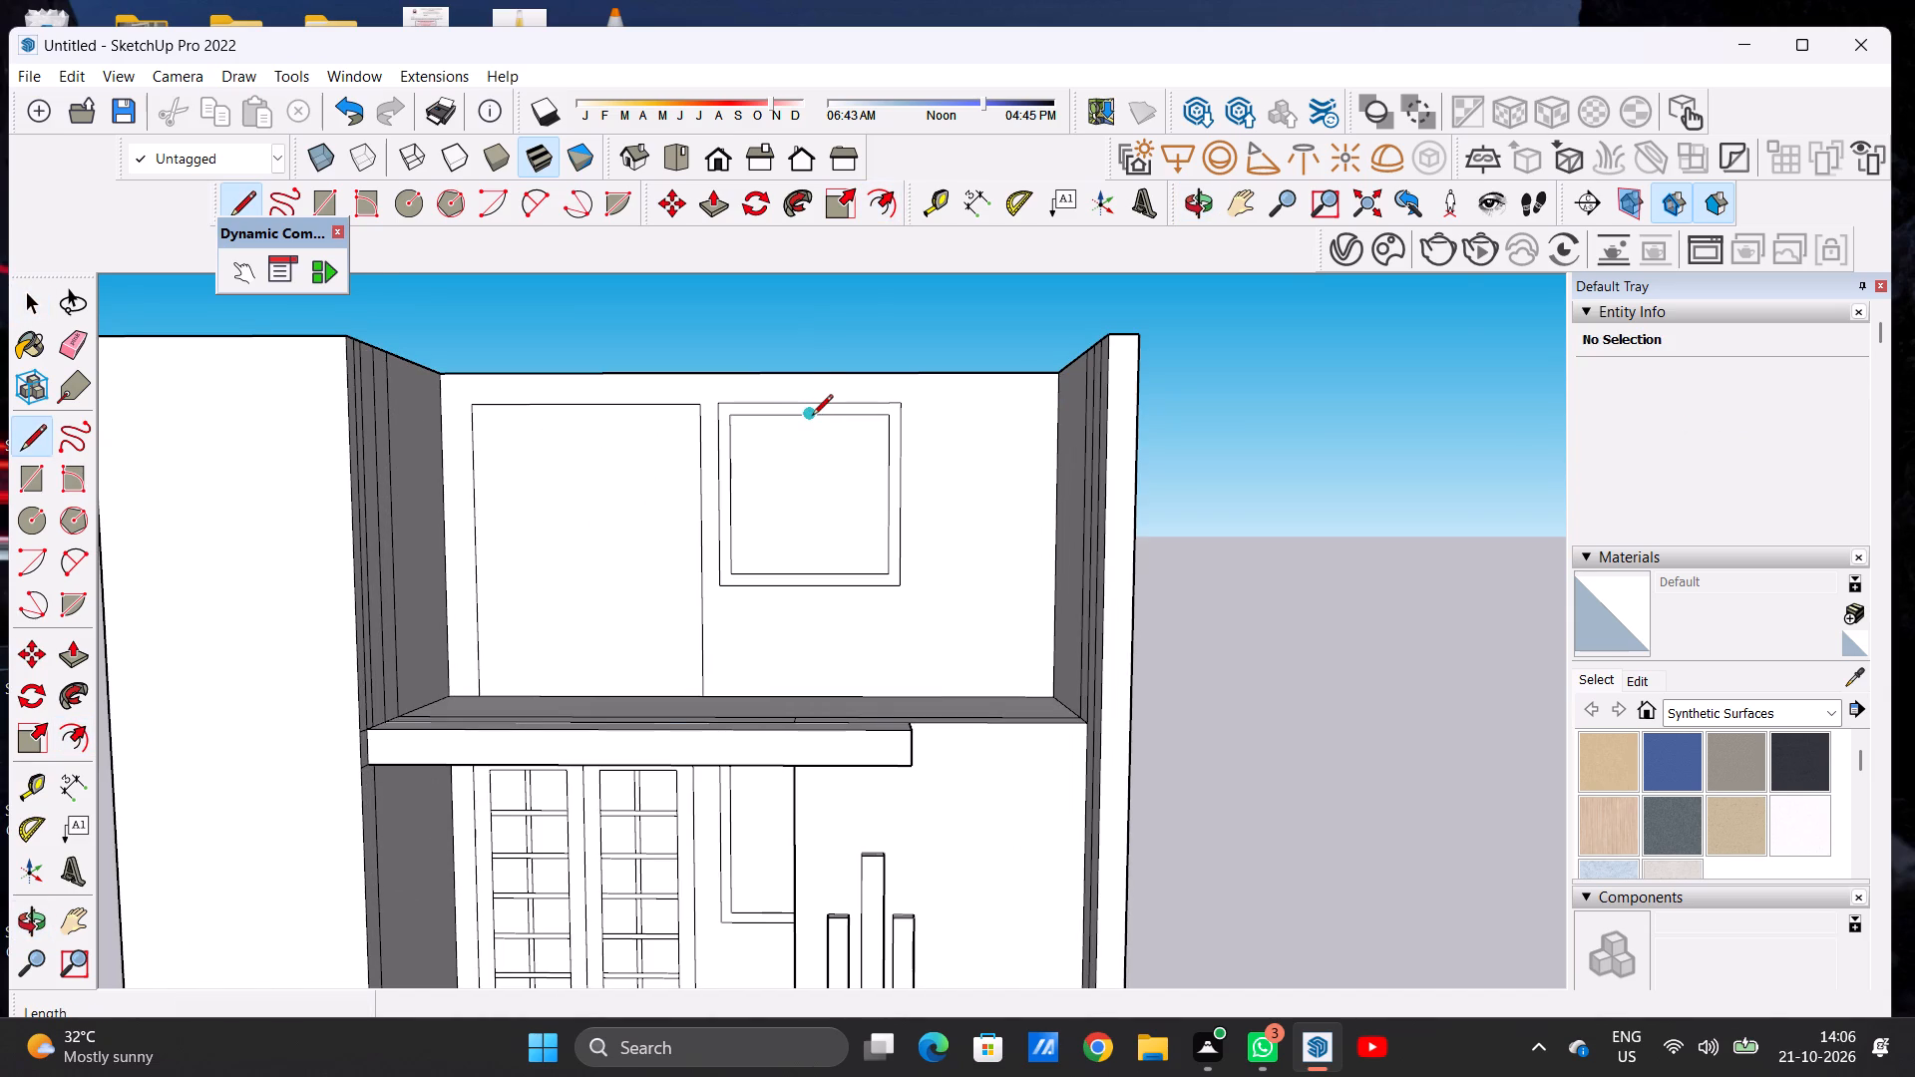
scroll(812, 421, "up", 6)
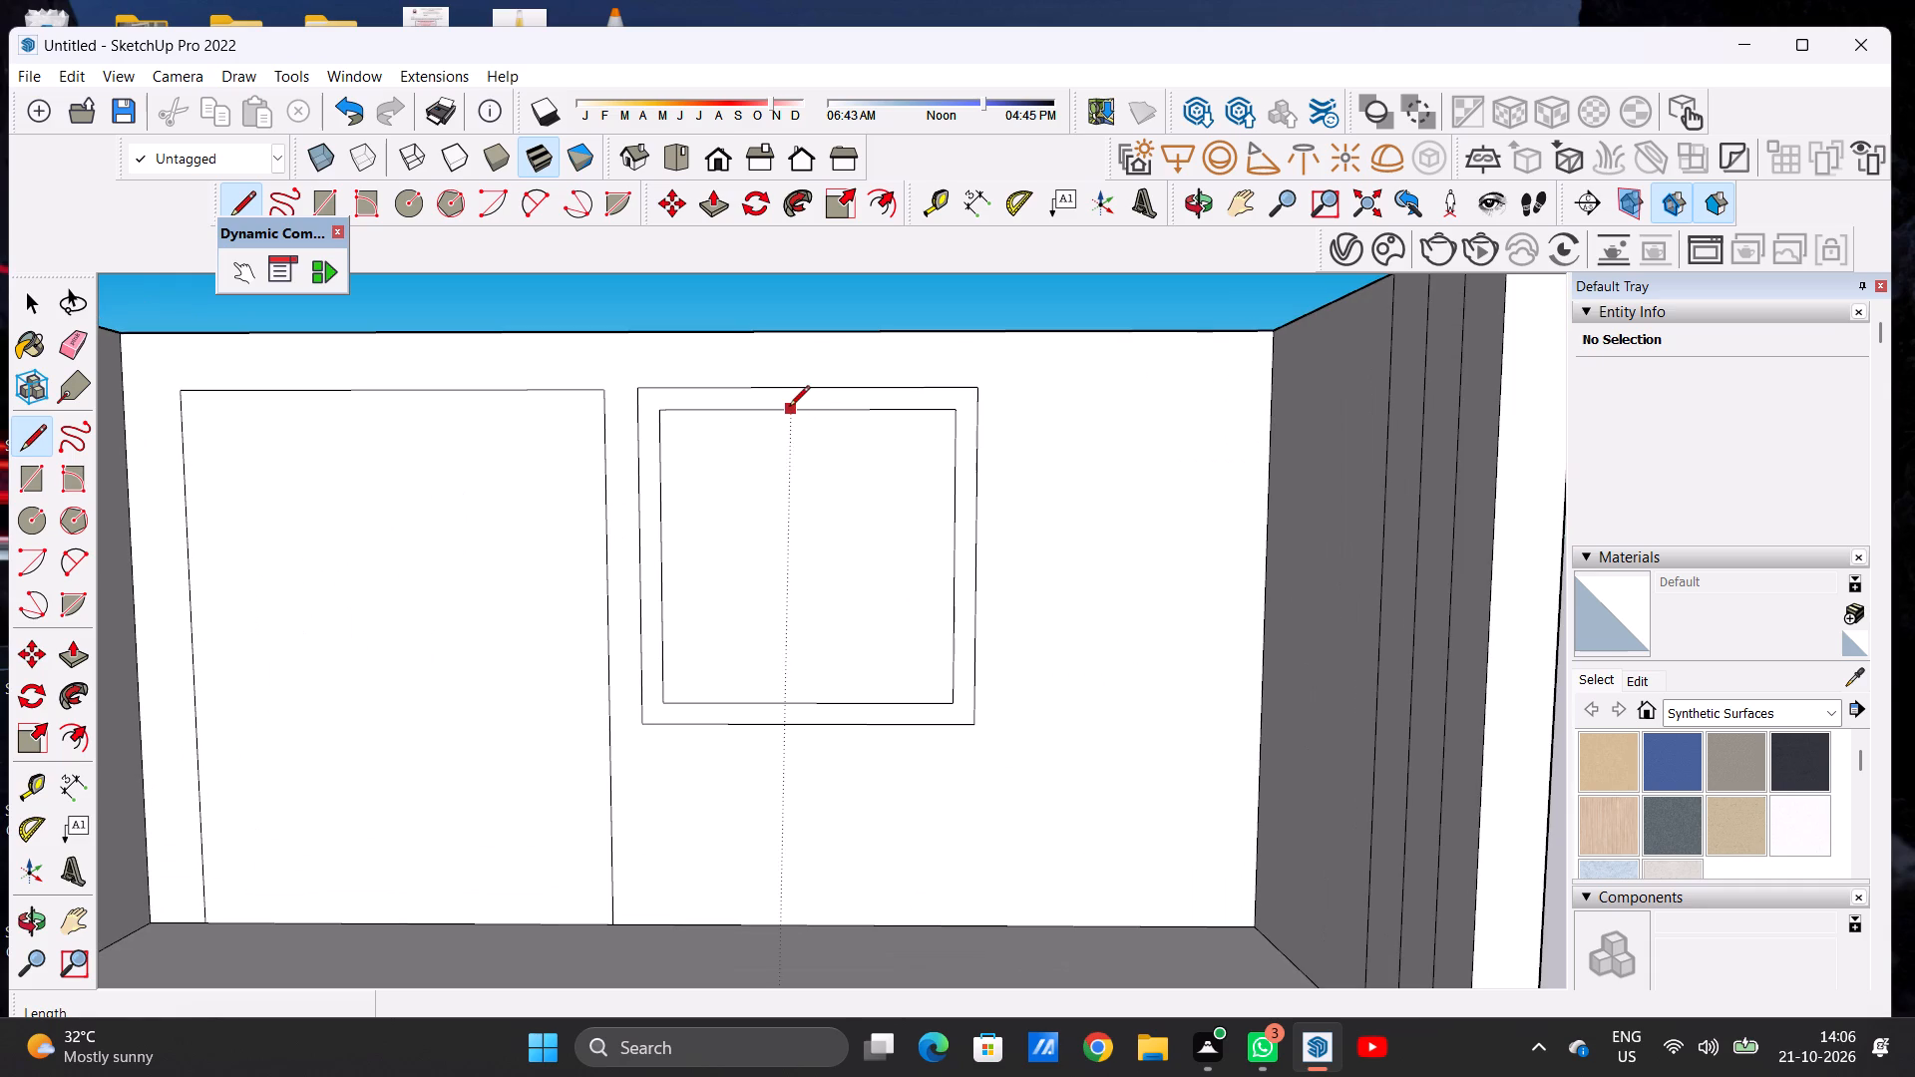
left_click(789, 408)
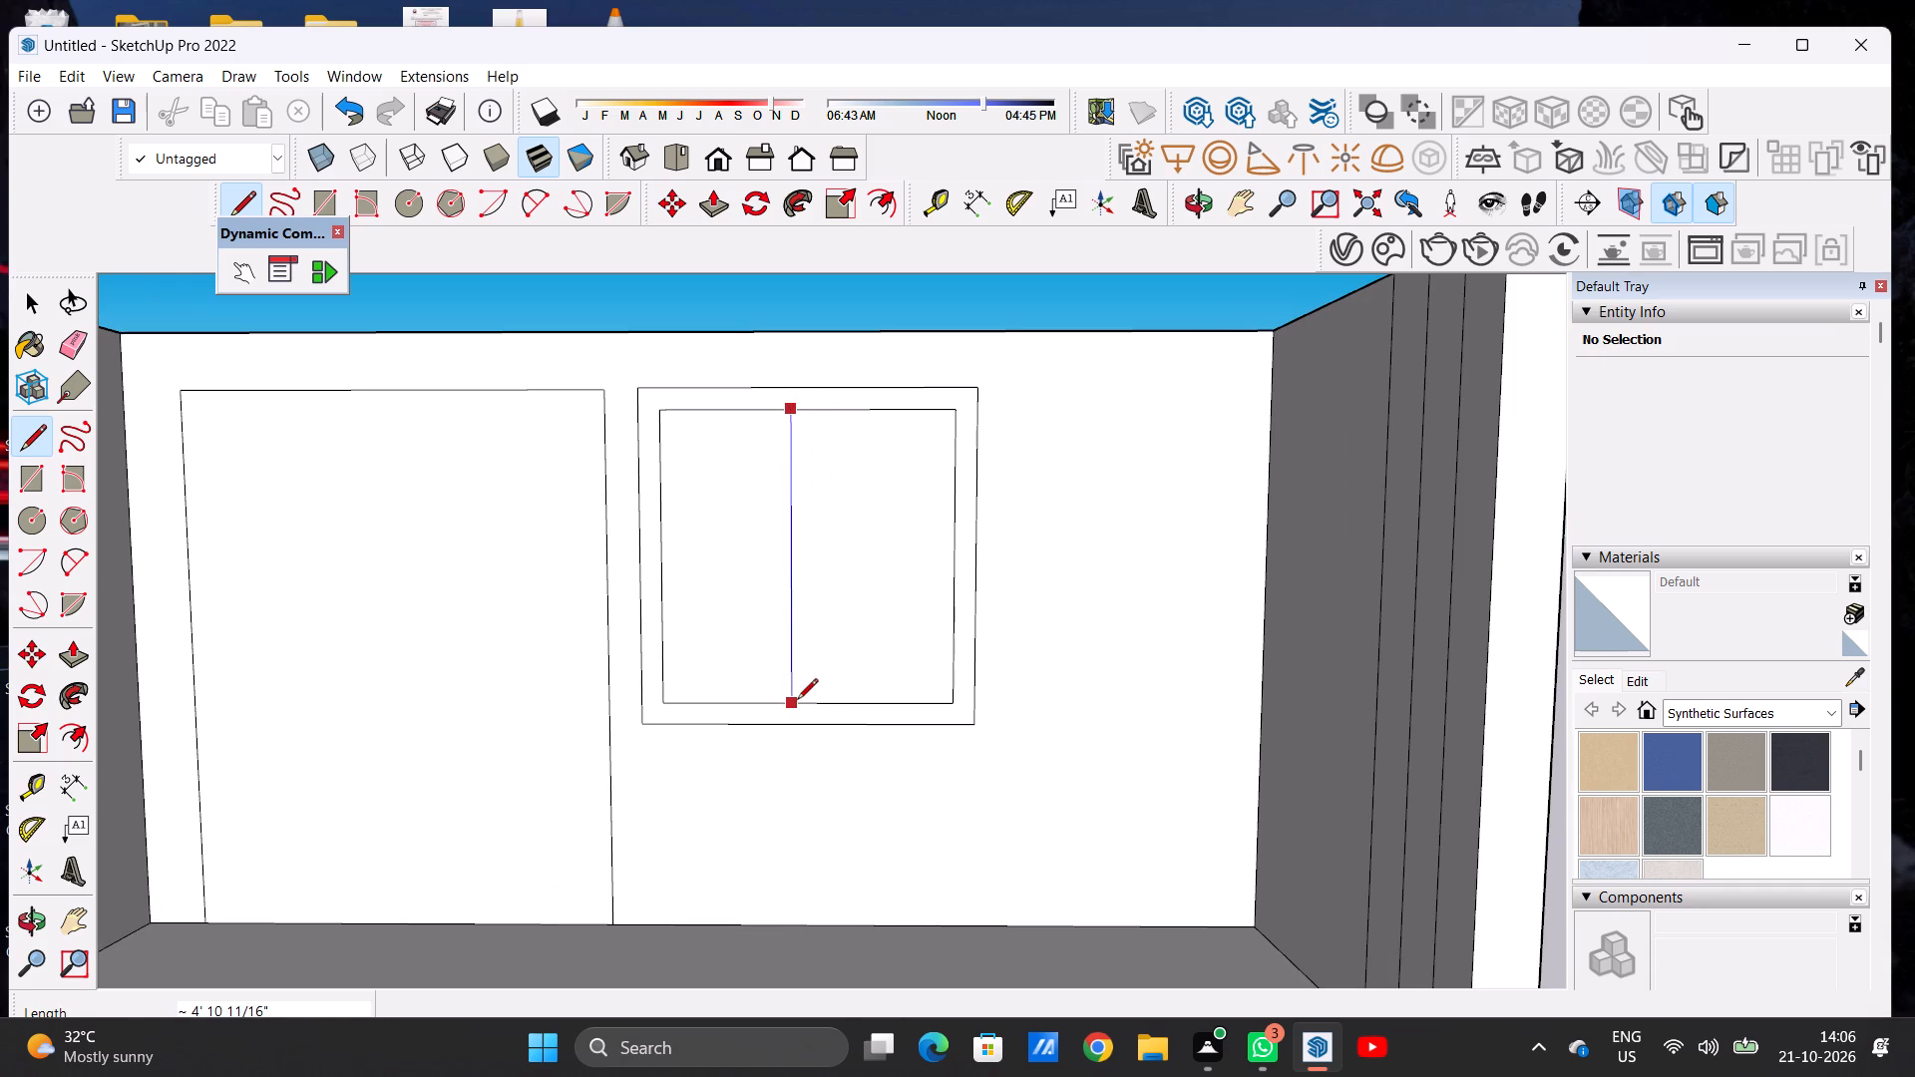
left_click(797, 703)
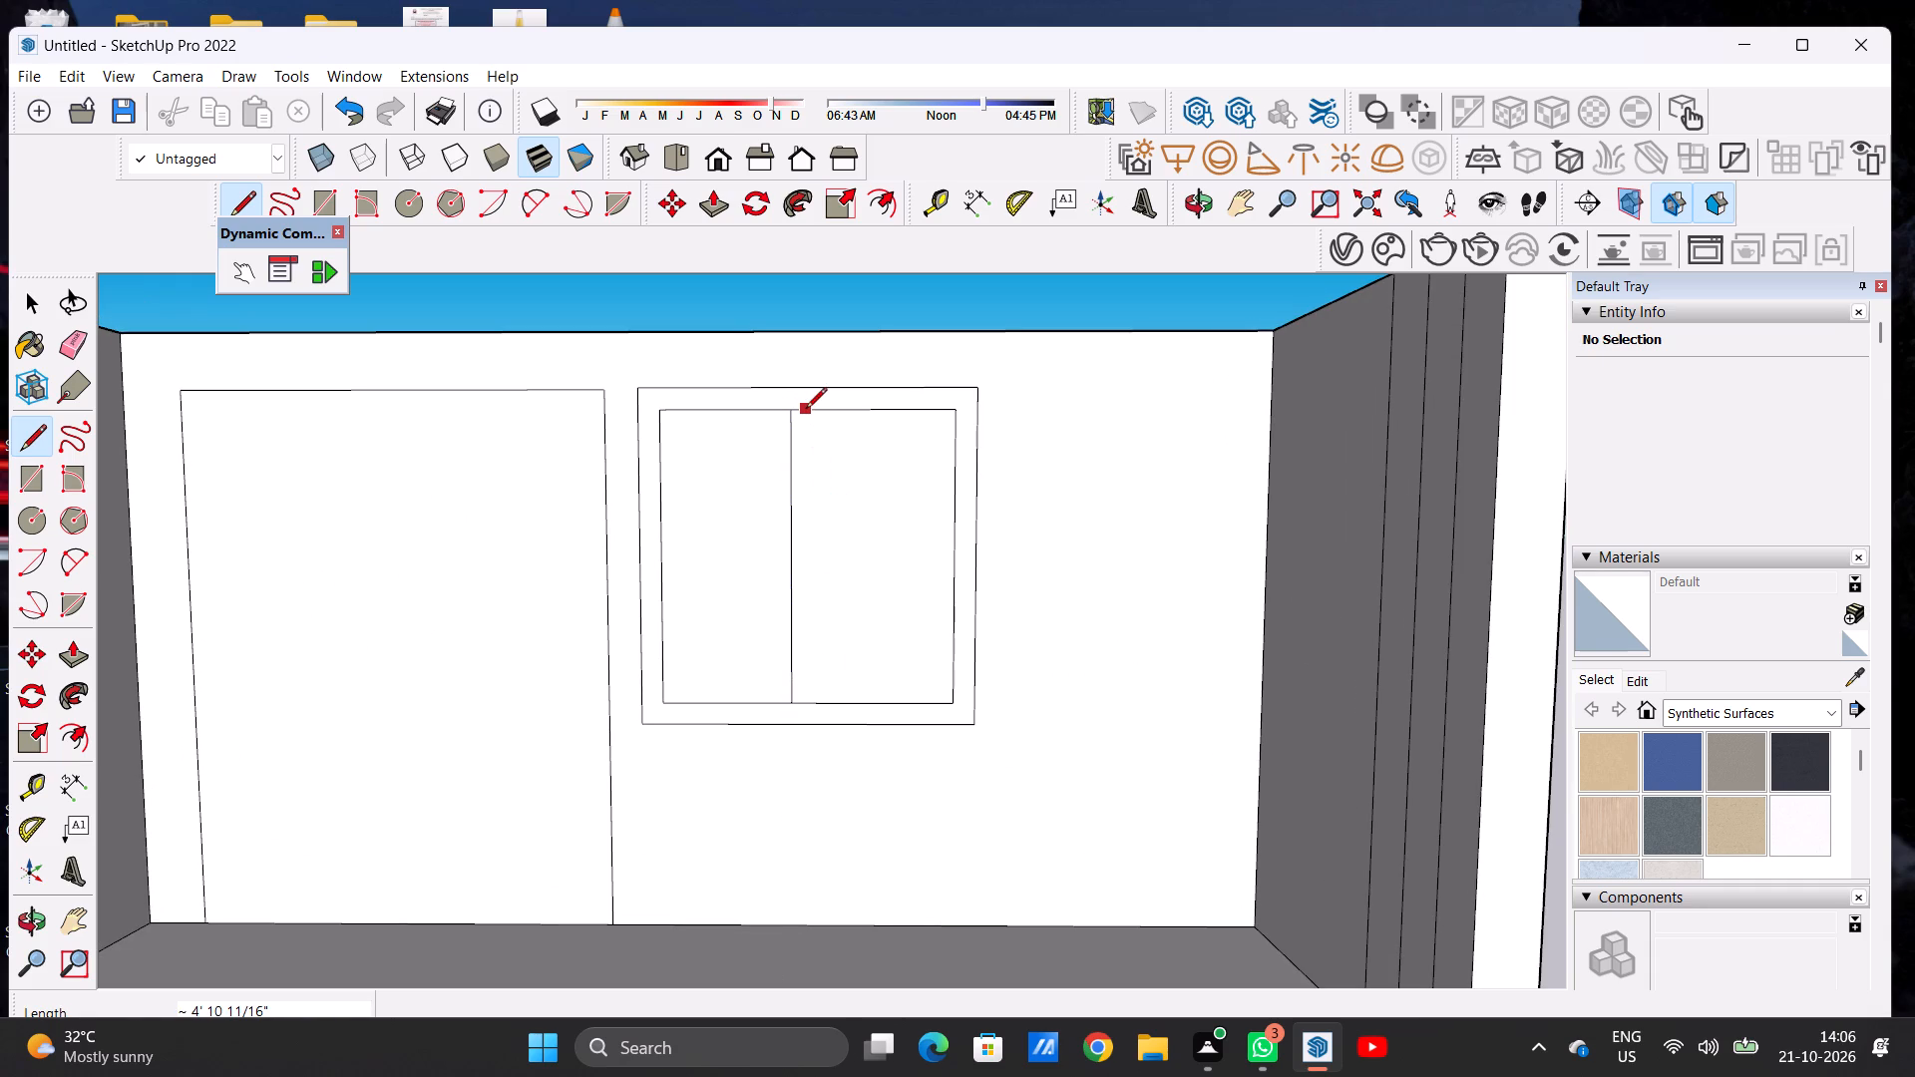
left_click(808, 410)
left_click(807, 694)
key("space")
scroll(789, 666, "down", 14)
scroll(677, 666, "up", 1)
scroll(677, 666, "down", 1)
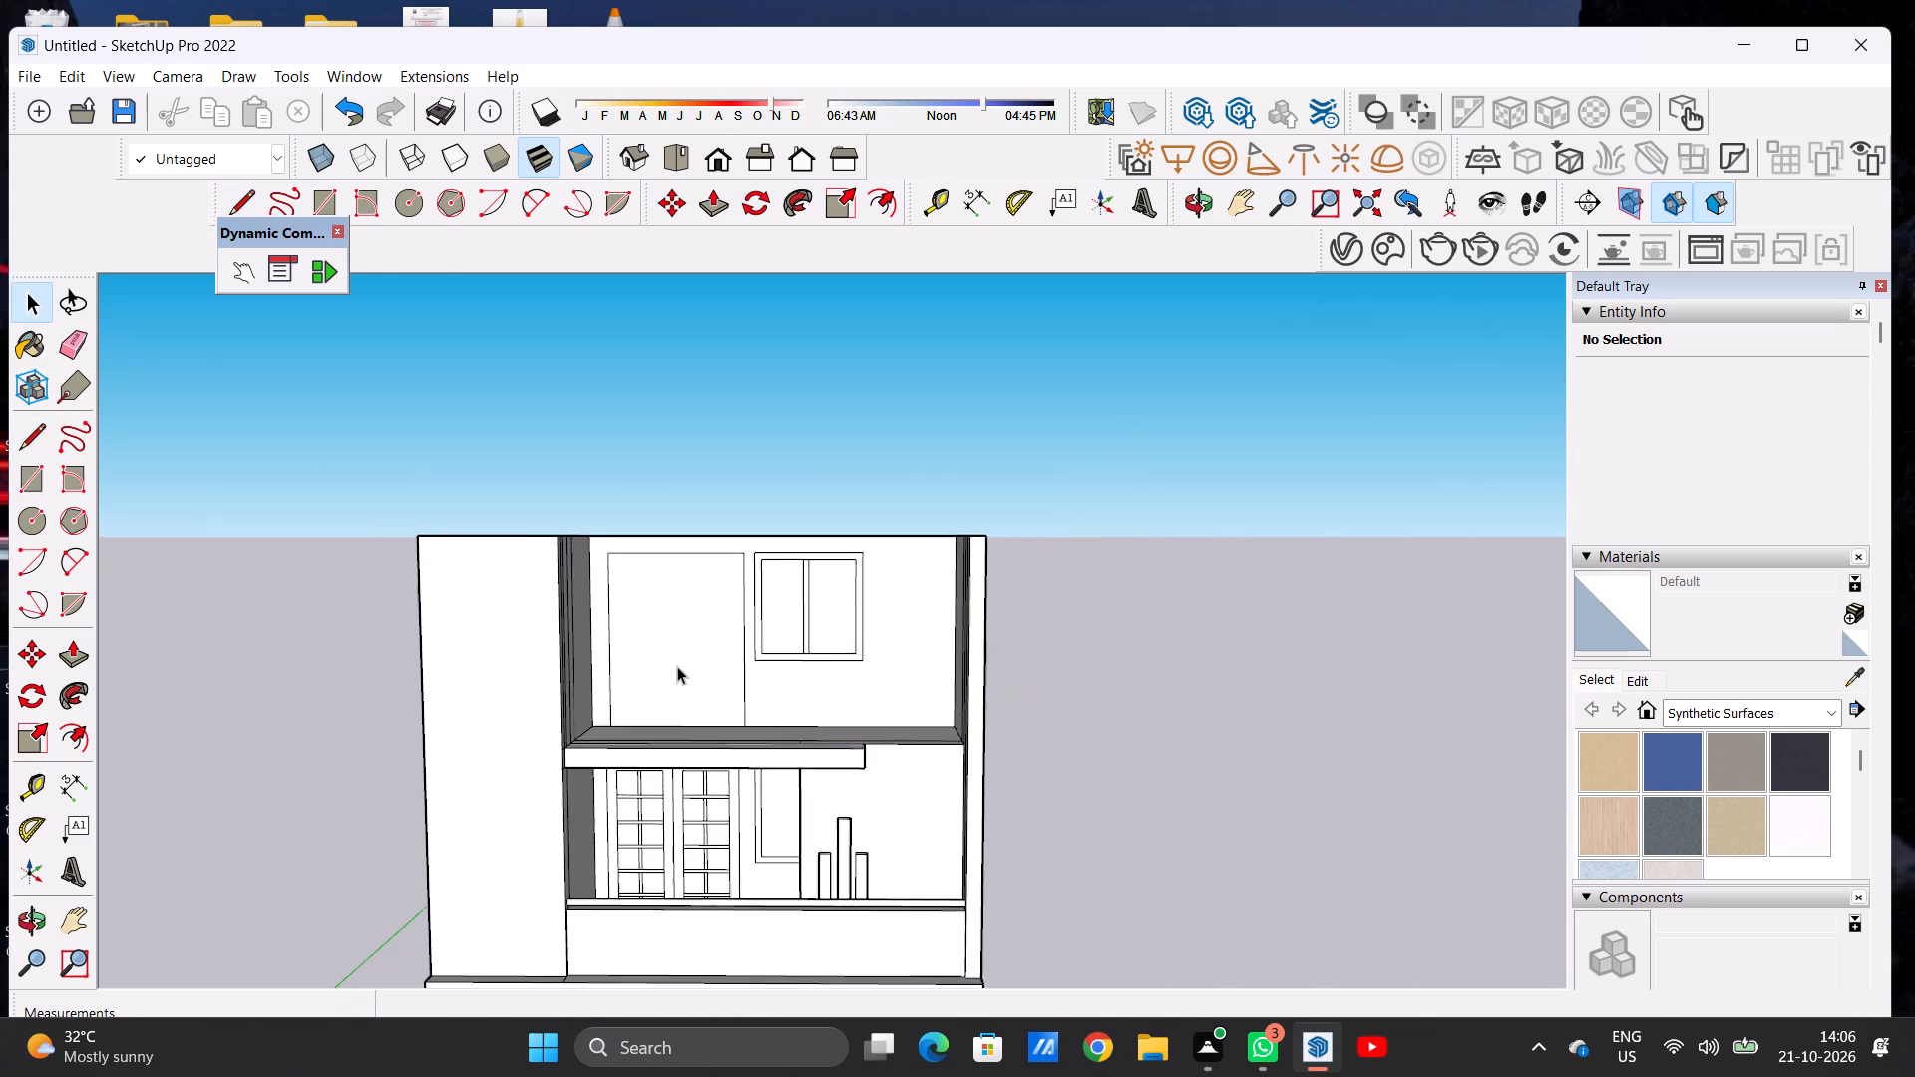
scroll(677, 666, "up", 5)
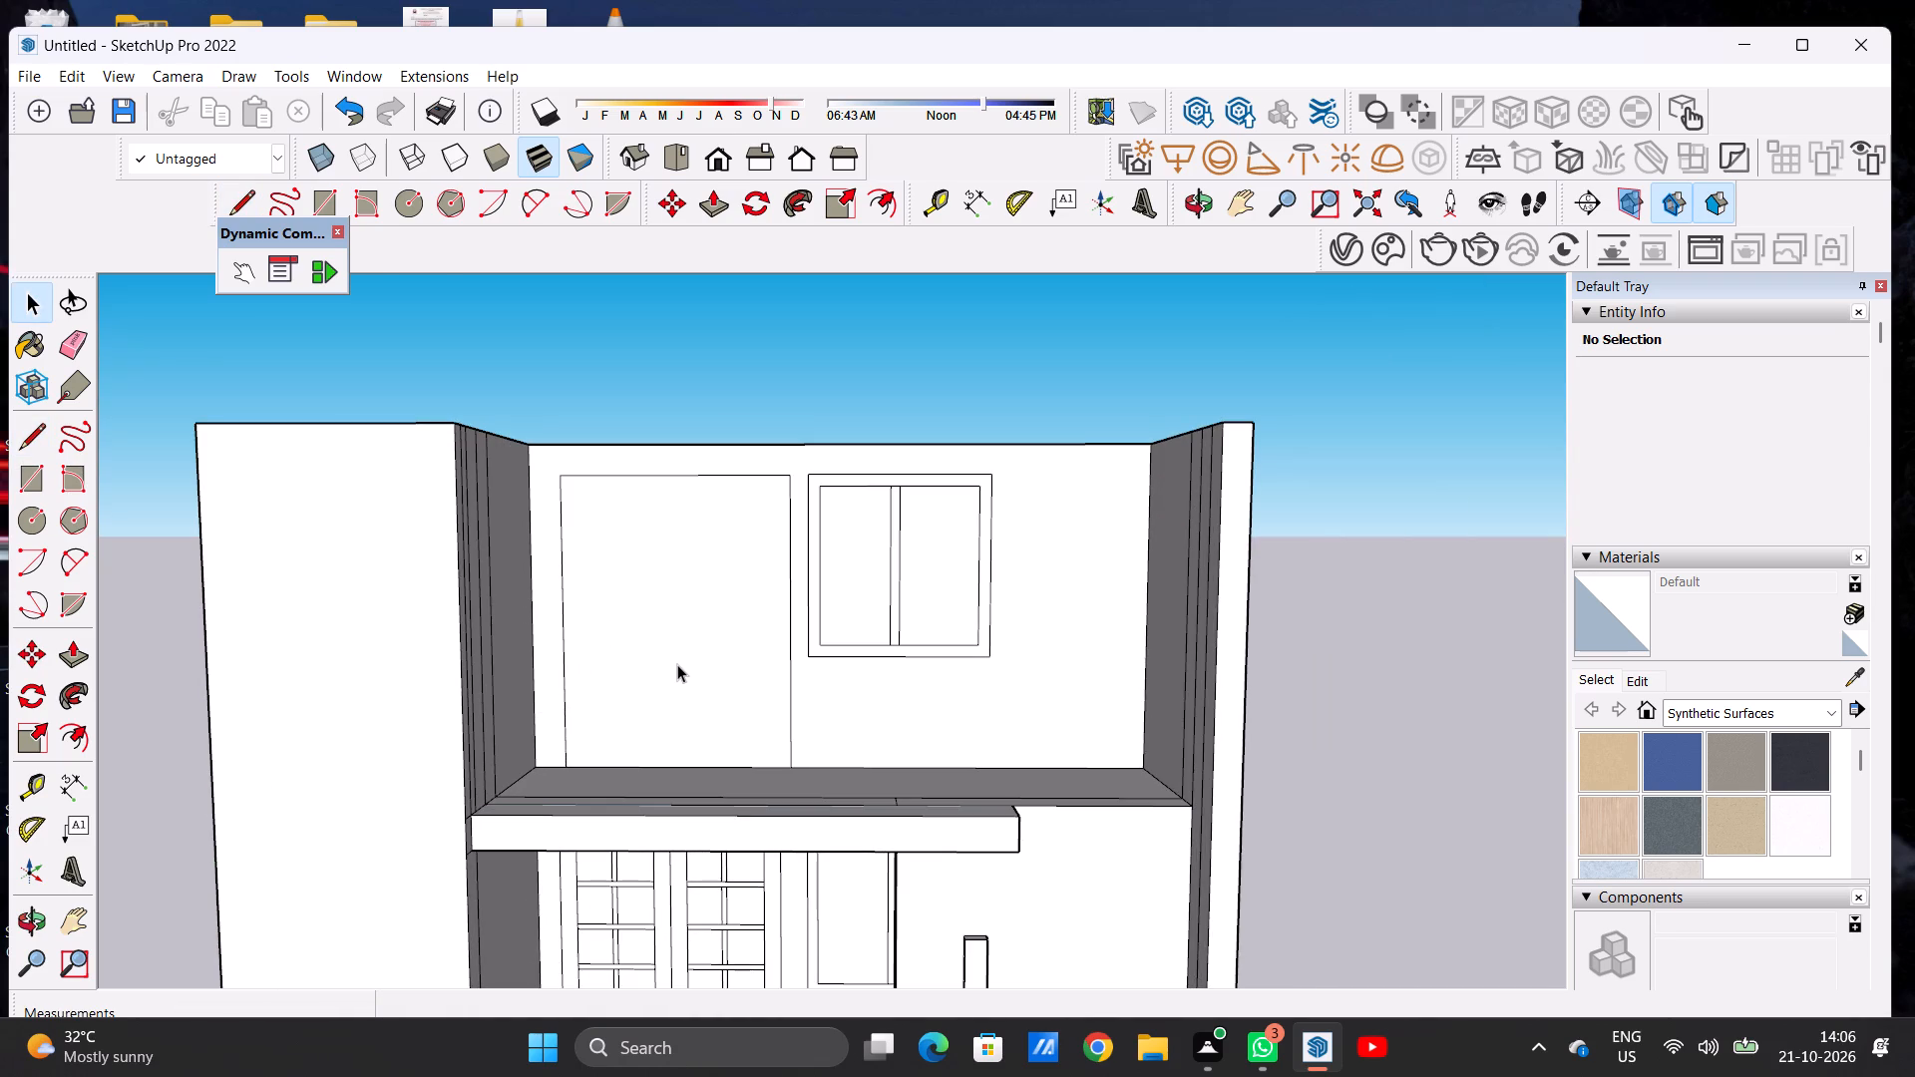
Draw a vertical line about 9' 3/4" long down the middle of the upper-storey door rectangle, dividing it into two leaves.
key("l")
left_click(673, 479)
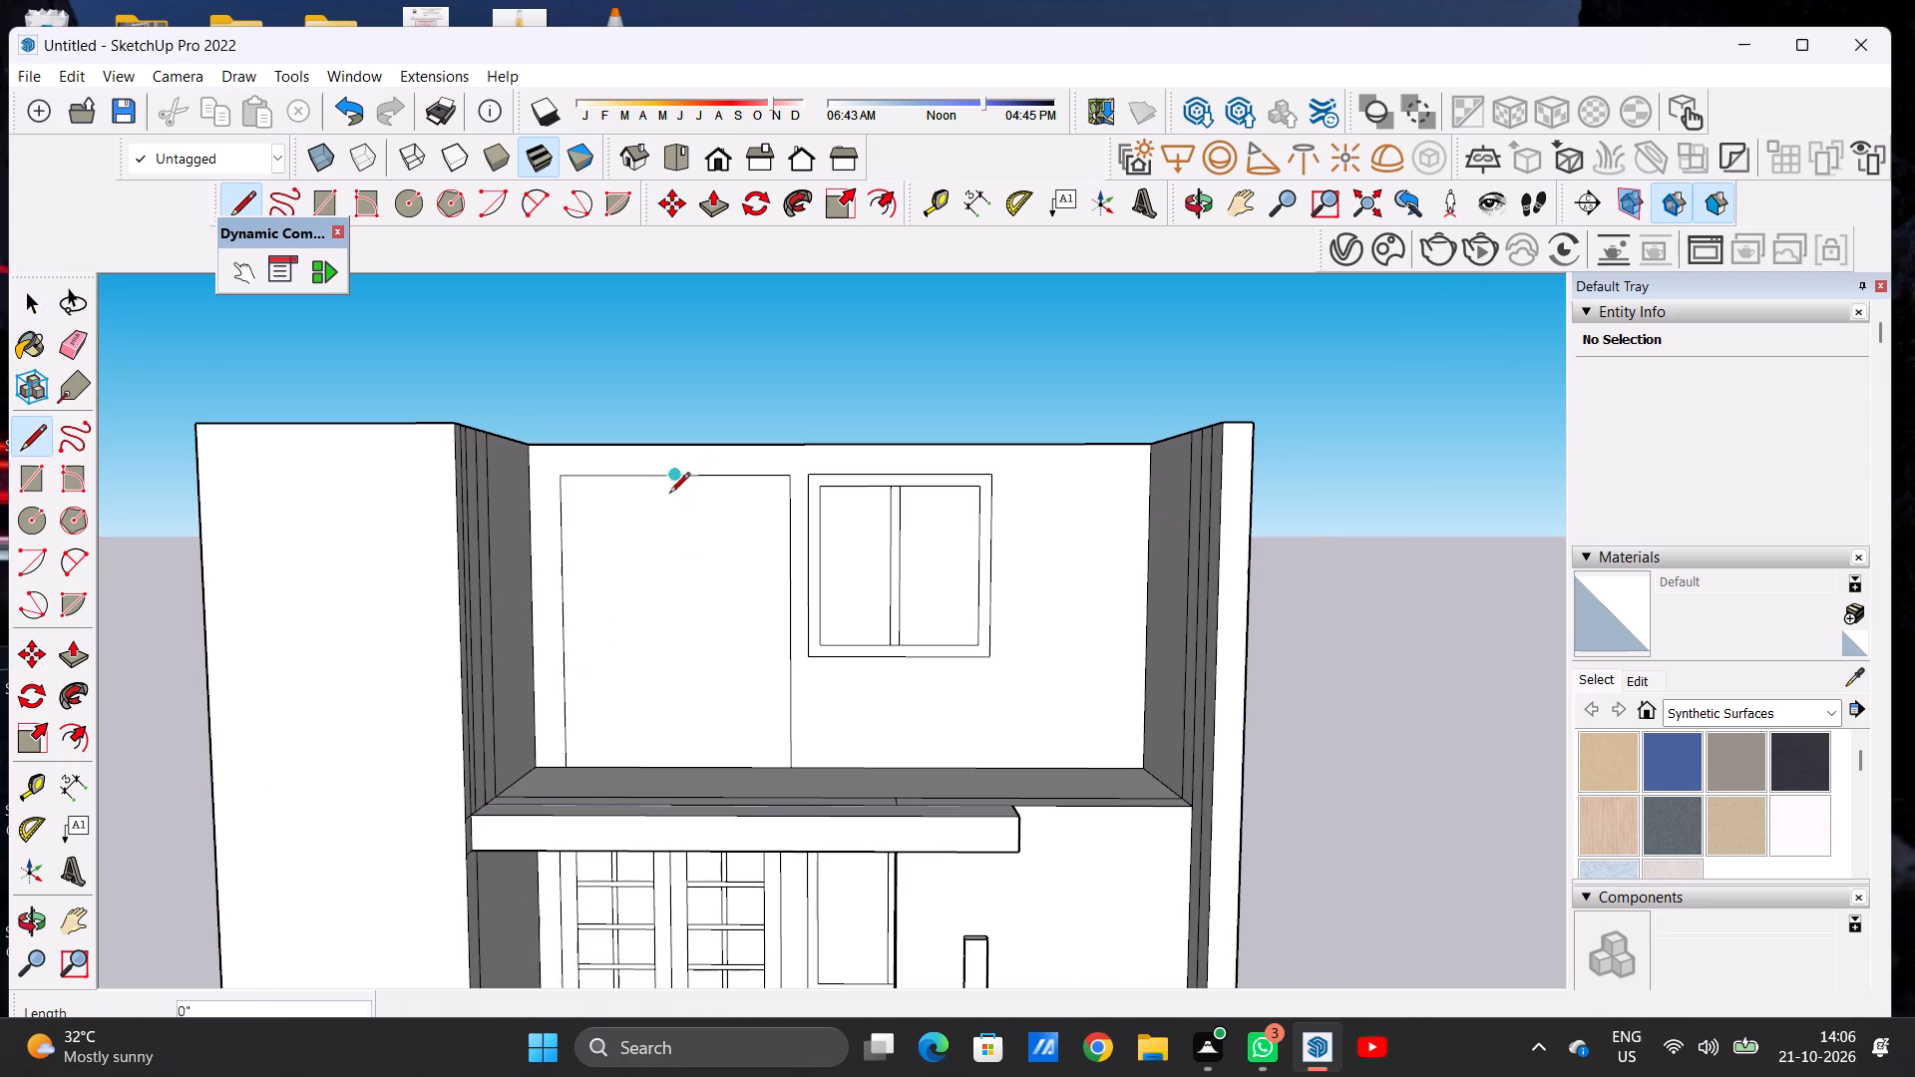
left_click(690, 768)
key("space")
Offset the outlines of both upper-storey door leaves inward about 5 1/16" to form their frames.
type("O")
key("f")
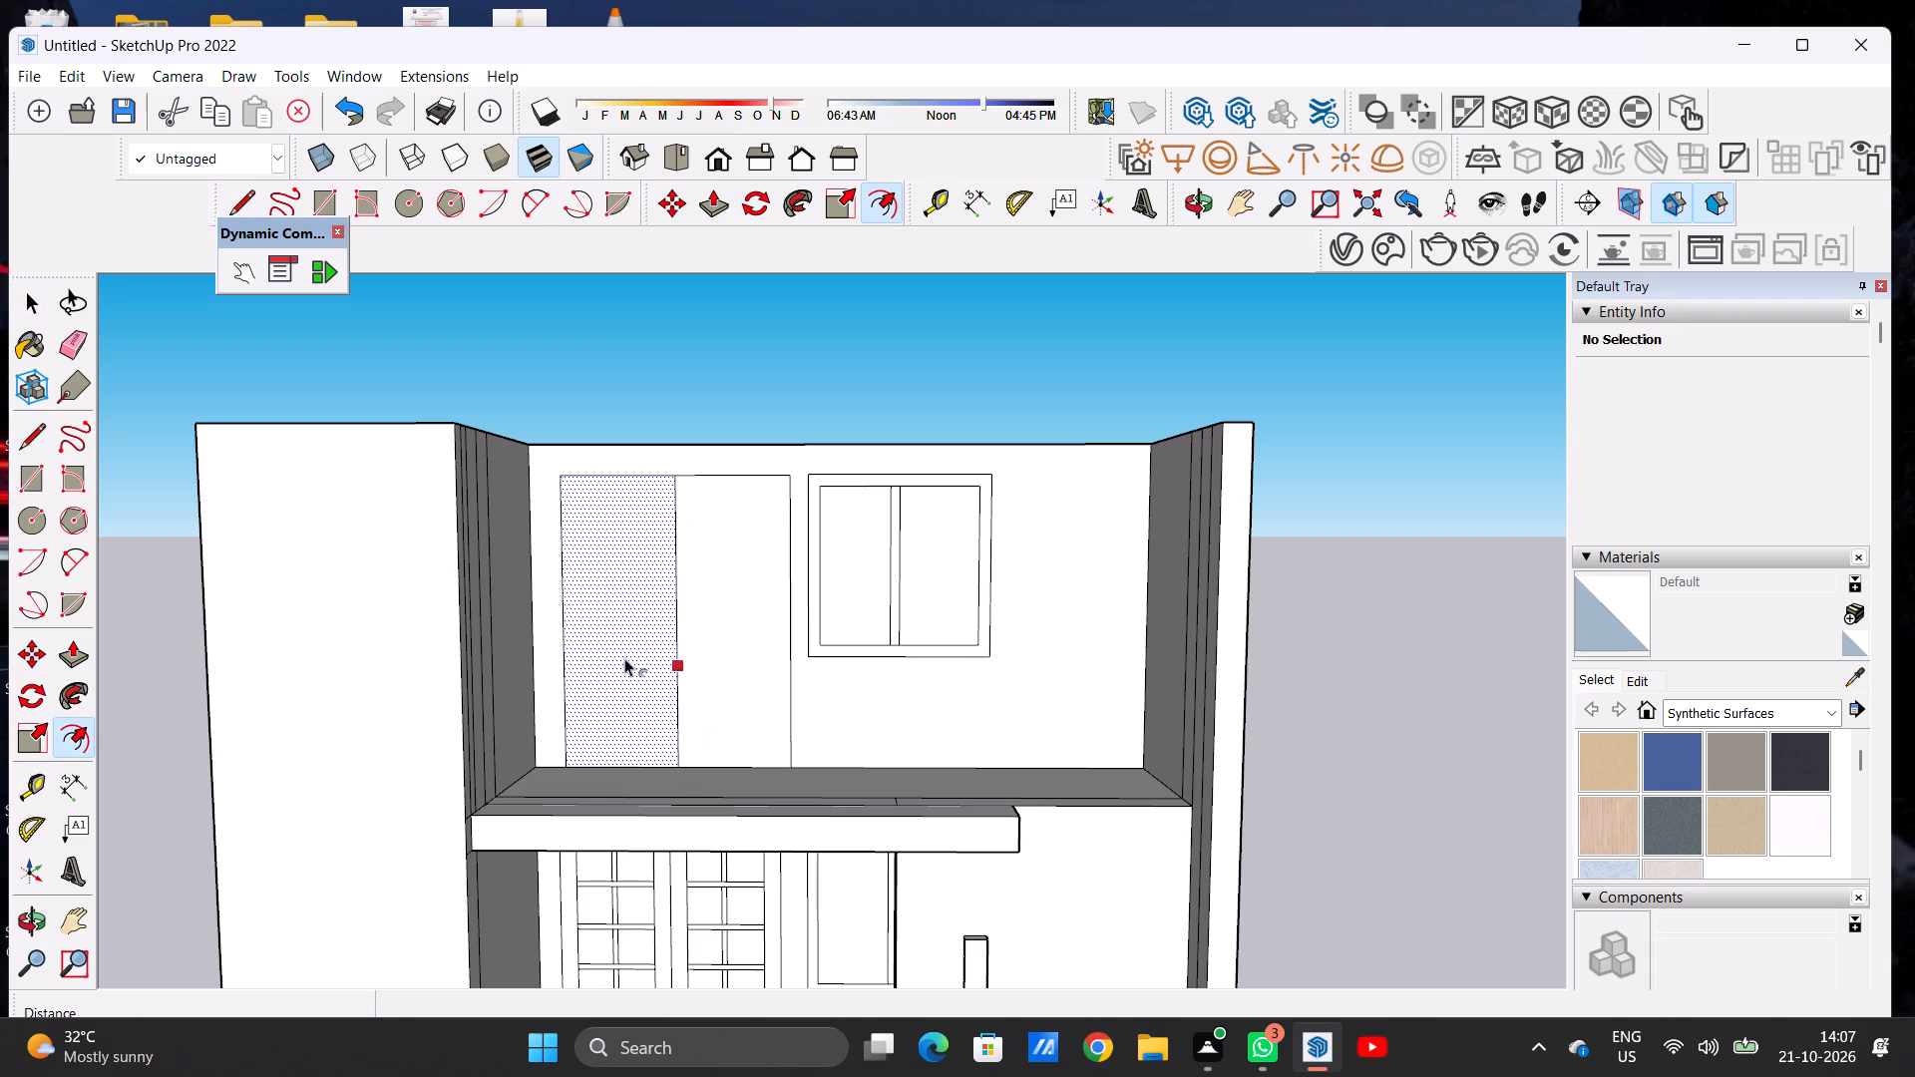
scroll(614, 587, "up", 3)
scroll(614, 586, "down", 1)
left_click(599, 472)
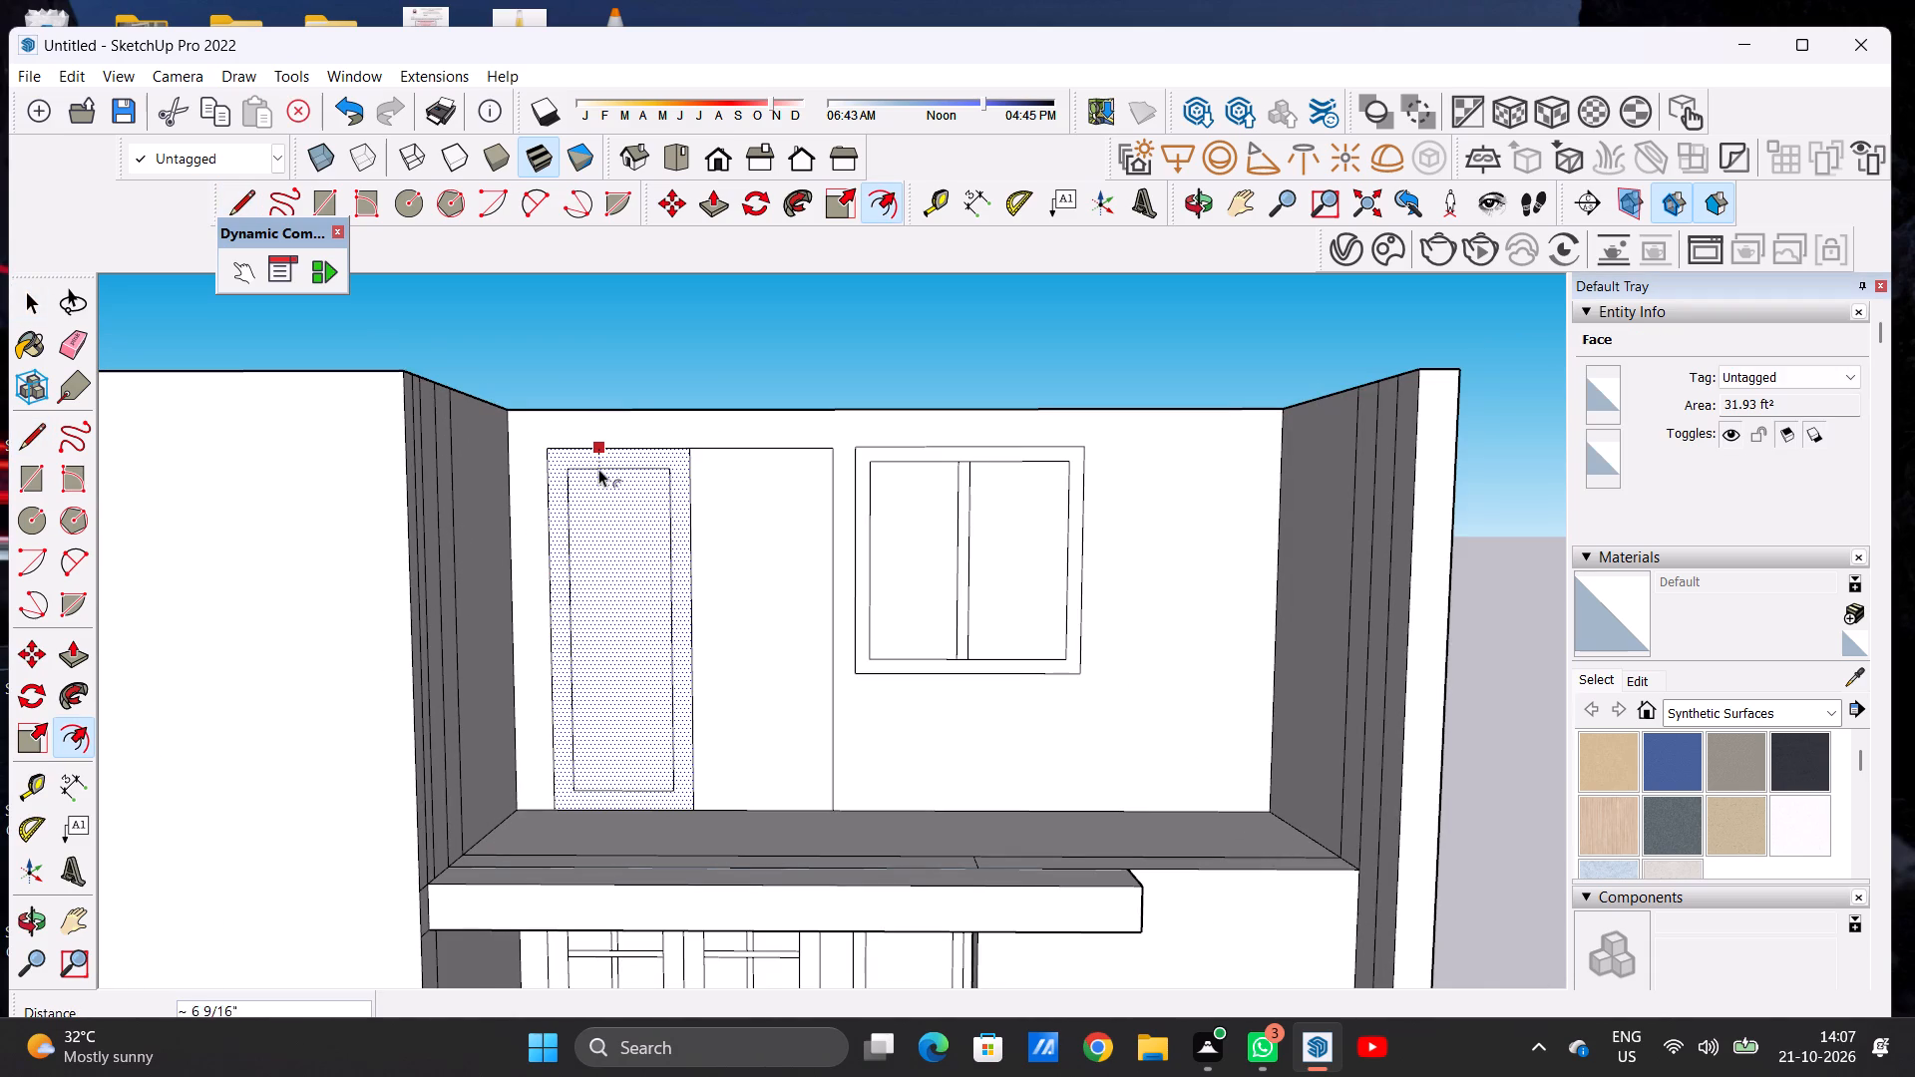
left_click(599, 466)
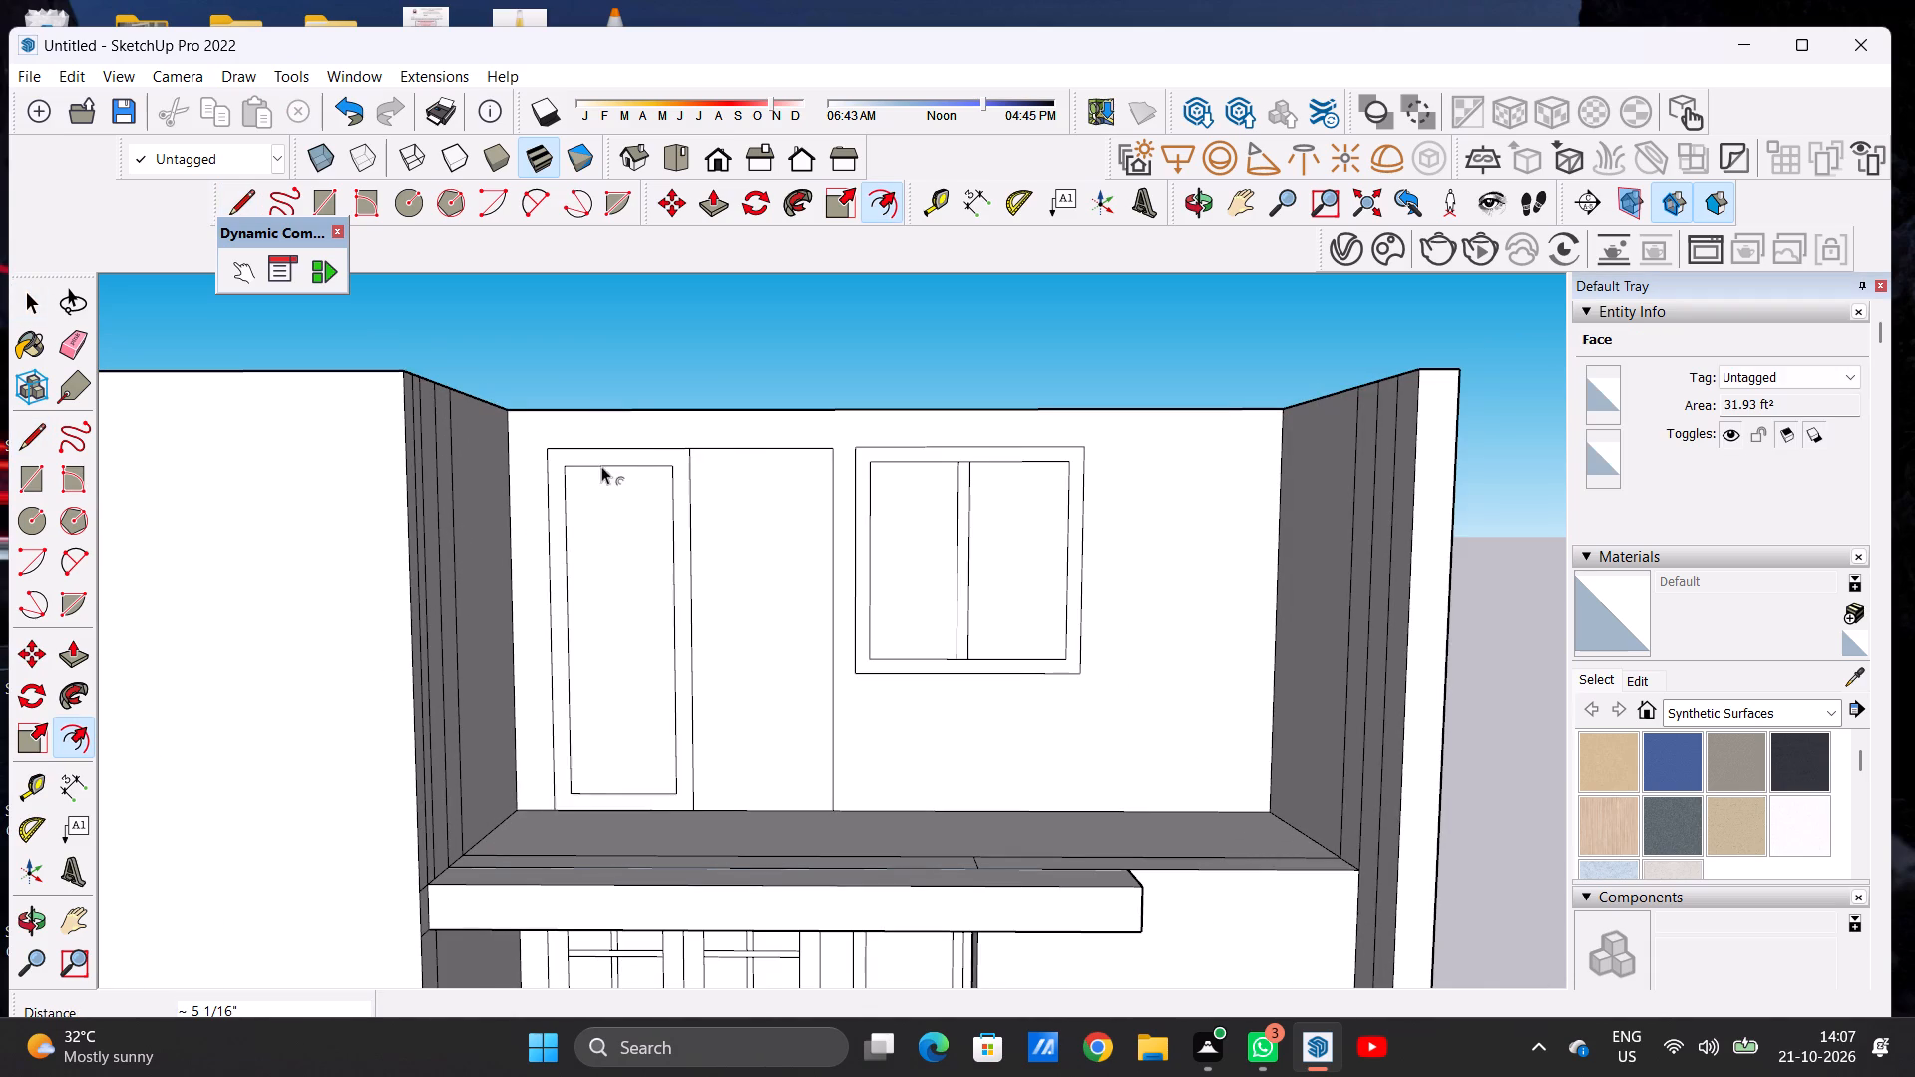
double_click(755, 497)
key("space")
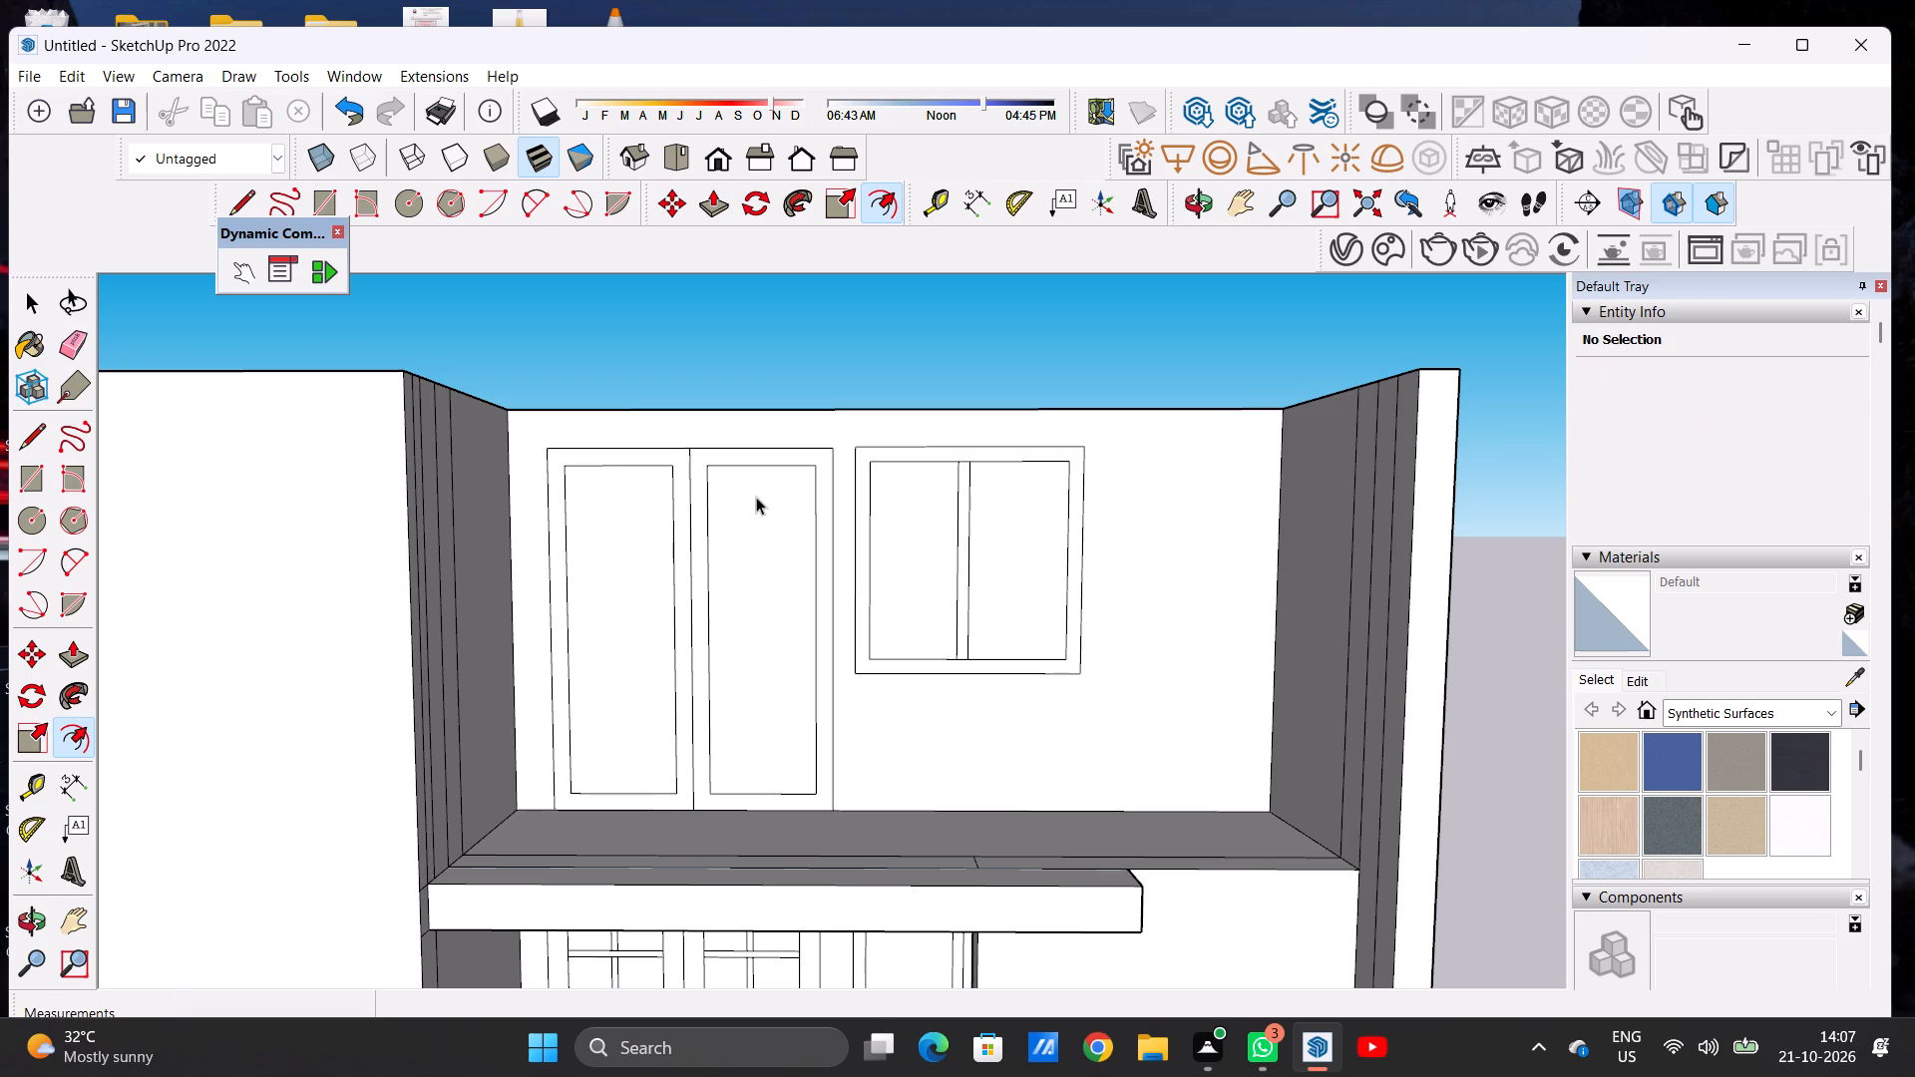
Draw a vertical line about 8' 2 9/16" long down the inner panel of the door leaf nearest the end block, slightly off its middle.
scroll(757, 485, "down", 5)
scroll(755, 598, "up", 6)
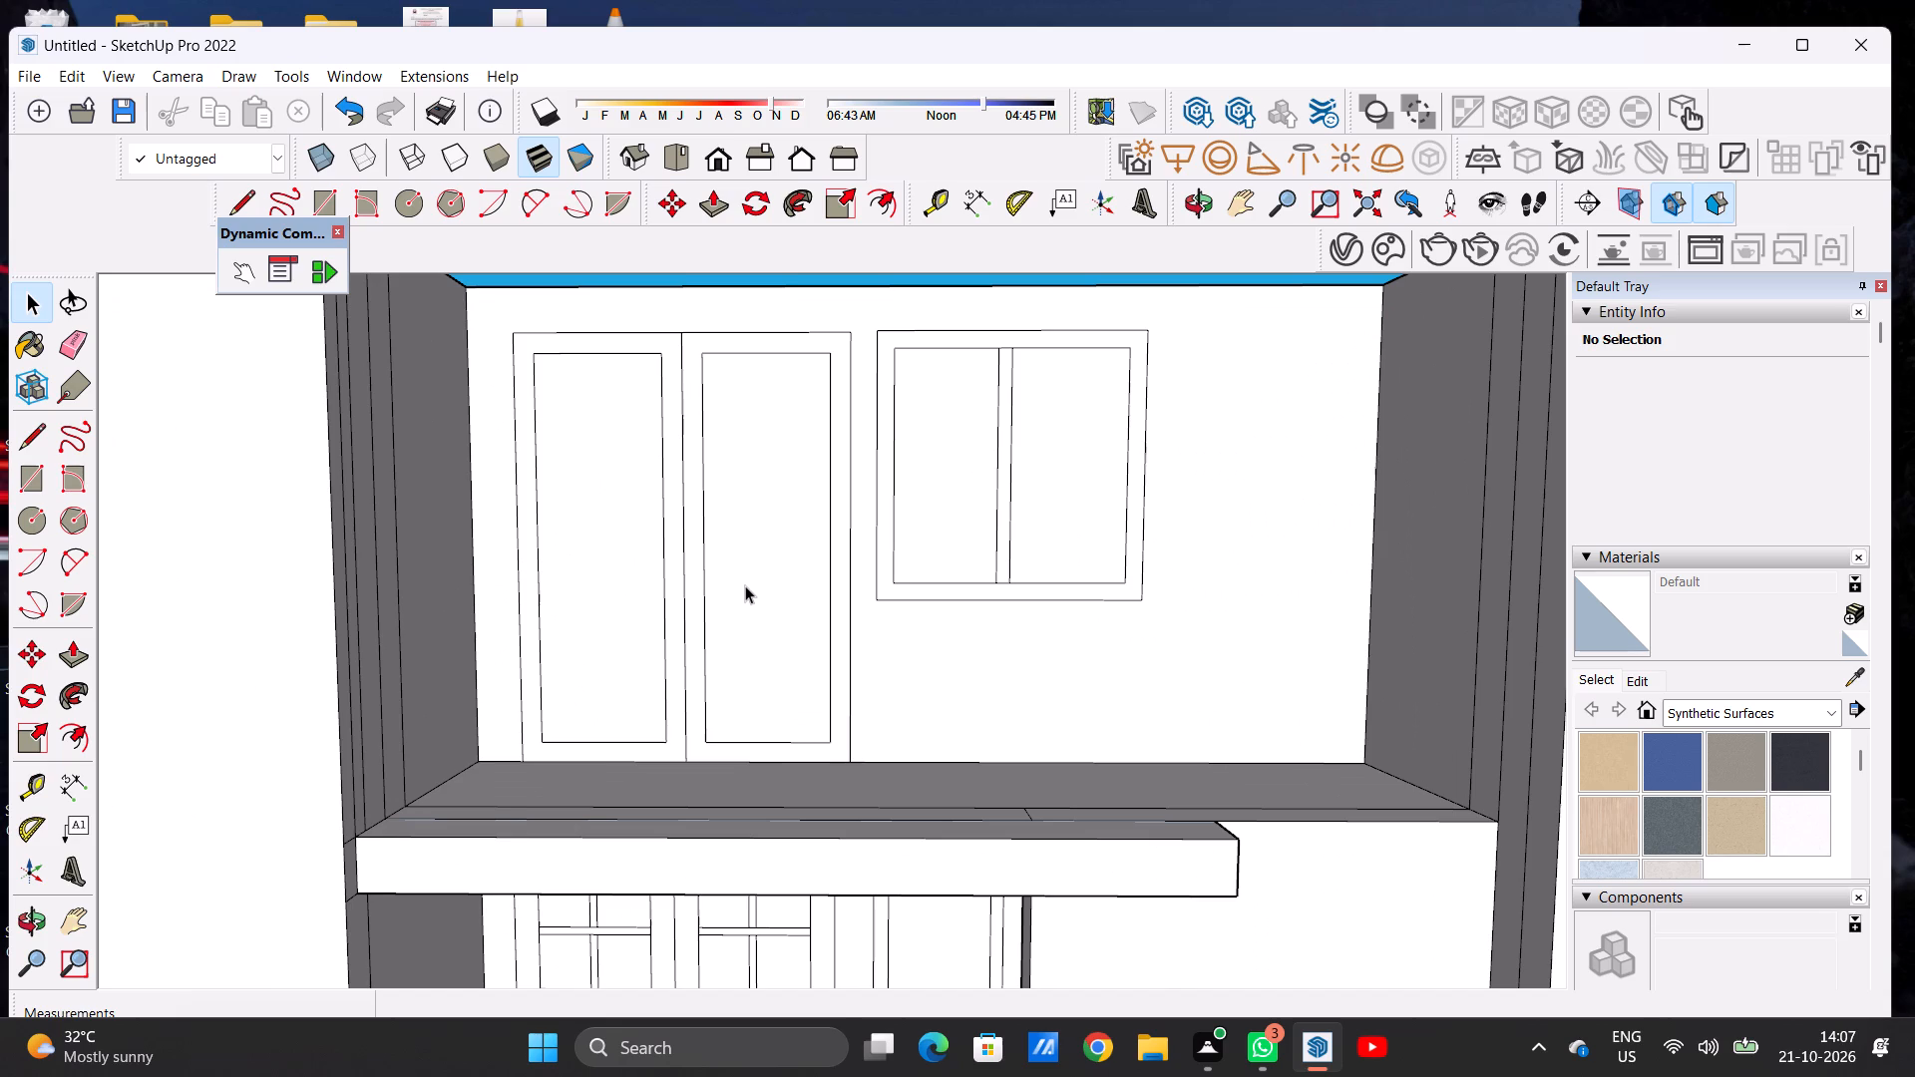
scroll(695, 611, "down", 5)
scroll(689, 681, "up", 4)
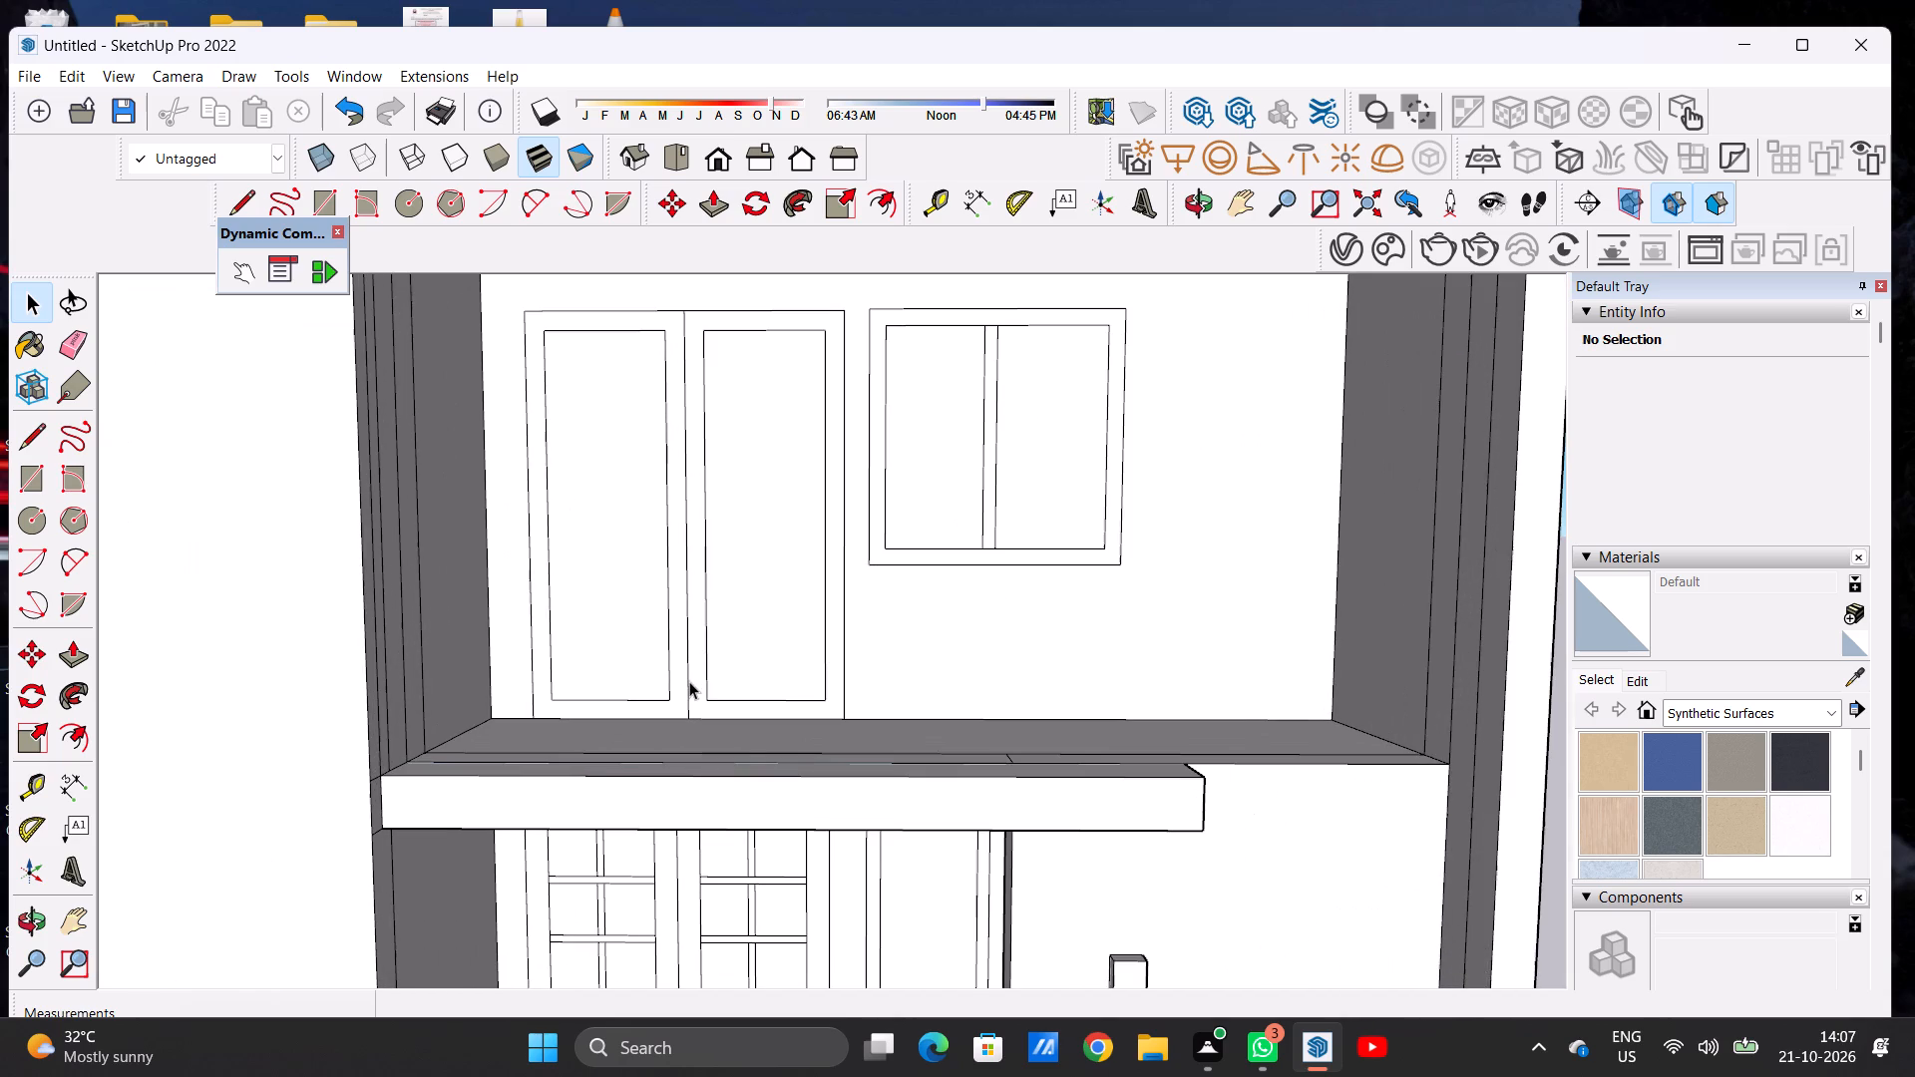
key("l")
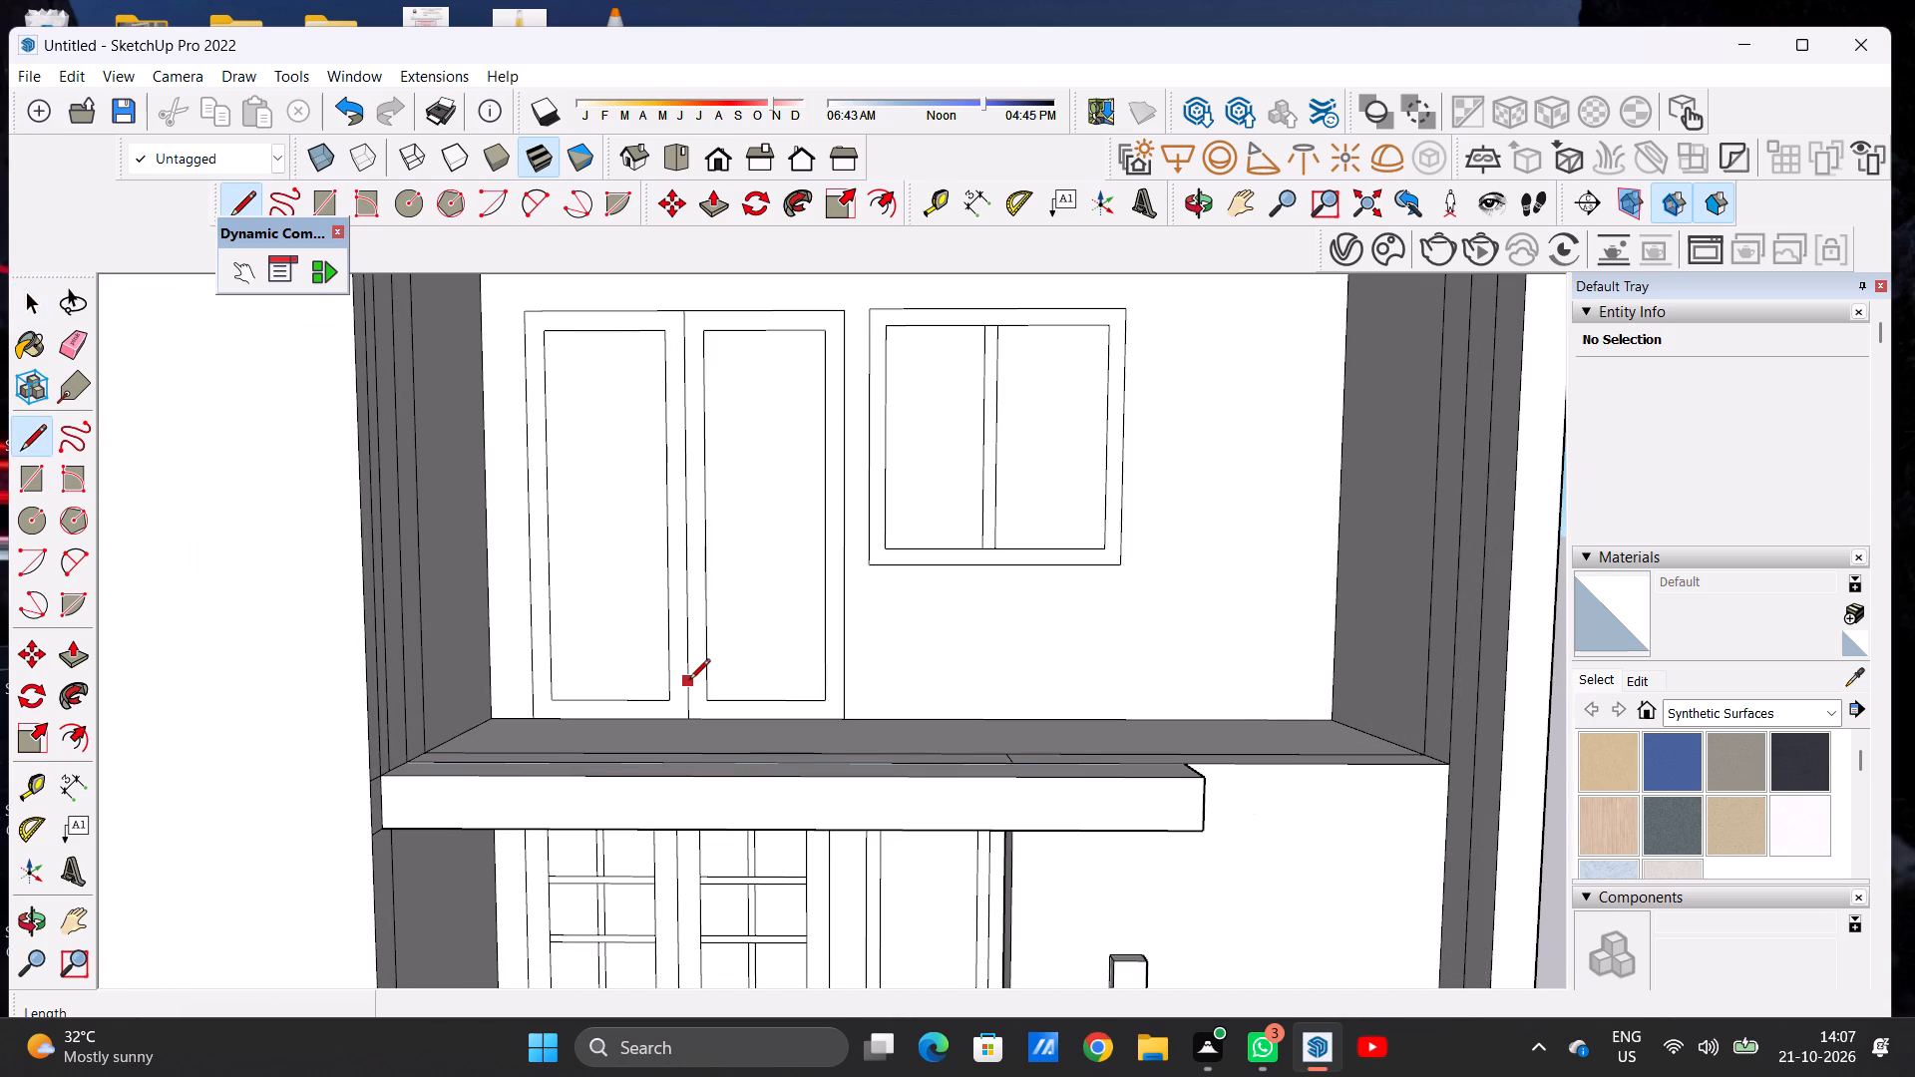
scroll(660, 642, "down", 5)
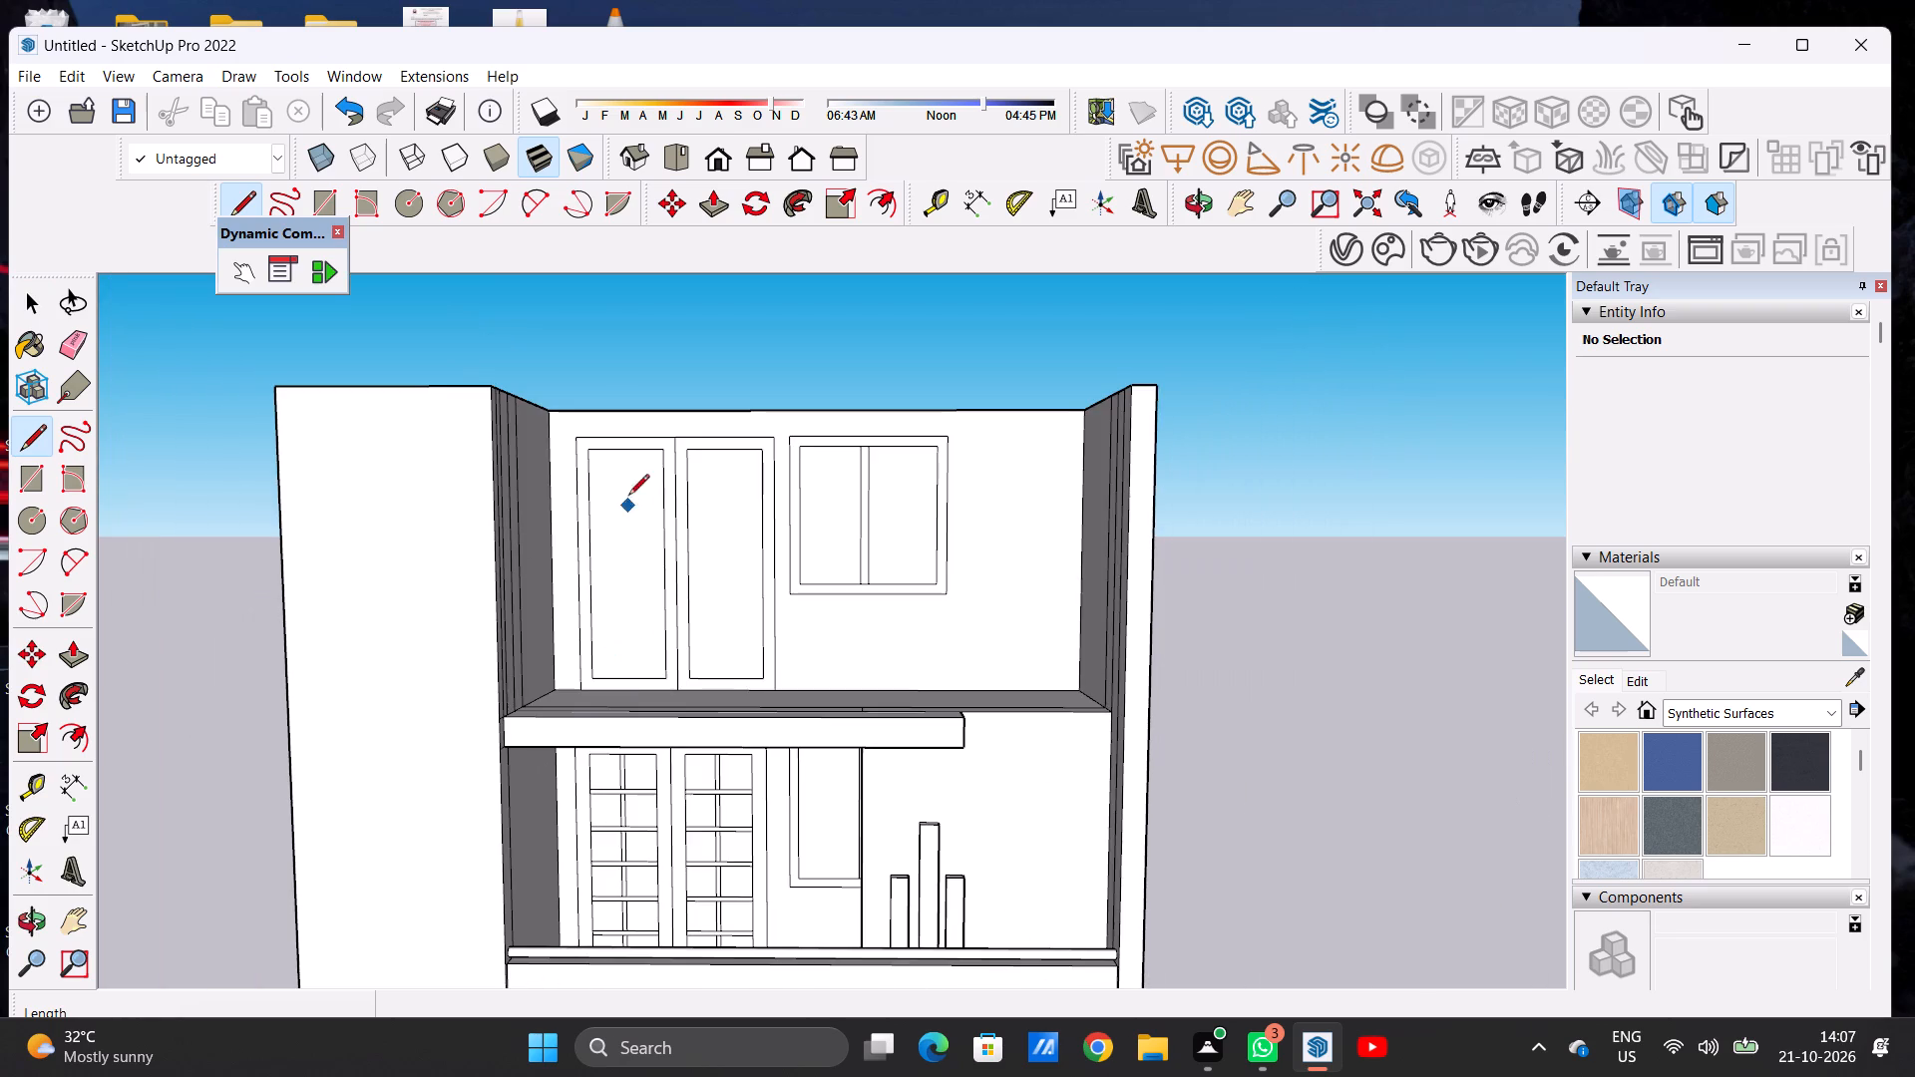
scroll(630, 472, "up", 6)
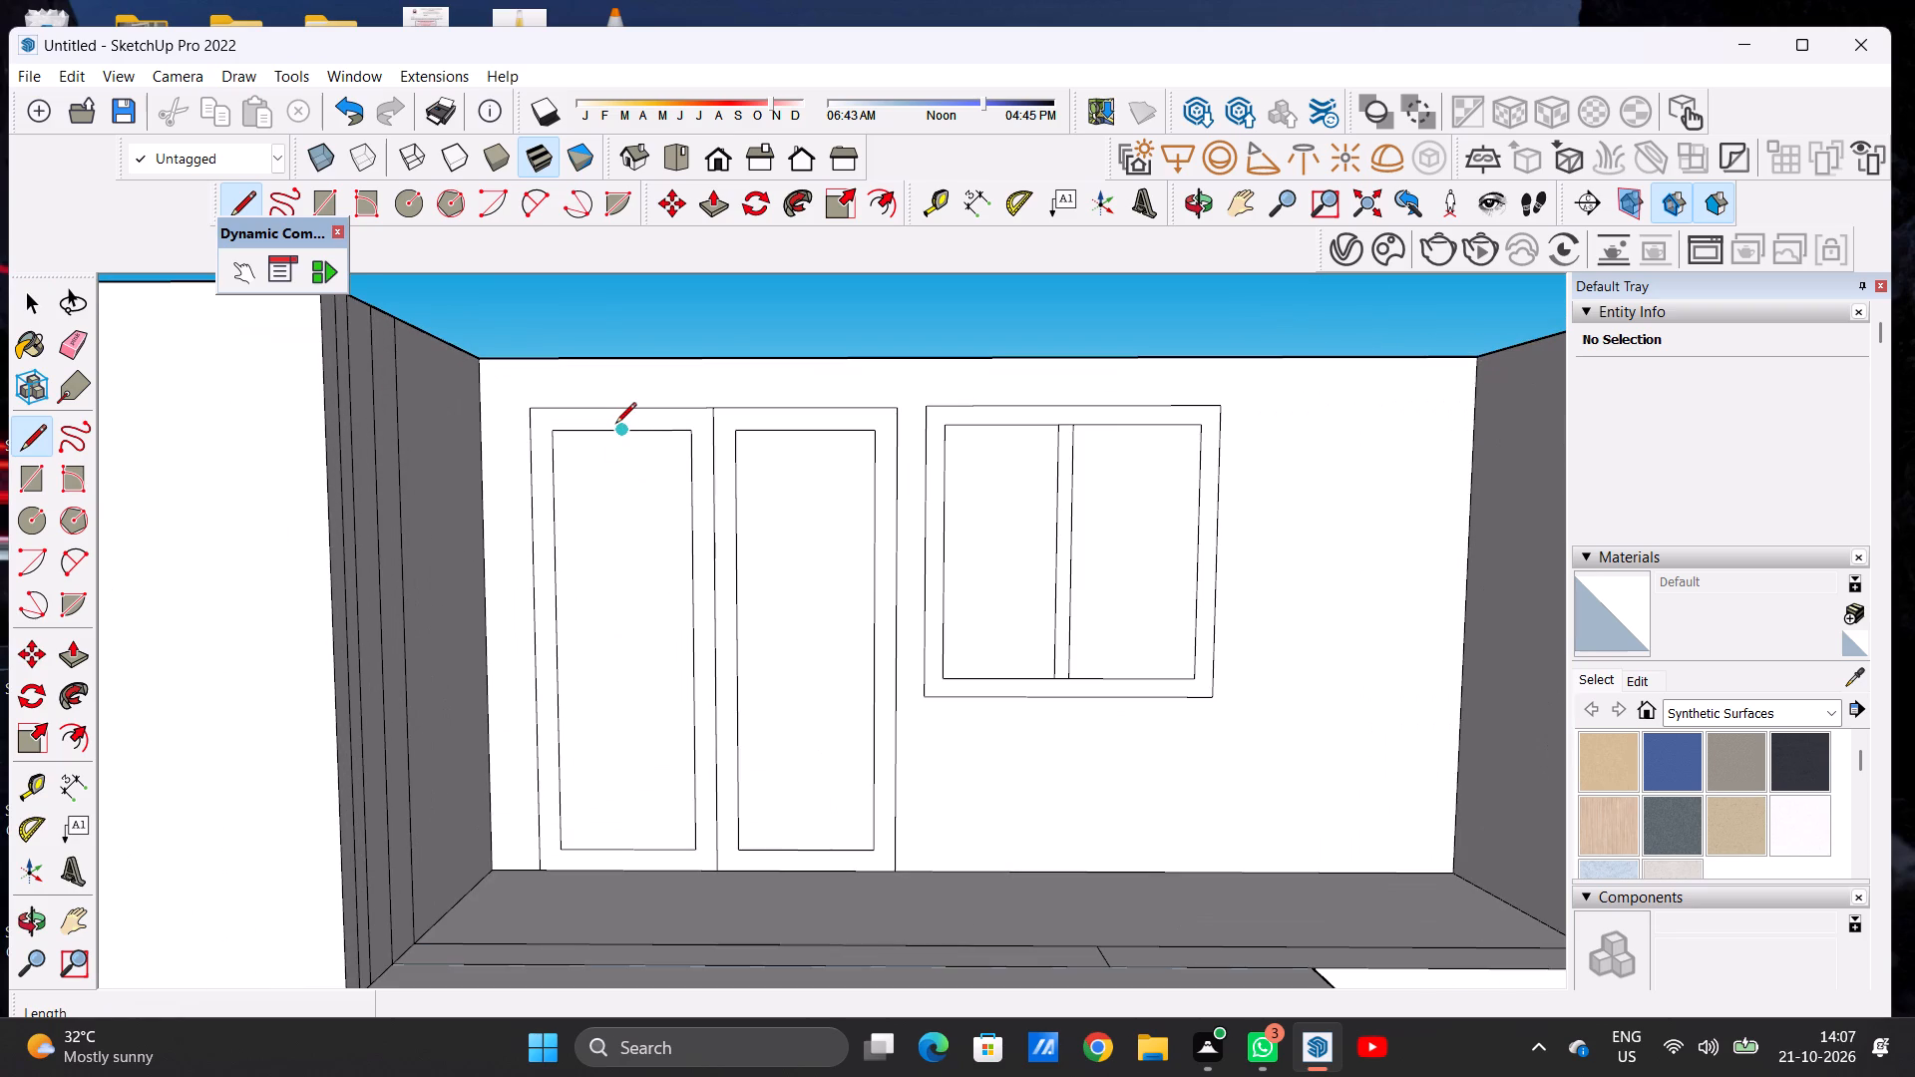
scroll(630, 426, "up", 2)
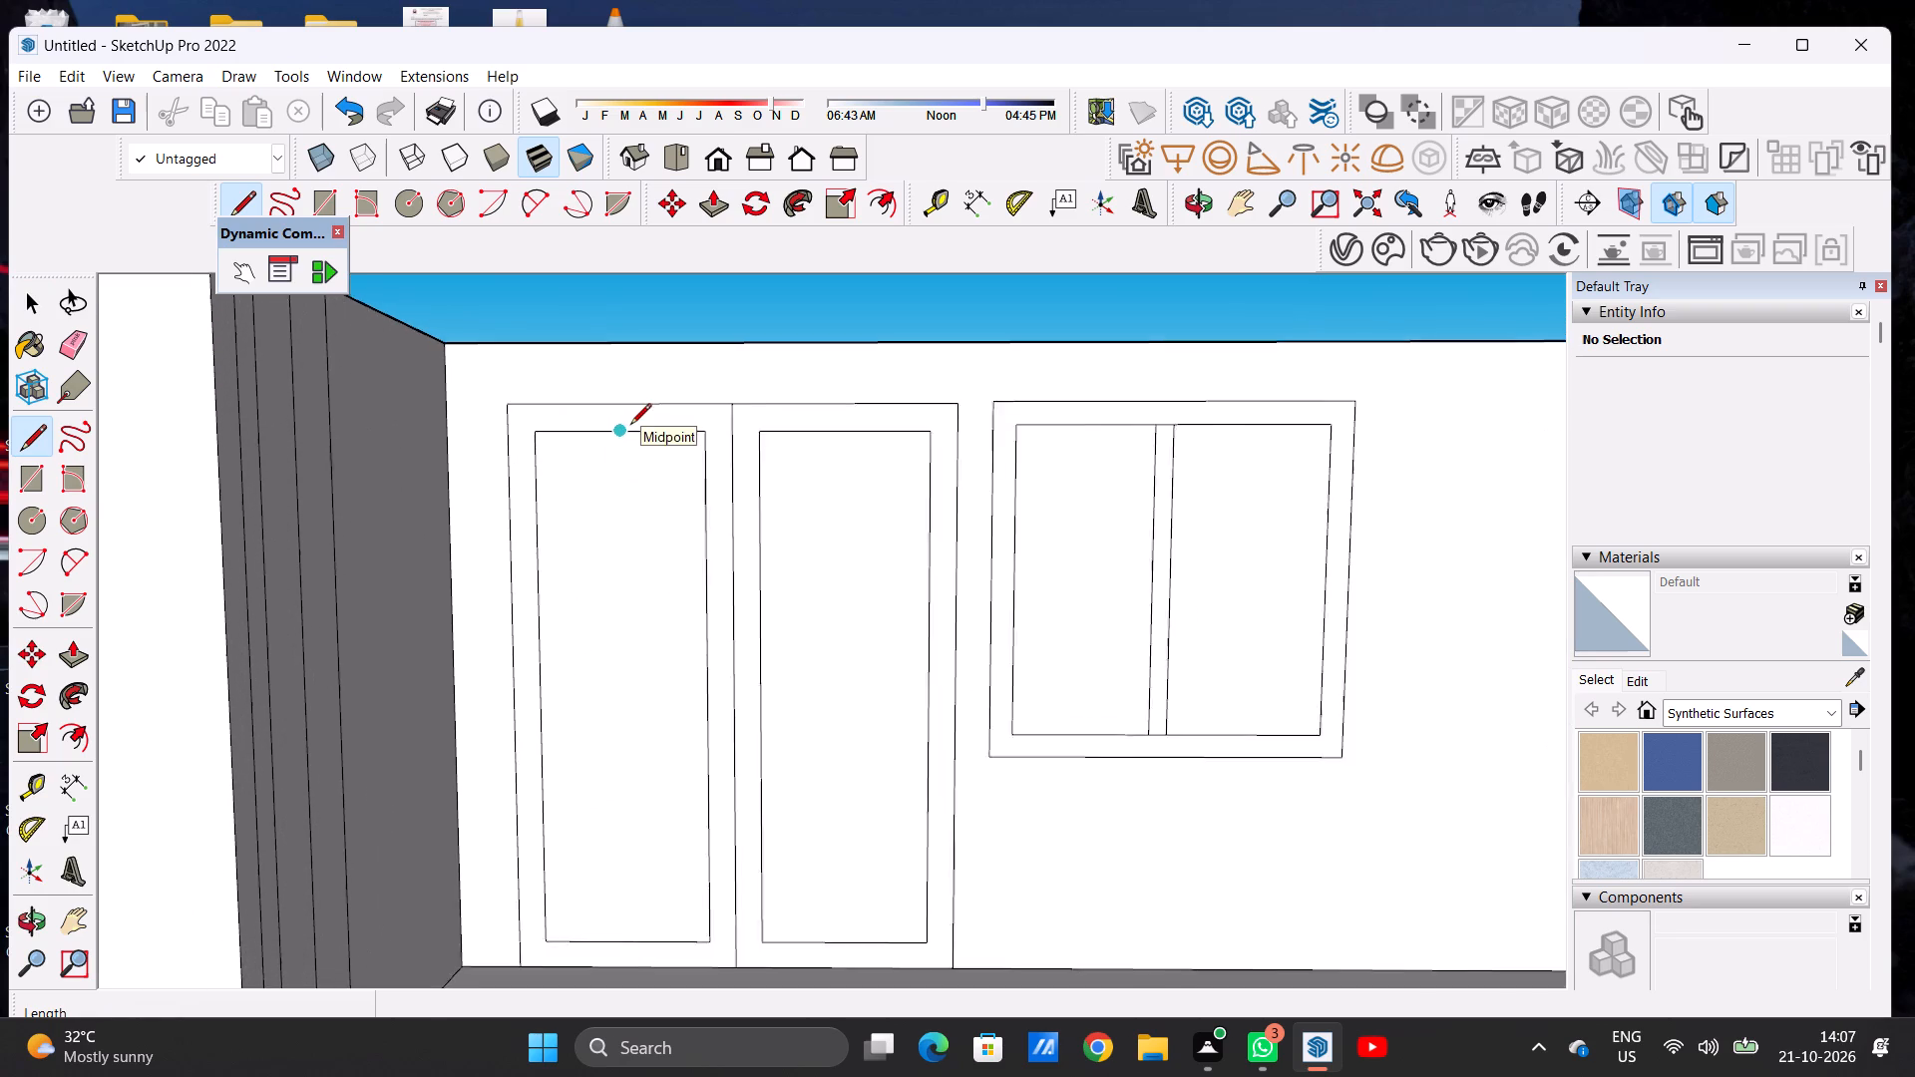
scroll(630, 426, "up", 2)
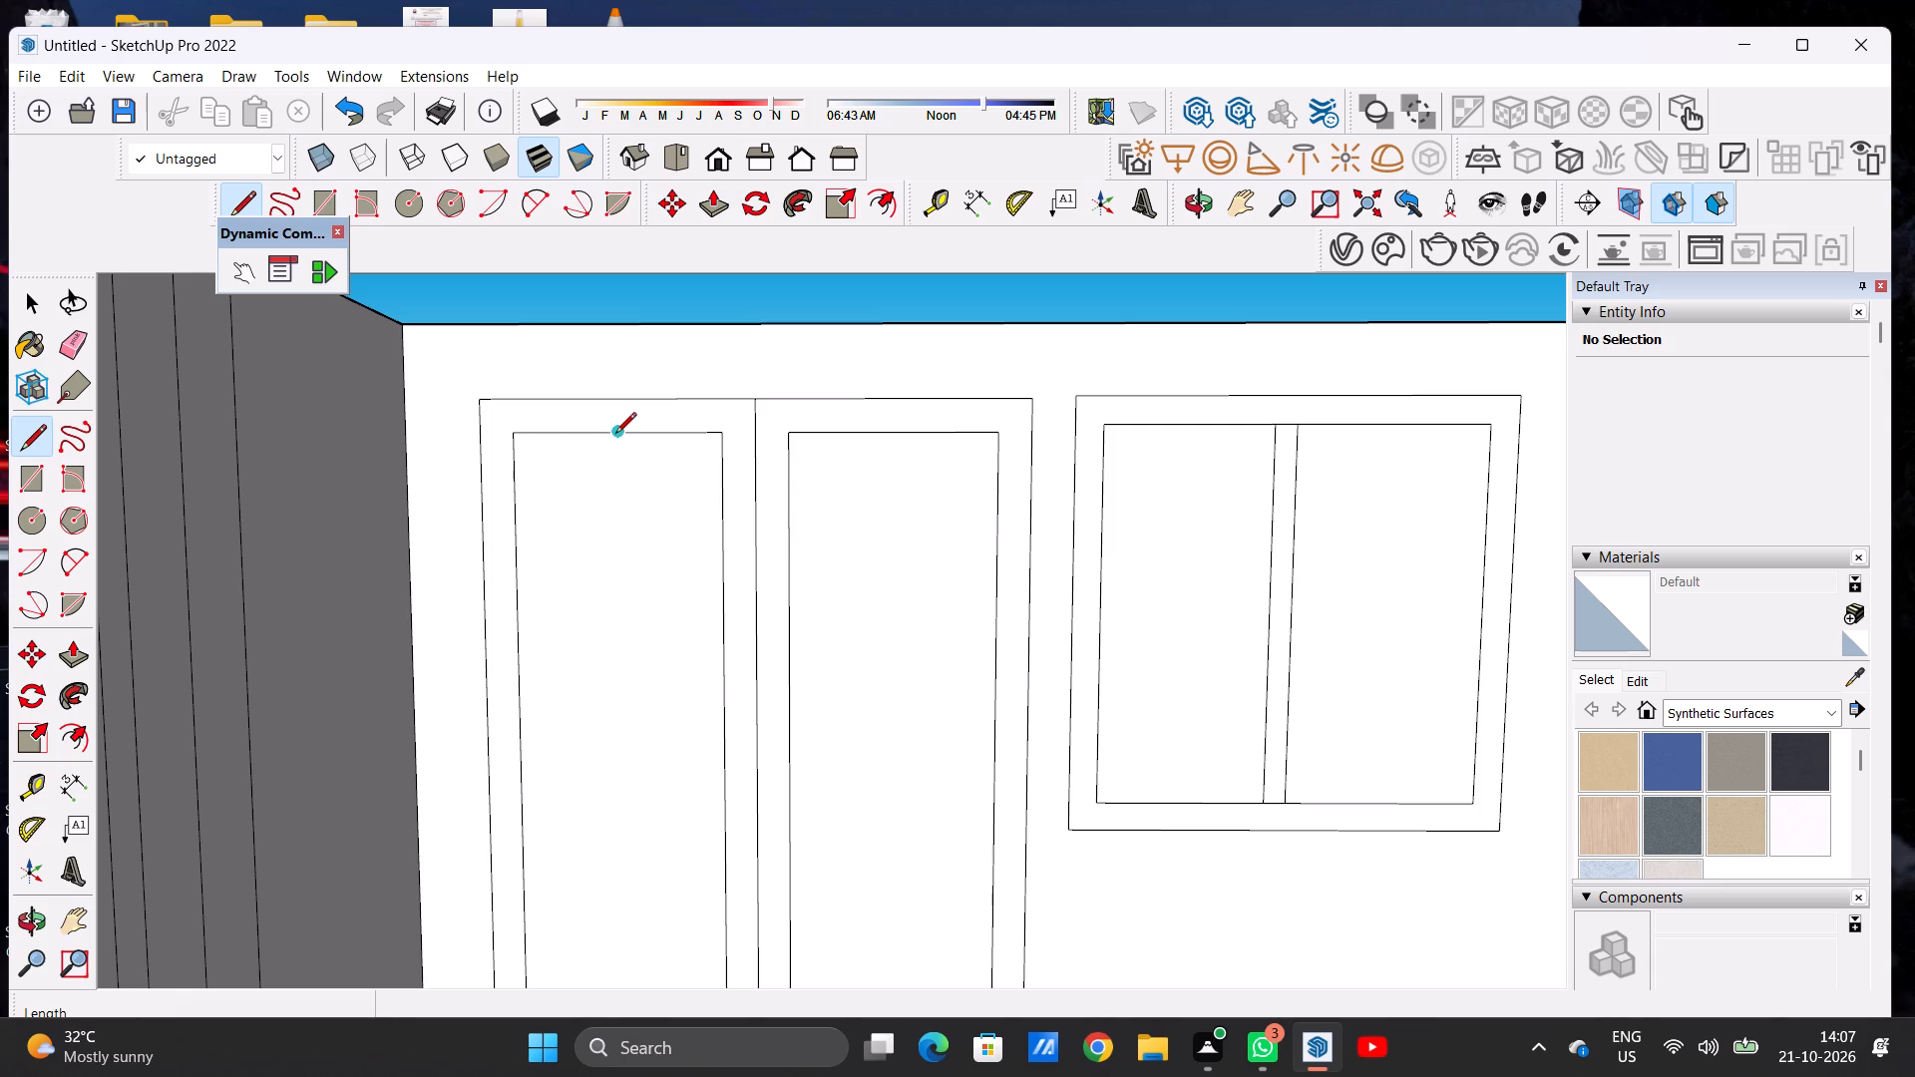
scroll(623, 400, "down", 2)
scroll(623, 390, "up", 1)
scroll(623, 388, "down", 6)
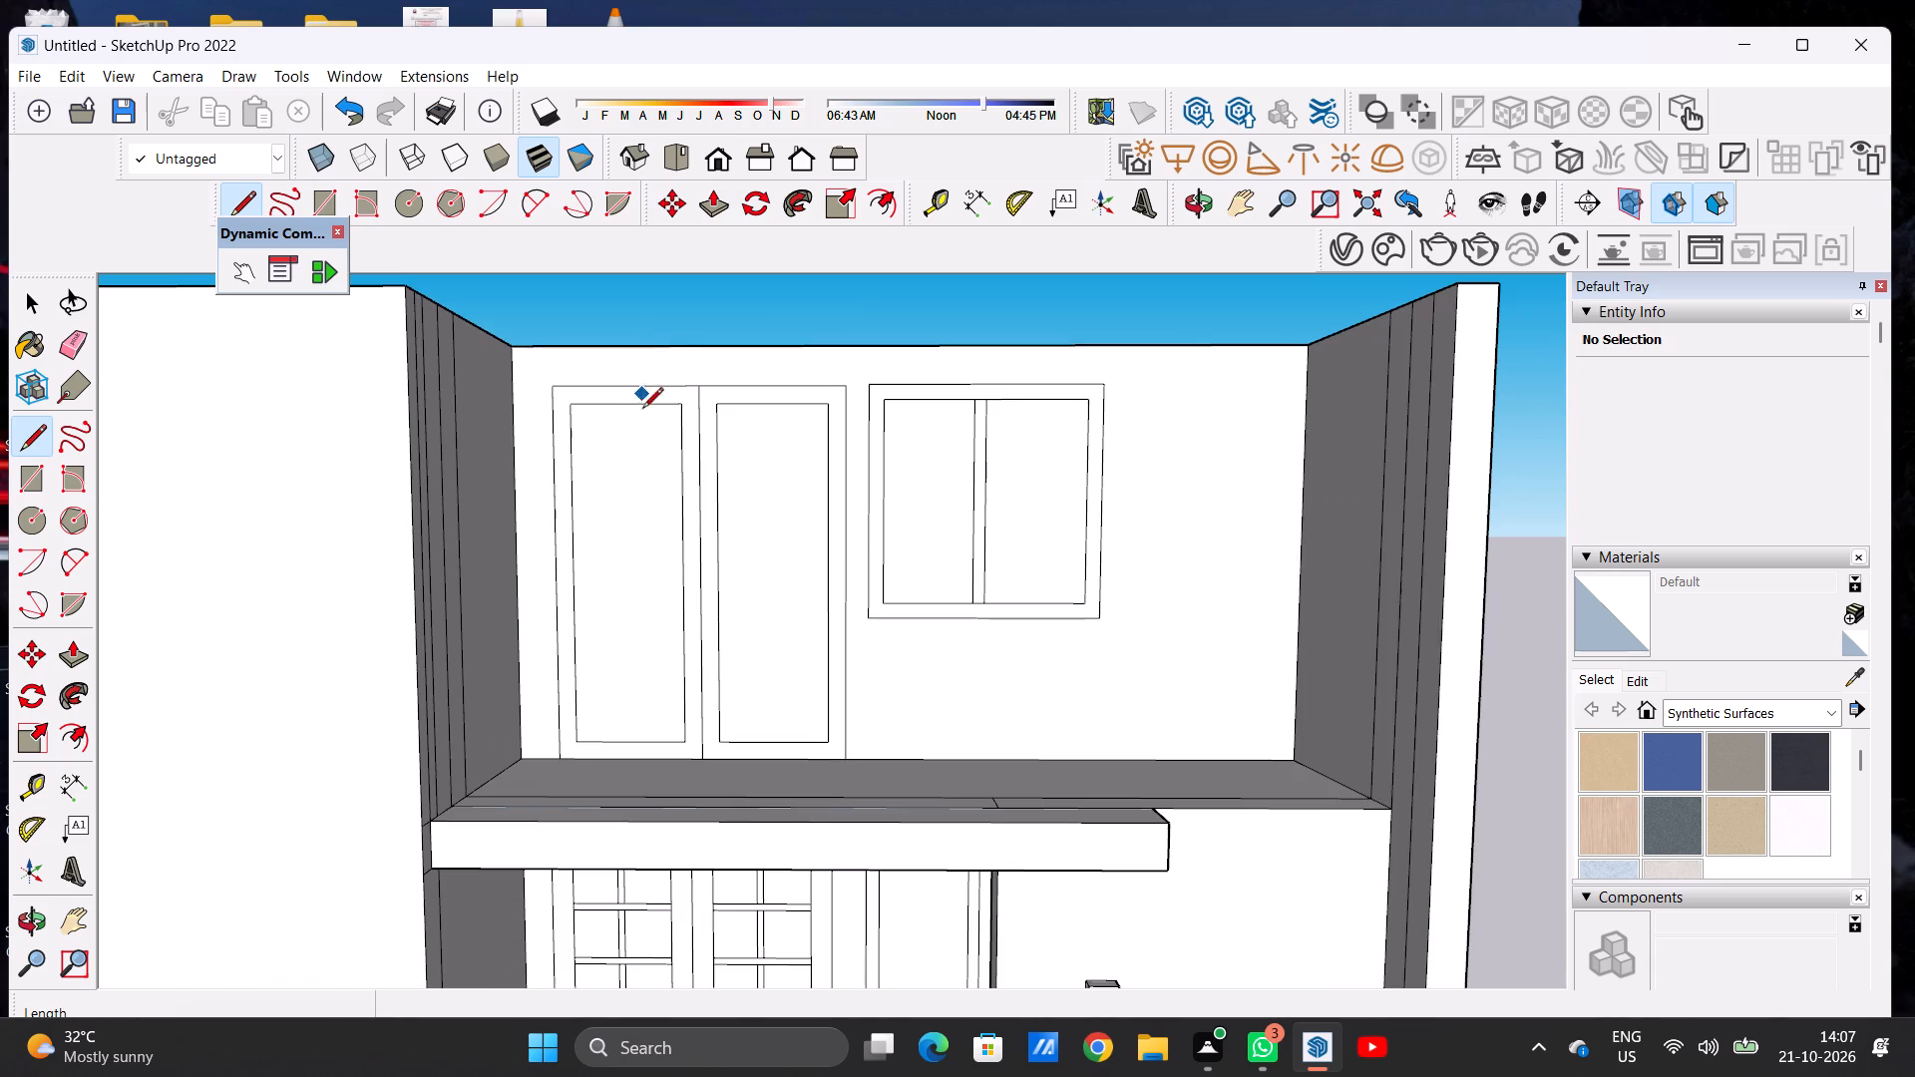
scroll(574, 592, "up", 5)
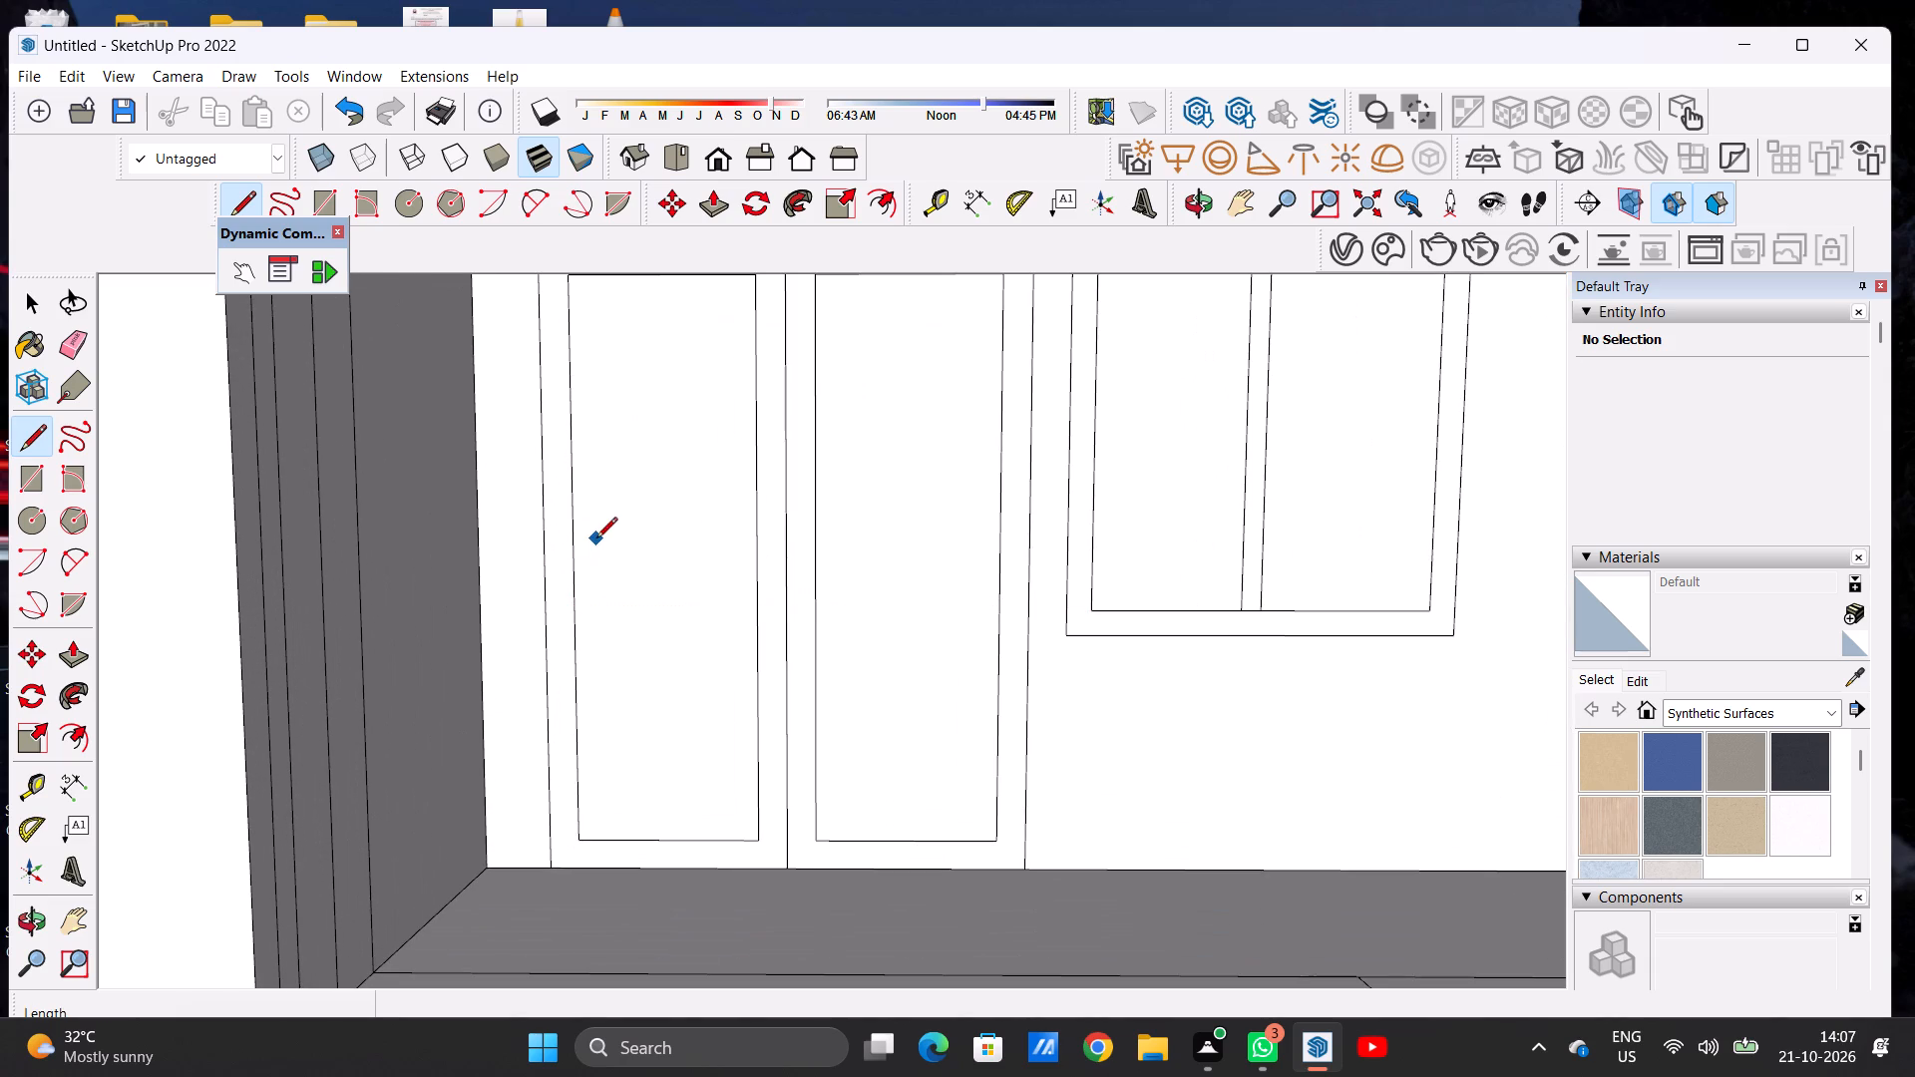
scroll(596, 539, "down", 2)
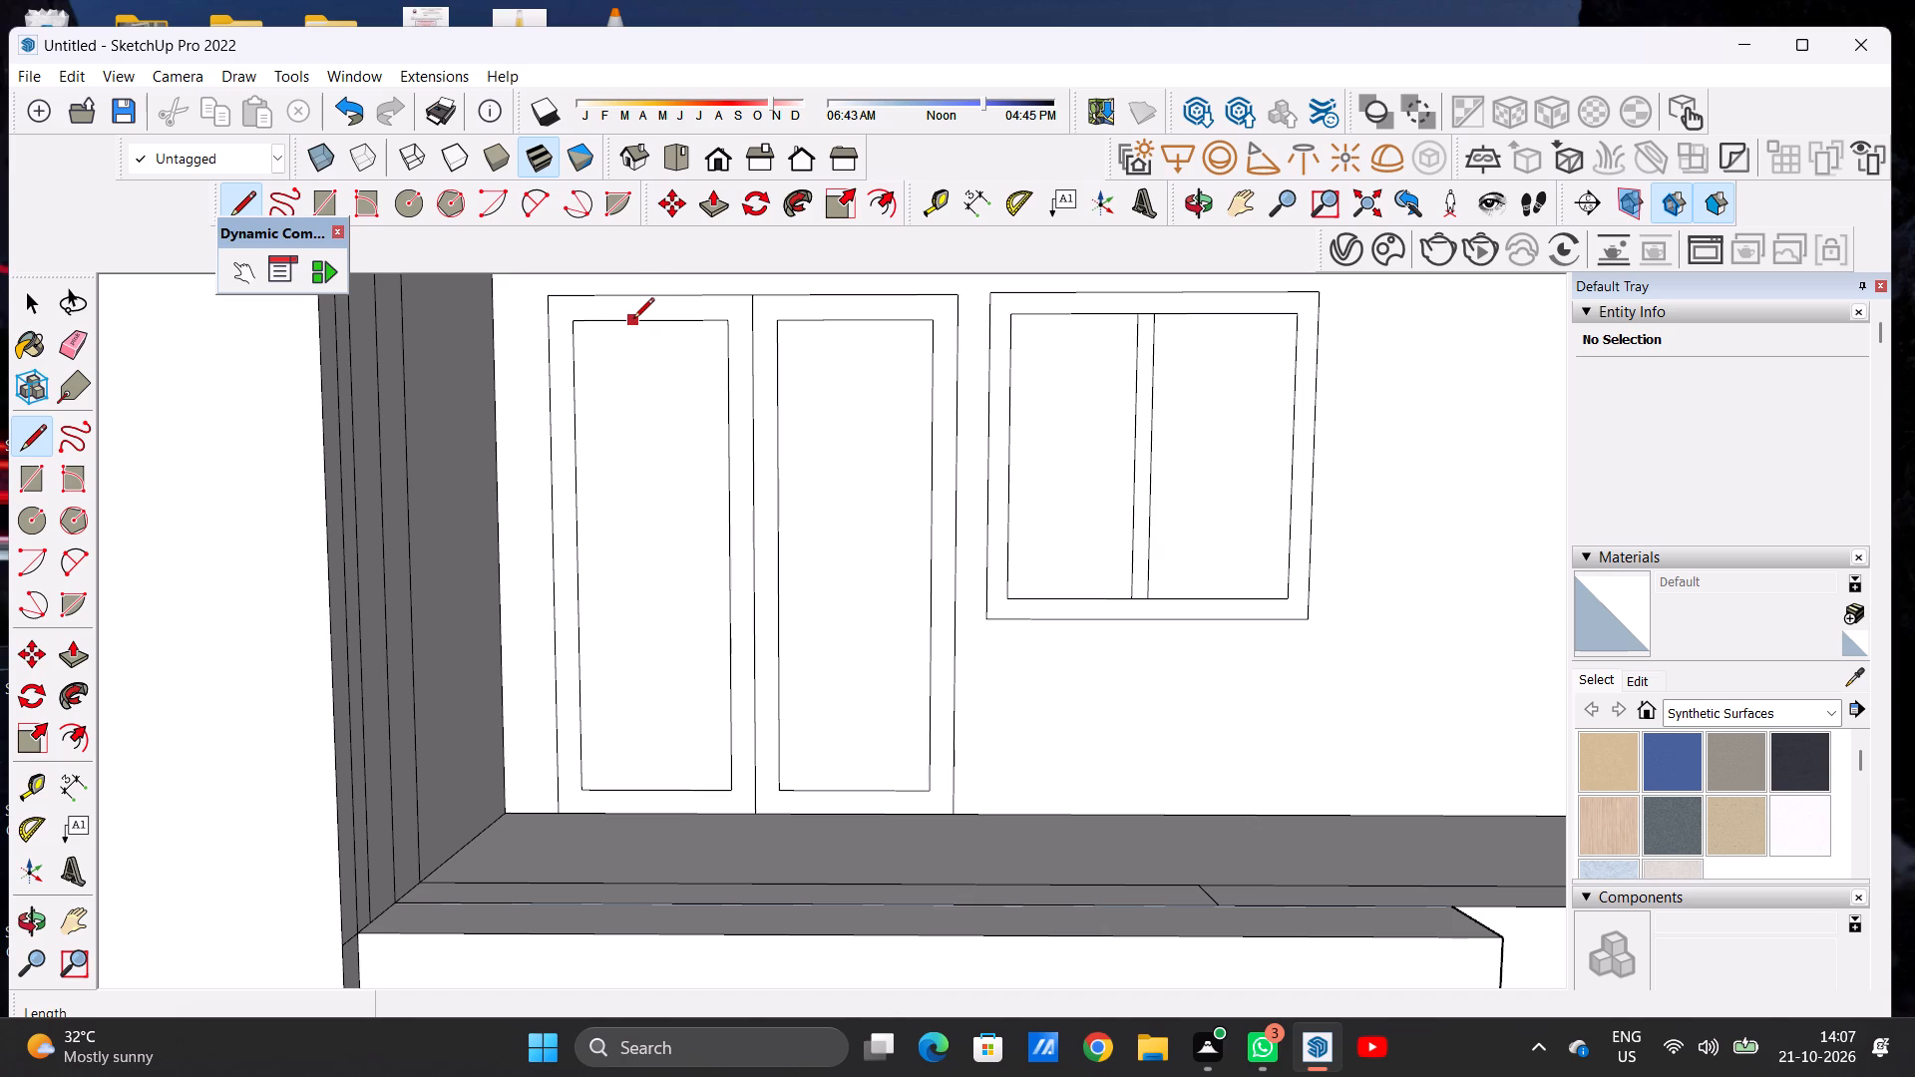
left_click(634, 320)
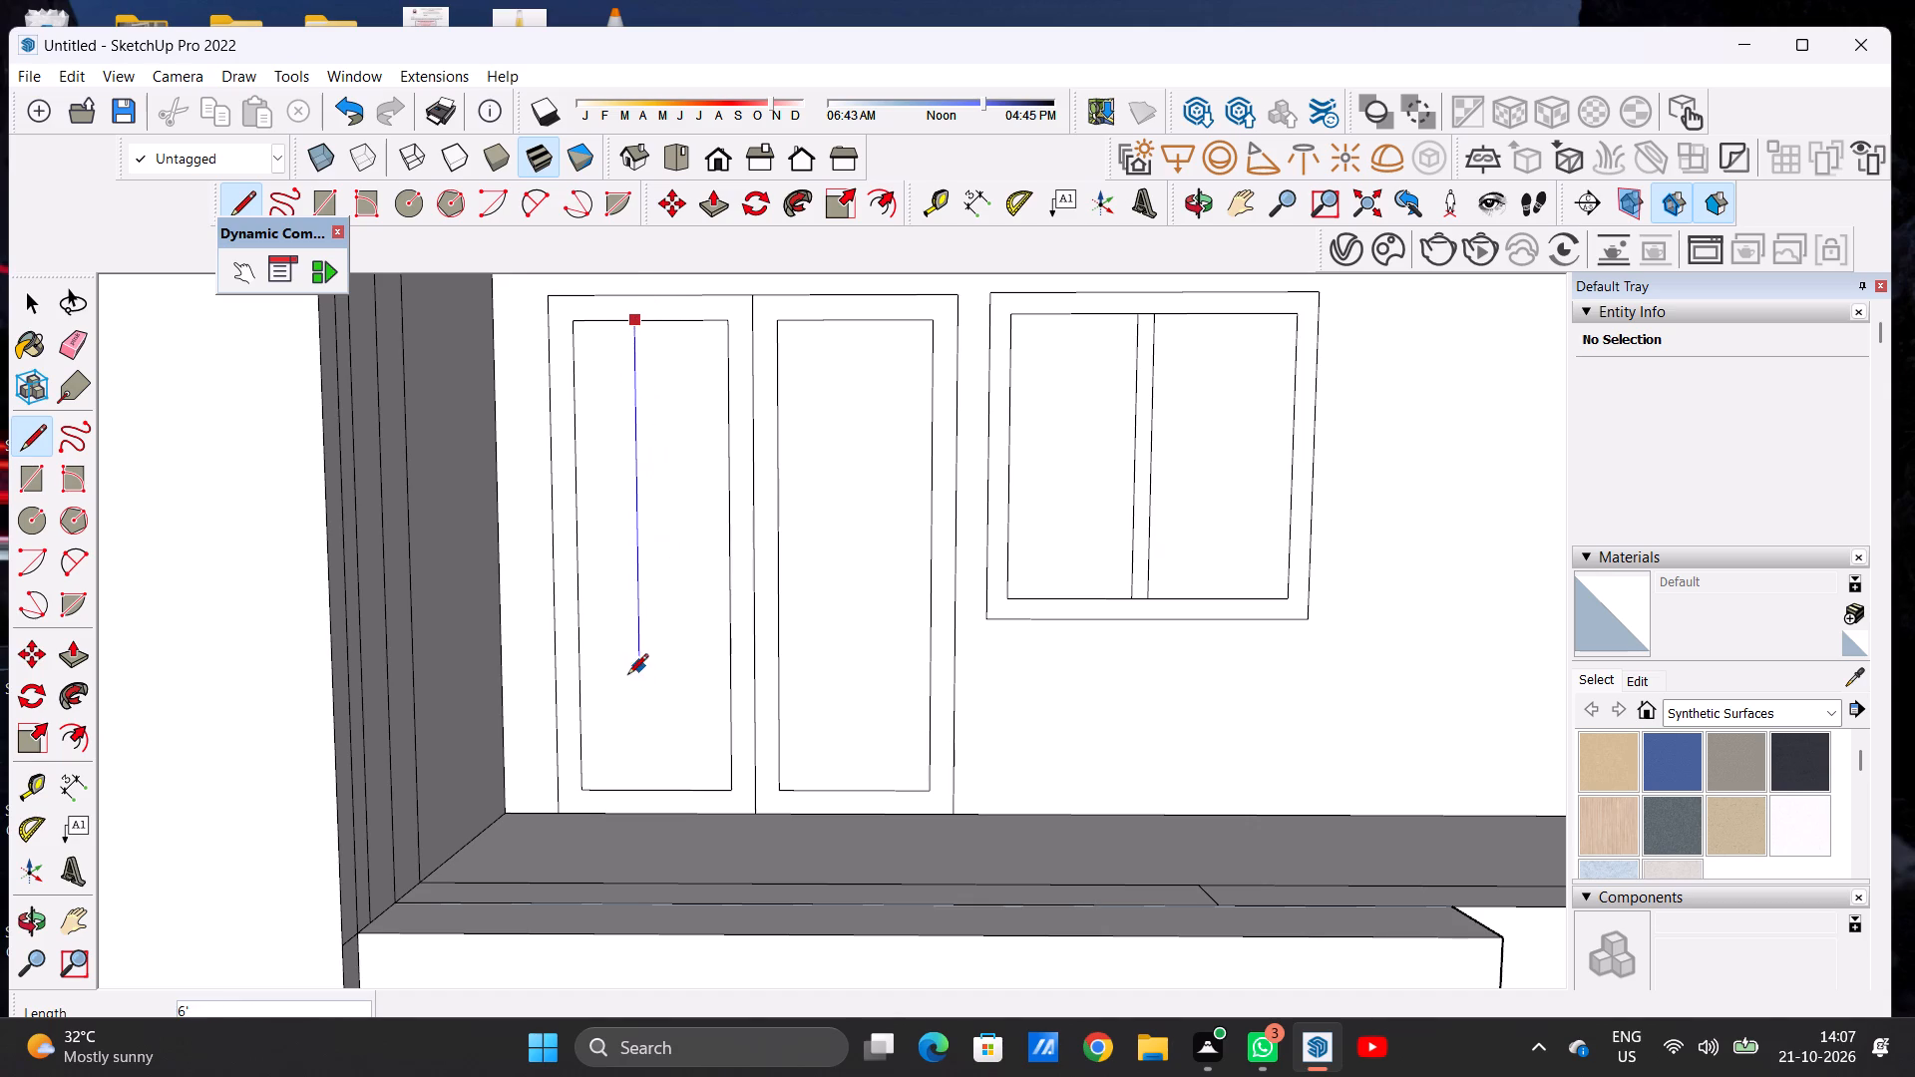
left_click(638, 793)
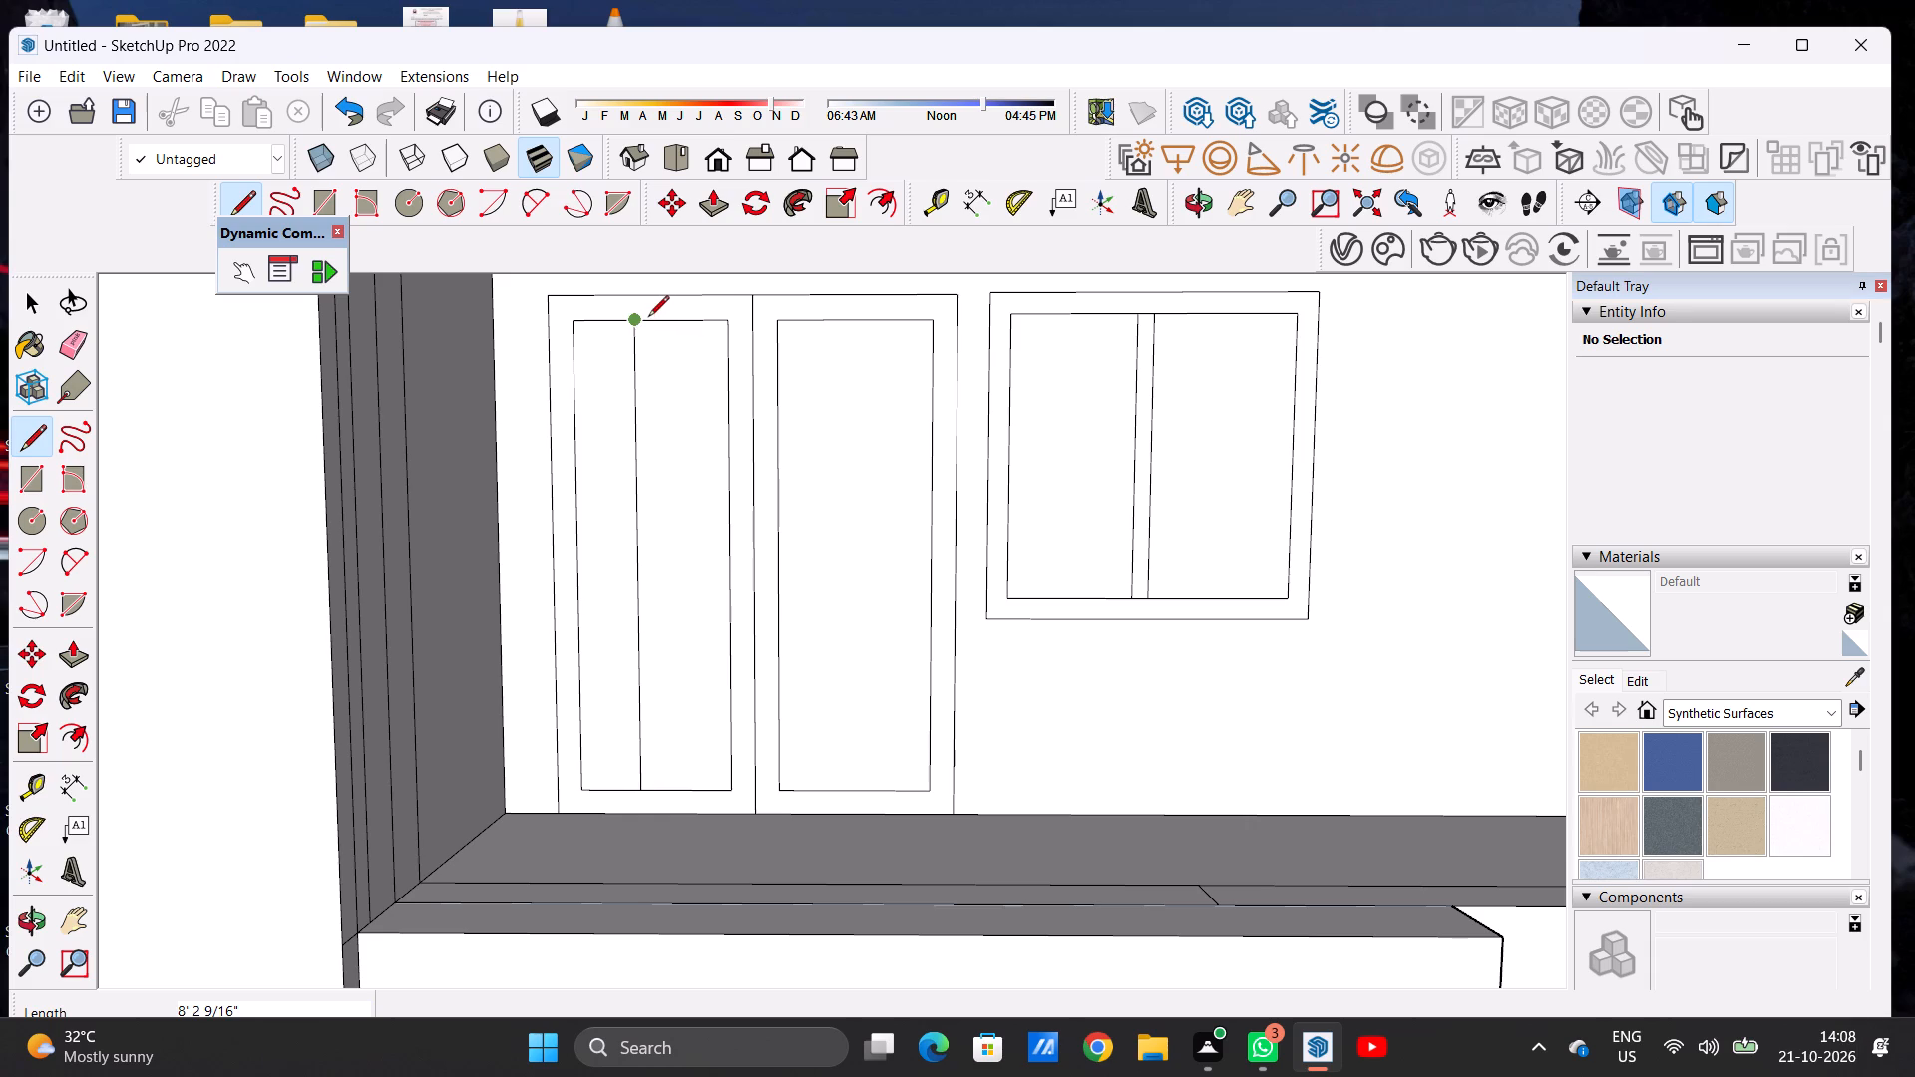
Draw a second vertical line about 8' 2 9/16" long close beside the first to form the door leaf's mullion strip.
scroll(650, 320, "up", 5)
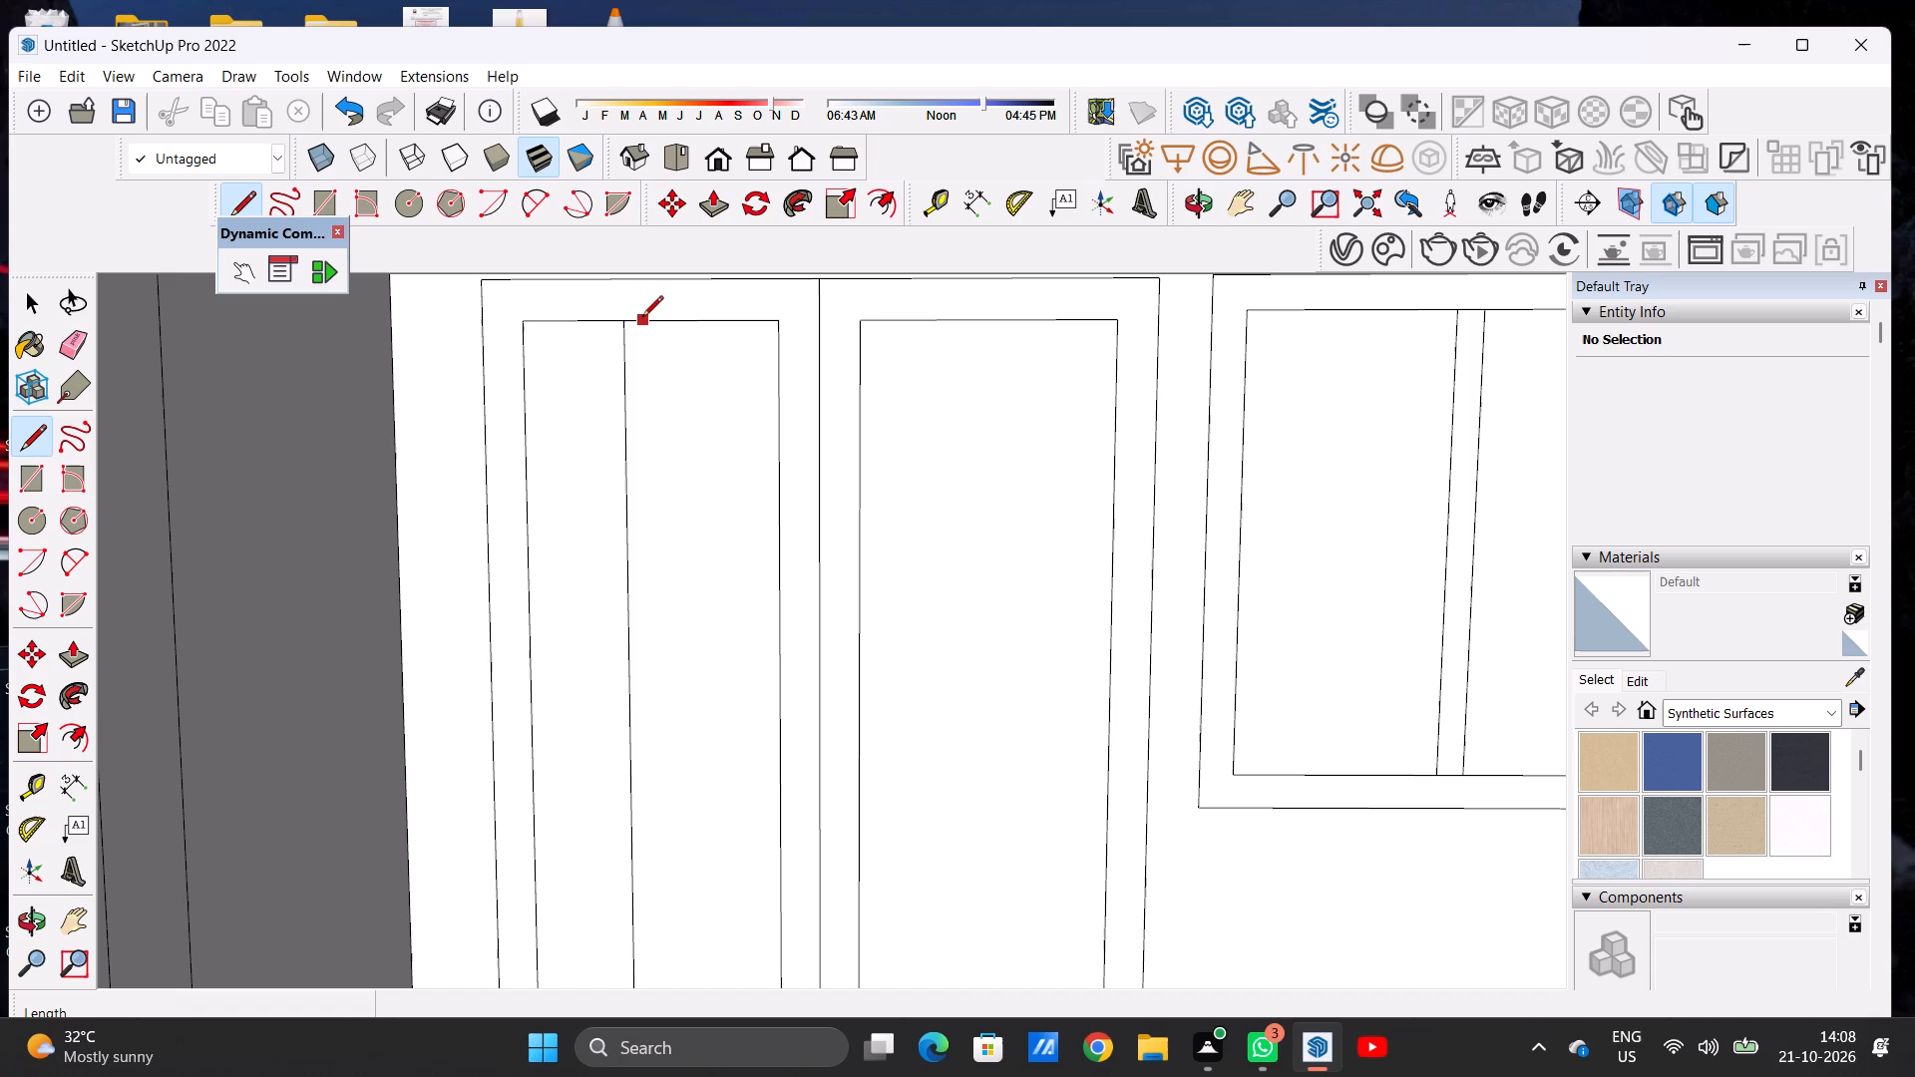
left_click(642, 318)
scroll(660, 334, "down", 14)
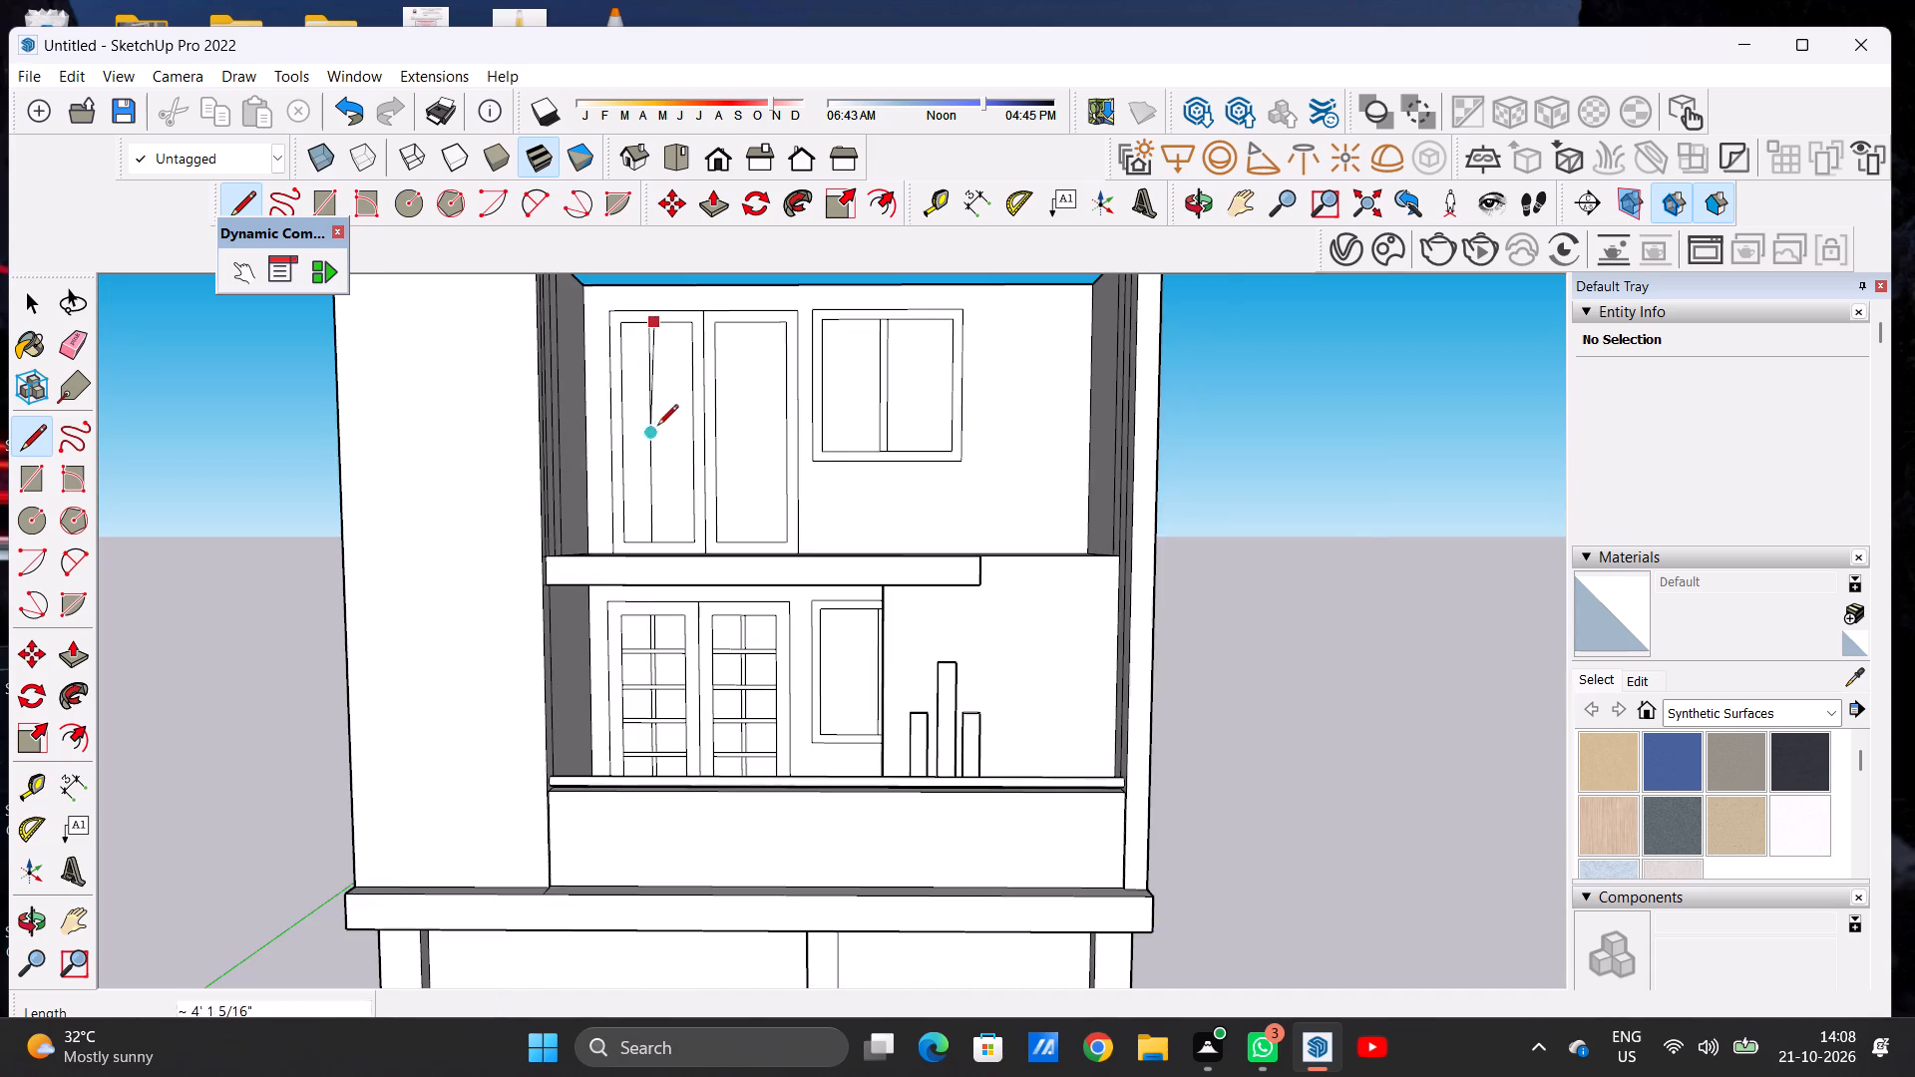
scroll(660, 435, "up", 8)
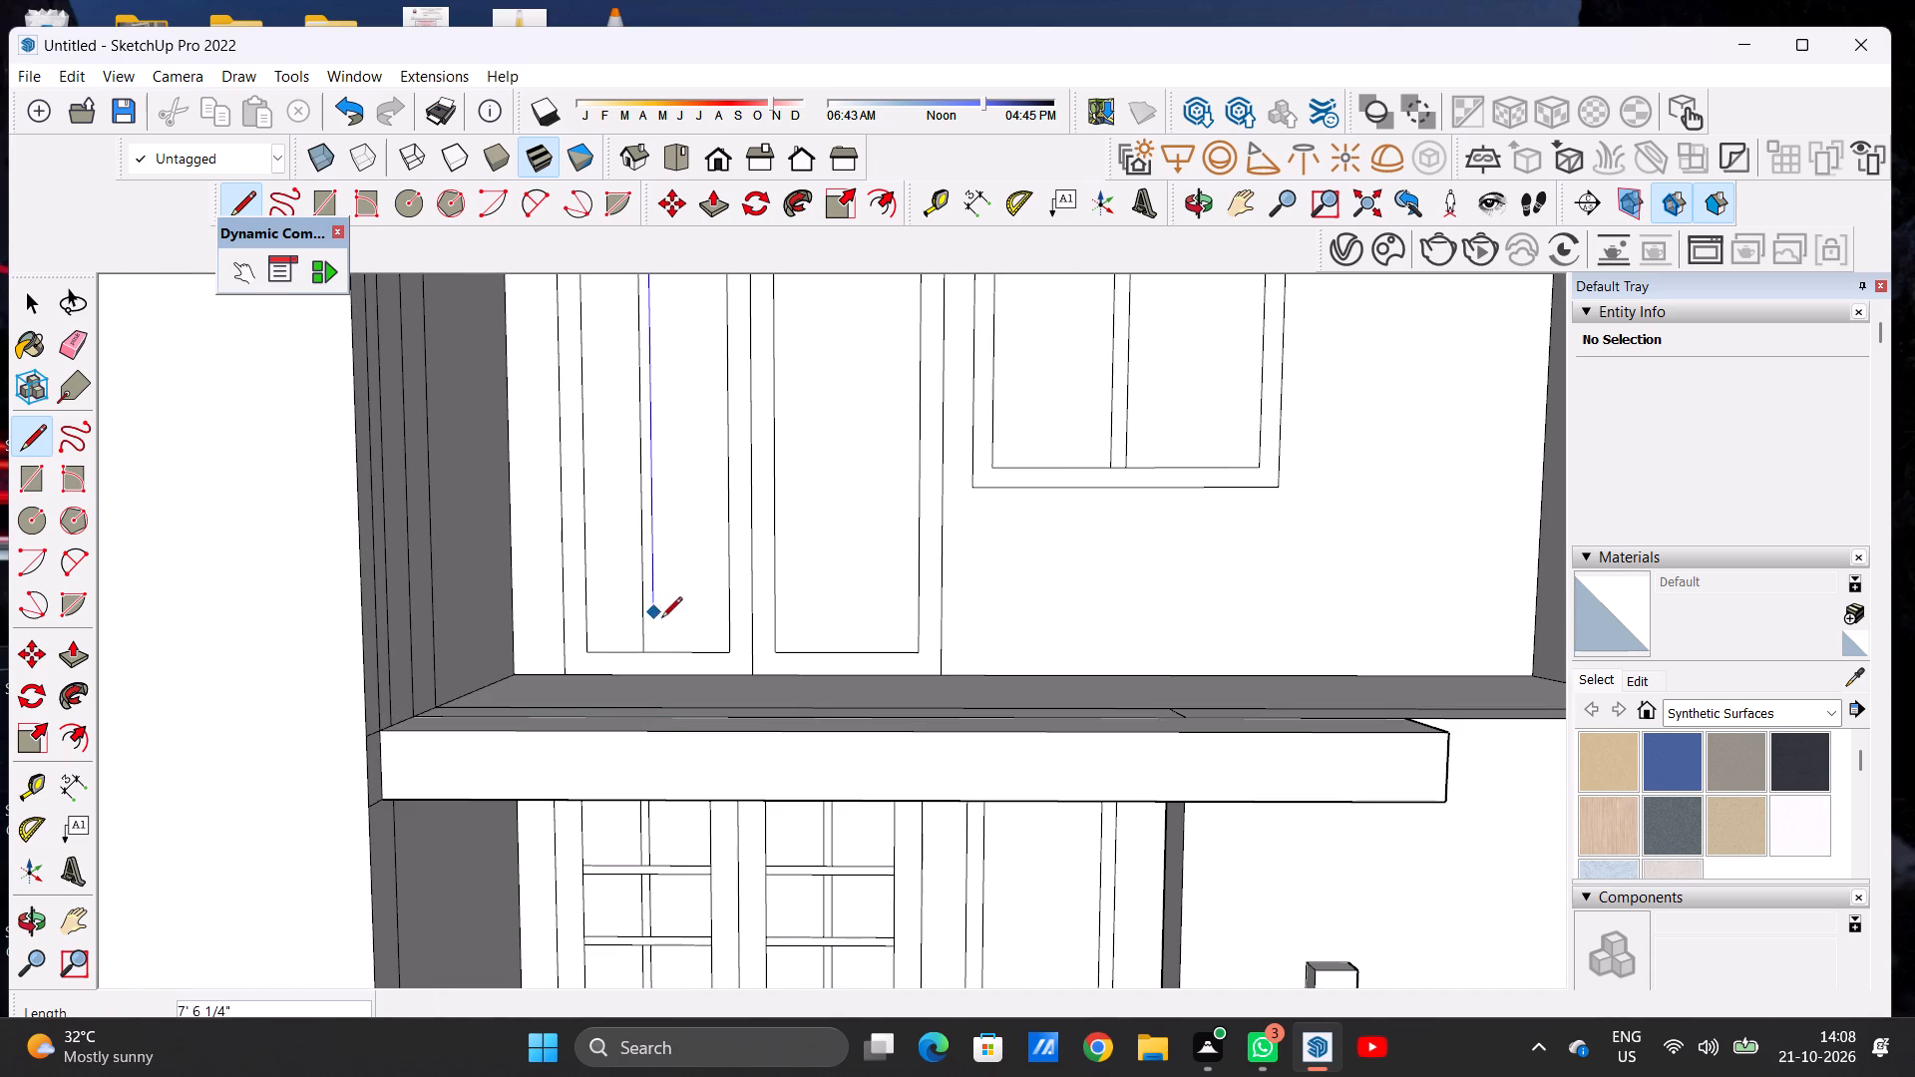
left_click(659, 647)
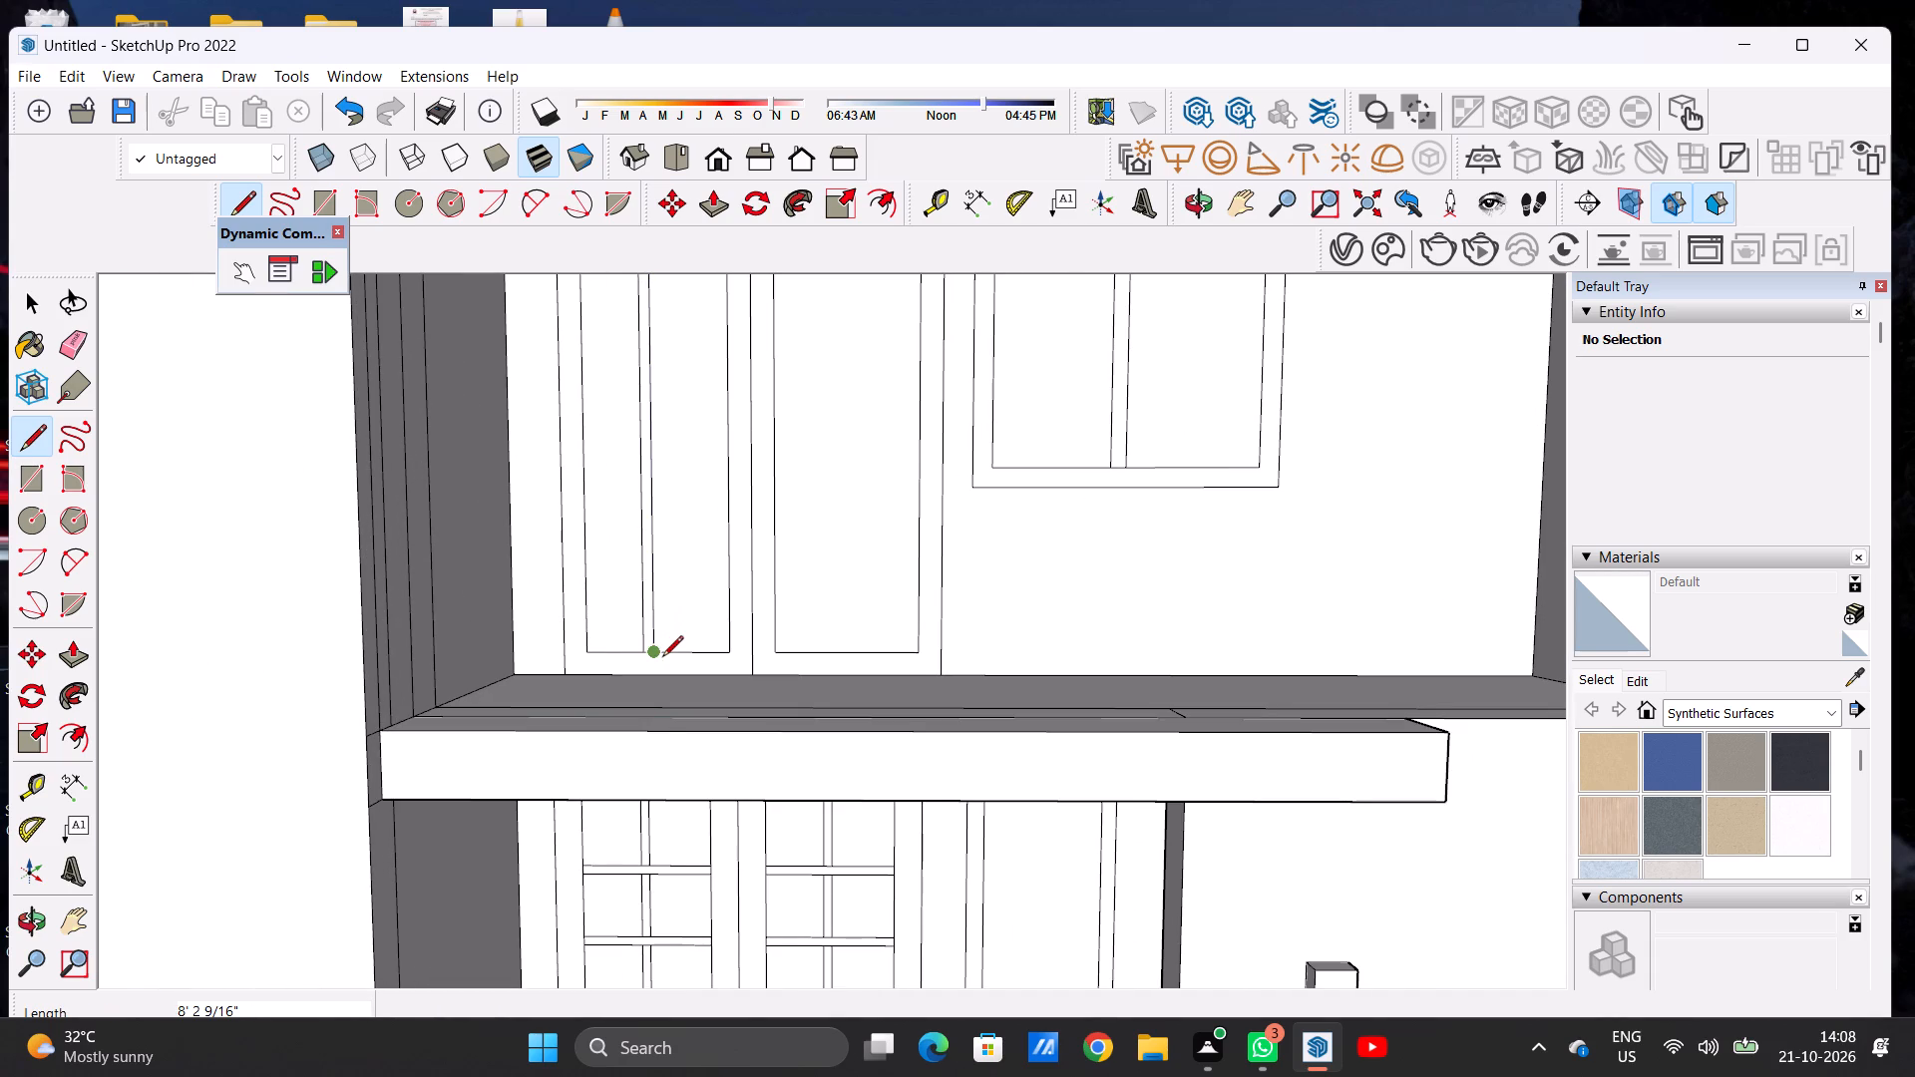
key("space")
Move the door leaf's vertical mullion strip about 1 3/4" sideways, toward the other leaf.
scroll(640, 611, "down", 8)
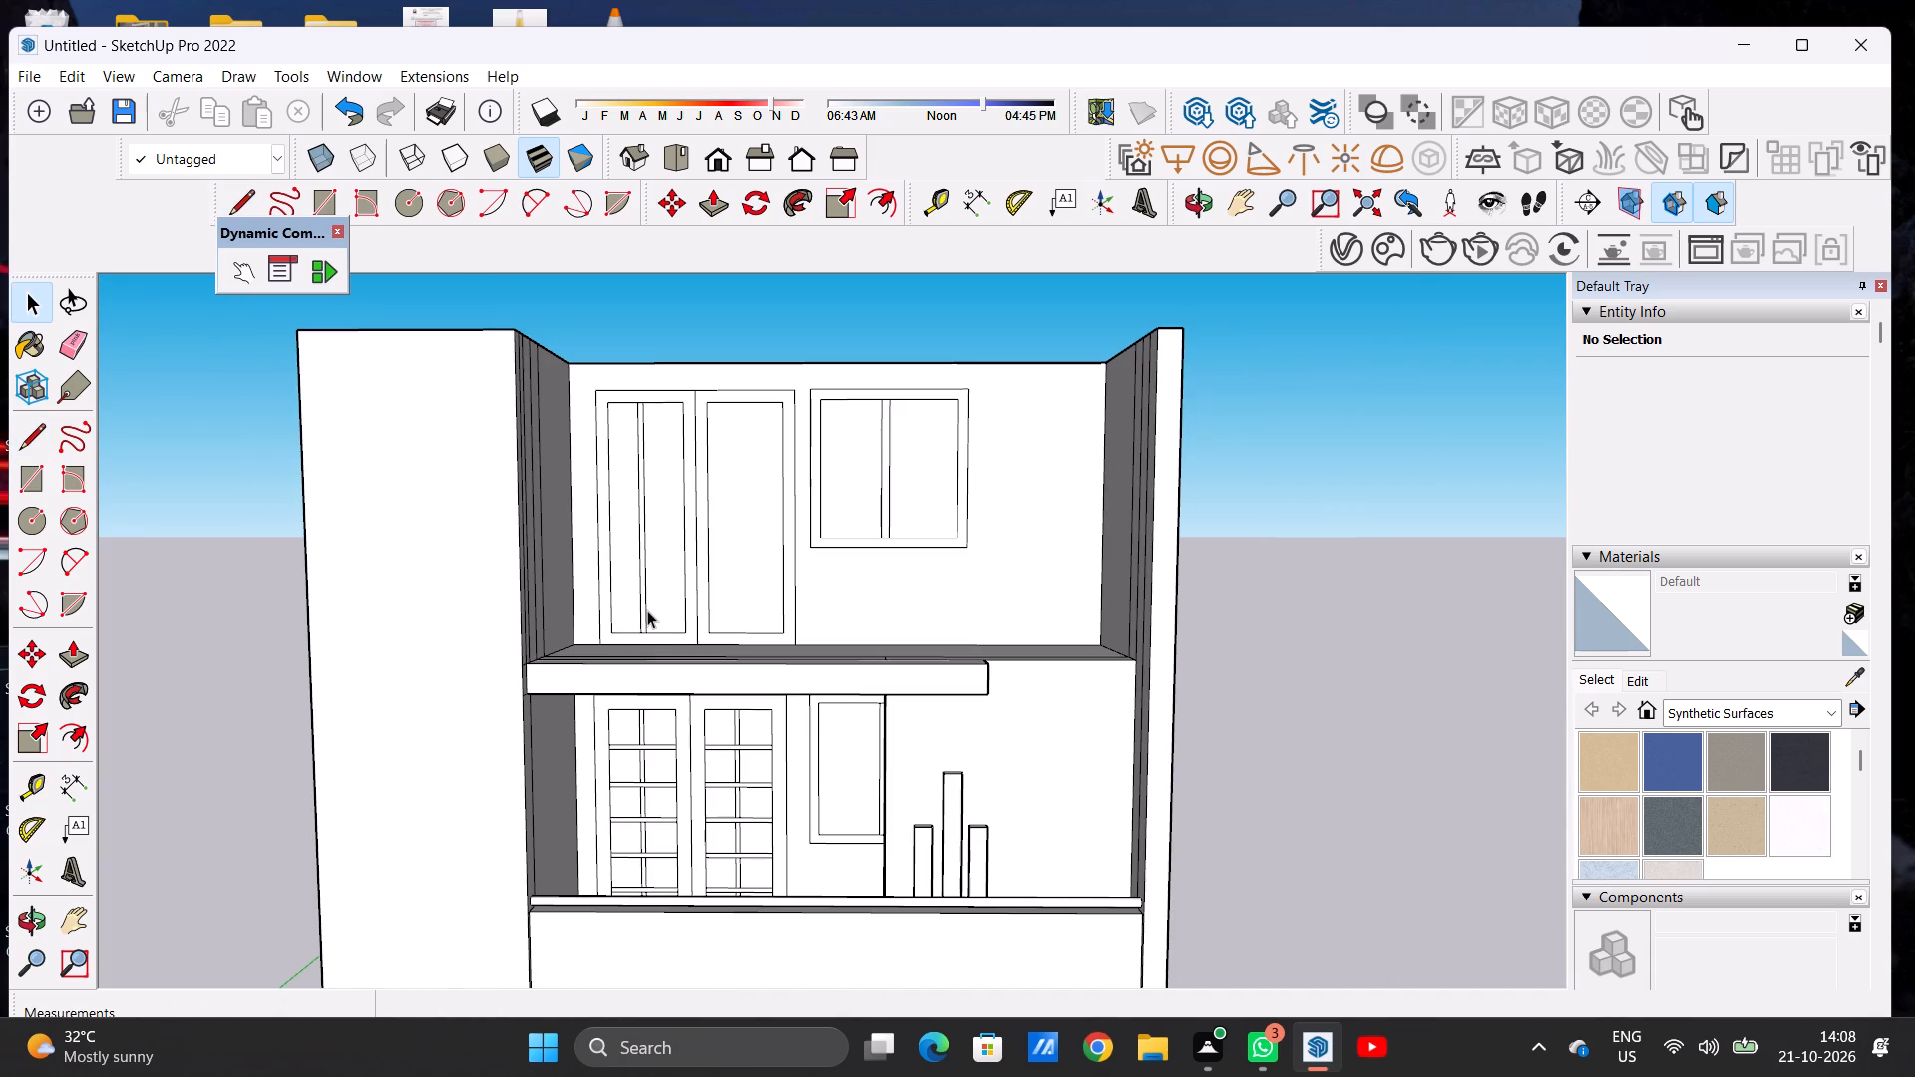
scroll(647, 610, "up", 6)
double_click(638, 643)
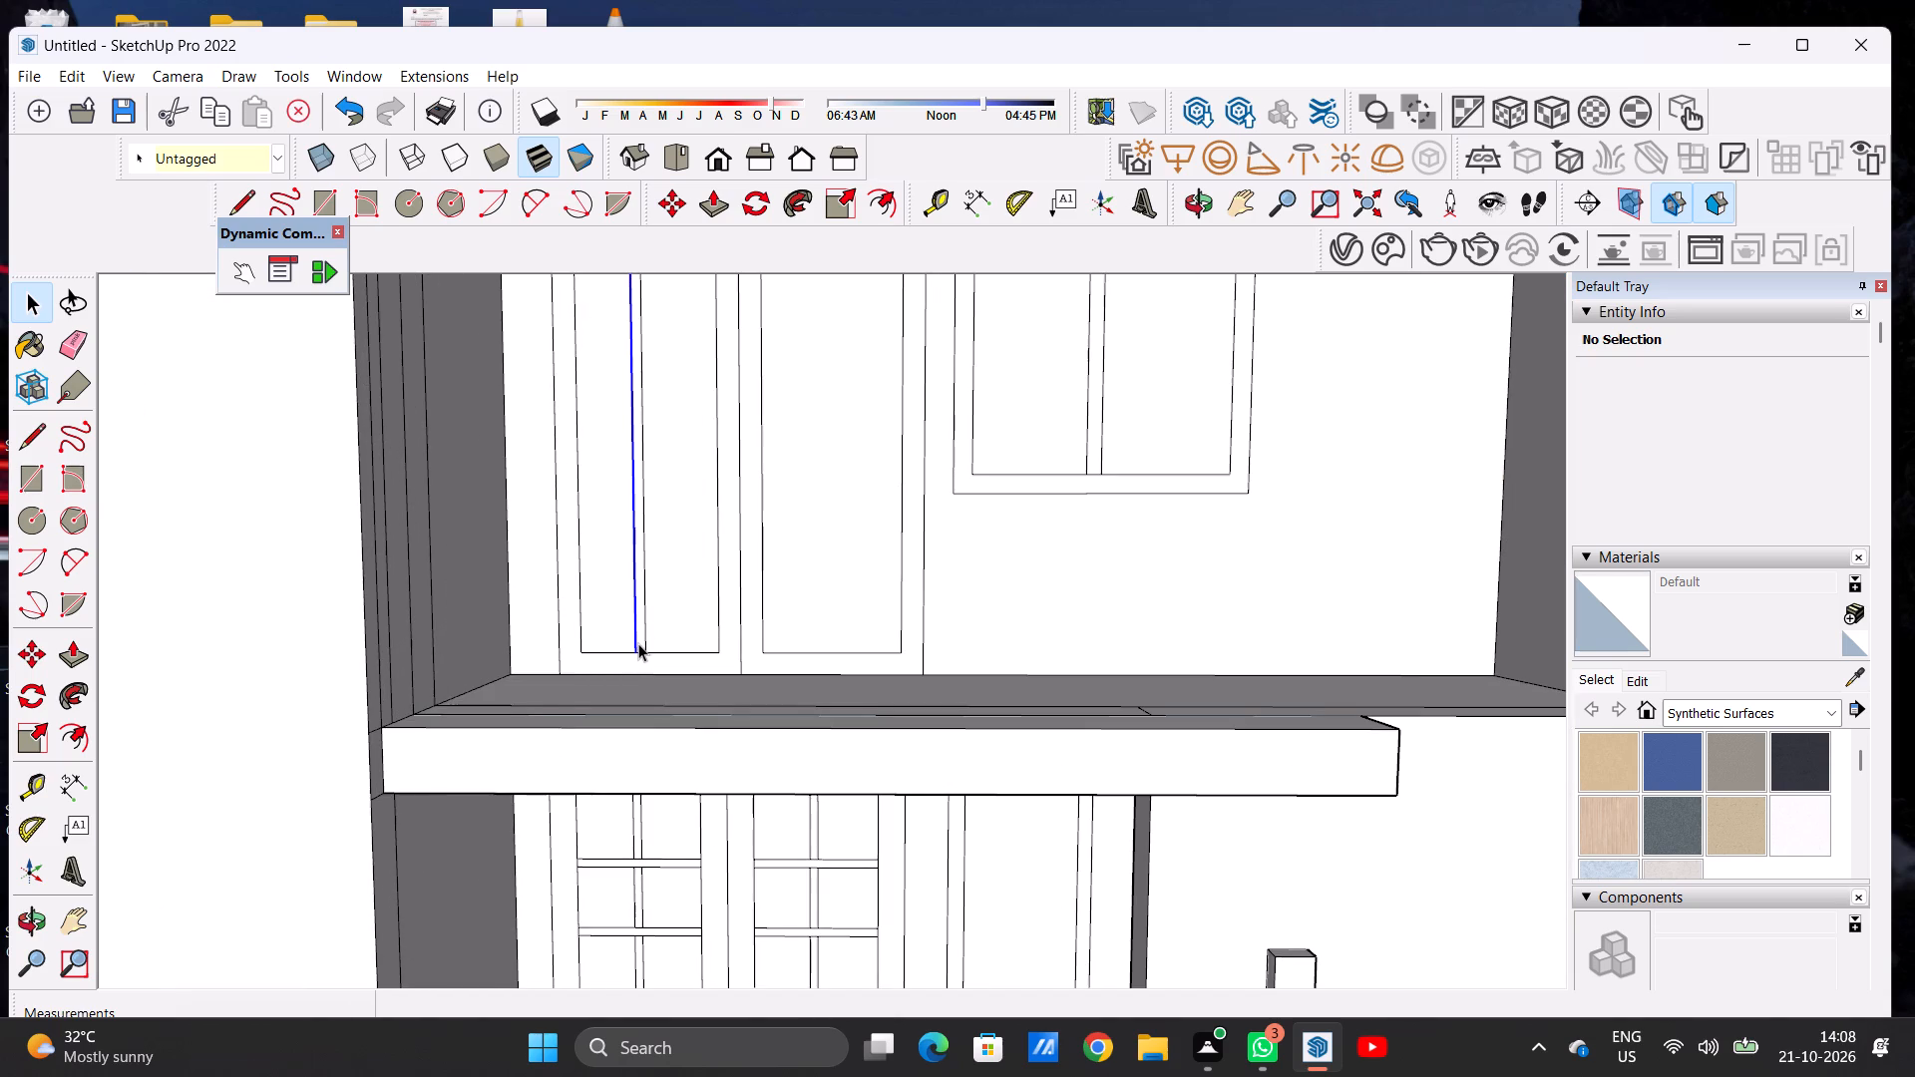
scroll(649, 609, "down", 13)
left_click(682, 392)
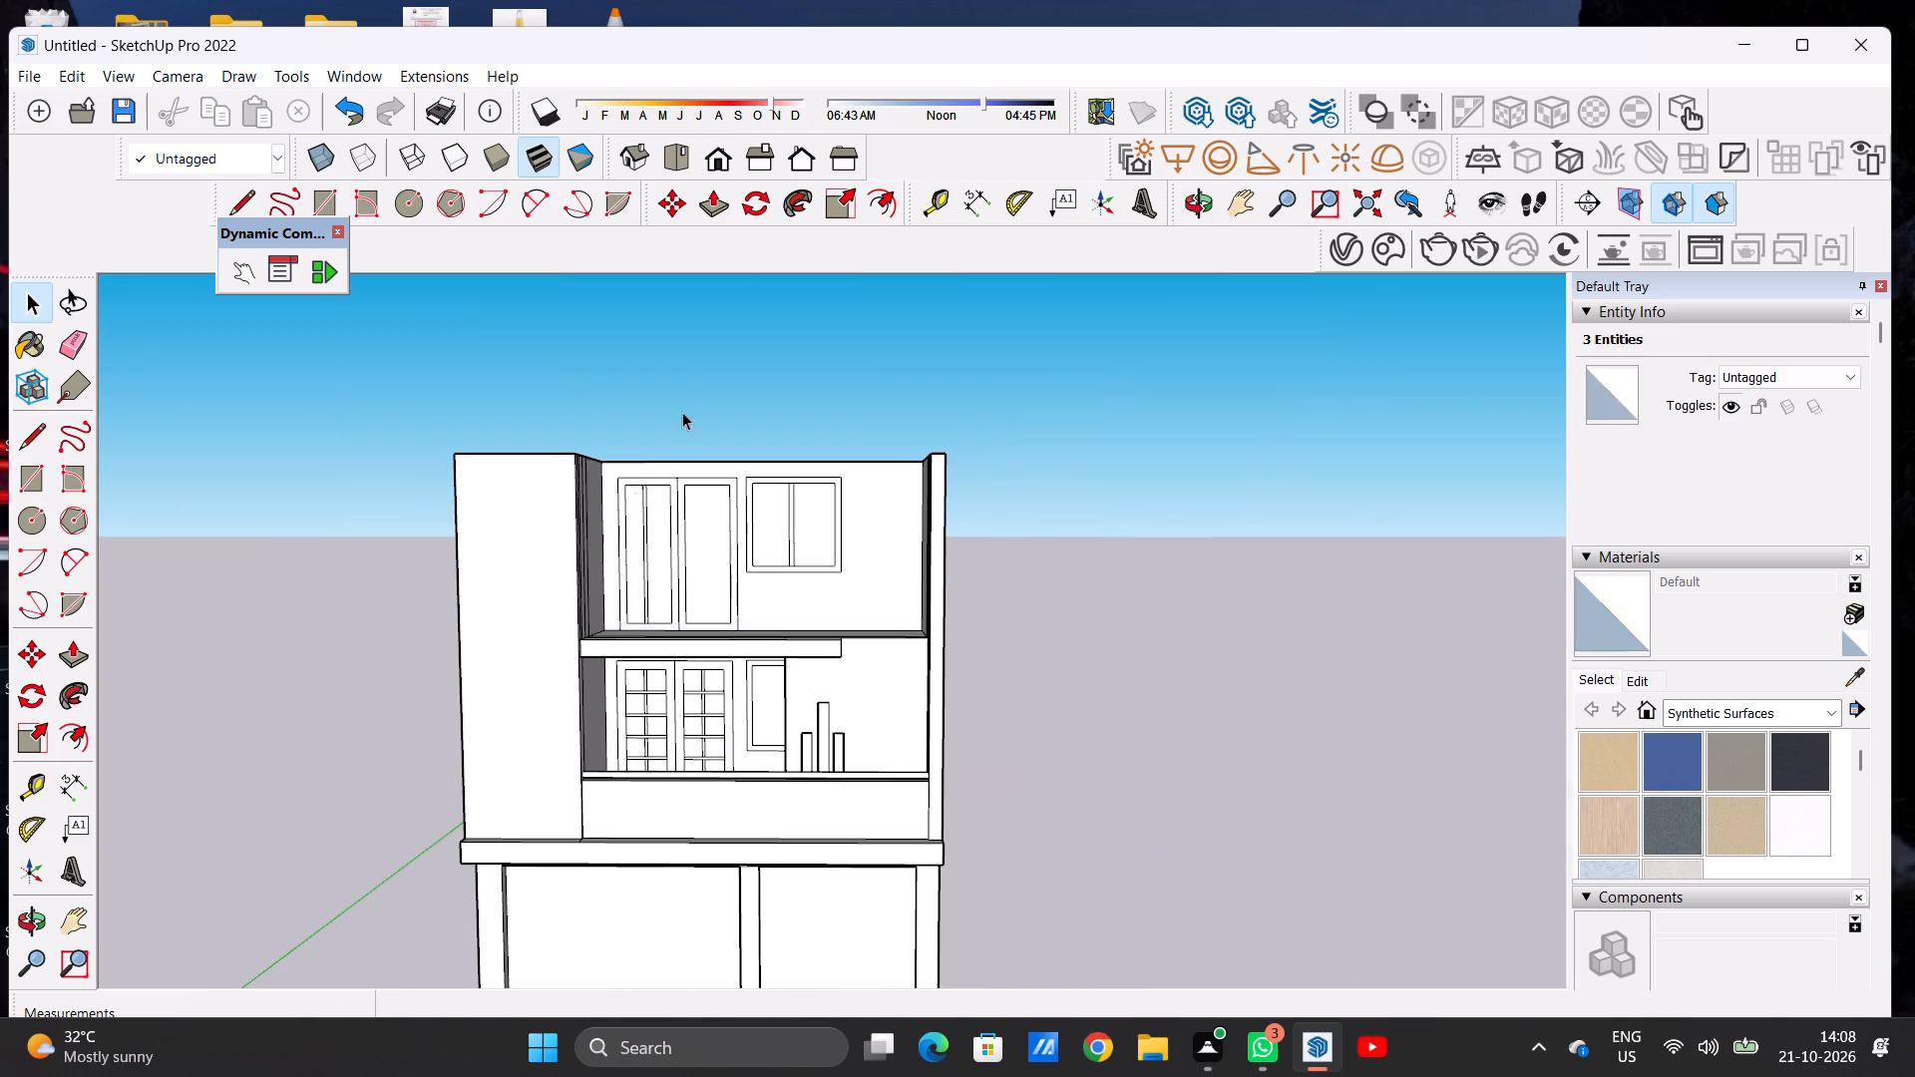
scroll(653, 601, "up", 3)
scroll(654, 601, "down", 1)
scroll(654, 601, "up", 11)
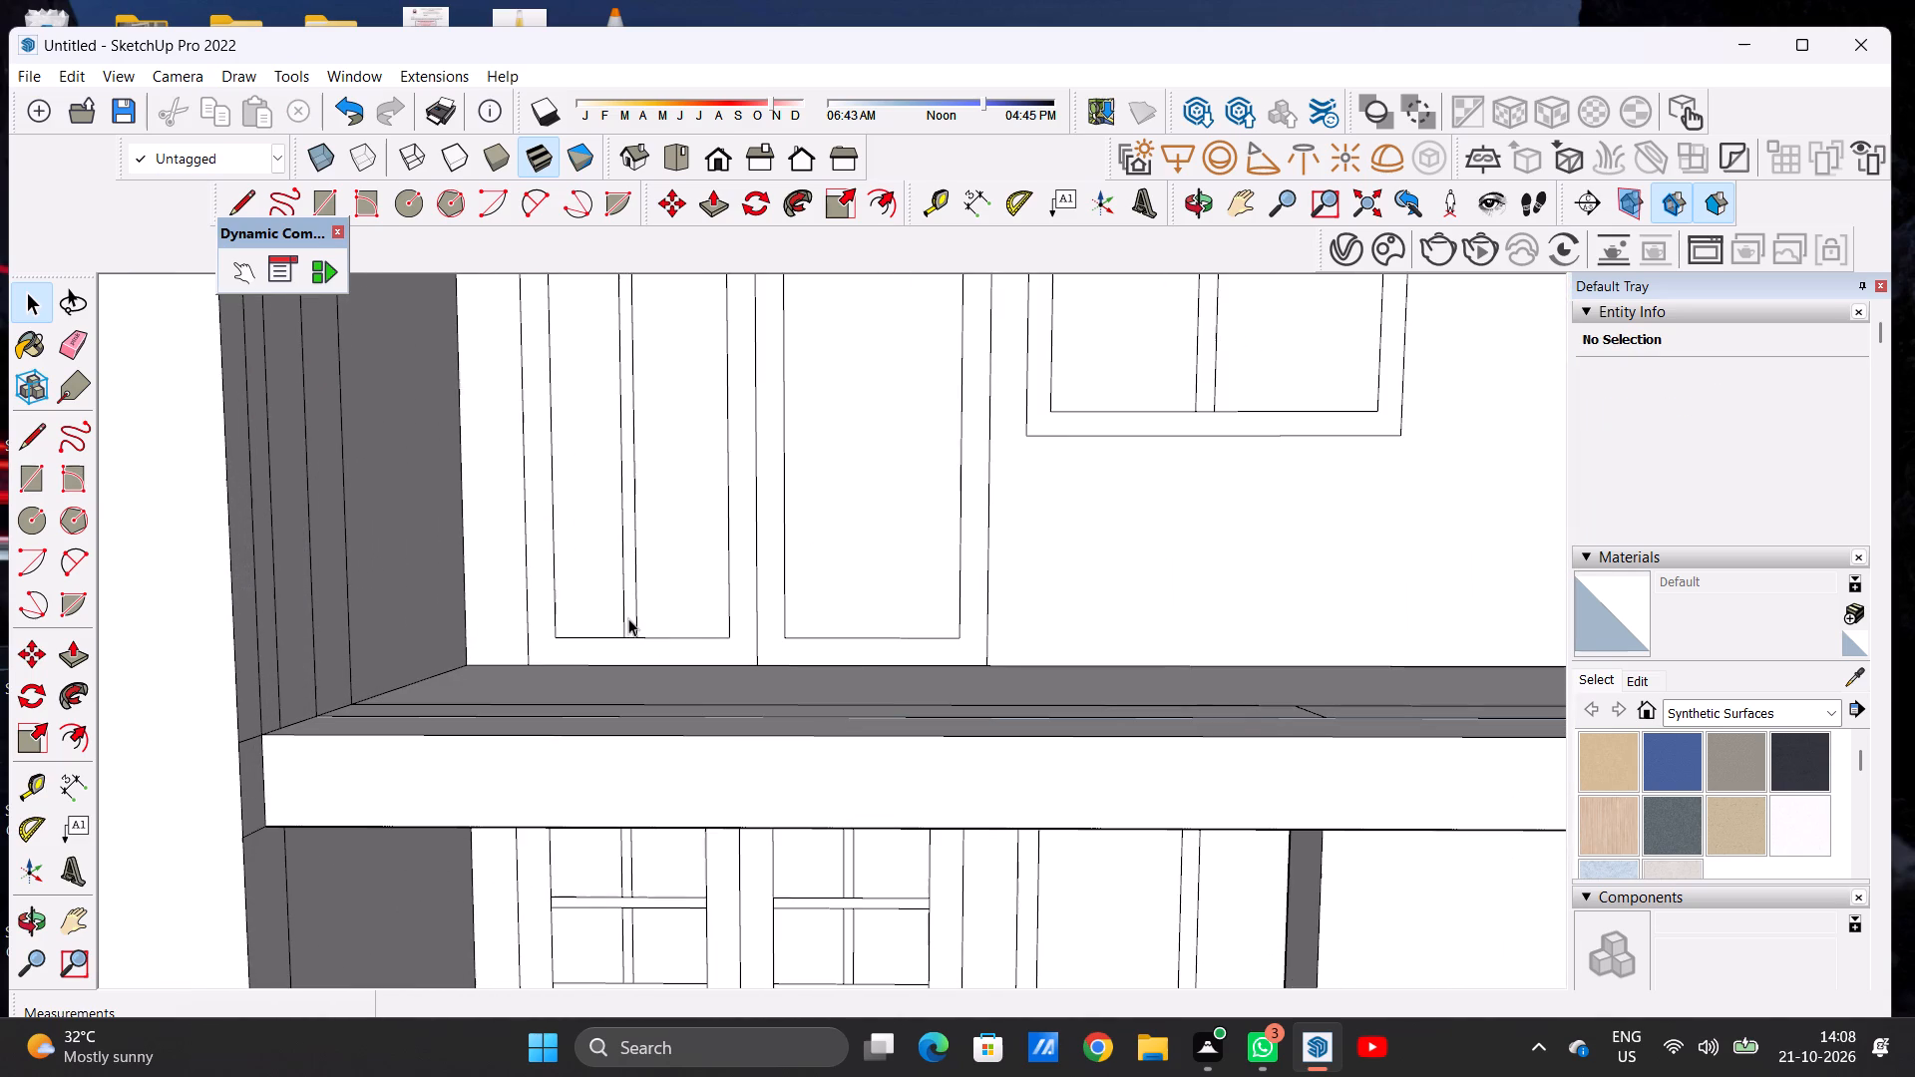
double_click(628, 616)
key("m")
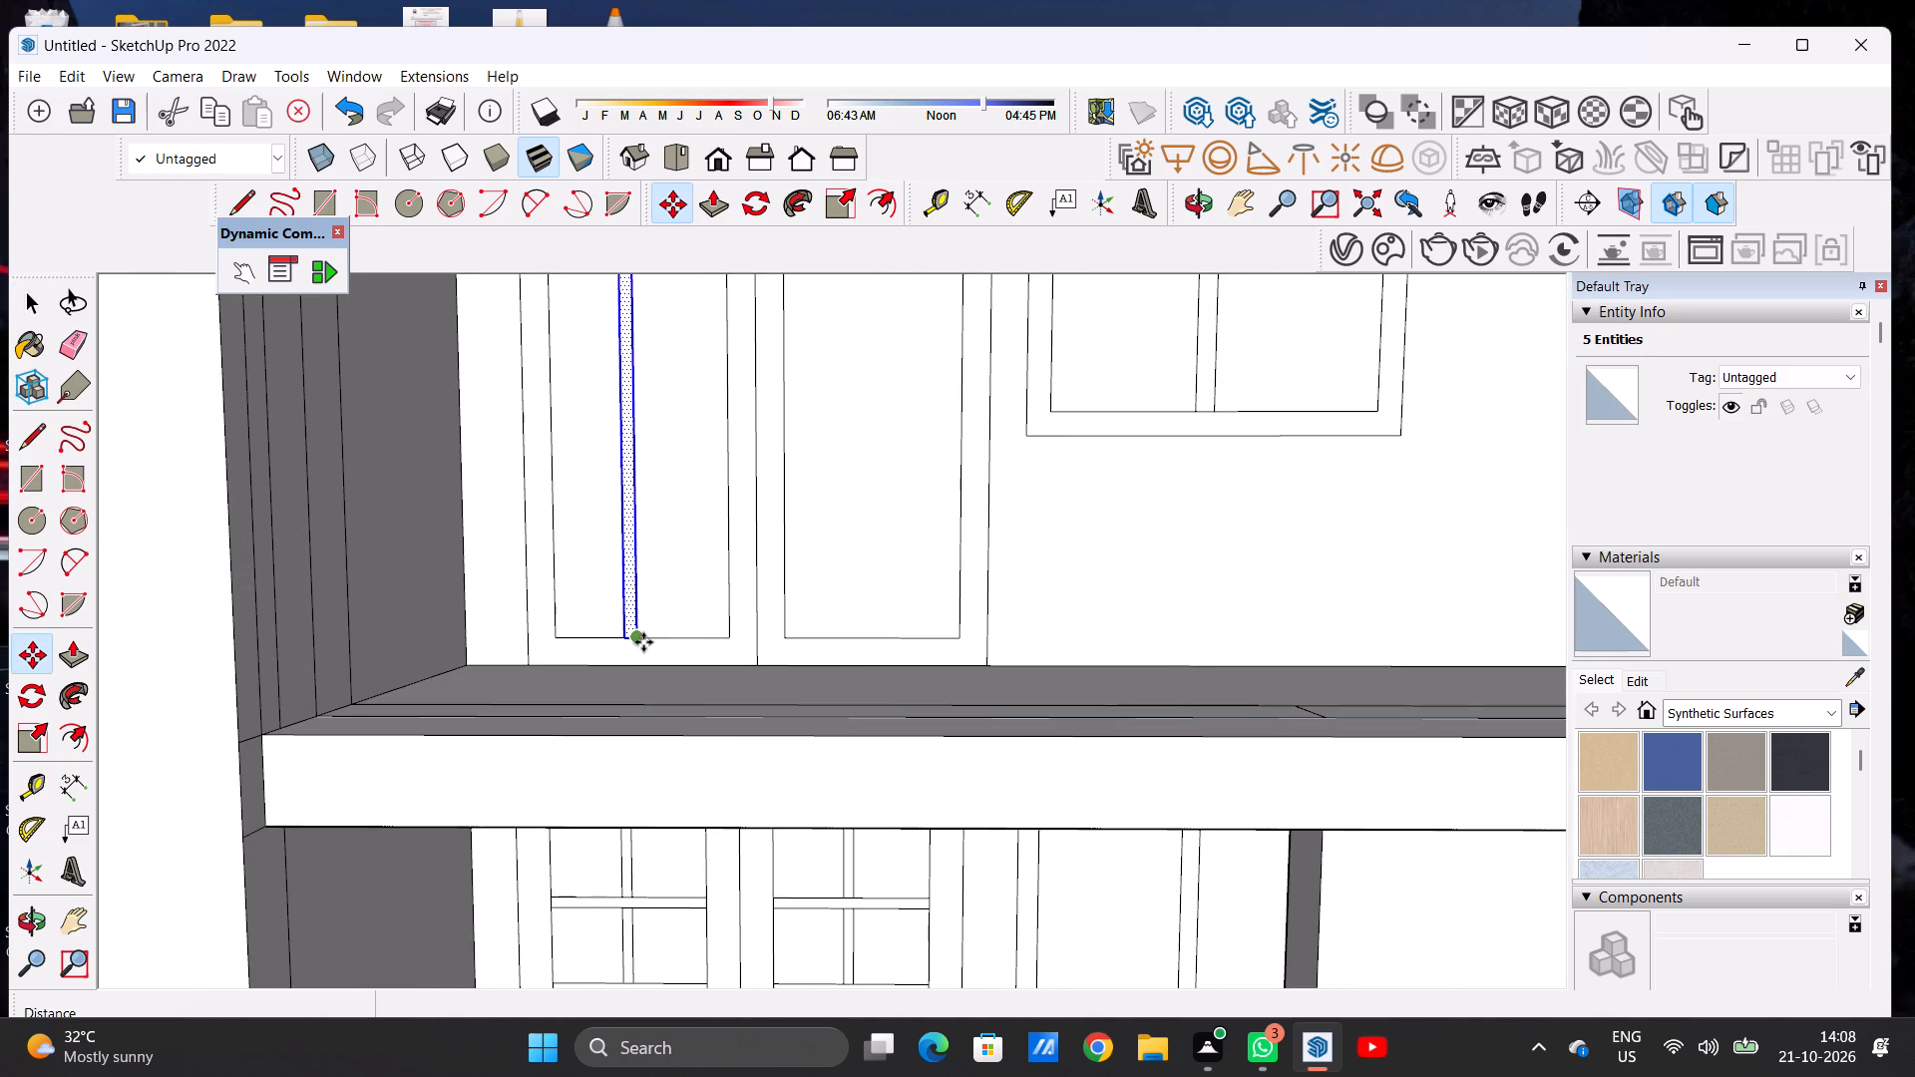
left_click(643, 642)
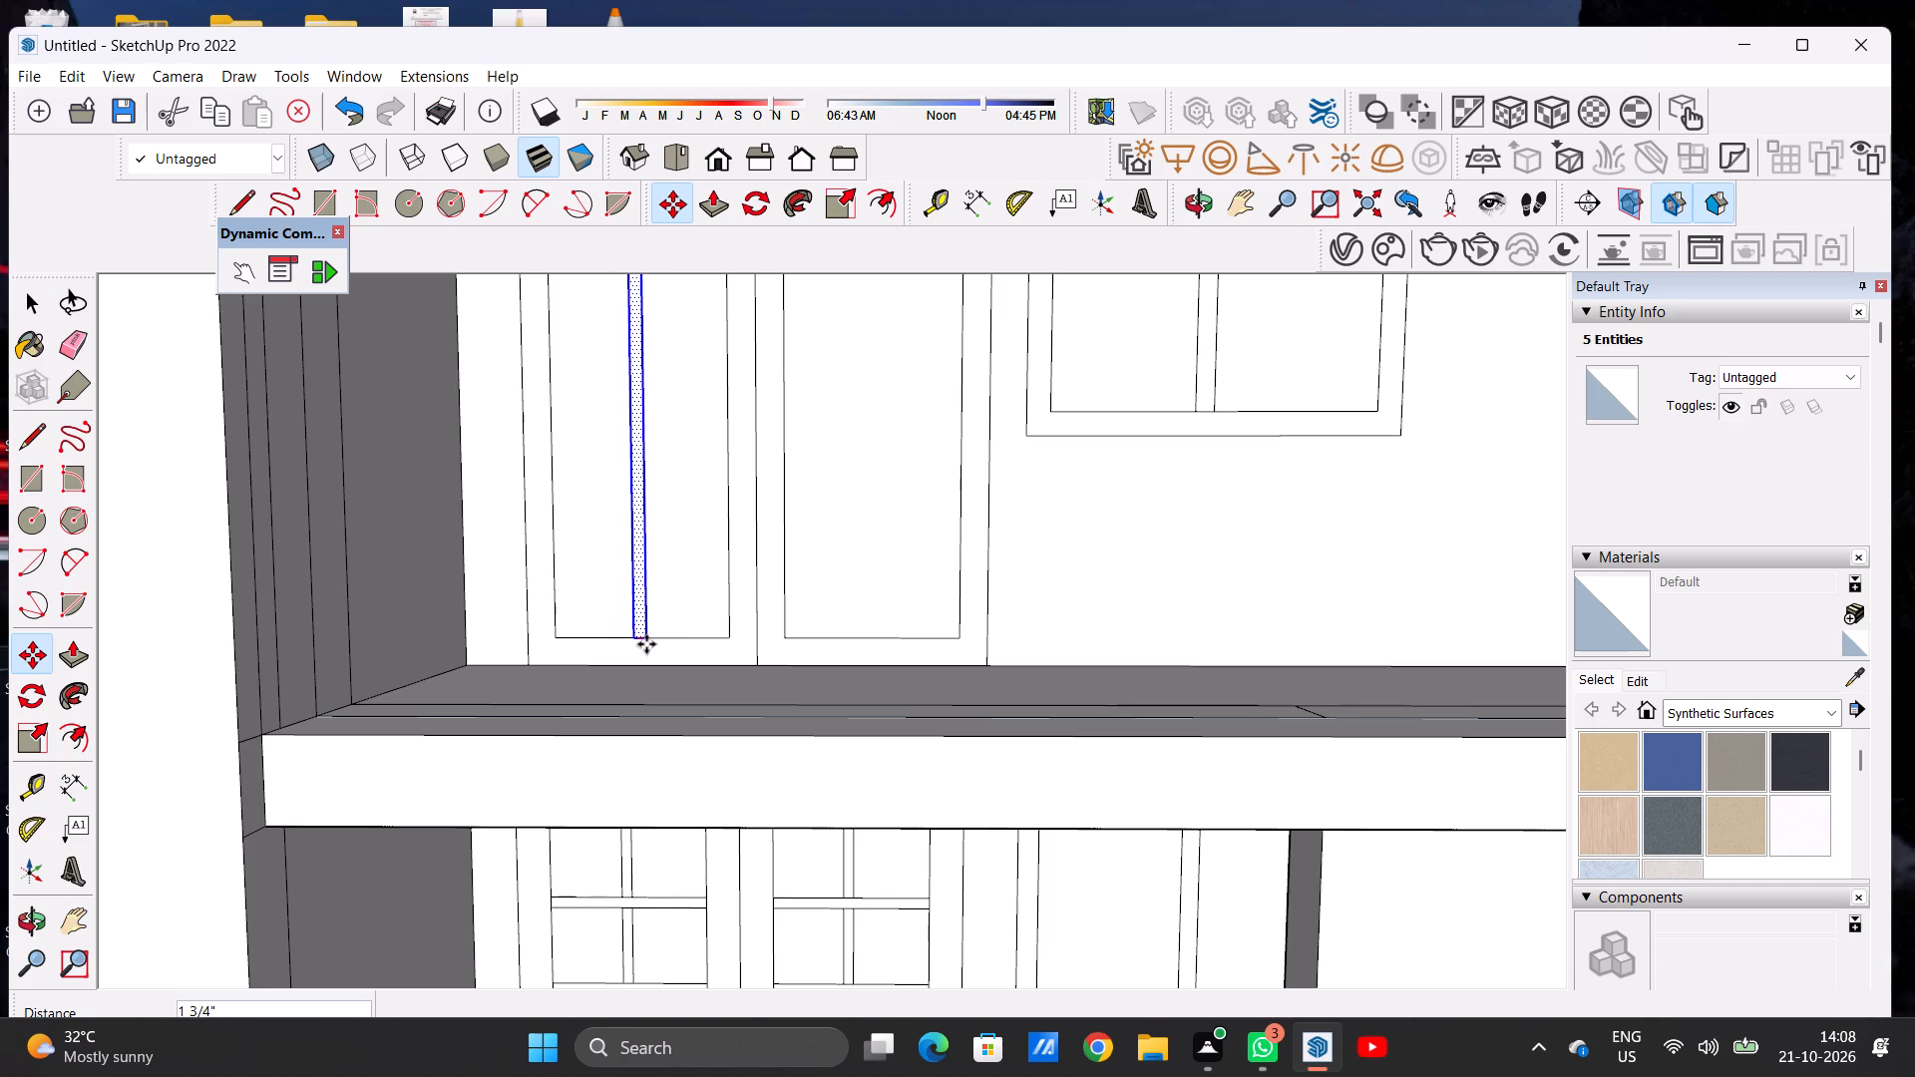
left_click(647, 644)
key("space")
scroll(574, 597, "down", 3)
scroll(574, 597, "up", 1)
scroll(573, 597, "down", 1)
scroll(573, 597, "up", 1)
scroll(573, 597, "down", 7)
scroll(591, 581, "up", 1)
scroll(591, 581, "down", 1)
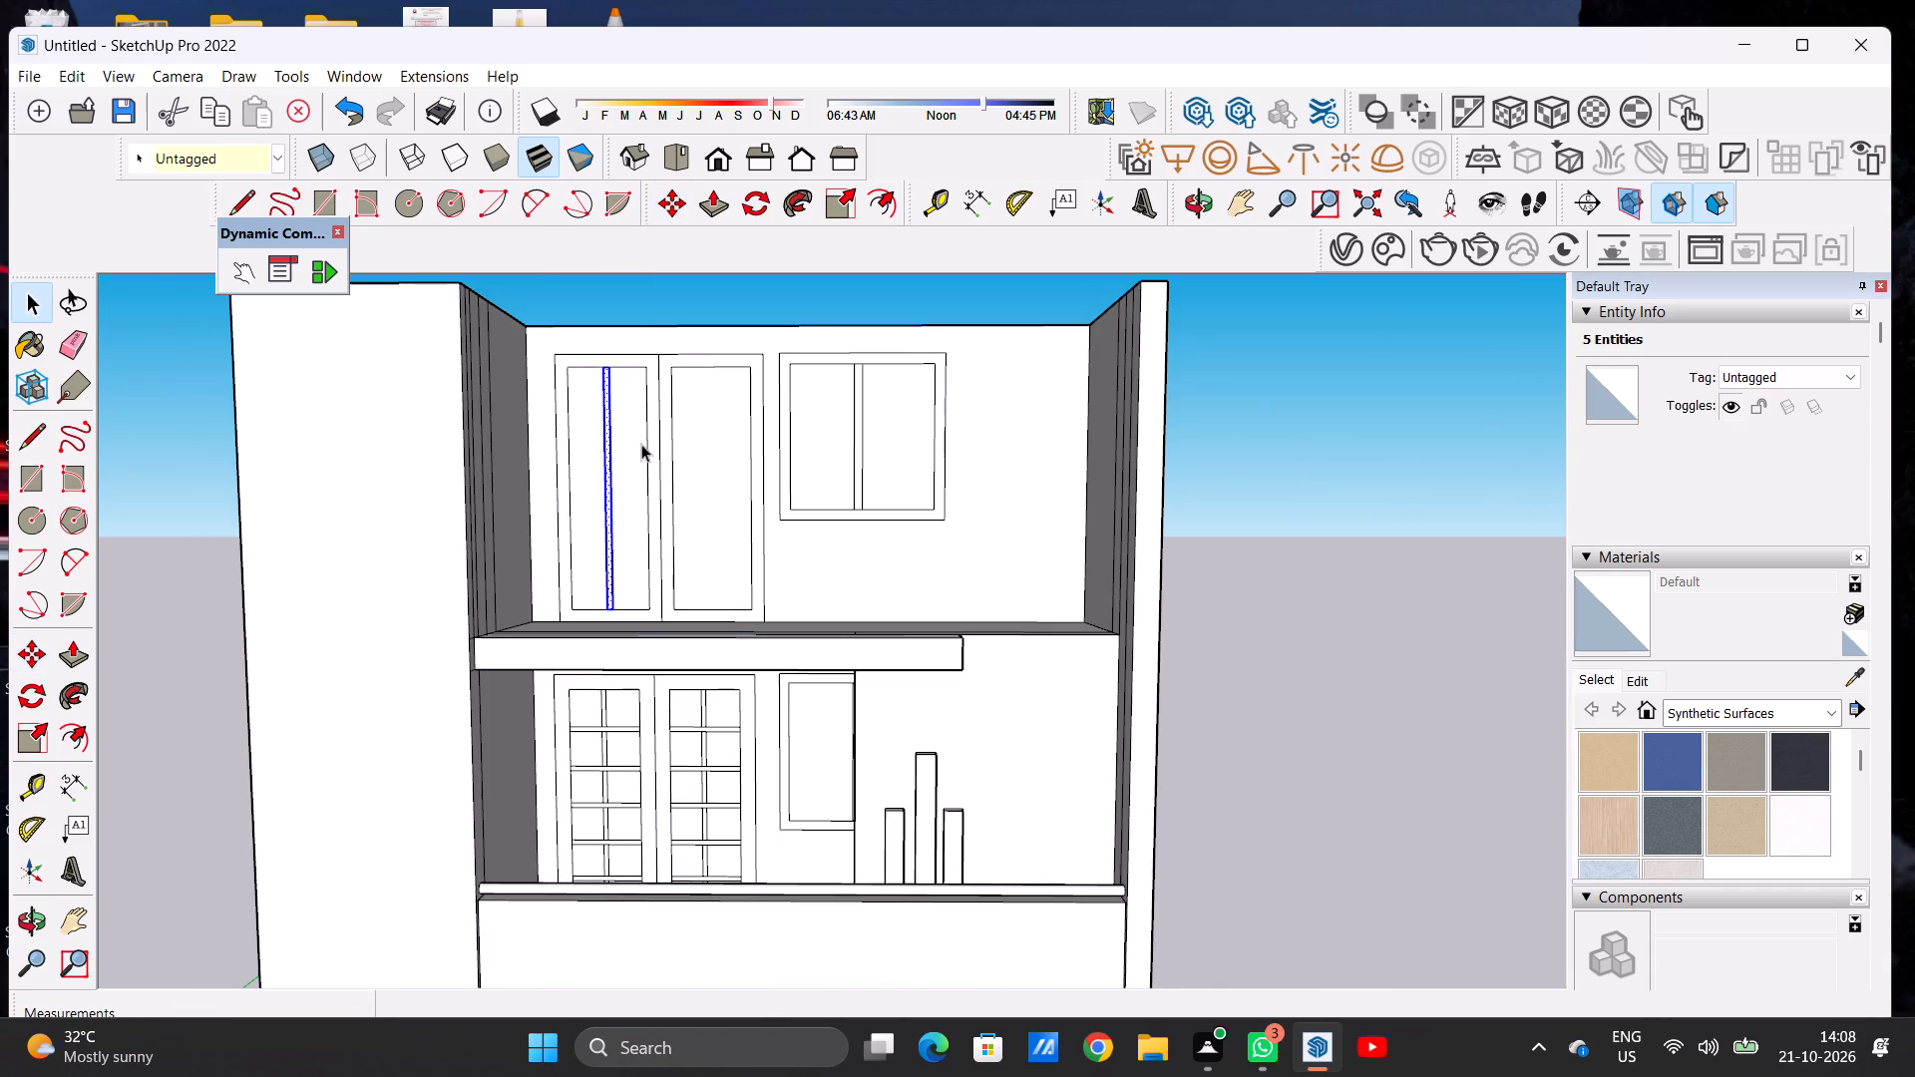
left_click(650, 290)
Draw a horizontal line about 2' 8 1/8" long across the upper part of the same door leaf's inner panel, crossing the mullion.
scroll(576, 511, "down", 4)
scroll(596, 473, "up", 4)
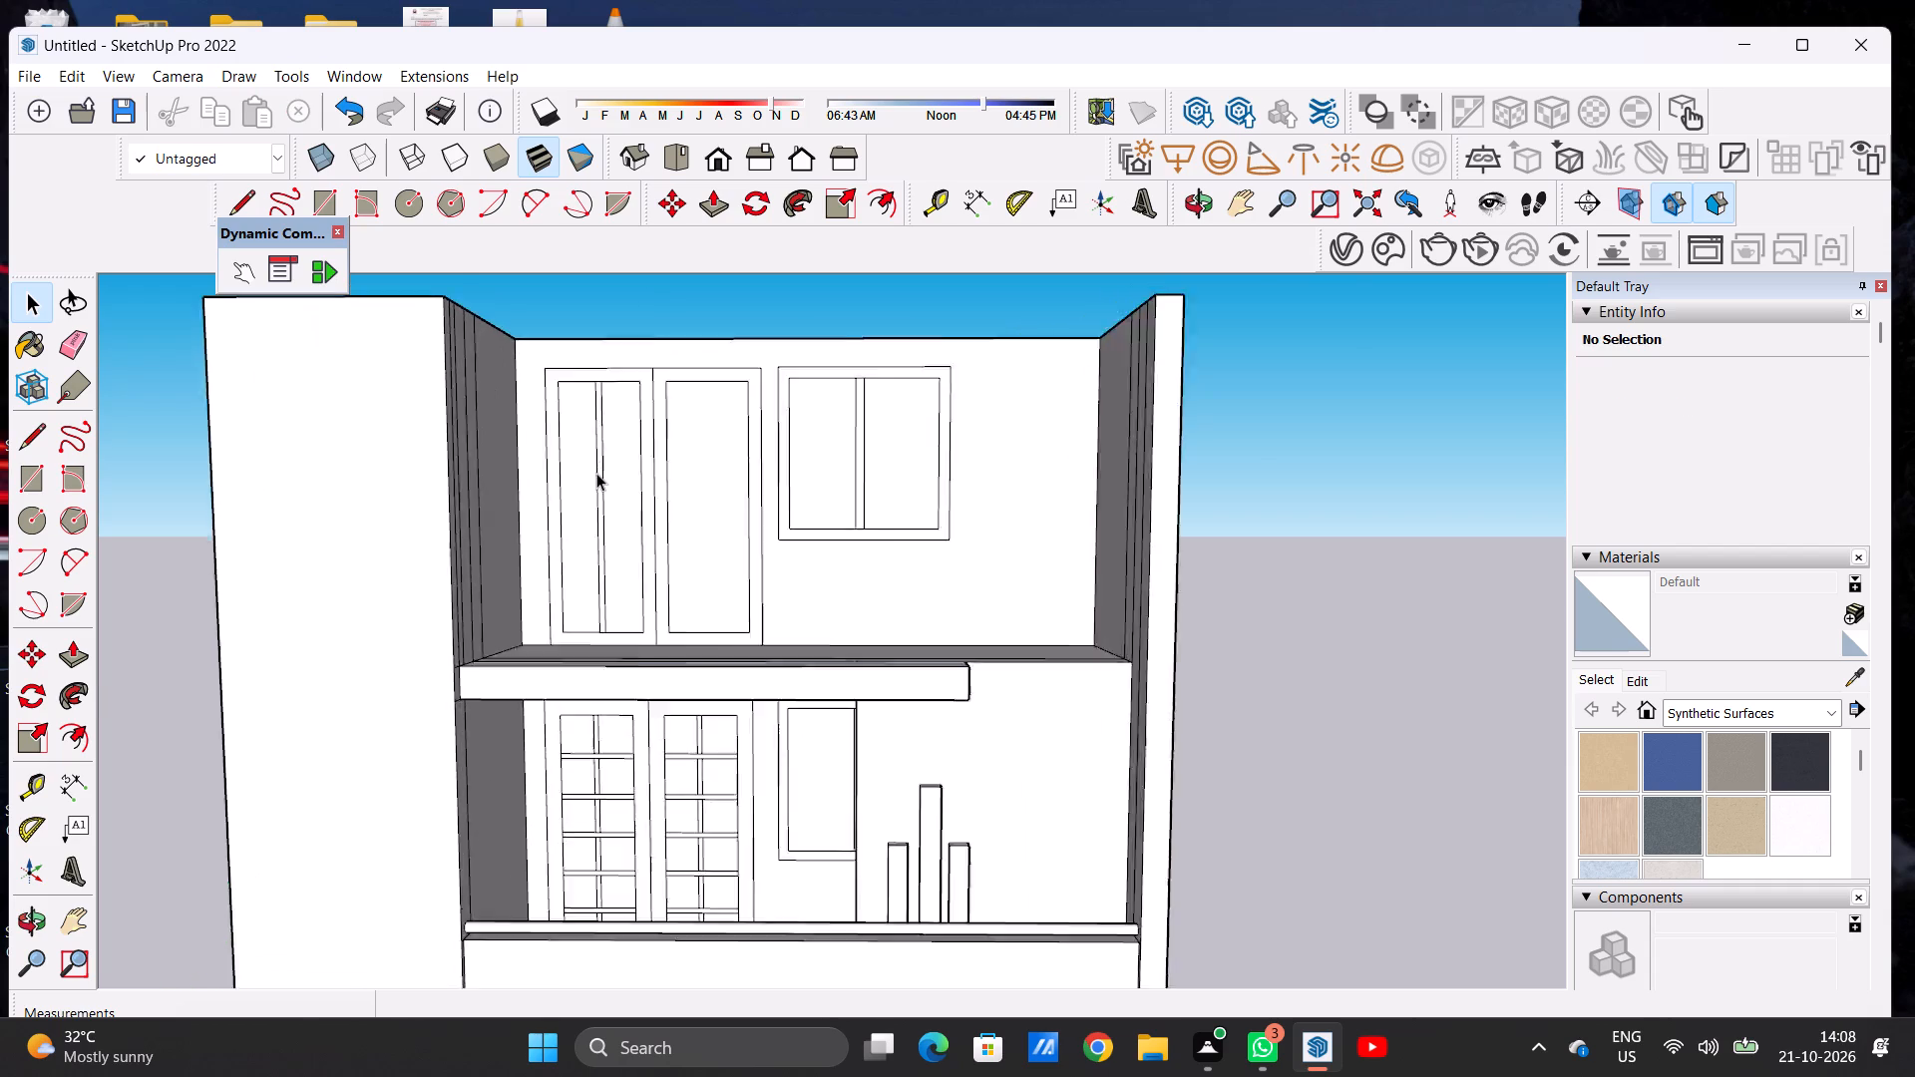
scroll(596, 473, "up", 2)
scroll(596, 473, "down", 5)
scroll(632, 553, "up", 1)
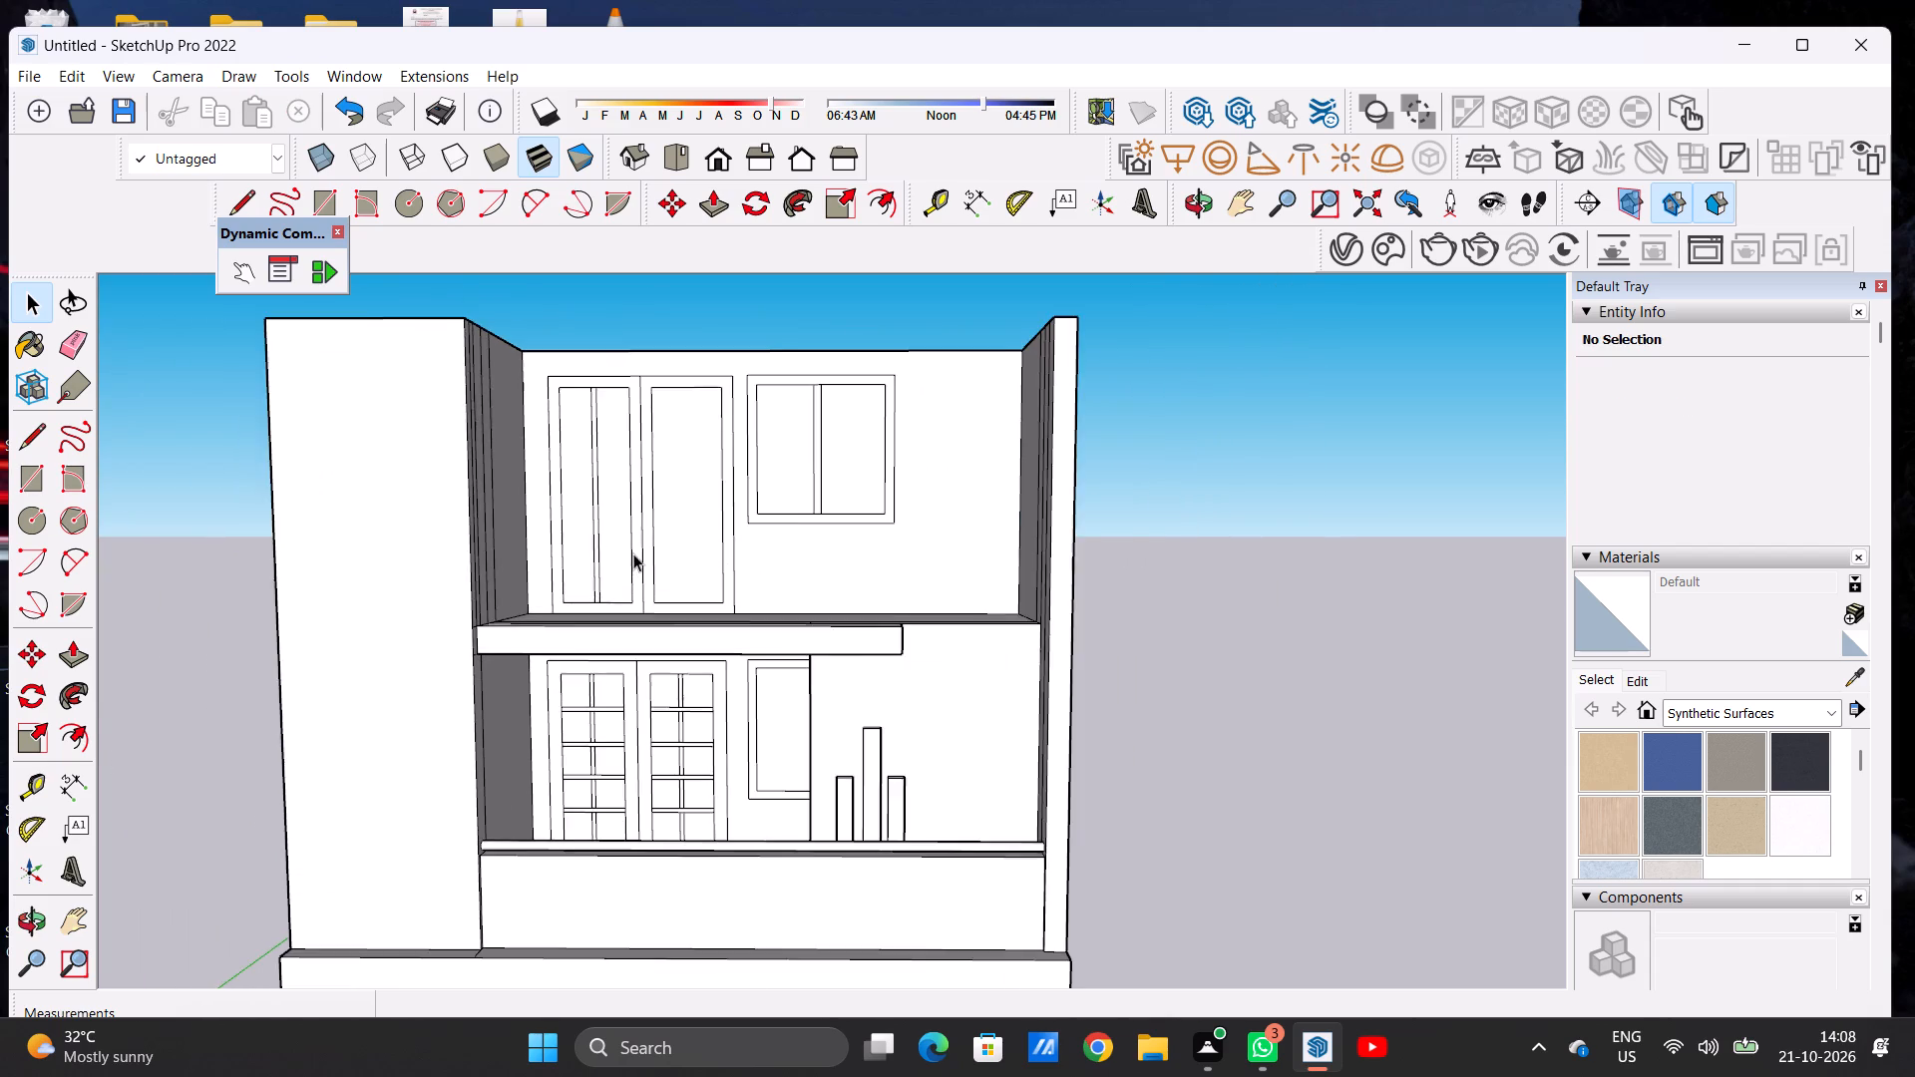
scroll(633, 553, "up", 3)
scroll(613, 562, "down", 3)
scroll(591, 529, "up", 1)
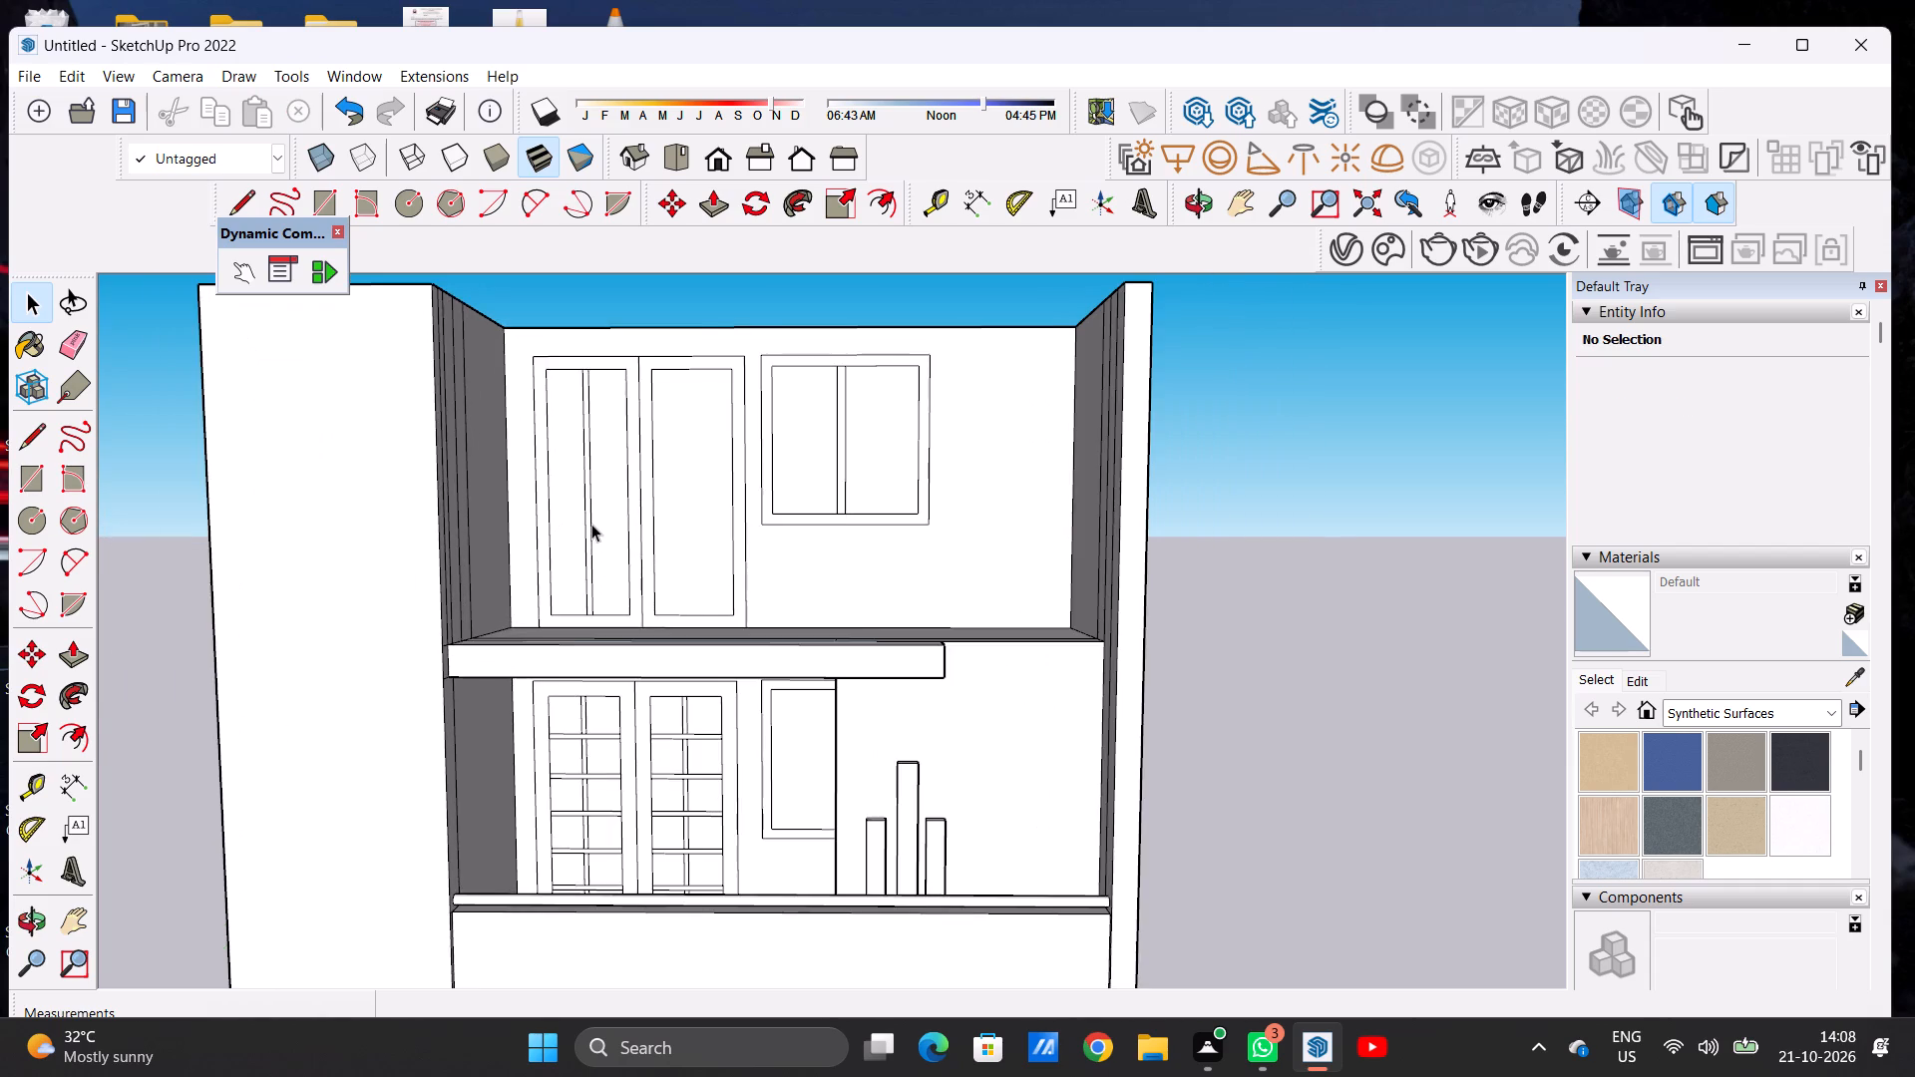
scroll(591, 524, "up", 3)
scroll(595, 359, "up", 1)
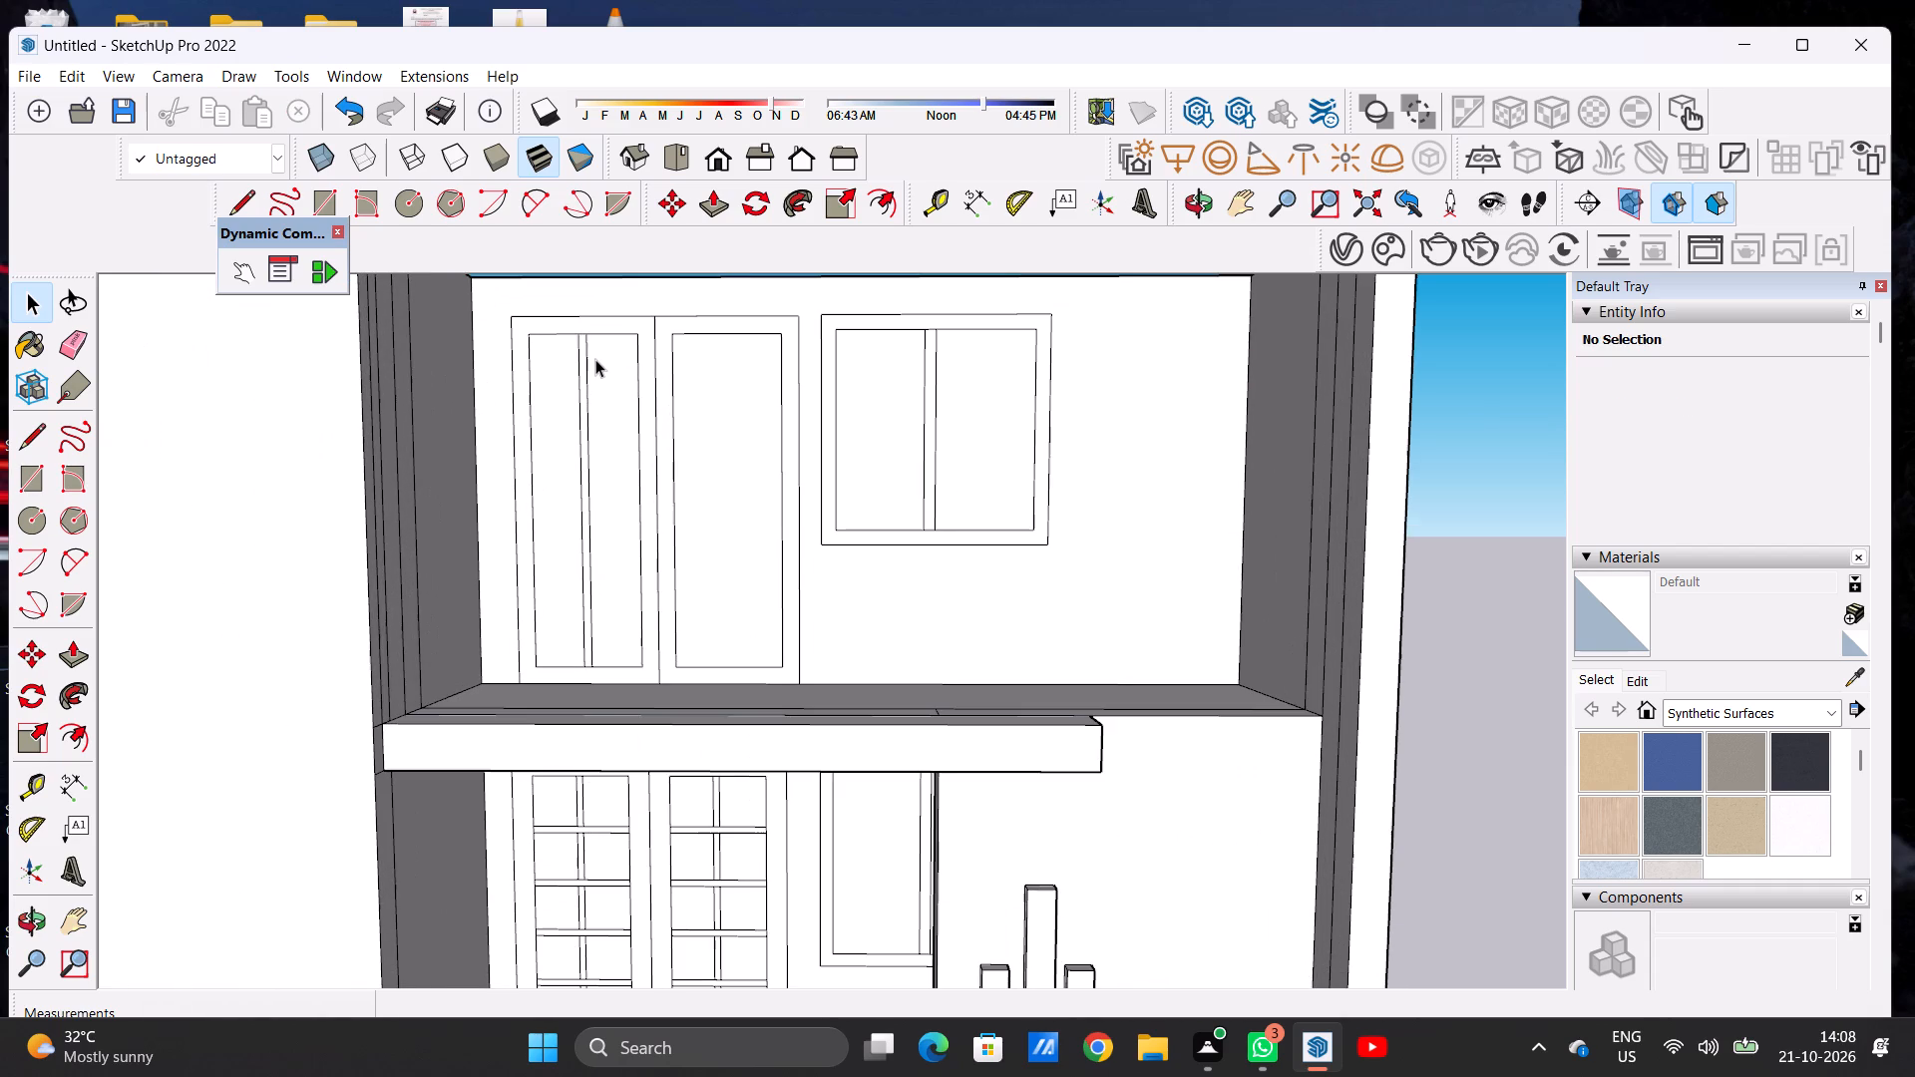
key("l")
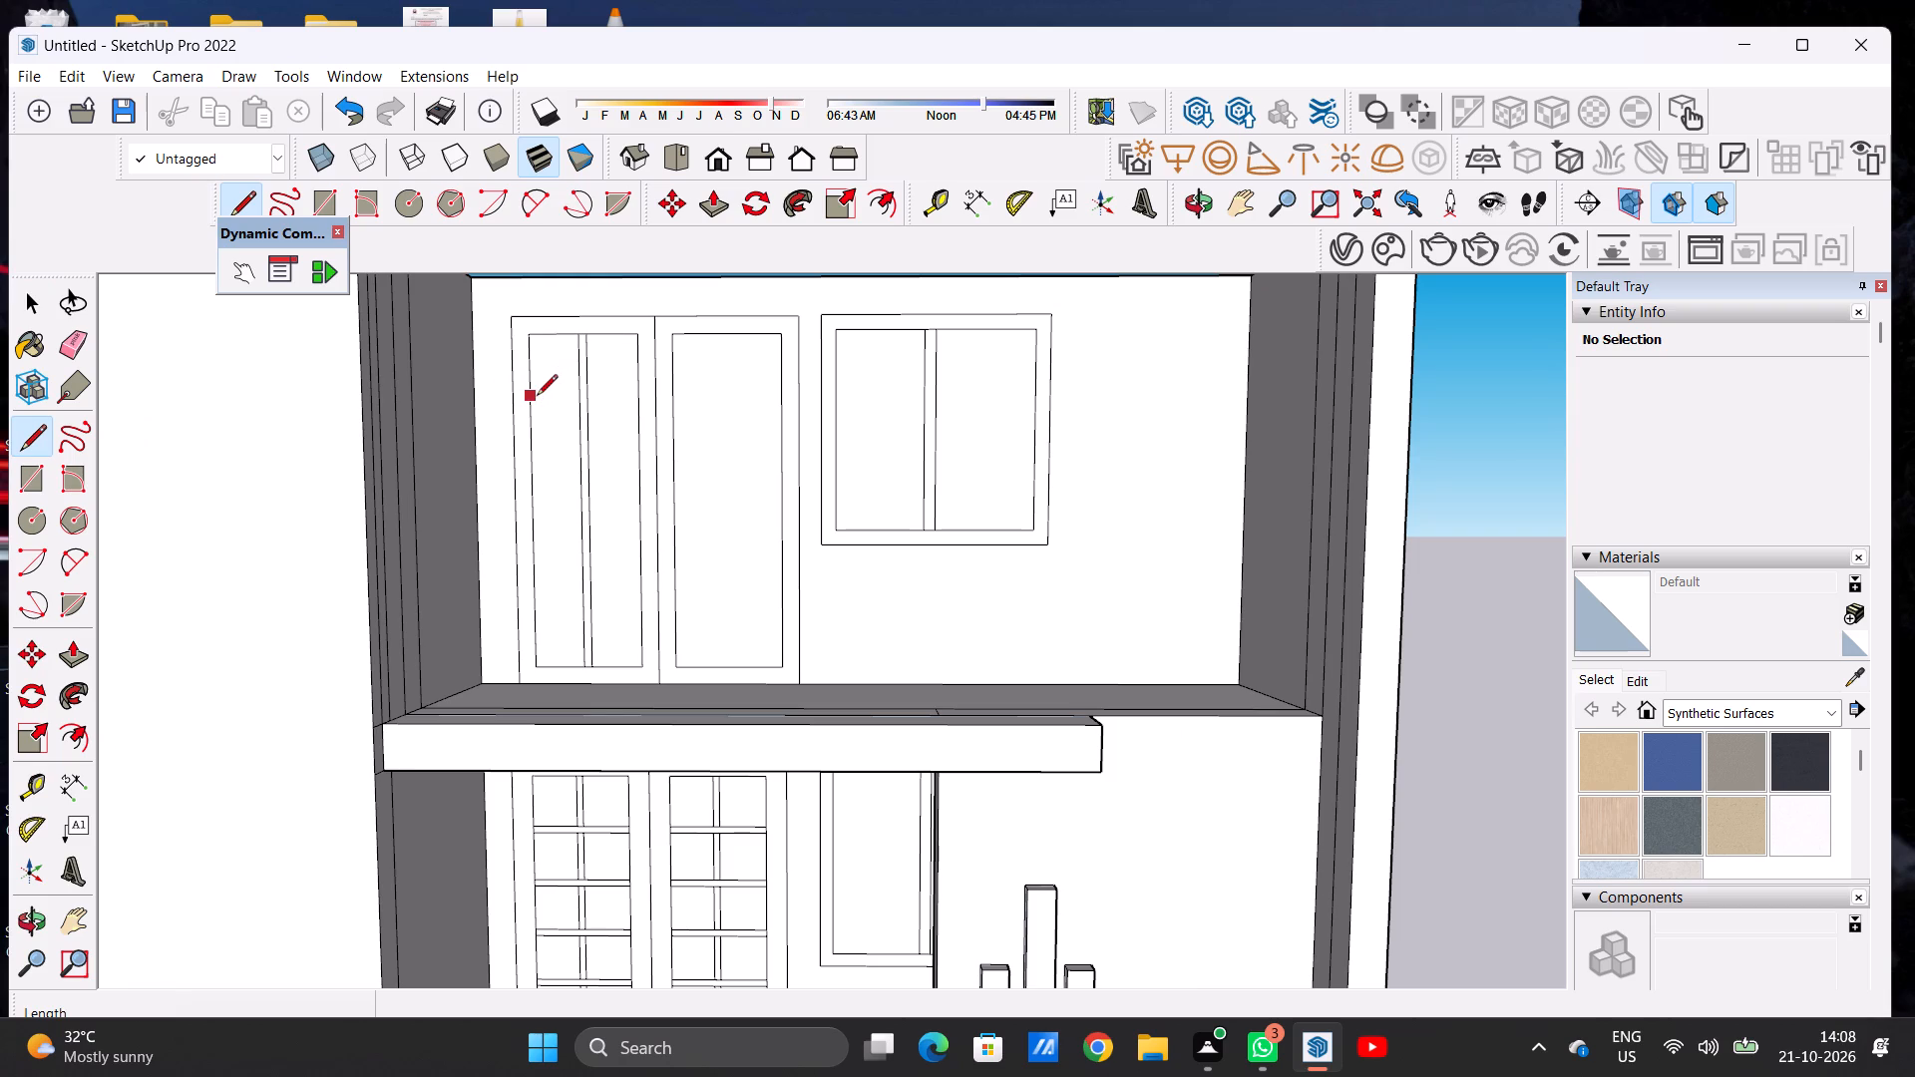
left_click(535, 396)
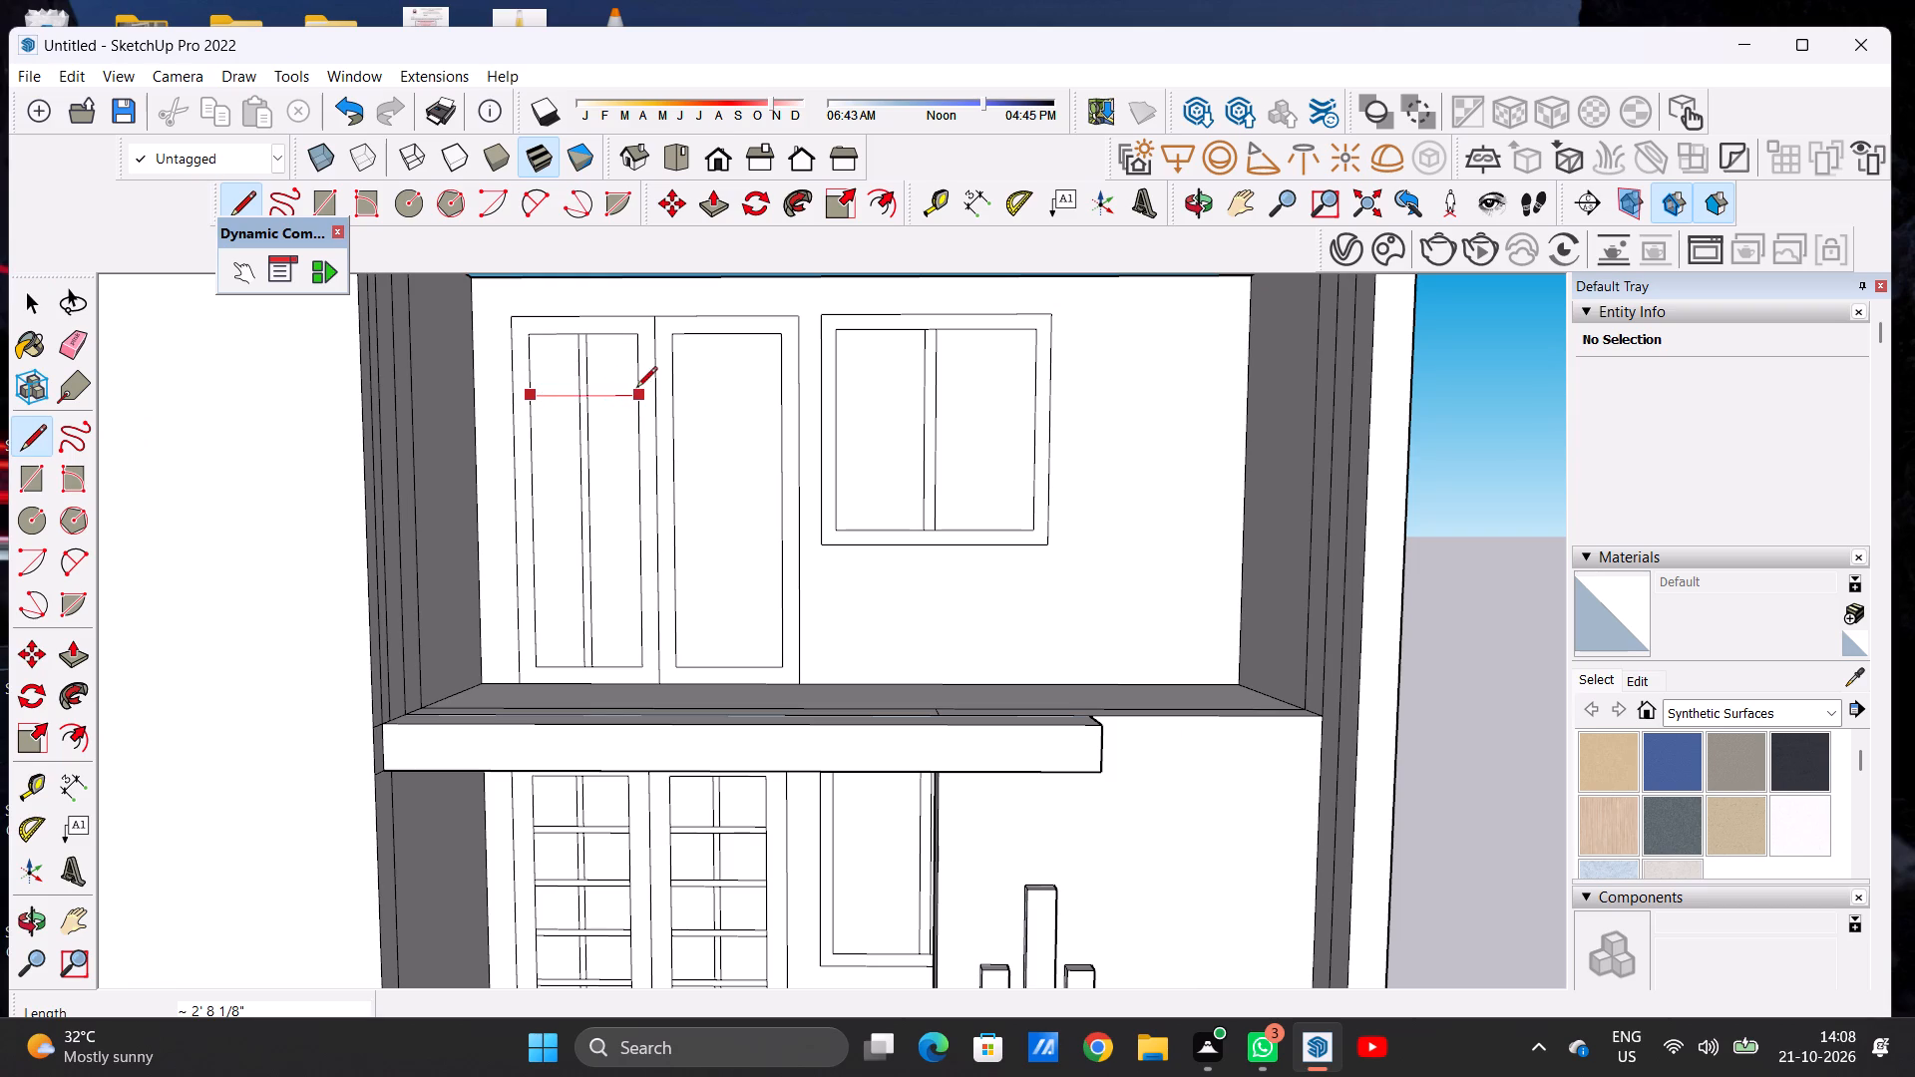
left_click(638, 389)
scroll(629, 423, "up", 6)
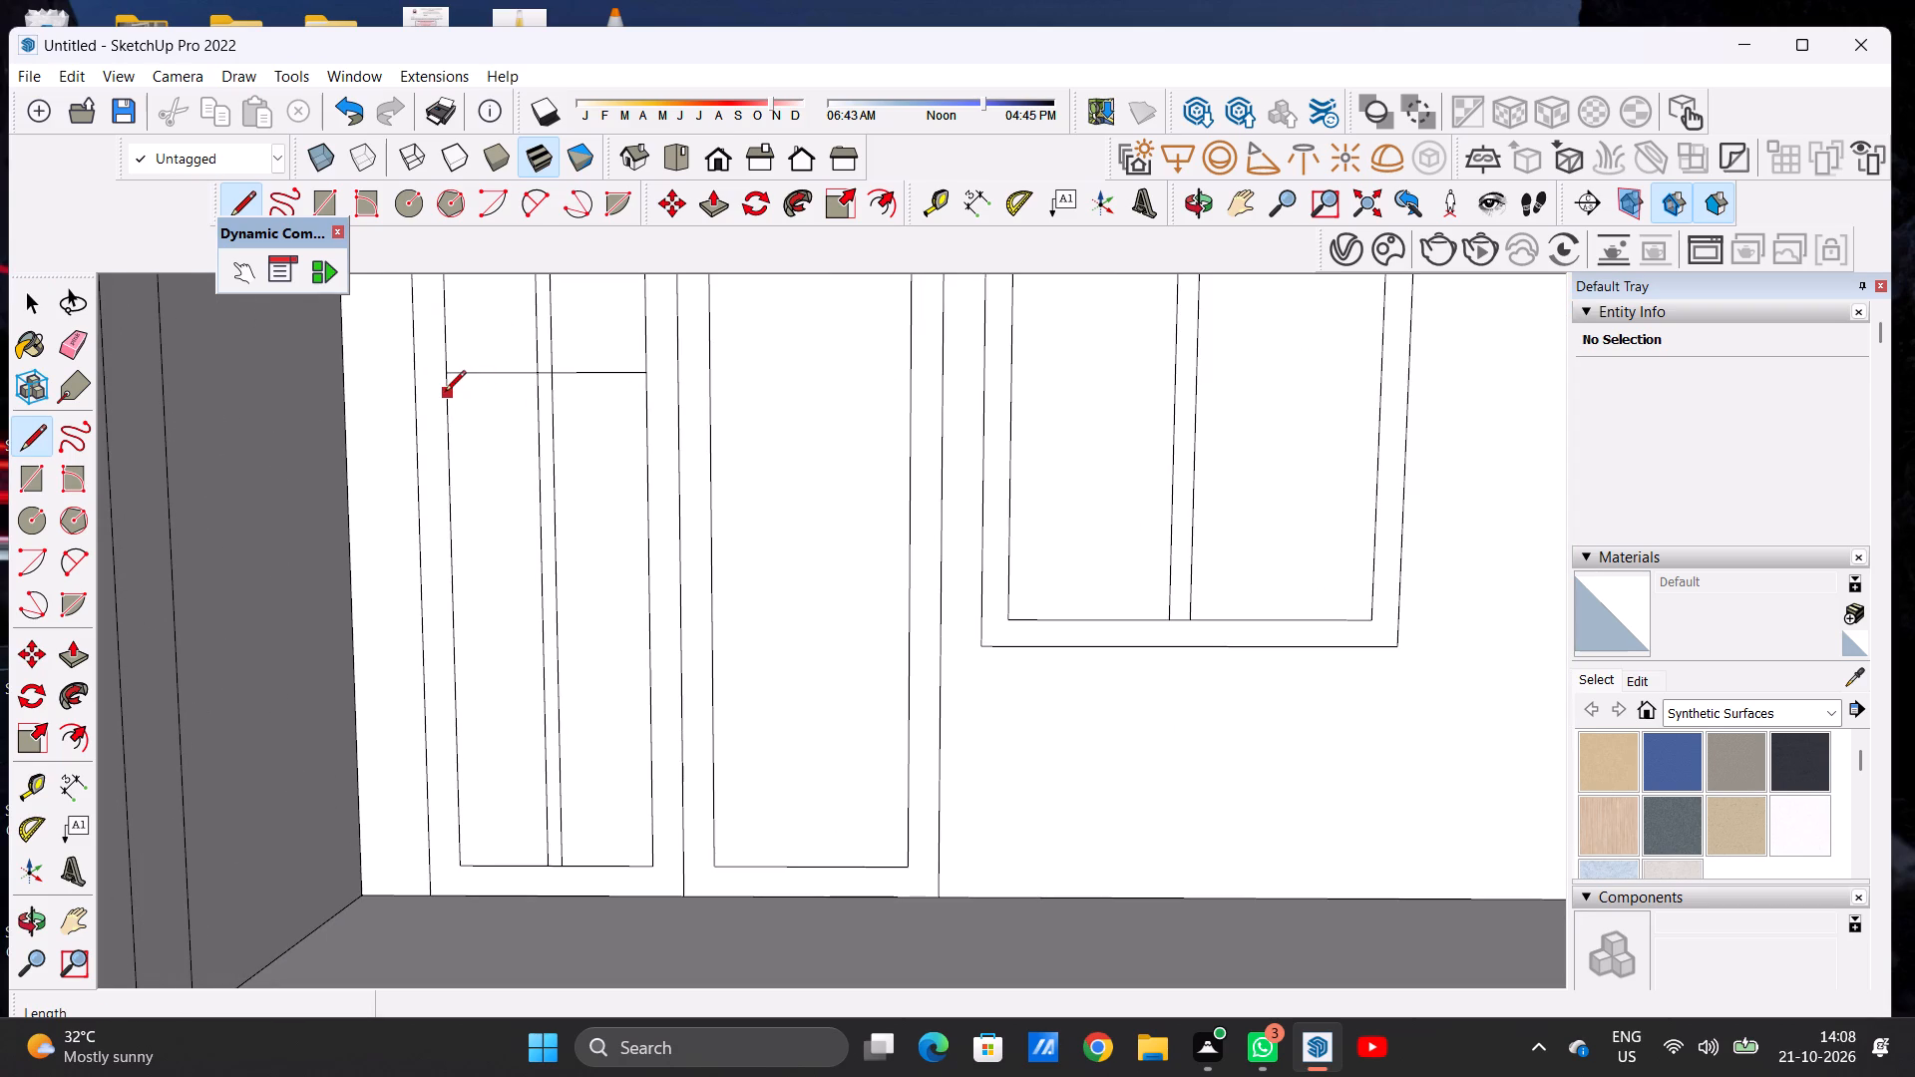
Draw a second horizontal line about 2' 8 1/8" long just below the first across the leaf's inner panel, forming a crossbar.
scroll(445, 390, "up", 6)
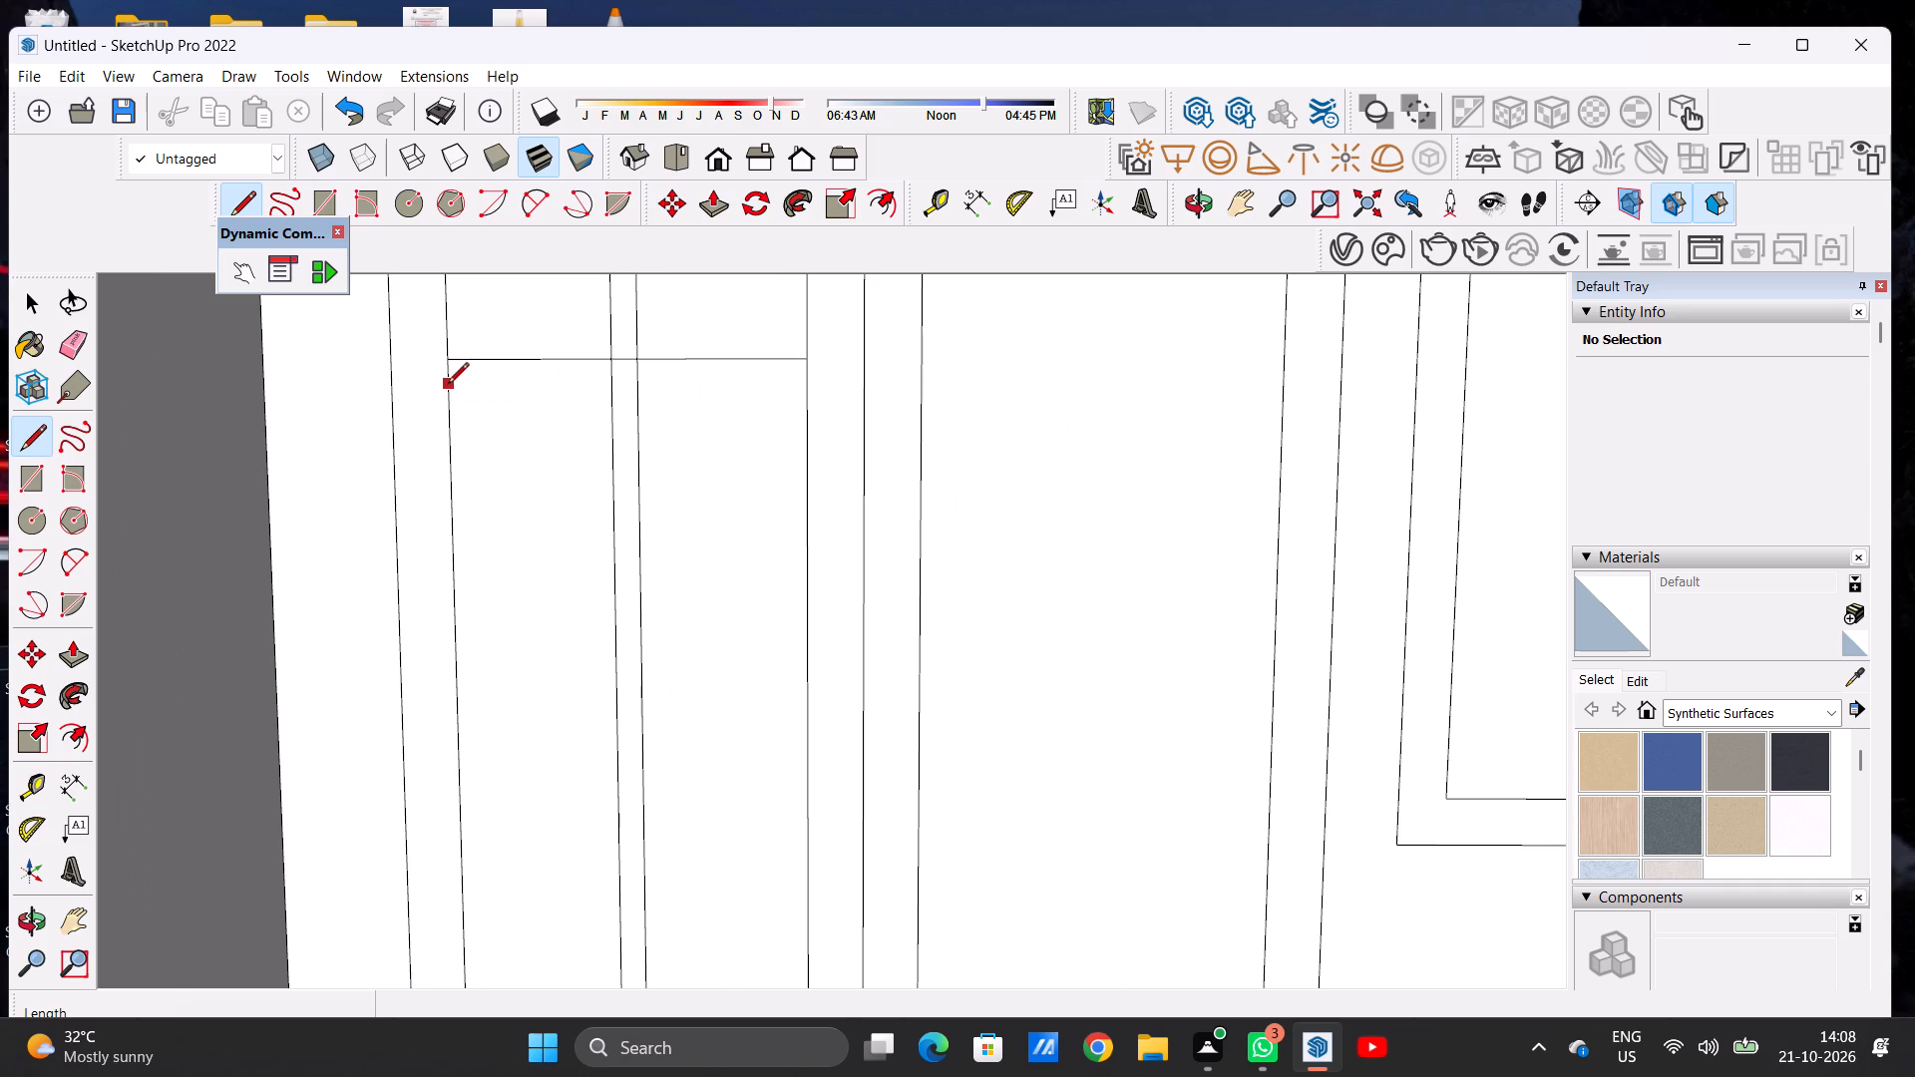
left_click(448, 382)
left_click(808, 381)
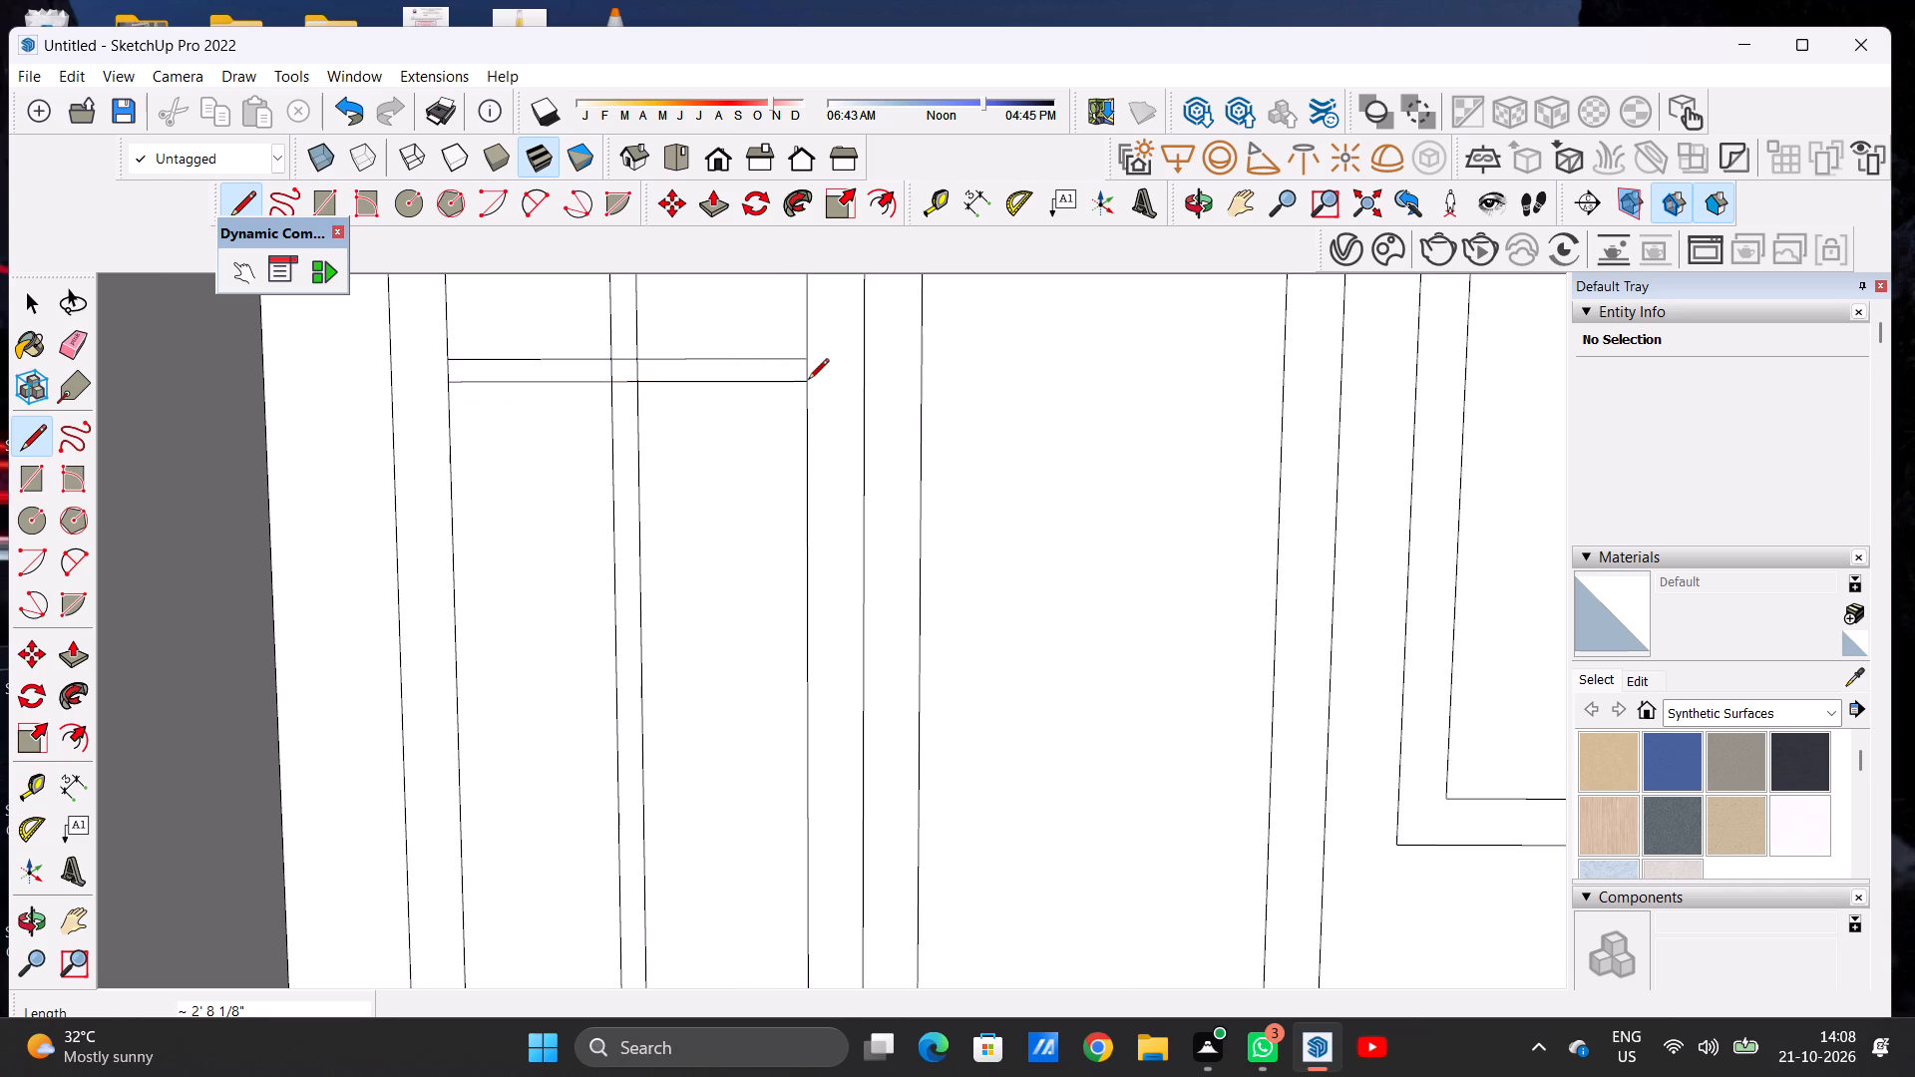
key("space")
Erase the two mullion line segments that cross inside the new horizontal crossbar.
scroll(585, 483, "down", 11)
scroll(581, 434, "up", 3)
scroll(581, 434, "down", 1)
scroll(581, 434, "up", 10)
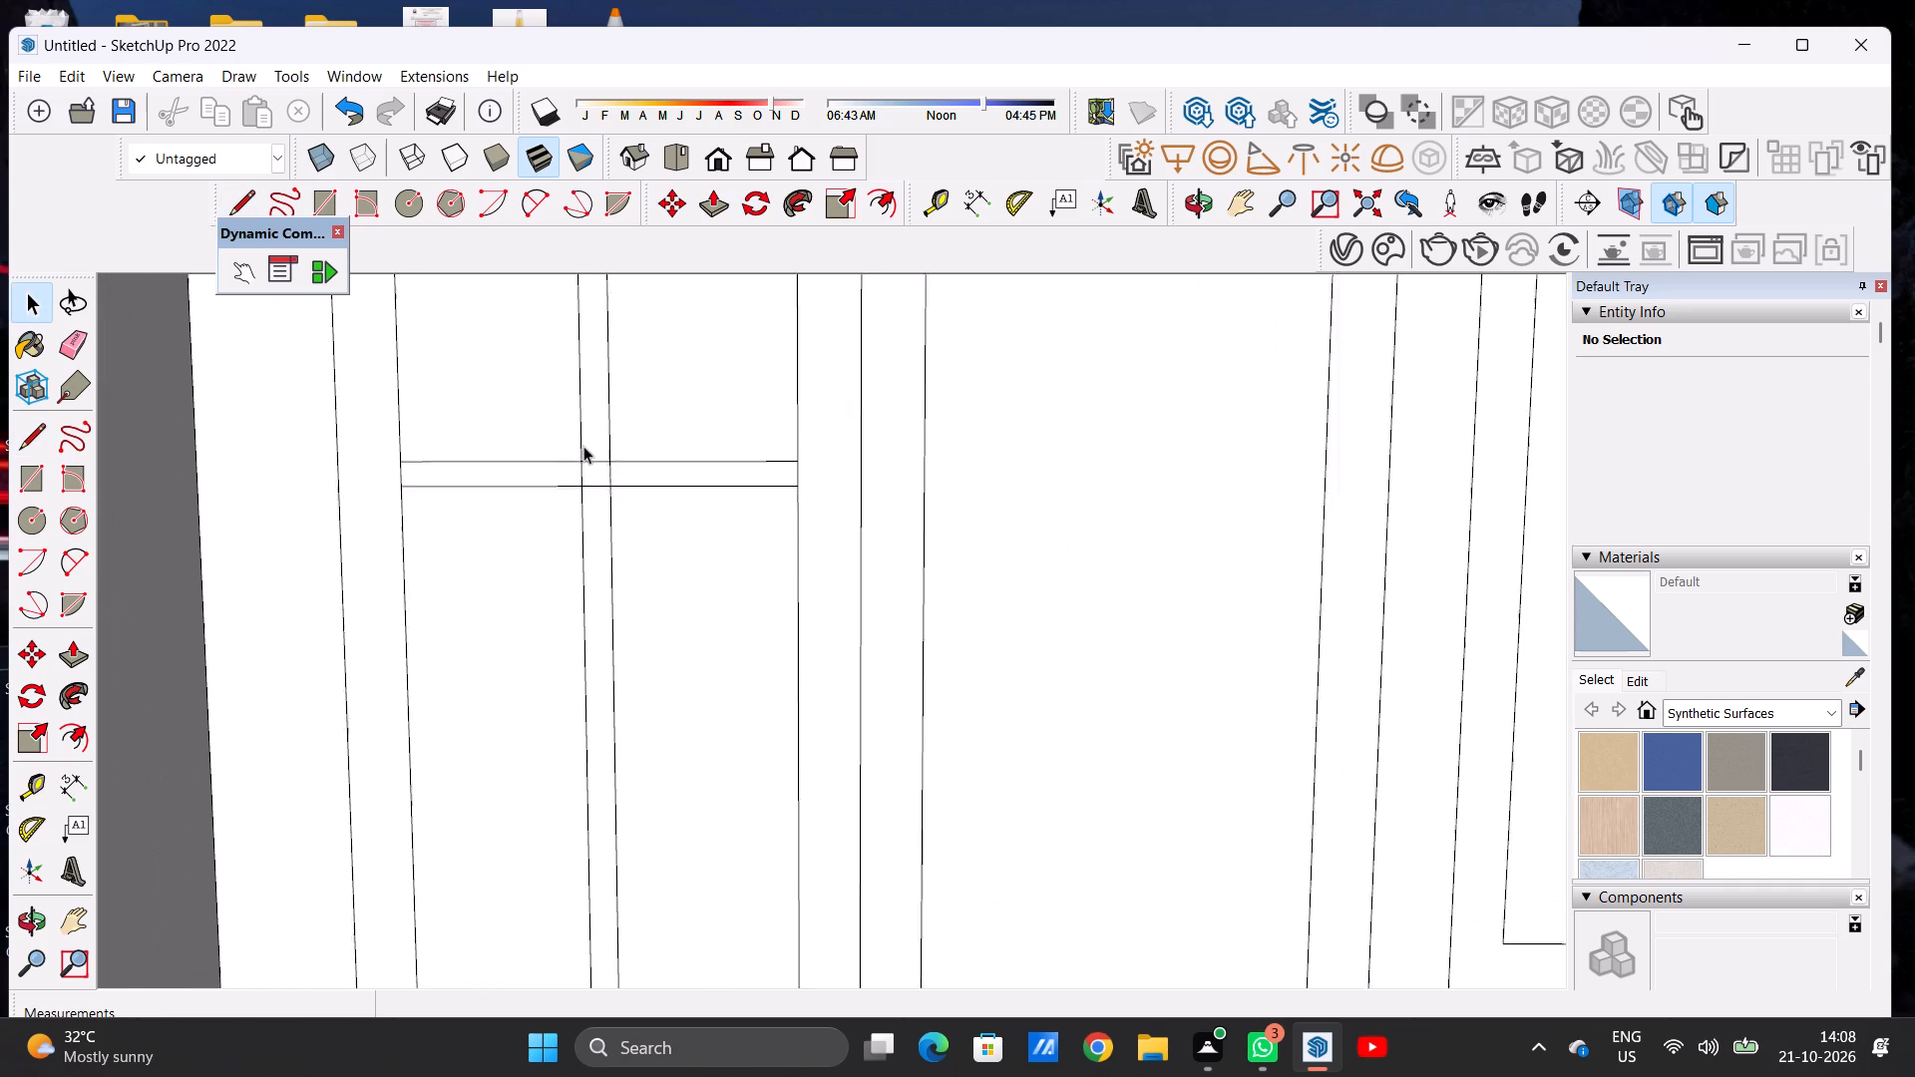
scroll(583, 446, "up", 1)
key("e")
scroll(591, 462, "up", 3)
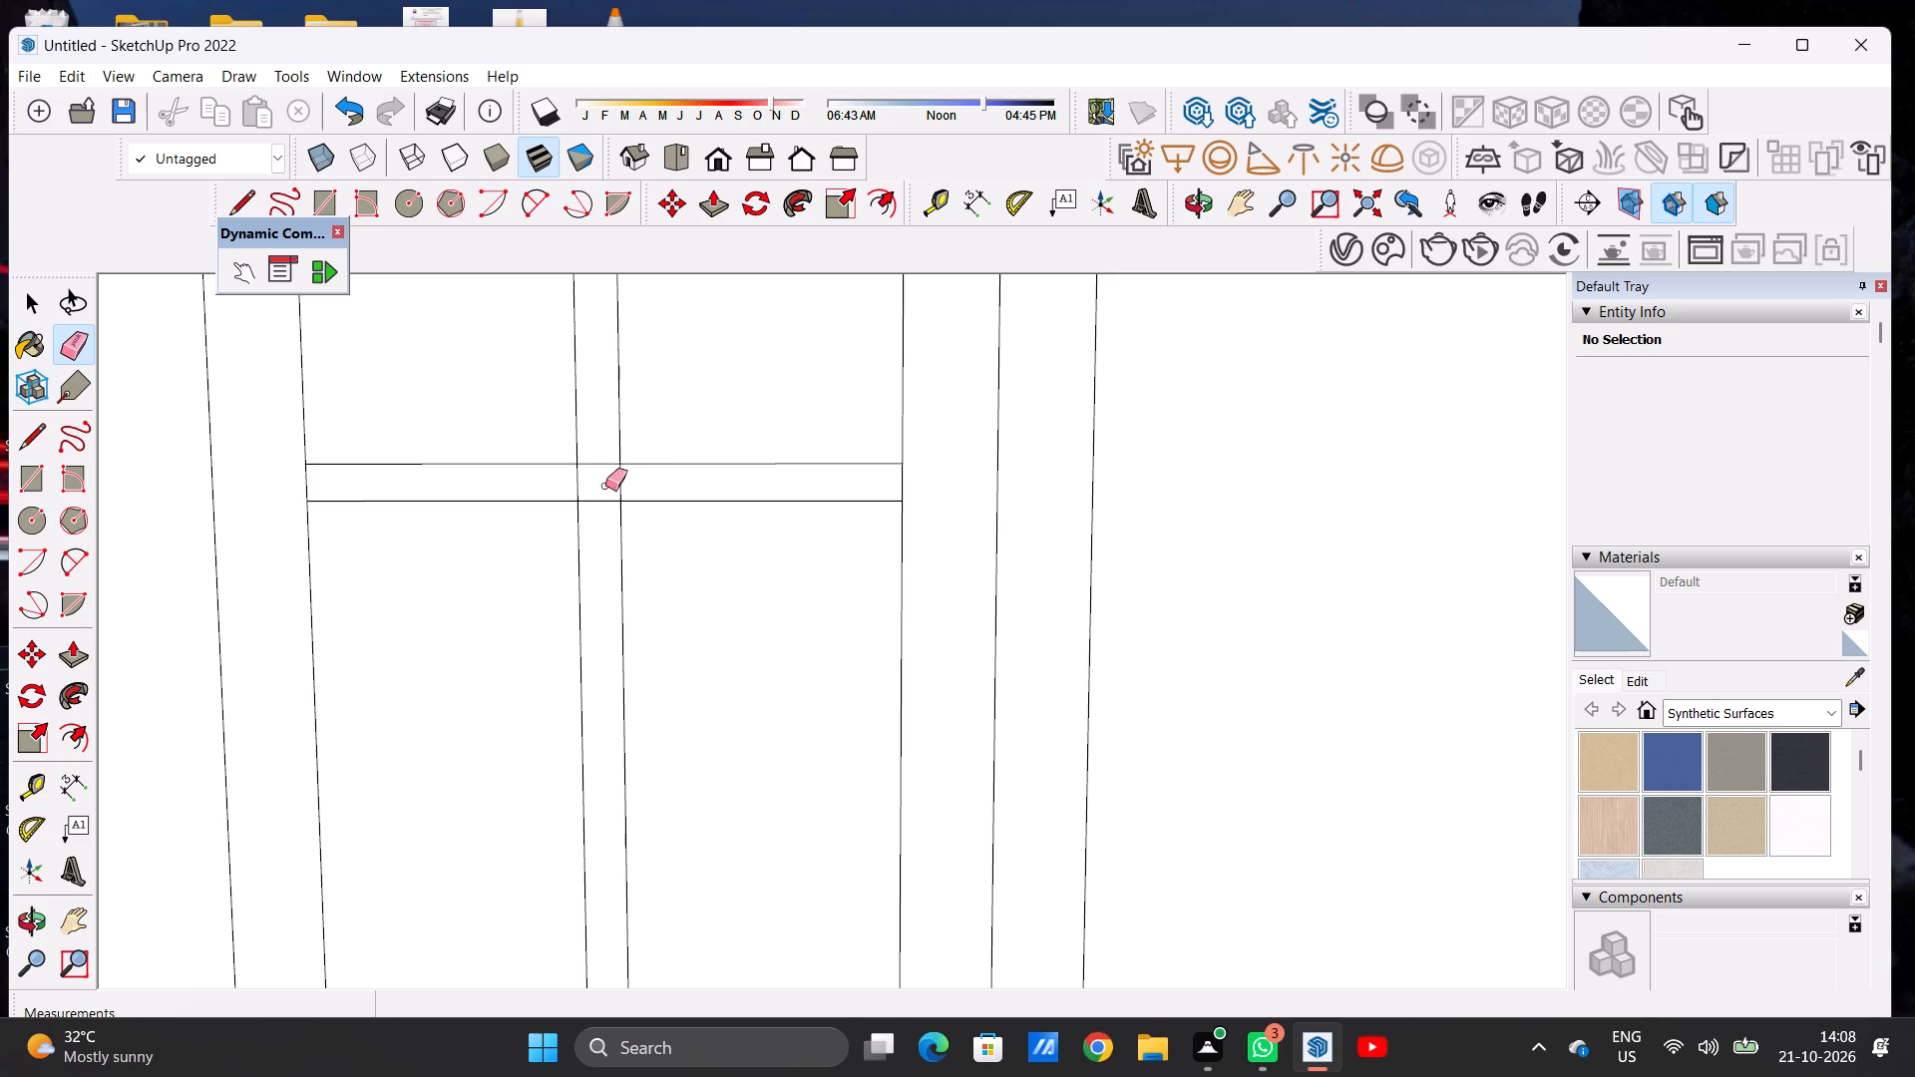
left_click(636, 483)
left_click_drag(638, 481, 568, 483)
key("space")
Copy the crossbar three times down the door leaf, at successive spacings of about 1' 6 5/8", 1' 8 1/8" and 1' 7 15/16".
scroll(569, 484, "down", 11)
scroll(578, 478, "up", 1)
scroll(578, 478, "down", 6)
scroll(617, 469, "up", 8)
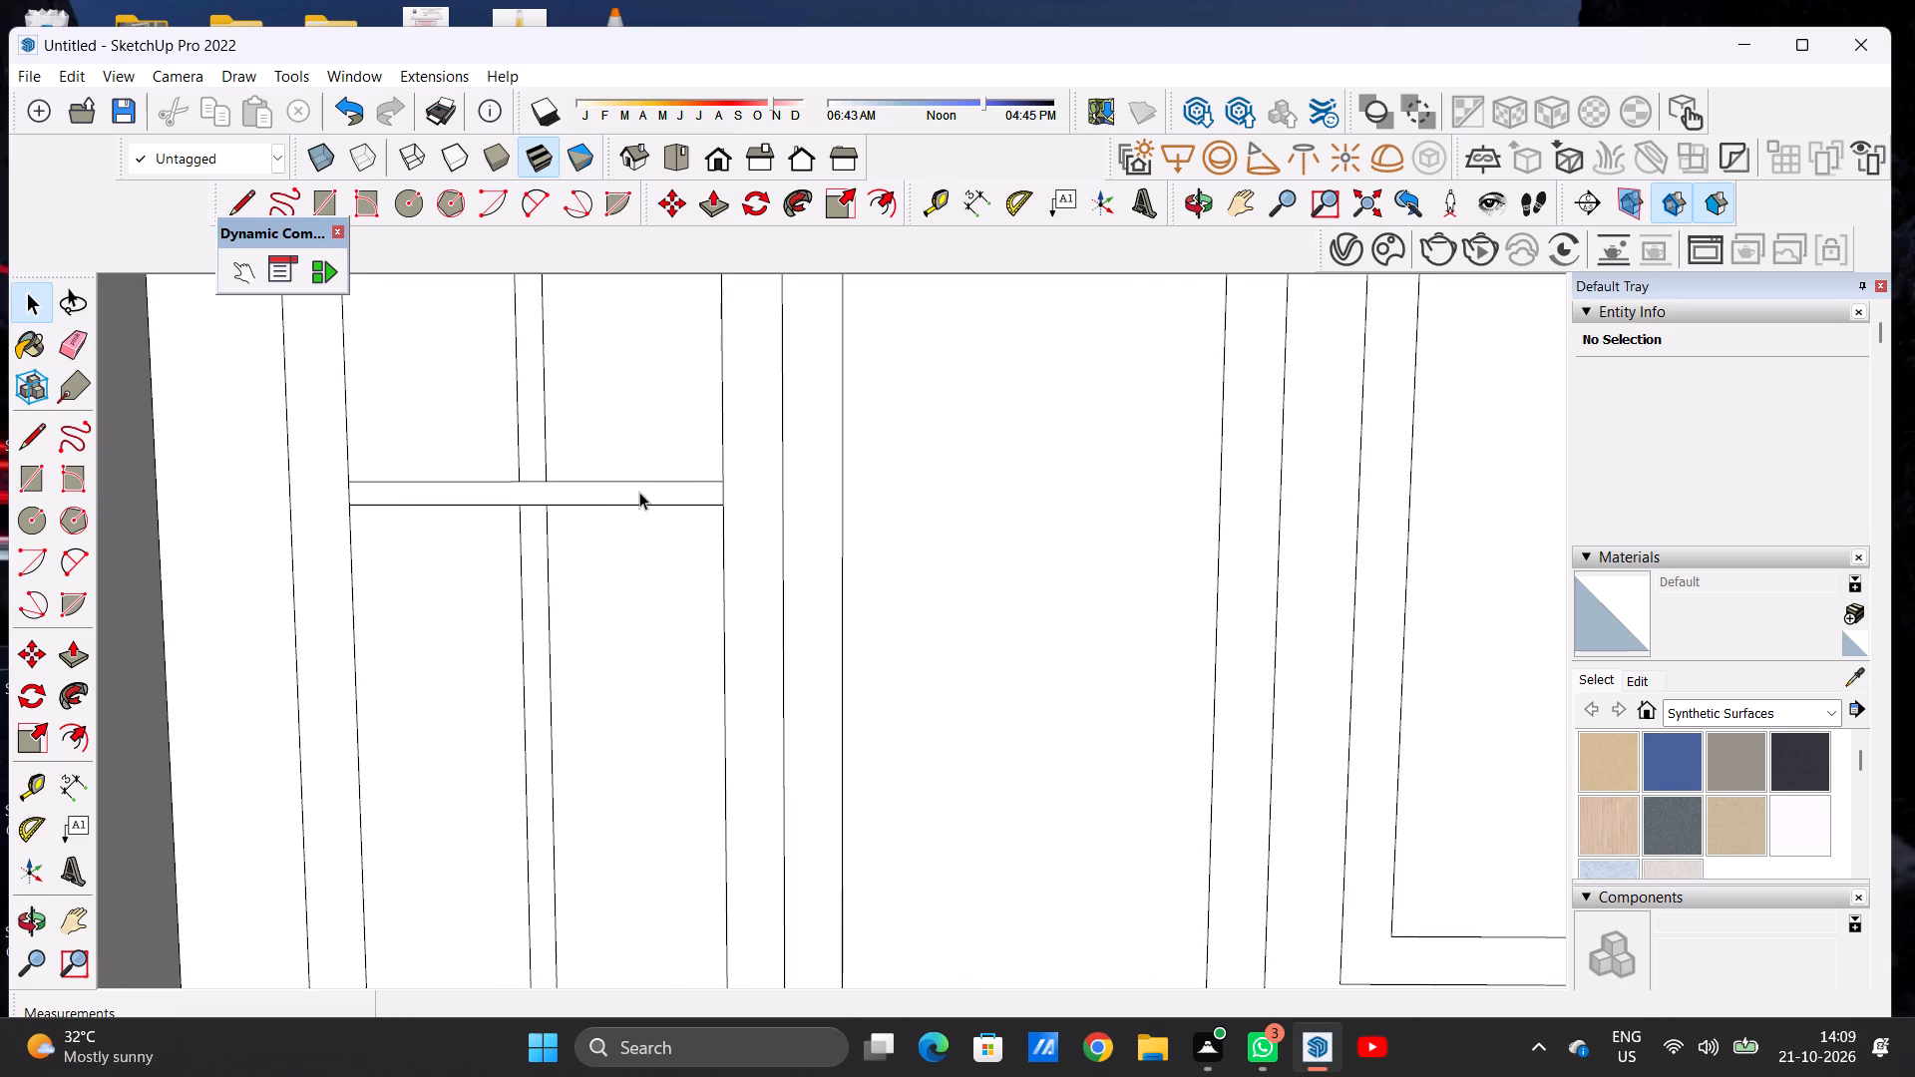
double_click(641, 492)
key("m")
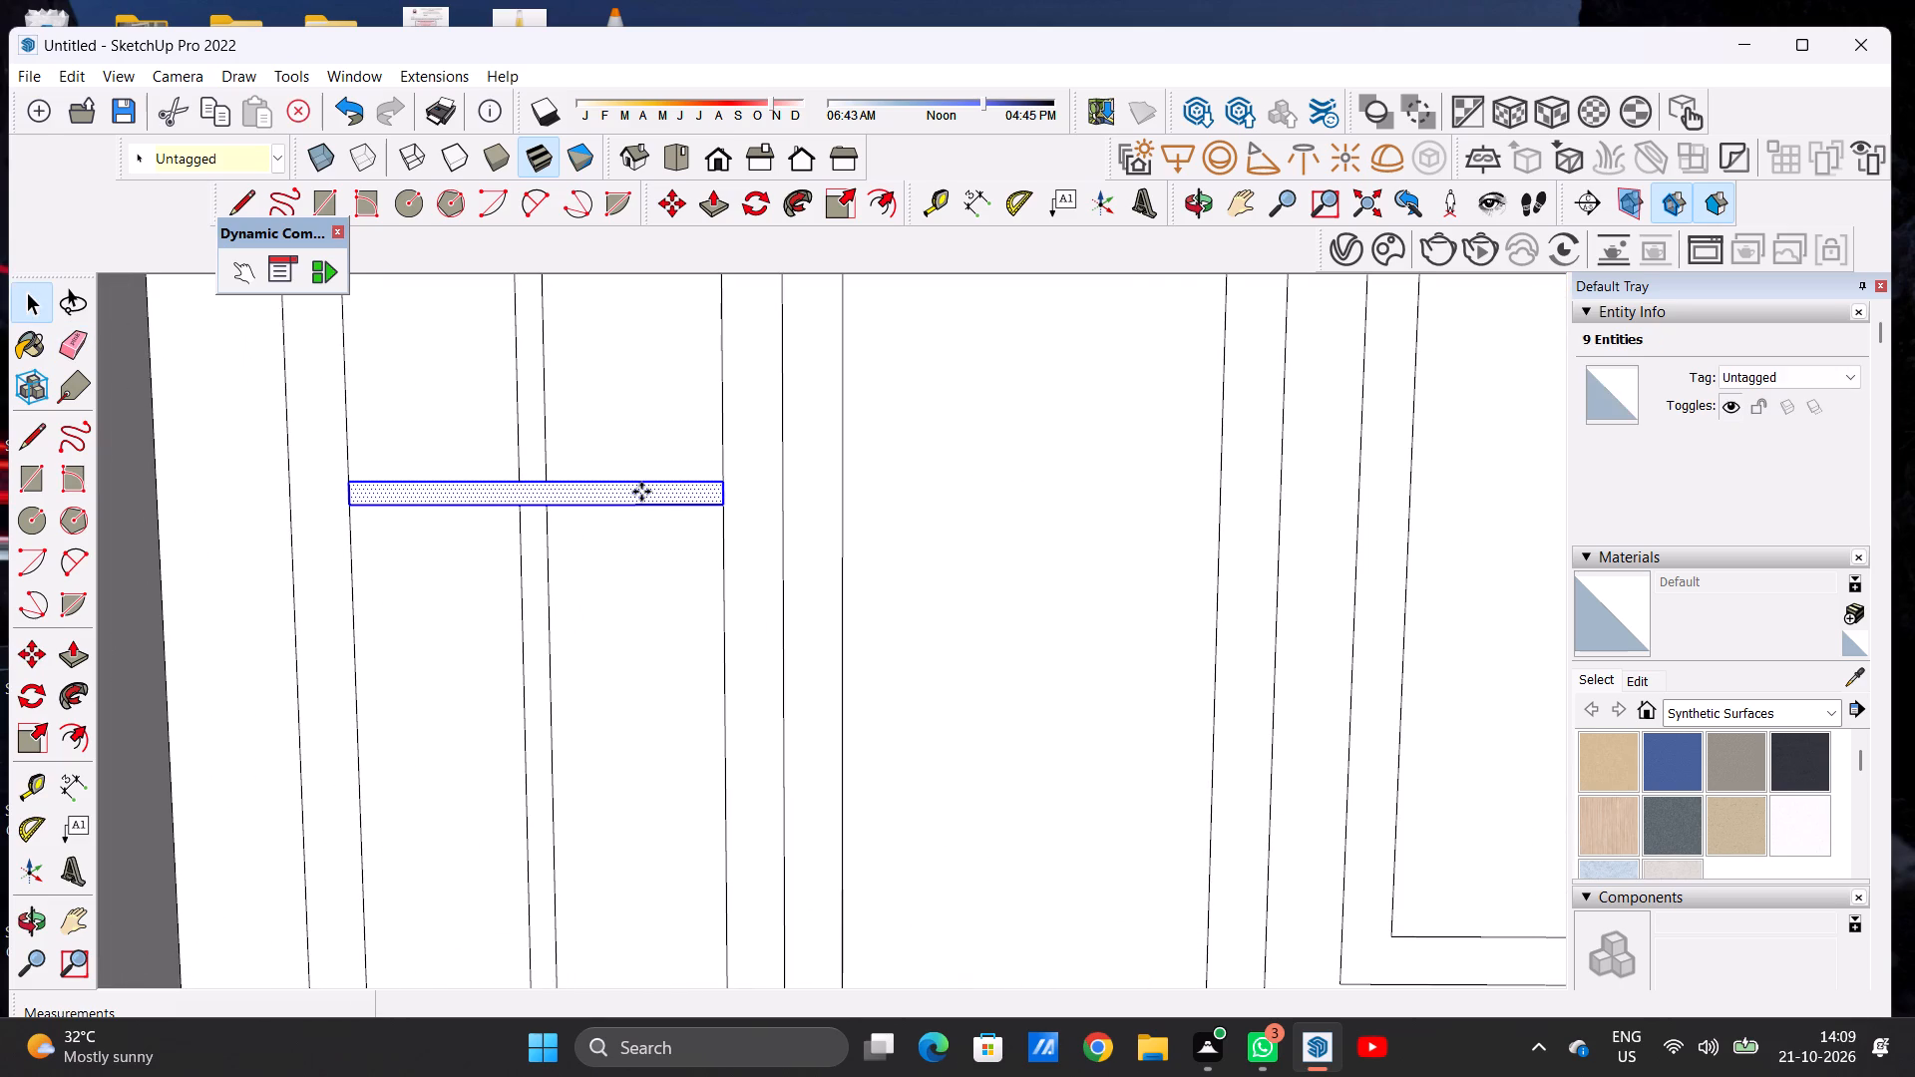
left_click(720, 508)
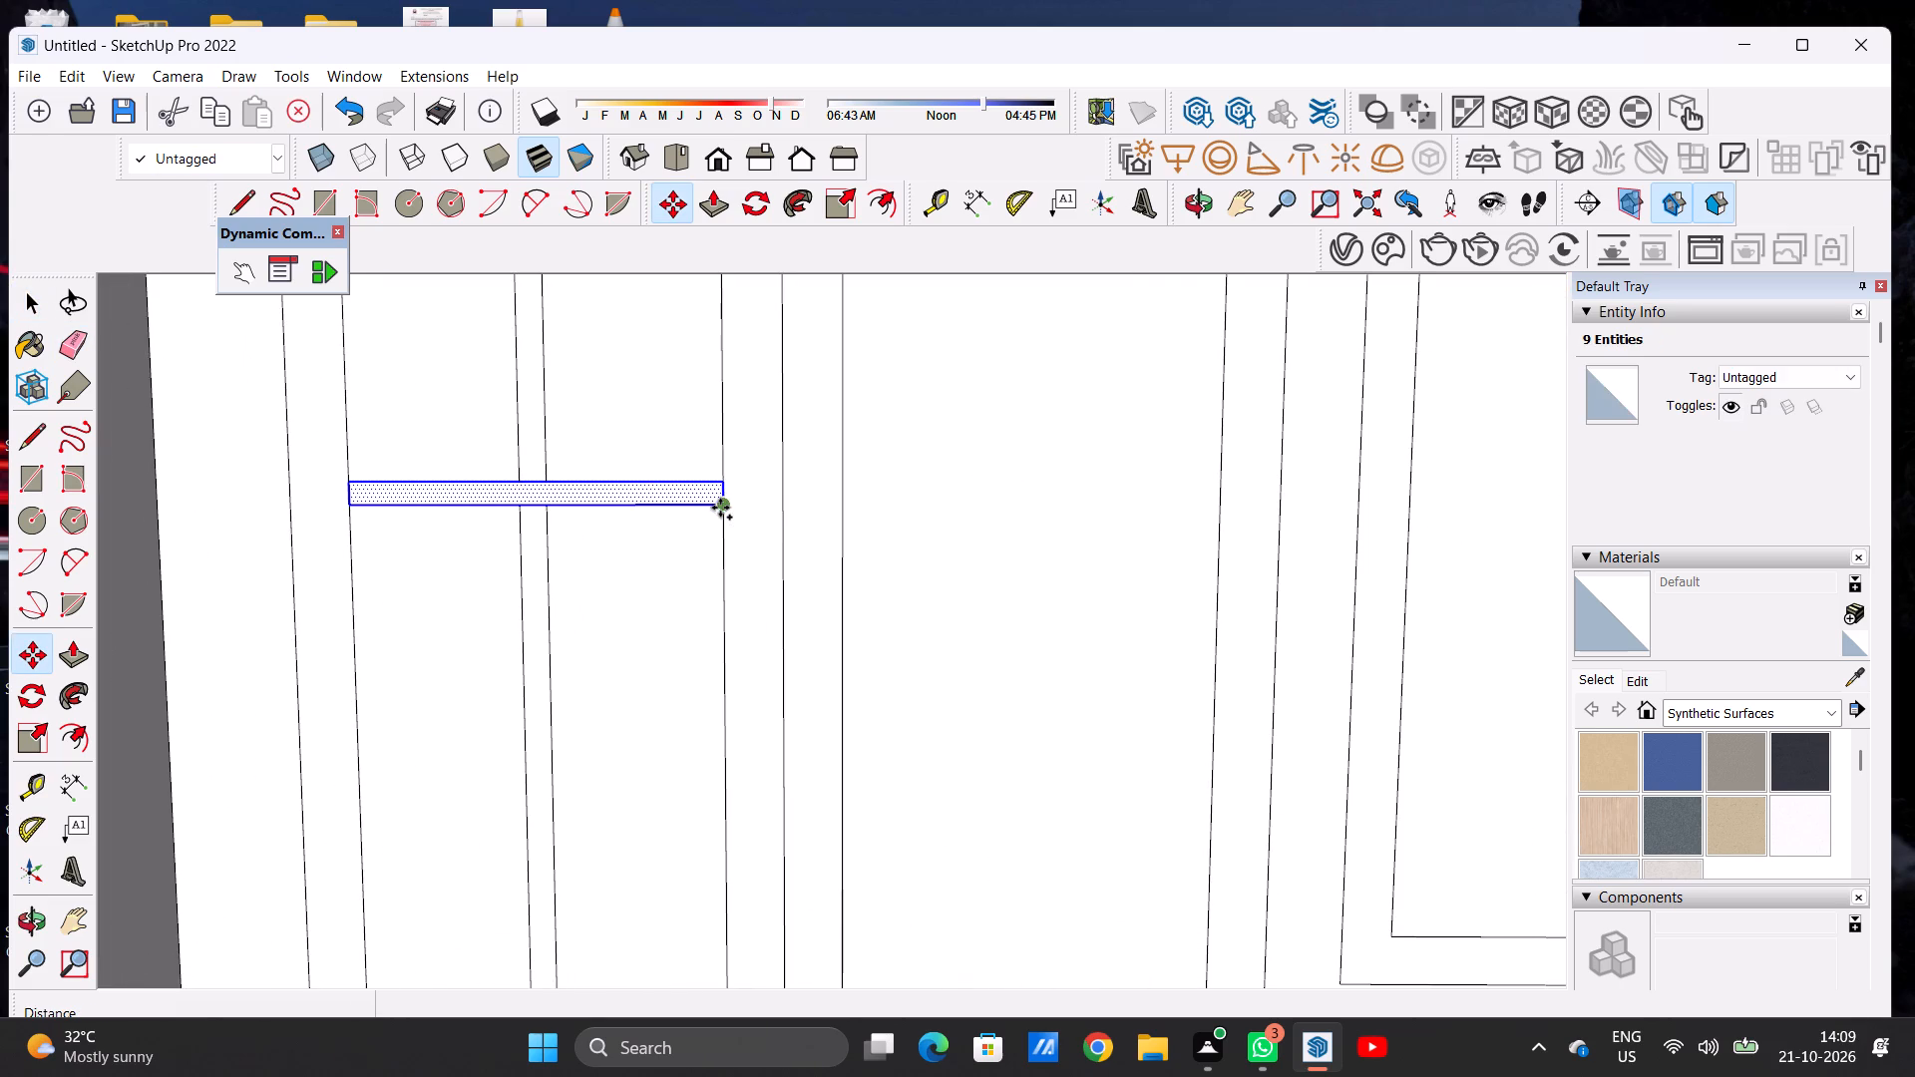
scroll(717, 569, "down", 14)
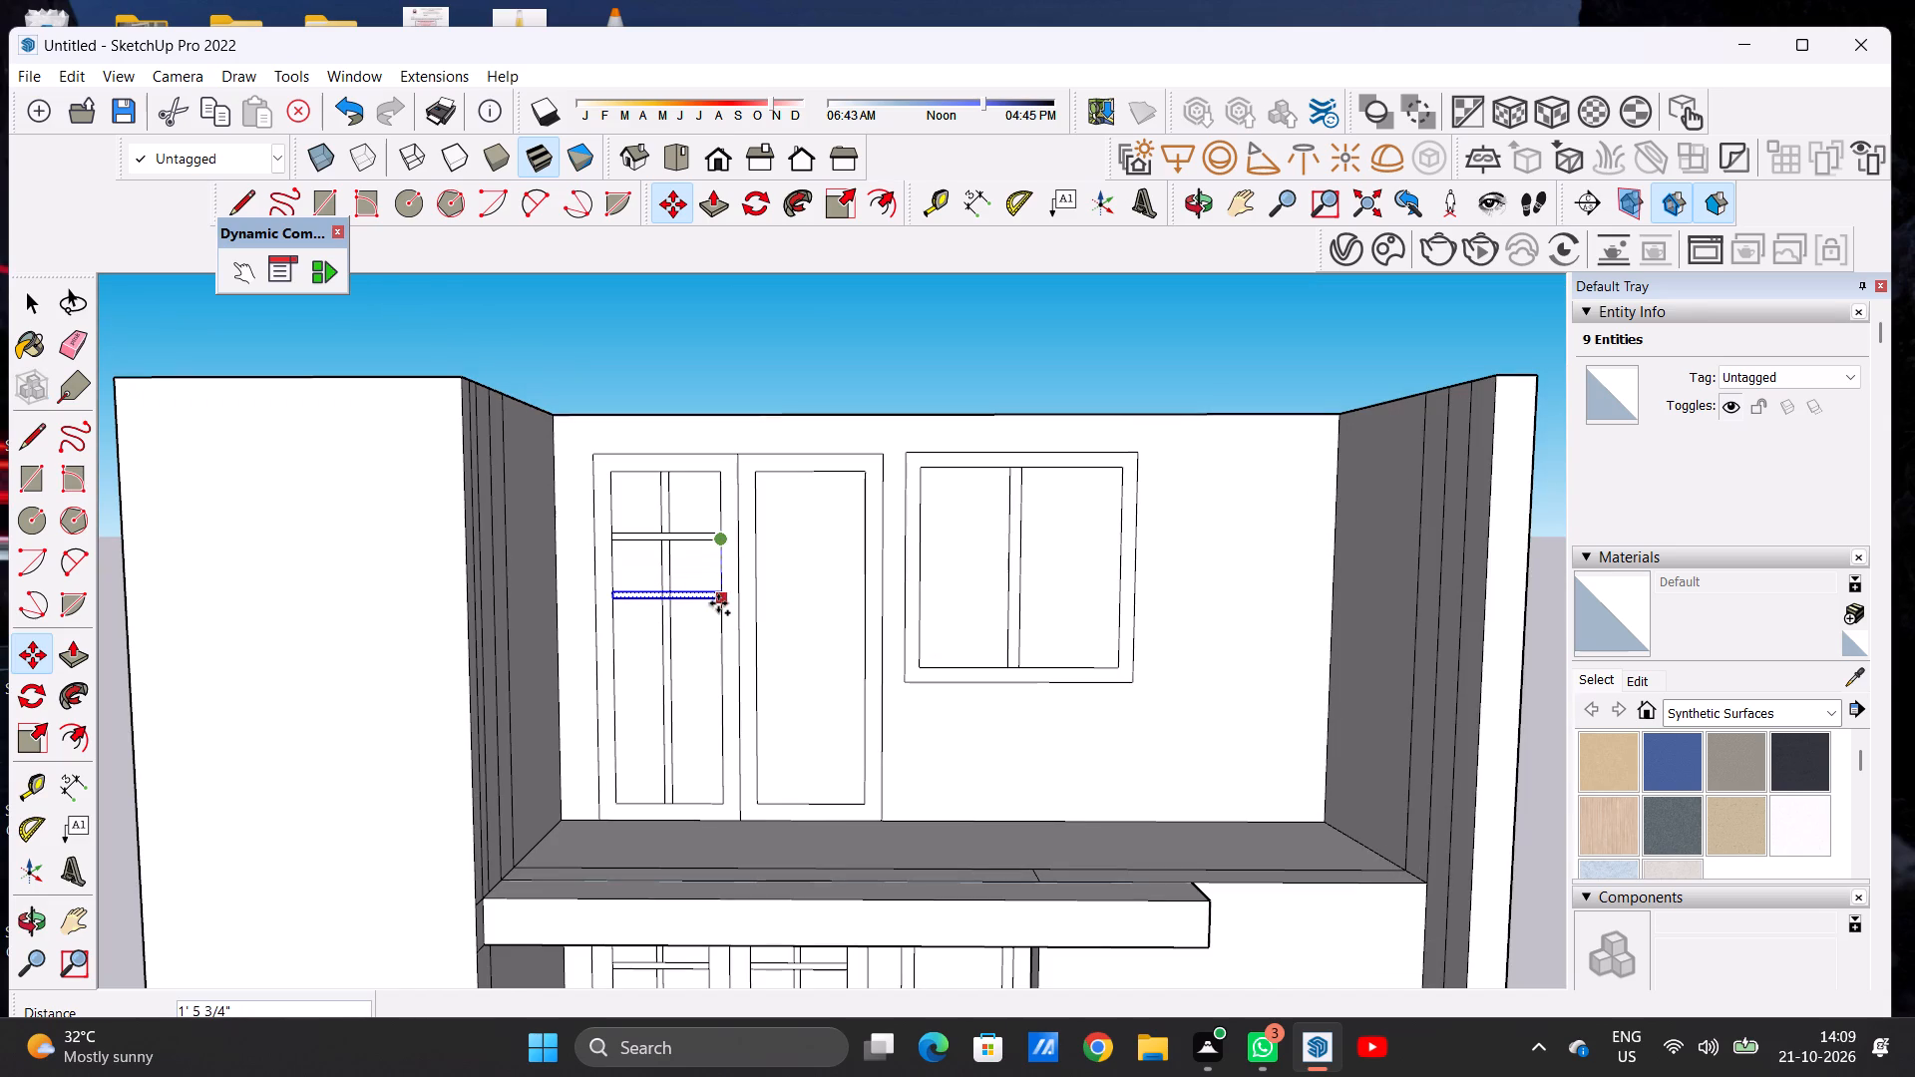
left_click(718, 603)
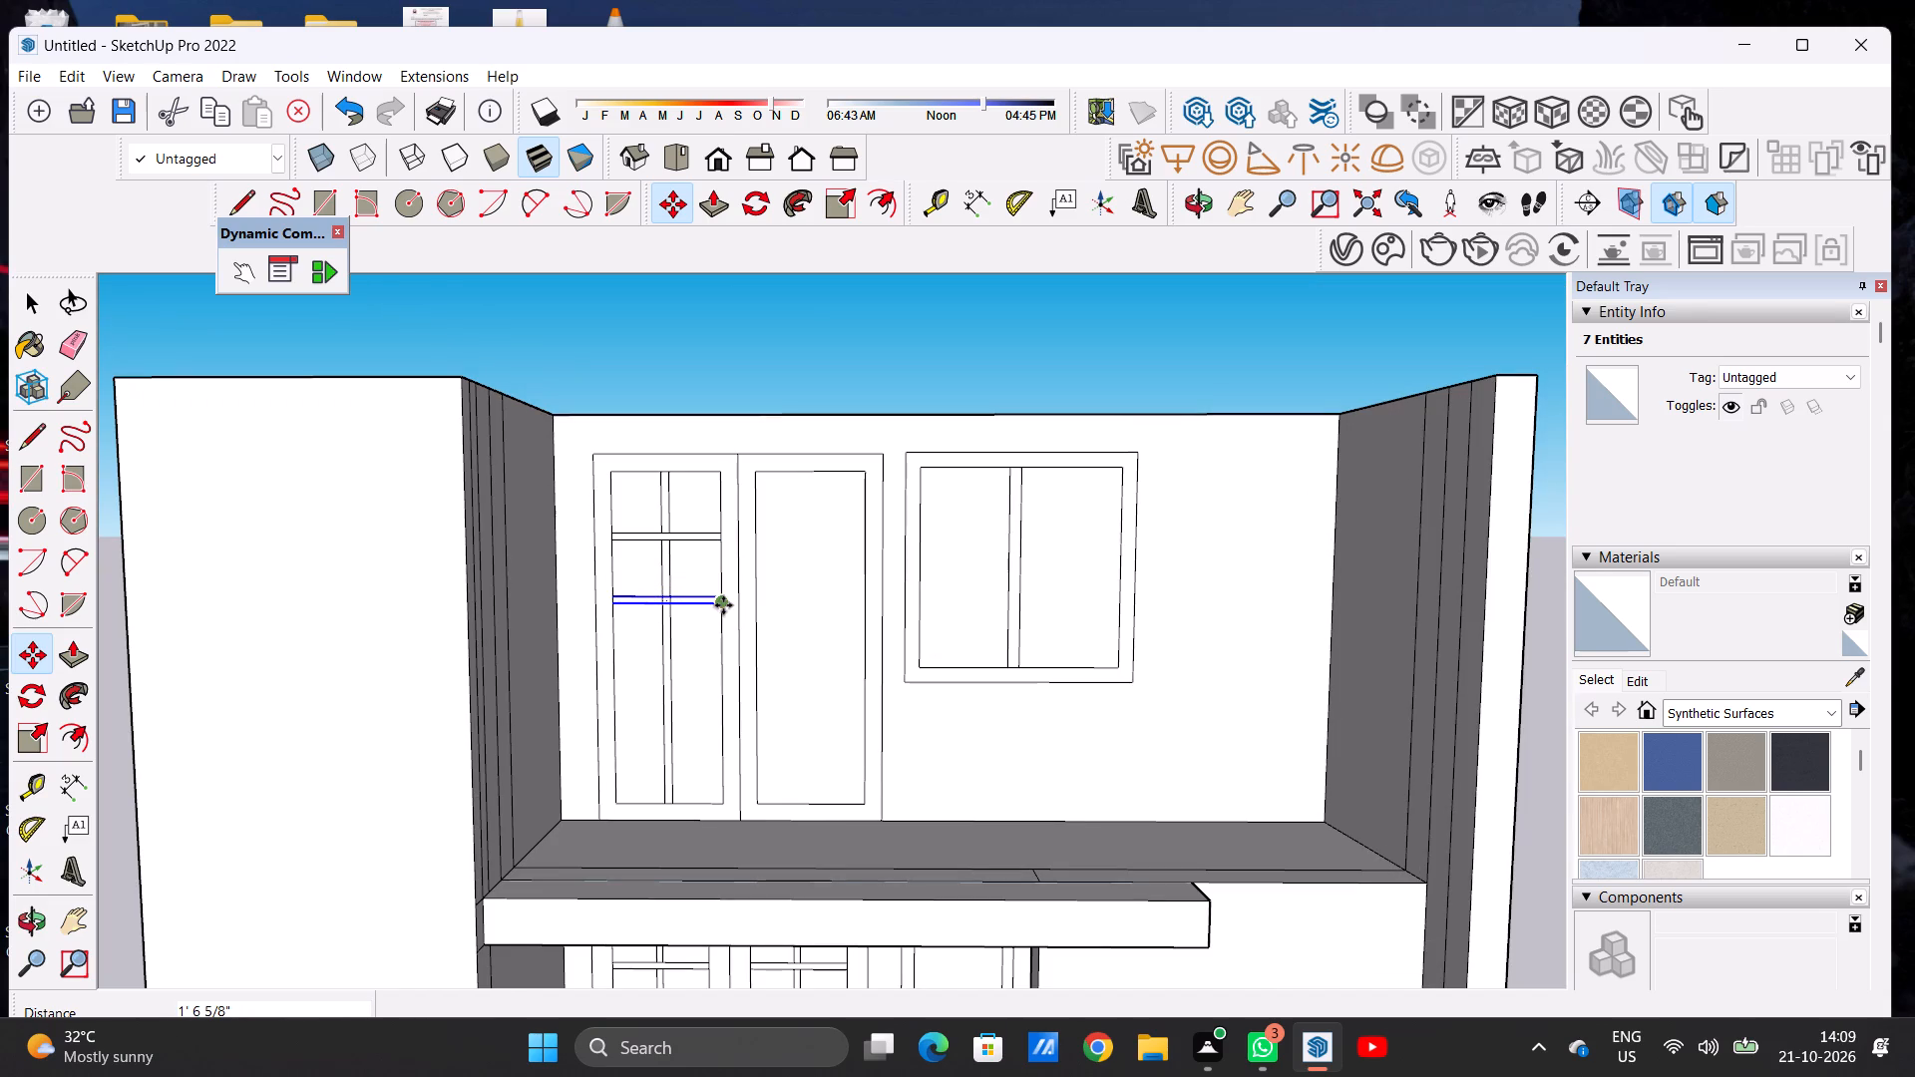
left_click(723, 605)
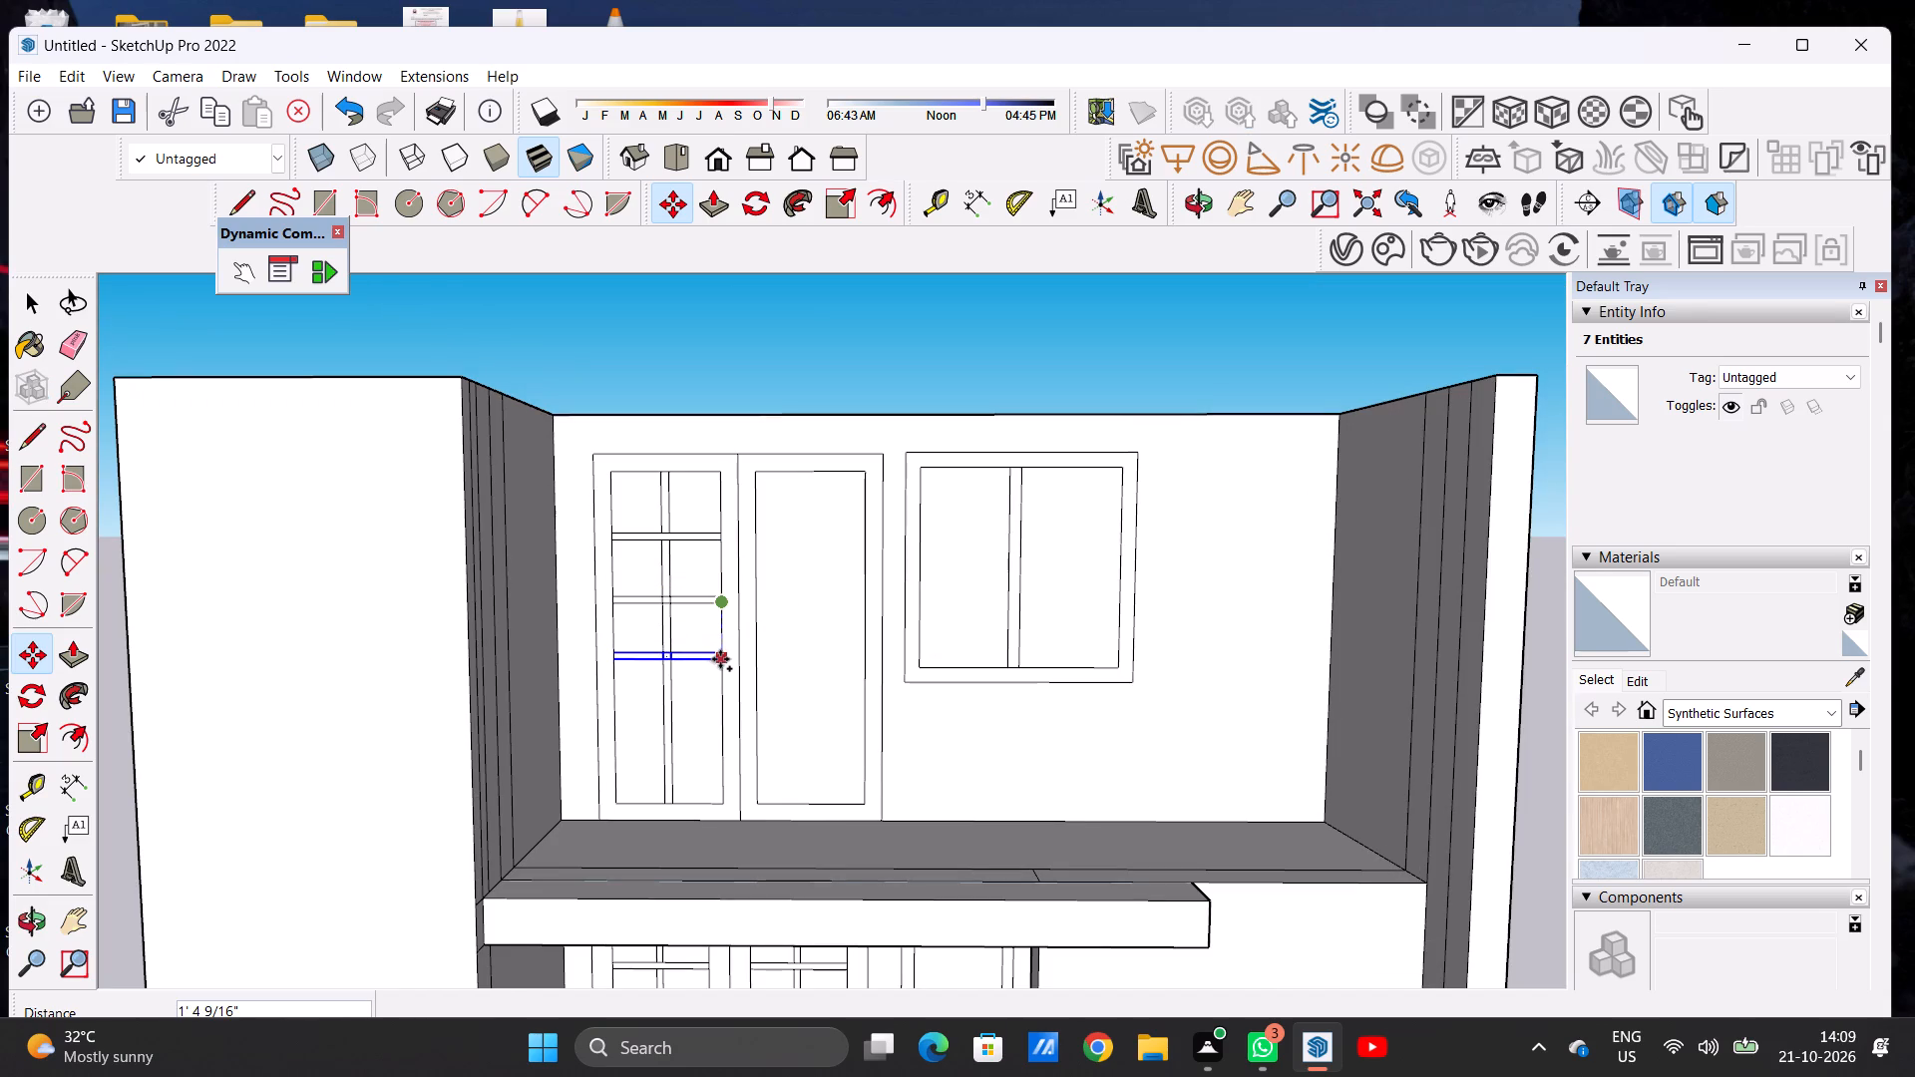
left_click(721, 671)
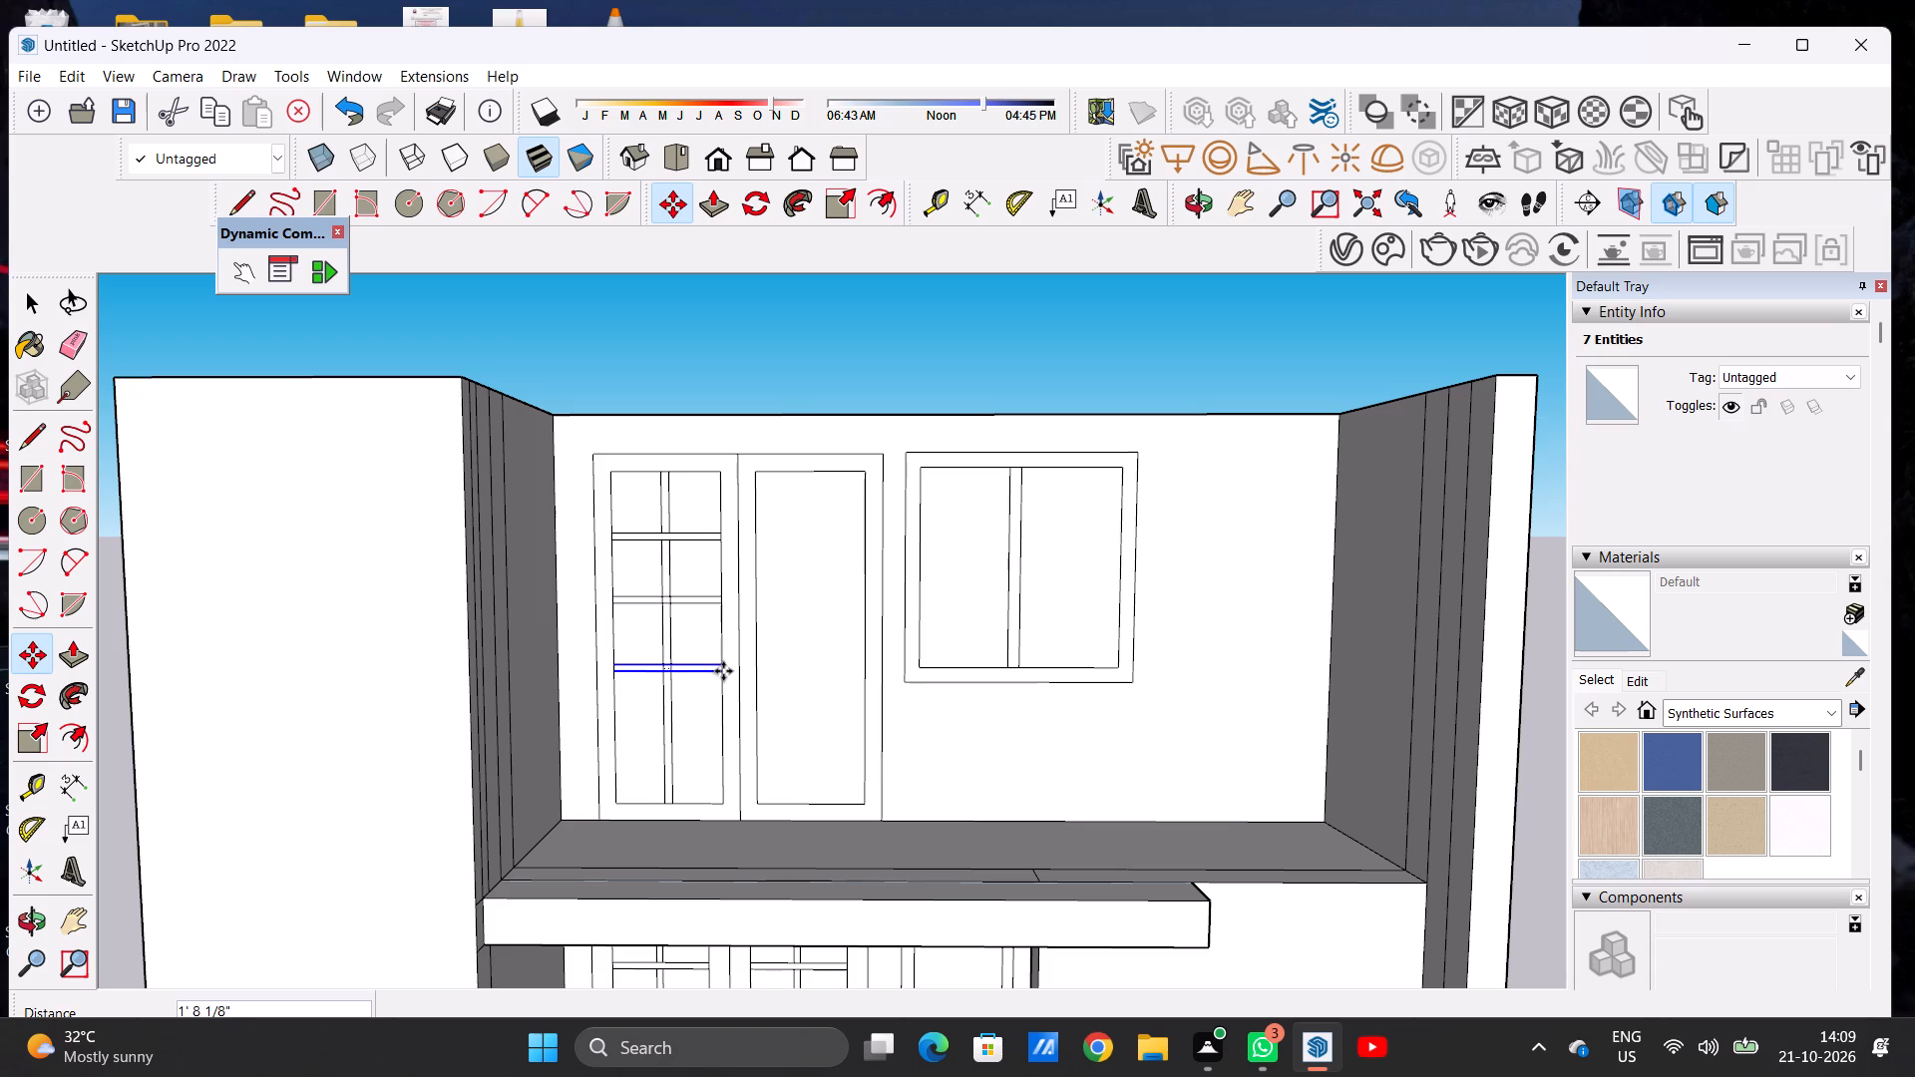
left_click(723, 671)
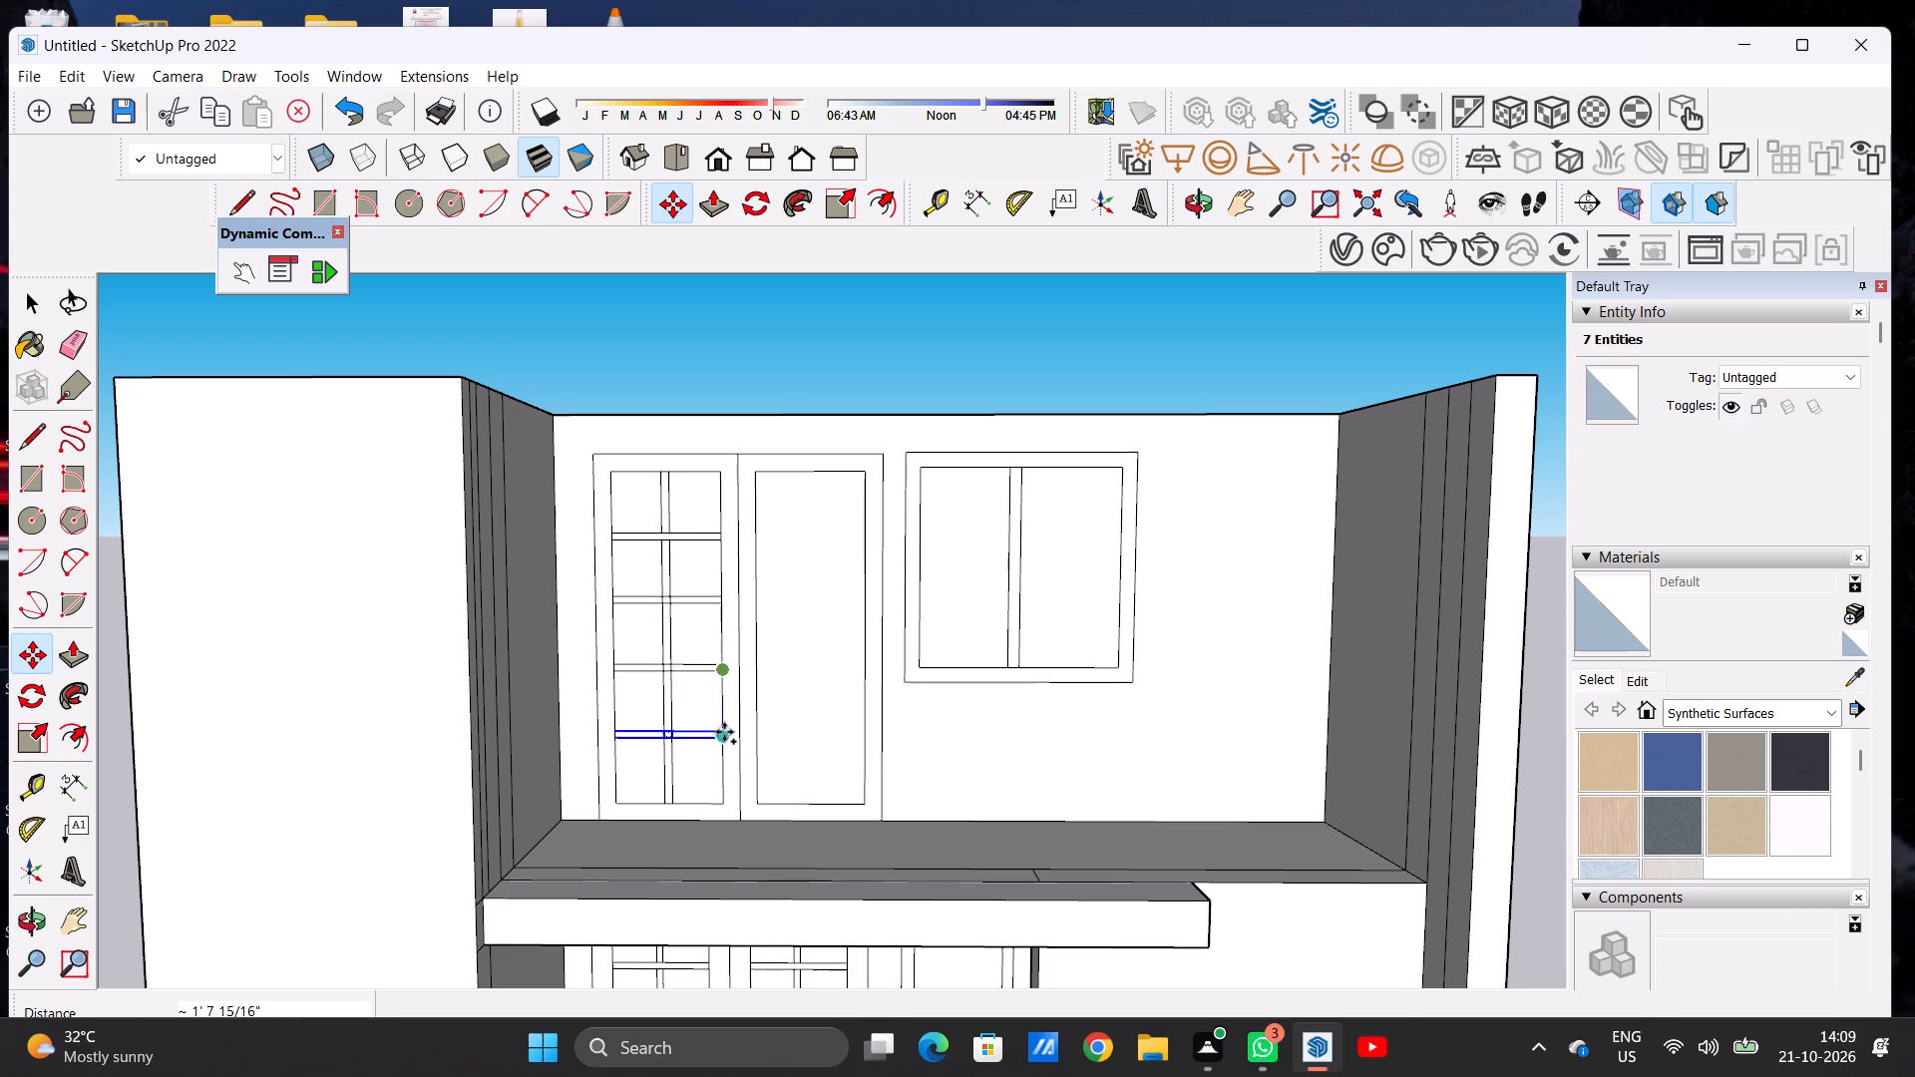
left_click(724, 732)
key("space")
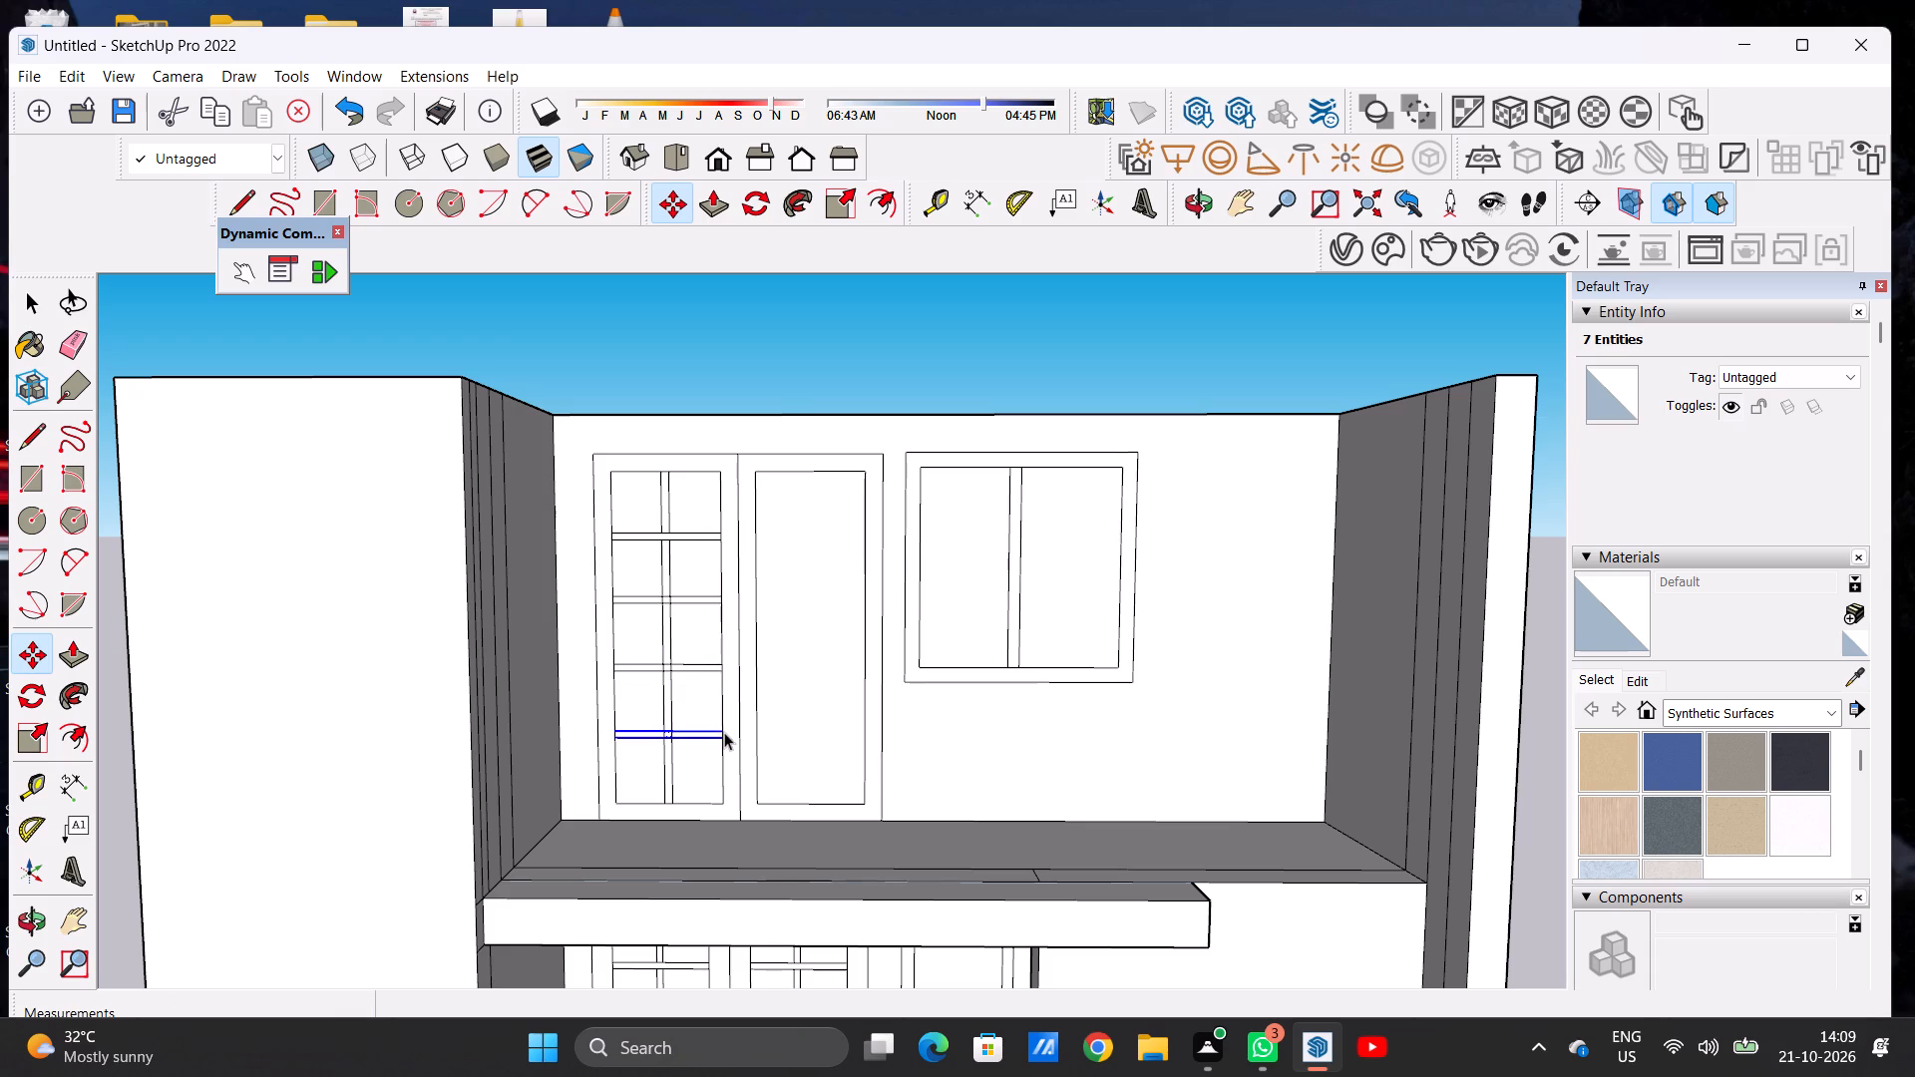
left_click(763, 374)
Erase the two mullion line segments inside the lowest crossbar of the door leaf.
scroll(749, 750, "up", 6)
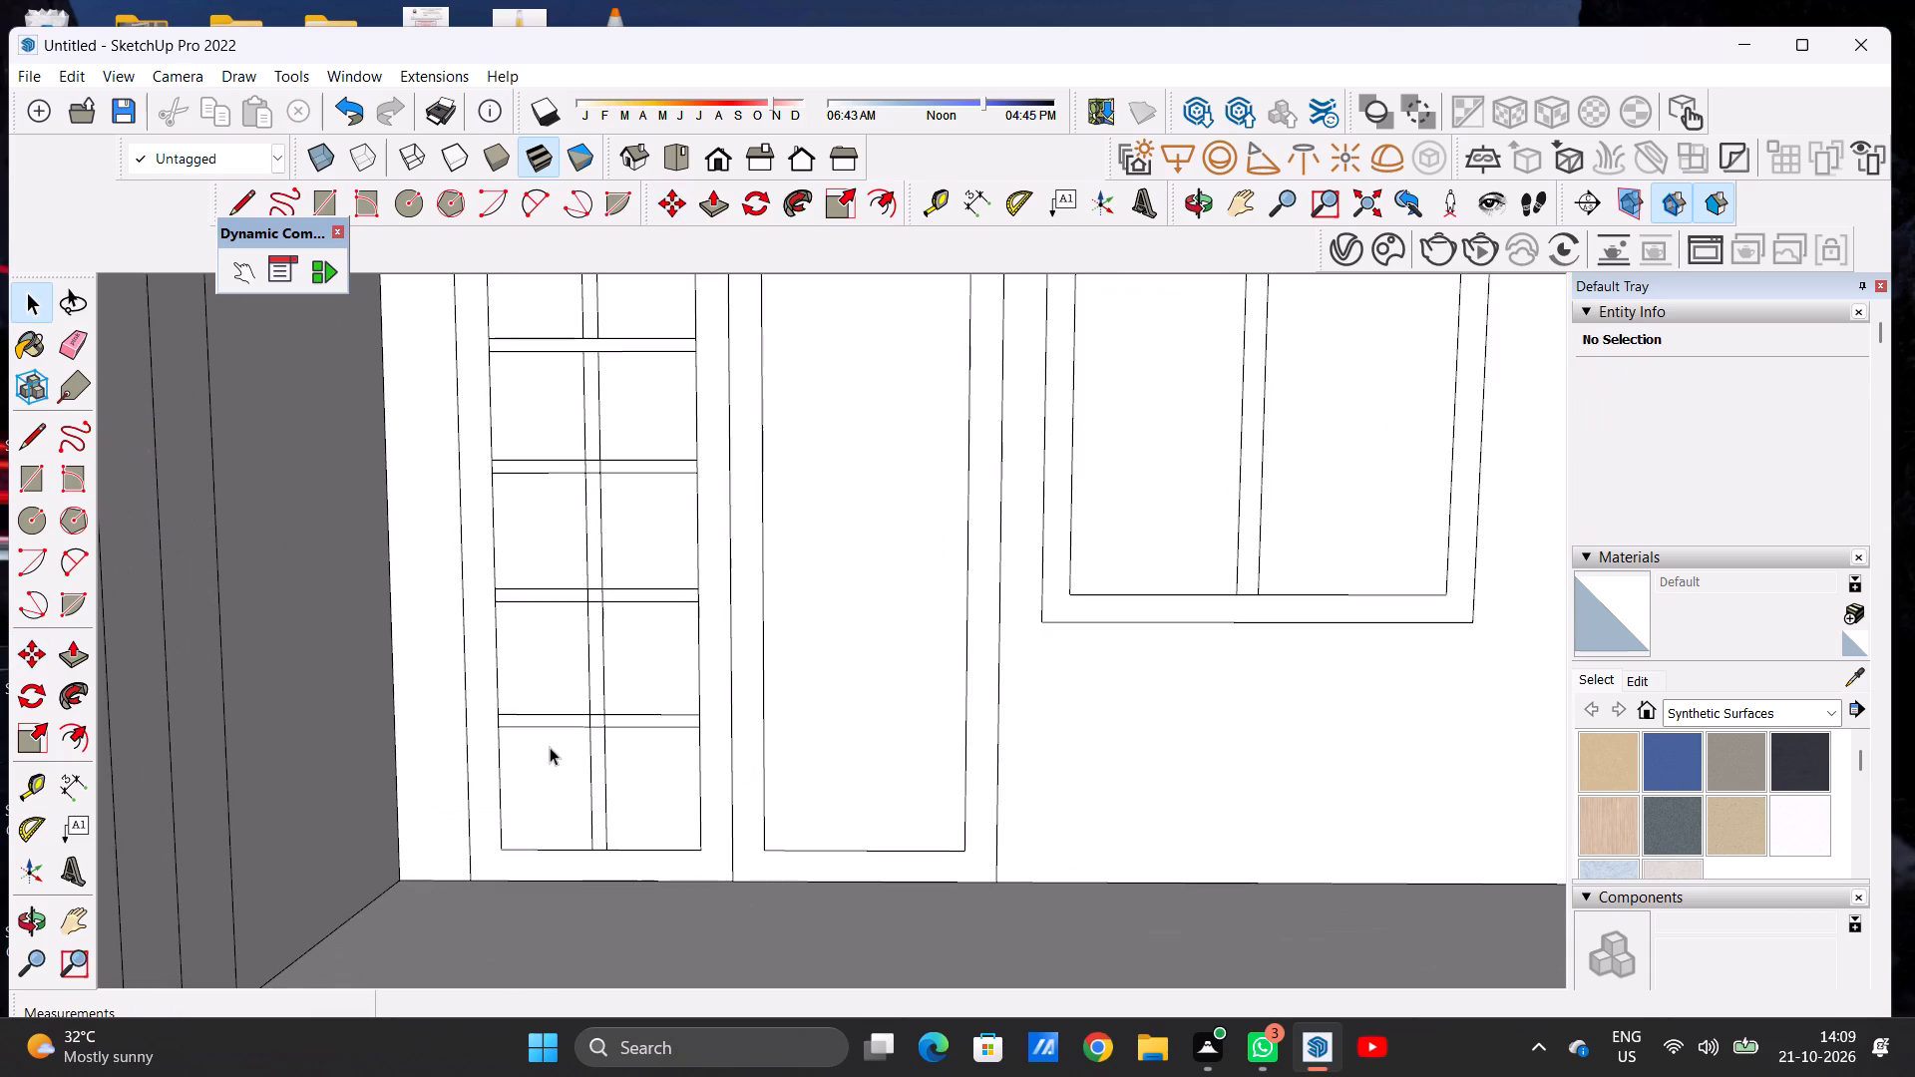
scroll(571, 721, "up", 14)
key("e")
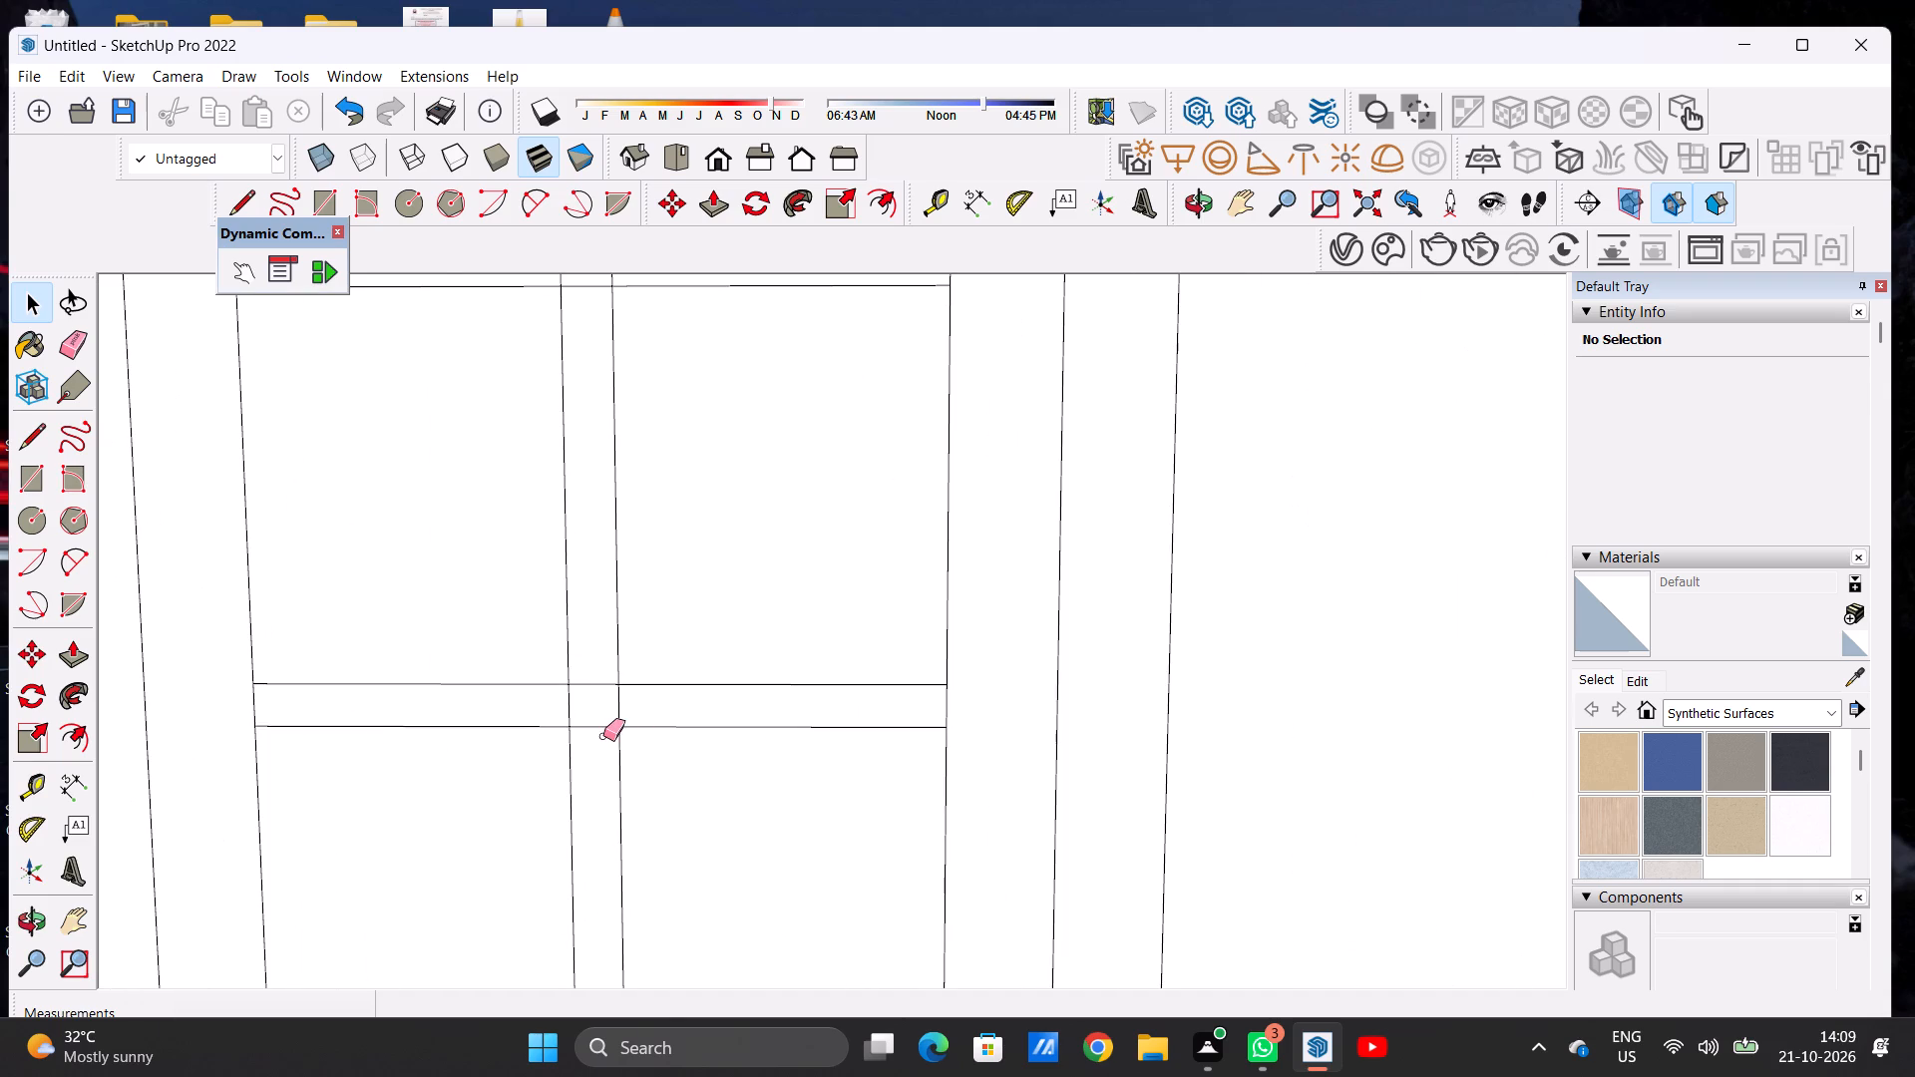
scroll(607, 730, "up", 2)
scroll(607, 730, "down", 1)
scroll(607, 730, "up", 1)
left_click(558, 699)
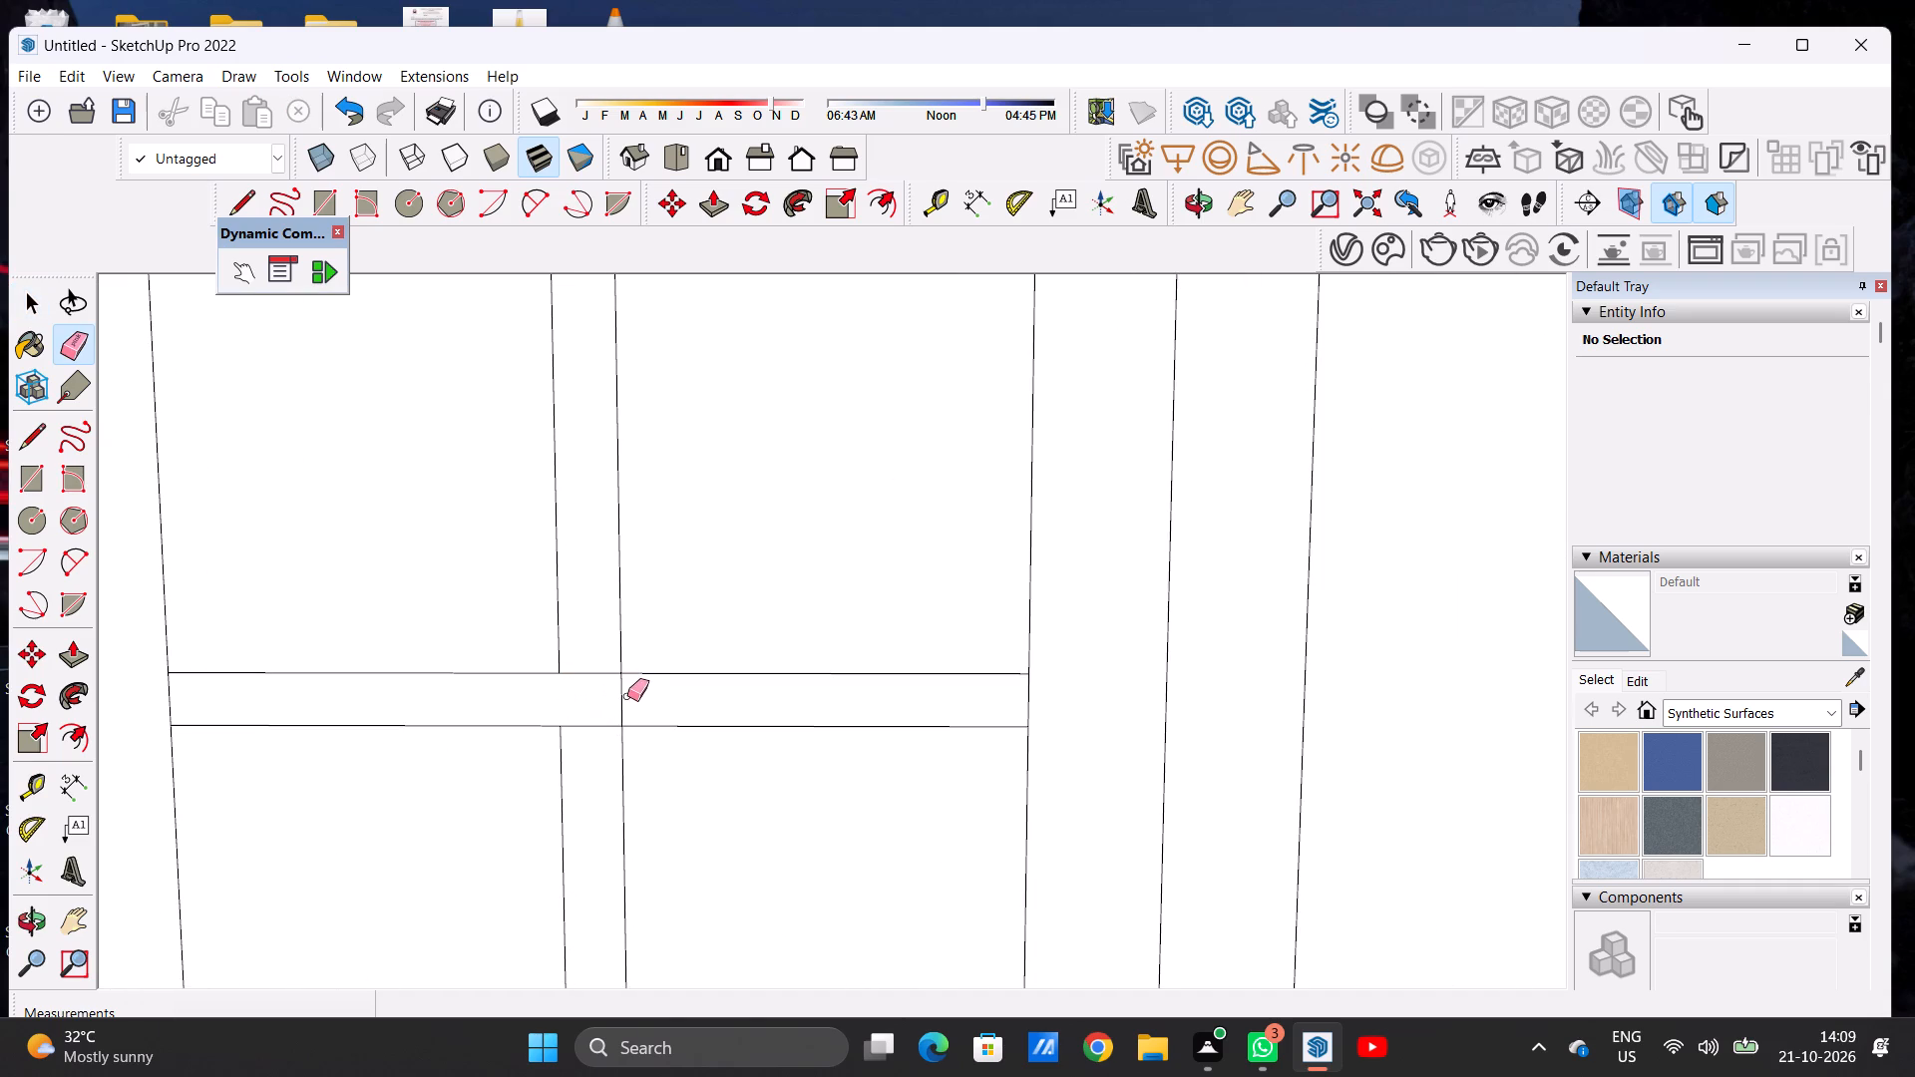
left_click(620, 712)
Erase the two mullion line segments inside the third crossbar from the top of the door leaf.
scroll(547, 728, "down", 11)
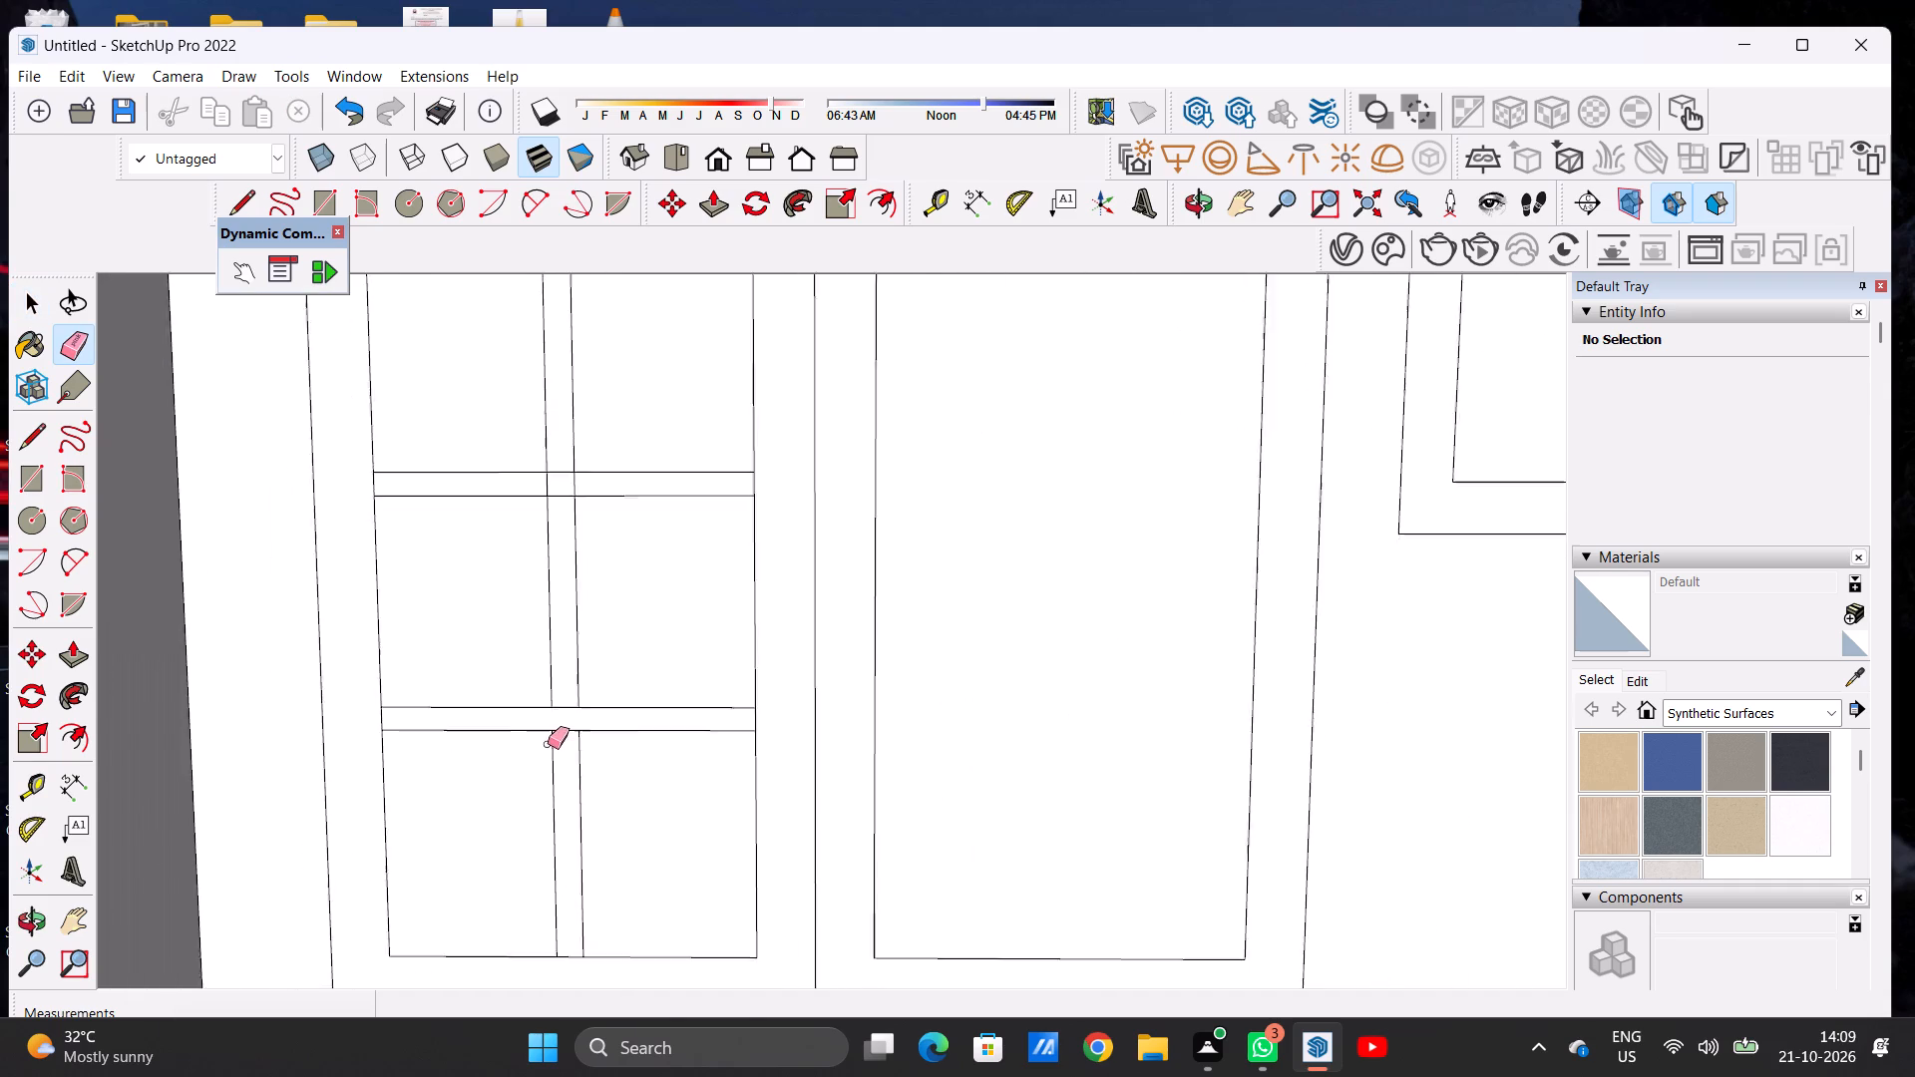
scroll(548, 744, "down", 3)
scroll(559, 526, "up", 10)
scroll(559, 581, "down", 1)
scroll(559, 581, "up", 10)
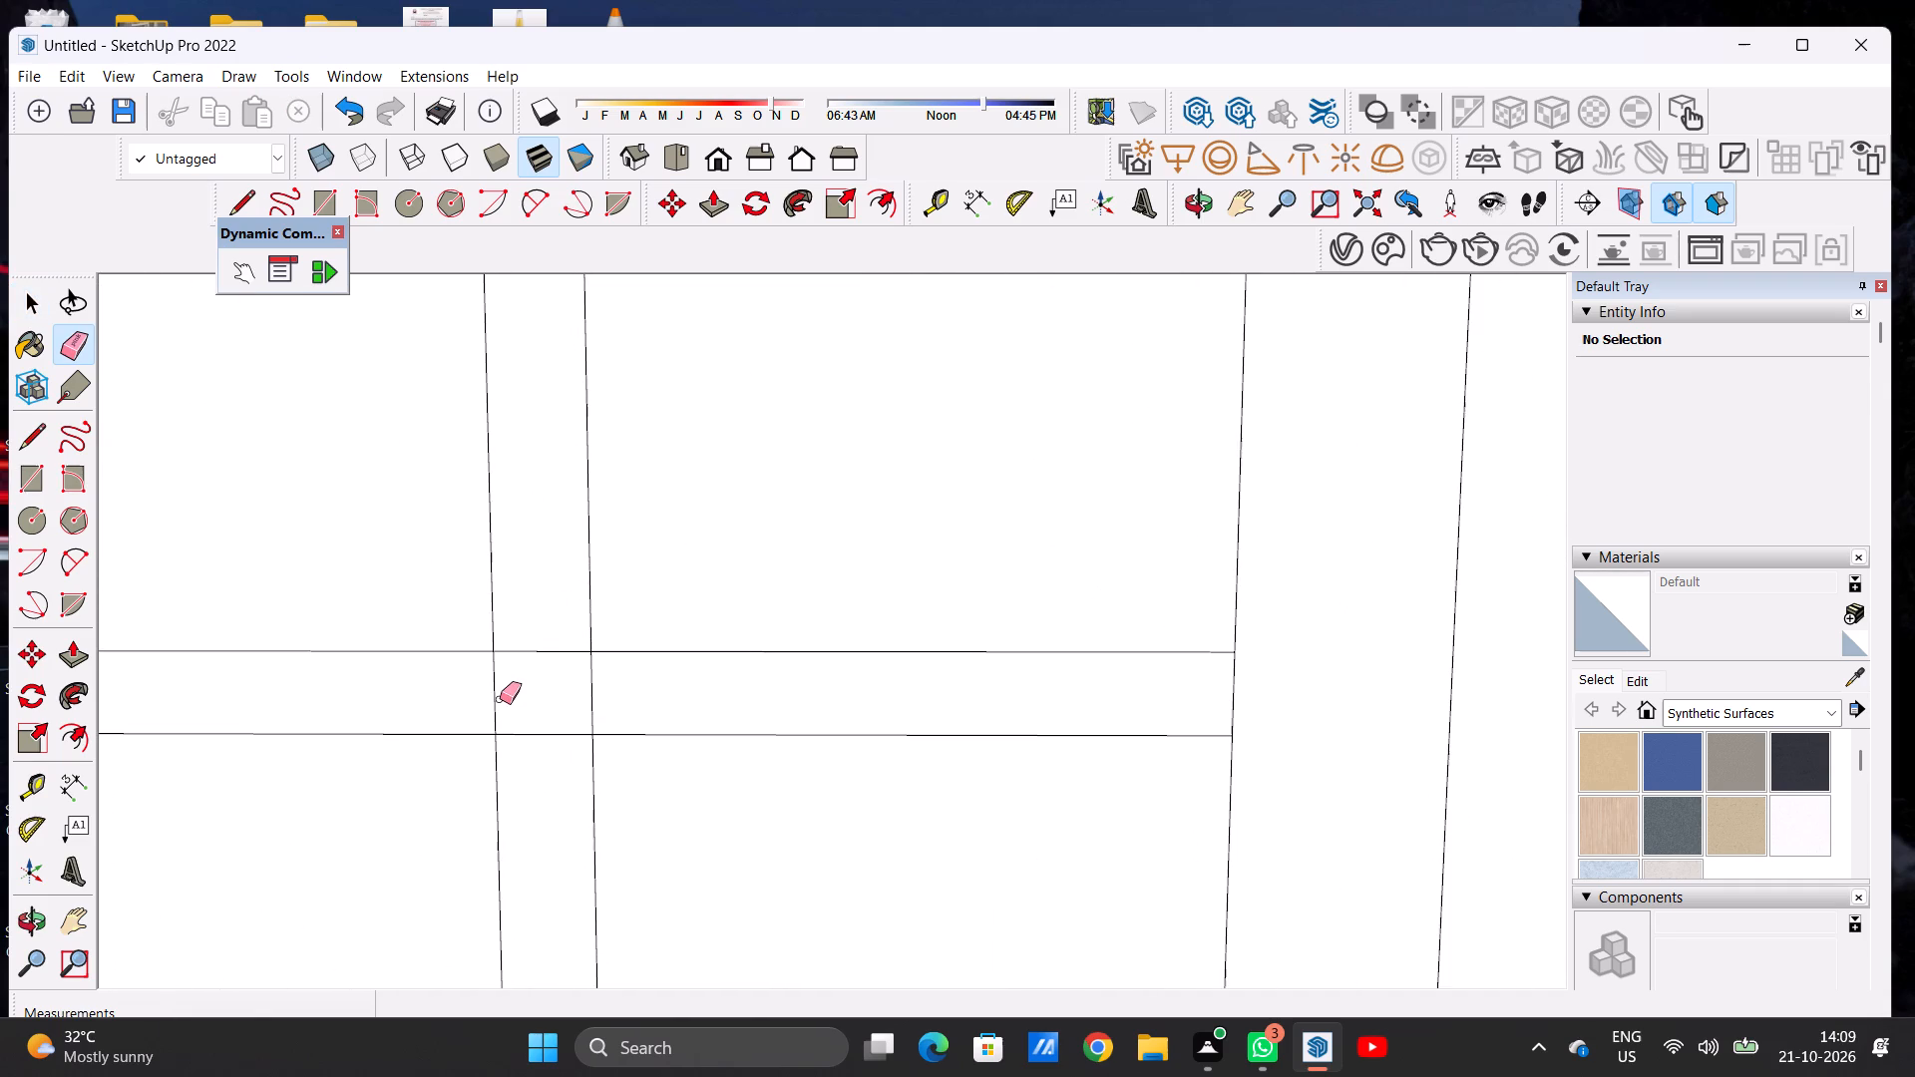
left_click(493, 693)
left_click(591, 689)
Erase the two mullion line segments inside the second crossbar from the top of the door leaf.
scroll(509, 698, "down", 14)
scroll(517, 706, "up", 1)
scroll(517, 706, "down", 4)
scroll(550, 484, "up", 7)
scroll(550, 484, "down", 1)
scroll(550, 484, "up", 4)
scroll(511, 454, "down", 1)
scroll(511, 454, "up", 7)
left_click(425, 493)
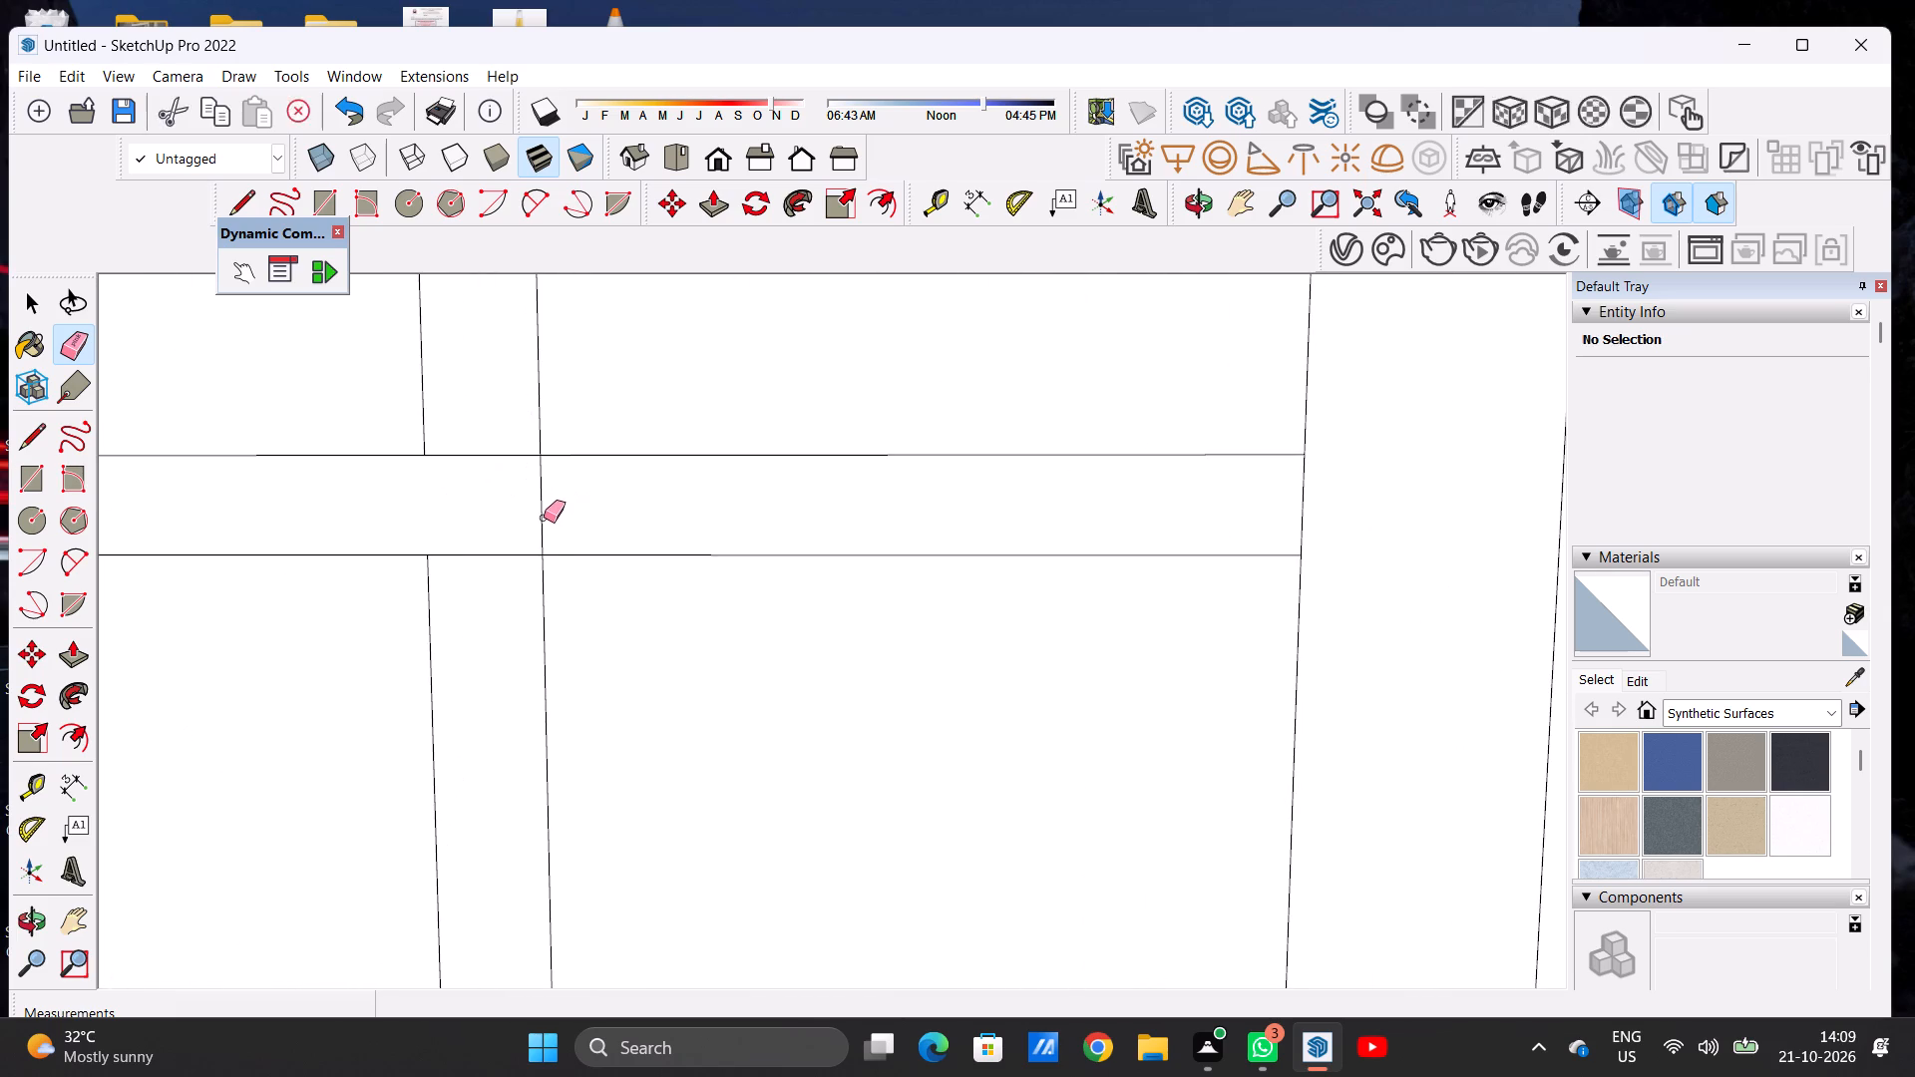
left_click(544, 518)
scroll(484, 614, "down", 13)
scroll(489, 651, "up", 1)
scroll(489, 651, "down", 8)
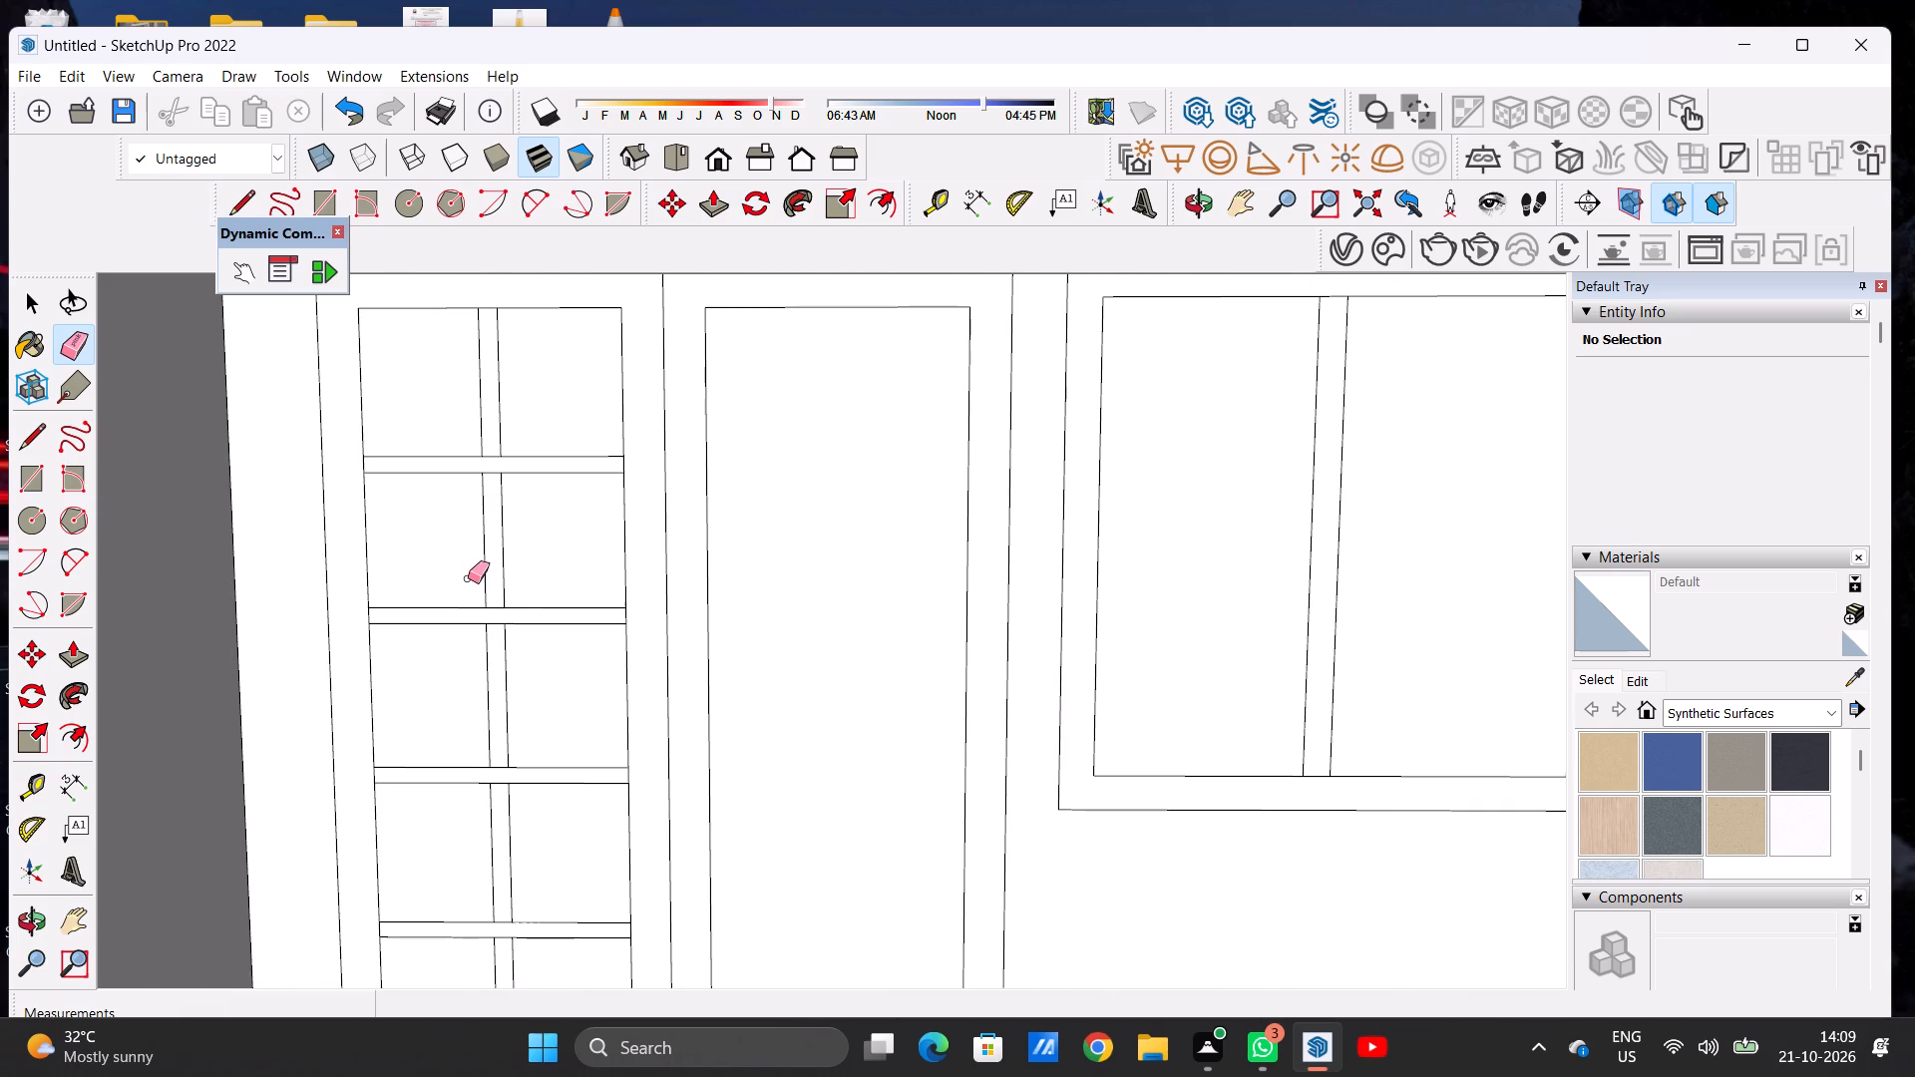
key("space")
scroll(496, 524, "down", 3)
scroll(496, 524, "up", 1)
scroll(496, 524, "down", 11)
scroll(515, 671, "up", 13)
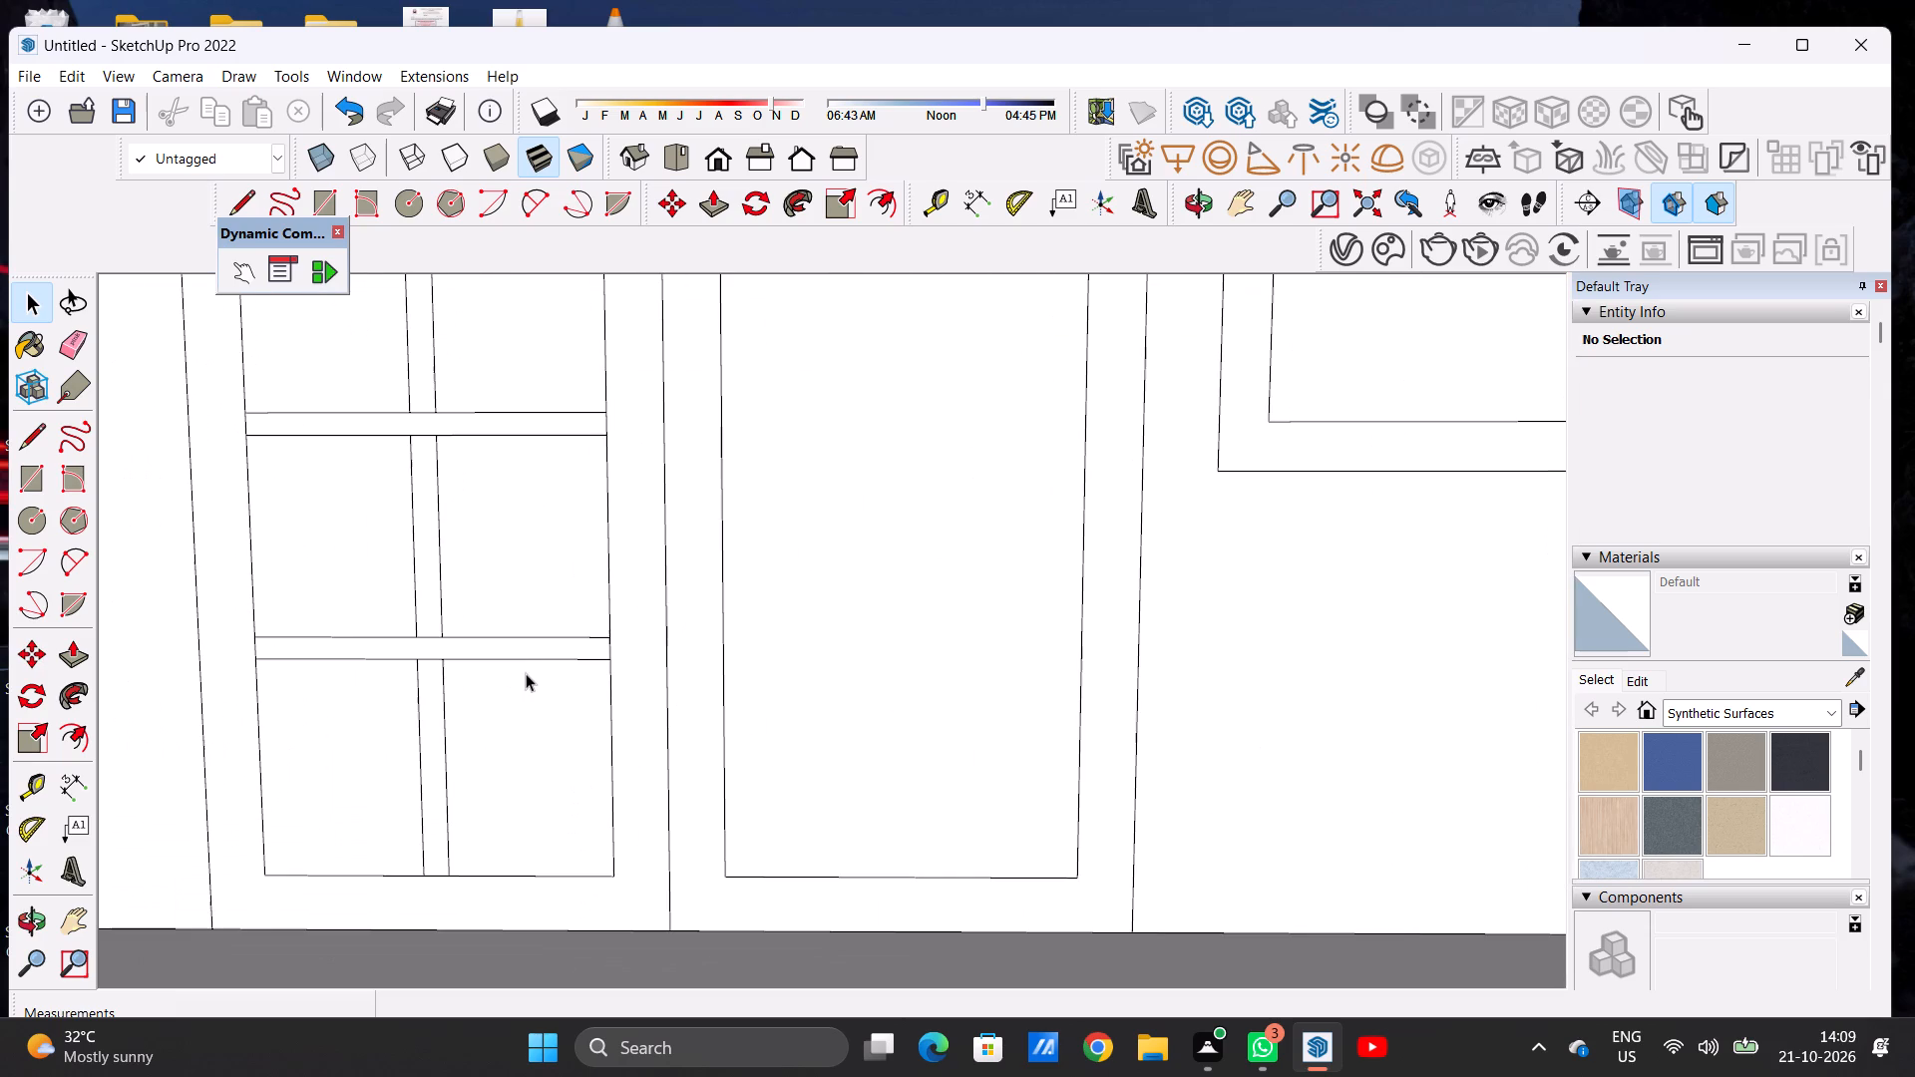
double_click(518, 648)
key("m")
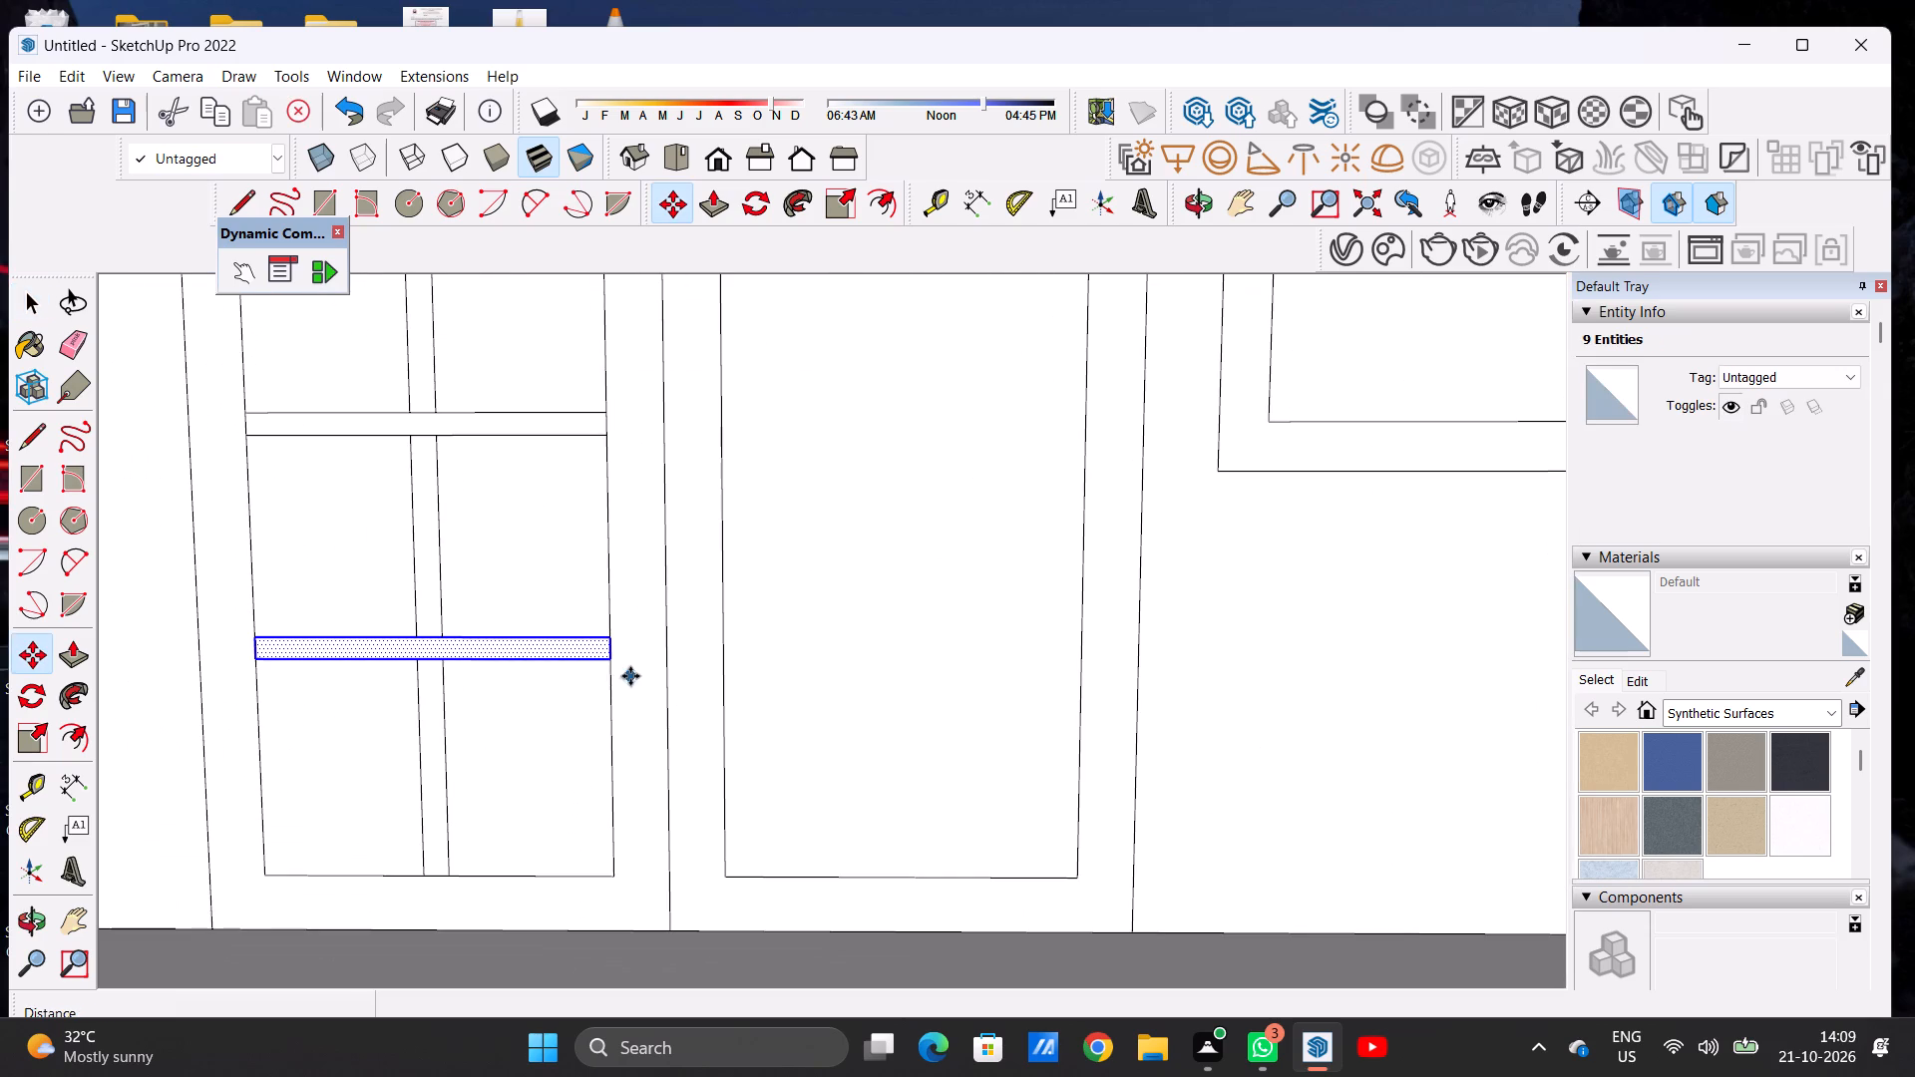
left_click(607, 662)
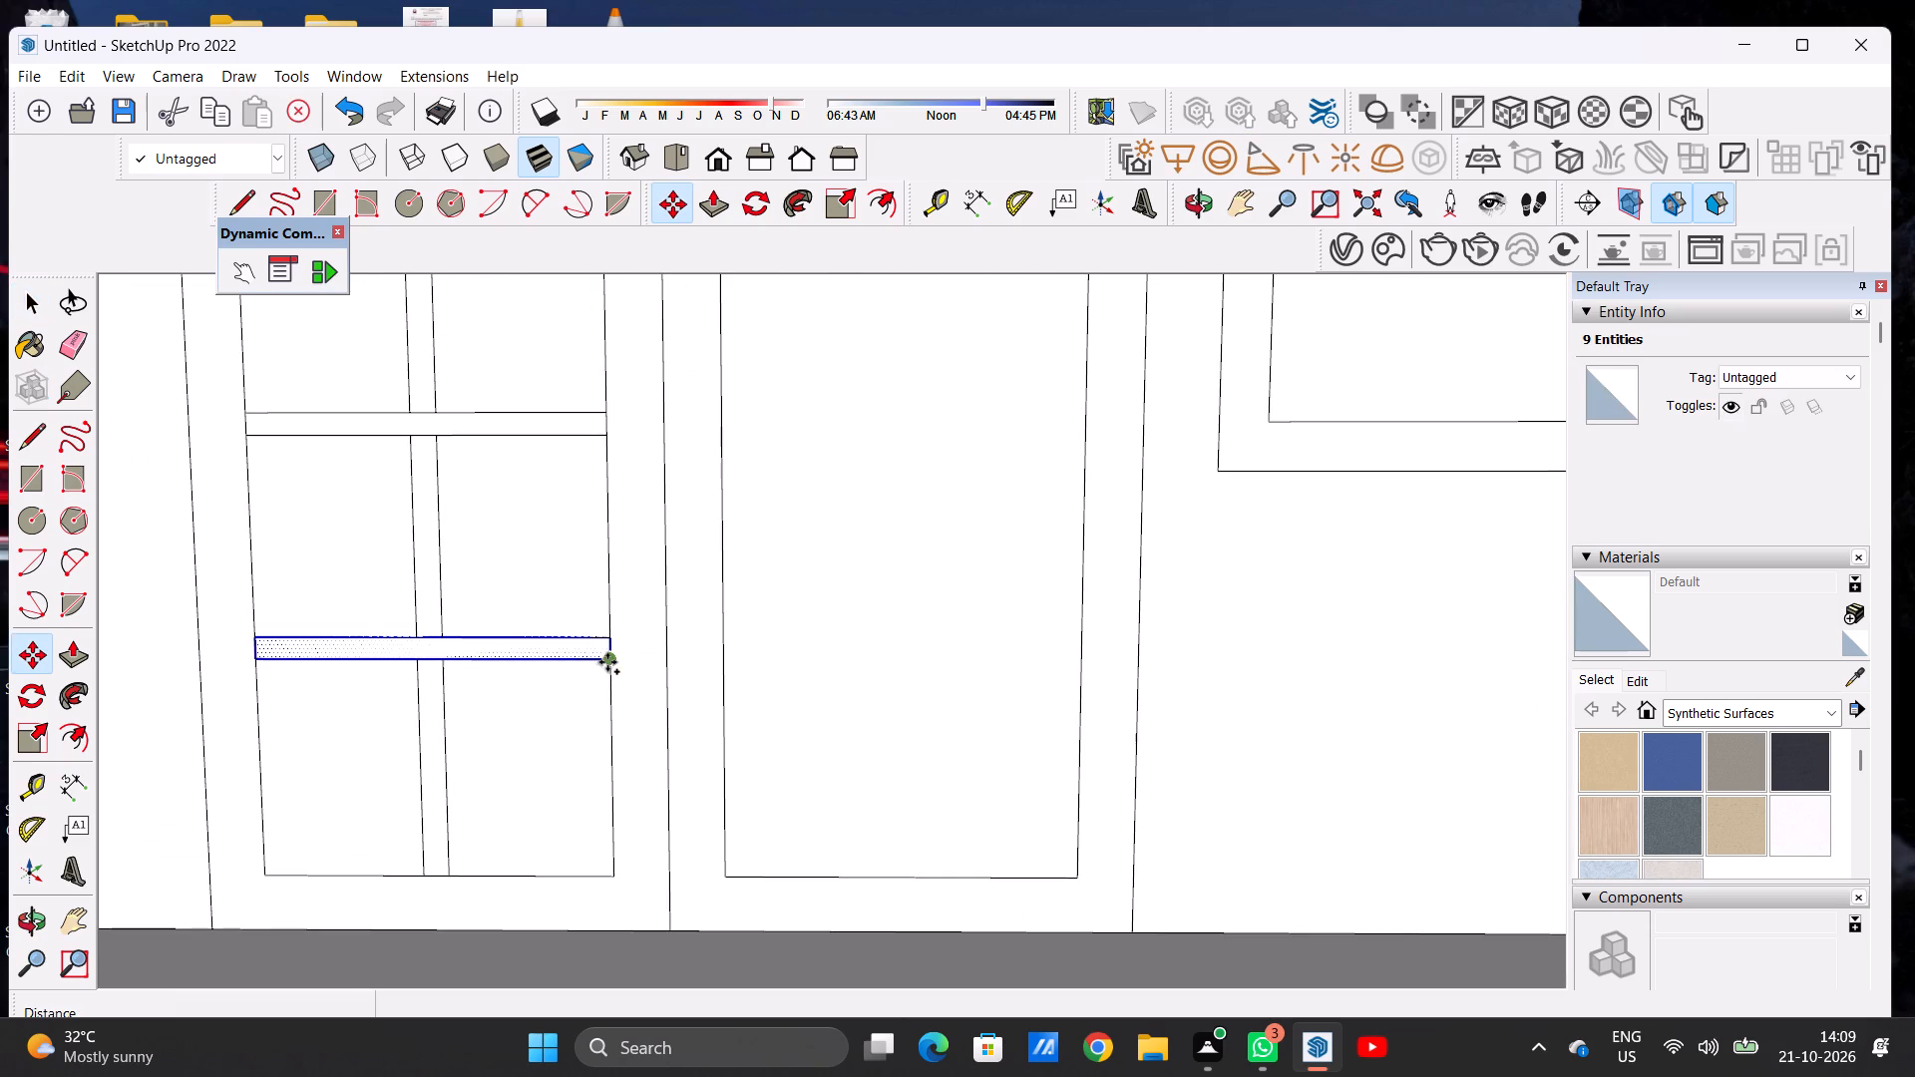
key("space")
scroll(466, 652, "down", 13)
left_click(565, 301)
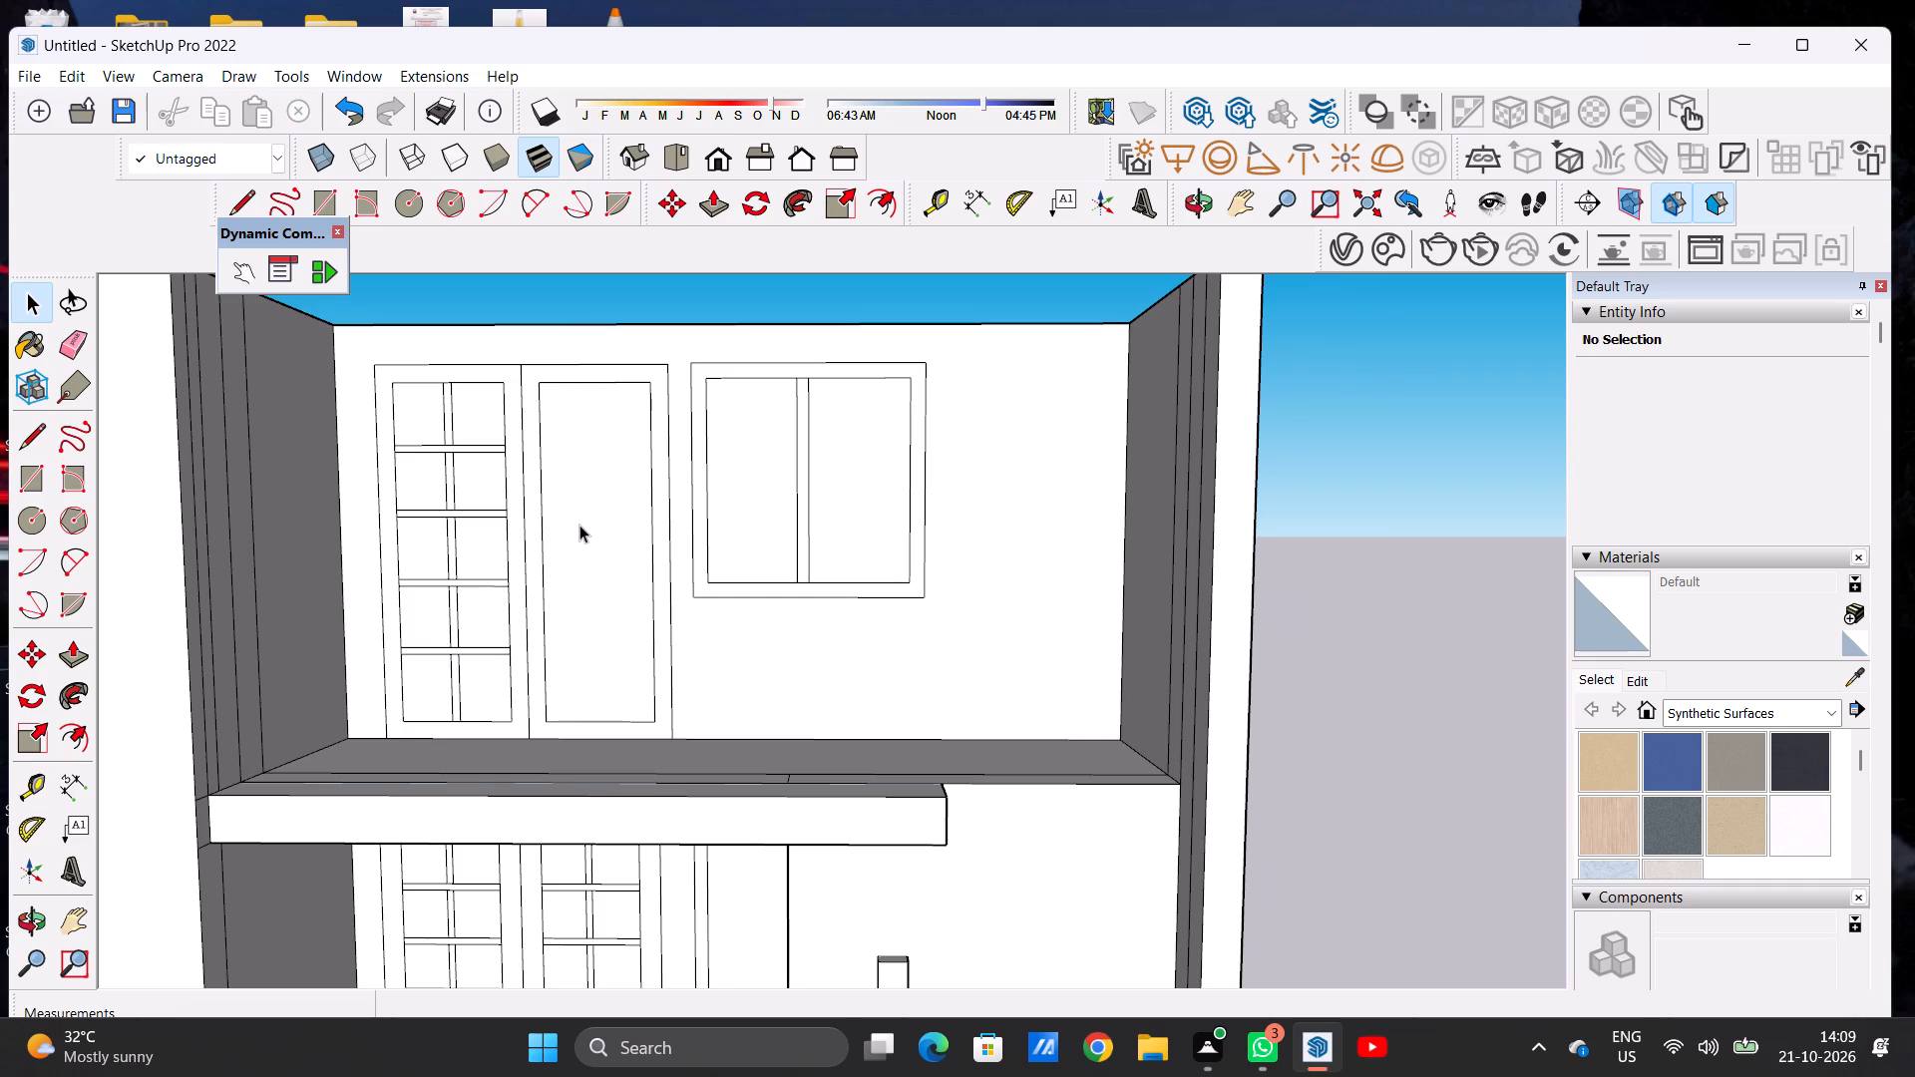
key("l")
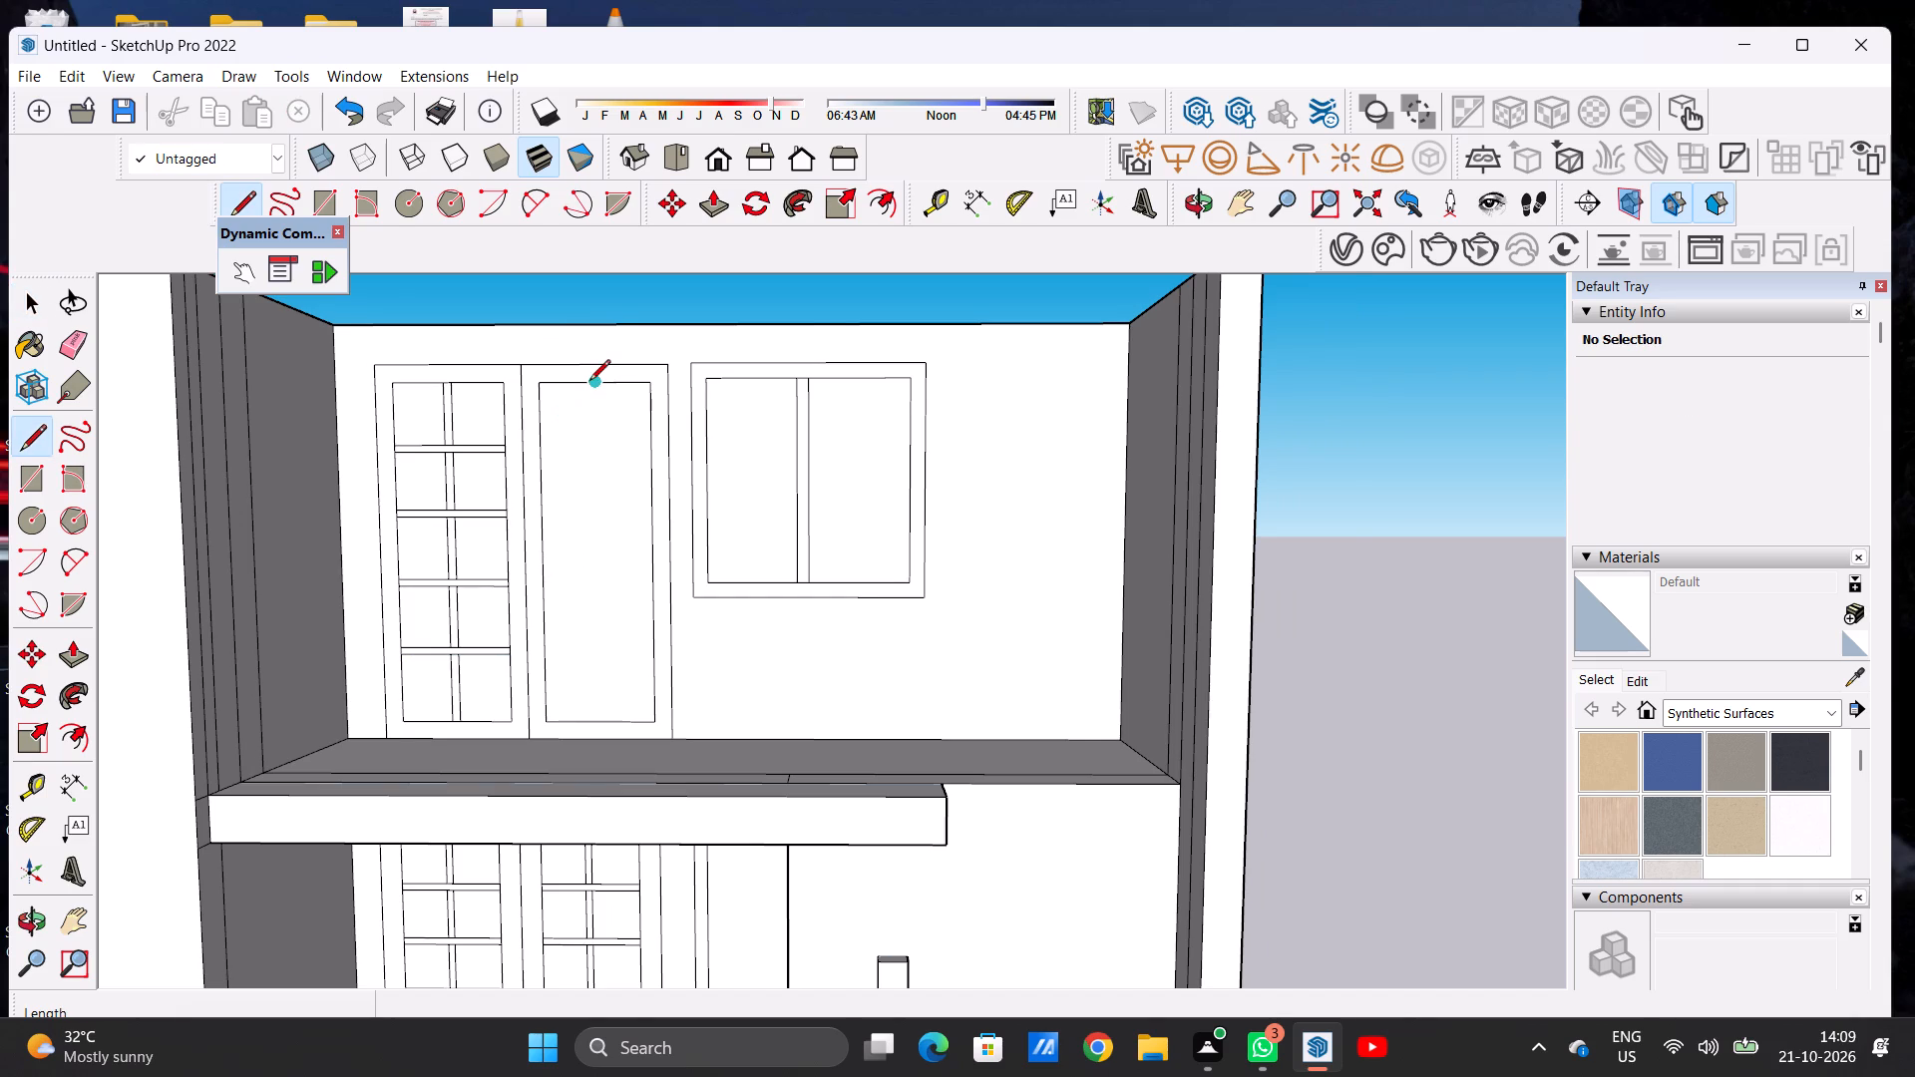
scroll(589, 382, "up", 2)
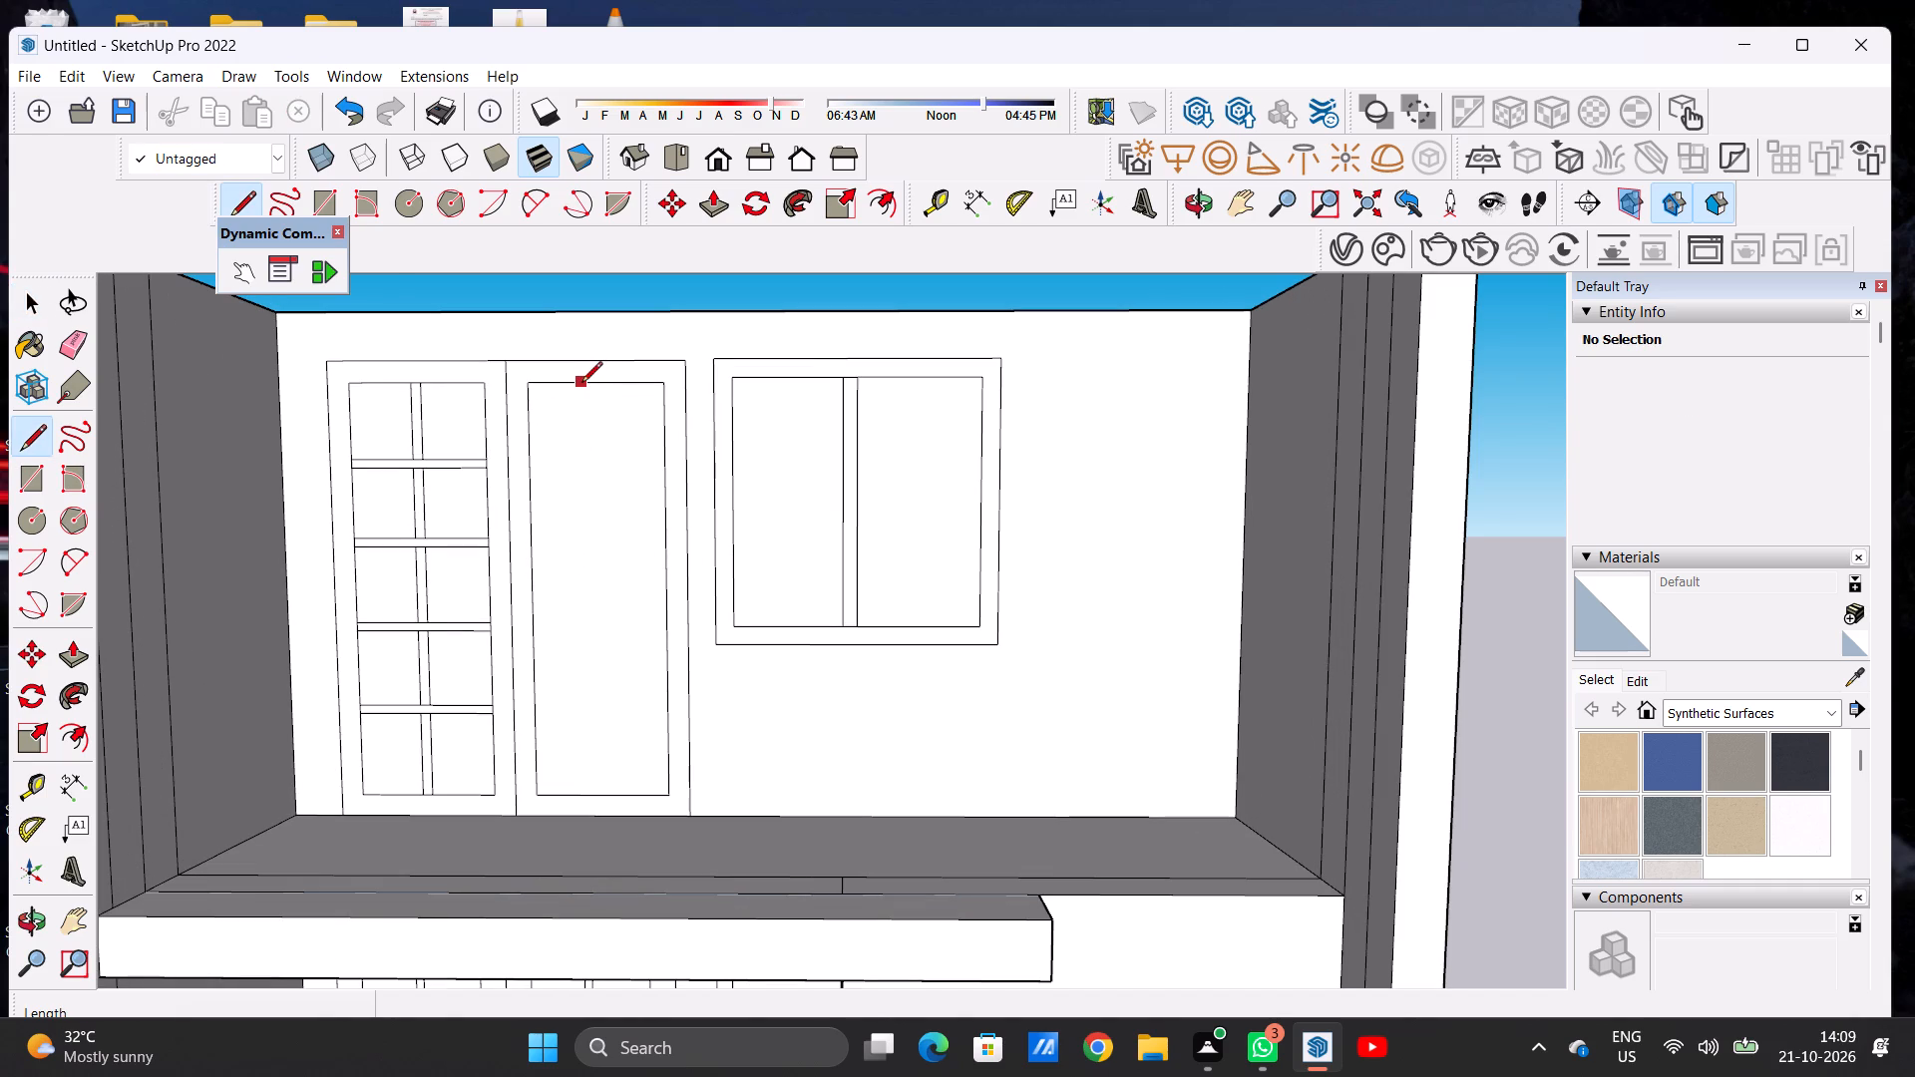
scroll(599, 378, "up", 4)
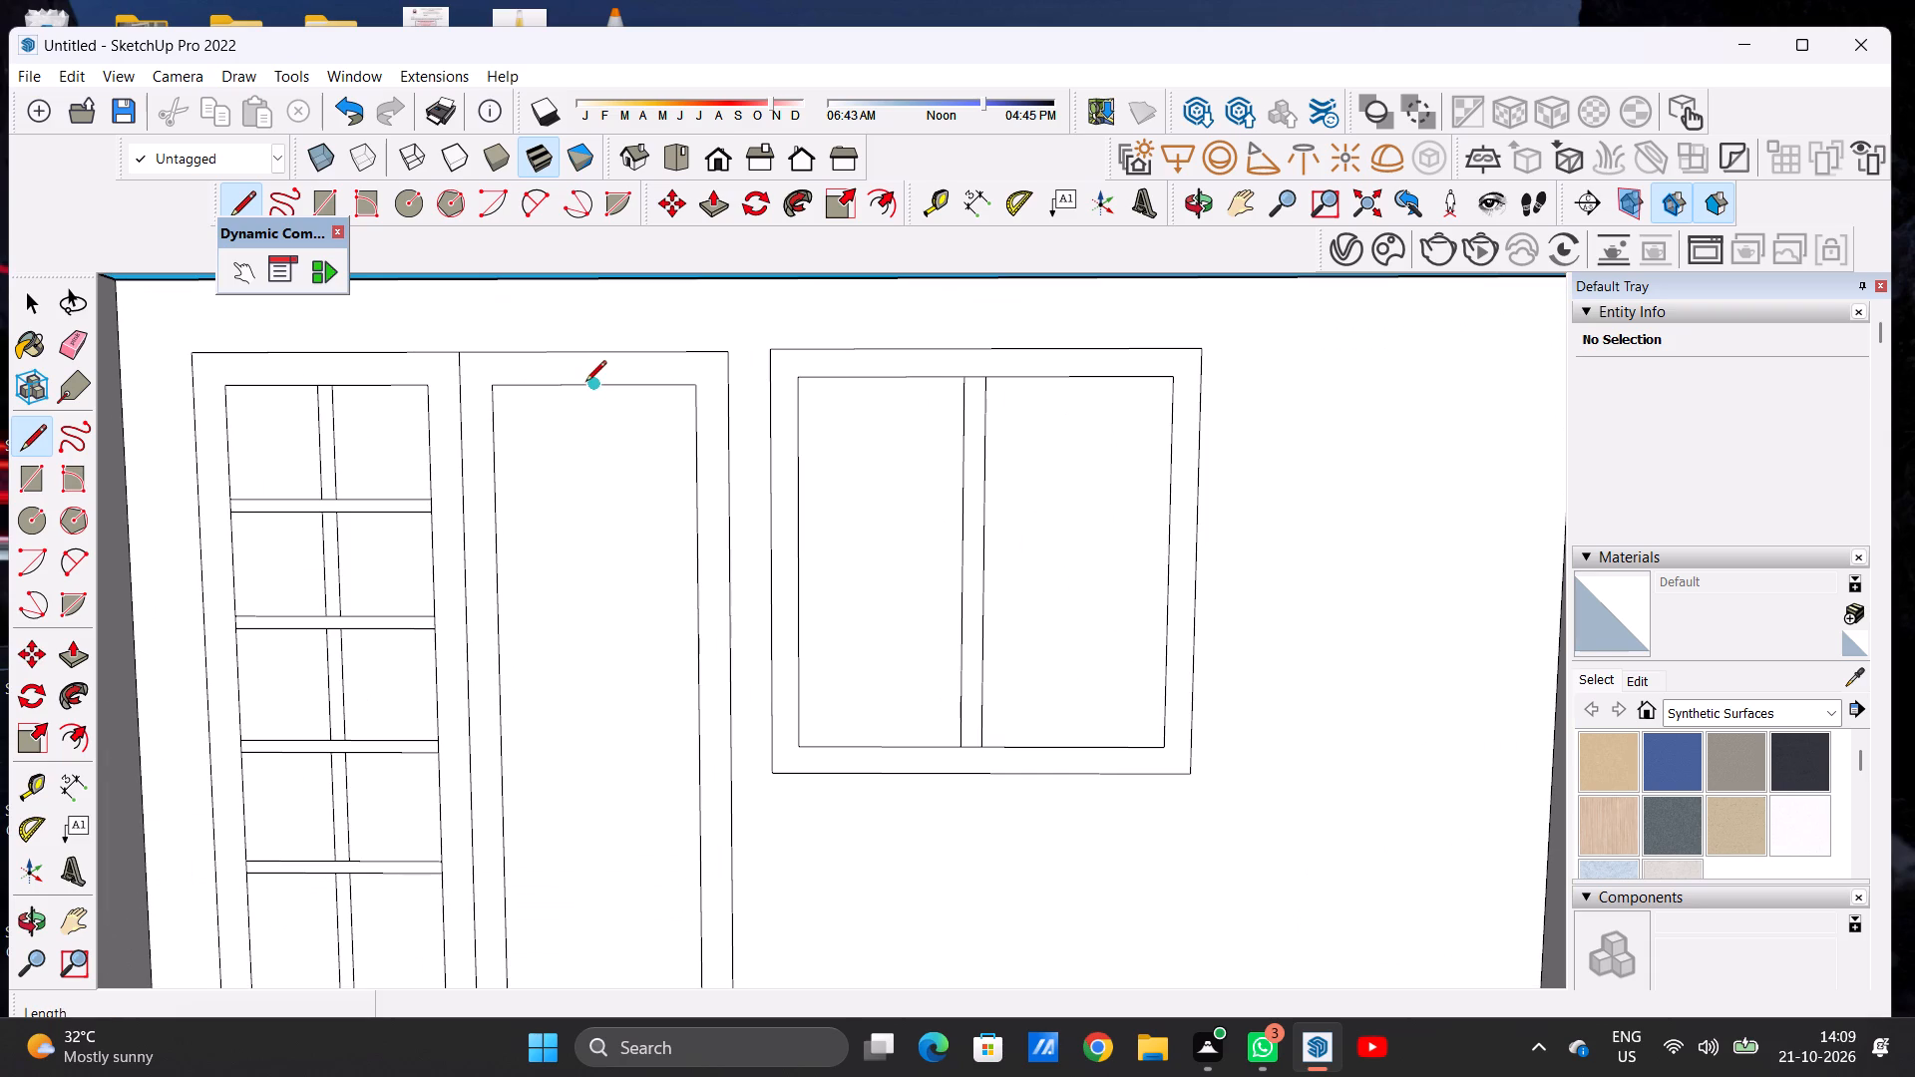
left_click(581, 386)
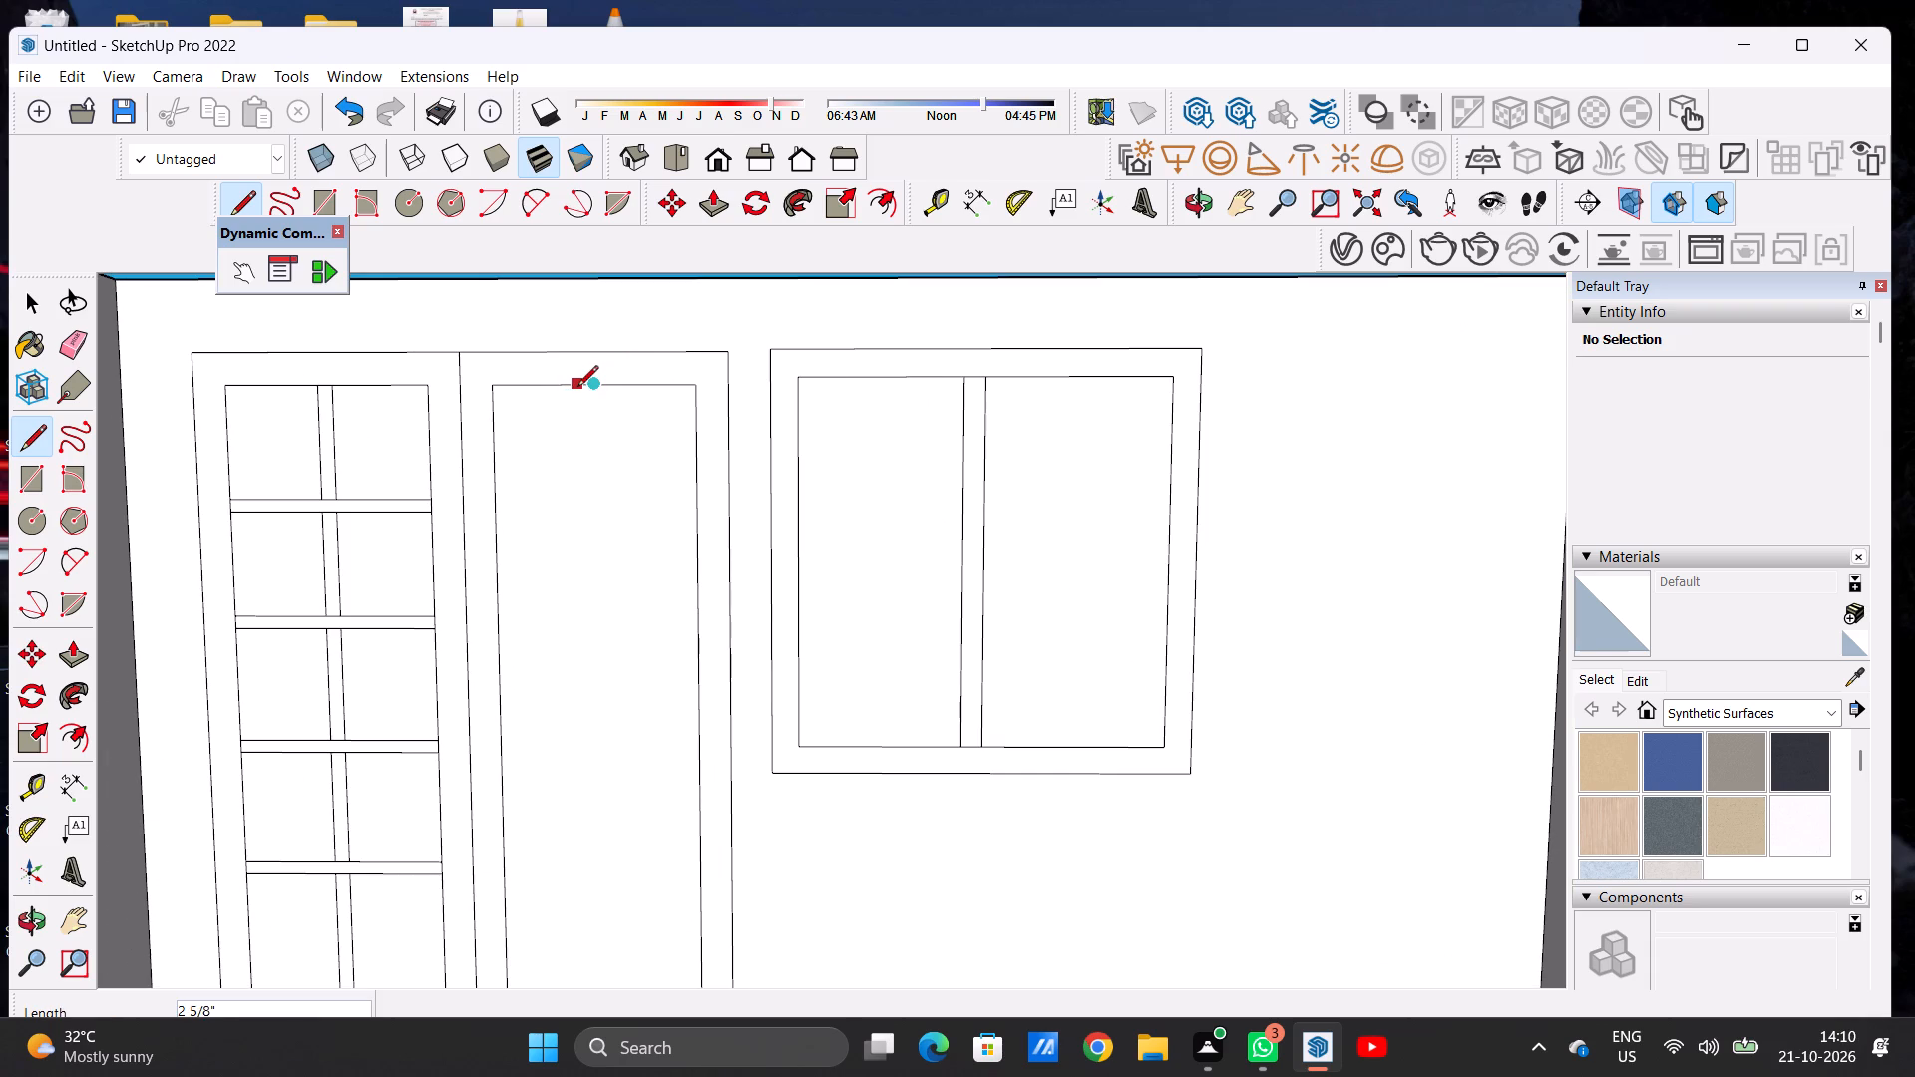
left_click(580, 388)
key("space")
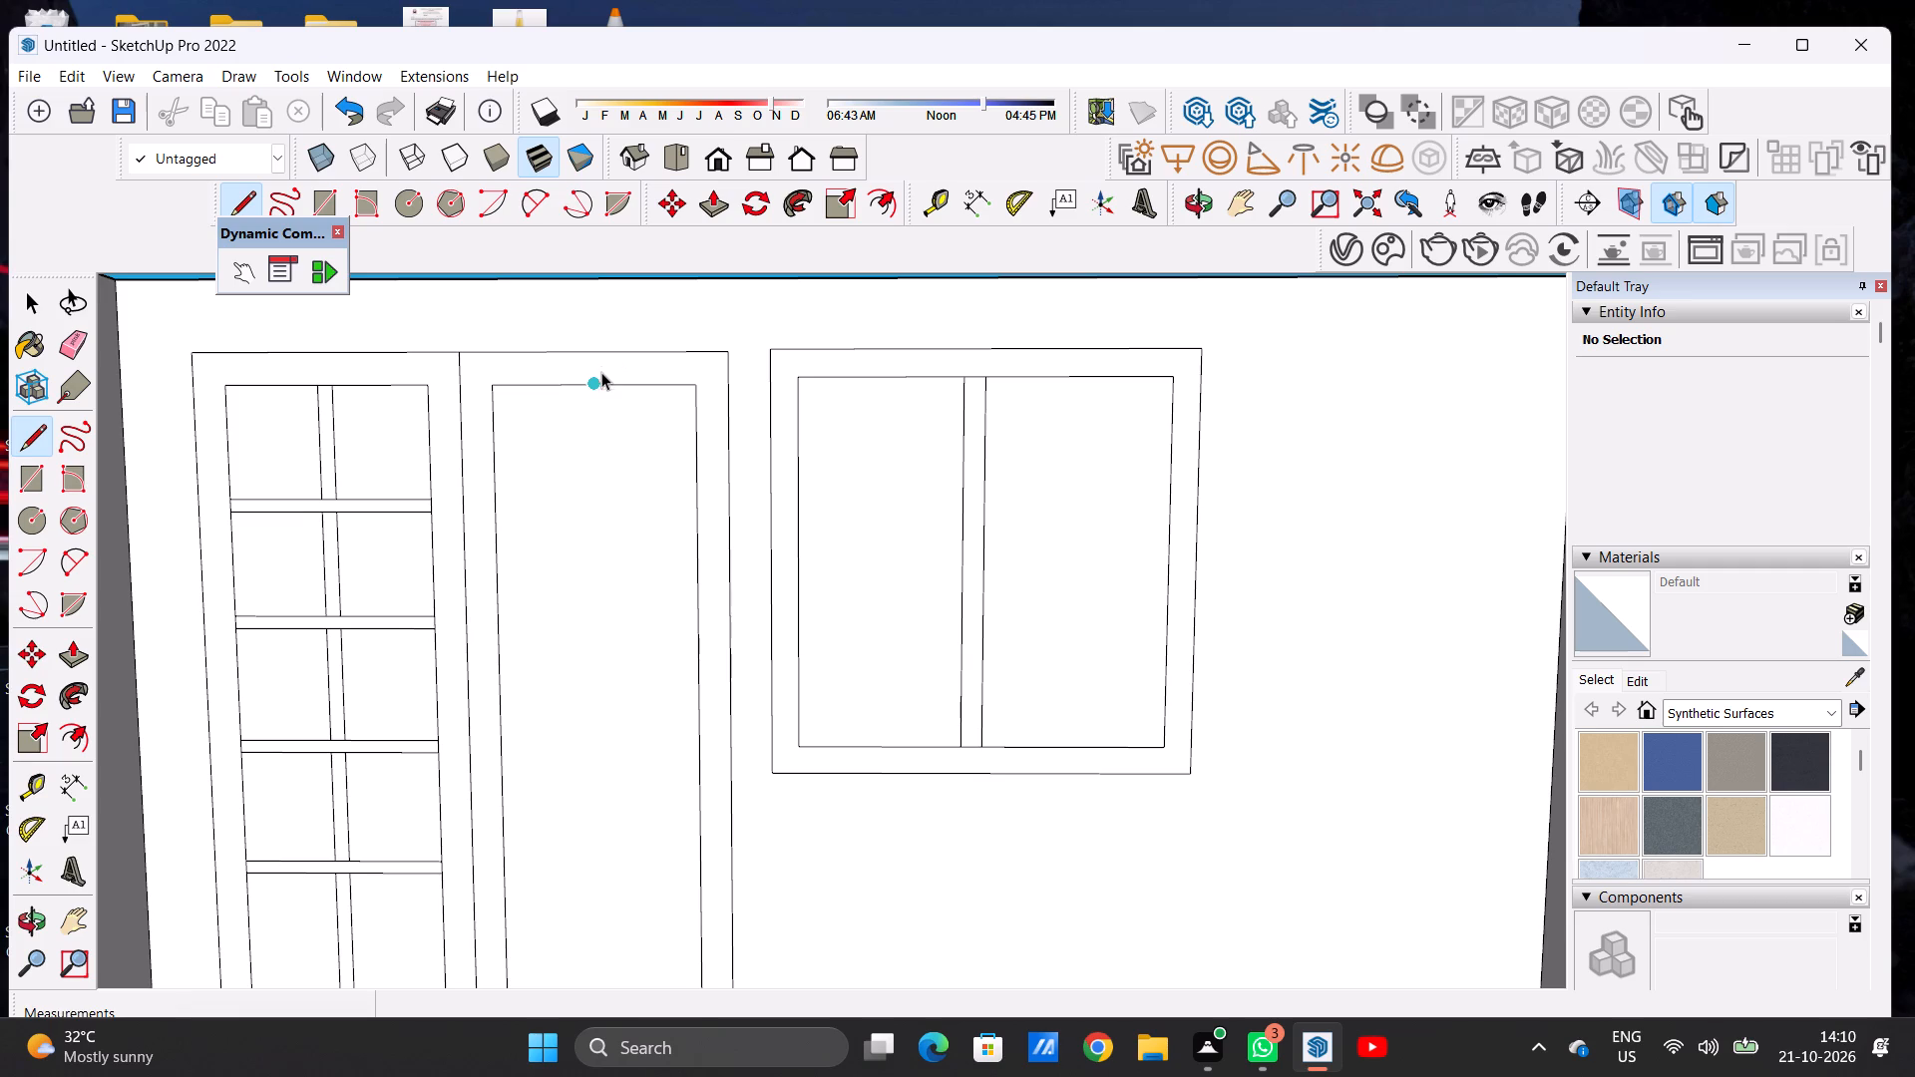
Draw two closely spaced vertical mullion lines, each about 8' 2 5/8" long, down the inner panel of the right door leaf.
key("l")
scroll(601, 365, "up", 1)
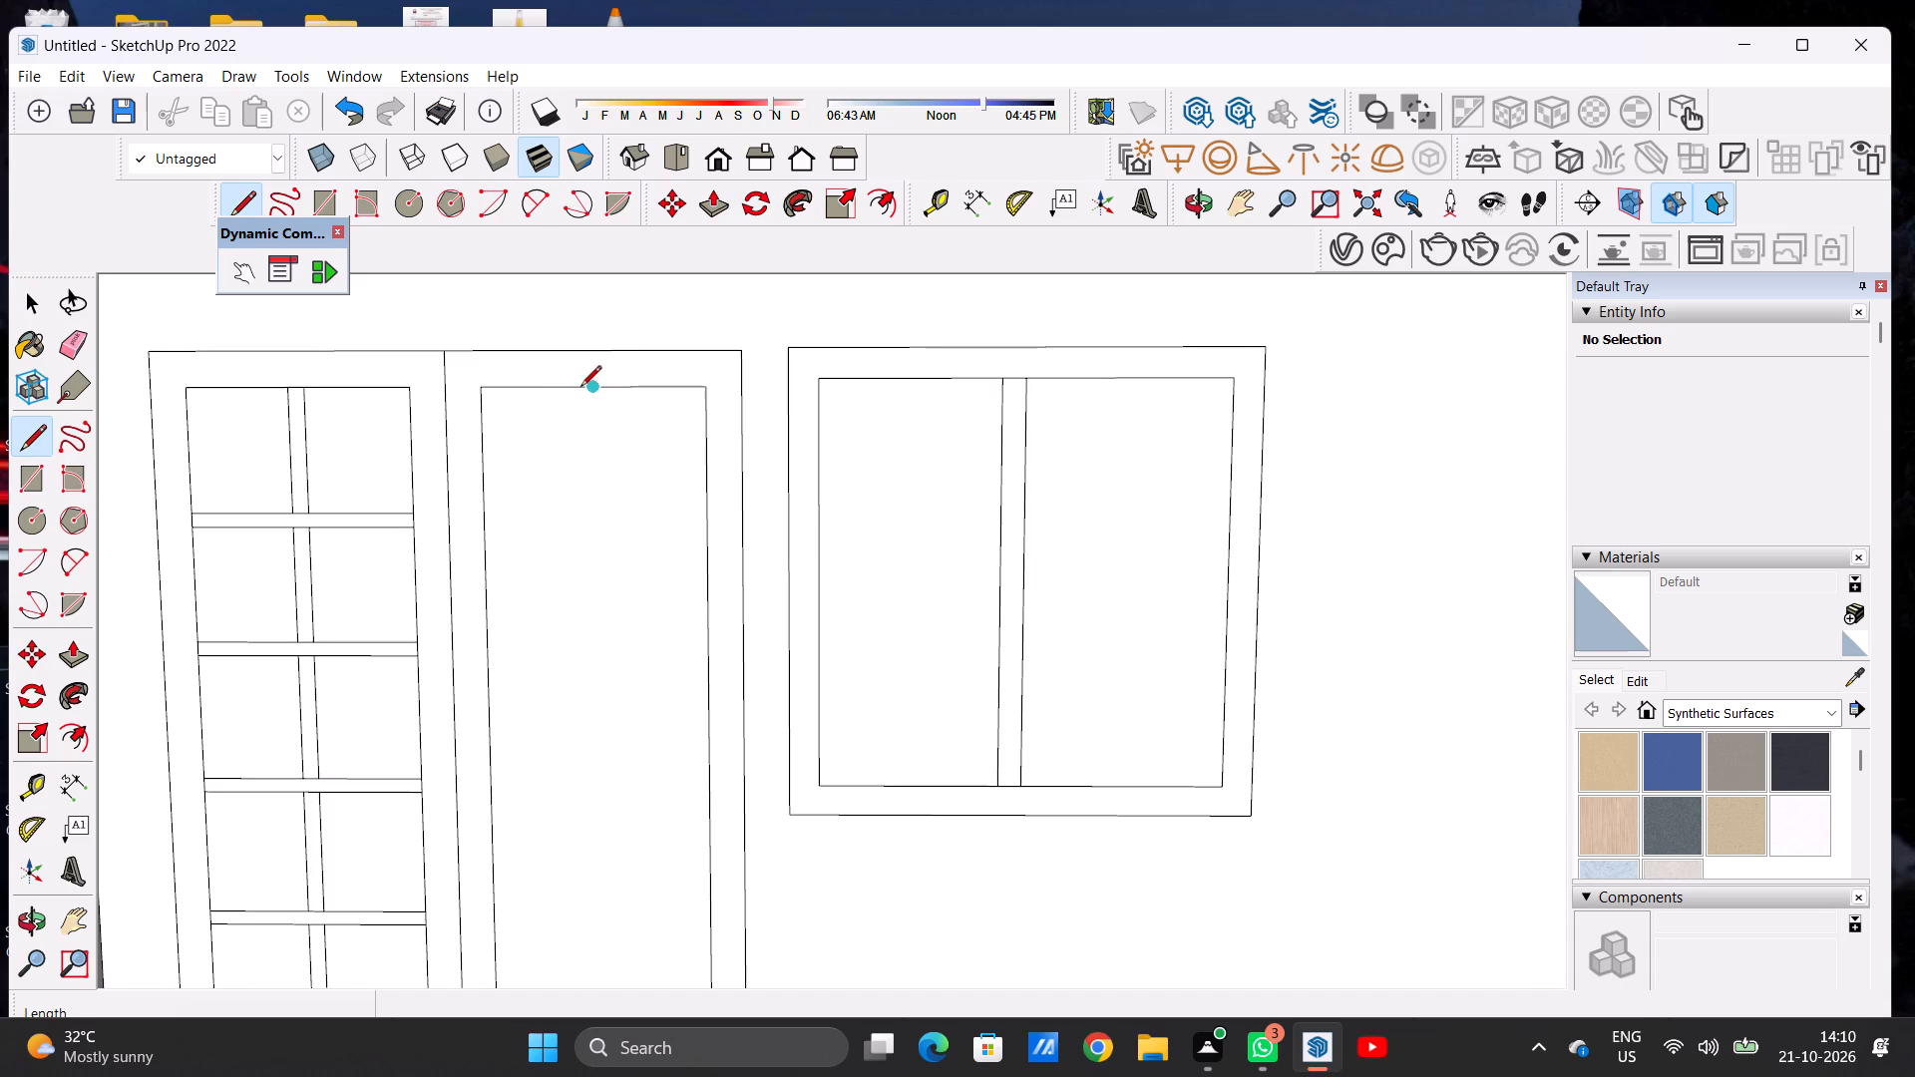
left_click(578, 388)
scroll(586, 411, "down", 13)
scroll(590, 521, "up", 5)
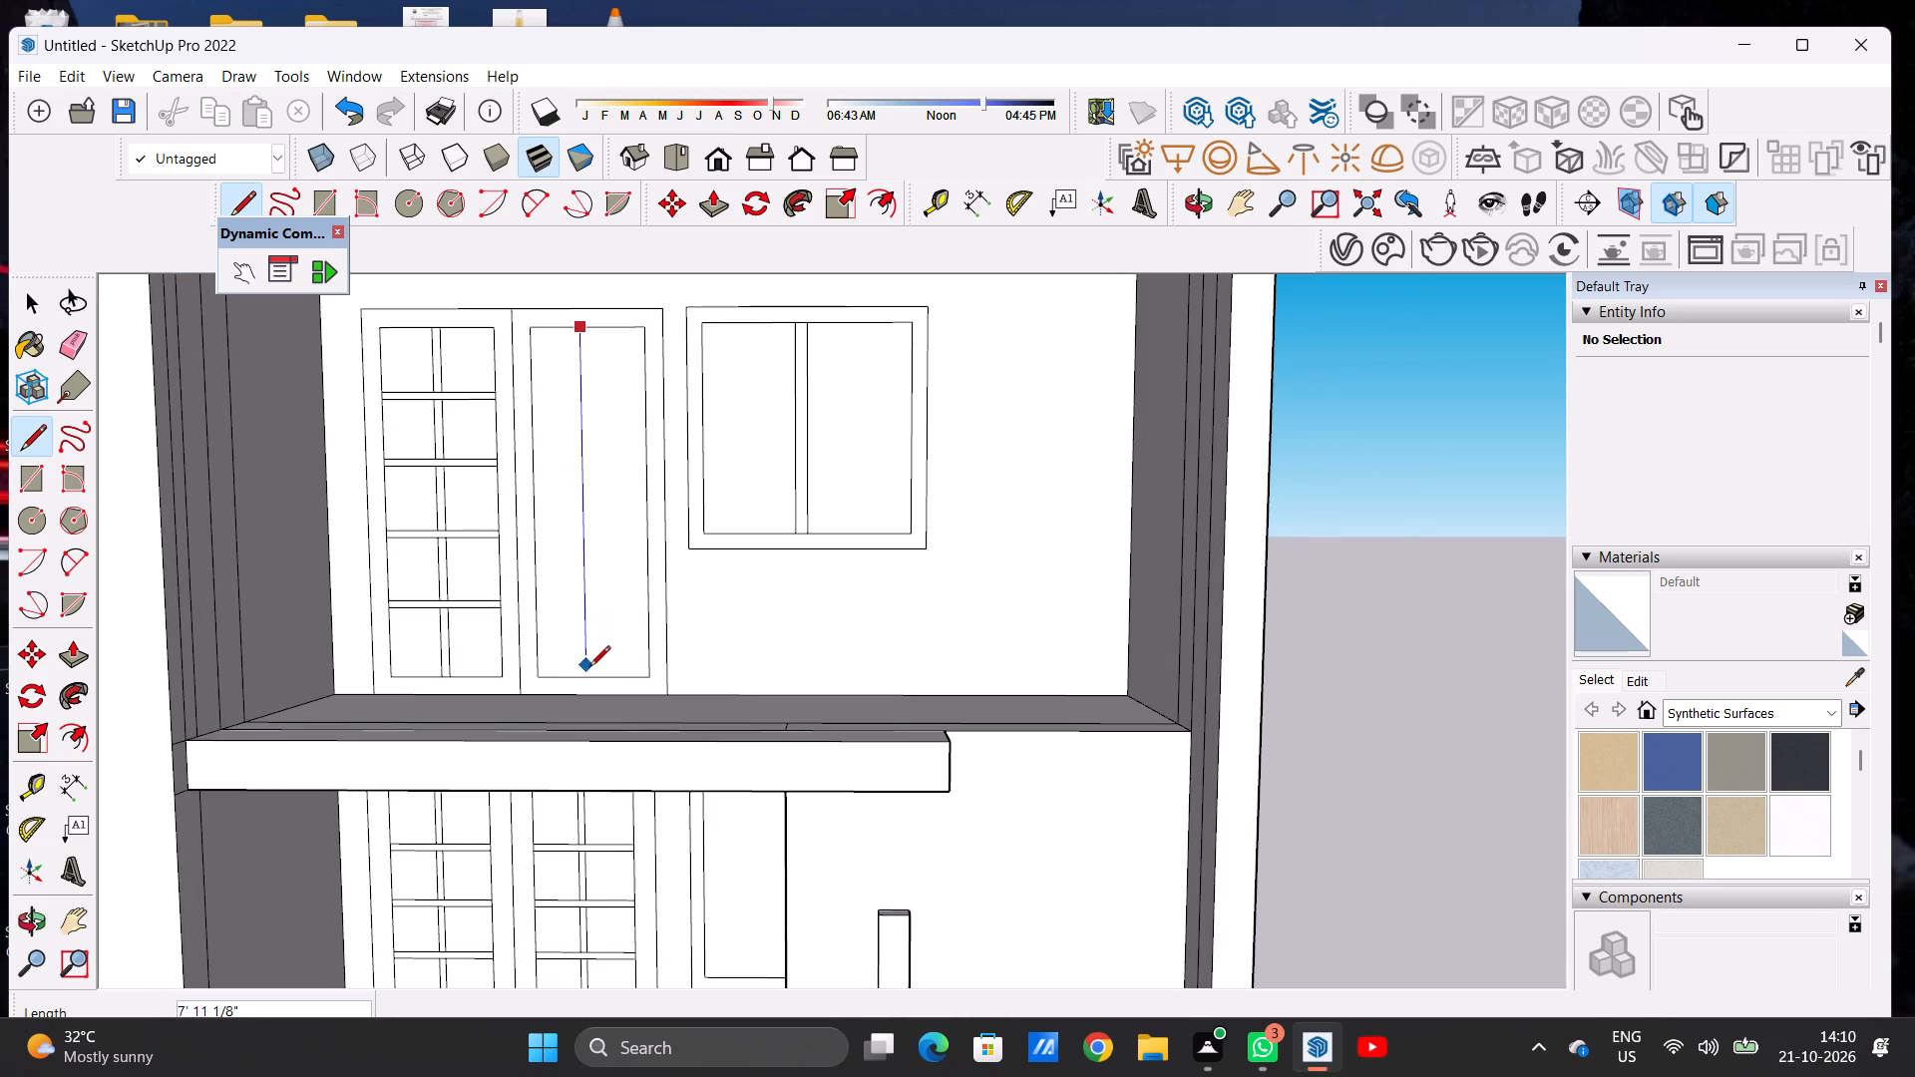
left_click(589, 676)
scroll(585, 329, "up", 4)
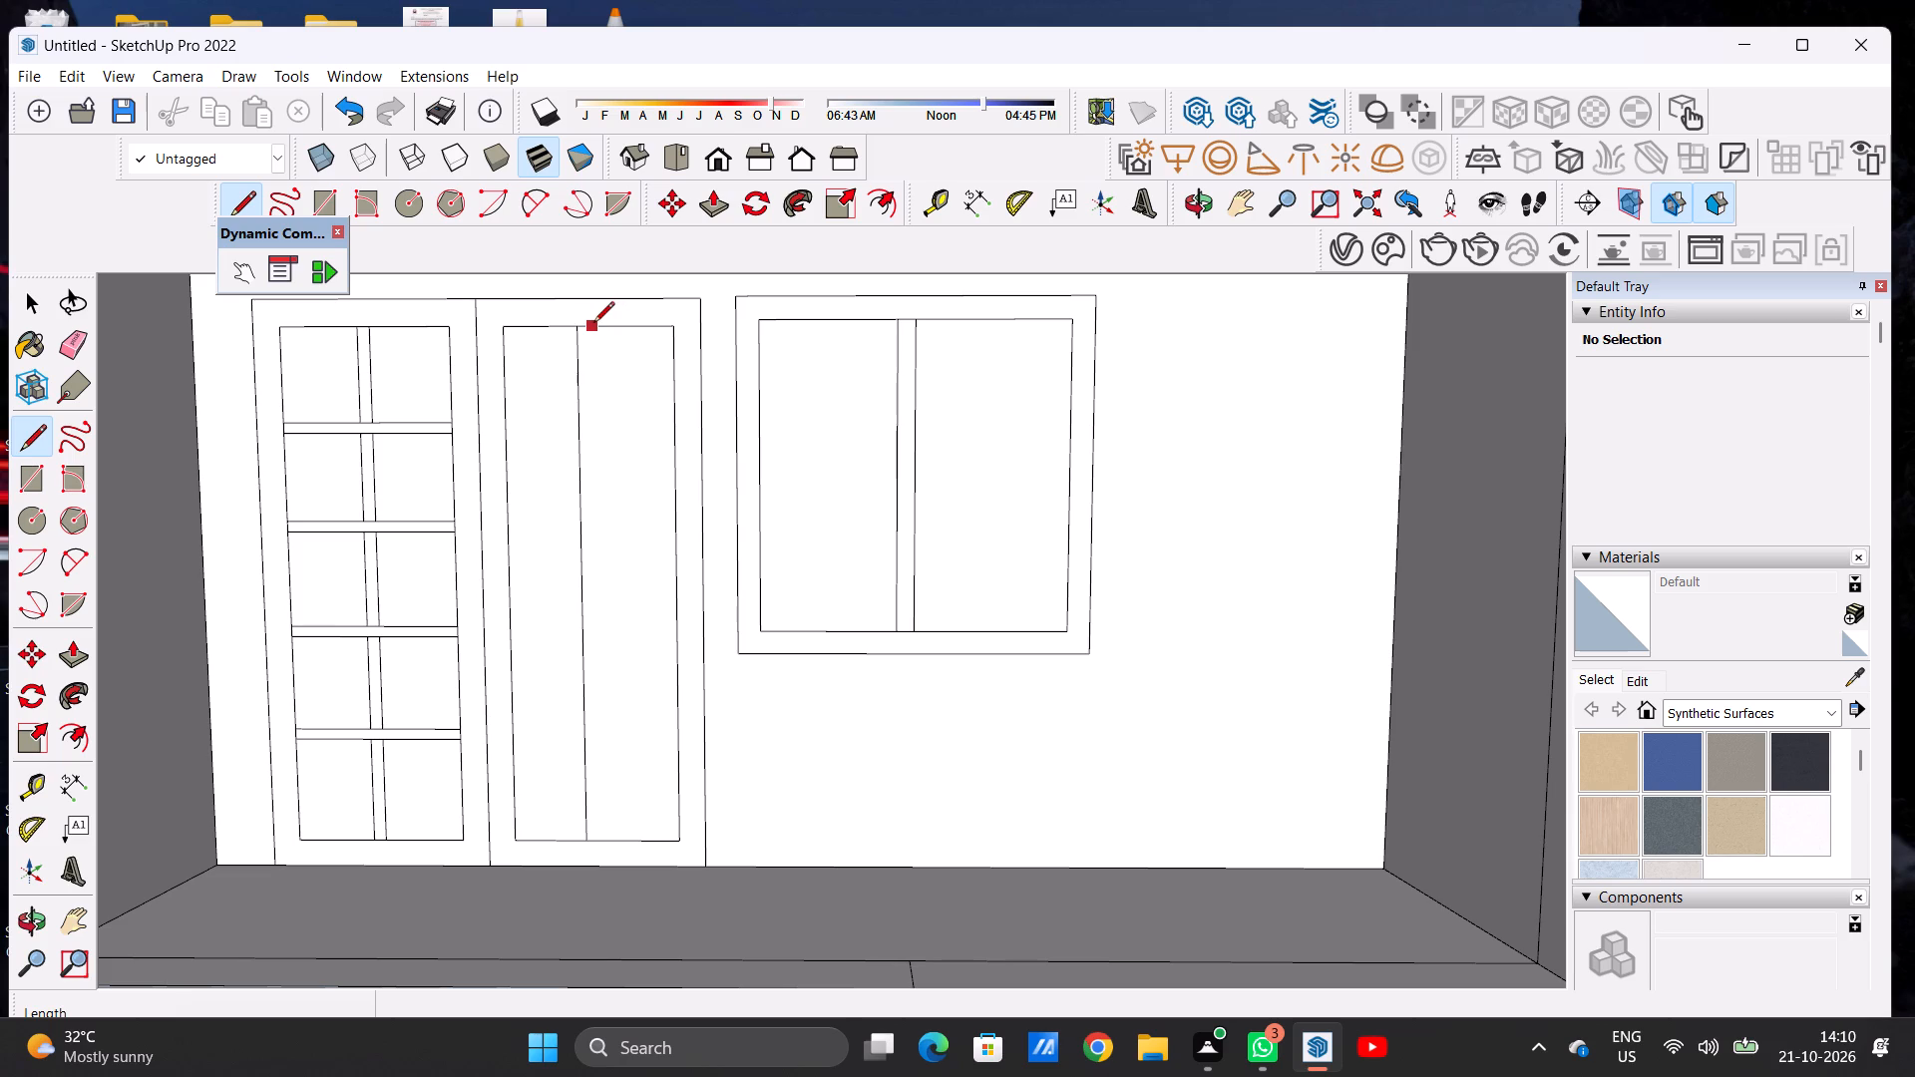
left_click(591, 330)
scroll(602, 468, "down", 7)
scroll(601, 614, "up", 6)
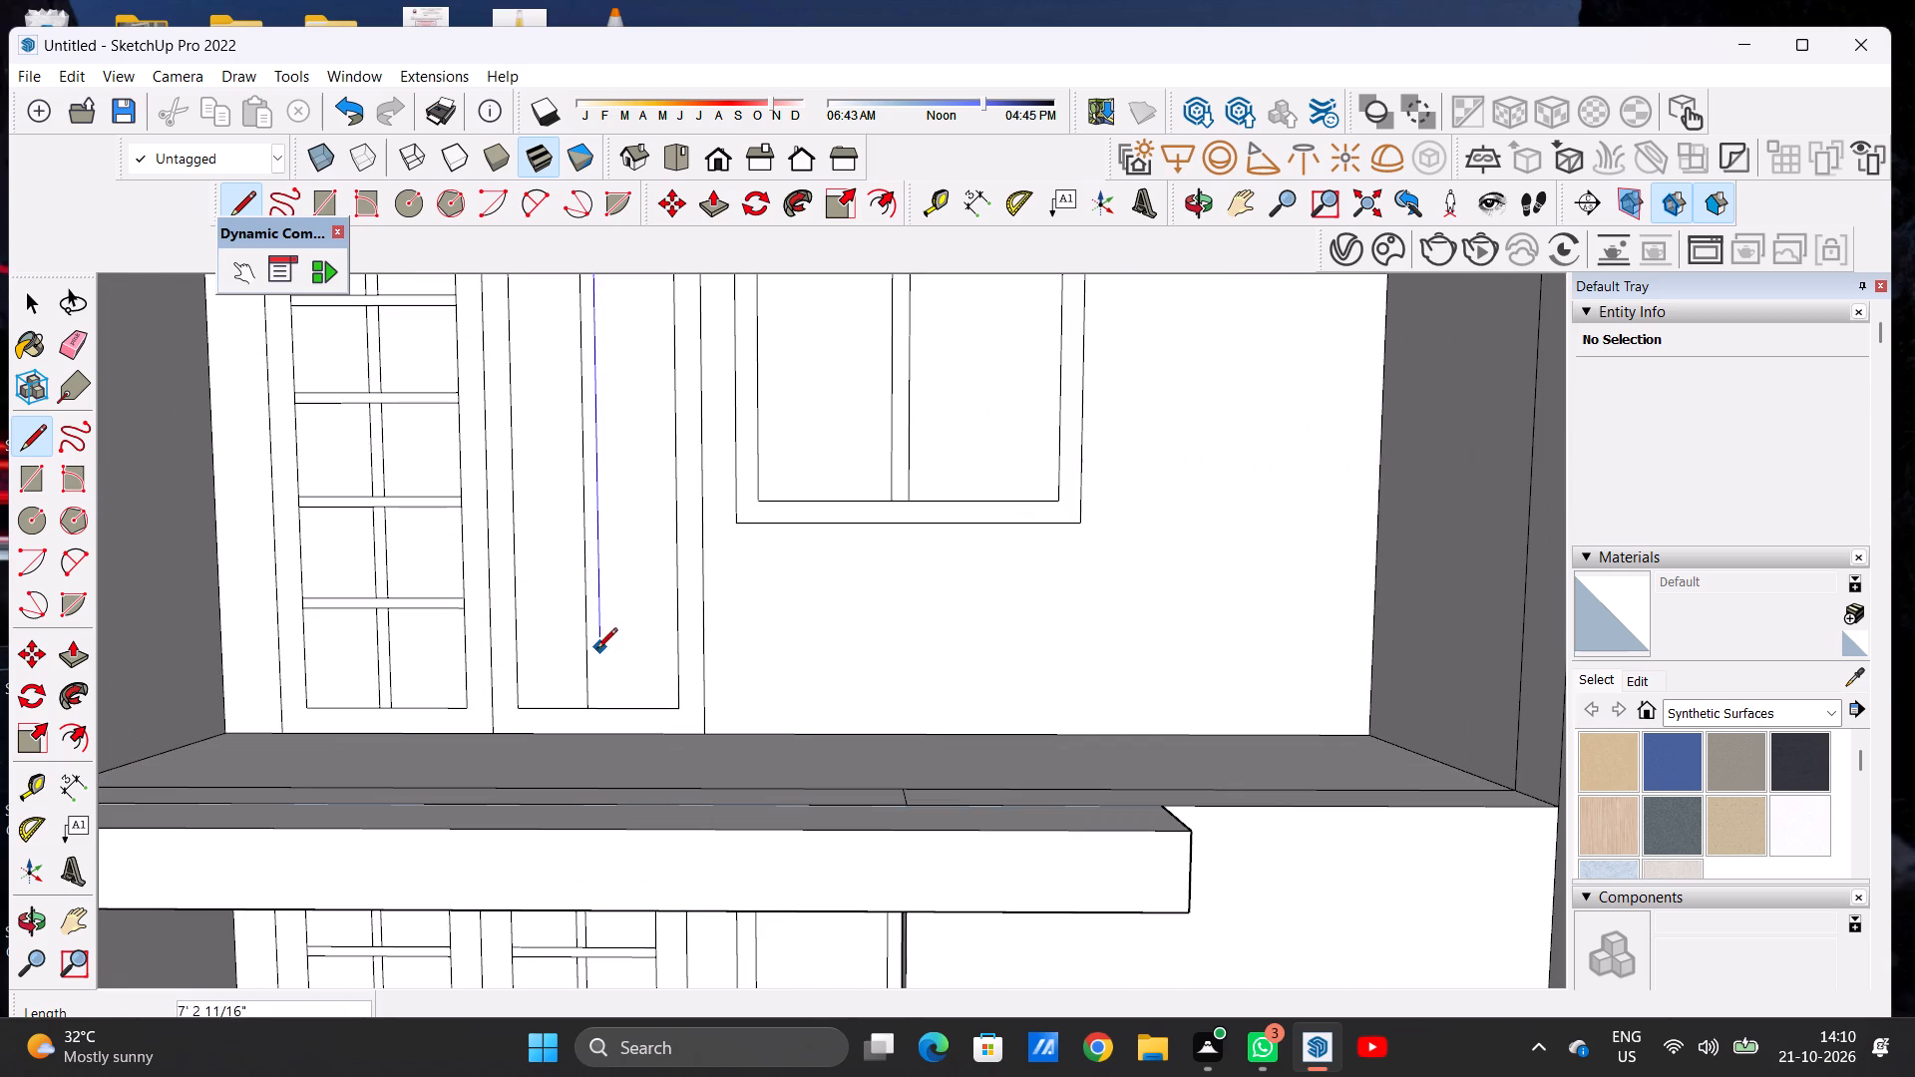
left_click(607, 705)
key("space")
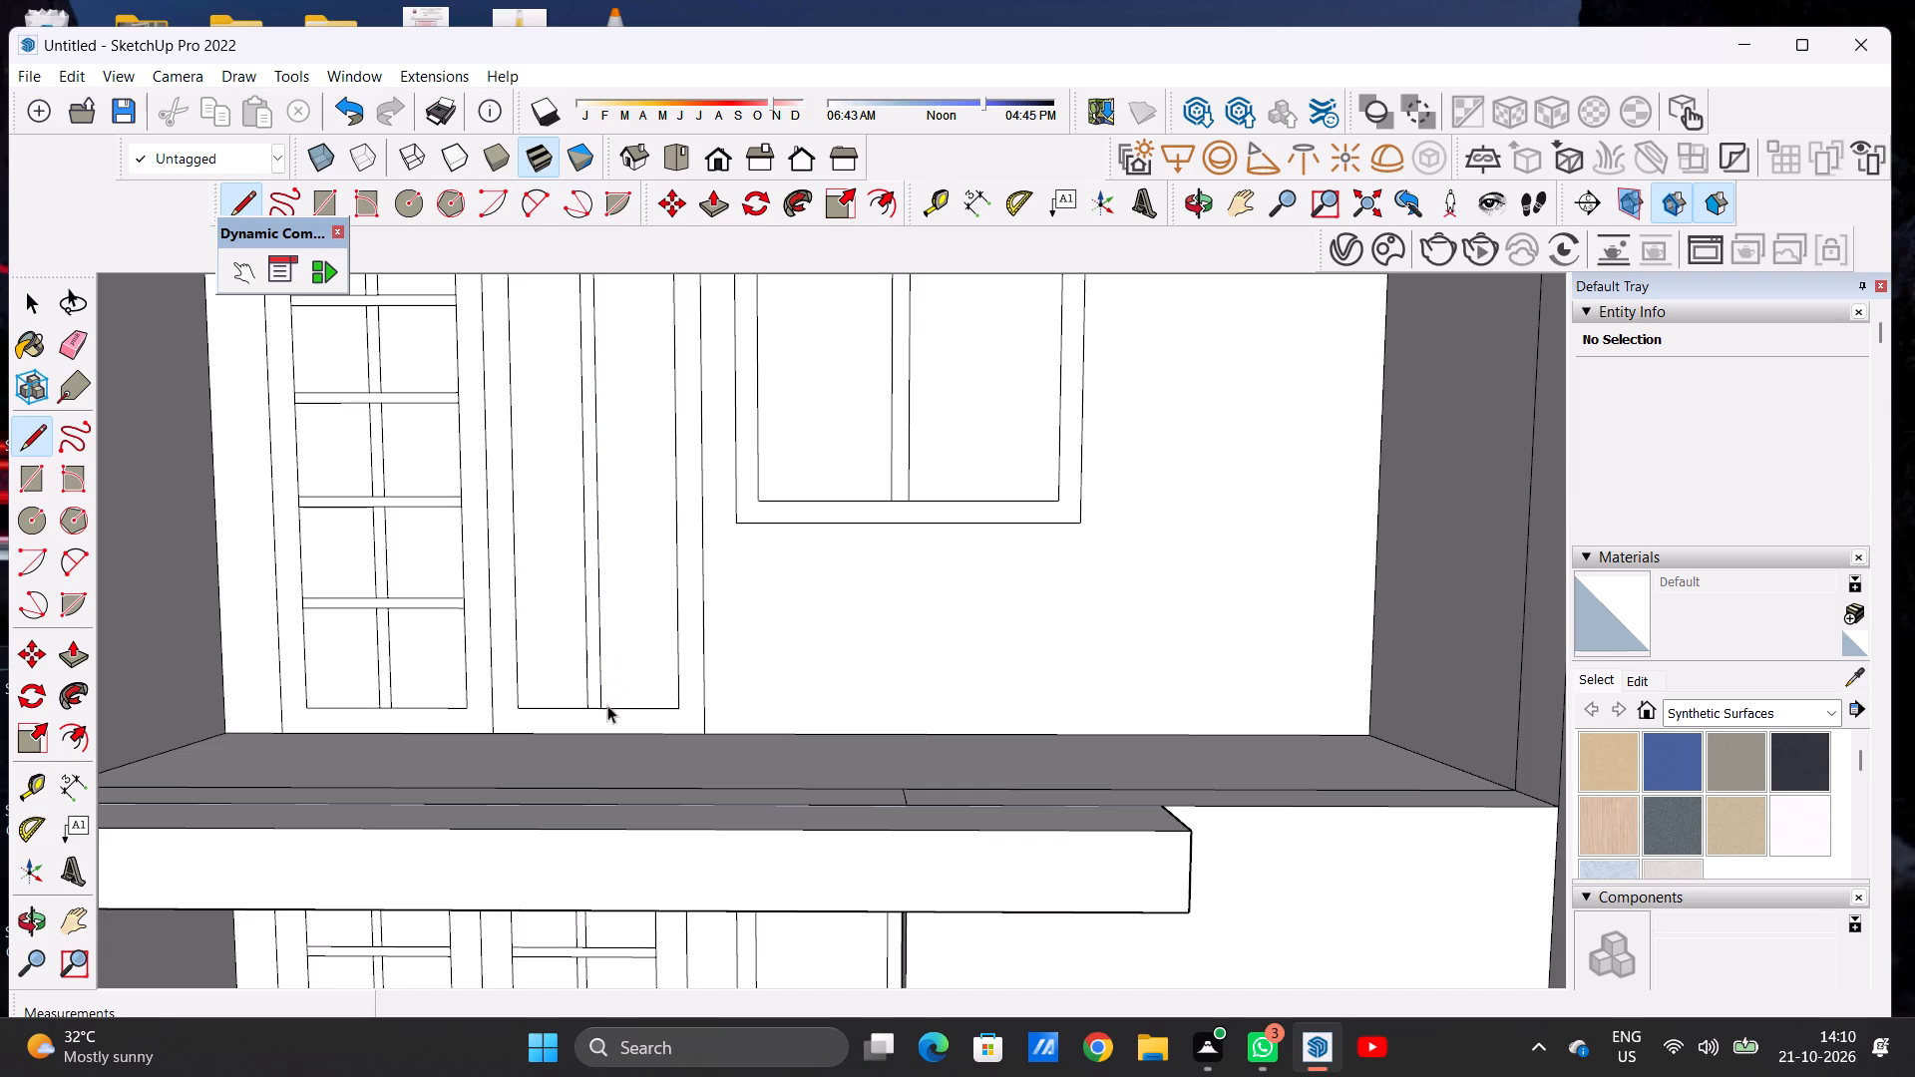
Move the narrow mullion strip slightly sideways toward the centre of the right door leaf's panel.
scroll(523, 694, "down", 8)
scroll(551, 699, "up", 6)
scroll(551, 699, "down", 1)
scroll(551, 699, "up", 1)
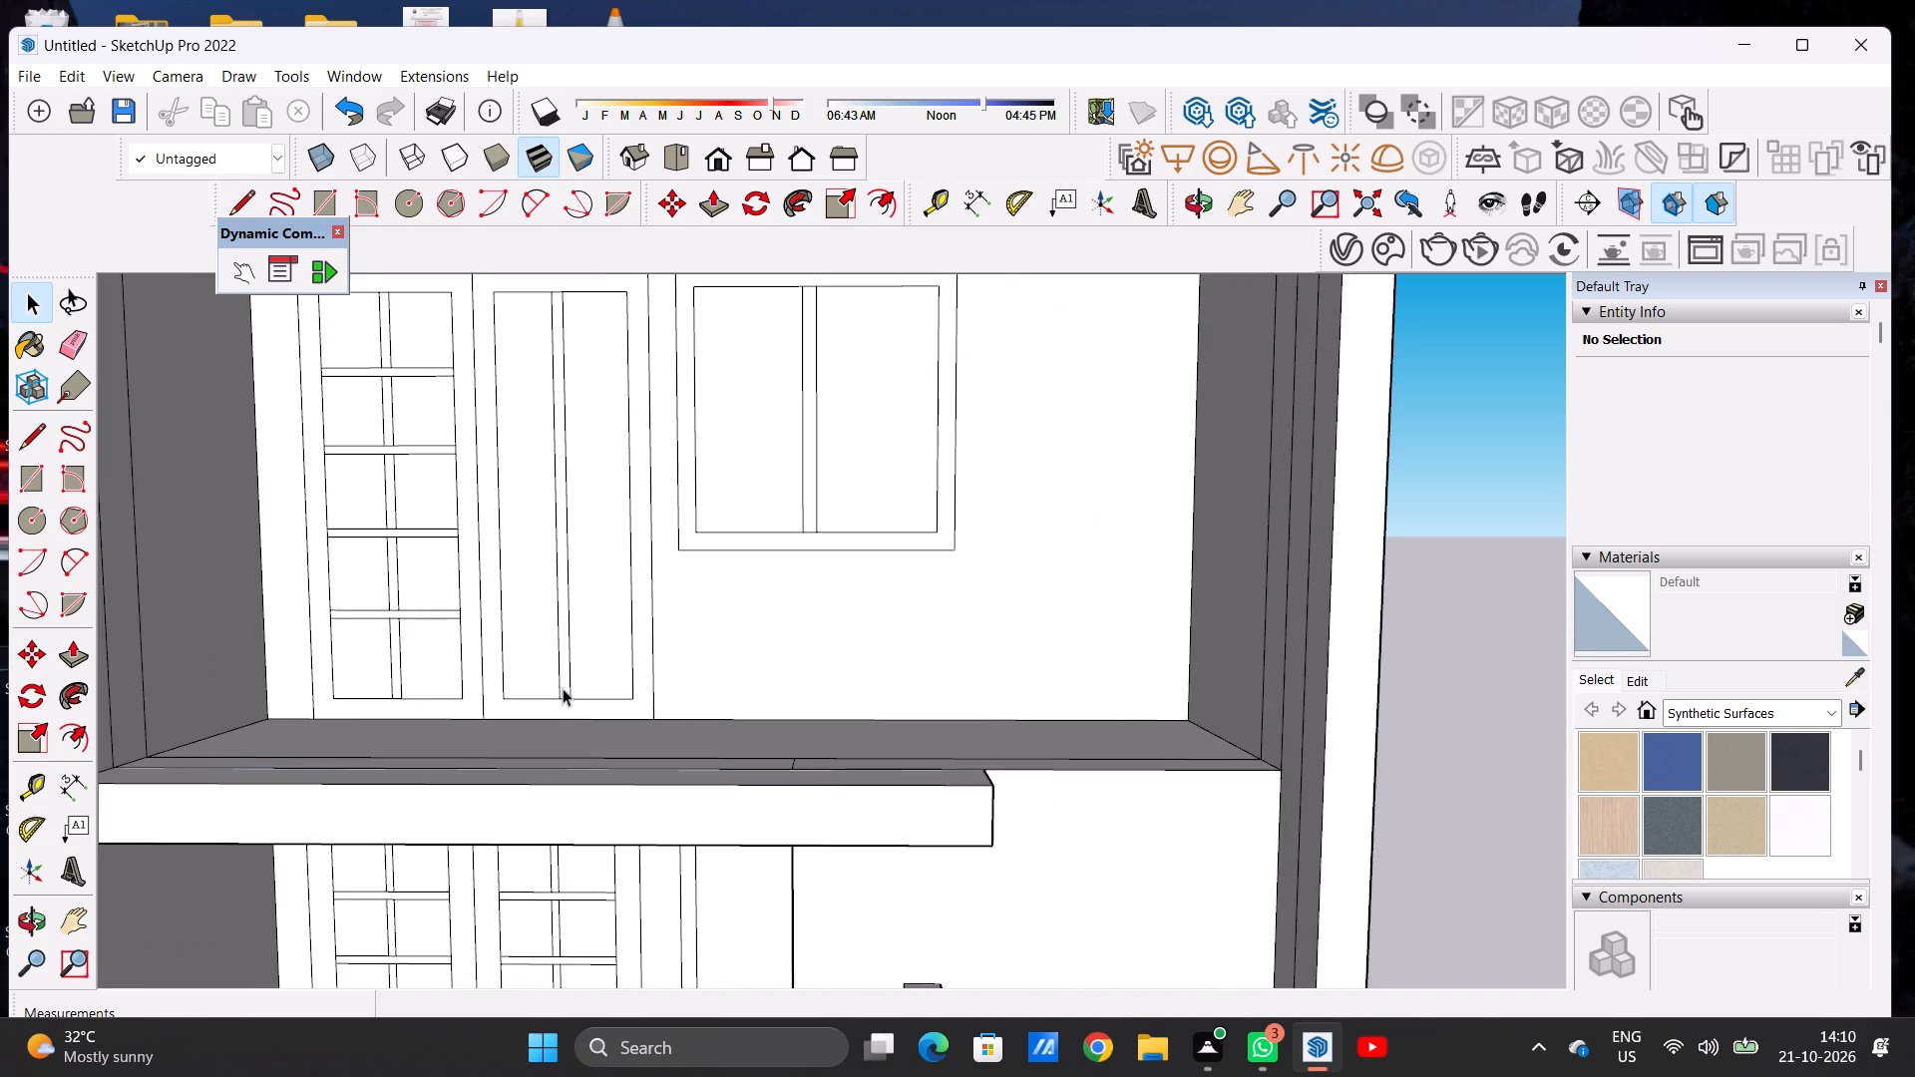
scroll(563, 688, "up", 3)
scroll(563, 687, "down", 1)
scroll(563, 687, "up", 1)
scroll(563, 687, "down", 1)
double_click(563, 687)
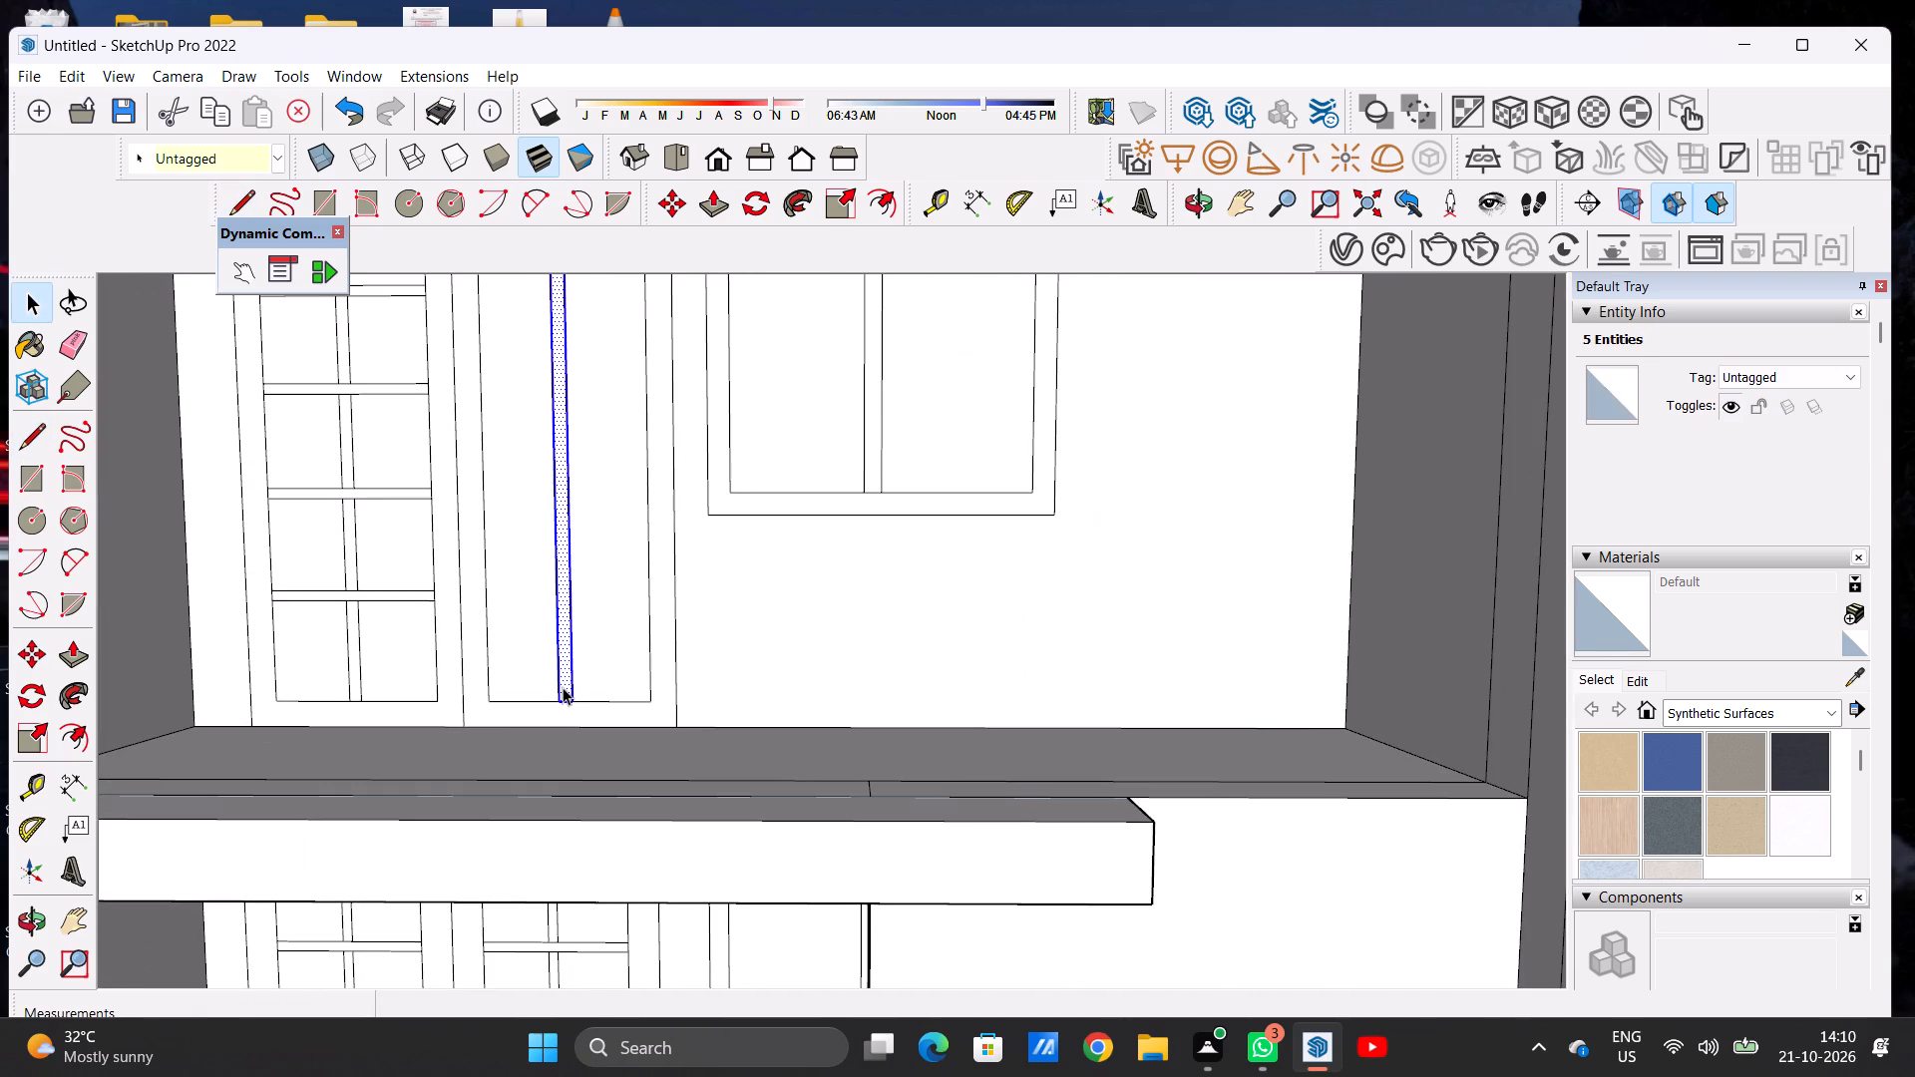
key("m")
left_click(575, 707)
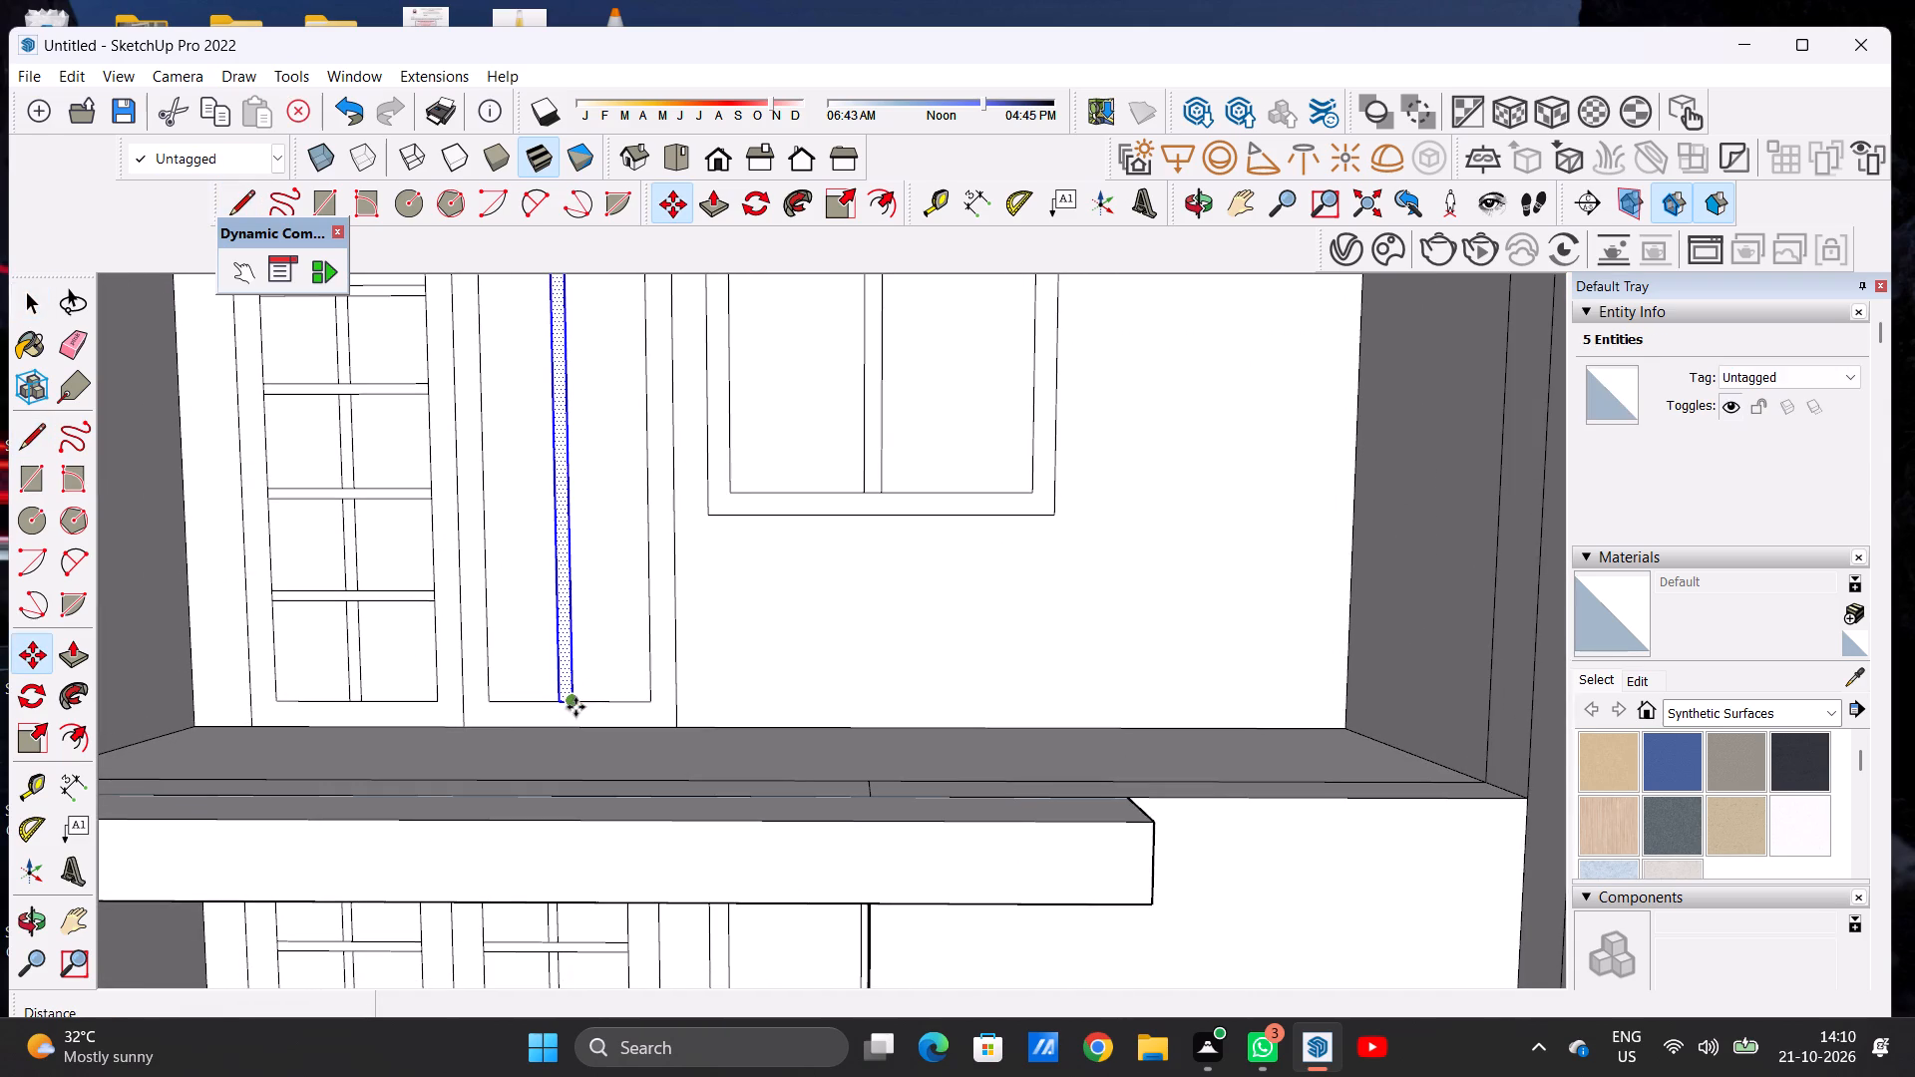
left_click(576, 707)
key("space")
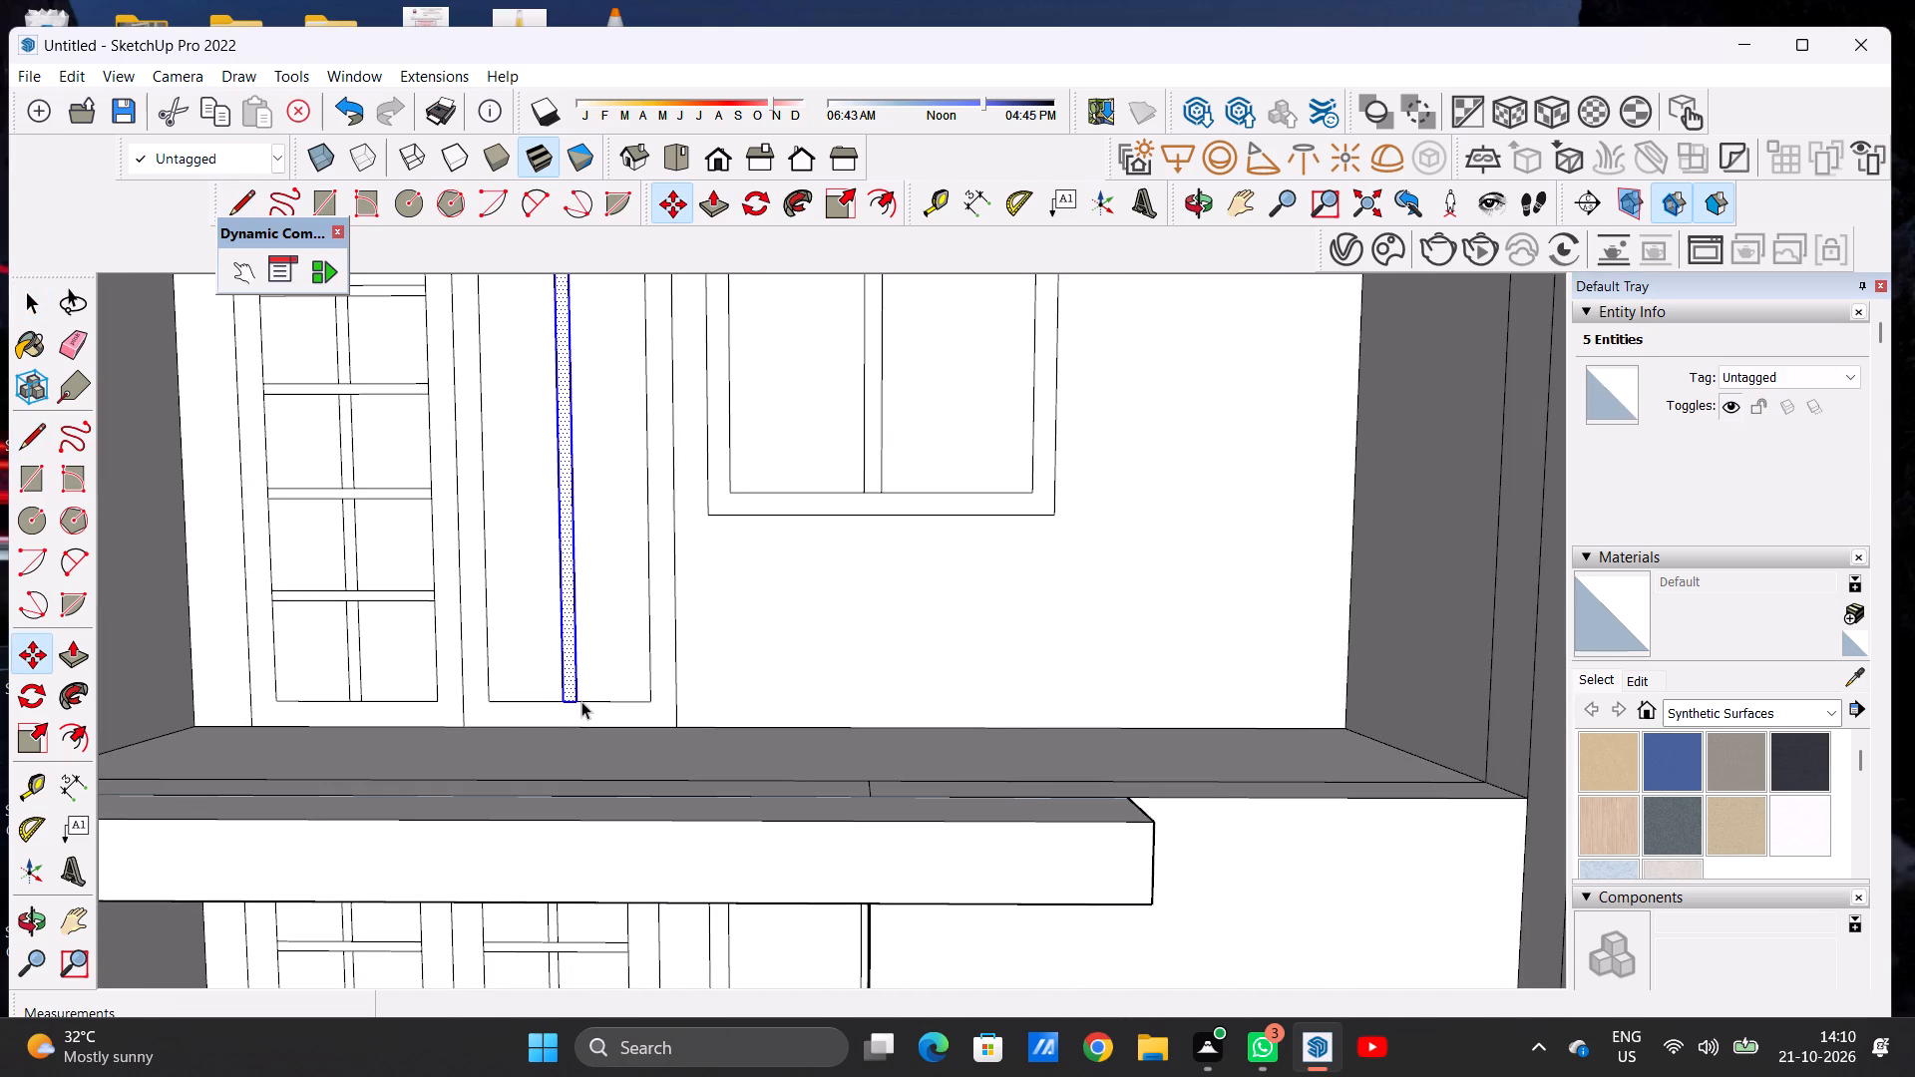
scroll(583, 690, "down", 1)
scroll(583, 690, "up", 1)
scroll(583, 690, "down", 11)
left_click(668, 315)
Copy the top crossbar of the left door leaf about 3' 6 5/16" across onto the right leaf.
scroll(605, 568, "up", 1)
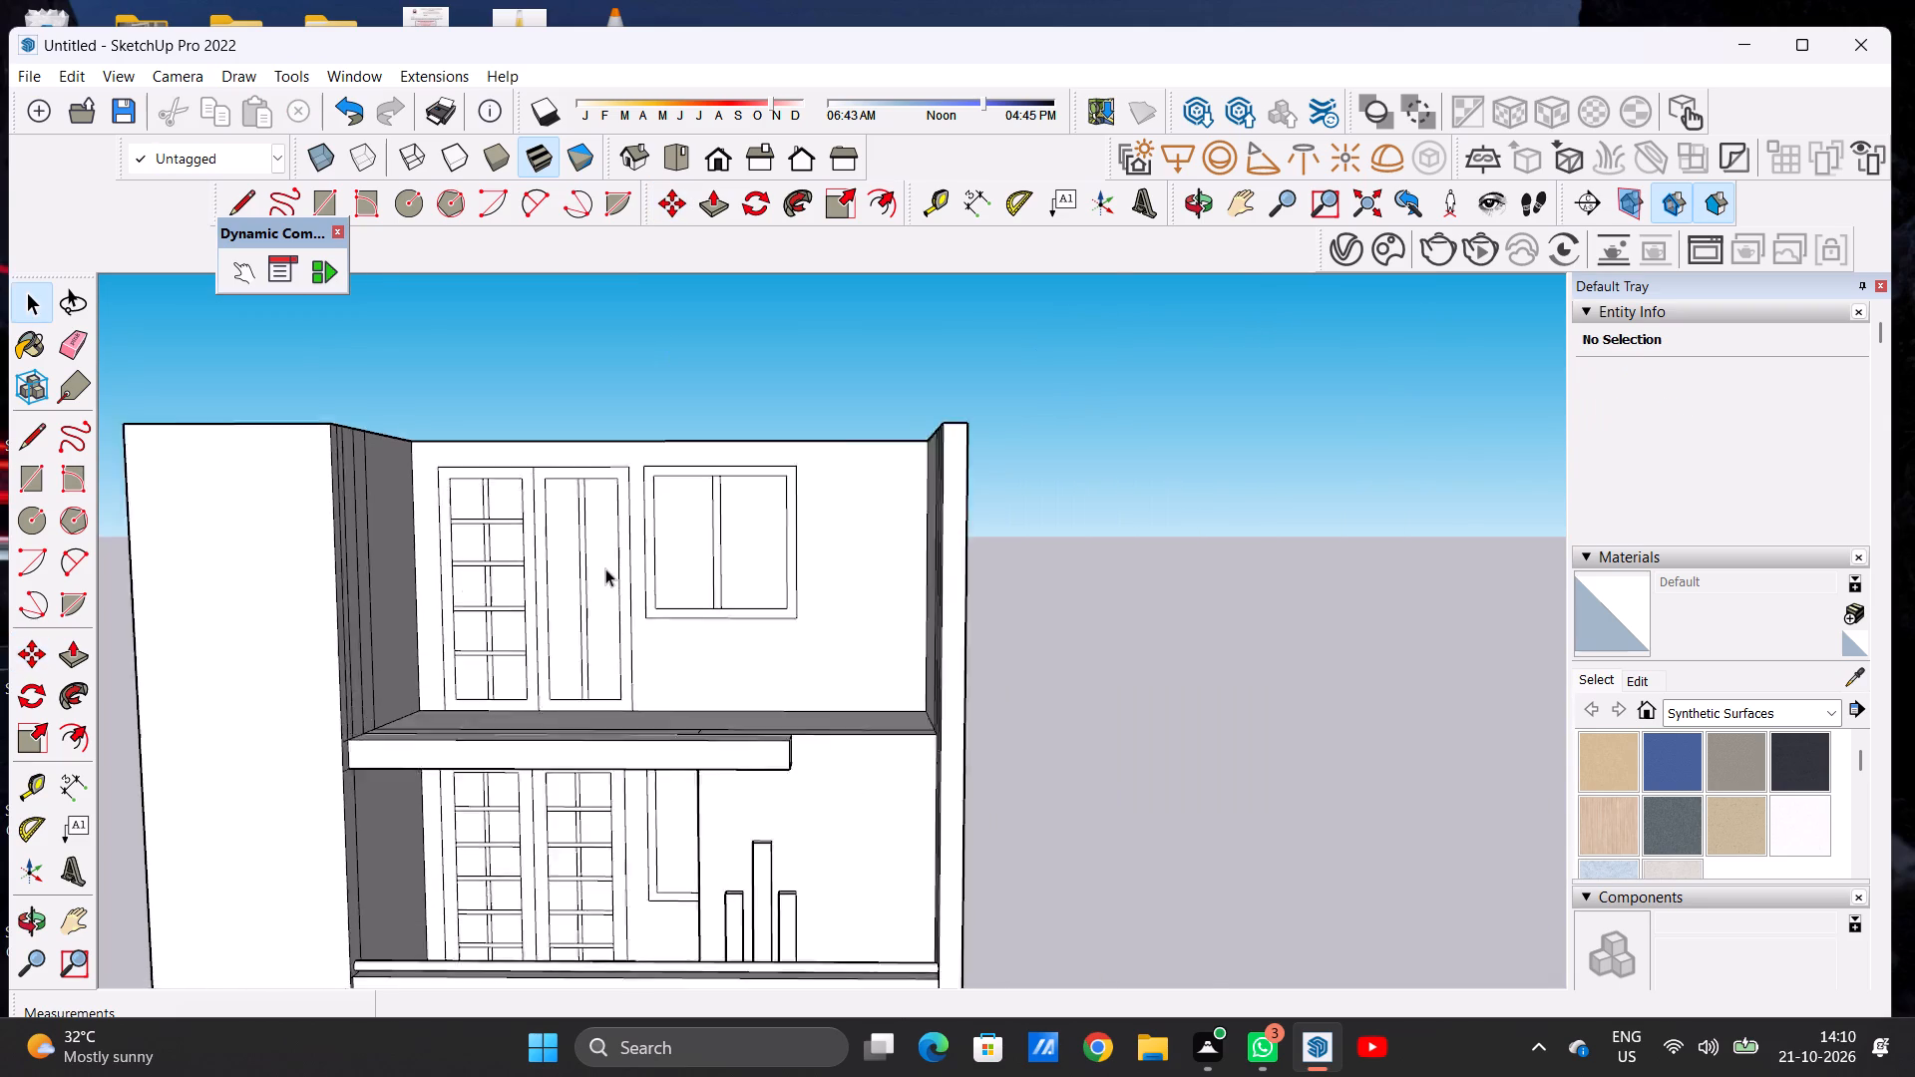
scroll(605, 568, "up", 6)
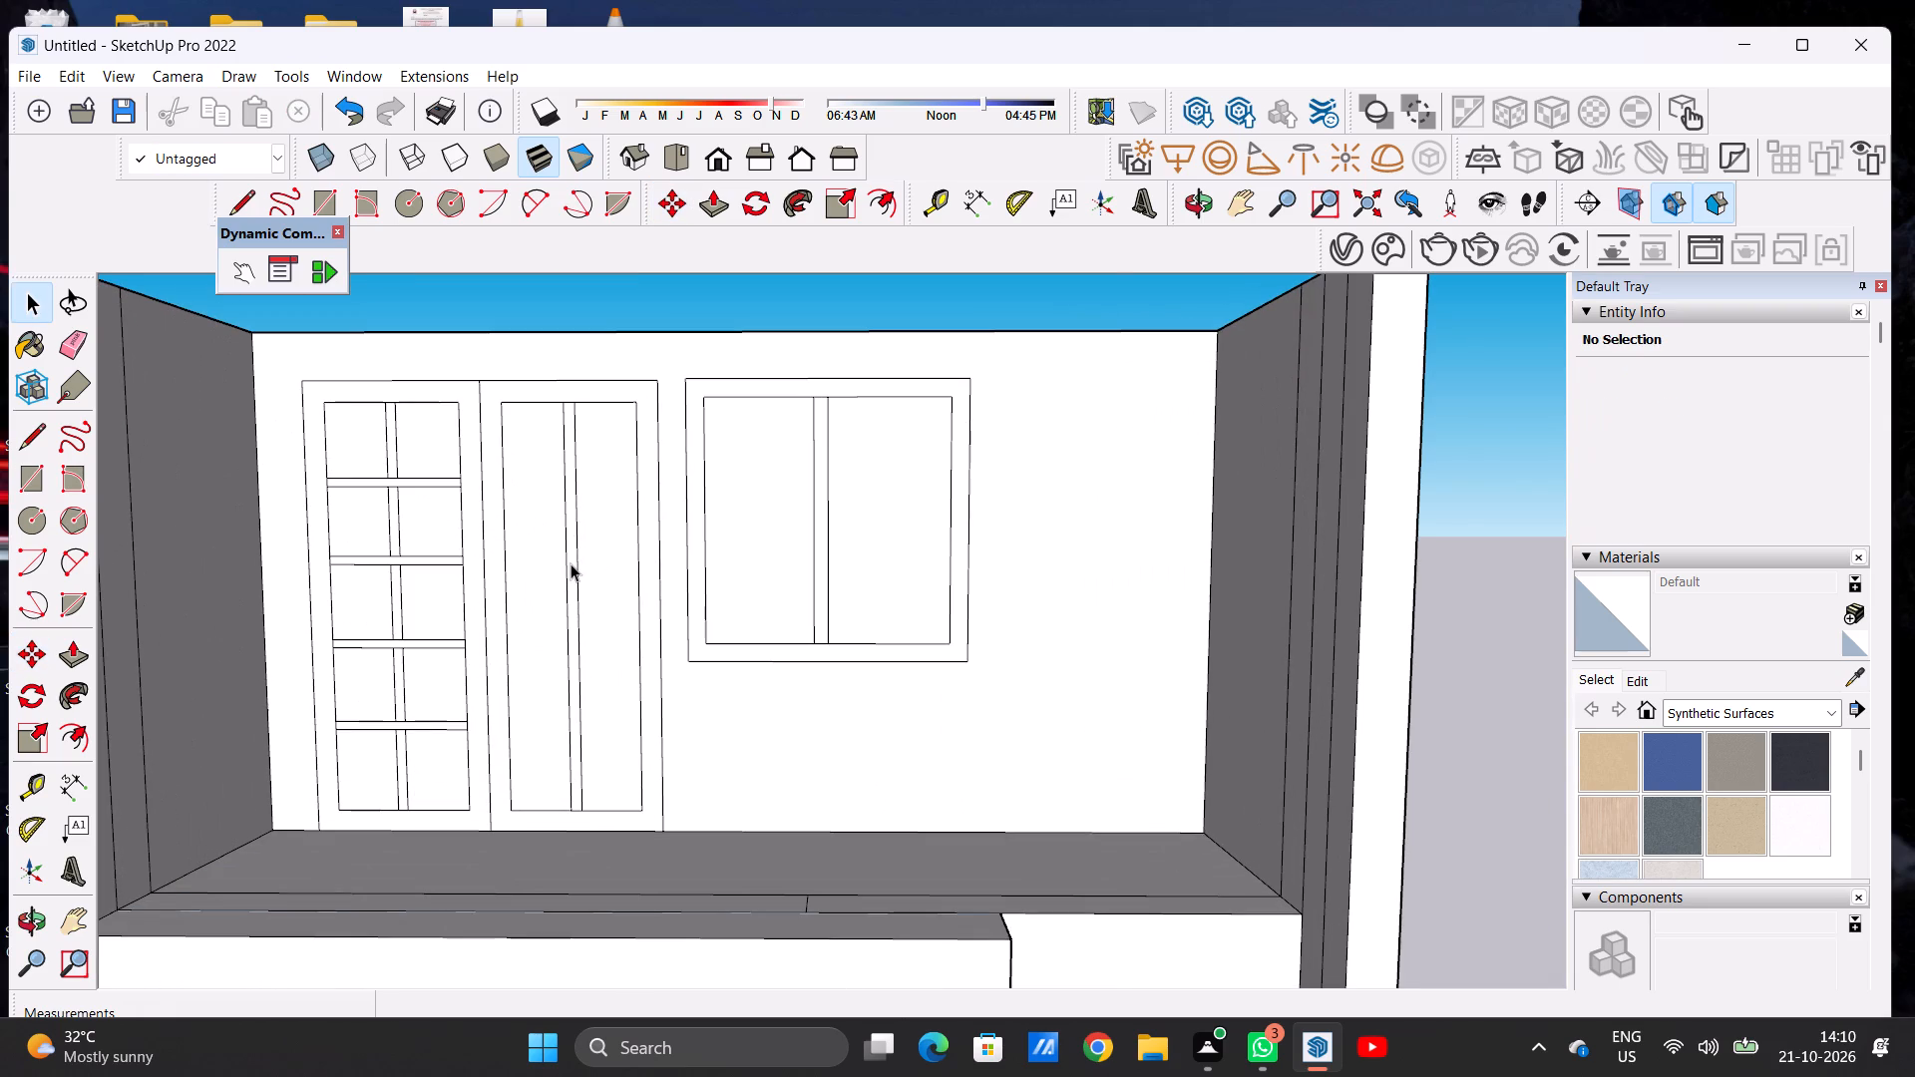
key("l")
scroll(553, 484, "up", 3)
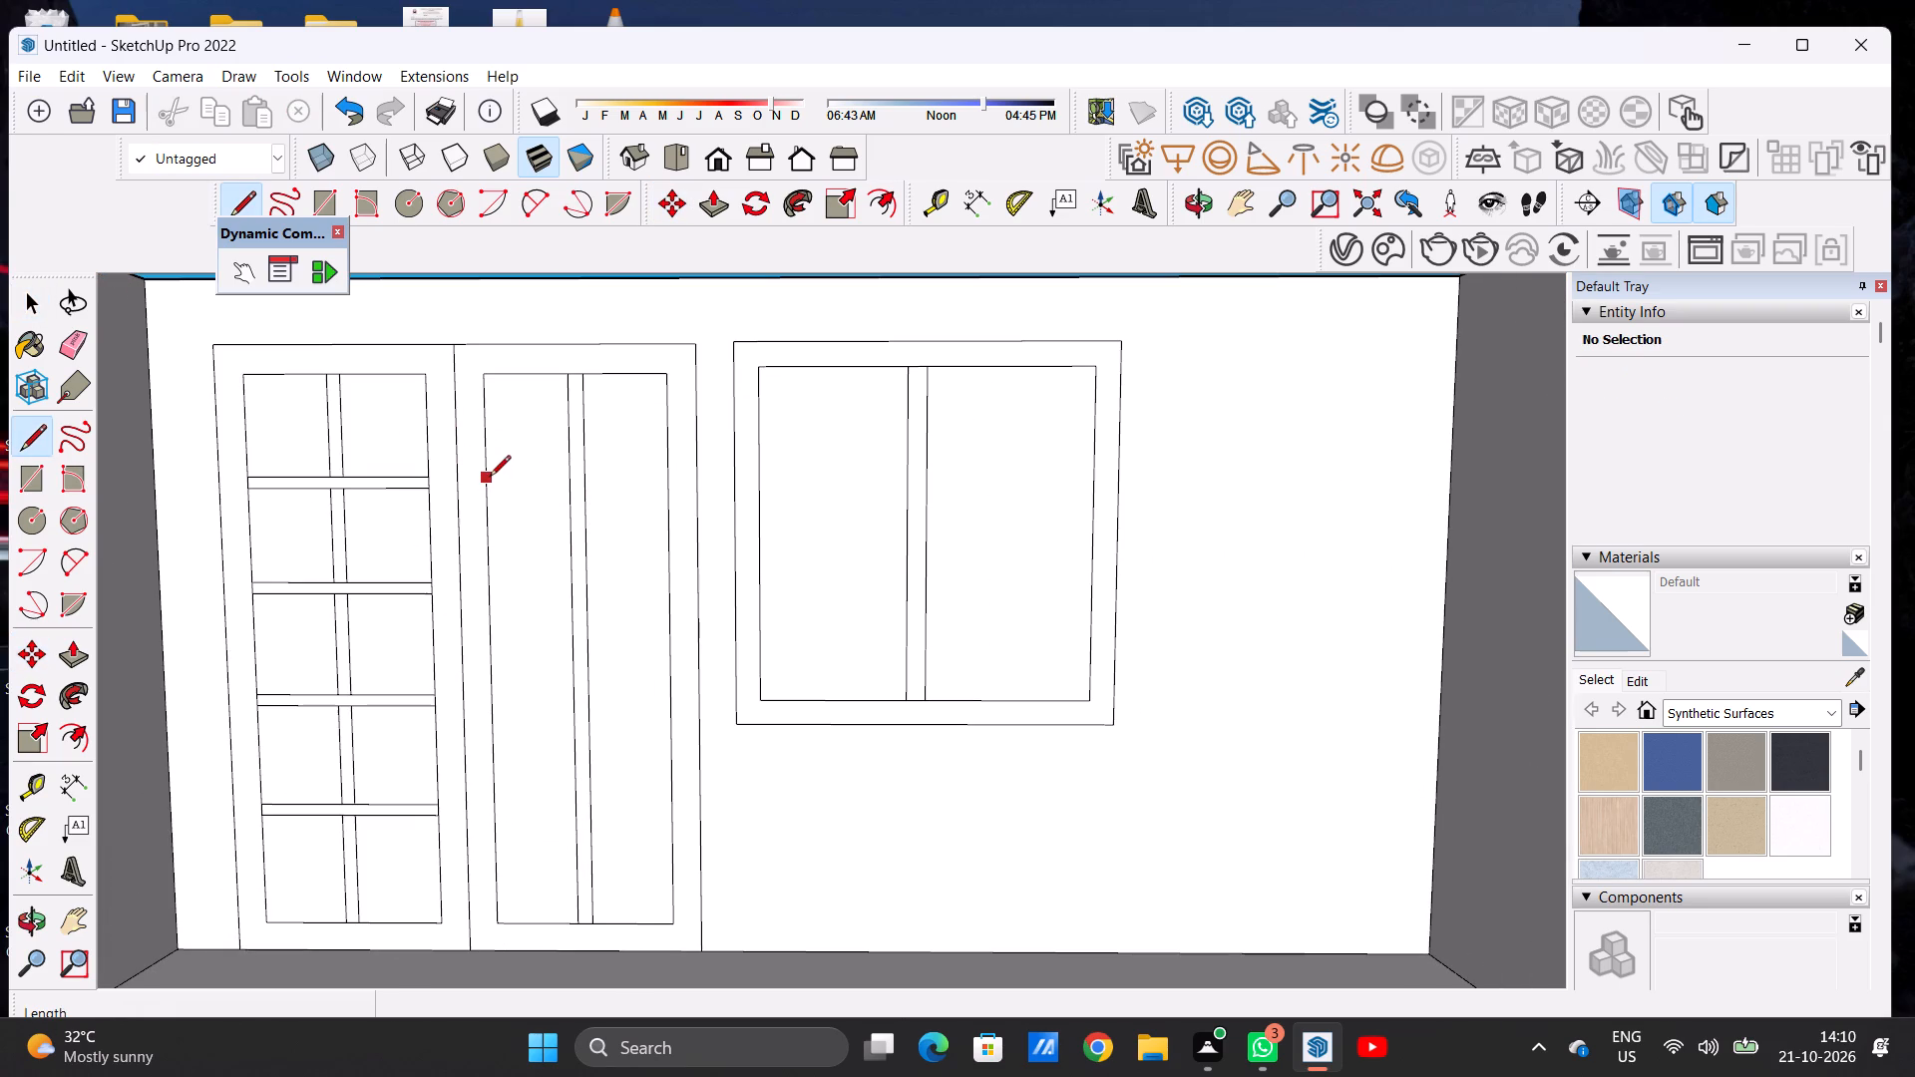
key("space")
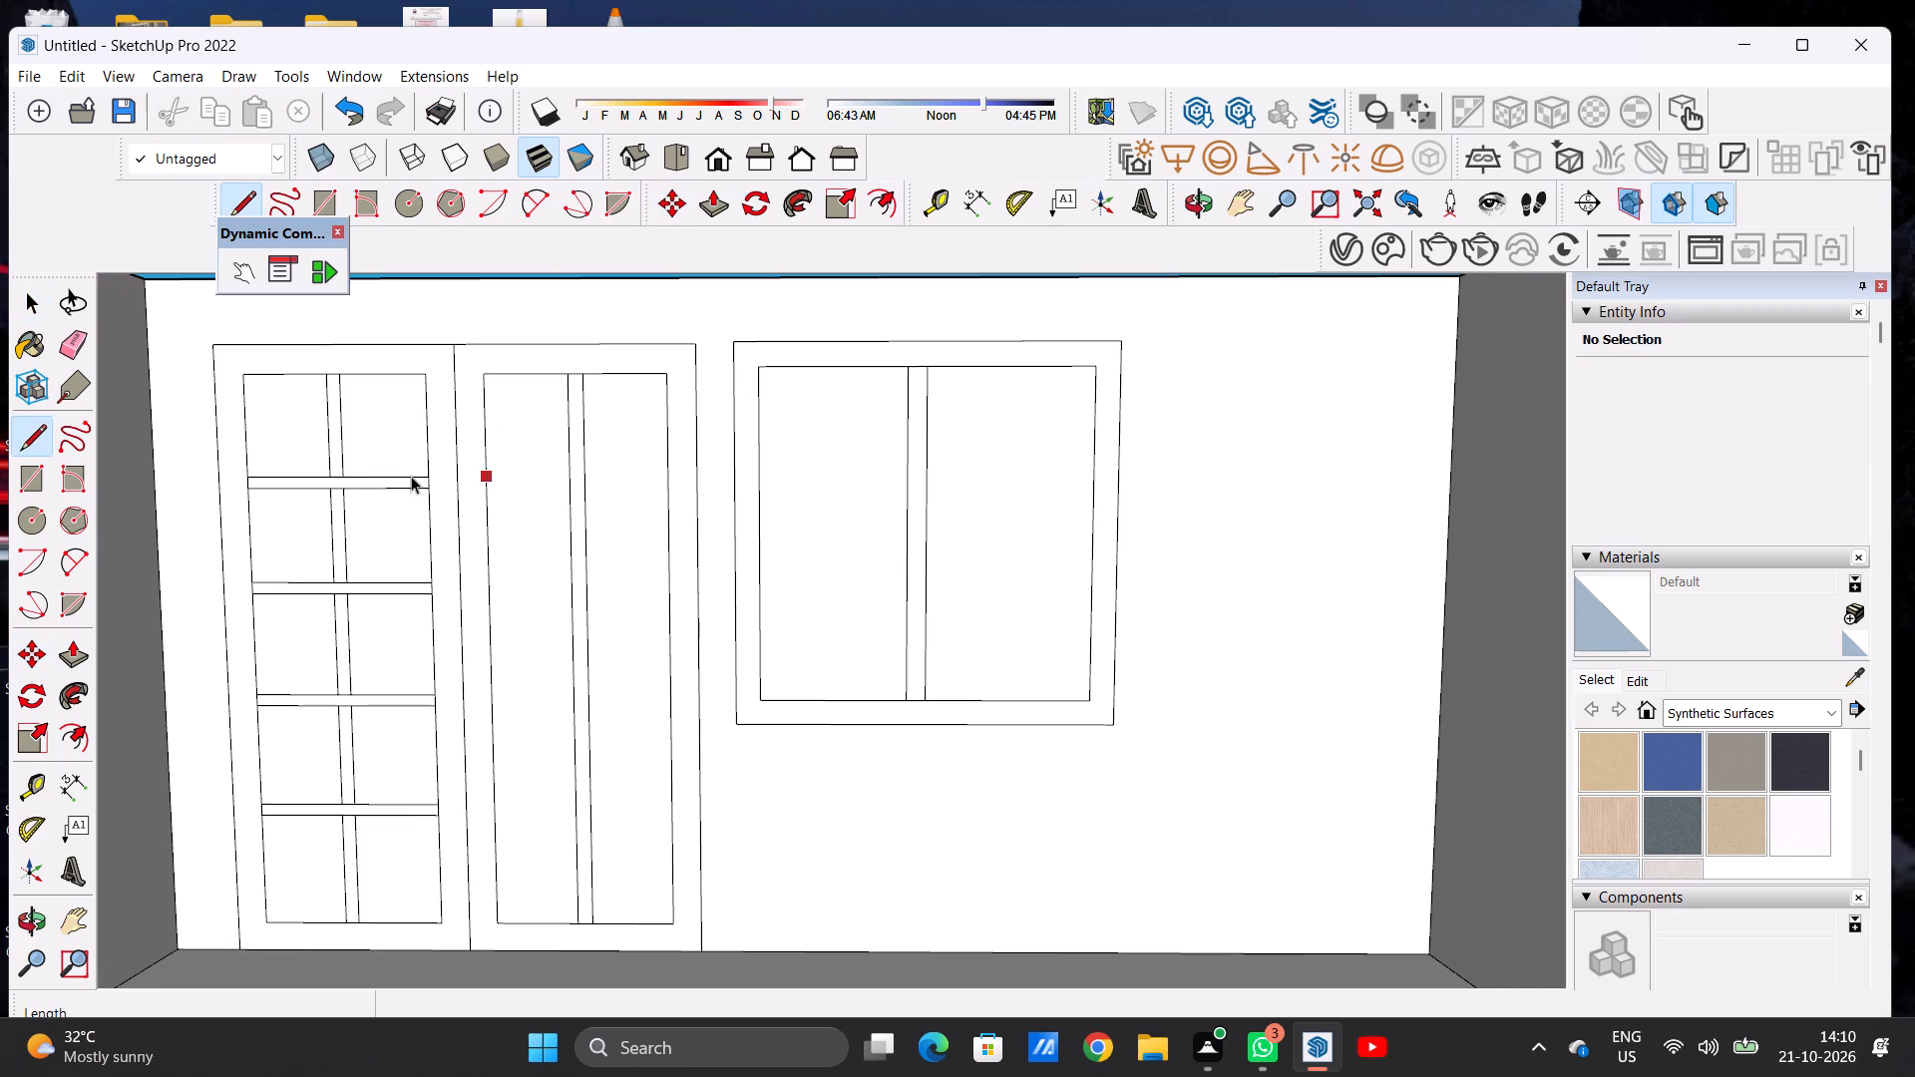
double_click(412, 482)
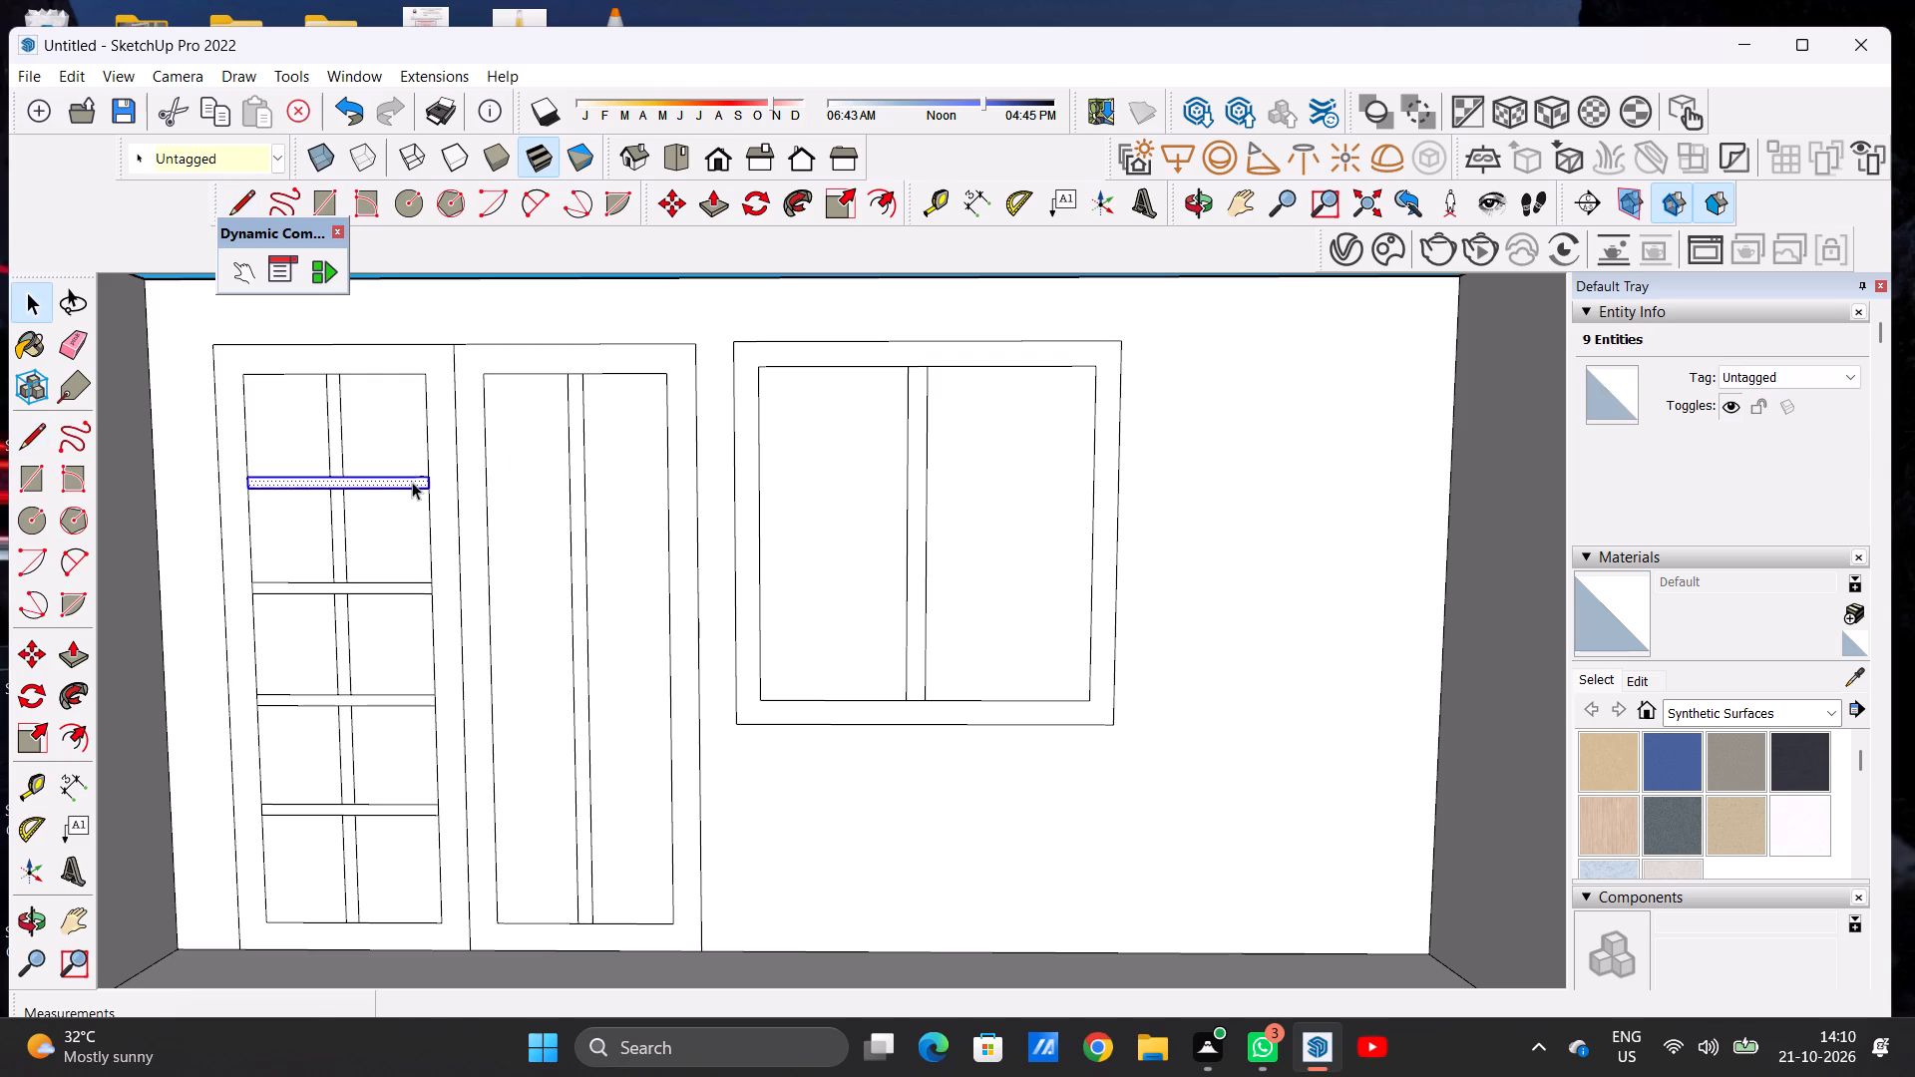
key("m")
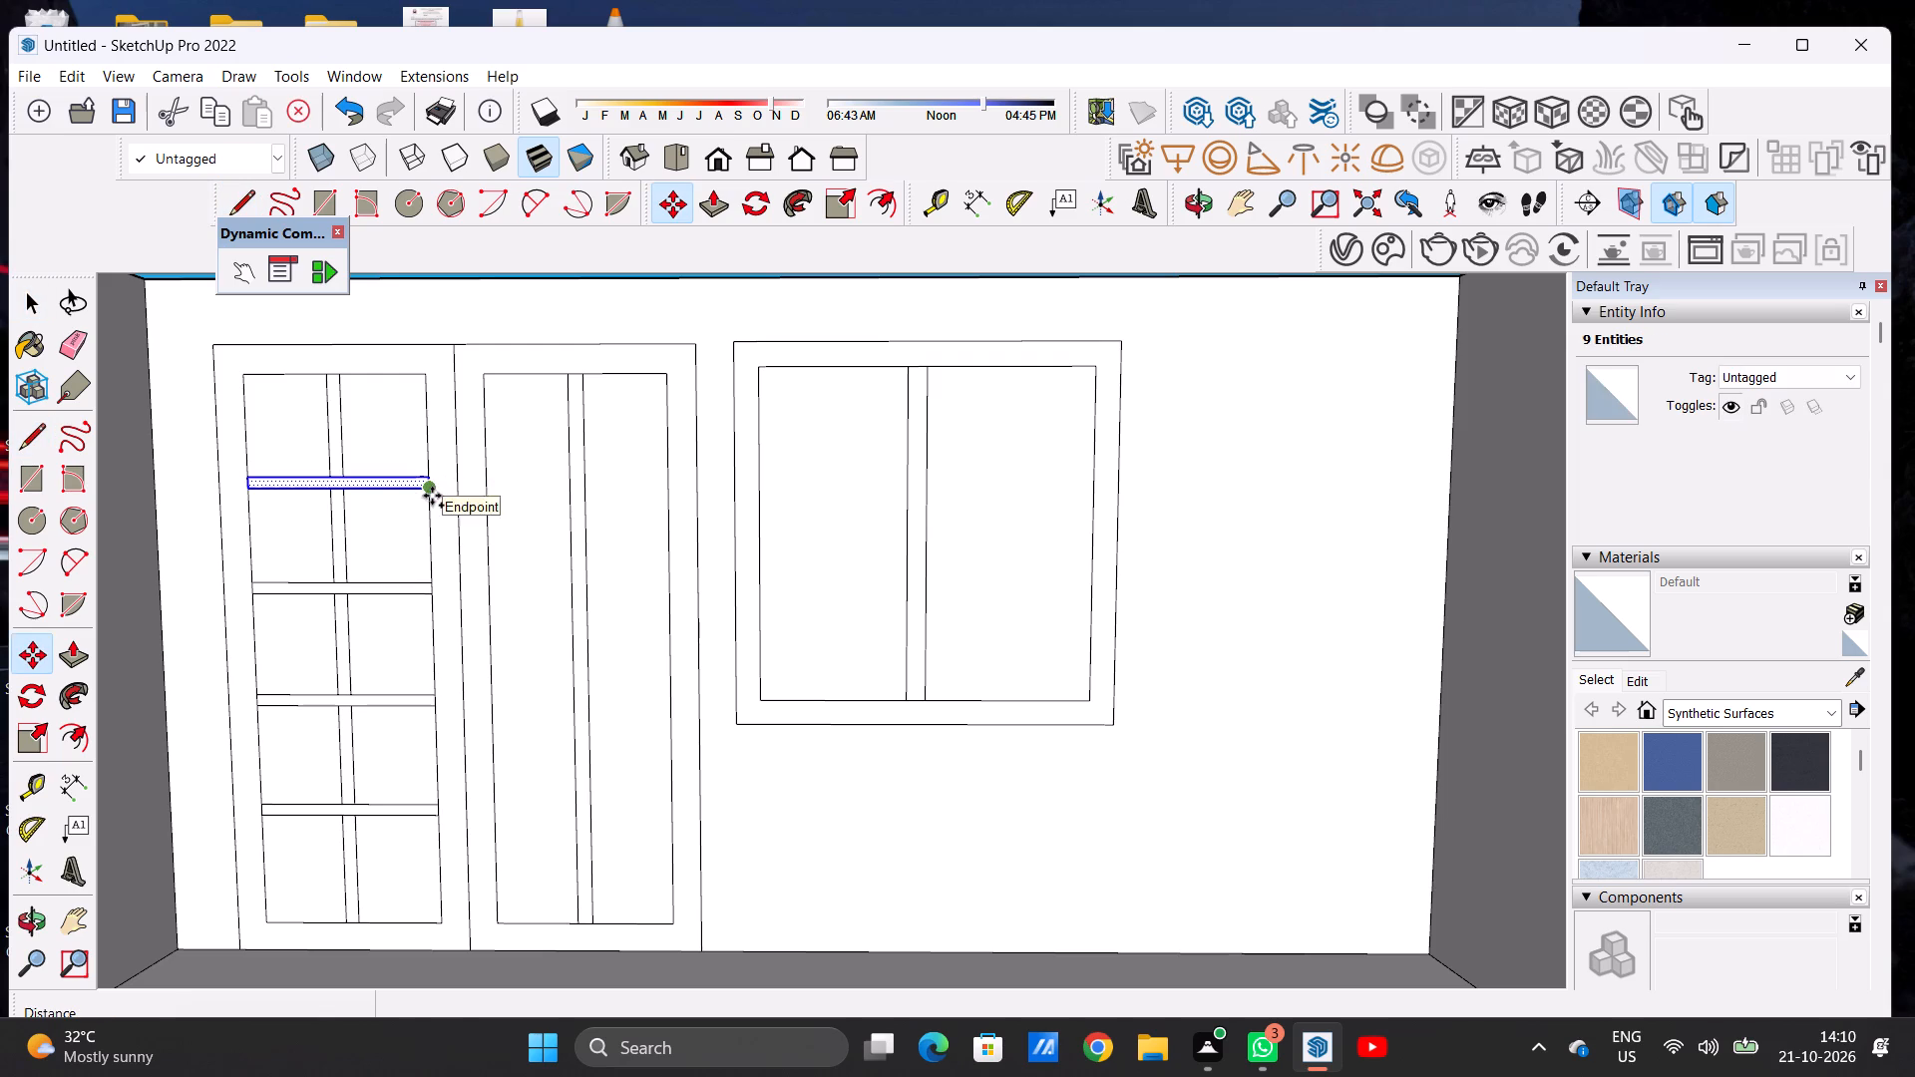
left_click(432, 496)
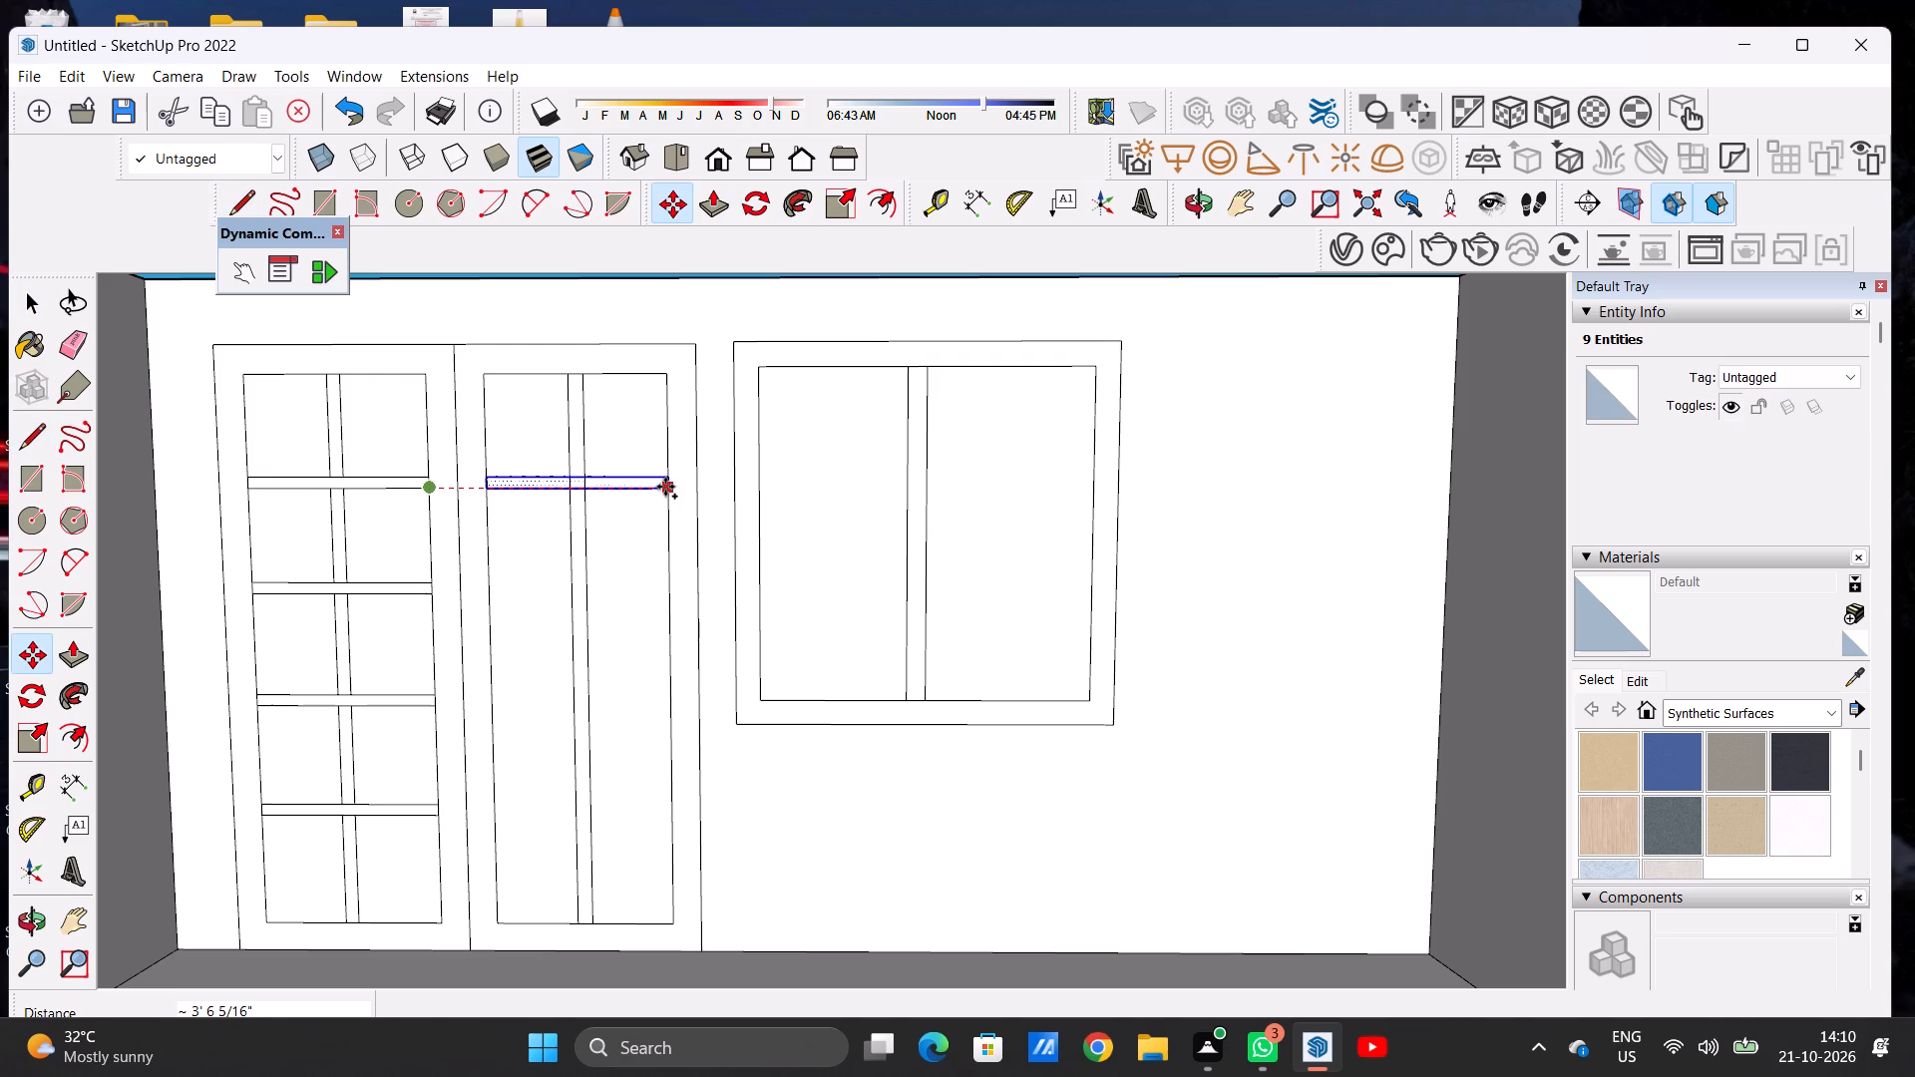
left_click(665, 487)
key("space")
scroll(576, 487, "down", 8)
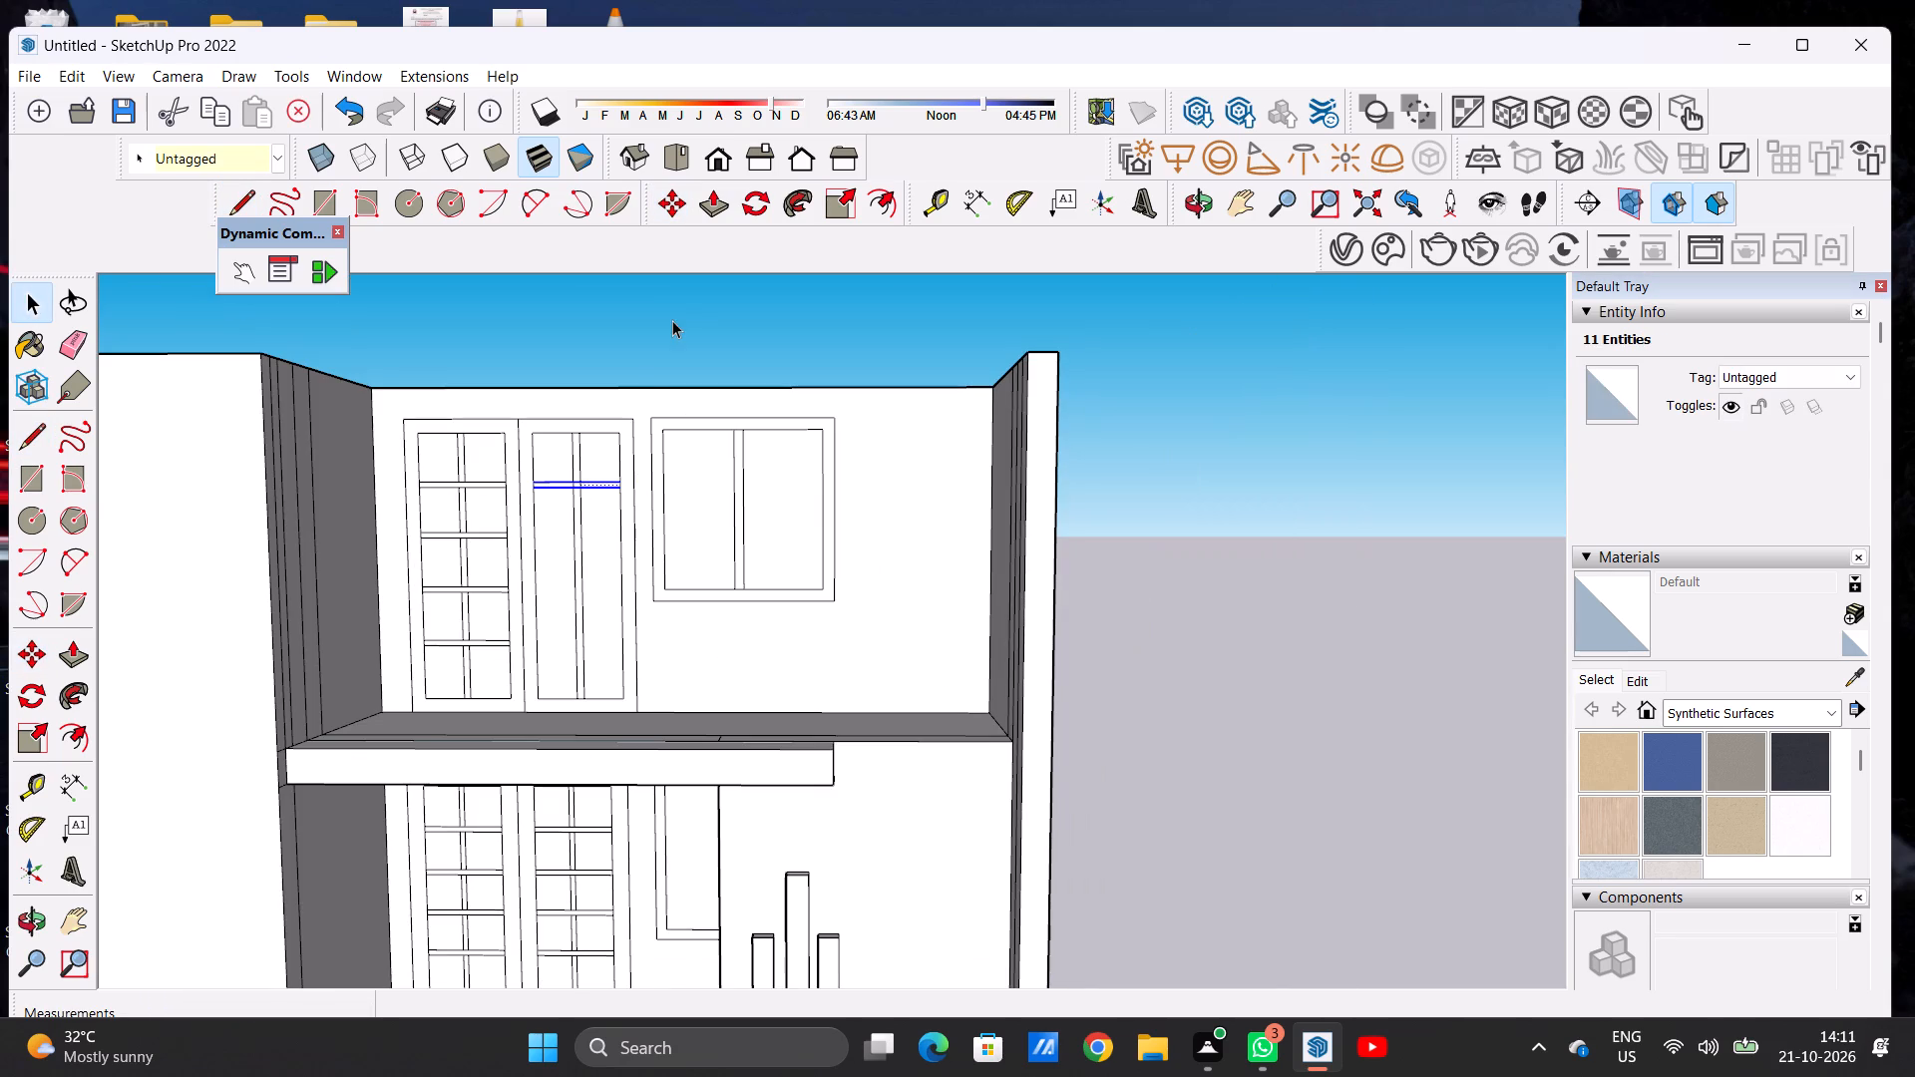
left_click(672, 320)
Copy the second crossbar from the top of the left leaf about 3' 6 5/16" across onto the right leaf.
scroll(527, 561, "up", 8)
scroll(491, 534, "down", 1)
scroll(491, 534, "up", 2)
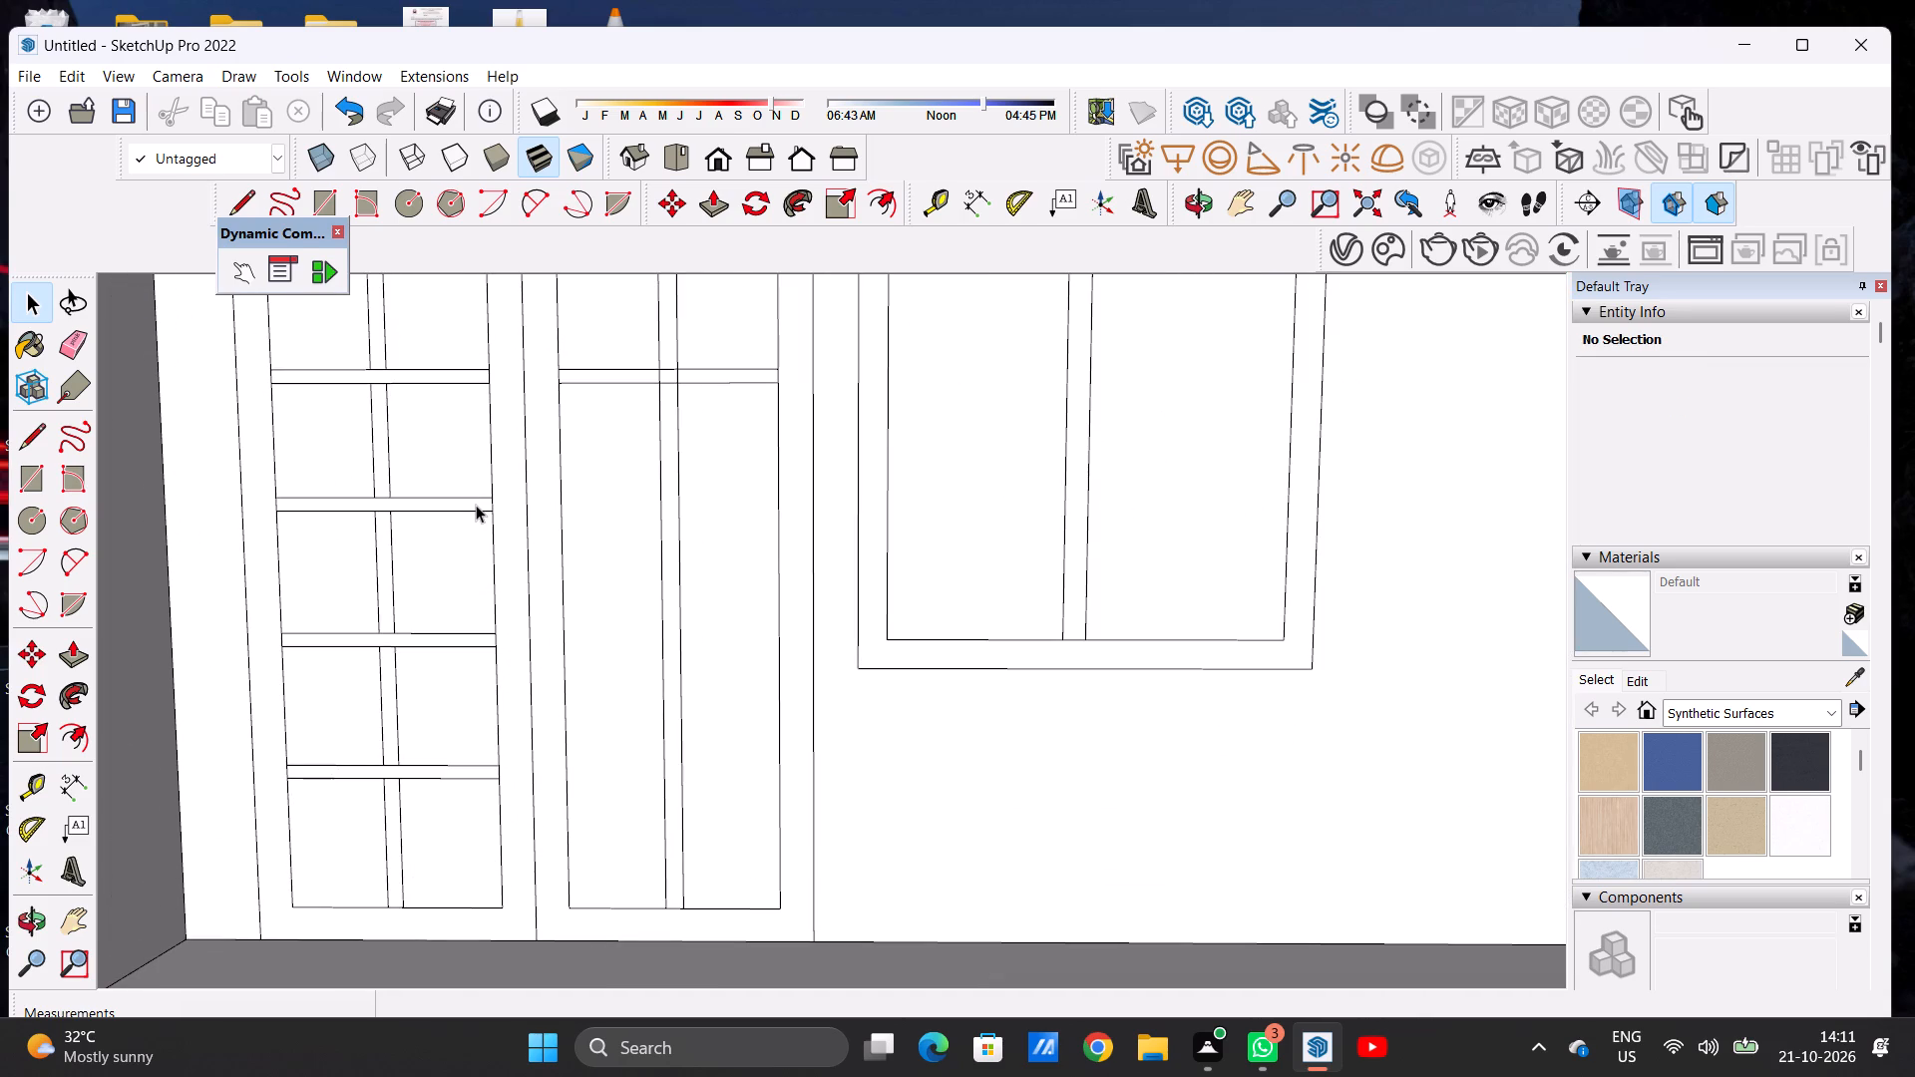
double_click(476, 505)
key("m")
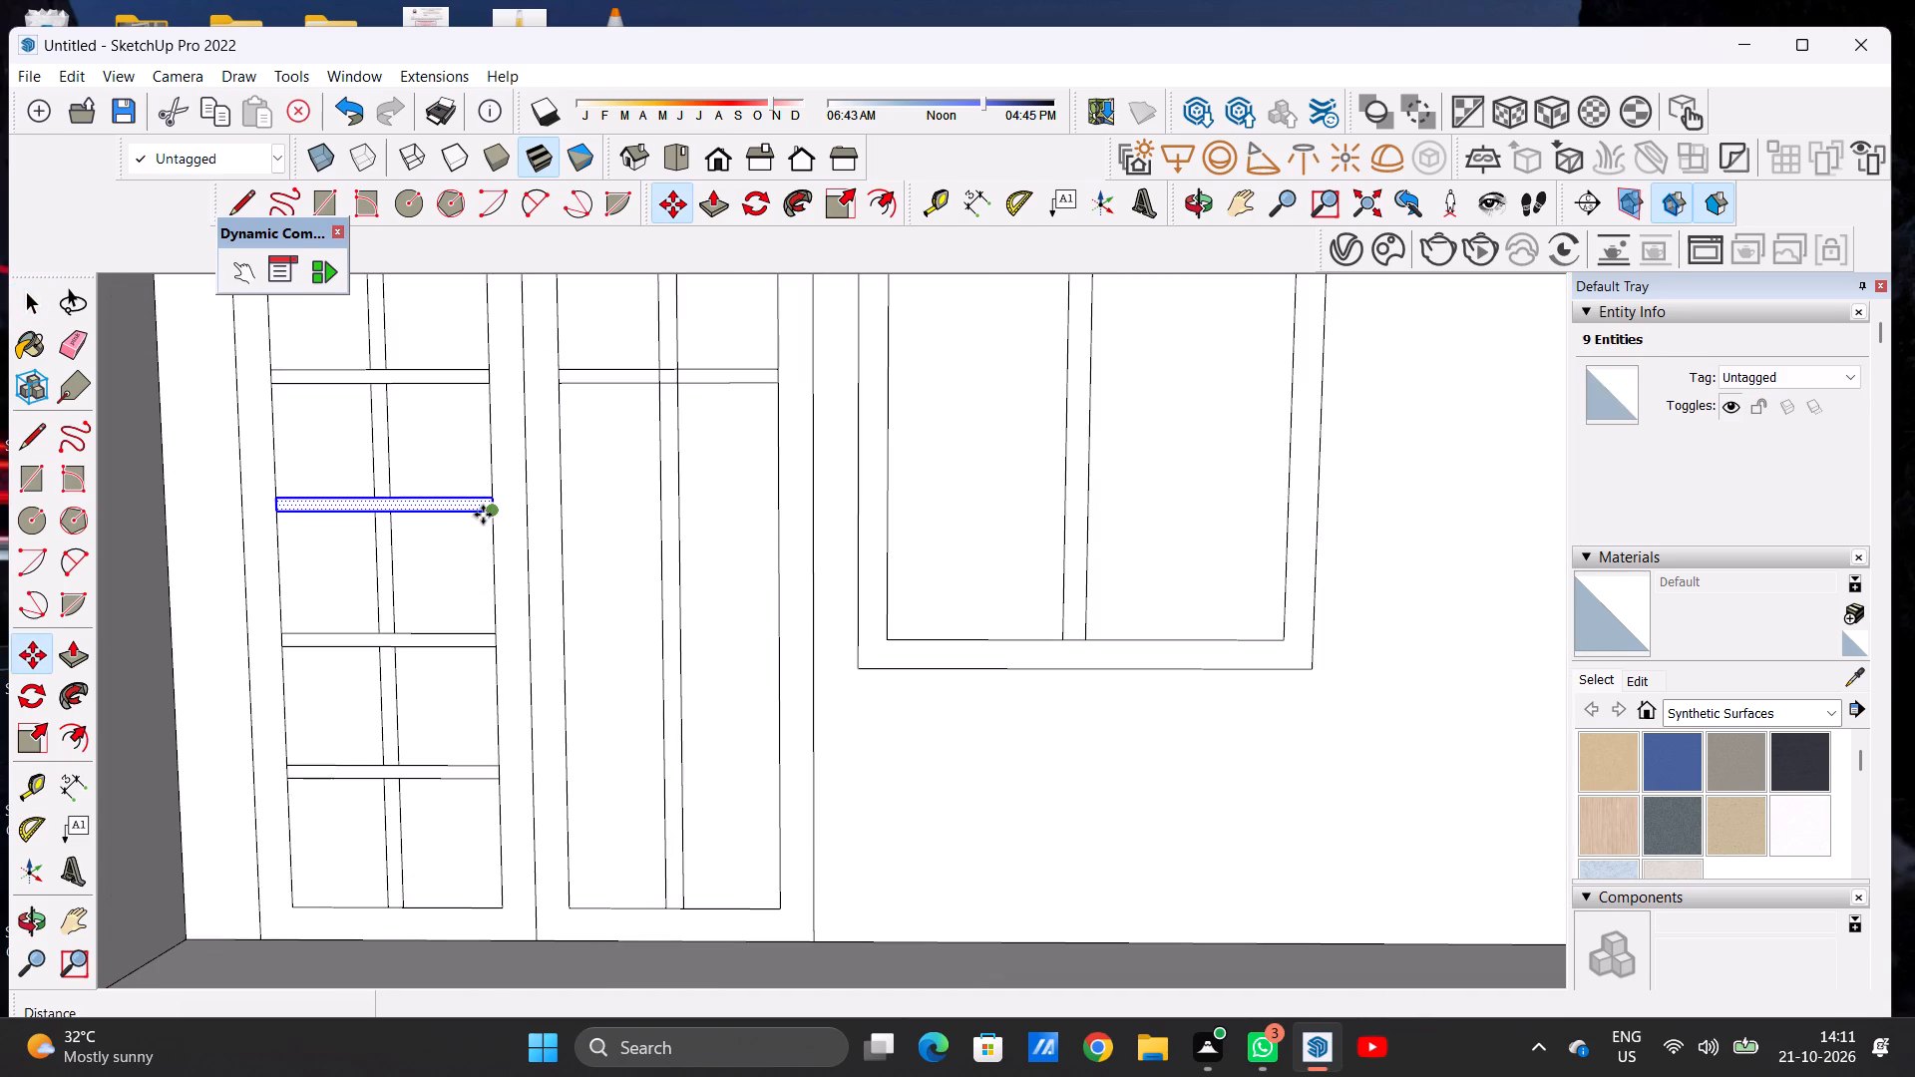
left_click(483, 515)
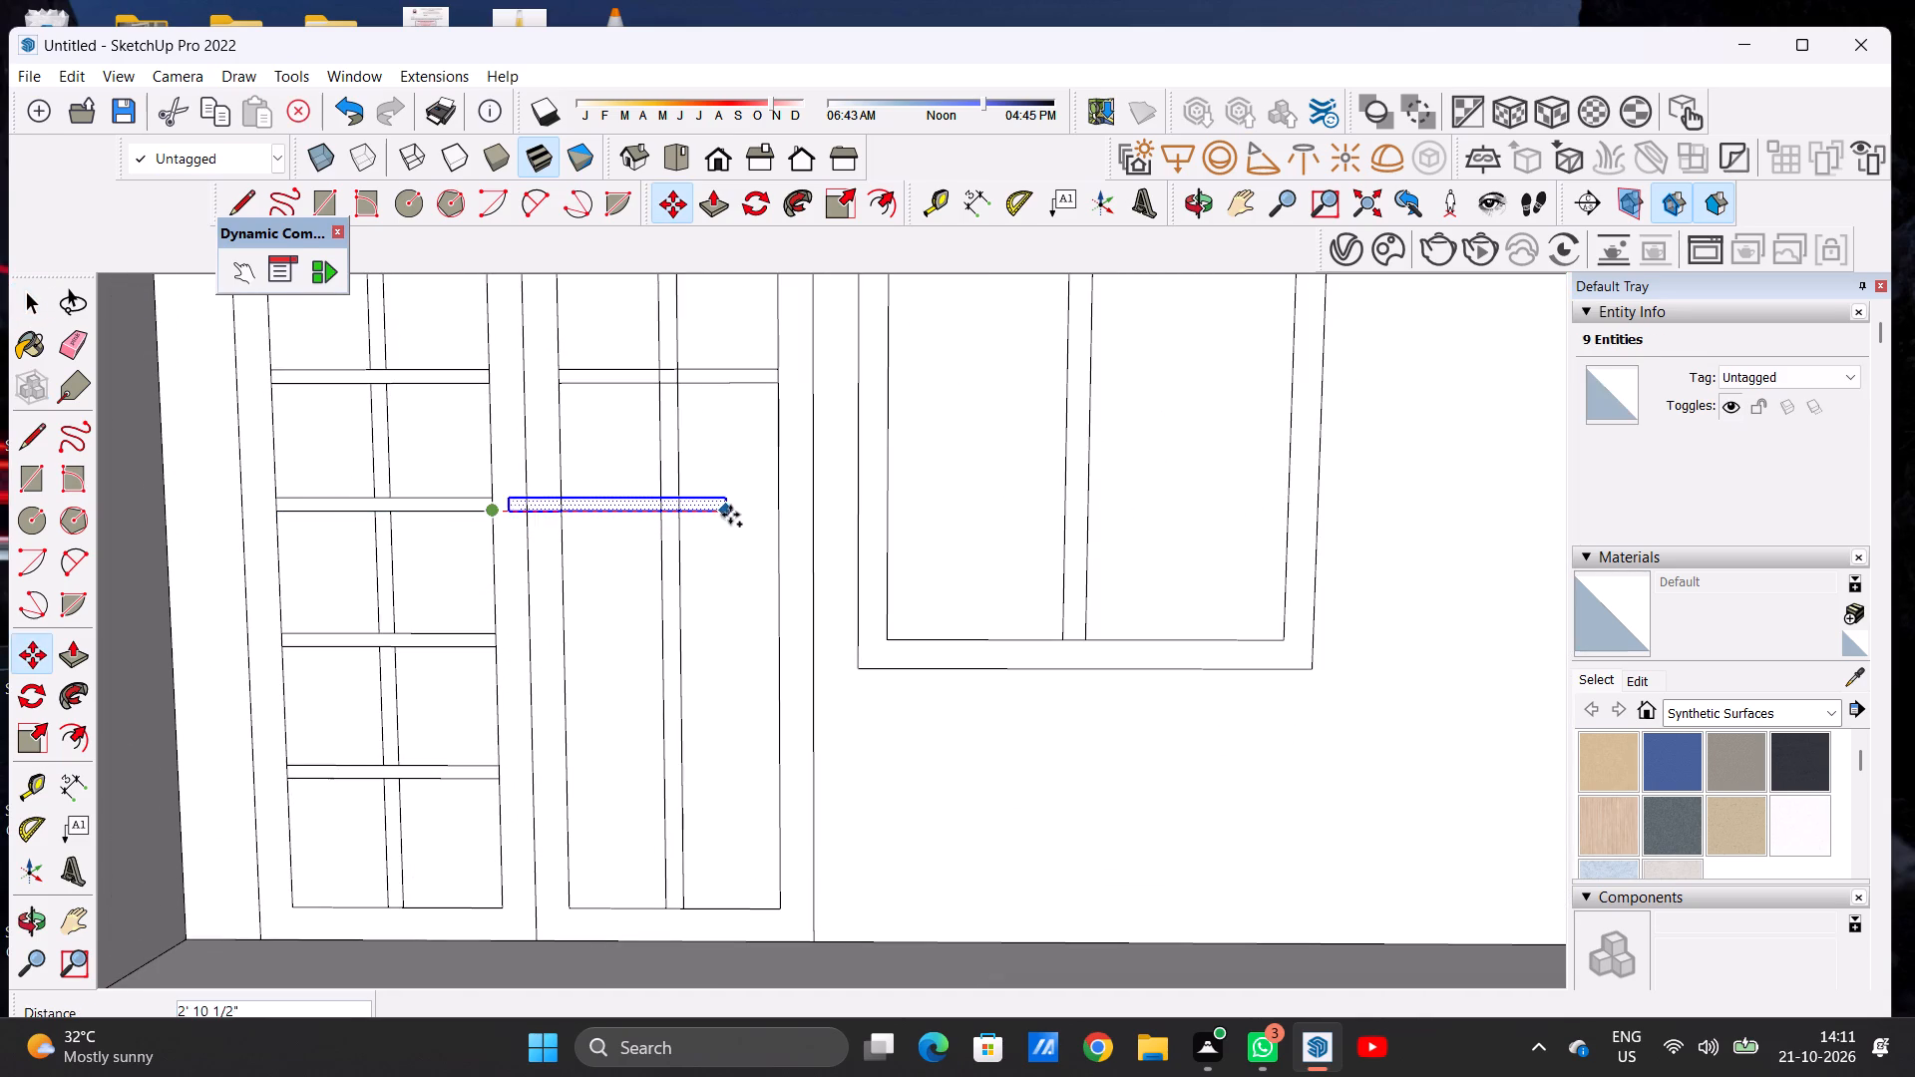
left_click(773, 508)
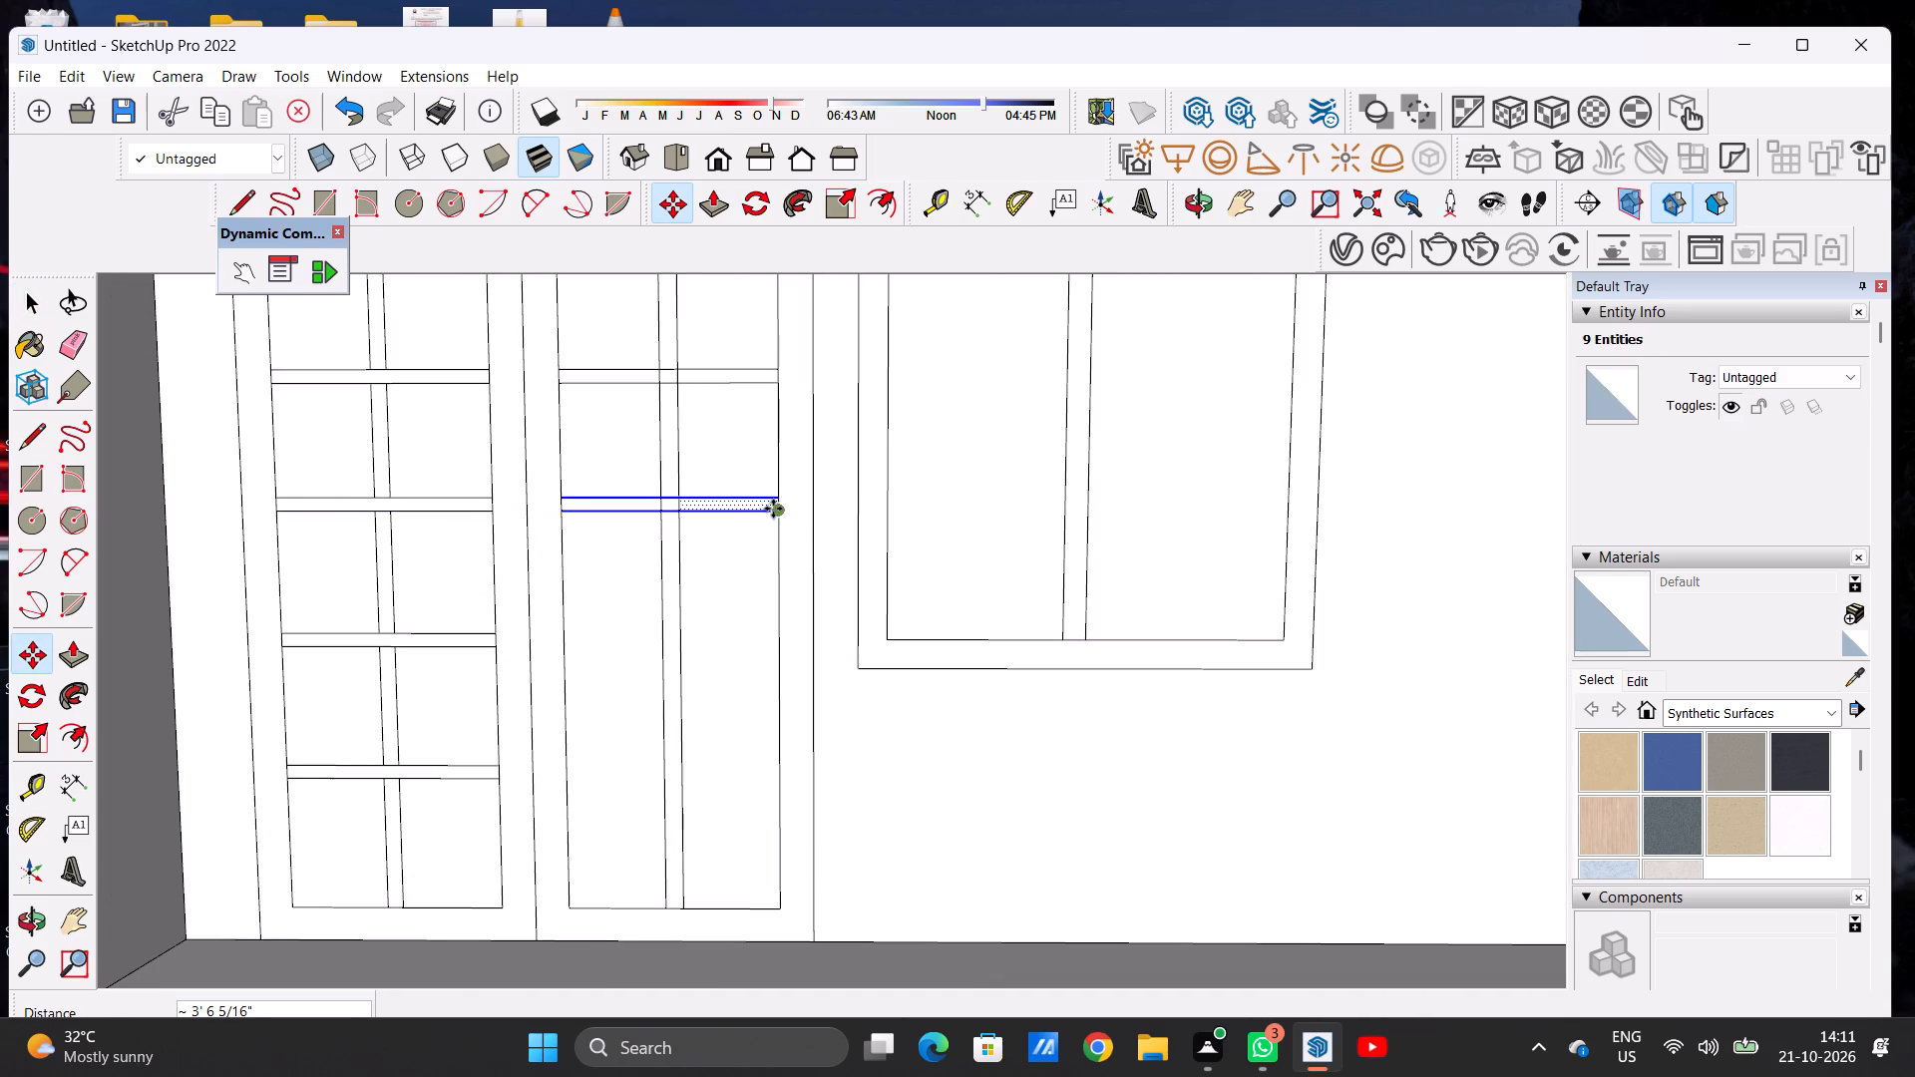
key("space")
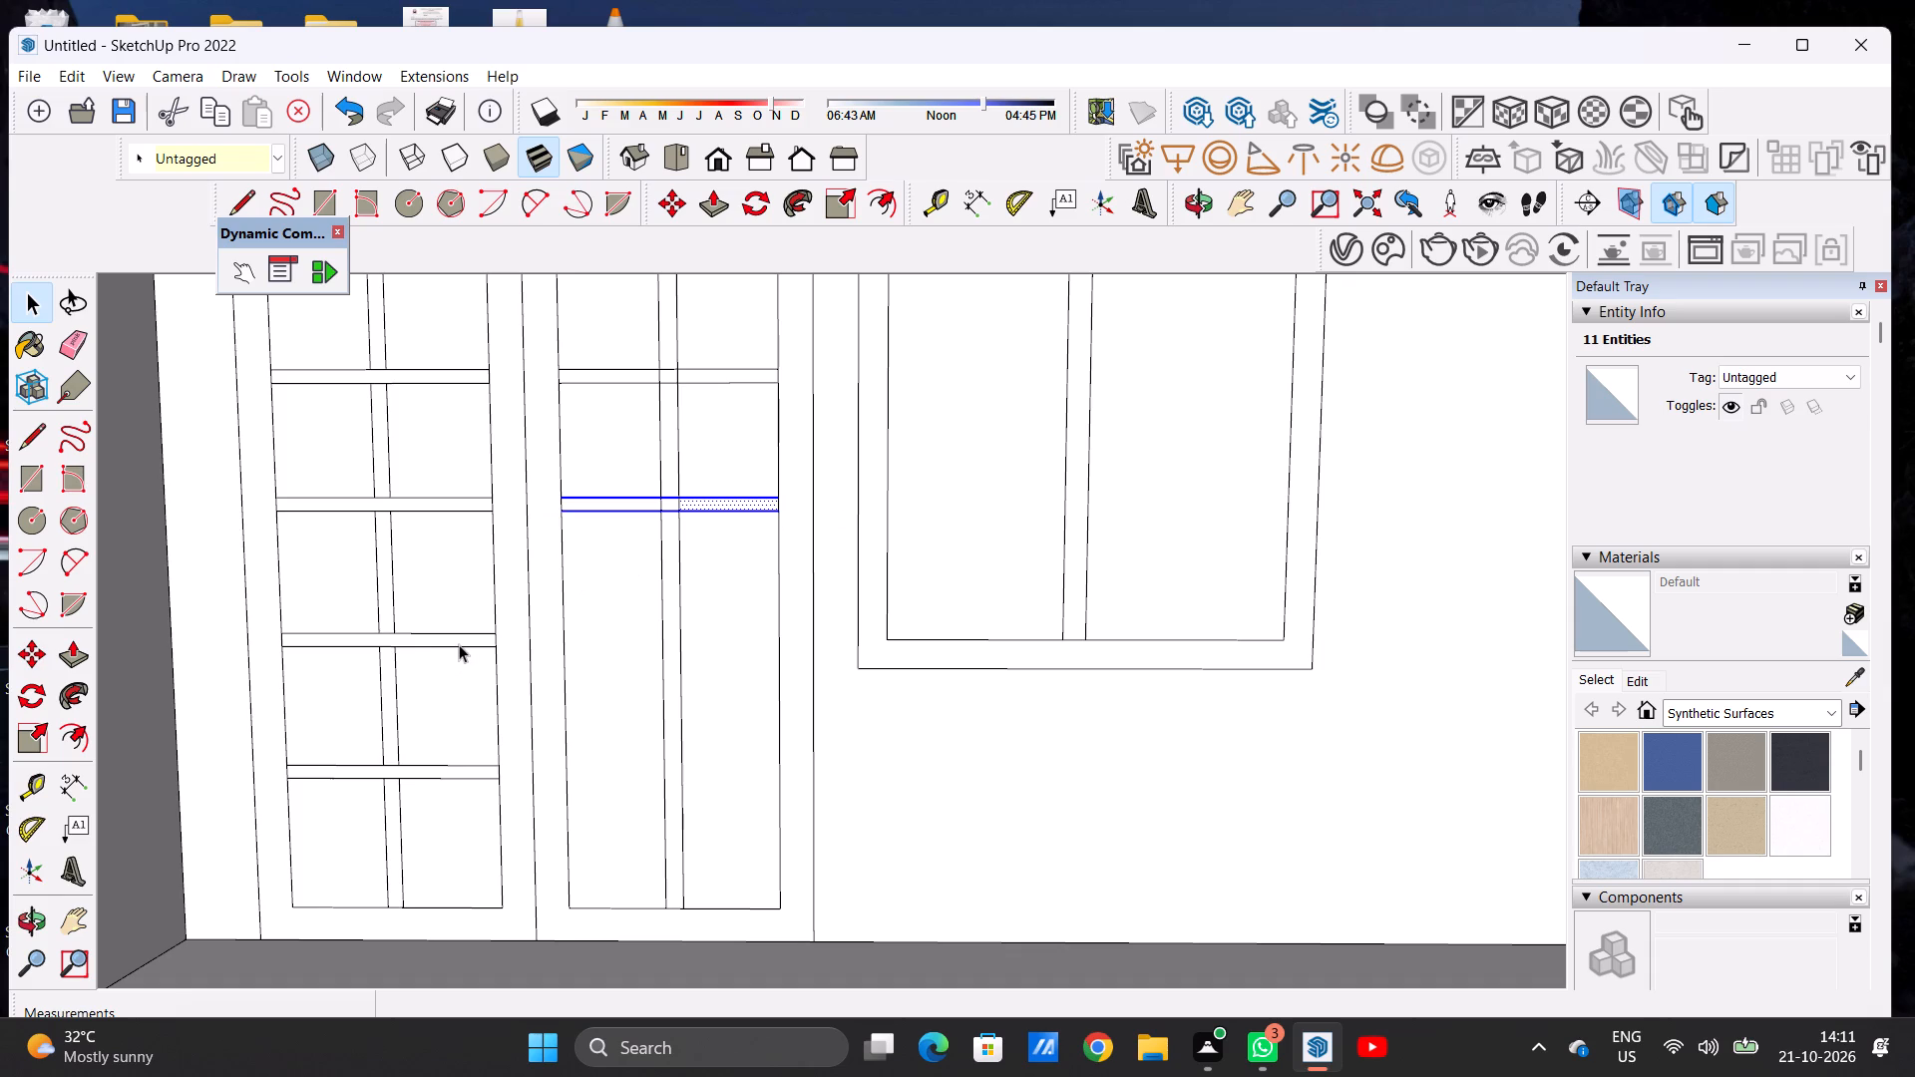
Copy the third crossbar from the top of the left leaf about 3' 6 5/16" across onto the right leaf.
double_click(459, 642)
key("m")
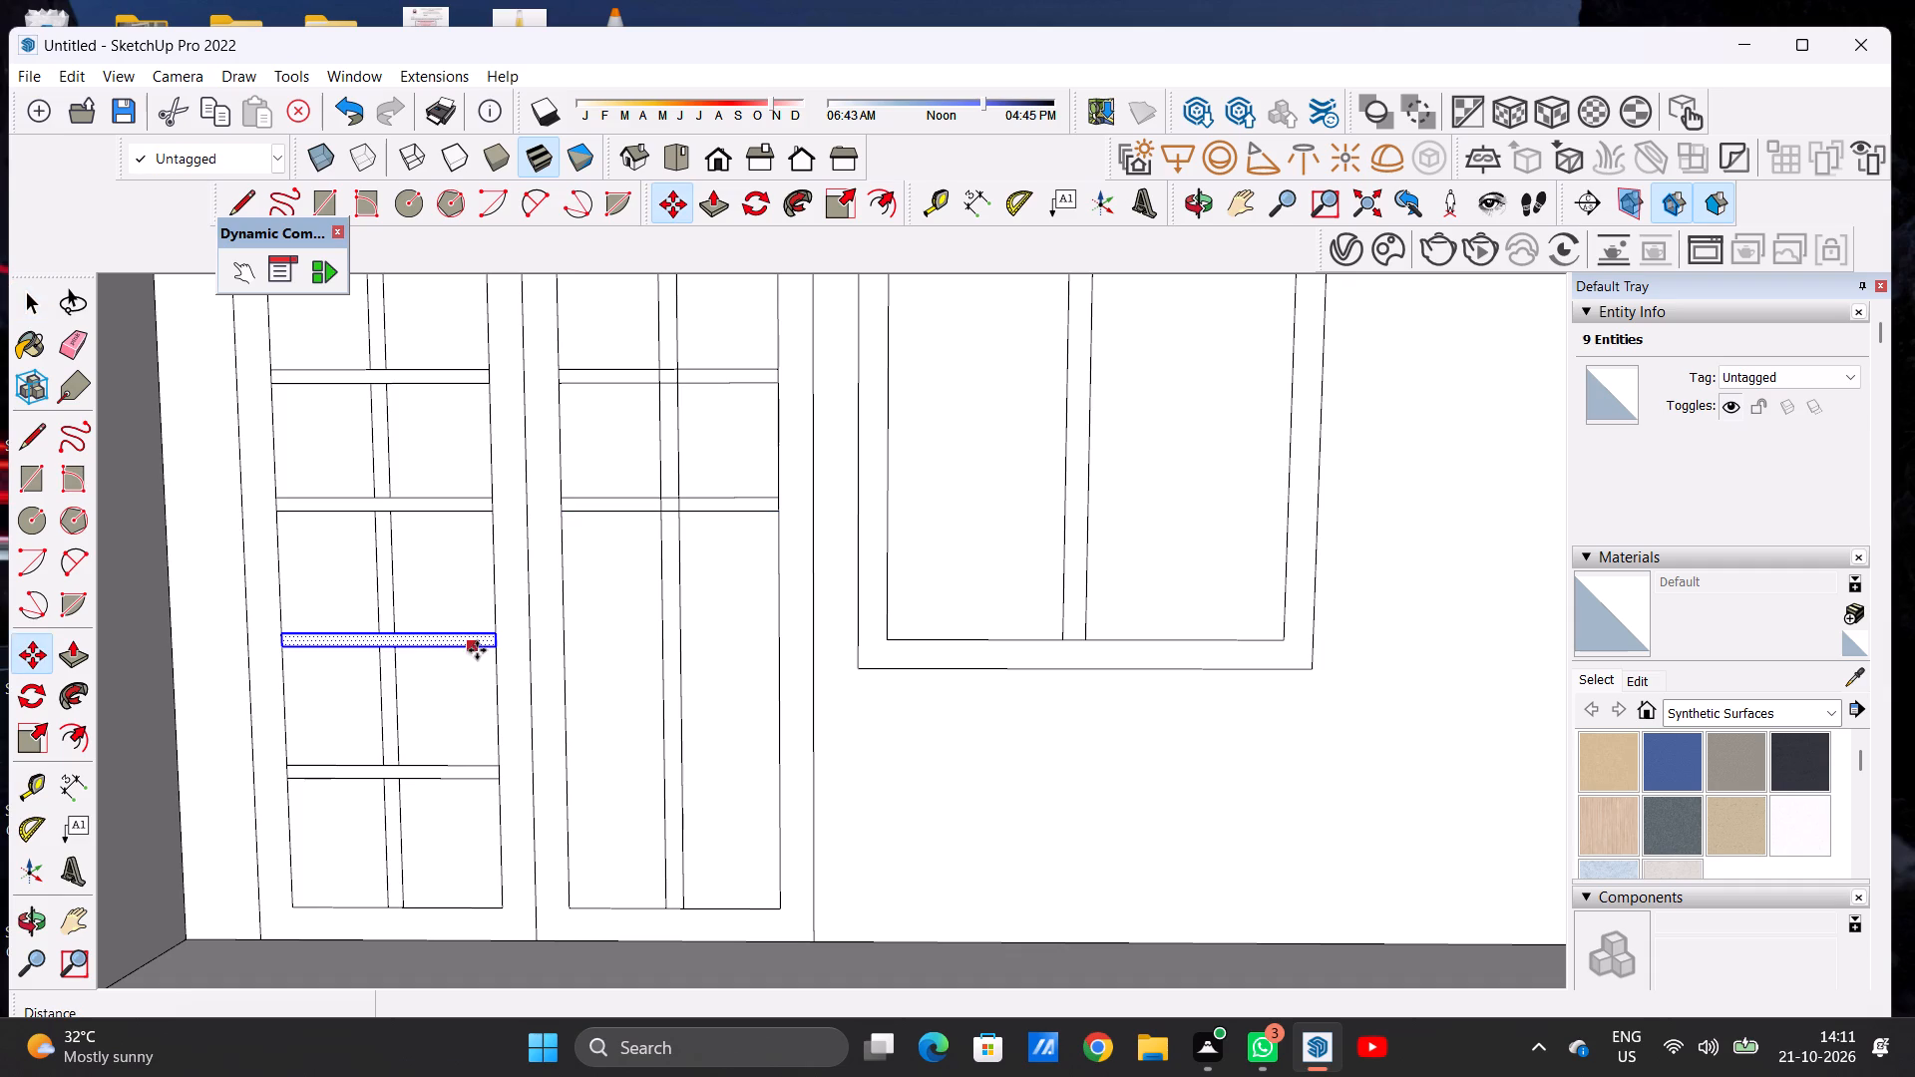
left_click(491, 644)
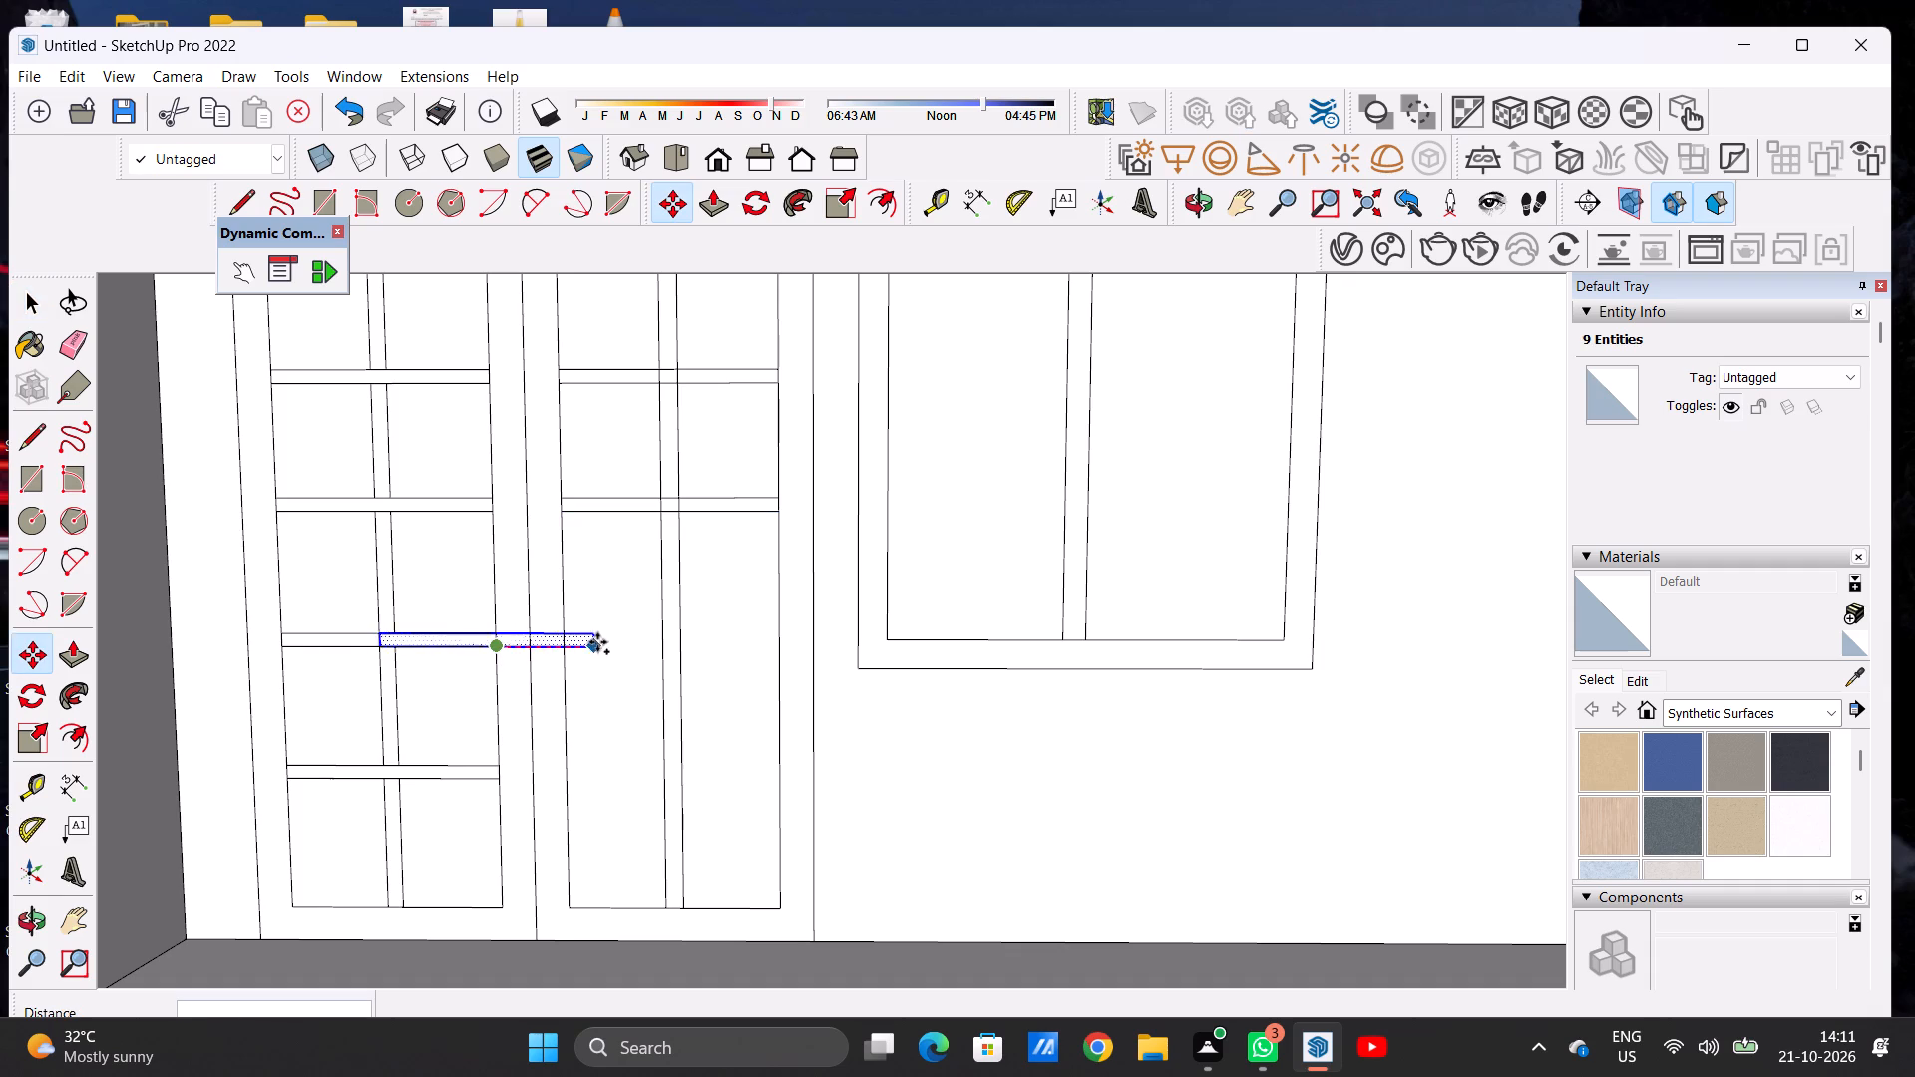
left_click(776, 637)
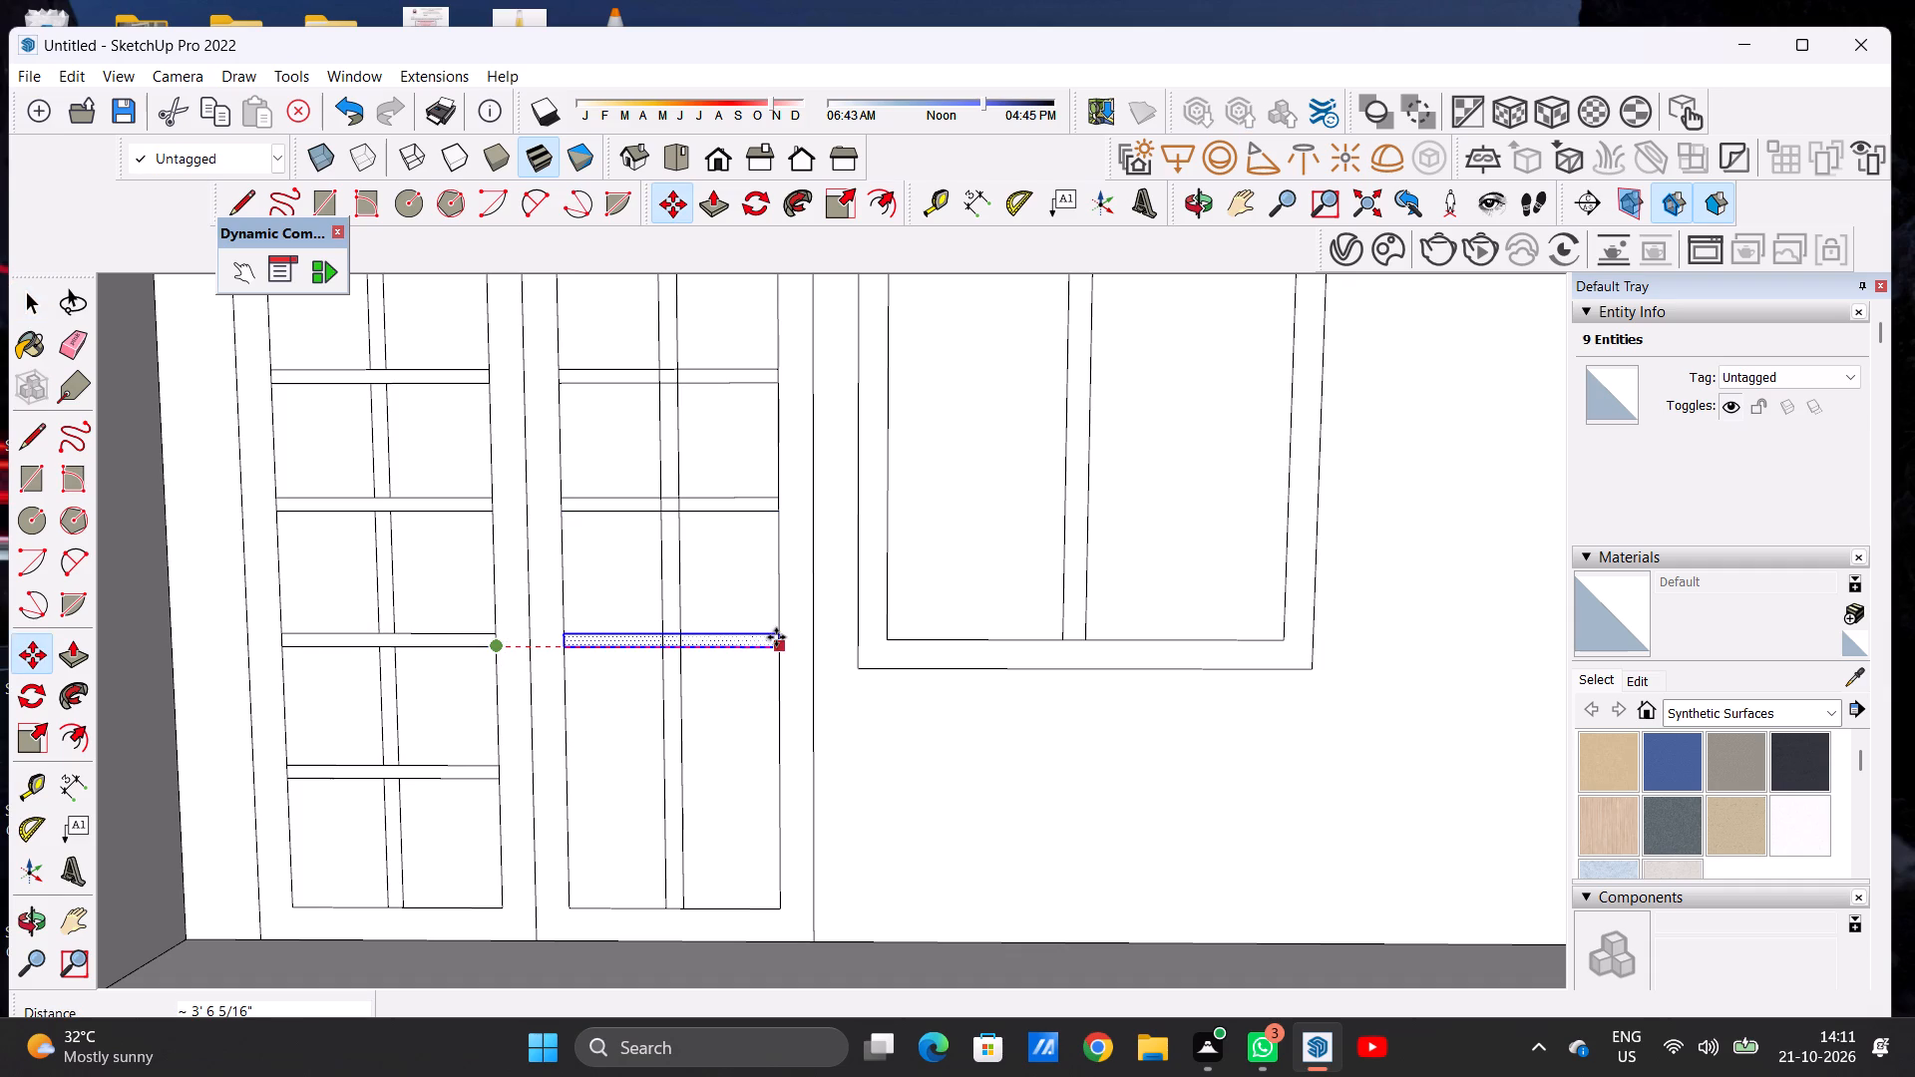
scroll(595, 624, "down", 1)
scroll(595, 624, "up", 1)
scroll(595, 624, "down", 4)
key("space")
scroll(497, 729, "up", 10)
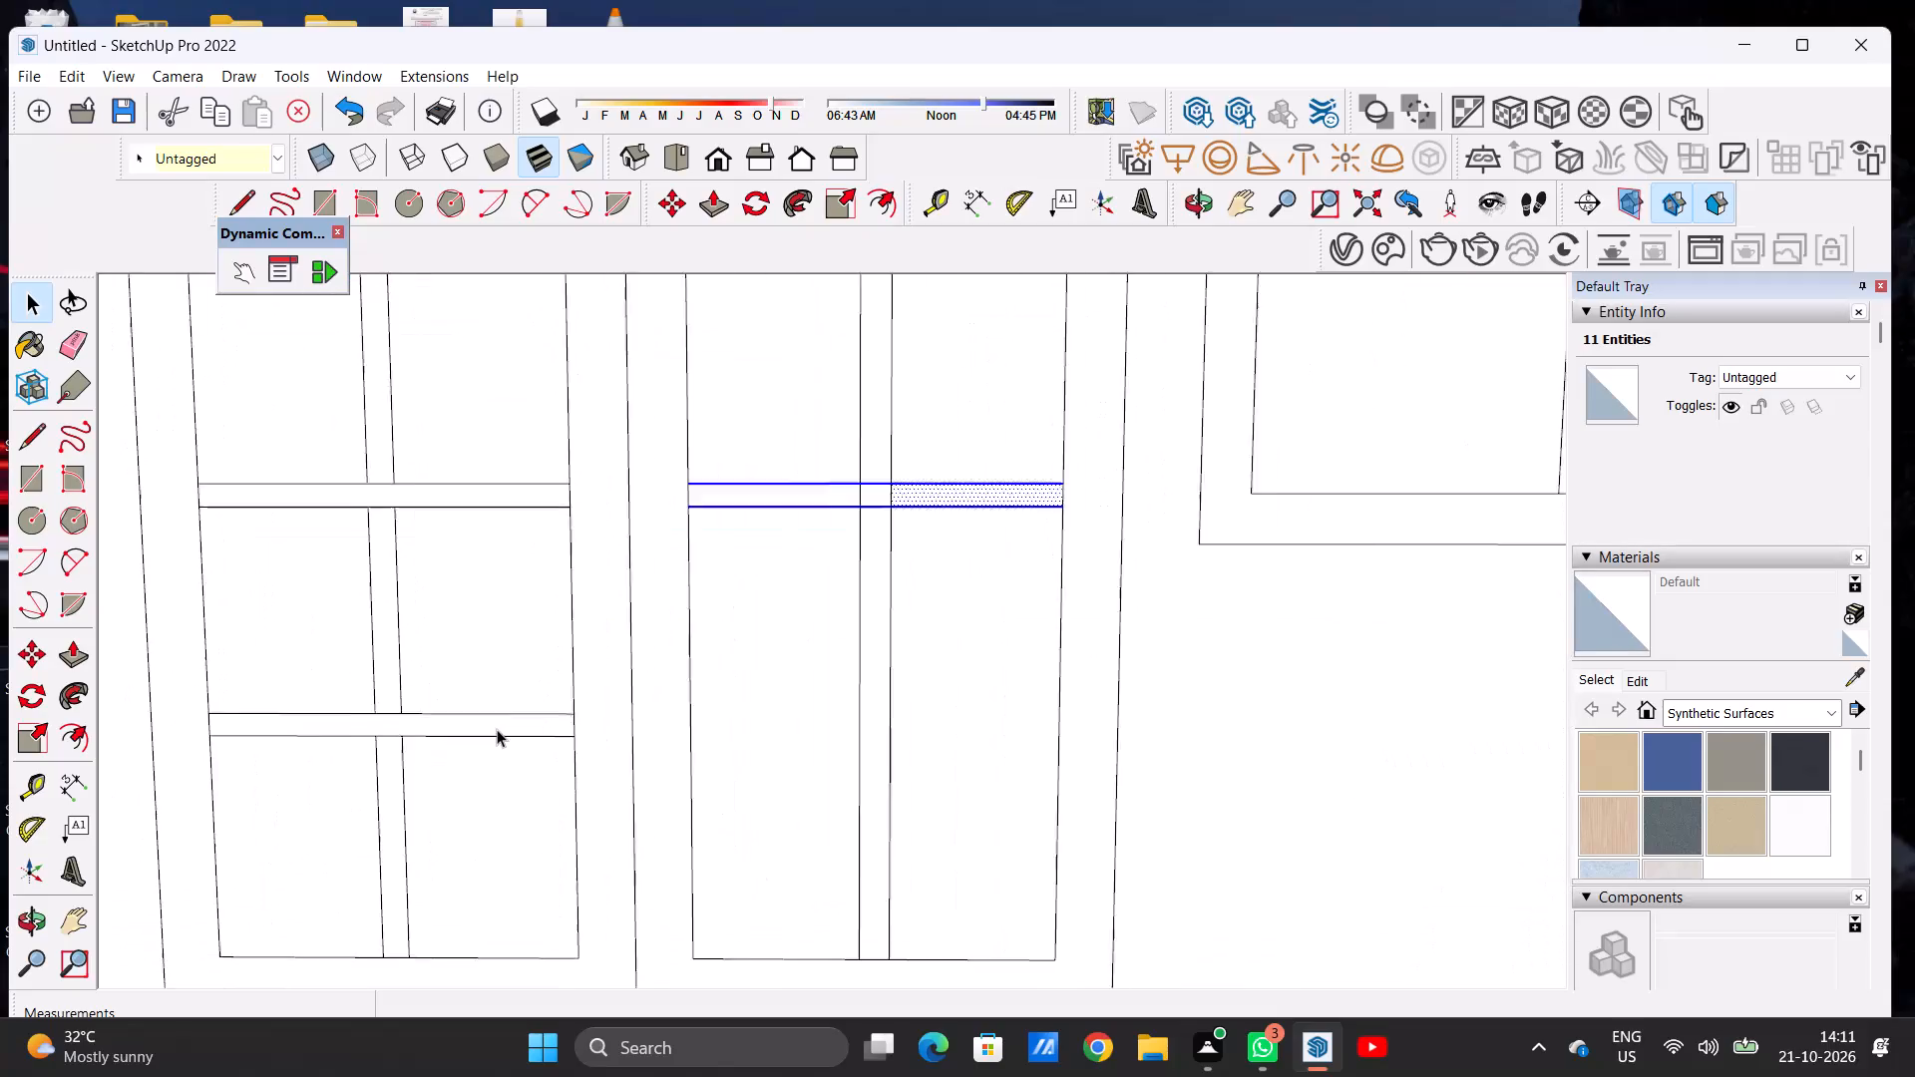
Copy the bottom crossbar of the left door leaf about 3' 6 5/16" across onto the right leaf.
scroll(497, 729, "up", 1)
double_click(497, 729)
key("m")
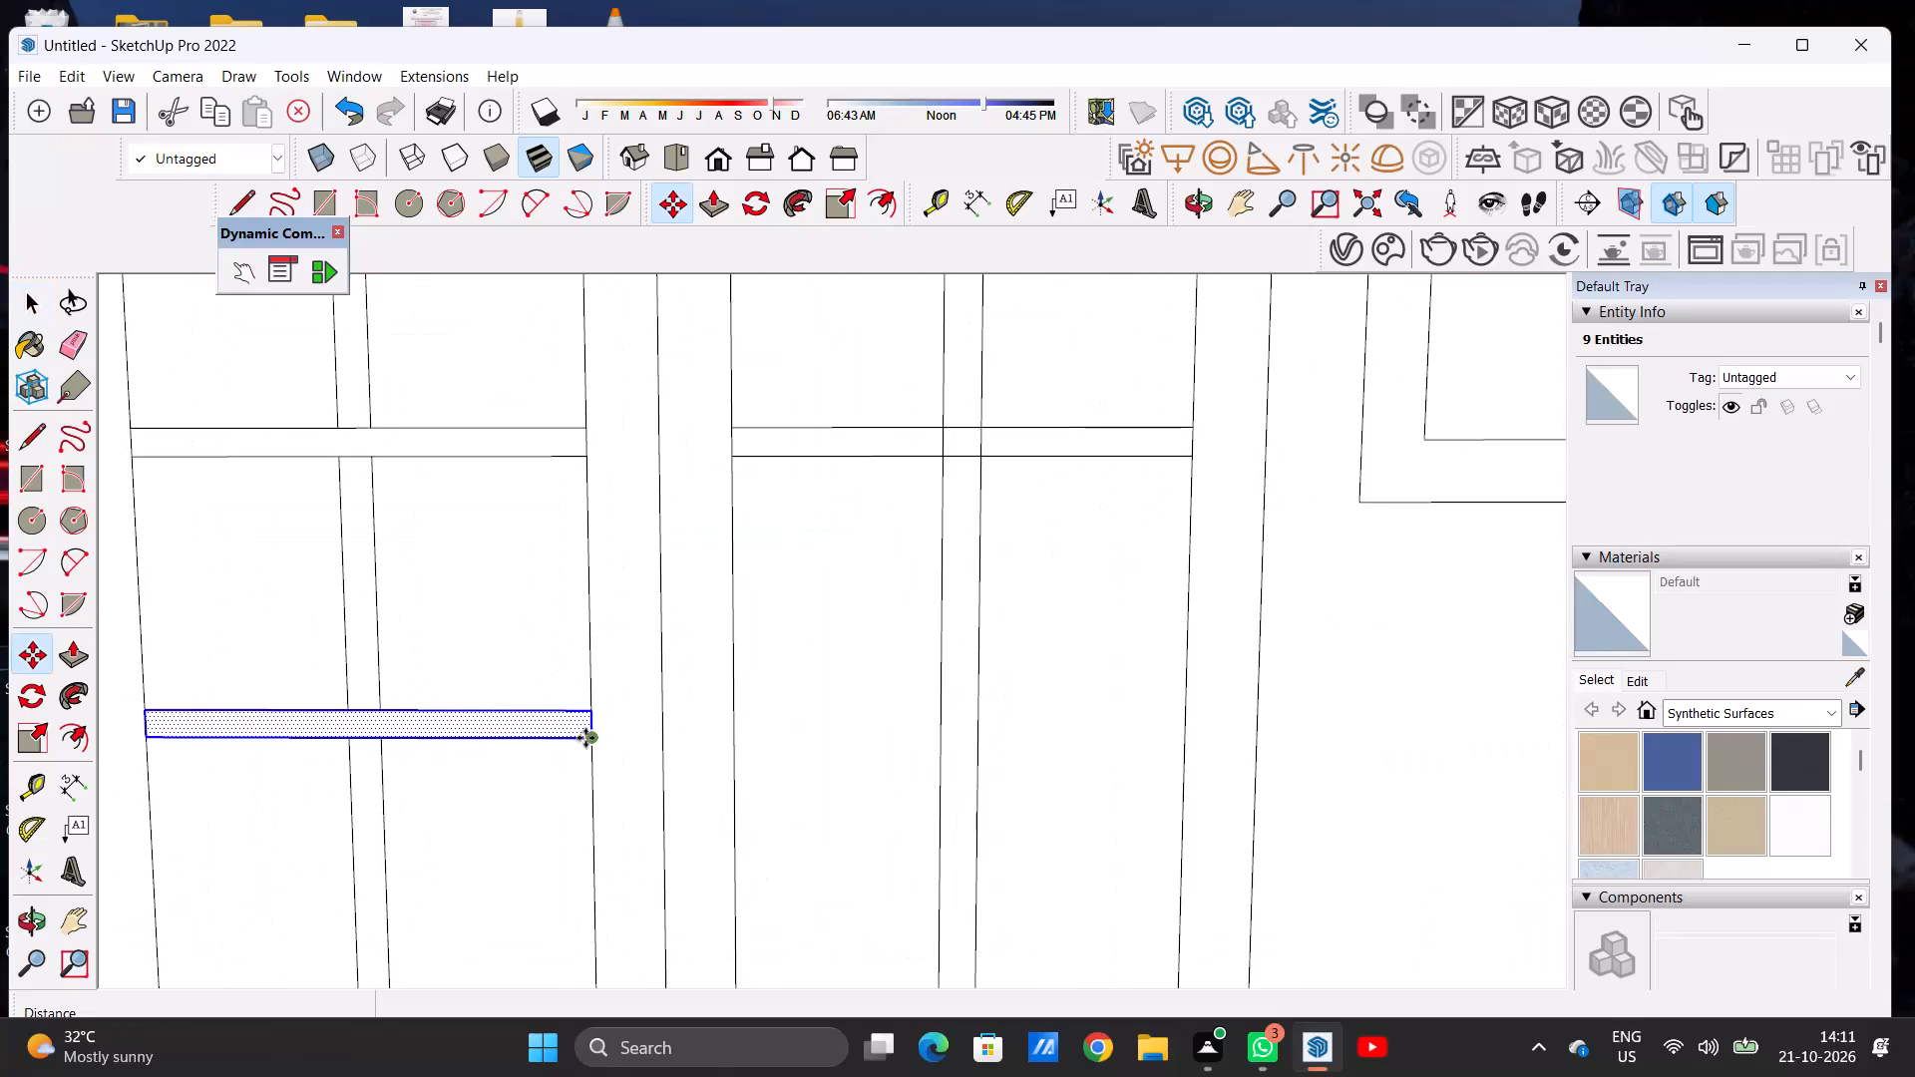
left_click(588, 735)
scroll(800, 735, "down", 5)
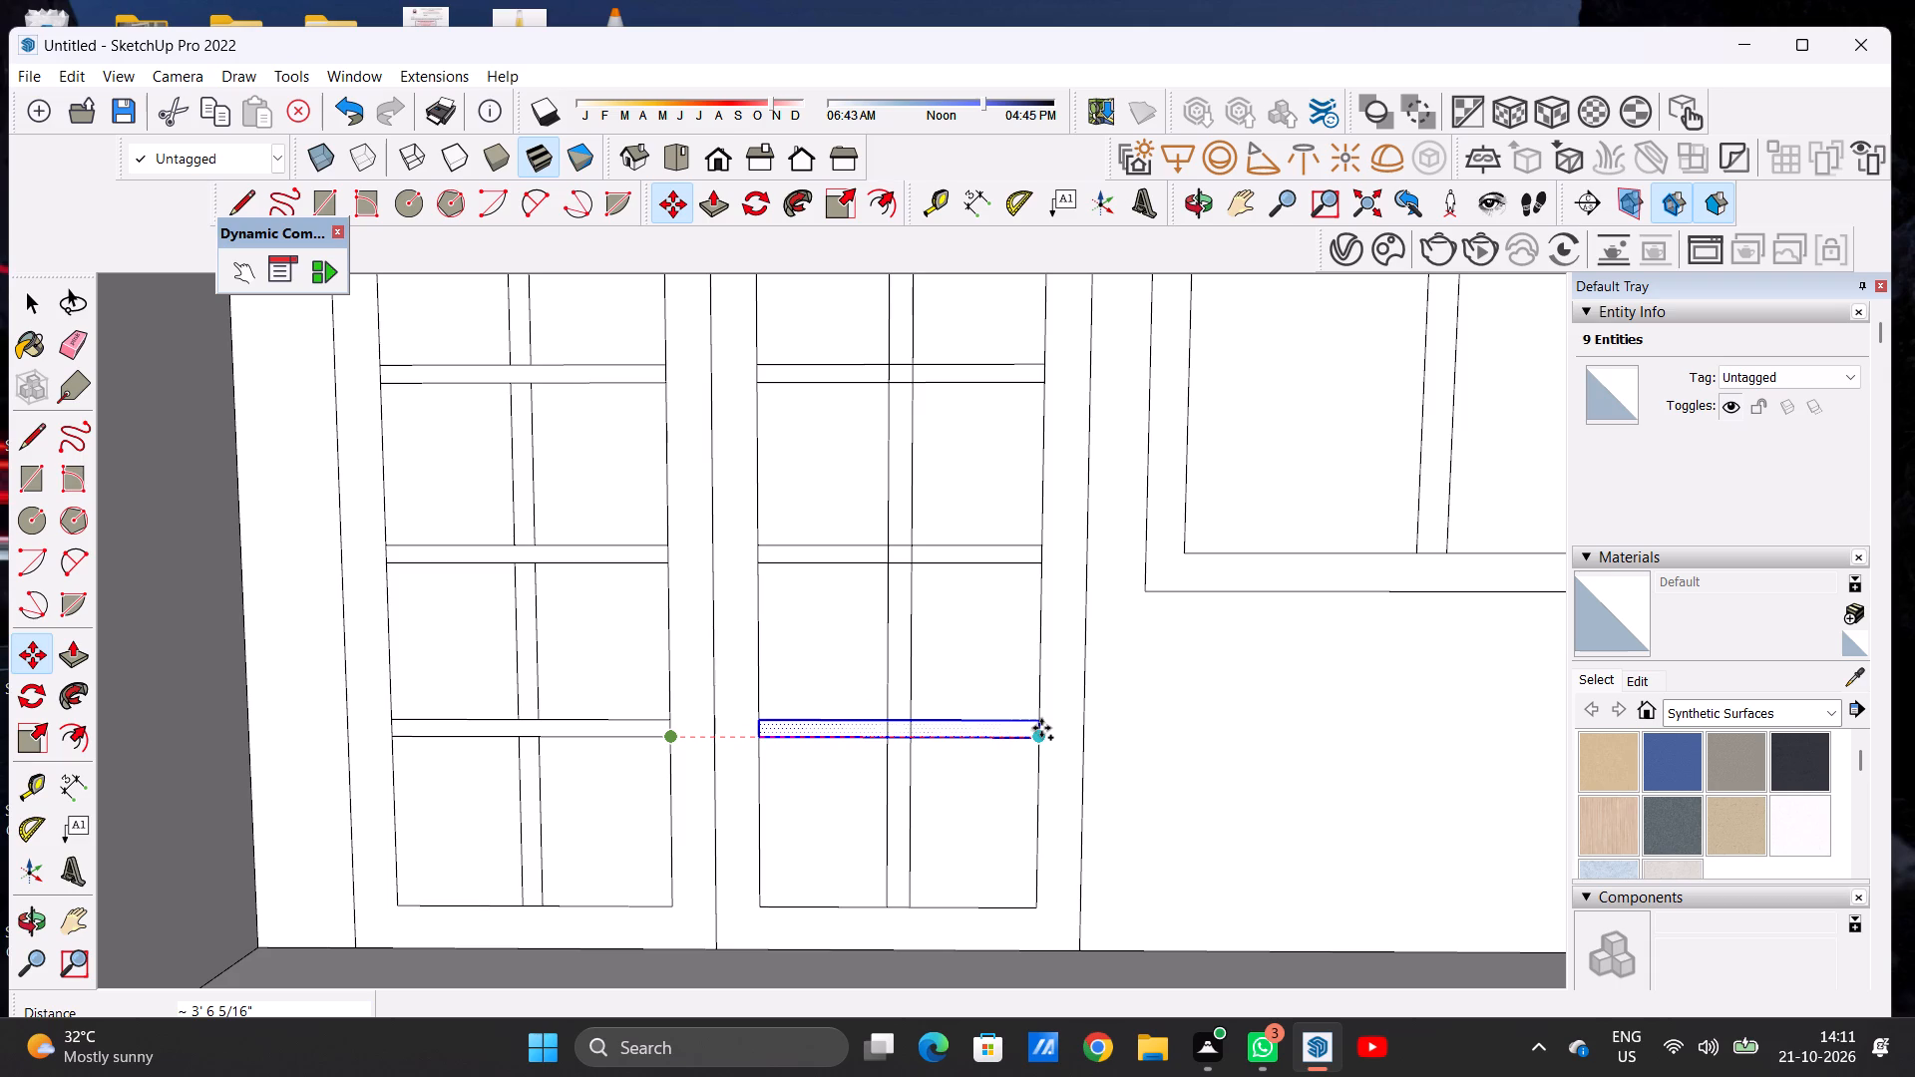
left_click(1037, 731)
key("space")
scroll(639, 738, "down", 3)
scroll(638, 738, "up", 1)
scroll(638, 738, "down", 1)
scroll(636, 738, "up", 1)
scroll(636, 738, "down", 3)
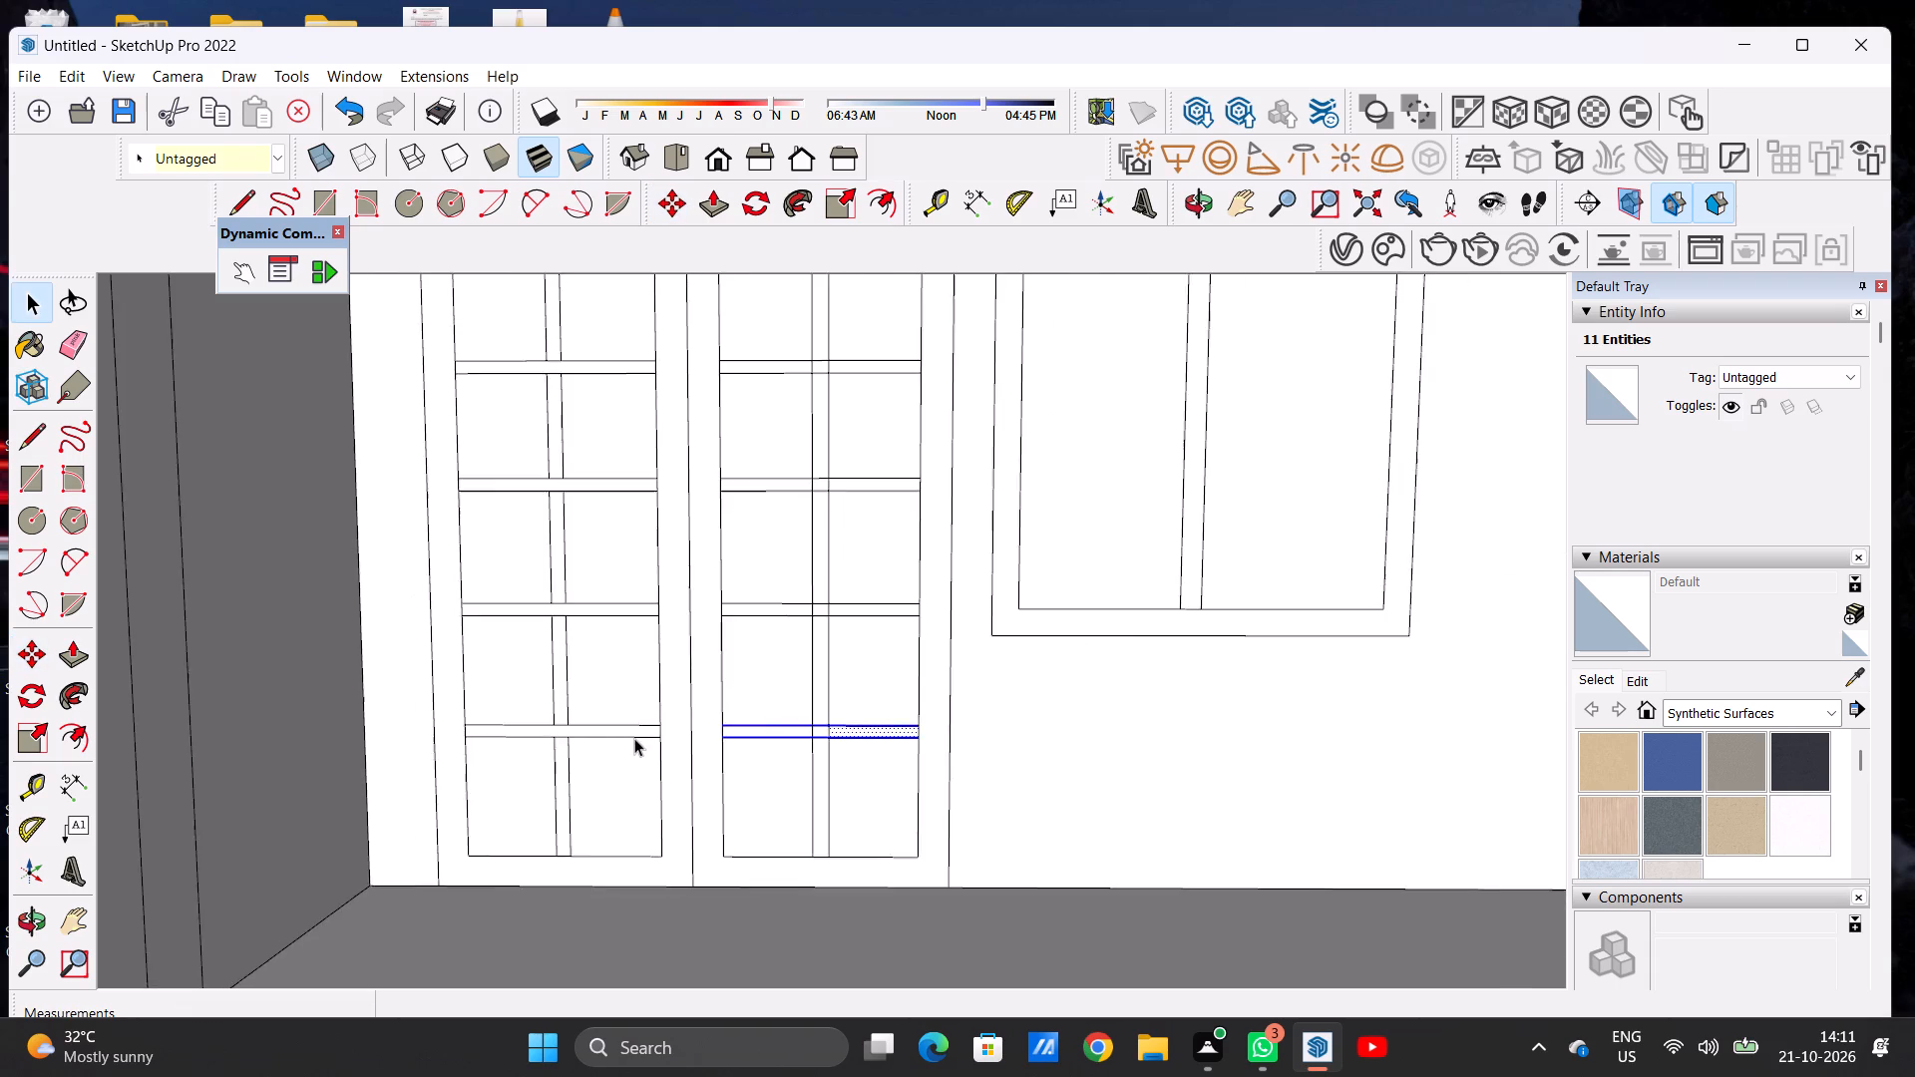
scroll(634, 738, "down", 6)
left_click(757, 402)
Erase the mullion line segments crossing the two upper crossbars of the right door leaf.
scroll(734, 567, "up", 3)
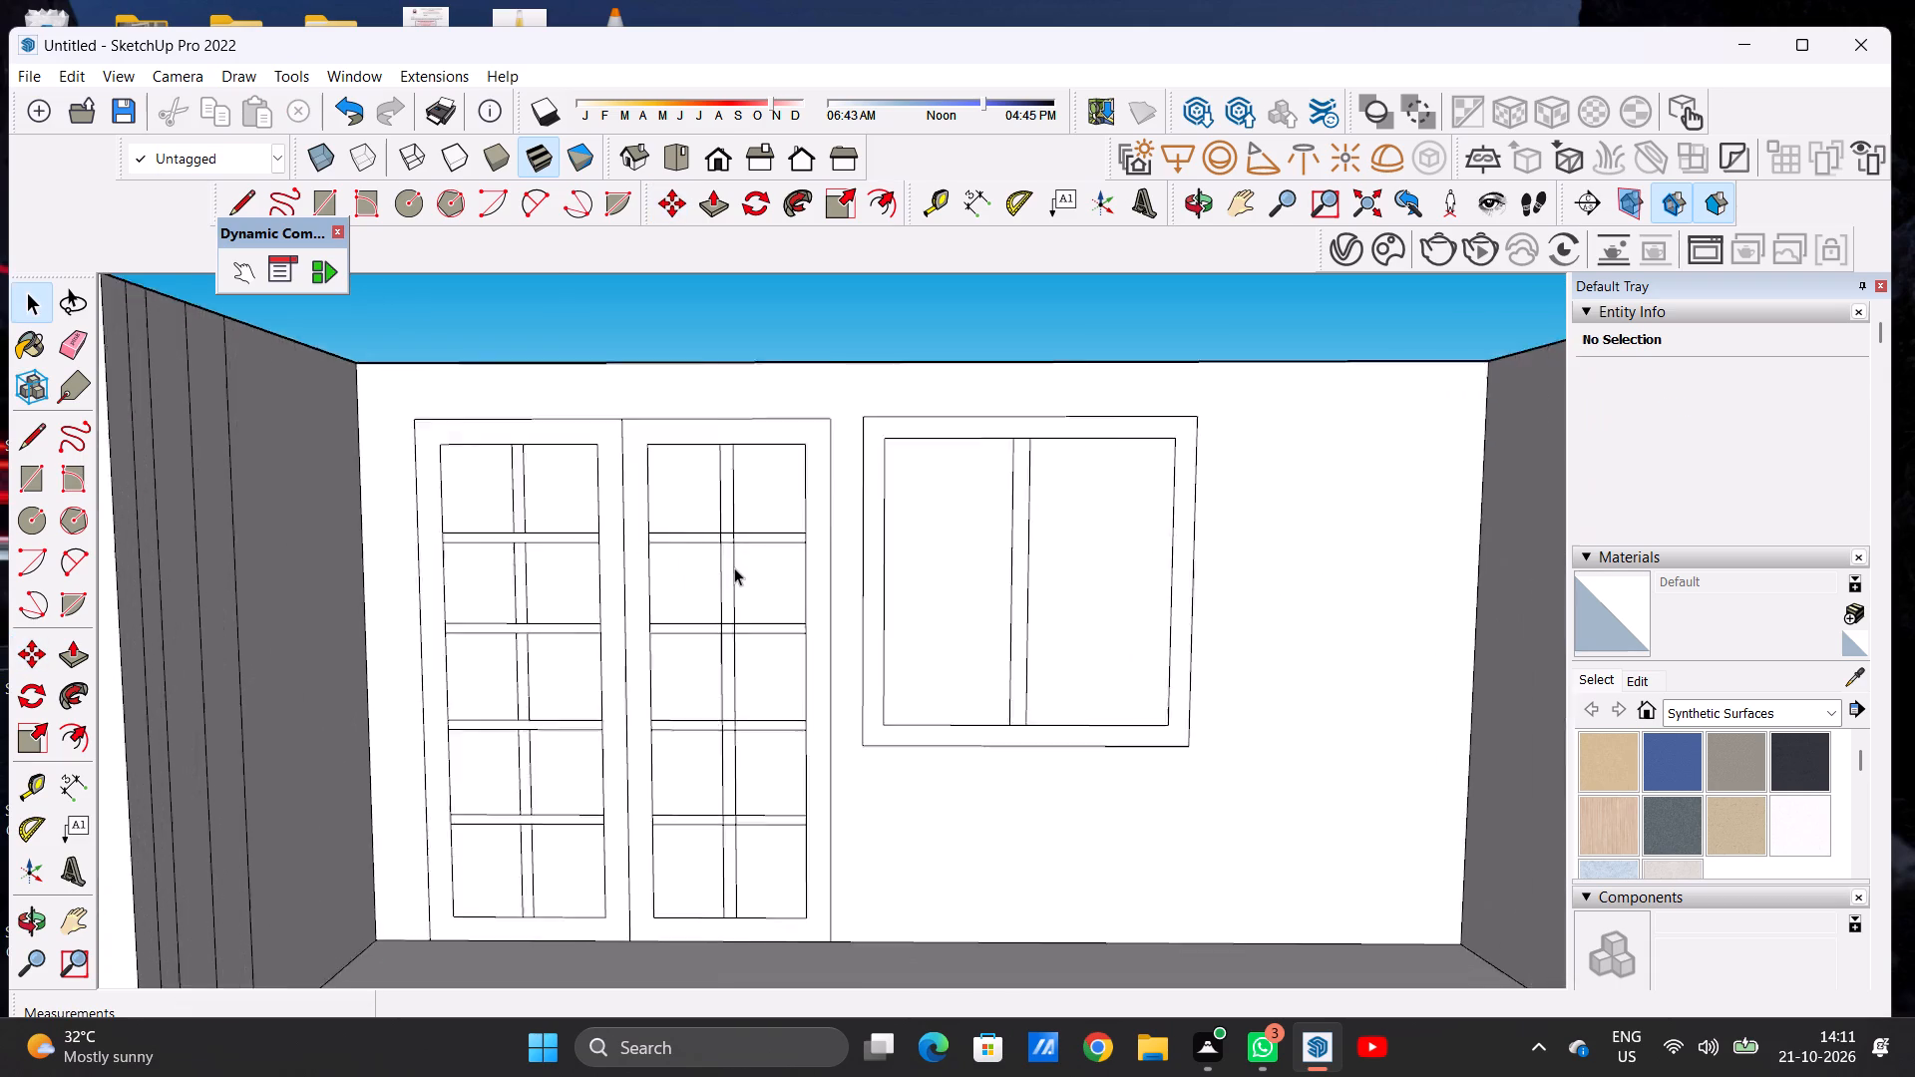
scroll(734, 567, "up", 5)
key("e")
scroll(723, 548, "up", 9)
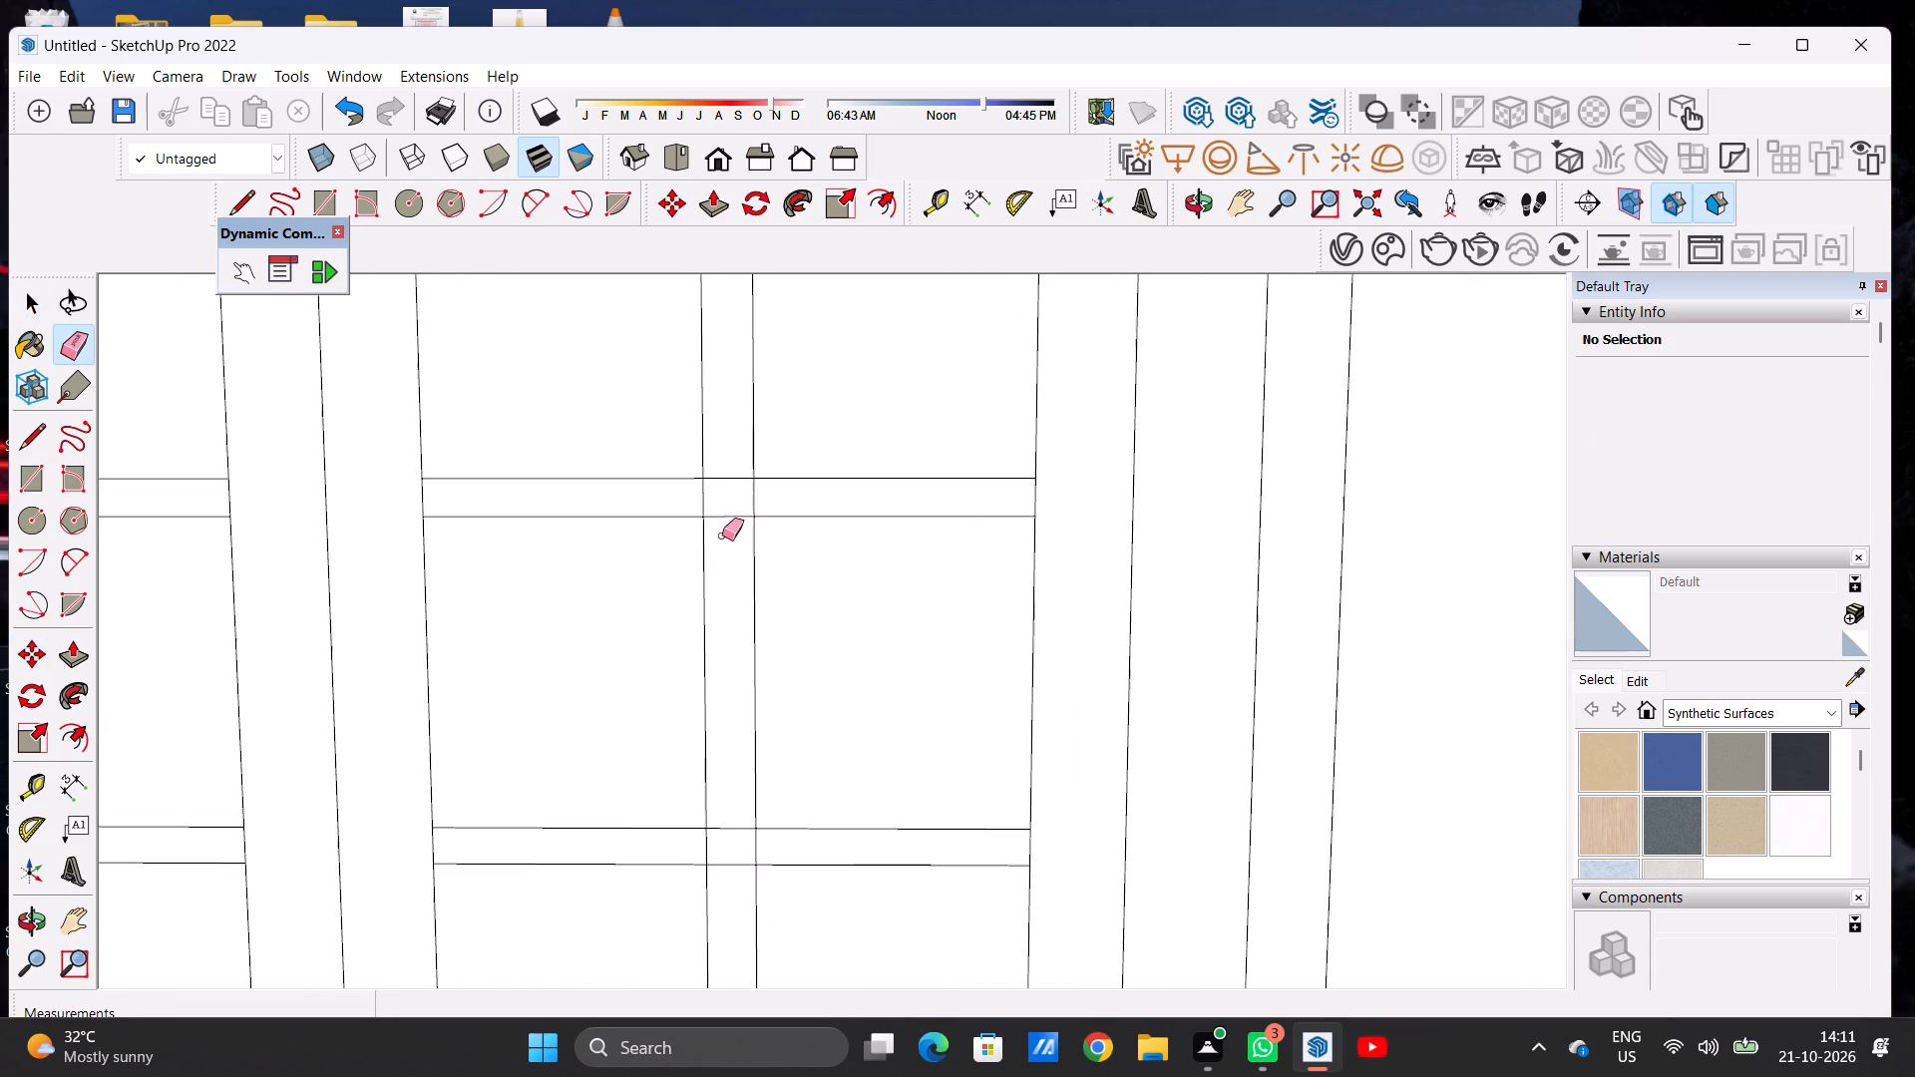
left_click(701, 506)
left_click(754, 500)
scroll(712, 516, "down", 5)
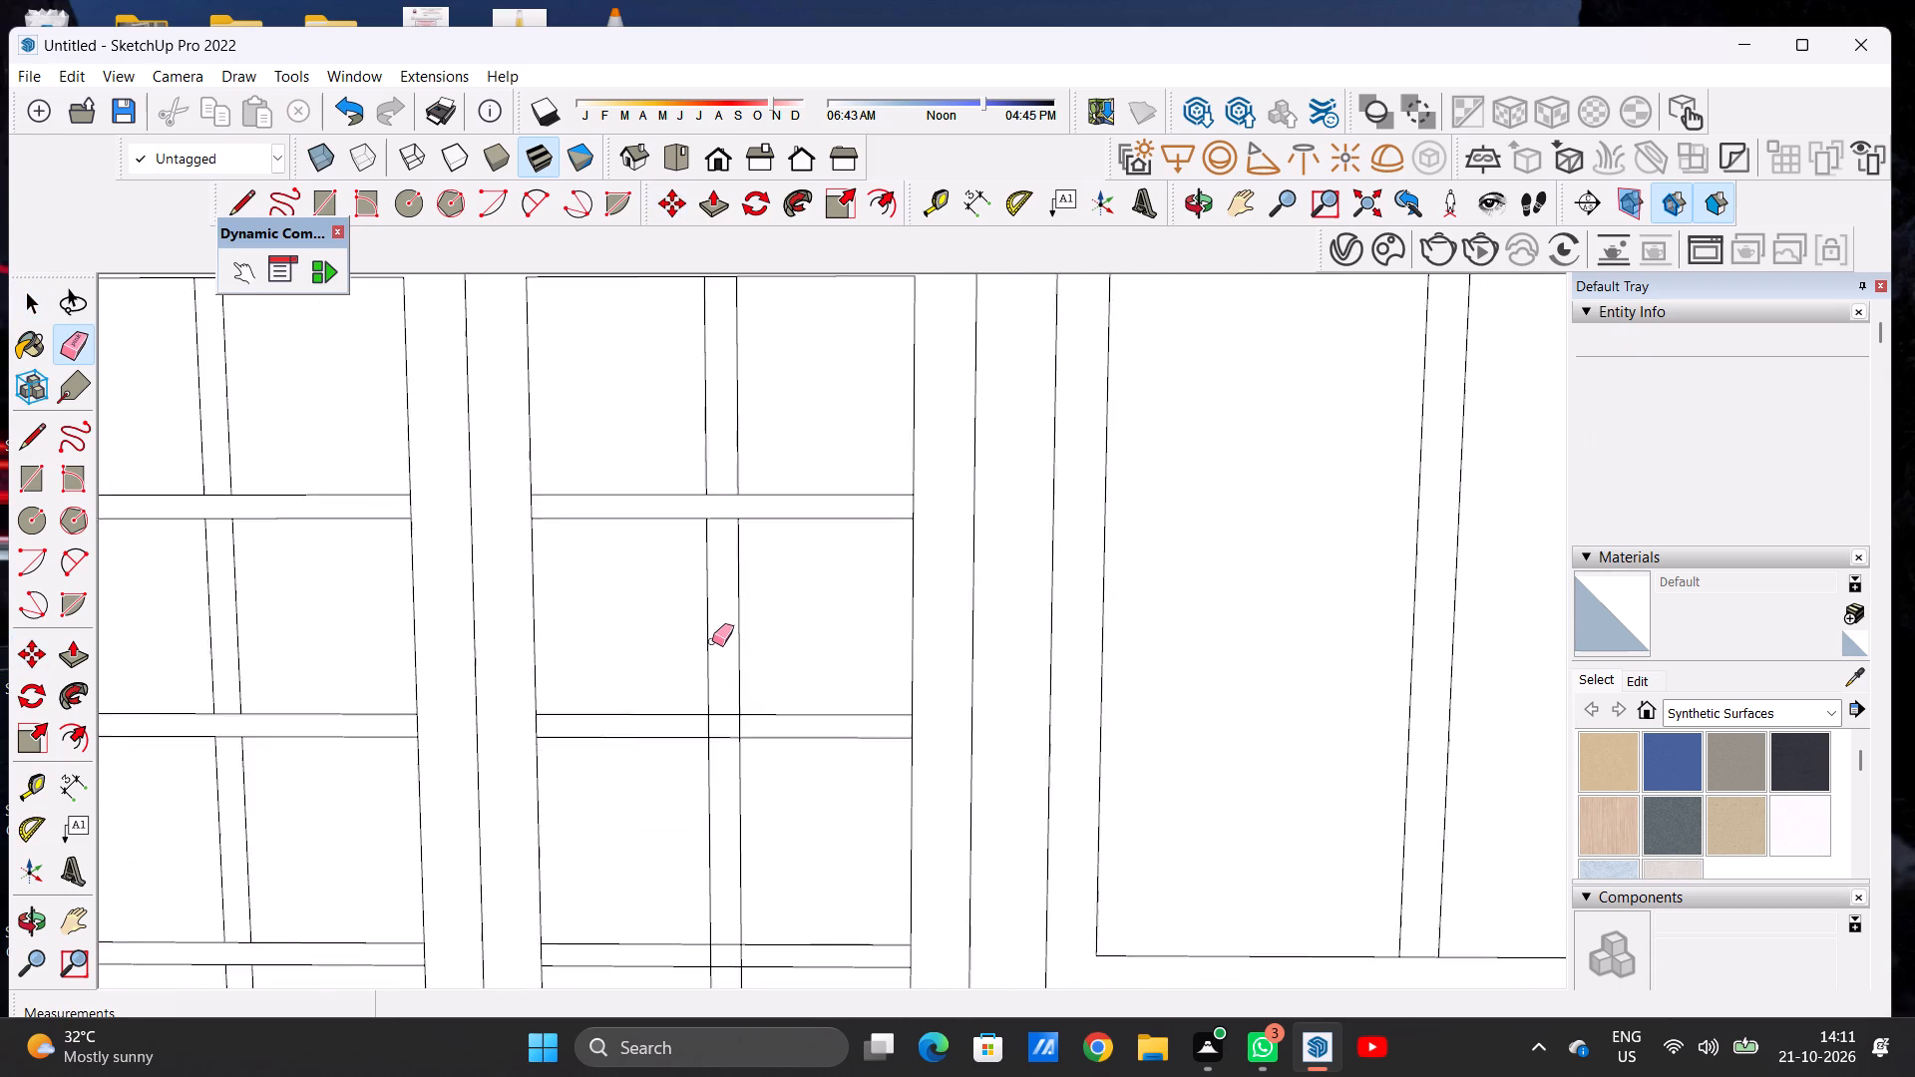
scroll(712, 675, "up", 8)
left_click_drag(700, 758, 718, 752)
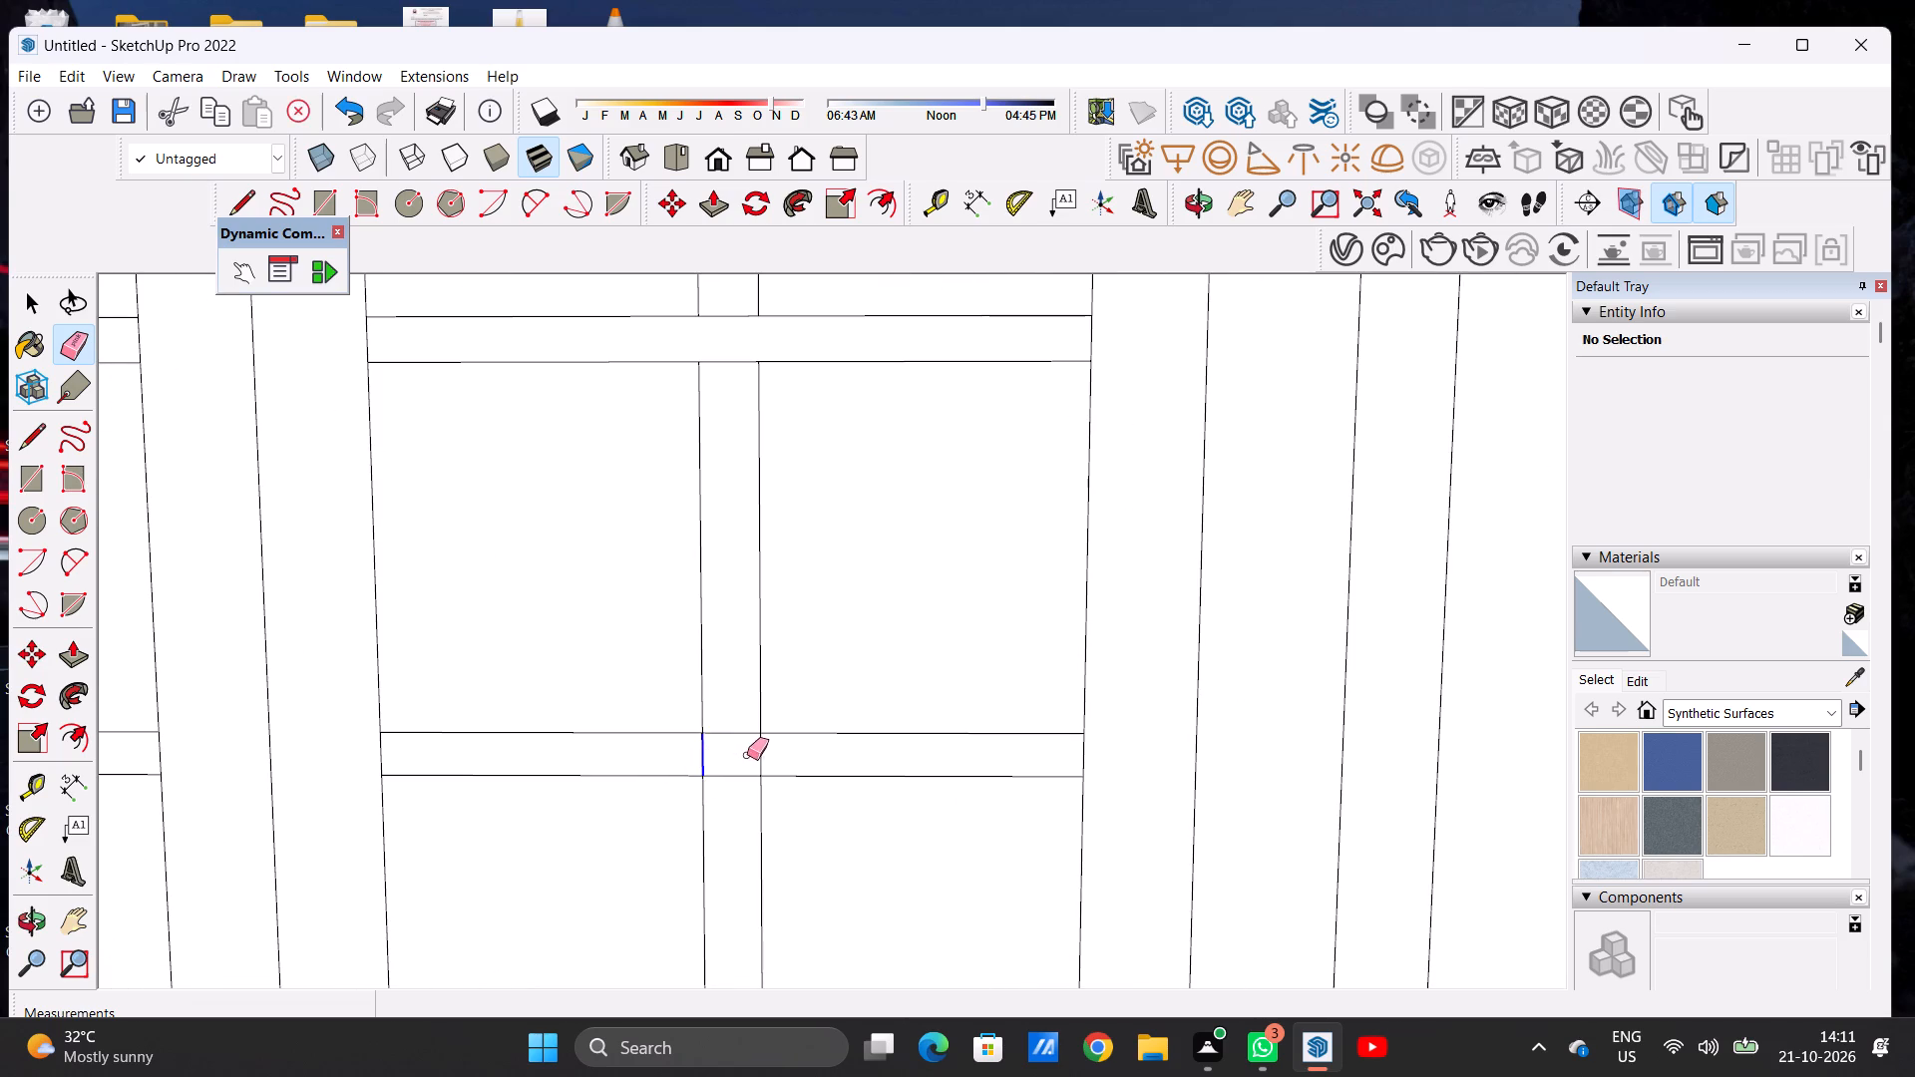
left_click_drag(747, 755, 770, 750)
scroll(681, 573, "down", 15)
scroll(717, 788, "up", 8)
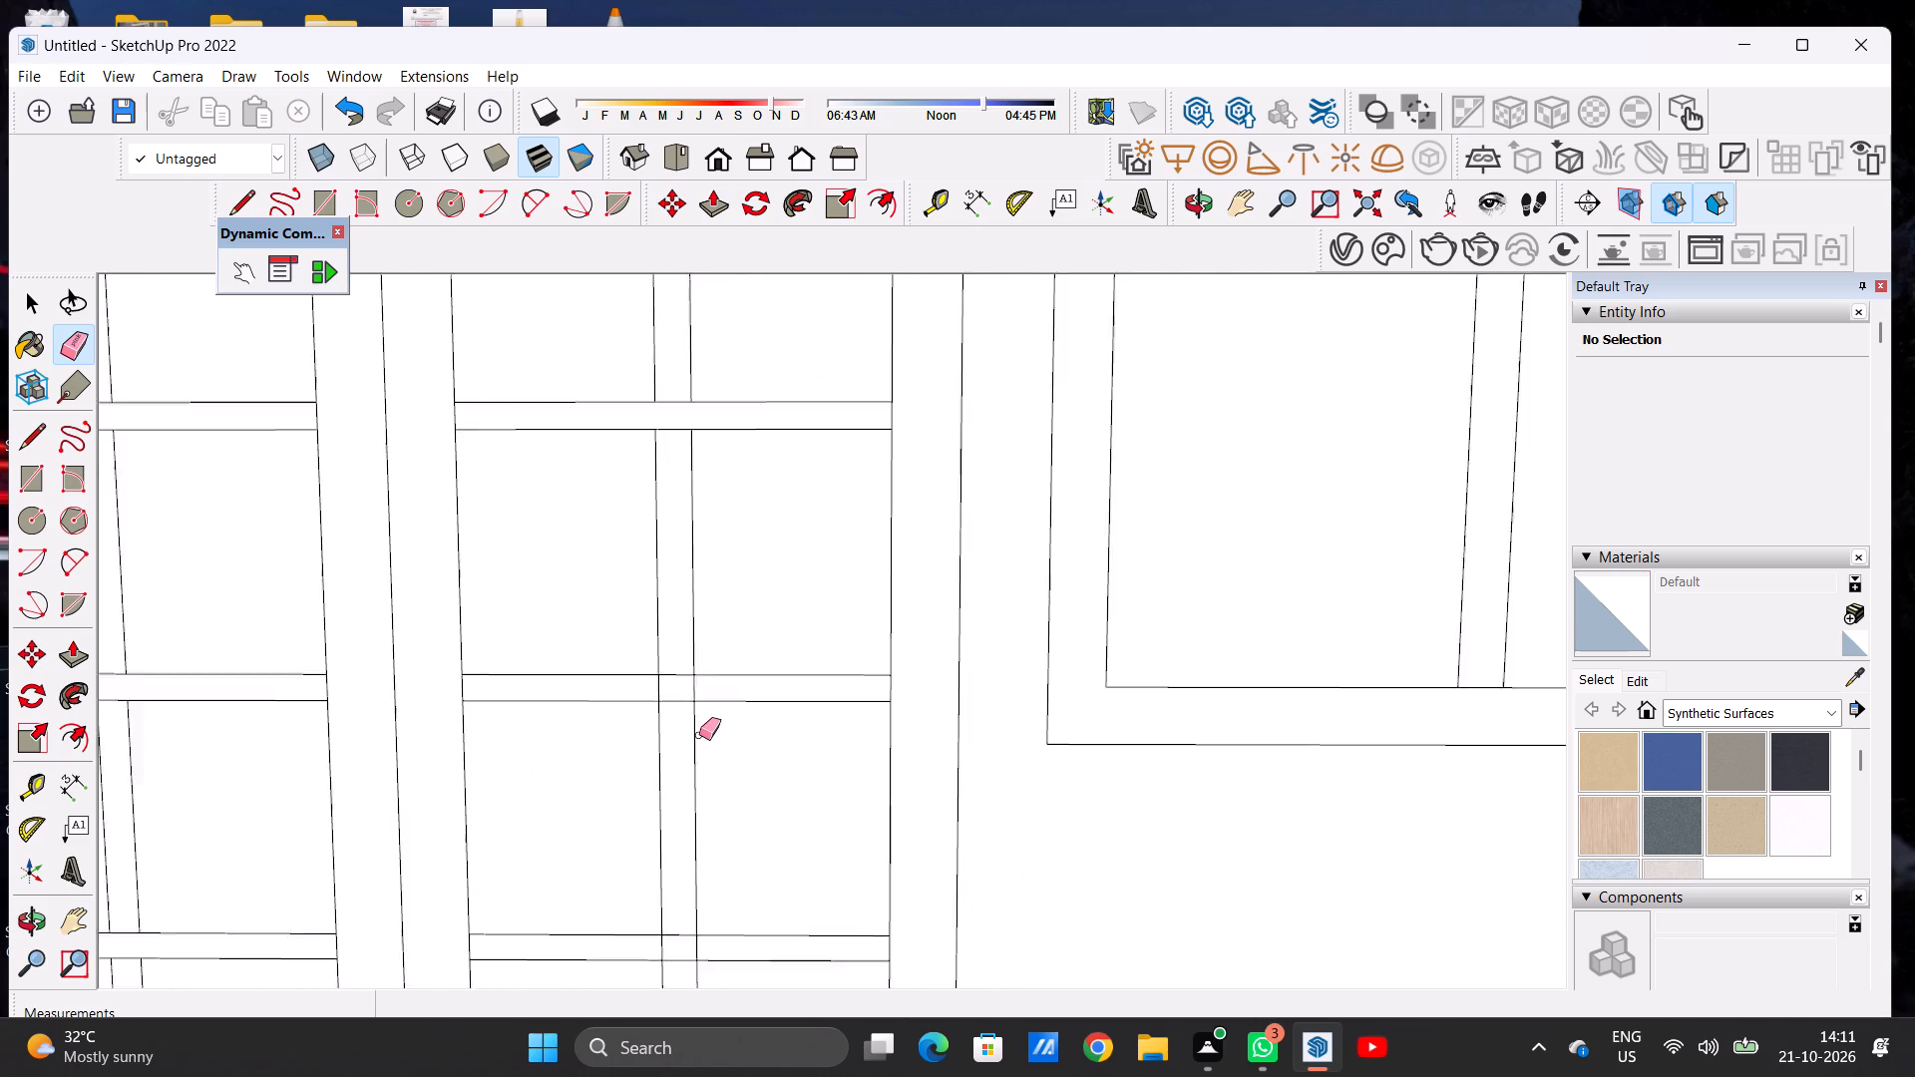
Erase the mullion line segments crossing the two lower crossbars of the right door leaf.
scroll(699, 735, "up", 13)
left_click_drag(568, 606, 599, 600)
left_click_drag(706, 595, 696, 601)
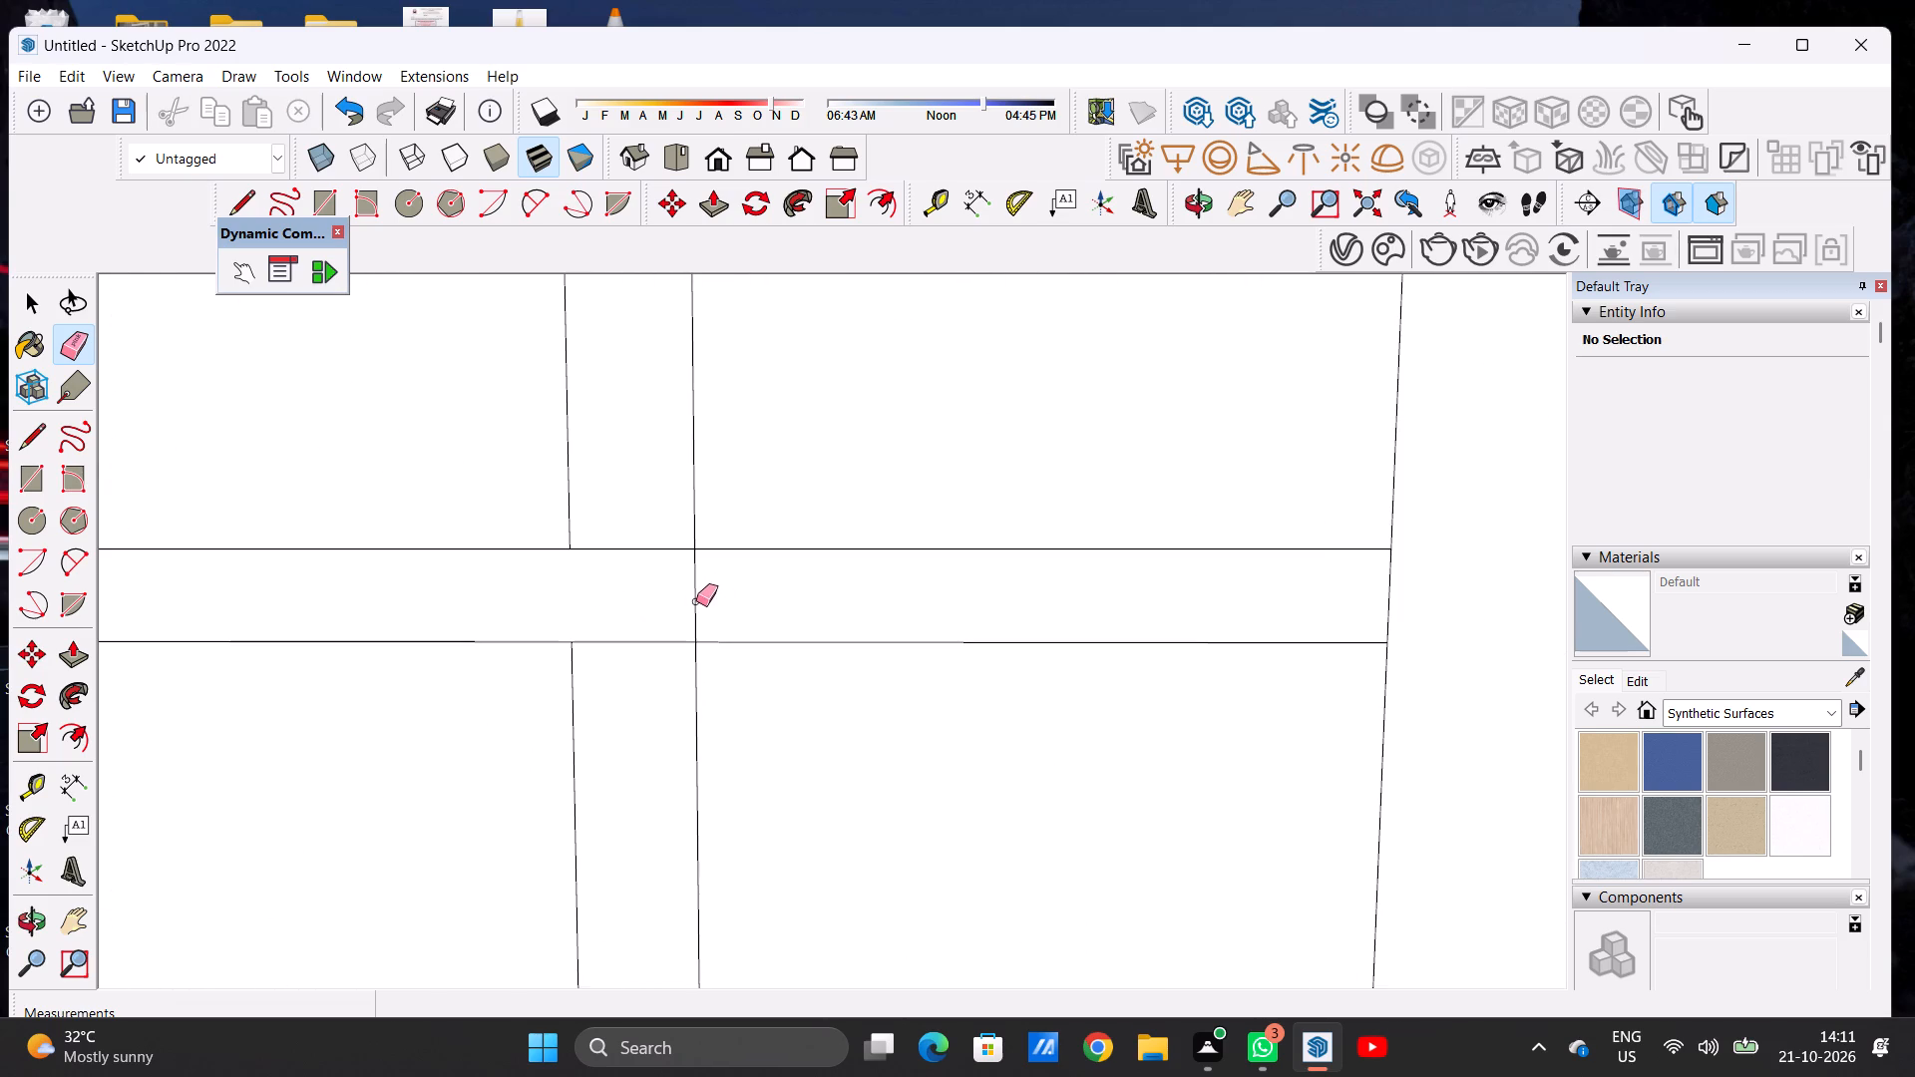
left_click_drag(696, 601, 688, 604)
scroll(593, 573, "down", 20)
scroll(593, 573, "down", 1)
scroll(629, 744, "up", 2)
scroll(631, 747, "down", 1)
scroll(631, 747, "up", 2)
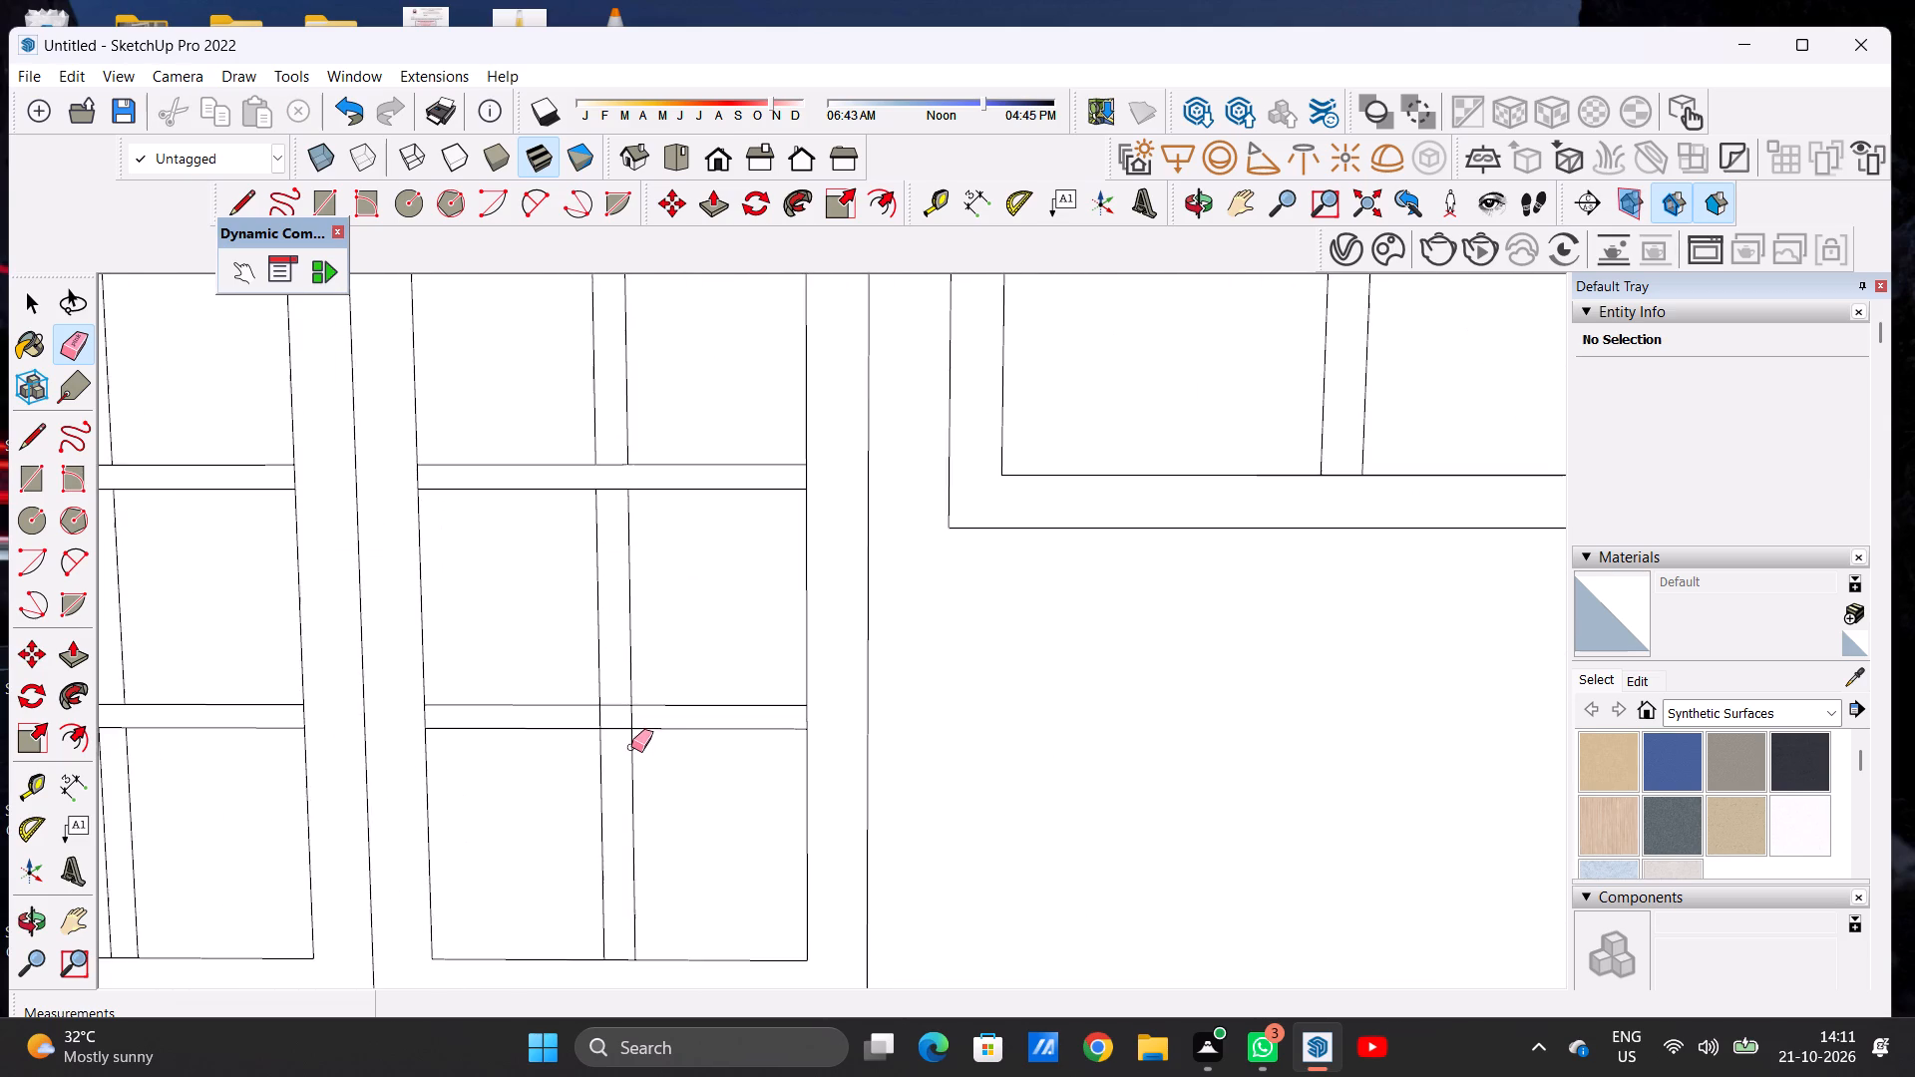
scroll(631, 747, "down", 1)
scroll(631, 747, "up", 15)
left_click_drag(502, 648, 526, 650)
left_click_drag(641, 647, 643, 647)
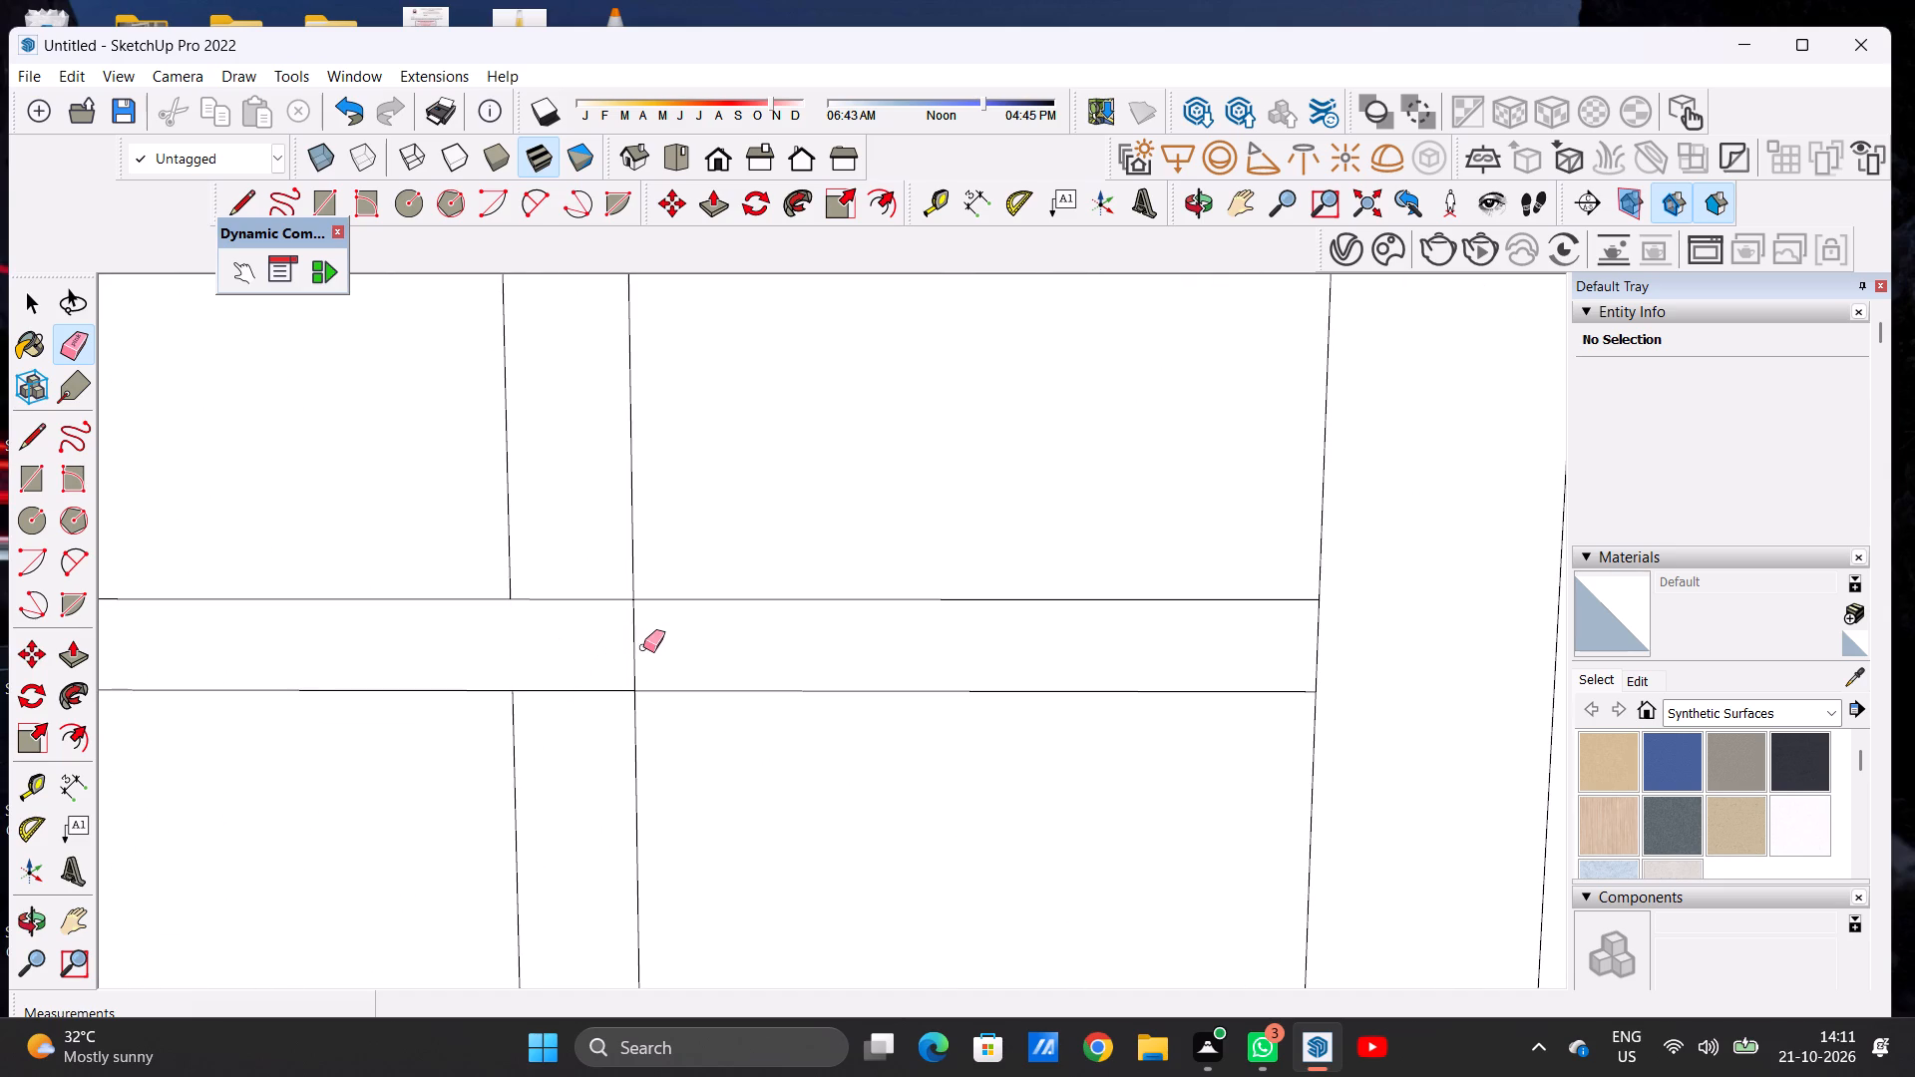
left_click_drag(643, 647, 603, 657)
key("space")
Review the building's front, comparing the doors and windows of the upper and lower storeys.
scroll(602, 658, "down", 3)
scroll(602, 658, "up", 1)
scroll(602, 658, "down", 4)
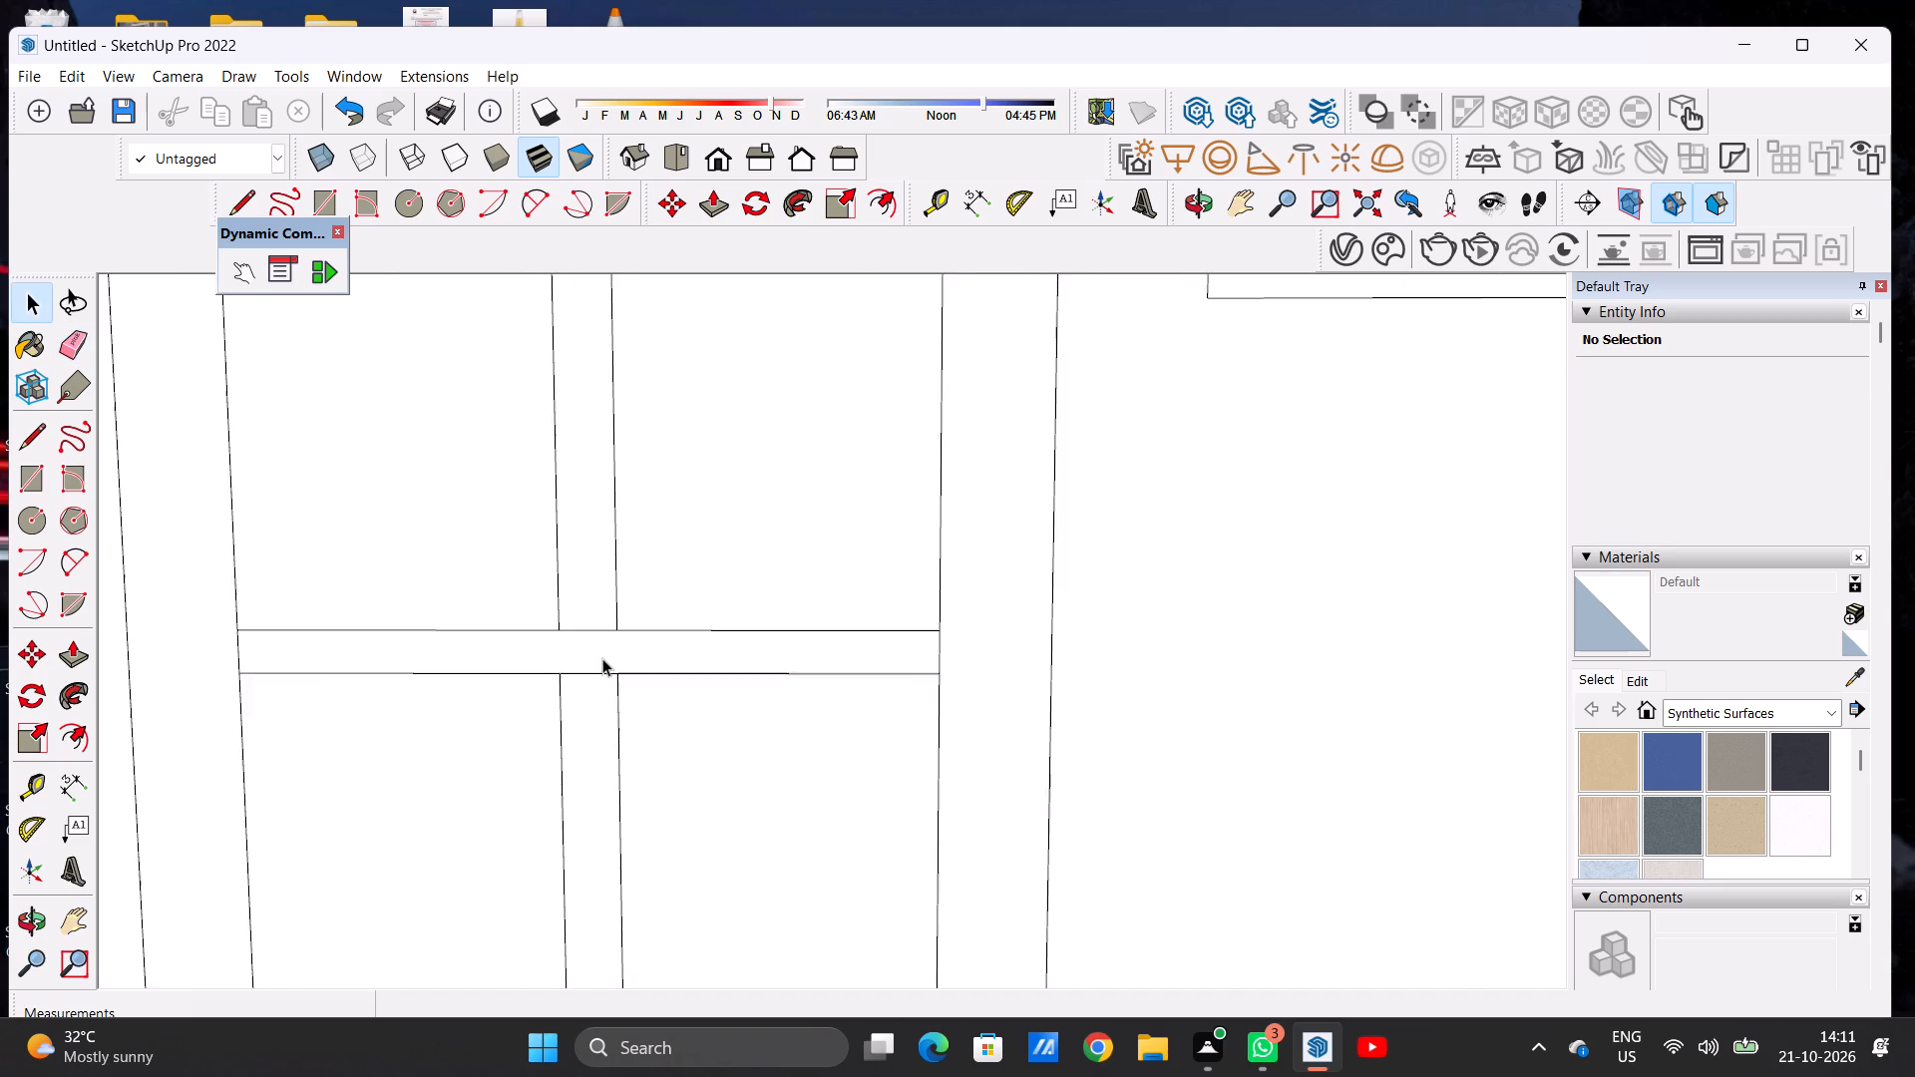
scroll(602, 658, "down", 3)
scroll(604, 658, "up", 1)
scroll(604, 658, "down", 10)
scroll(624, 645, "up", 1)
scroll(624, 645, "down", 4)
scroll(624, 645, "up", 1)
scroll(624, 645, "down", 13)
scroll(706, 579, "up", 1)
scroll(701, 545, "down", 11)
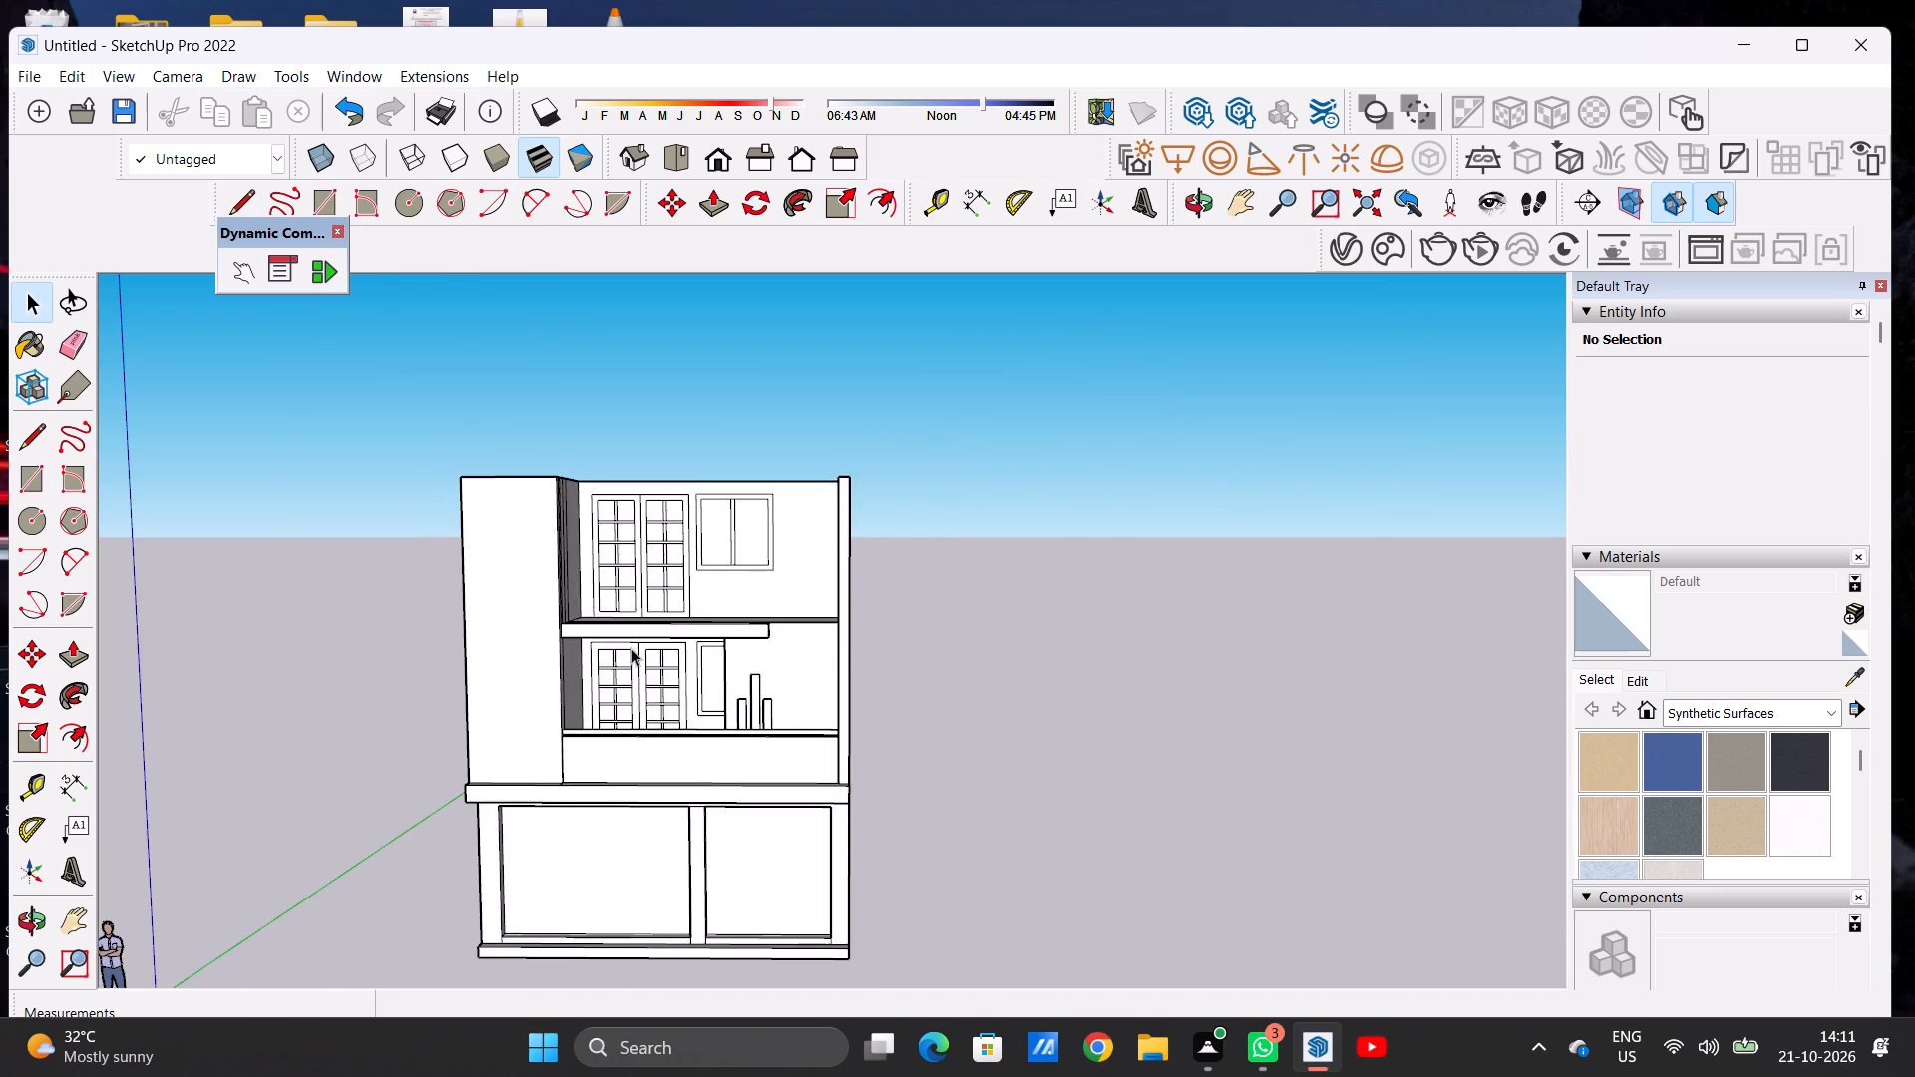
scroll(635, 650, "up", 2)
scroll(639, 653, "down", 1)
scroll(639, 653, "up", 13)
scroll(478, 693, "down", 6)
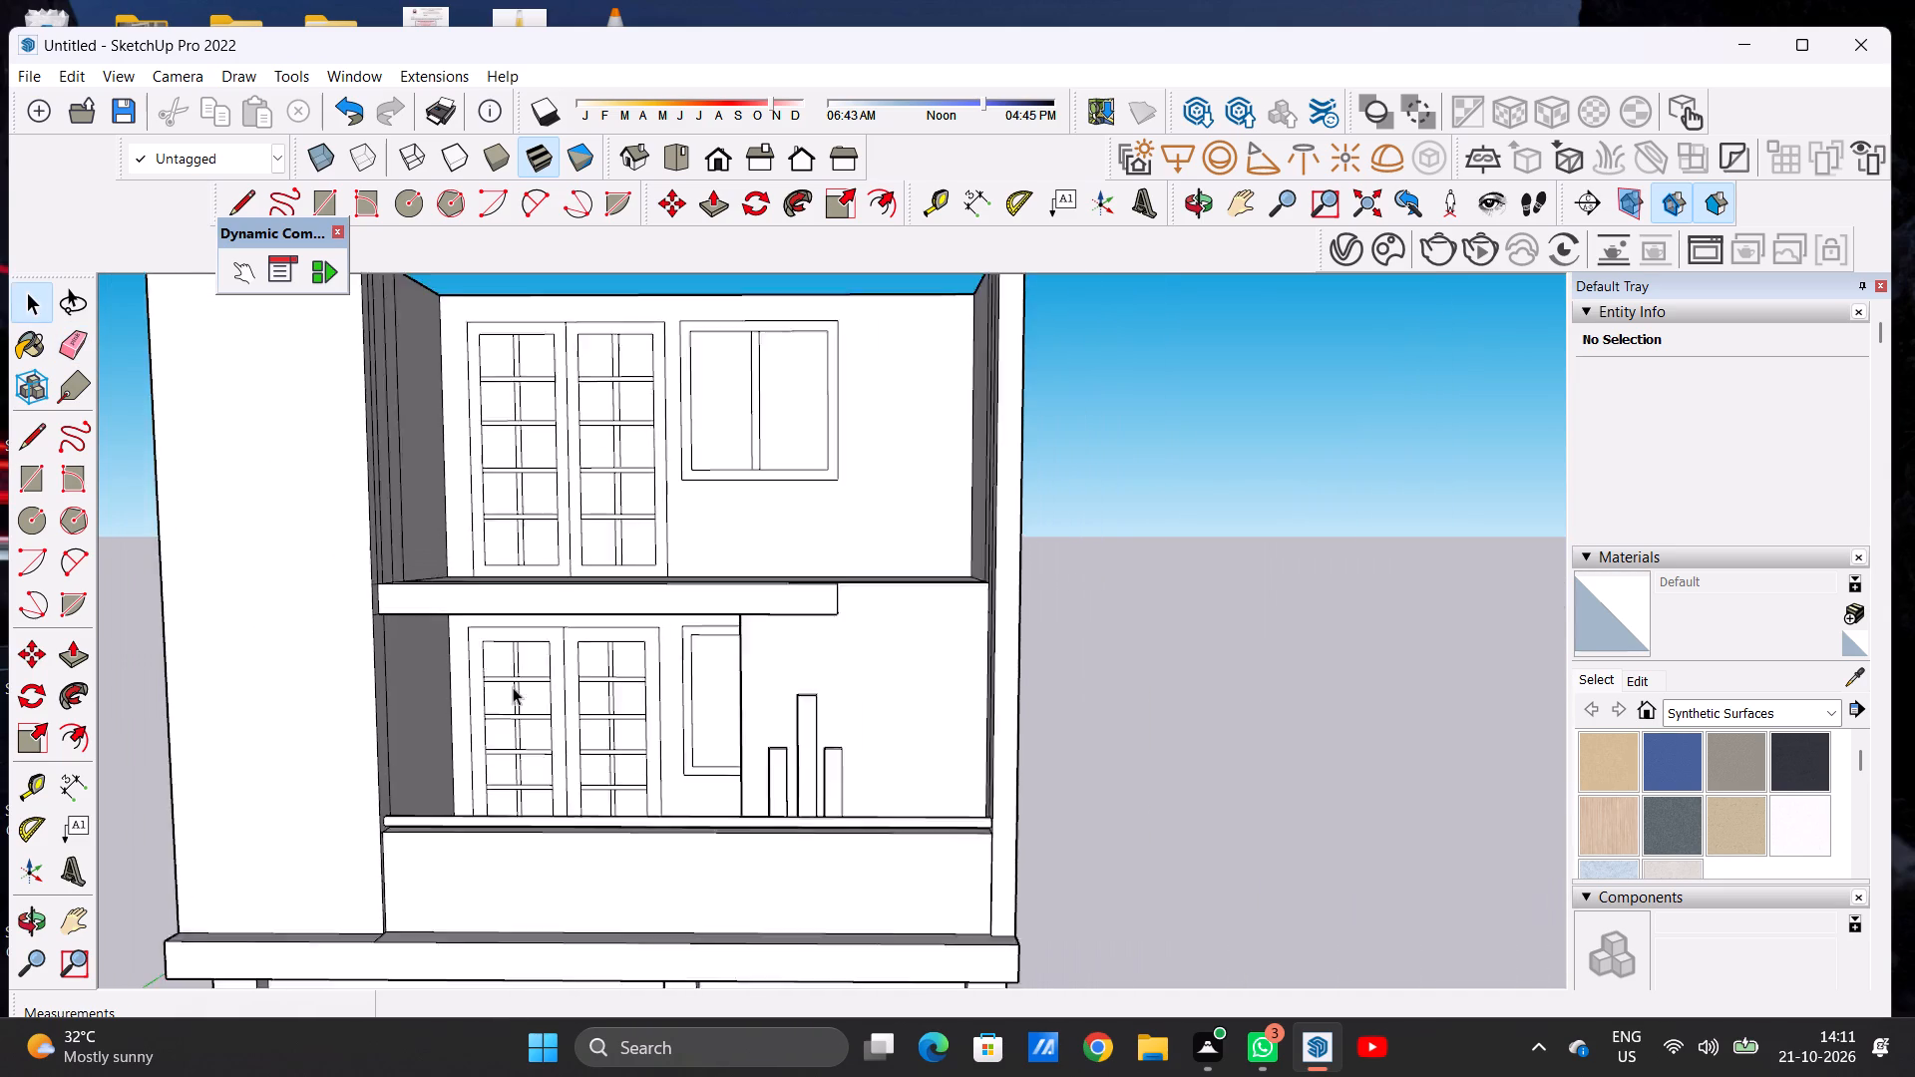
scroll(513, 687, "down", 6)
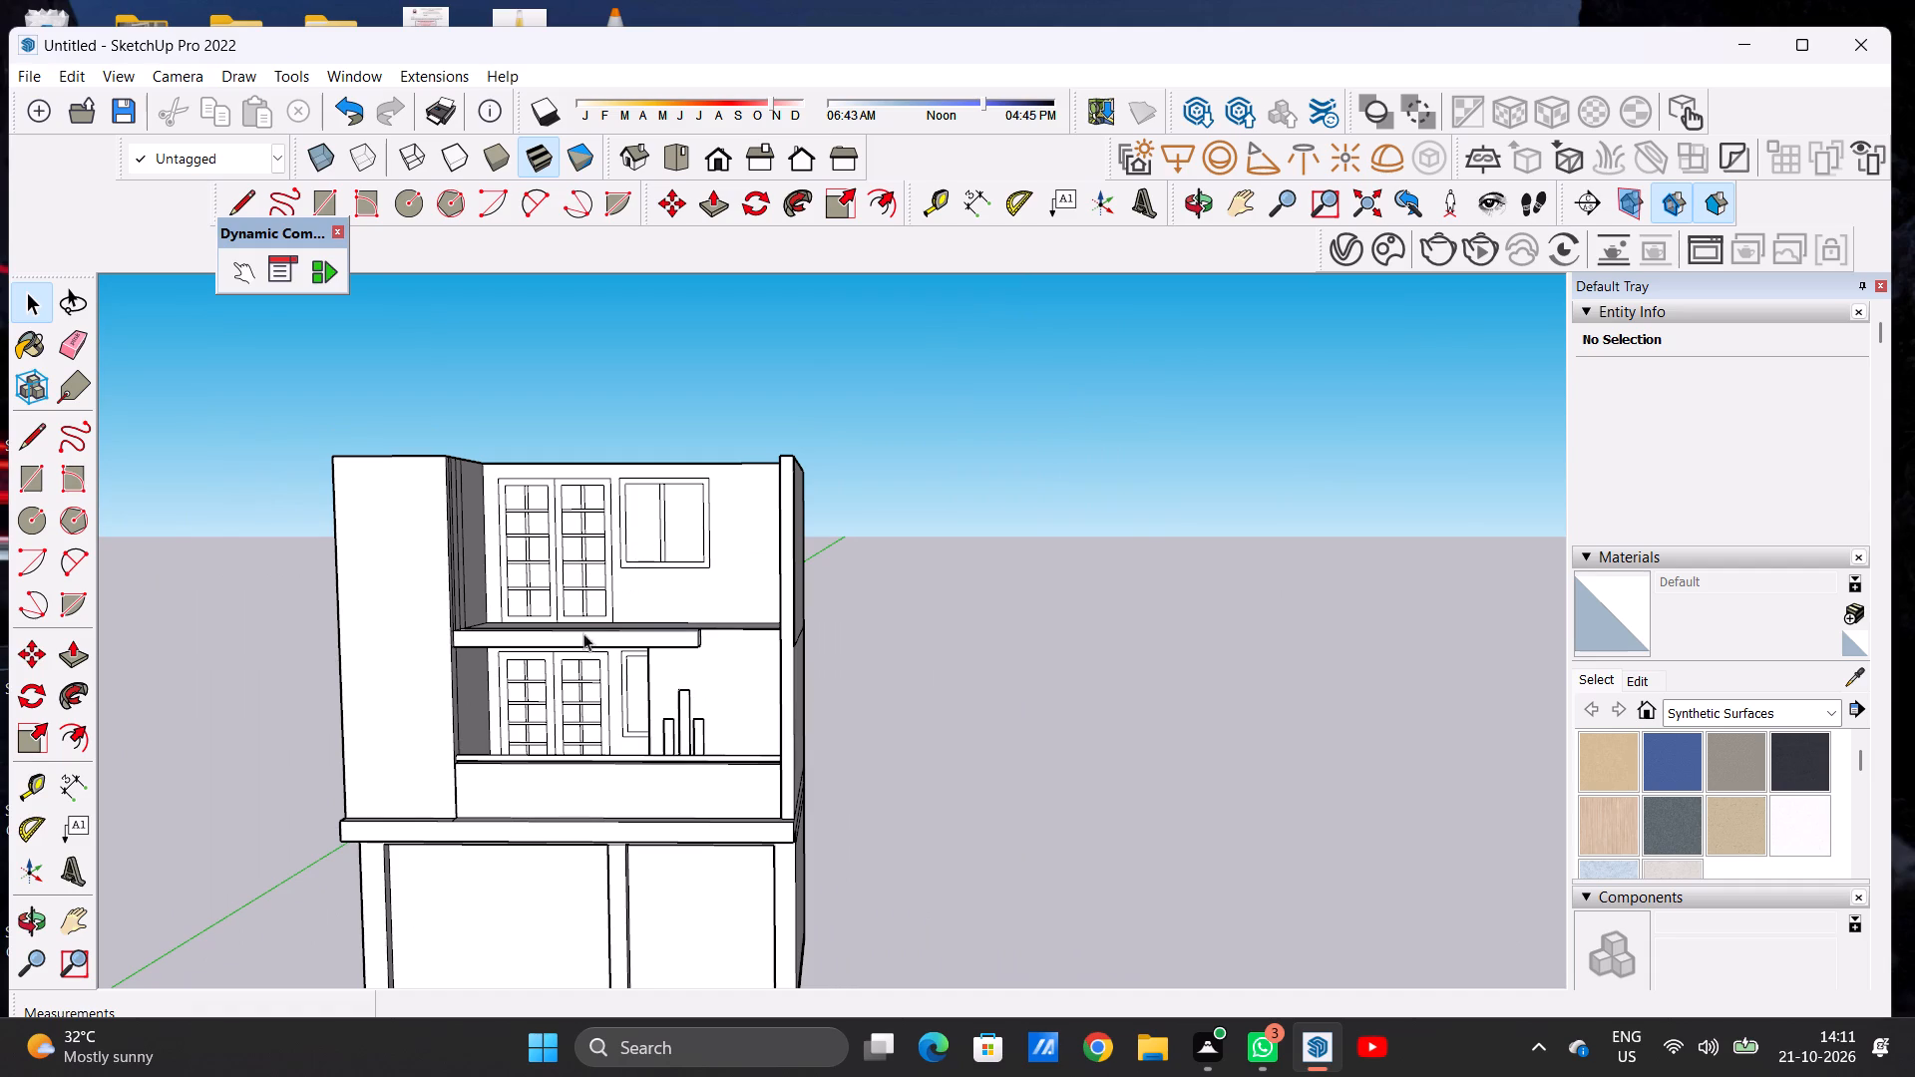
scroll(605, 666, "down", 3)
scroll(641, 584, "up", 3)
scroll(641, 584, "down", 1)
scroll(641, 584, "up", 1)
Push/Pull the short floor strip at the upper storey's front edge, beside the plain side wall, up 10' as a wall.
middle_click_drag(625, 551, 625, 592)
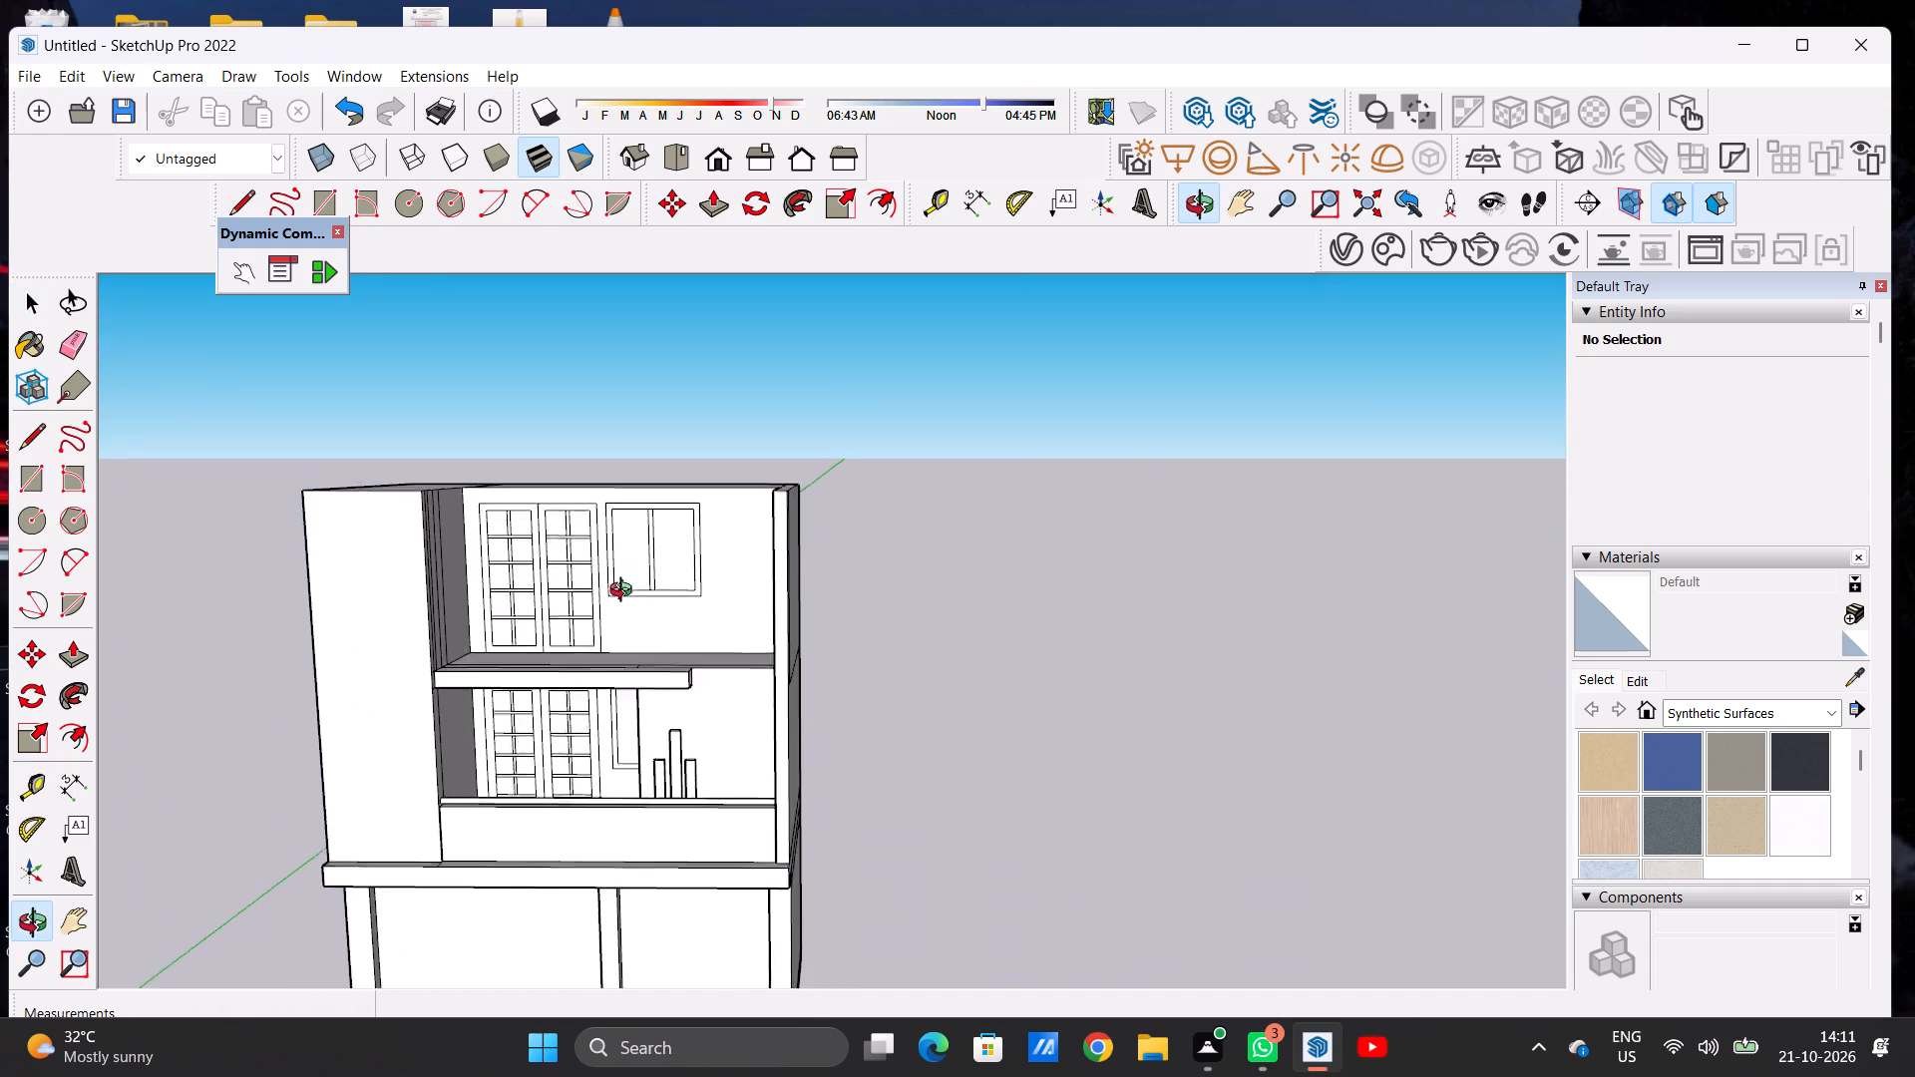
middle_click_drag(625, 592, 648, 807)
scroll(659, 754, "up", 5)
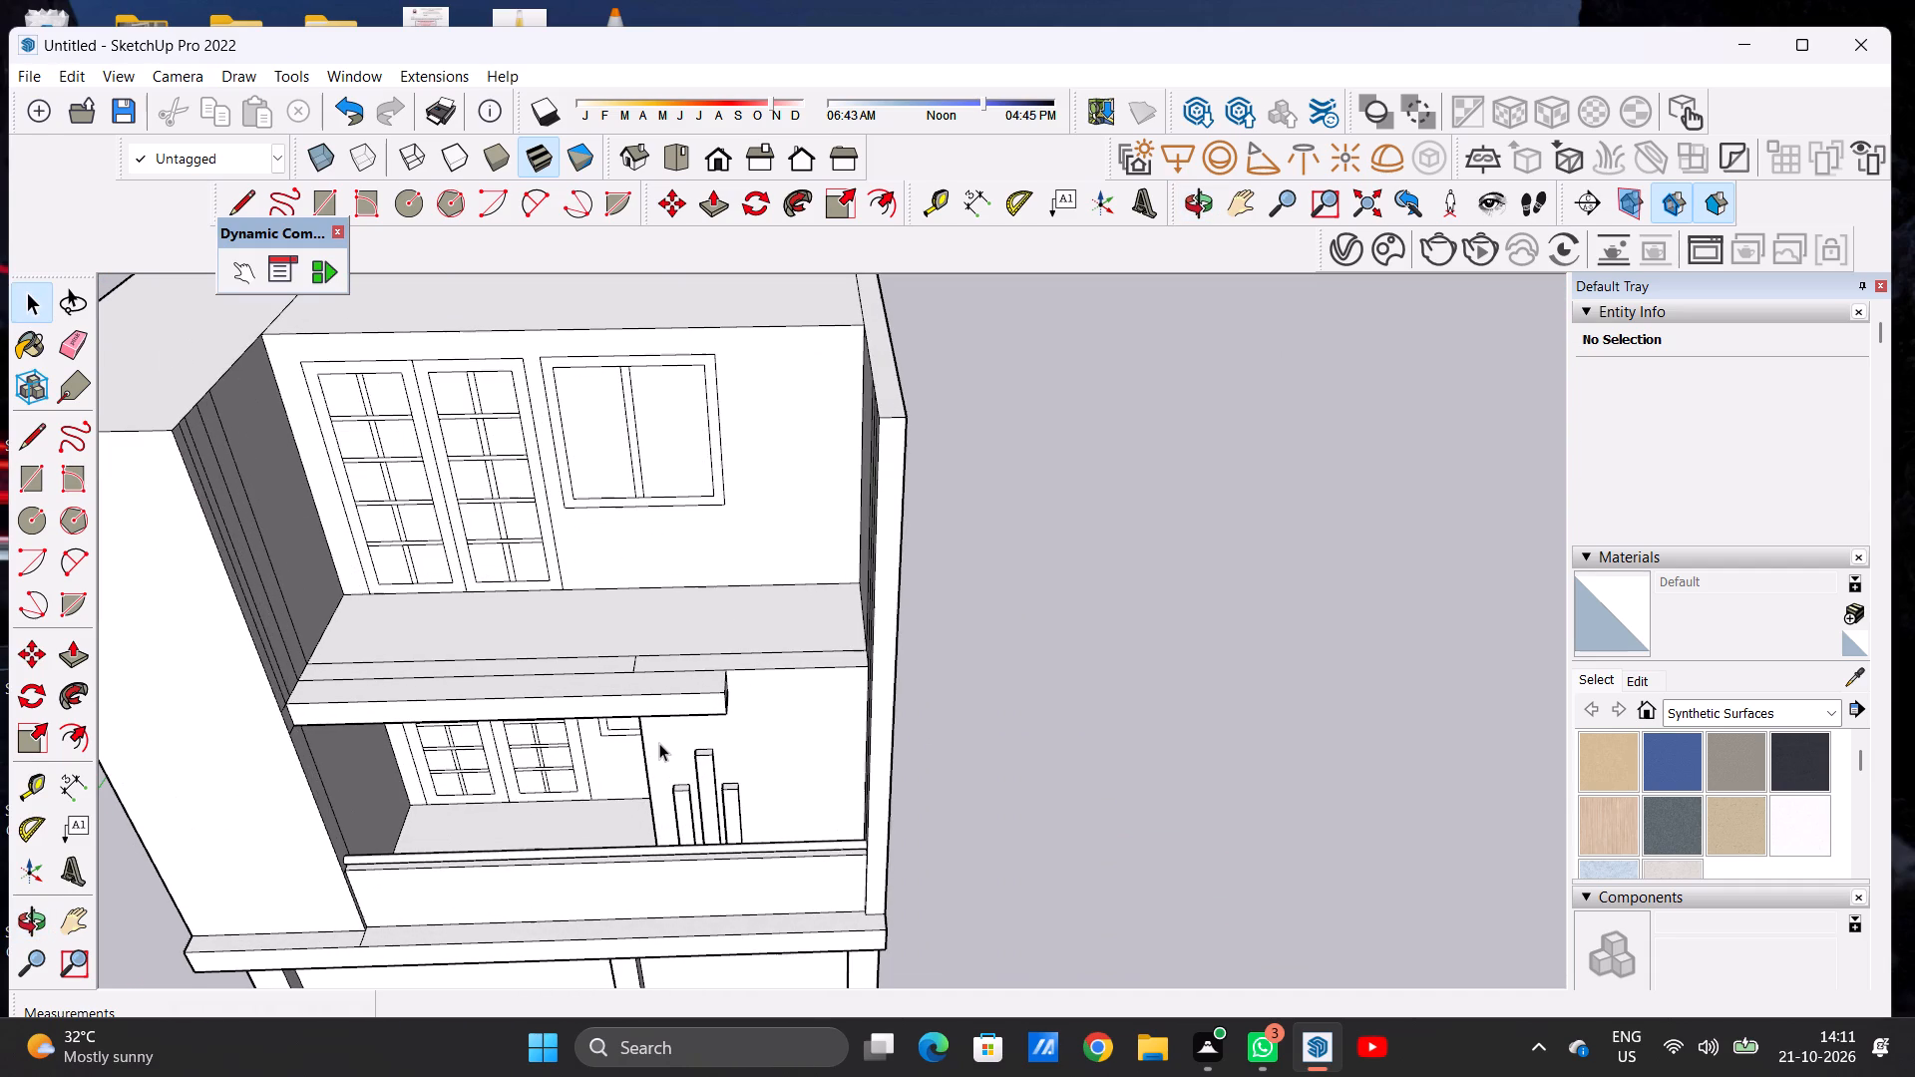
scroll(674, 663, "up", 4)
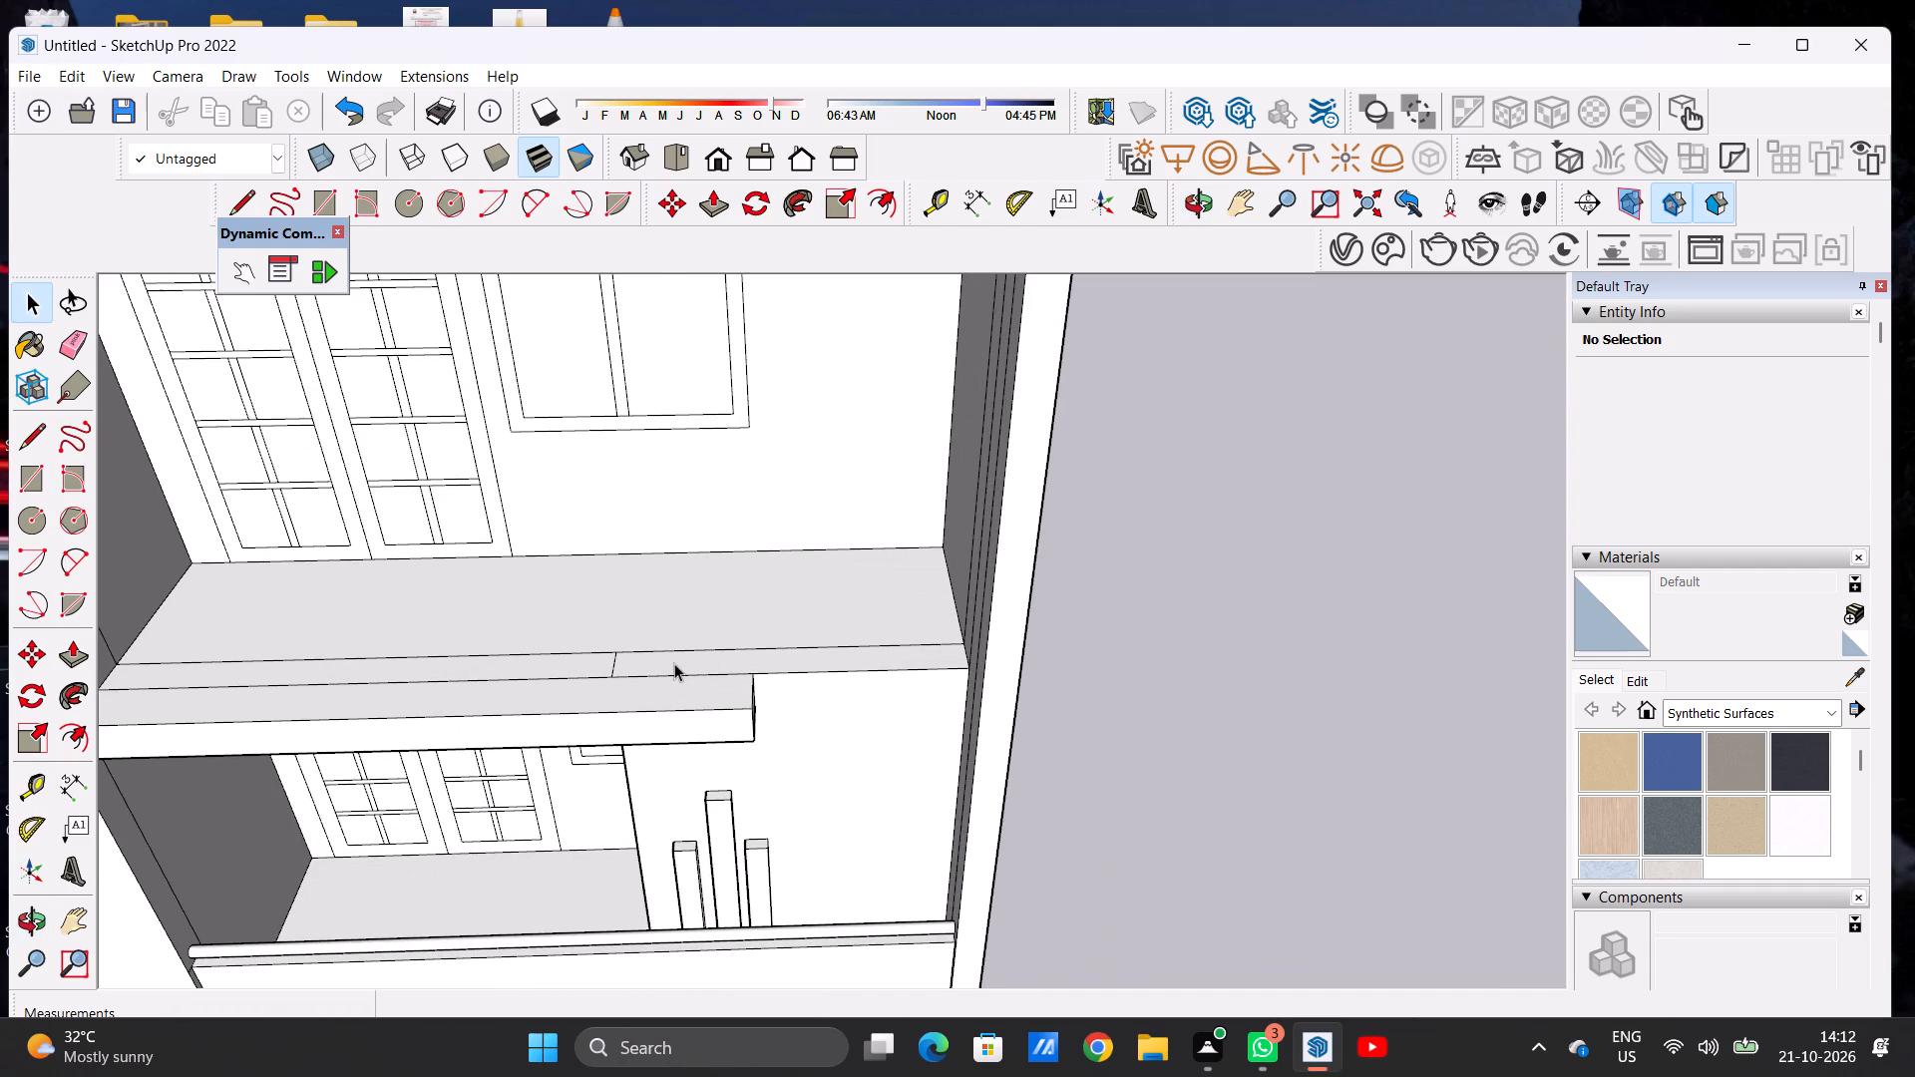
key("p")
left_click(679, 654)
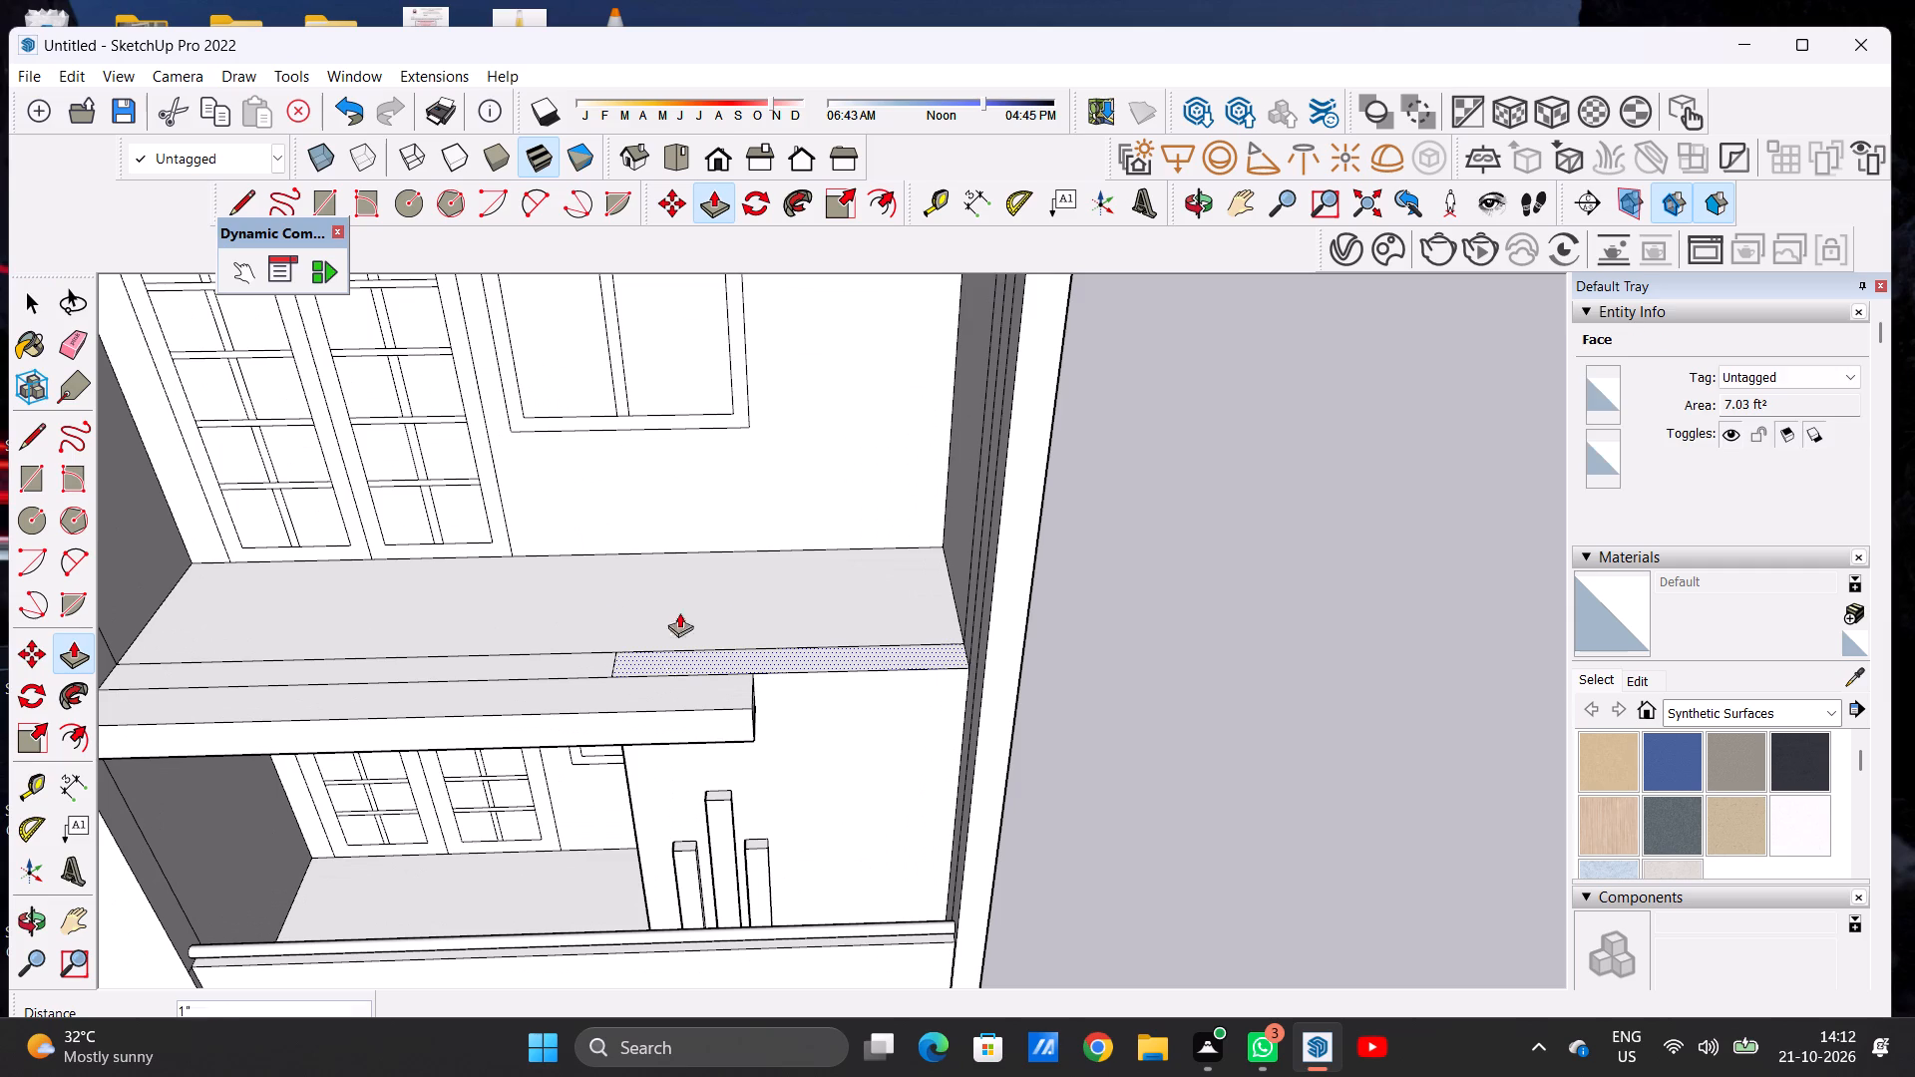
scroll(688, 549, "down", 15)
scroll(778, 463, "up", 1)
scroll(778, 463, "down", 1)
scroll(778, 463, "up", 3)
scroll(778, 463, "down", 1)
scroll(770, 475, "up", 12)
left_click(769, 499)
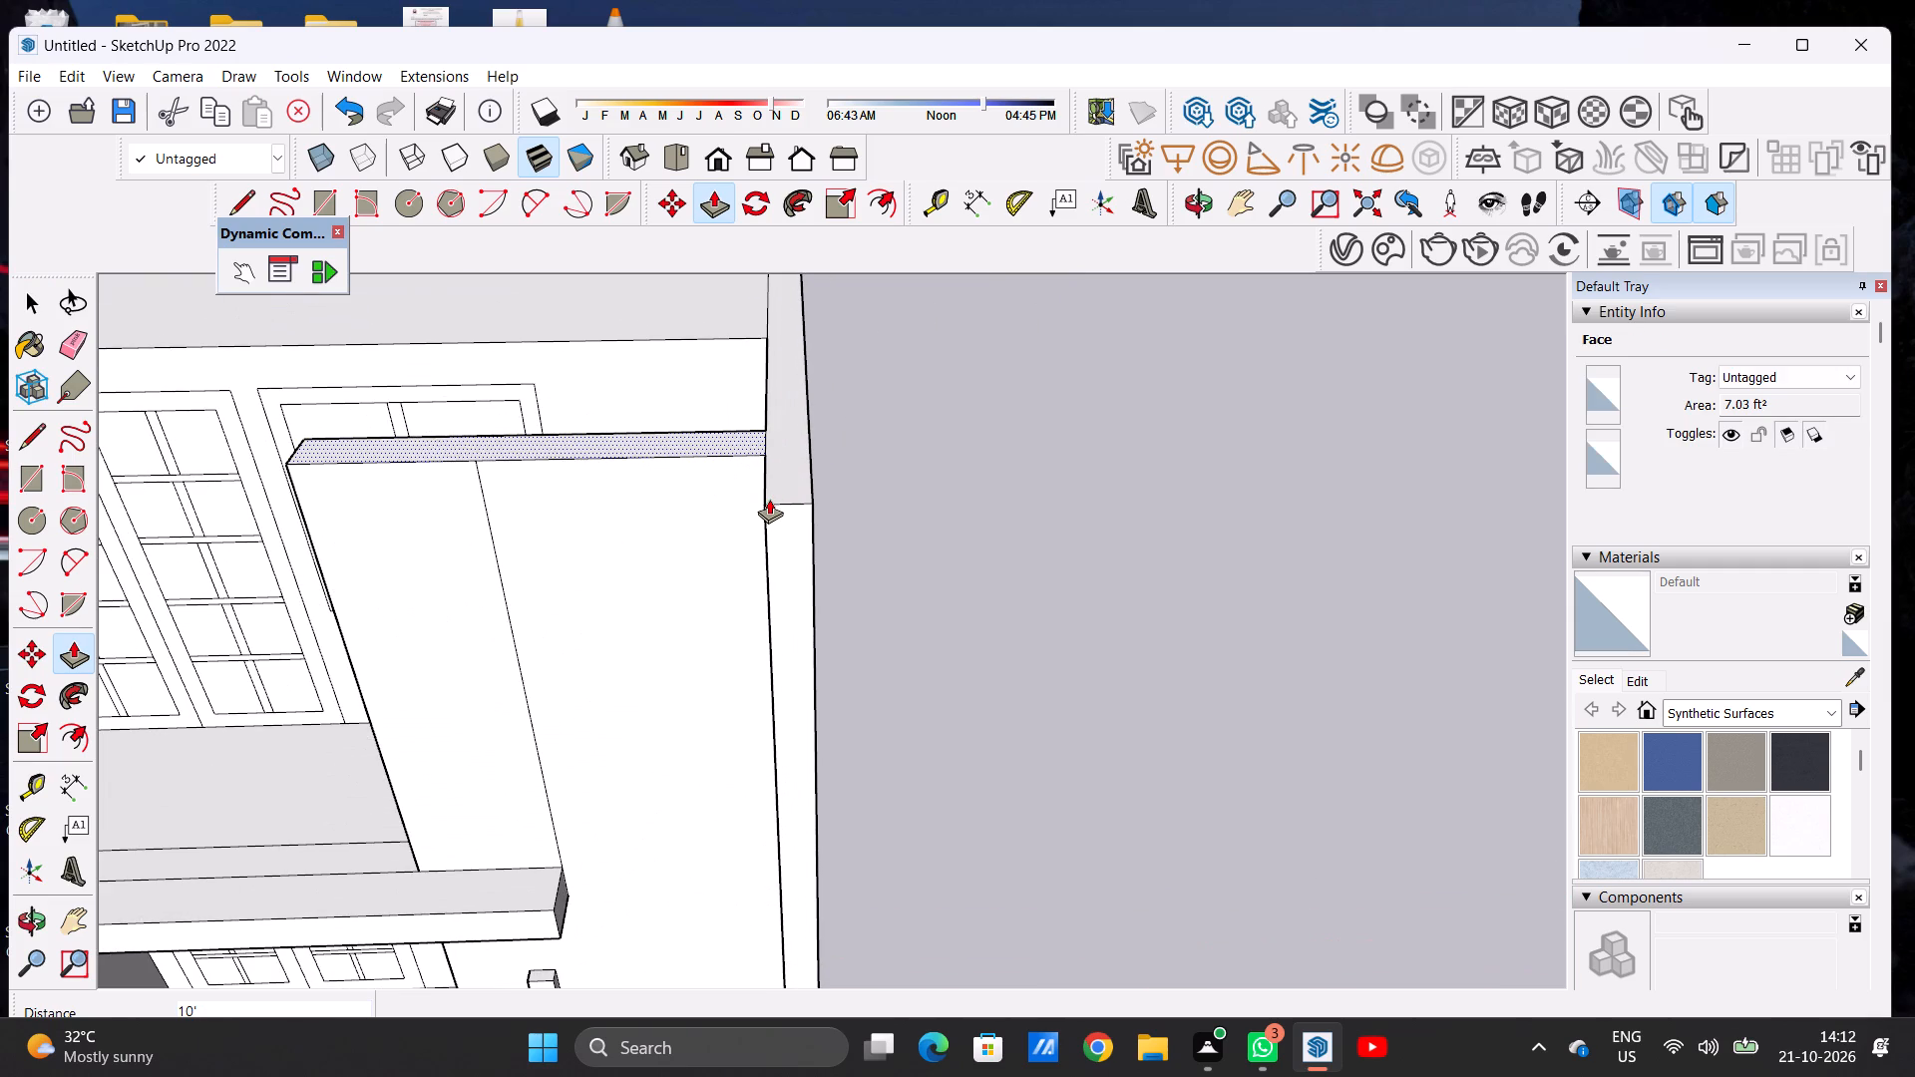
key("space")
Examine the new upper front wall and the adjoining slab ledge from the front and from above.
scroll(634, 615, "down", 4)
scroll(639, 621, "up", 1)
scroll(640, 621, "down", 2)
middle_click_drag(521, 725, 549, 516)
scroll(572, 597, "down", 5)
scroll(573, 609, "up", 1)
scroll(574, 611, "down", 2)
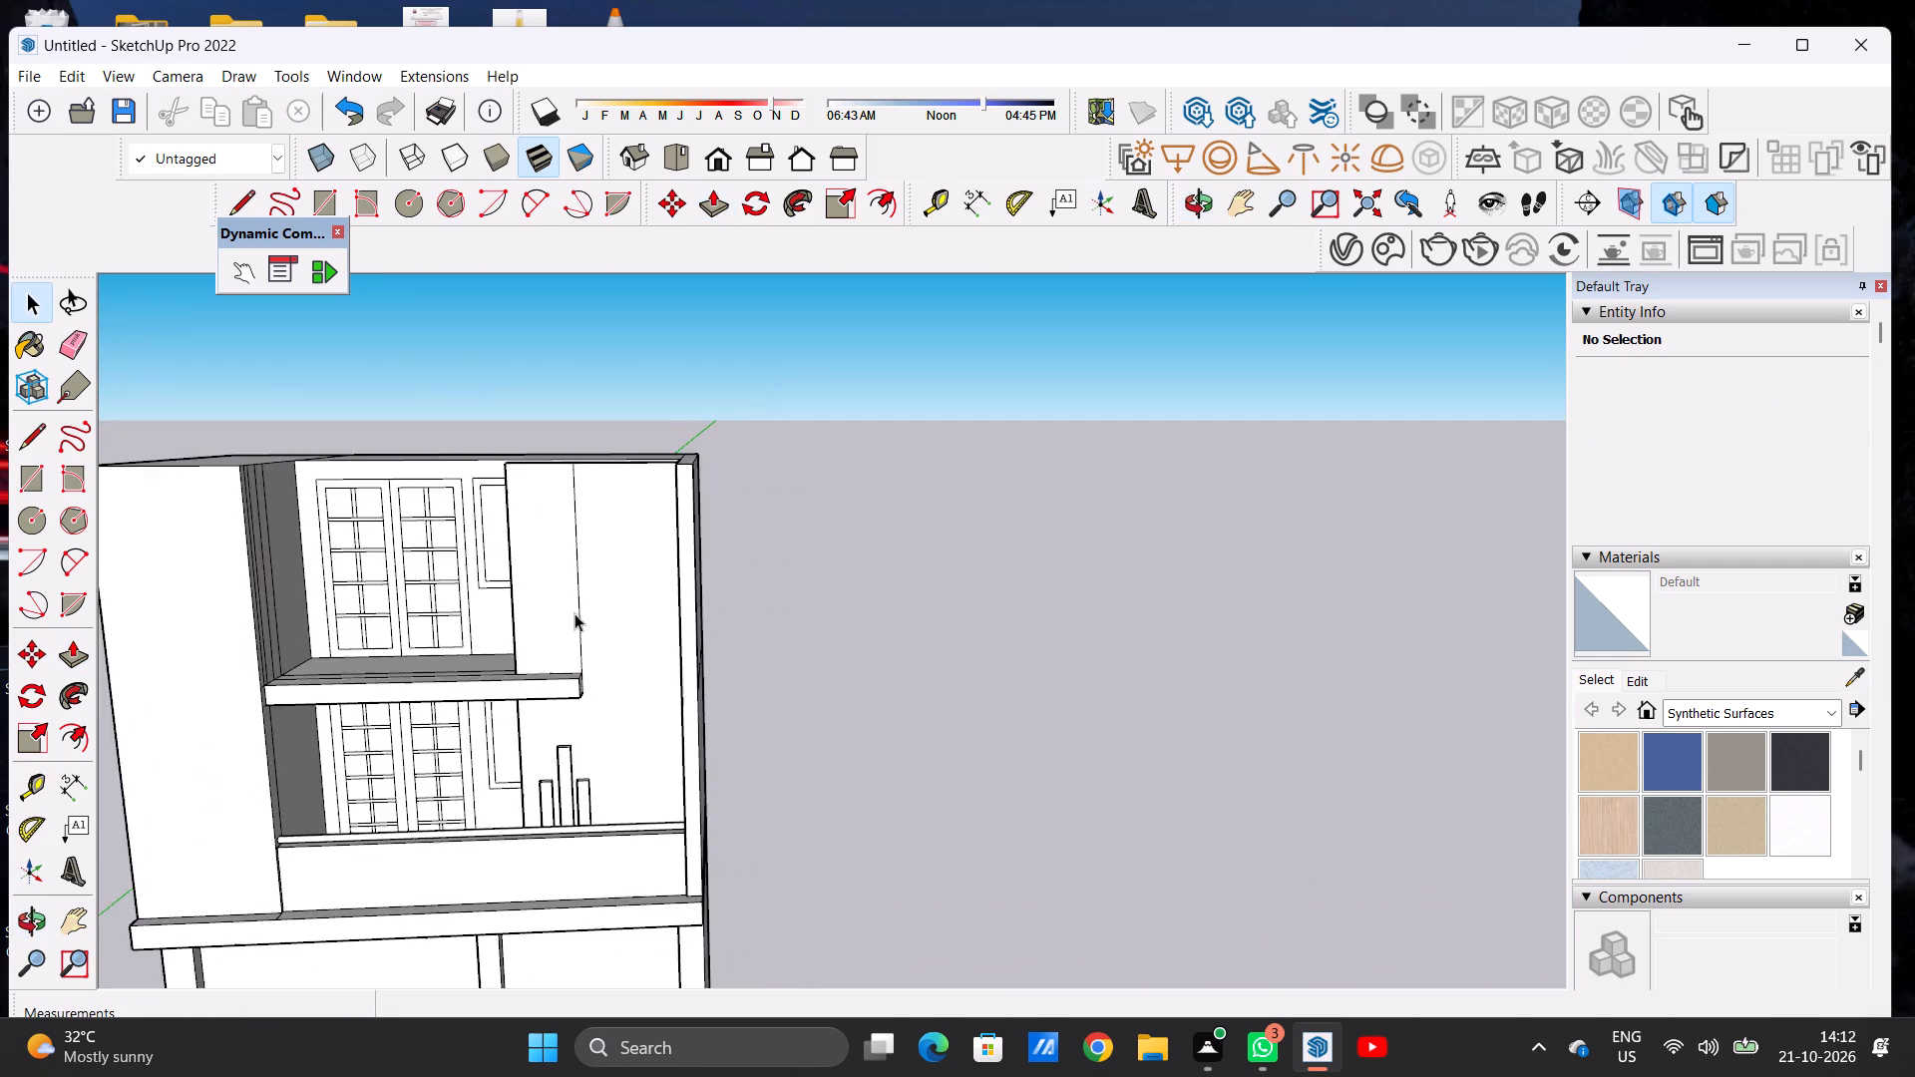
scroll(574, 613, "down", 5)
scroll(574, 584, "up", 4)
scroll(572, 577, "down", 1)
scroll(572, 577, "up", 1)
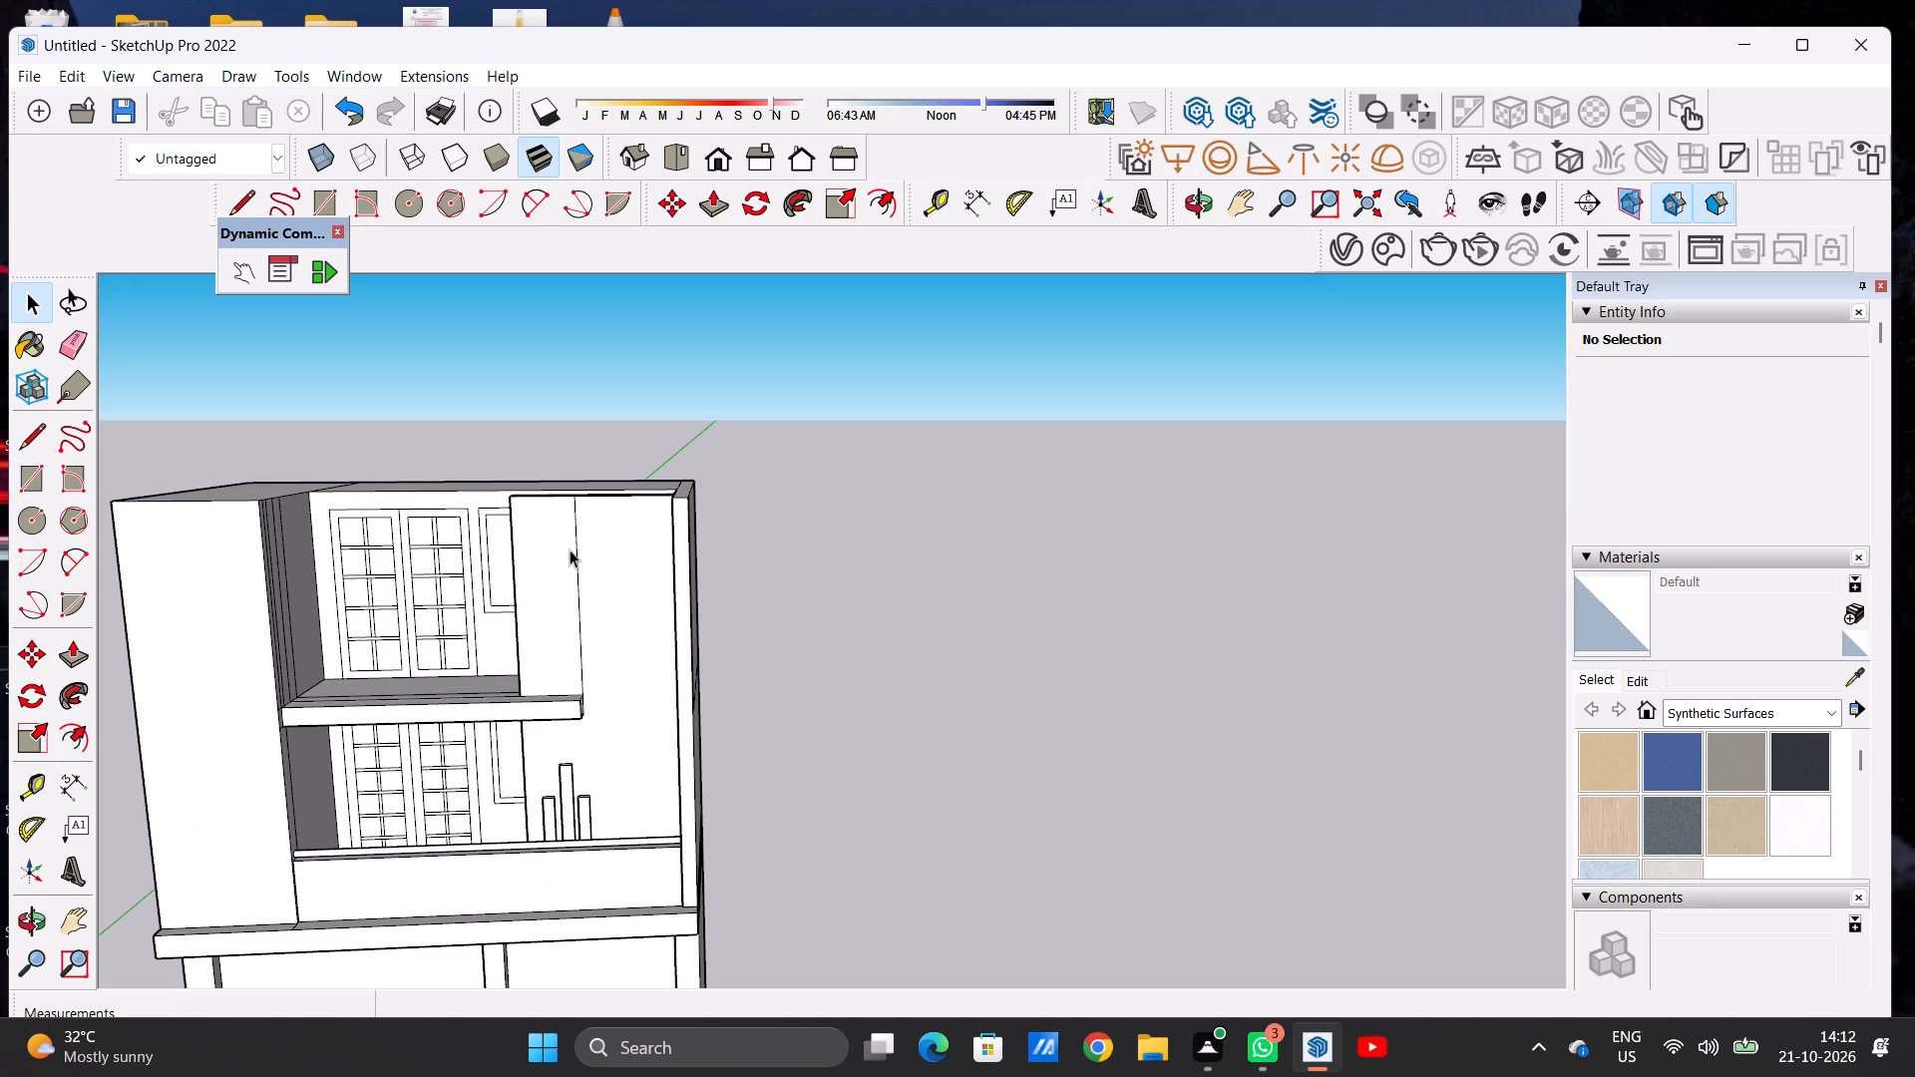
scroll(570, 549, "up", 3)
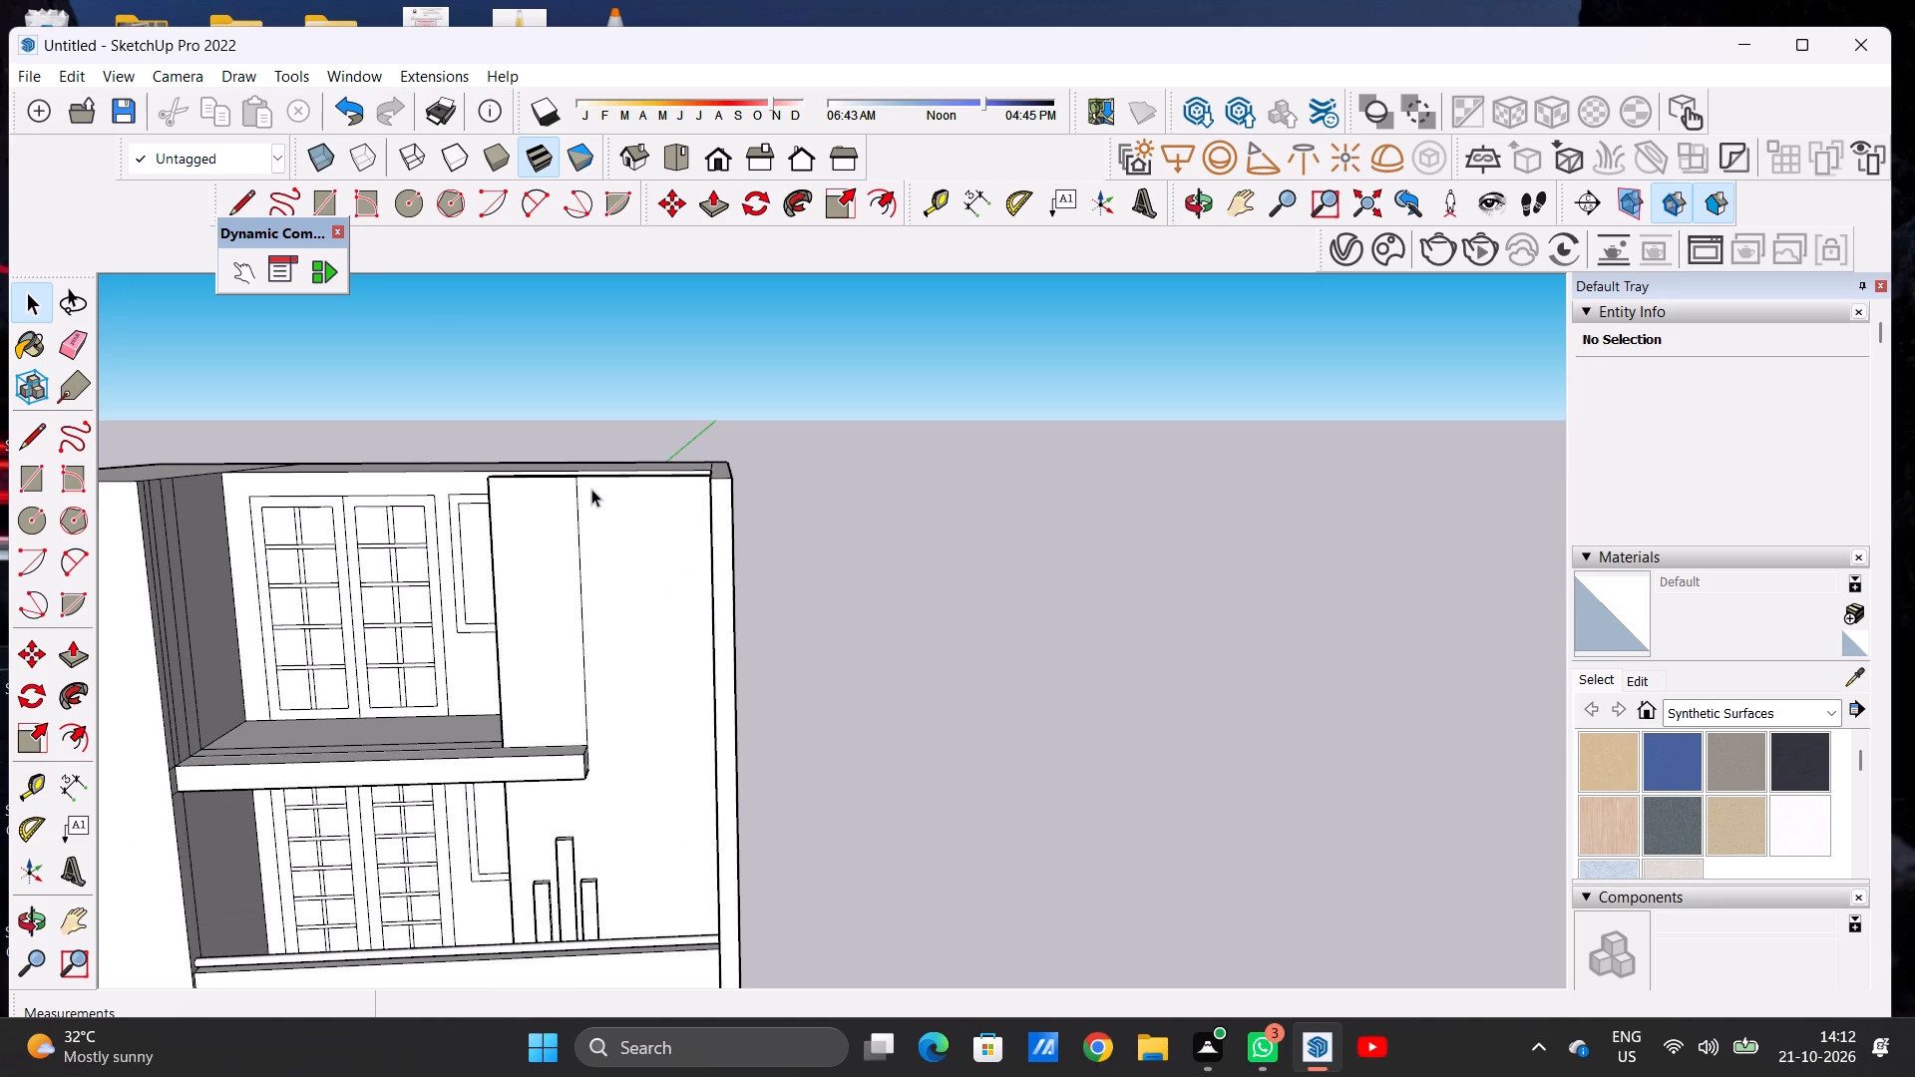
scroll(560, 551, "down", 1)
scroll(560, 551, "up", 1)
scroll(564, 556, "down", 3)
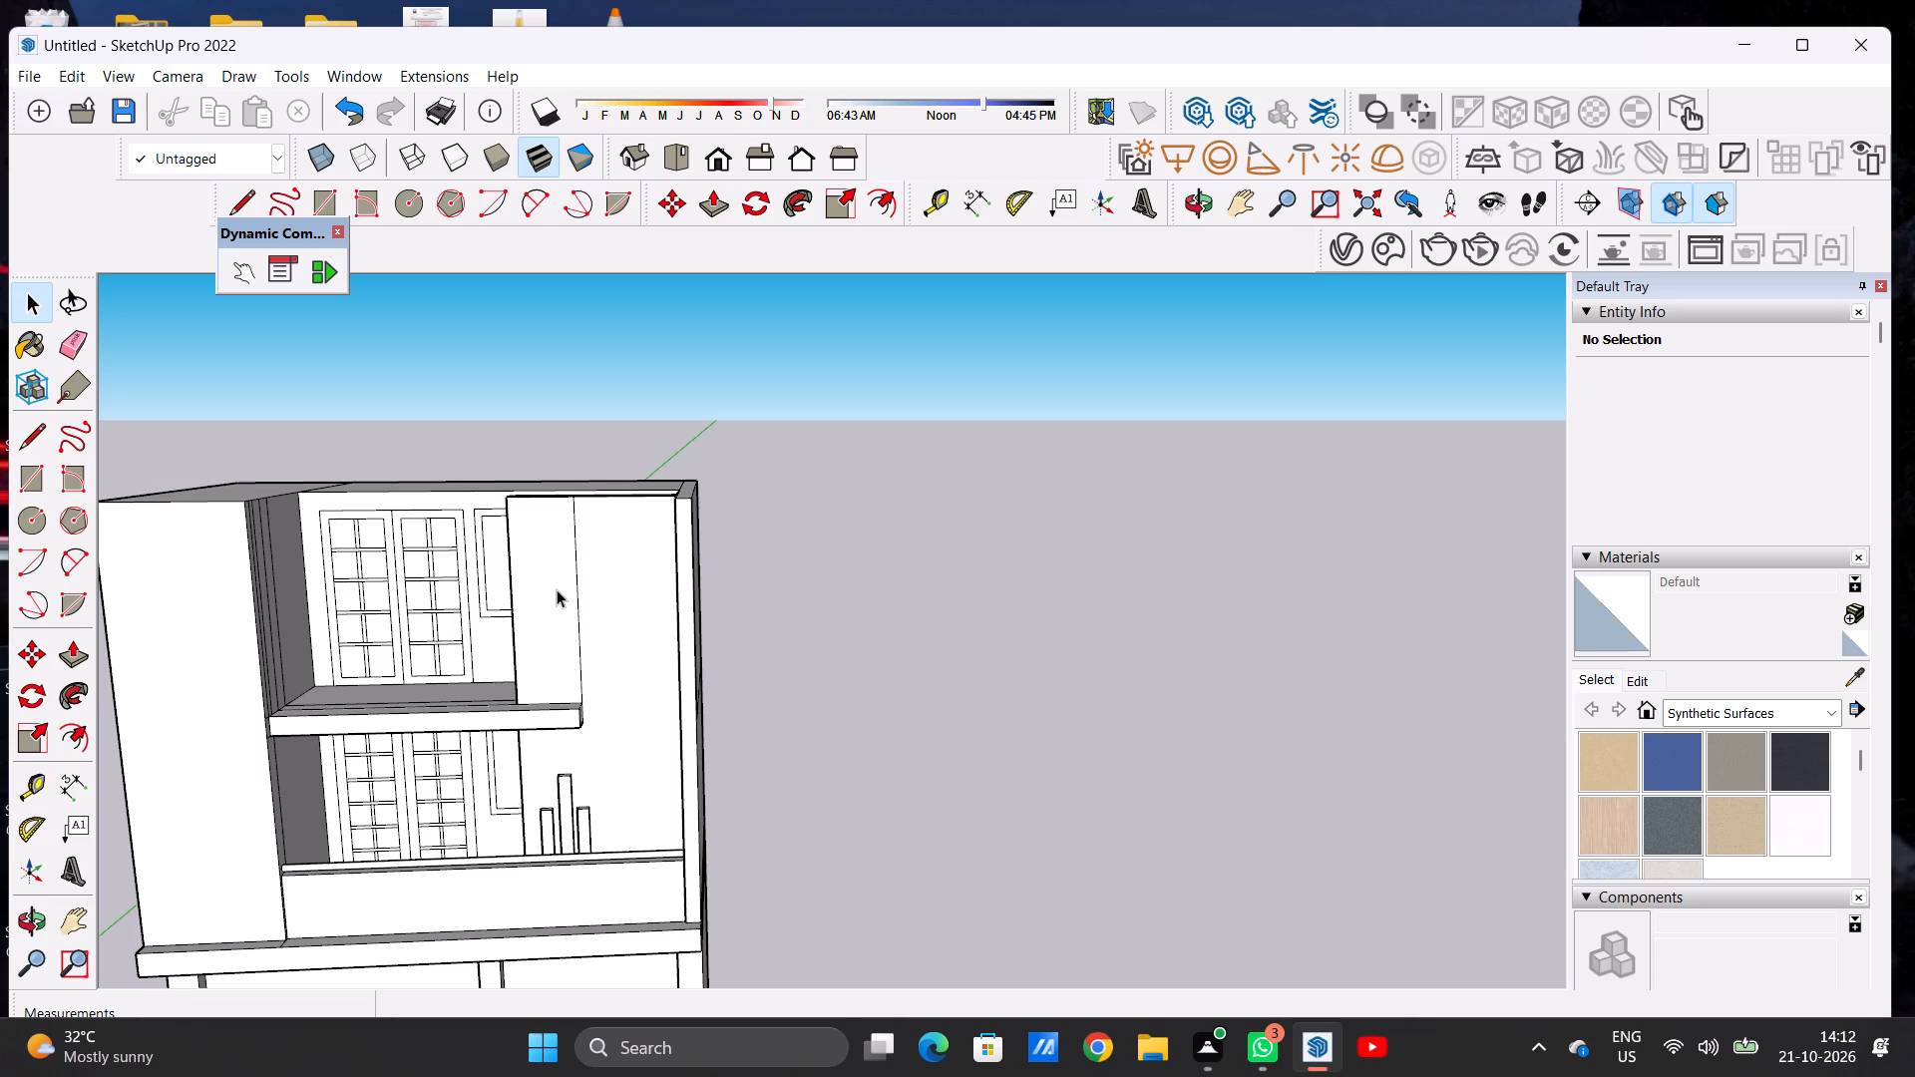
scroll(522, 634, "down", 8)
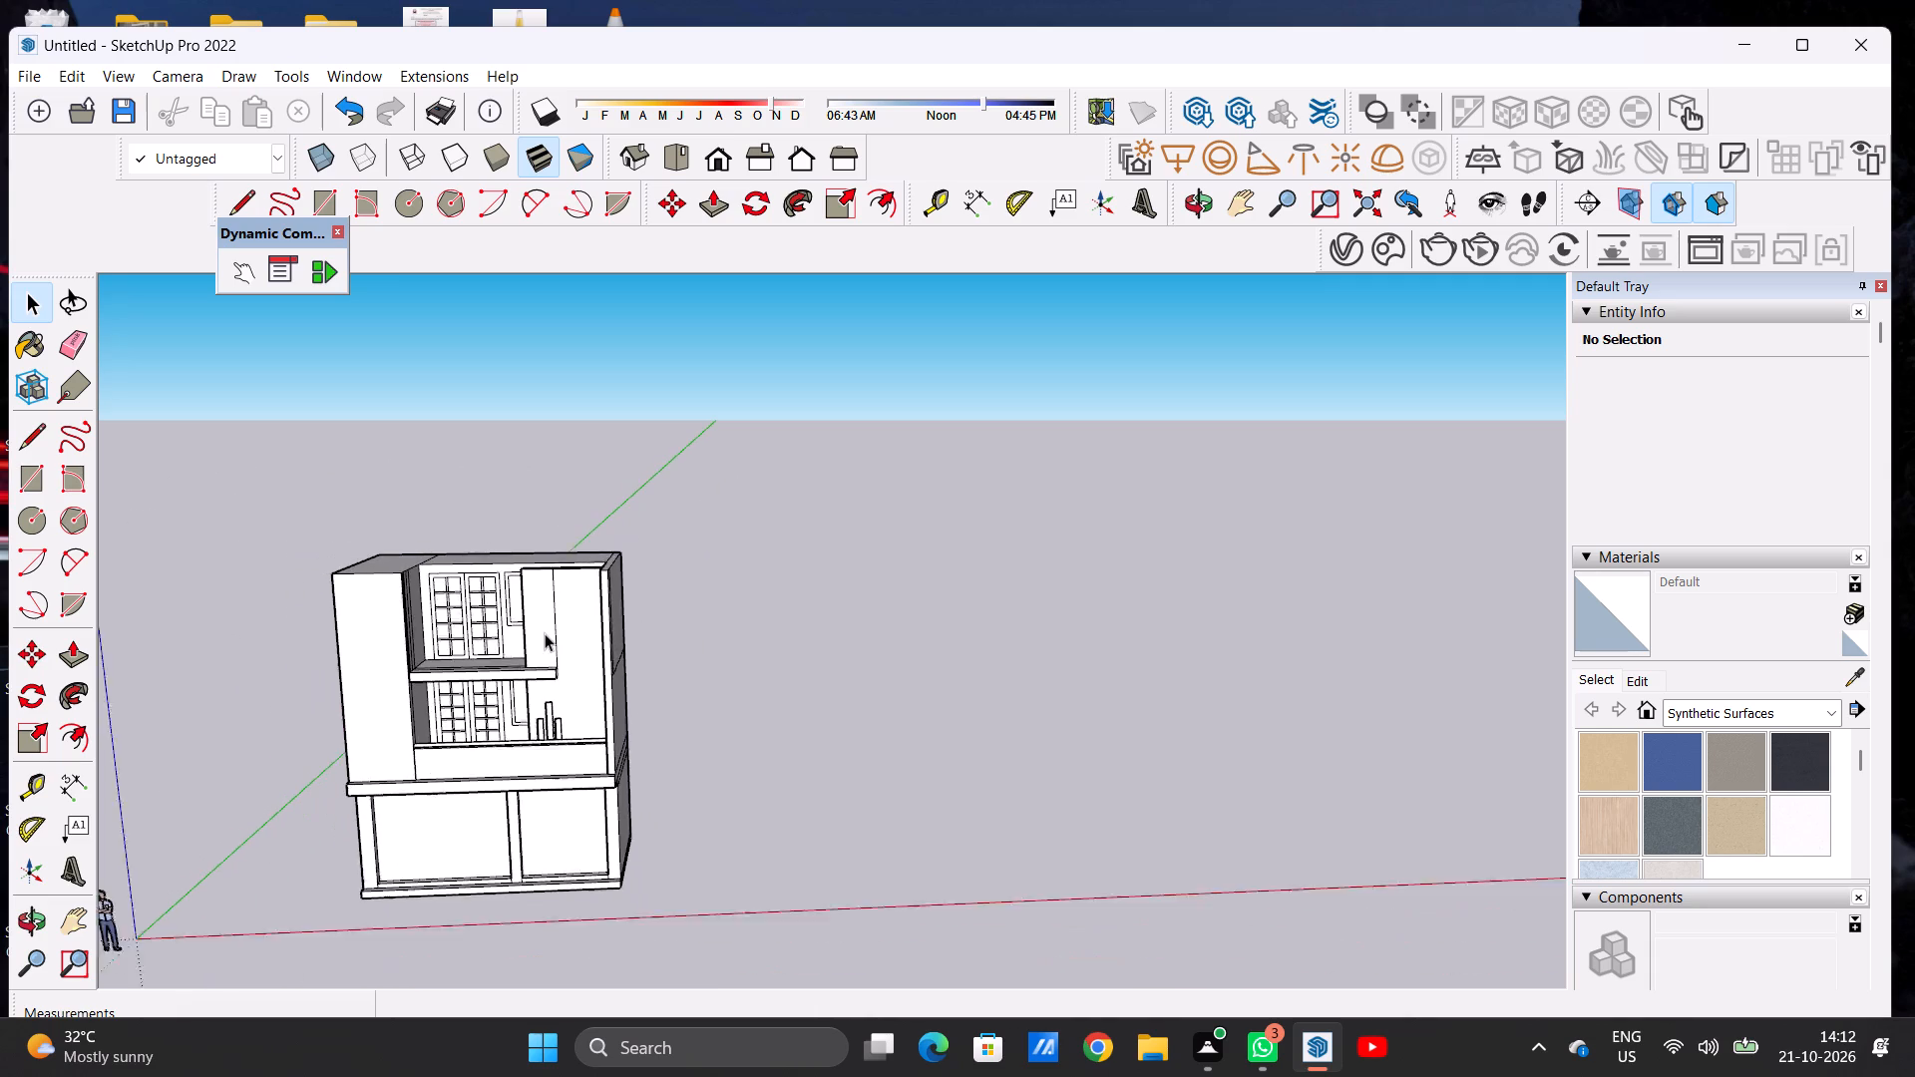
scroll(545, 633, "down", 1)
scroll(472, 661, "up", 6)
scroll(472, 661, "down", 1)
scroll(556, 678, "up", 2)
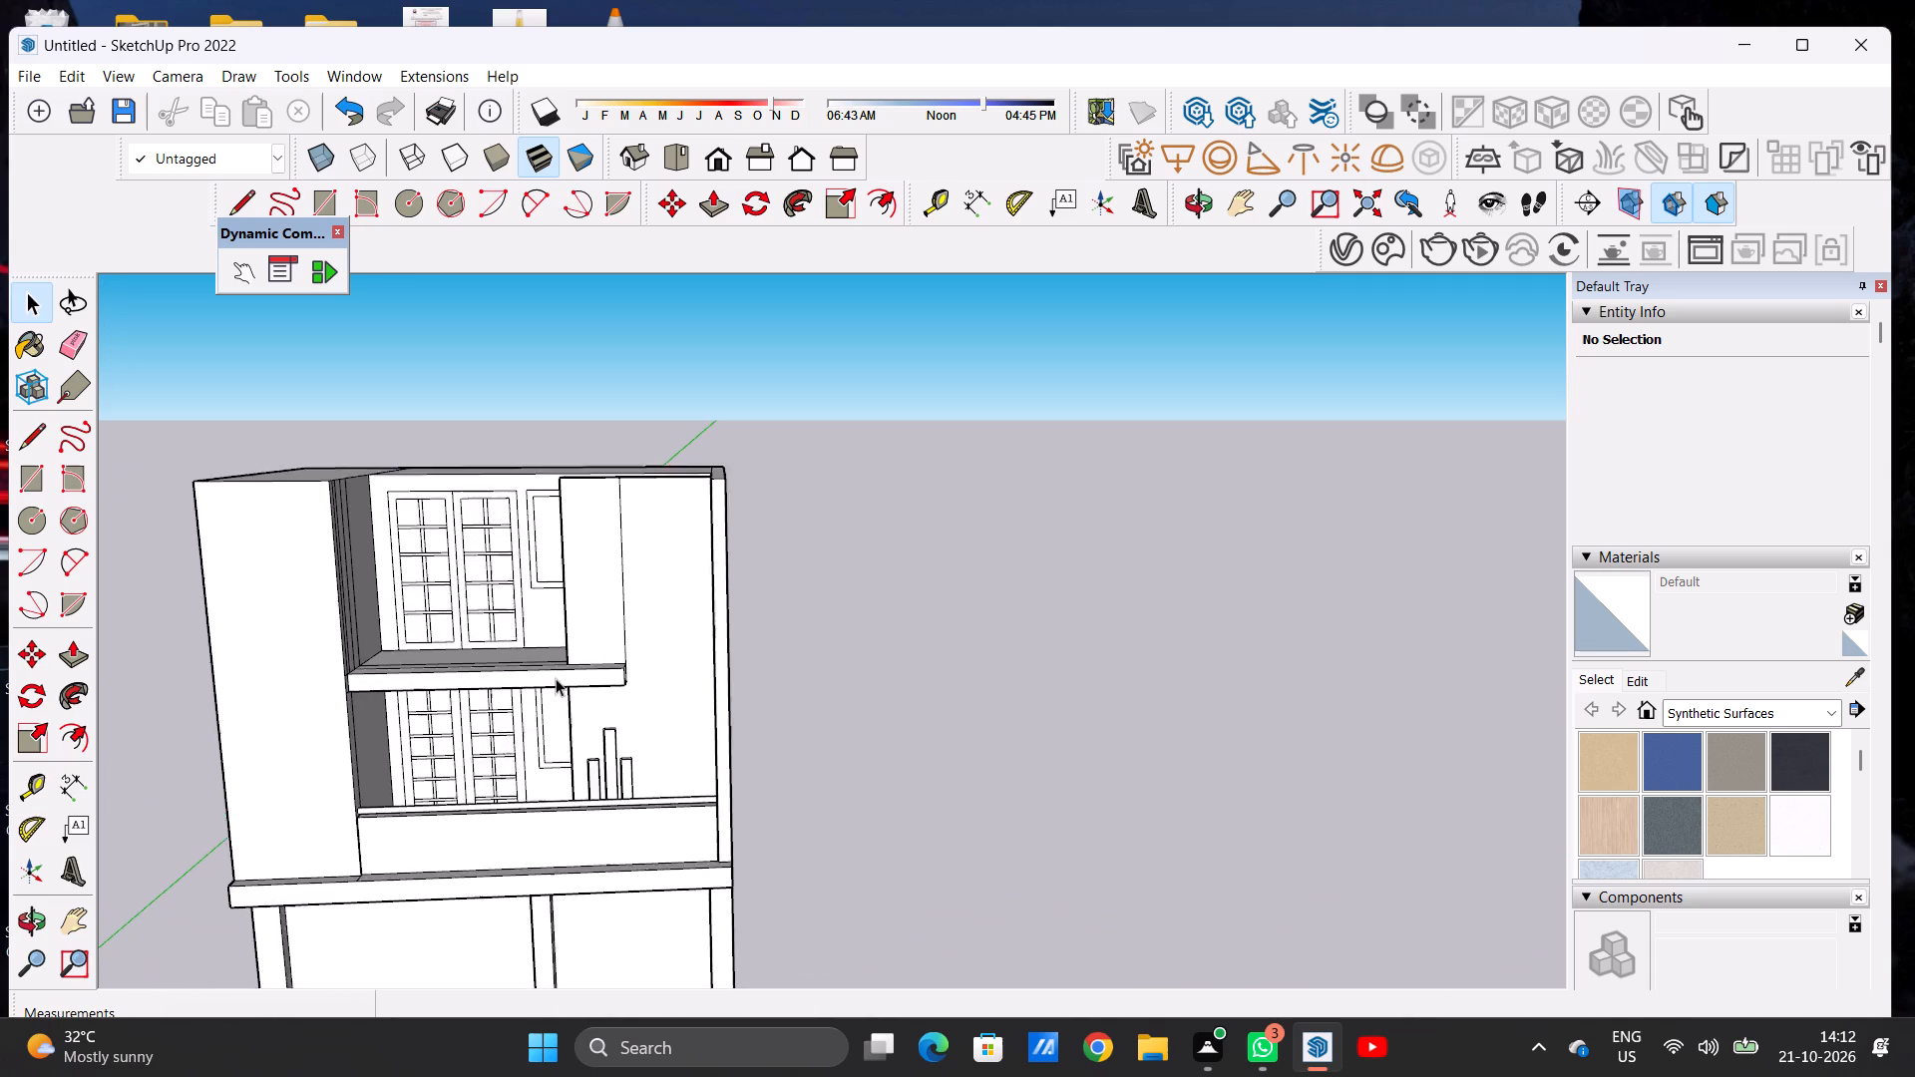
scroll(556, 678, "up", 1)
middle_click_drag(509, 673, 751, 855)
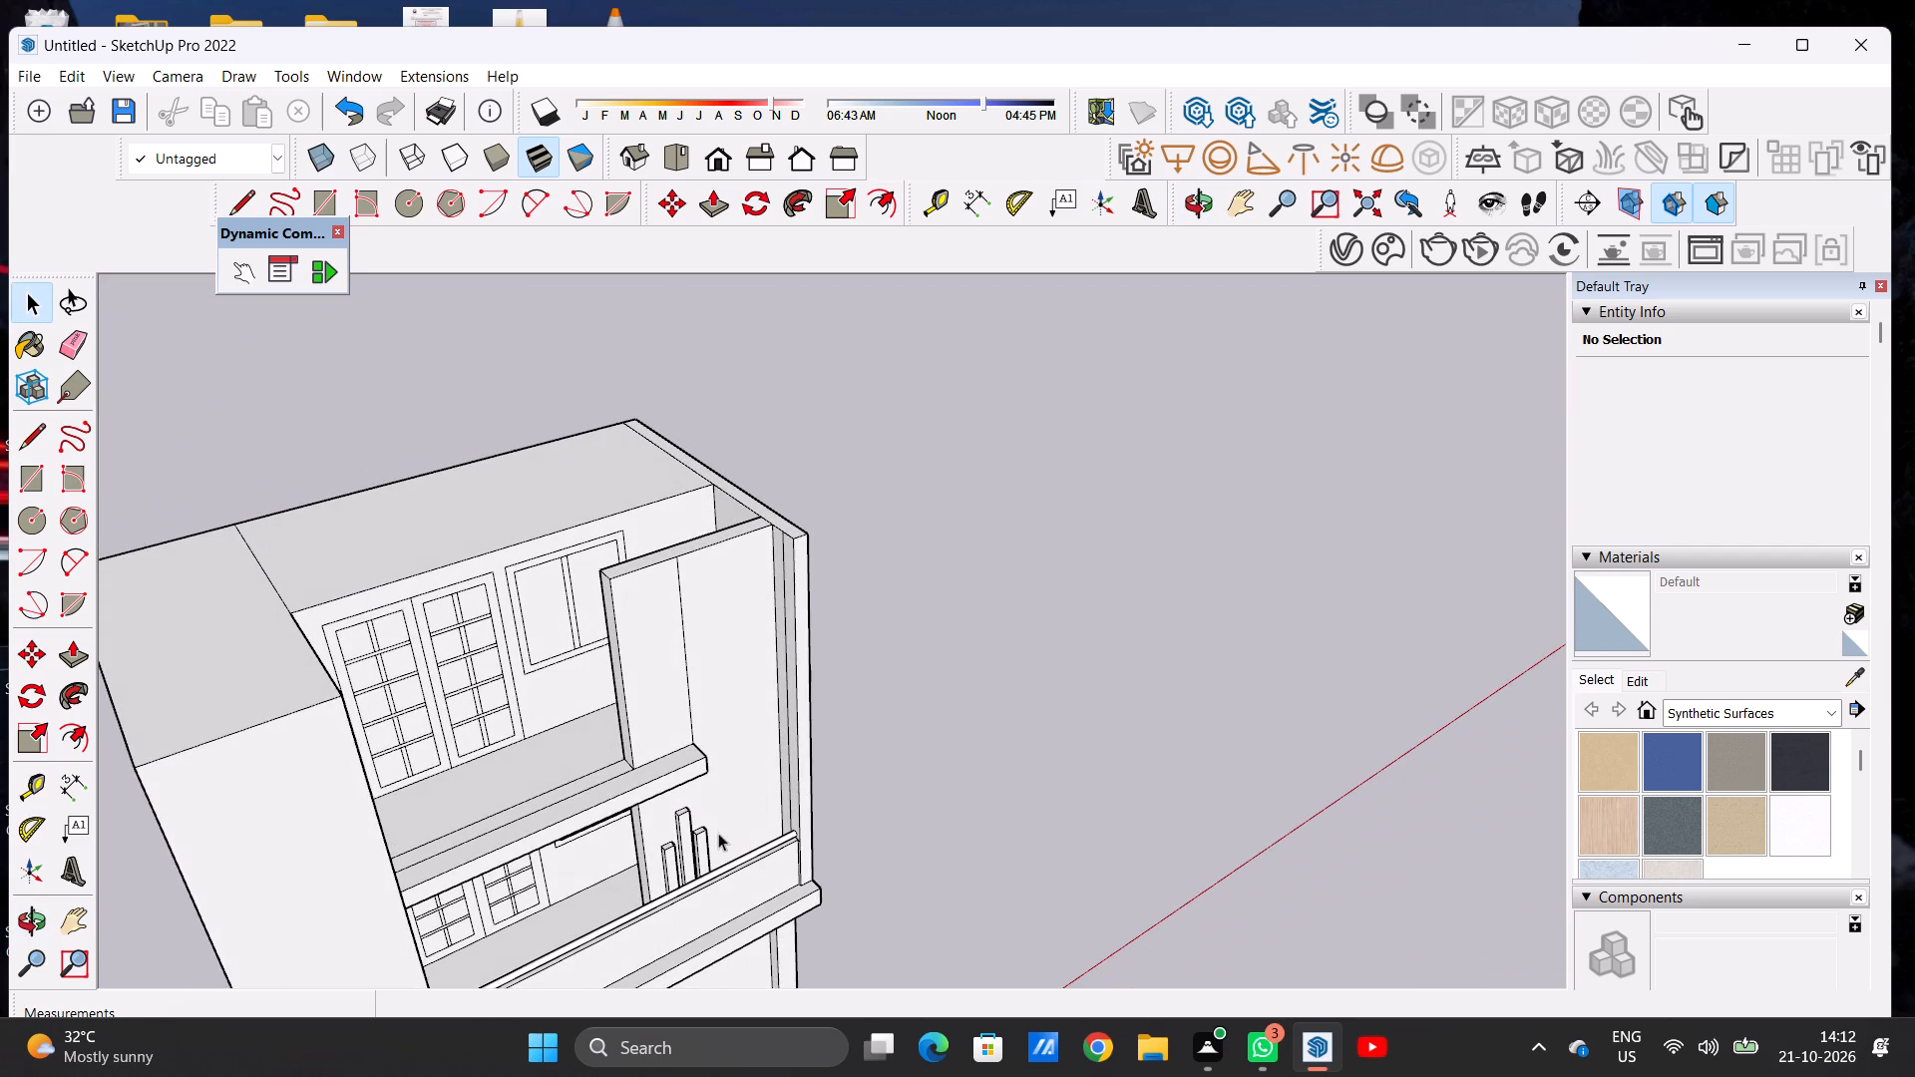
scroll(653, 824, "up", 7)
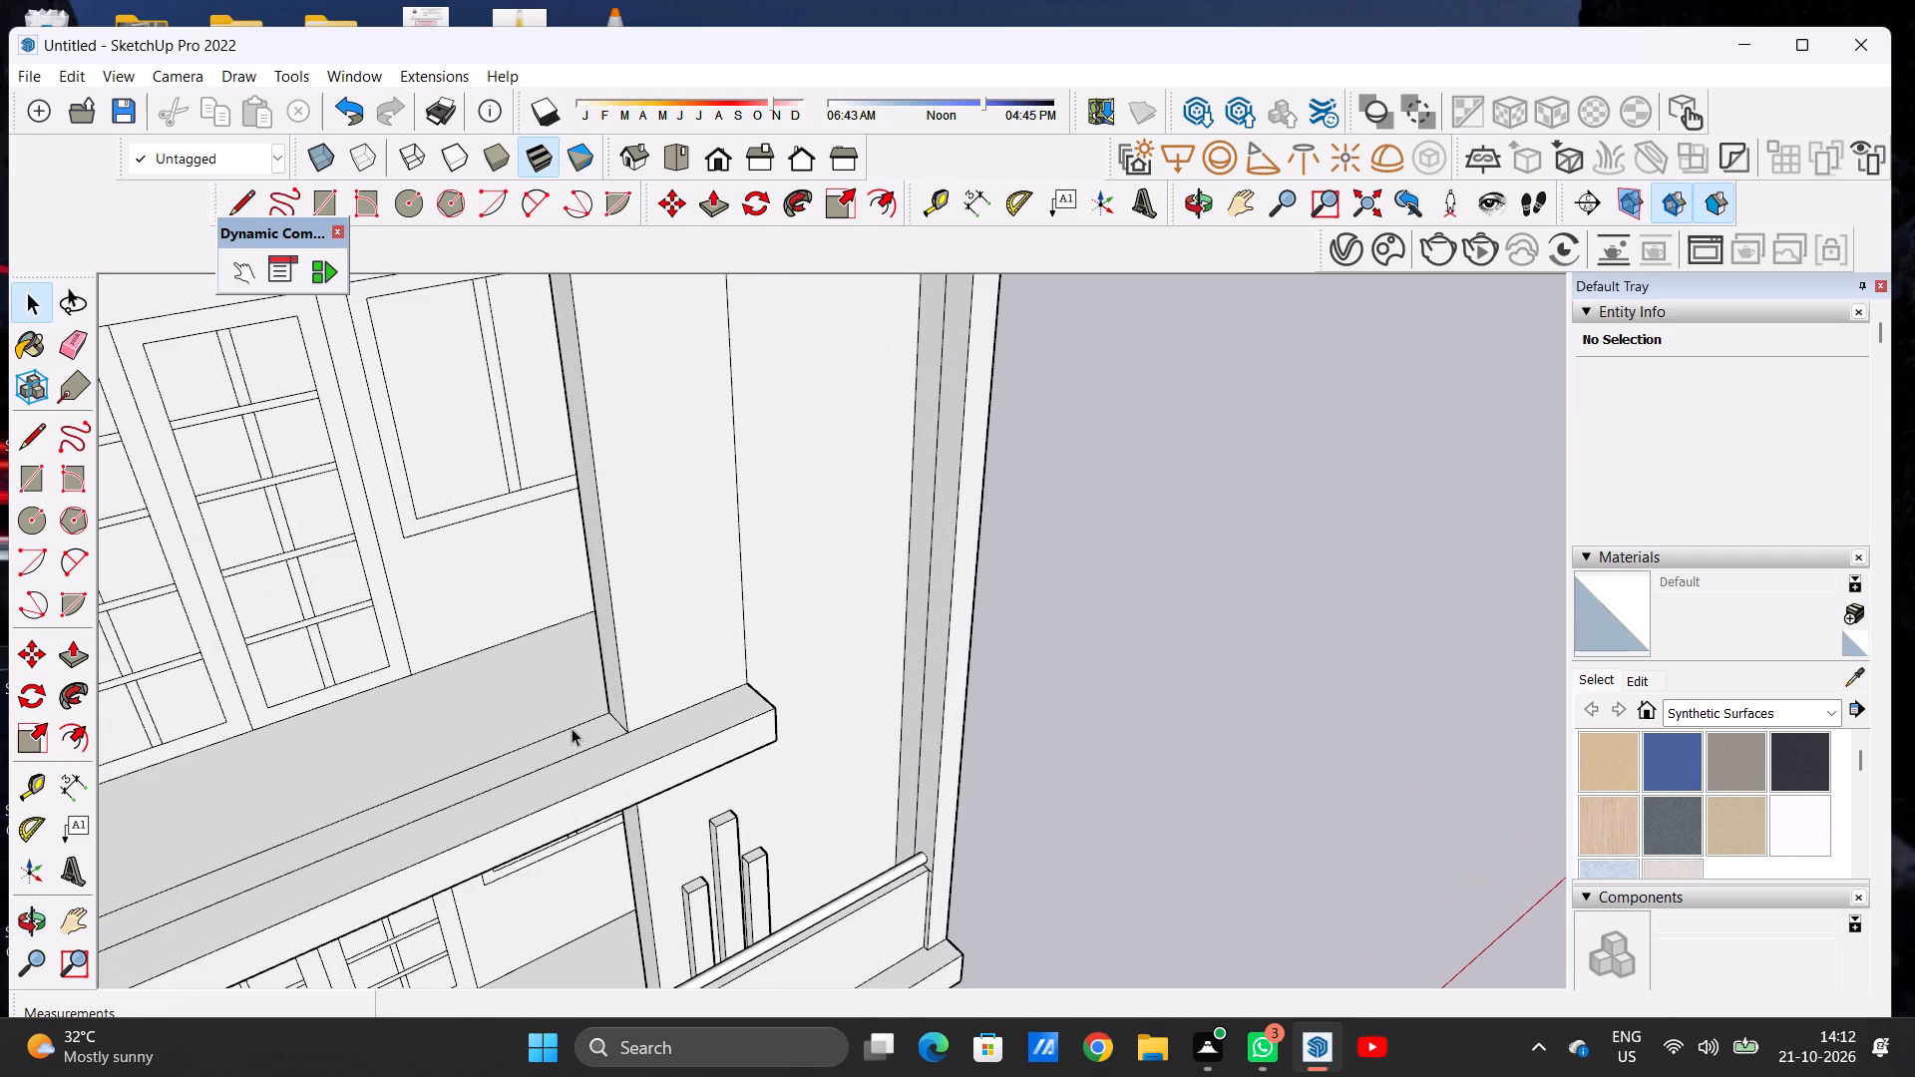
scroll(571, 737, "up", 2)
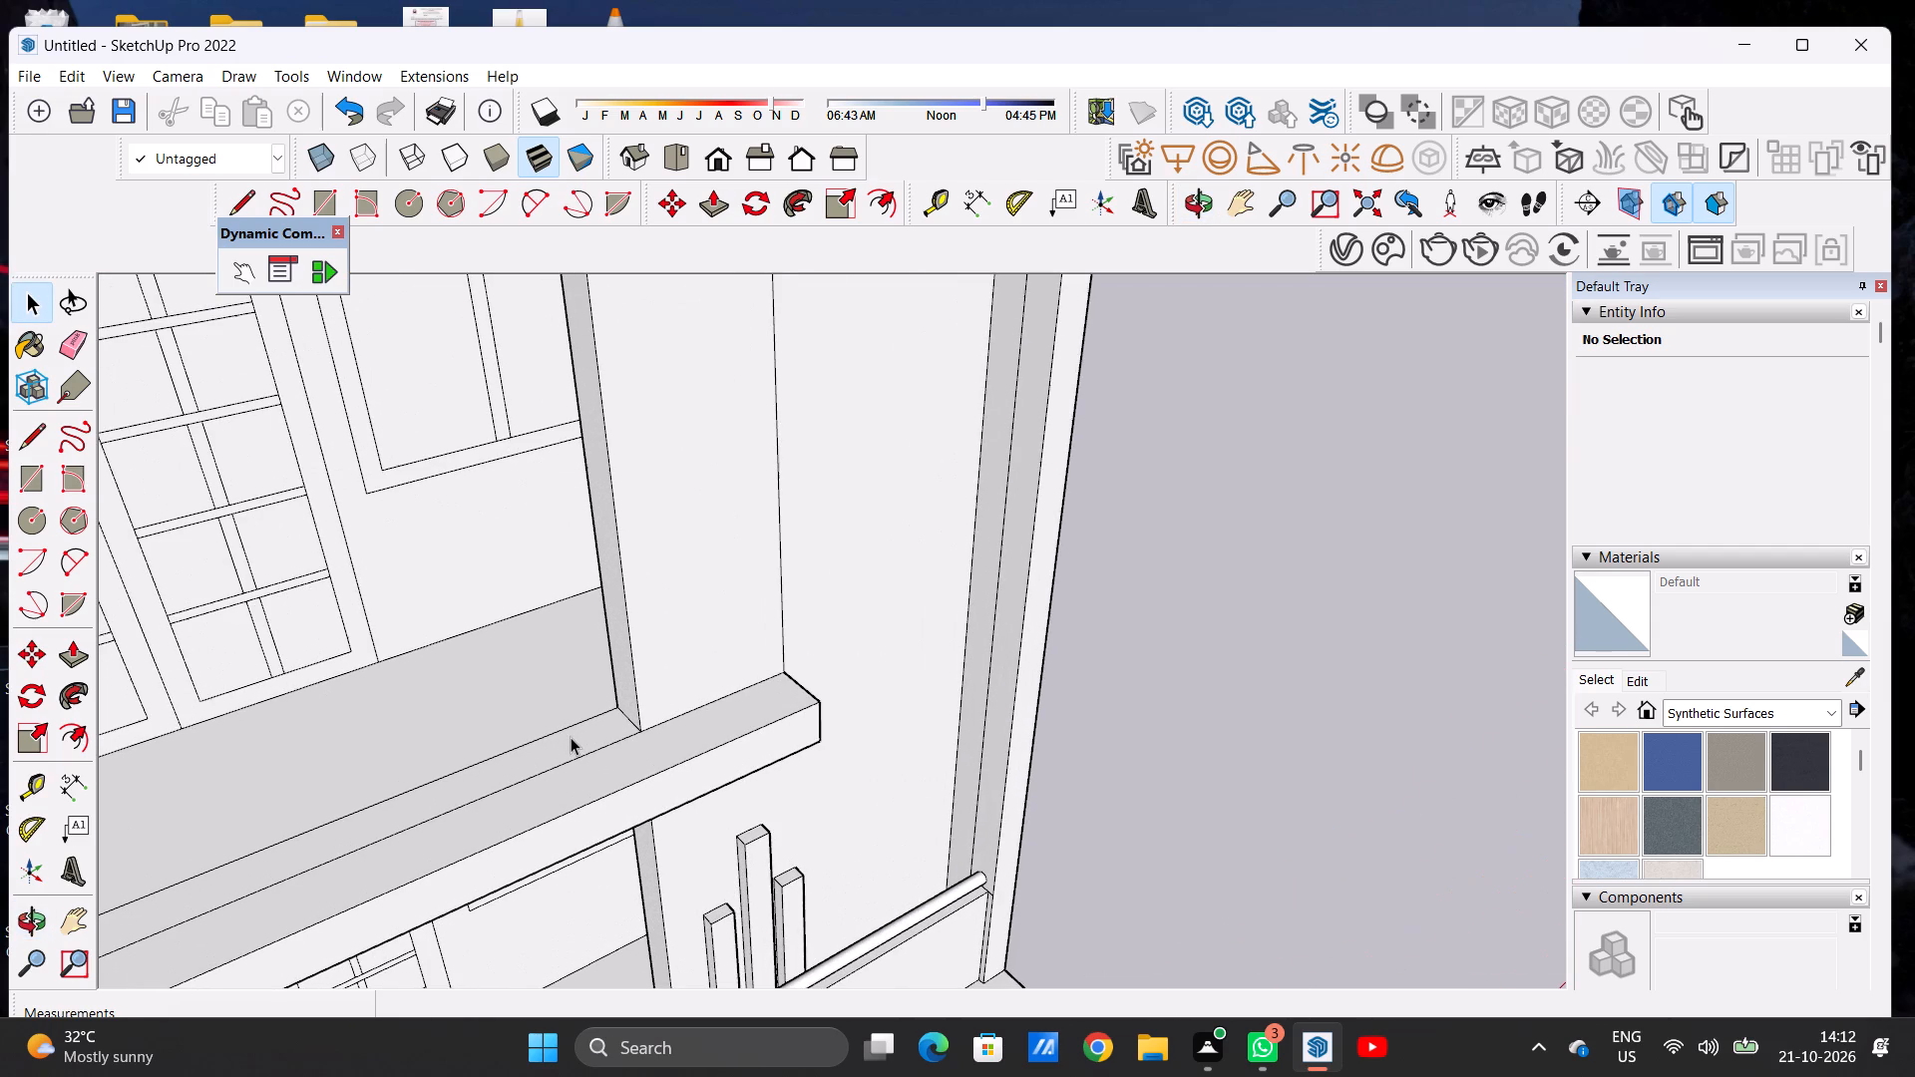
scroll(573, 737, "down", 6)
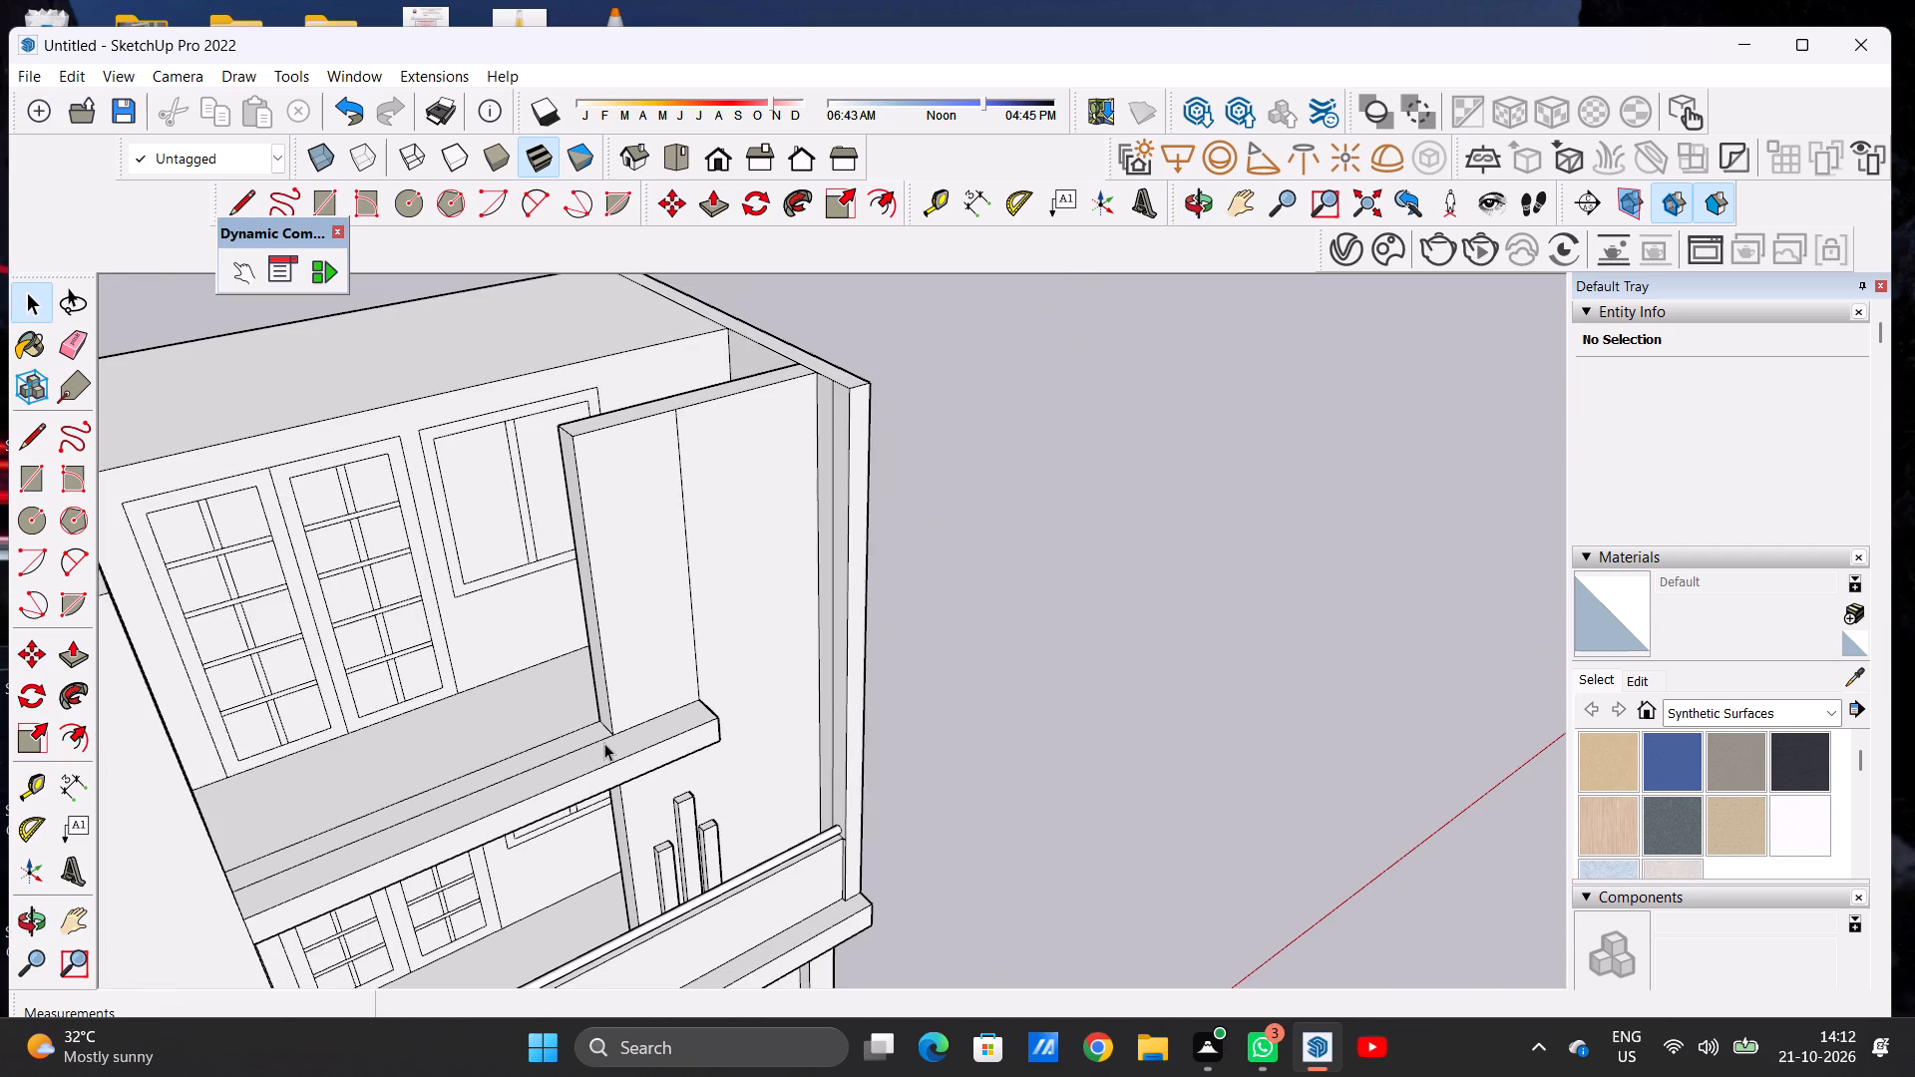
scroll(604, 743, "down", 4)
middle_click_drag(617, 730, 407, 625)
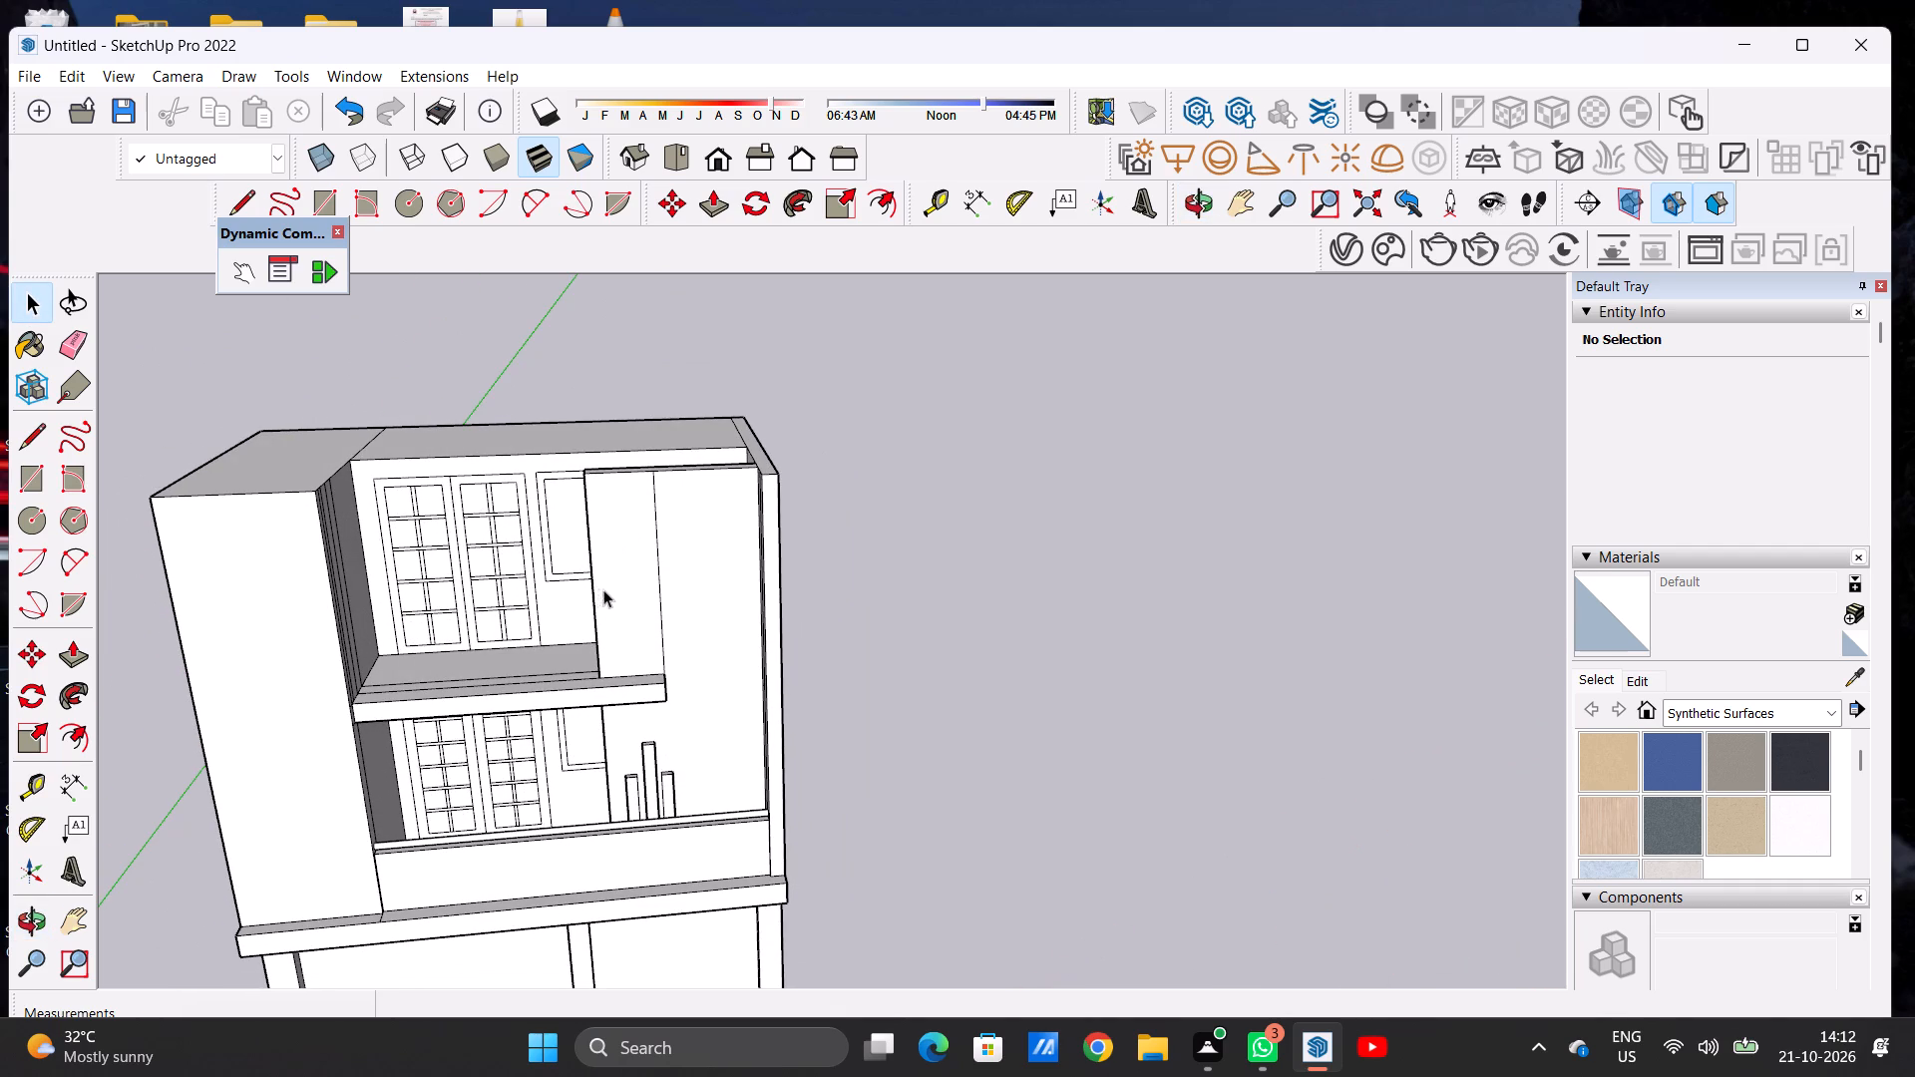
scroll(642, 619, "down", 4)
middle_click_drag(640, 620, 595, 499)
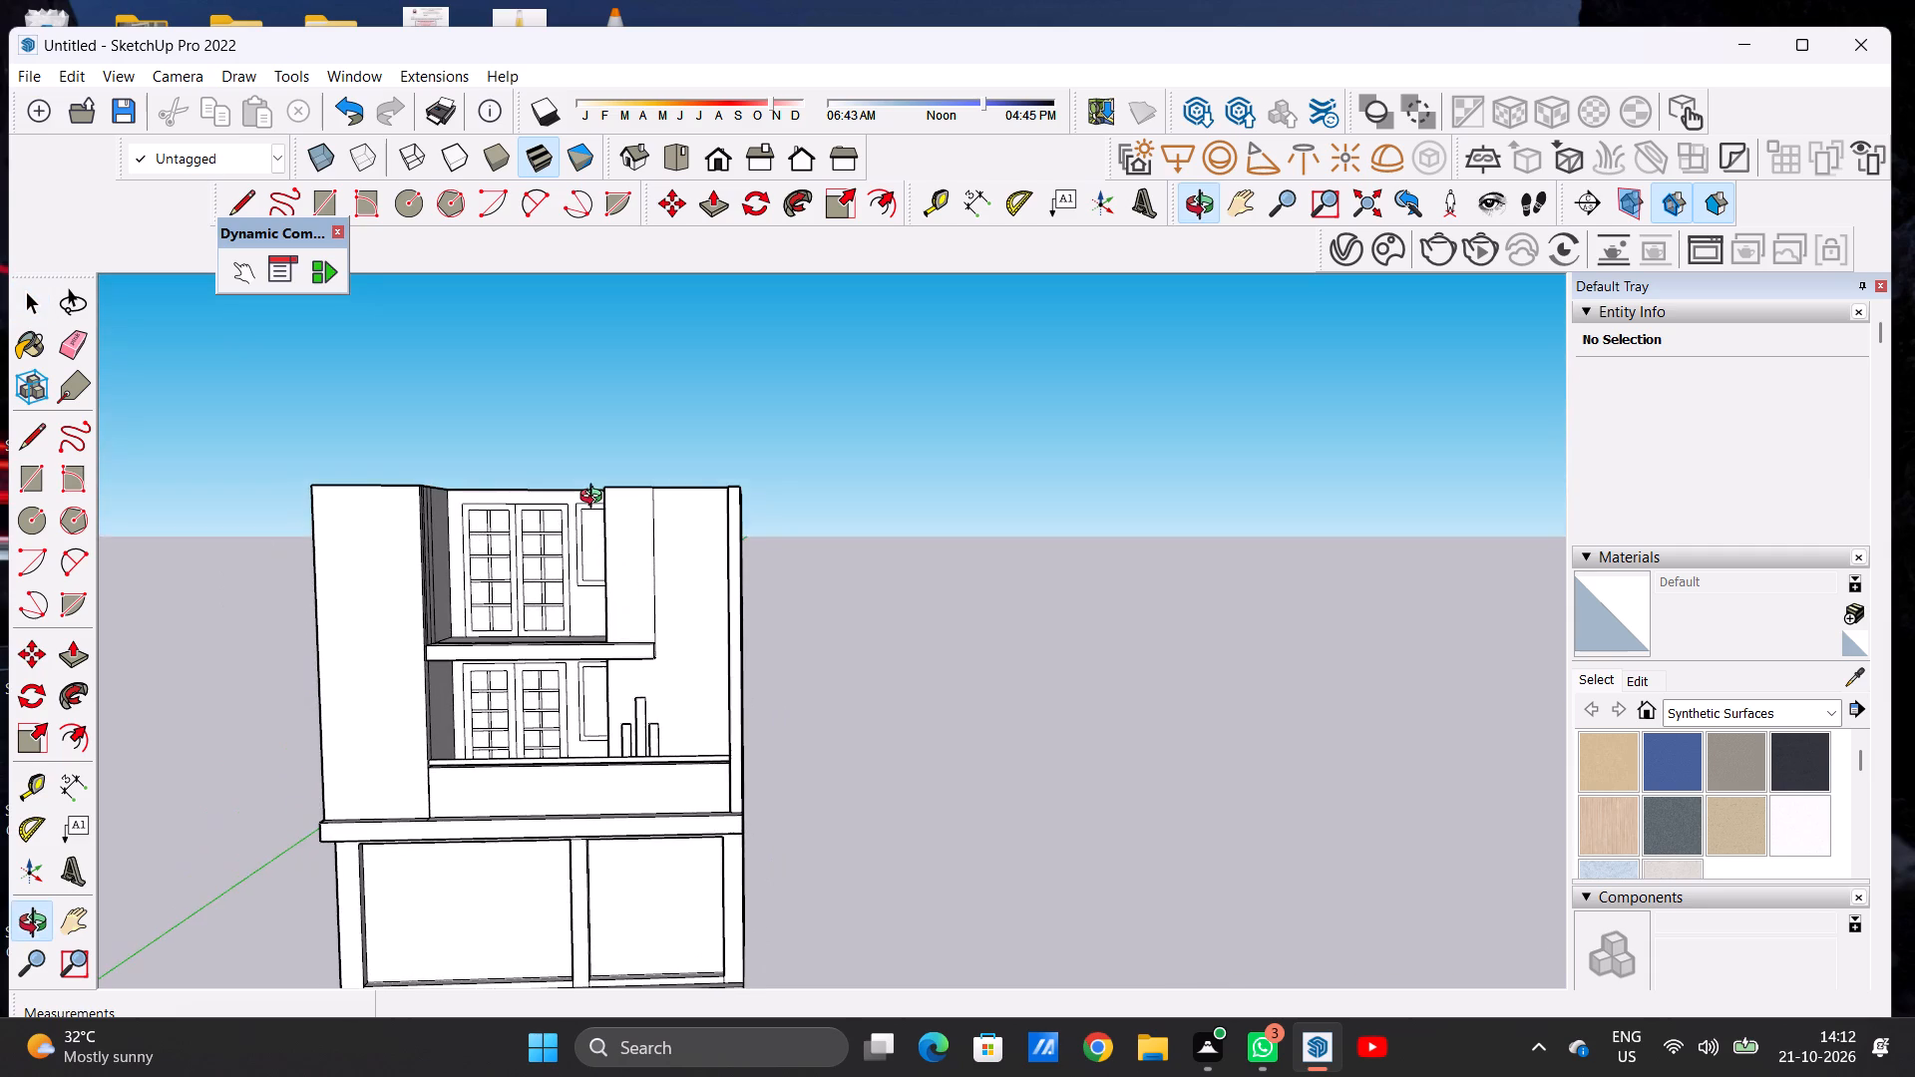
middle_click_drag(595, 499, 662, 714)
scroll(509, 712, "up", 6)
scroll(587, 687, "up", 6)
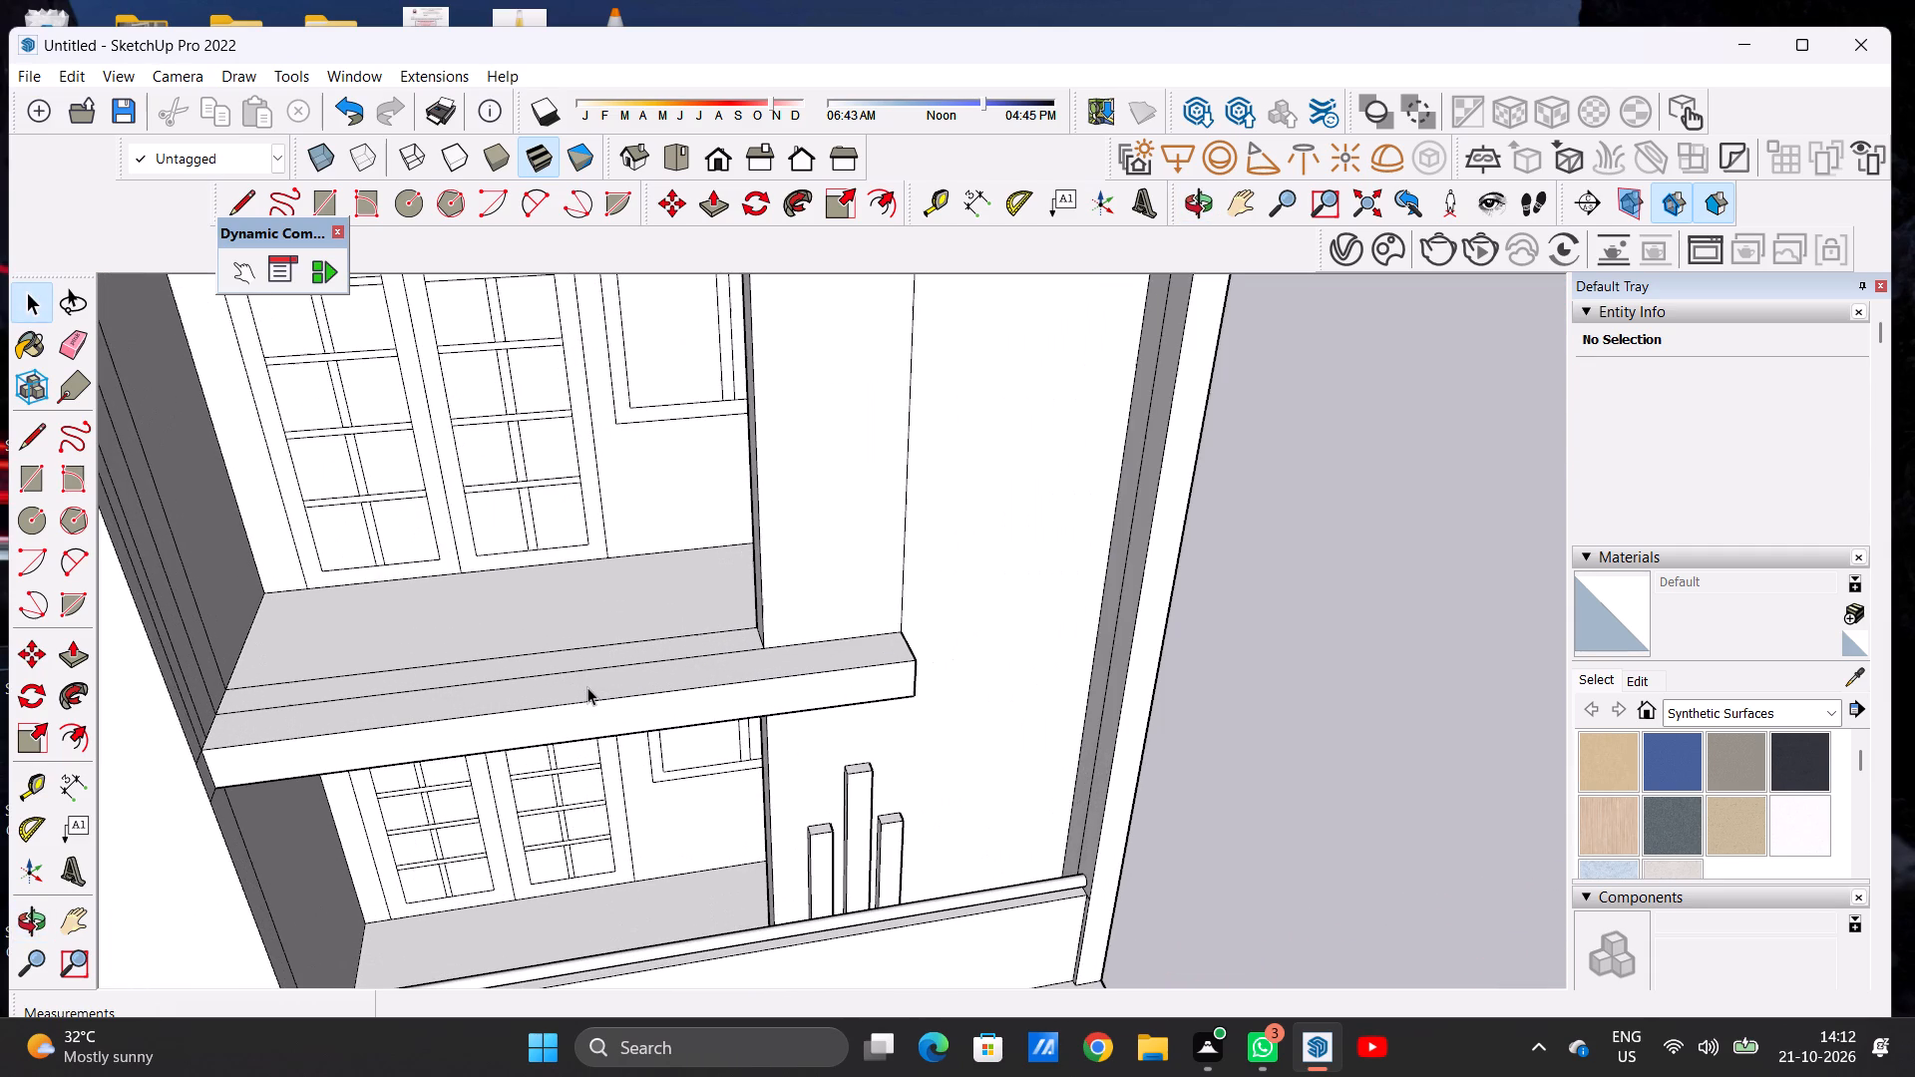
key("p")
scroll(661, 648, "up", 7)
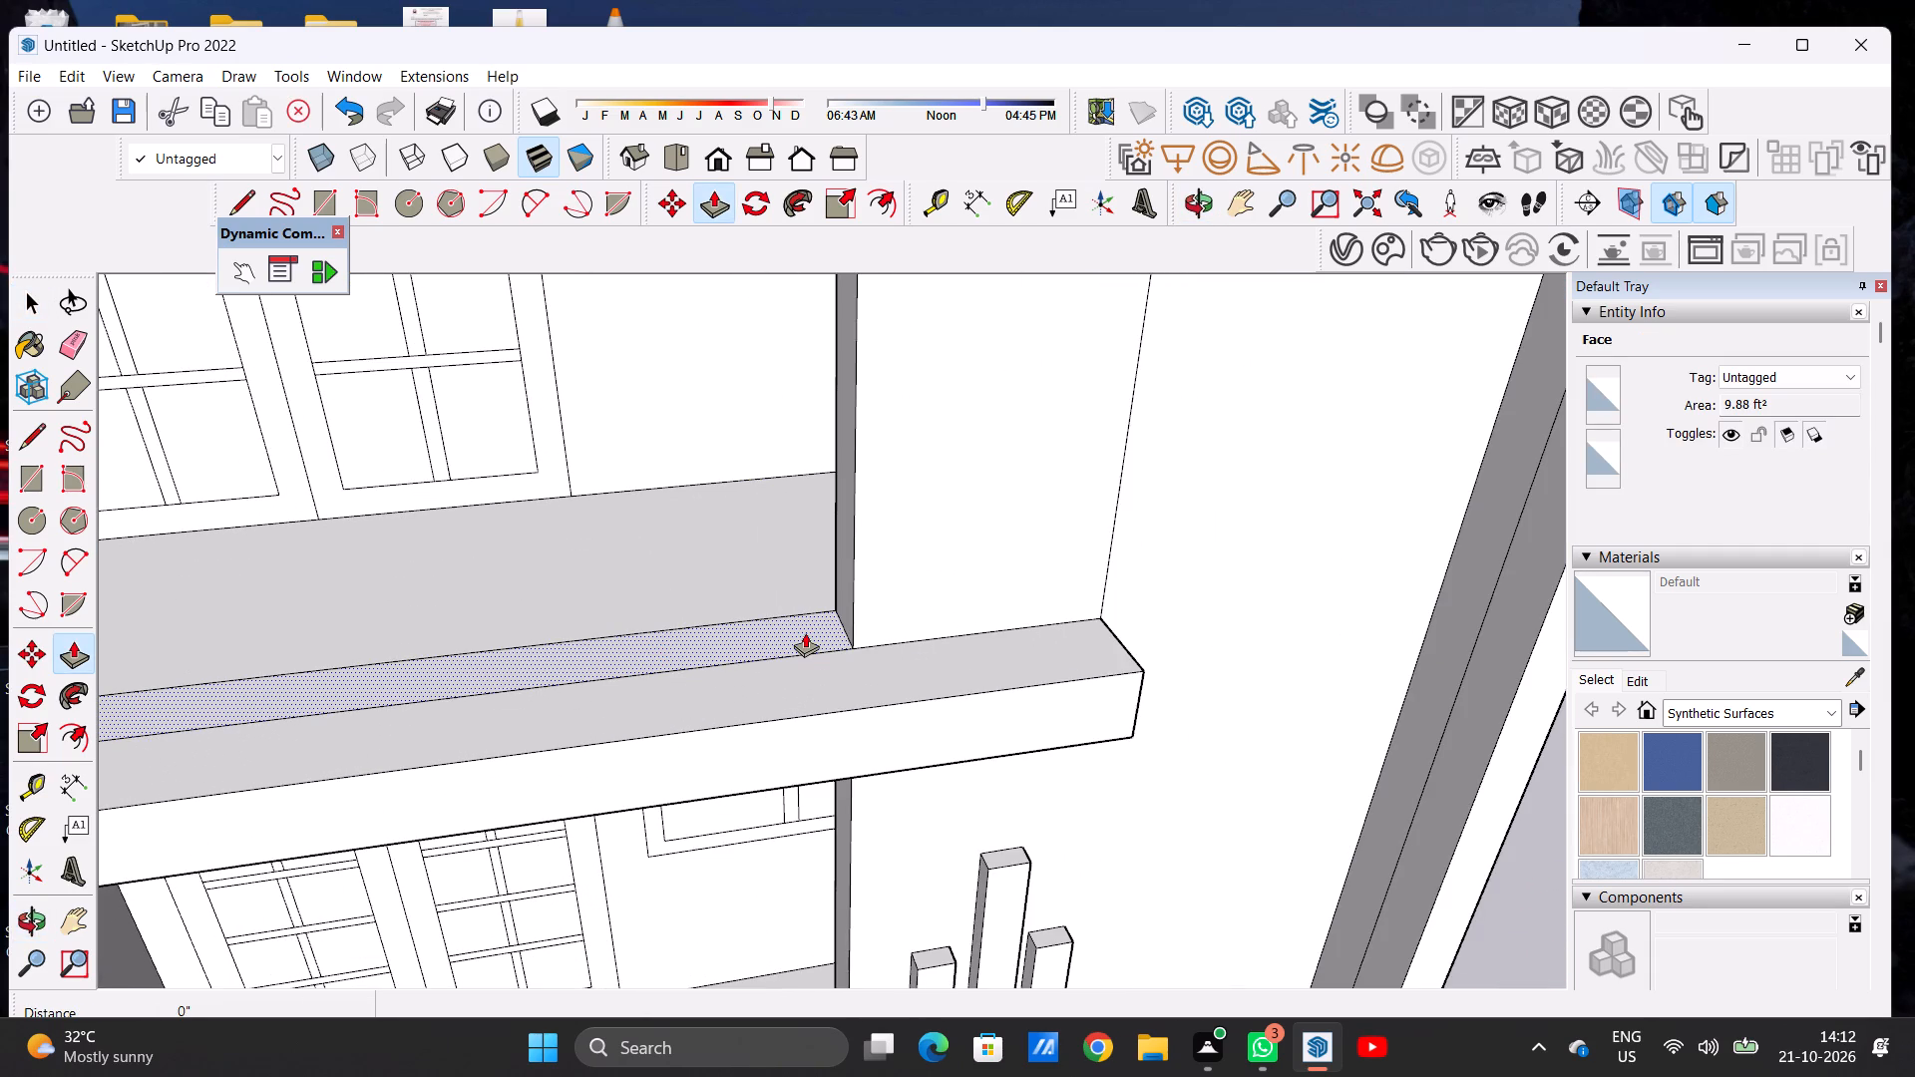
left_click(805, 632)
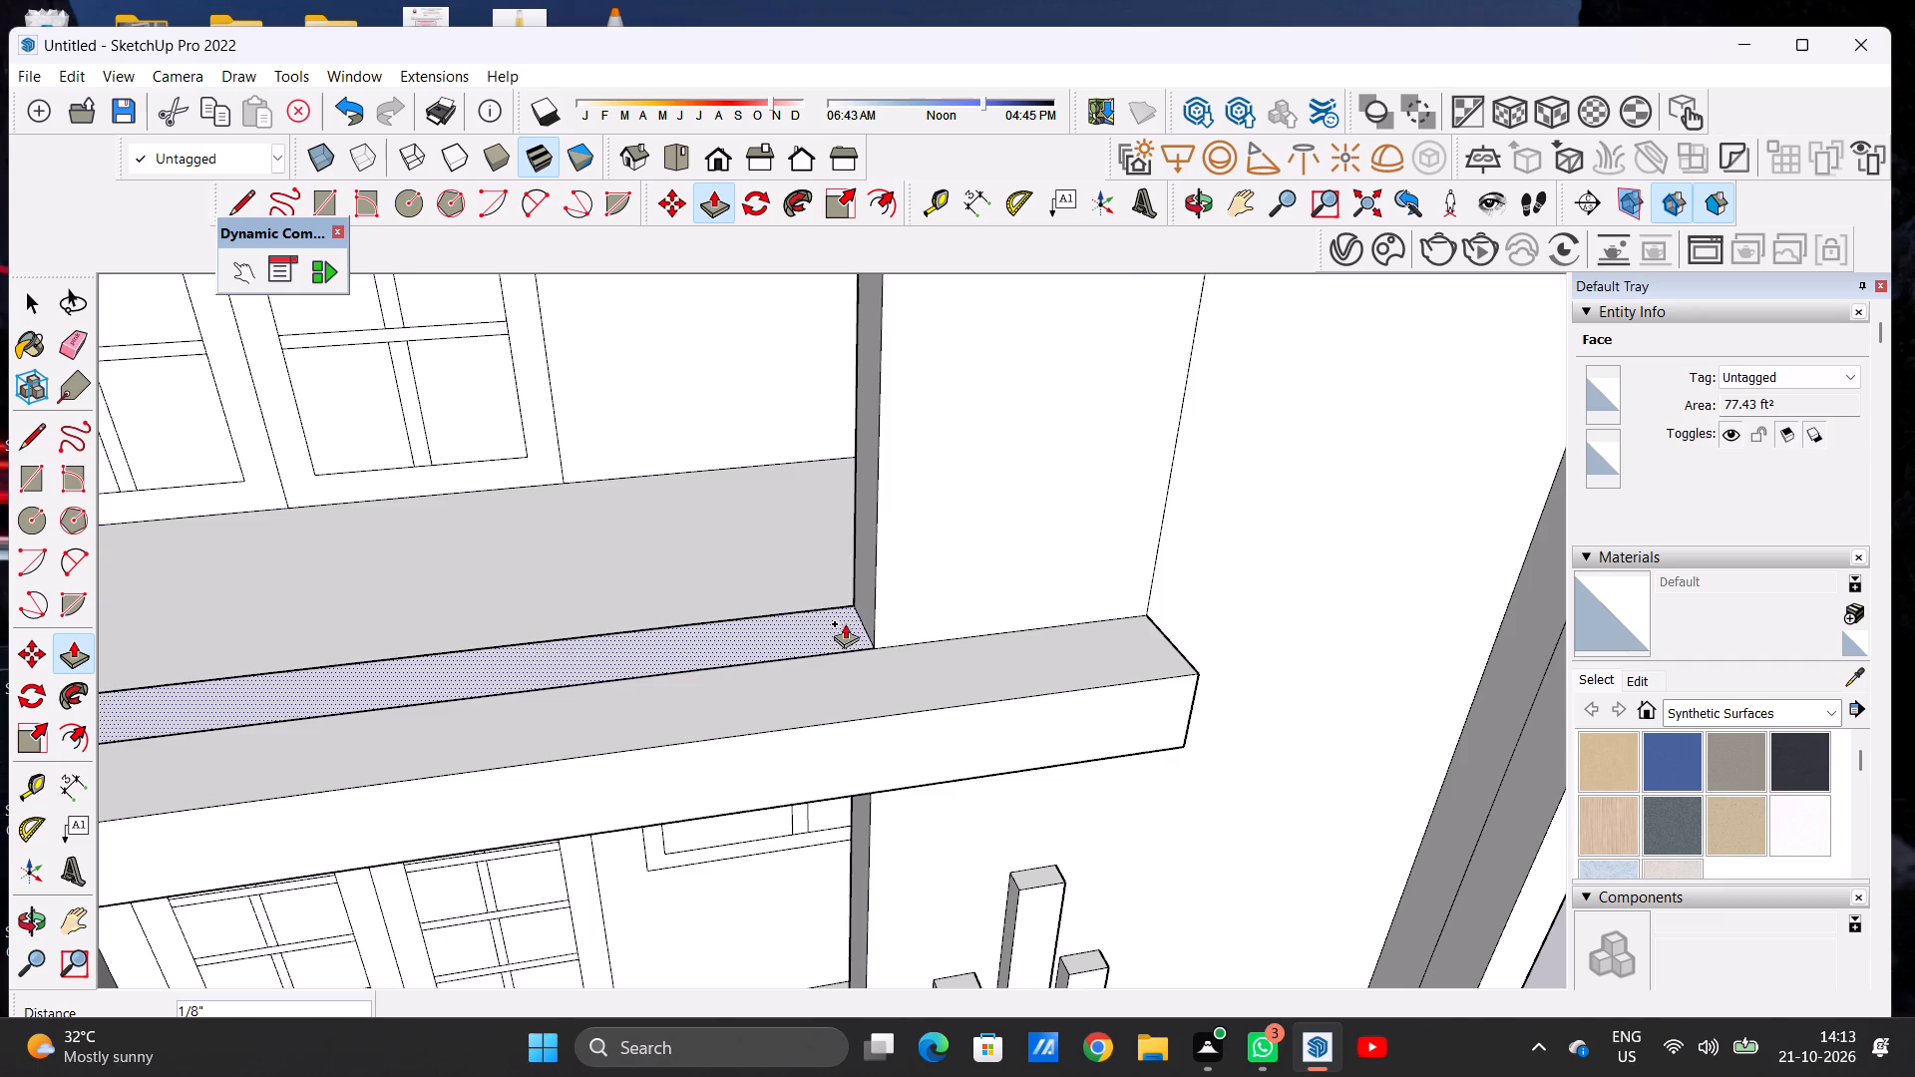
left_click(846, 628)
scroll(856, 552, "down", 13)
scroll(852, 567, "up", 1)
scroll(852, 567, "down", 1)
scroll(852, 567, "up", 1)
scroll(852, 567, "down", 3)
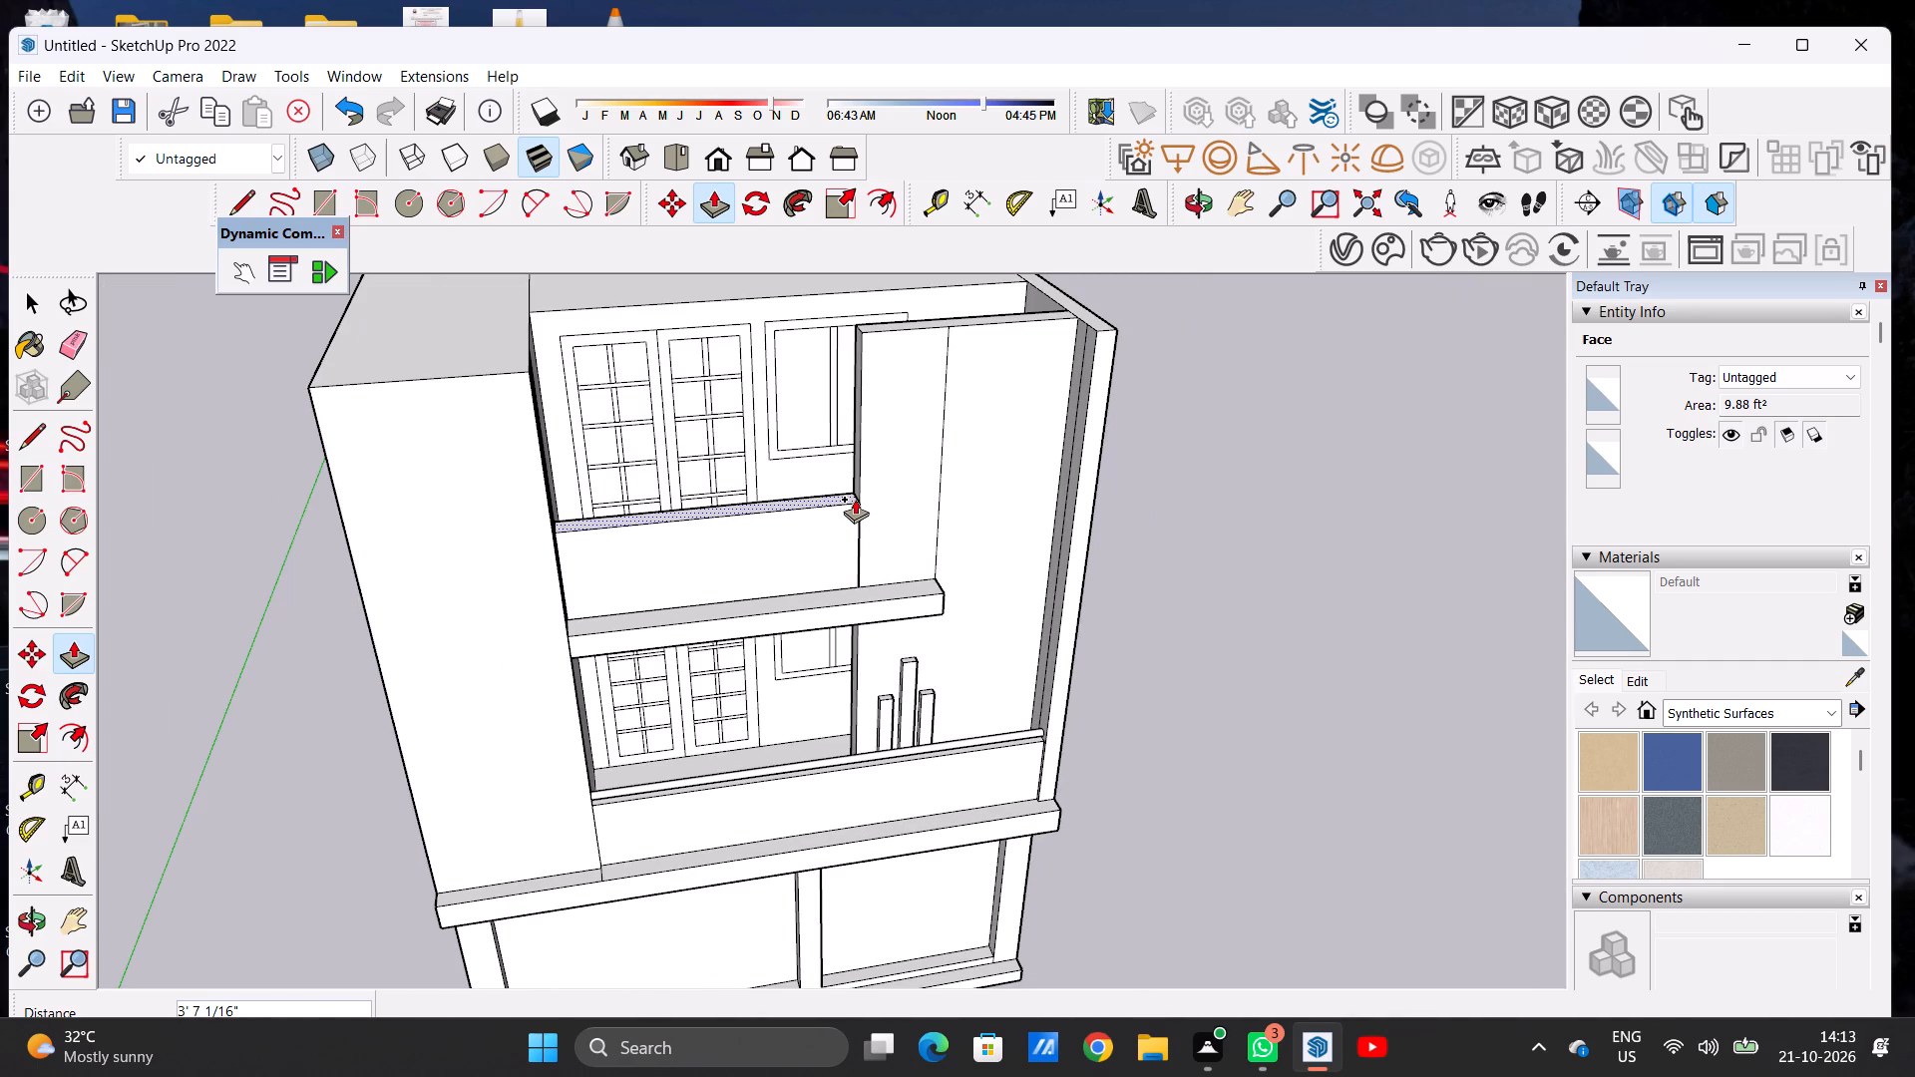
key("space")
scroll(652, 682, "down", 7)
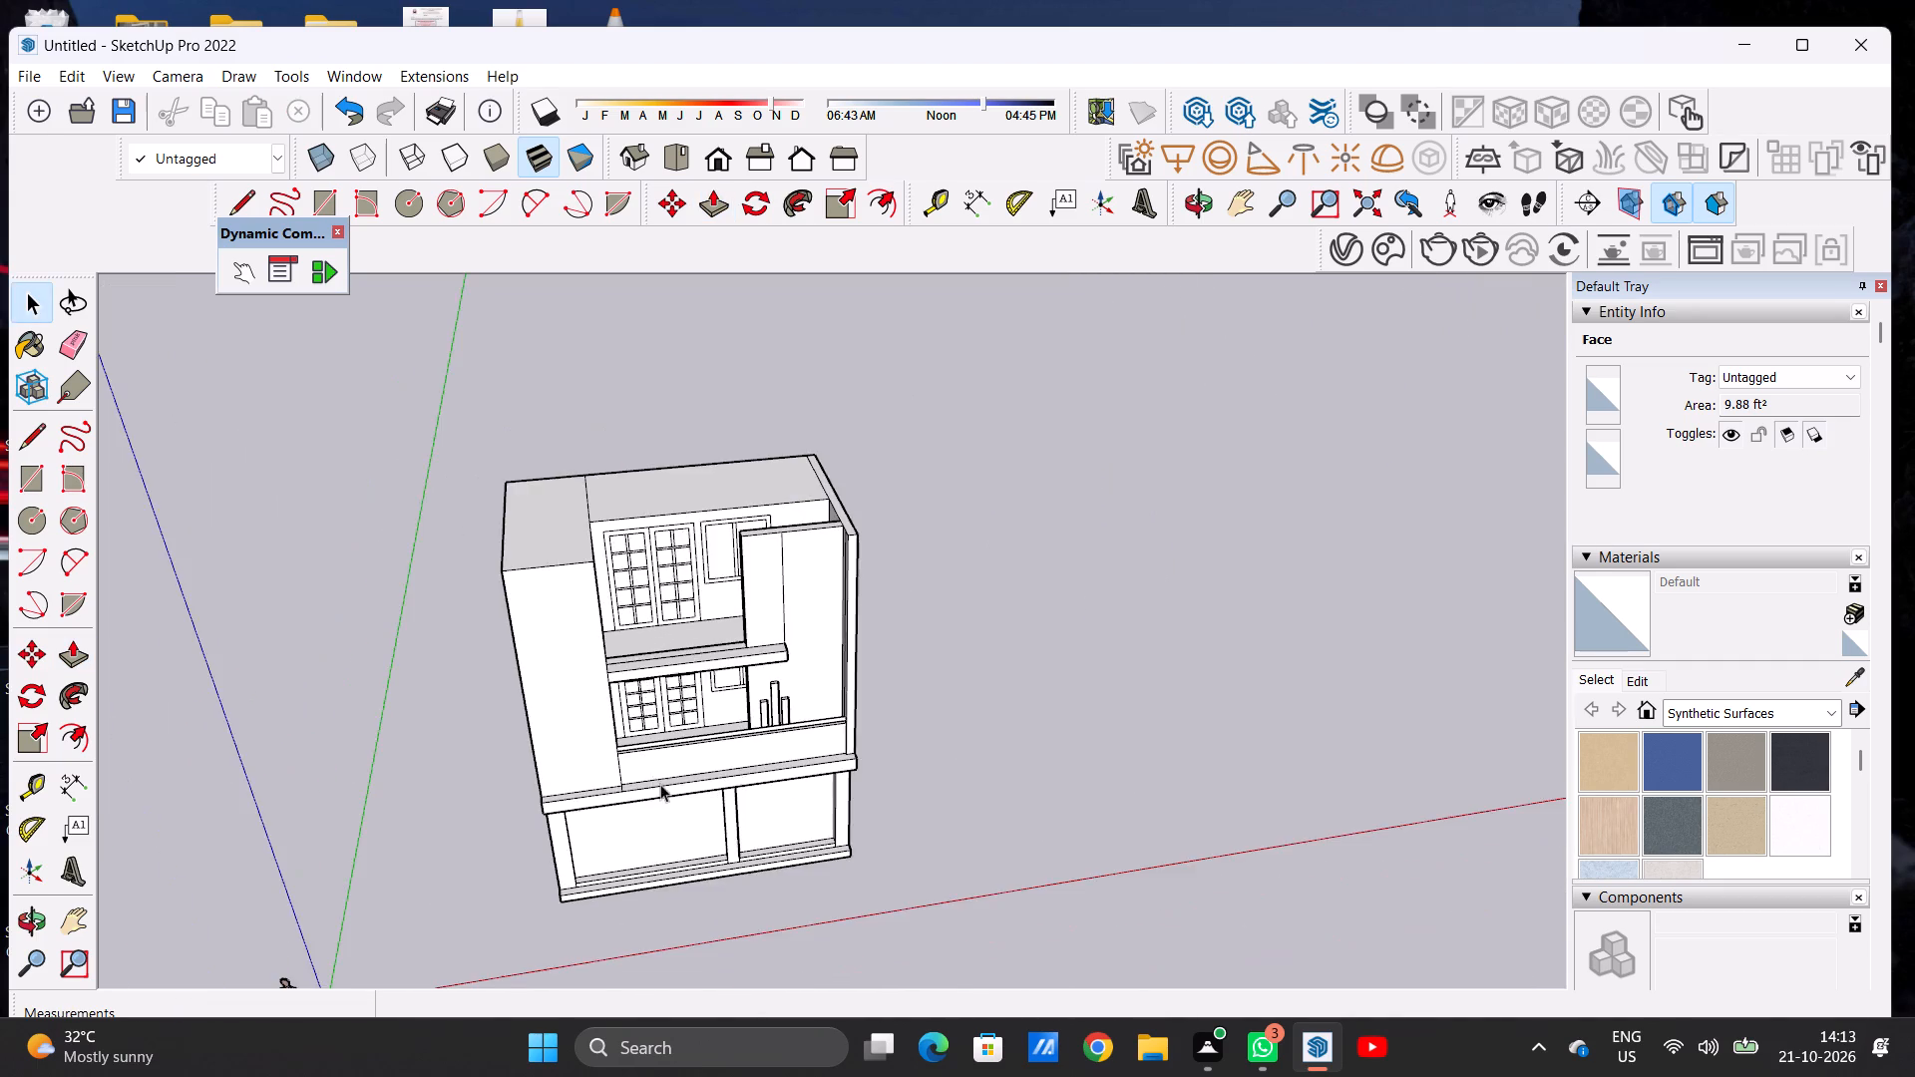
Measure the height of the lower storey's balcony parapet at its end beside the plain side wall.
middle_click_drag(654, 785, 525, 583)
scroll(552, 720, "up", 7)
middle_click_drag(628, 719, 334, 719)
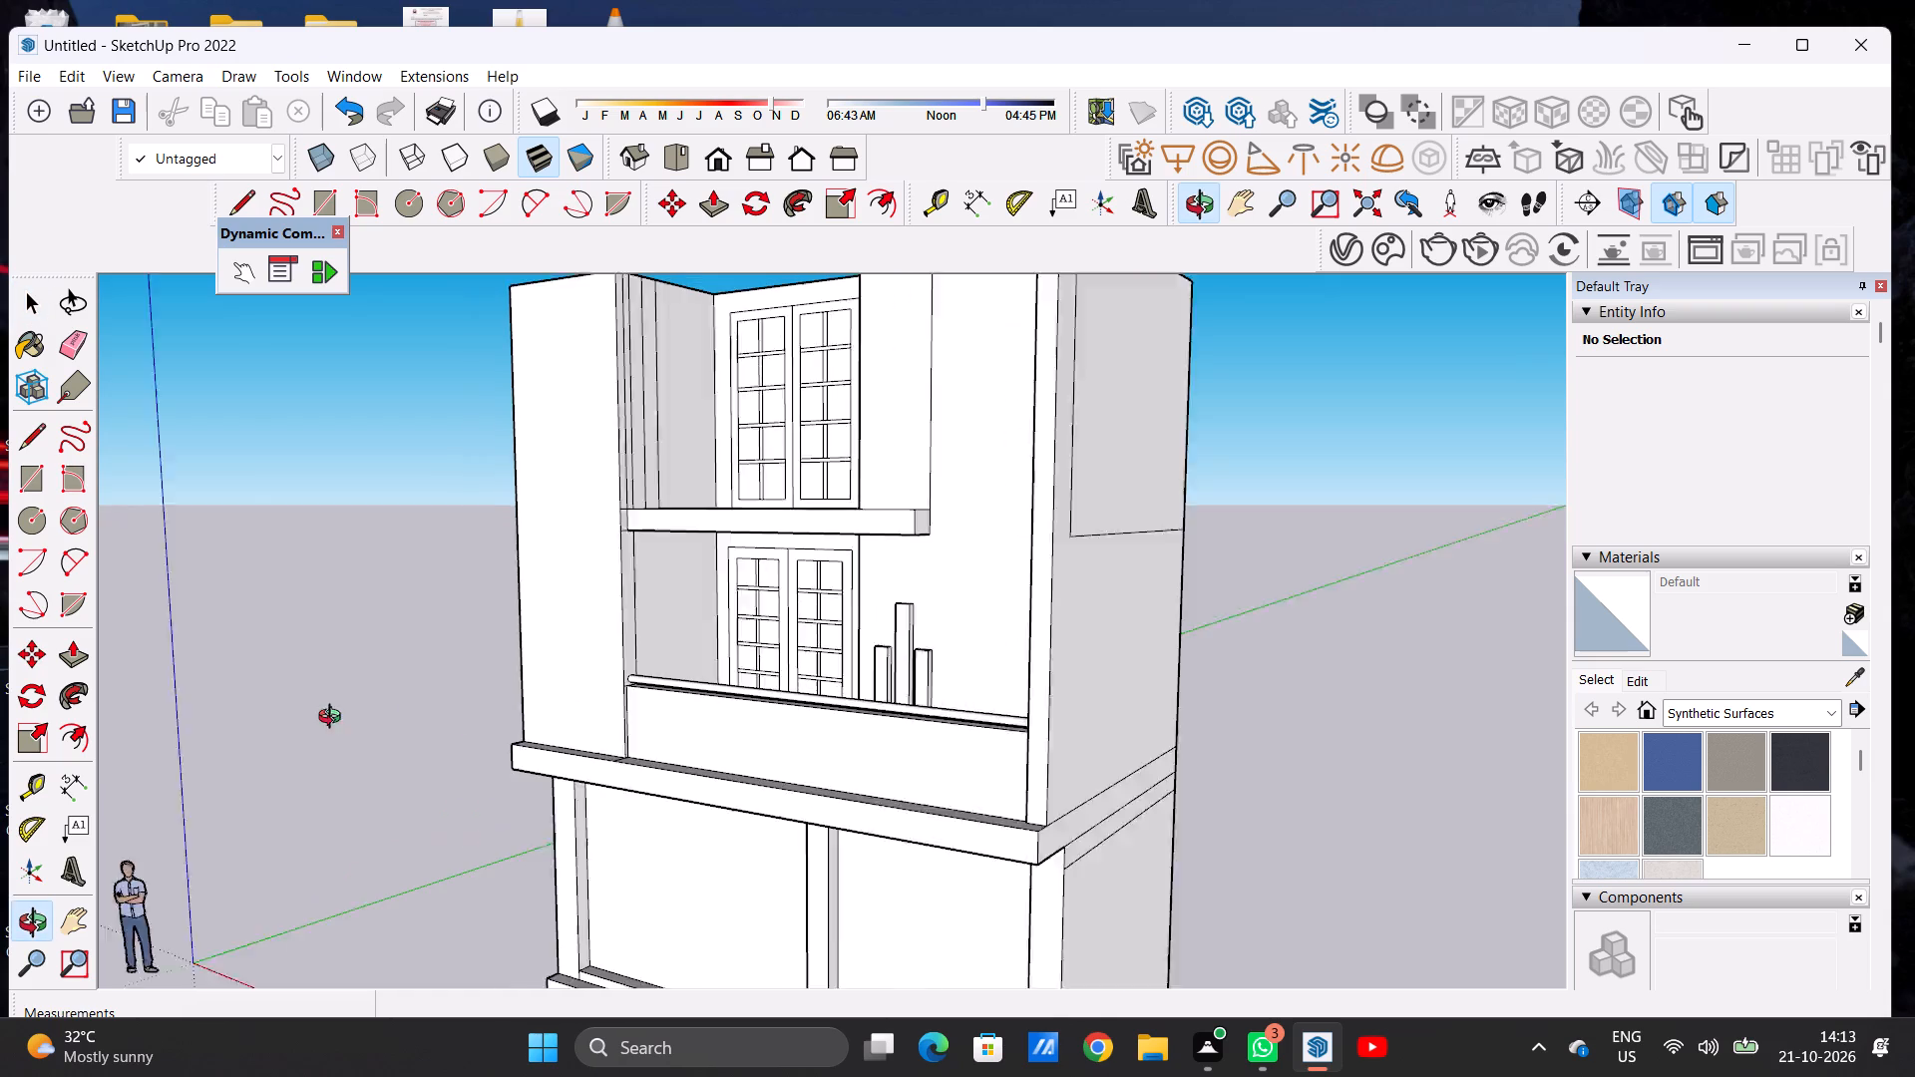
middle_click_drag(334, 719, 313, 732)
scroll(631, 706, "up", 12)
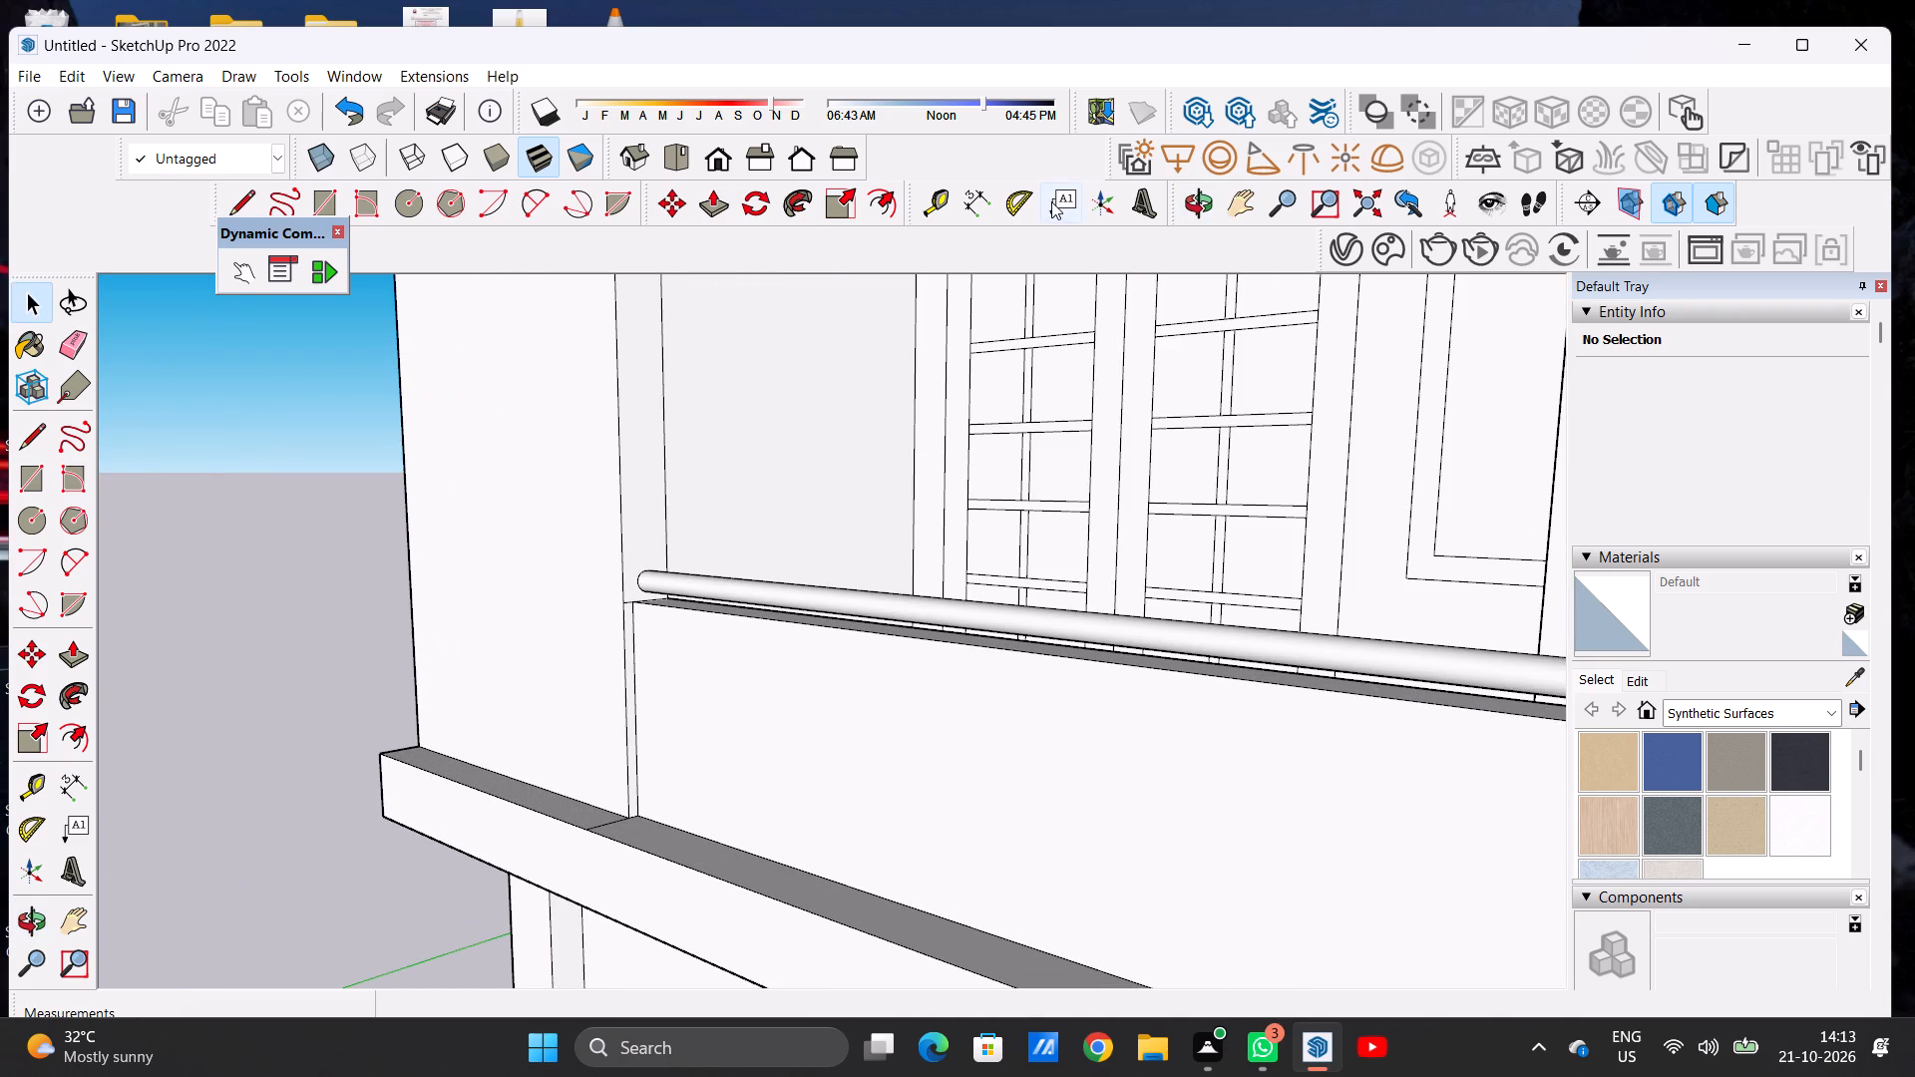
left_click(973, 201)
scroll(660, 728, "up", 6)
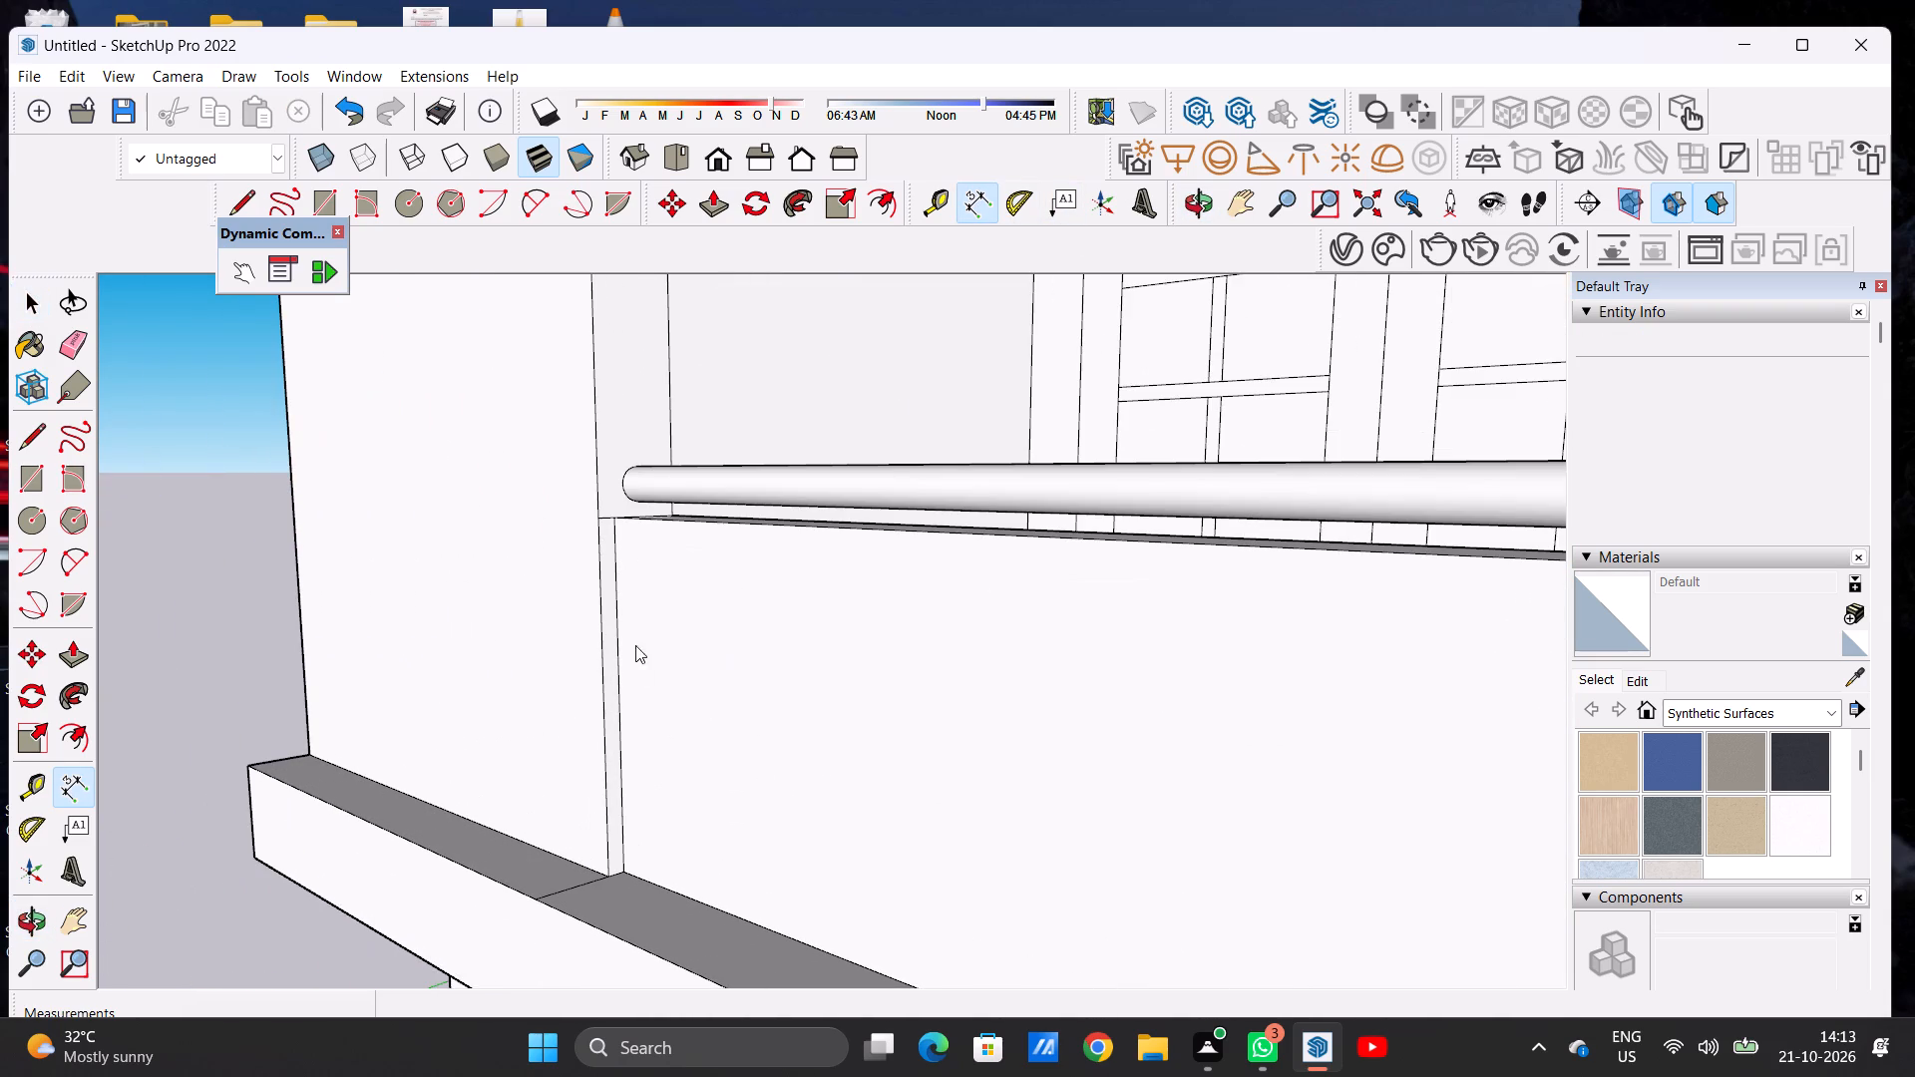
left_click(616, 514)
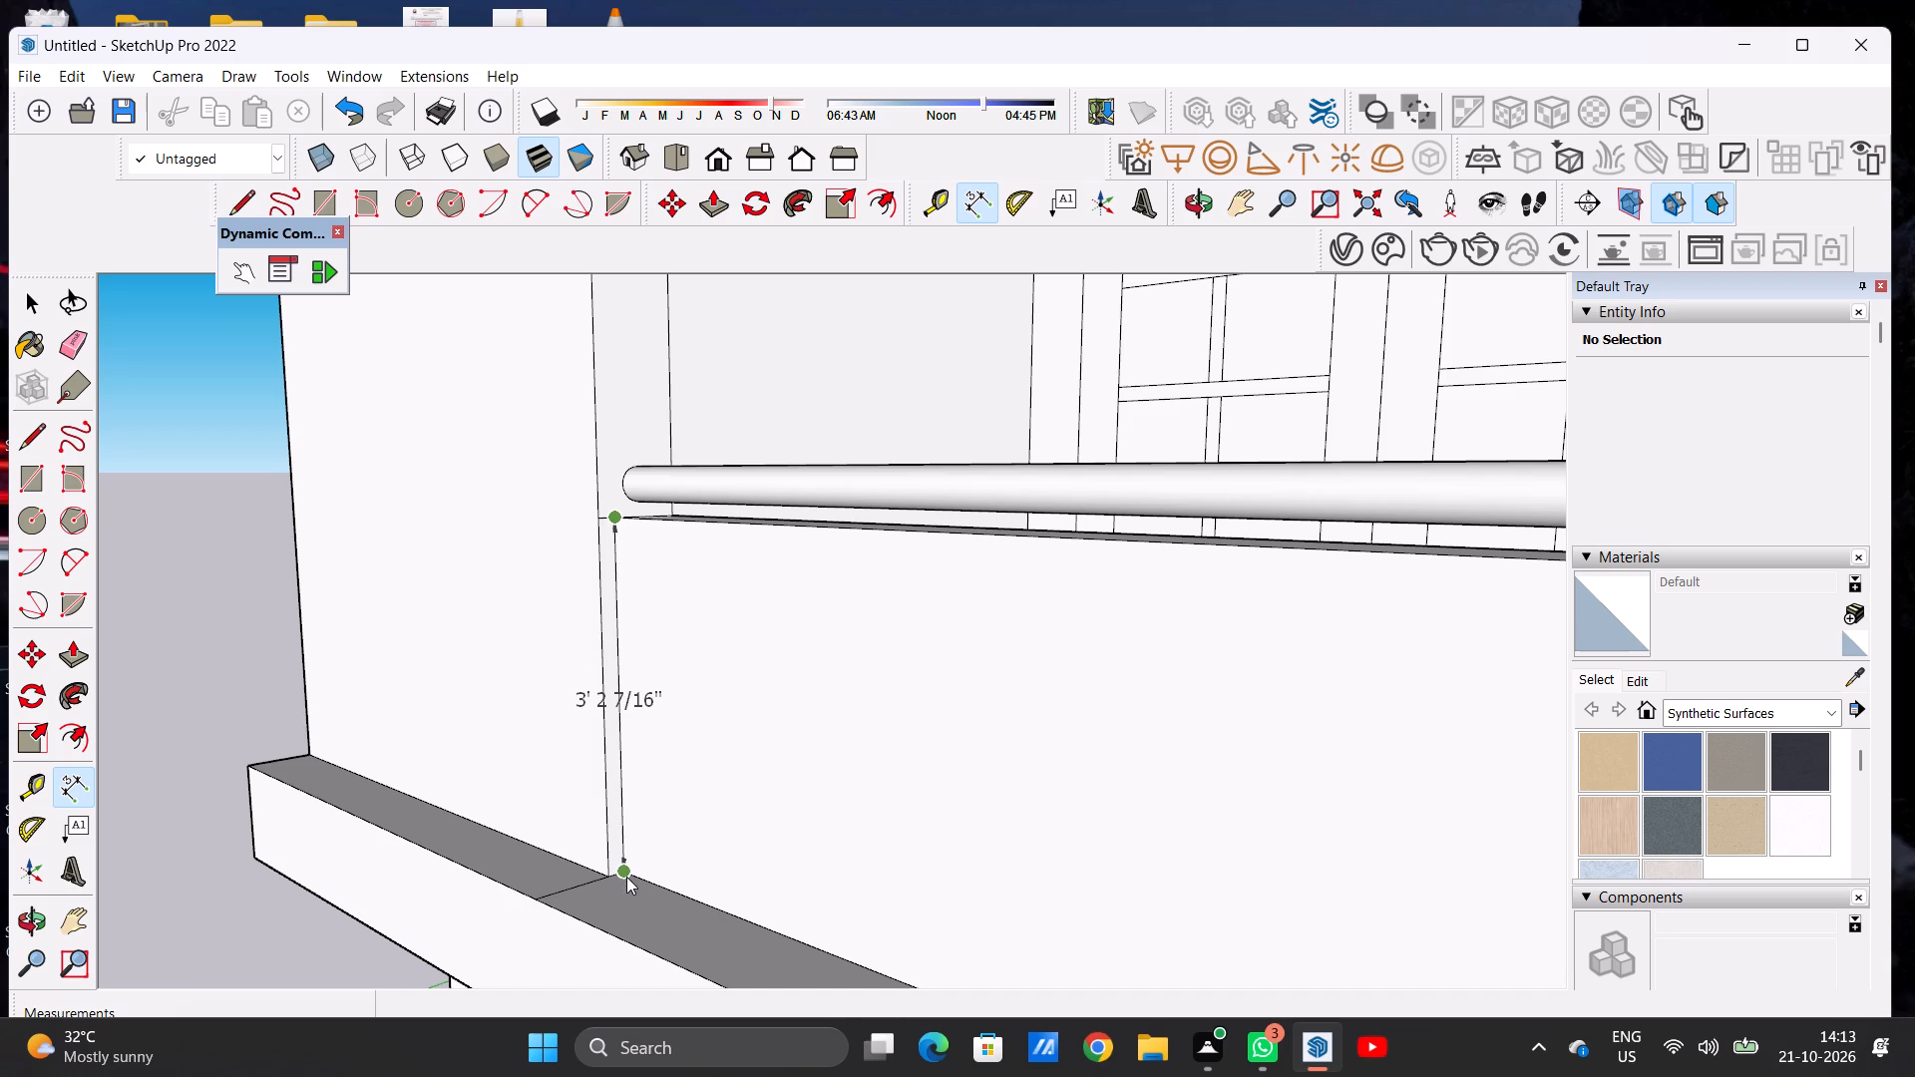
key("space")
Push/Pull the narrow floor strip along the upper storey's balcony front up 4' as a parapet wall.
scroll(622, 774, "down", 20)
scroll(618, 711, "up", 1)
scroll(618, 711, "down", 4)
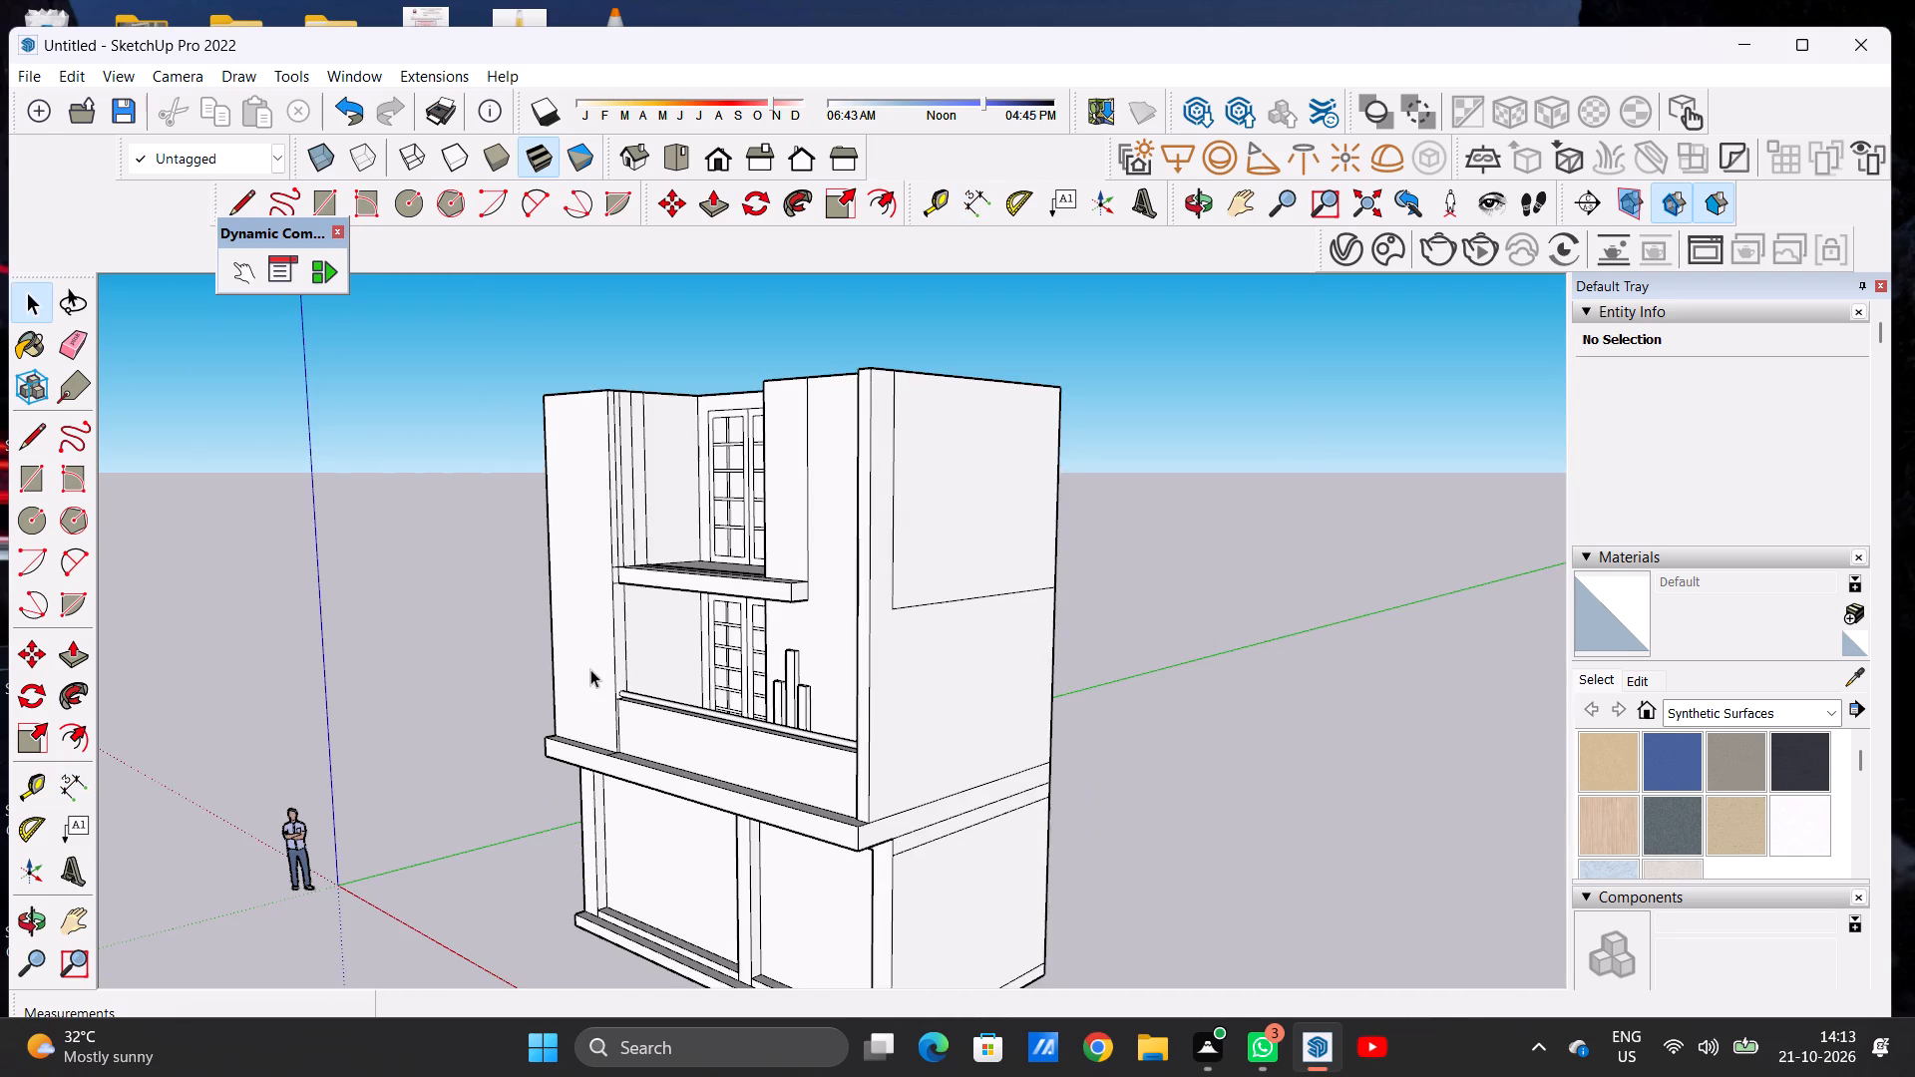
middle_click_drag(590, 669, 1118, 784)
middle_click(1118, 784)
middle_click_drag(1118, 784, 968, 675)
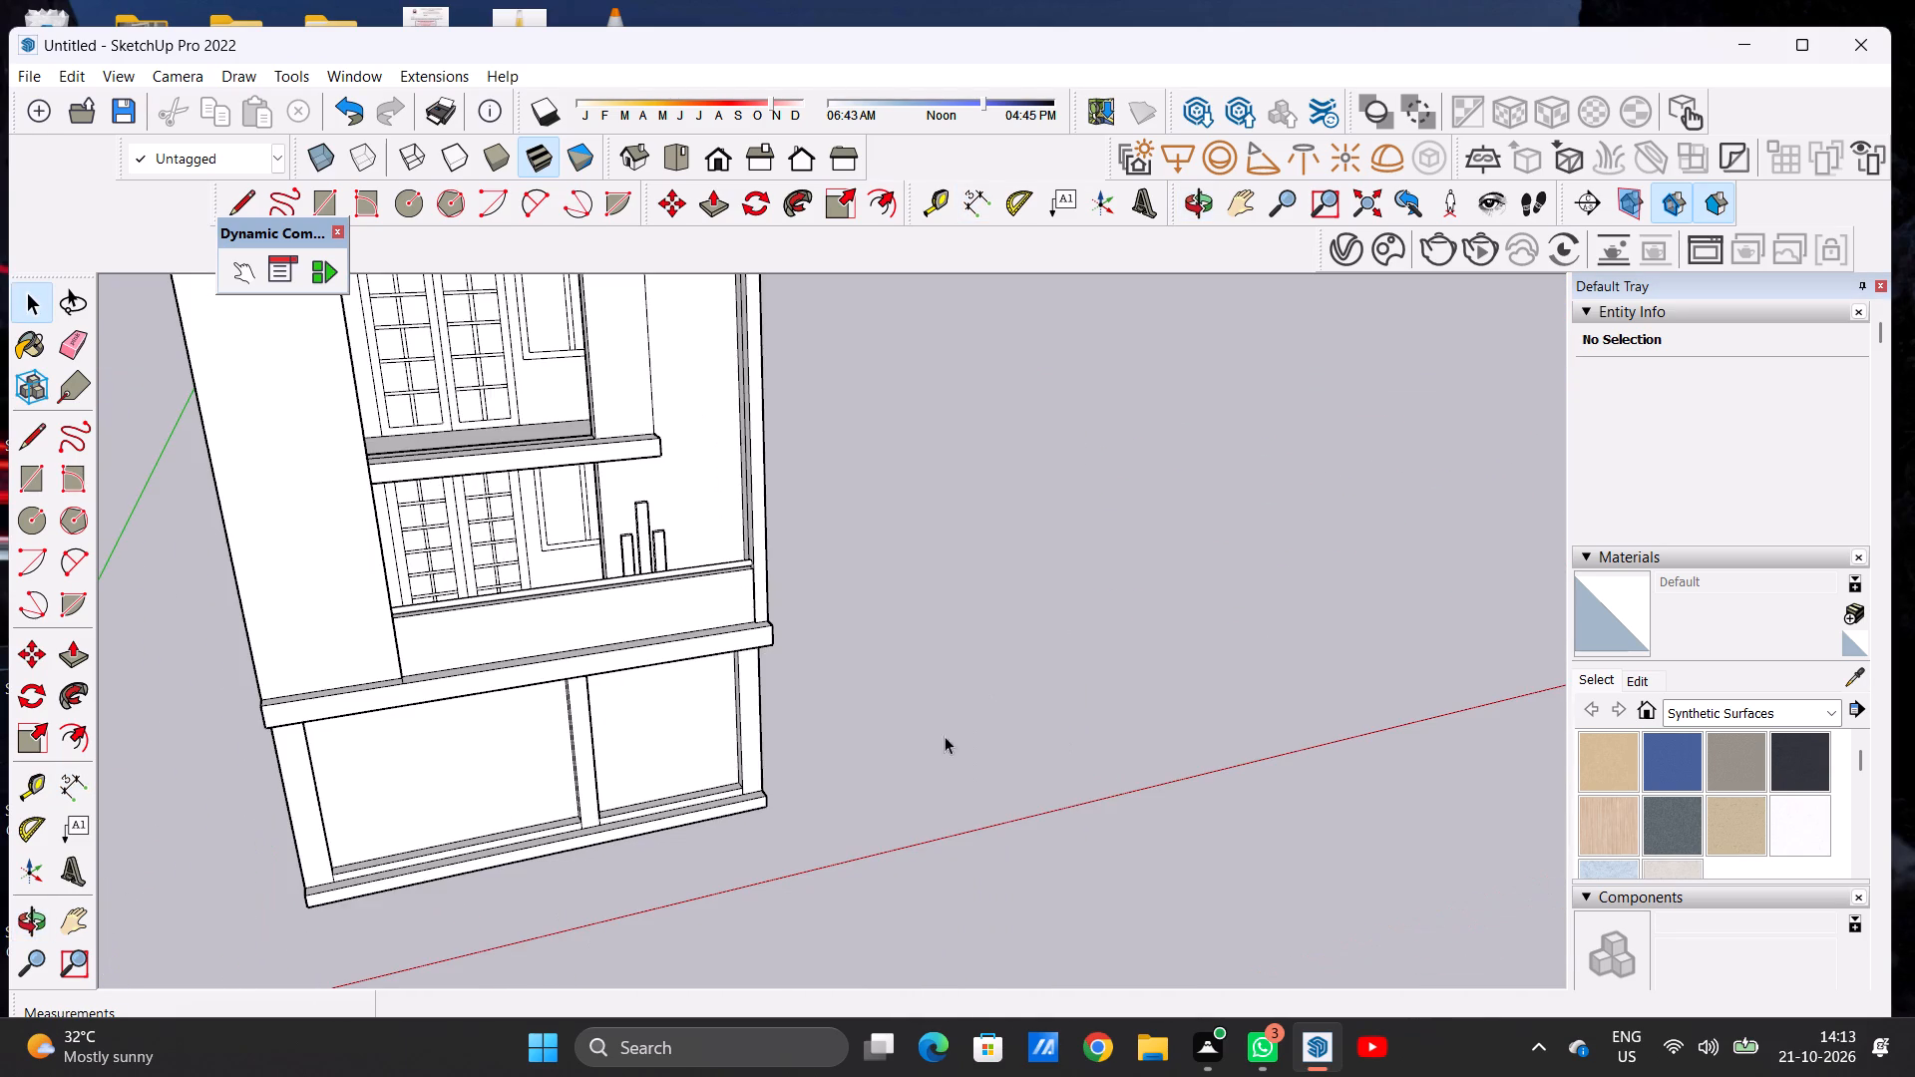
scroll(741, 755, "down", 6)
middle_click_drag(663, 700, 549, 570)
scroll(579, 630, "up", 6)
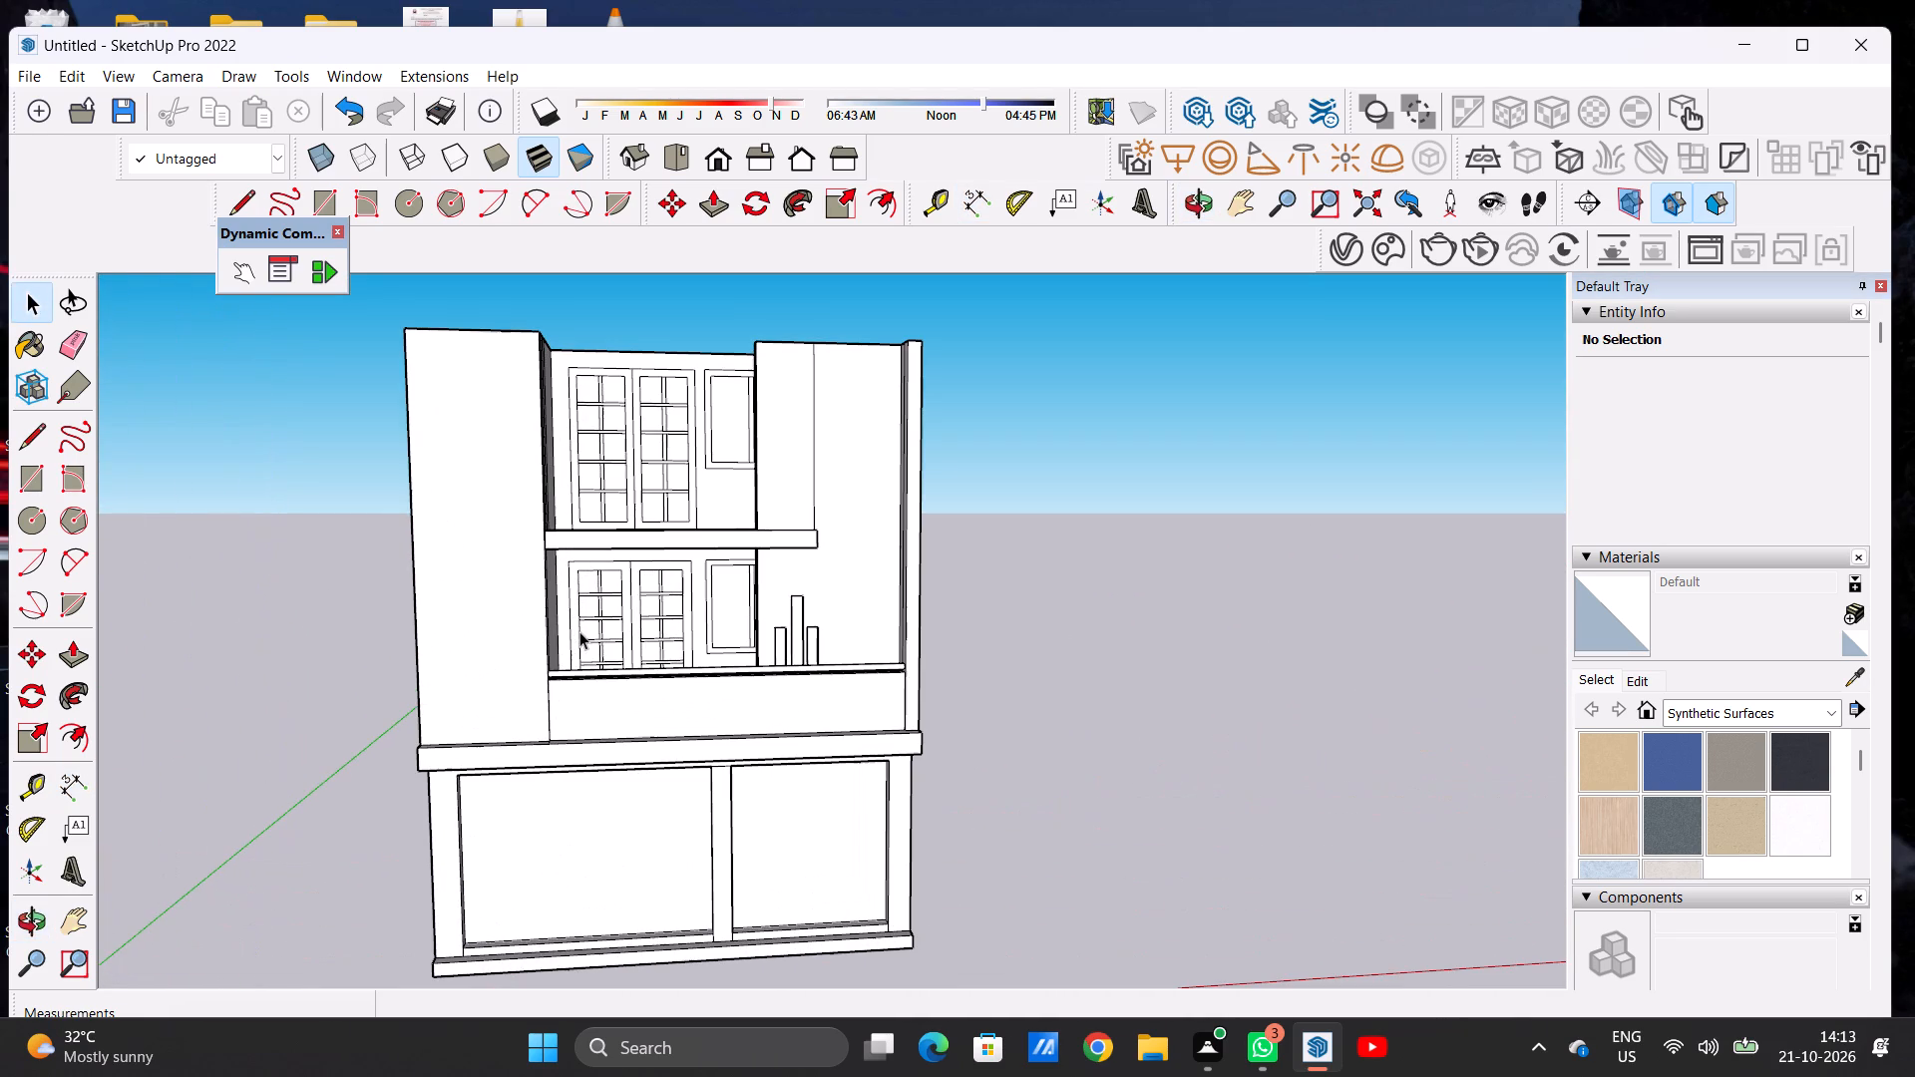
scroll(711, 819, "down", 4)
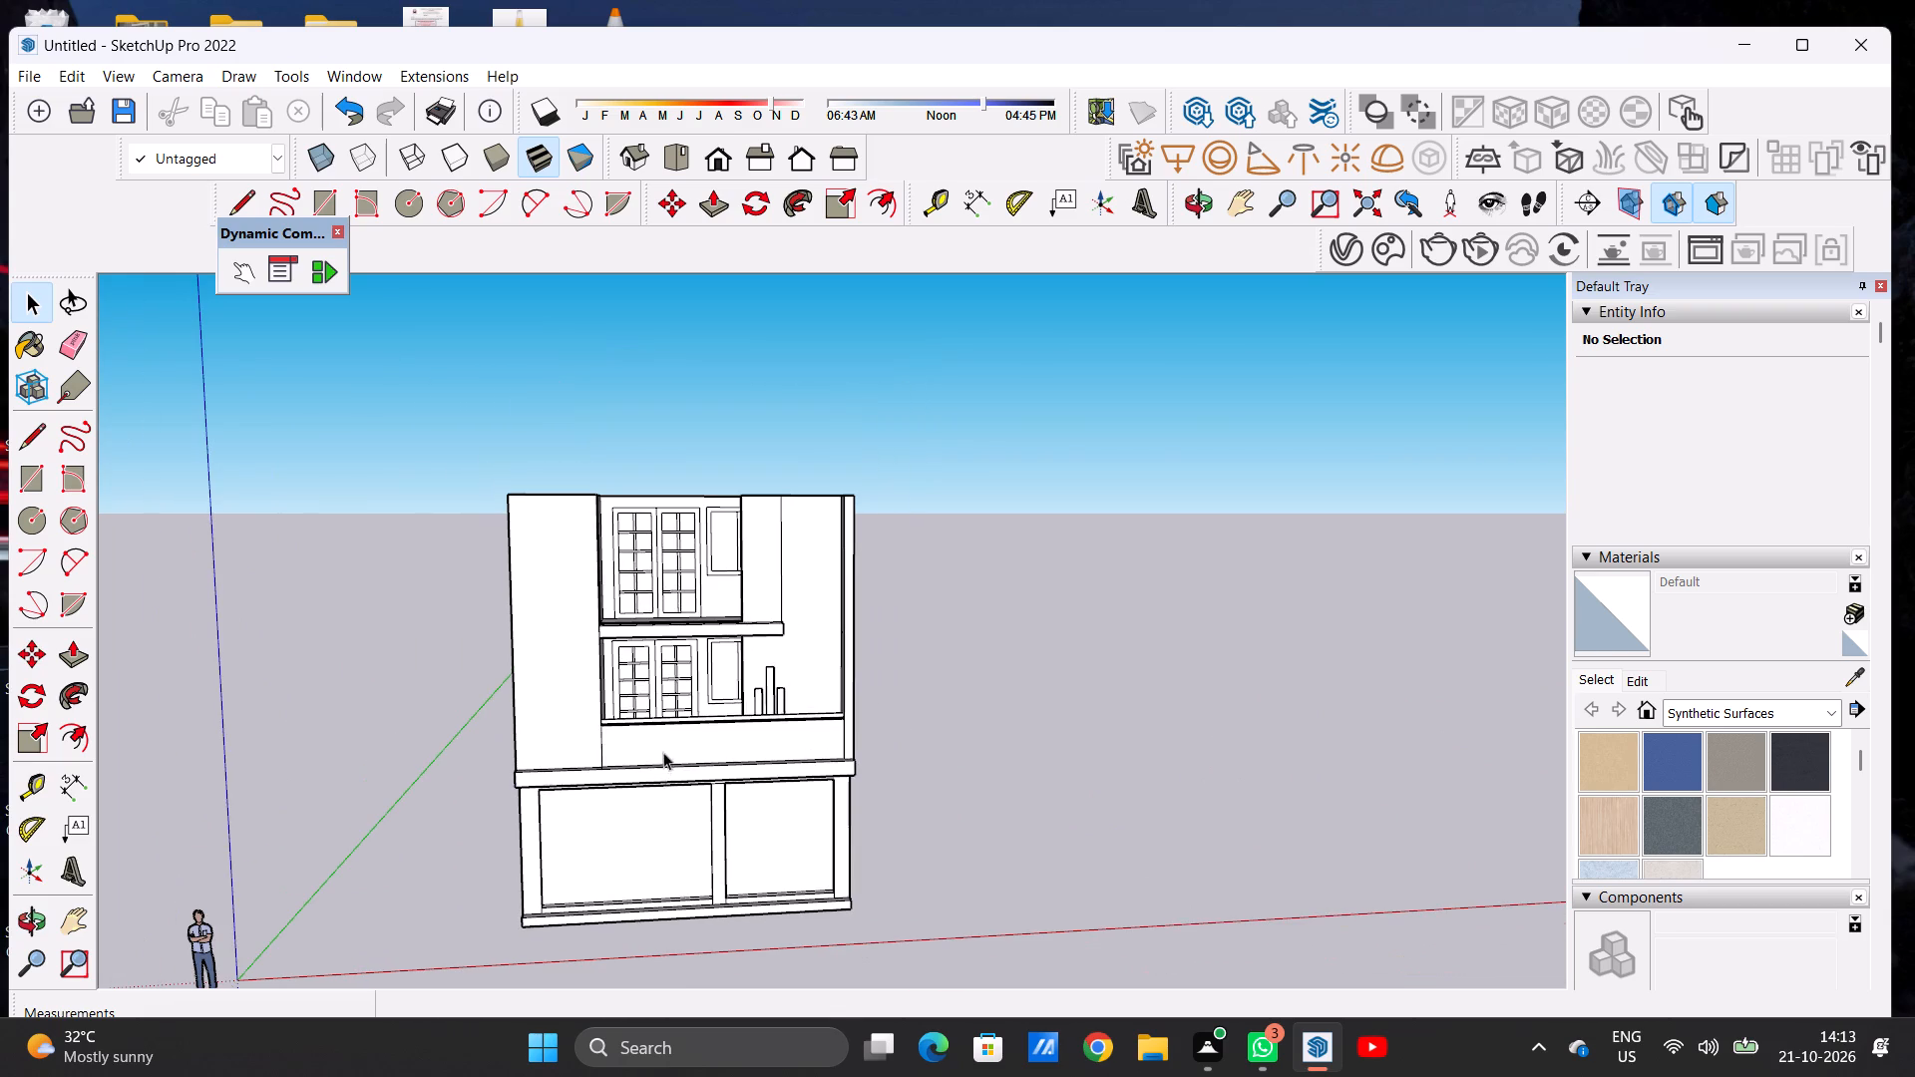
scroll(661, 745, "up", 6)
scroll(661, 745, "down", 7)
middle_click_drag(637, 563, 831, 756)
scroll(799, 668, "up", 16)
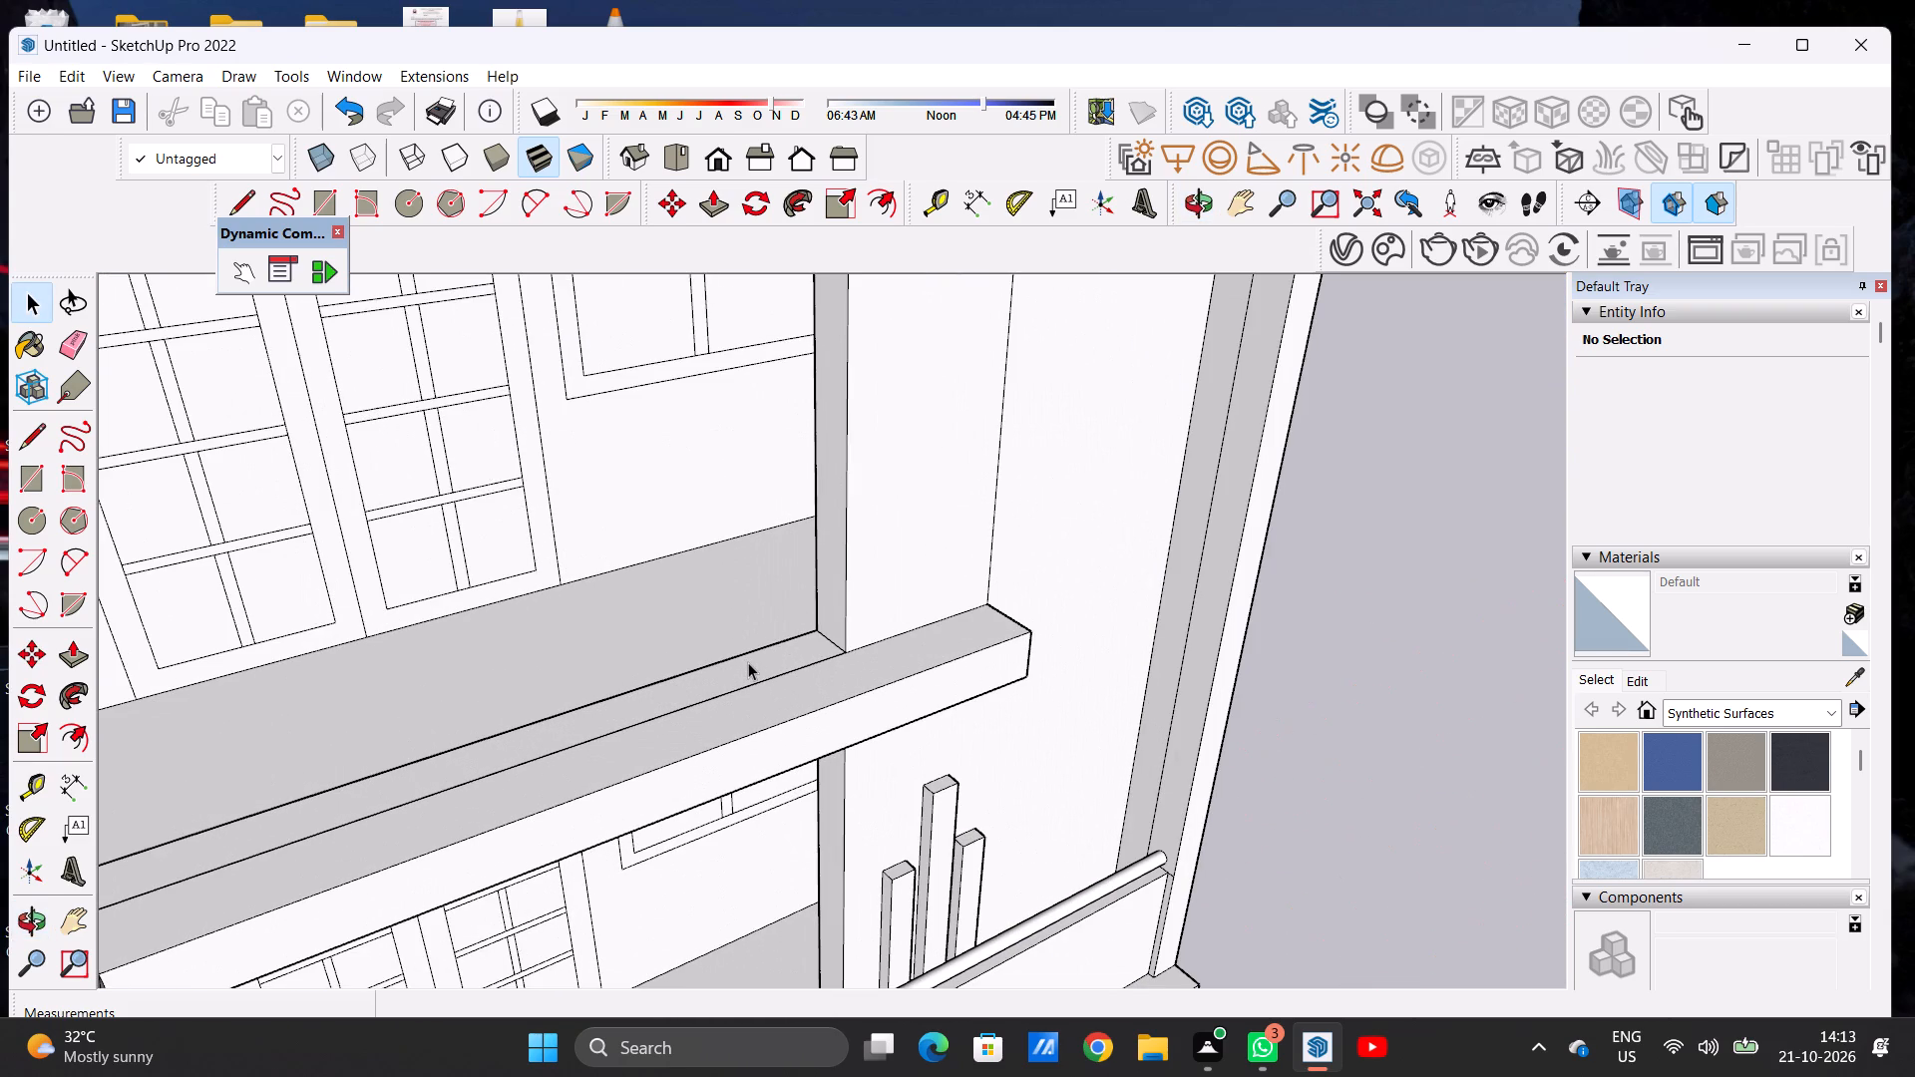
key("p")
scroll(756, 660, "up", 4)
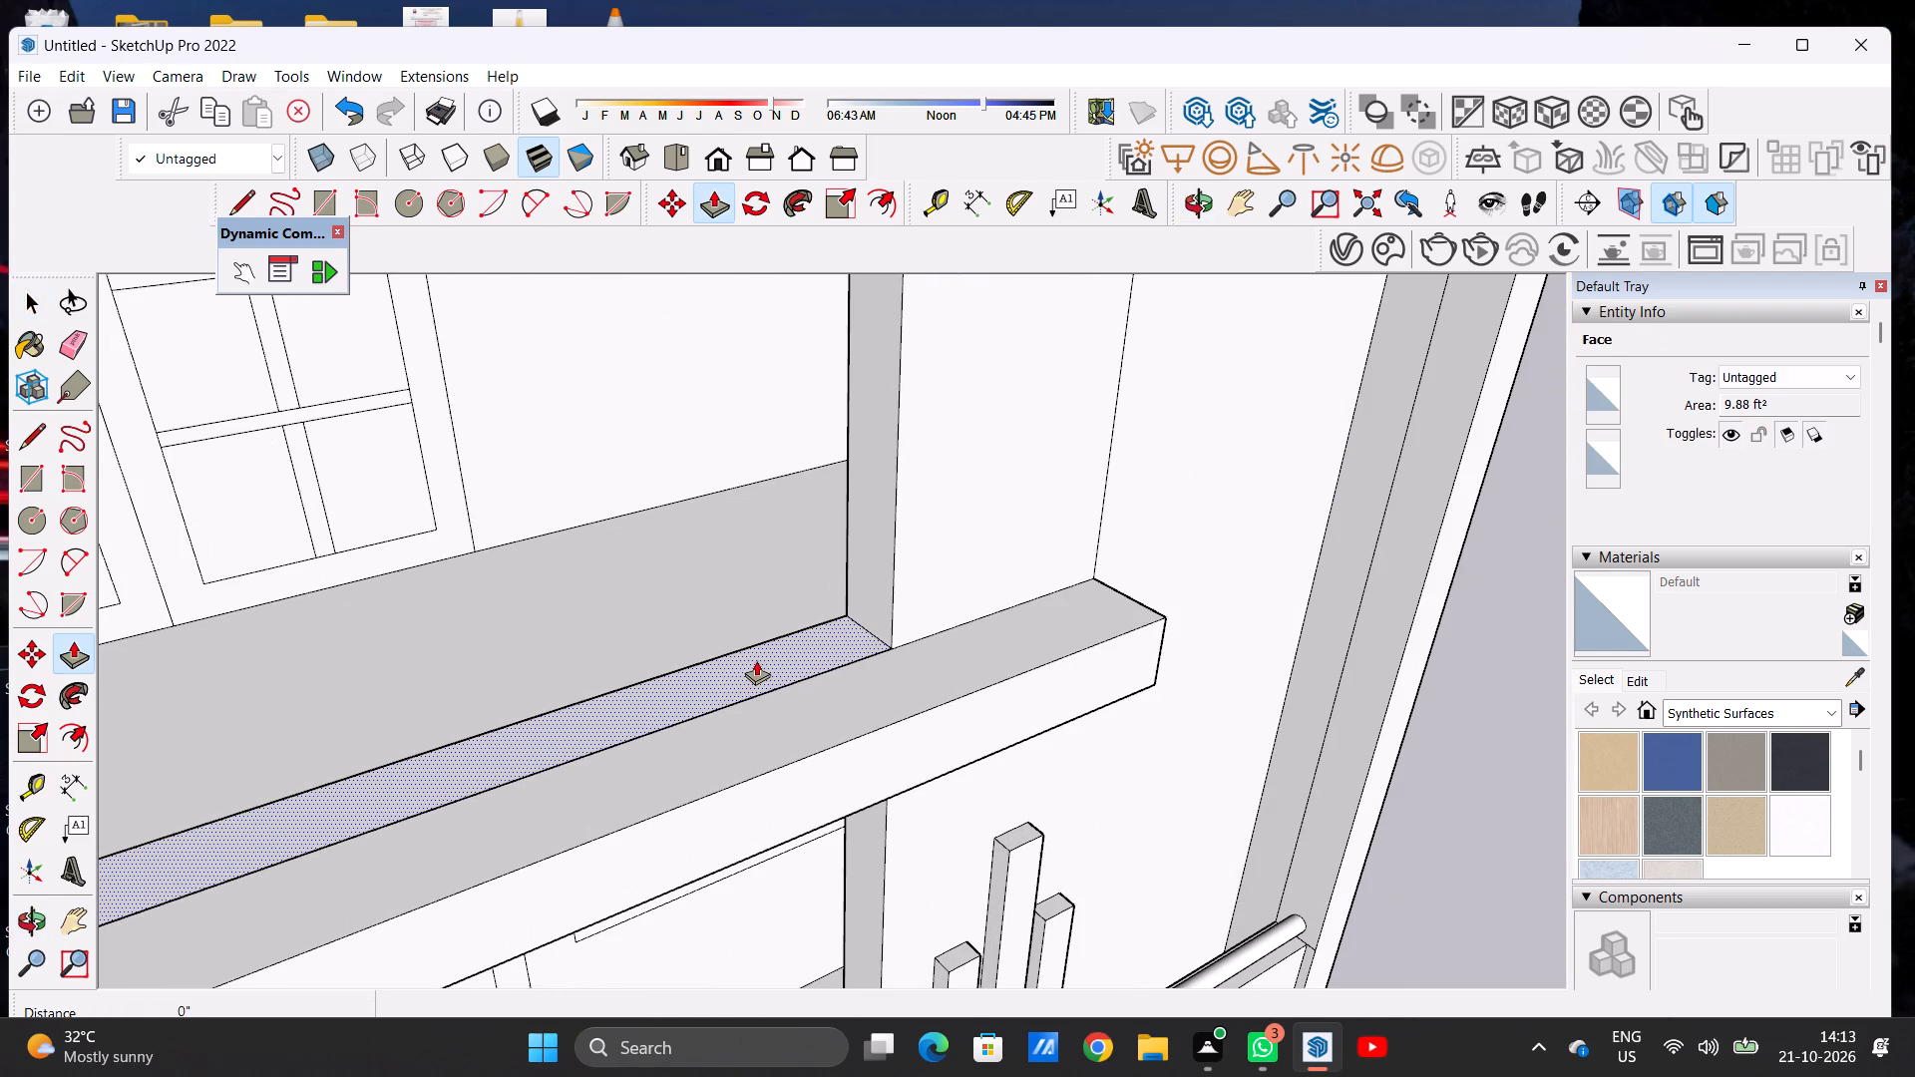
left_click(756, 660)
scroll(757, 540, "down", 3)
scroll(757, 546, "up", 1)
scroll(757, 546, "down", 5)
scroll(756, 547, "up", 1)
scroll(756, 547, "down", 3)
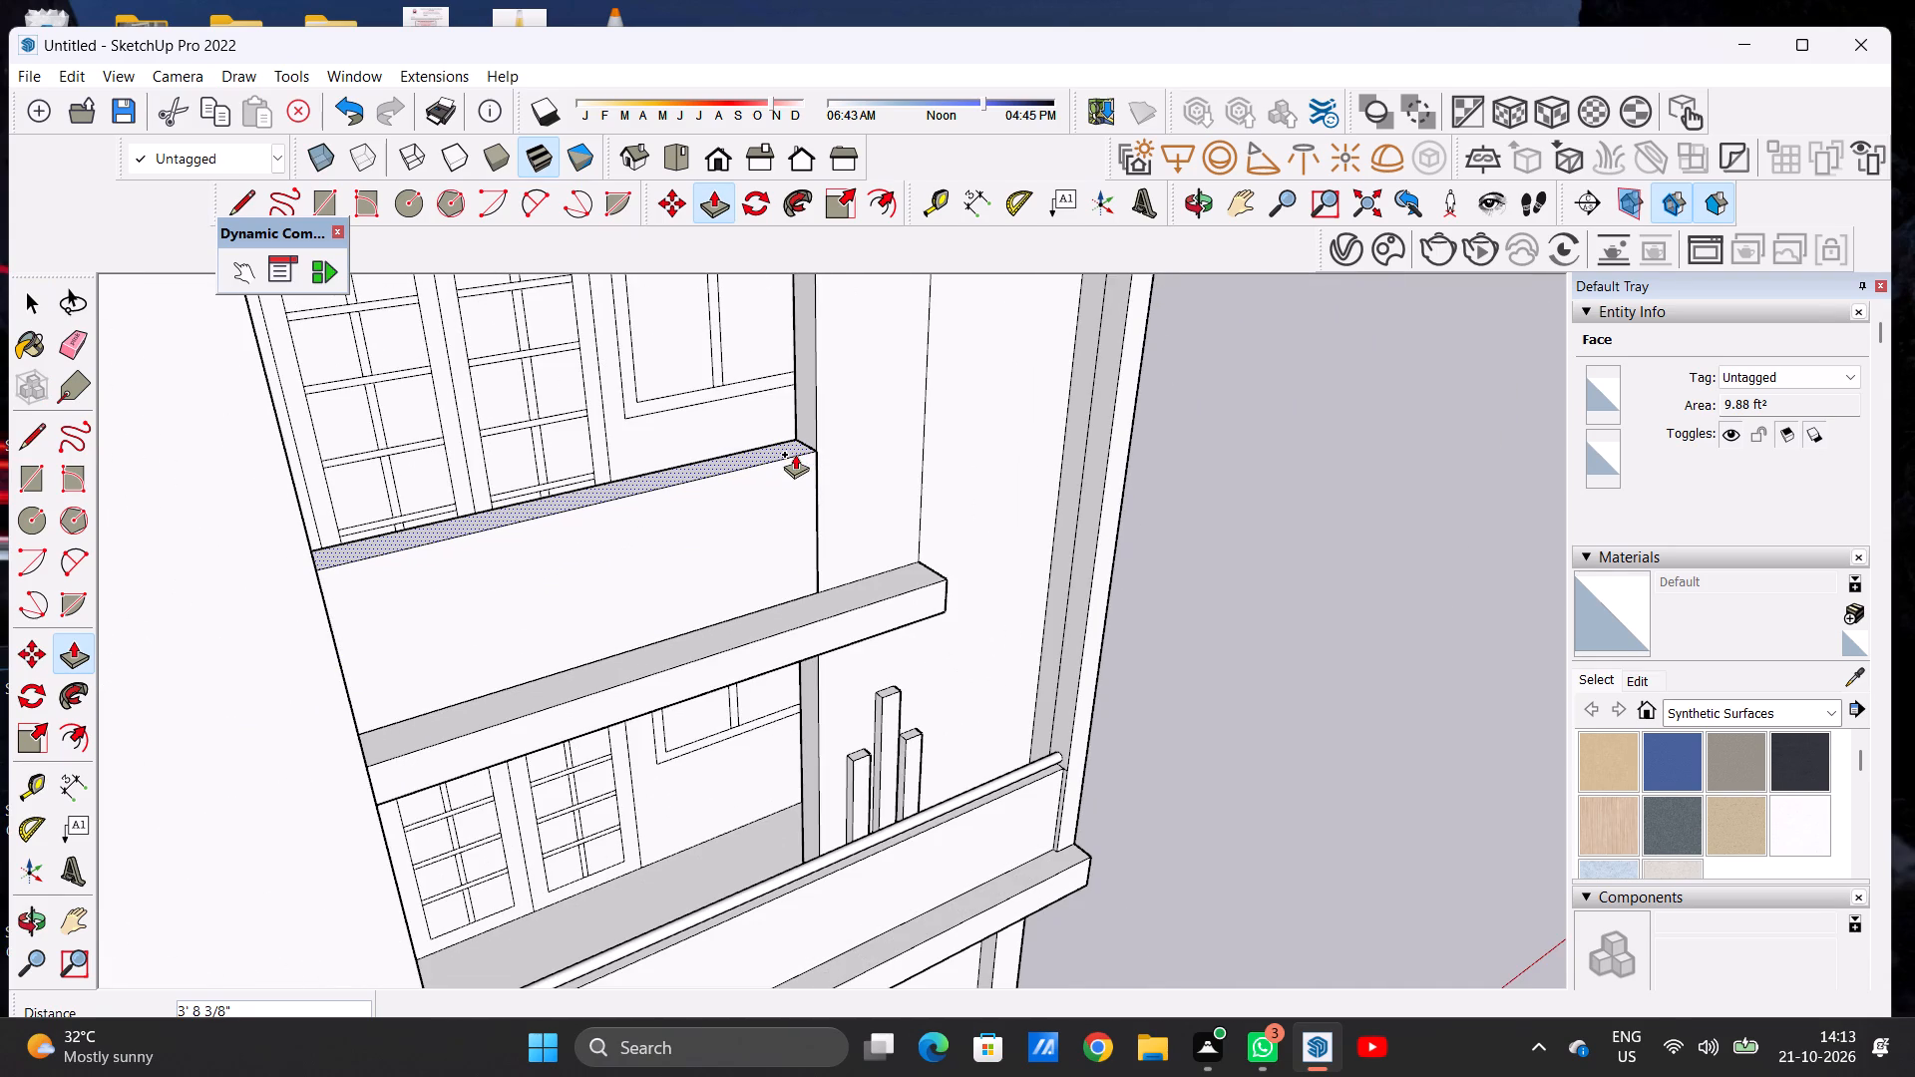
type("4'")
key("Return")
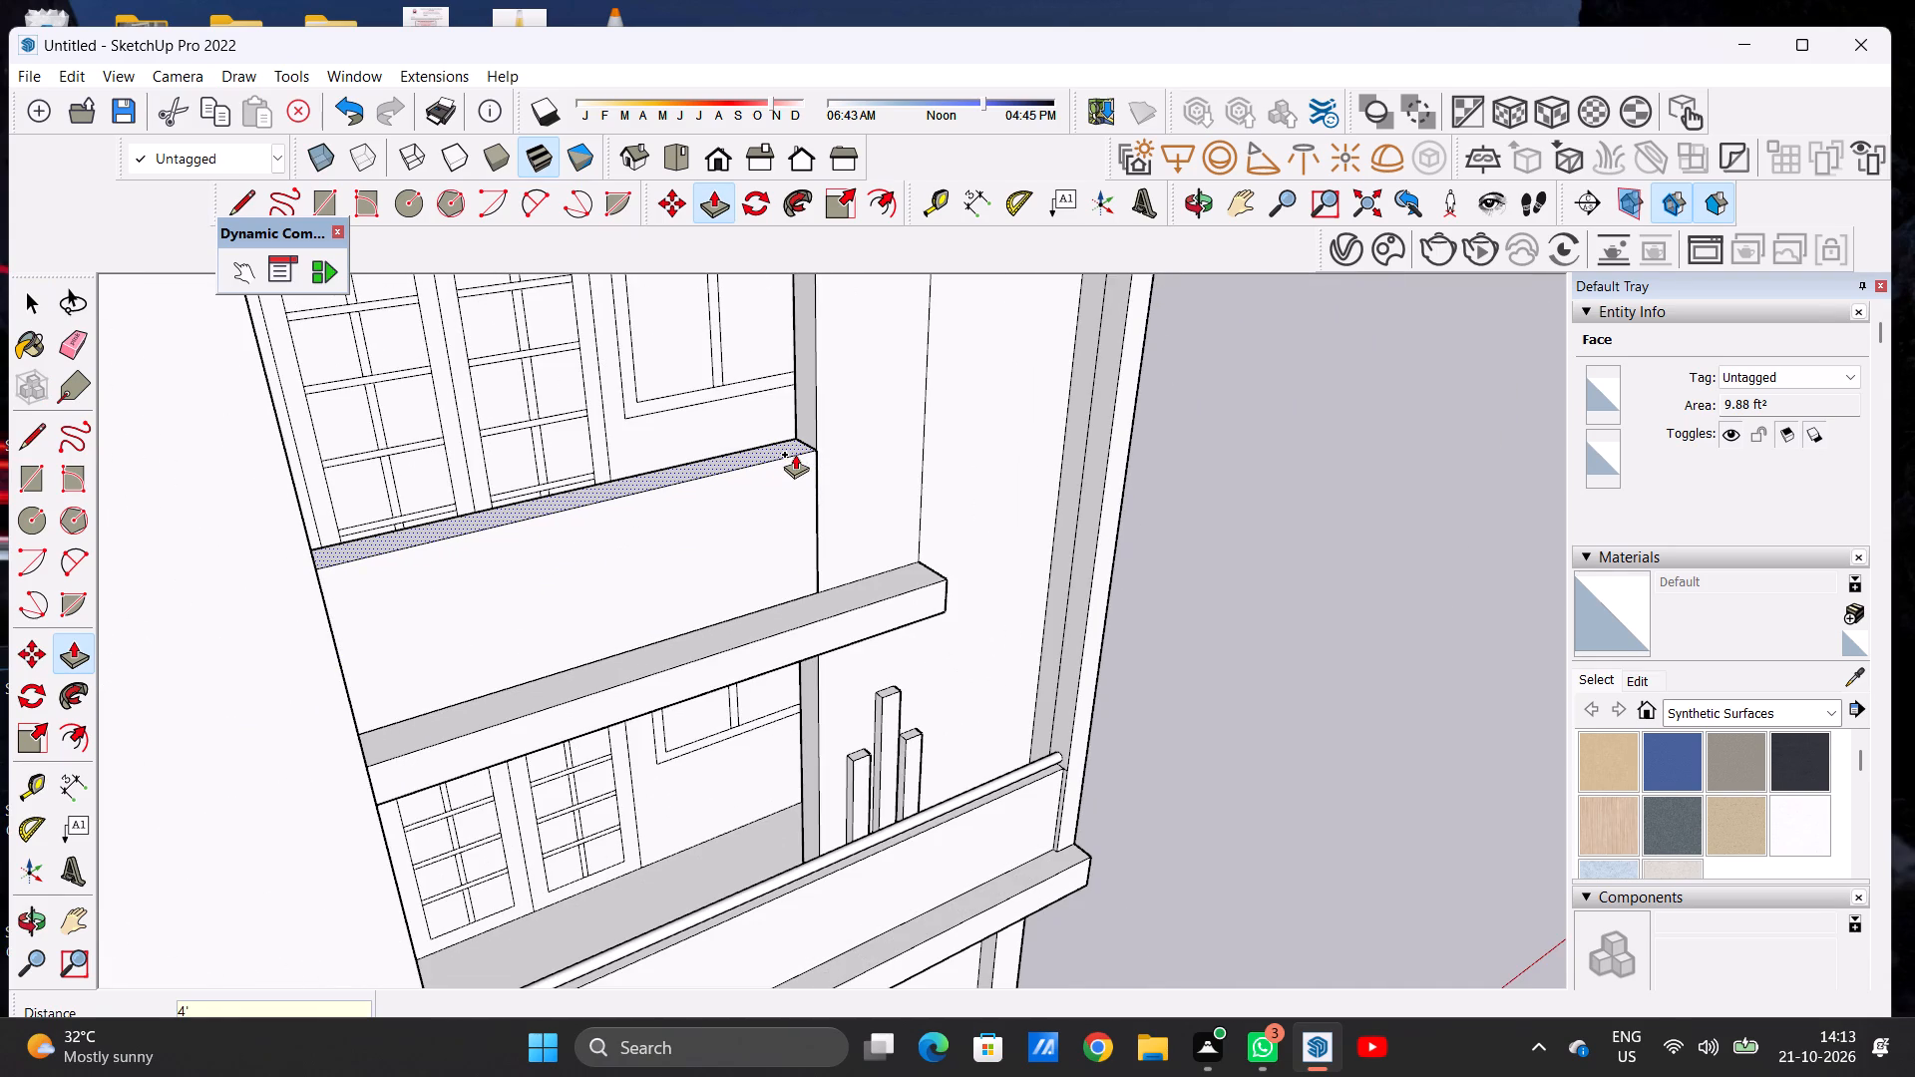
key("space")
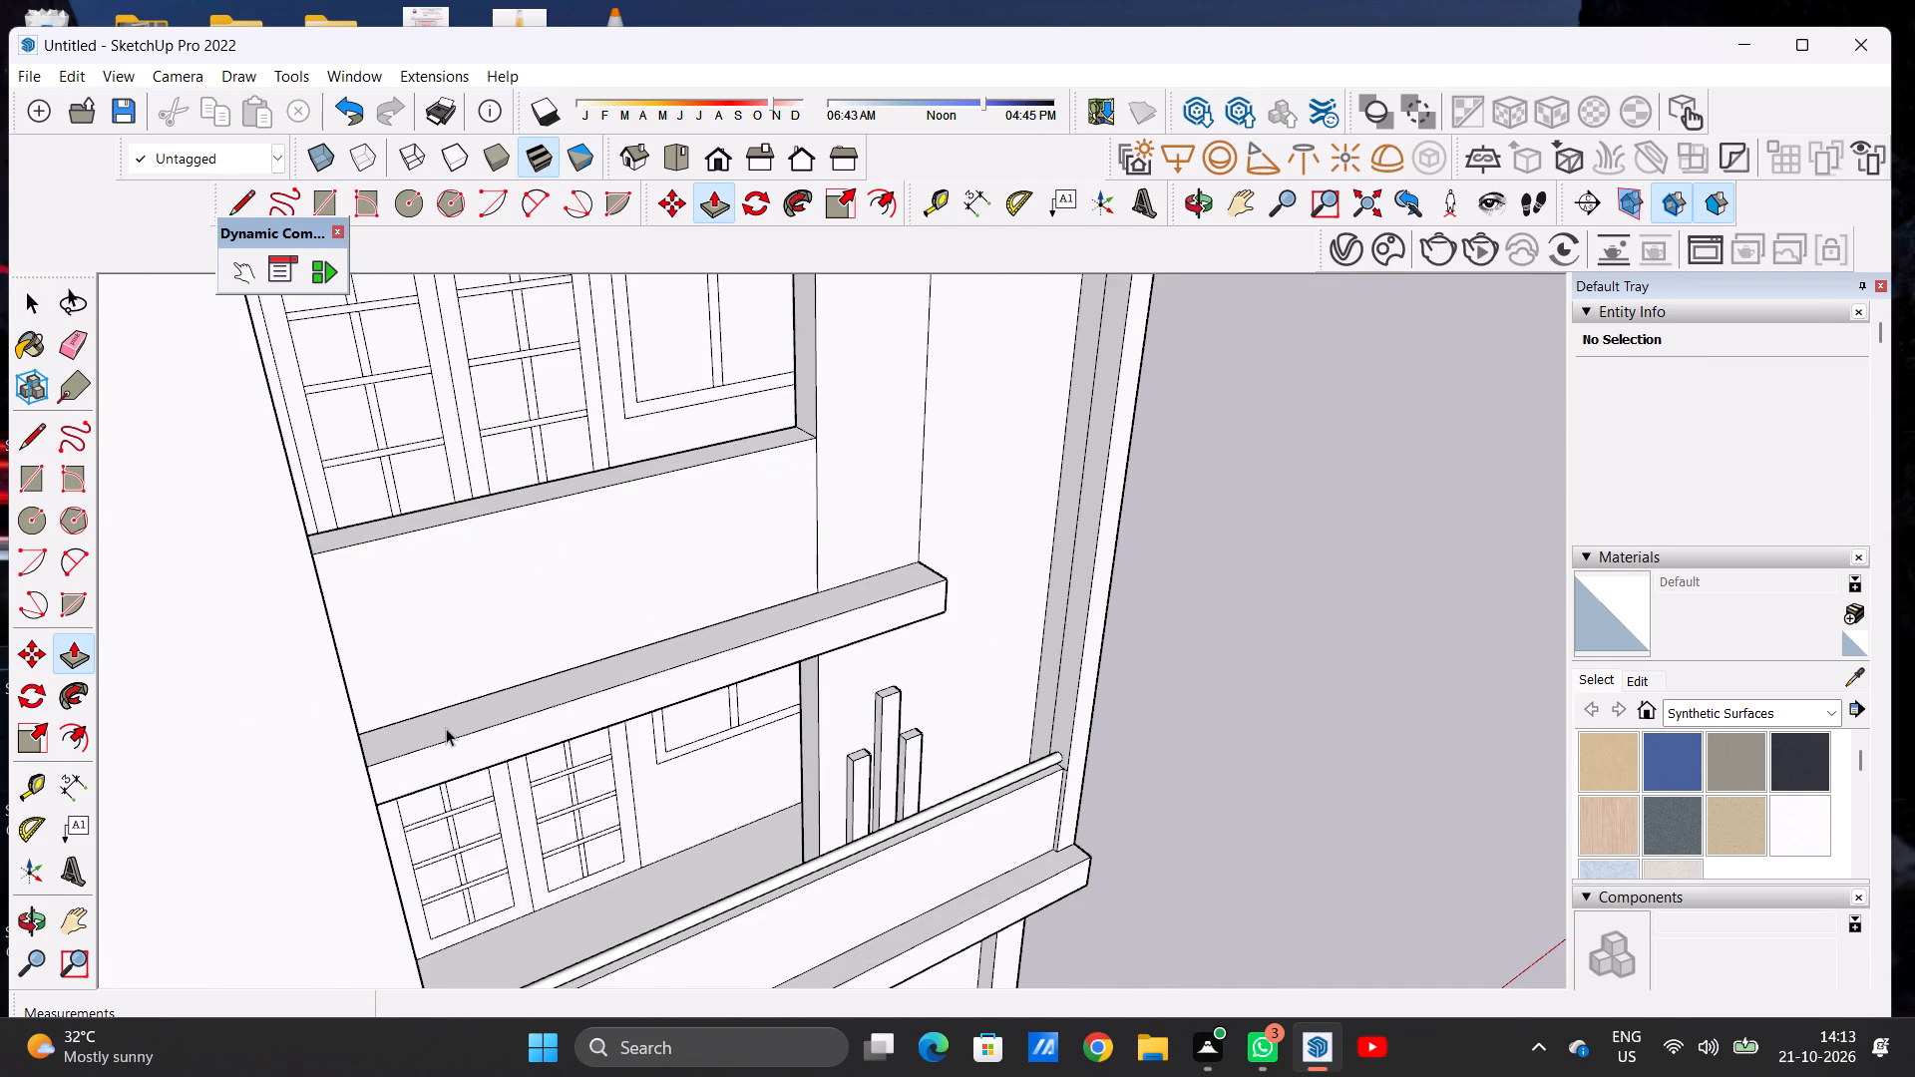
Draw a circle of about 1 1/2" radius on the front wall's end face, just above the new parapet's top.
scroll(446, 728, "down", 10)
middle_click_drag(524, 719, 747, 629)
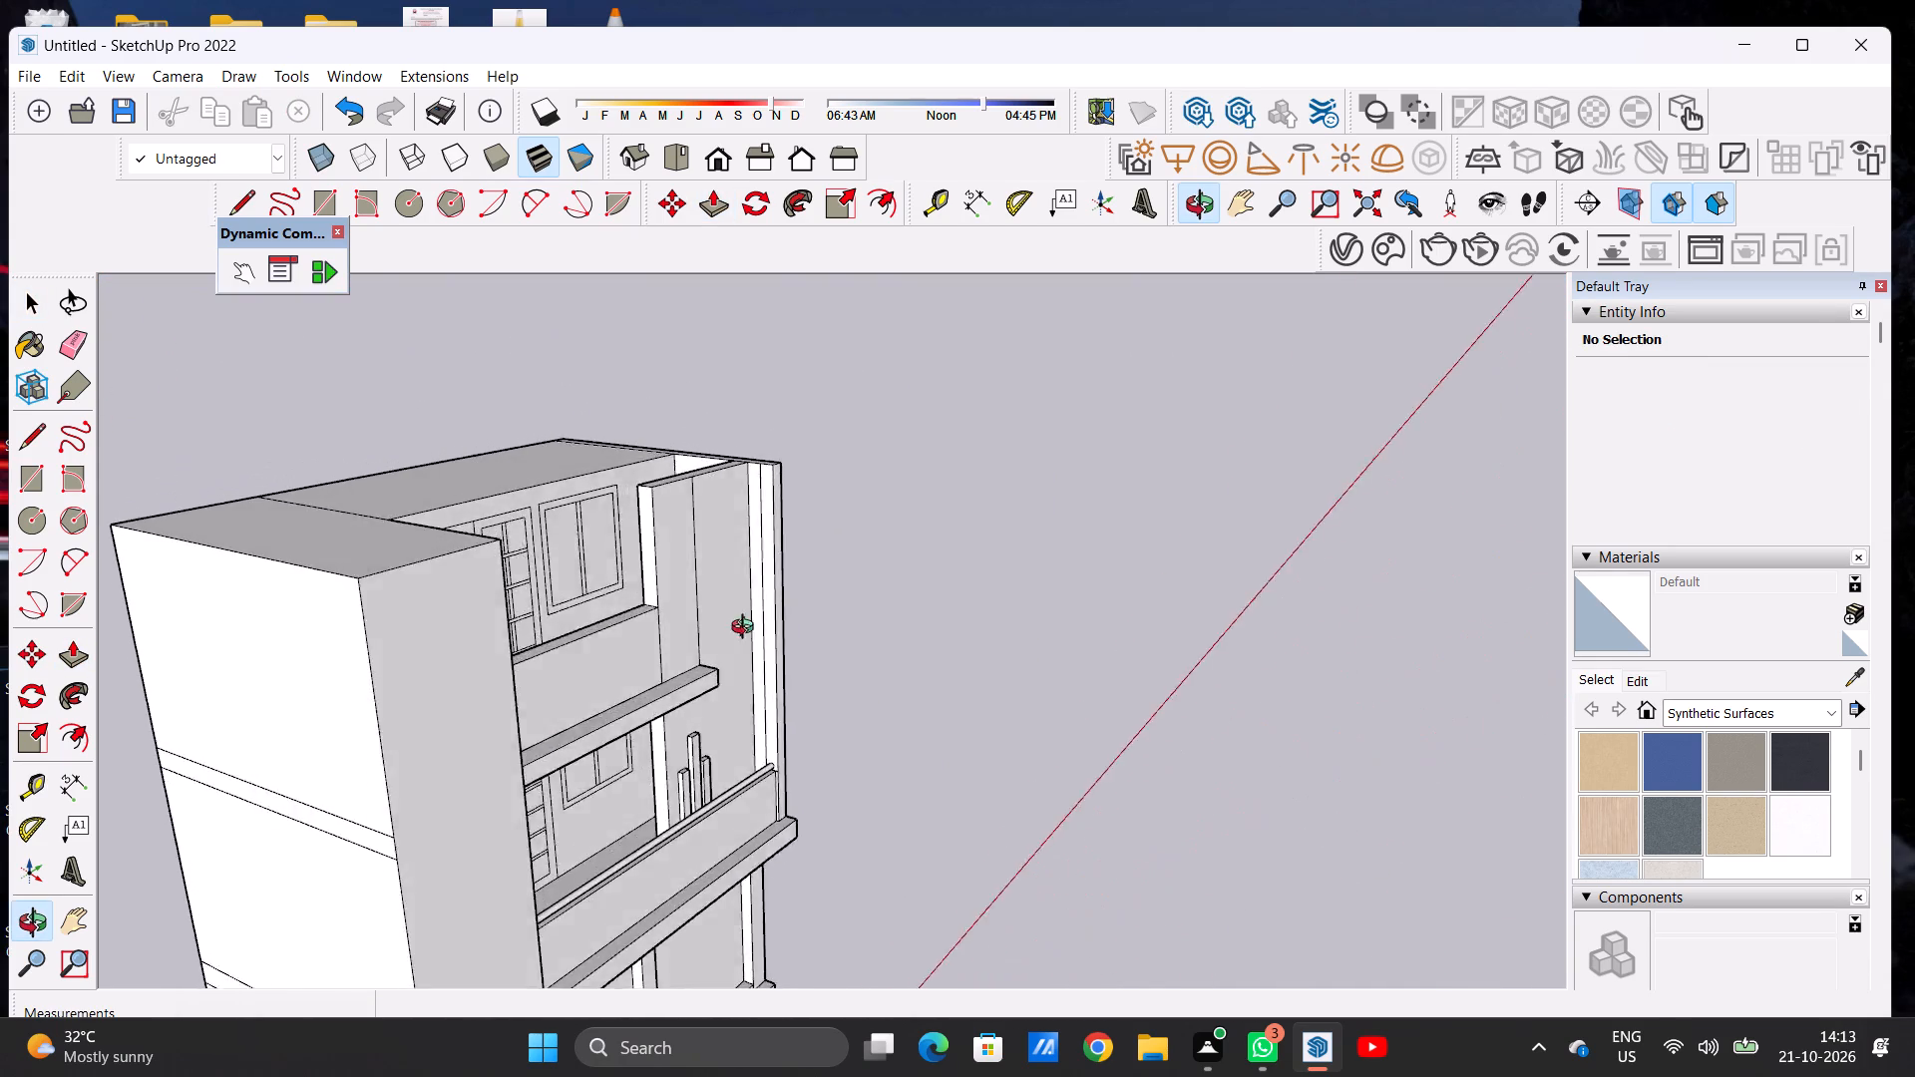
middle_click_drag(747, 629, 786, 636)
scroll(668, 613, "up", 6)
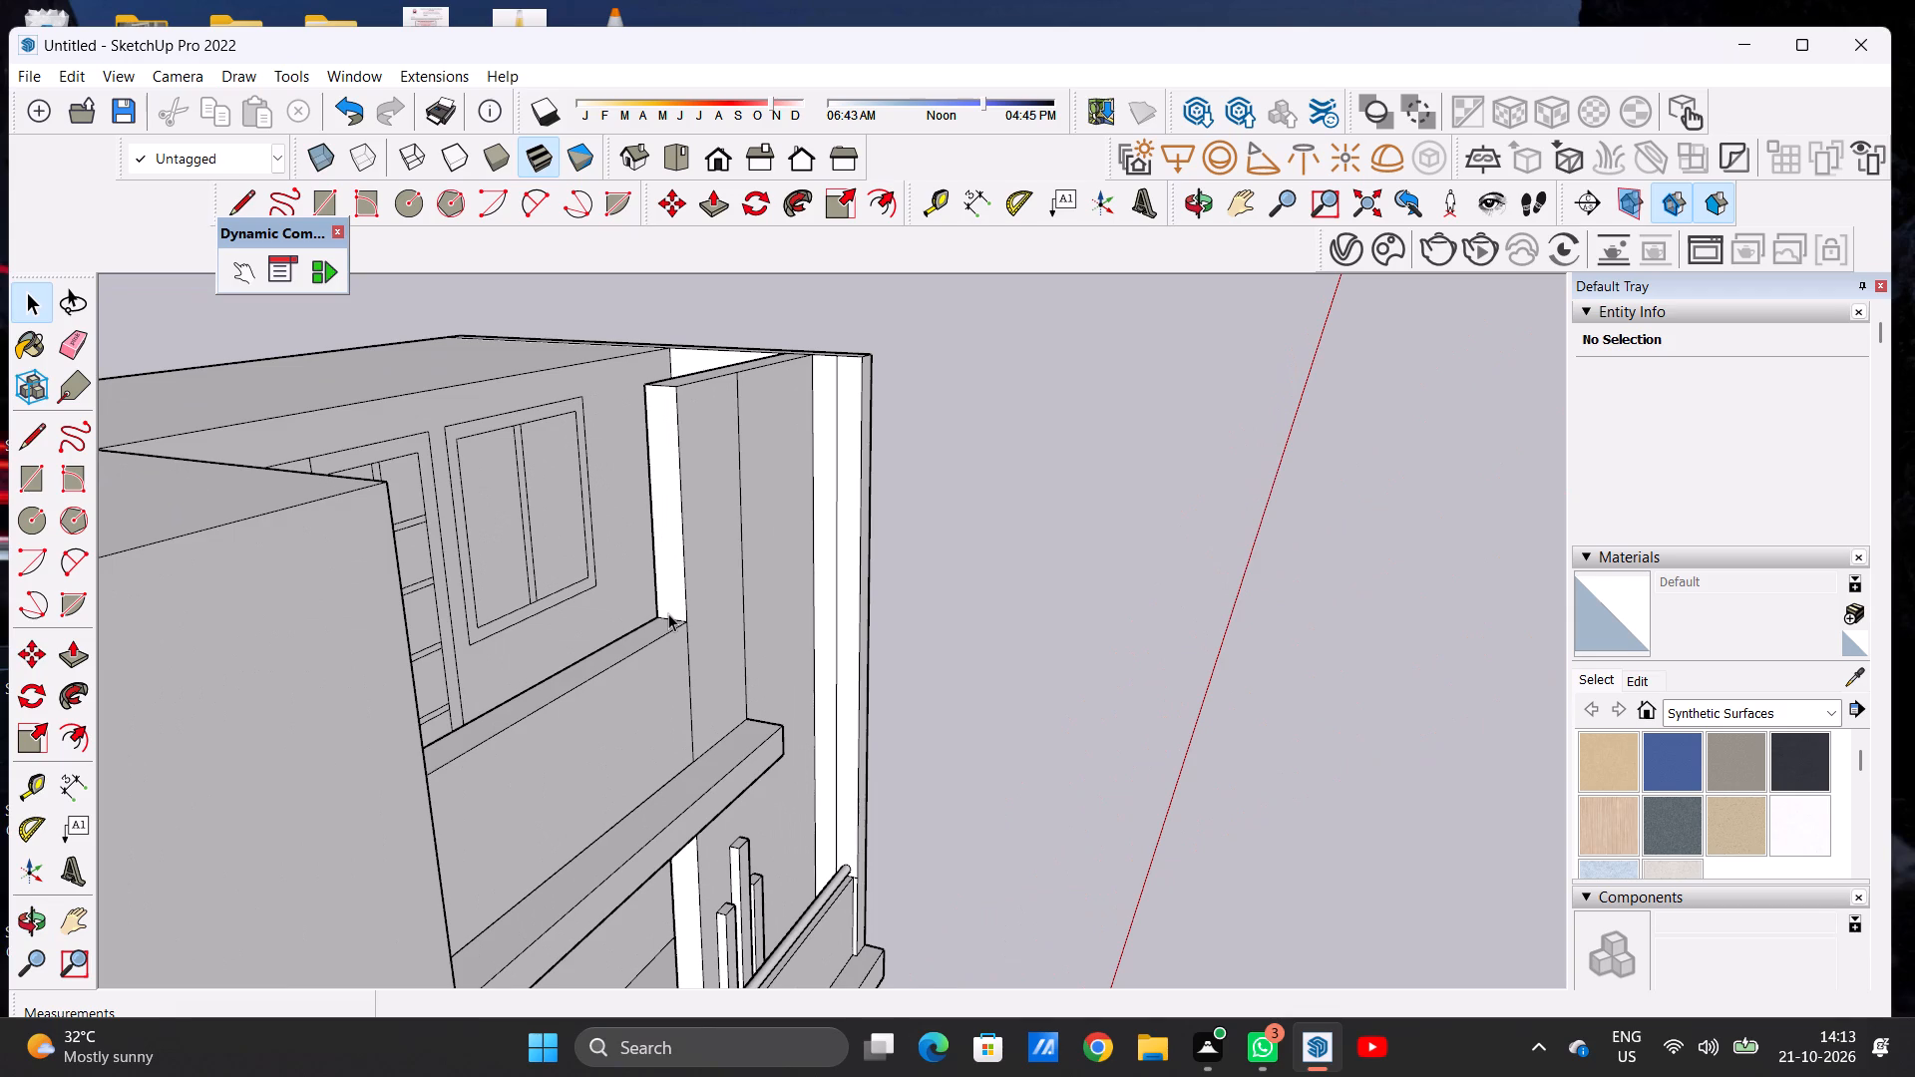
key("c")
scroll(668, 613, "up", 5)
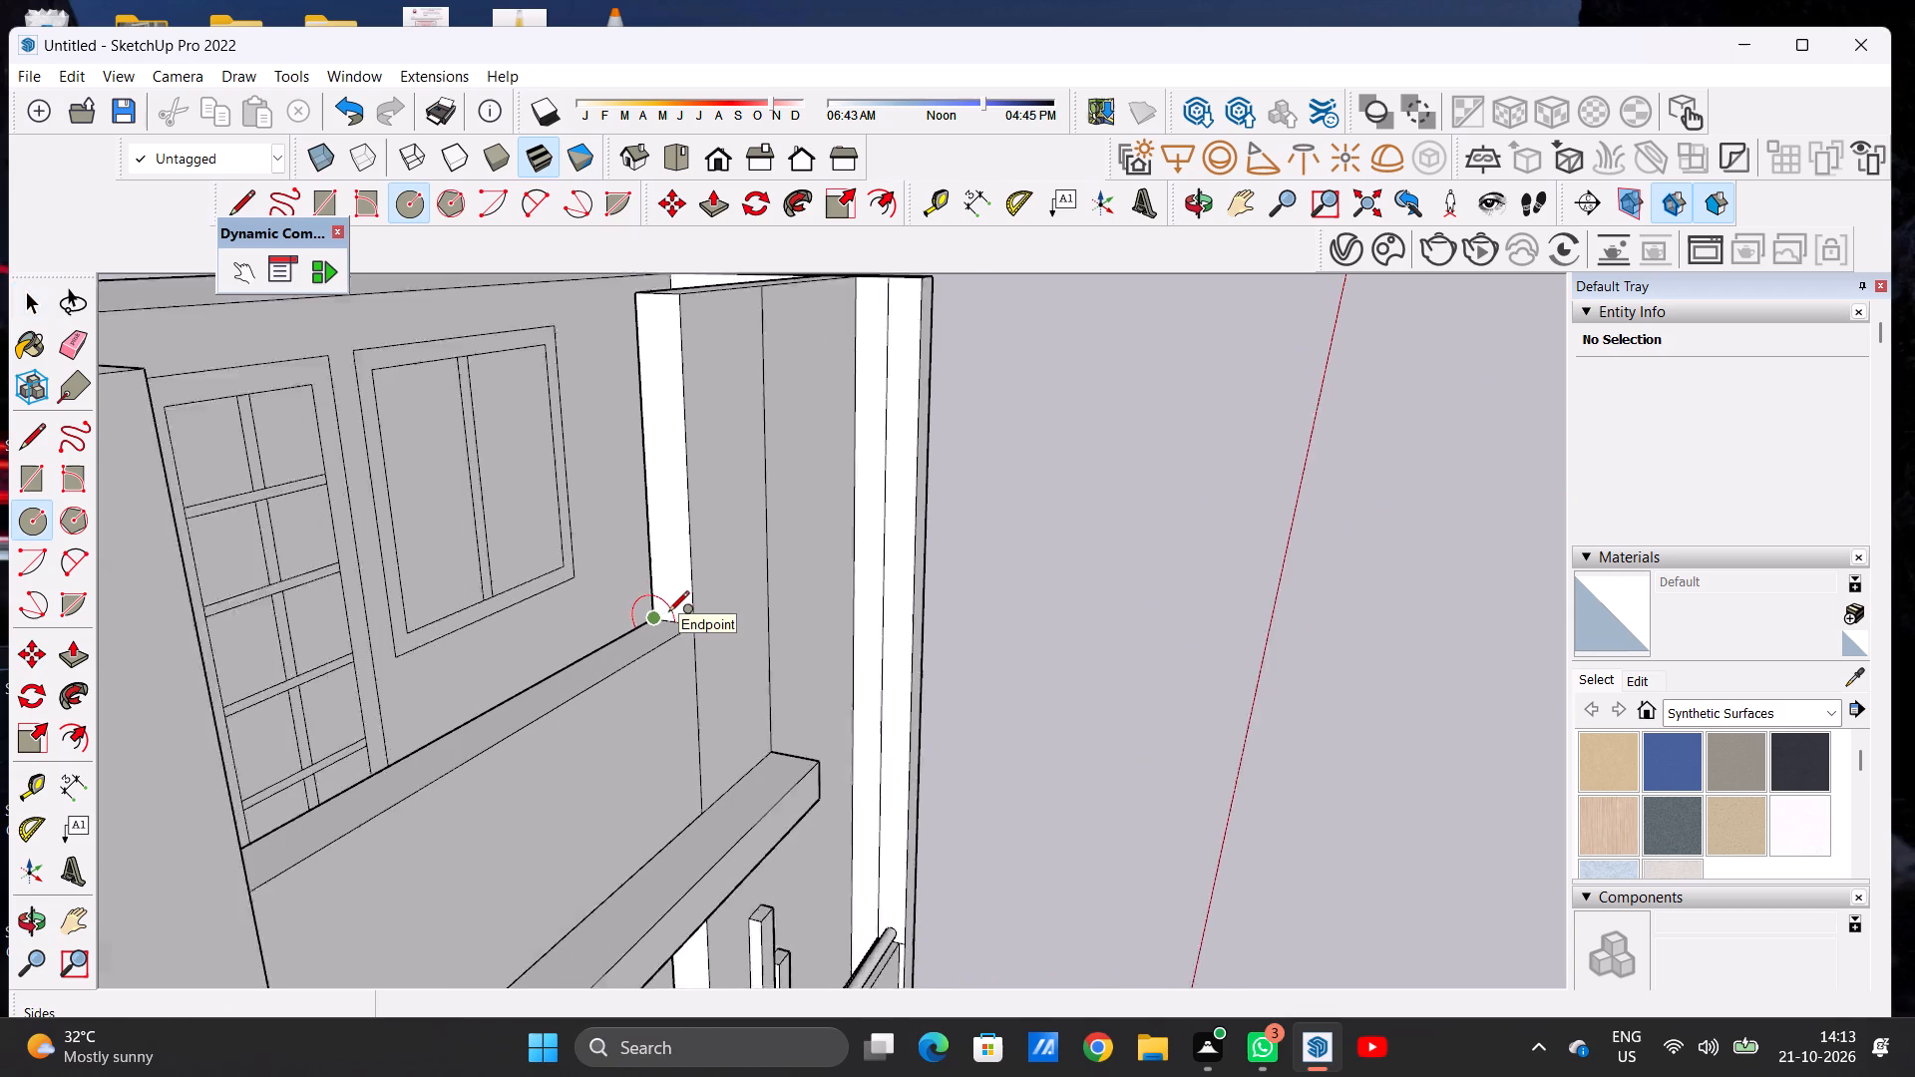
scroll(668, 613, "up", 1)
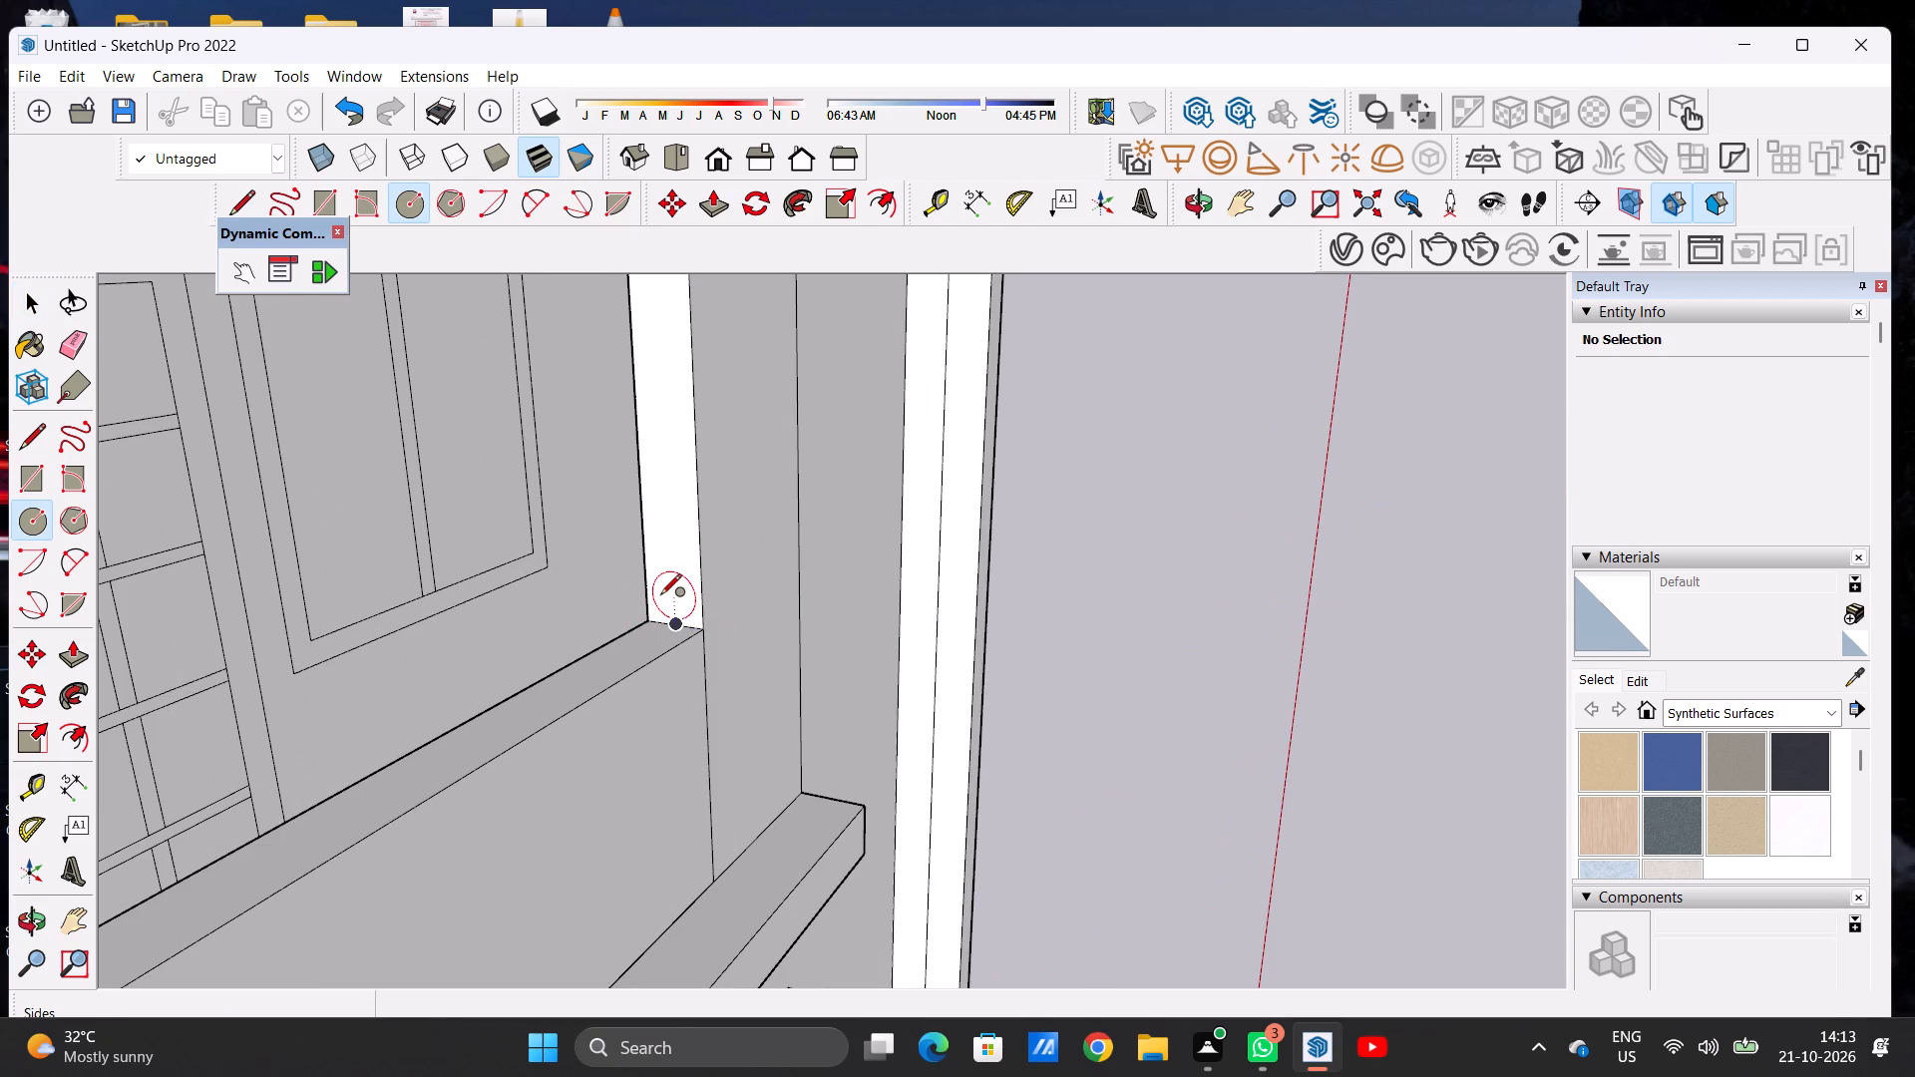
scroll(660, 596, "up", 6)
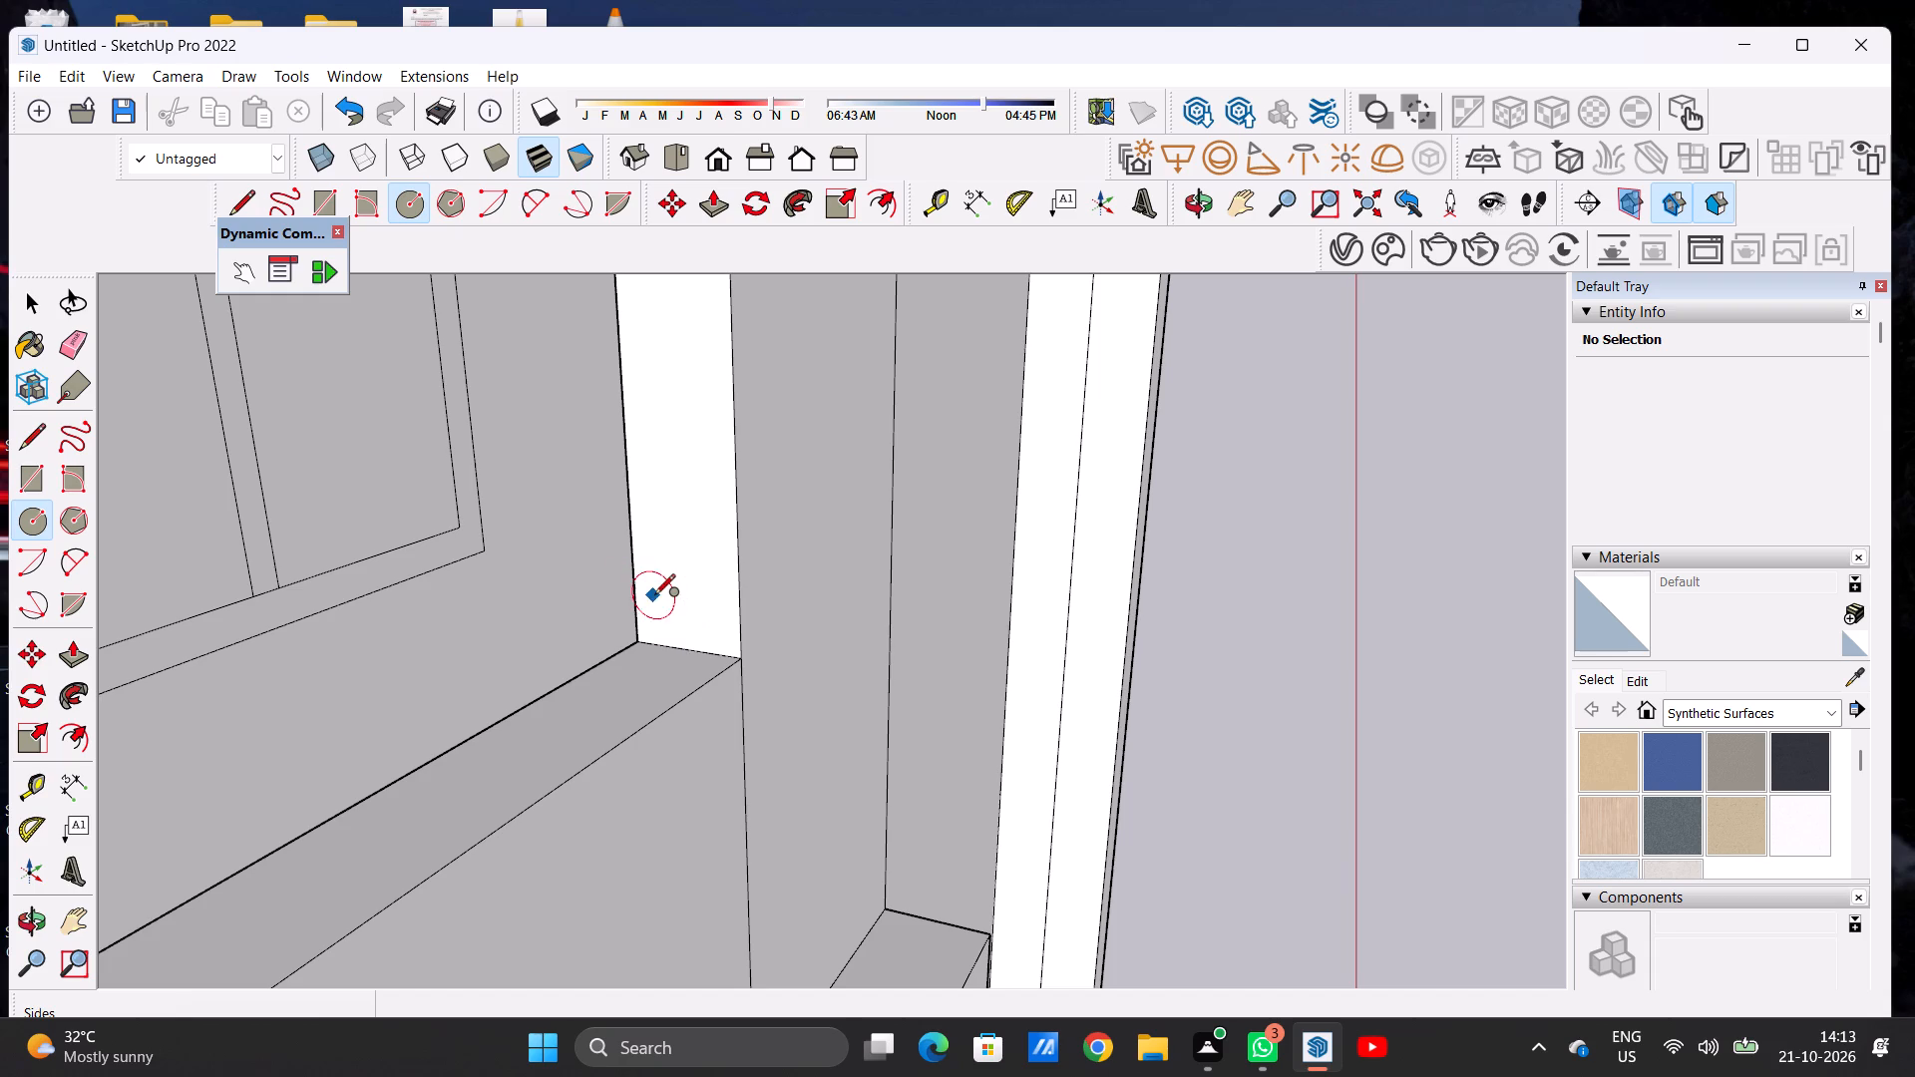
key("space")
key("space")
key("space")
type("C")
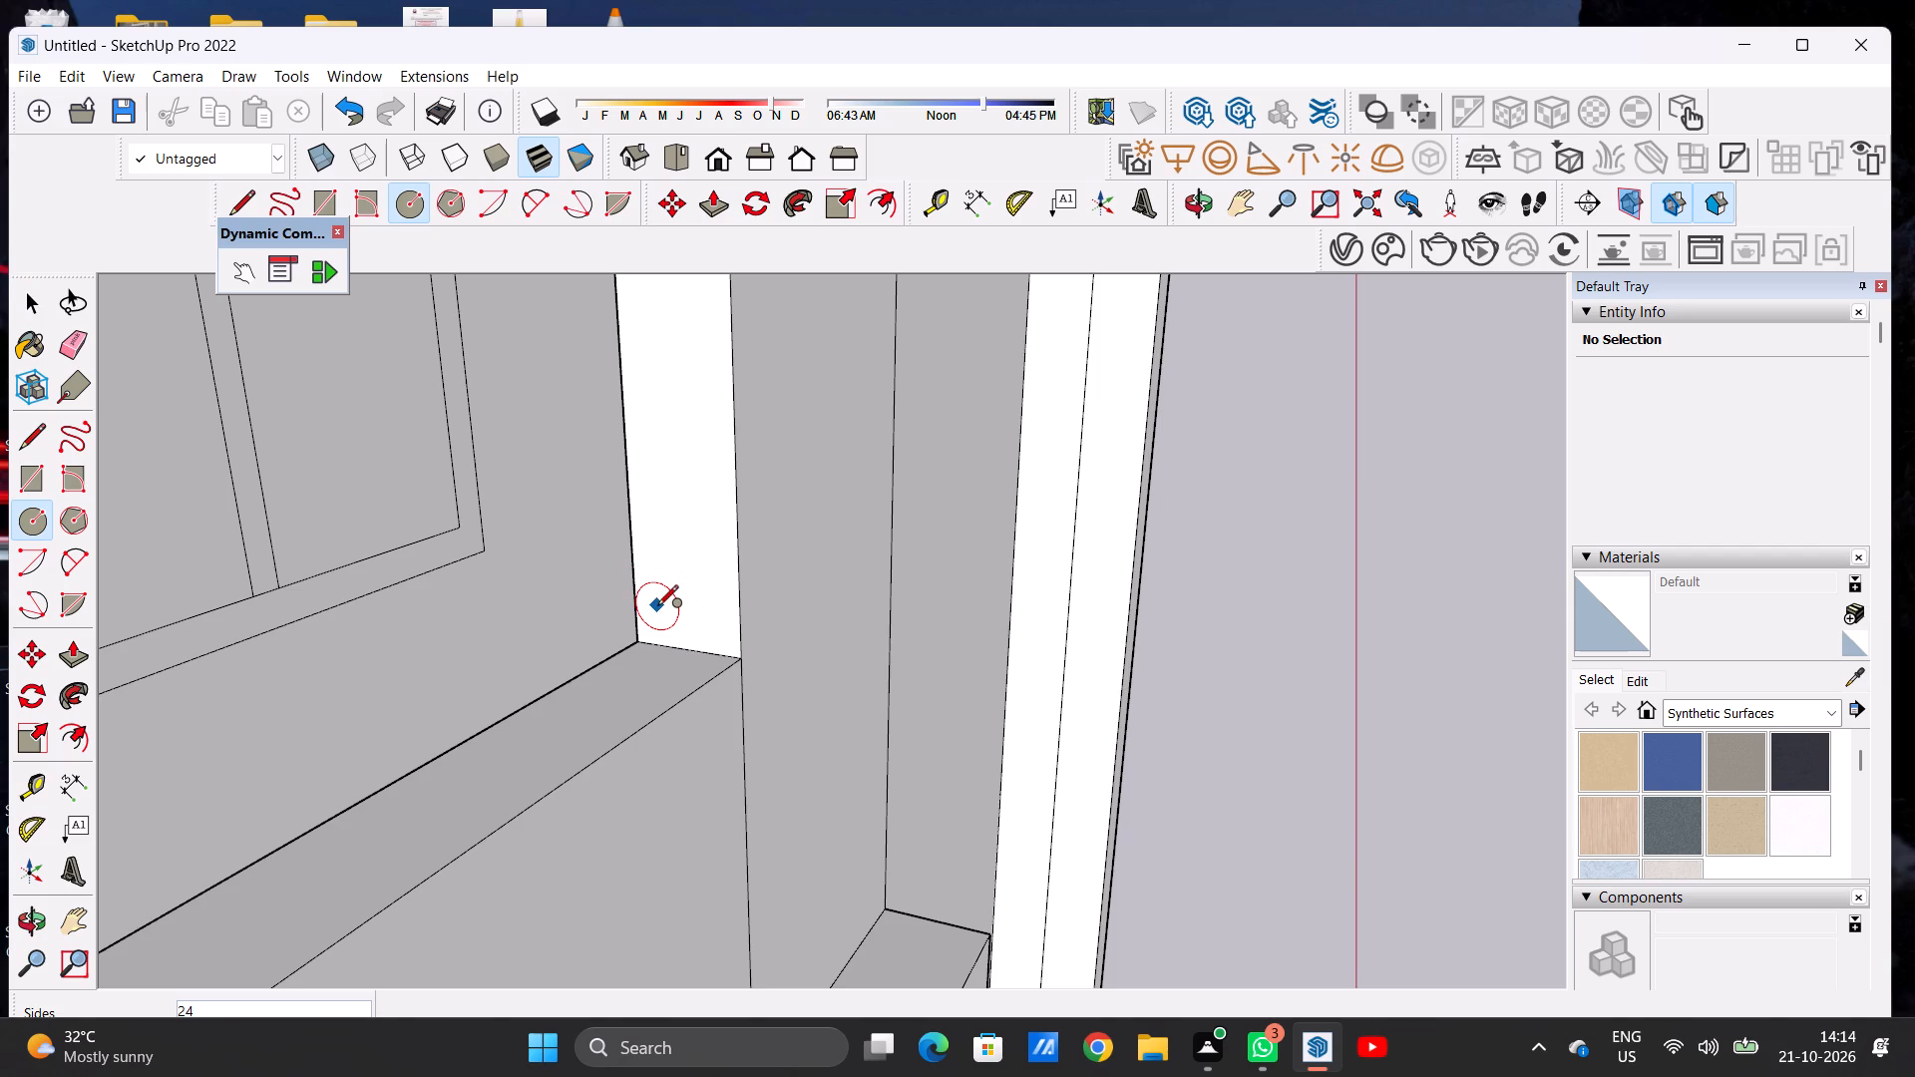
left_click(657, 607)
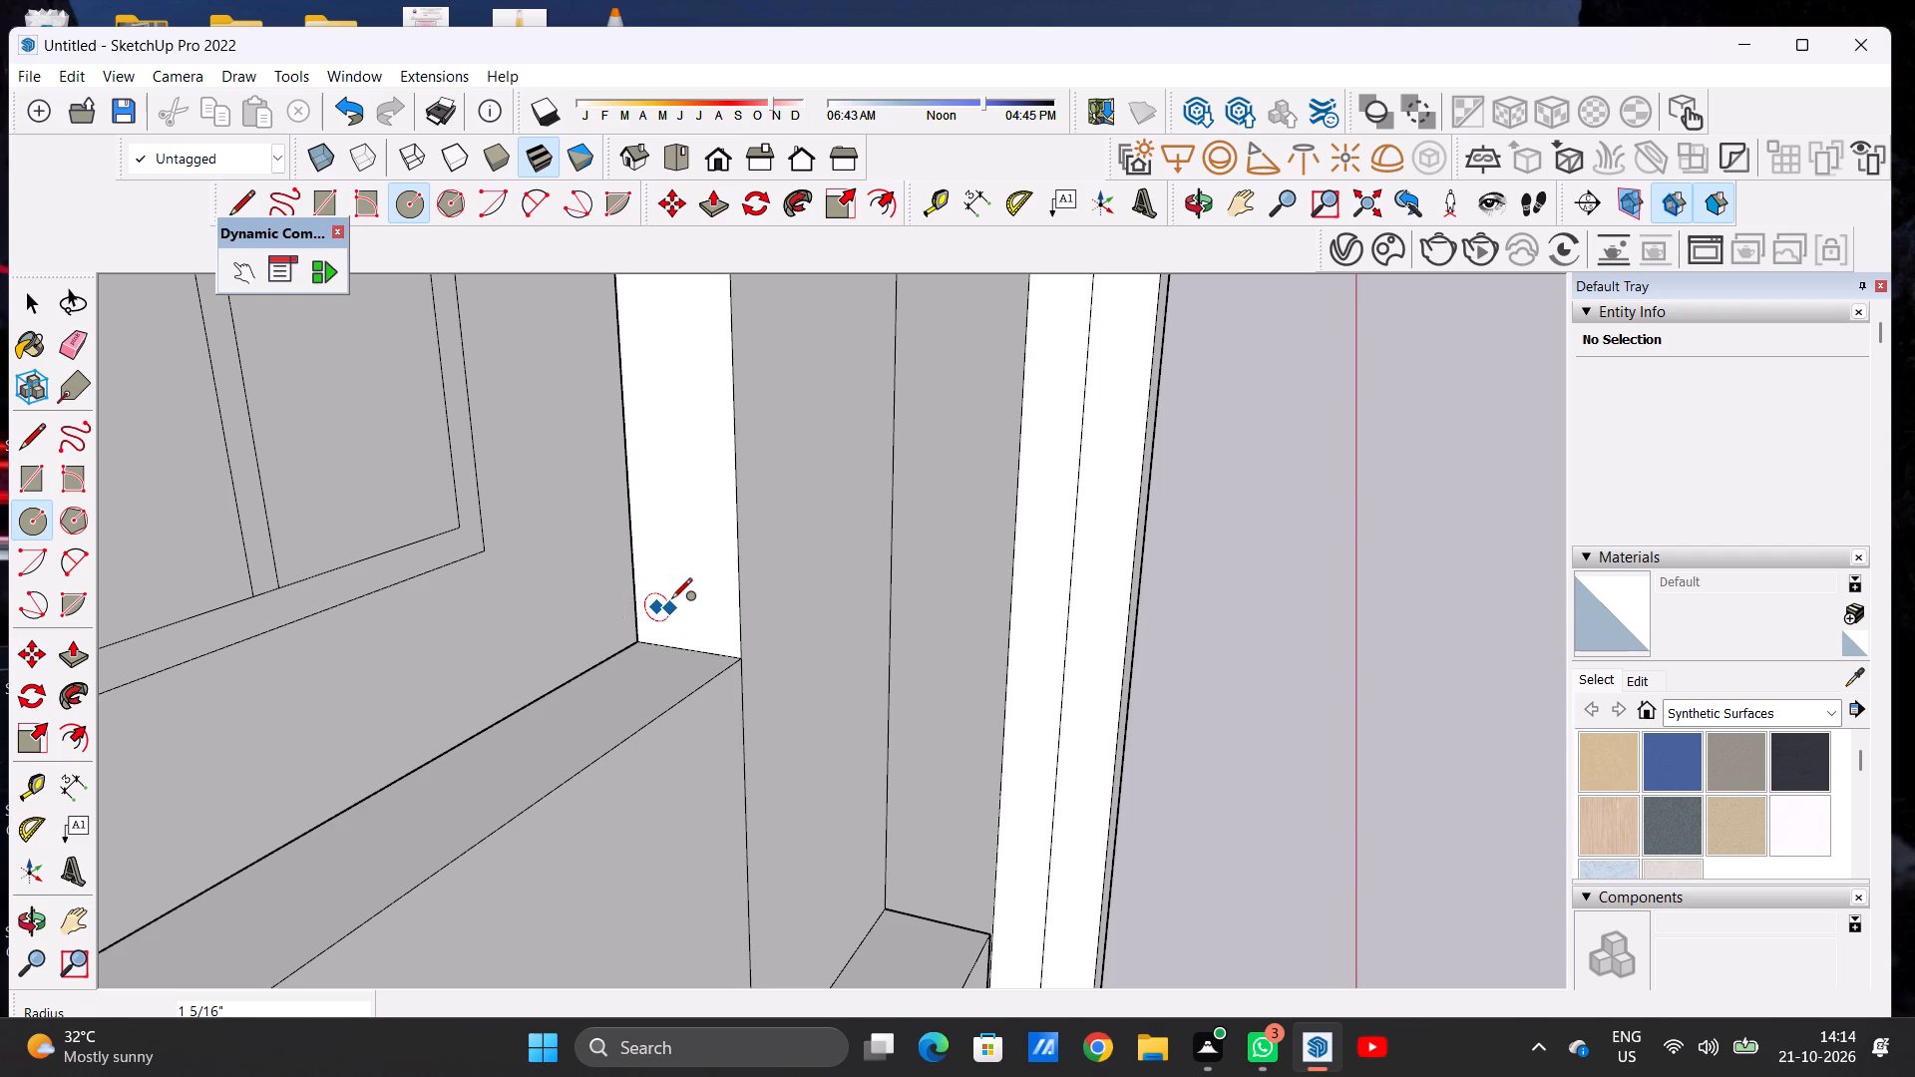
scroll(671, 590, "up", 9)
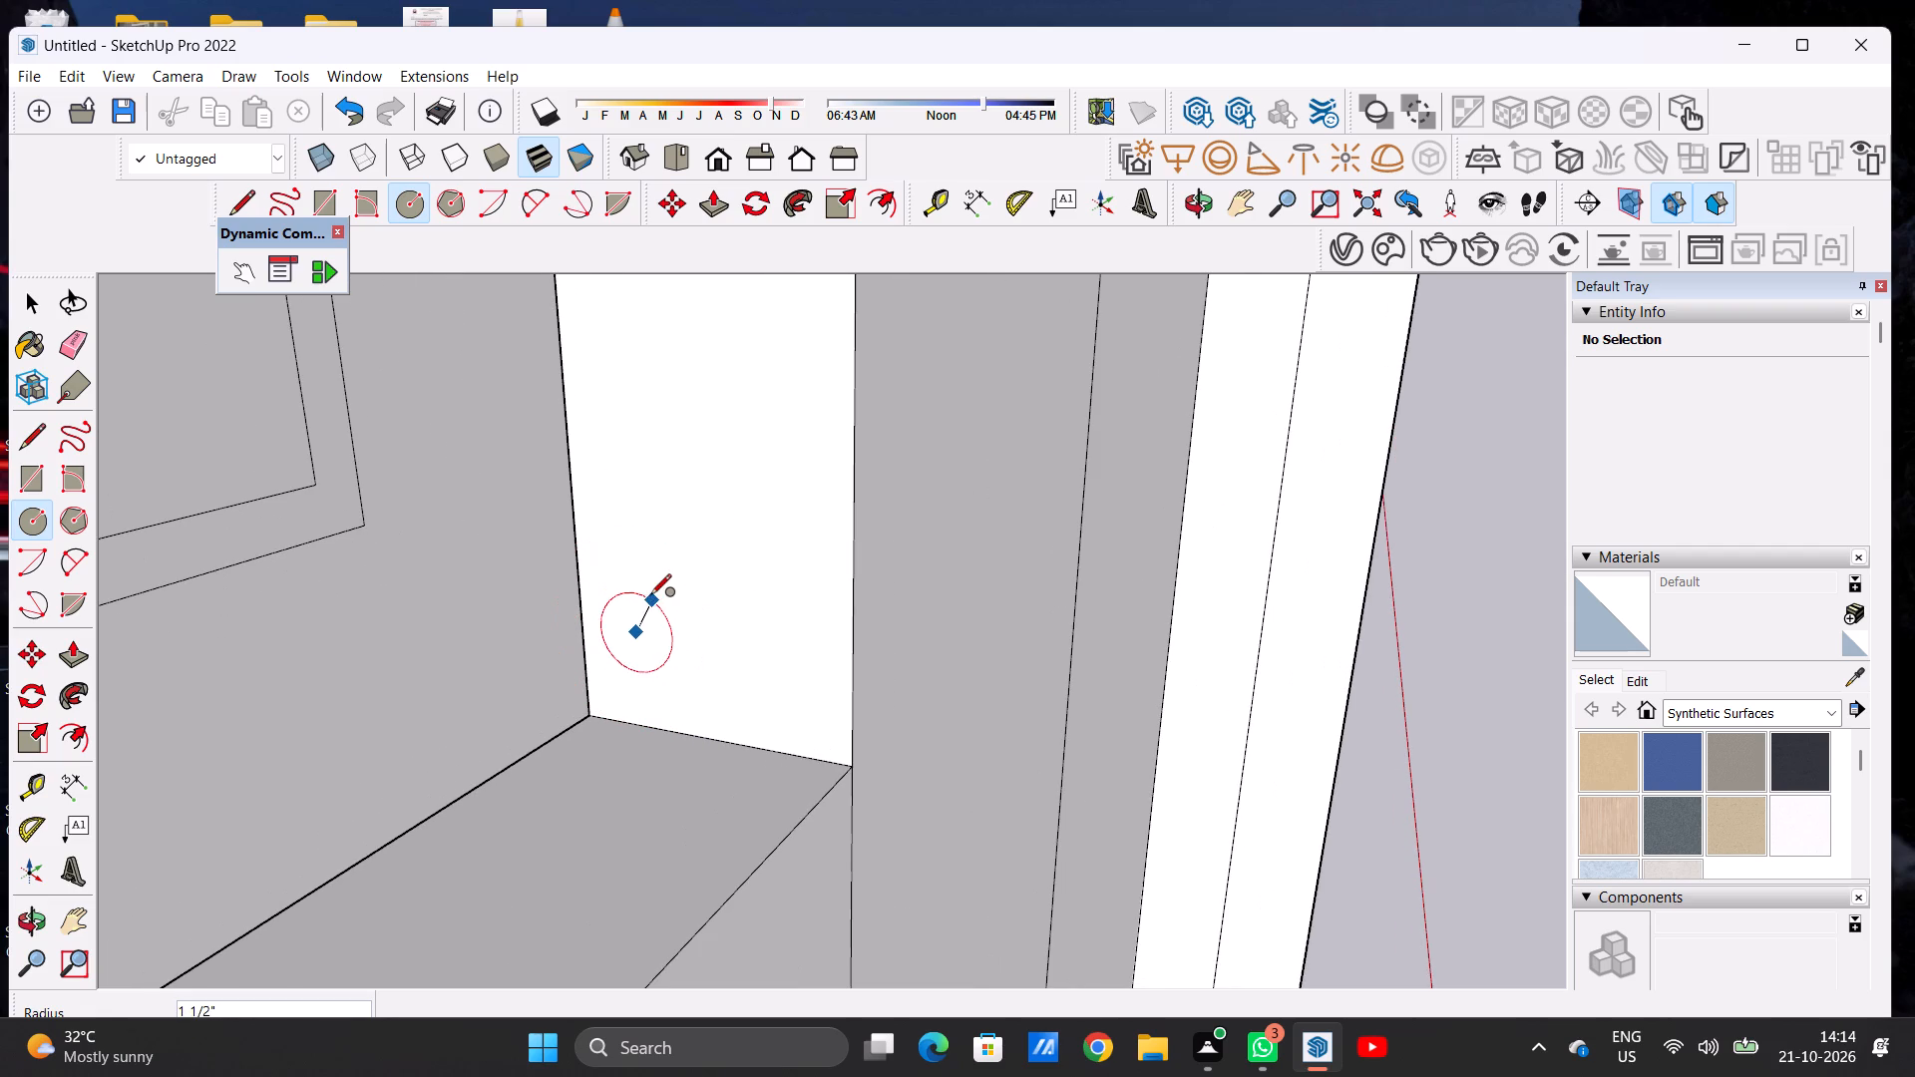
left_click(647, 592)
key("space")
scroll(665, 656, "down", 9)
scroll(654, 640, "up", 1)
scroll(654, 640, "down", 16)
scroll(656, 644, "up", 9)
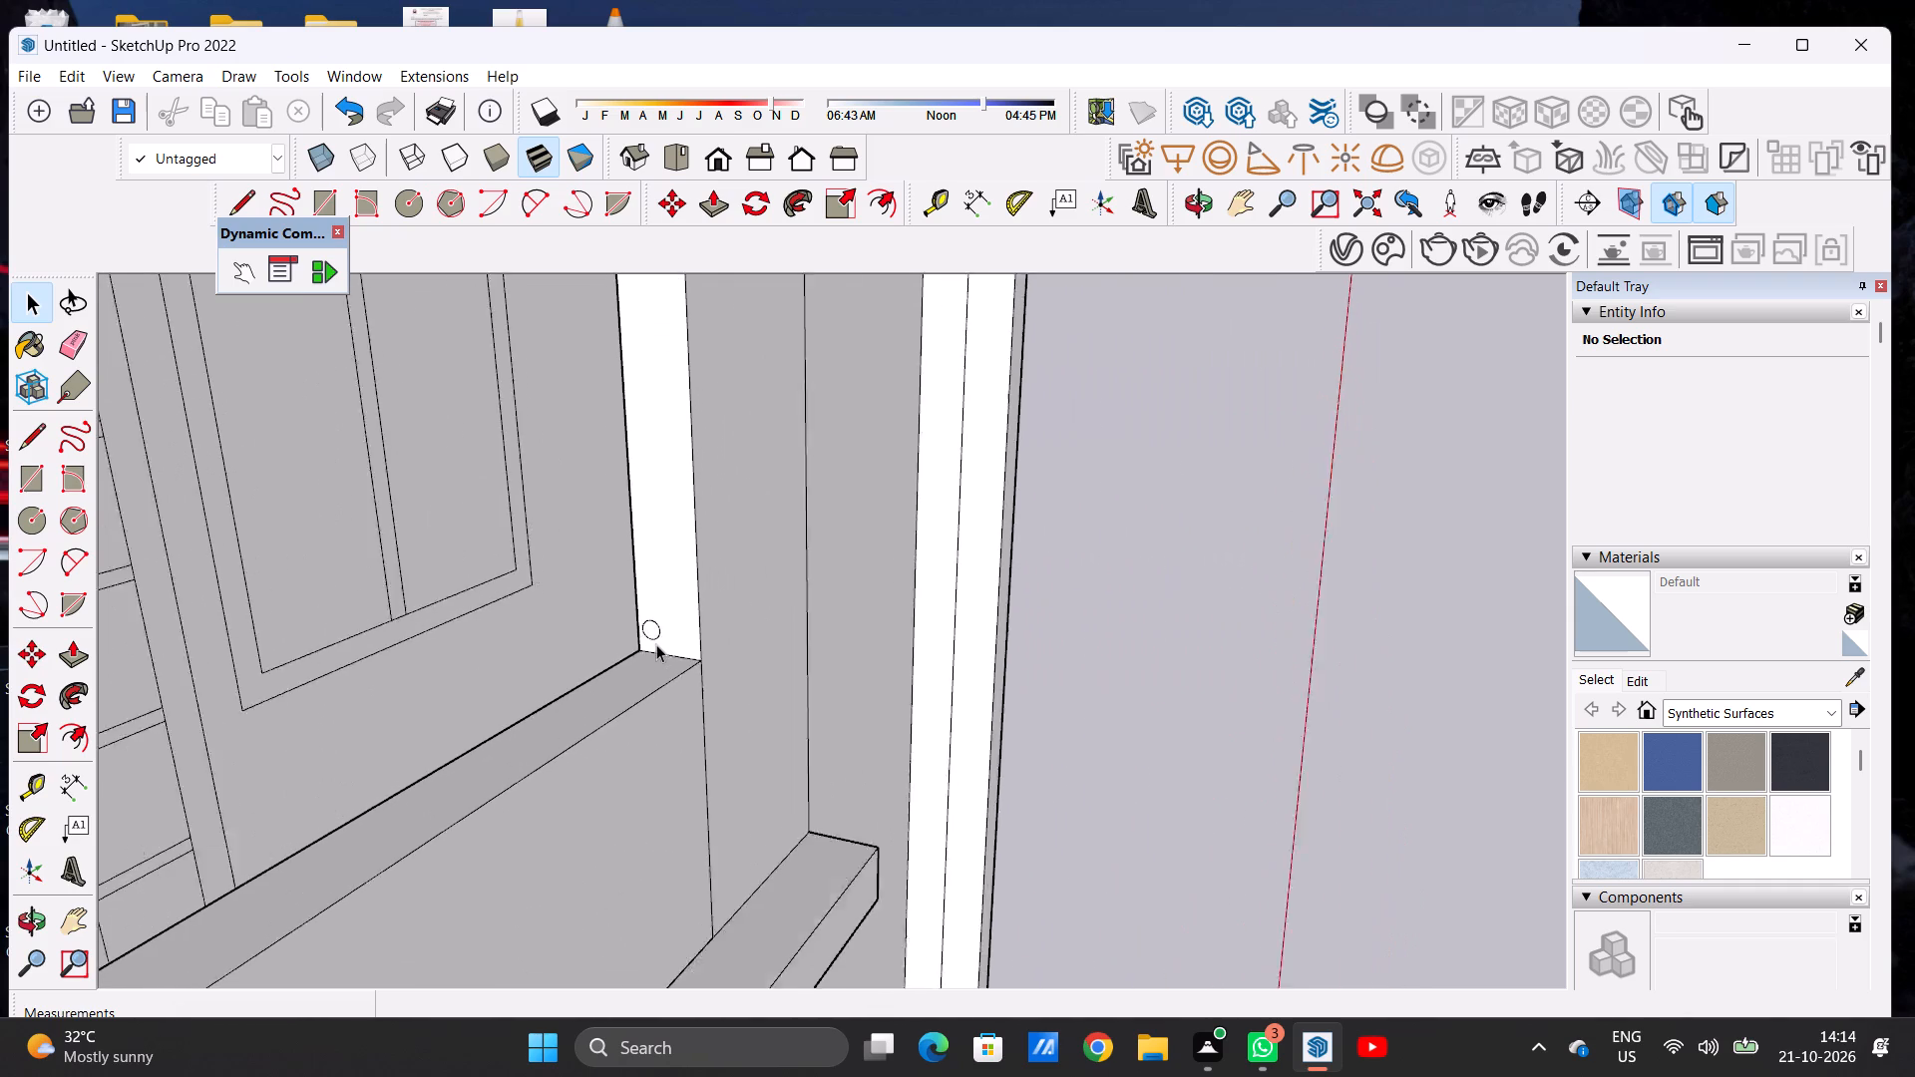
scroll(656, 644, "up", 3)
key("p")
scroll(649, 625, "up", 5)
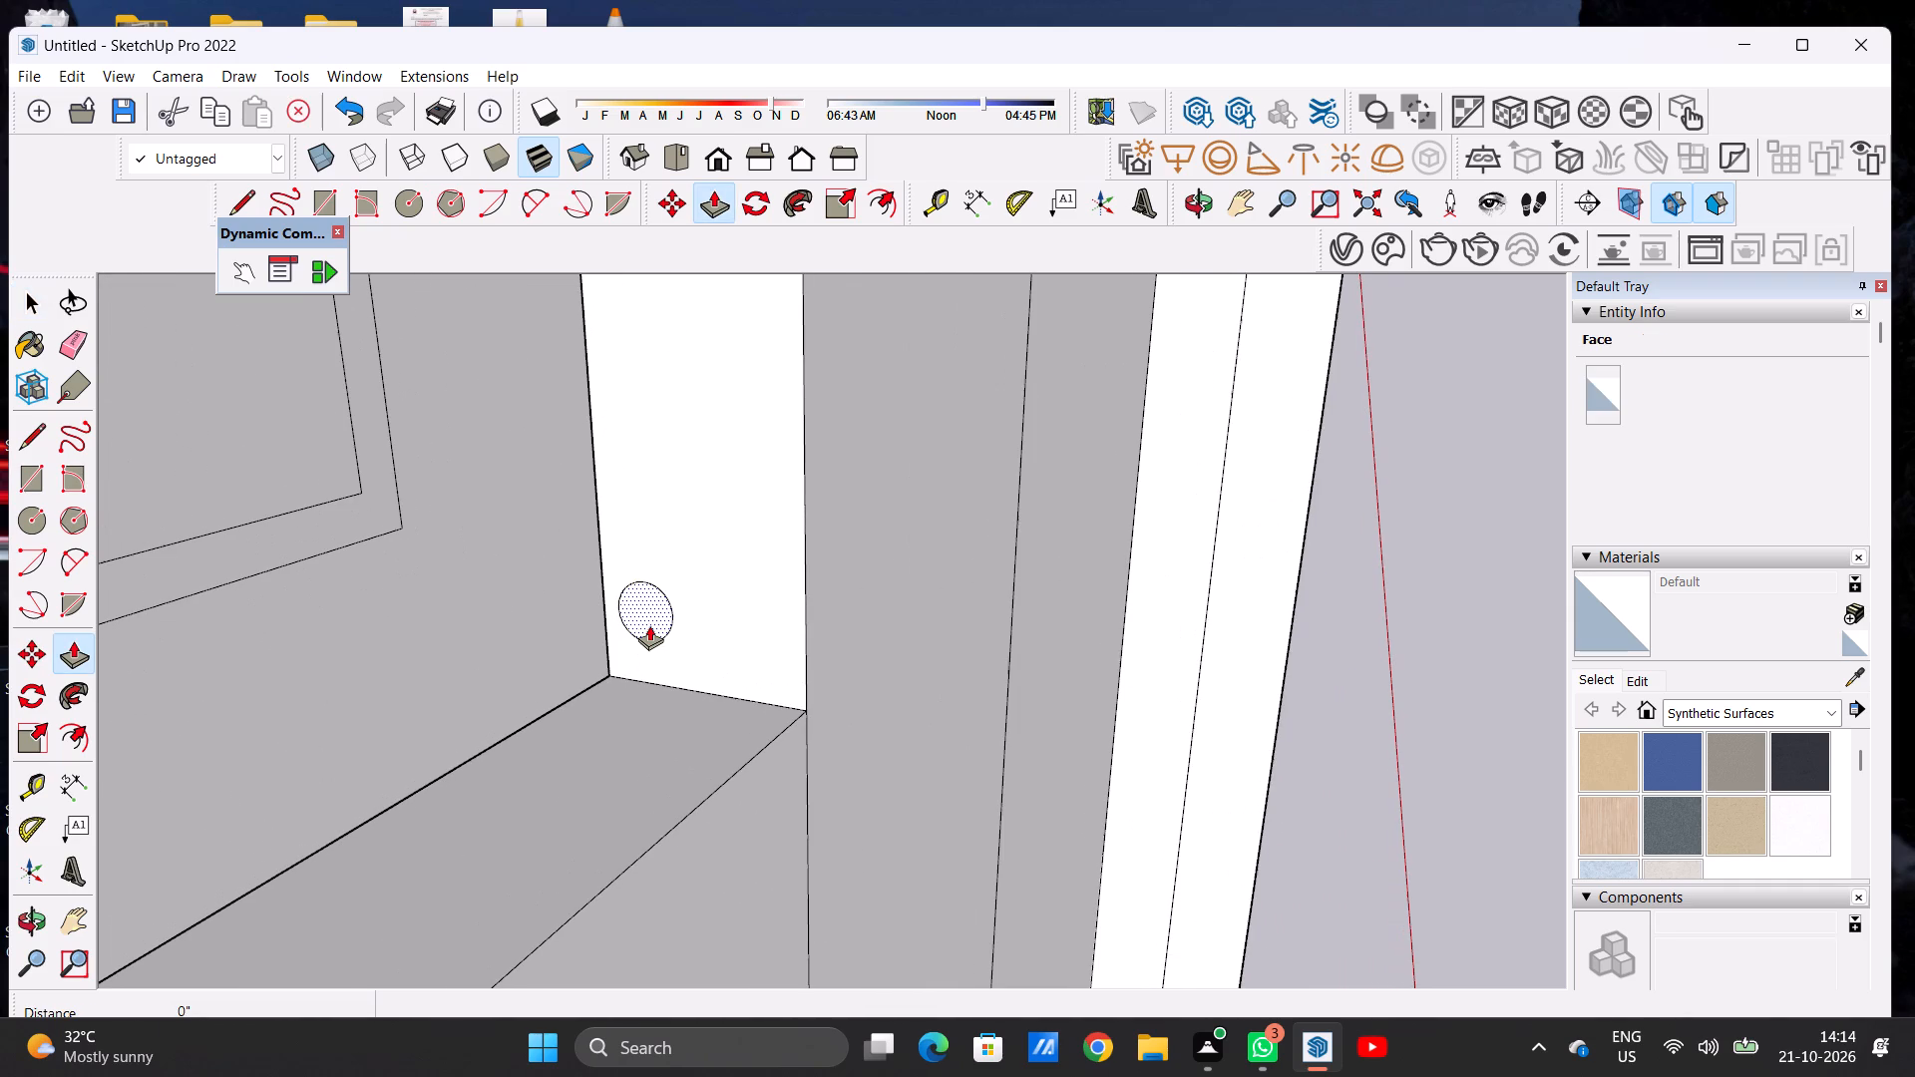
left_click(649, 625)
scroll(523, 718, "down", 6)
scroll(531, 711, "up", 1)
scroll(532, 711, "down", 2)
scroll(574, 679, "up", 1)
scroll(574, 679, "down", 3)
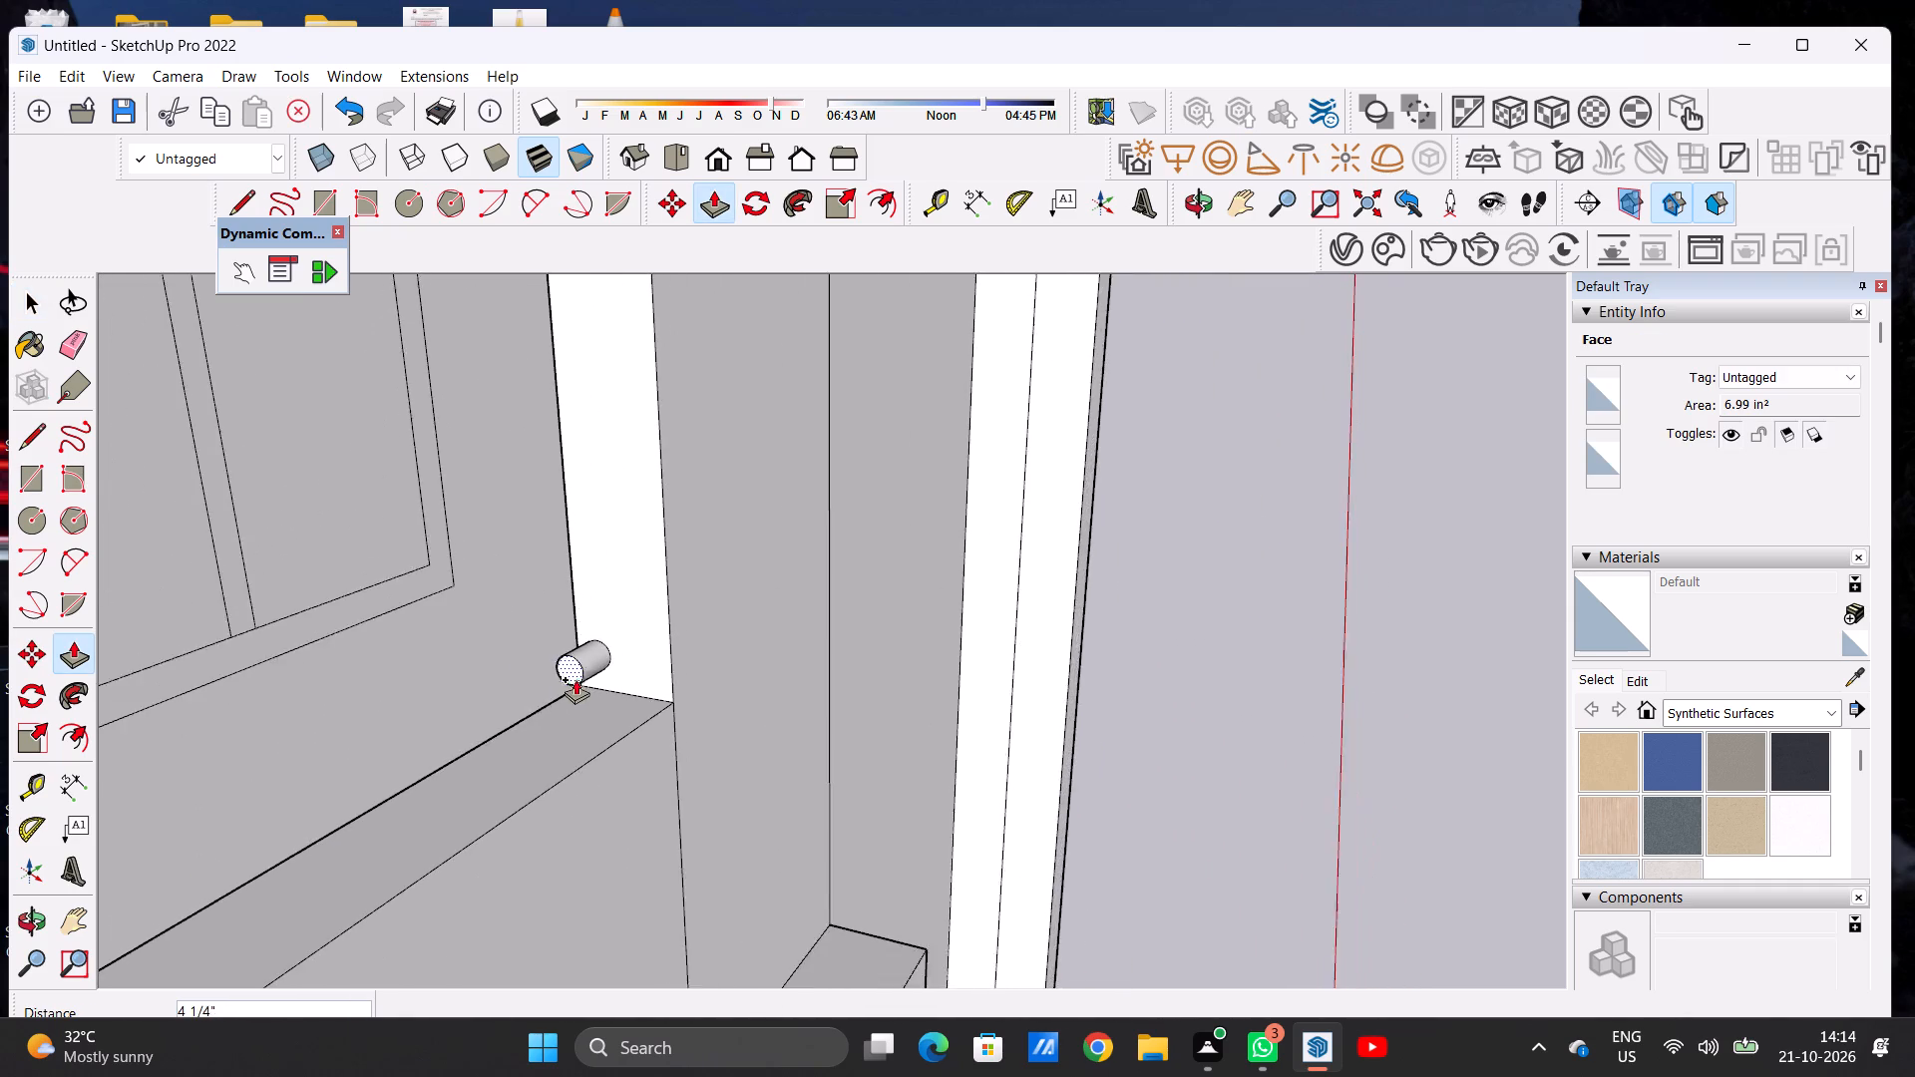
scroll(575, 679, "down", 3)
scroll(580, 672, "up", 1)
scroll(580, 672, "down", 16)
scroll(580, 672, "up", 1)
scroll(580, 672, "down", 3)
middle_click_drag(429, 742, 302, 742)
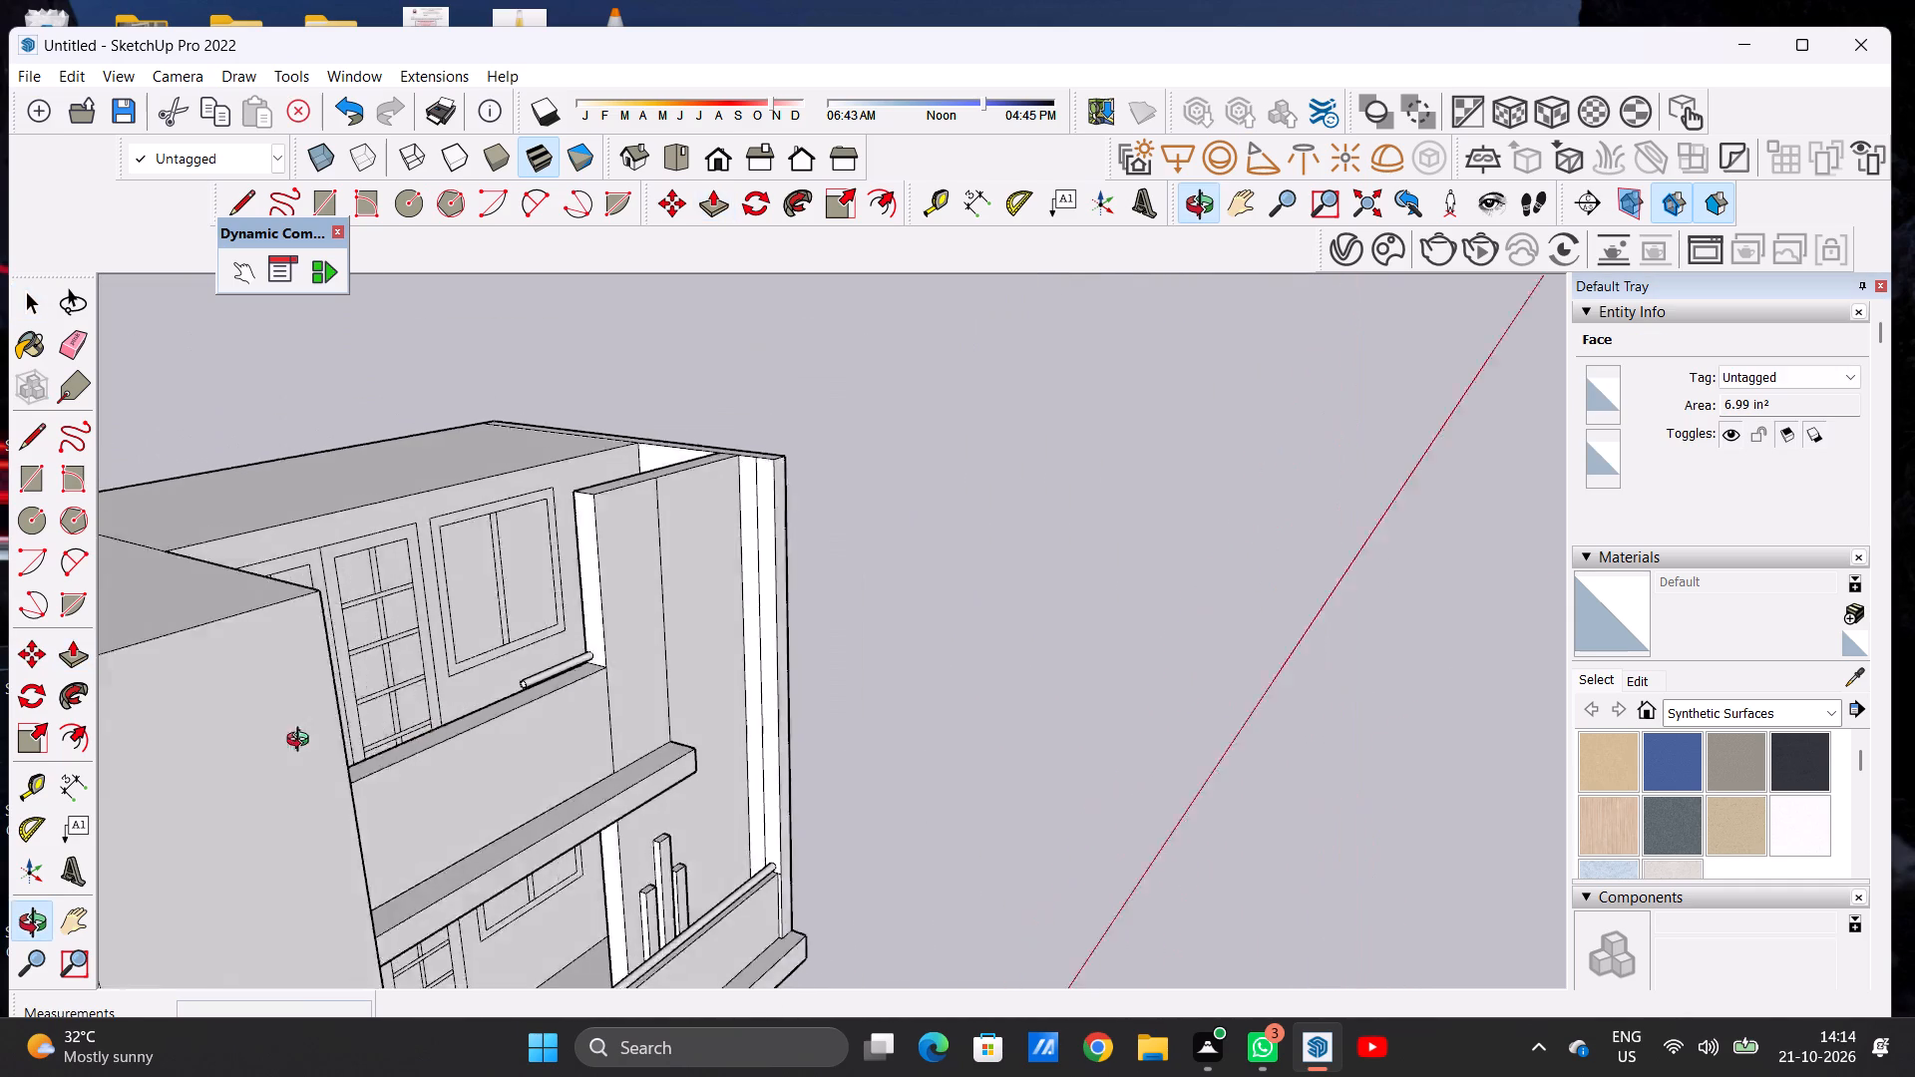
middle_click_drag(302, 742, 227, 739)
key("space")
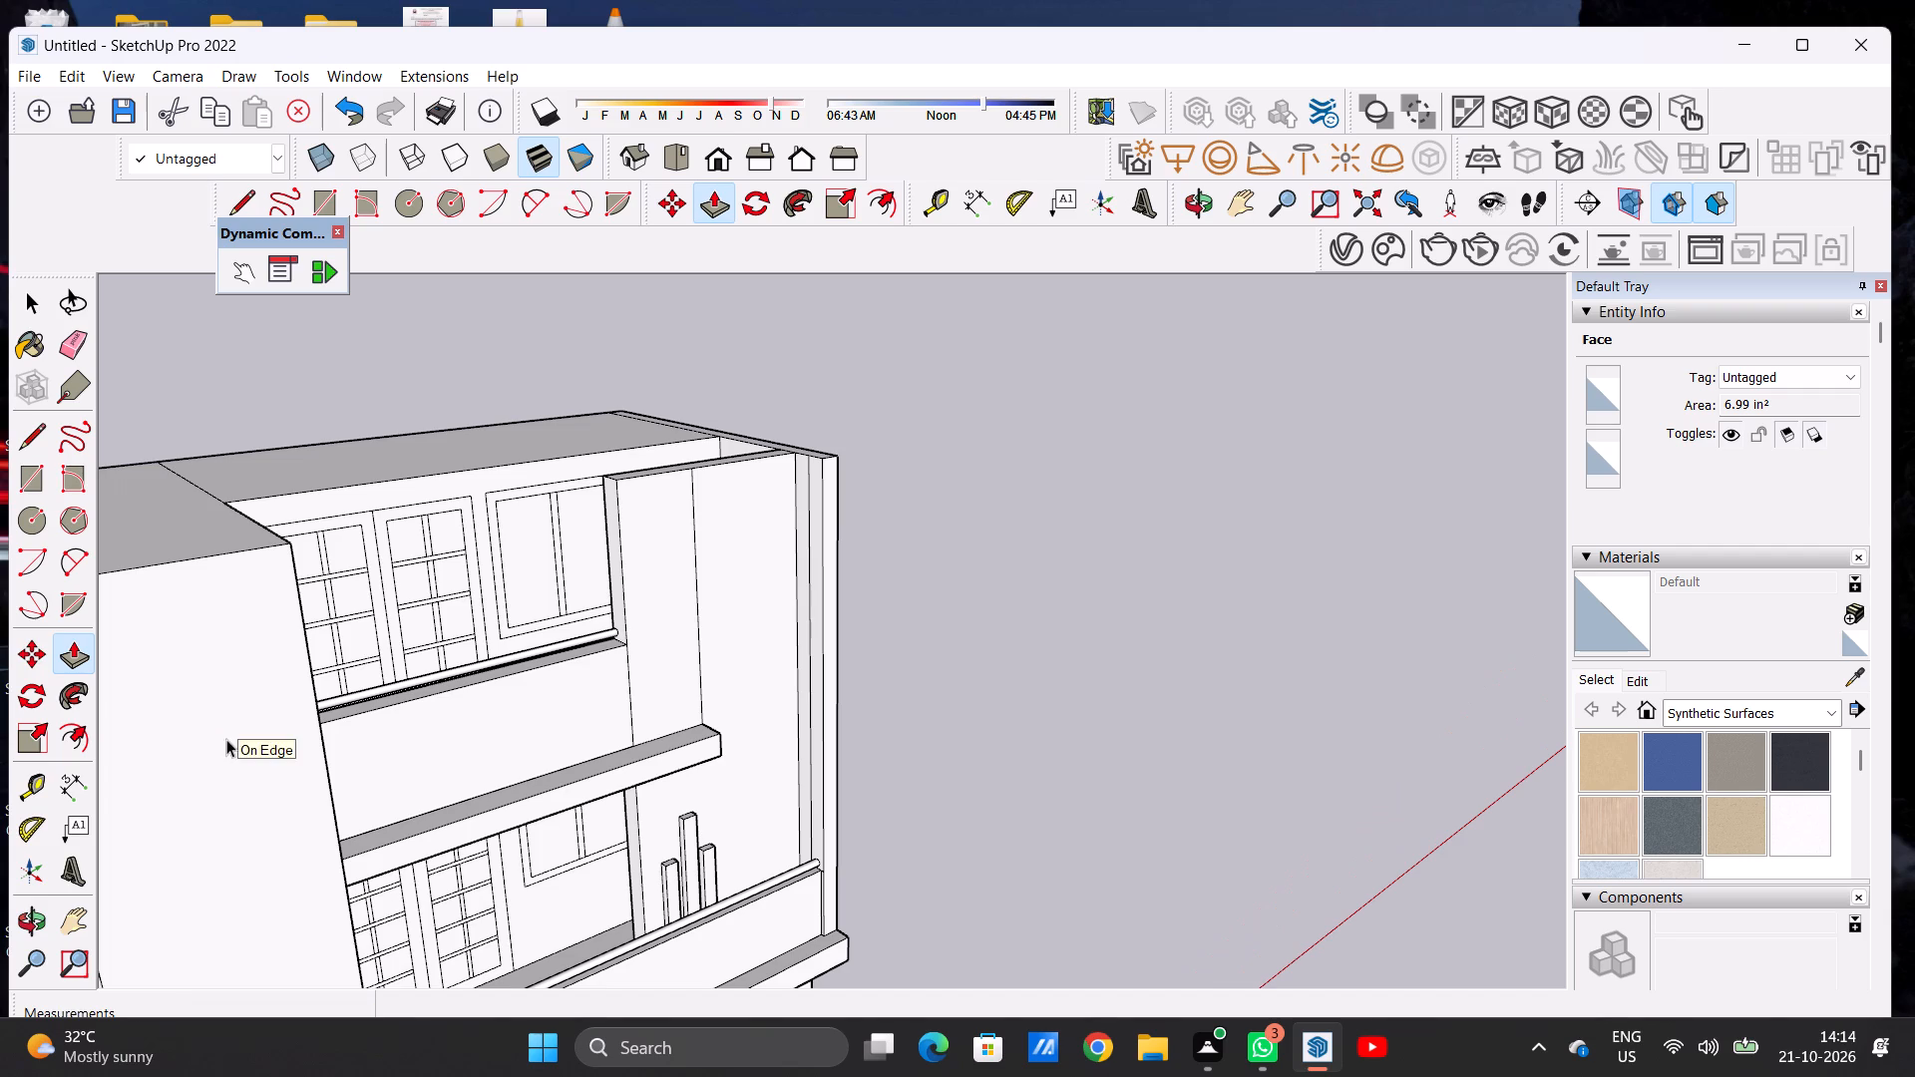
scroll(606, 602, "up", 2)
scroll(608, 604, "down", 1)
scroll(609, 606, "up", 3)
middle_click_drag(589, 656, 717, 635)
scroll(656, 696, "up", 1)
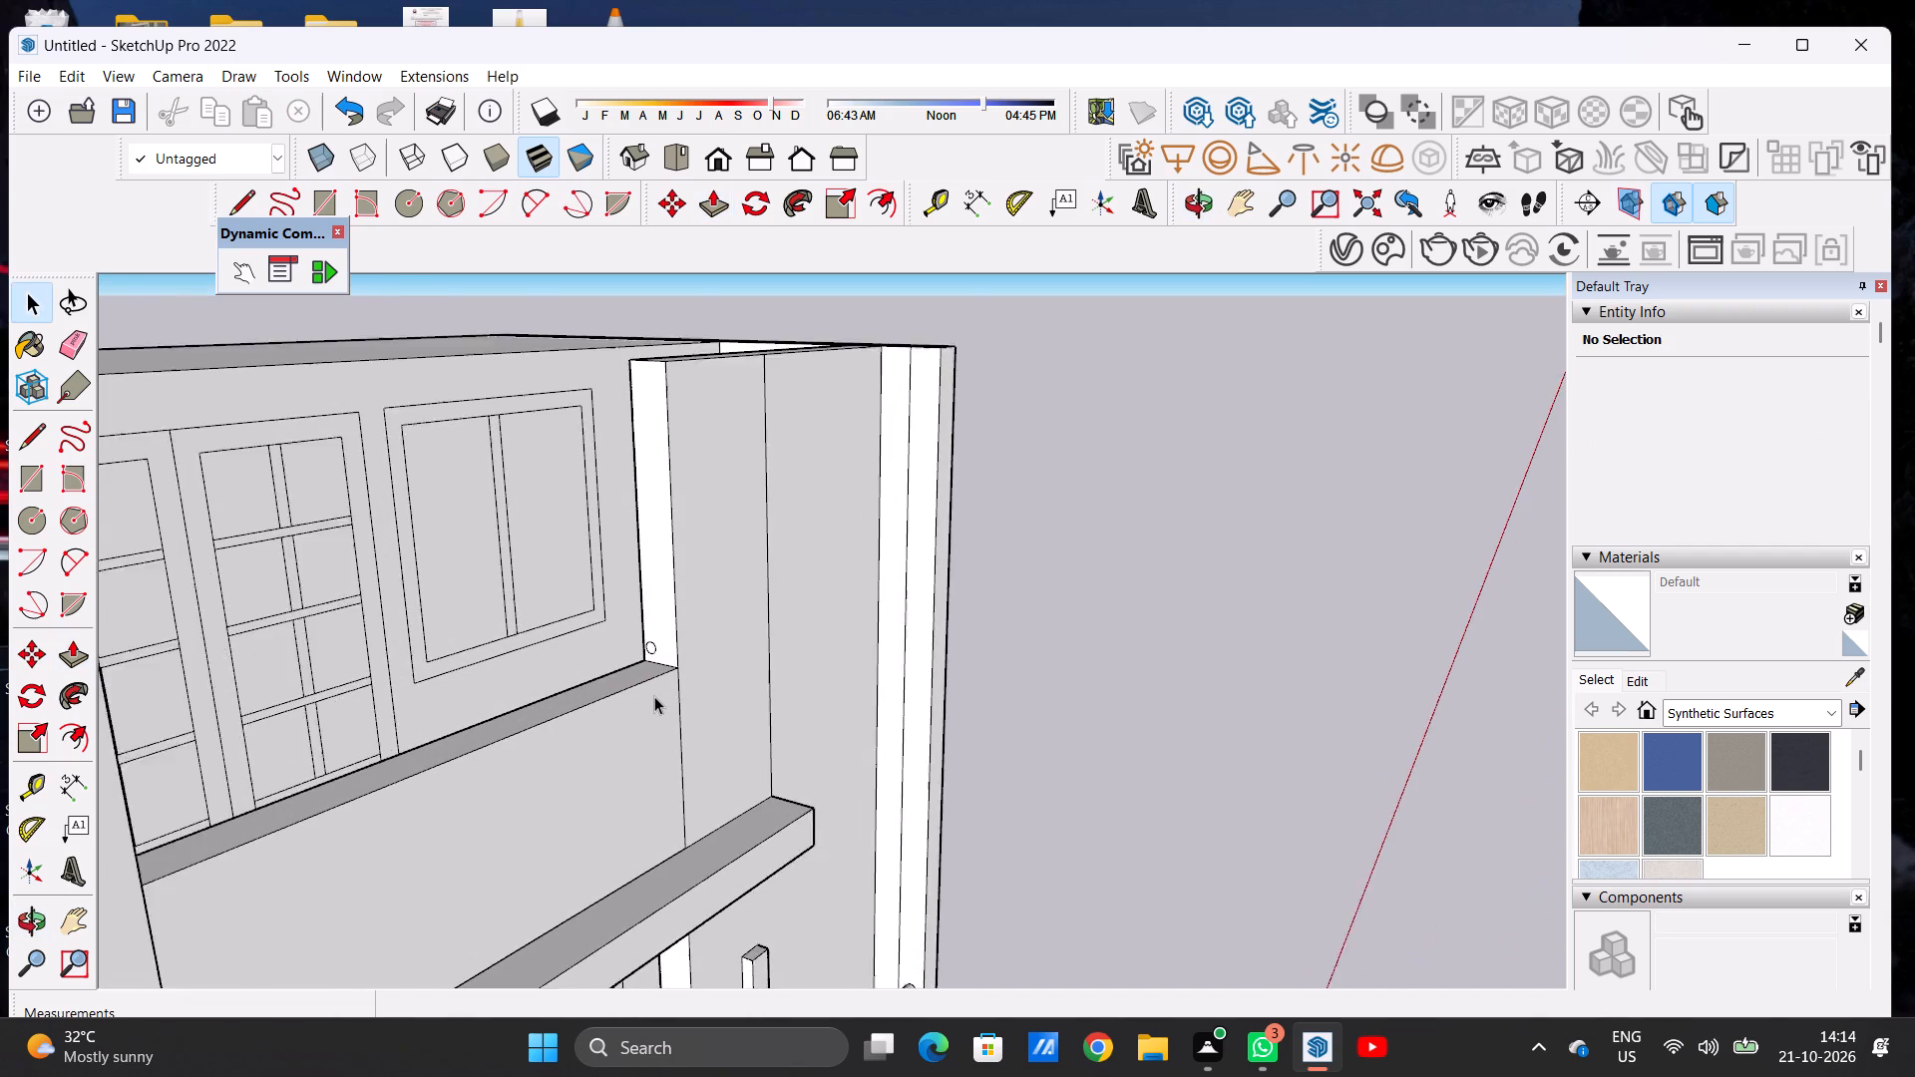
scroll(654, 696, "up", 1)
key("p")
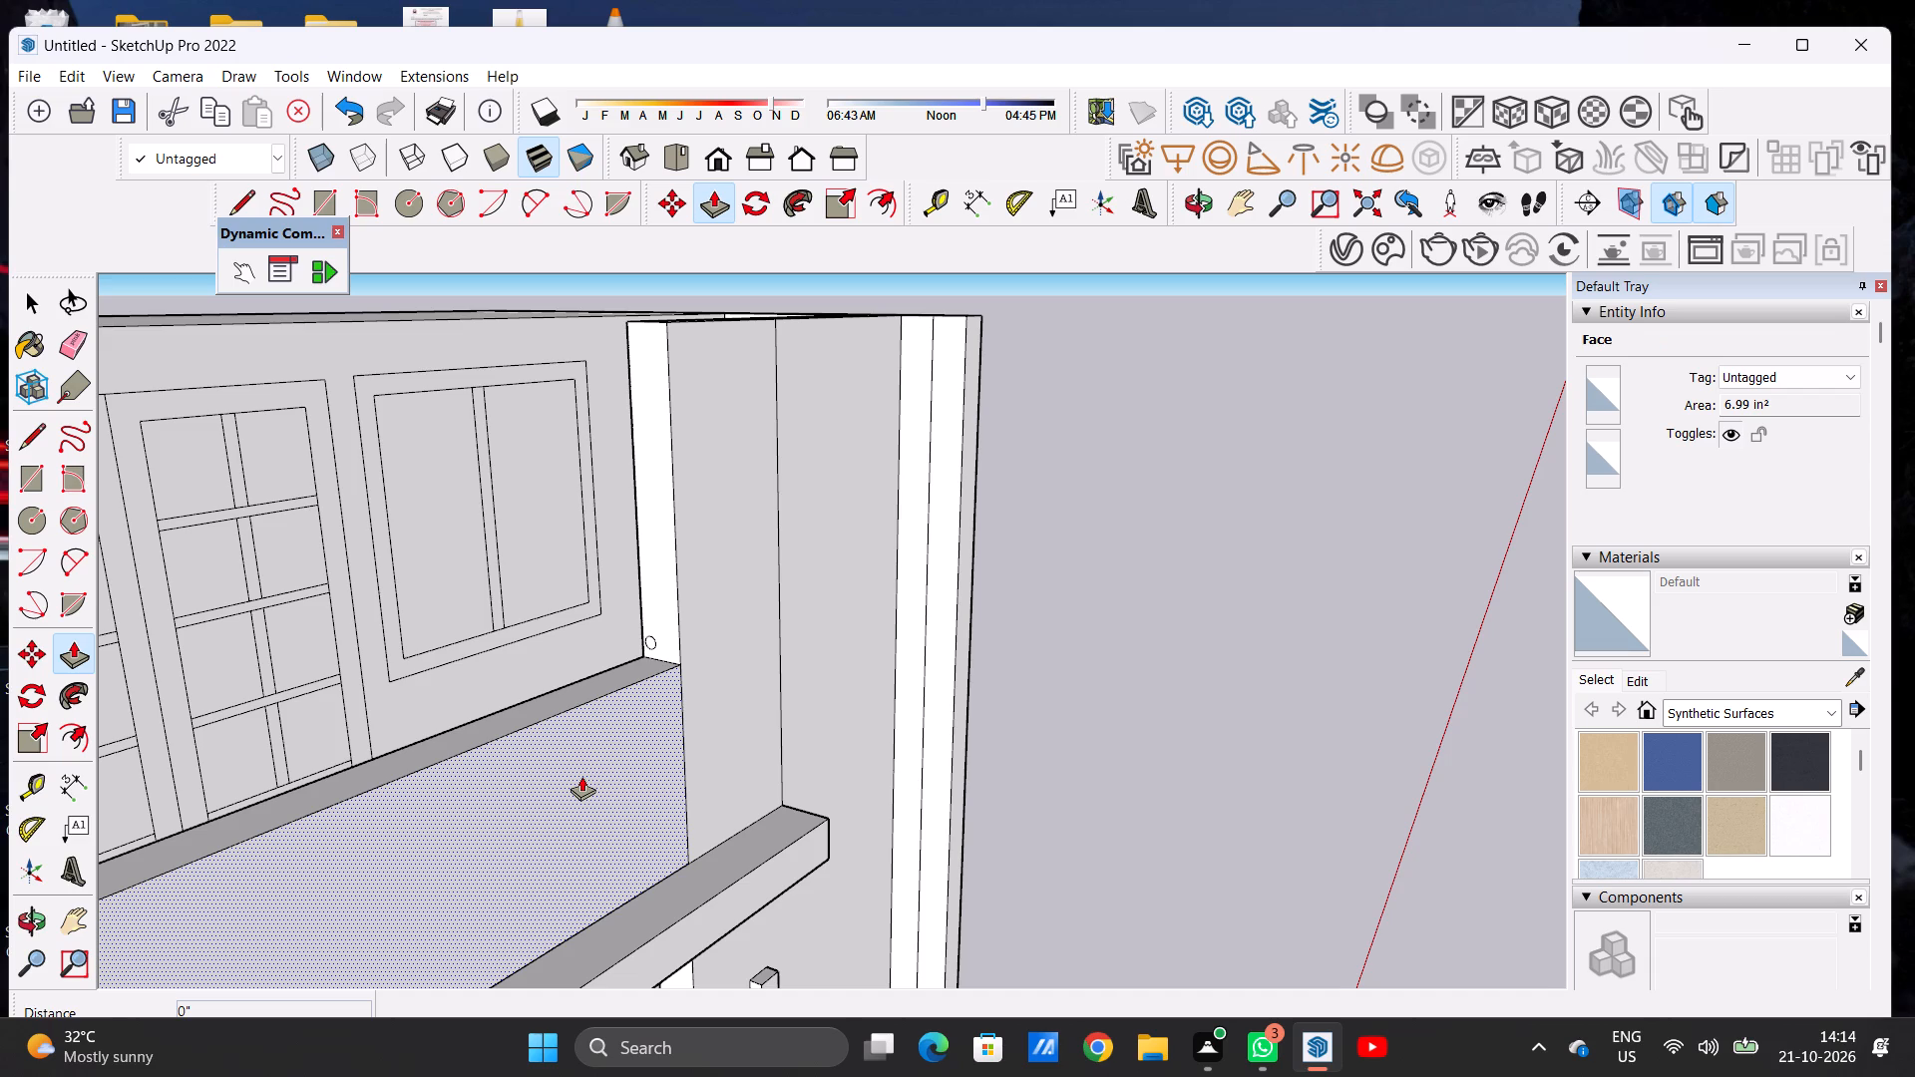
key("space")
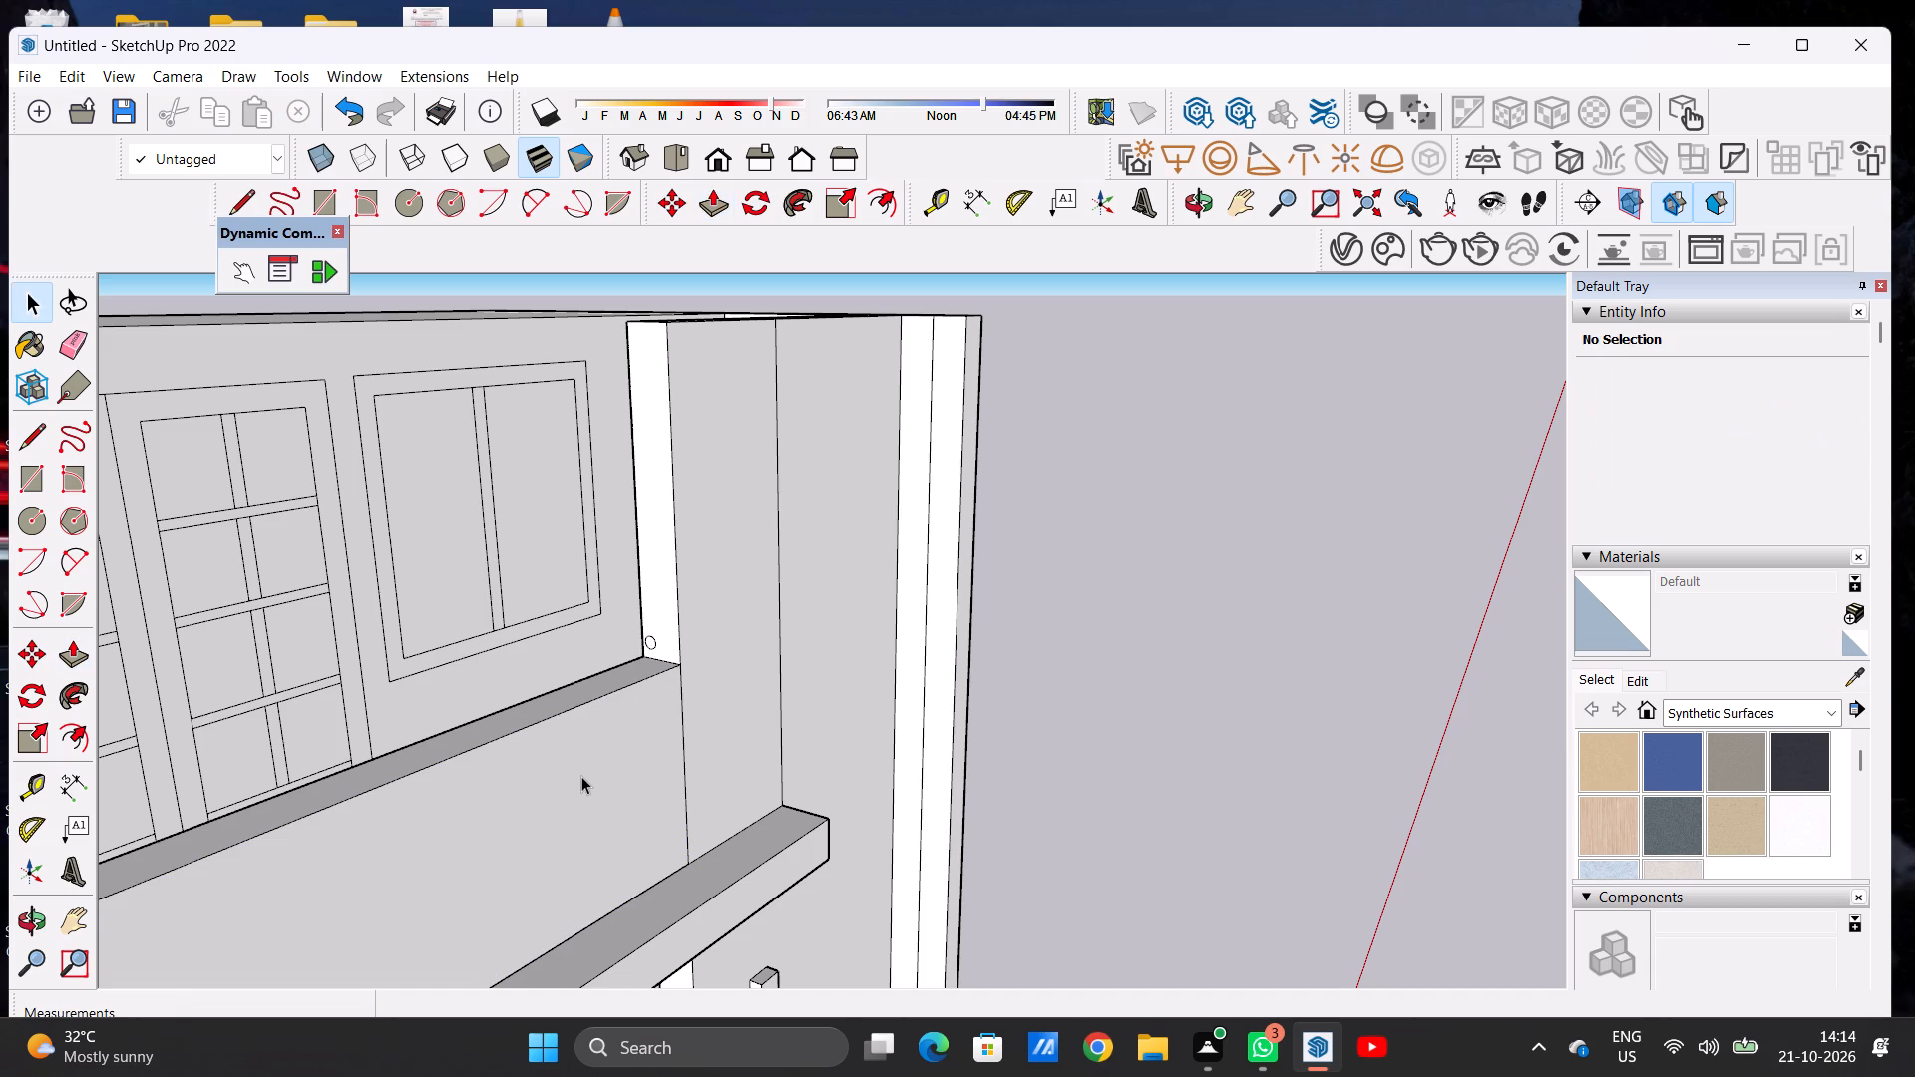
Move the small handrail circle about 1 13/16" across the wall's end face, towards the middle of the parapet's thickness.
scroll(581, 776, "down", 6)
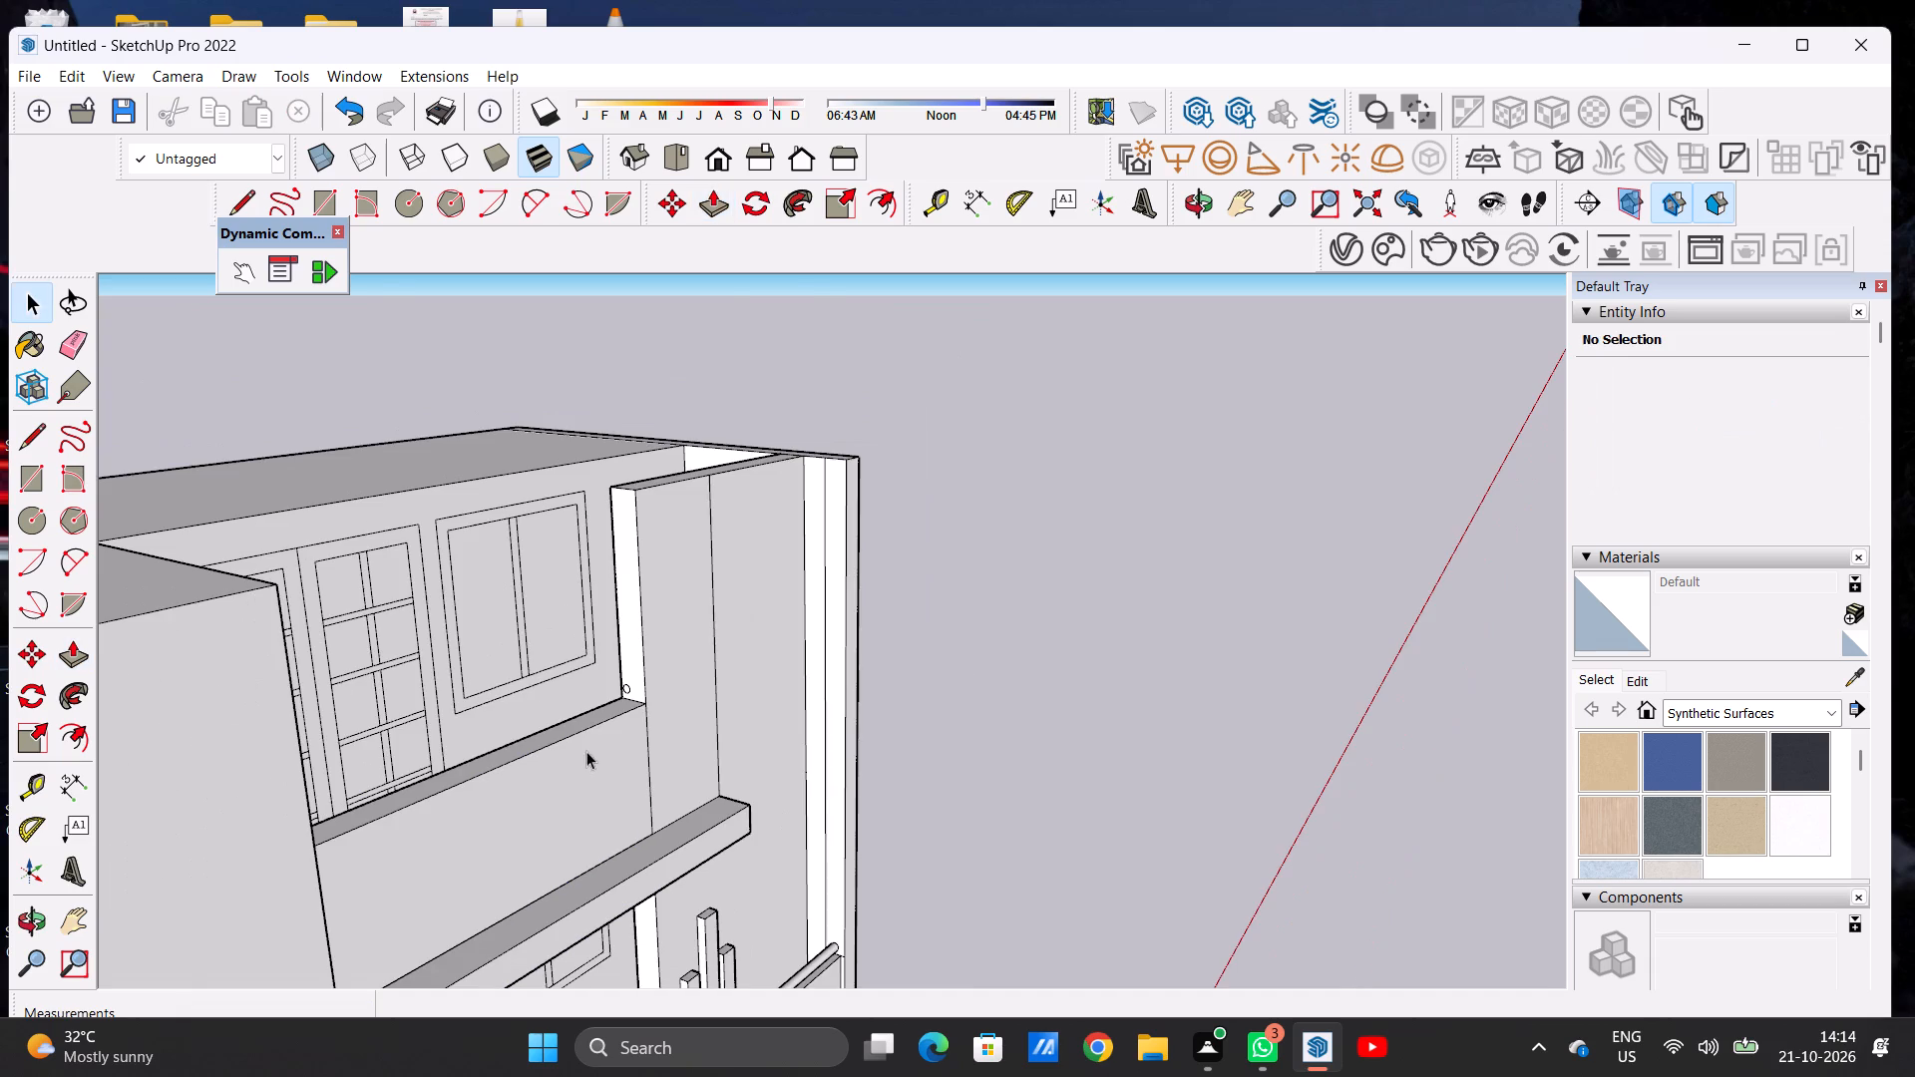
scroll(625, 701, "up", 15)
scroll(623, 669, "down", 1)
scroll(623, 669, "up", 1)
scroll(623, 669, "down", 1)
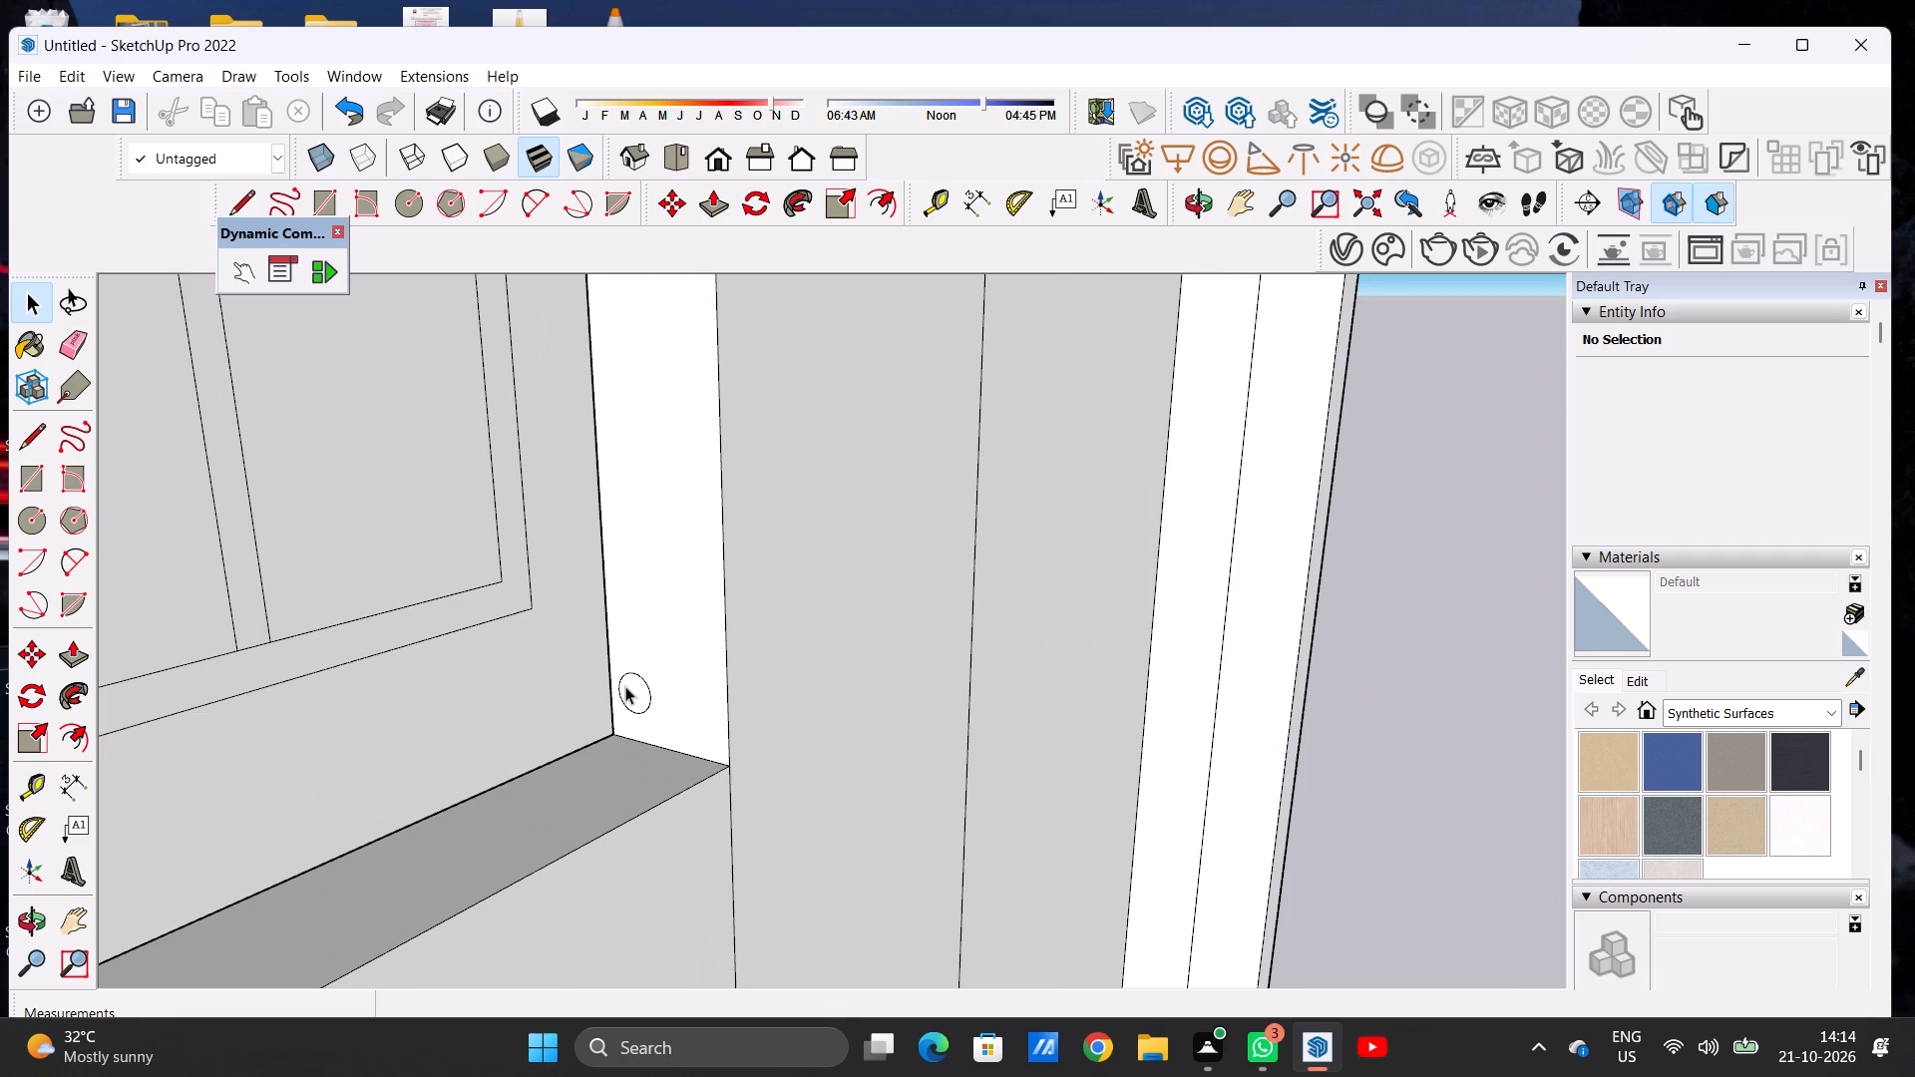
double_click(625, 686)
key("m")
scroll(655, 694, "up", 2)
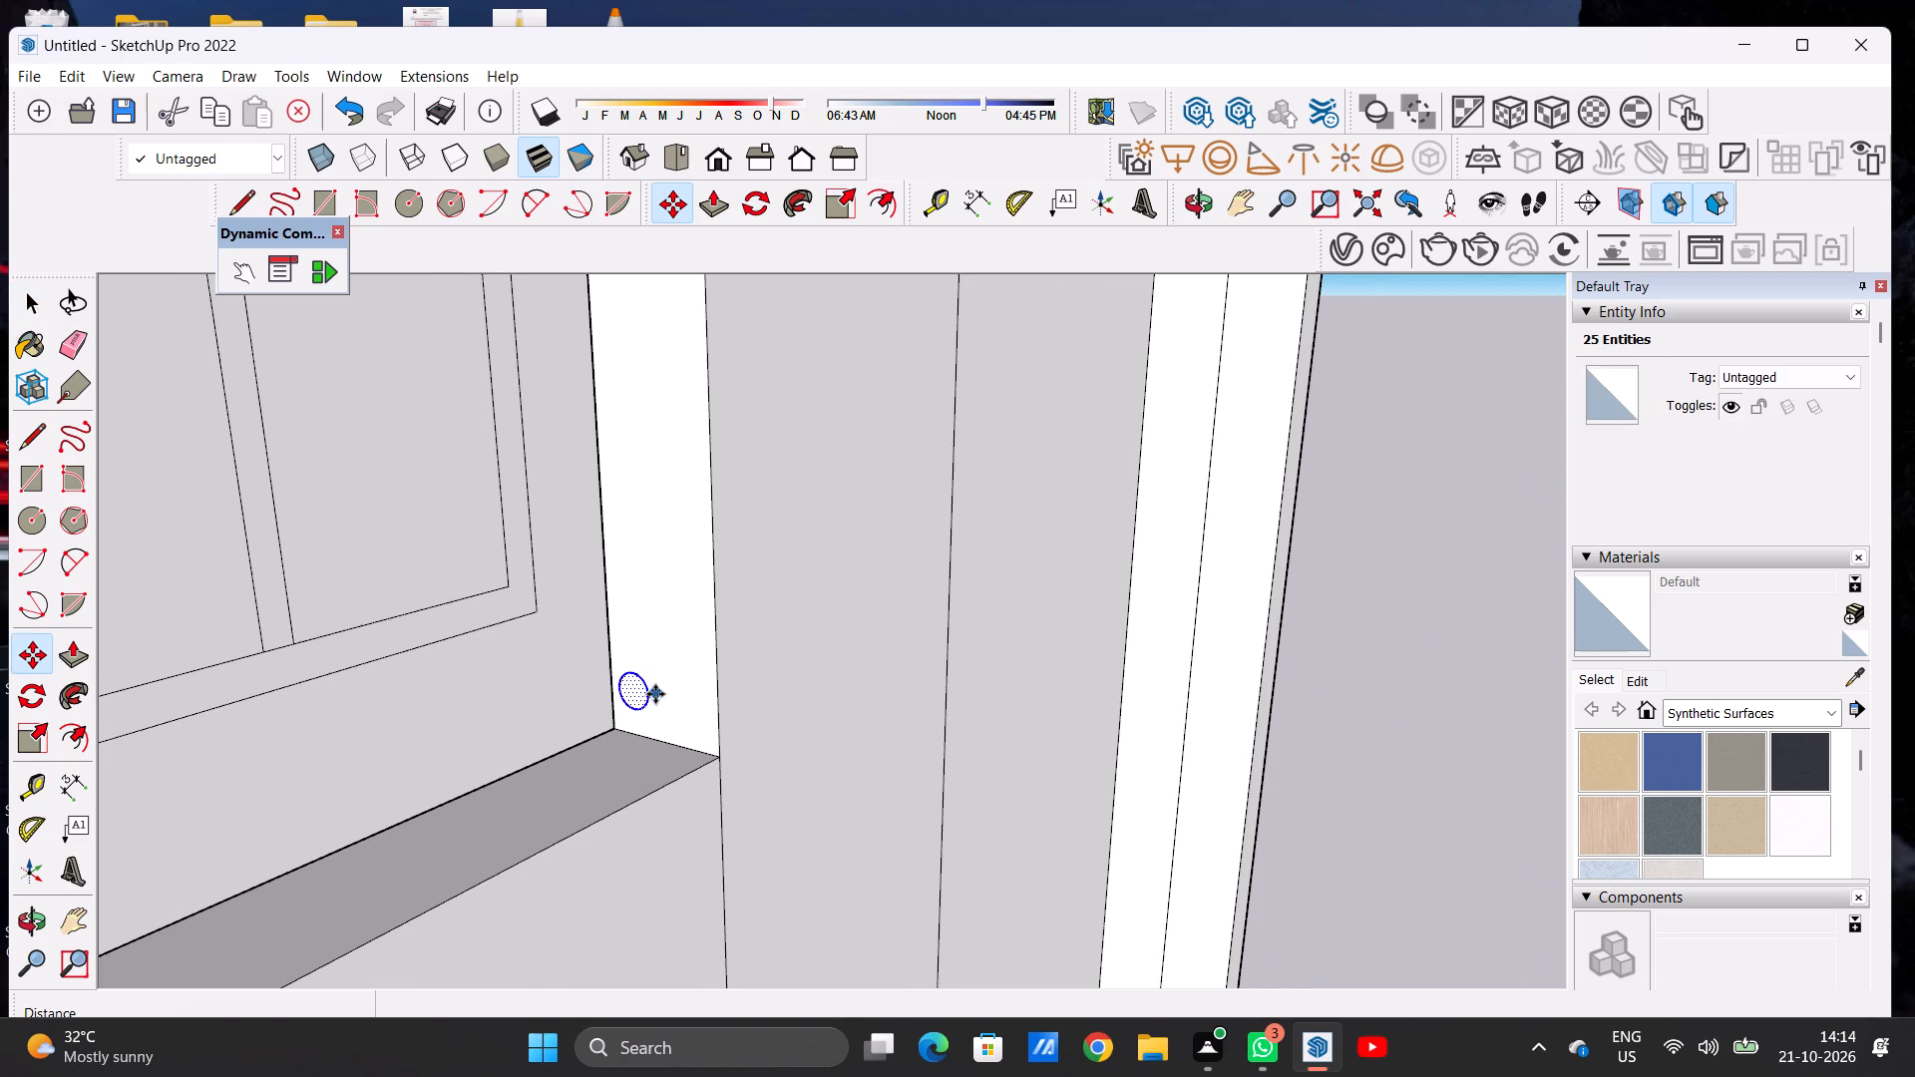
scroll(655, 694, "up", 4)
left_click(638, 702)
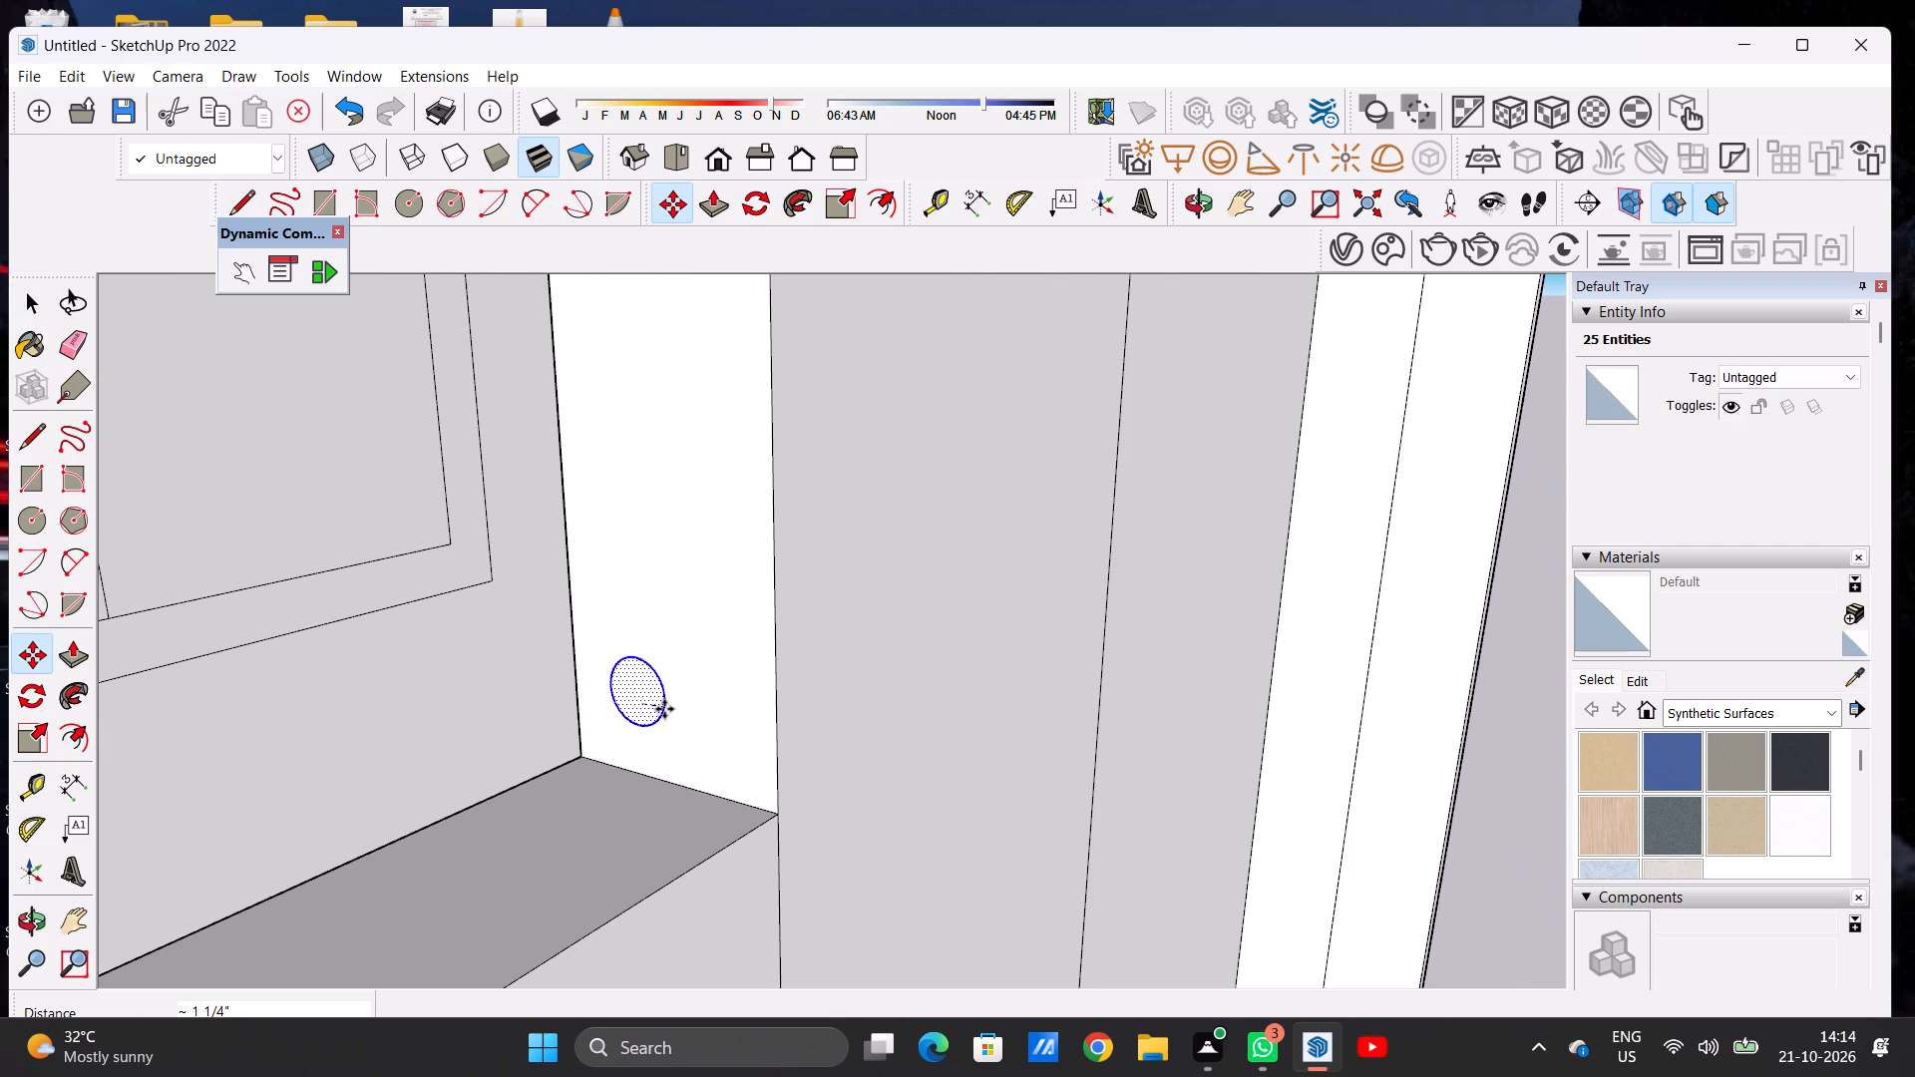
left_click(676, 710)
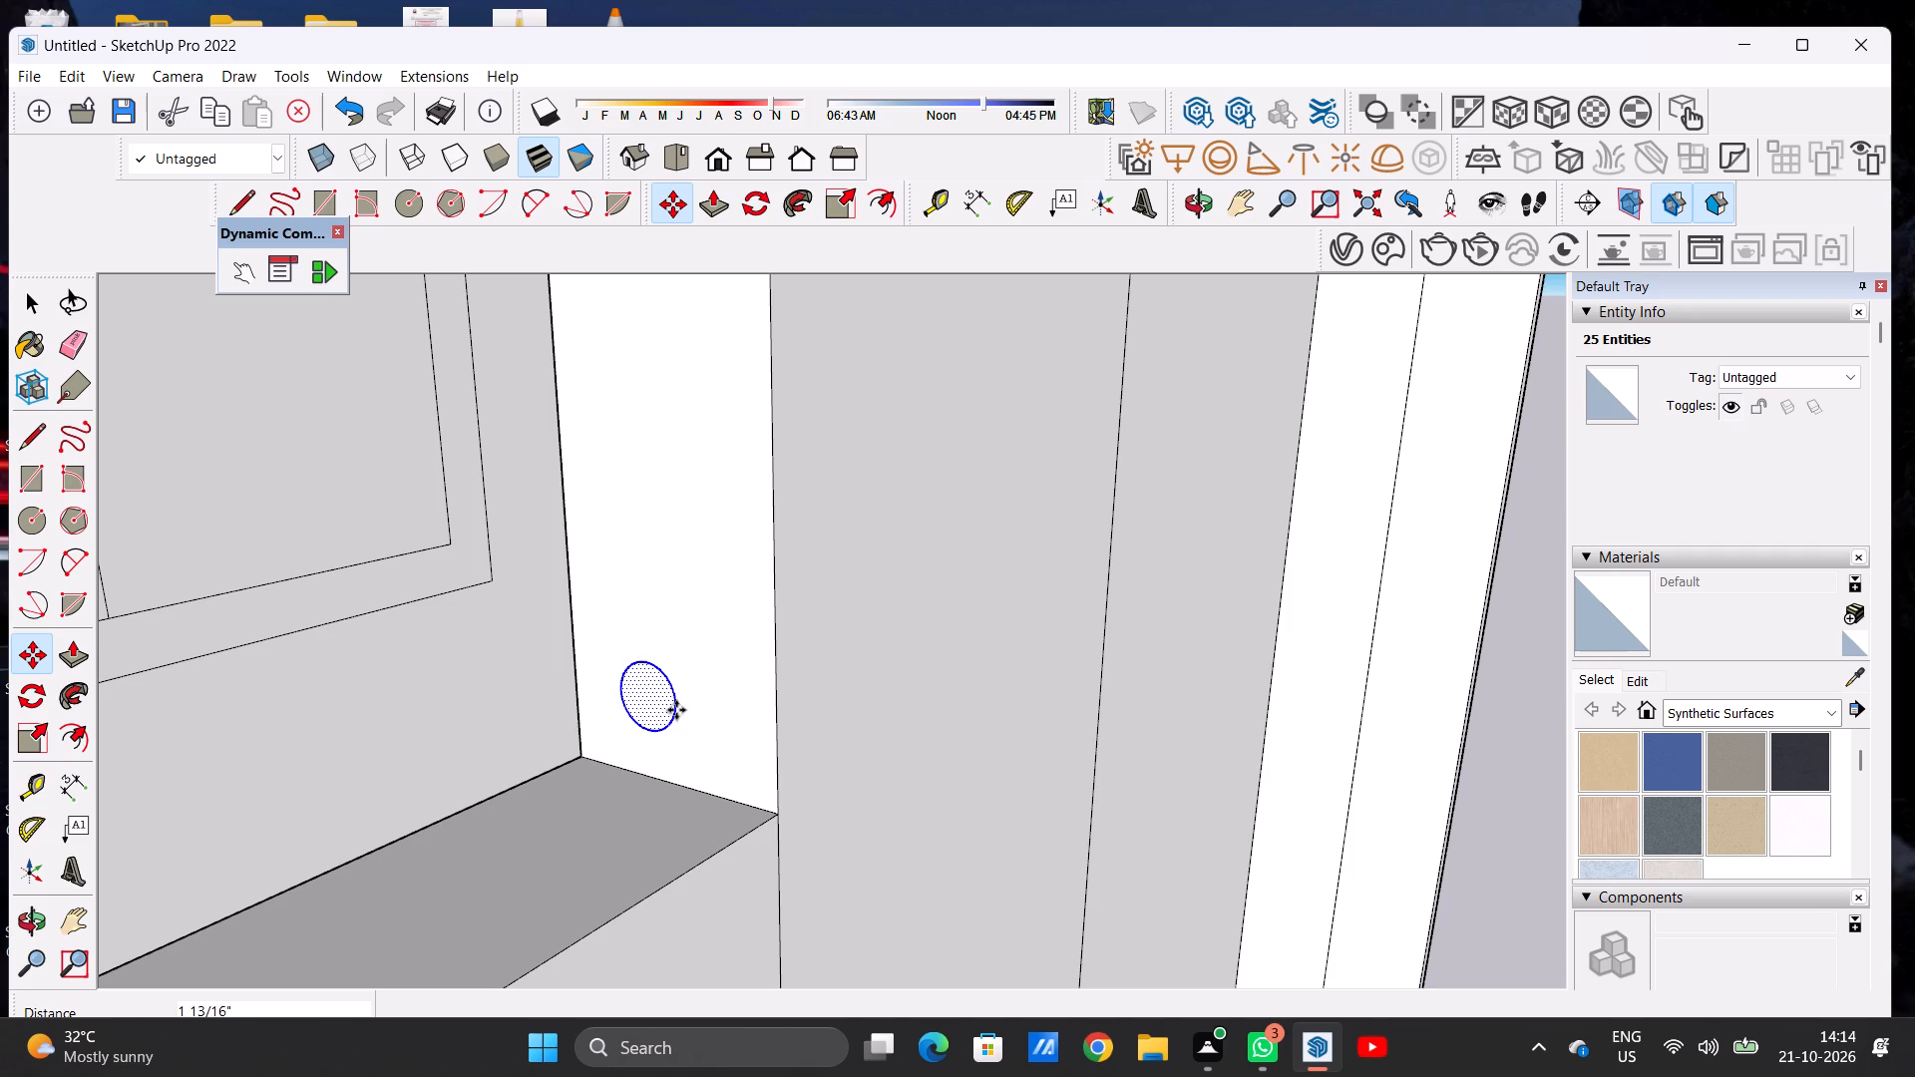
key("space")
scroll(661, 687, "down", 10)
scroll(661, 687, "up", 1)
scroll(660, 685, "down", 12)
left_click(1212, 534)
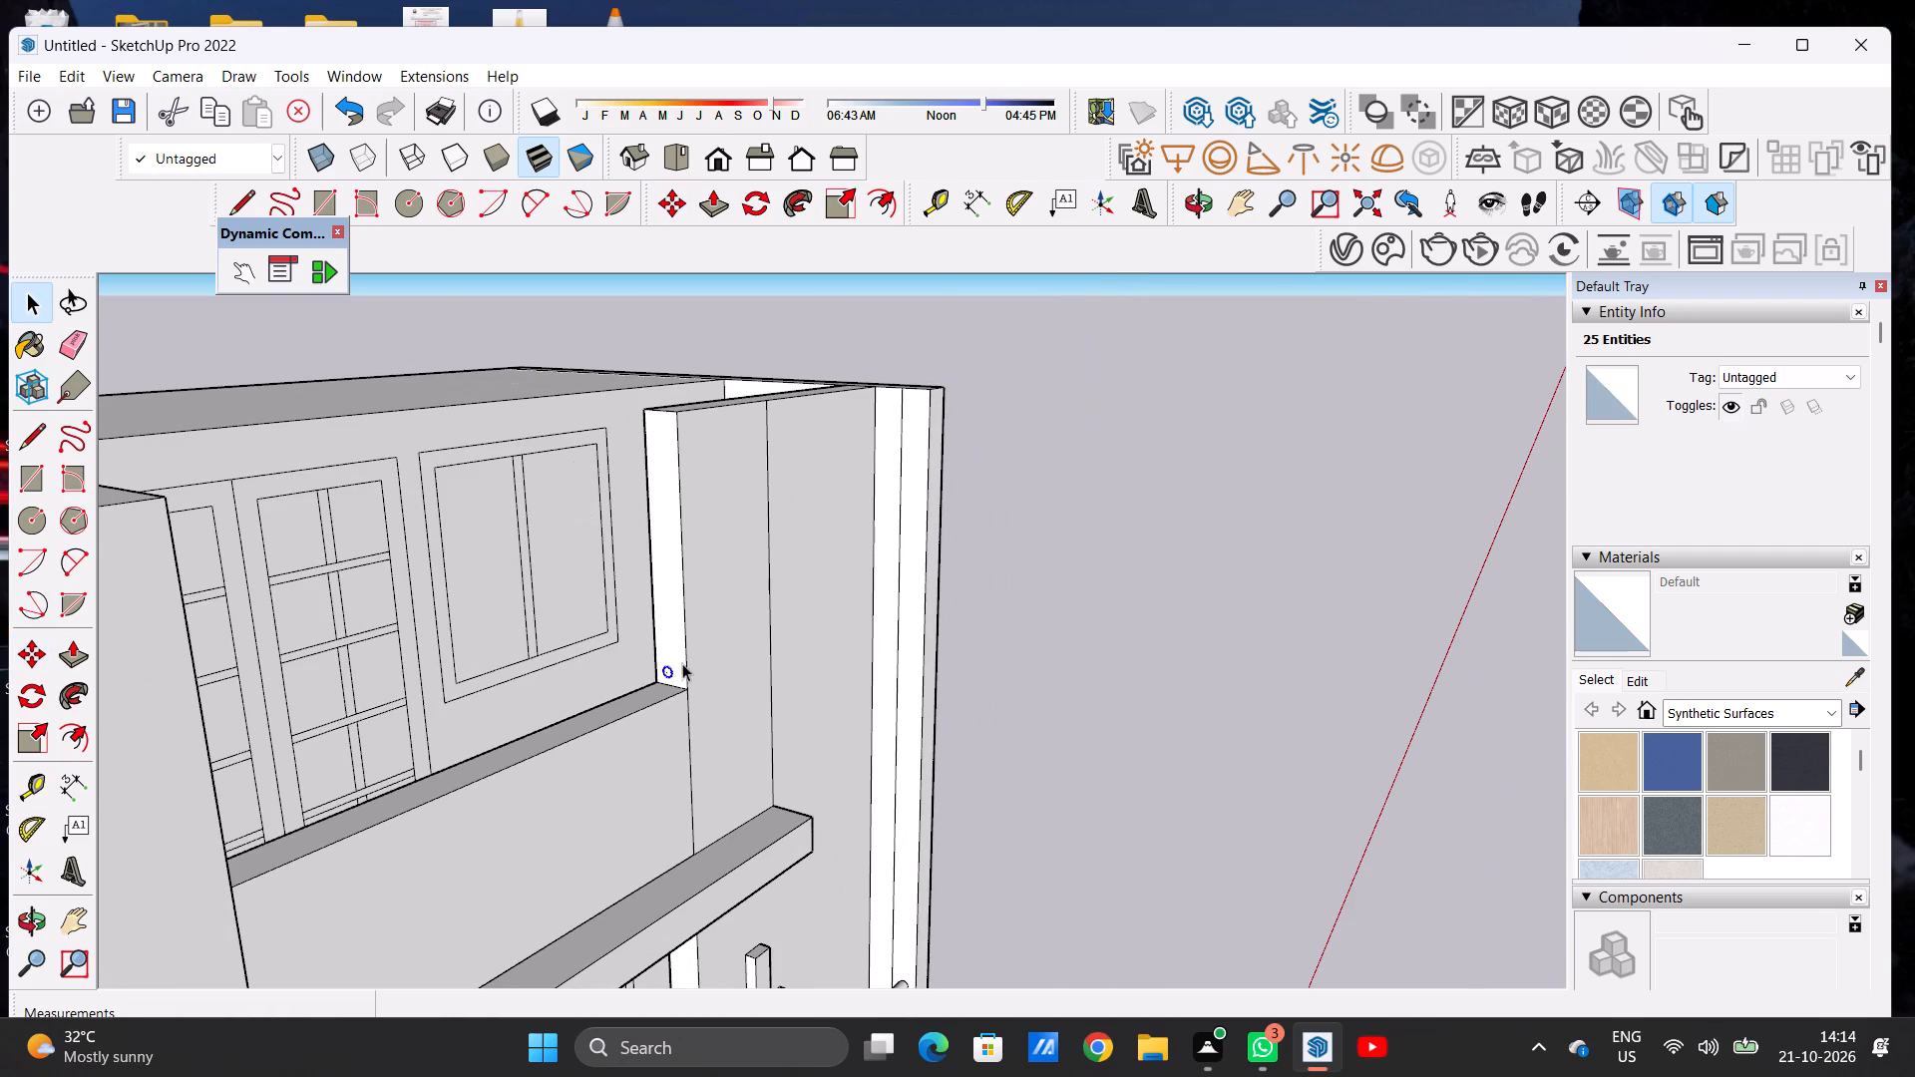
Push/Pull the circle along the top of the upper storey's parapet as a round handrail.
scroll(655, 682, "up", 11)
key("p")
scroll(662, 653, "up", 3)
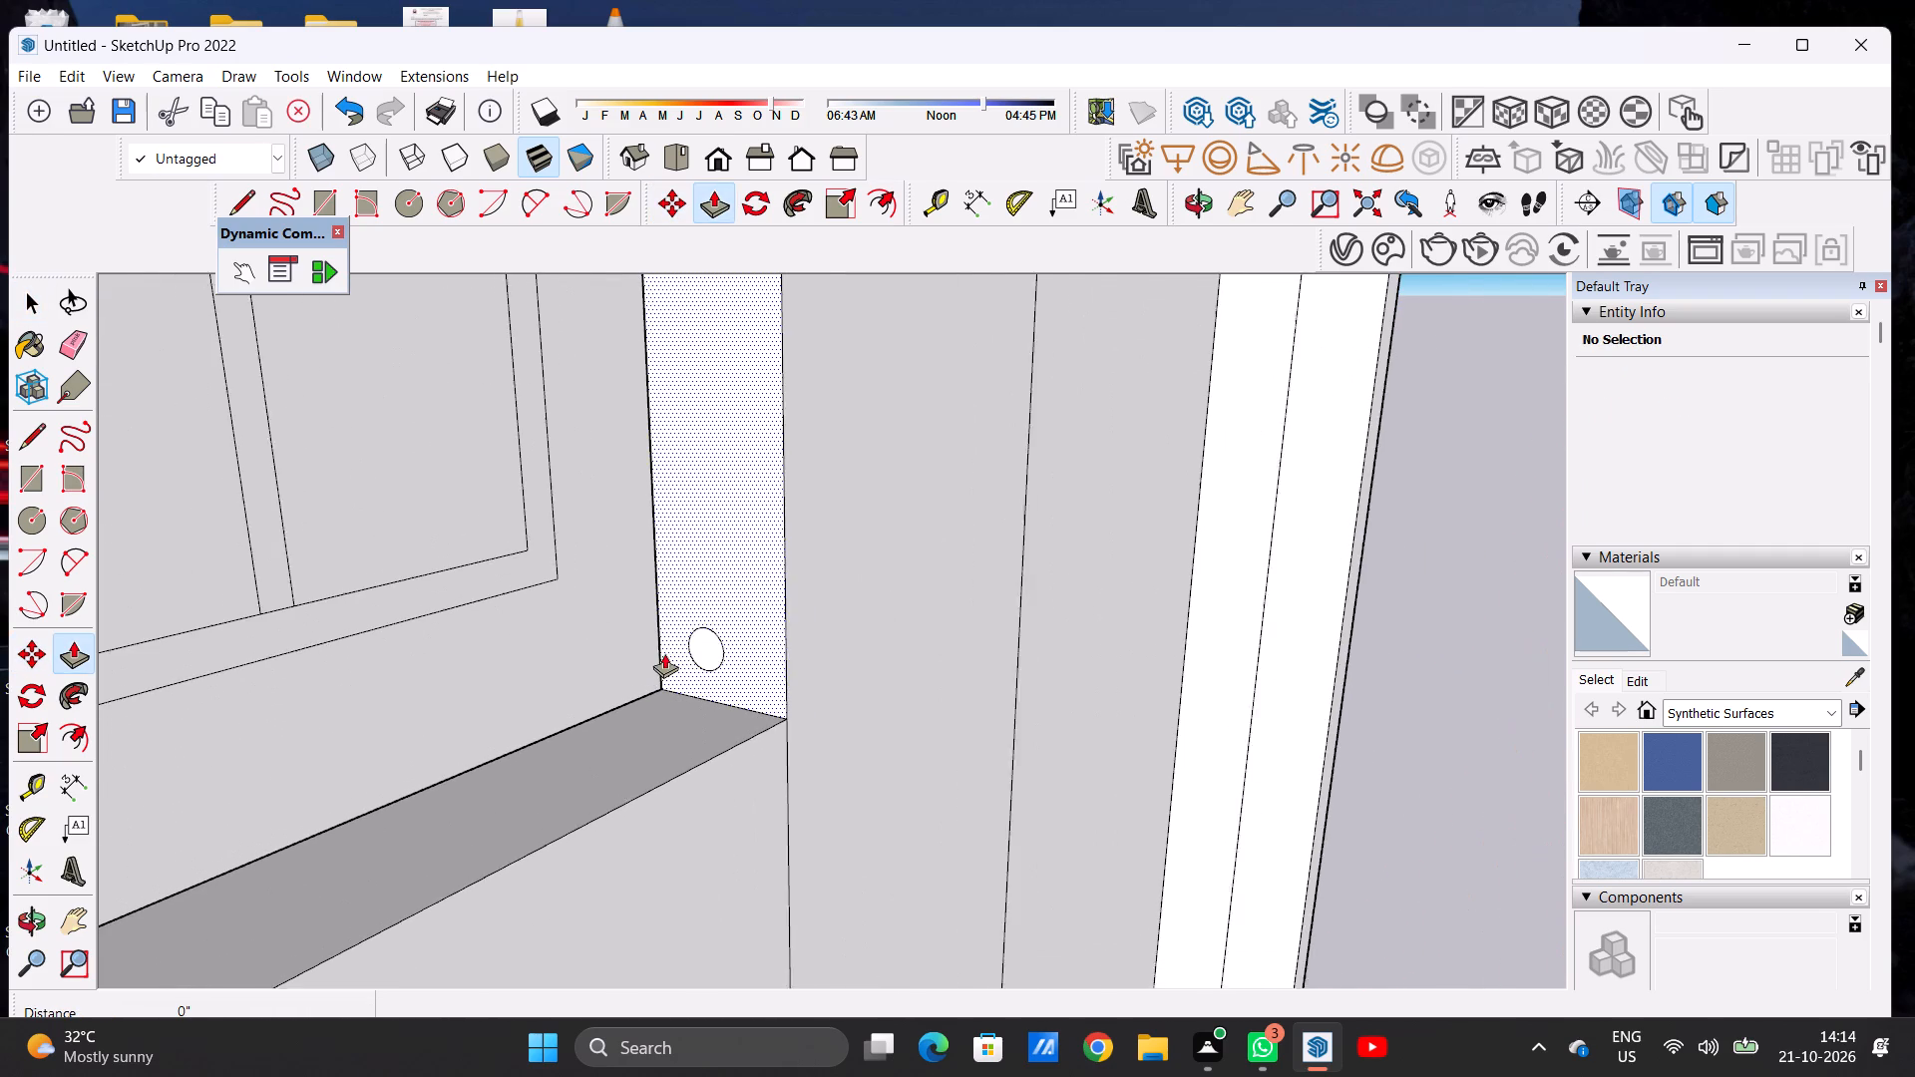
scroll(664, 653, "up", 1)
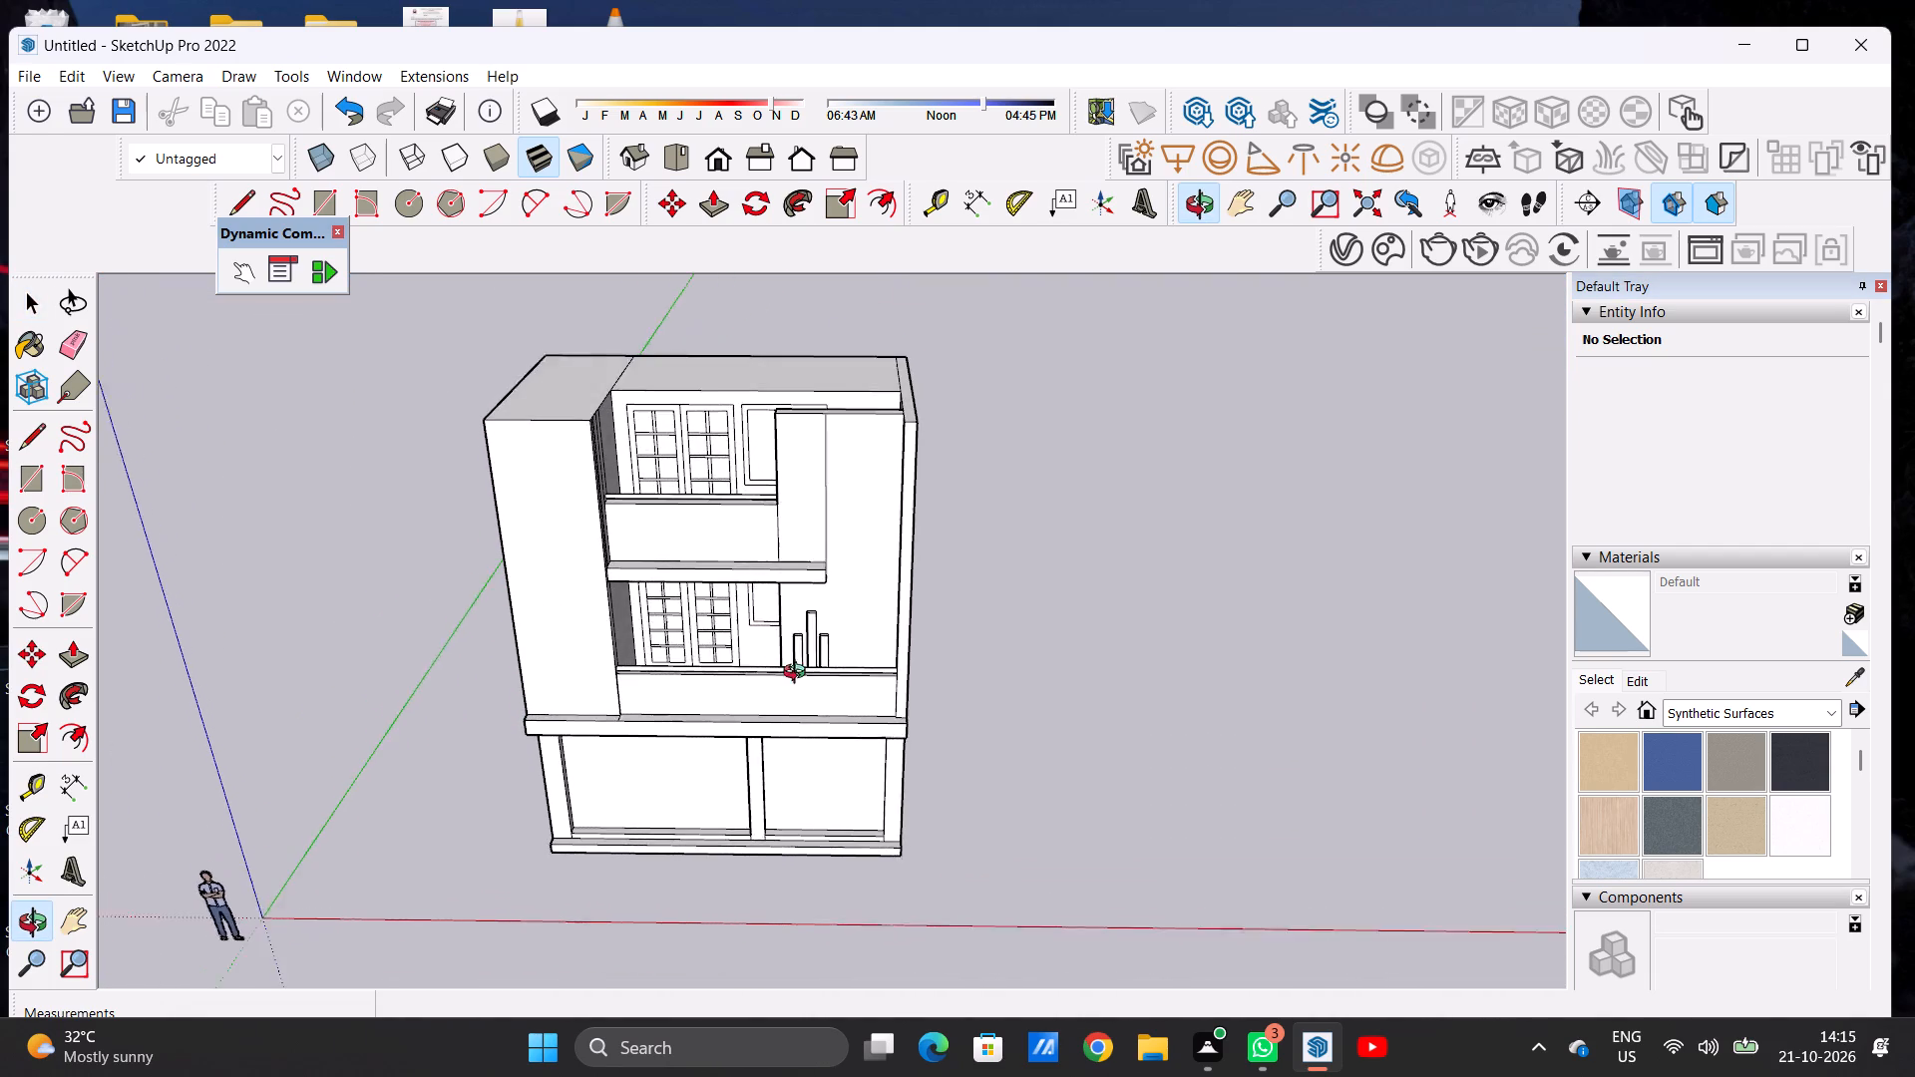
Push/Pull the free end face of the upper slab ledge outward 6" along the front wall.
middle_click_drag(799, 674, 816, 691)
scroll(789, 525, "up", 5)
middle_click_drag(819, 587, 838, 645)
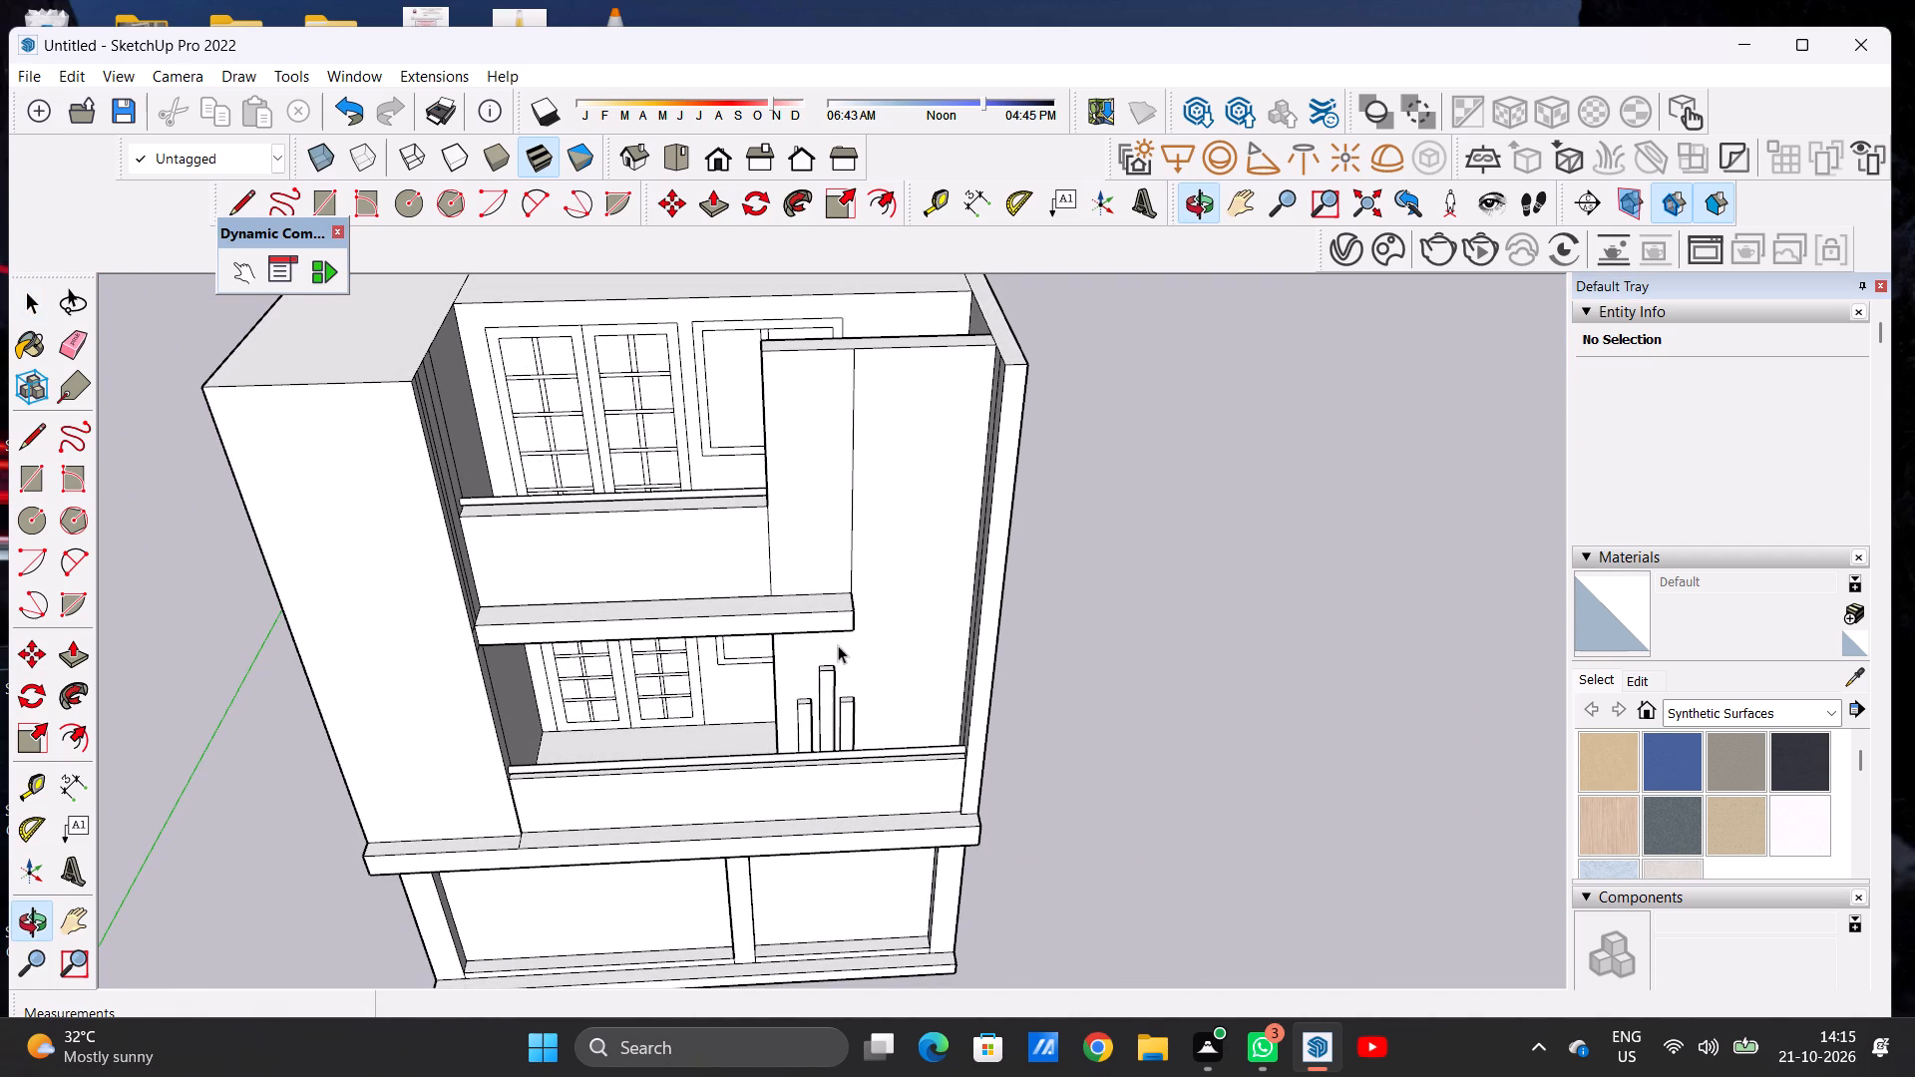
scroll(776, 564, "up", 4)
scroll(873, 606, "up", 3)
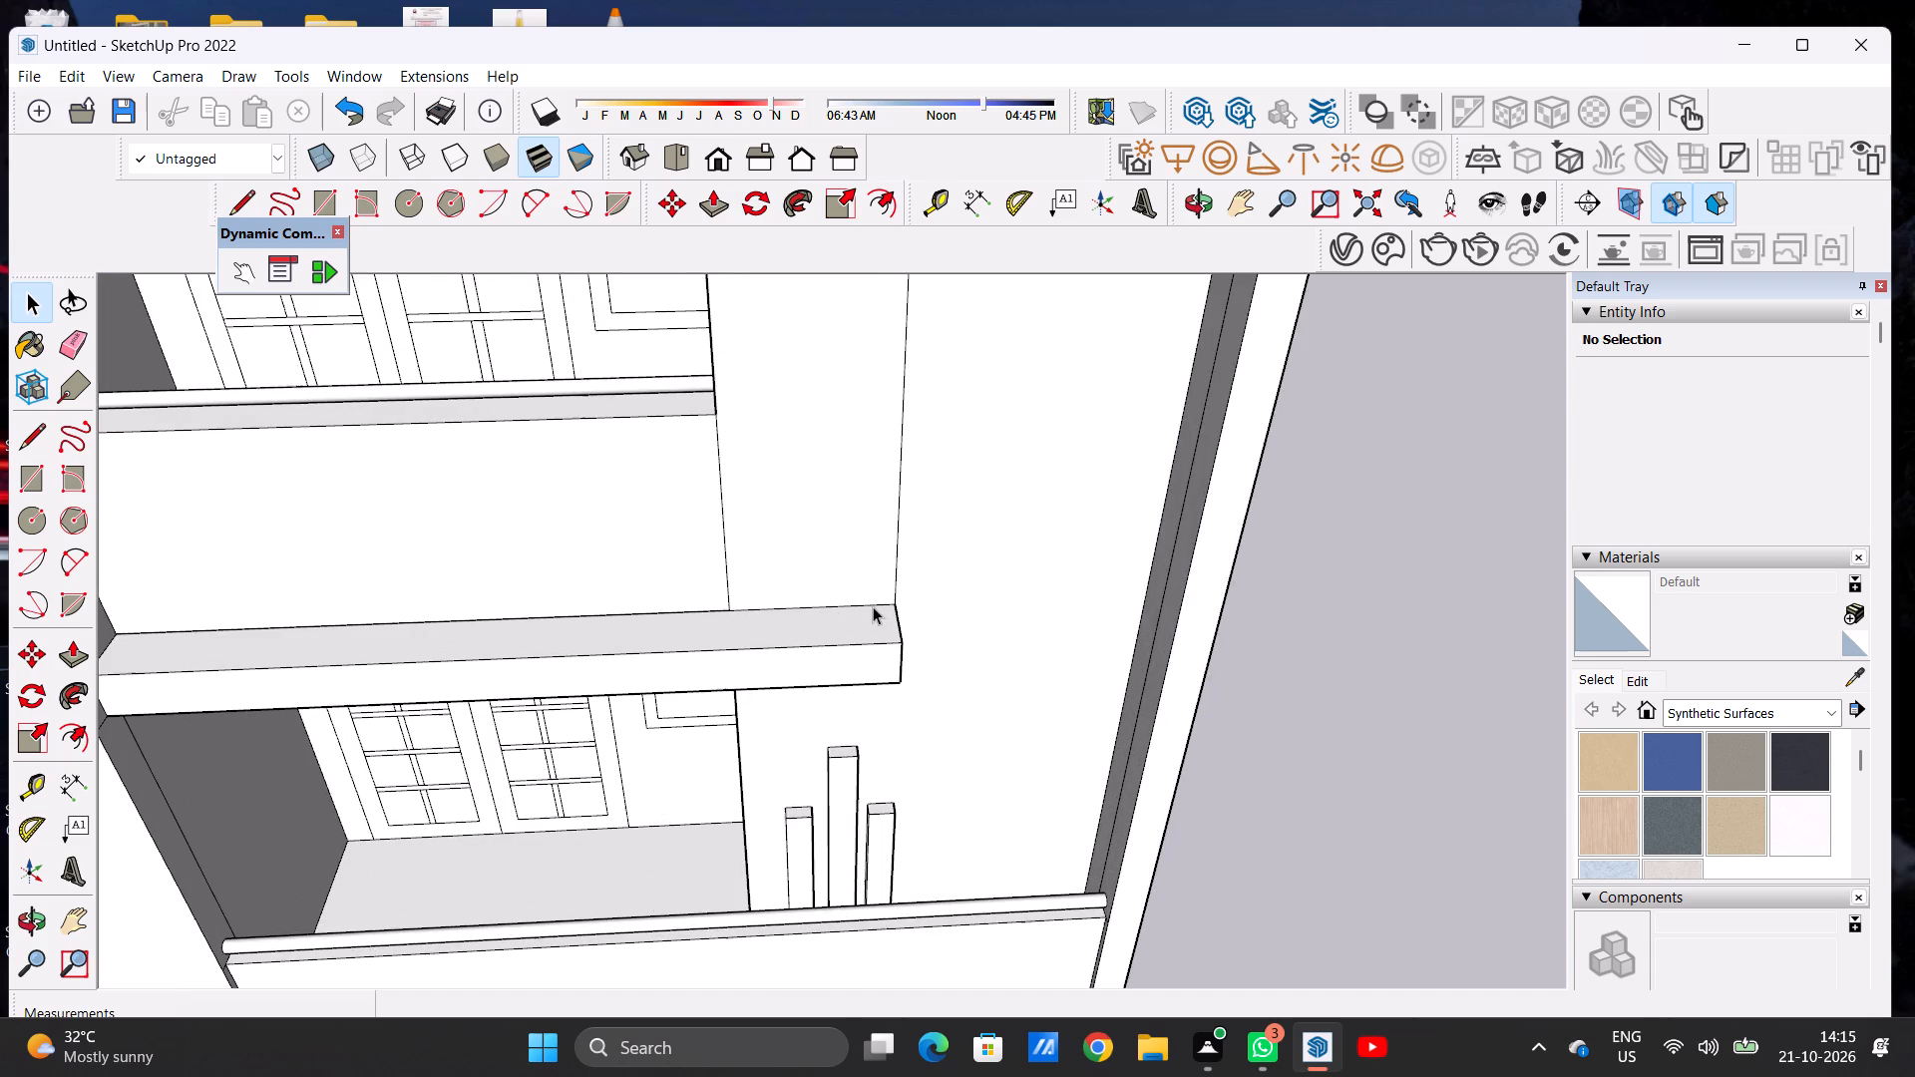
scroll(809, 578, "down", 7)
middle_click_drag(896, 653, 797, 564)
middle_click(797, 564)
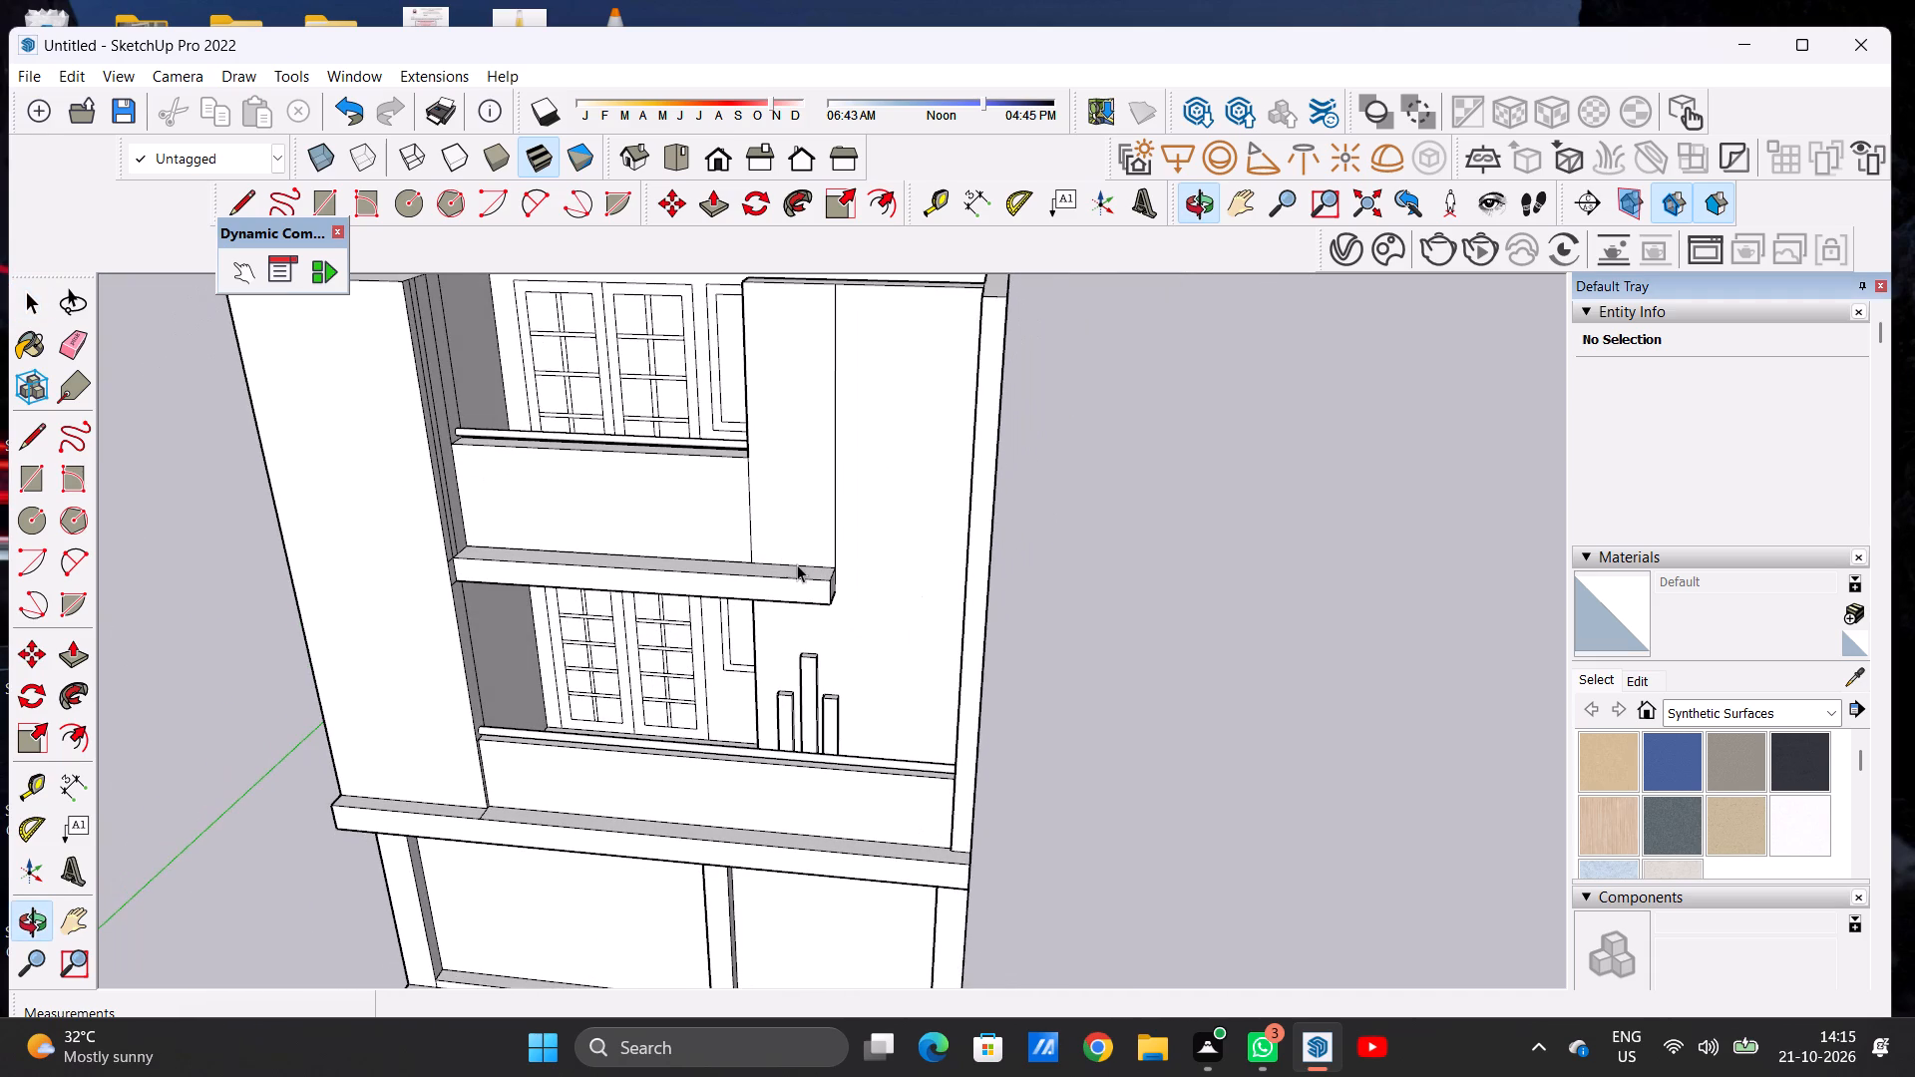
scroll(814, 567, "up", 6)
key("p")
scroll(852, 596, "up", 2)
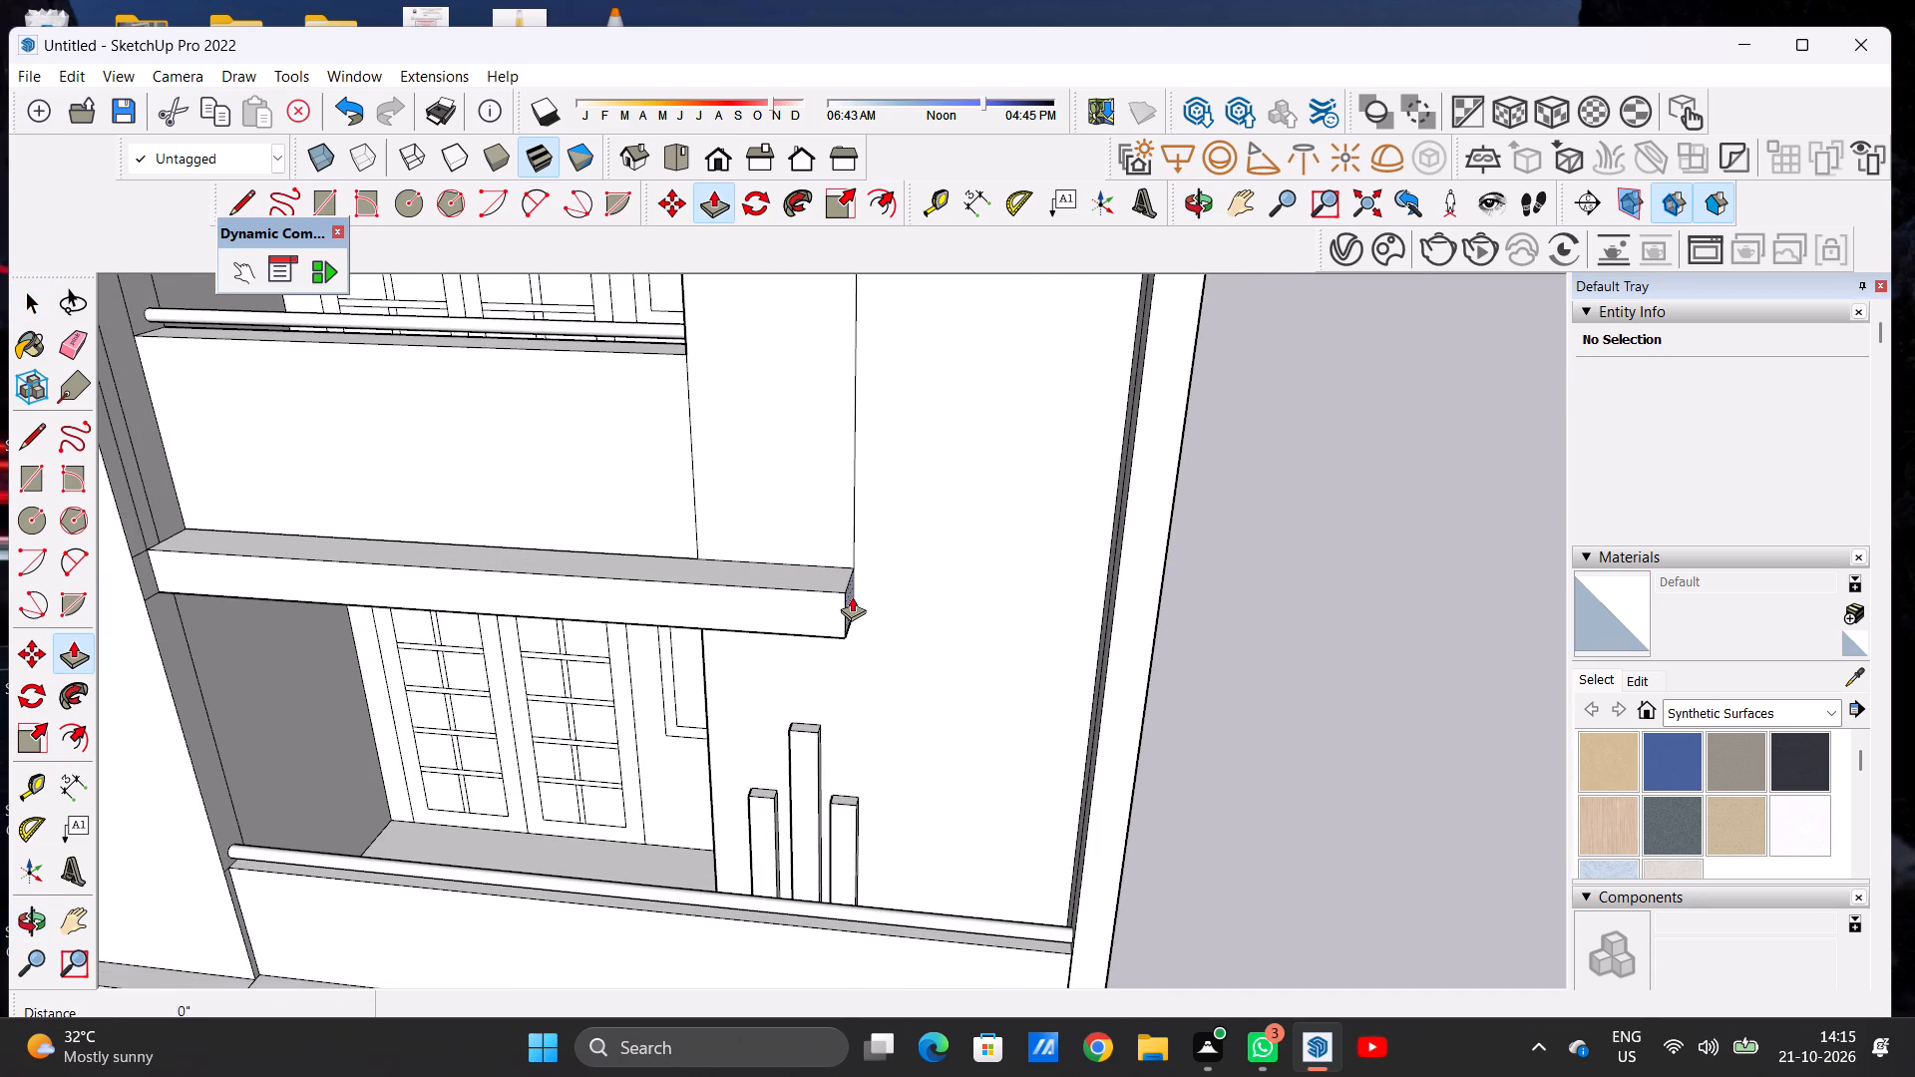
scroll(852, 596, "up", 5)
middle_click_drag(849, 596, 764, 584)
scroll(764, 584, "up", 2)
scroll(763, 584, "down", 1)
scroll(756, 584, "up", 1)
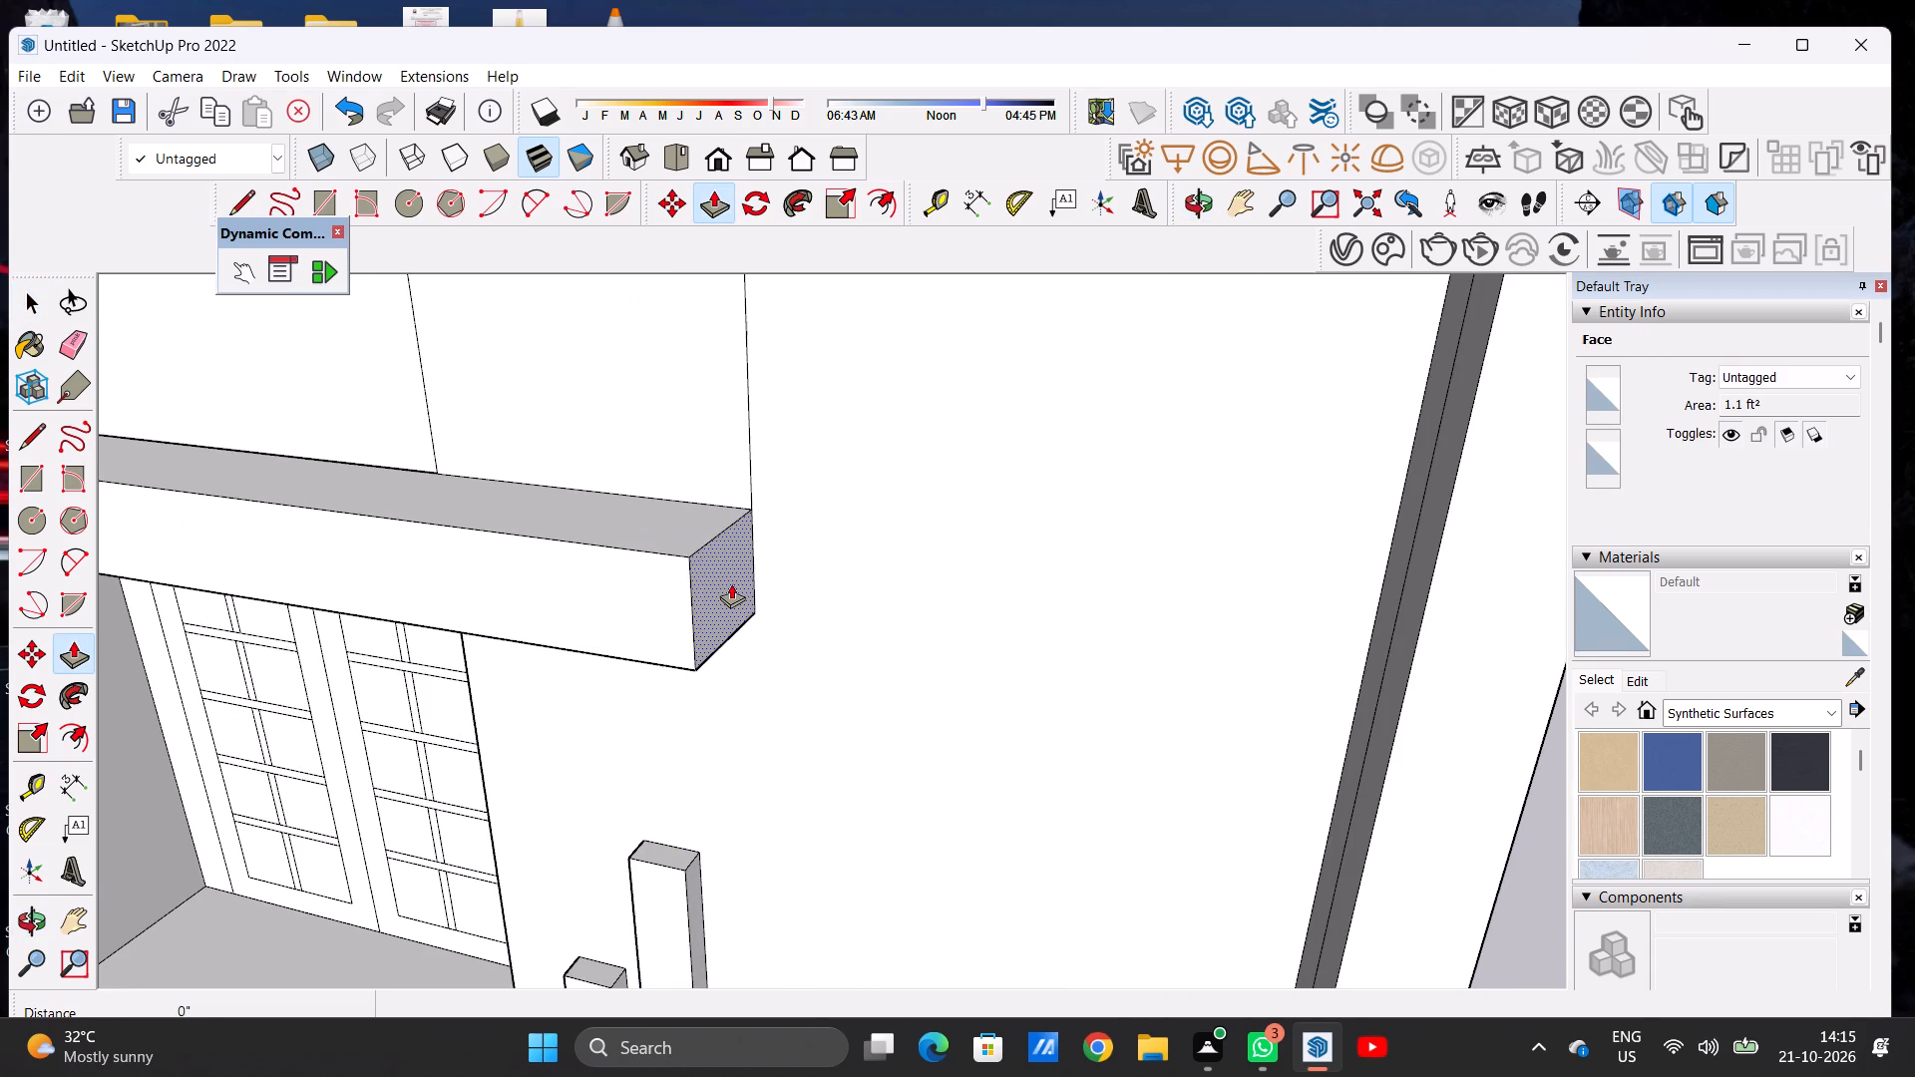
left_click(731, 583)
left_click(789, 591)
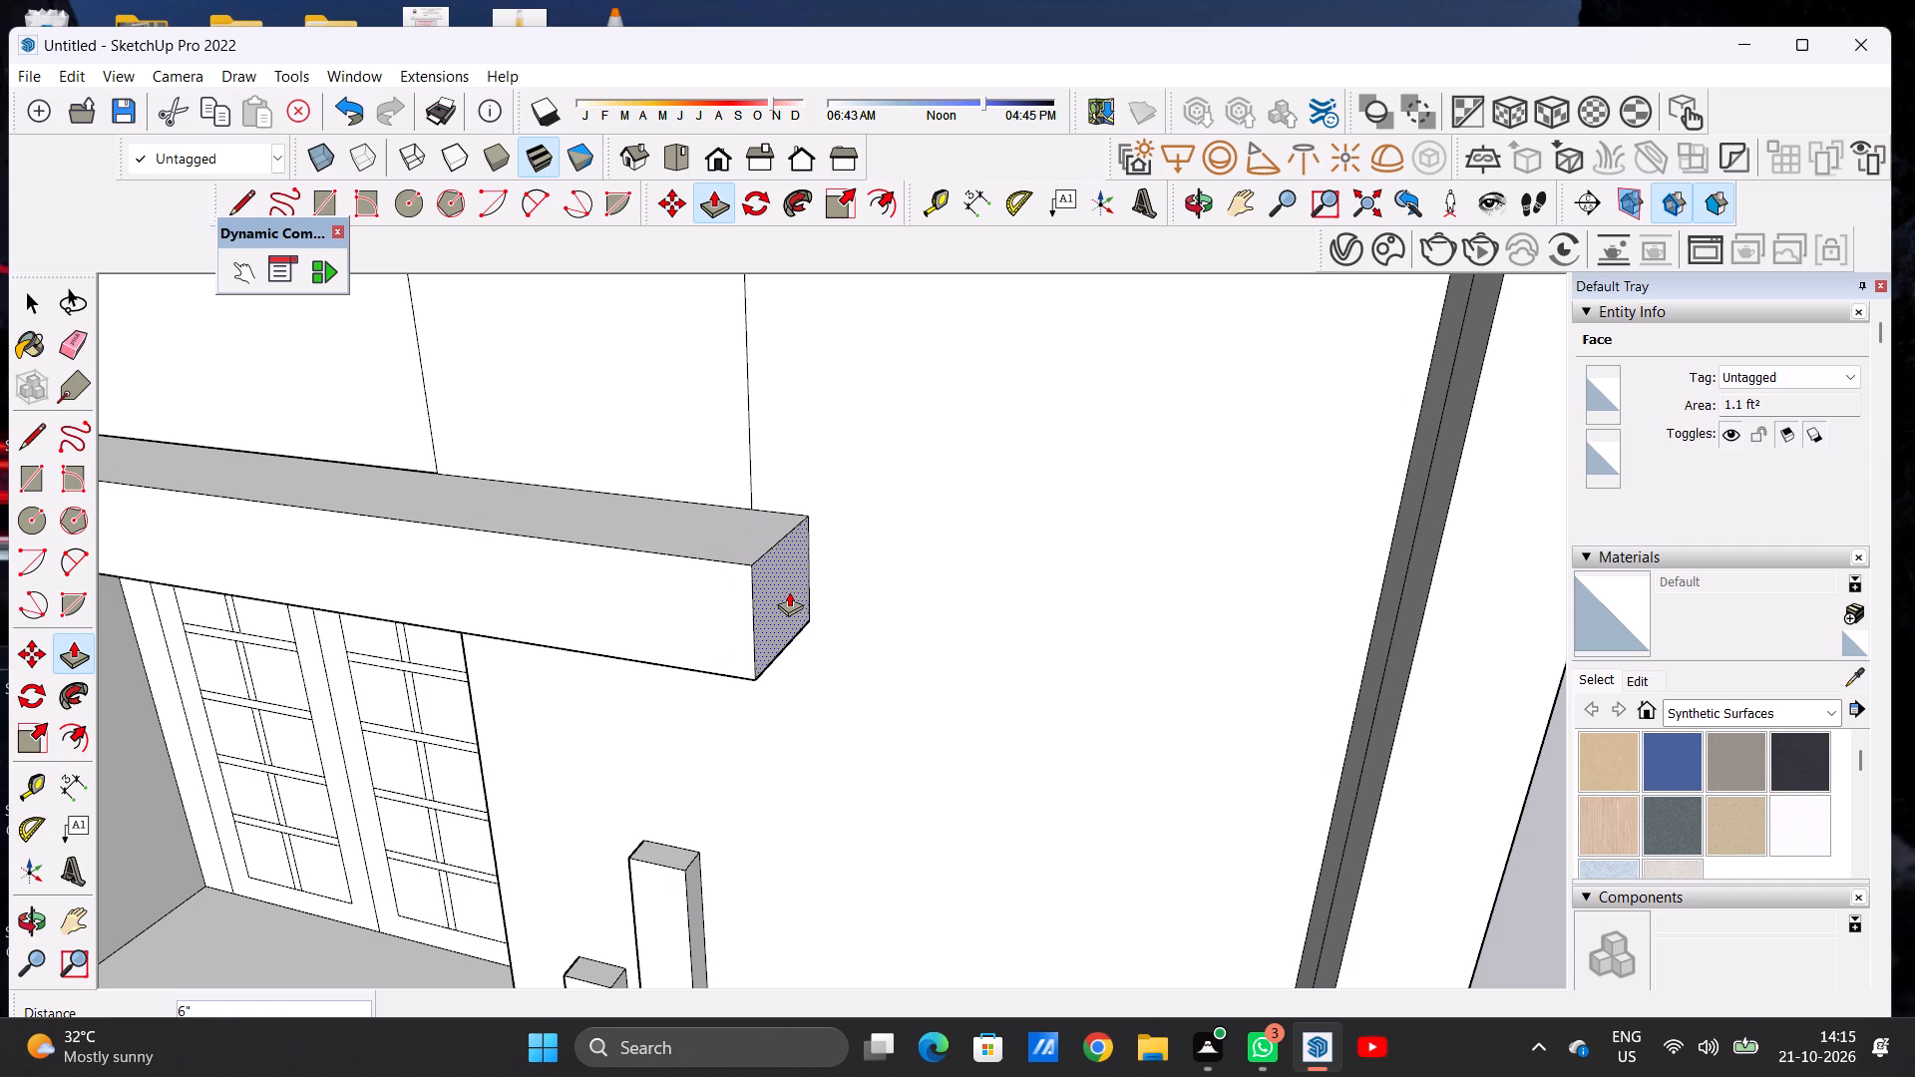
key("space")
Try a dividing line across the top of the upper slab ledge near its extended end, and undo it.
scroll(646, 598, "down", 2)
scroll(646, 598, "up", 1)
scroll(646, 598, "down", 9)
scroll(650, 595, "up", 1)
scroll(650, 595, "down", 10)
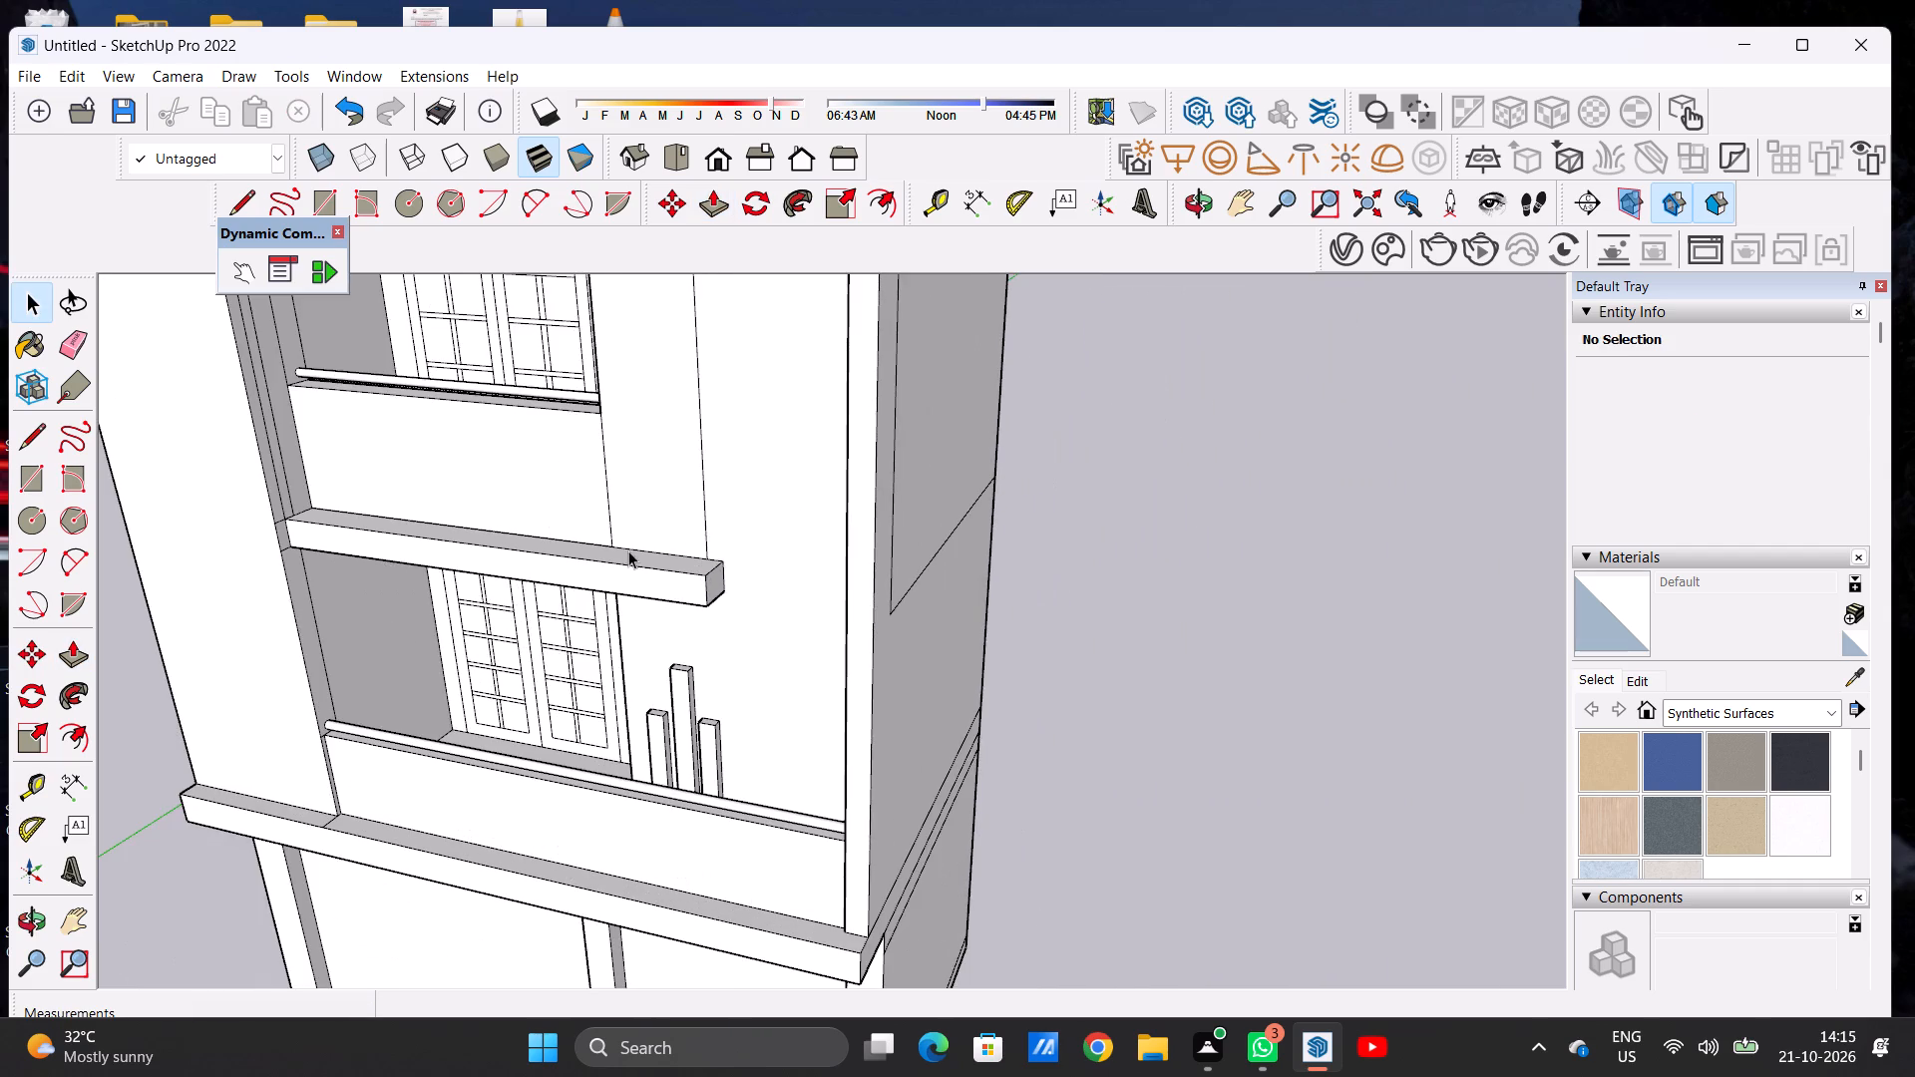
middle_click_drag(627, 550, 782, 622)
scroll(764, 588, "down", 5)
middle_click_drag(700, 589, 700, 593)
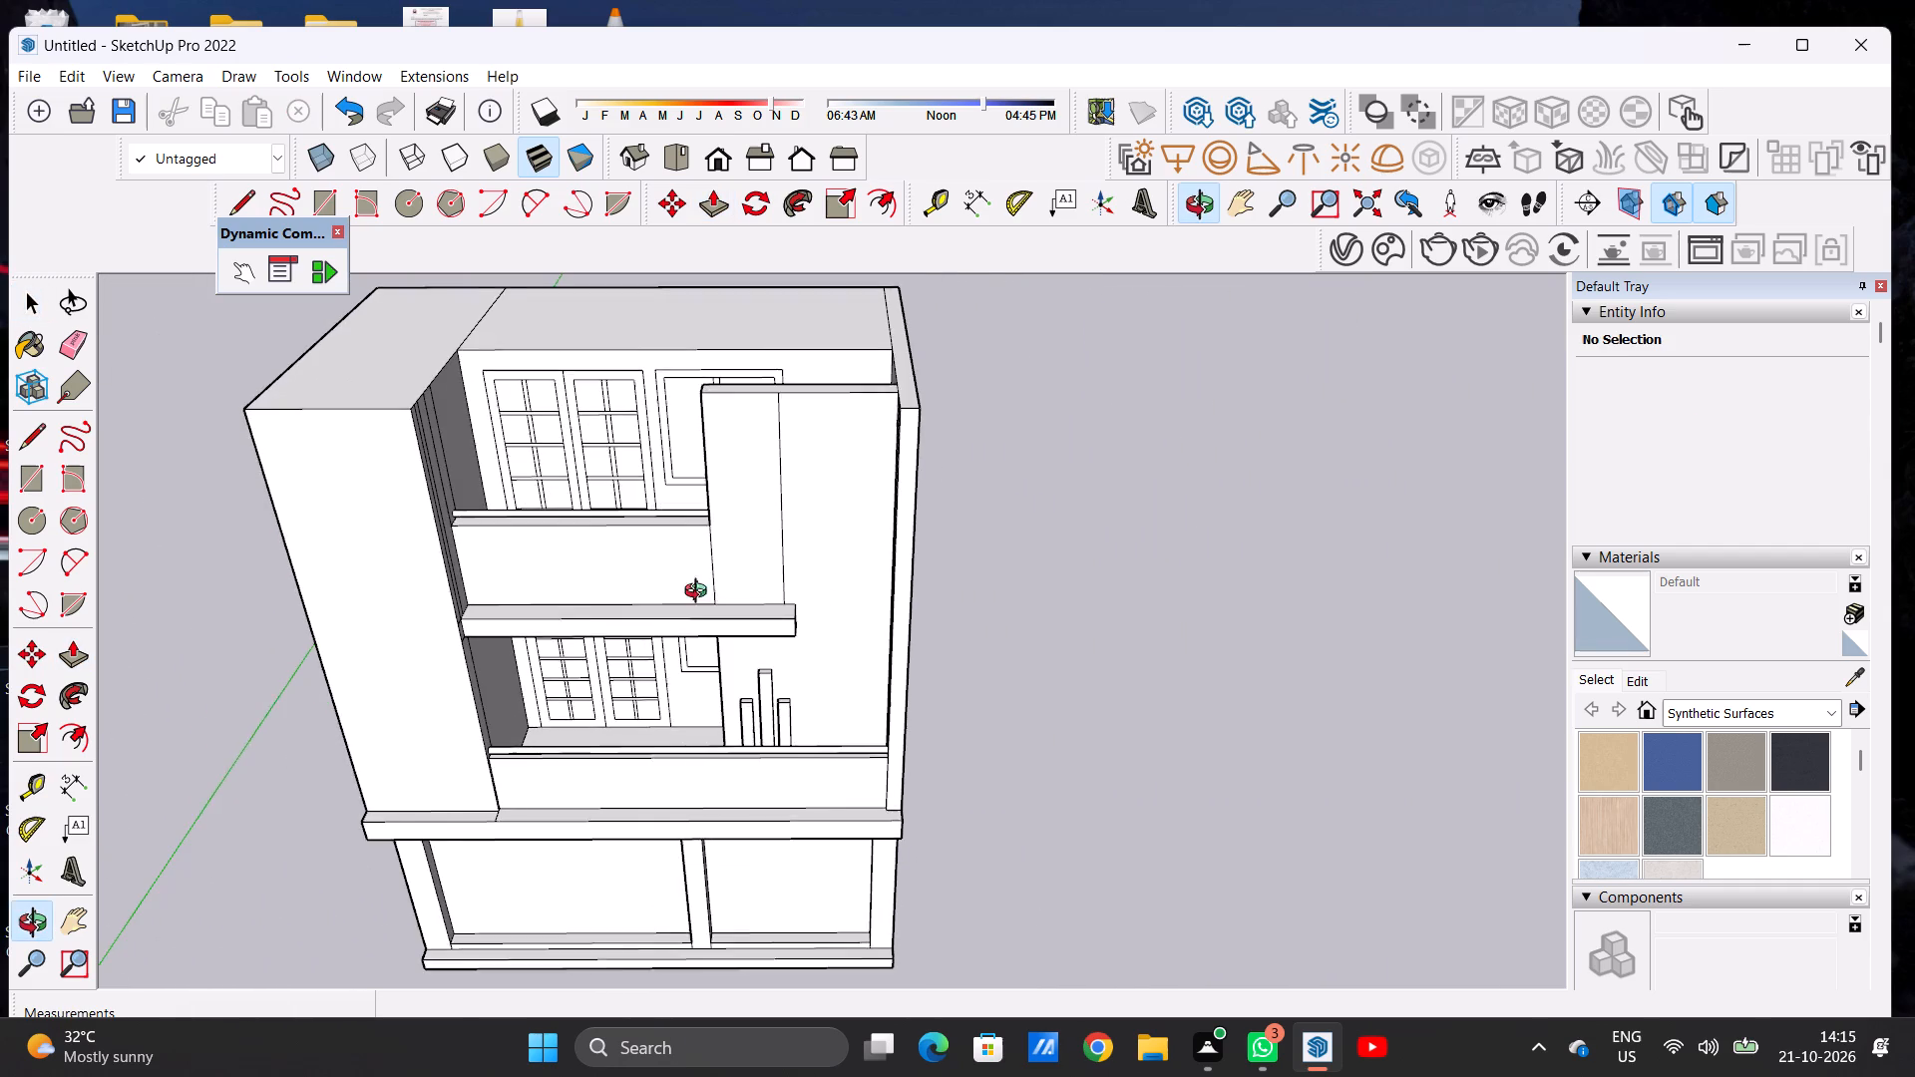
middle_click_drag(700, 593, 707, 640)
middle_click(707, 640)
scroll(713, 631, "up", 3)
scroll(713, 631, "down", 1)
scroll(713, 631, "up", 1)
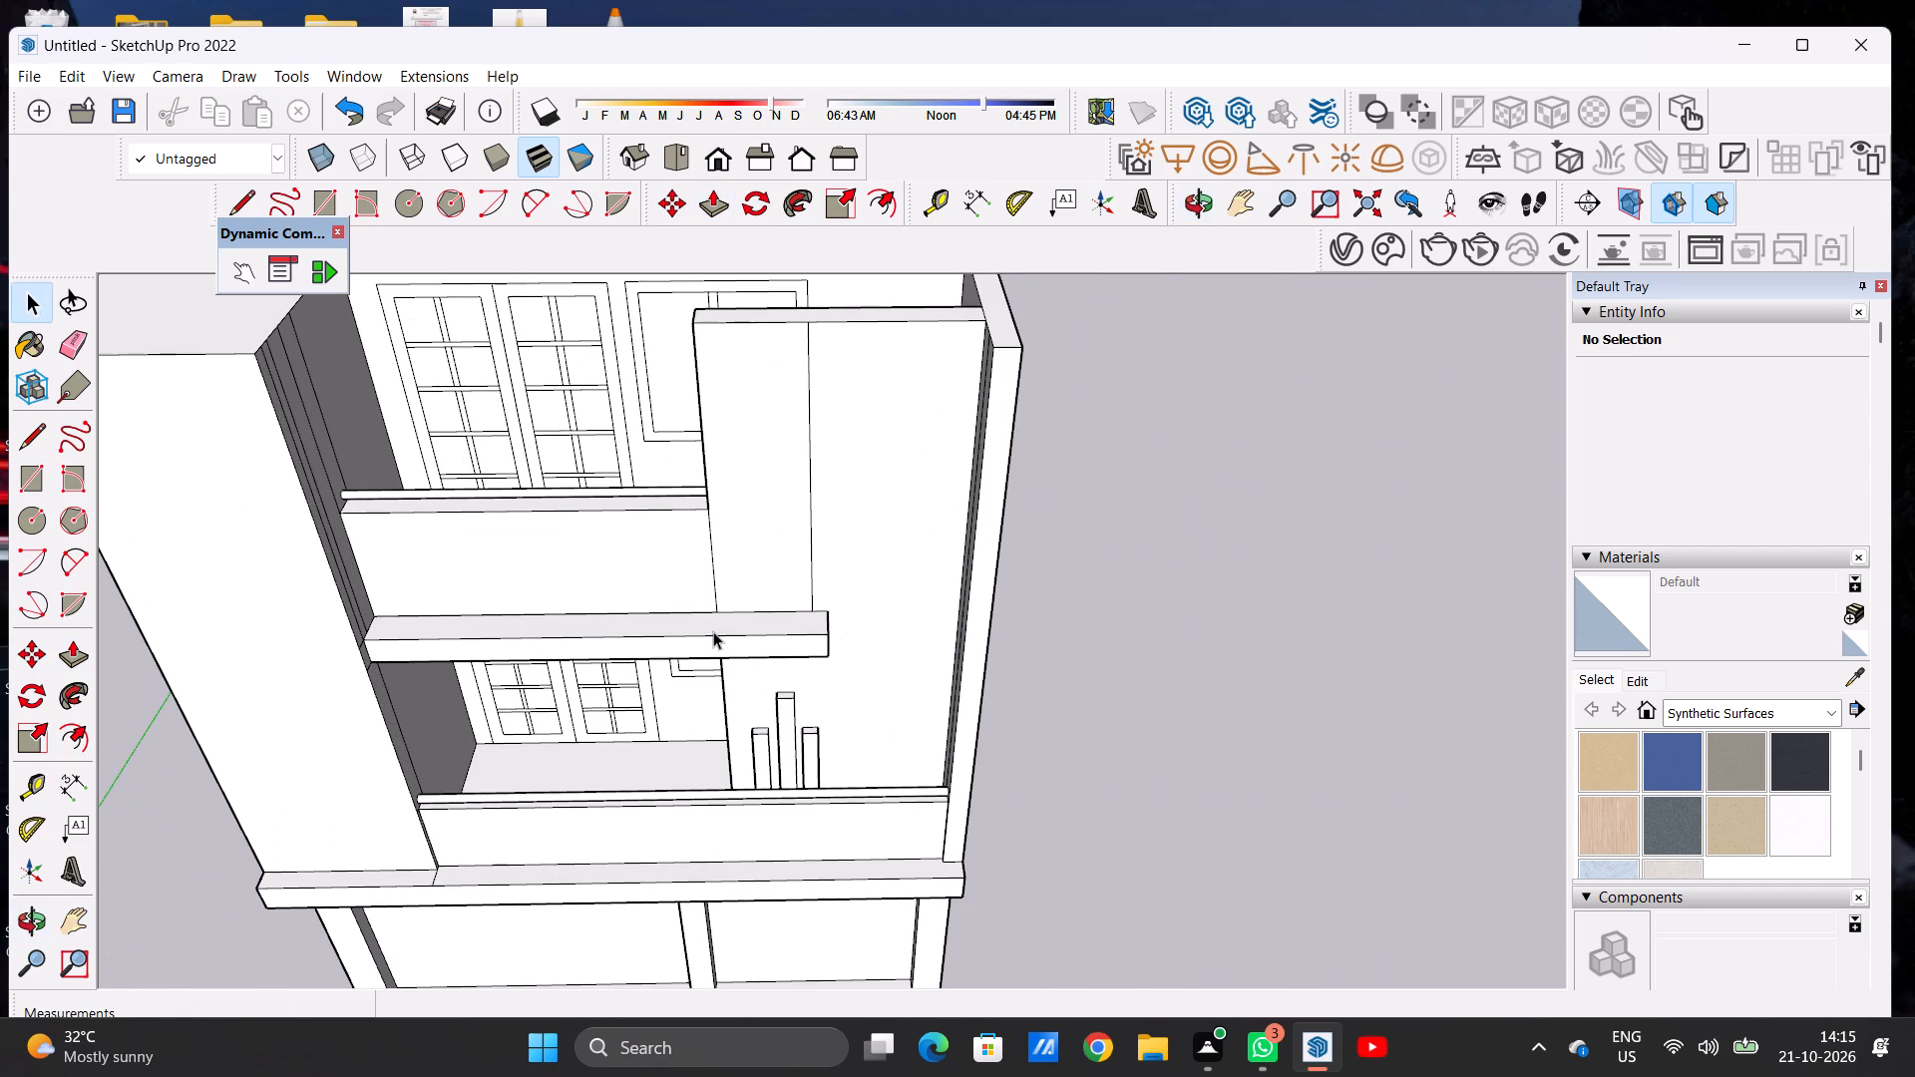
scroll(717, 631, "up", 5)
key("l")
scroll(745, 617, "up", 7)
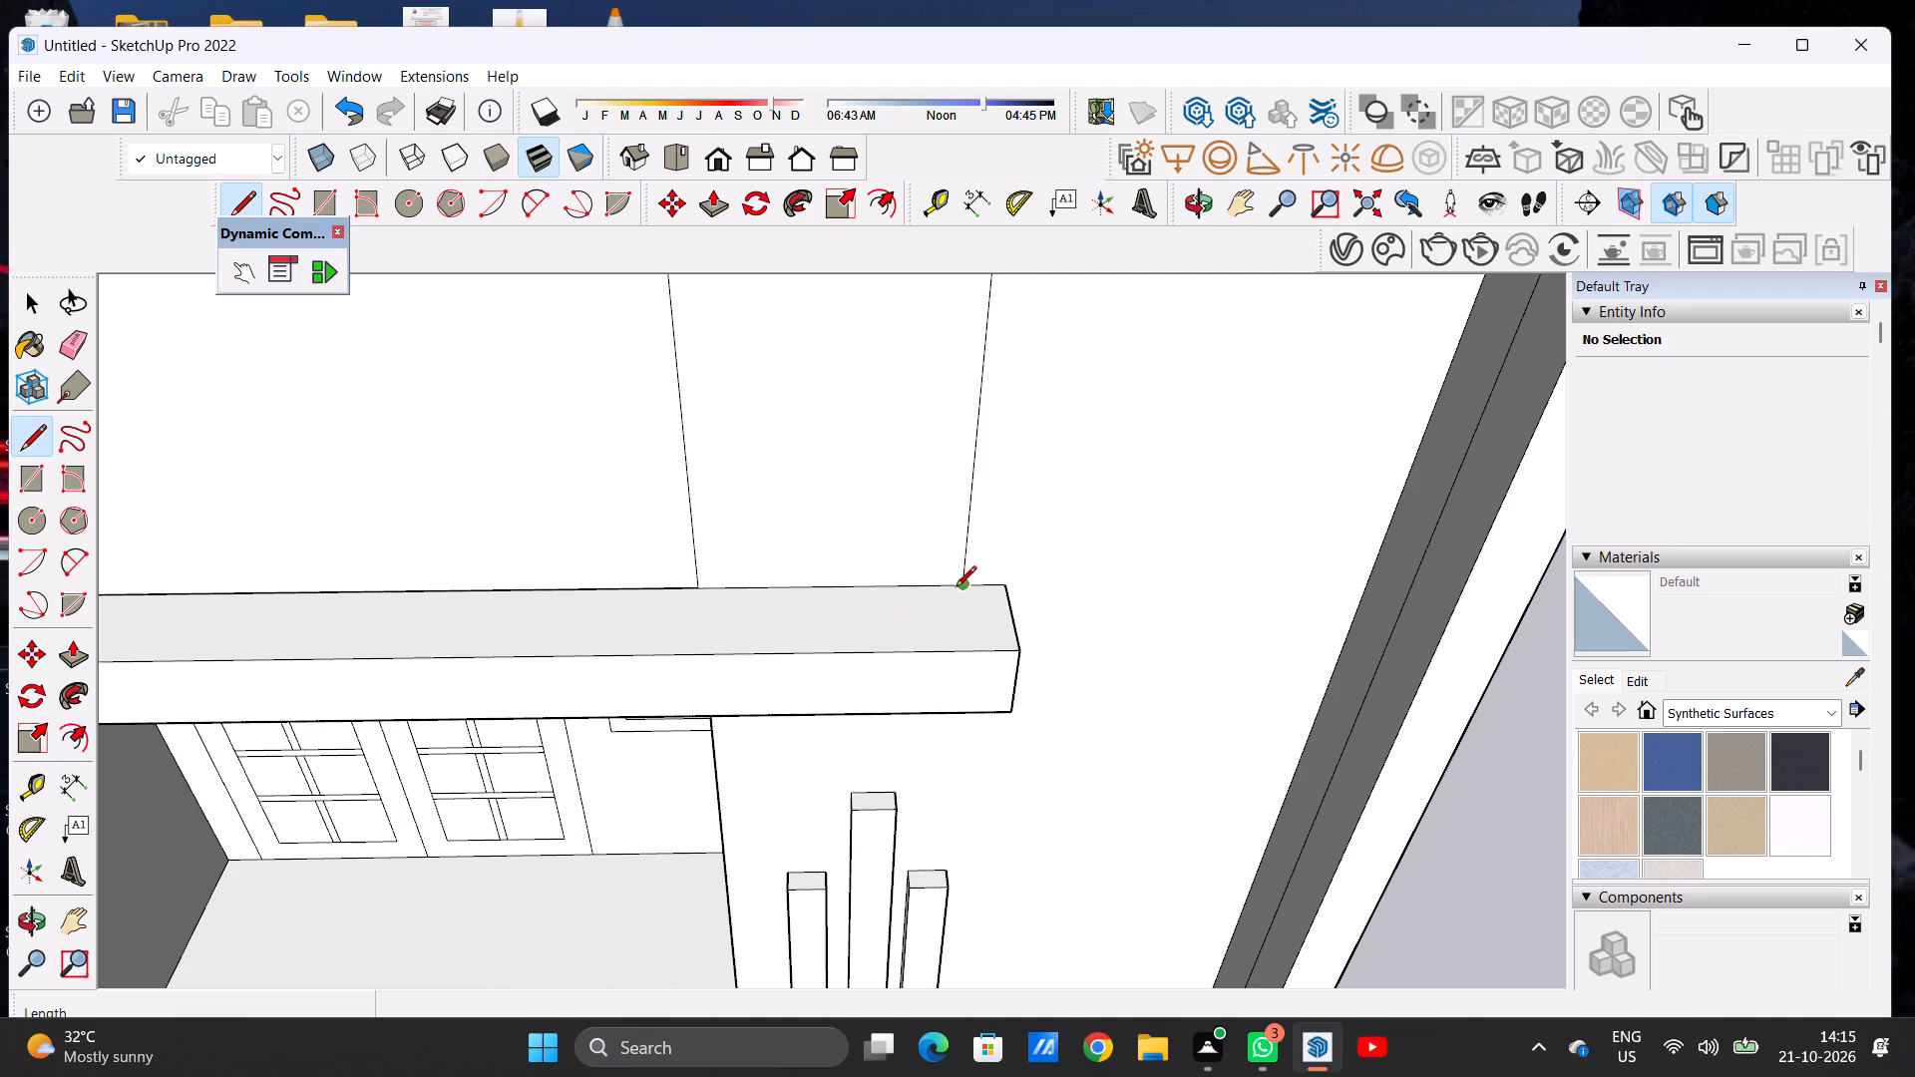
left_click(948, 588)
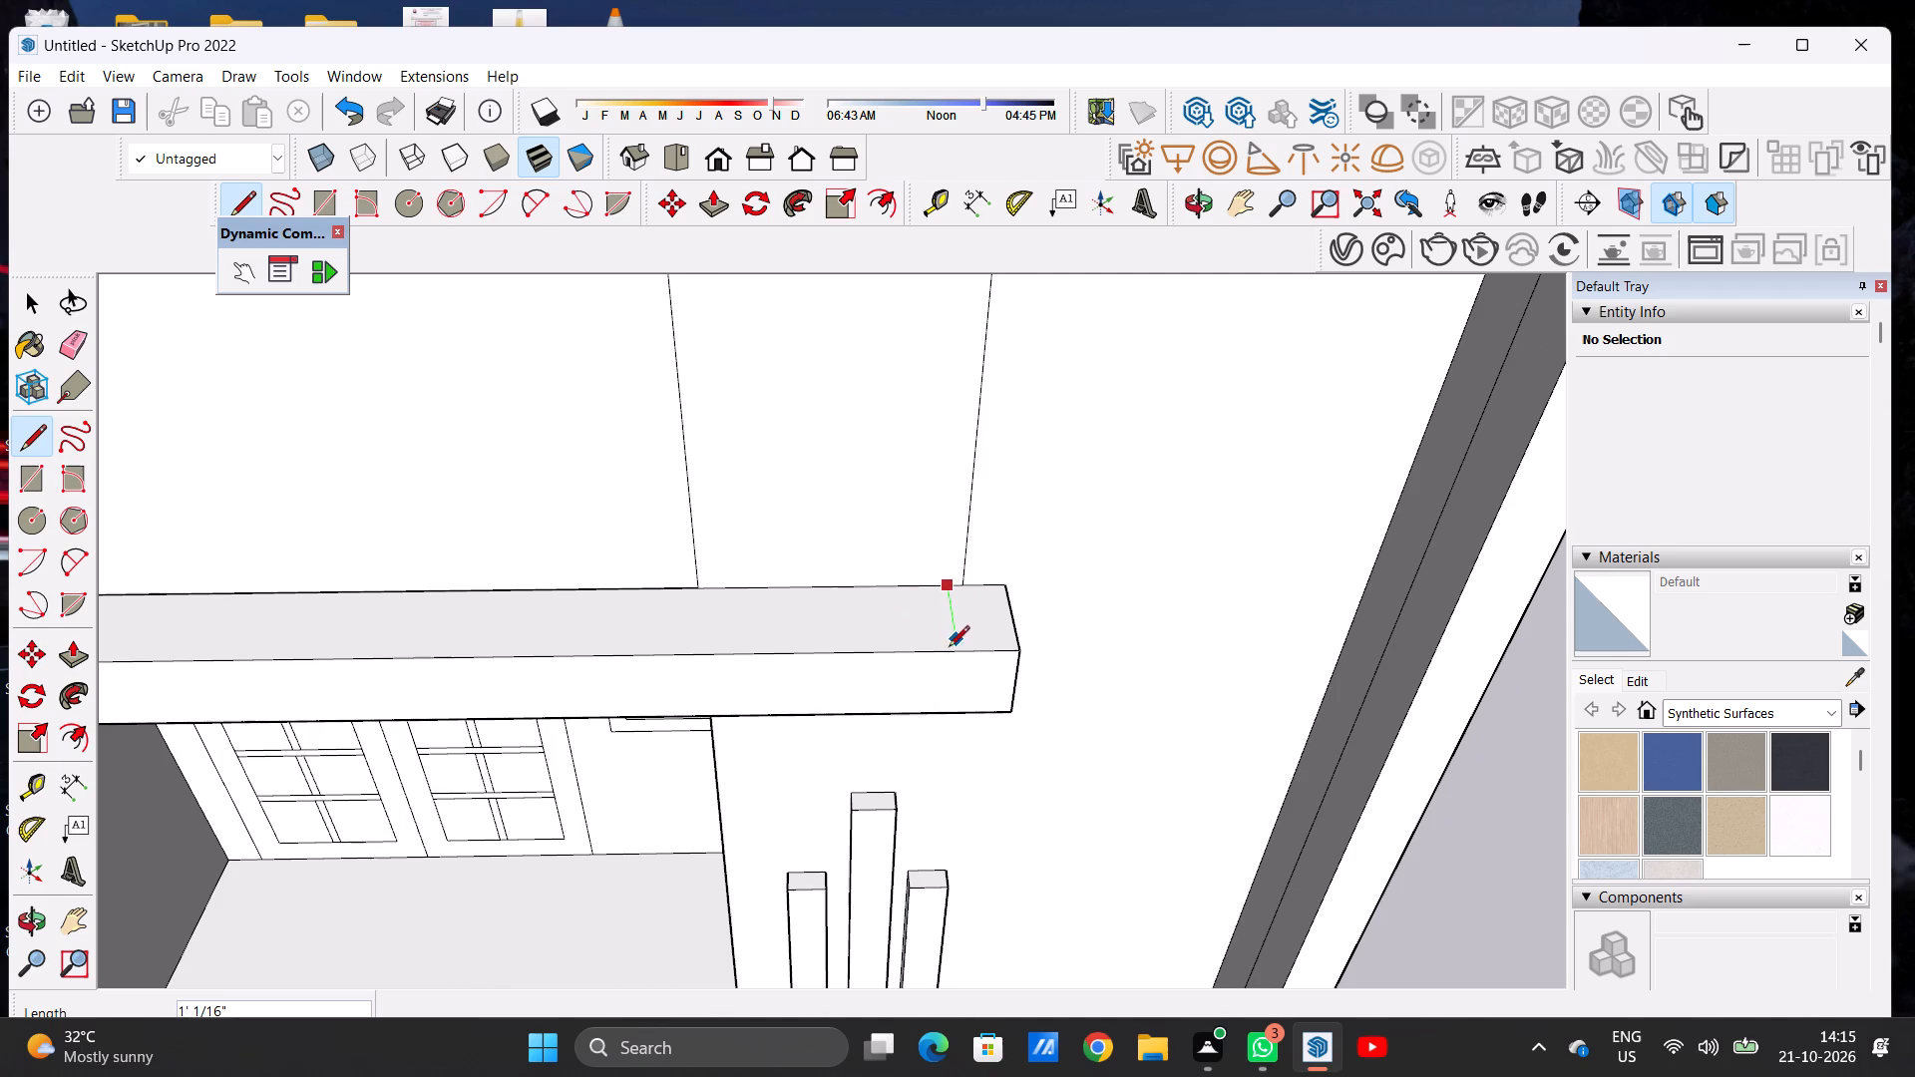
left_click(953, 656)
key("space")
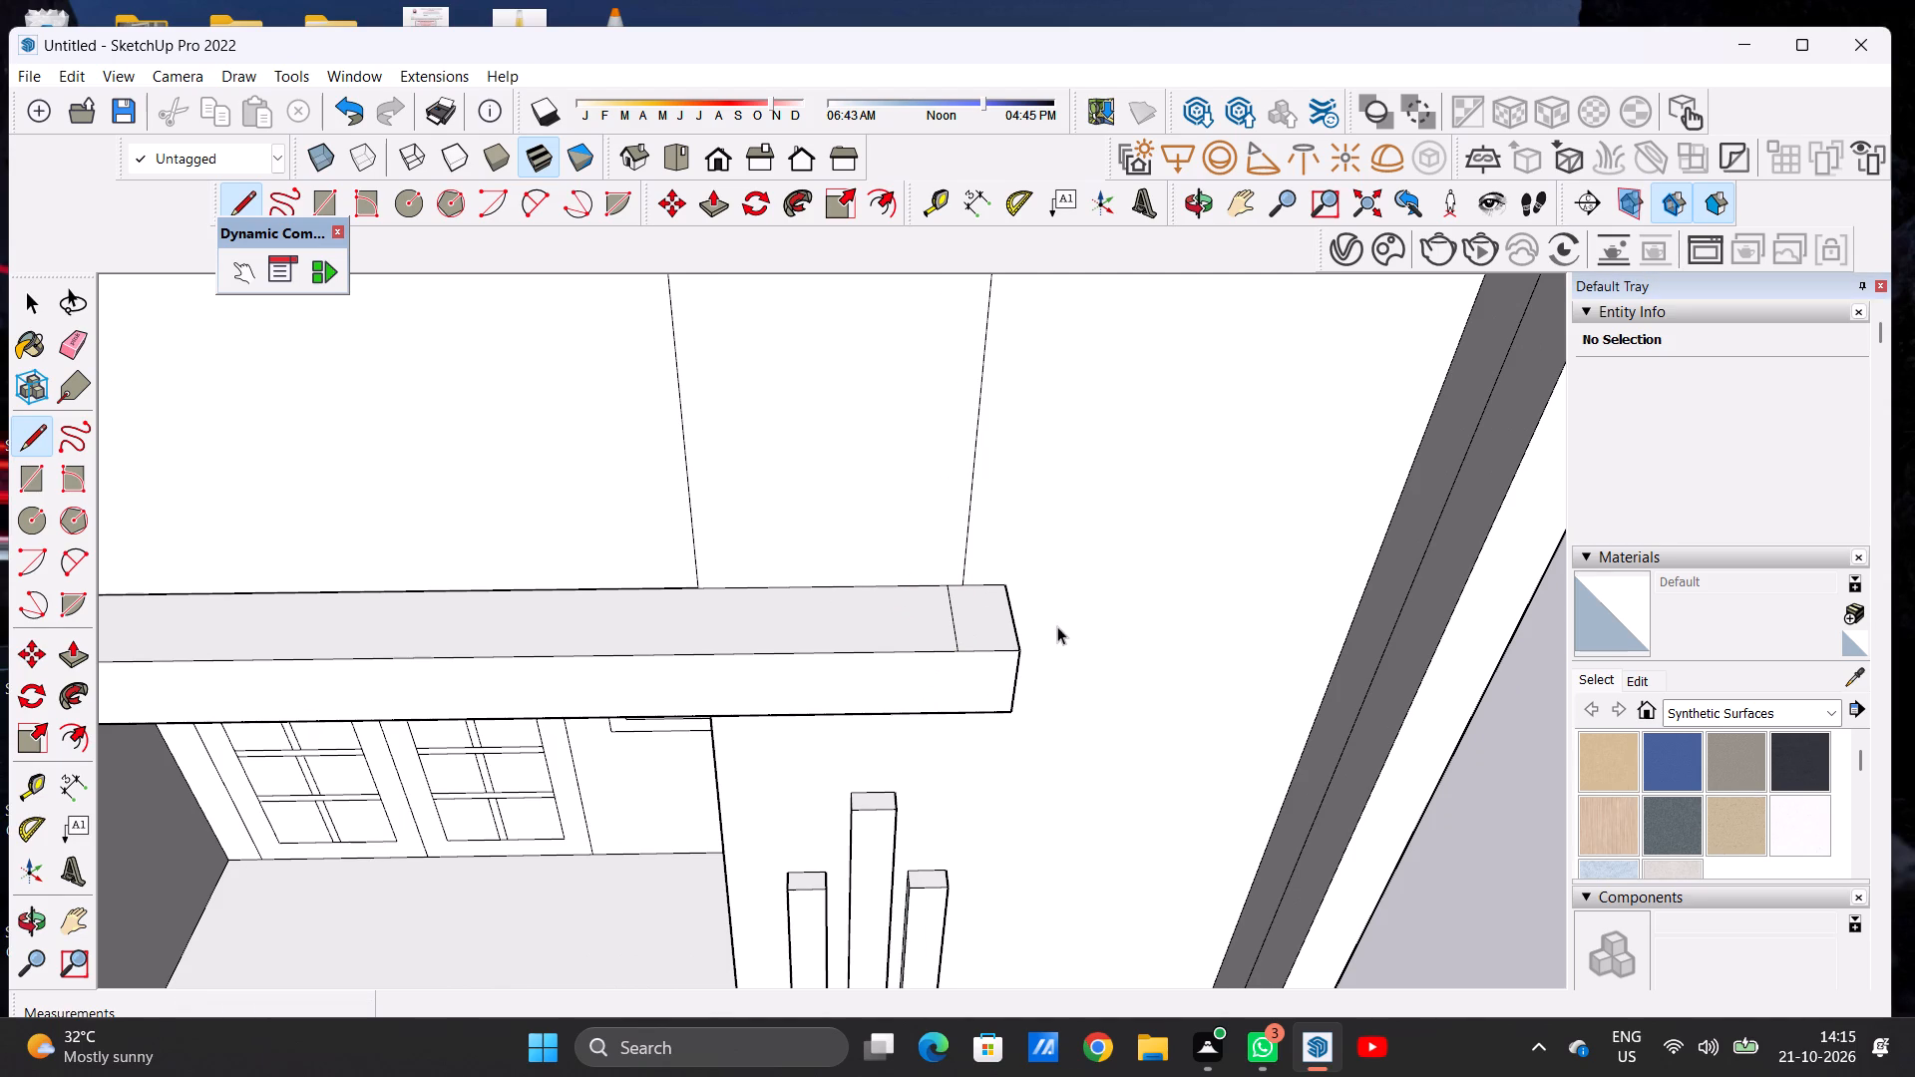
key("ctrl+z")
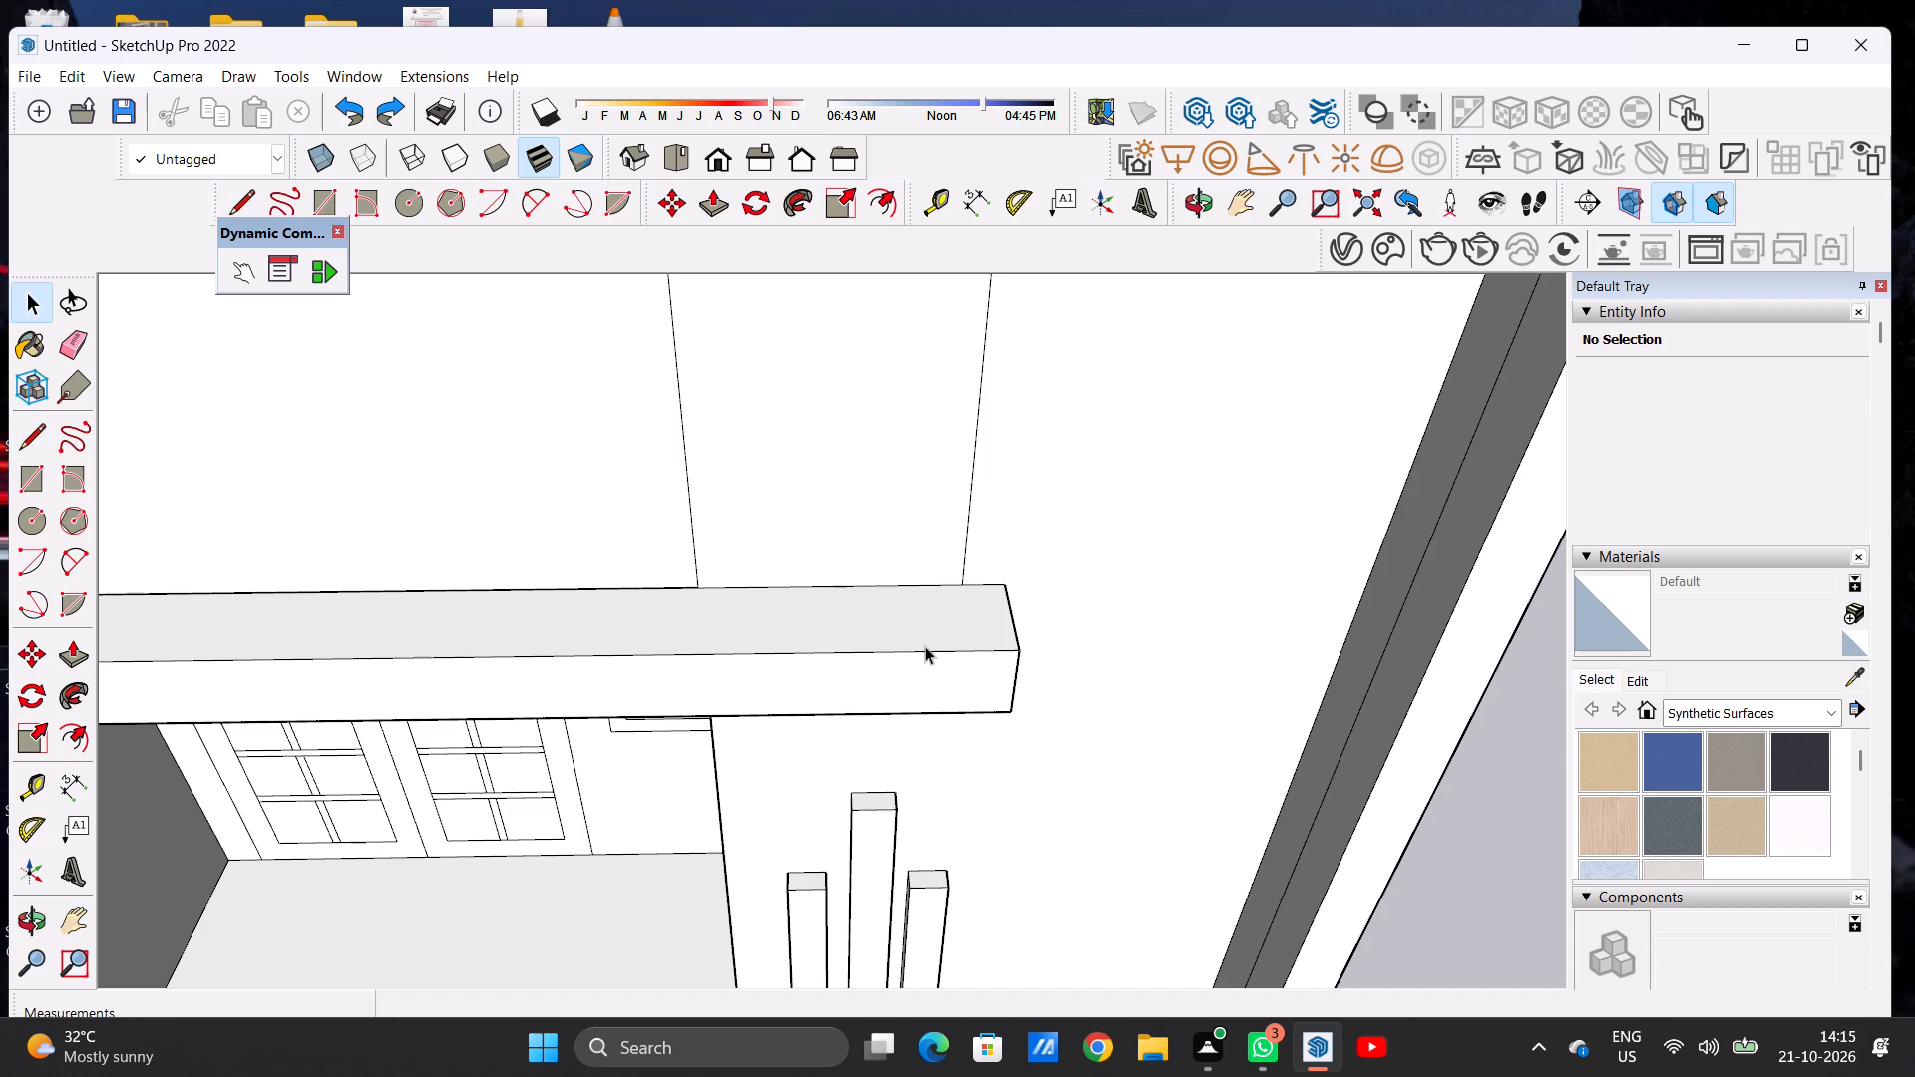
Draw a line about 1' 2" long across the ledge's top near its free end, from wall to front edge.
key("l")
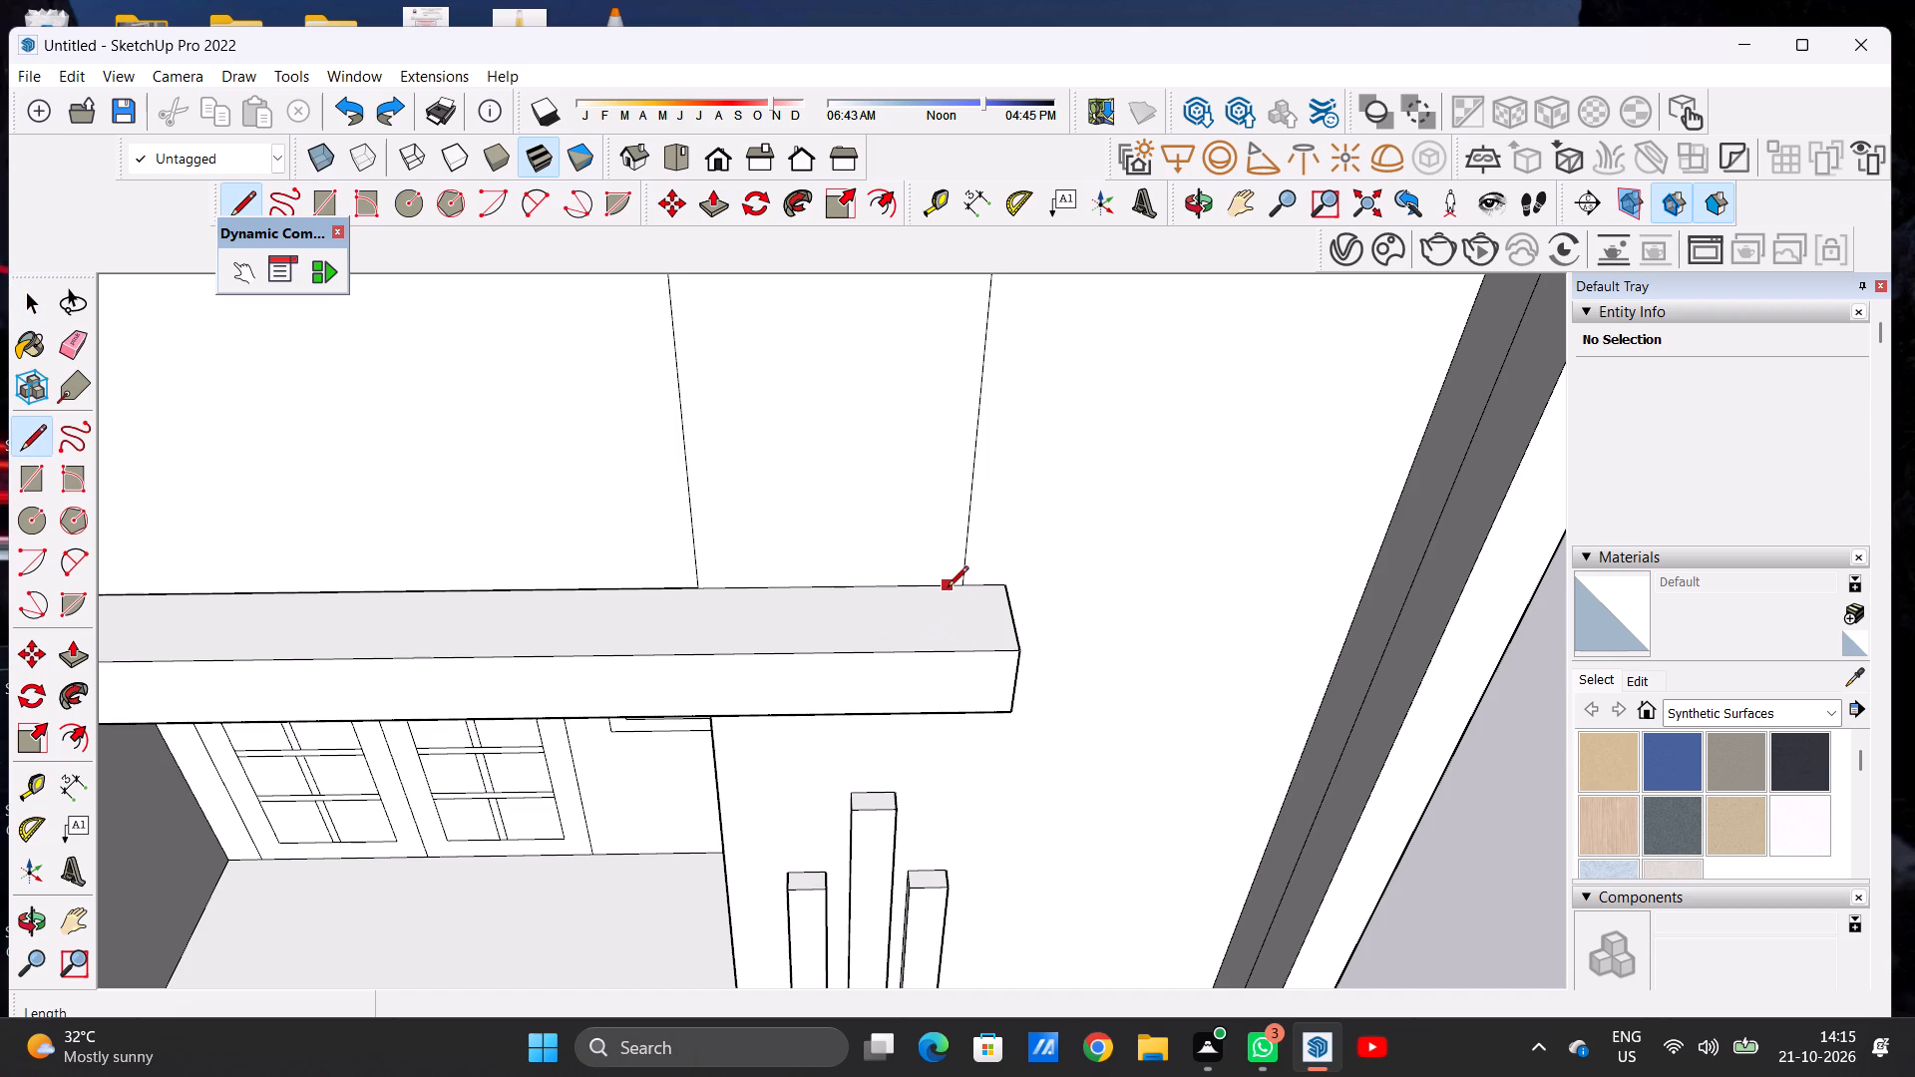
left_click(948, 588)
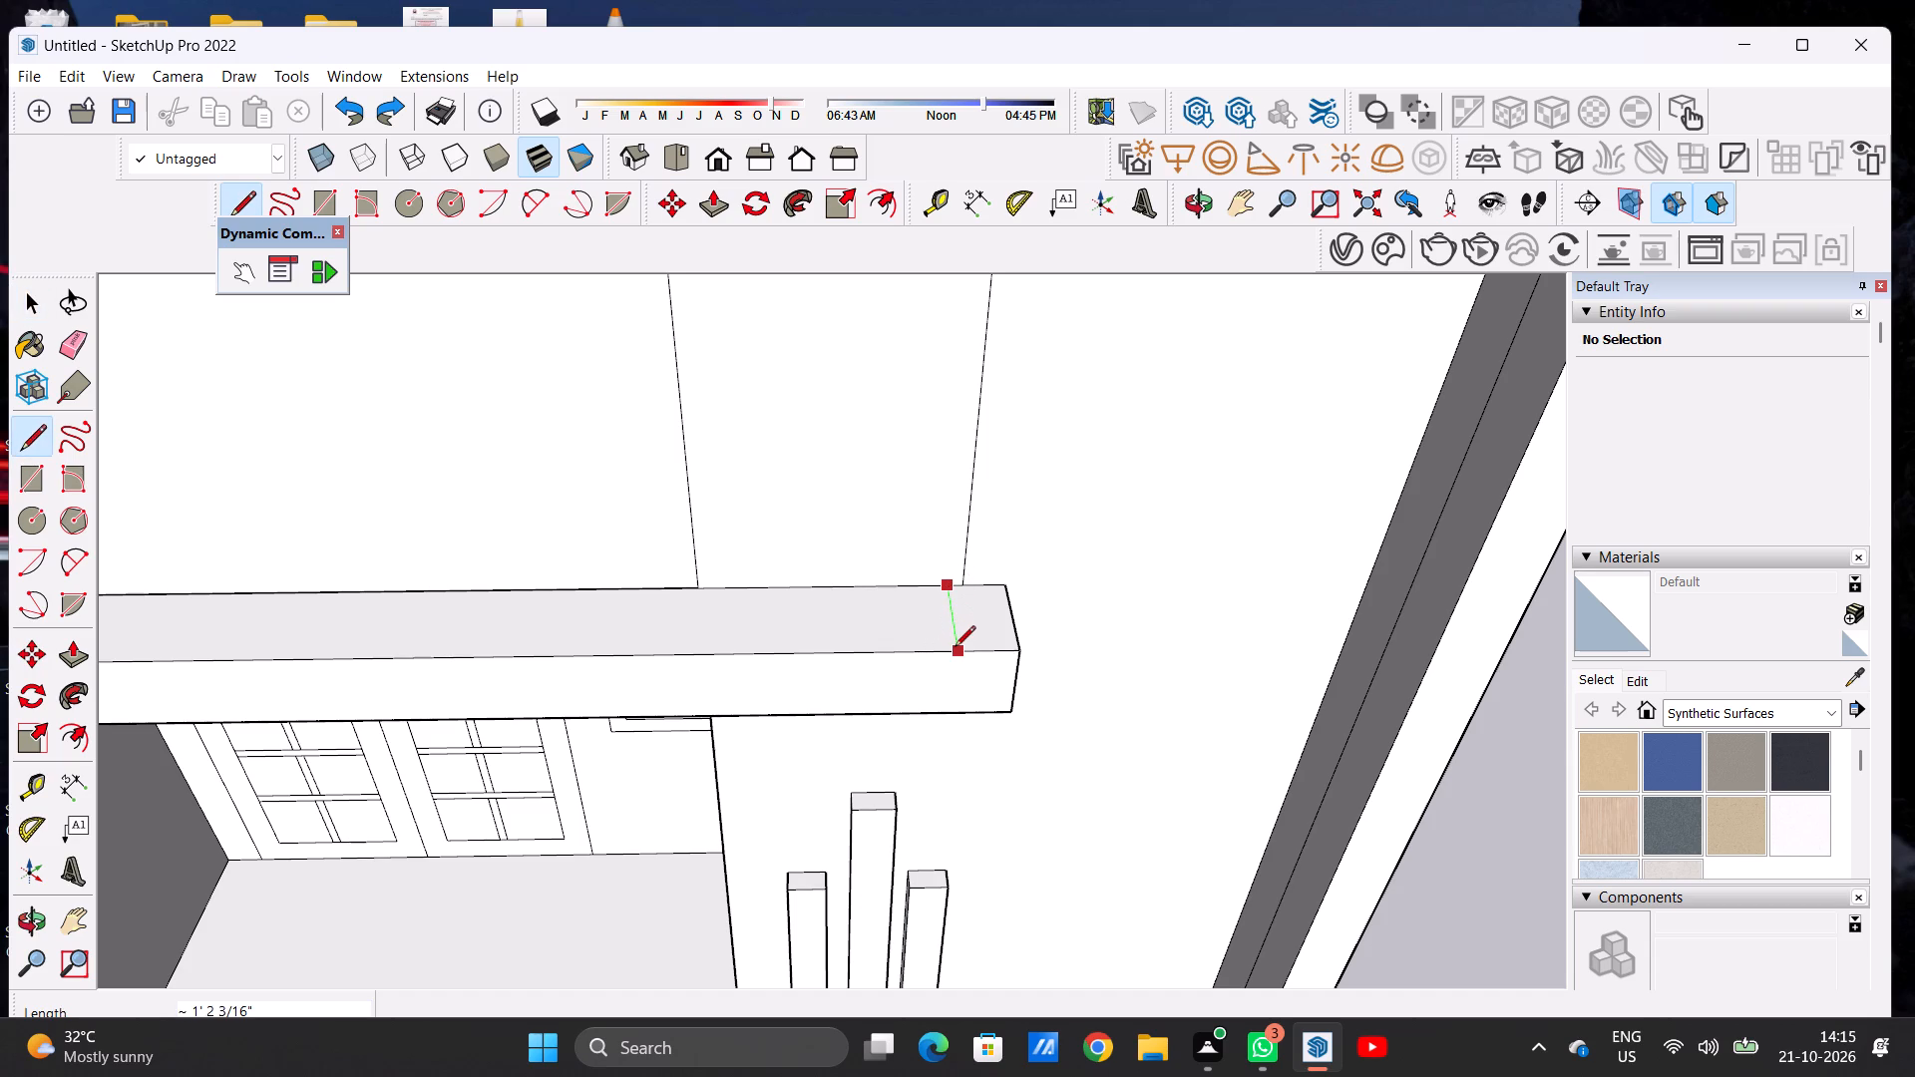
left_click(955, 648)
key("space")
Erase the vertical edge on the upper front wall directly above the ledge's end.
key("e")
left_click(967, 525)
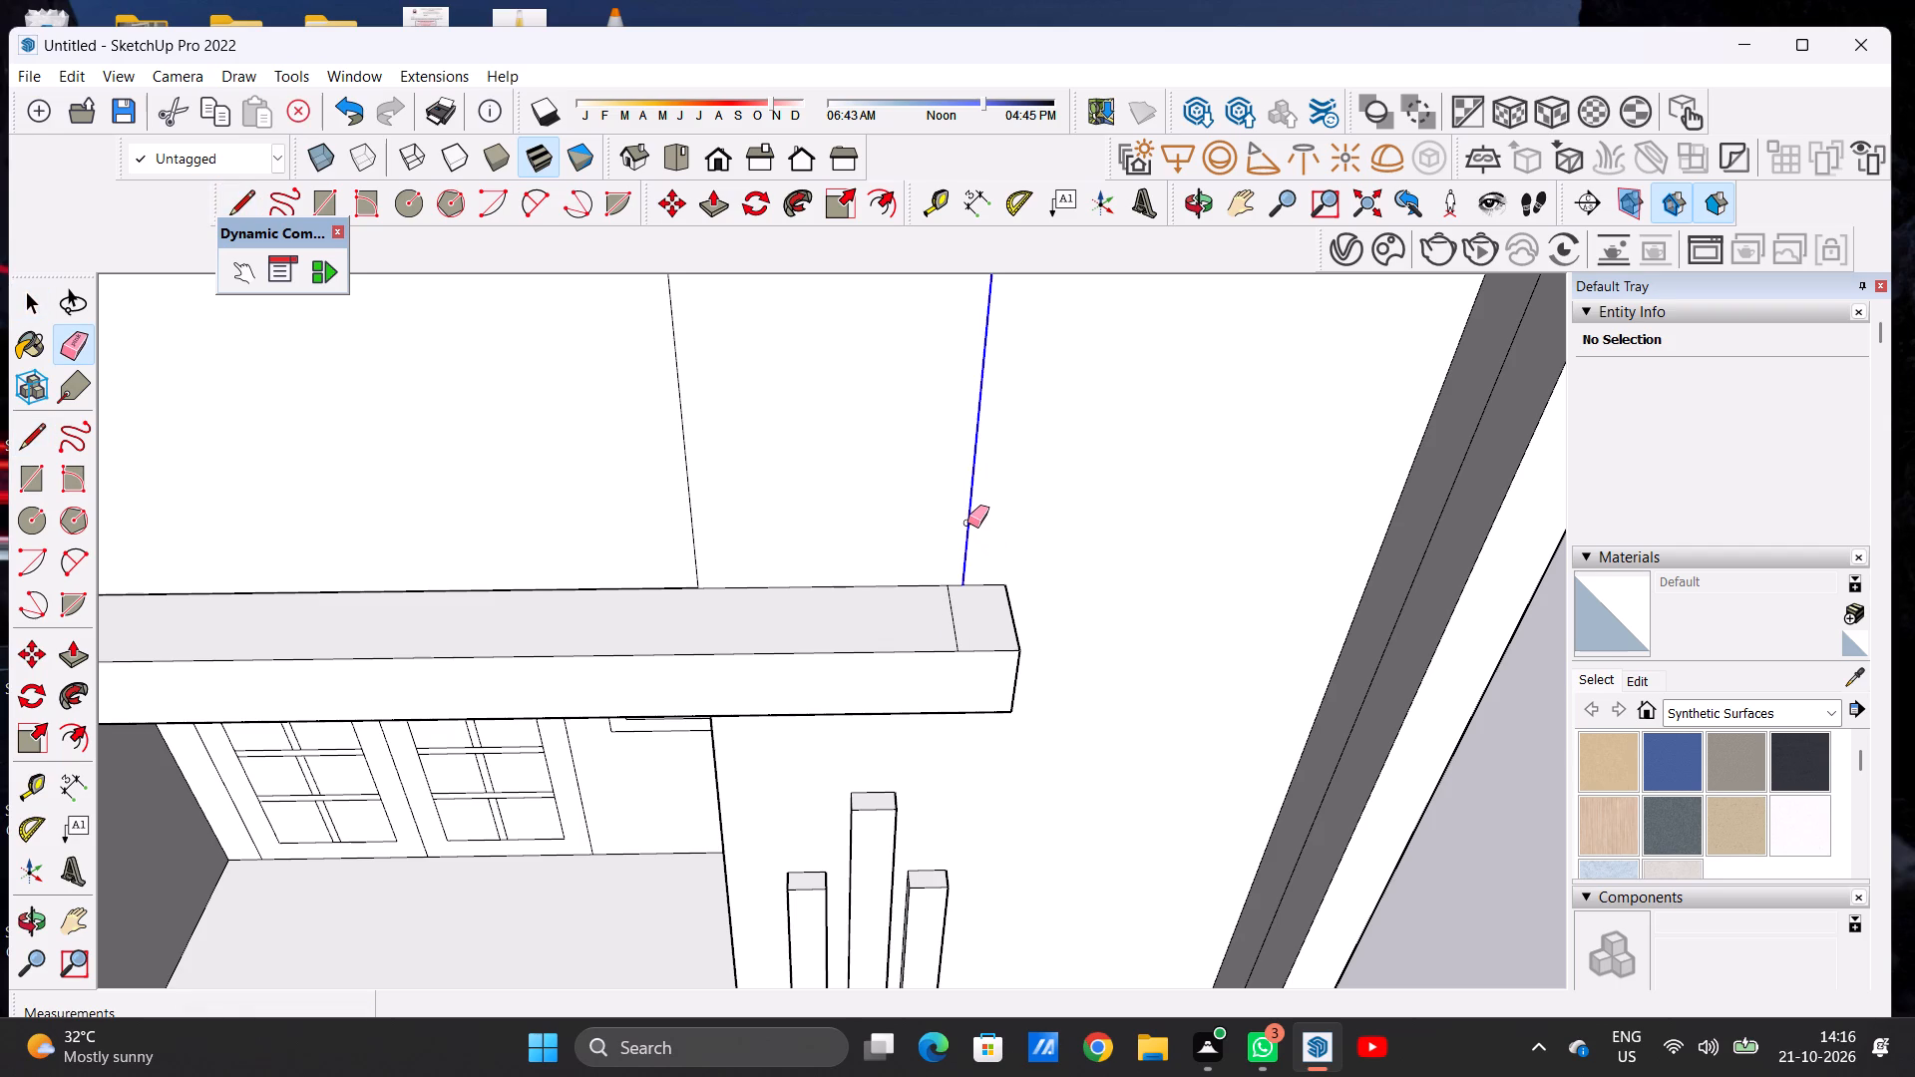
key("space")
Push/Pull the small end face on the ledge's top up about 9' 8" as a vertical post against the front wall.
scroll(790, 642, "down", 6)
scroll(770, 662, "up", 1)
scroll(770, 662, "down", 15)
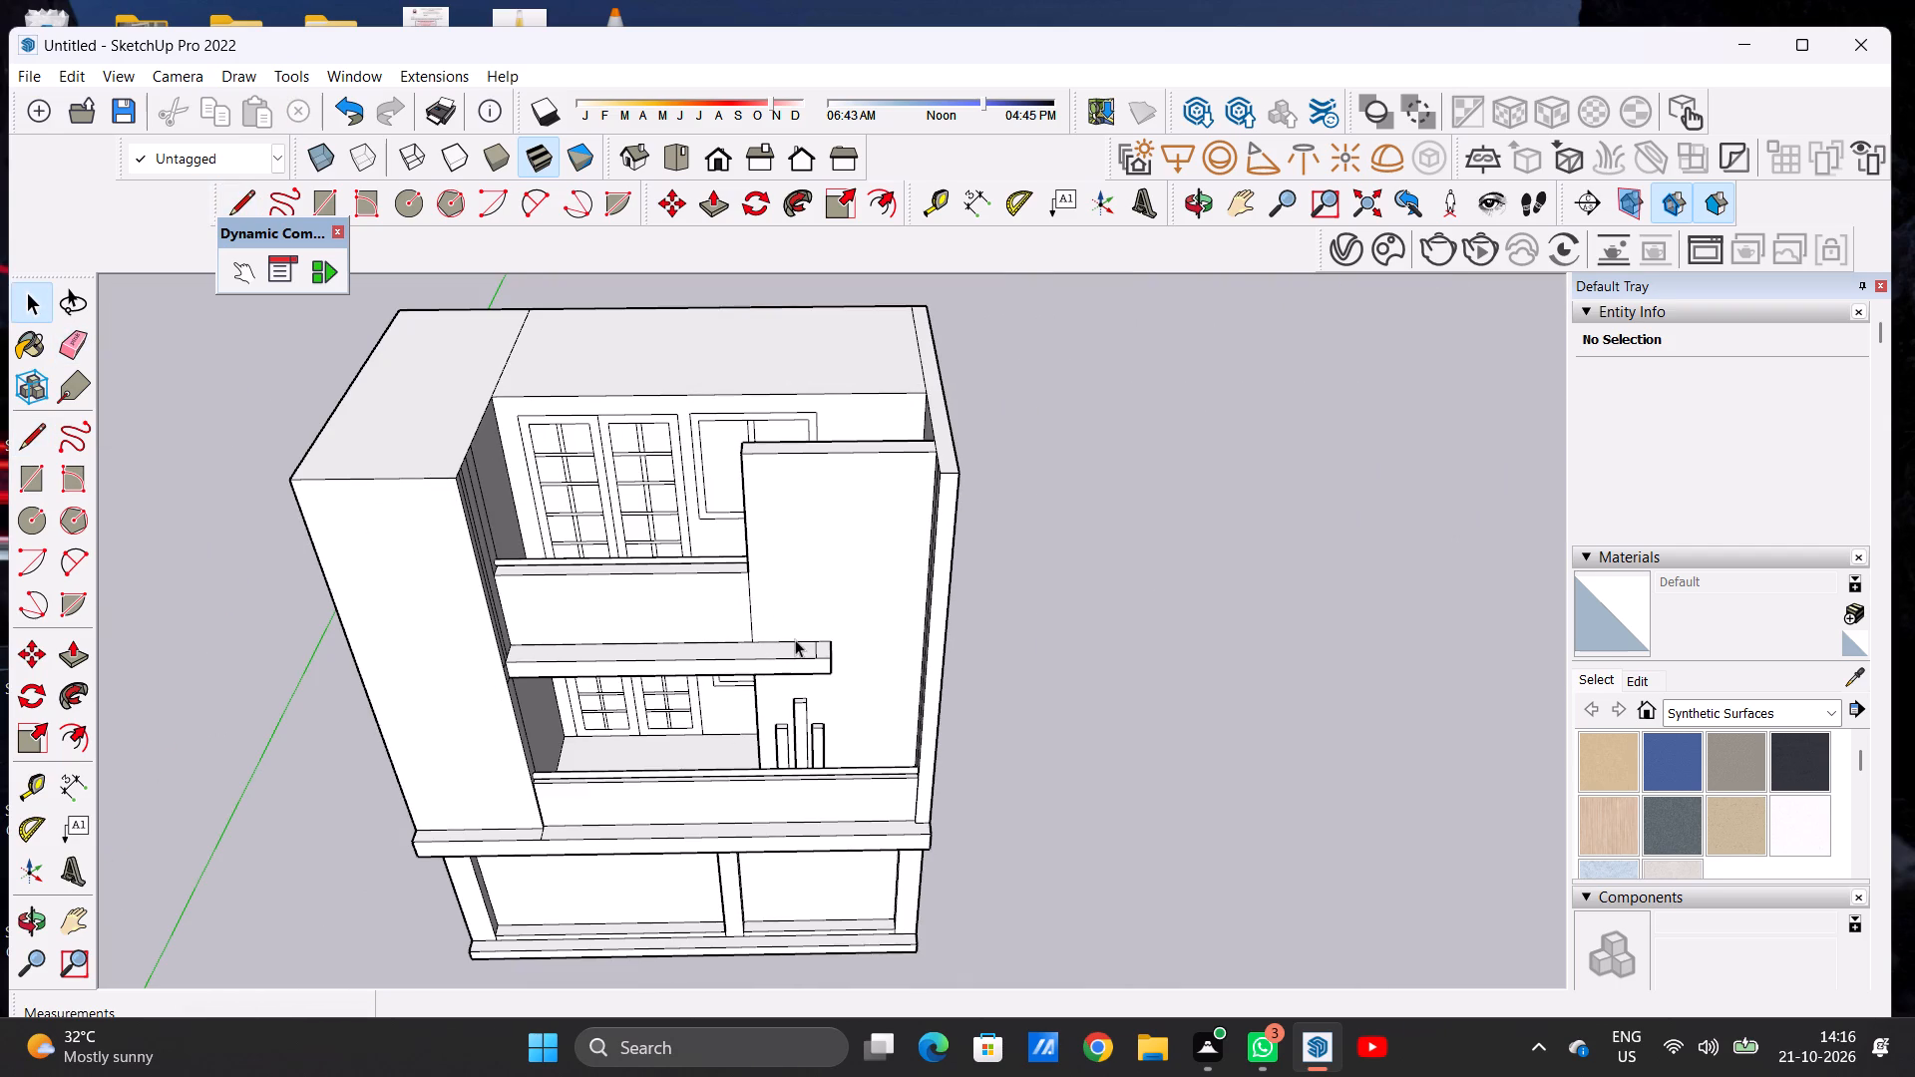
scroll(842, 658, "up", 7)
scroll(802, 656, "down", 4)
scroll(799, 657, "up", 1)
scroll(799, 657, "down", 1)
scroll(799, 657, "up", 5)
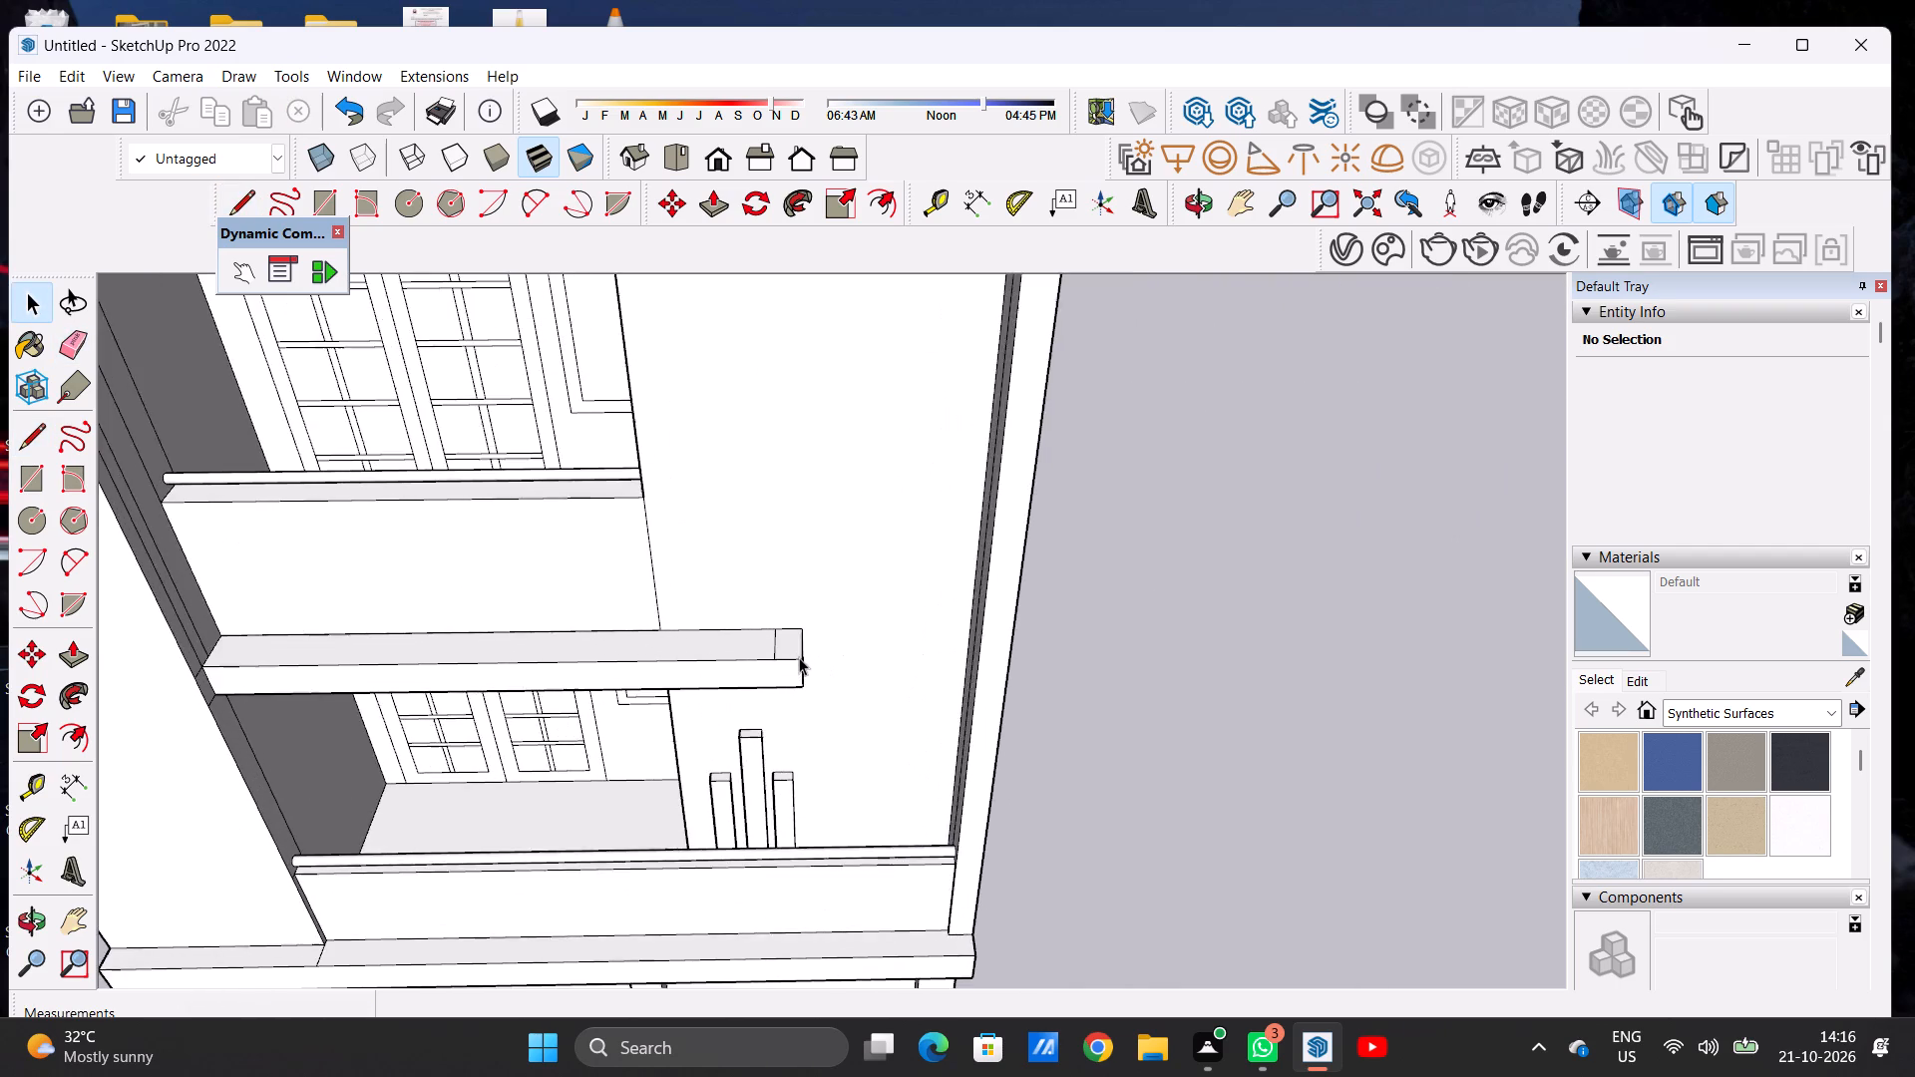
scroll(799, 657, "up", 4)
key("p")
scroll(799, 657, "up", 4)
left_click(773, 635)
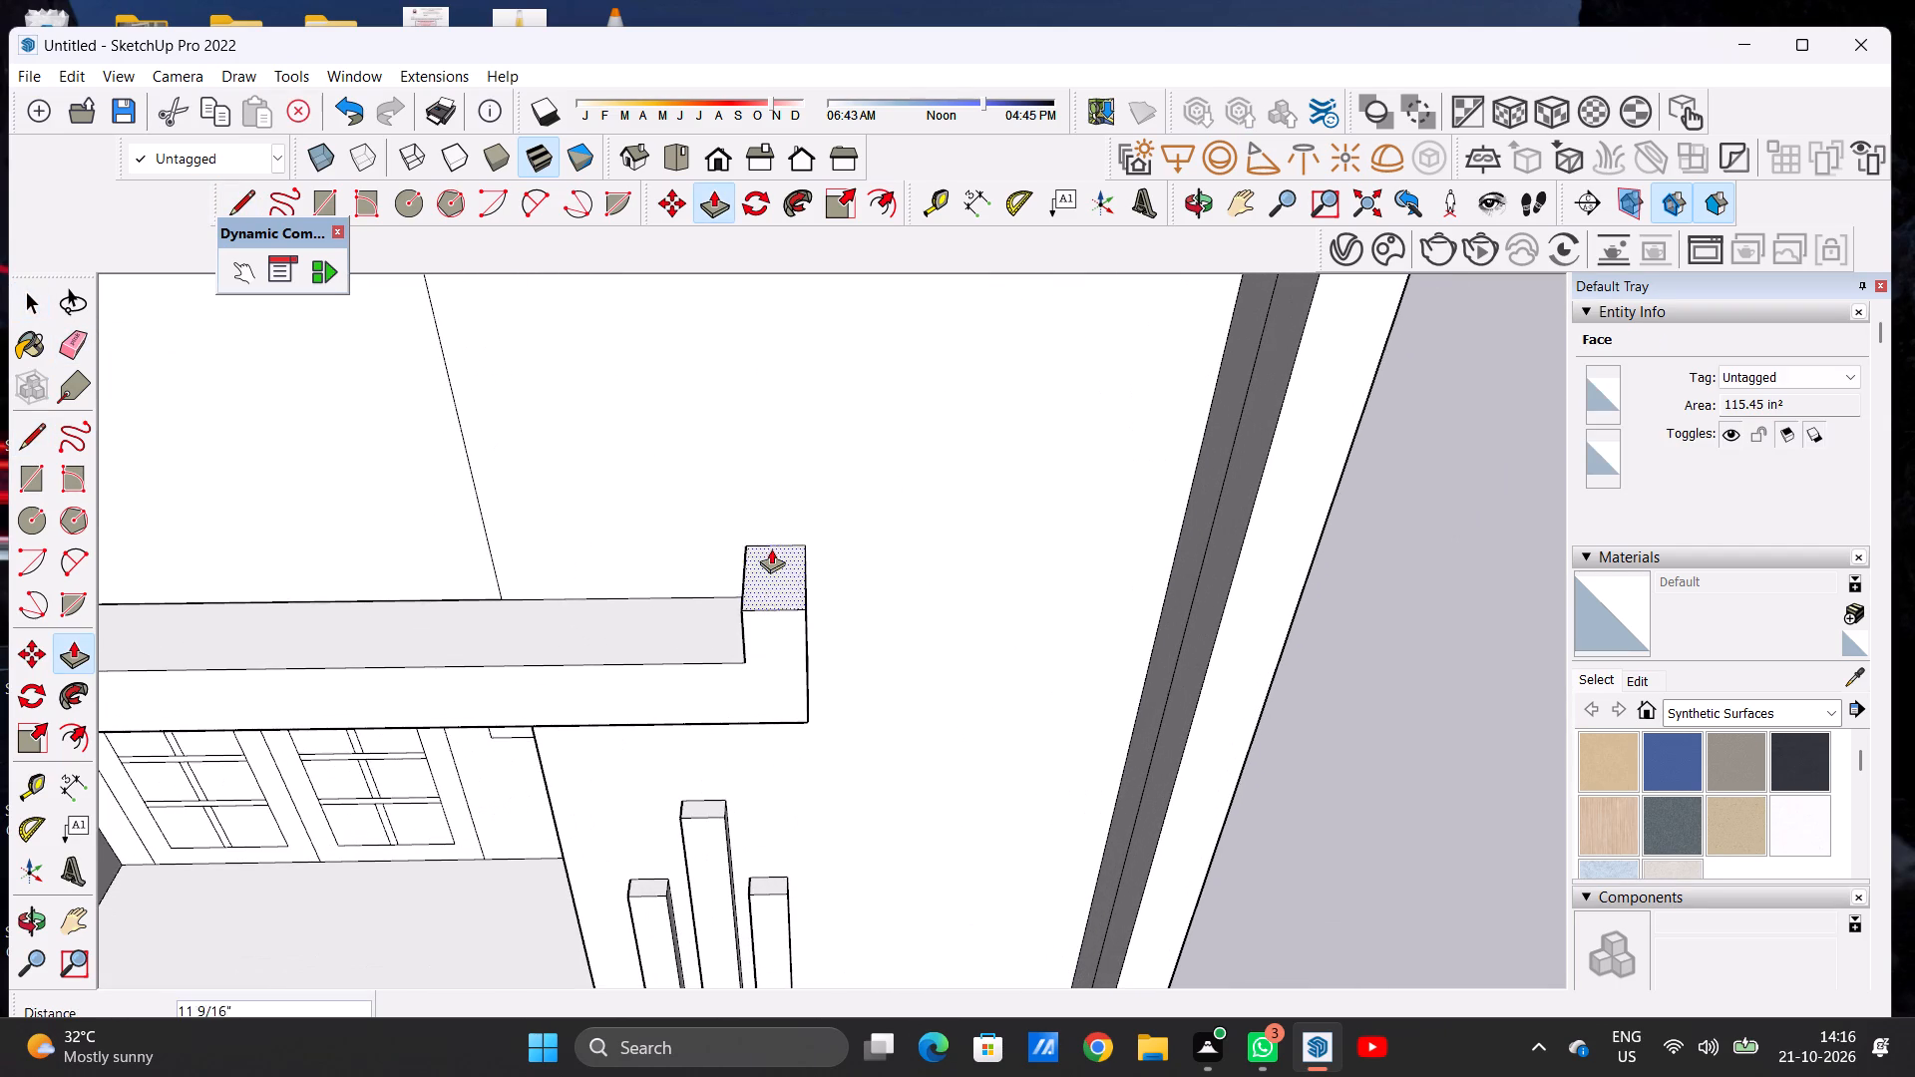
scroll(775, 564, "down", 1)
scroll(777, 570, "up", 1)
scroll(782, 579, "down", 20)
scroll(782, 579, "down", 3)
scroll(782, 478, "up", 4)
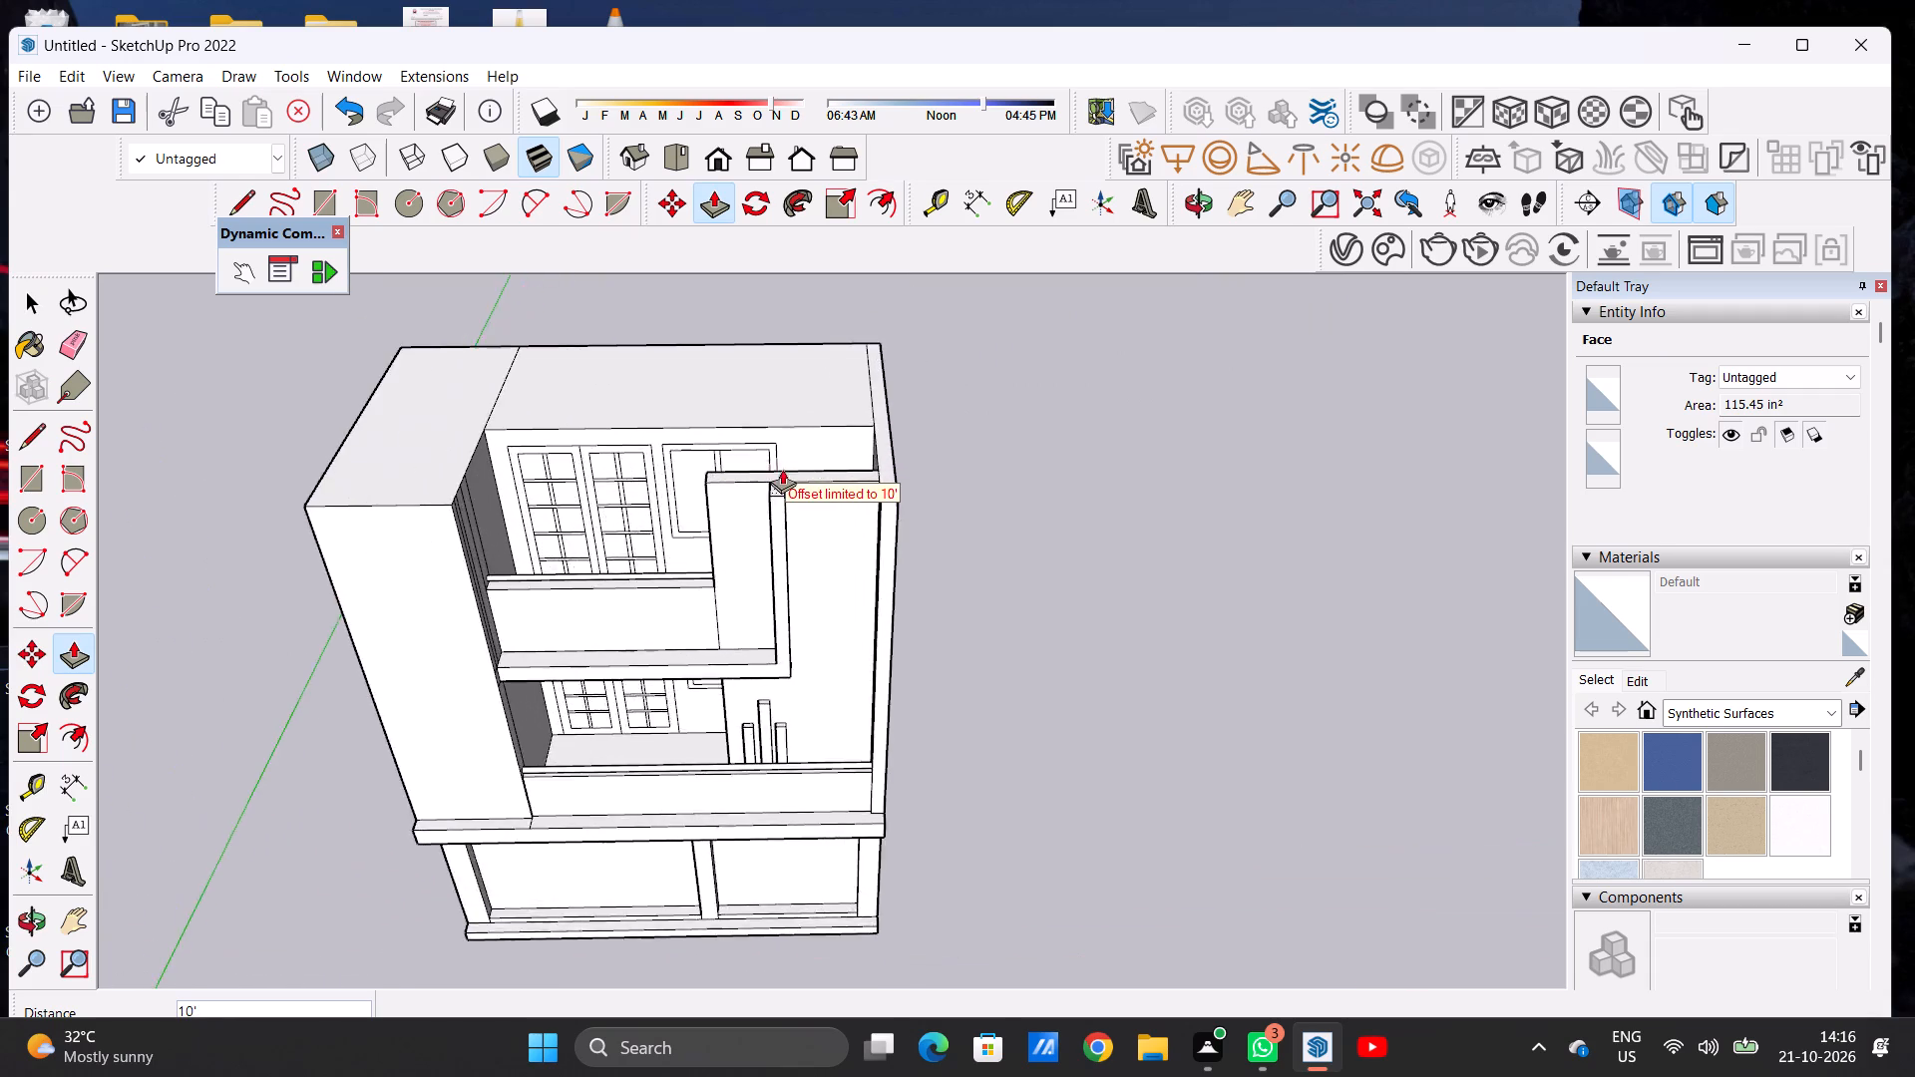
scroll(782, 469, "up", 2)
scroll(782, 464, "down", 1)
scroll(782, 464, "up", 10)
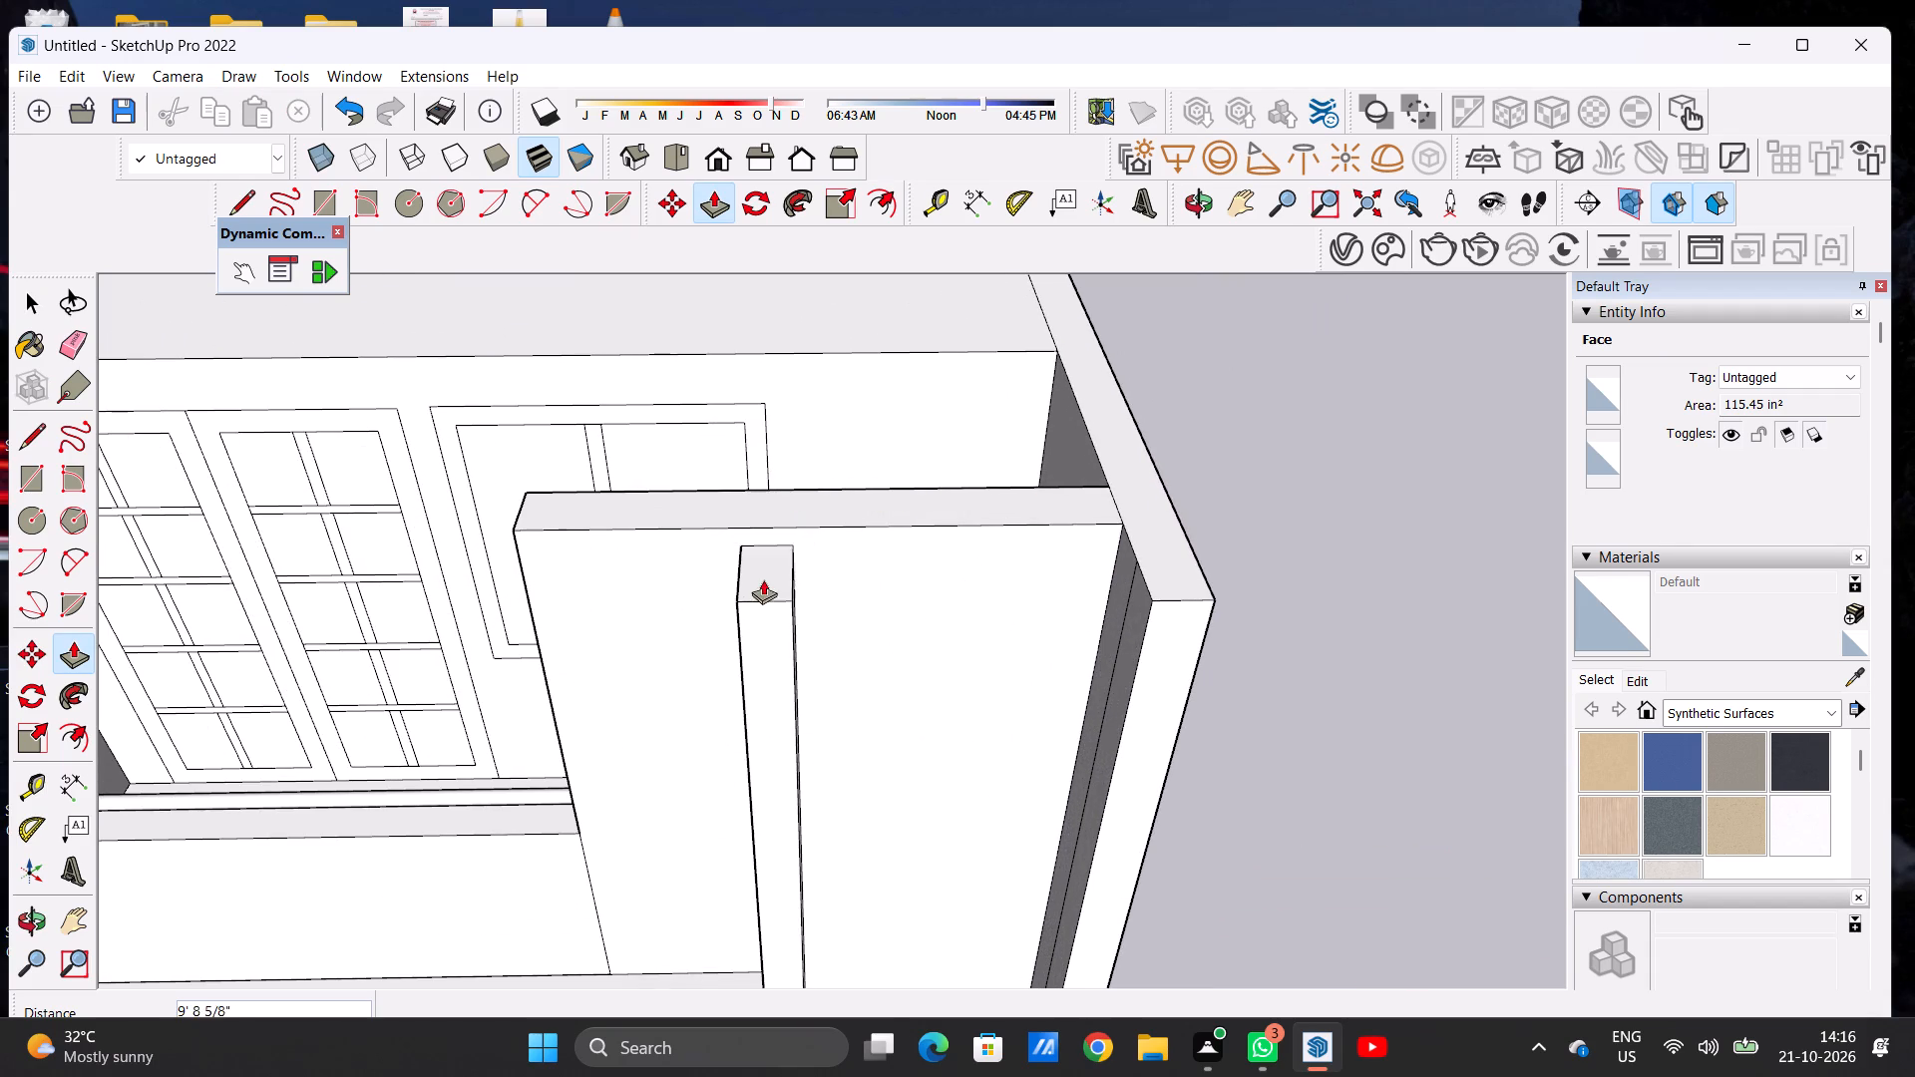
left_click(760, 600)
key("space")
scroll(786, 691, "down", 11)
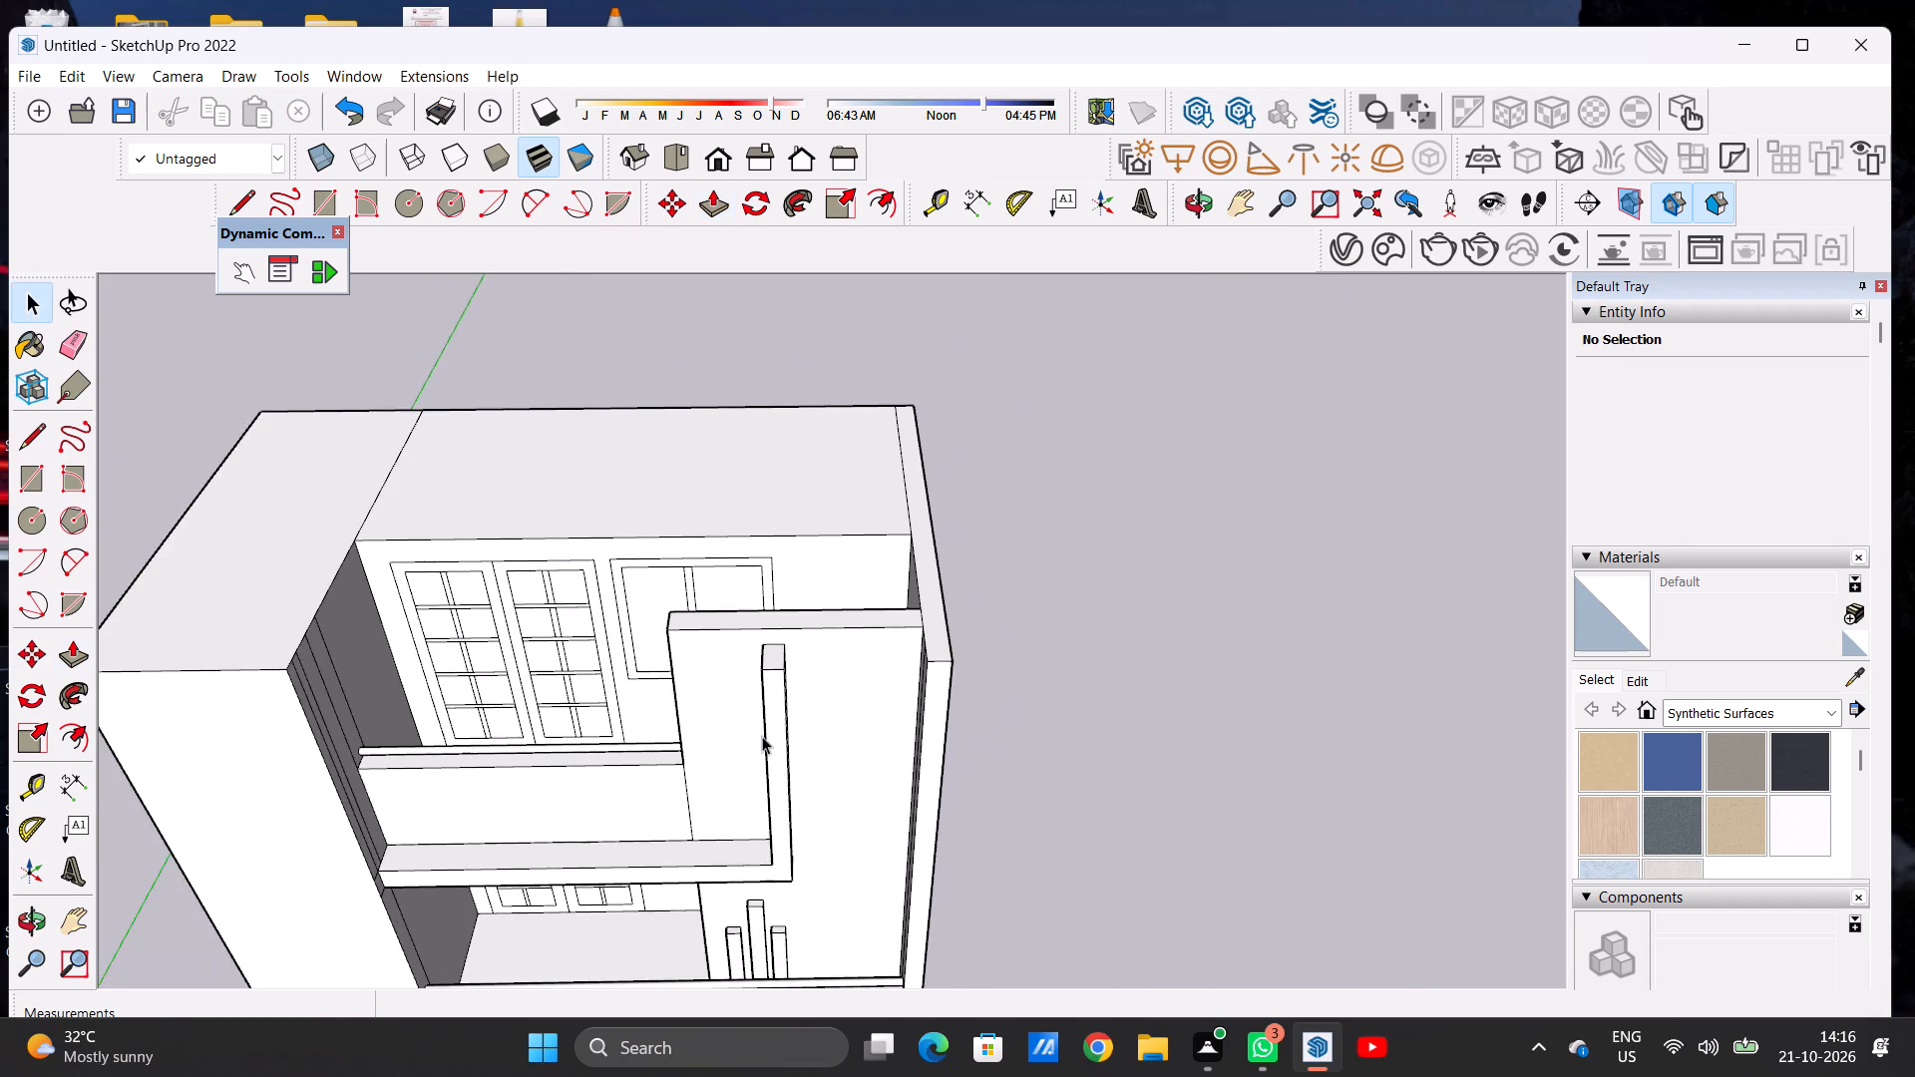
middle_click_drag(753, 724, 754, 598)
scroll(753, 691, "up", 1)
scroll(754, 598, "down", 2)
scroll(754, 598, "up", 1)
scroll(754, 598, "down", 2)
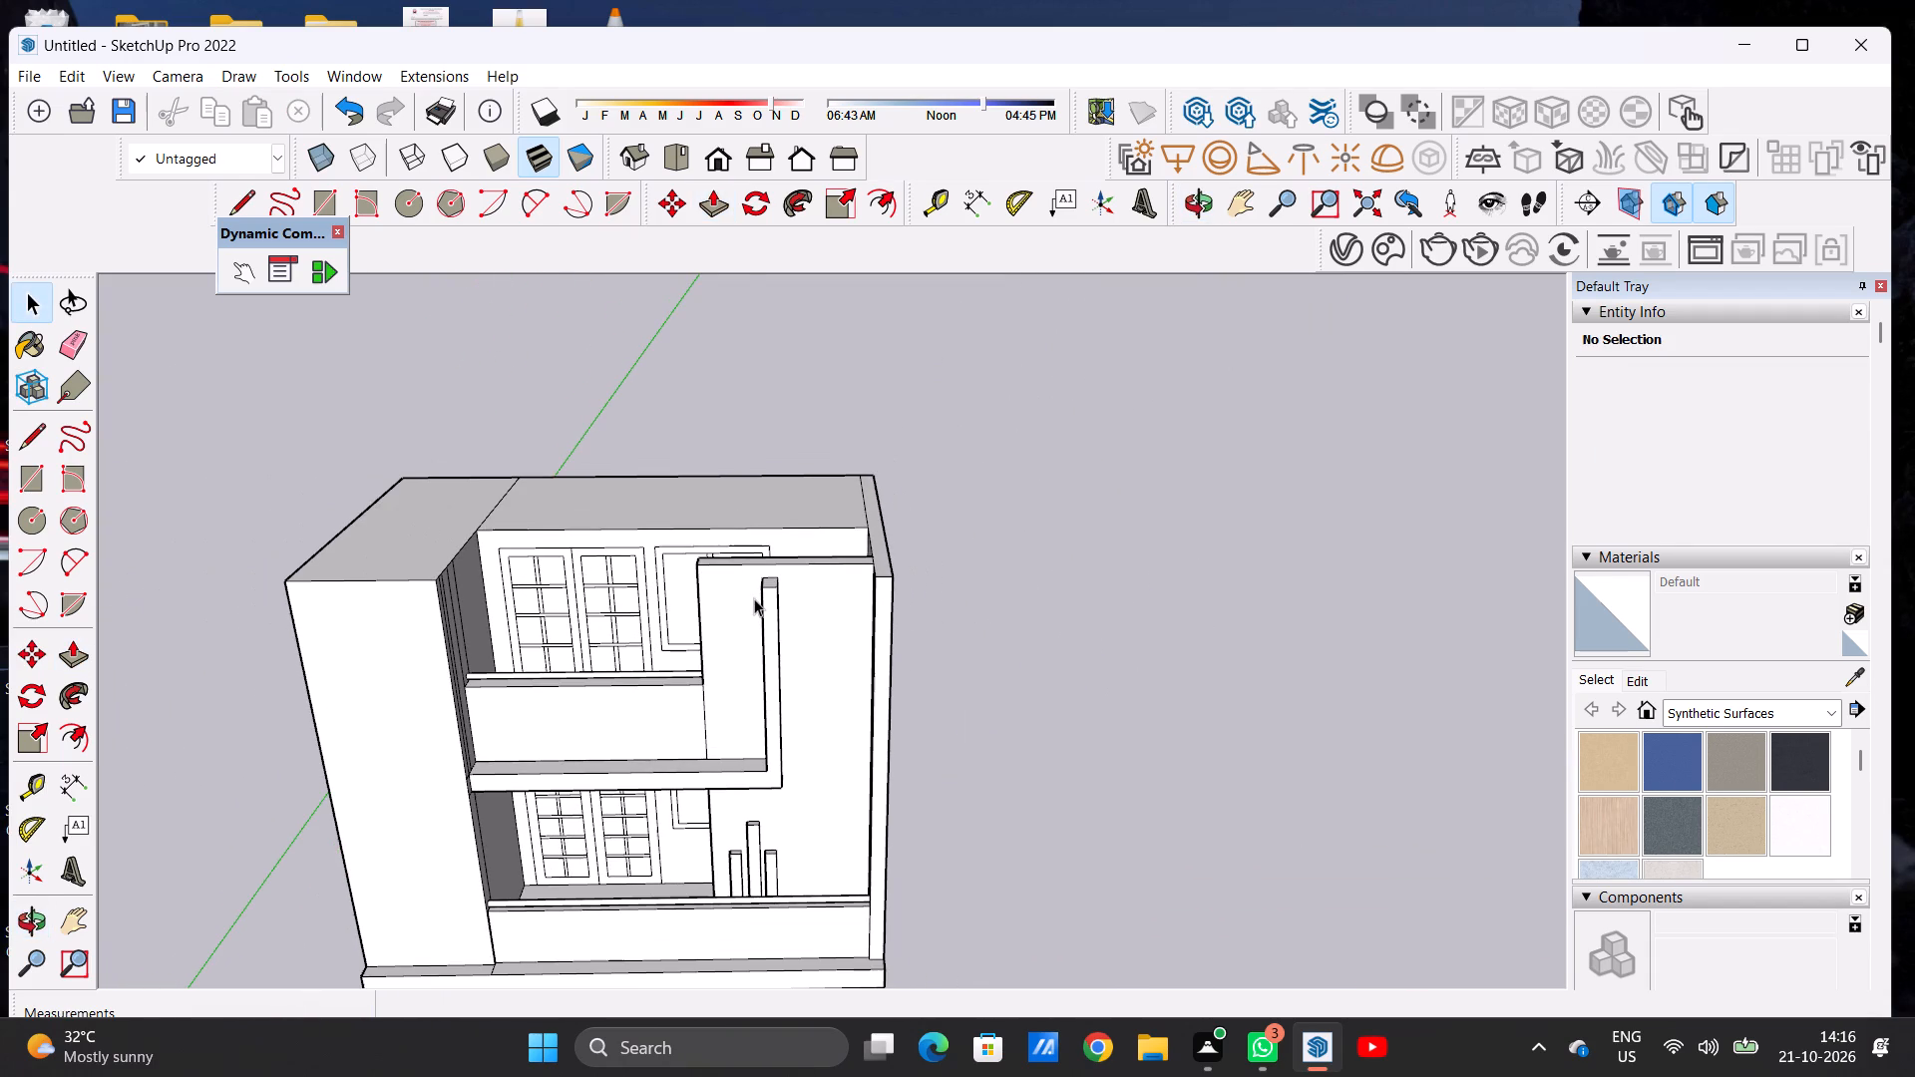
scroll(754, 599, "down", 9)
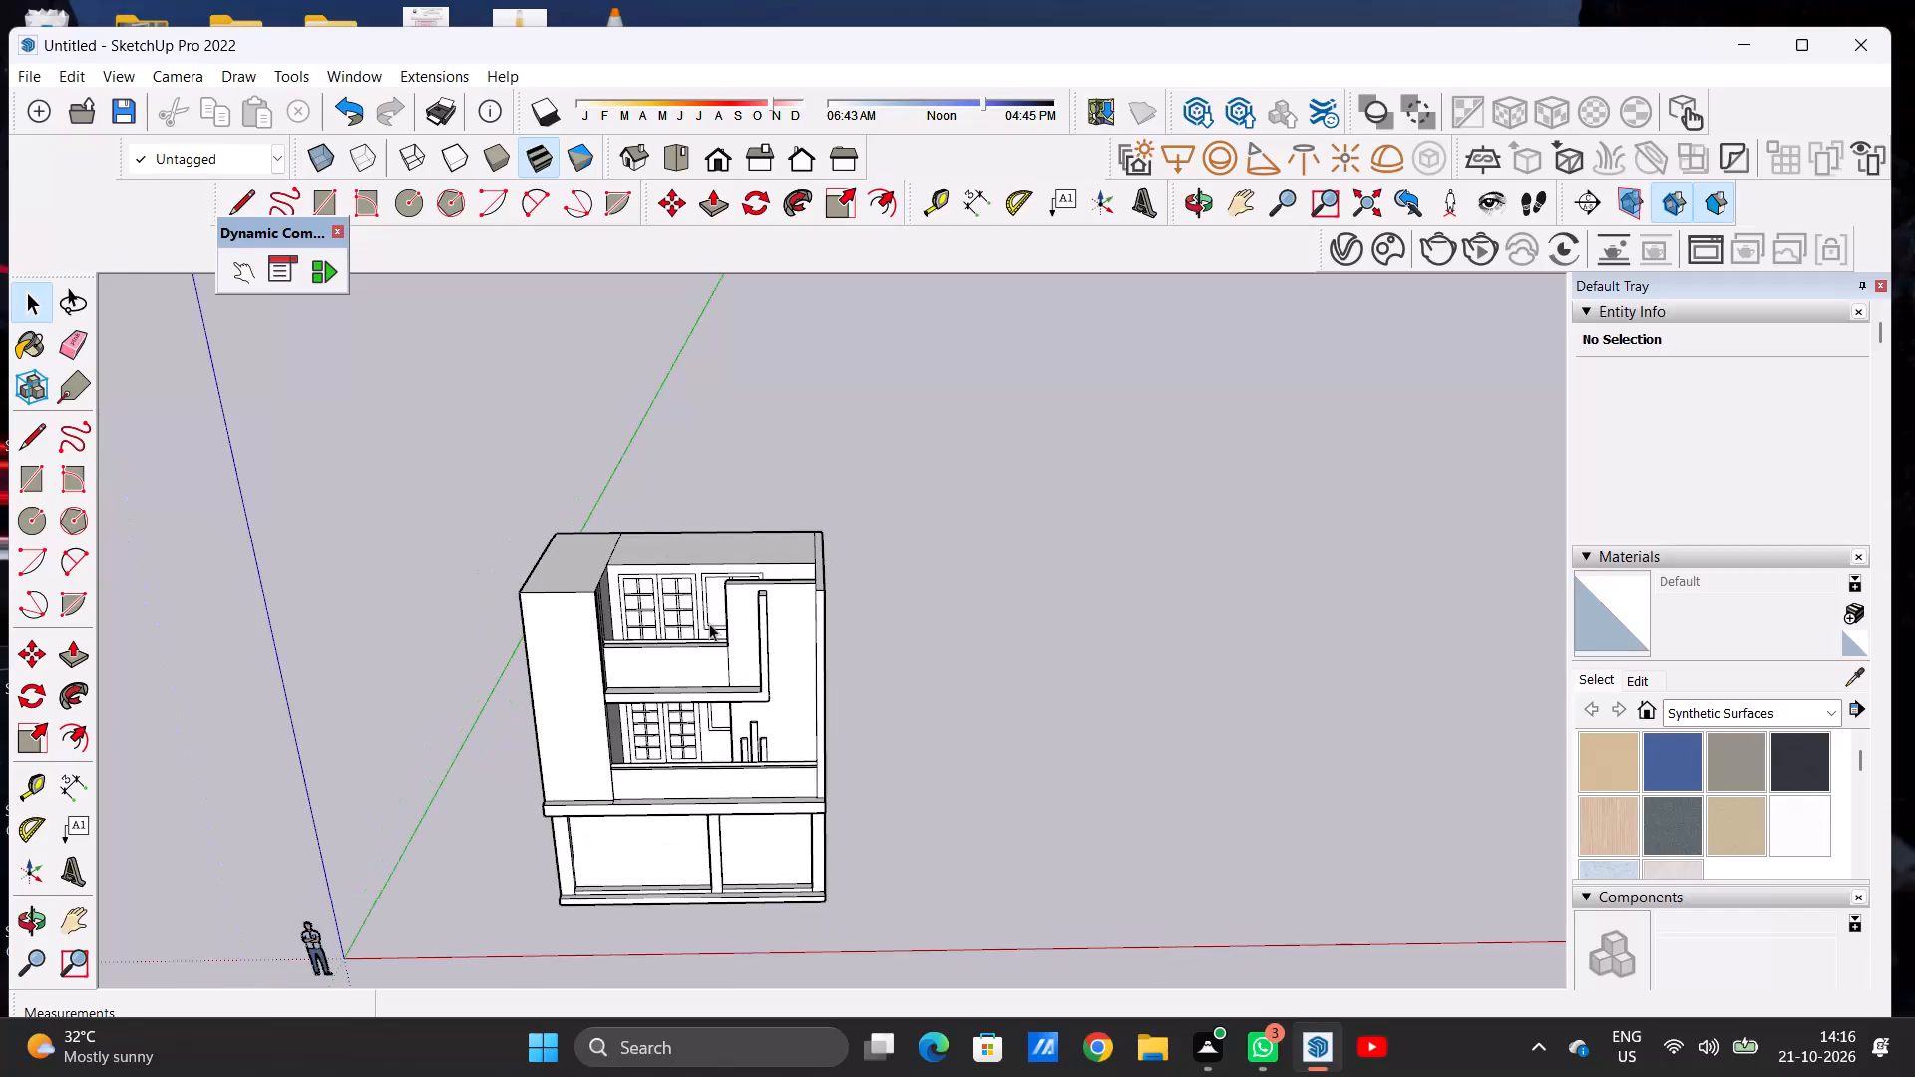
Examine the upper balcony, the L-shaped ledge-and-post frame and the roofline from several angles and distances.
scroll(709, 623, "up", 4)
scroll(699, 622, "down", 4)
middle_click_drag(684, 605, 452, 570)
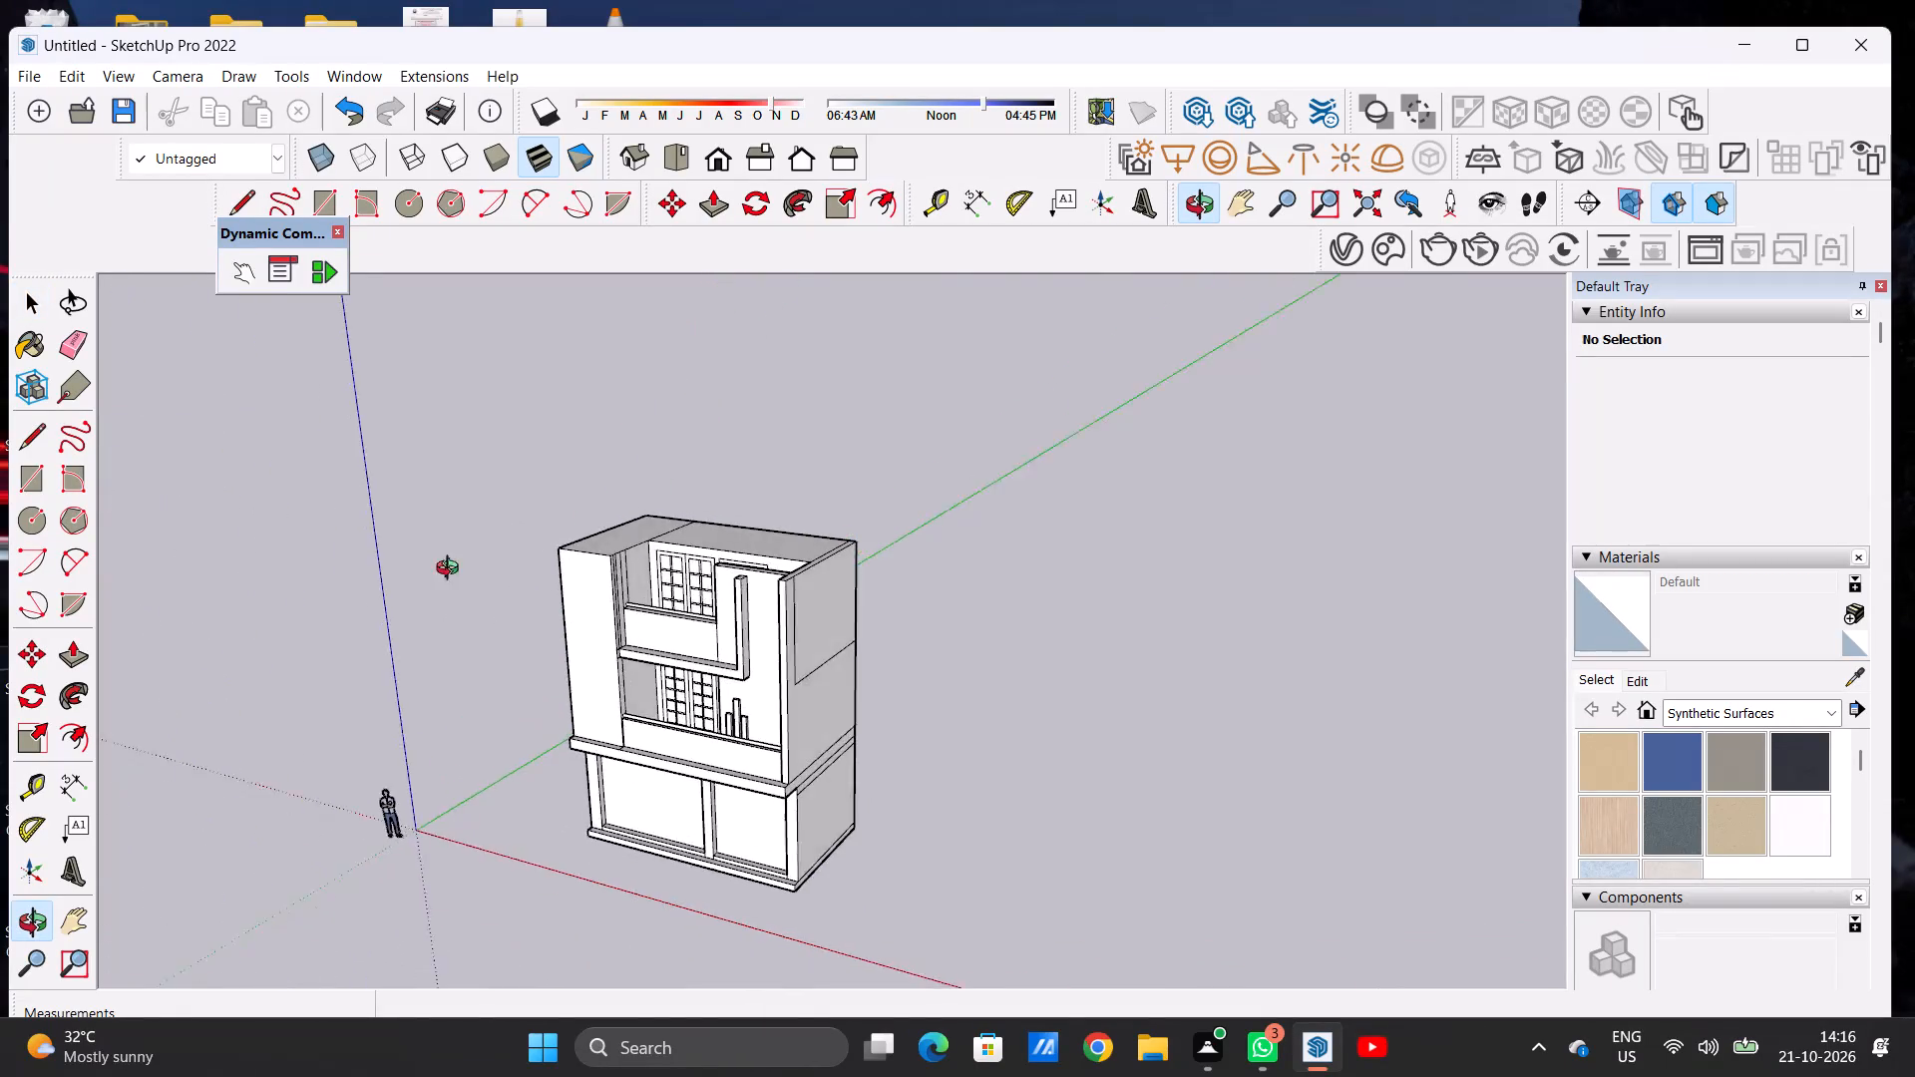
middle_click_drag(452, 570, 568, 551)
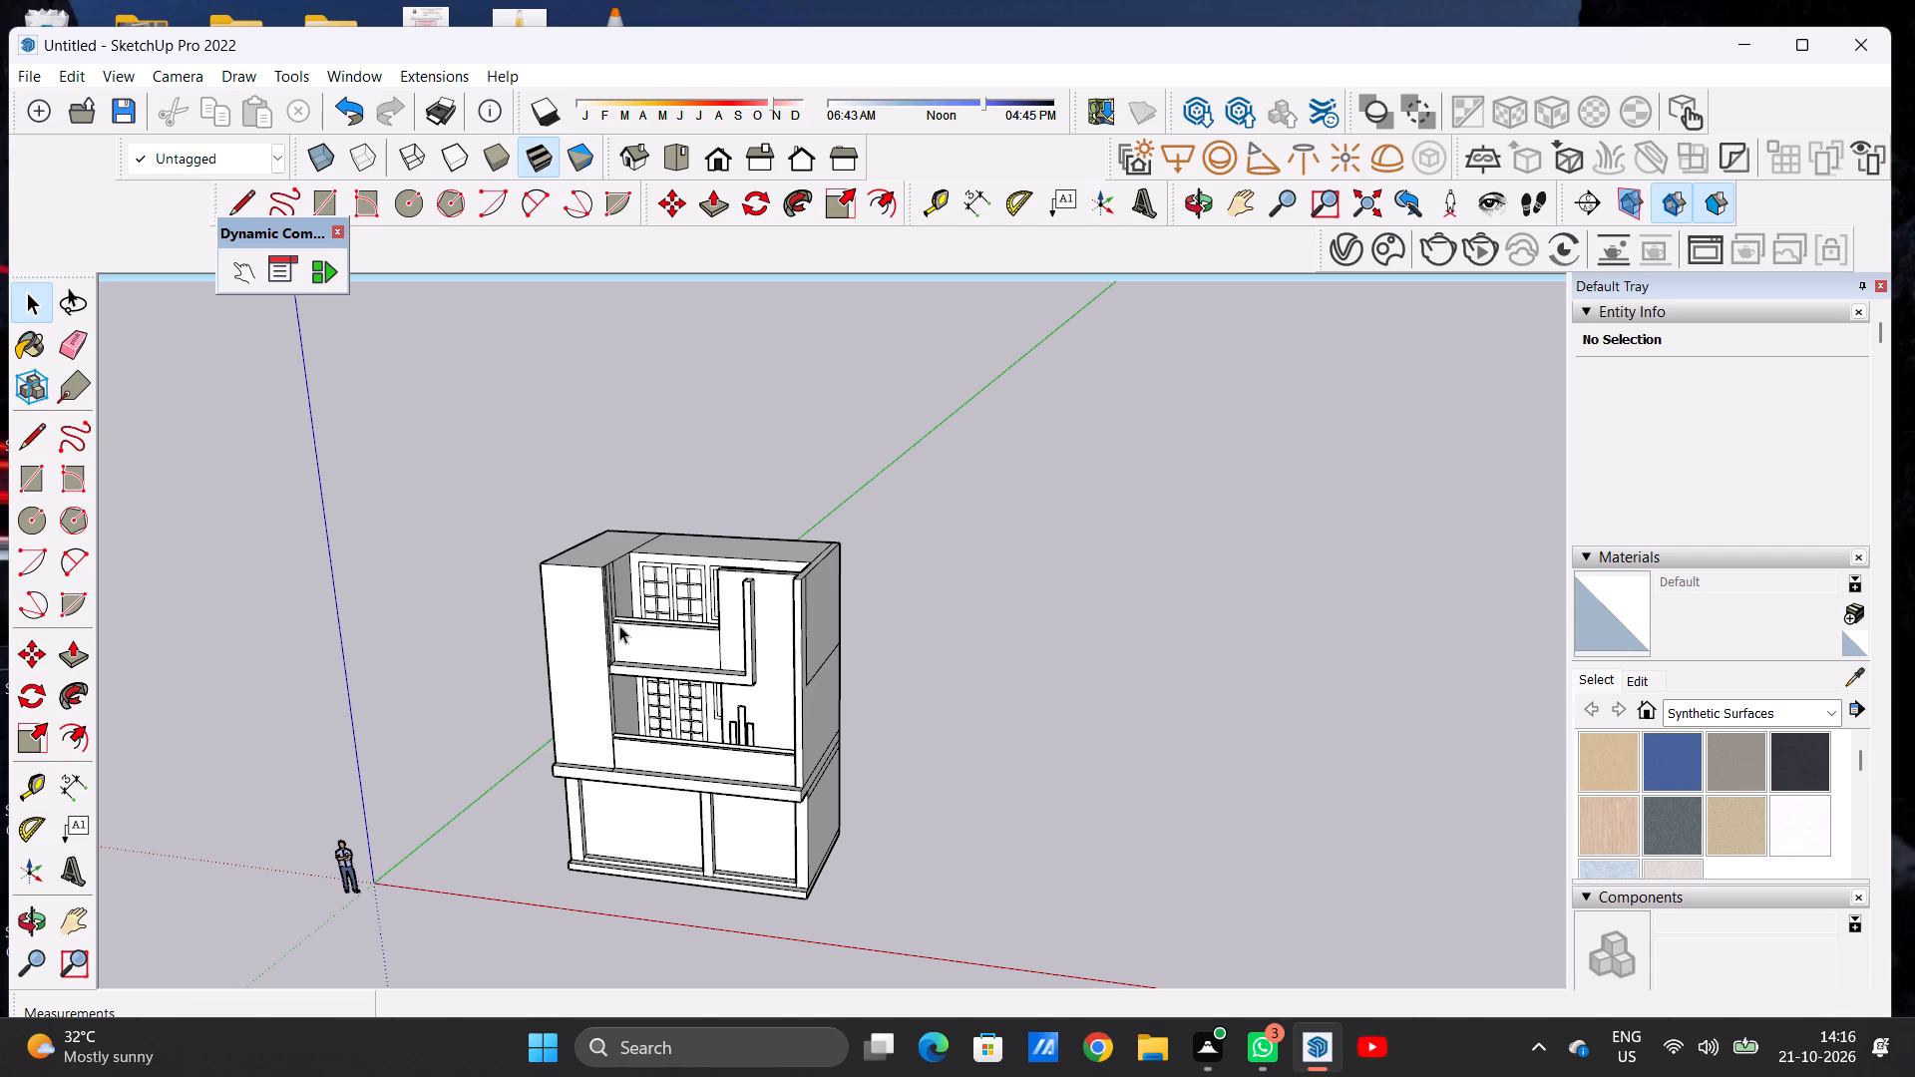
scroll(619, 635, "down", 5)
scroll(619, 623, "up", 12)
middle_click_drag(530, 621, 385, 643)
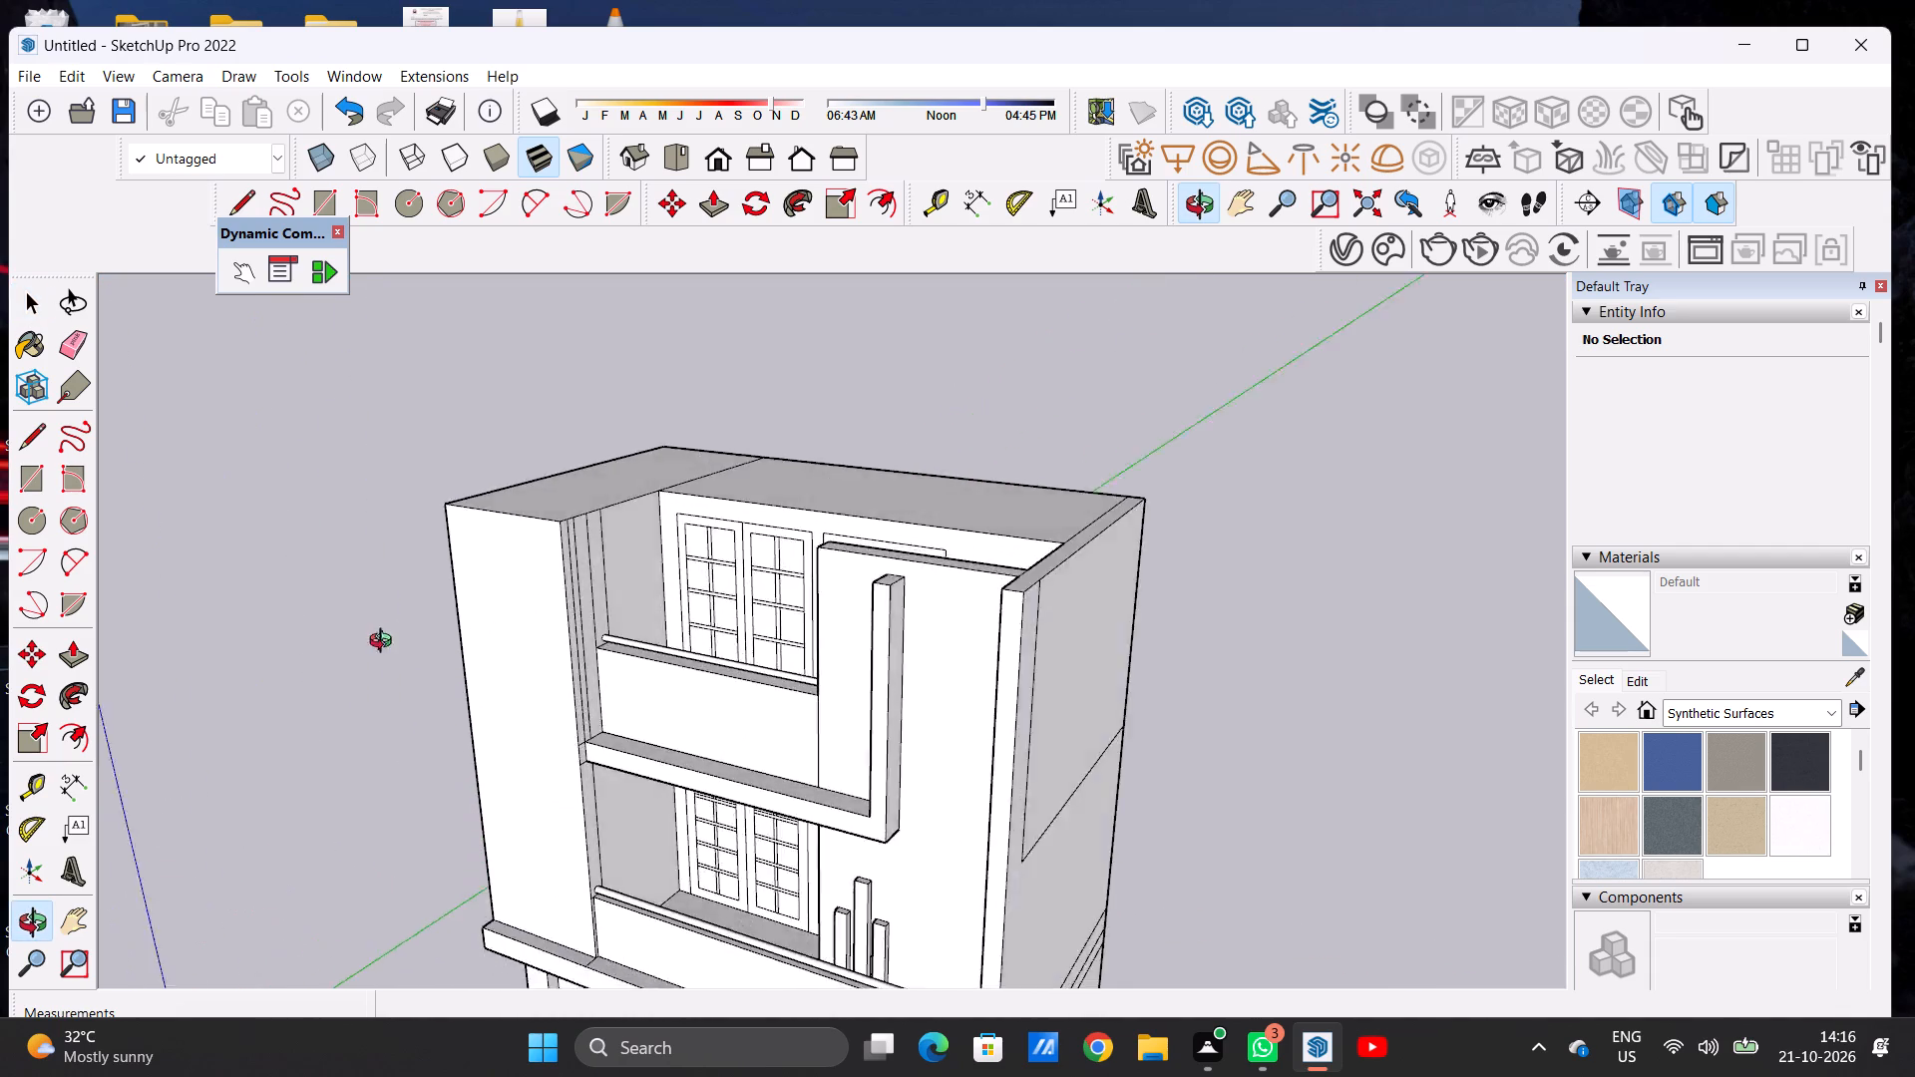
middle_click_drag(385, 643, 923, 666)
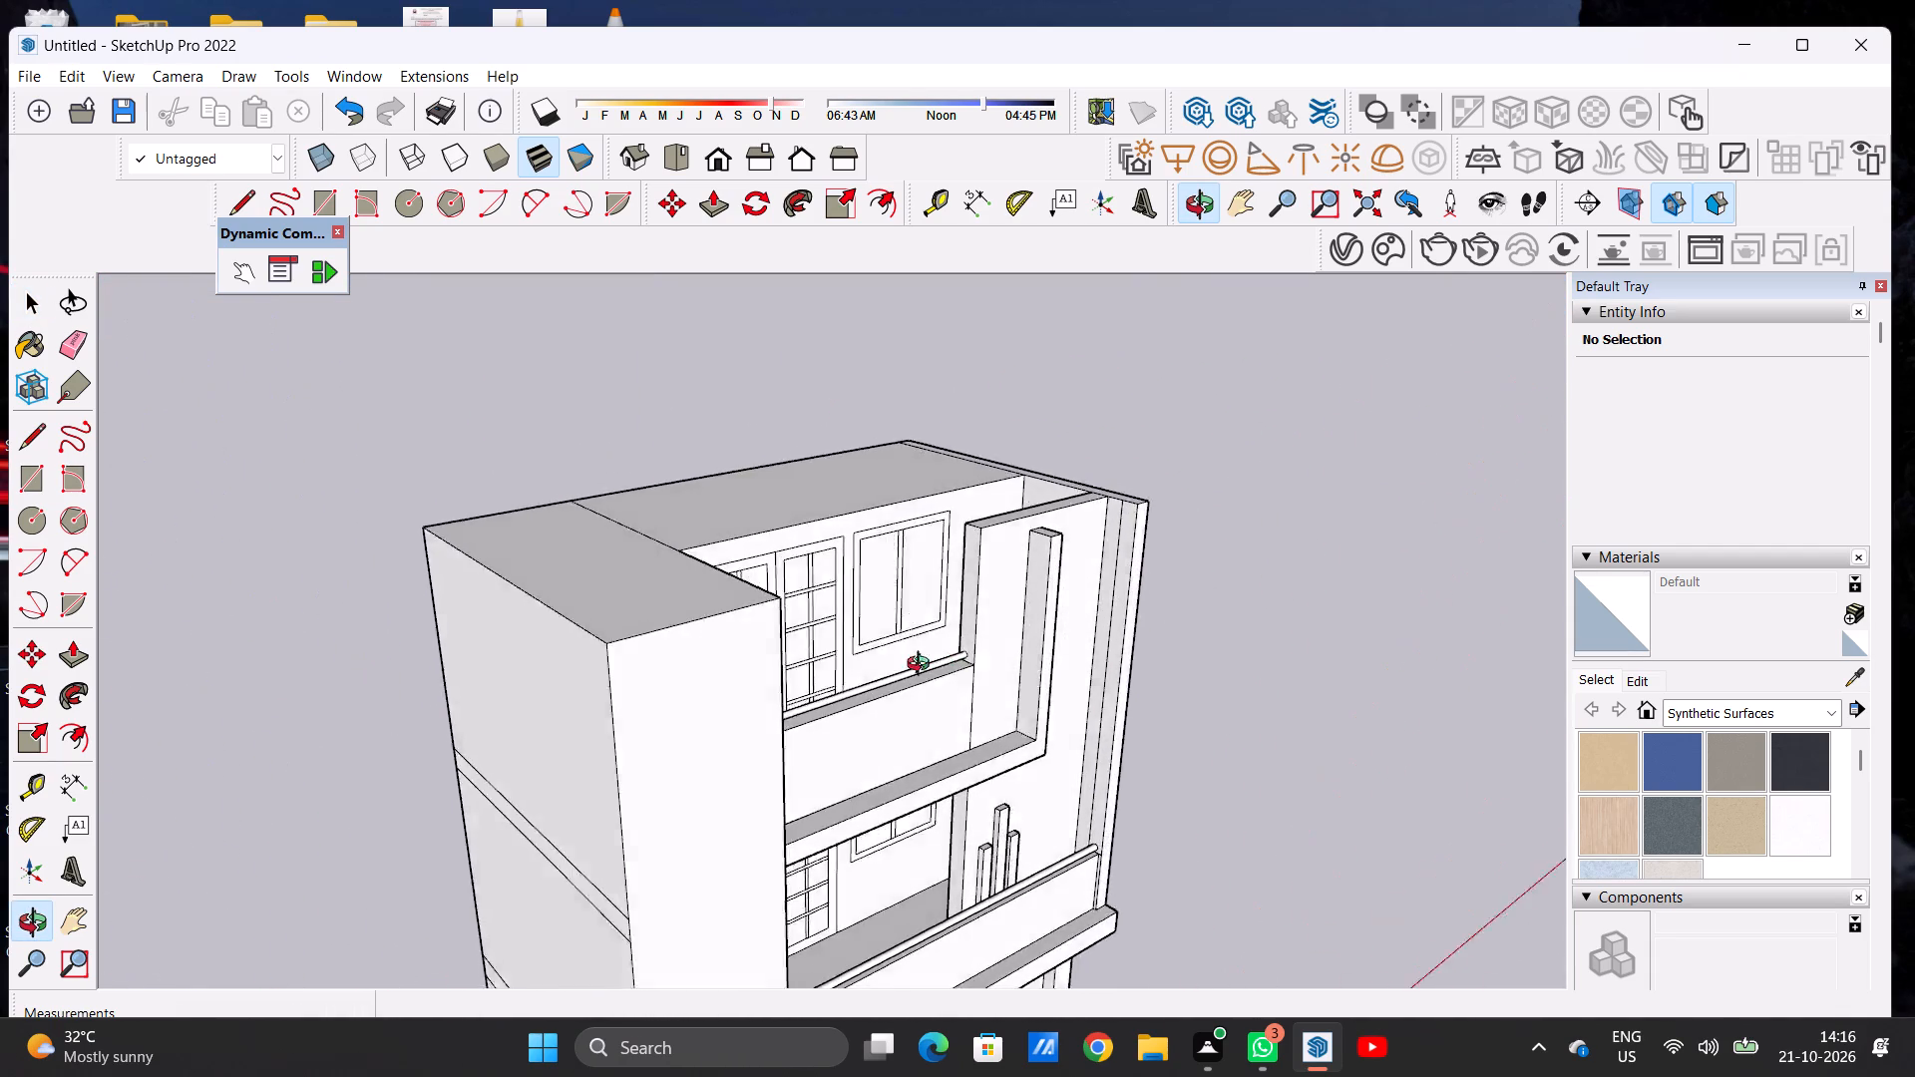
middle_click_drag(923, 666, 582, 687)
scroll(690, 708, "down", 2)
scroll(690, 708, "up", 1)
scroll(811, 652, "up", 5)
middle_click_drag(798, 721, 838, 588)
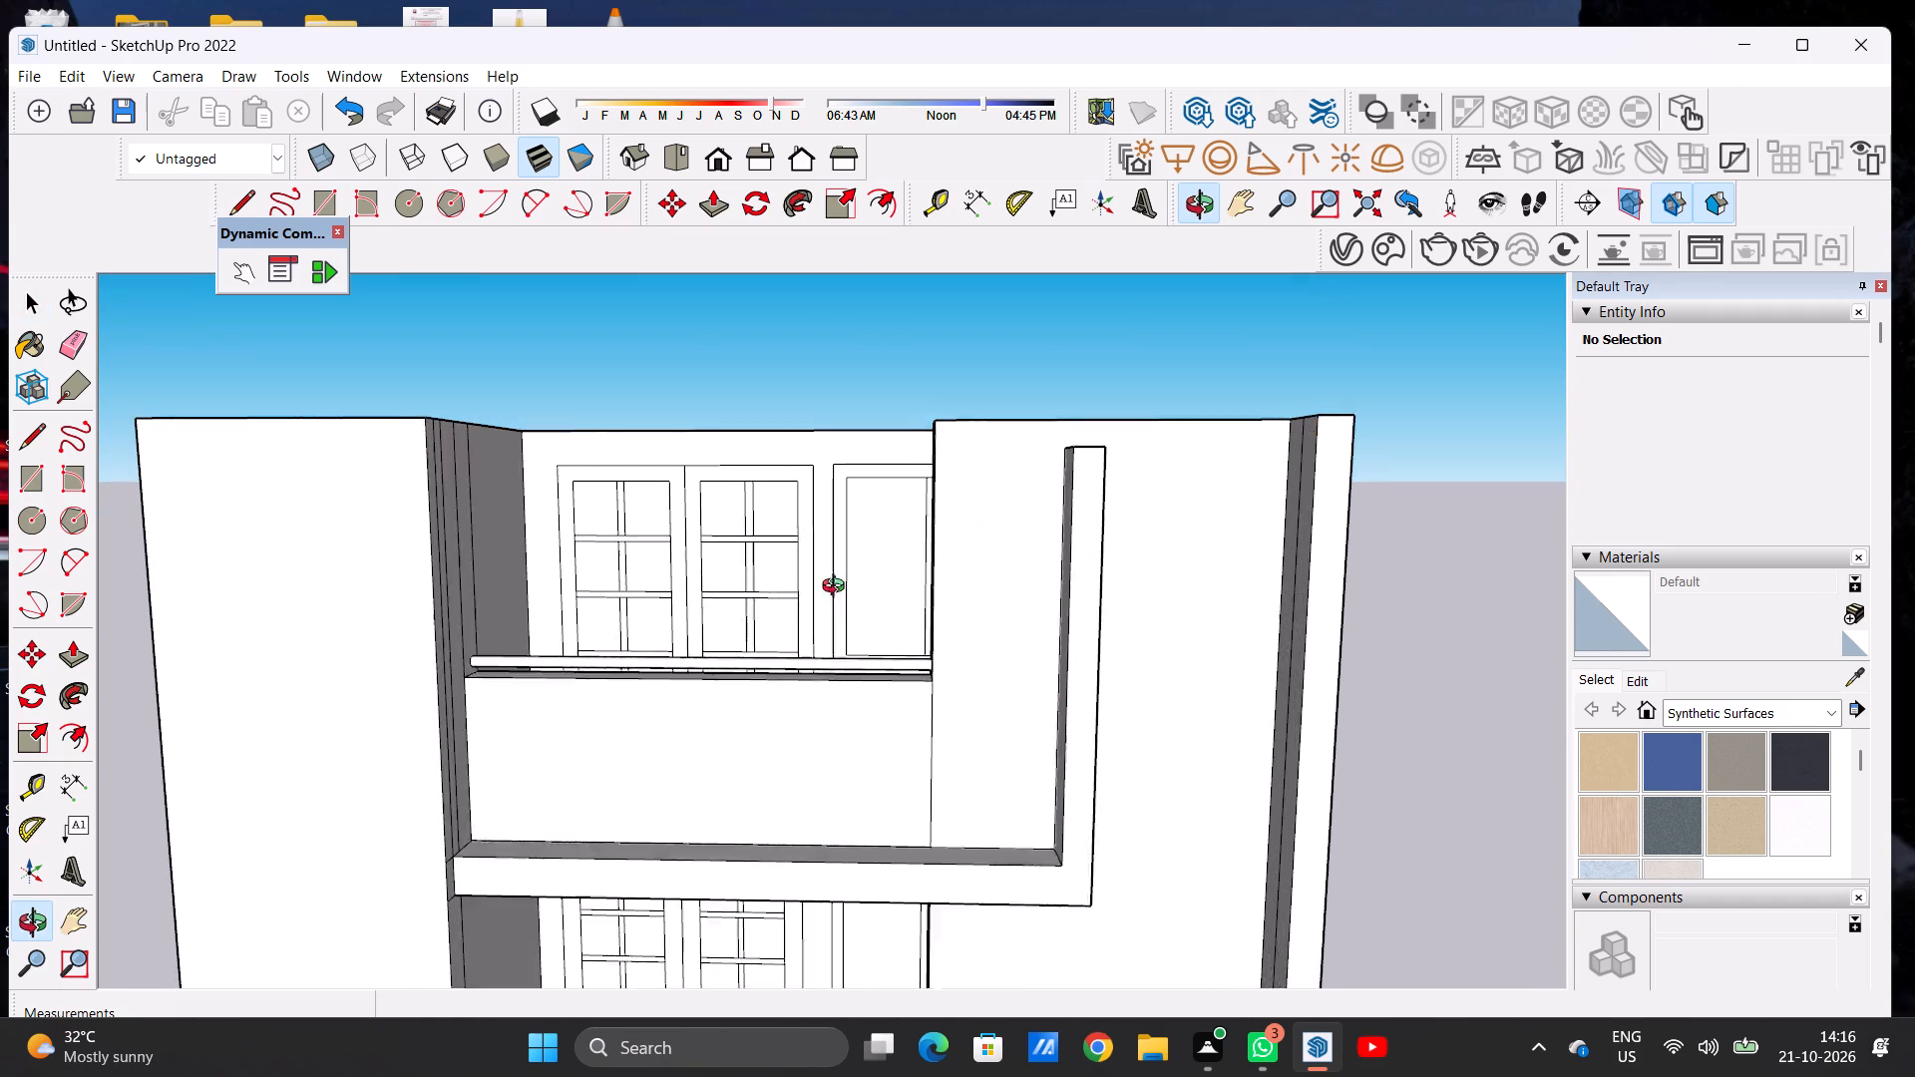
middle_click_drag(838, 588, 872, 588)
scroll(874, 658, "down", 3)
scroll(883, 674, "up", 1)
scroll(883, 676, "down", 2)
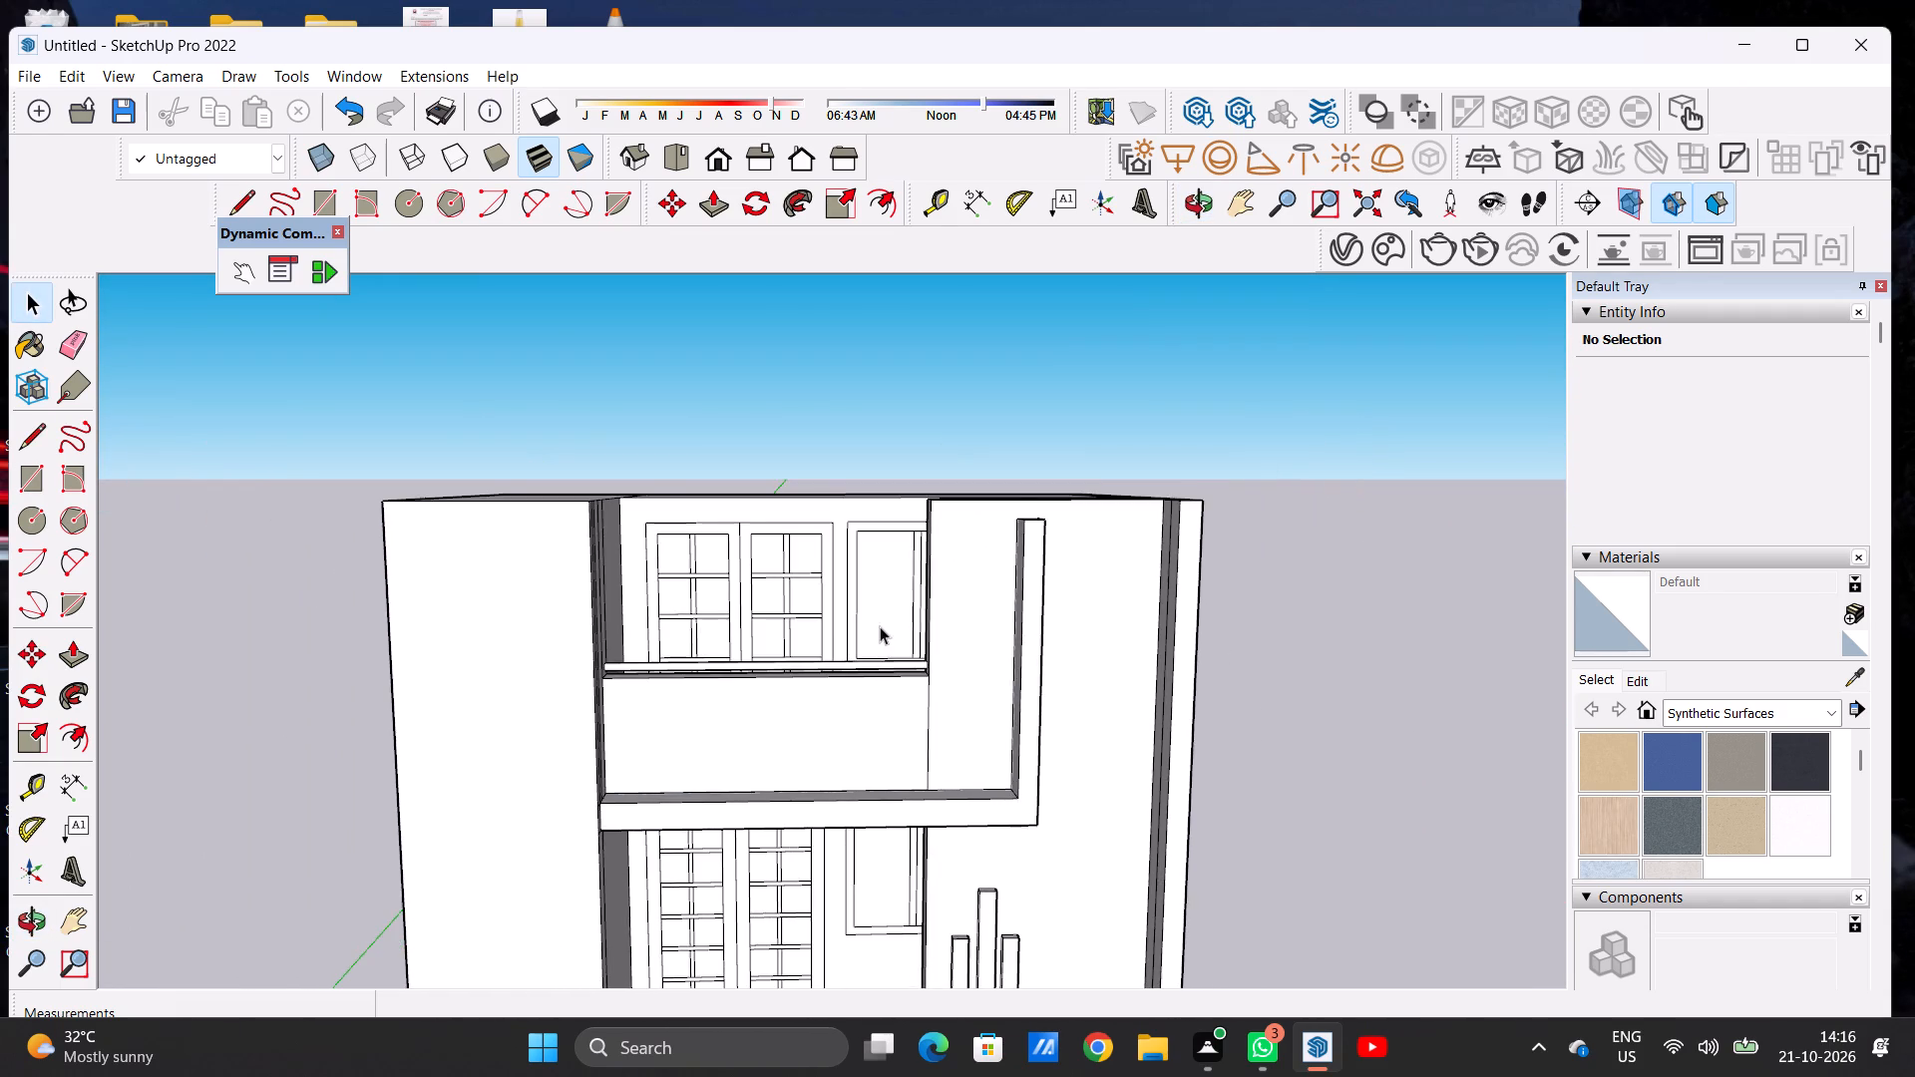
middle_click_drag(855, 629, 749, 755)
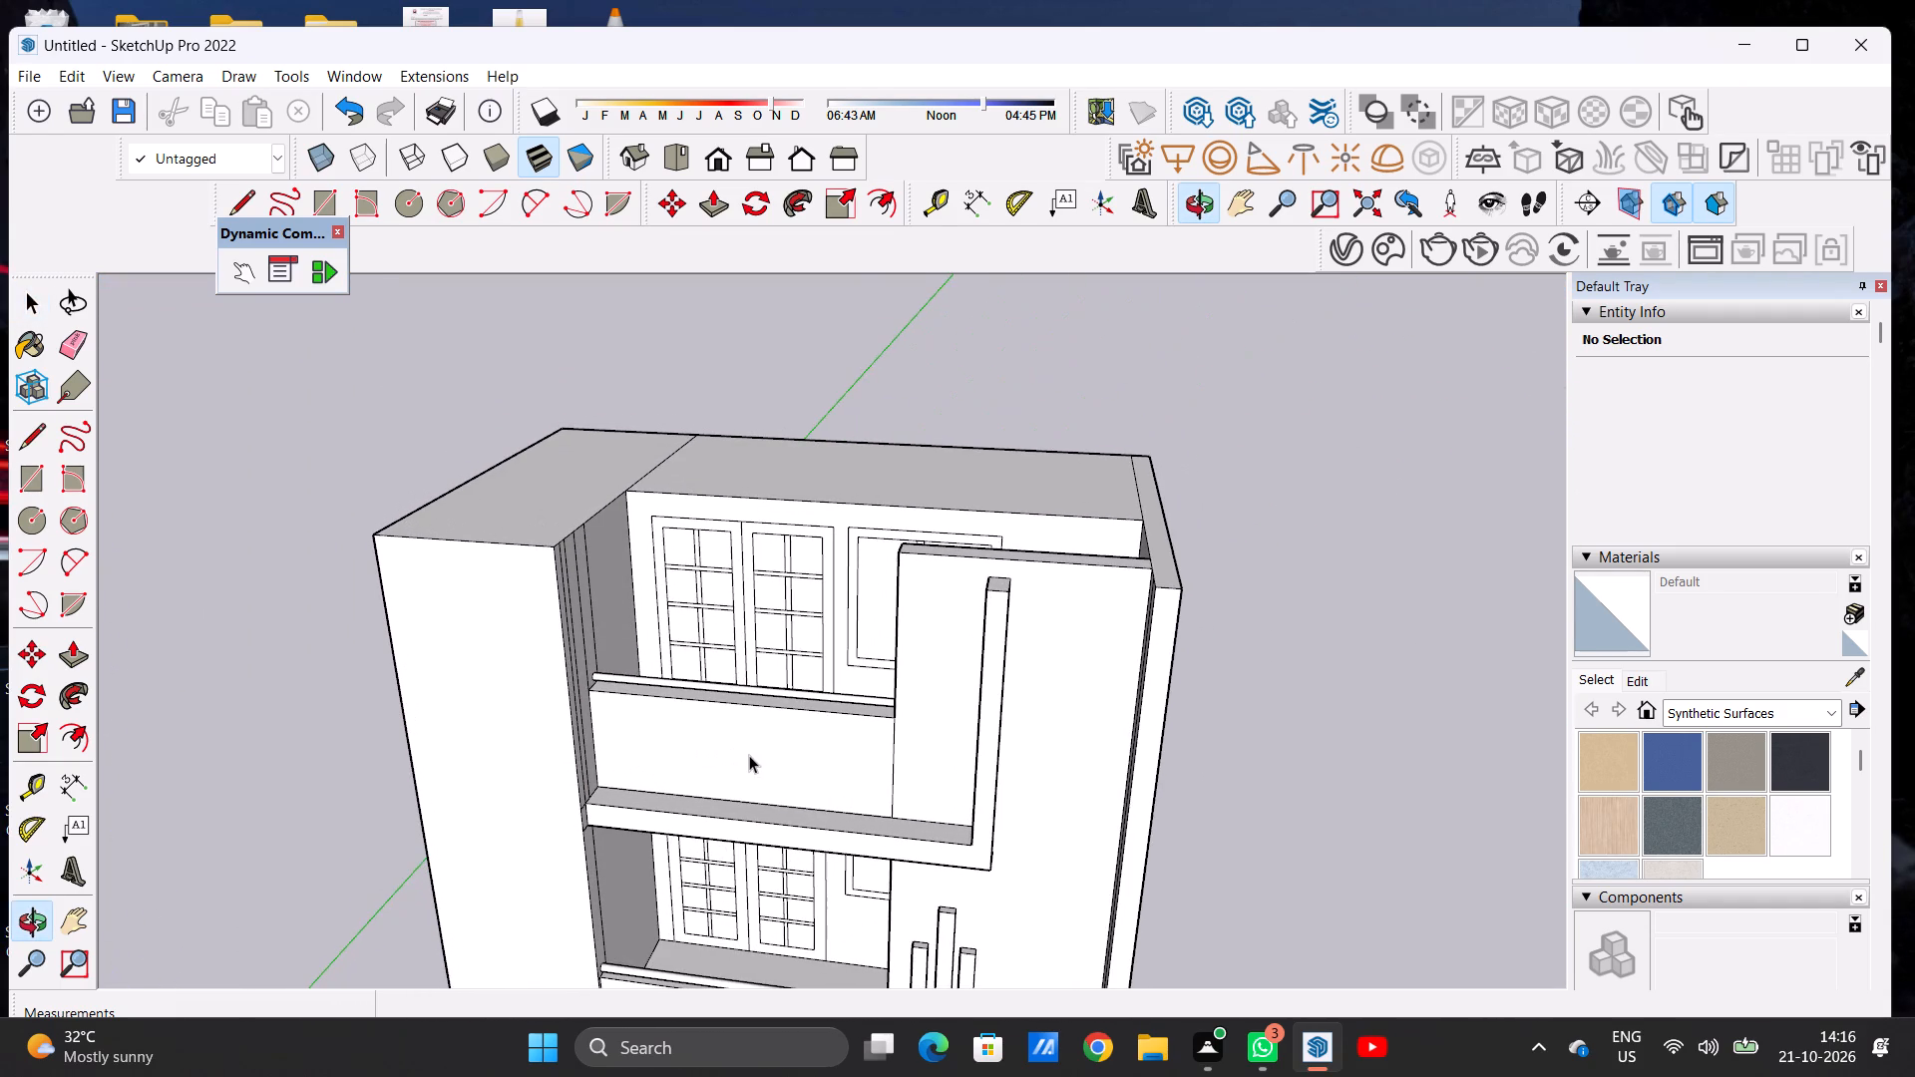
scroll(735, 682, "up", 4)
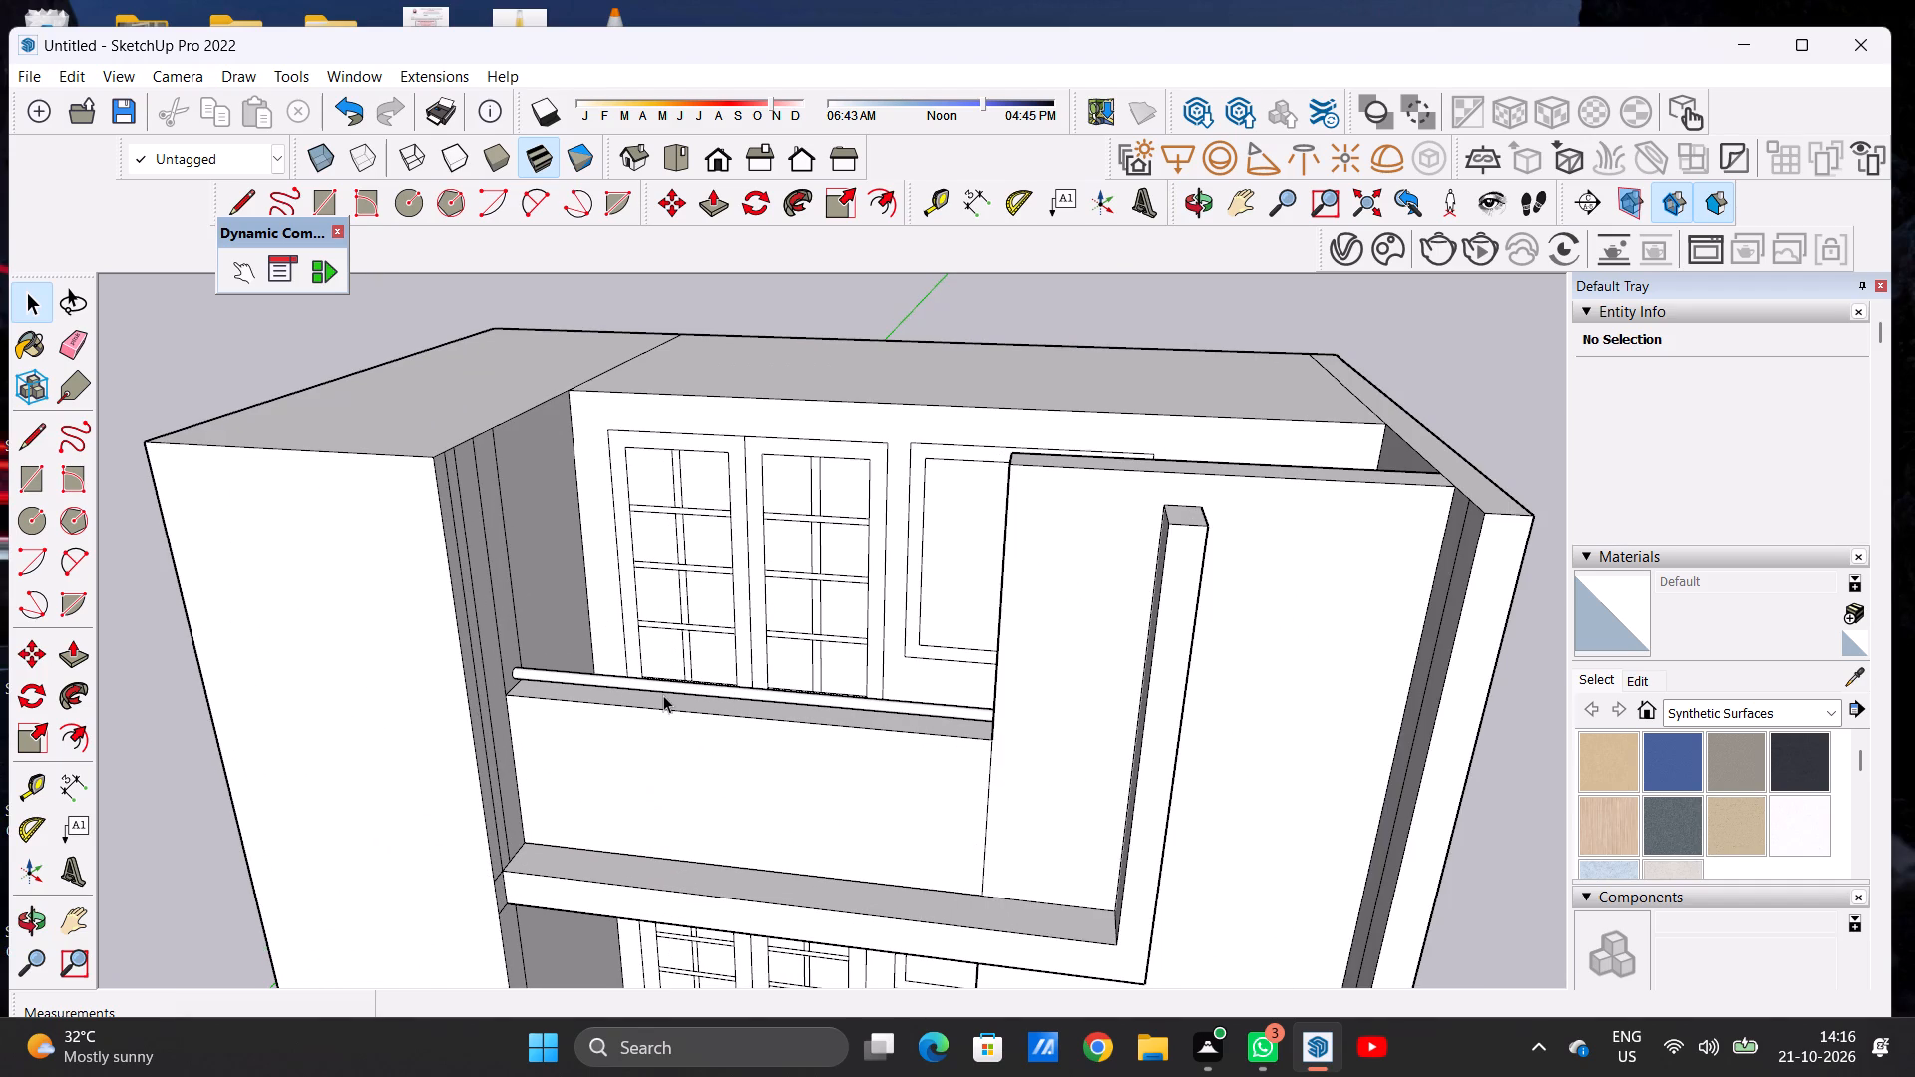
scroll(644, 603, "down", 5)
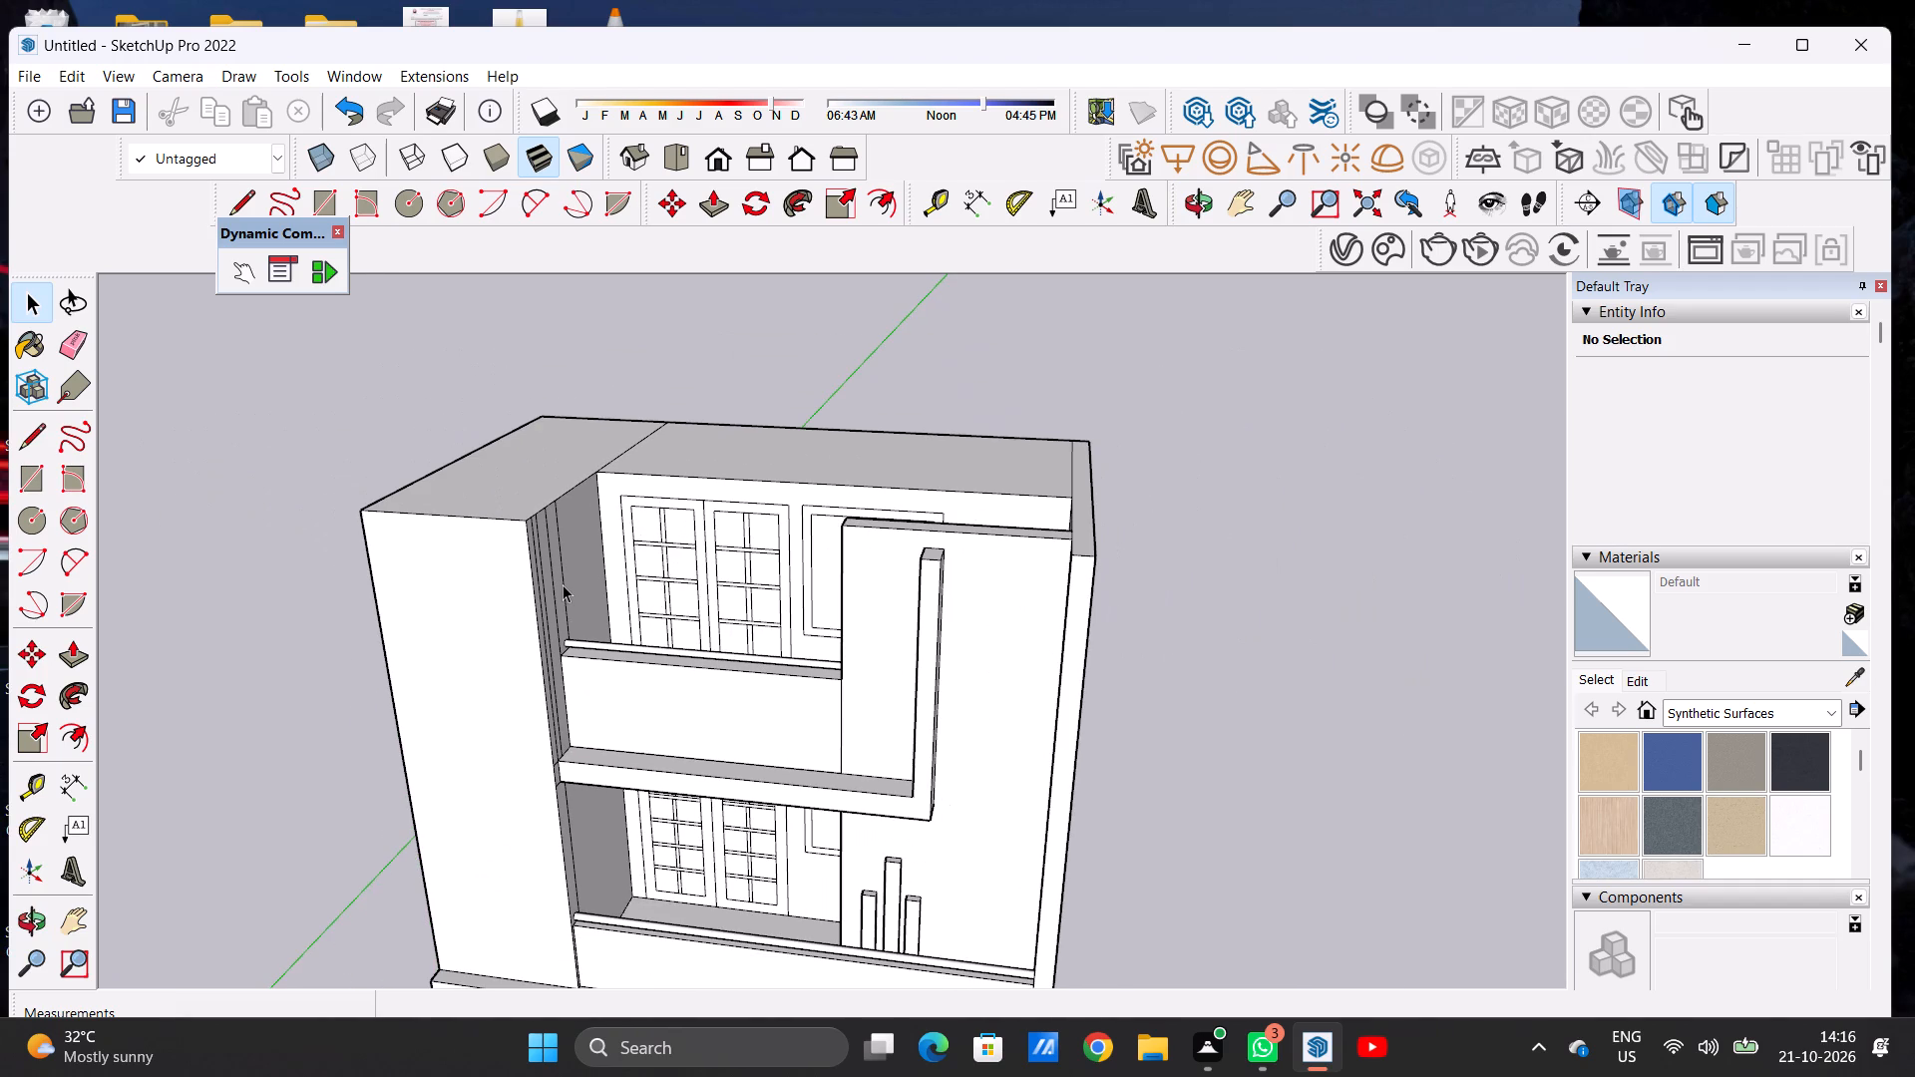
scroll(413, 591, "down", 5)
middle_click_drag(521, 624, 837, 599)
scroll(791, 599, "up", 14)
middle_click_drag(766, 597, 809, 582)
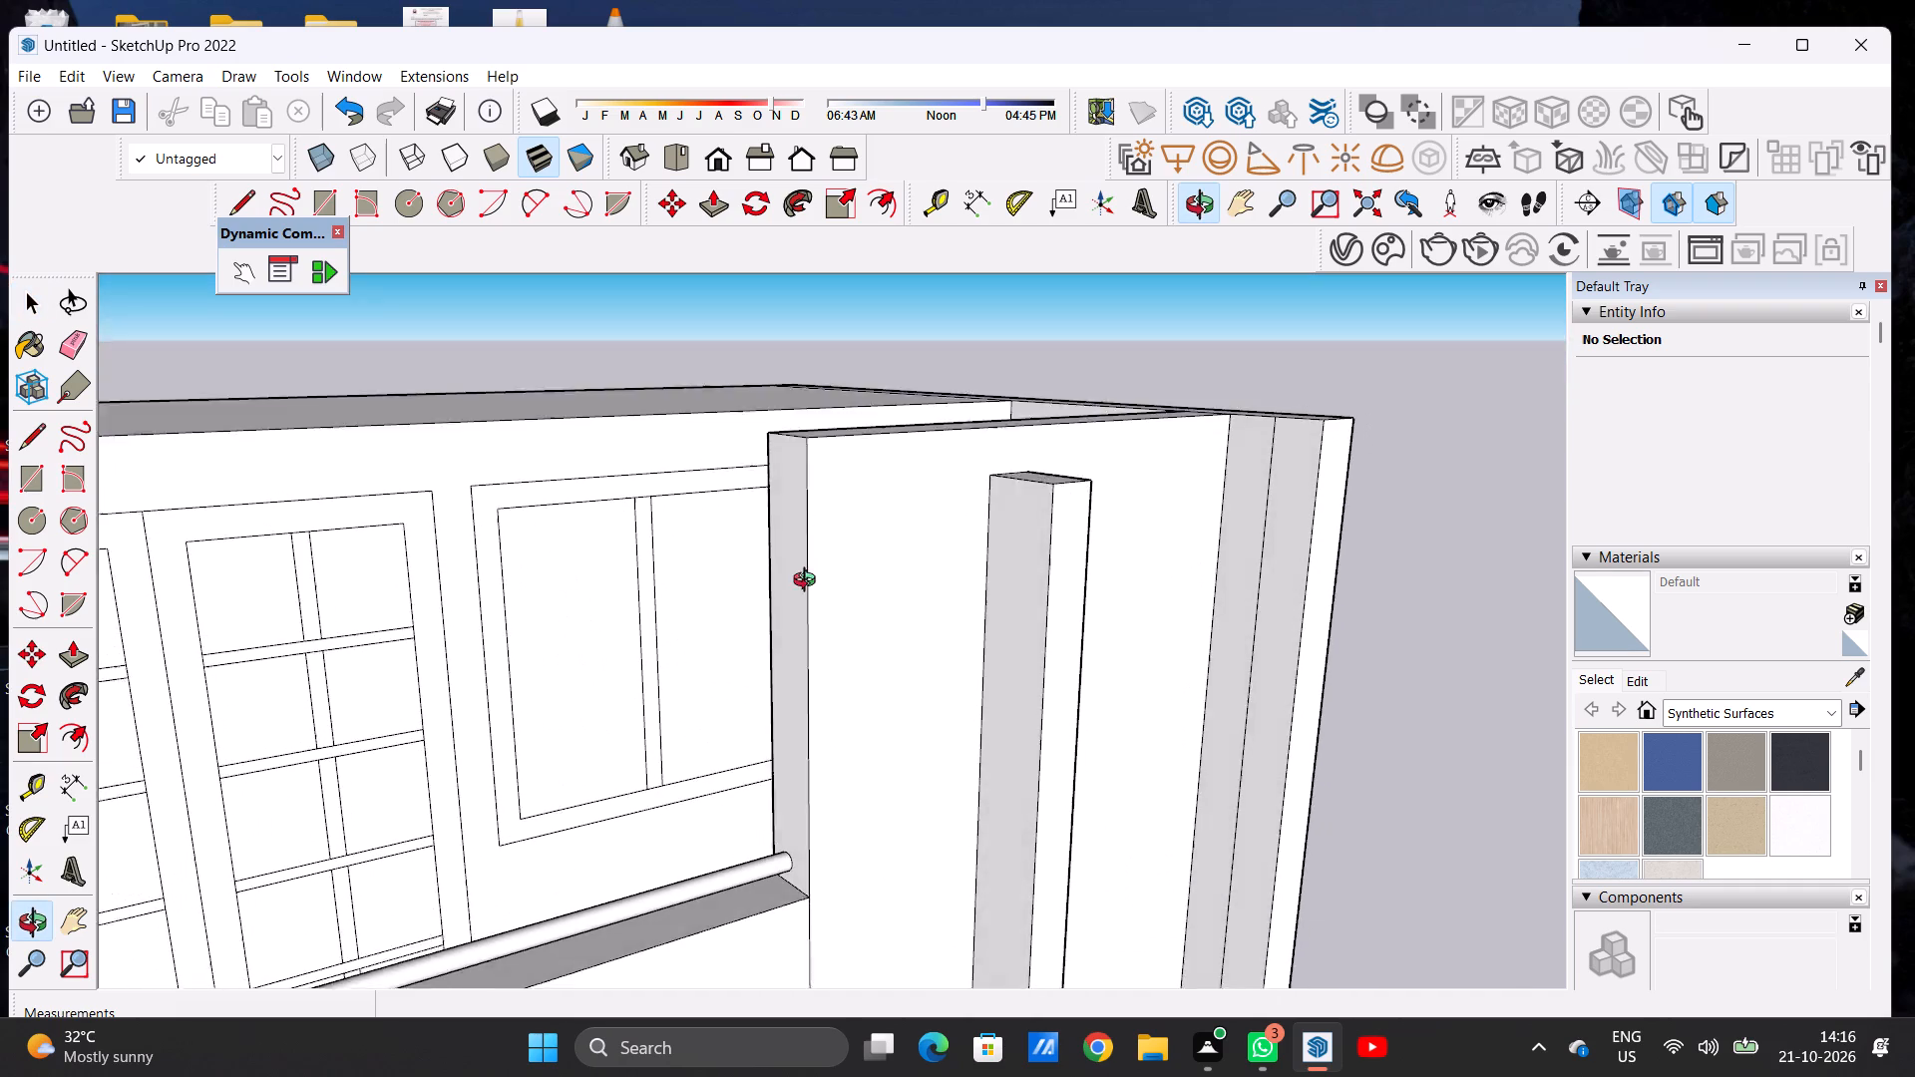
middle_click_drag(809, 582, 811, 612)
scroll(657, 529, "down", 6)
scroll(657, 528, "up", 2)
scroll(657, 528, "down", 10)
scroll(733, 515, "up", 1)
scroll(733, 515, "down", 2)
middle_click_drag(737, 523, 396, 533)
scroll(762, 478, "up", 4)
scroll(754, 478, "down", 1)
scroll(750, 478, "up", 5)
scroll(581, 590, "down", 7)
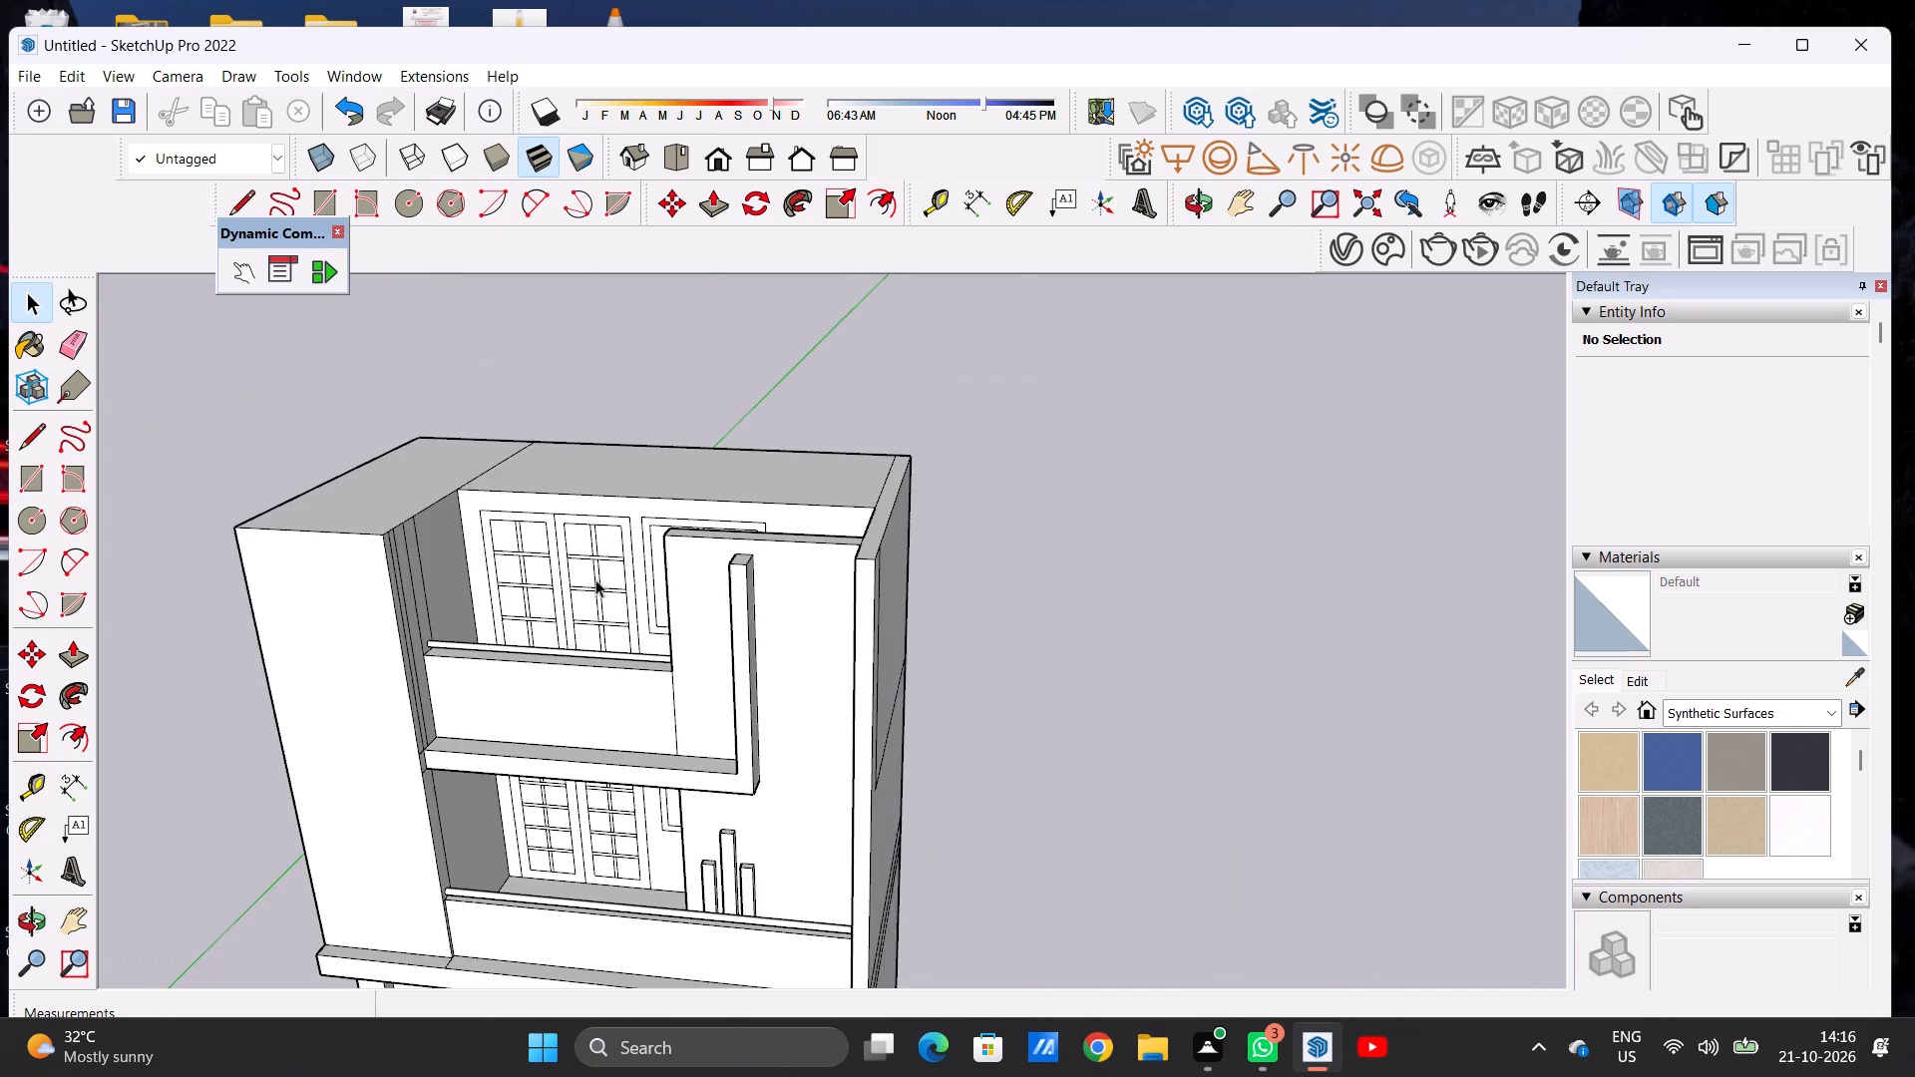
scroll(595, 579, "down", 4)
middle_click_drag(494, 566, 983, 508)
scroll(937, 544, "up", 4)
scroll(878, 573, "down", 1)
scroll(873, 576, "up", 1)
scroll(757, 559, "up", 3)
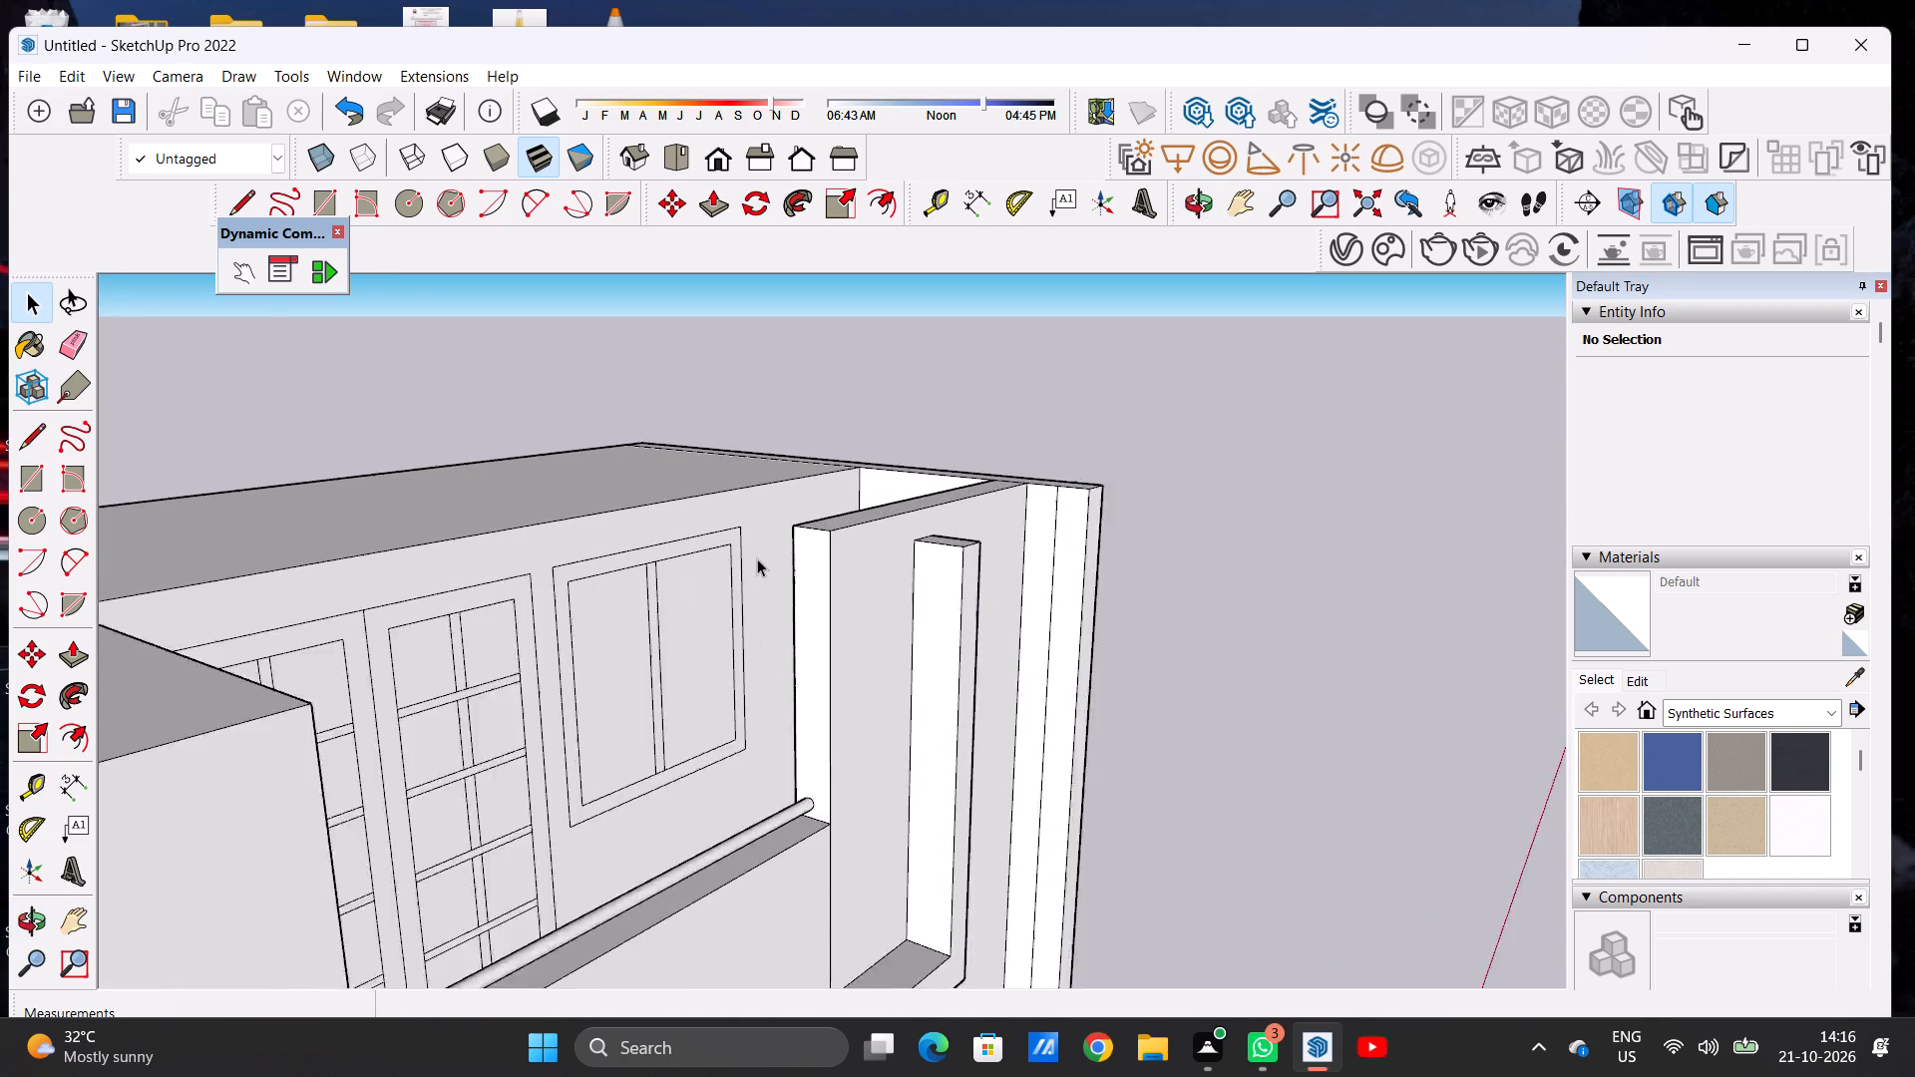
scroll(757, 558, "up", 9)
scroll(874, 574, "down", 8)
scroll(873, 581, "up", 2)
scroll(873, 581, "down", 5)
scroll(848, 610, "up", 1)
scroll(848, 610, "down", 8)
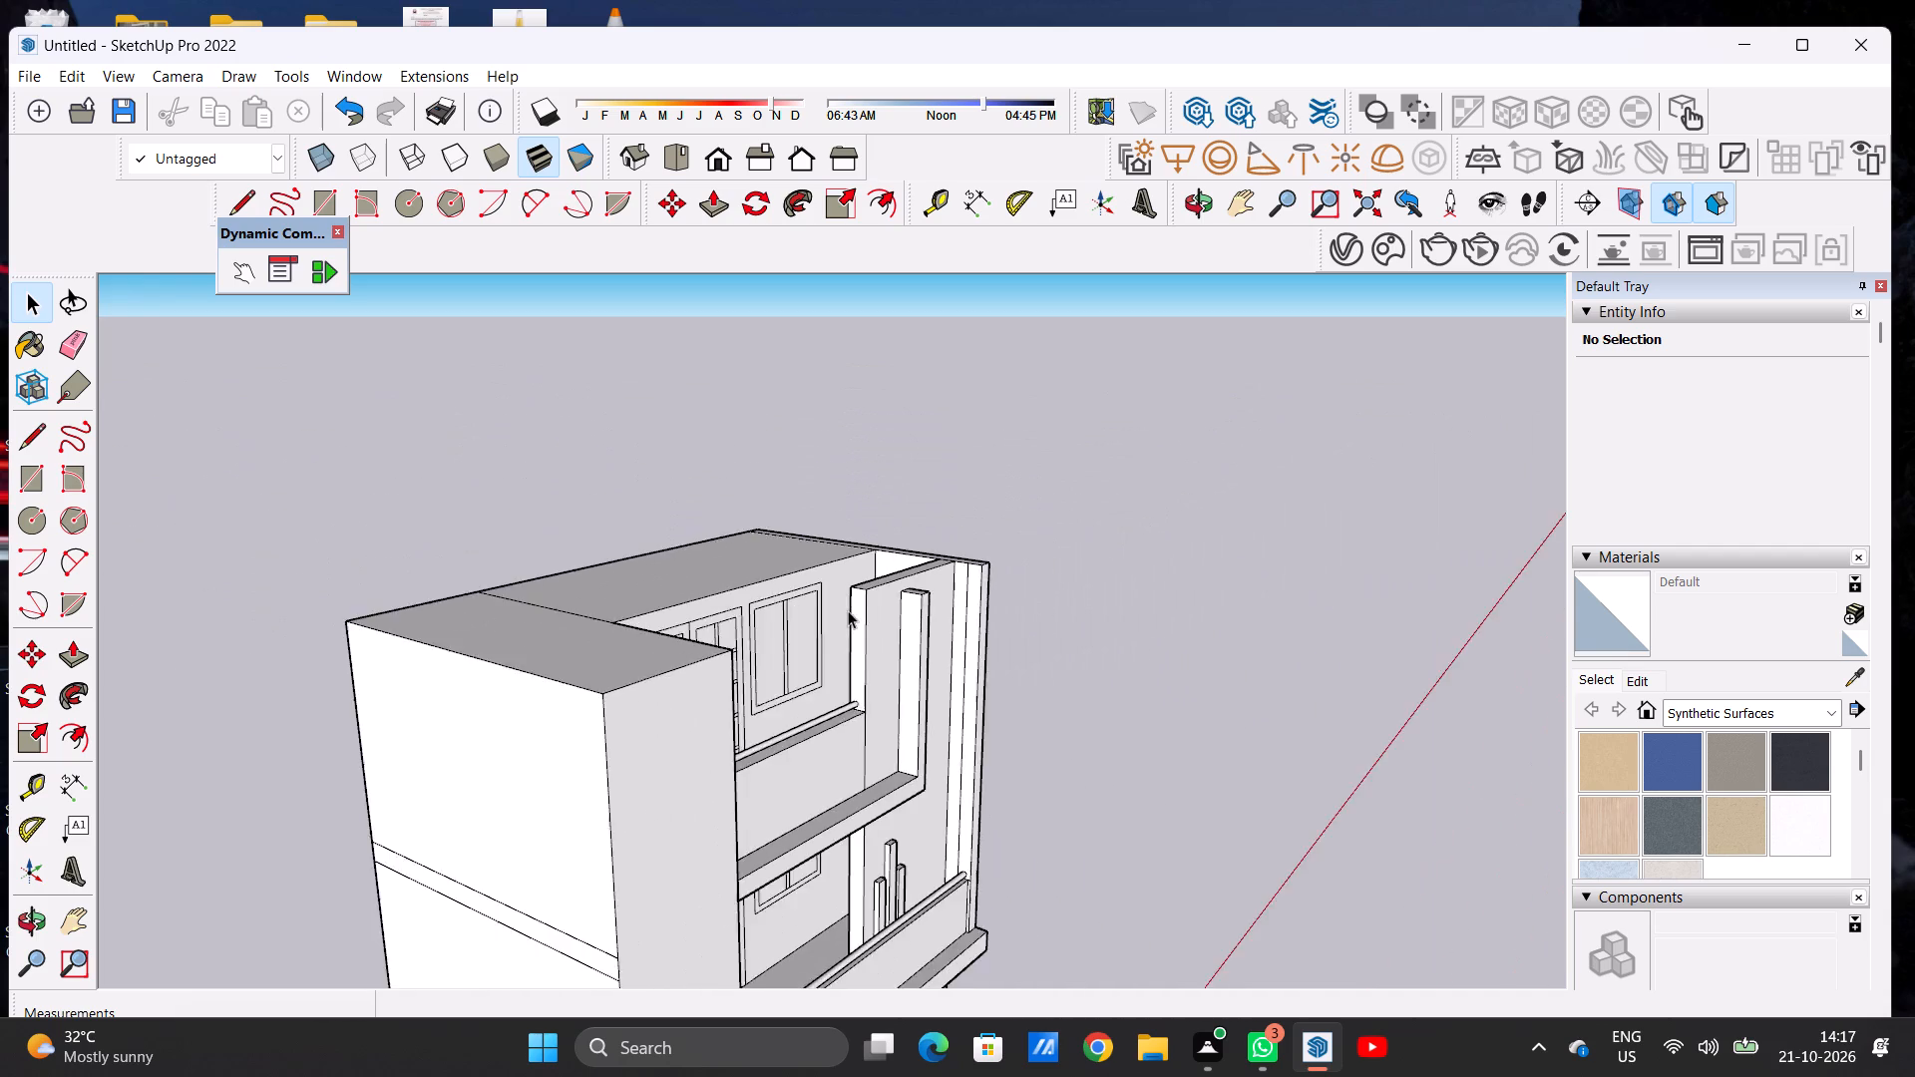
scroll(848, 610, "down", 6)
middle_click_drag(900, 648, 211, 644)
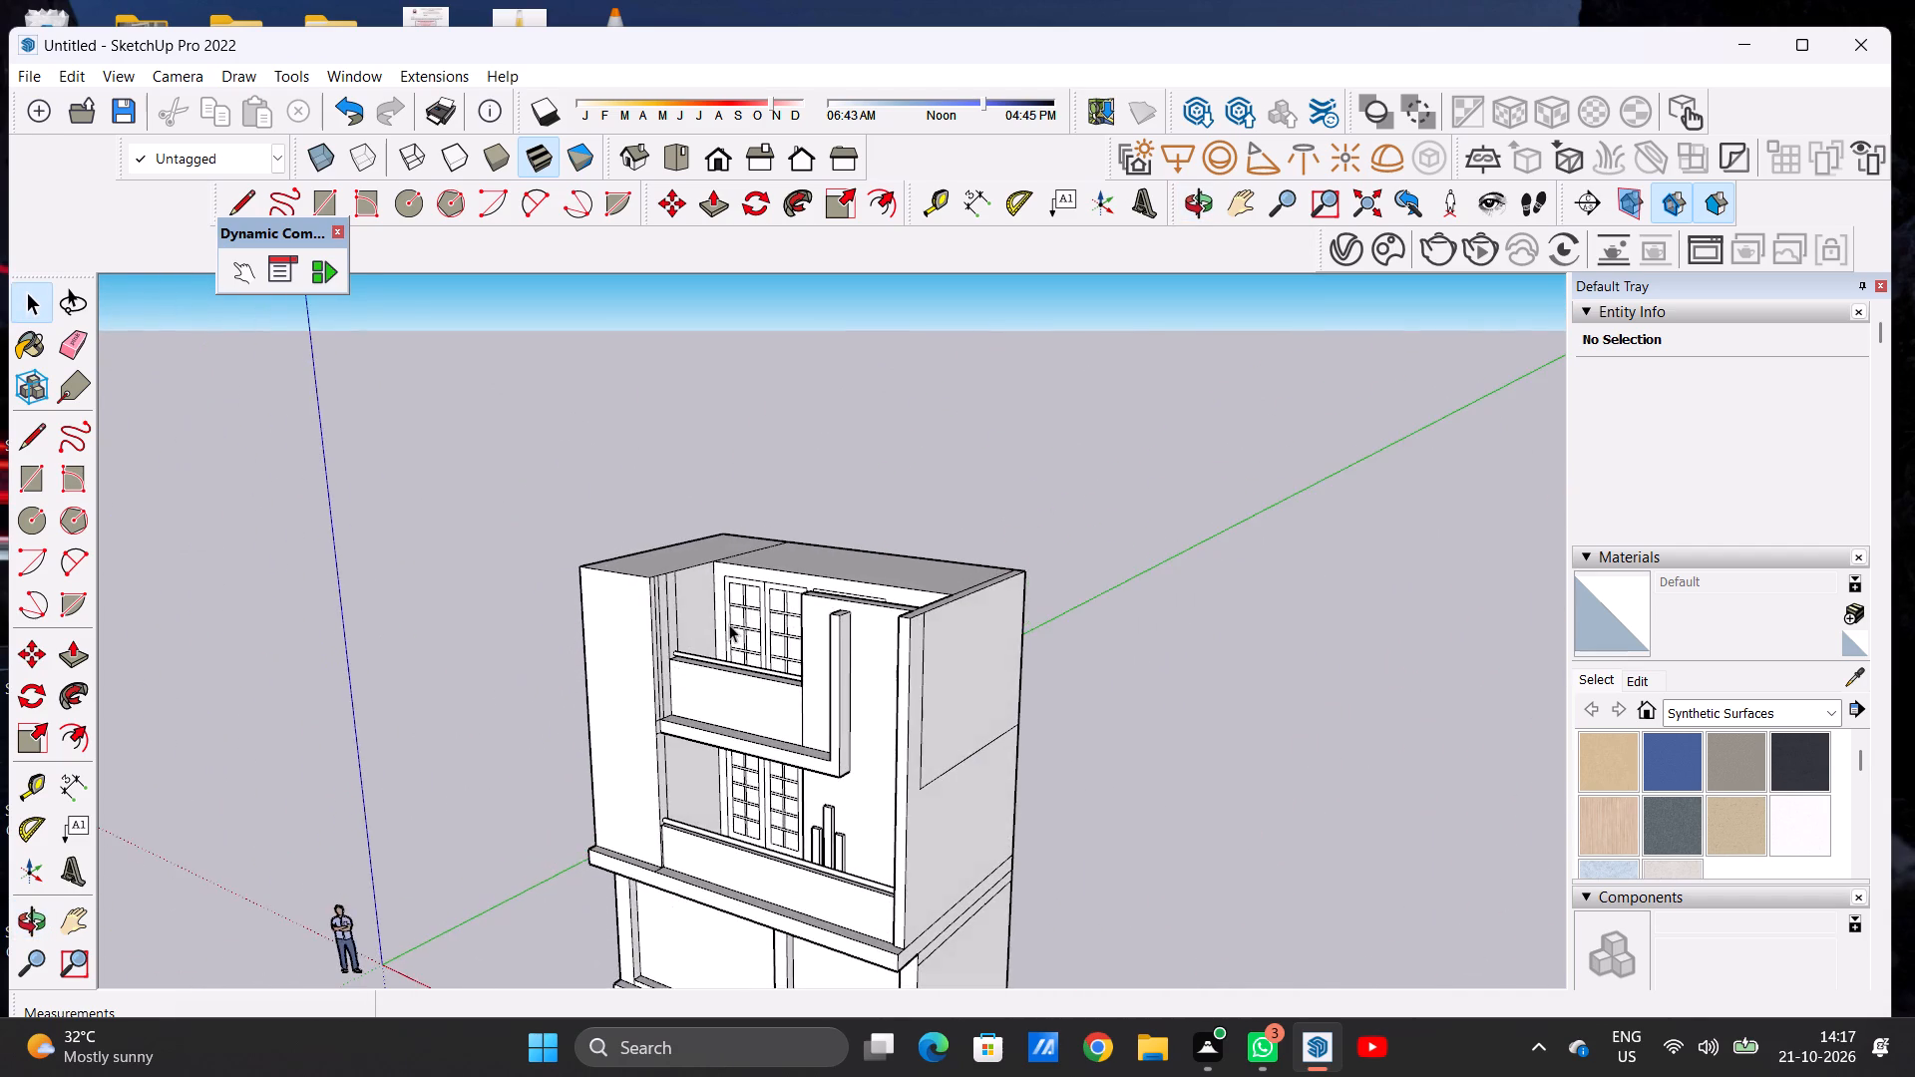
scroll(729, 624, "up", 7)
middle_click_drag(557, 628, 764, 687)
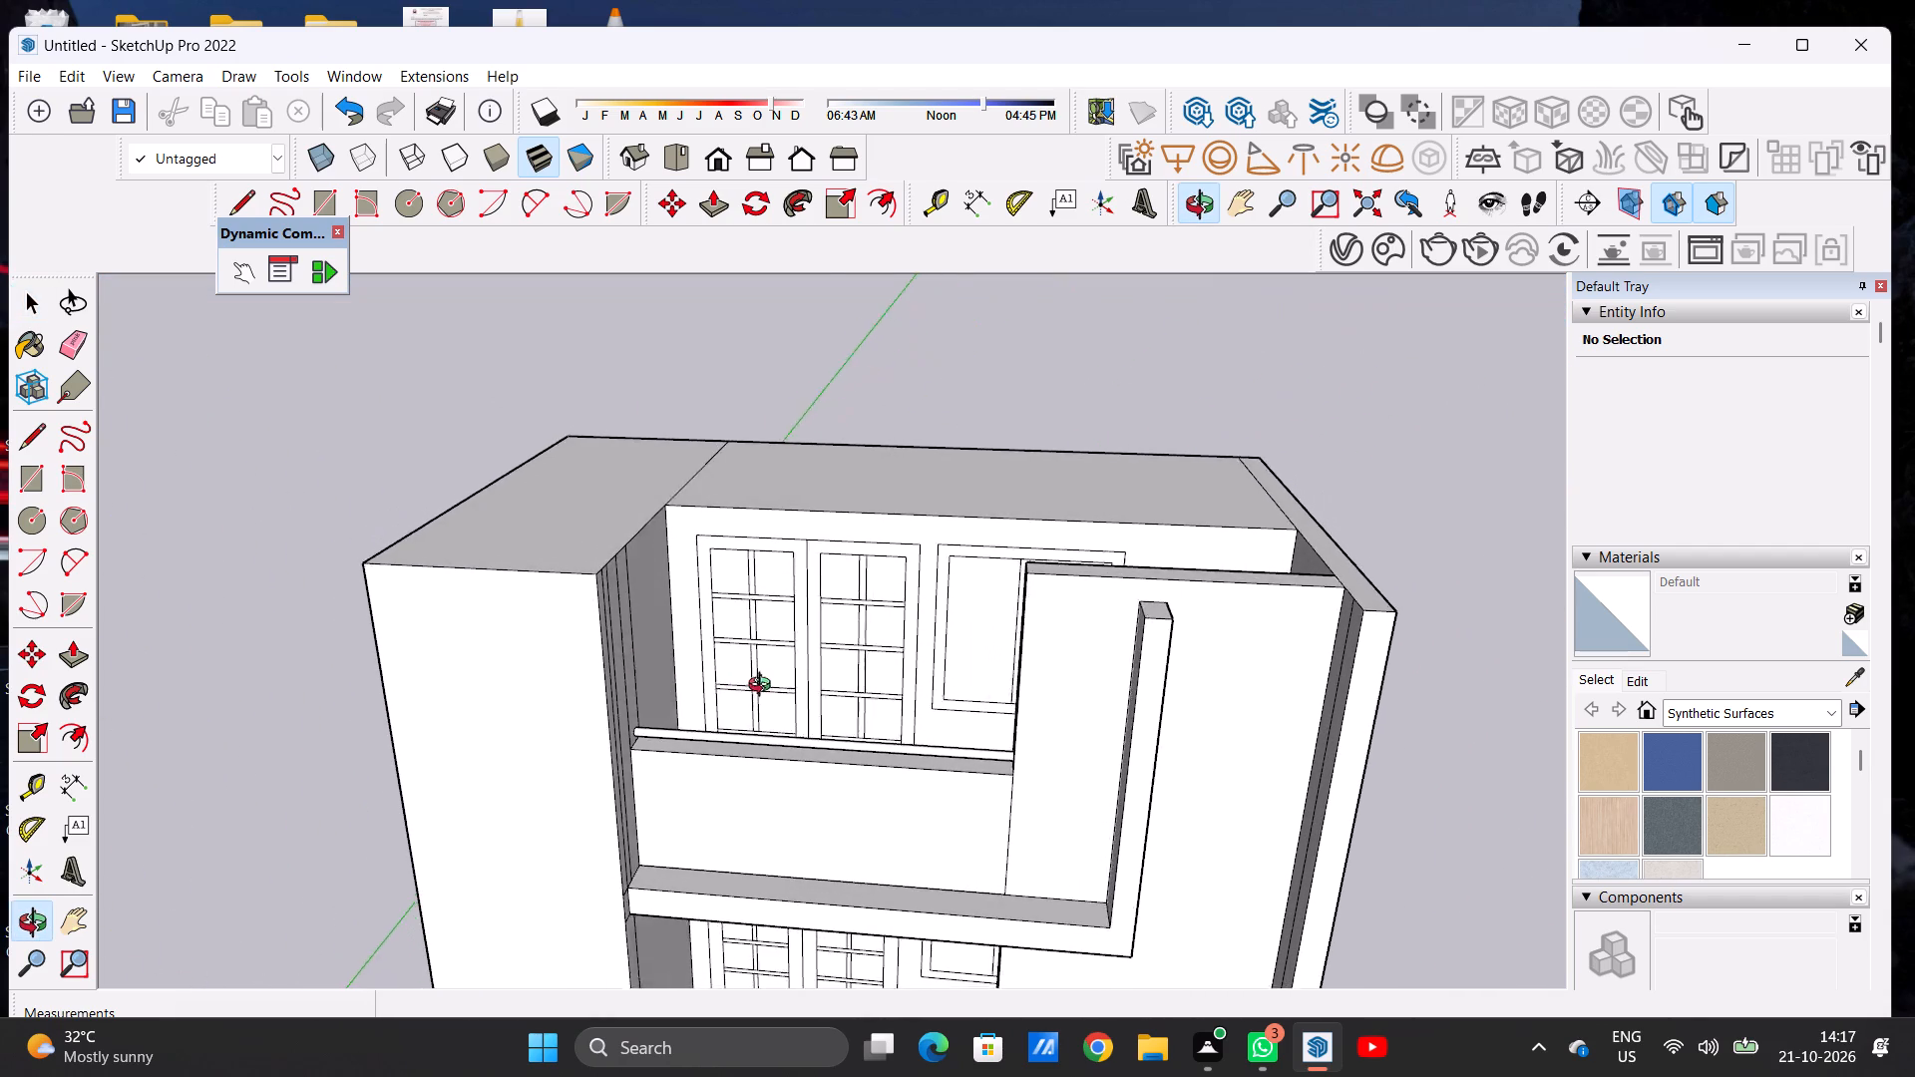
middle_click_drag(764, 687, 792, 693)
middle_click_drag(858, 676, 911, 665)
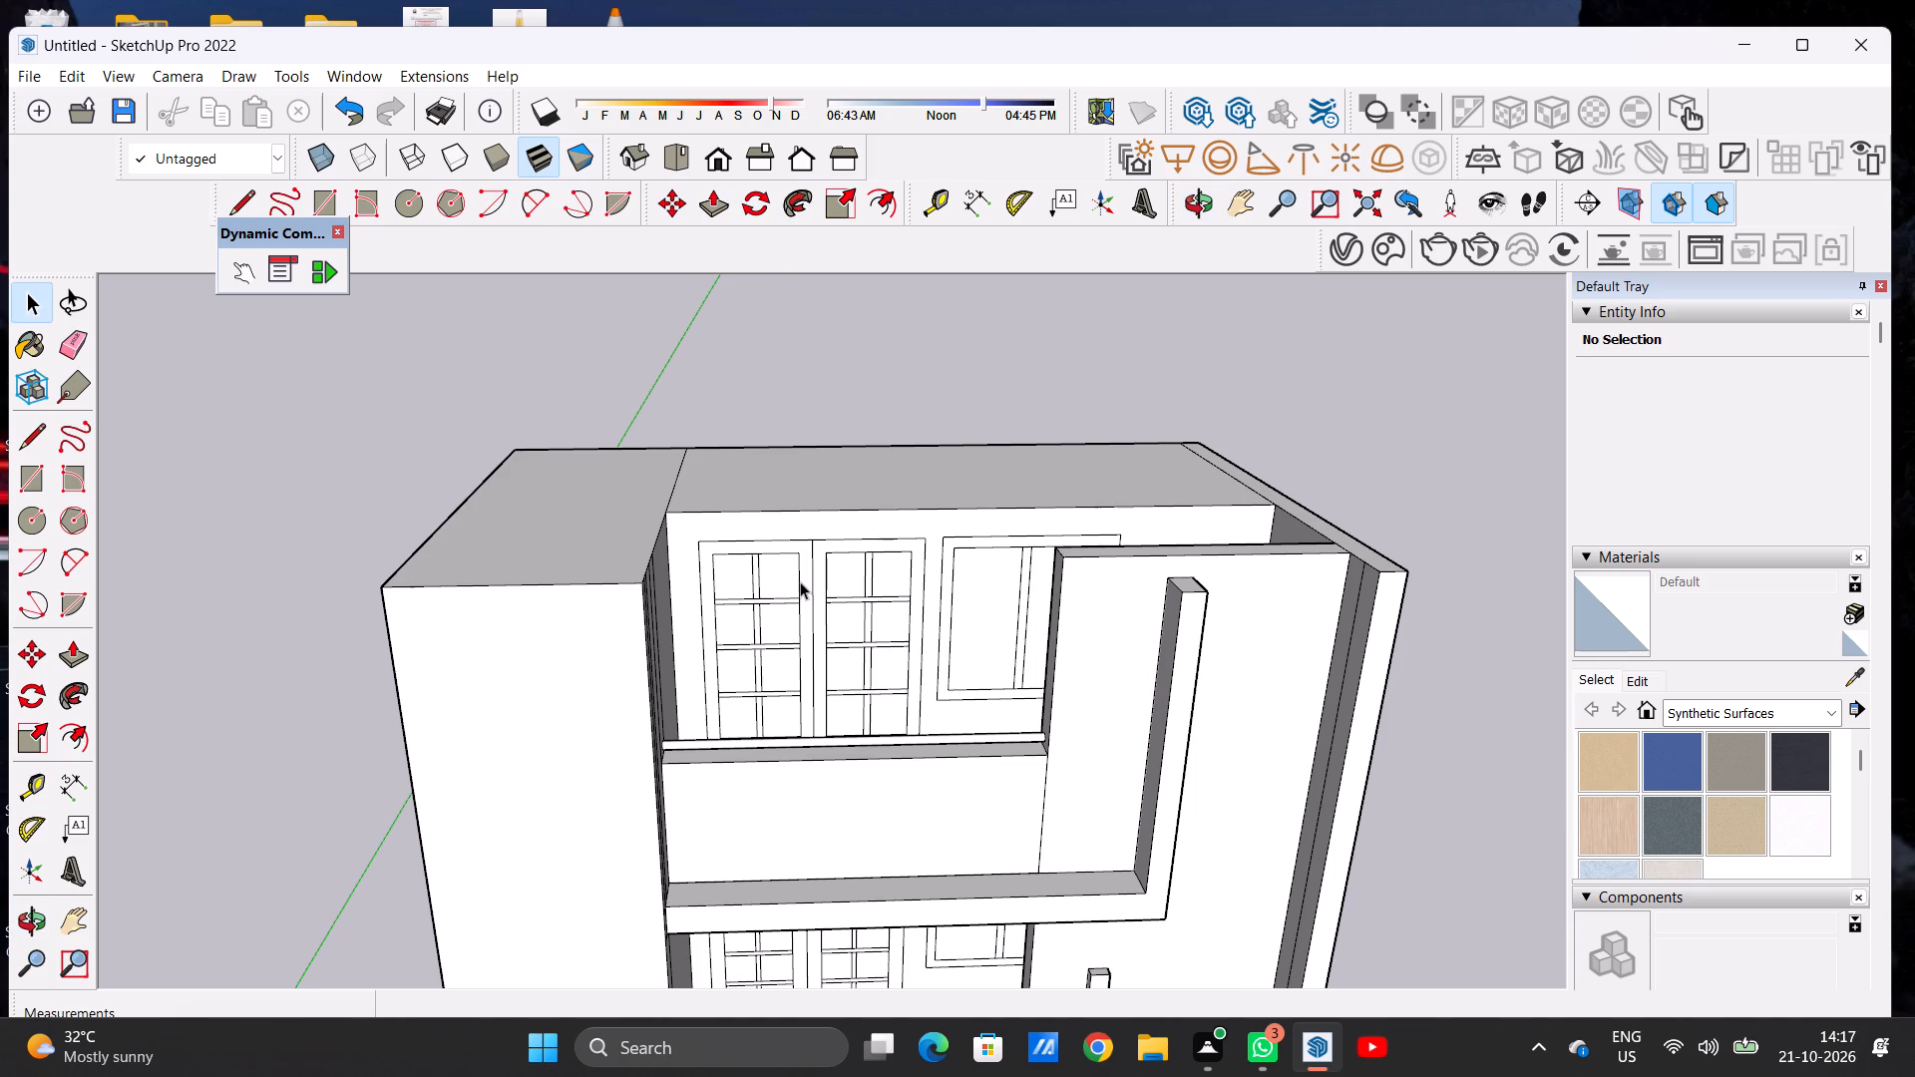
scroll(800, 581, "down", 2)
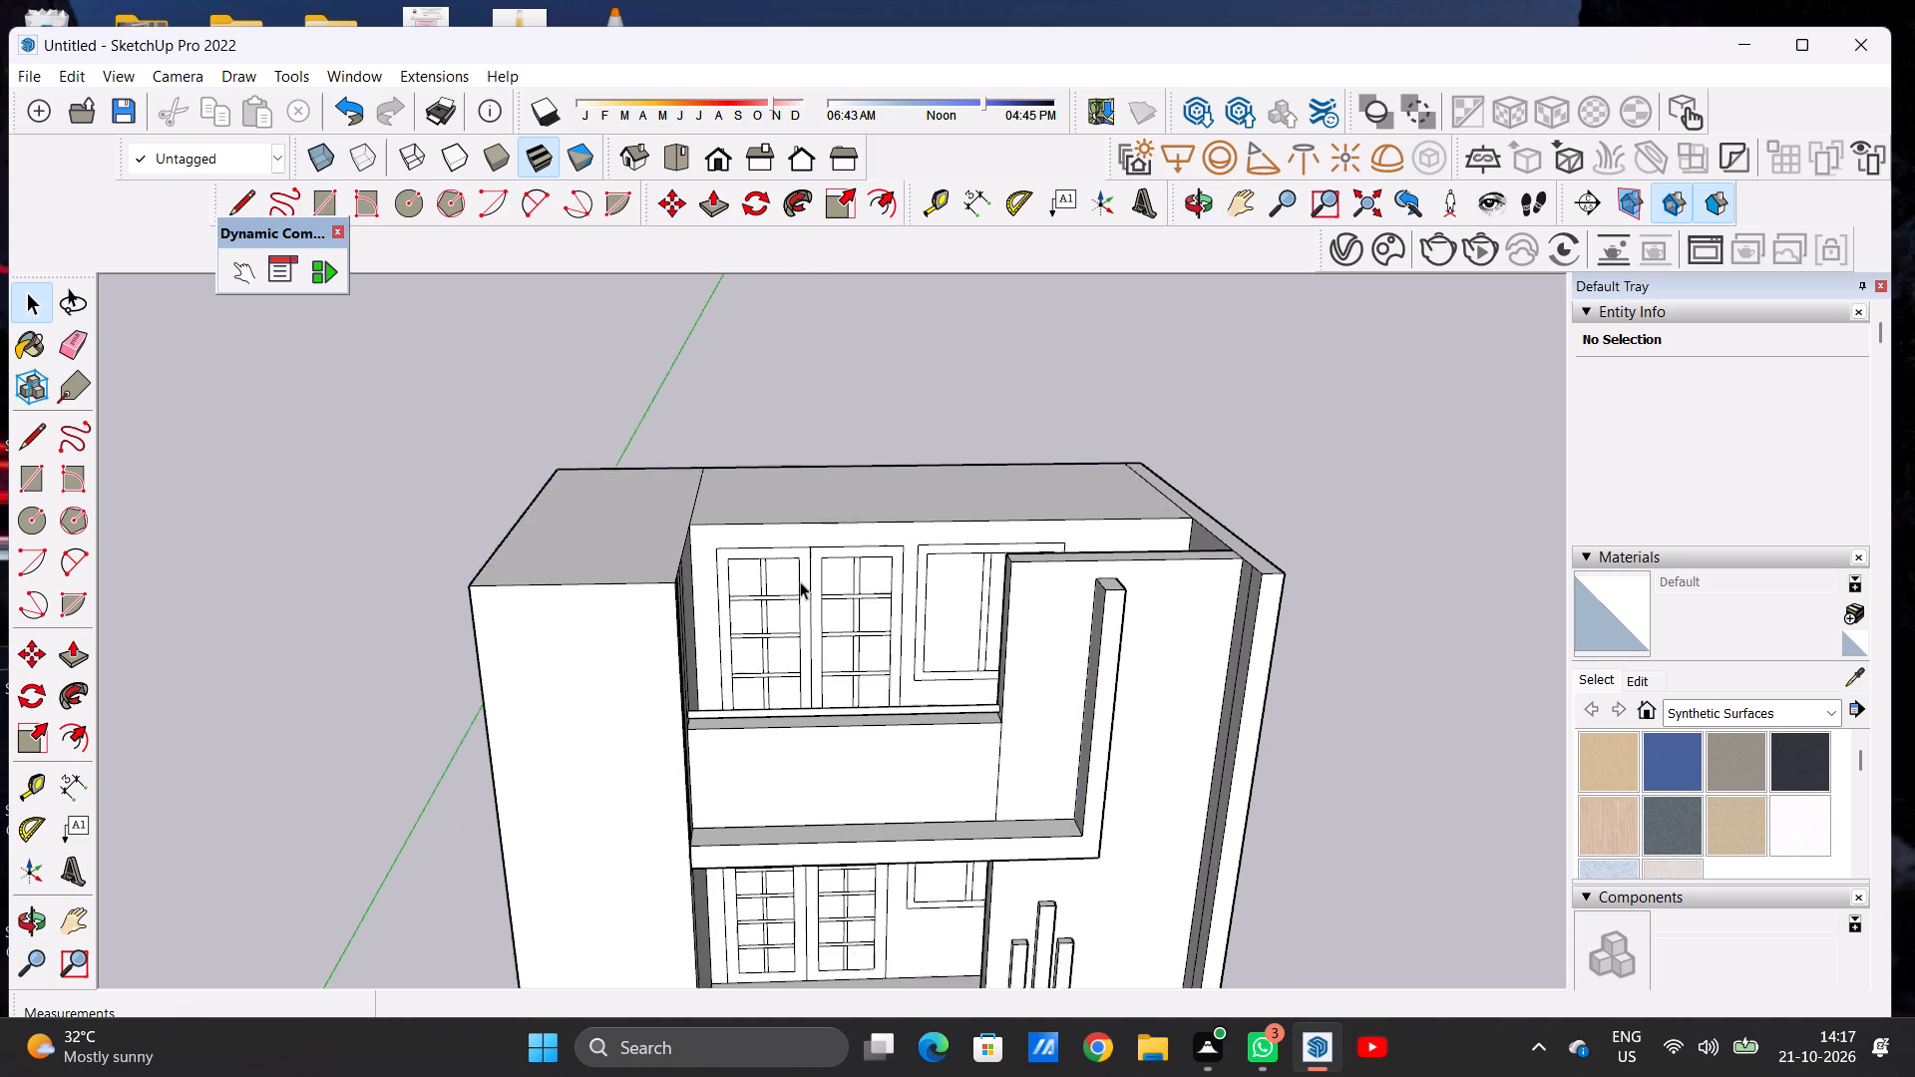
scroll(800, 581, "down", 1)
Push/Pull the roof face above the windowed rear wall up about 8 13/16" to form a raised roof slab.
middle_click_drag(722, 569, 360, 705)
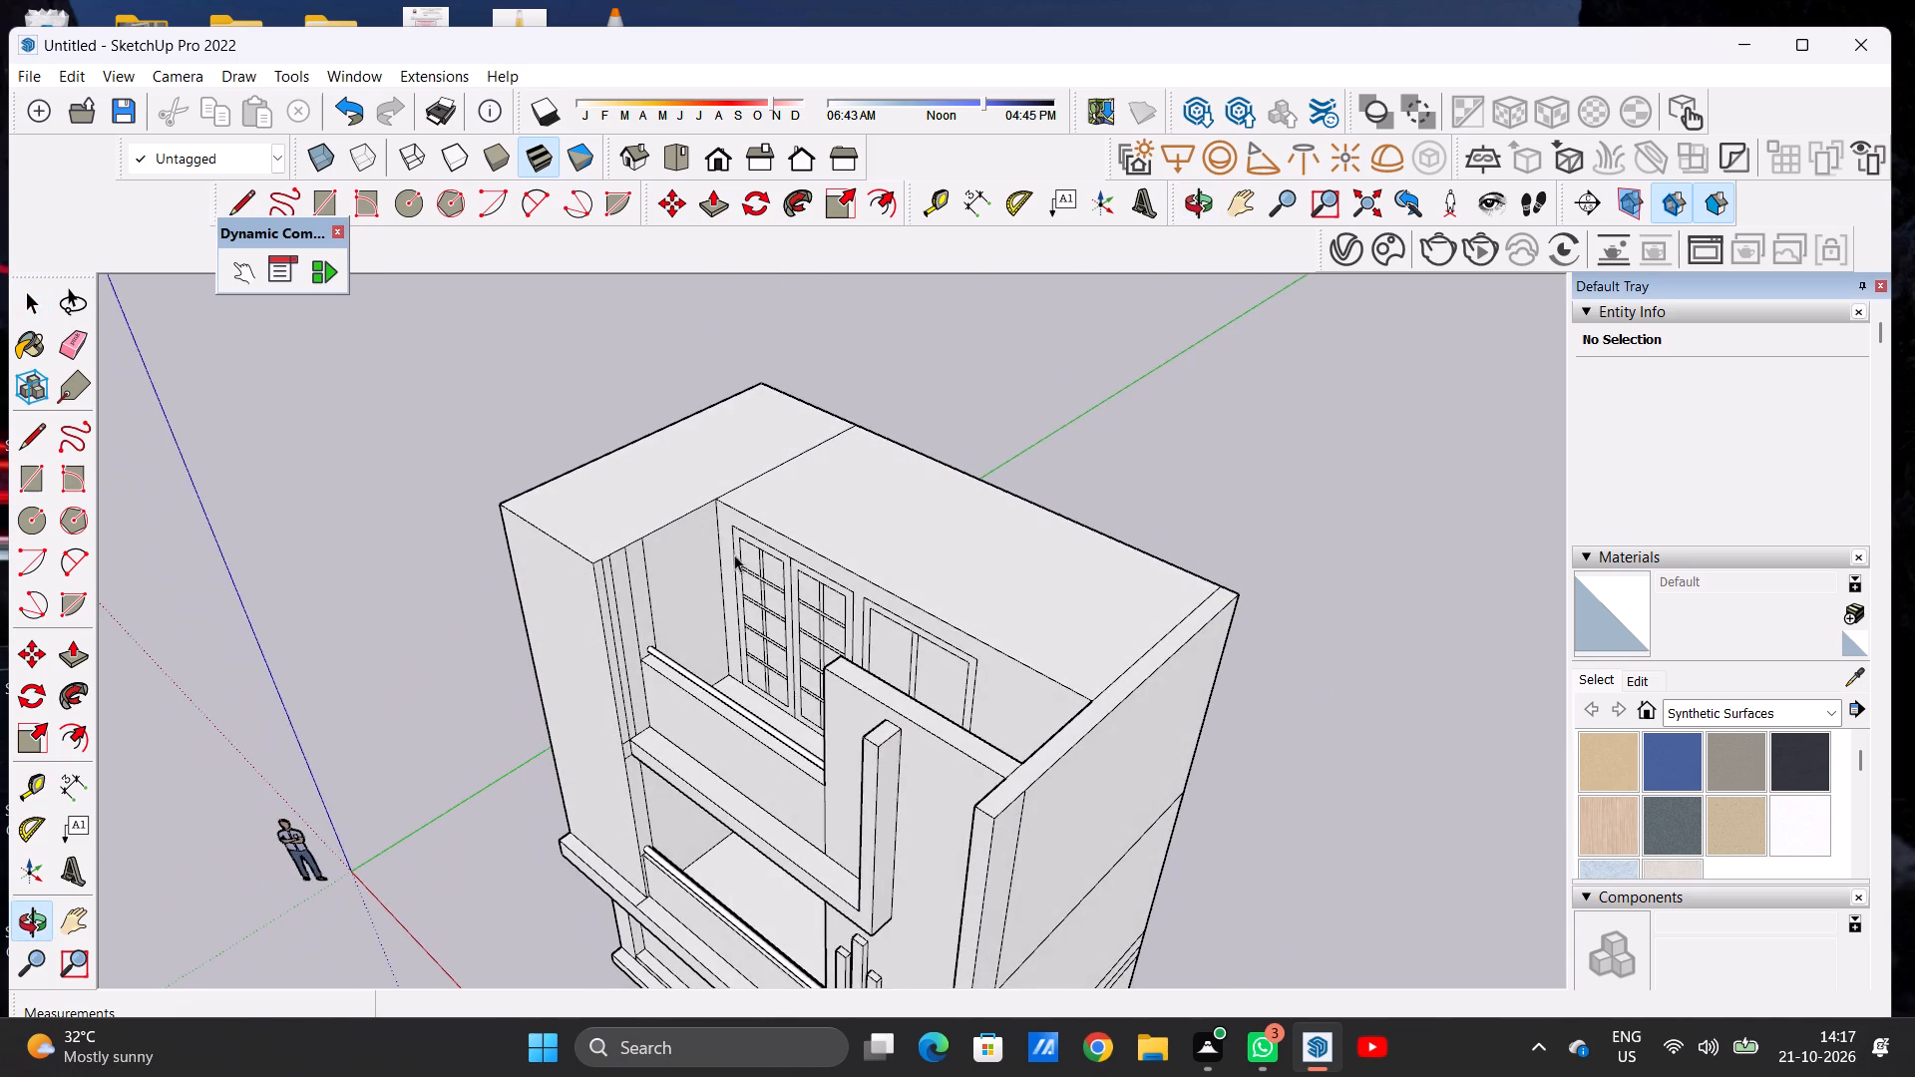
scroll(898, 569, "up", 5)
middle_click_drag(968, 681, 956, 587)
scroll(1061, 583, "up", 2)
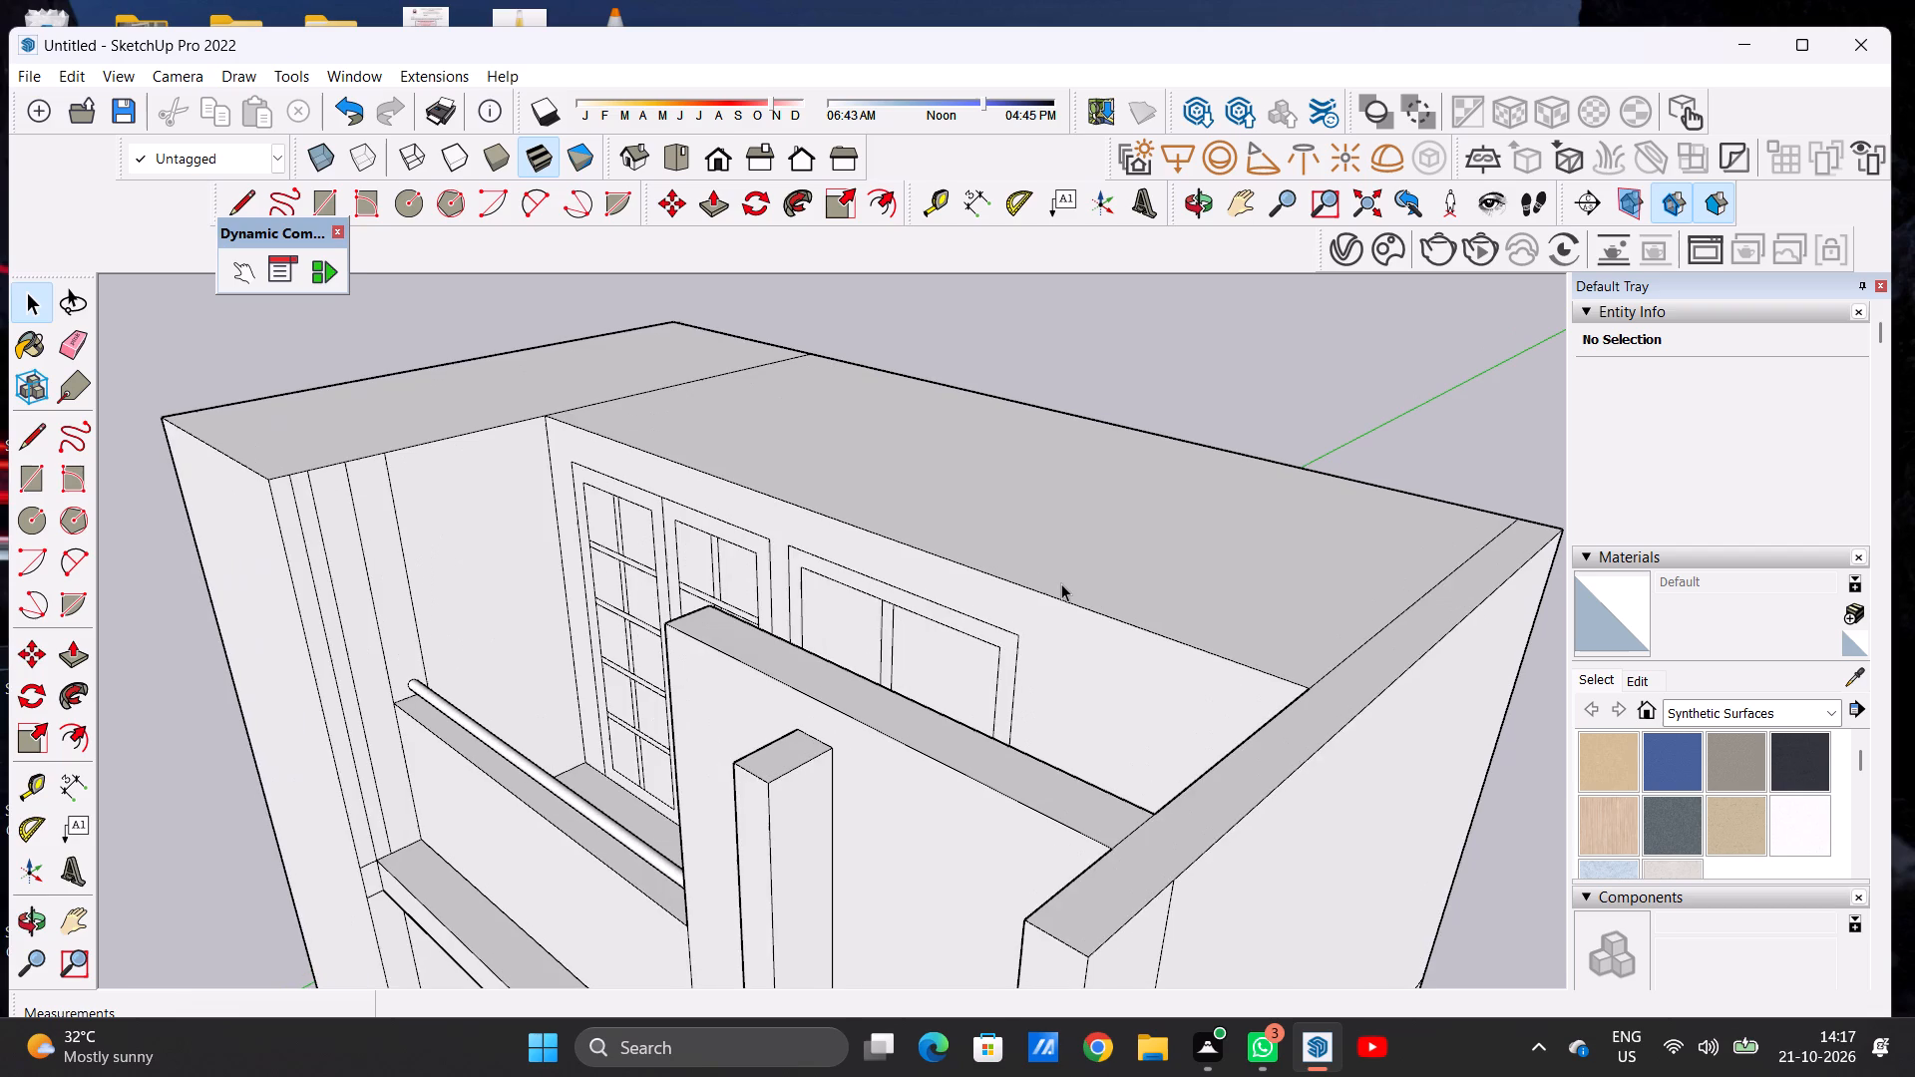
key("p")
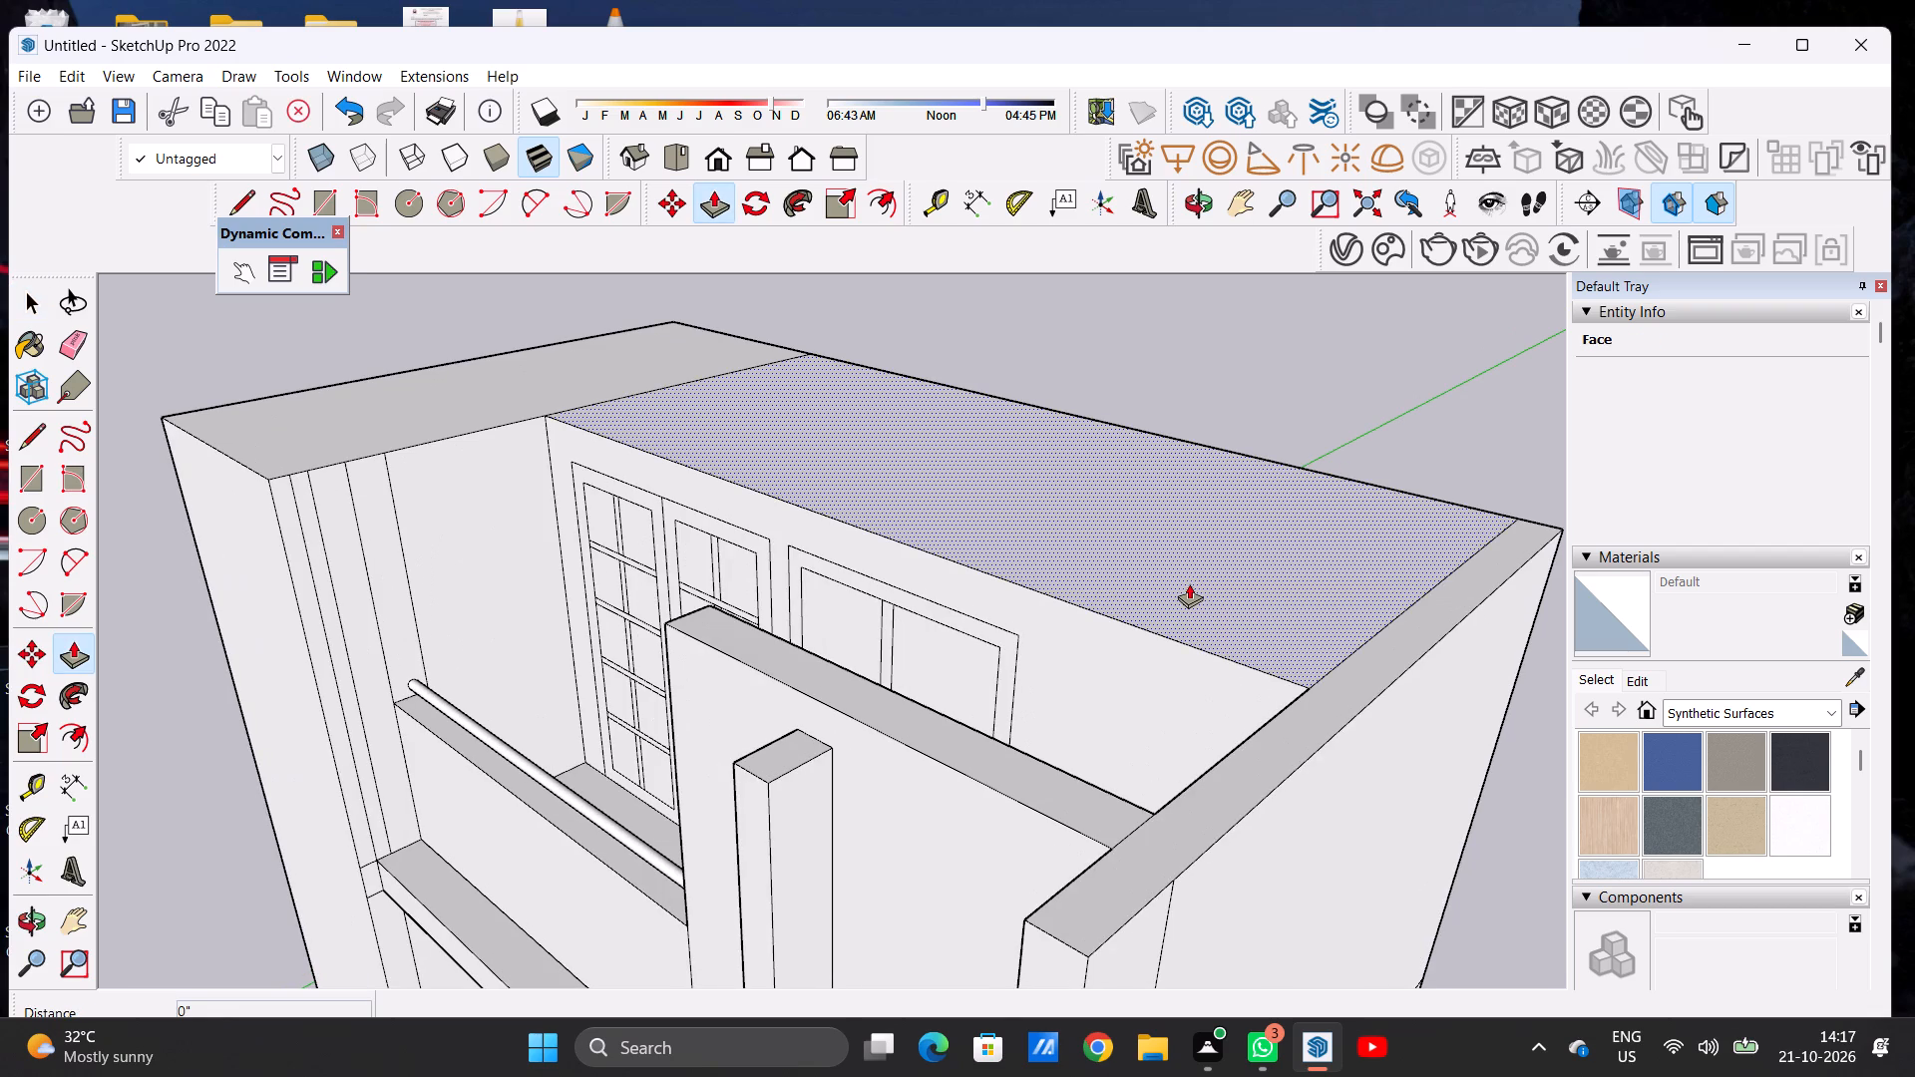
left_click(1191, 583)
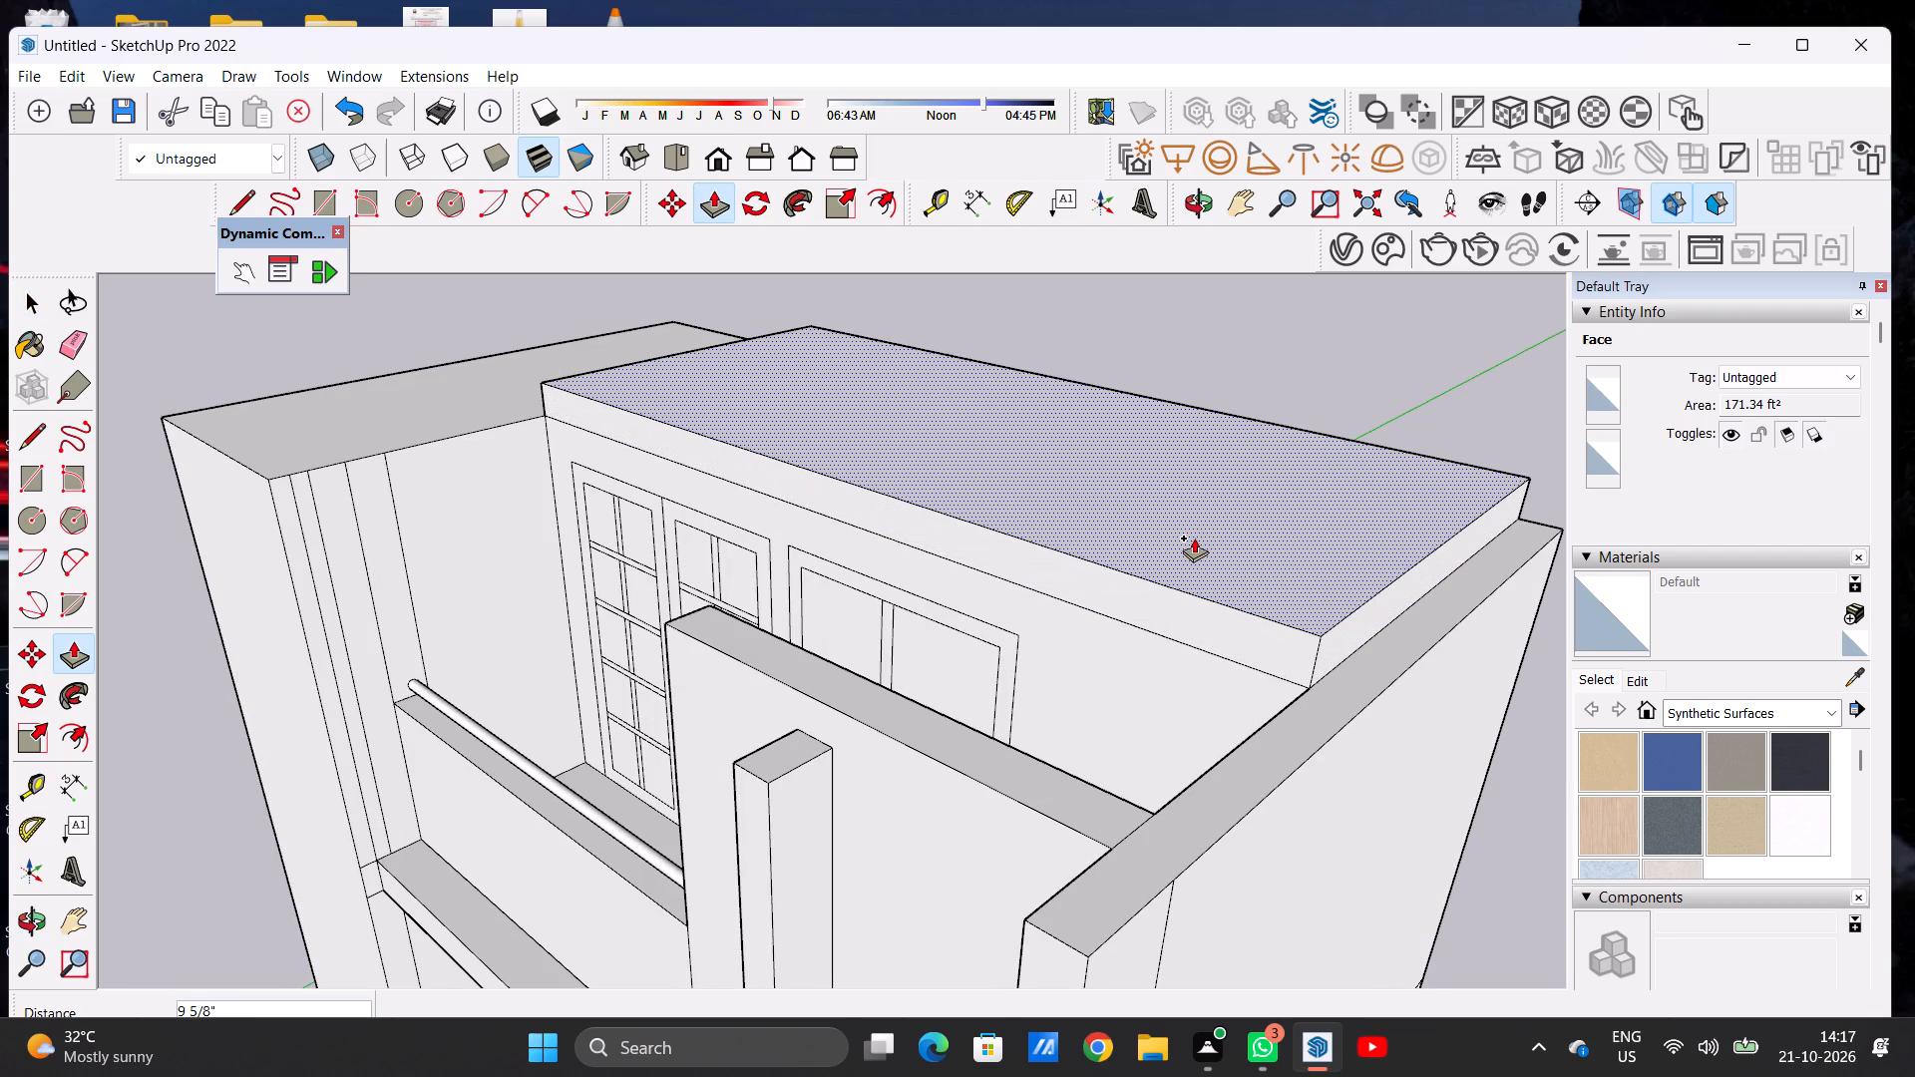
left_click(1194, 541)
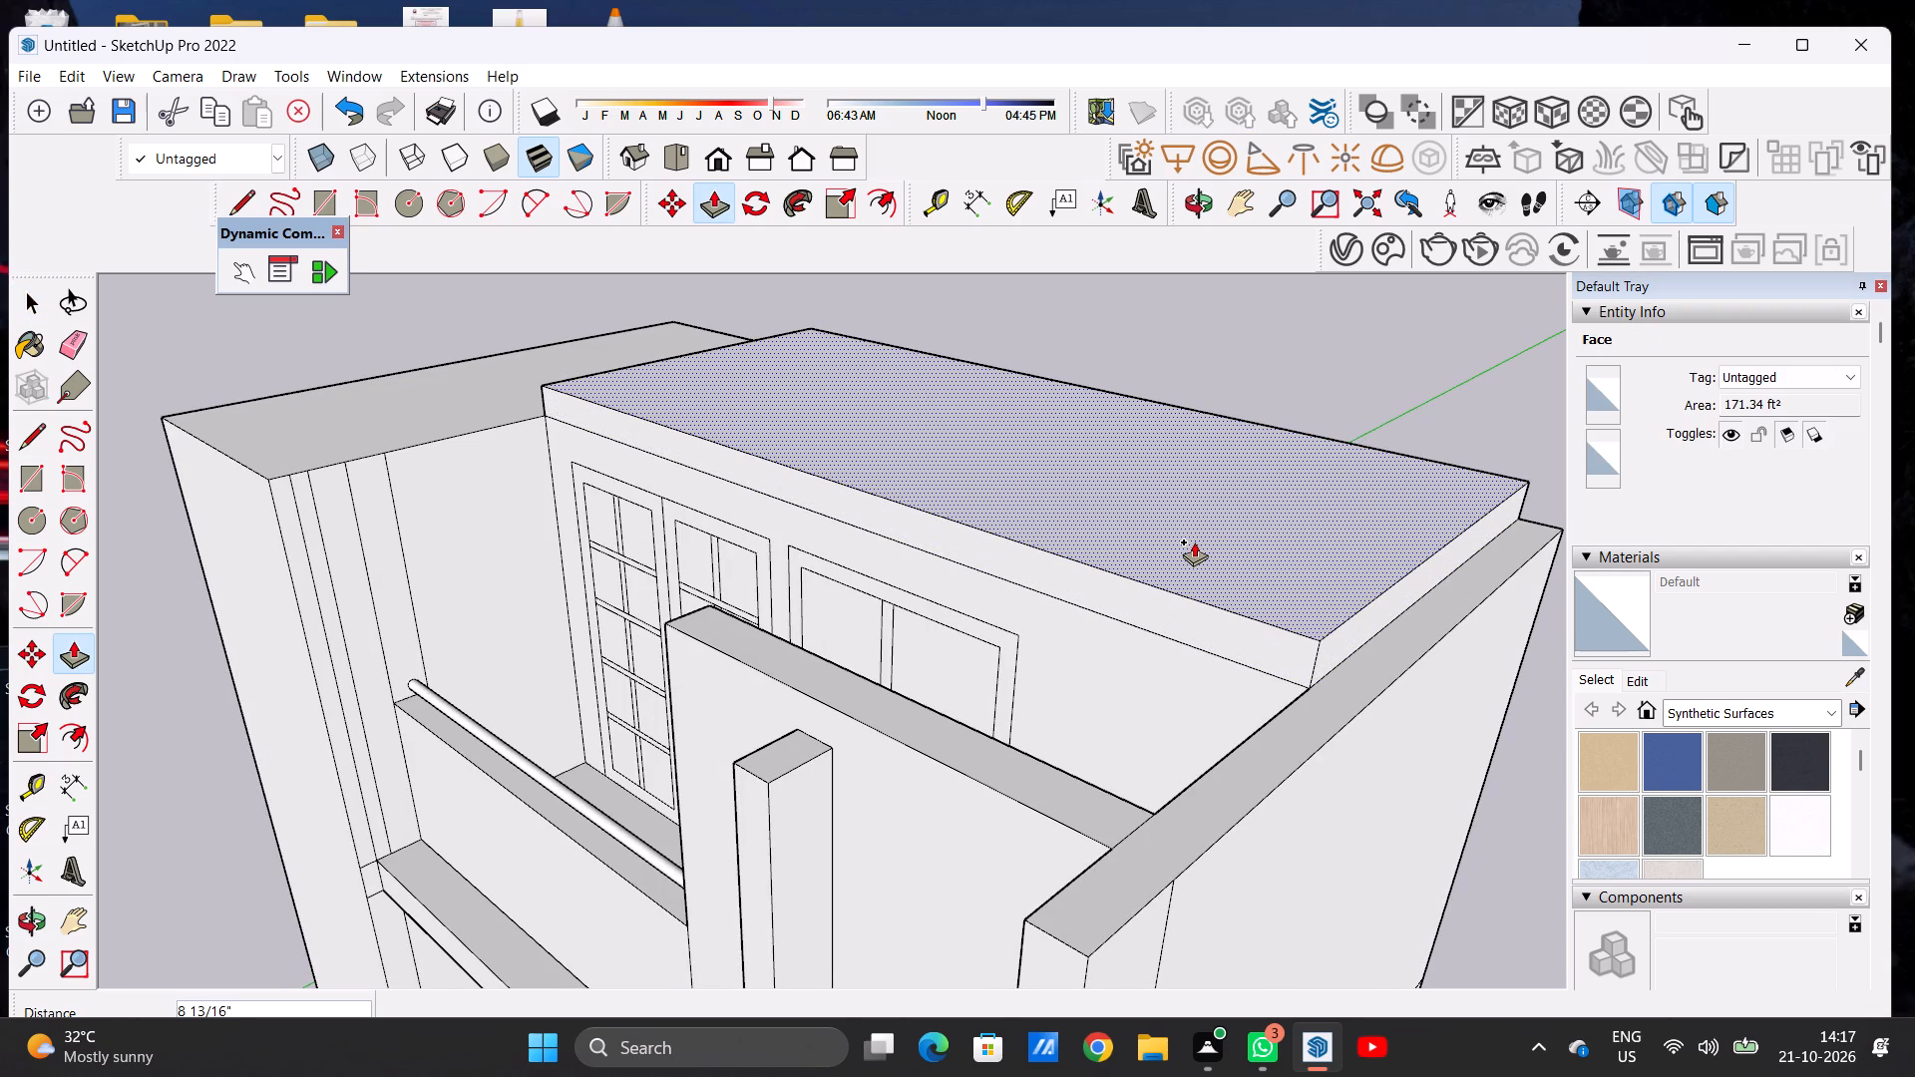
key("space")
Push/Pull the roof slab's front edge face forward about 4' 11 5/8" over the upper balcony to the front wall.
type("P")
scroll(1201, 619, "up", 3)
left_click(1201, 619)
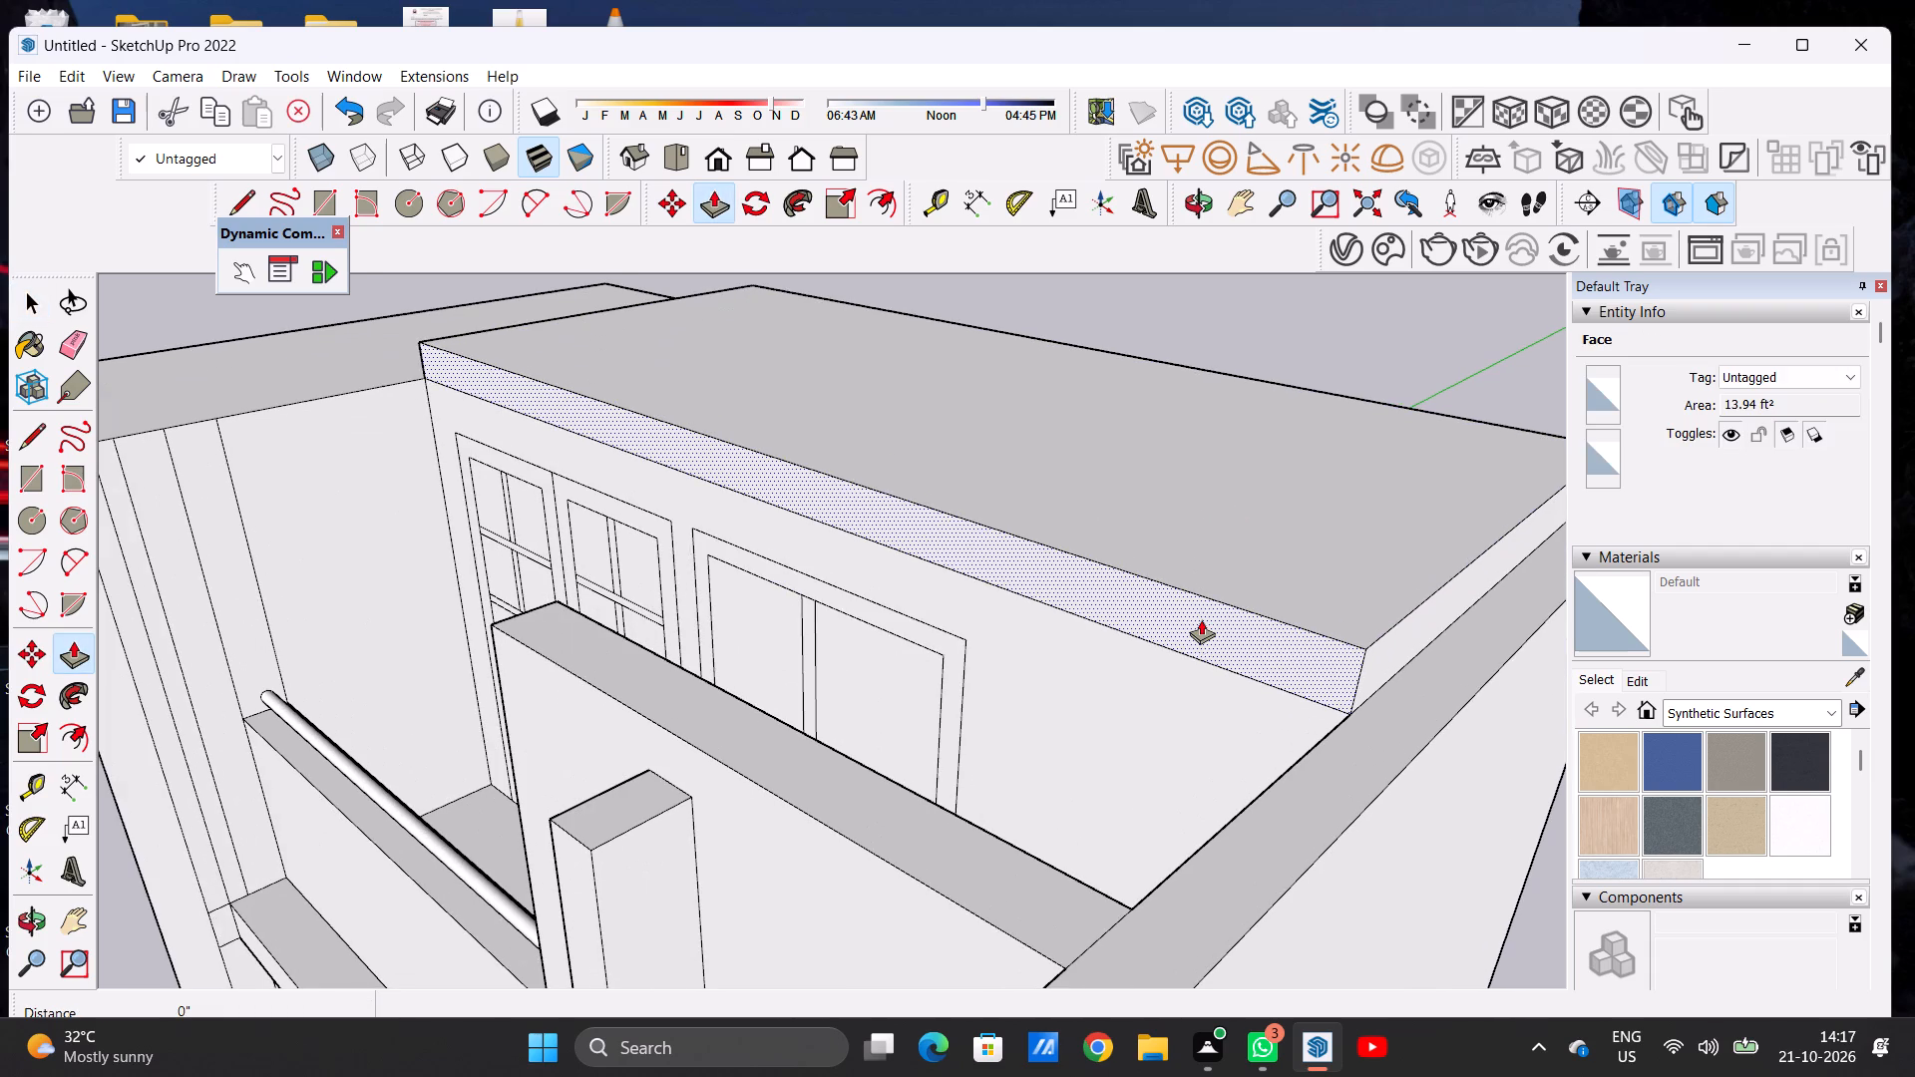
scroll(931, 661, "down", 11)
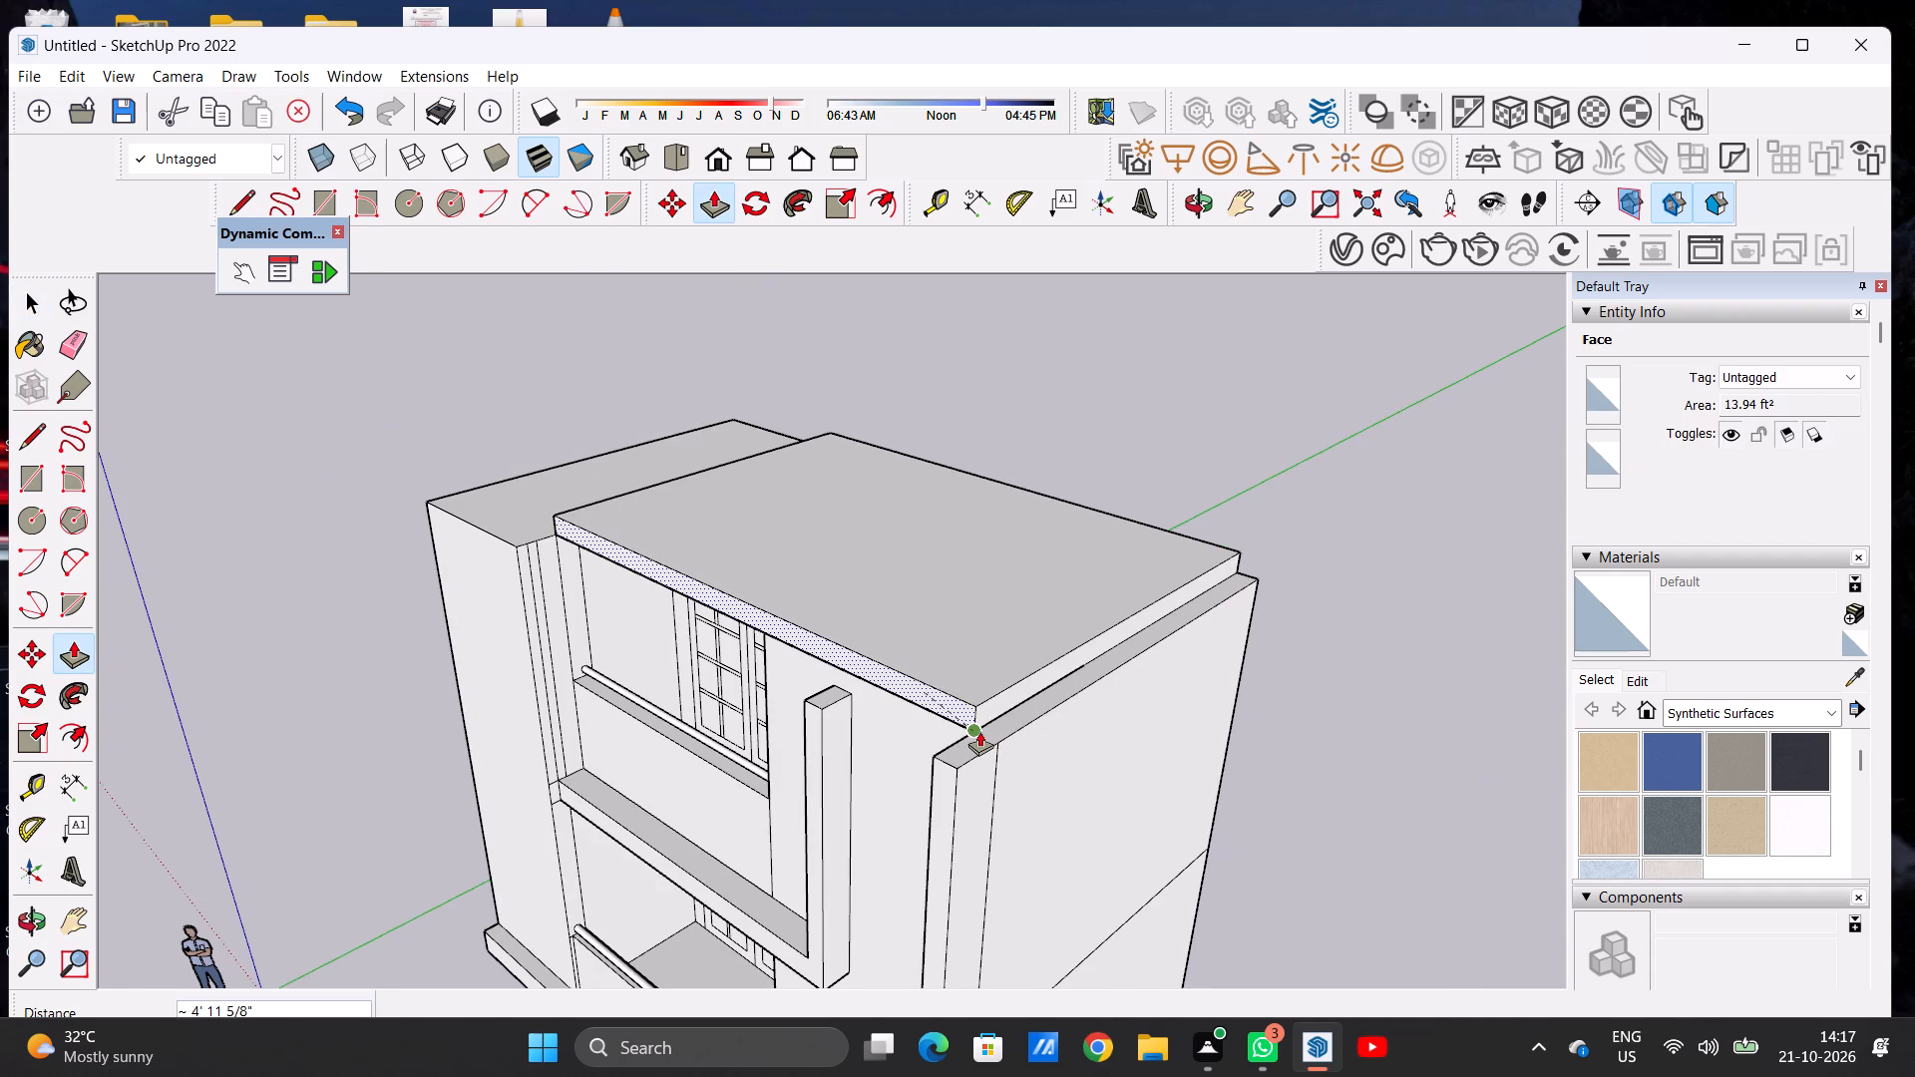
left_click(979, 731)
key("space")
Push/Pull the frame post's top up 7 9/16" to the roof slab's underside, and another 8 13/16" level with its top.
scroll(873, 670, "down", 3)
scroll(872, 670, "up", 1)
scroll(872, 670, "down", 3)
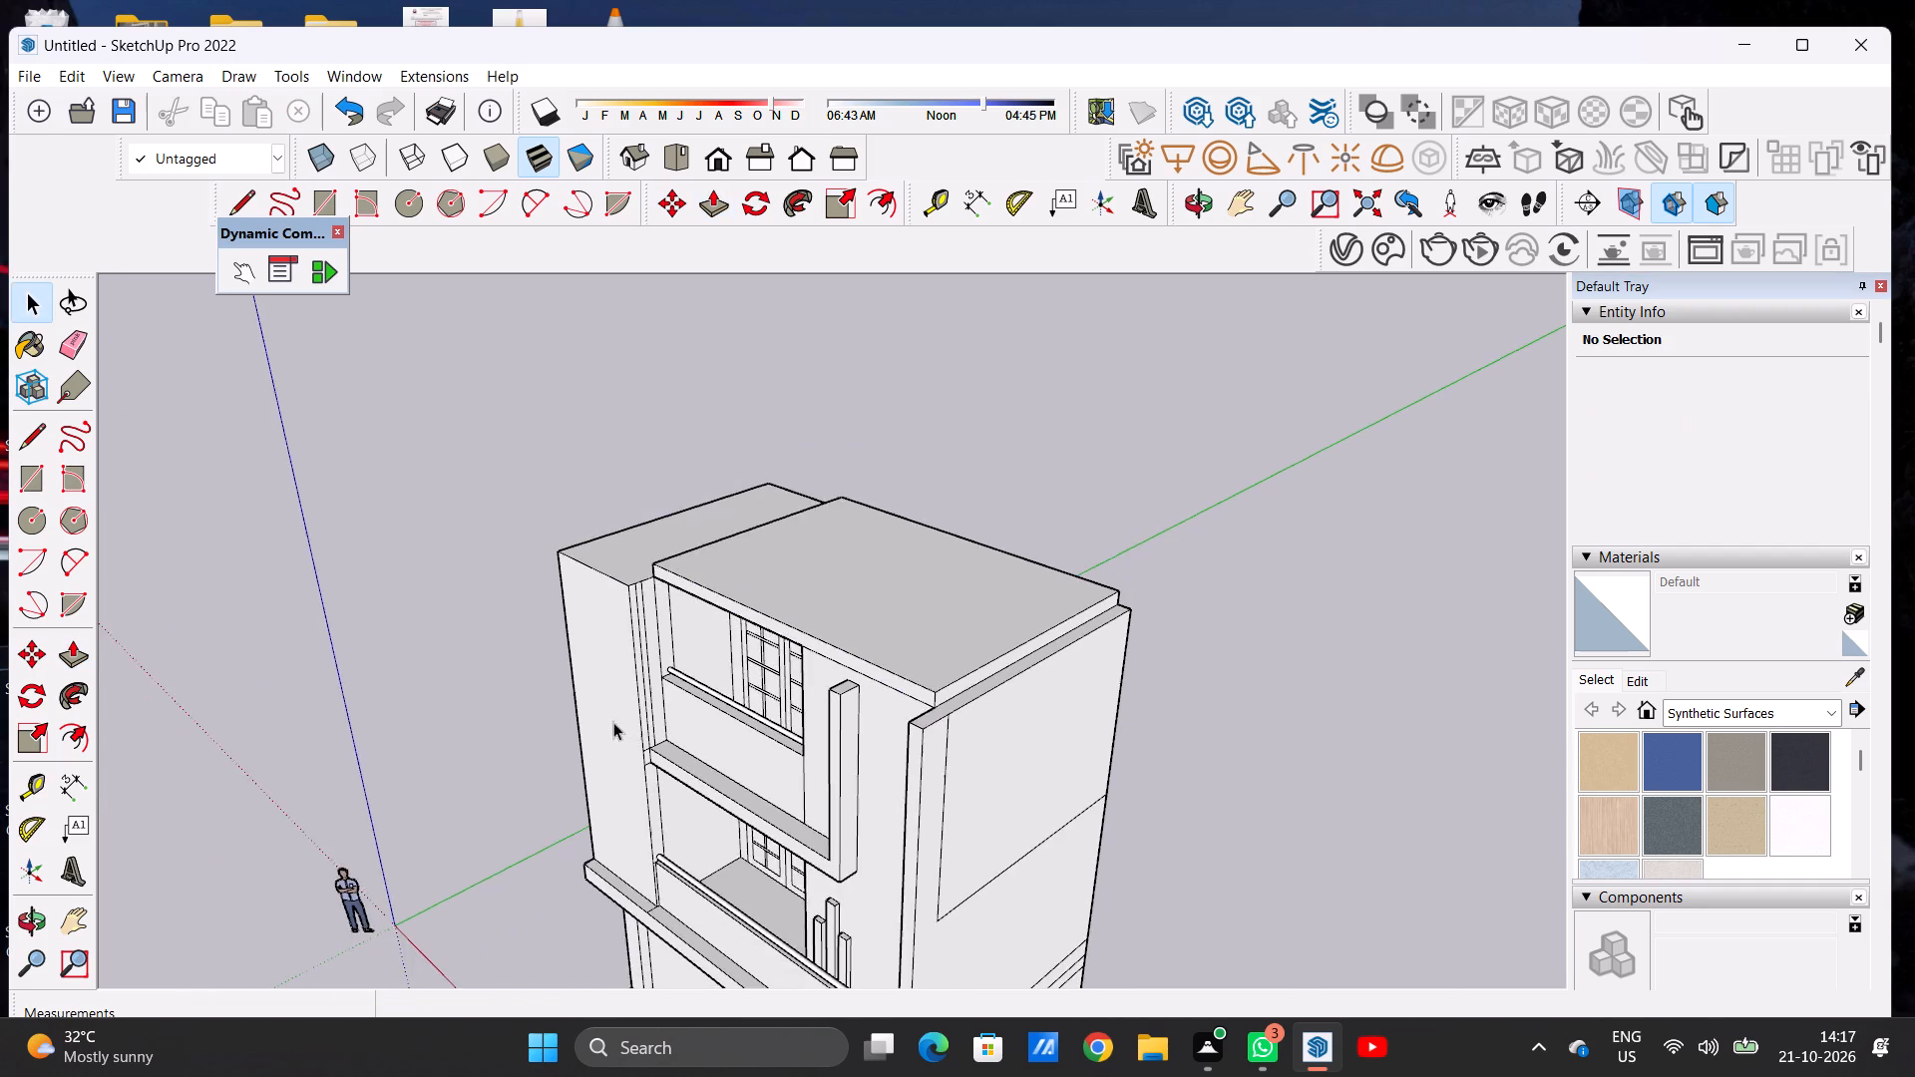
middle_click_drag(613, 722, 1007, 625)
scroll(985, 606, "up", 6)
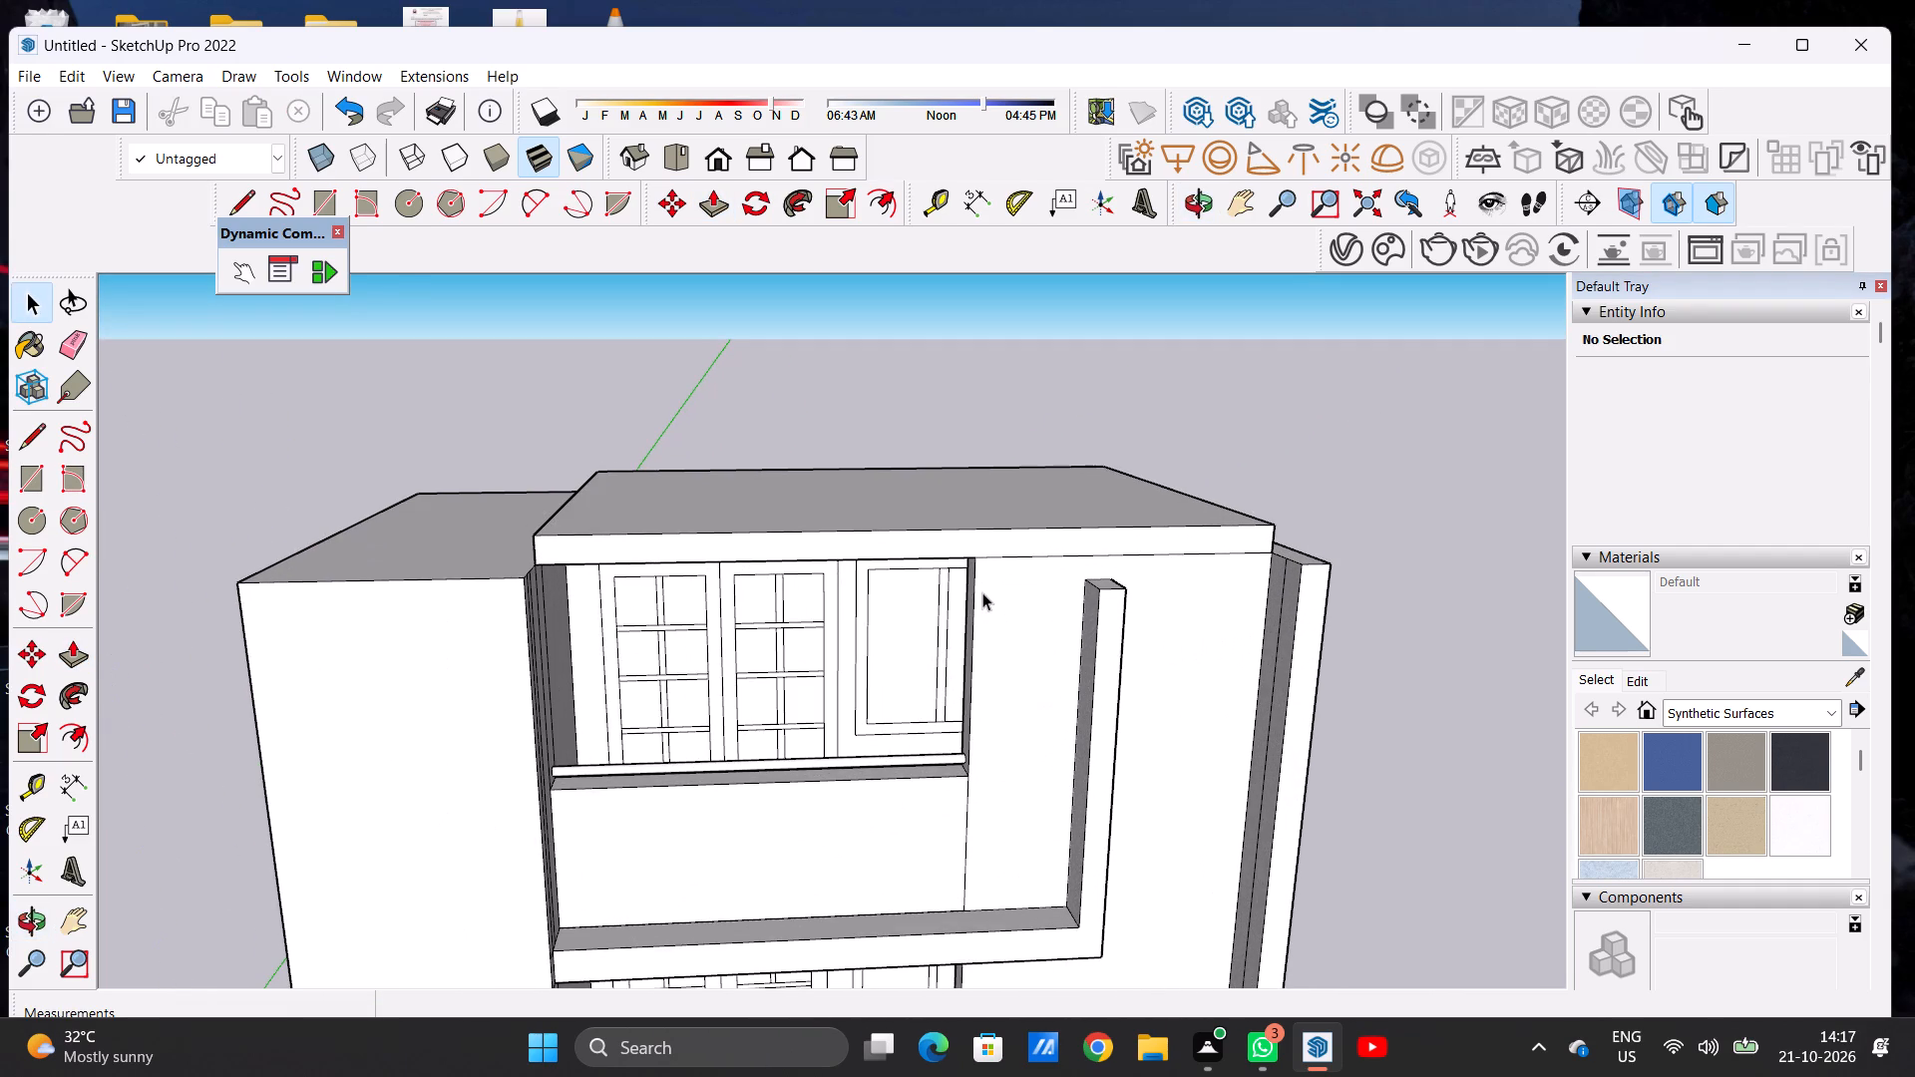
middle_click_drag(992, 609, 929, 673)
middle_click(928, 673)
middle_click_drag(920, 658, 840, 636)
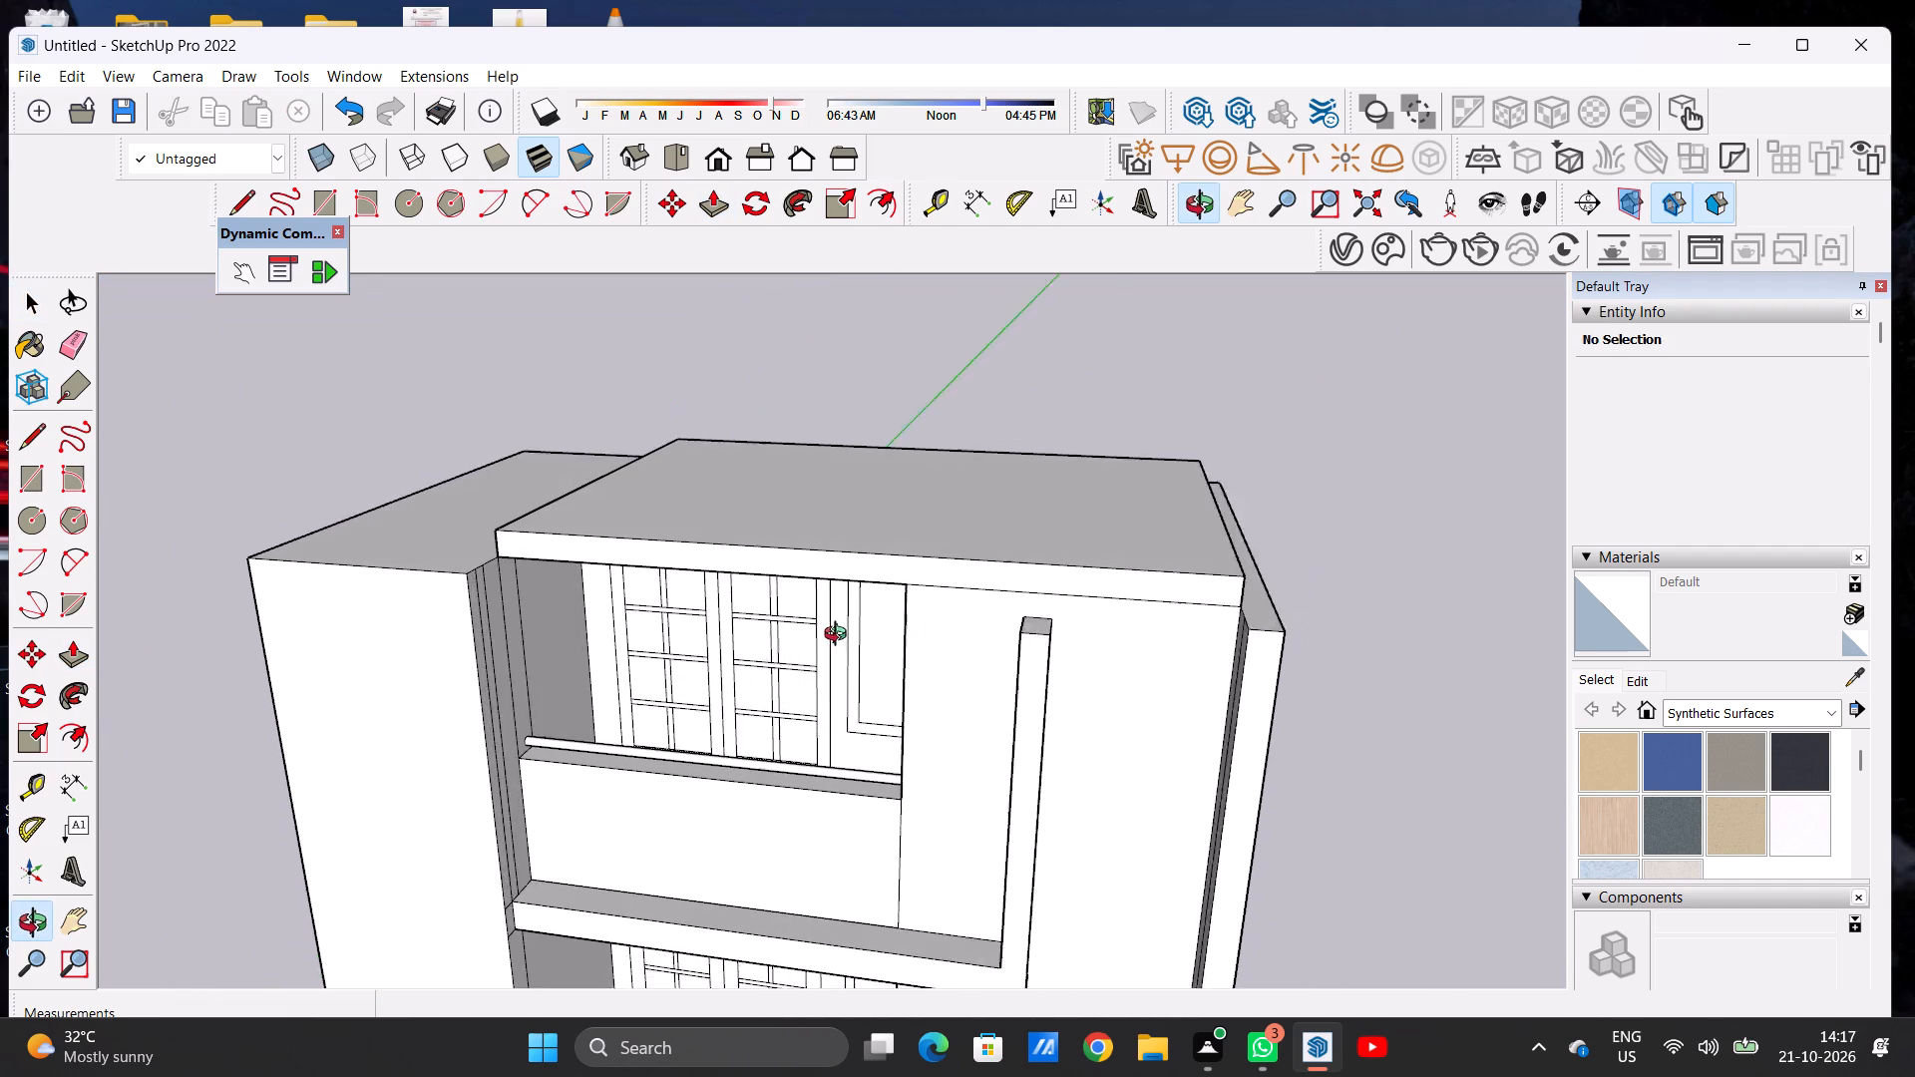
middle_click_drag(840, 636, 796, 656)
scroll(1083, 630, "up", 6)
key("p")
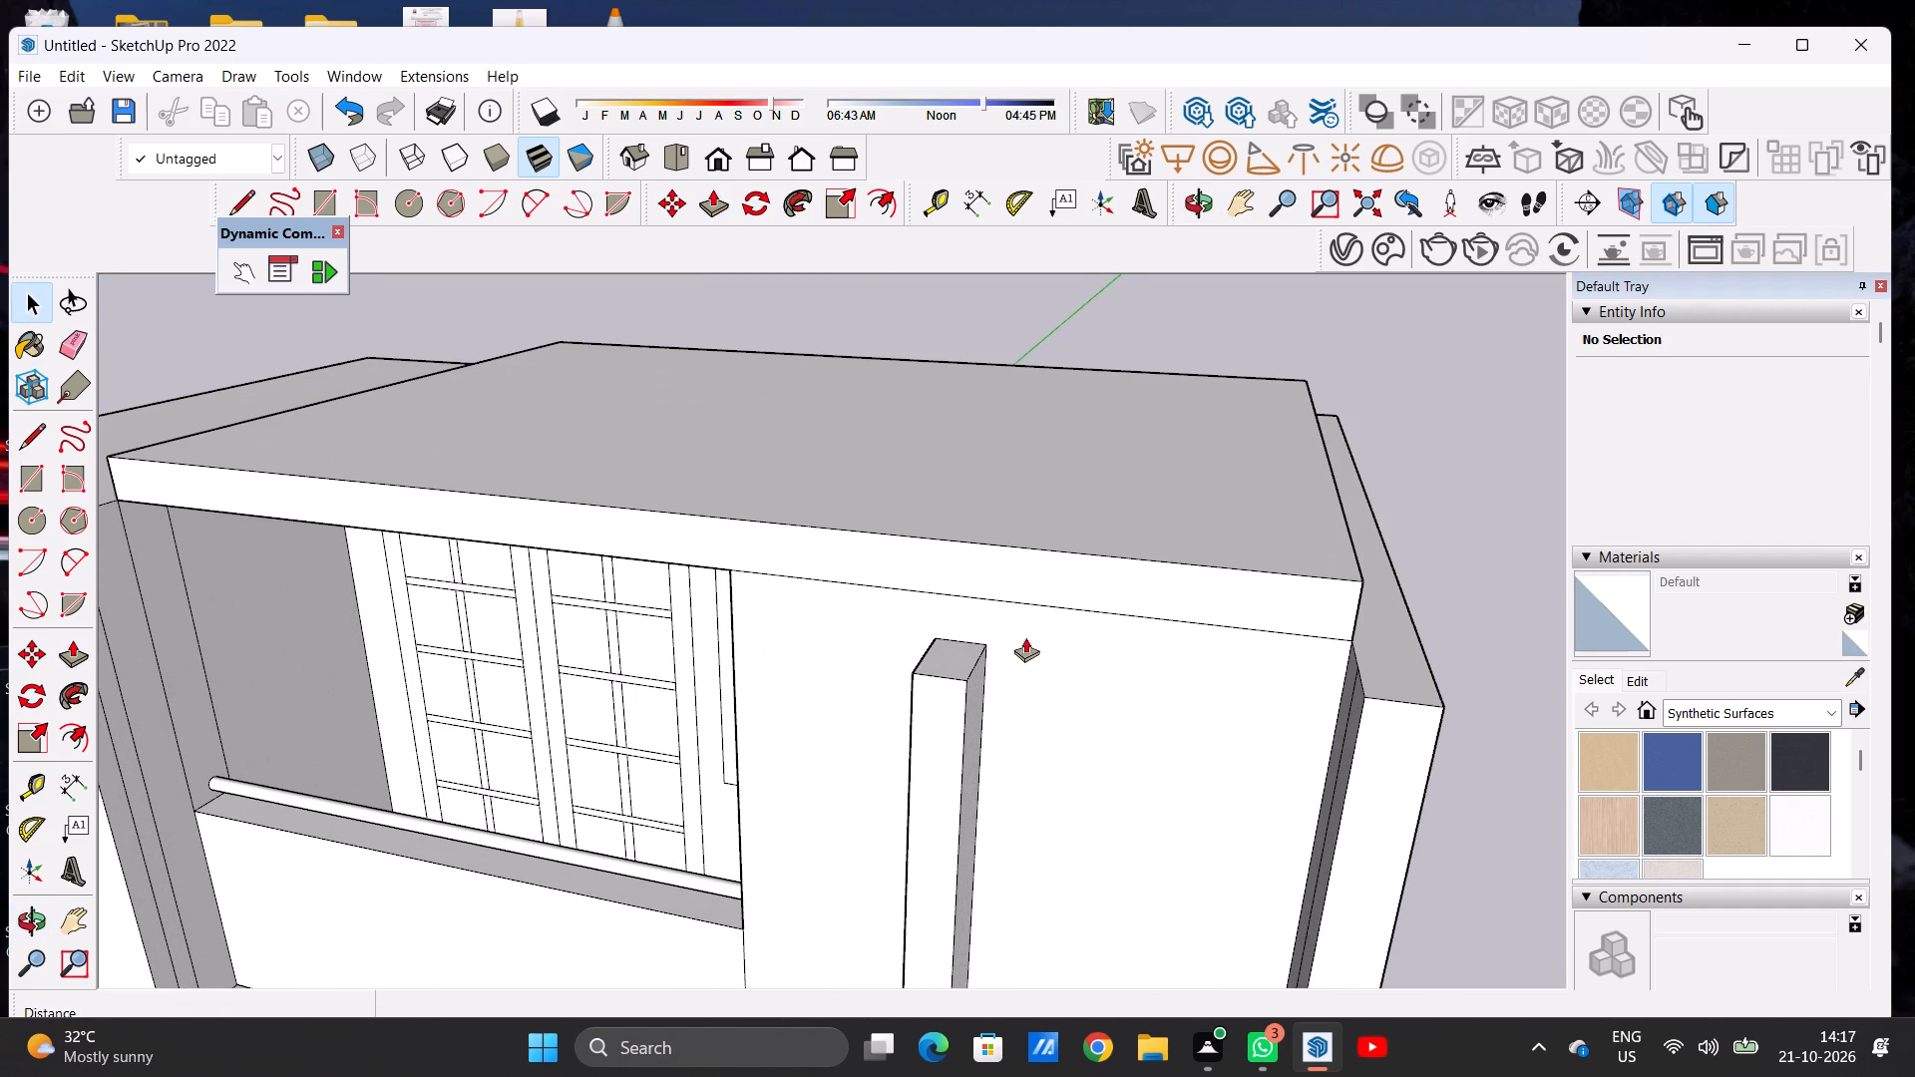
middle_click_drag(976, 686, 962, 723)
left_click(939, 717)
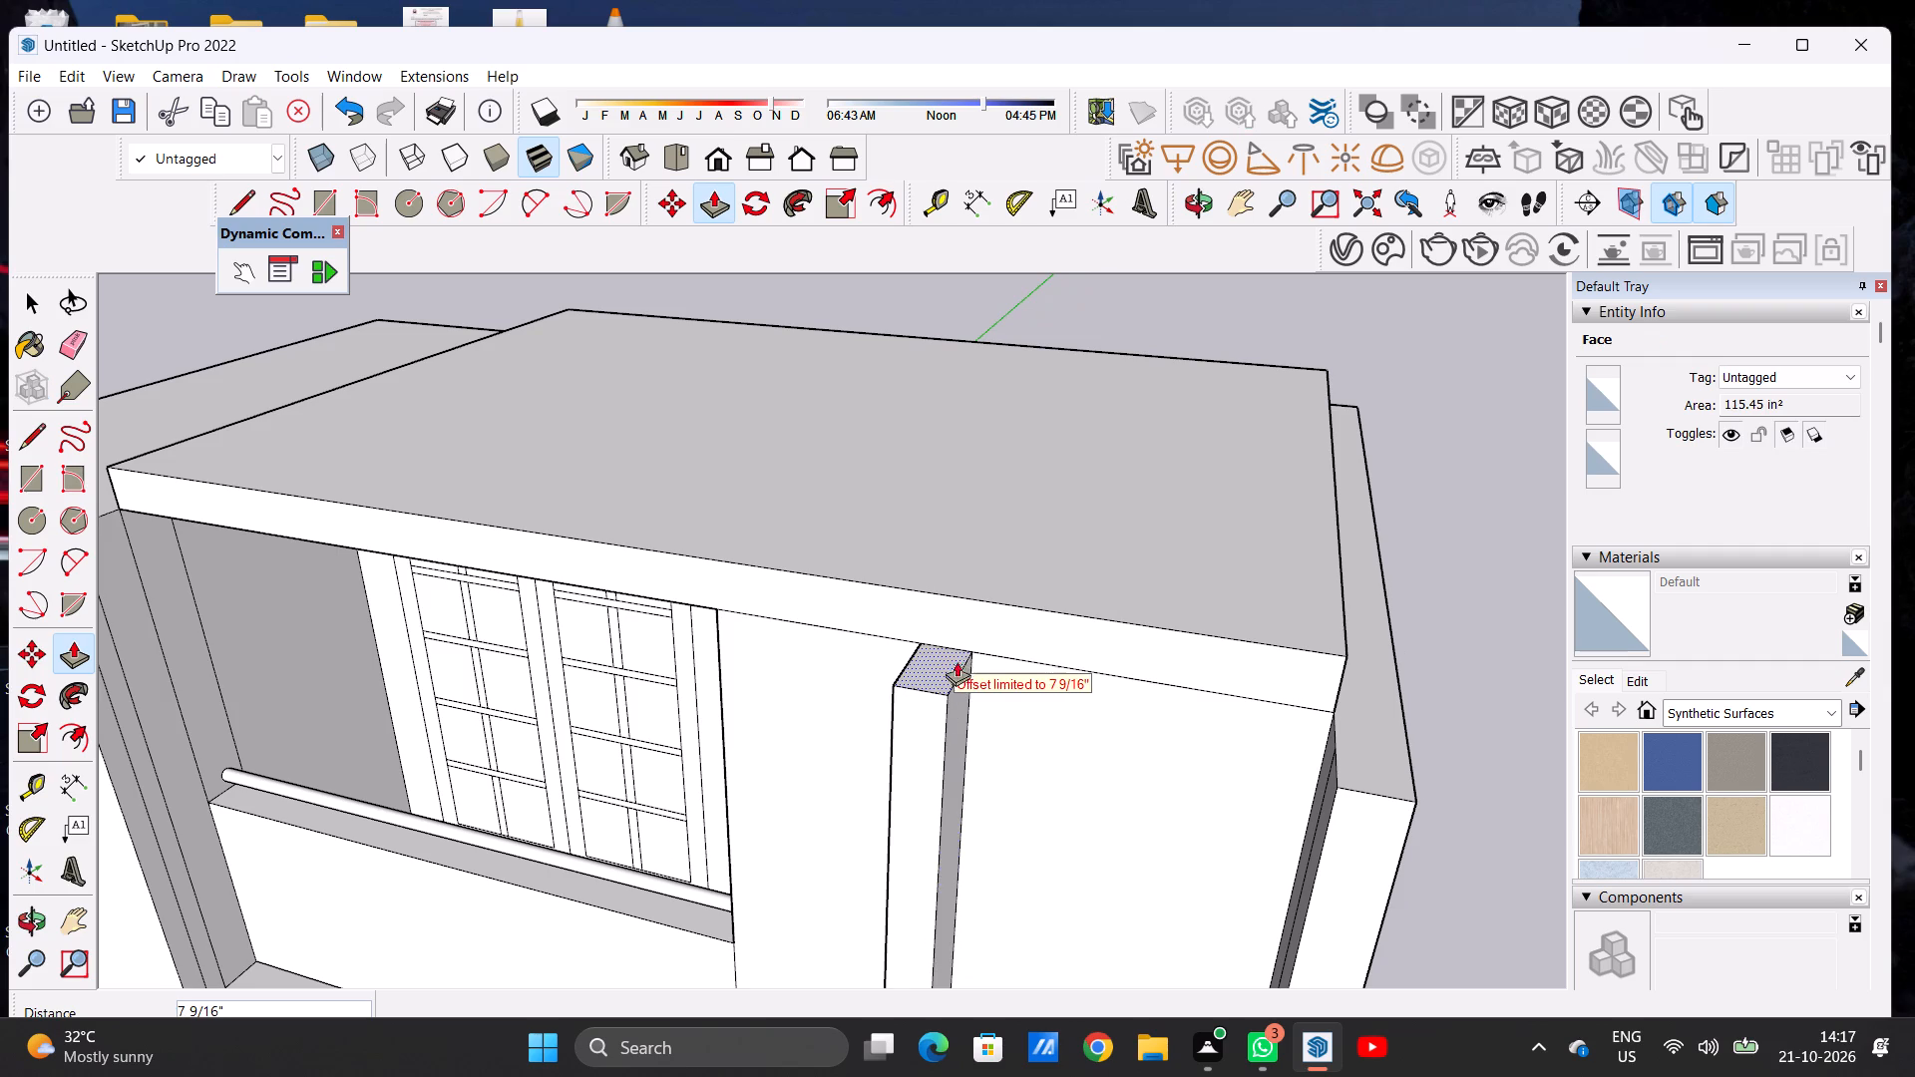
left_click(967, 642)
left_click(936, 665)
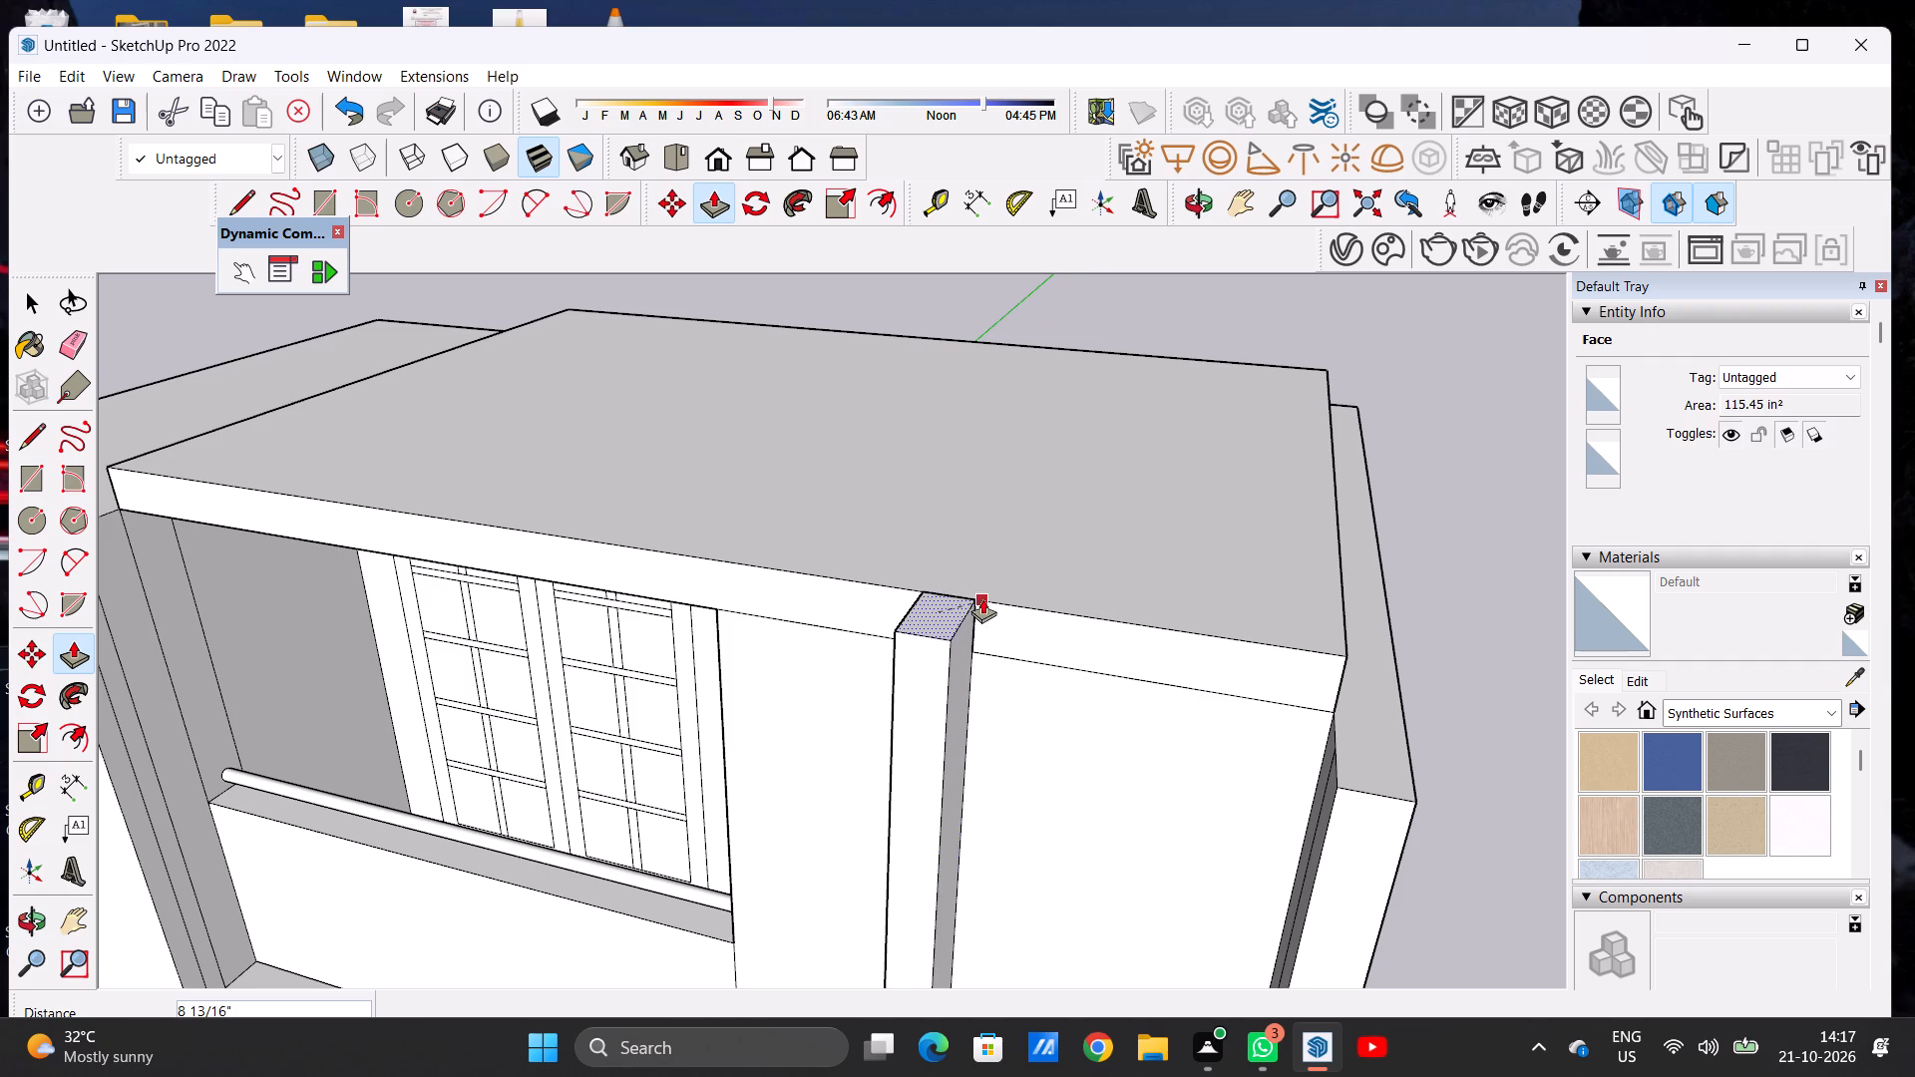
left_click(981, 593)
key("space")
Draw a line about 1' 2 3/16" long across the frame post's inner side face, level with the roof slab's underside.
scroll(895, 722, "down", 4)
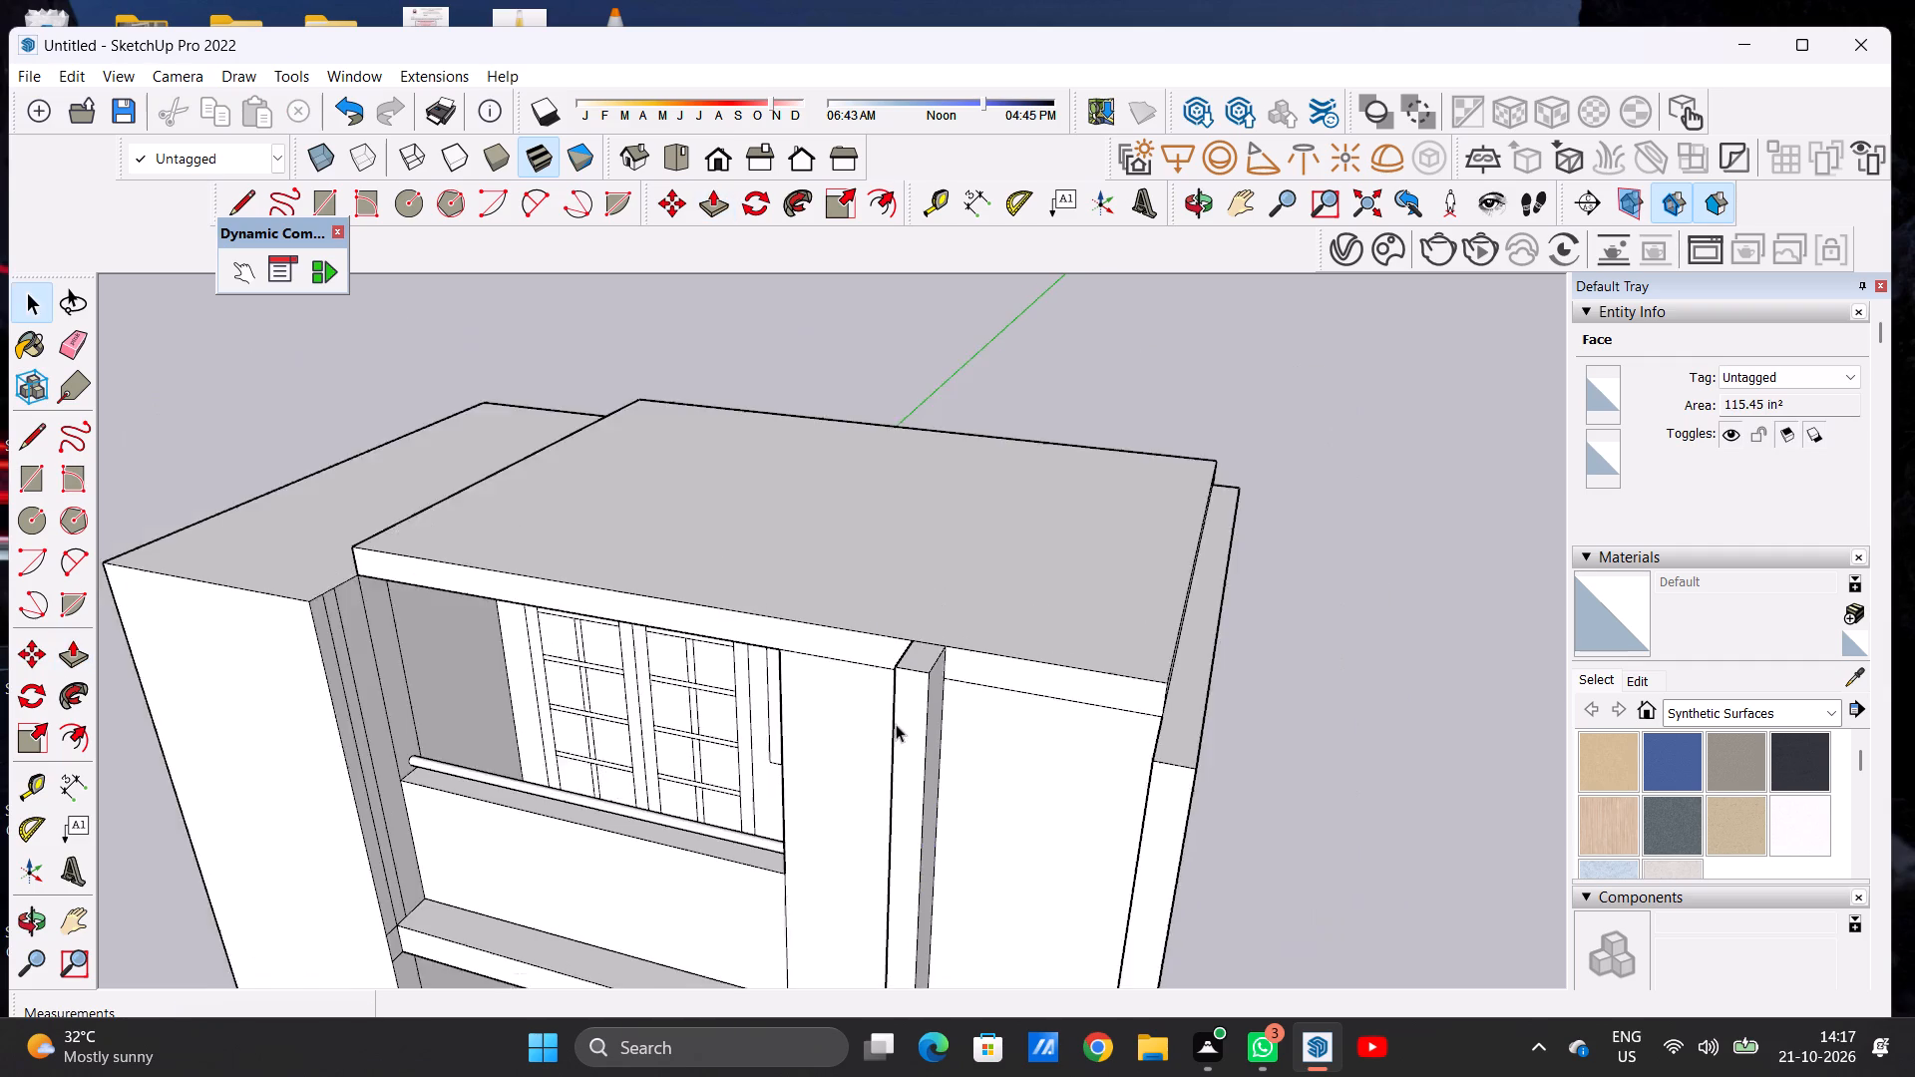
scroll(896, 724, "down", 2)
scroll(896, 724, "up", 1)
scroll(896, 724, "down", 6)
middle_click_drag(757, 711, 1021, 637)
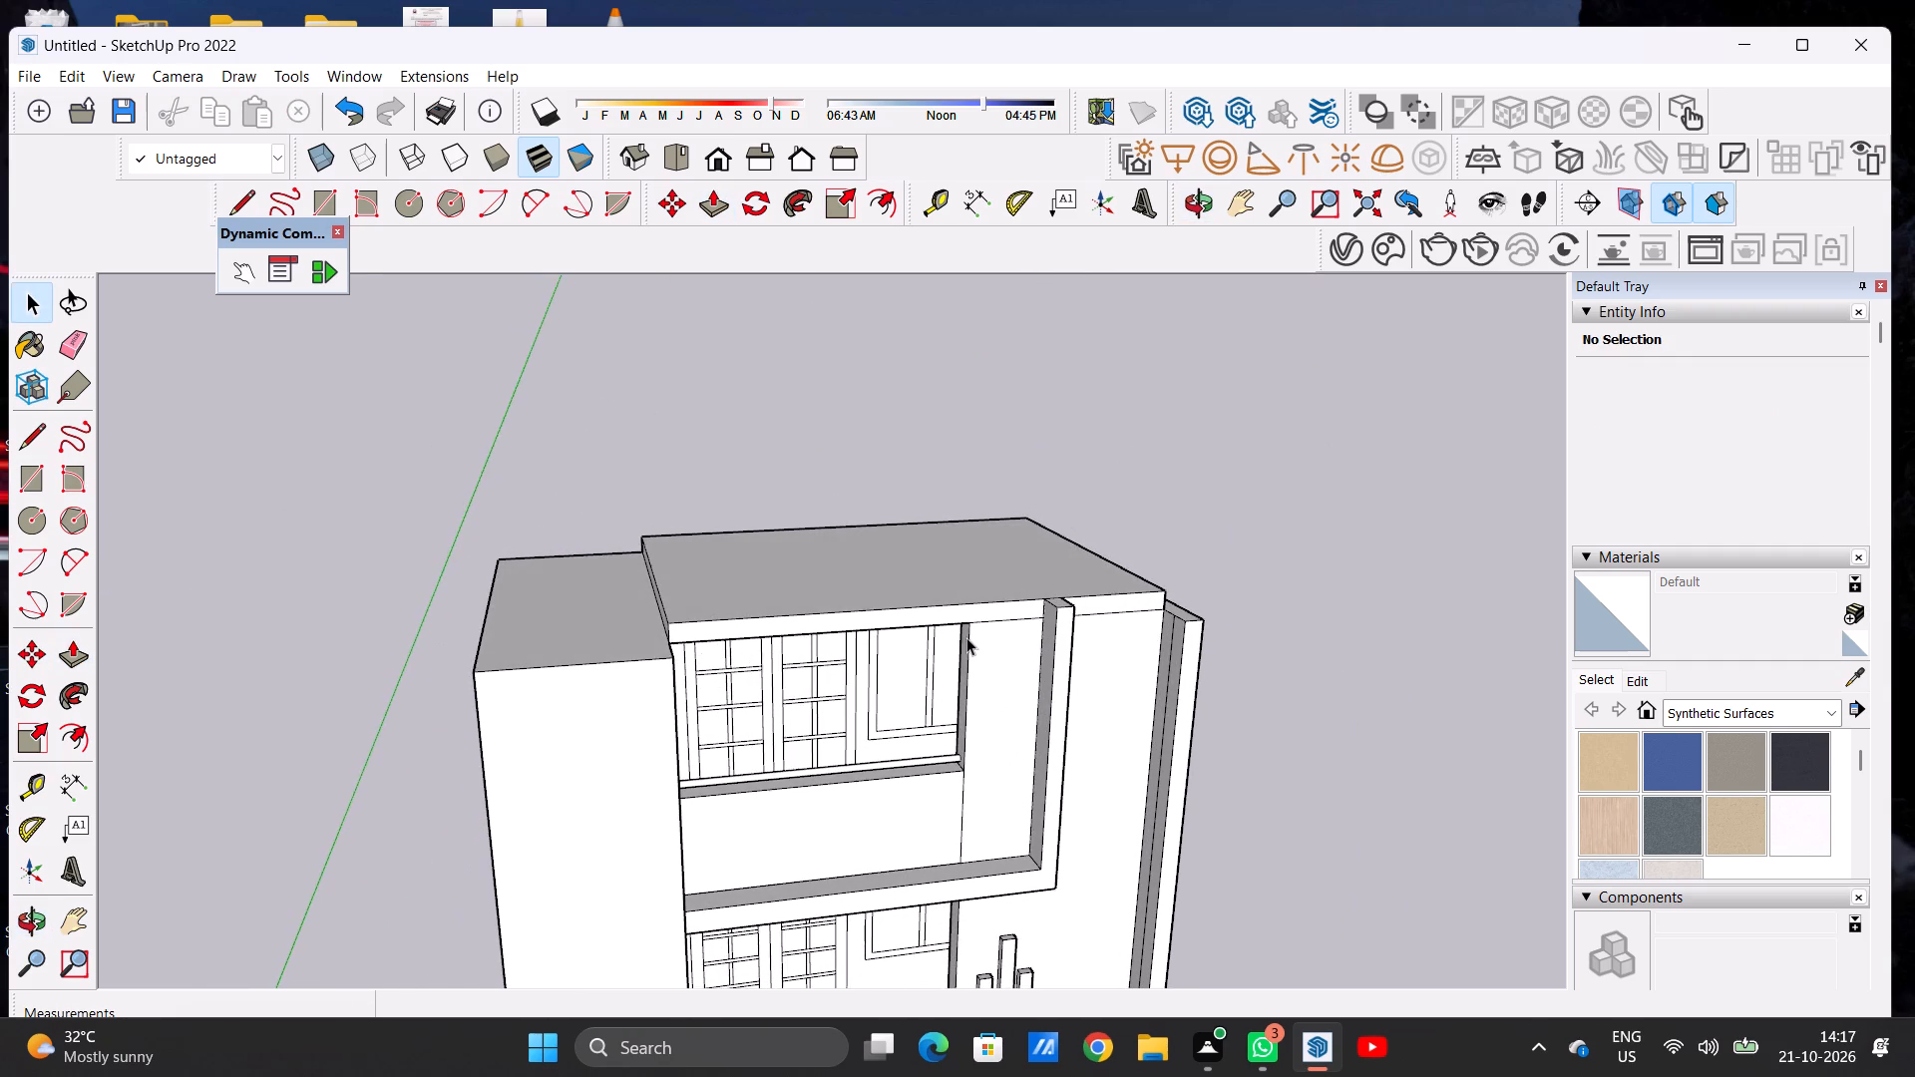
scroll(960, 637, "up", 4)
middle_click_drag(933, 622, 651, 644)
scroll(933, 622, "up", 1)
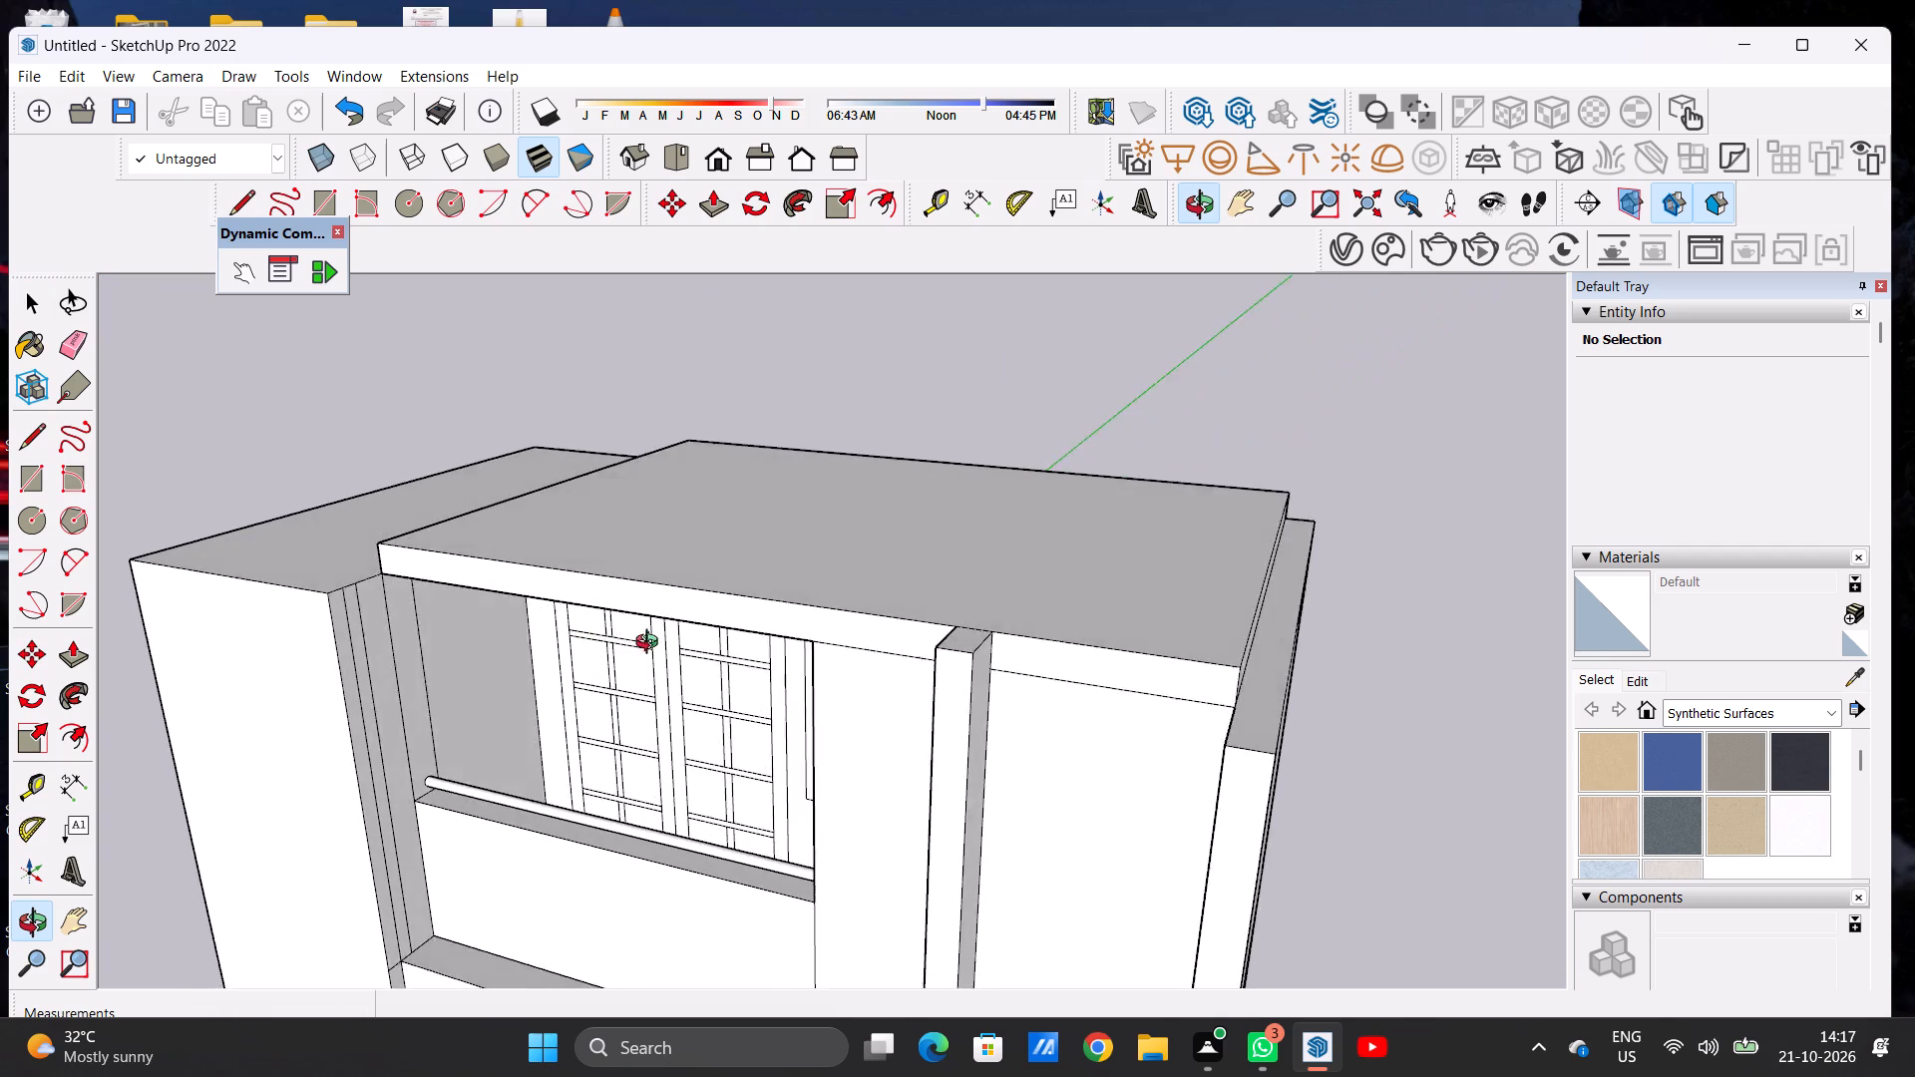
middle_click_drag(651, 644, 1061, 623)
scroll(1105, 597, "up", 2)
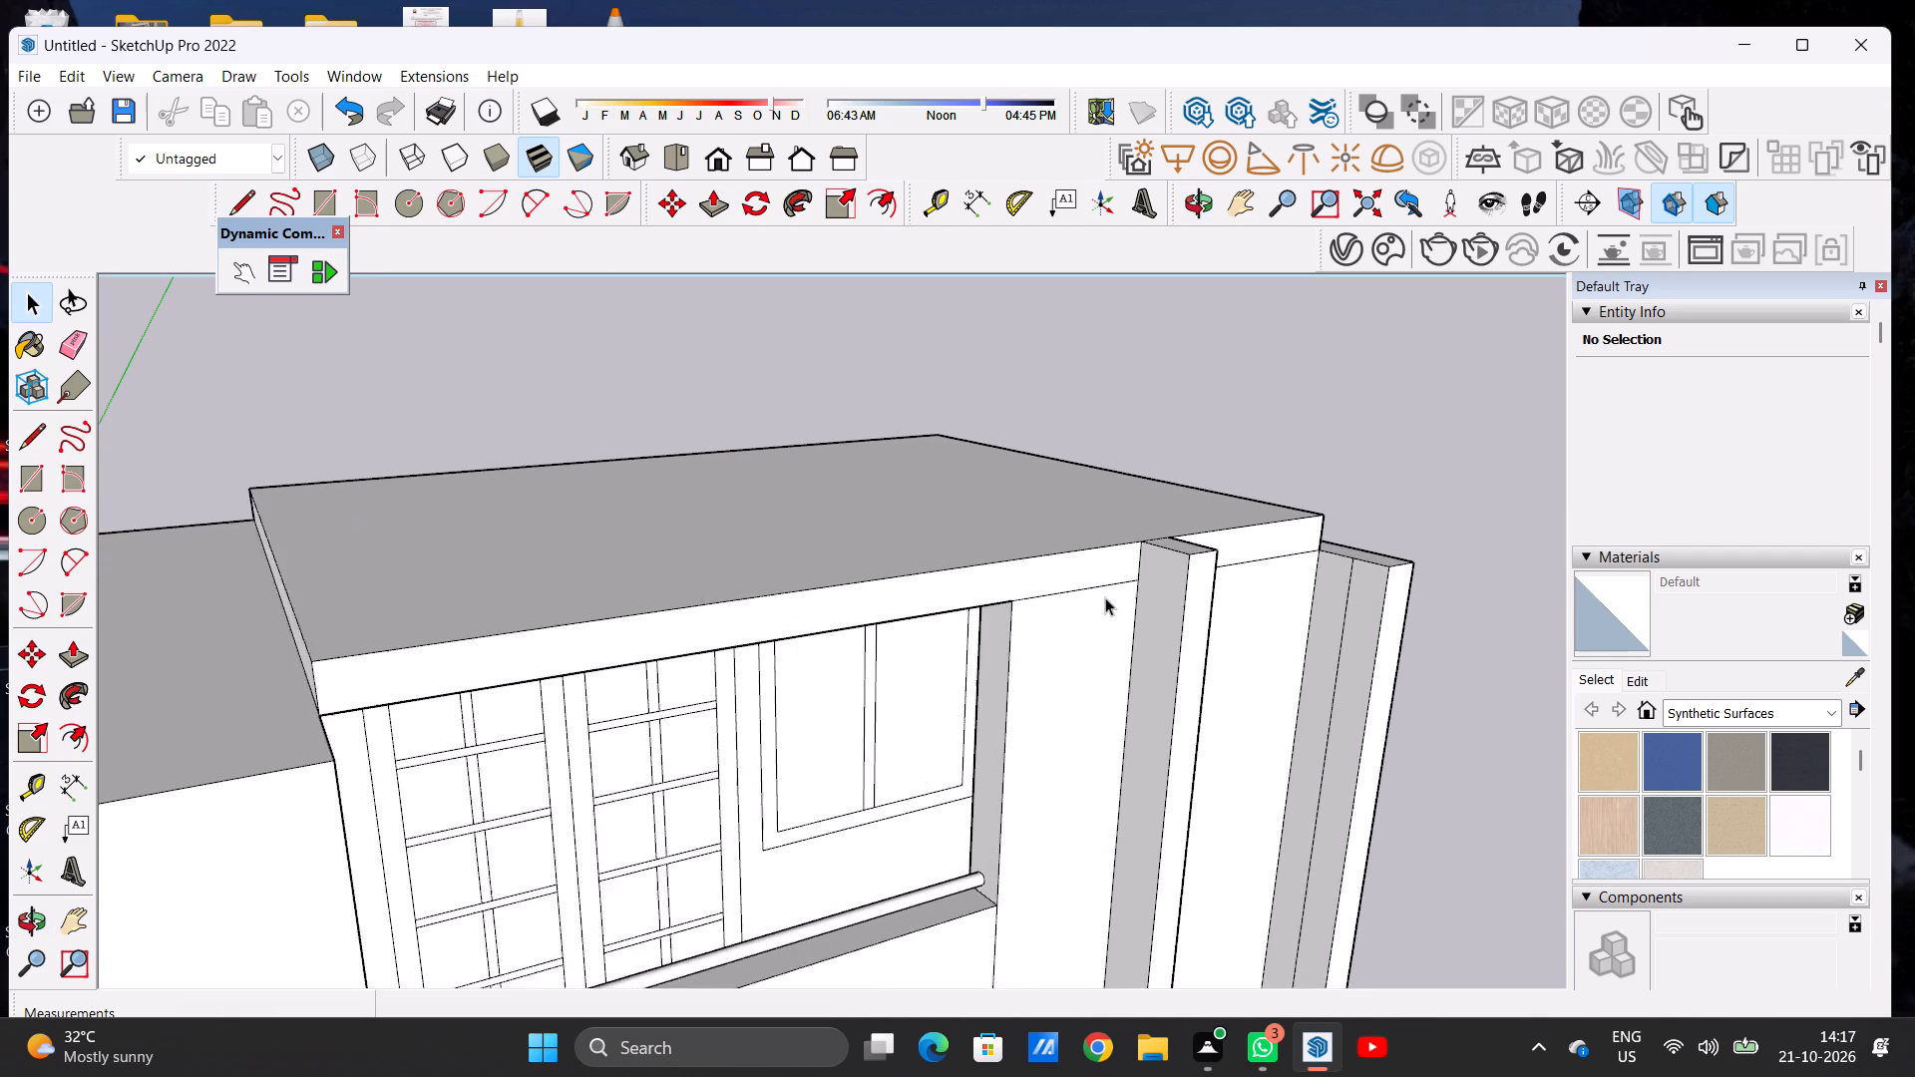
scroll(1105, 597, "up", 2)
key("l")
scroll(1139, 577, "up", 5)
left_click(1139, 577)
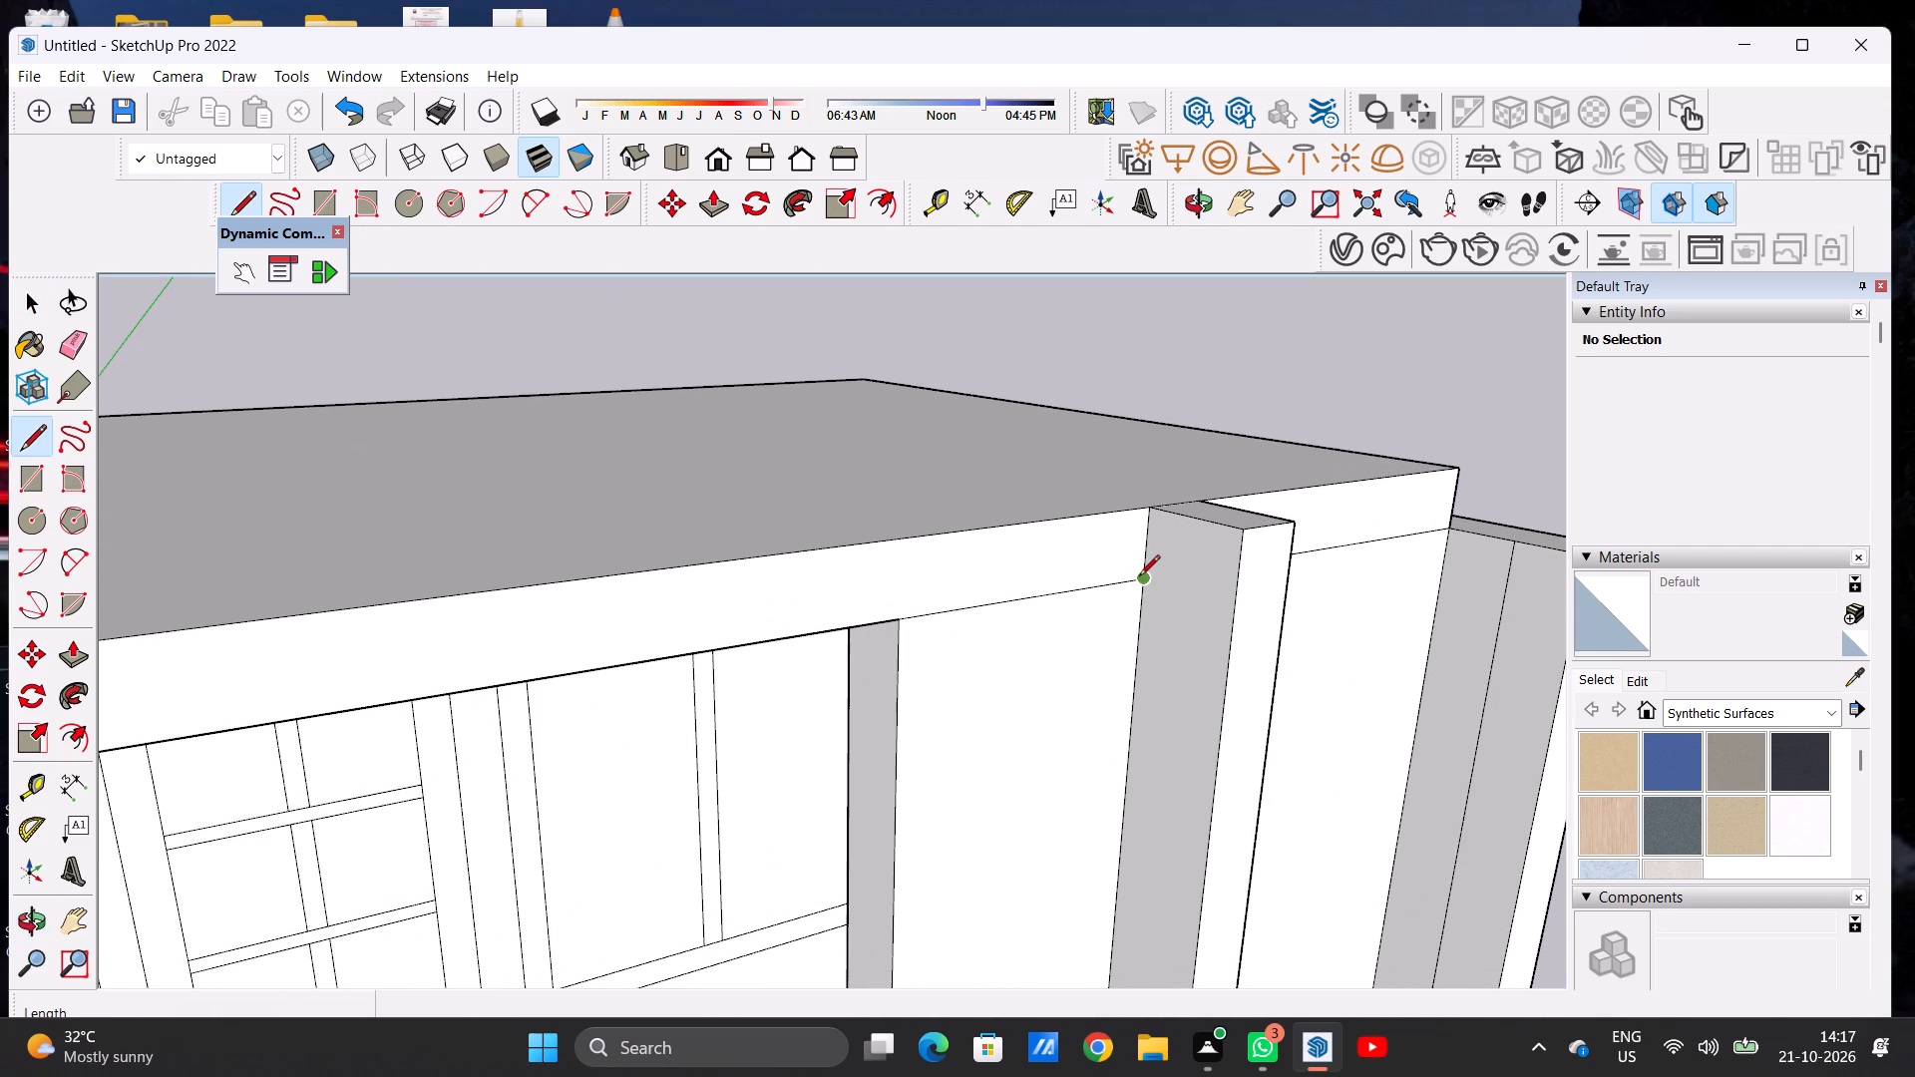
left_click(1239, 613)
Push/Pull the post's upper inner side face about 14' 1/8" along the roof slab's front edge to its far end, forming a top beam.
key("p")
left_click(1200, 566)
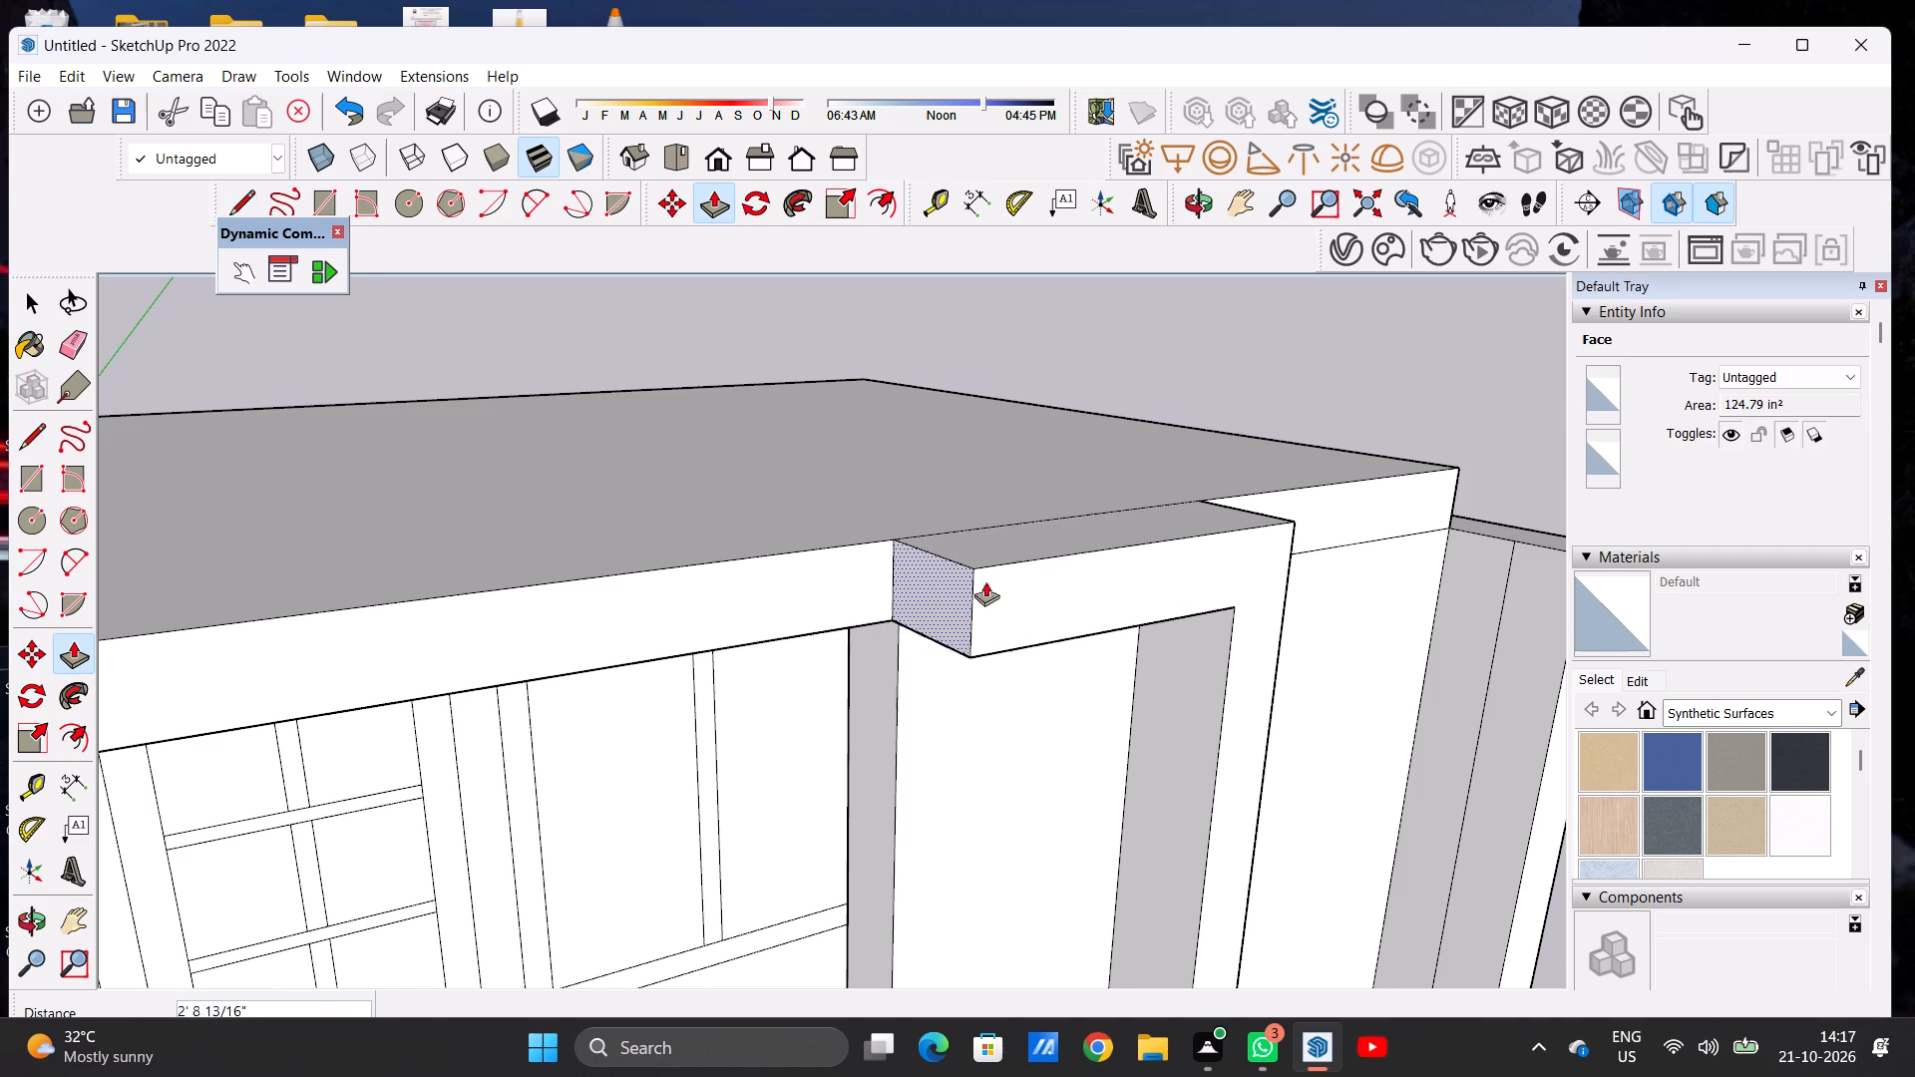
scroll(1024, 562, "down", 8)
scroll(1024, 562, "up", 1)
scroll(1024, 562, "down", 7)
middle_click_drag(533, 642, 264, 647)
scroll(295, 626, "up", 2)
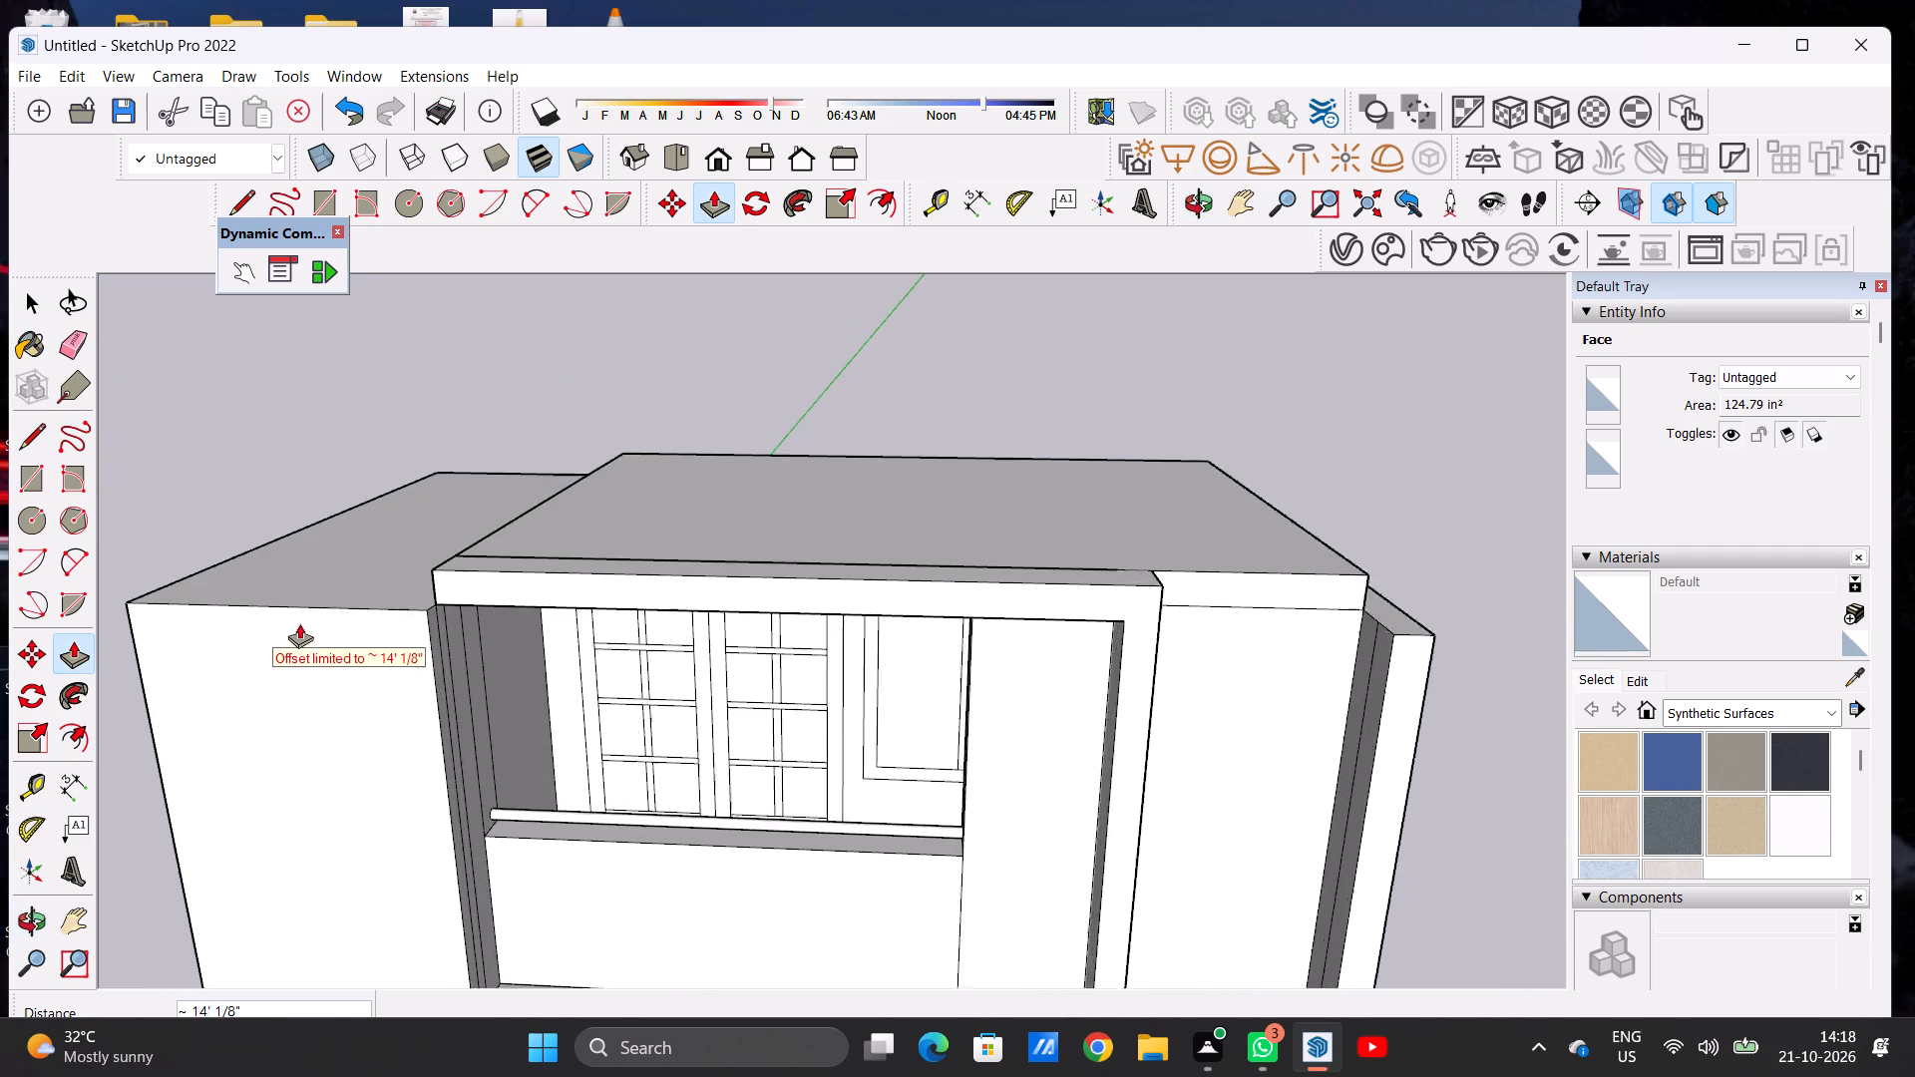
scroll(299, 623, "up", 9)
middle_click_drag(549, 549, 477, 727)
scroll(480, 698, "up", 5)
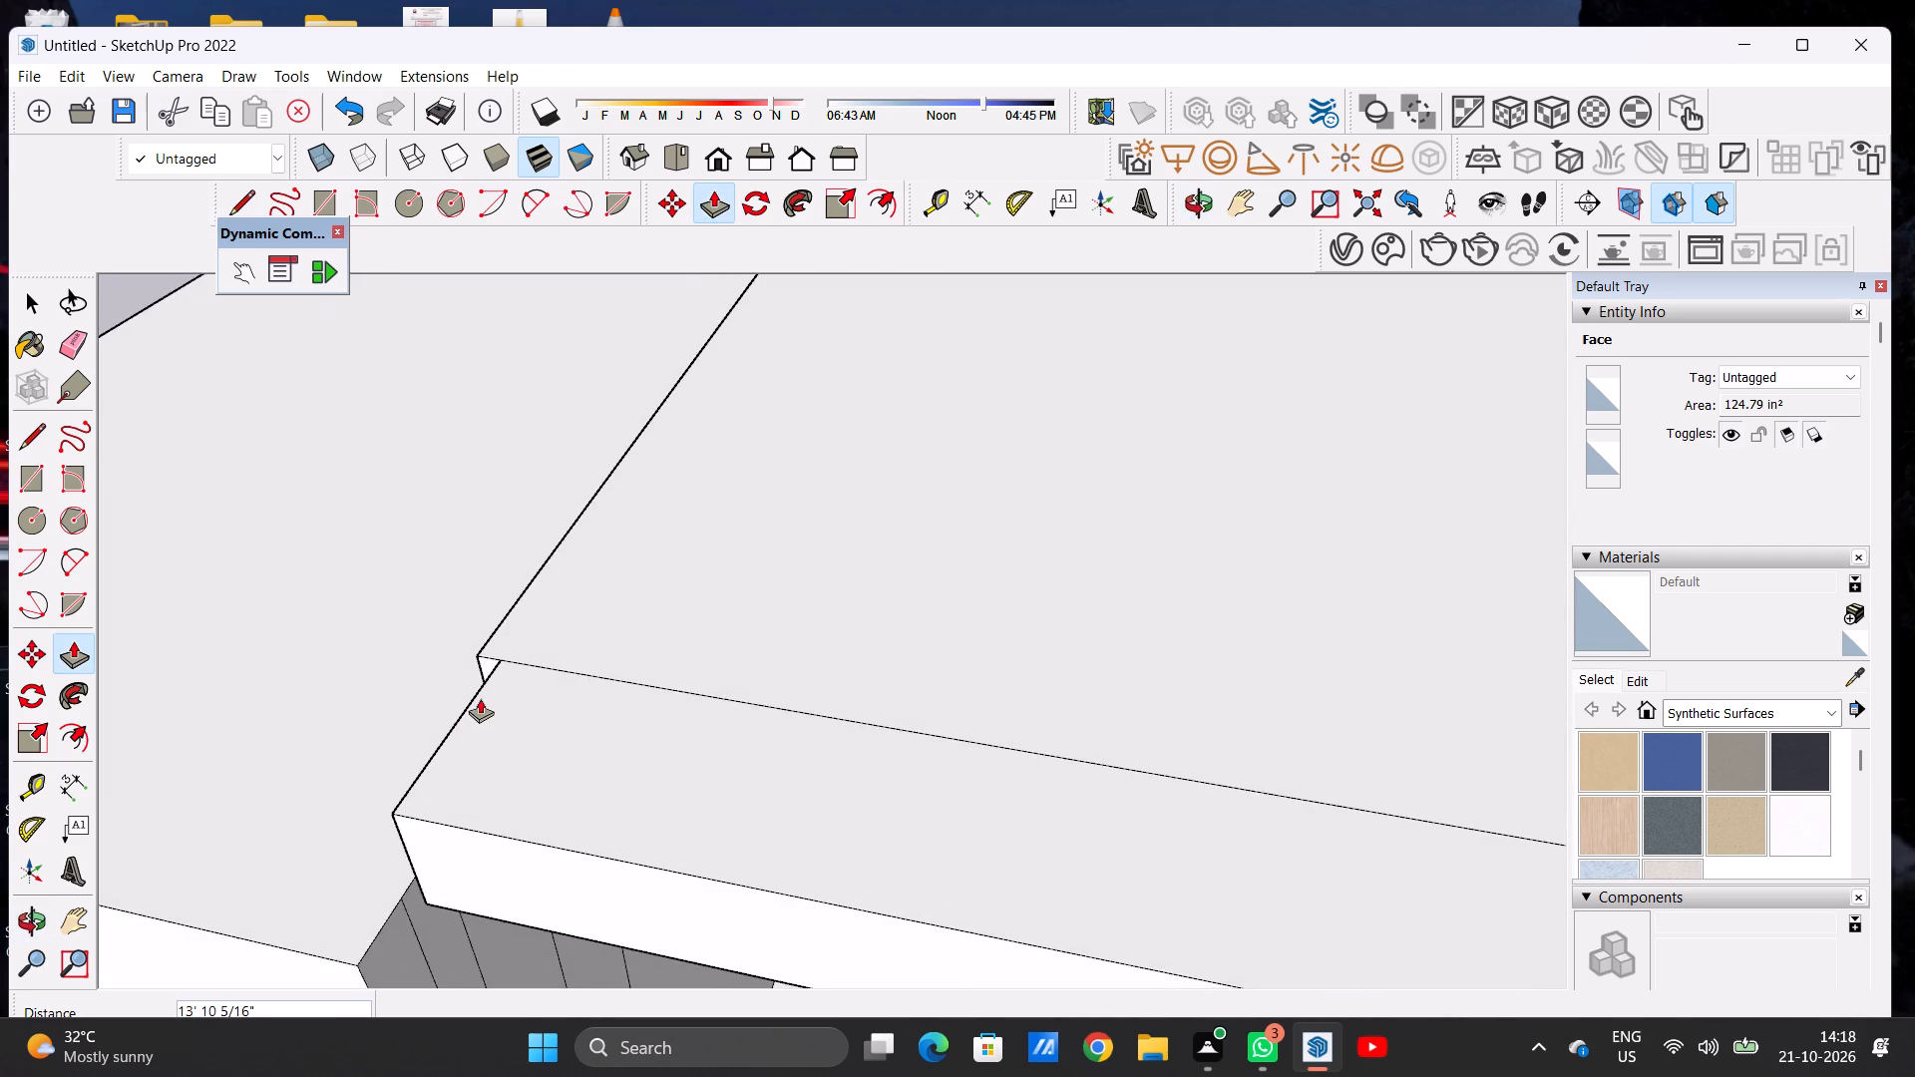
scroll(480, 698, "up", 6)
left_click(484, 629)
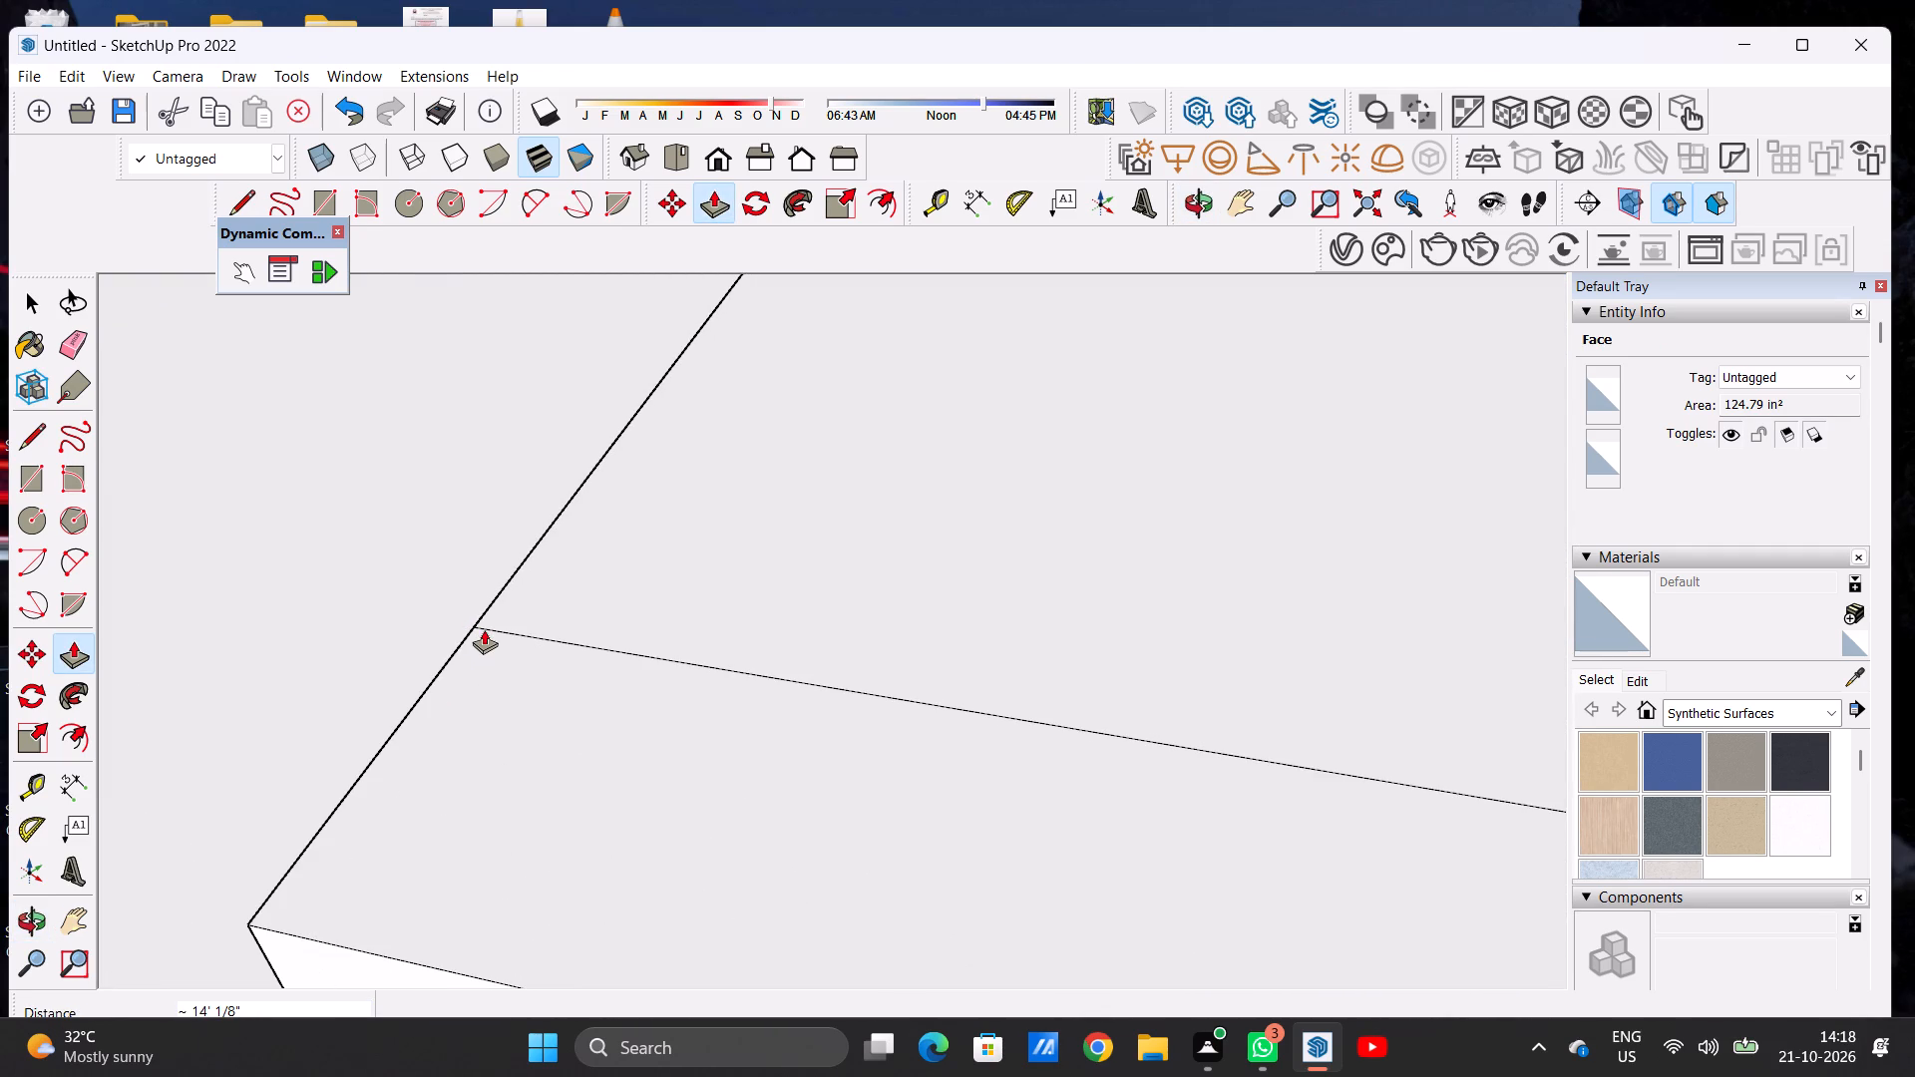
key("space")
Examine the top beam, the roof slab and the balcony frame from above and from the front.
scroll(494, 666, "down", 3)
scroll(509, 699, "up", 1)
scroll(512, 711, "down", 5)
scroll(596, 687, "up", 1)
scroll(596, 687, "down", 9)
scroll(594, 706, "up", 1)
scroll(594, 706, "down", 6)
scroll(594, 706, "up", 1)
scroll(594, 706, "down", 3)
scroll(594, 706, "up", 1)
scroll(594, 706, "down", 3)
scroll(702, 637, "up", 1)
scroll(704, 639, "down", 3)
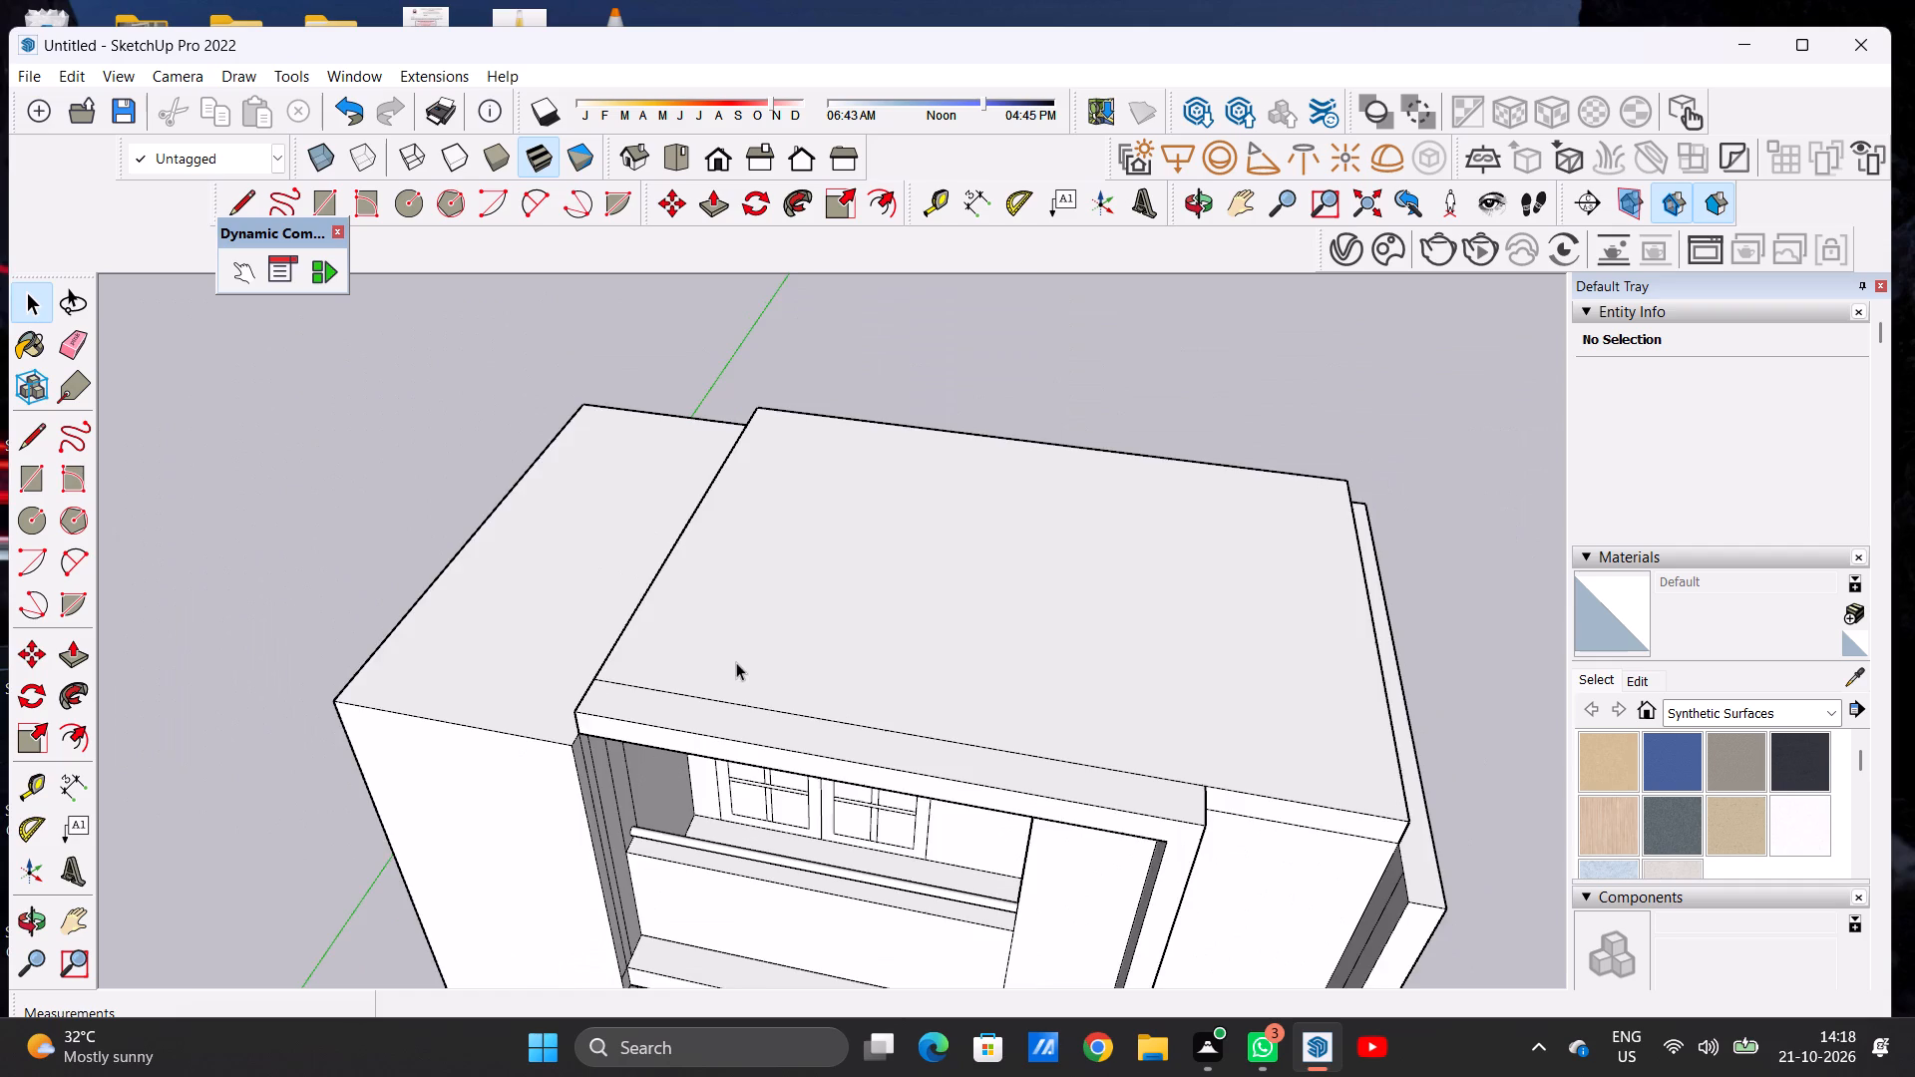
scroll(736, 662, "down", 3)
scroll(743, 664, "up", 1)
scroll(743, 666, "down", 3)
middle_click_drag(799, 789, 894, 572)
scroll(865, 635, "down", 5)
scroll(859, 667, "up", 2)
middle_click_drag(883, 698, 877, 653)
scroll(909, 609, "up", 5)
middle_click_drag(988, 611, 955, 611)
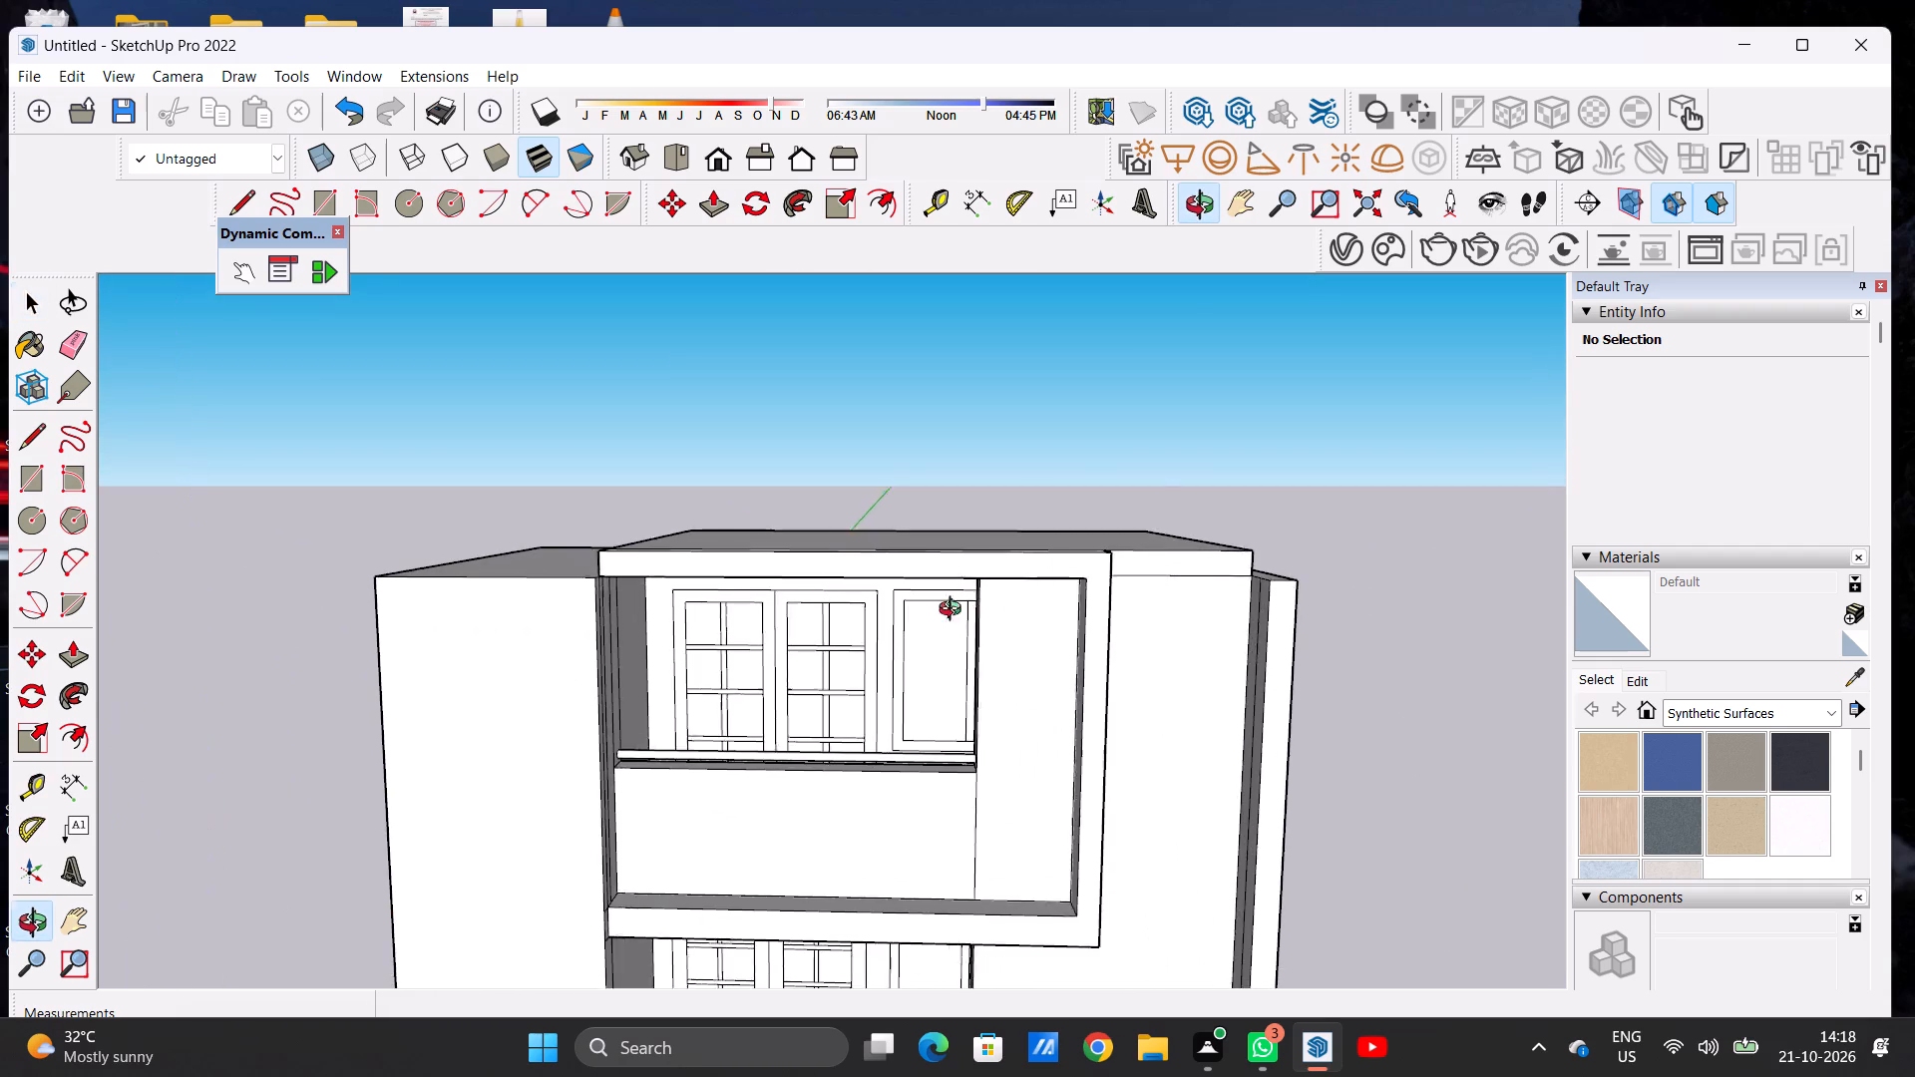
middle_click_drag(955, 611, 597, 643)
middle_click_drag(642, 644, 921, 644)
scroll(637, 707, "down", 4)
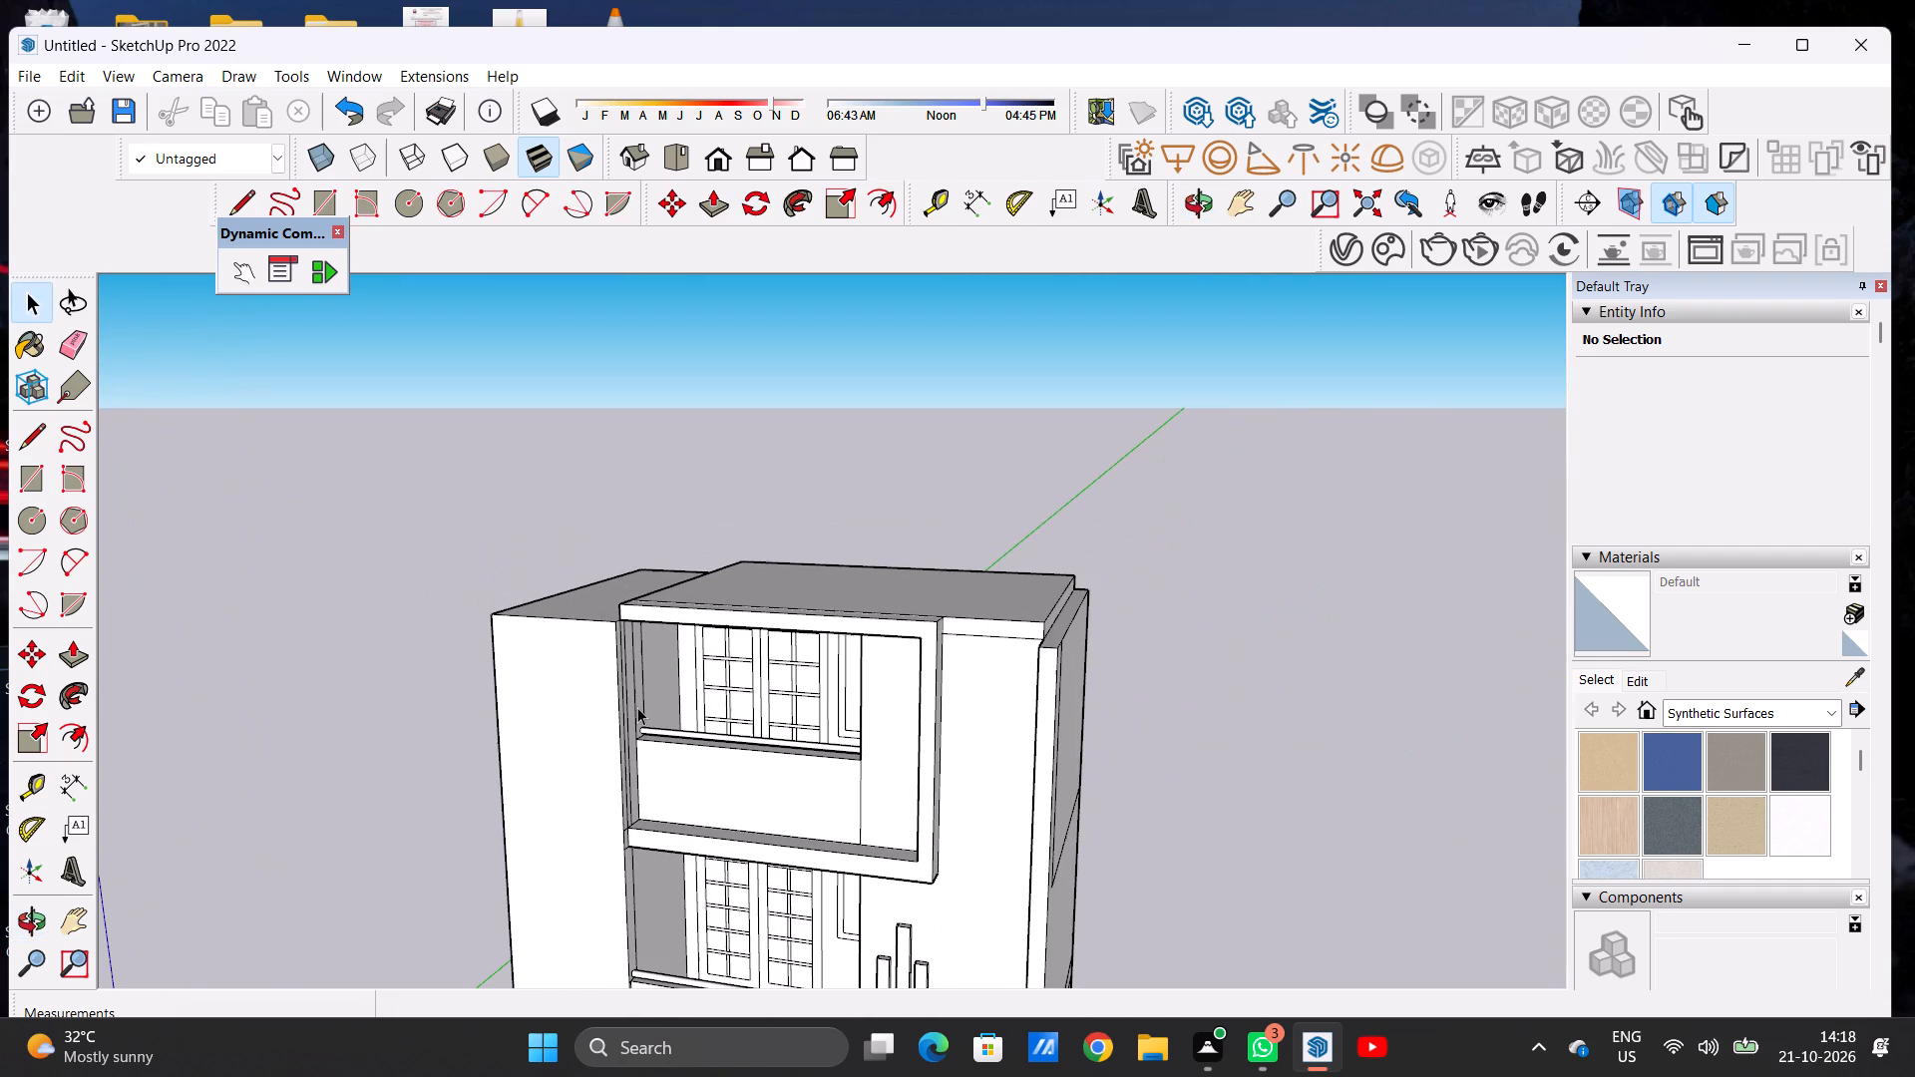
scroll(690, 631, "down", 3)
scroll(800, 631, "up", 6)
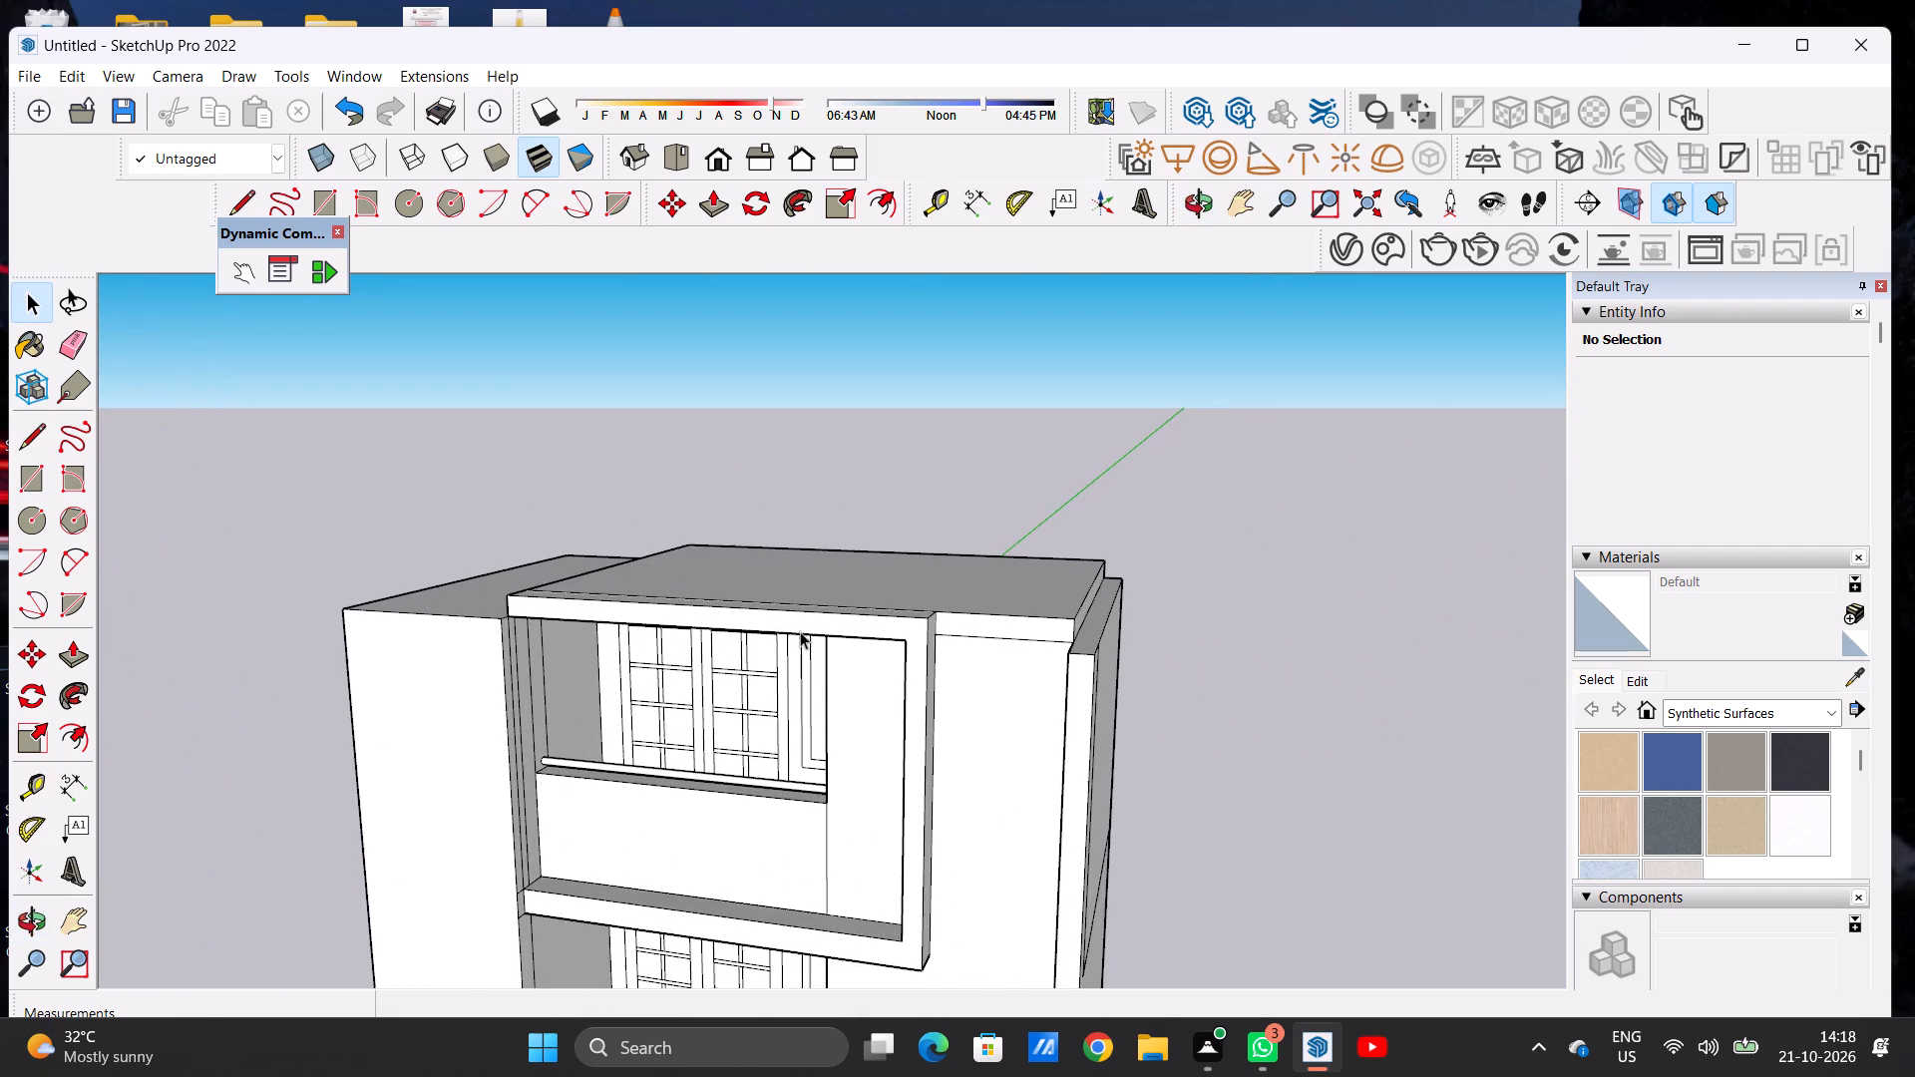
Erase the horizontal edge between the roof slab's front face and the plain front wall beside the frame post.
scroll(804, 653, "down", 4)
middle_click_drag(804, 653, 874, 629)
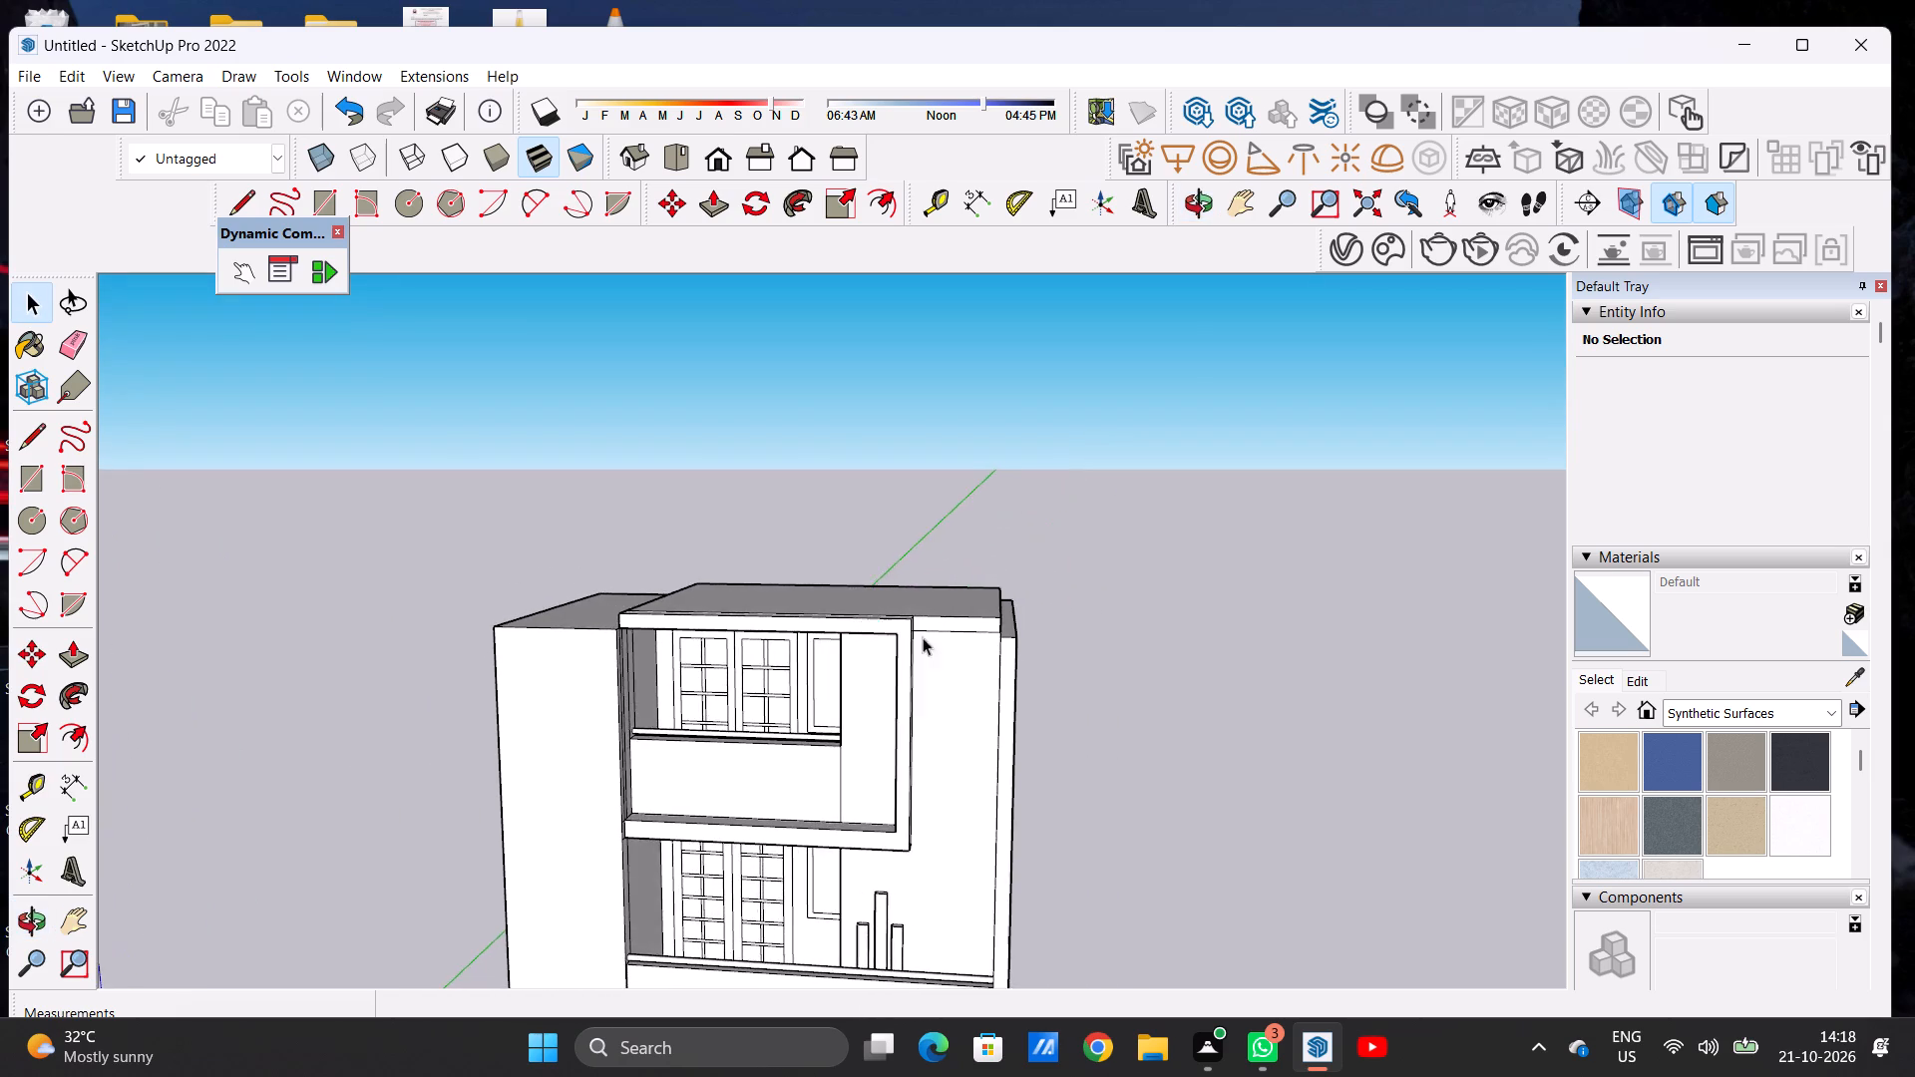
scroll(940, 642, "up", 8)
key("e")
left_click(954, 616)
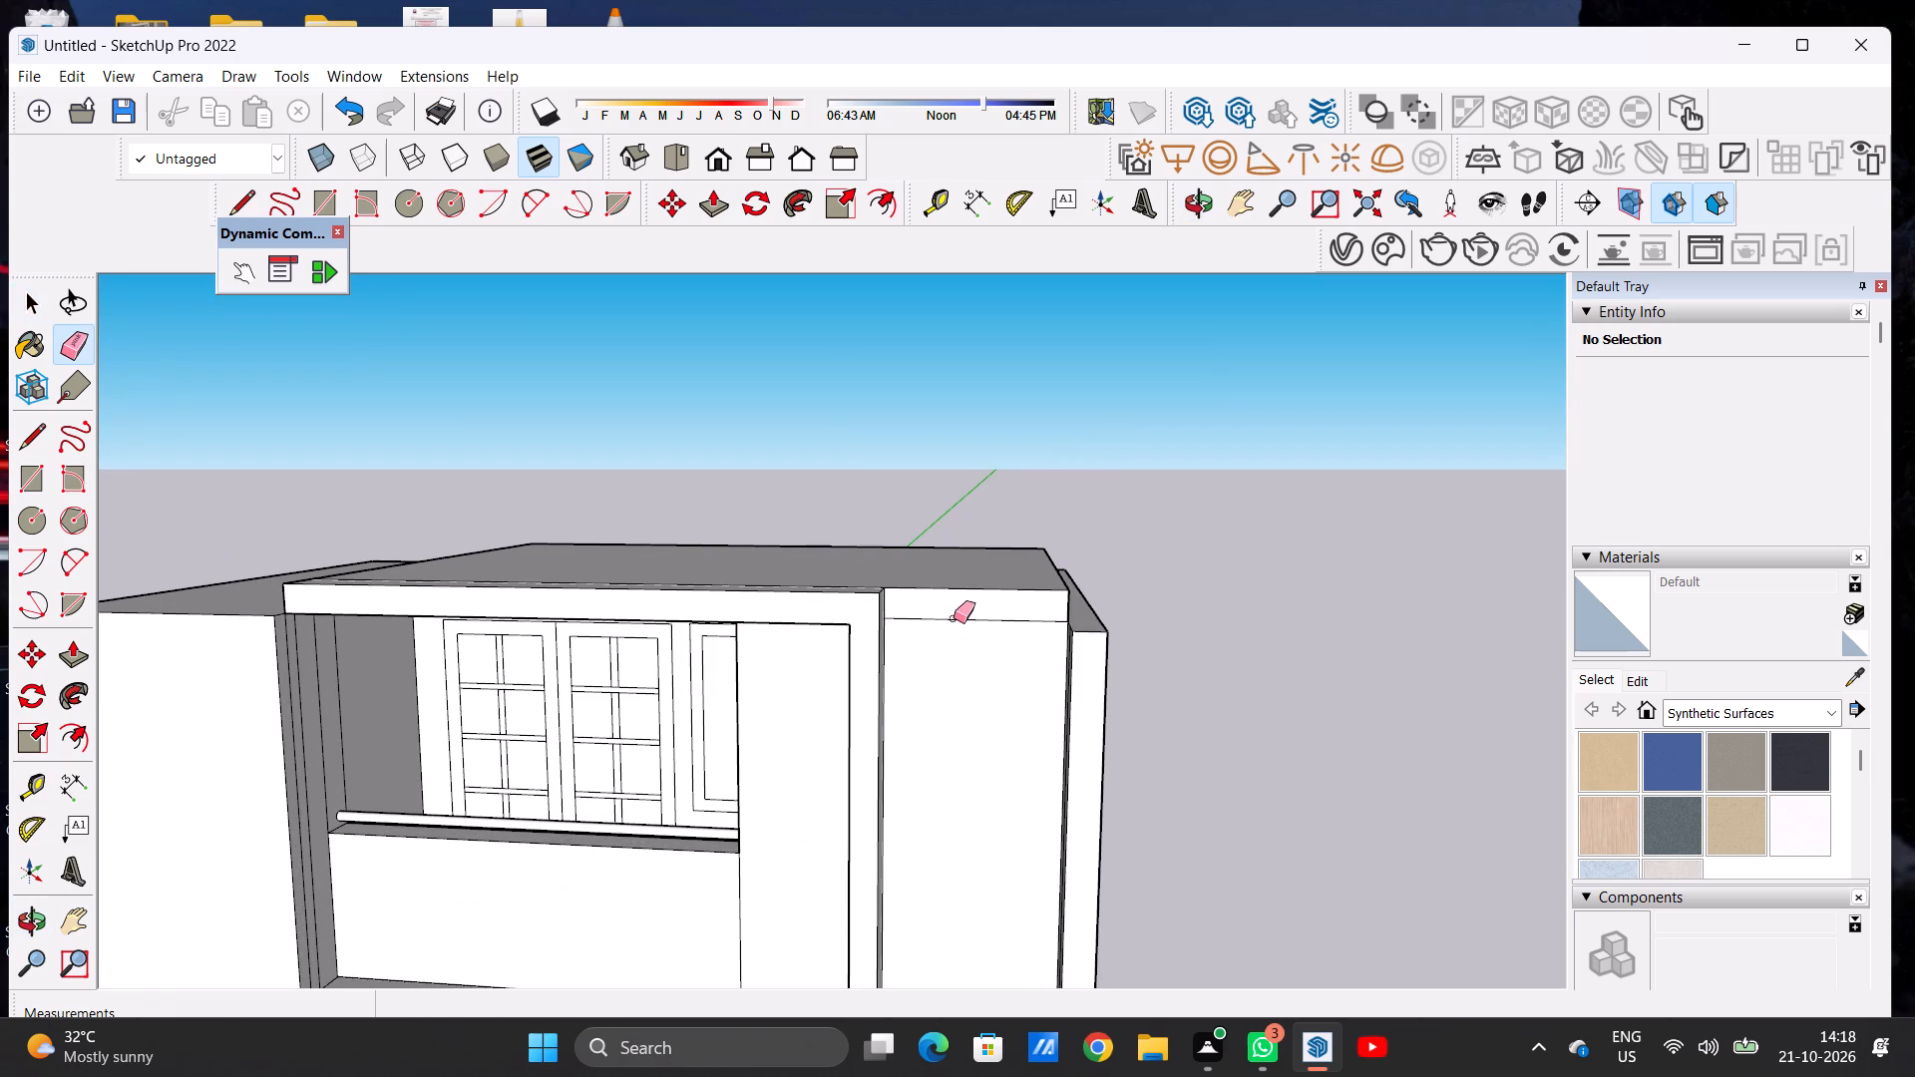
key("space")
Examine the whole front facade, the balconies and the upper frame from several angles and distances.
scroll(856, 709, "down", 8)
scroll(780, 655, "up", 1)
scroll(780, 655, "down", 2)
scroll(796, 724, "up", 5)
middle_click_drag(649, 714, 697, 697)
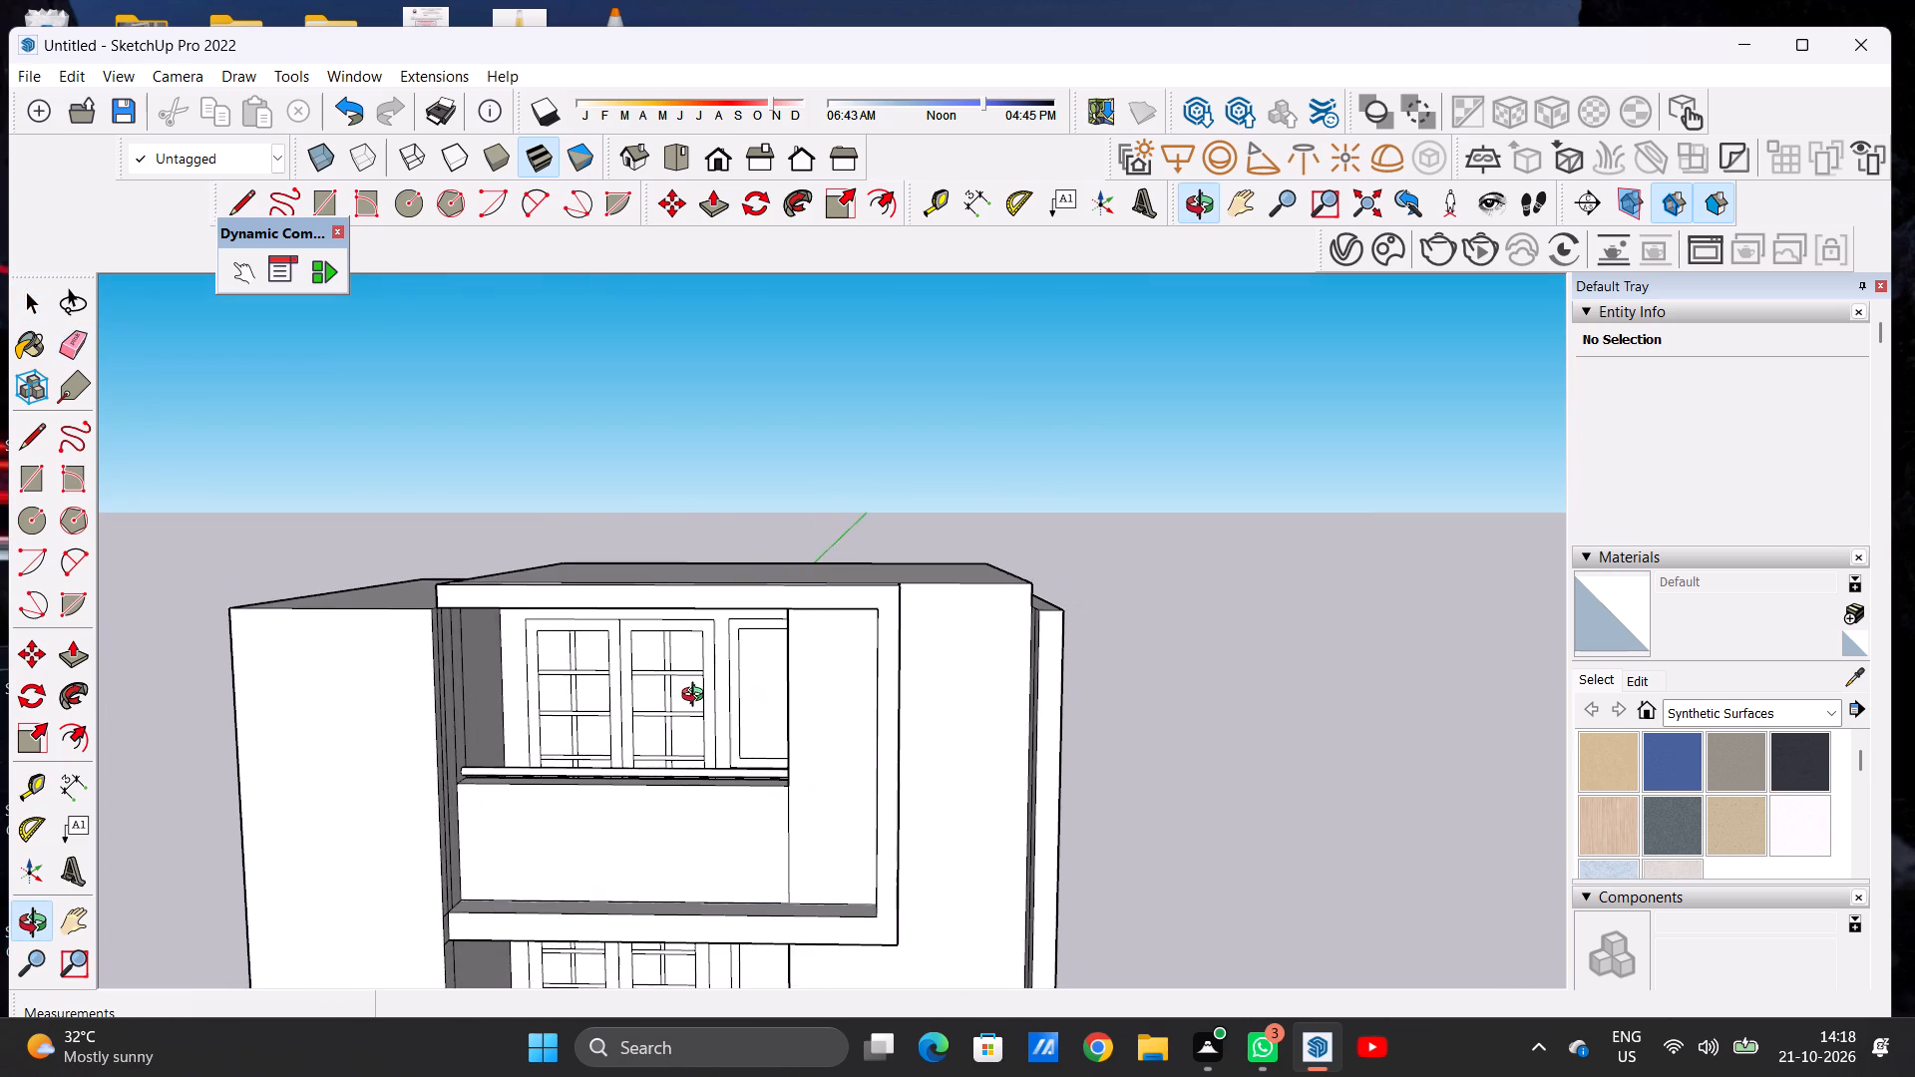
middle_click_drag(697, 697, 680, 691)
scroll(788, 659, "down", 16)
scroll(860, 880, "up", 4)
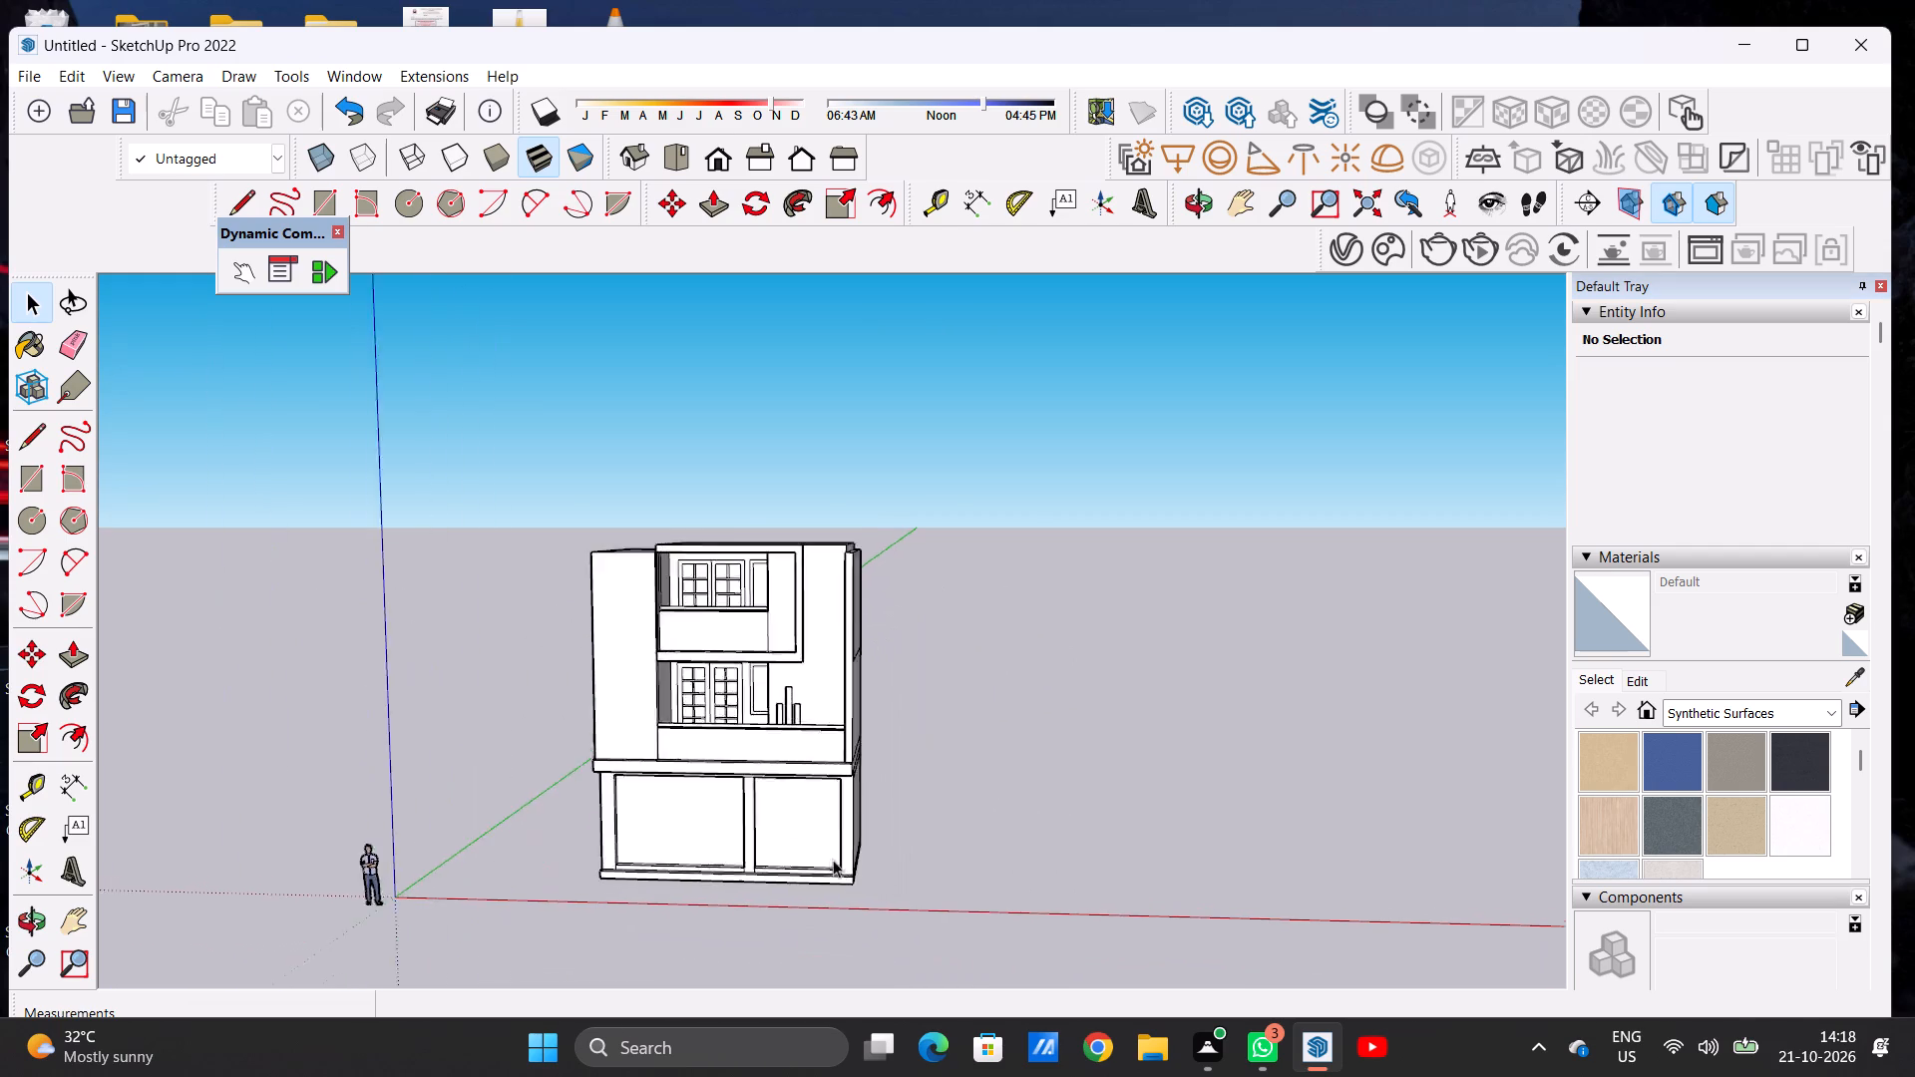
scroll(833, 860, "up", 4)
scroll(746, 791, "down", 5)
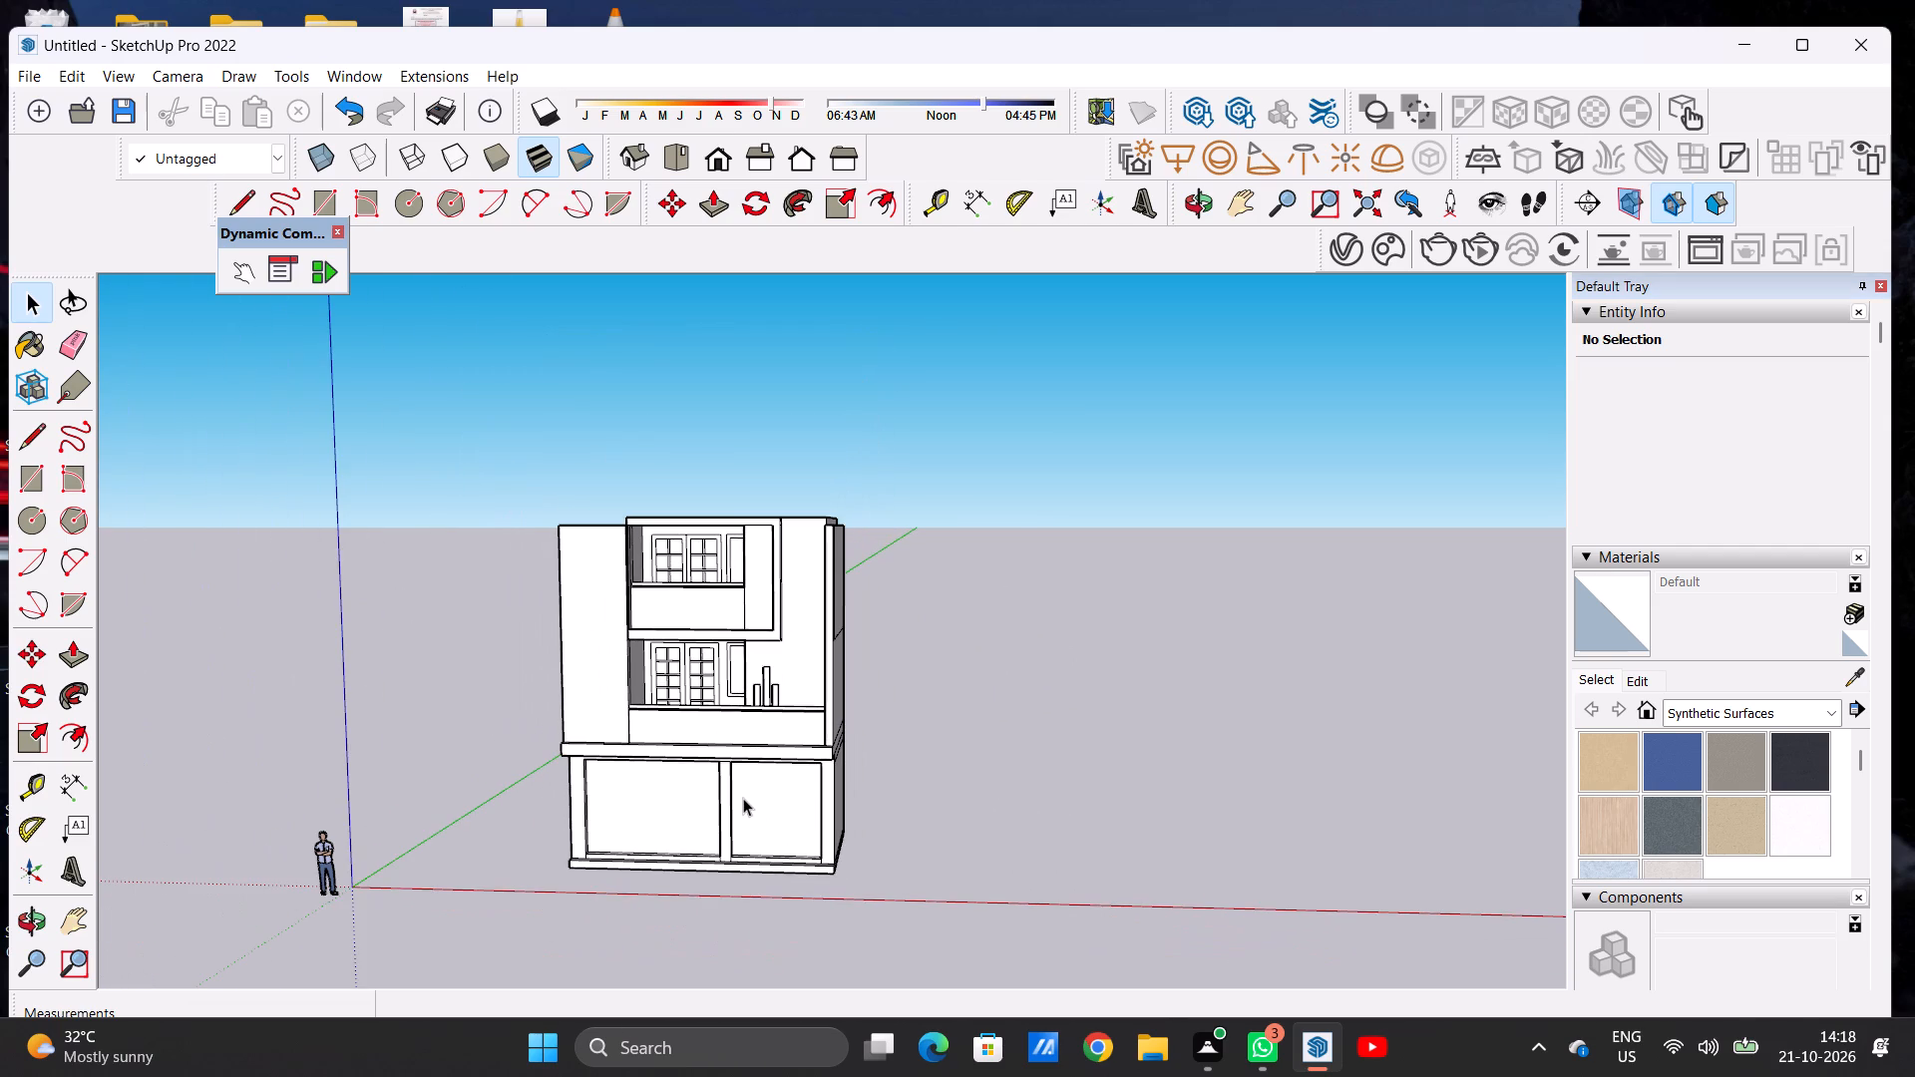
scroll(686, 676, "up", 6)
scroll(673, 662, "down", 4)
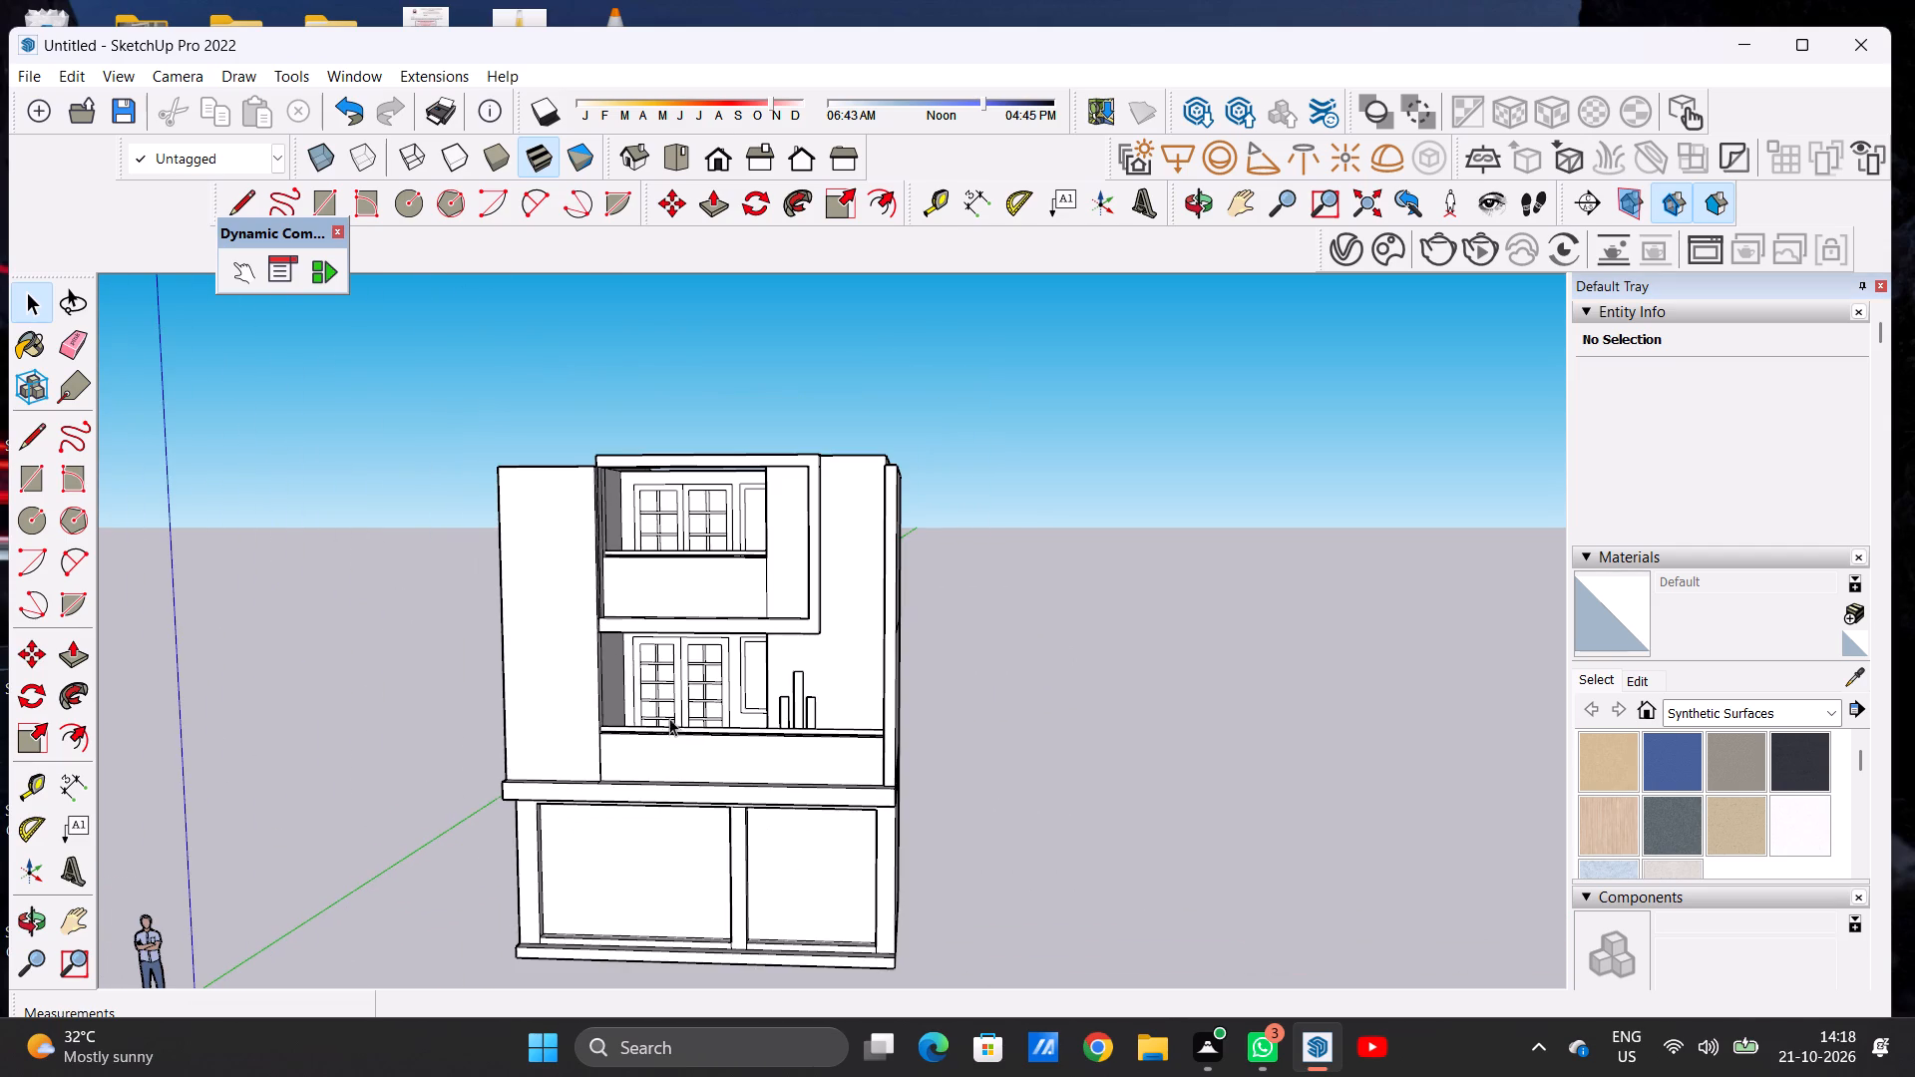
scroll(606, 578, "up", 2)
scroll(606, 578, "down", 1)
scroll(606, 578, "up", 5)
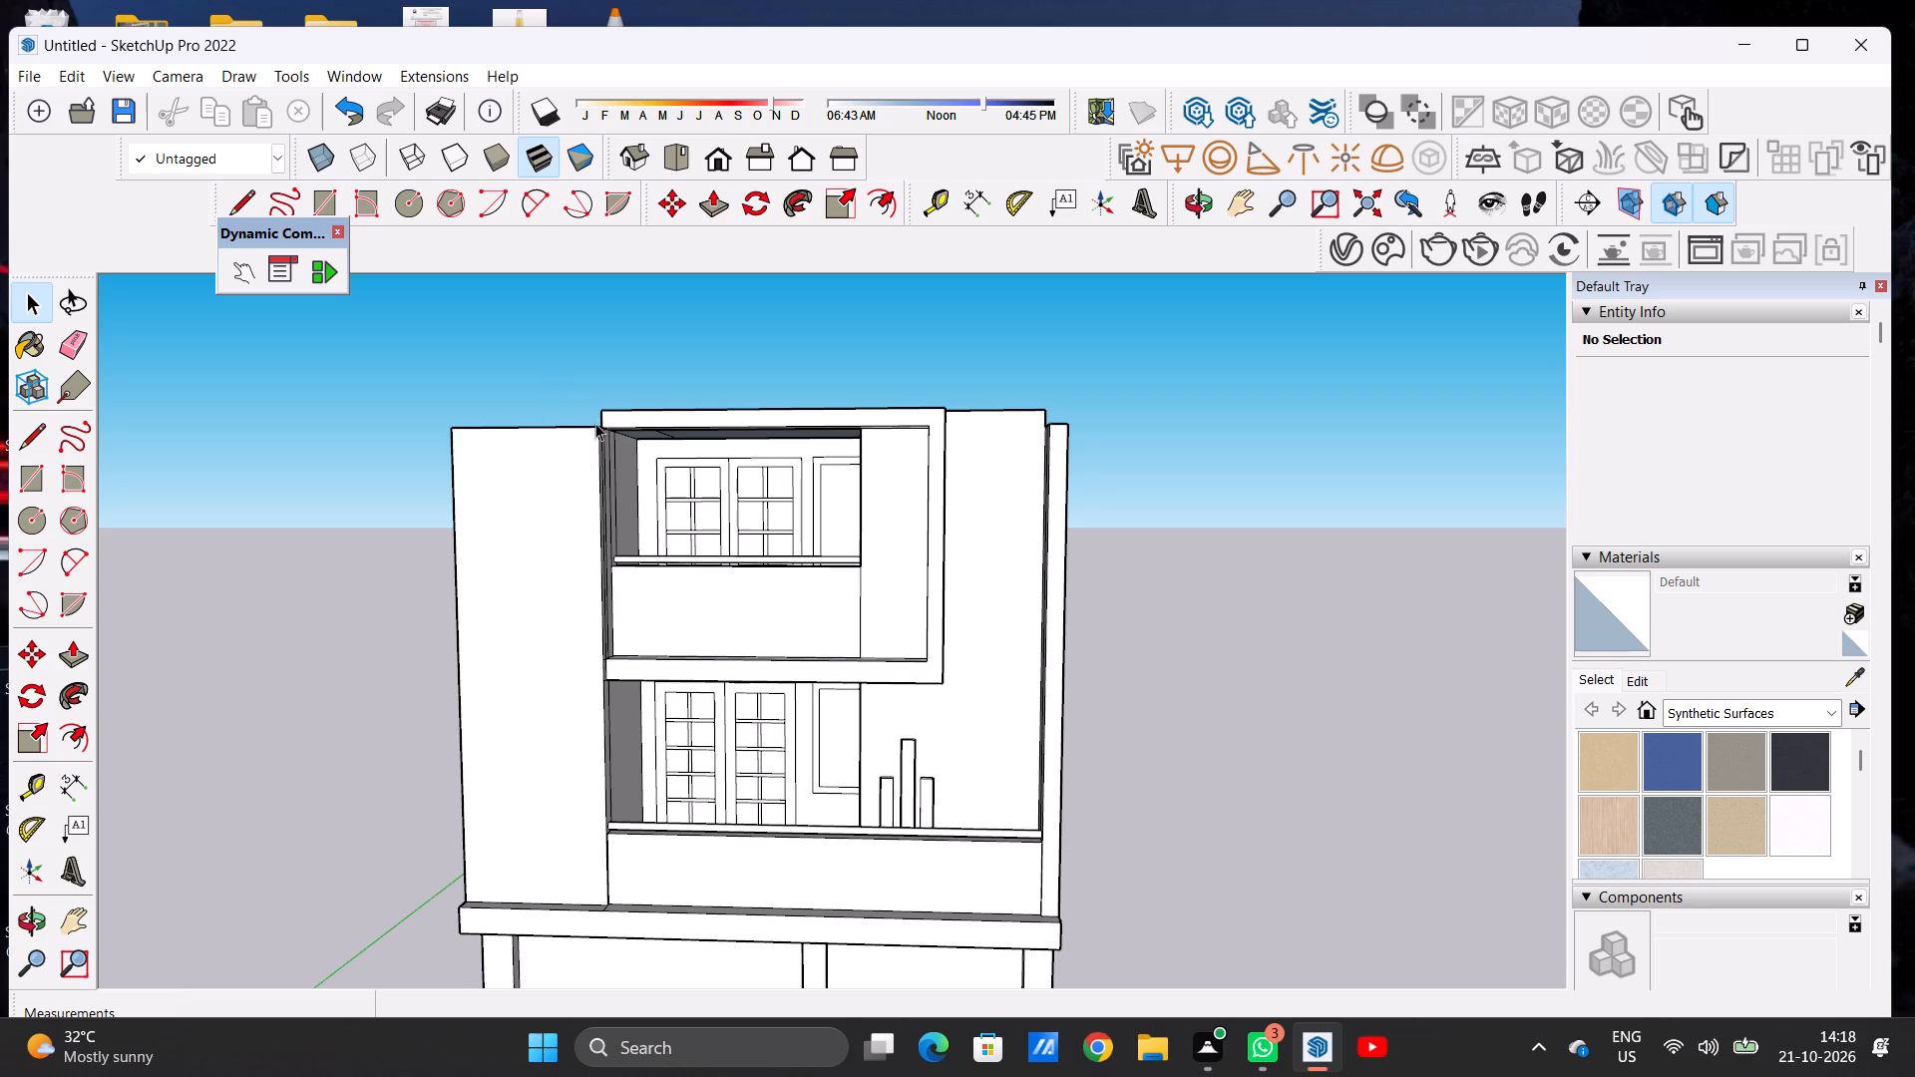
scroll(597, 416, "down", 9)
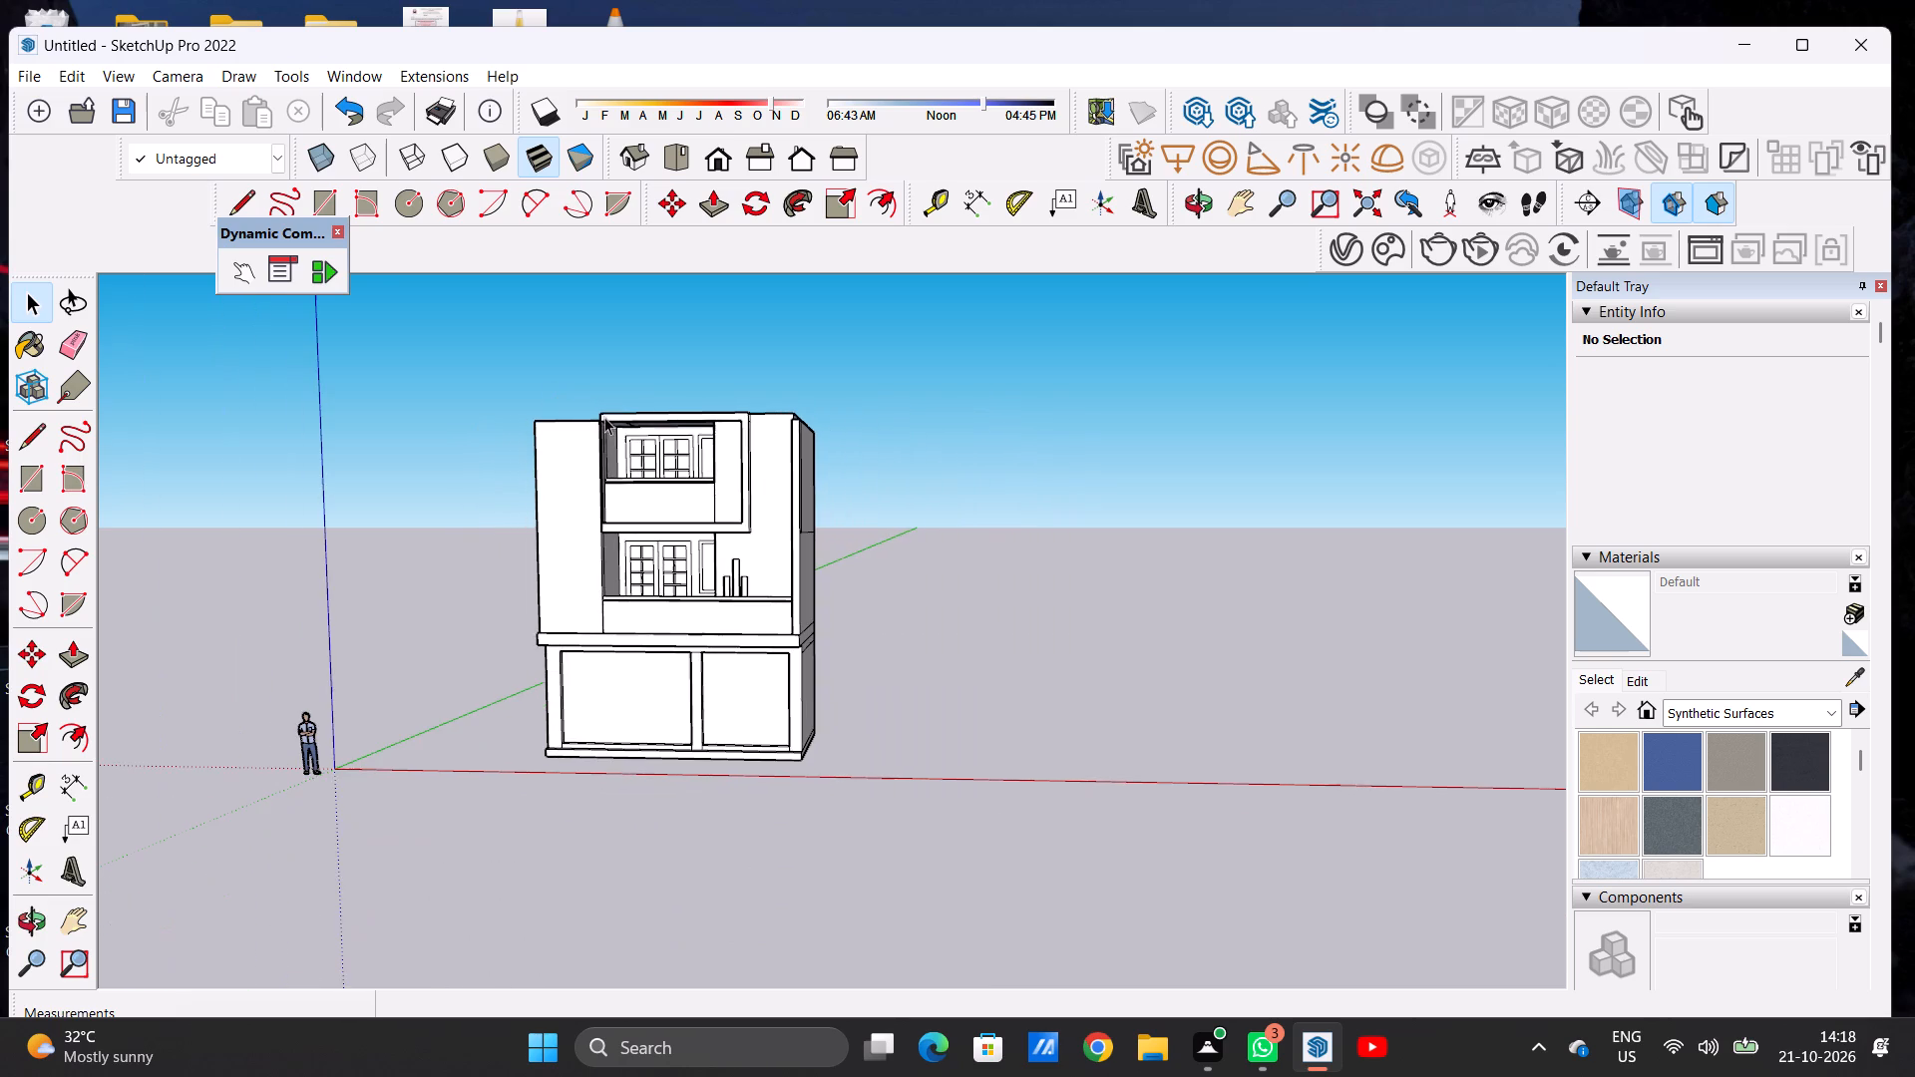
scroll(645, 456, "down", 1)
scroll(645, 456, "up", 7)
scroll(638, 451, "down", 1)
scroll(638, 451, "up", 4)
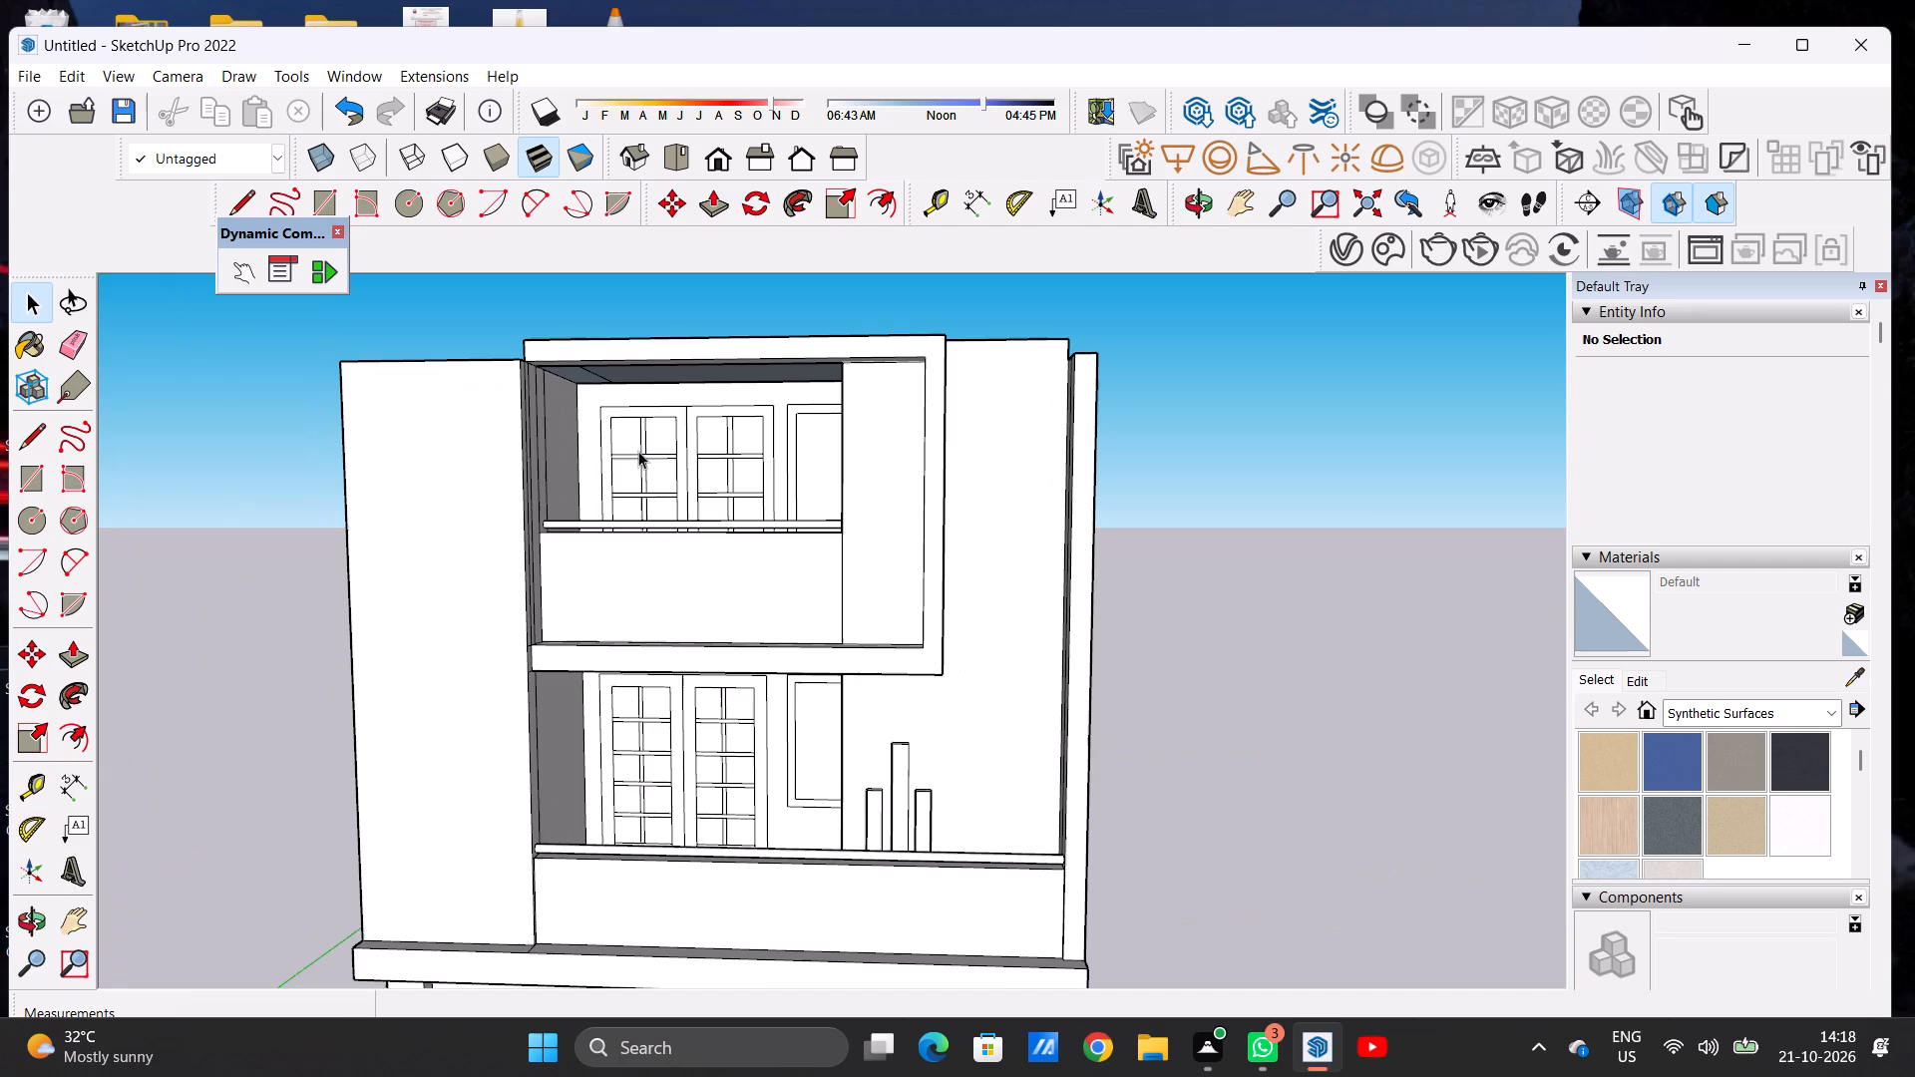
scroll(638, 451, "up", 7)
middle_click_drag(667, 468, 613, 522)
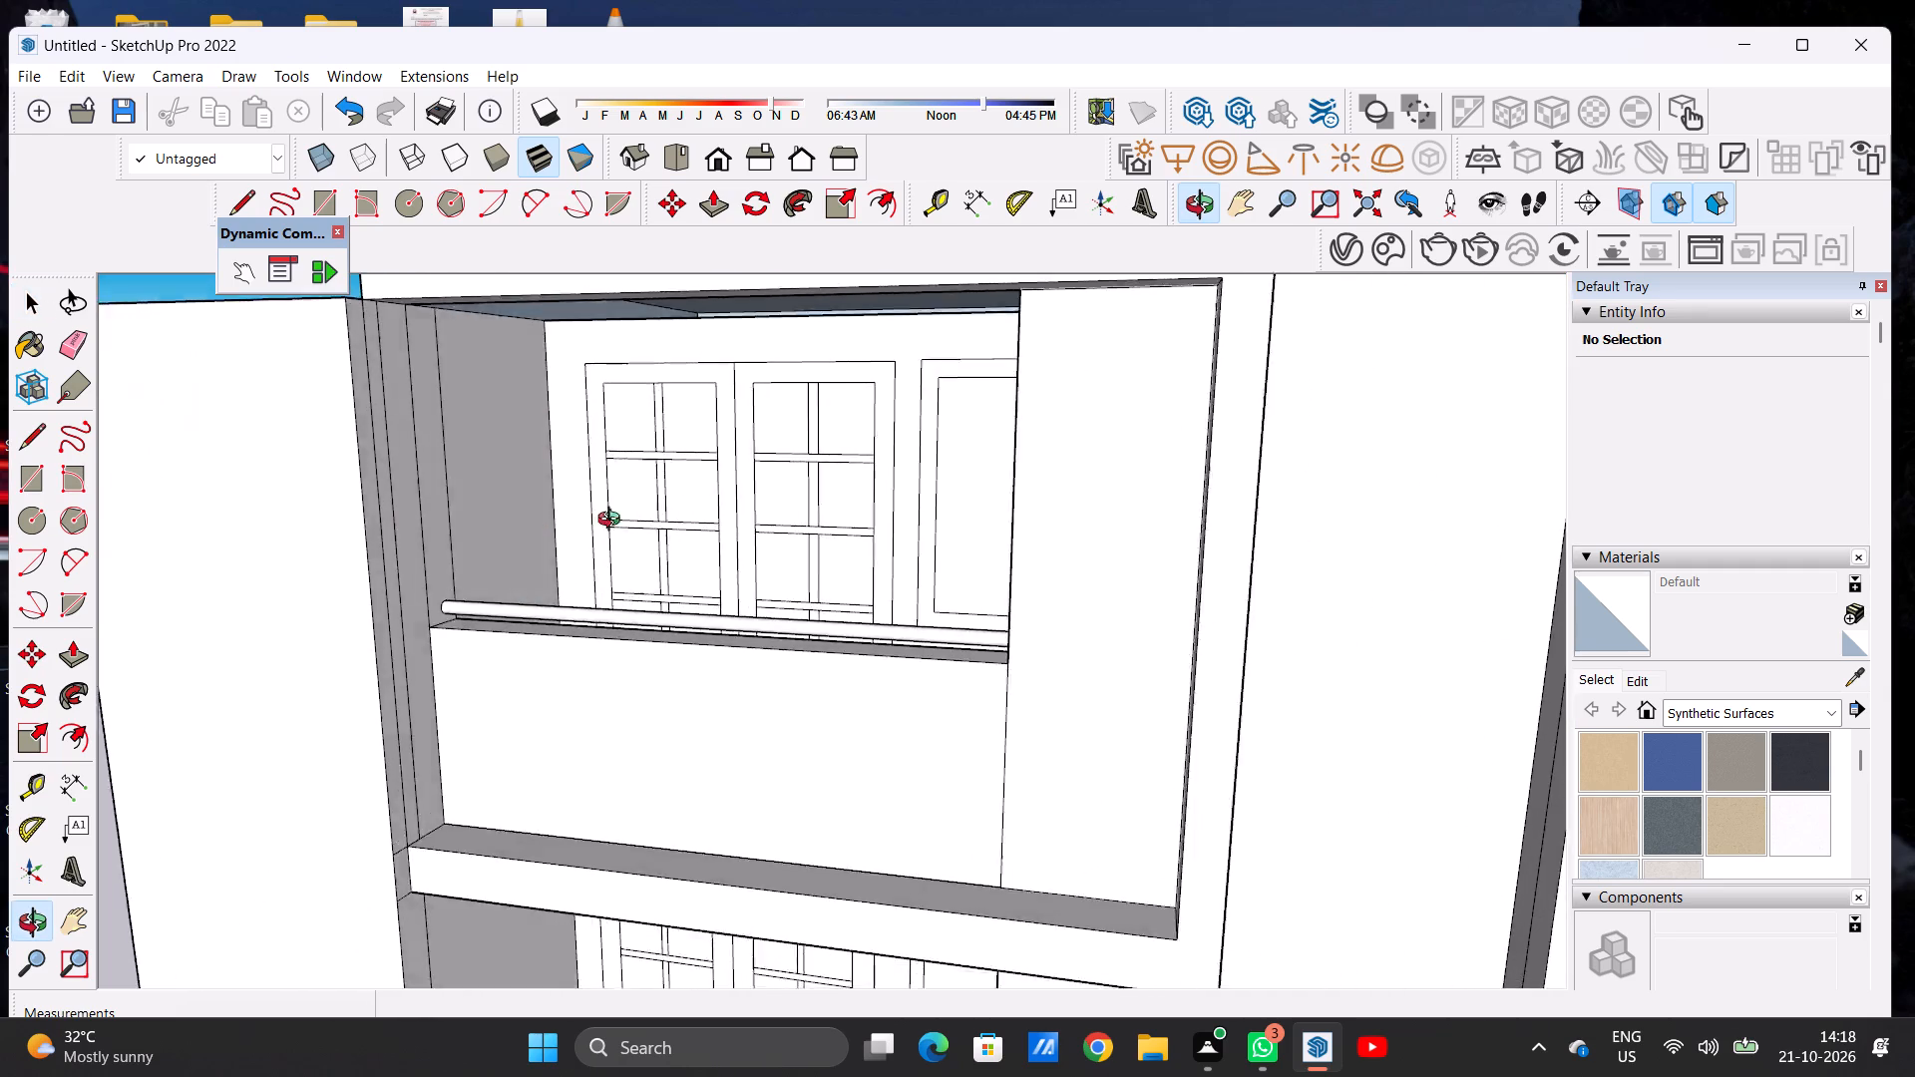
middle_click_drag(613, 522, 682, 543)
scroll(780, 539, "down", 6)
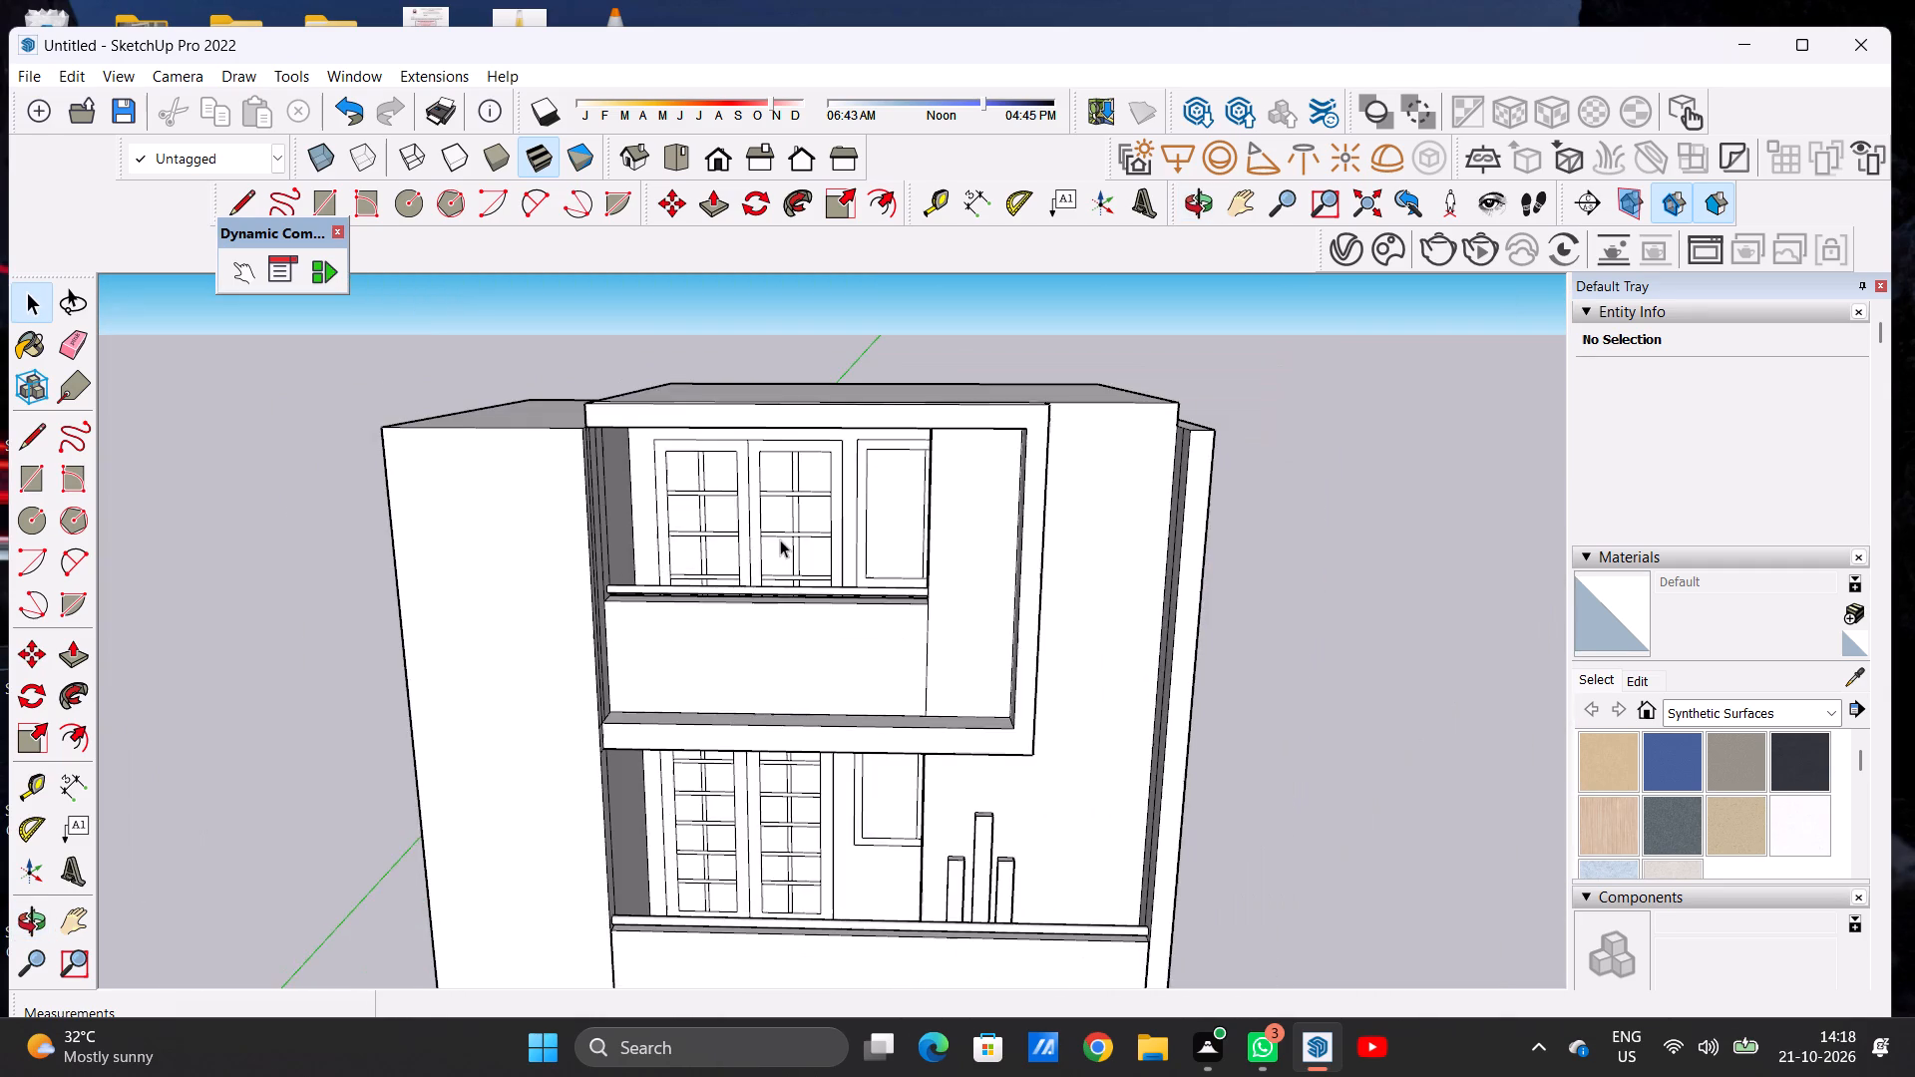
scroll(780, 539, "down", 11)
scroll(769, 632, "down", 1)
scroll(769, 640, "up", 2)
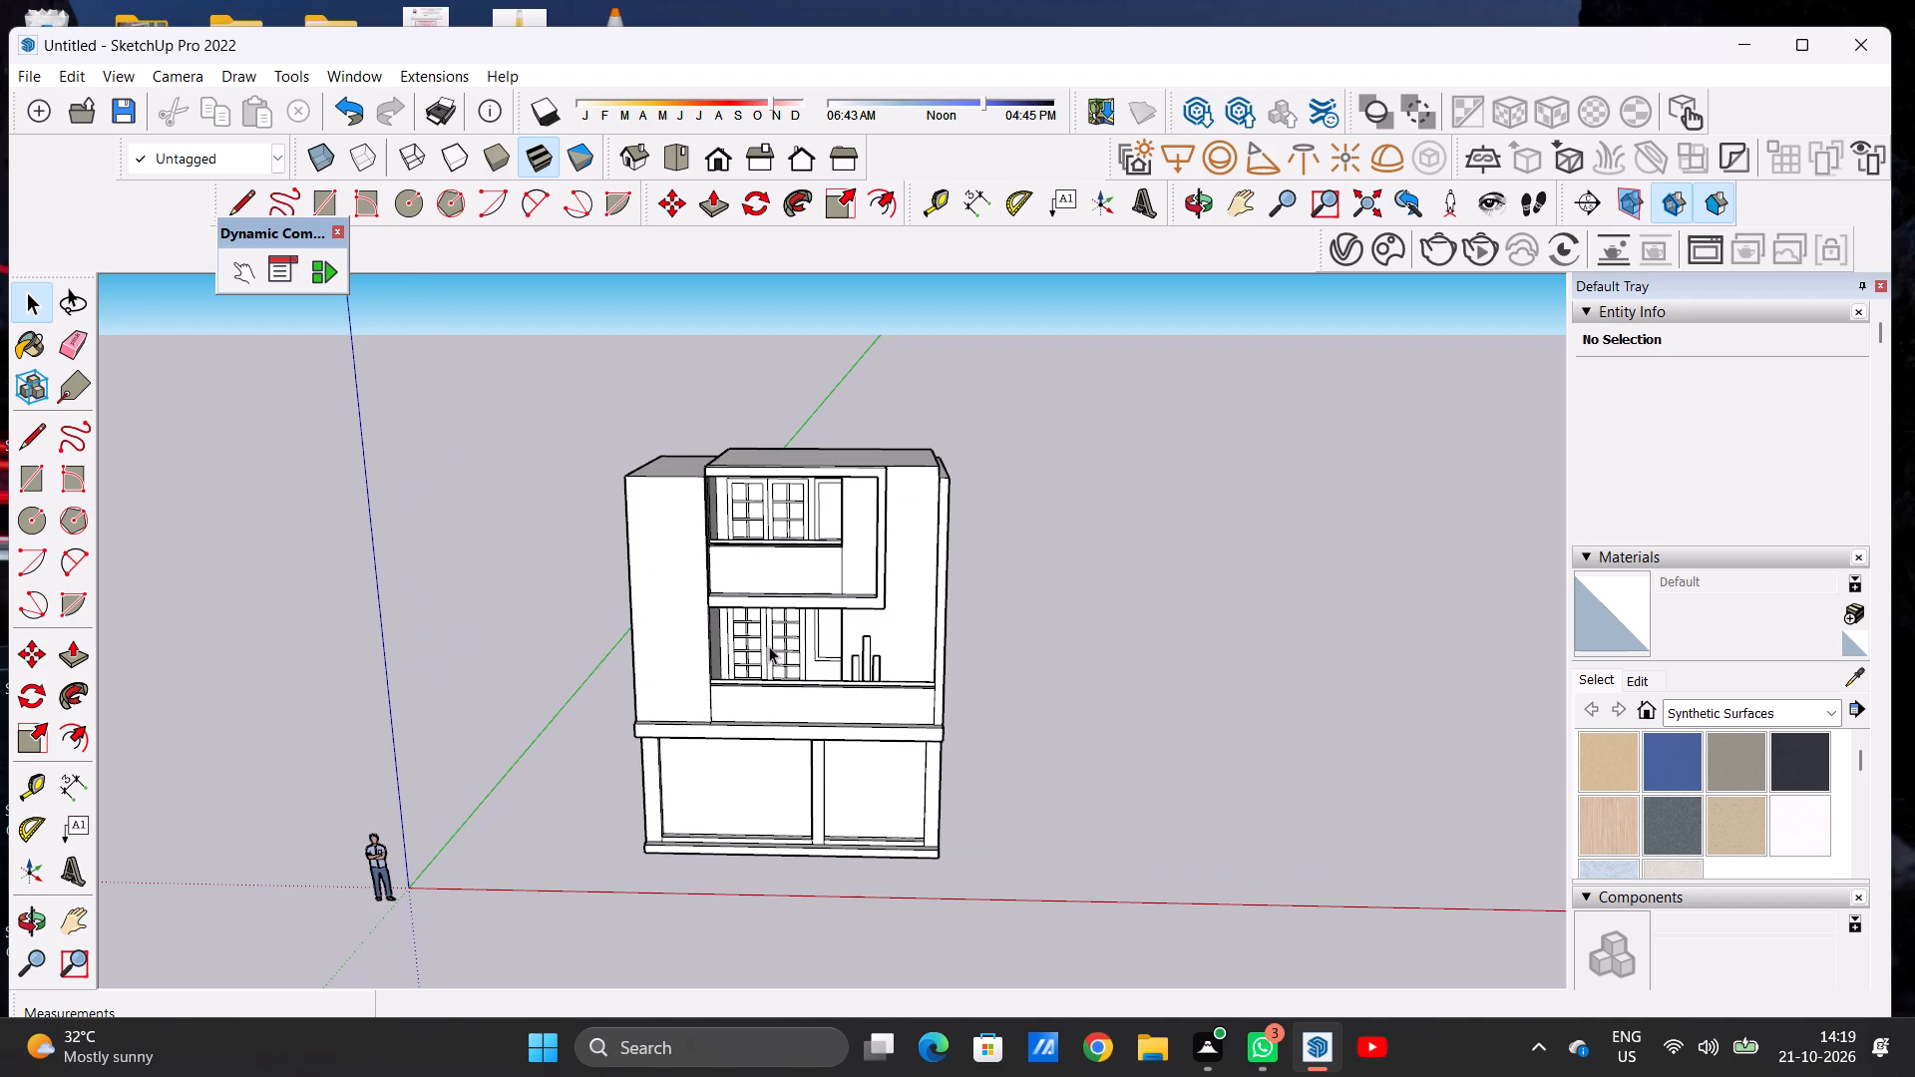
scroll(769, 646, "down", 3)
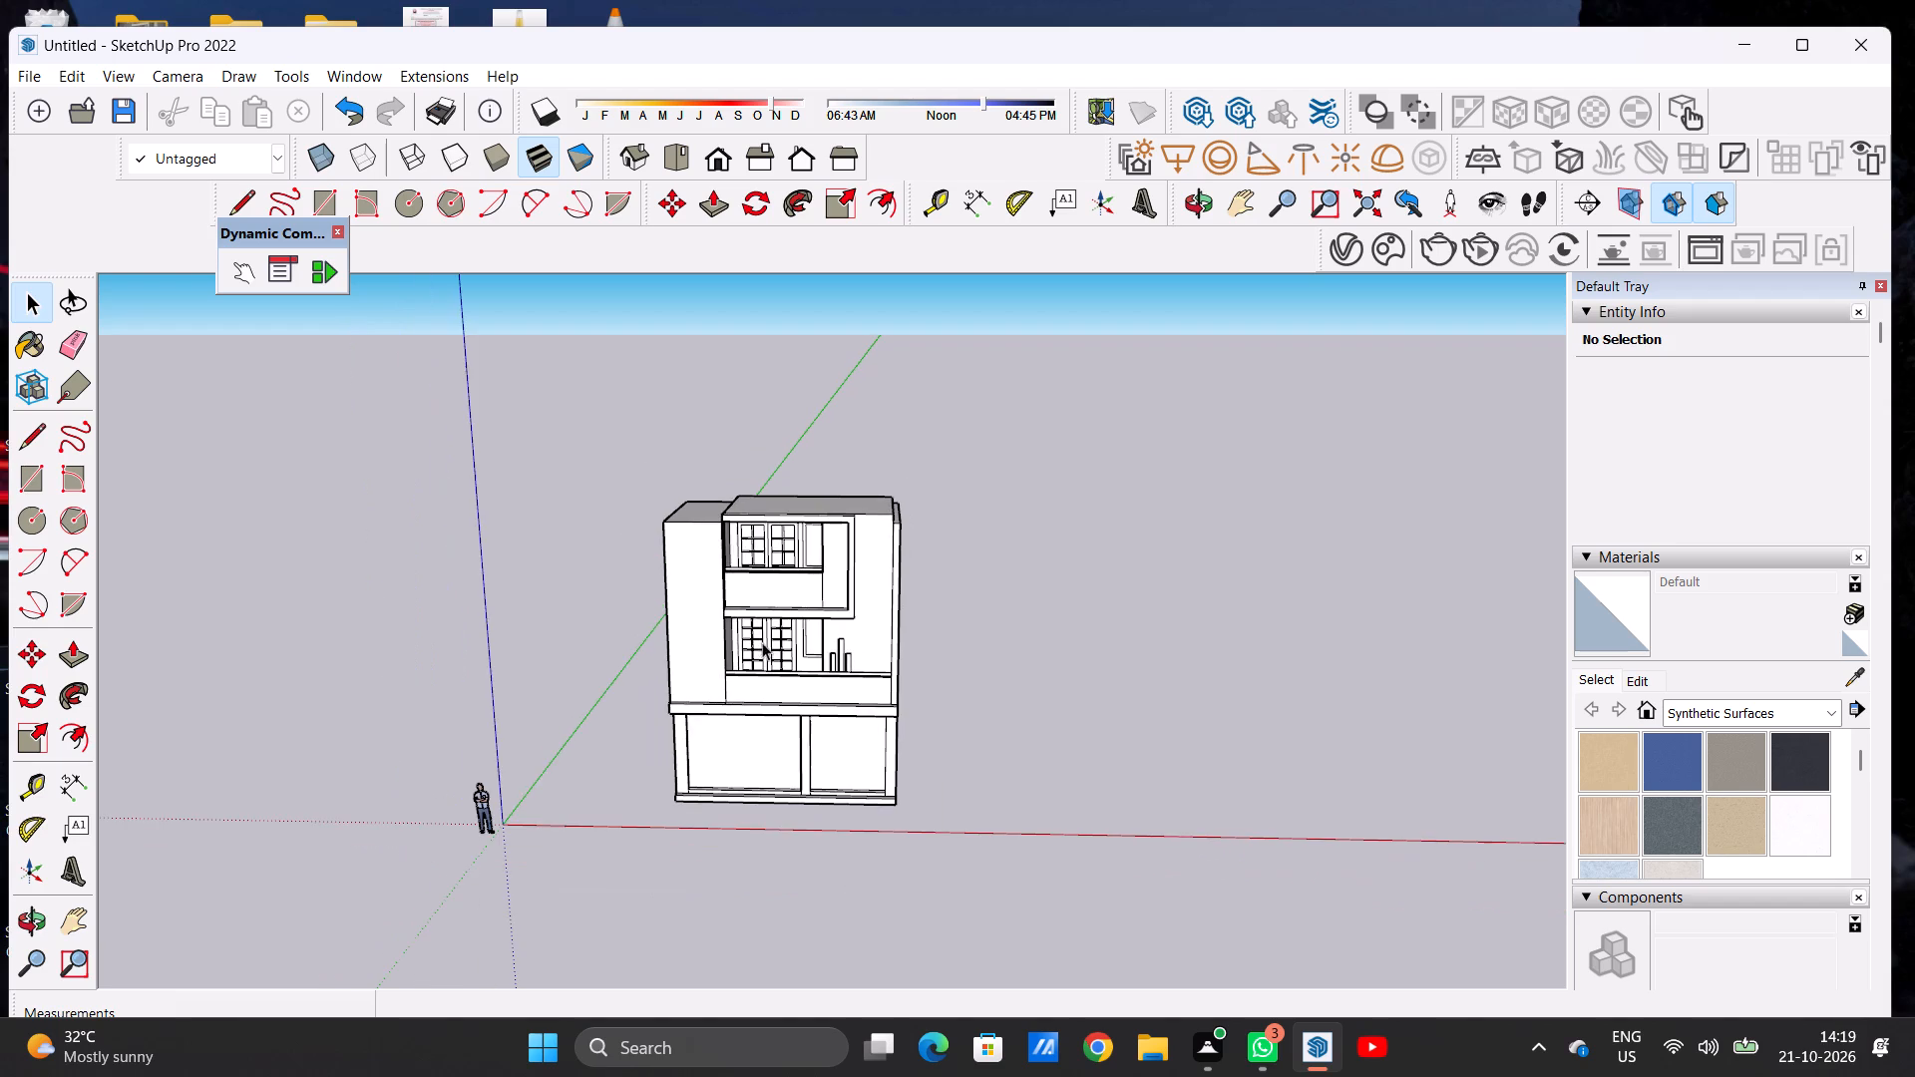
scroll(753, 566, "up", 3)
scroll(753, 564, "down", 1)
scroll(753, 564, "up", 9)
middle_click_drag(793, 502, 466, 501)
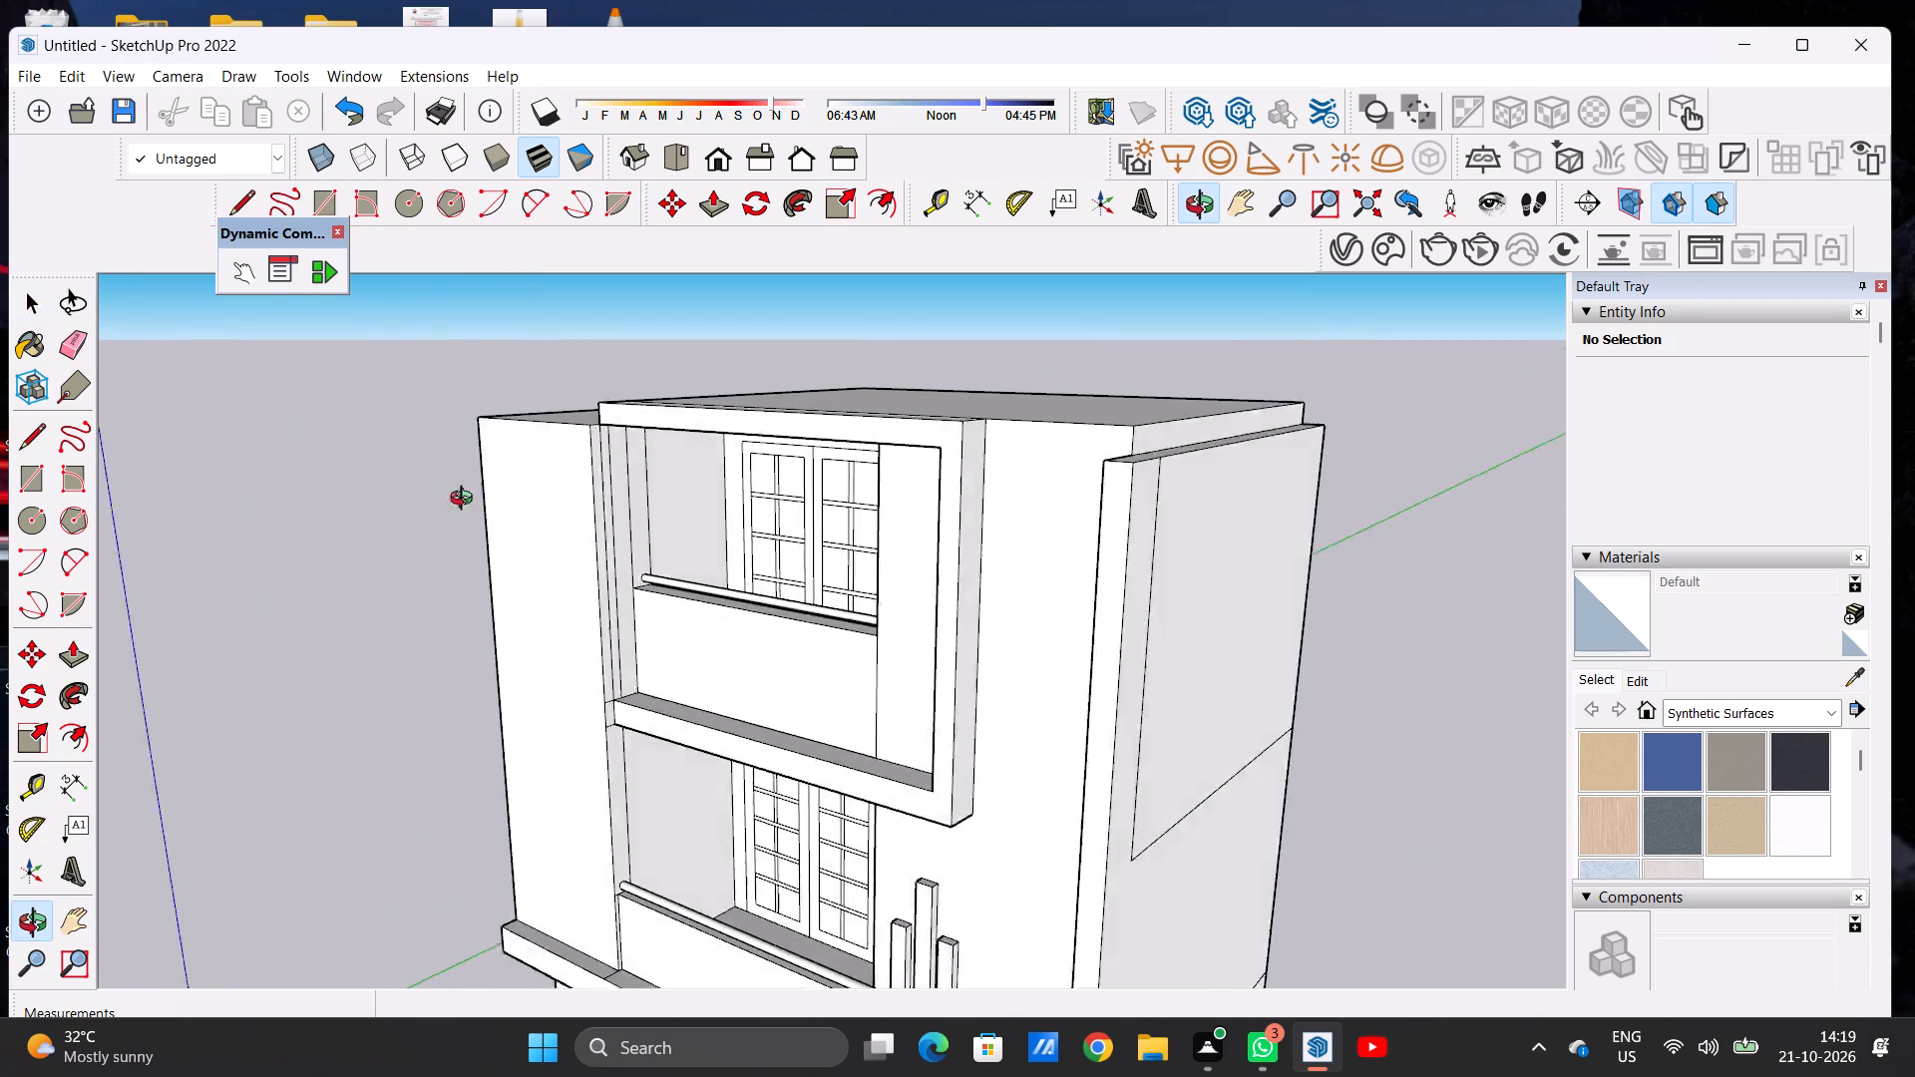
middle_click_drag(466, 501, 828, 508)
middle_click(828, 508)
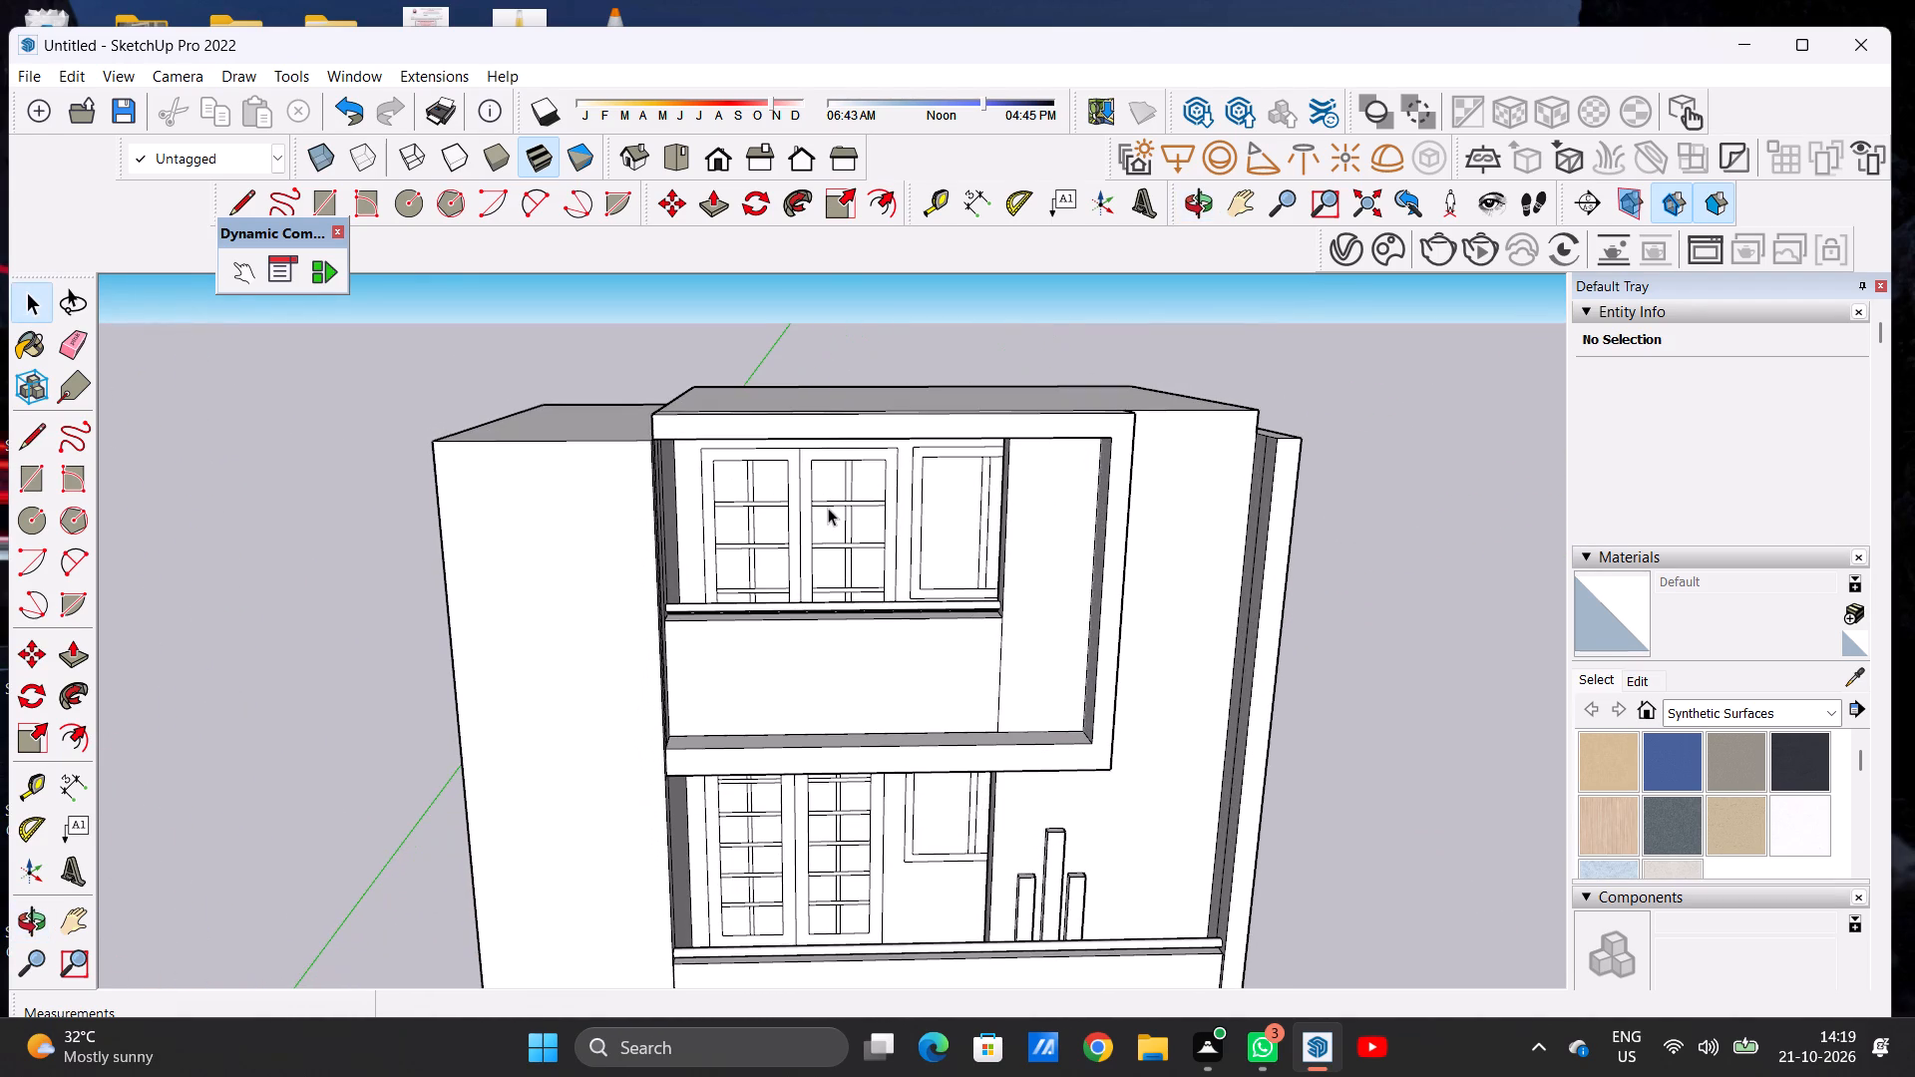
scroll(752, 458, "down", 5)
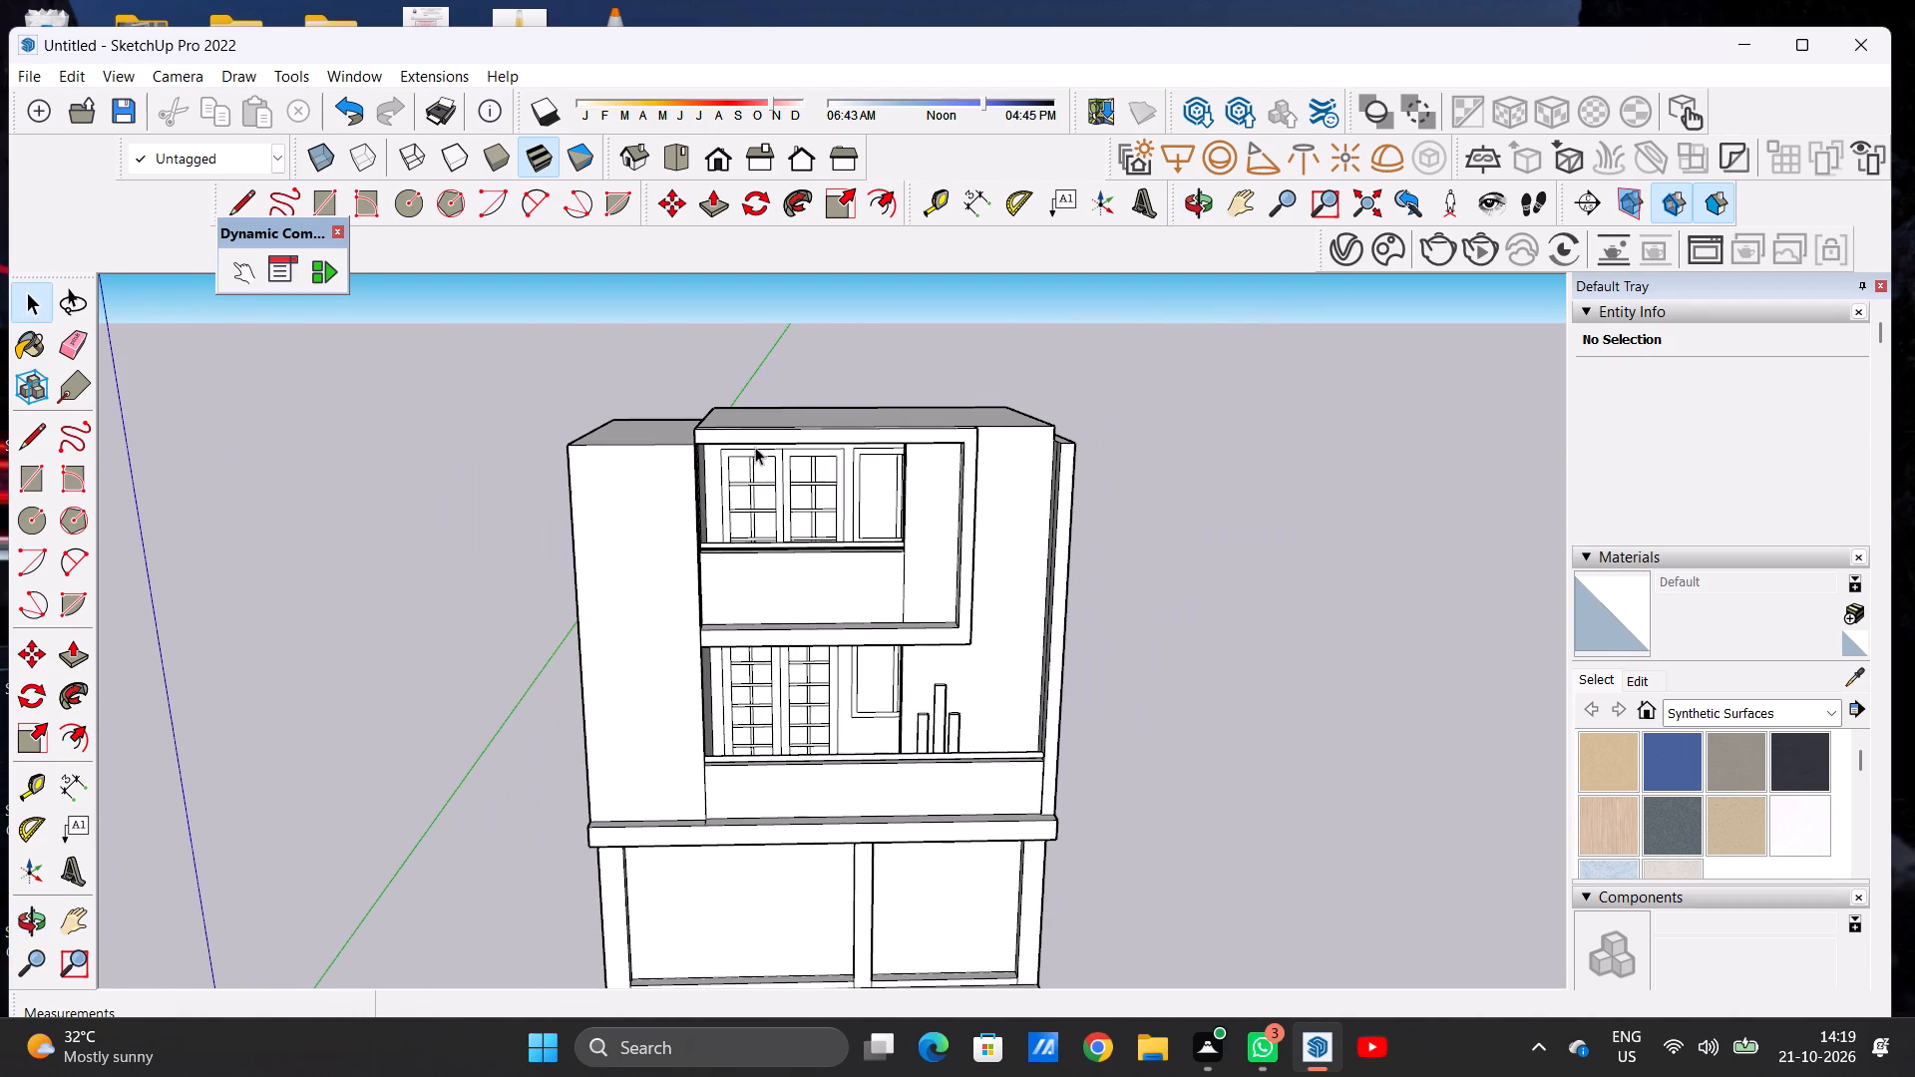
scroll(564, 468, "down", 4)
scroll(674, 472, "up", 5)
middle_click_drag(725, 502, 673, 502)
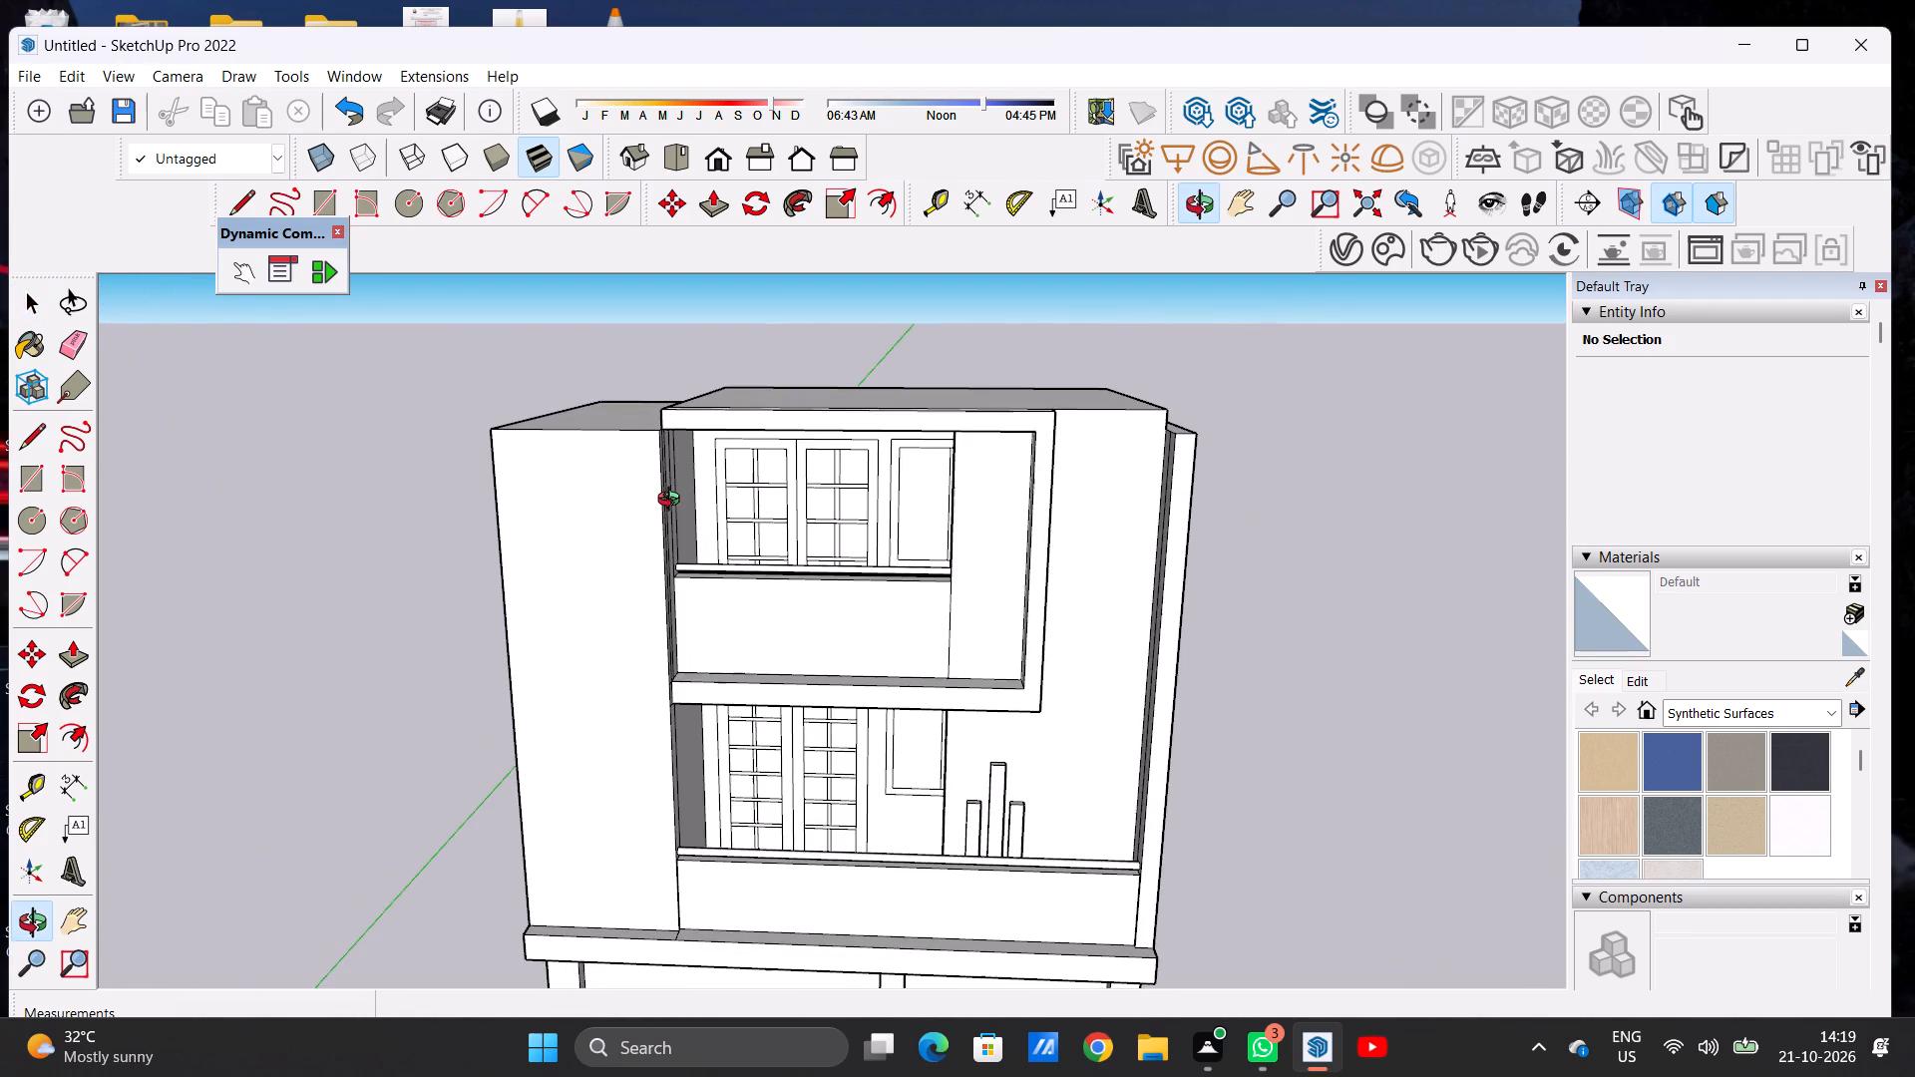
middle_click_drag(673, 502, 720, 484)
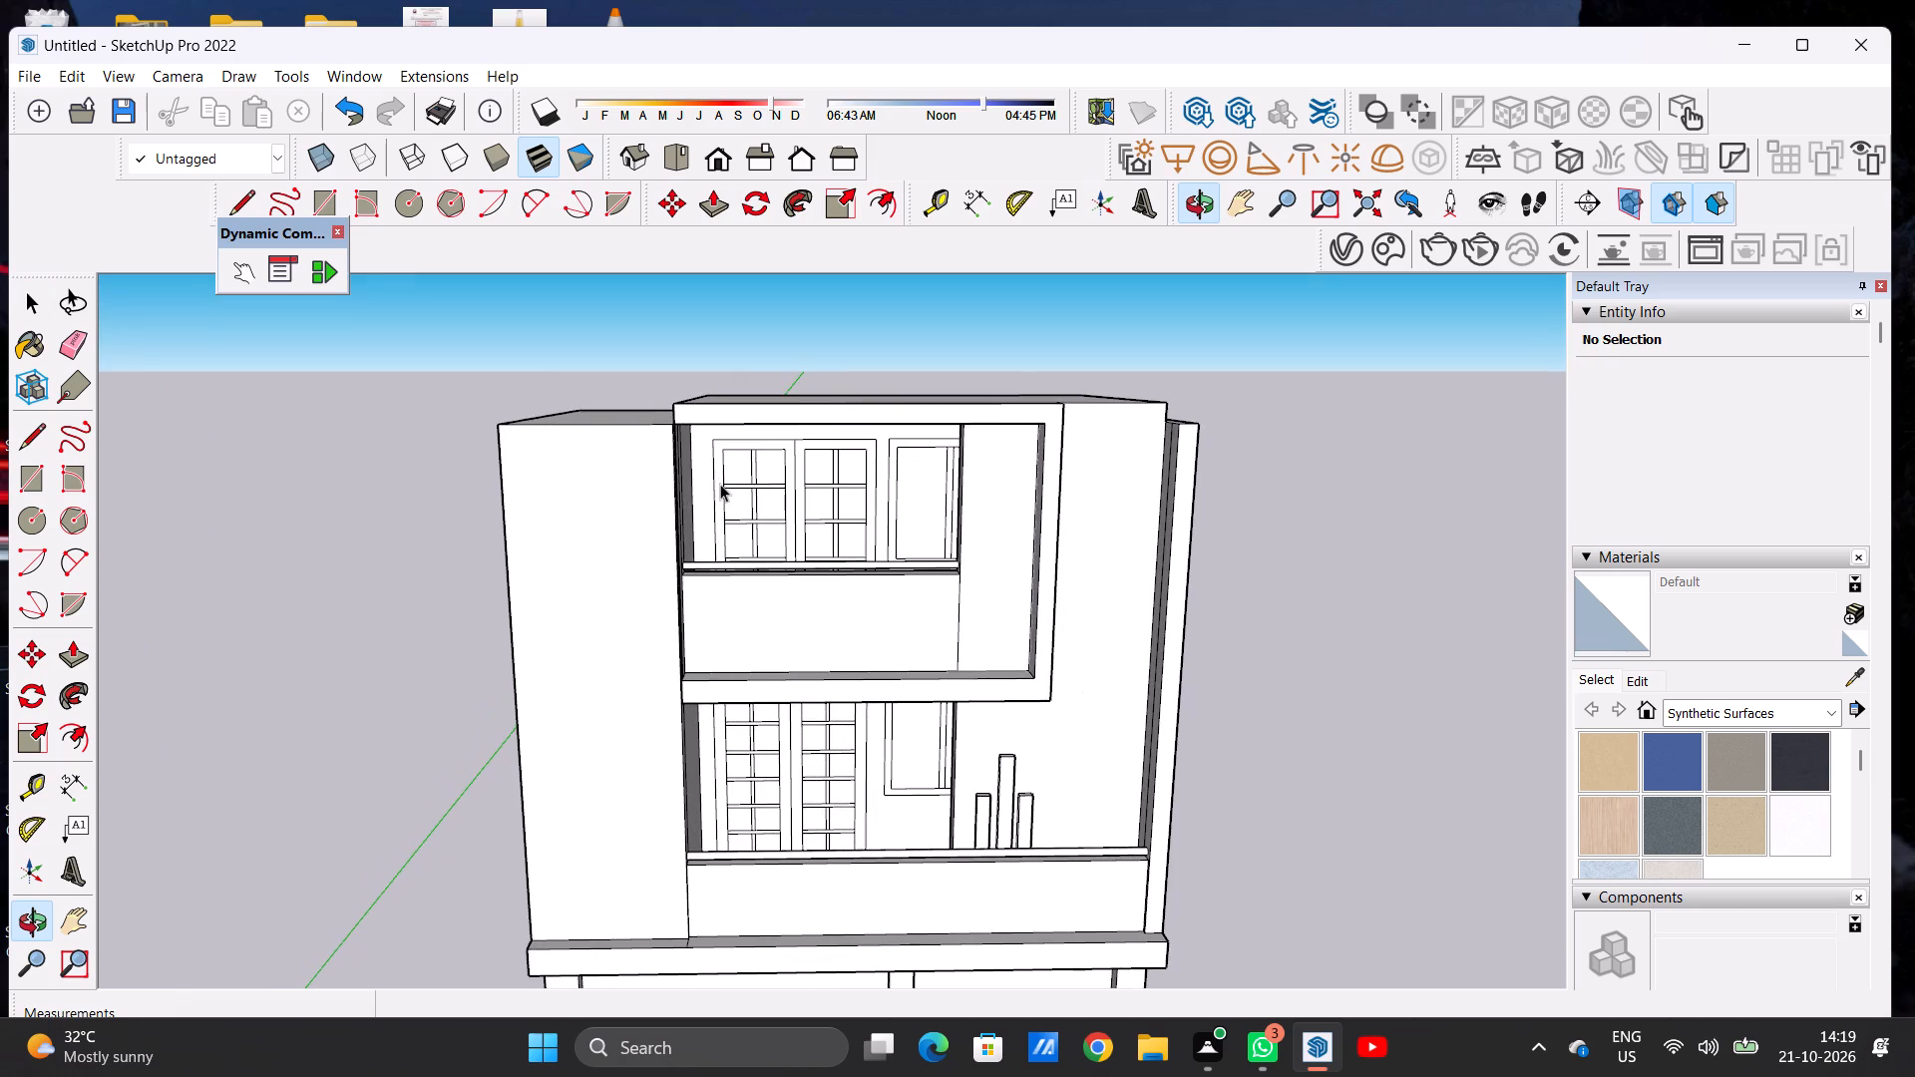
scroll(716, 487, "down", 1)
scroll(716, 487, "up", 1)
scroll(716, 487, "down", 14)
scroll(753, 557, "up", 7)
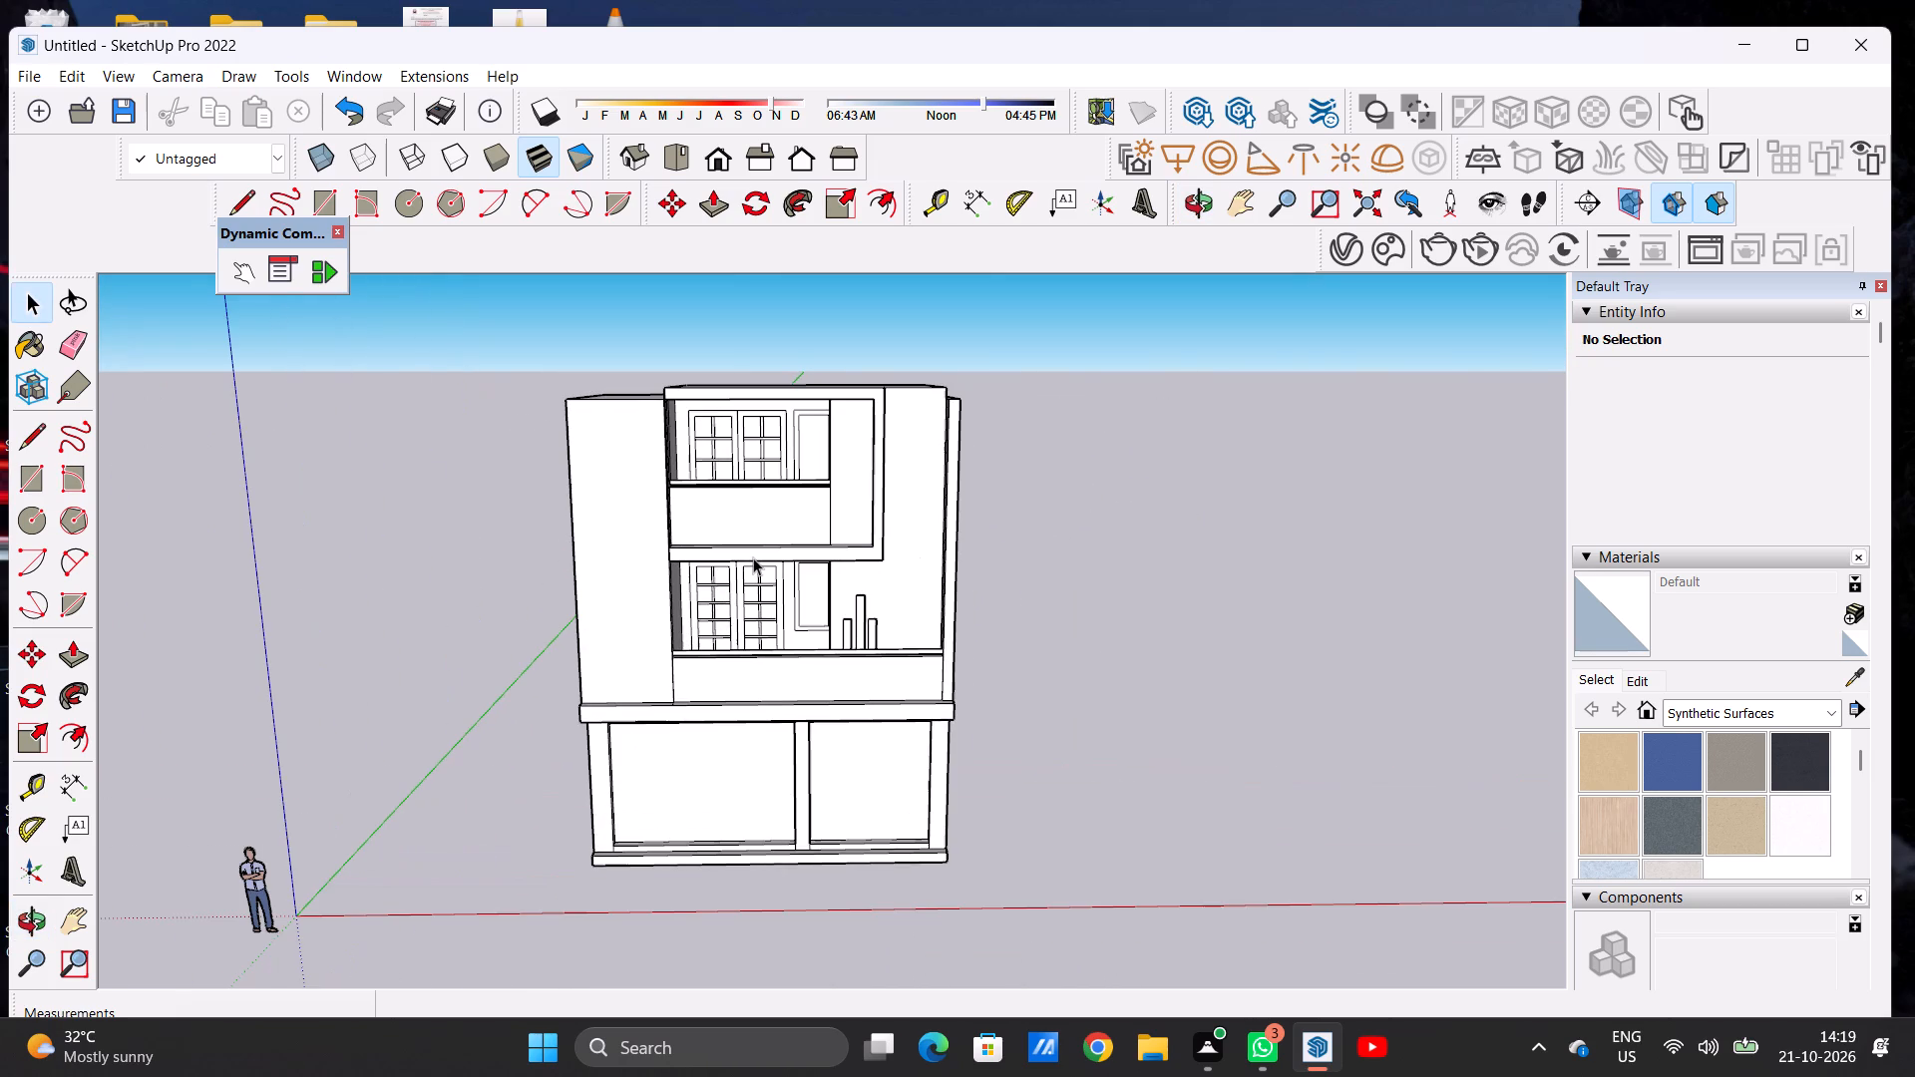
scroll(803, 485, "up", 2)
scroll(803, 485, "down", 1)
scroll(803, 485, "up", 2)
scroll(809, 495, "down", 3)
scroll(809, 495, "up", 1)
middle_click_drag(816, 447, 1090, 393)
scroll(977, 411, "up", 5)
middle_click_drag(893, 434, 878, 446)
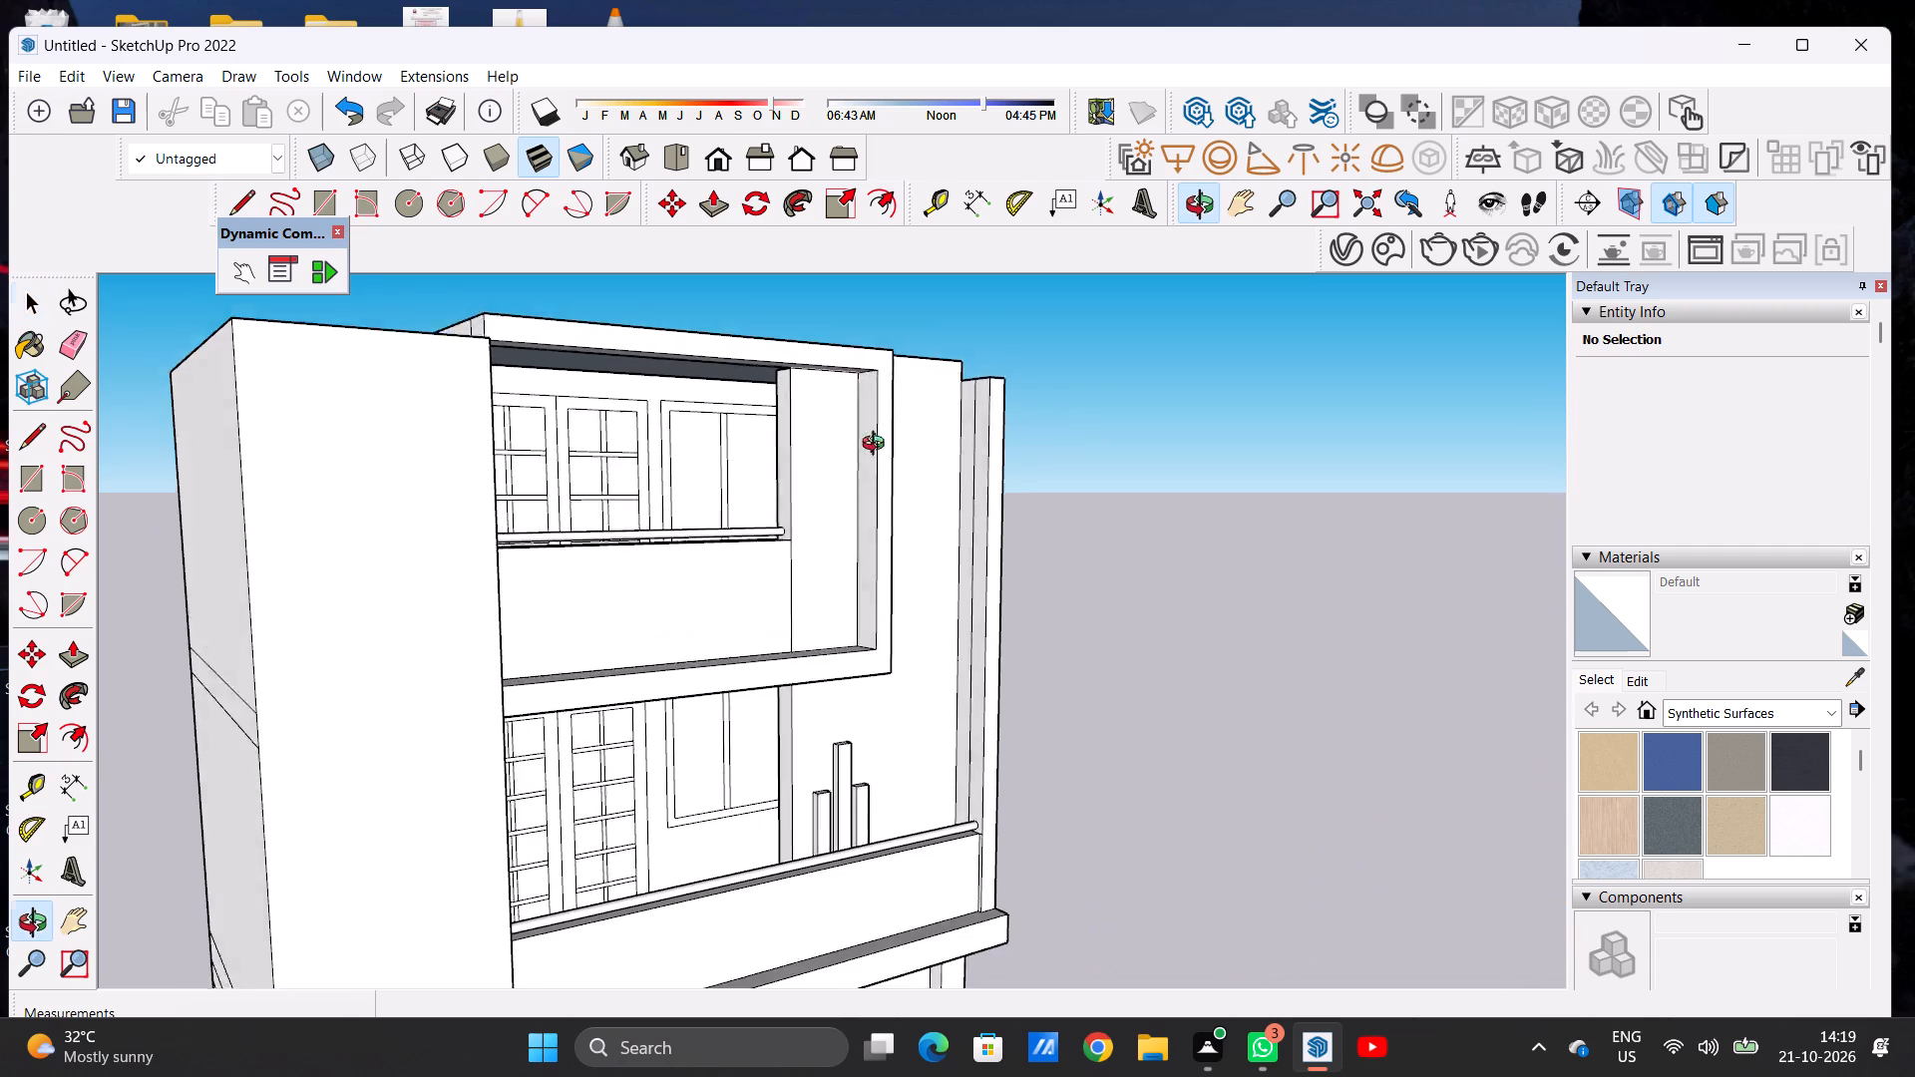
middle_click_drag(878, 446, 652, 472)
scroll(717, 468, "down", 2)
scroll(717, 468, "up", 1)
scroll(717, 468, "down", 9)
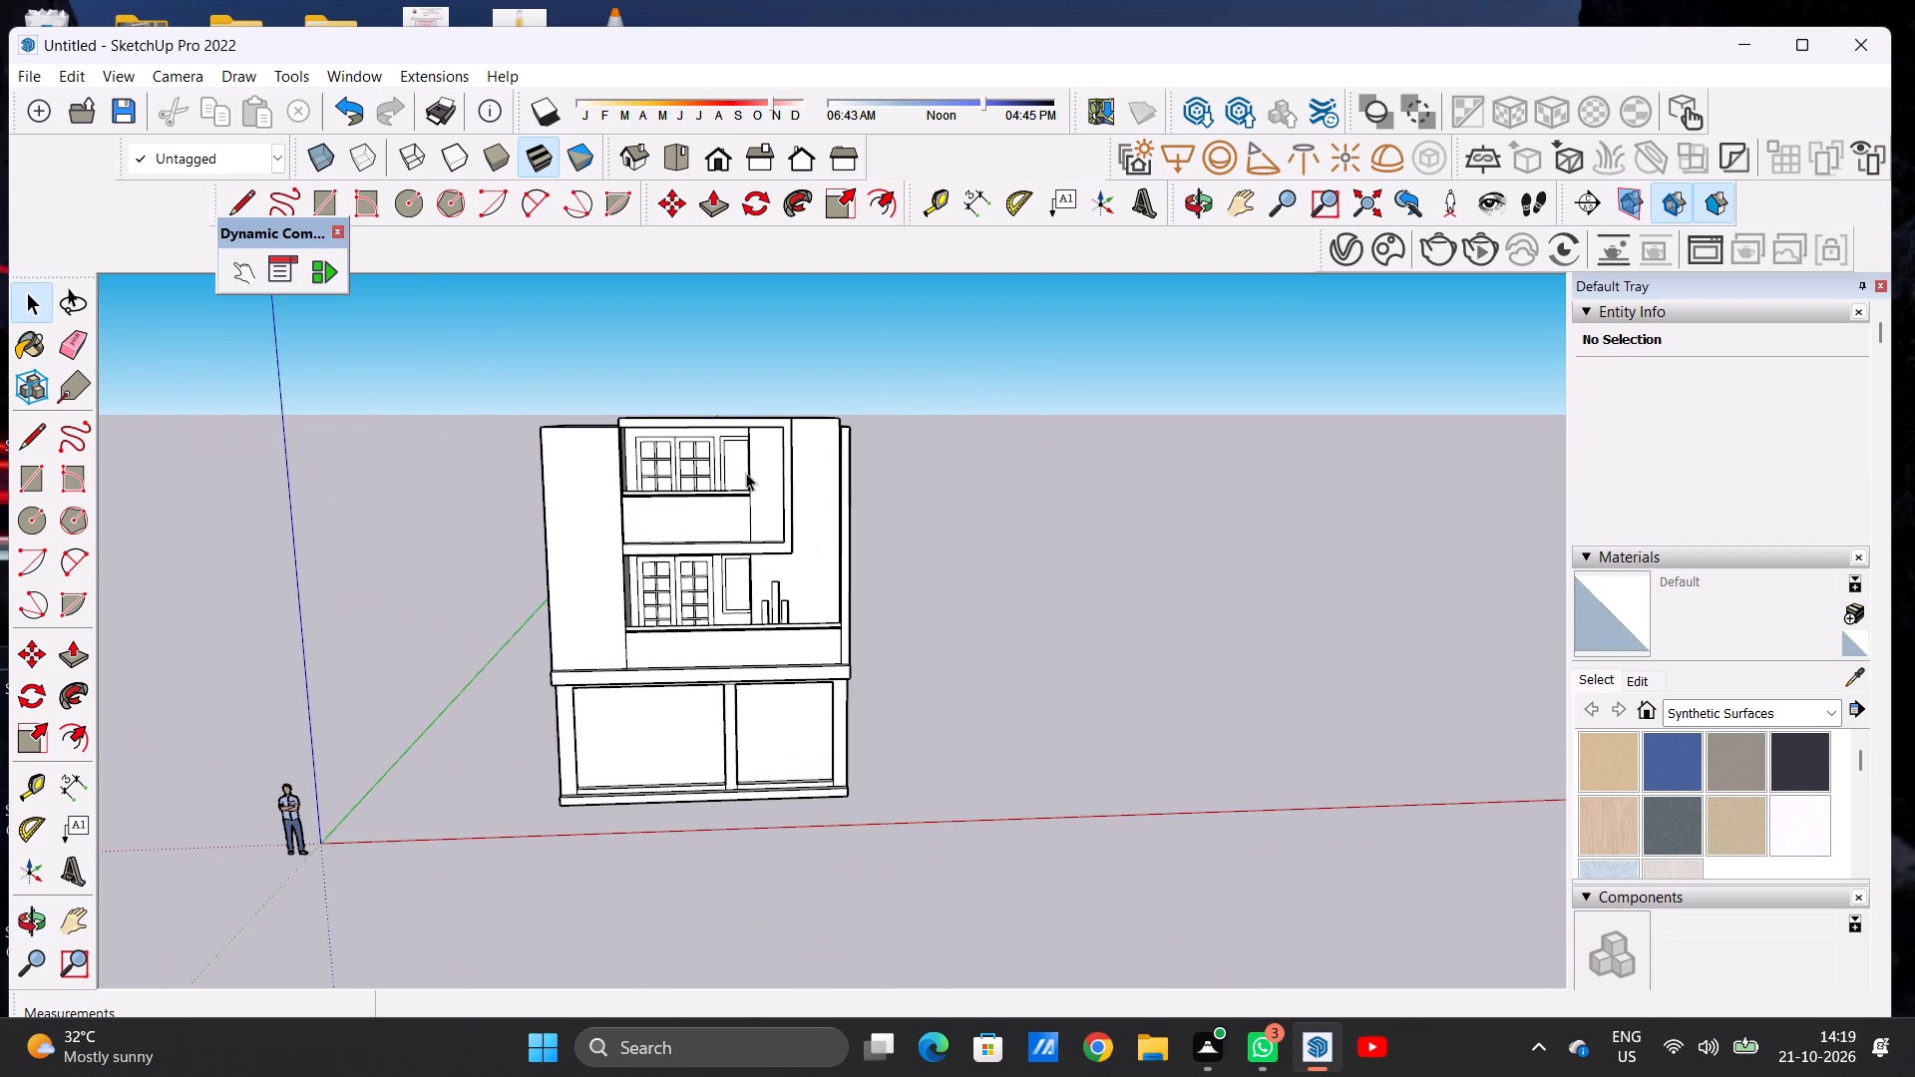
Examine the front facade, its balcony recesses, handrails and upper frame from several angles and distances.
scroll(746, 473, "up", 4)
scroll(739, 450, "down", 11)
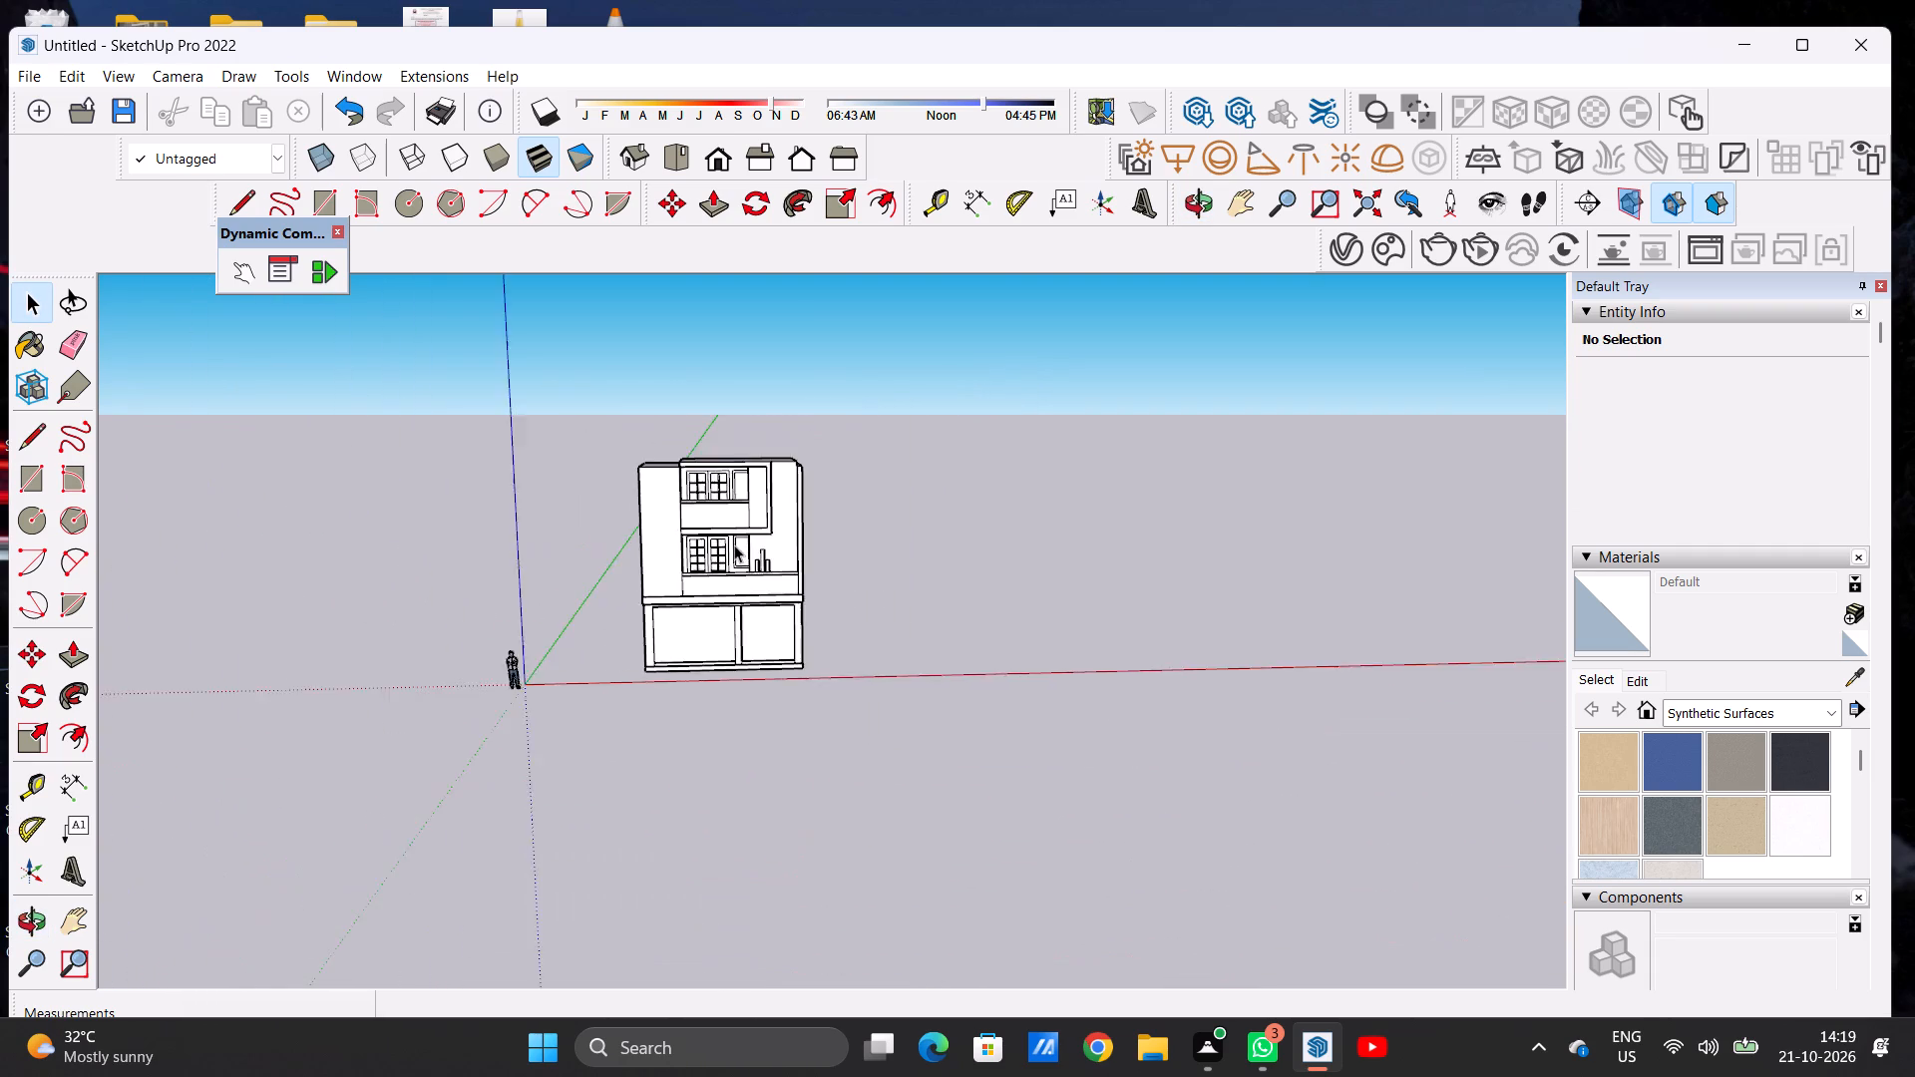
scroll(734, 544, "up", 8)
scroll(741, 521, "down", 1)
scroll(741, 521, "up", 1)
middle_click(779, 485)
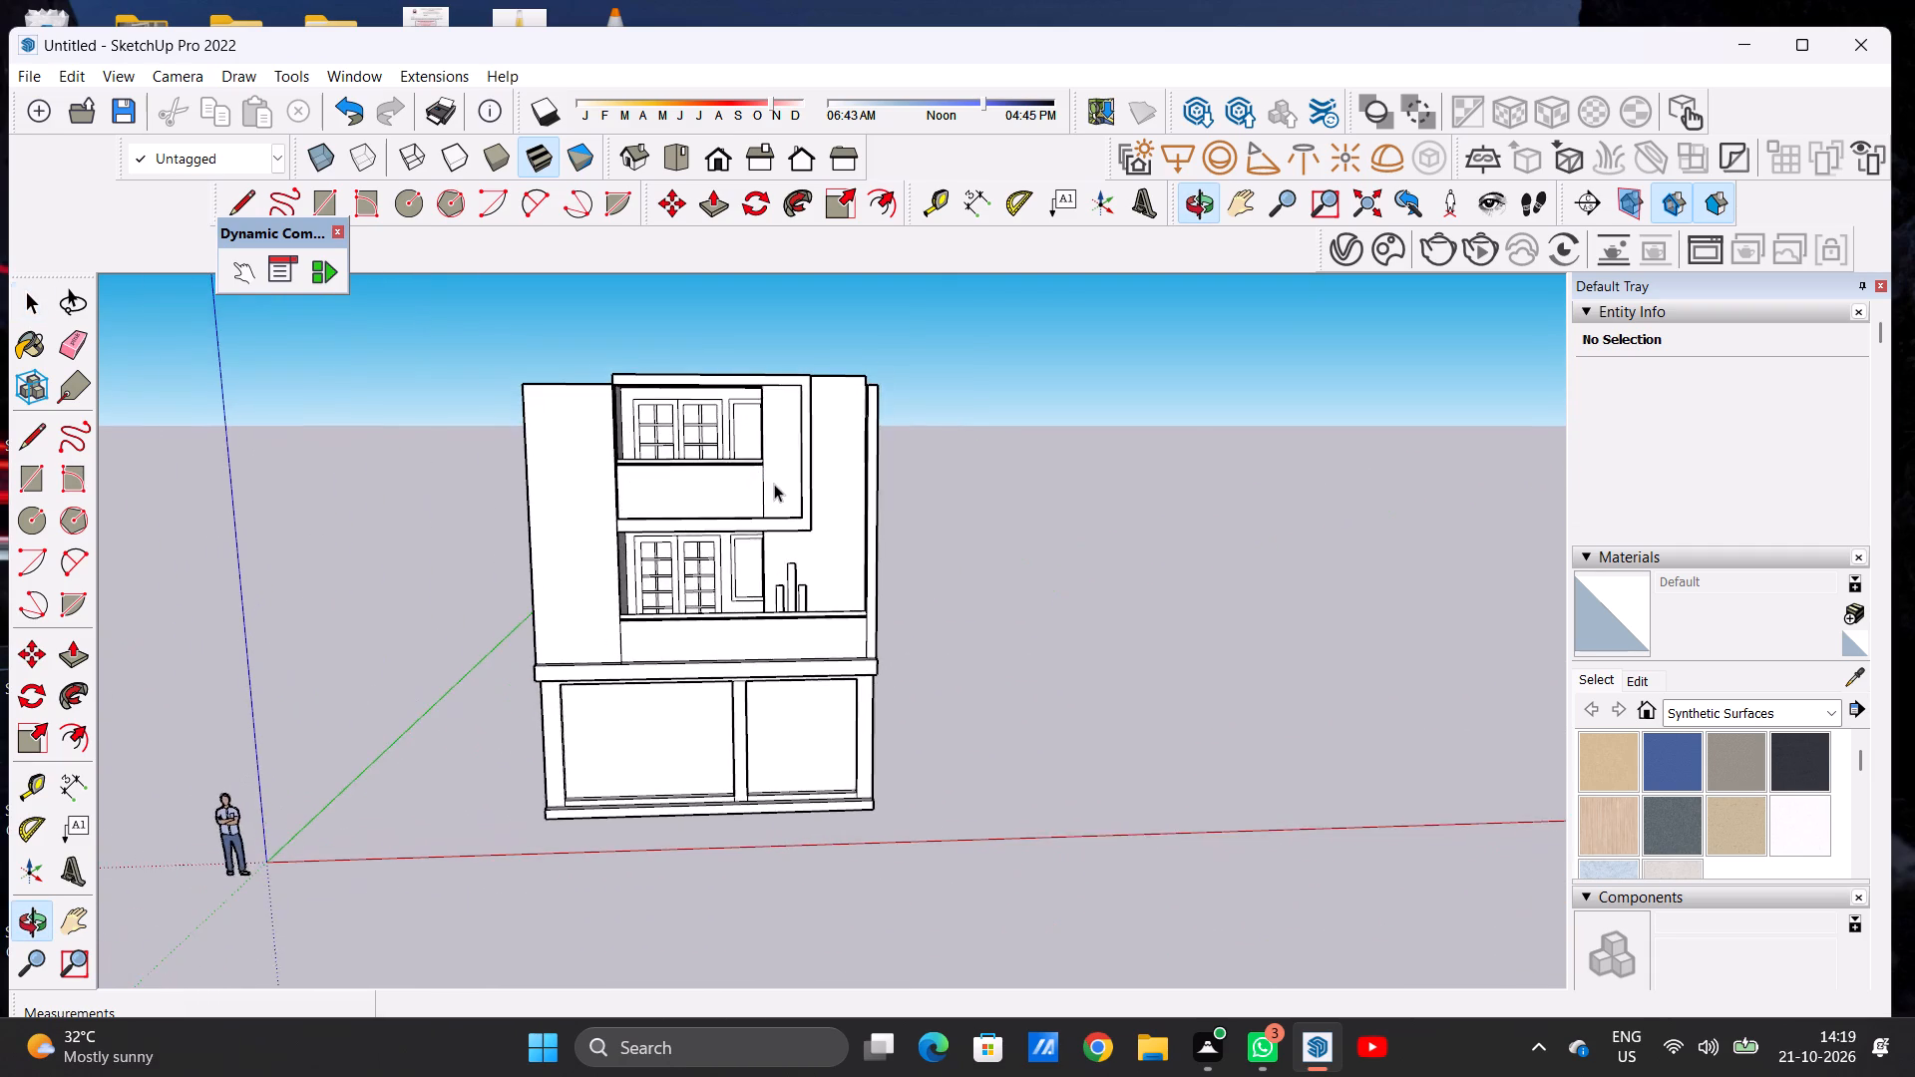
scroll(774, 484, "up", 7)
middle_click_drag(705, 457, 700, 581)
scroll(625, 581, "up", 7)
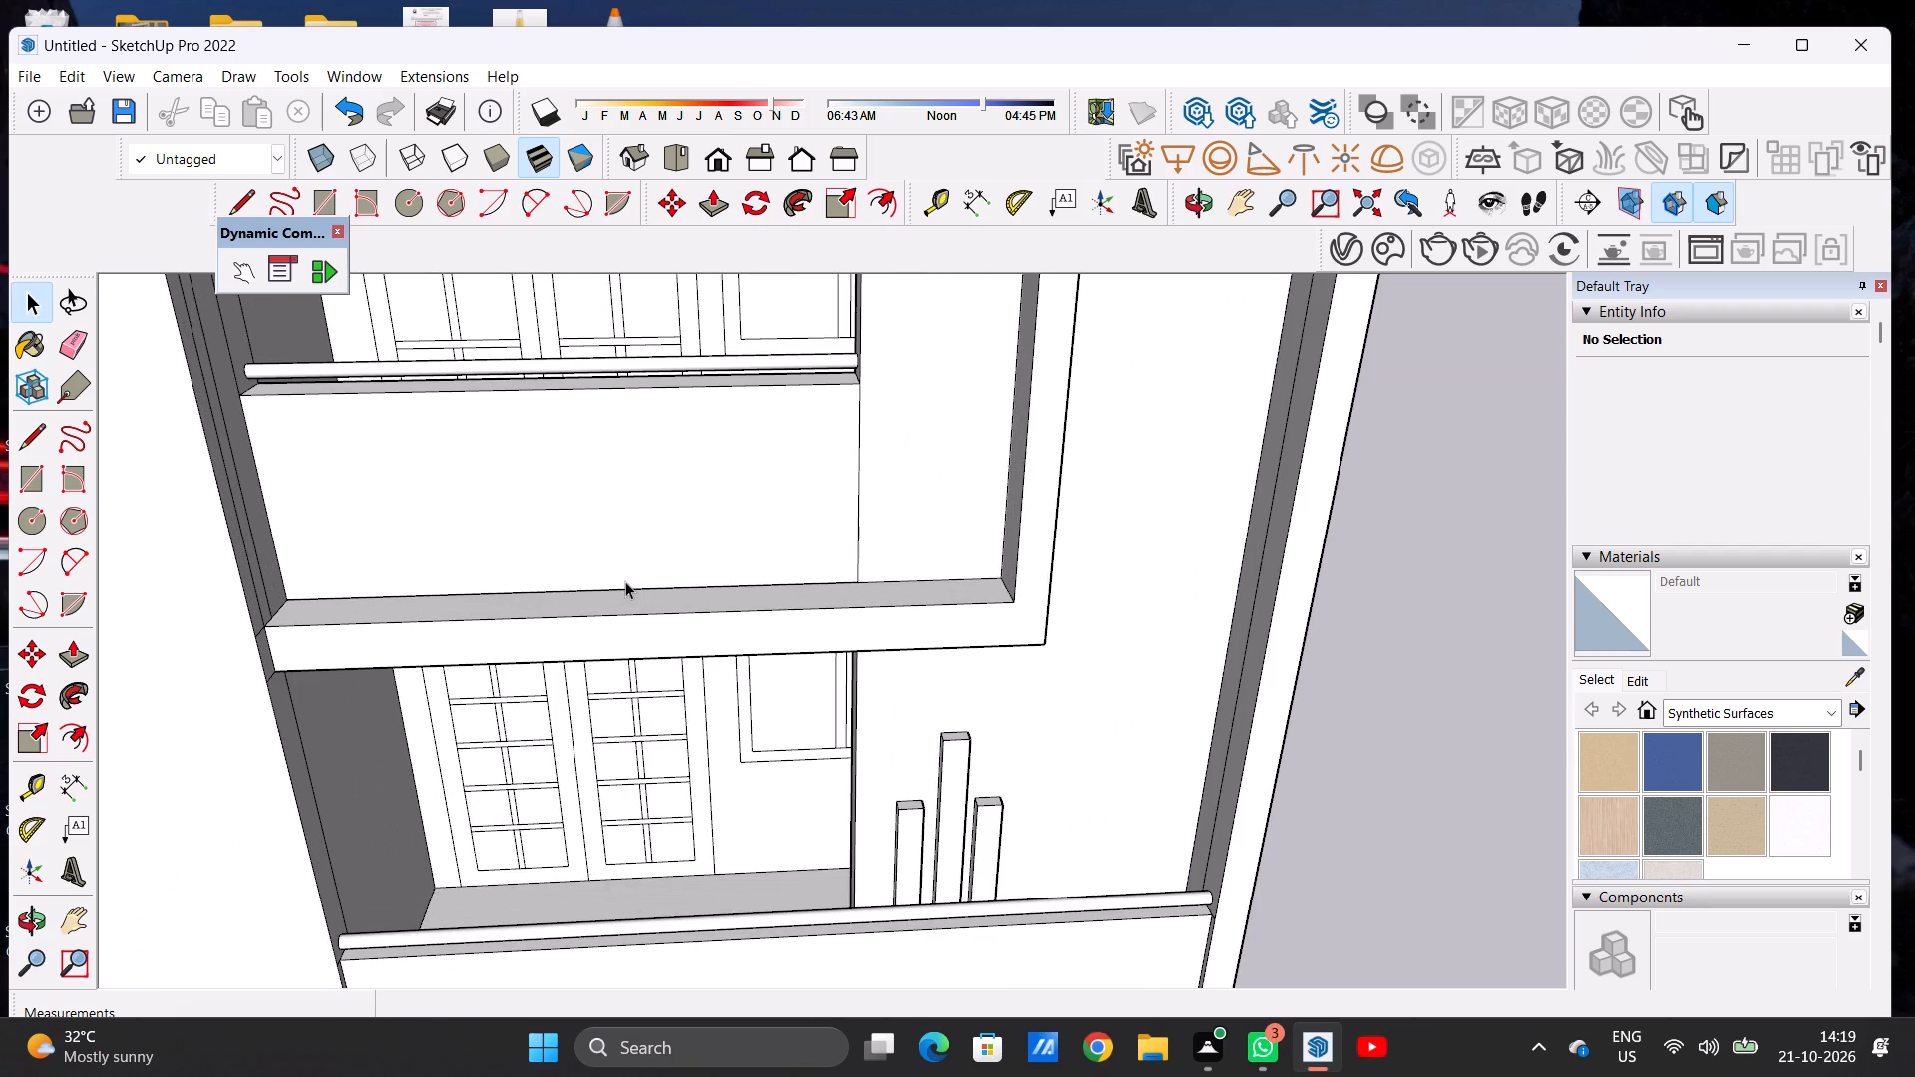
scroll(629, 553, "down", 18)
middle_click_drag(787, 507, 776, 496)
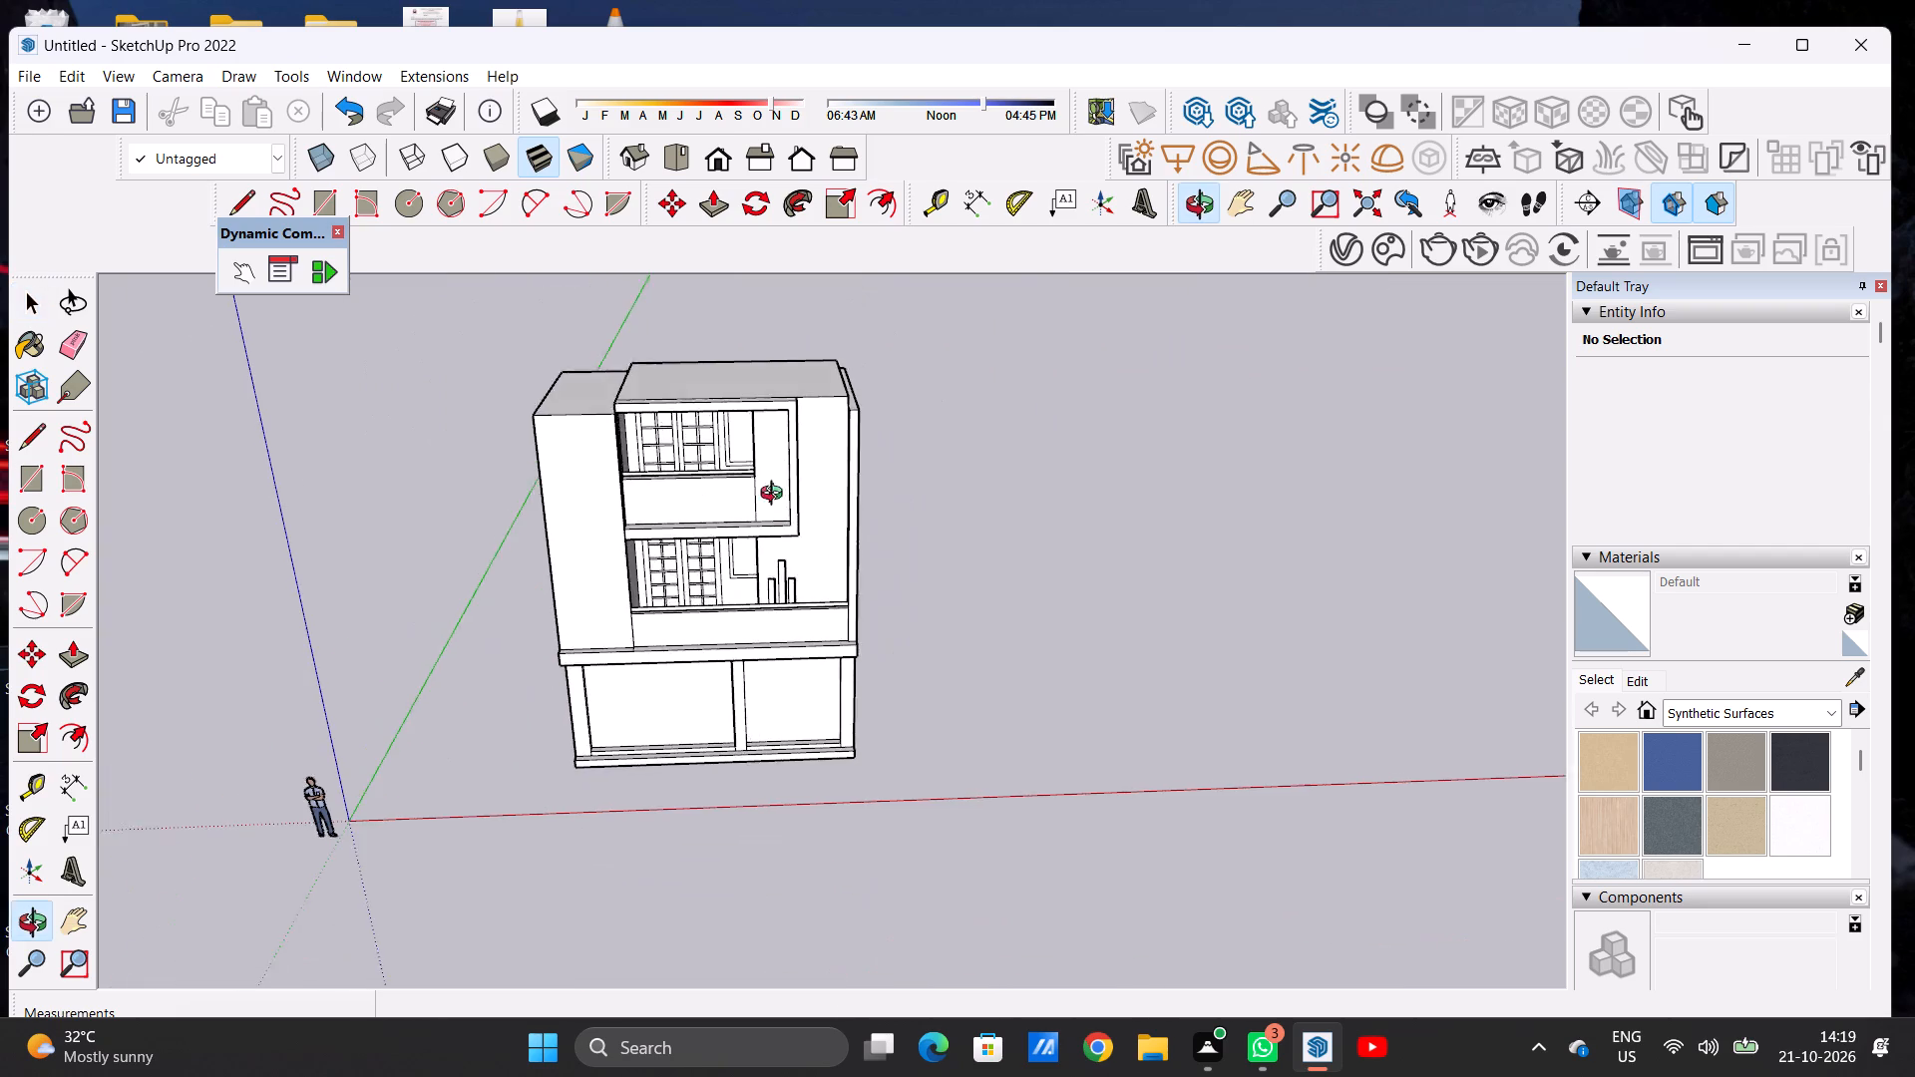
middle_click_drag(776, 496, 731, 442)
scroll(731, 442, "up", 6)
scroll(675, 507, "down", 5)
scroll(719, 519, "up", 7)
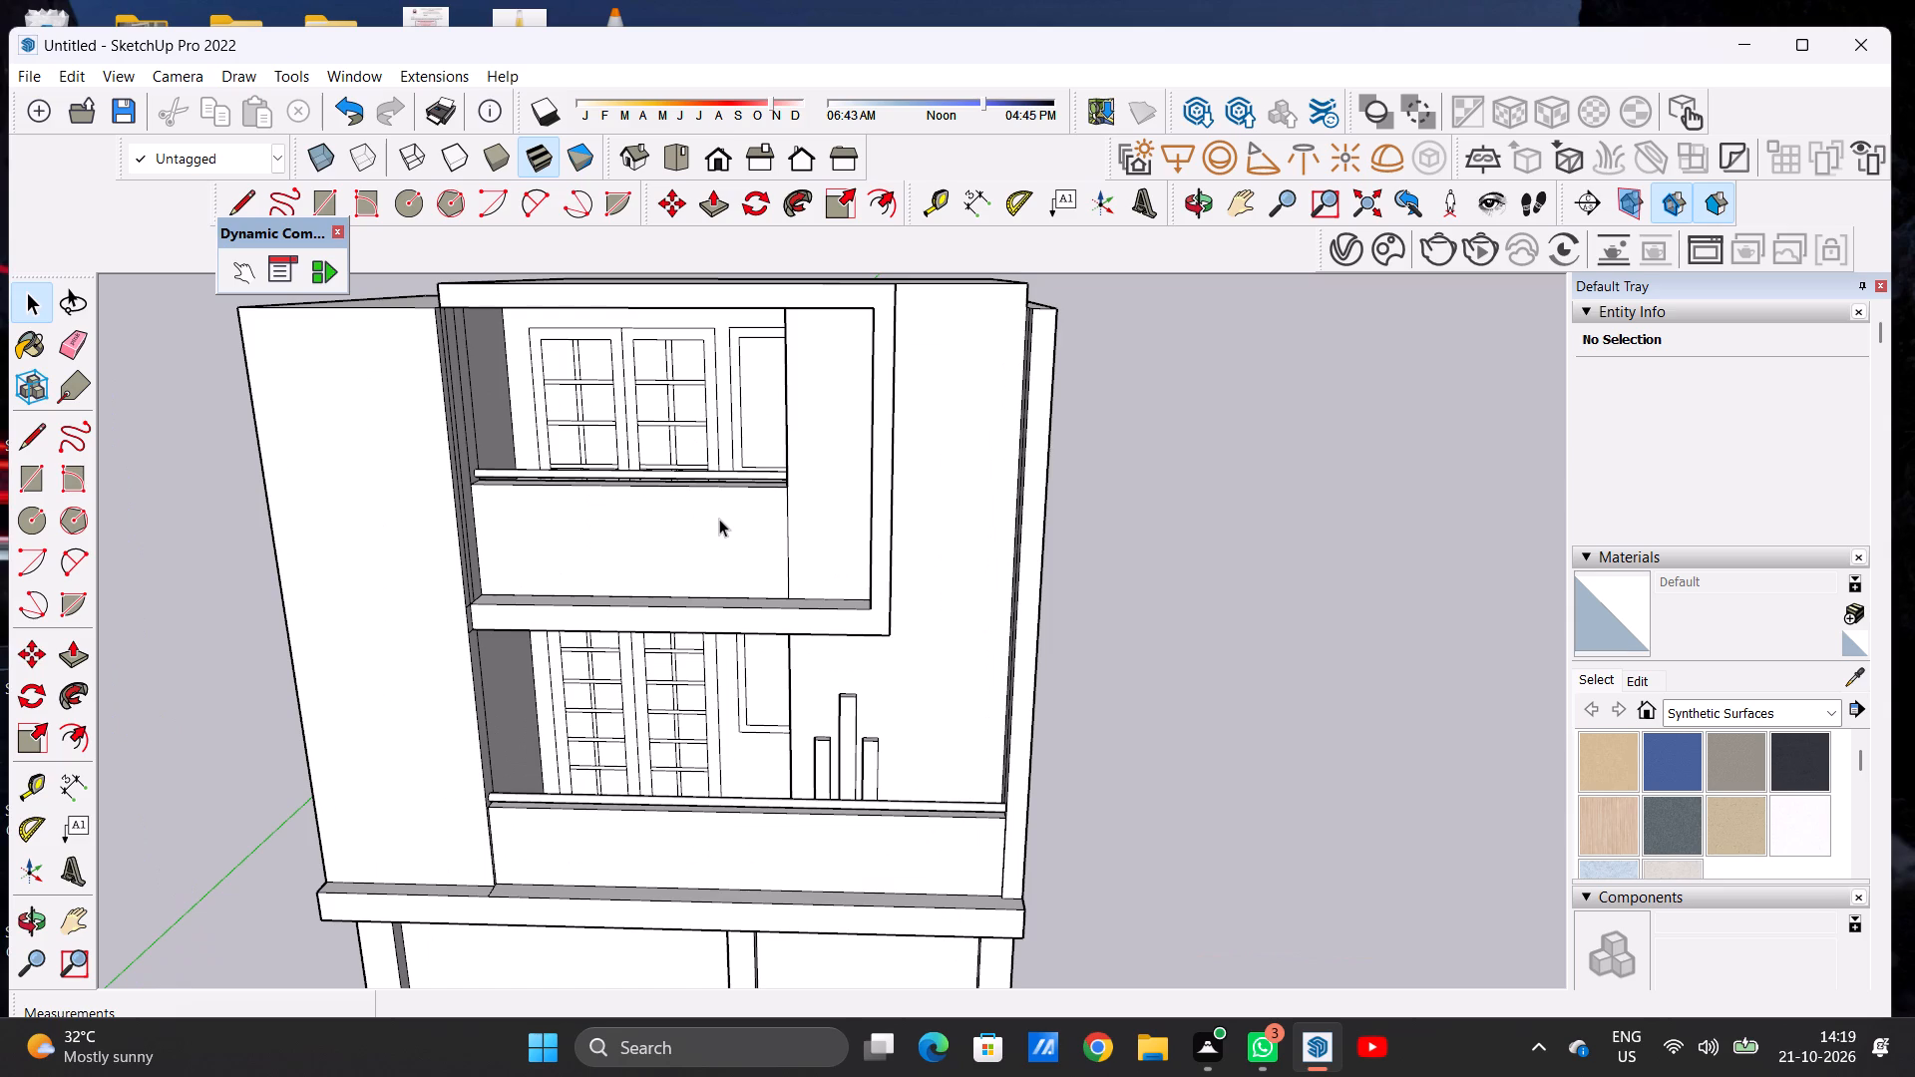
scroll(755, 549, "down", 2)
scroll(839, 537, "down", 9)
scroll(785, 537, "up", 2)
scroll(785, 537, "down", 1)
scroll(785, 537, "up", 3)
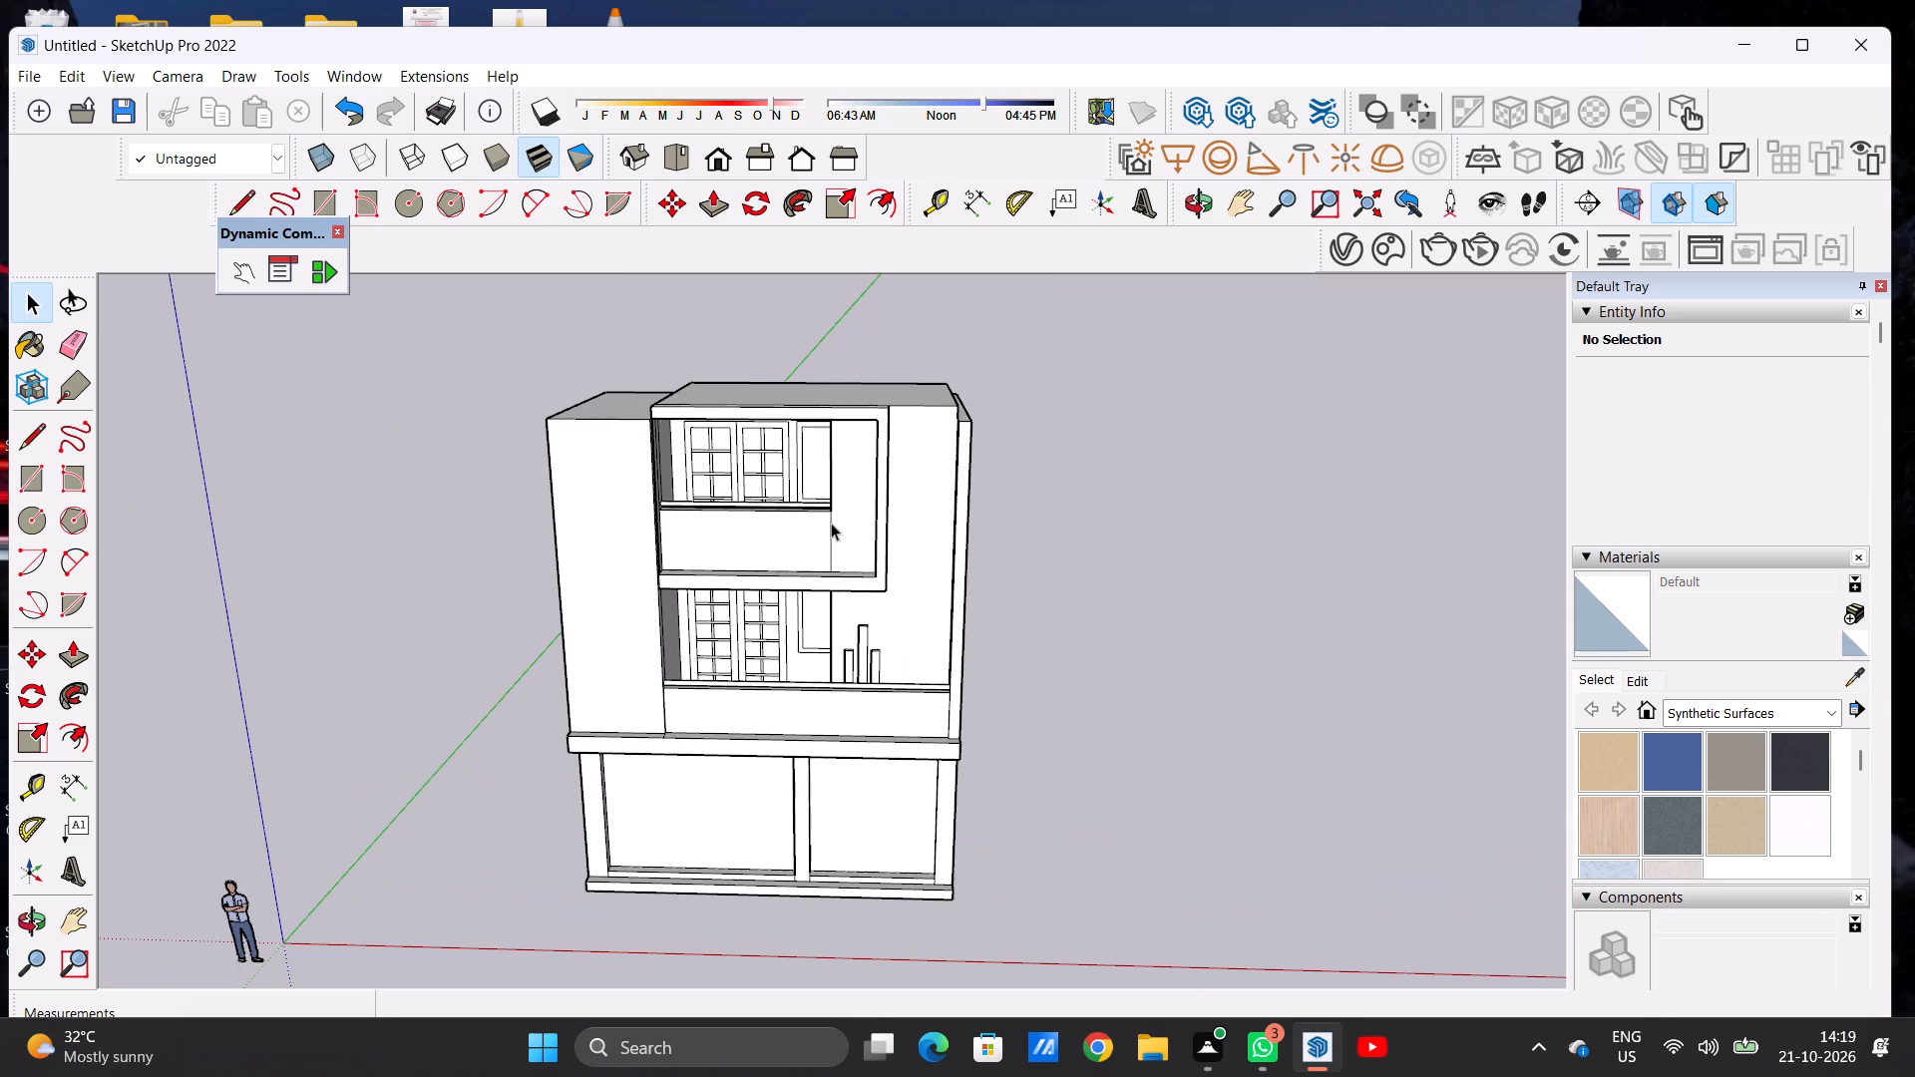
middle_click_drag(1040, 521, 1027, 525)
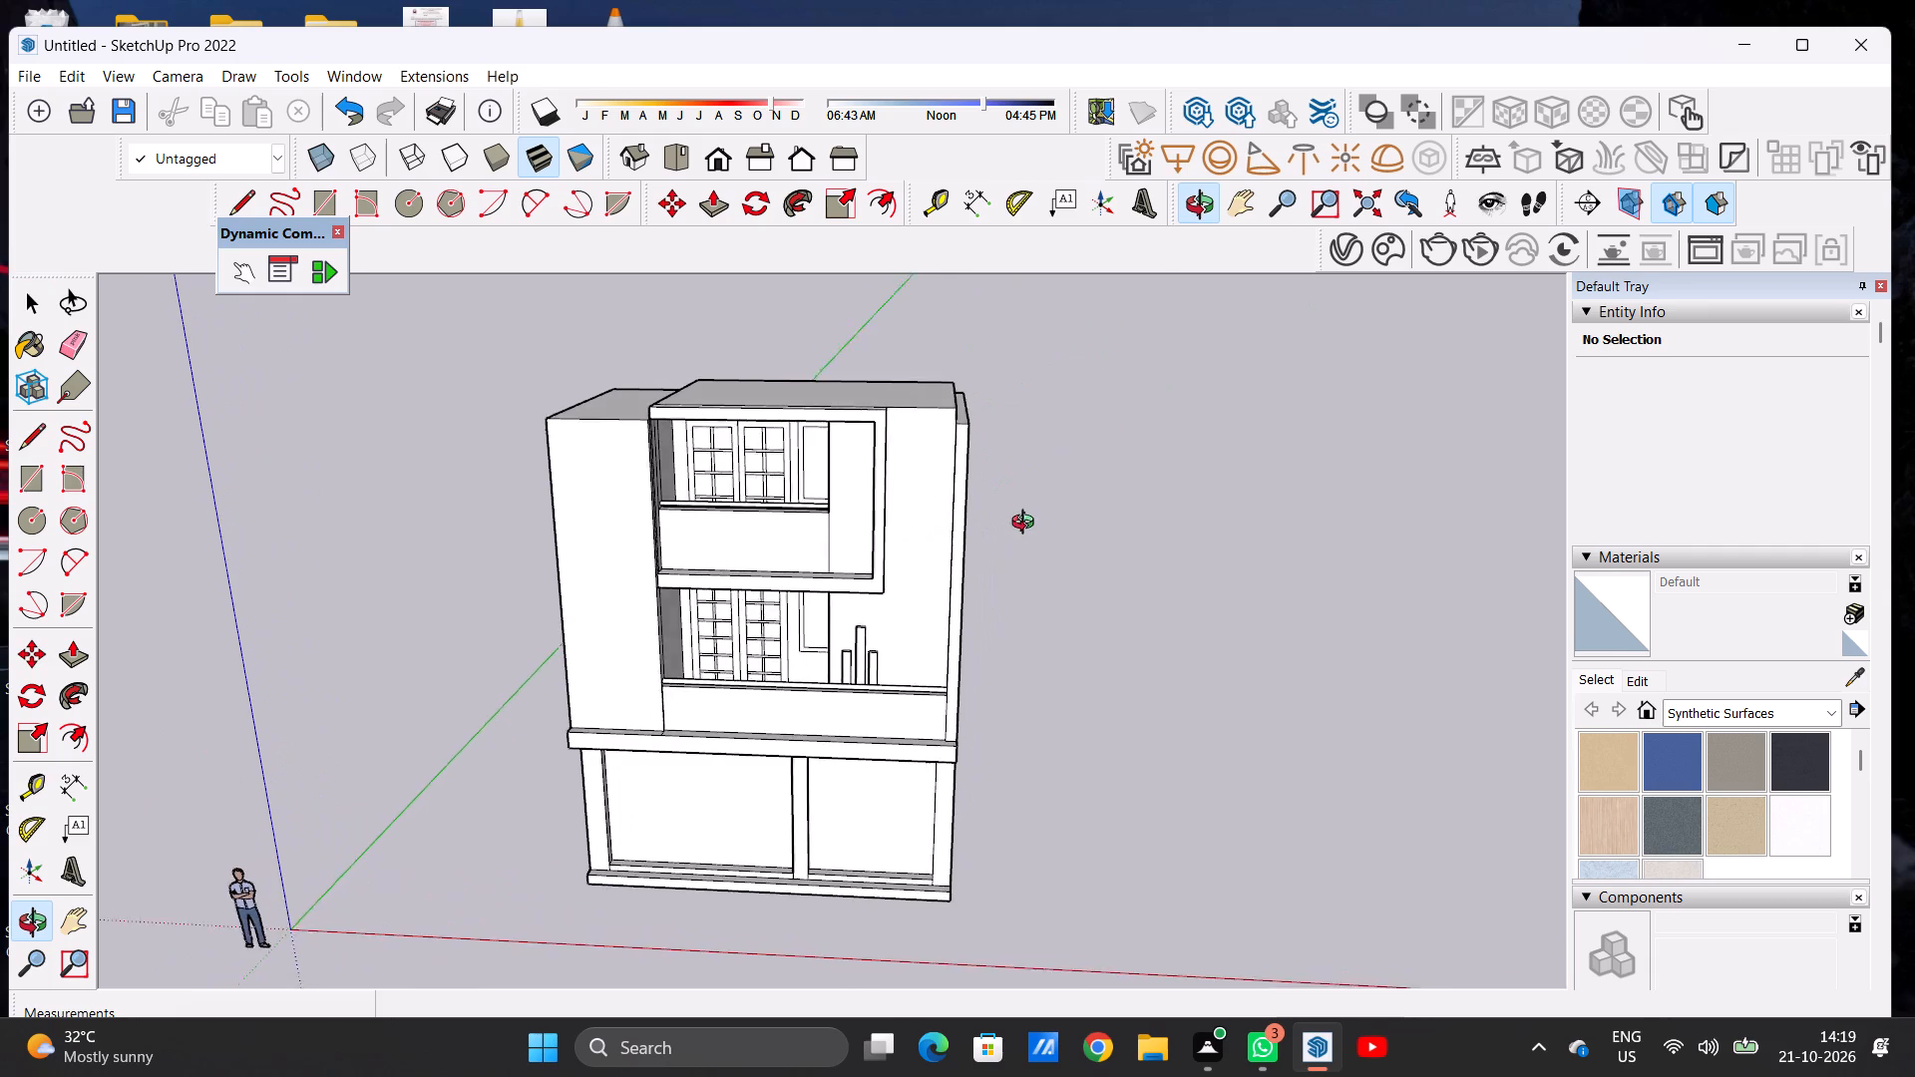
middle_click_drag(1027, 525, 1062, 513)
scroll(1074, 490, "down", 5)
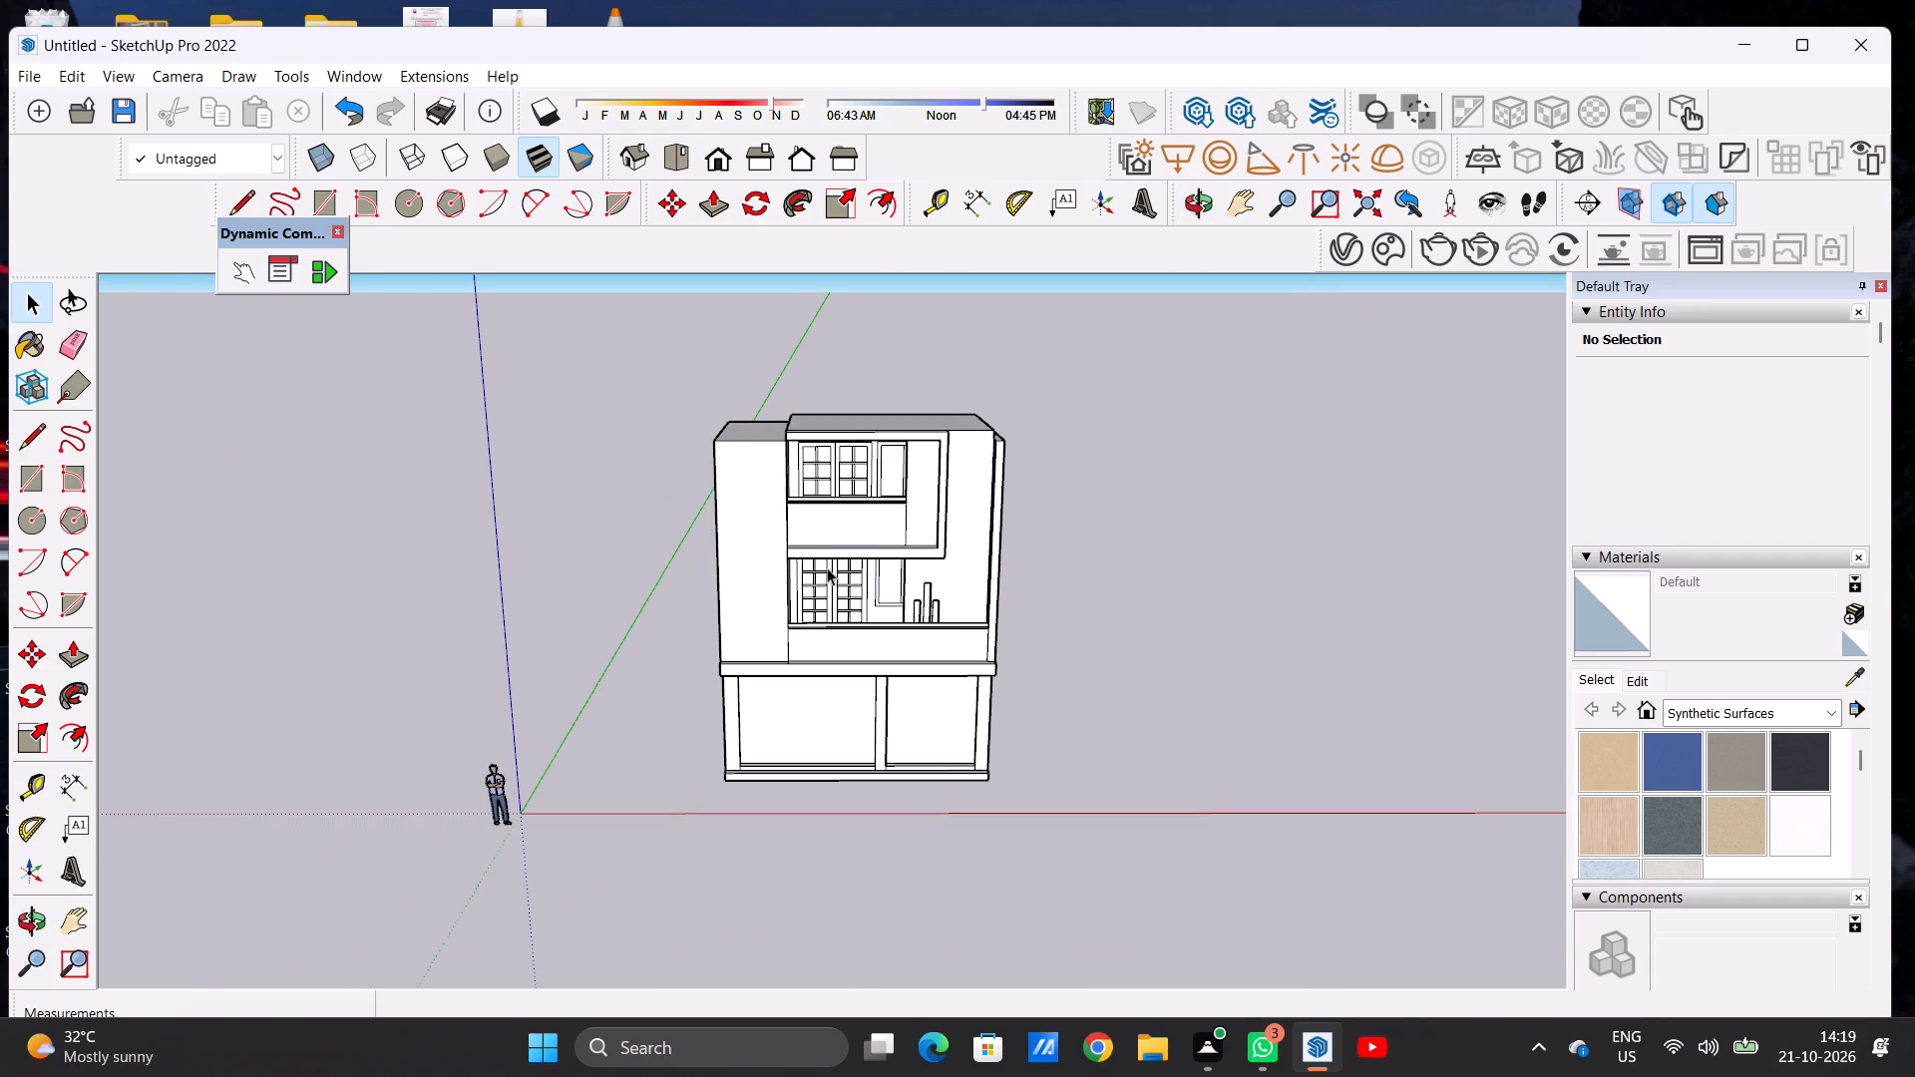
scroll(799, 523, "down", 3)
scroll(802, 530, "up", 6)
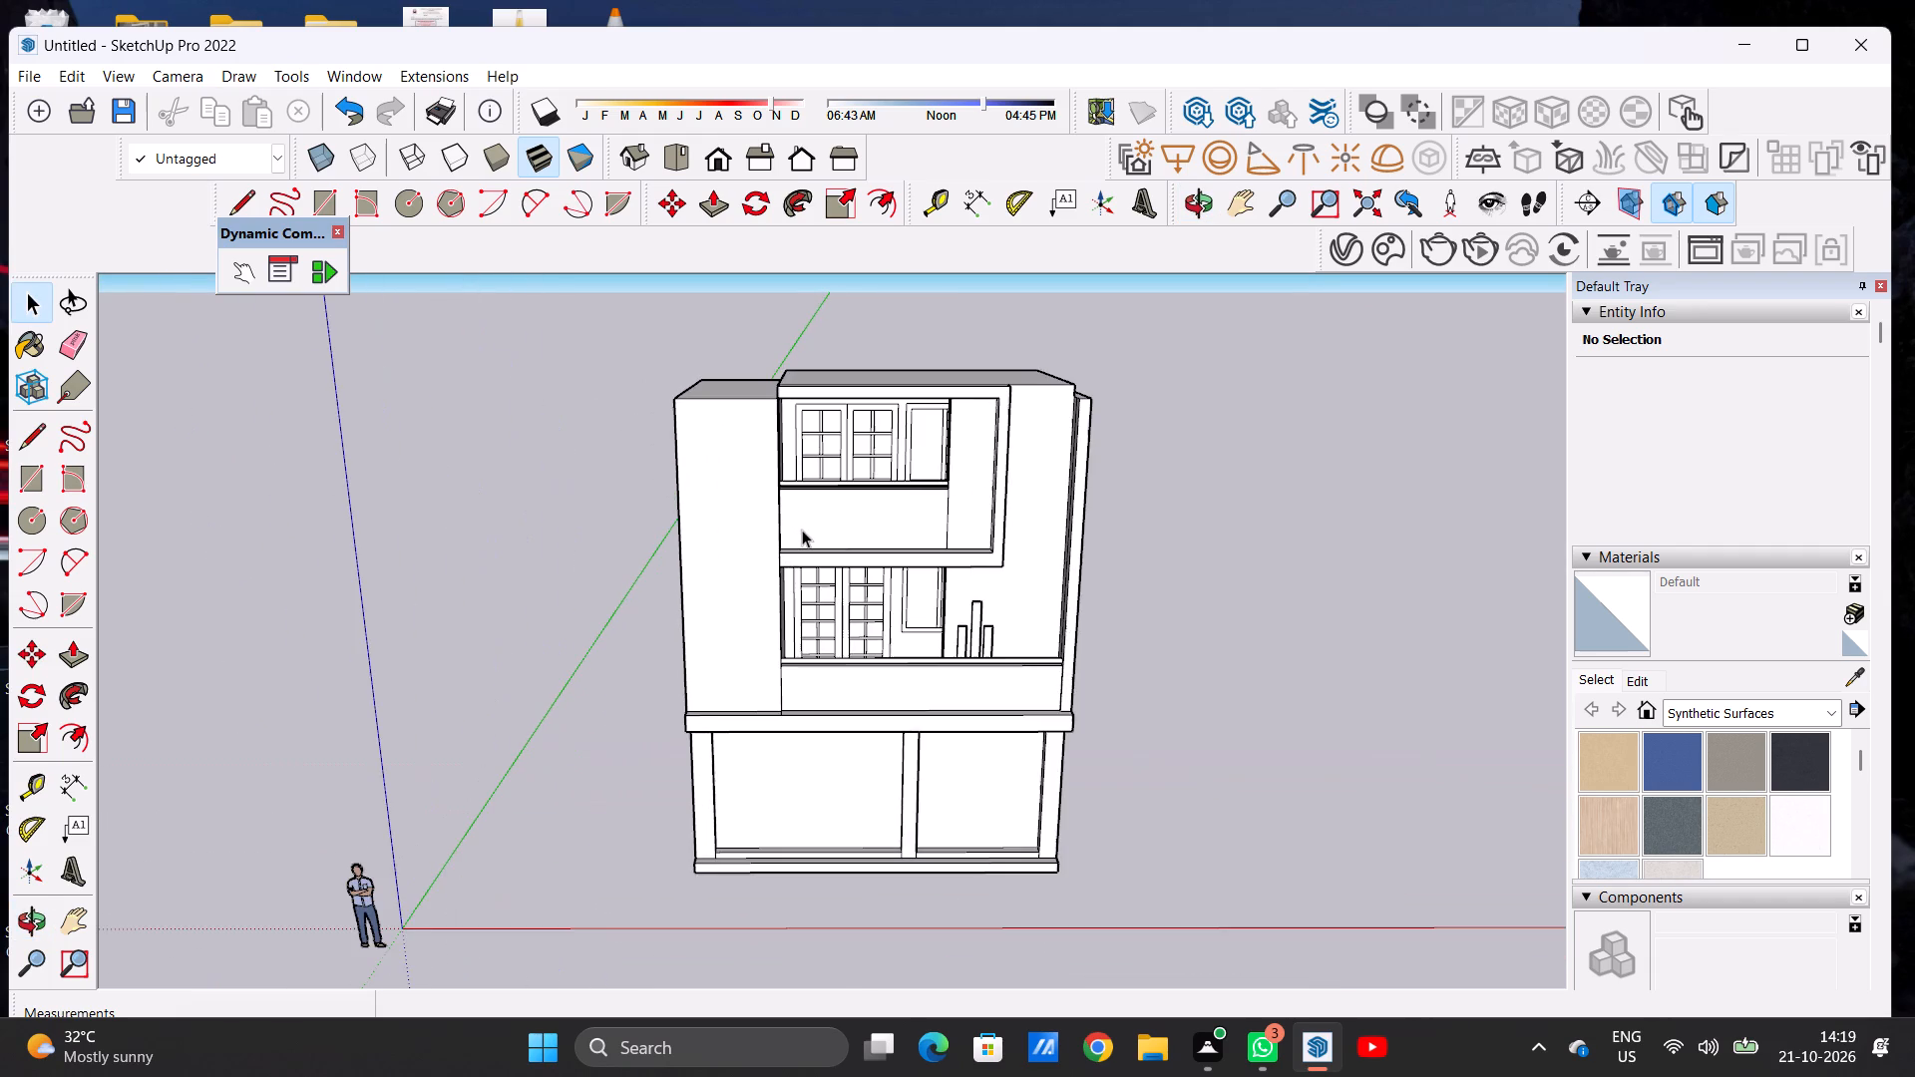
middle_click_drag(792, 521, 774, 433)
scroll(798, 430, "up", 1)
scroll(798, 430, "down", 1)
scroll(798, 430, "up", 5)
scroll(898, 430, "up", 1)
middle_click_drag(767, 500, 686, 509)
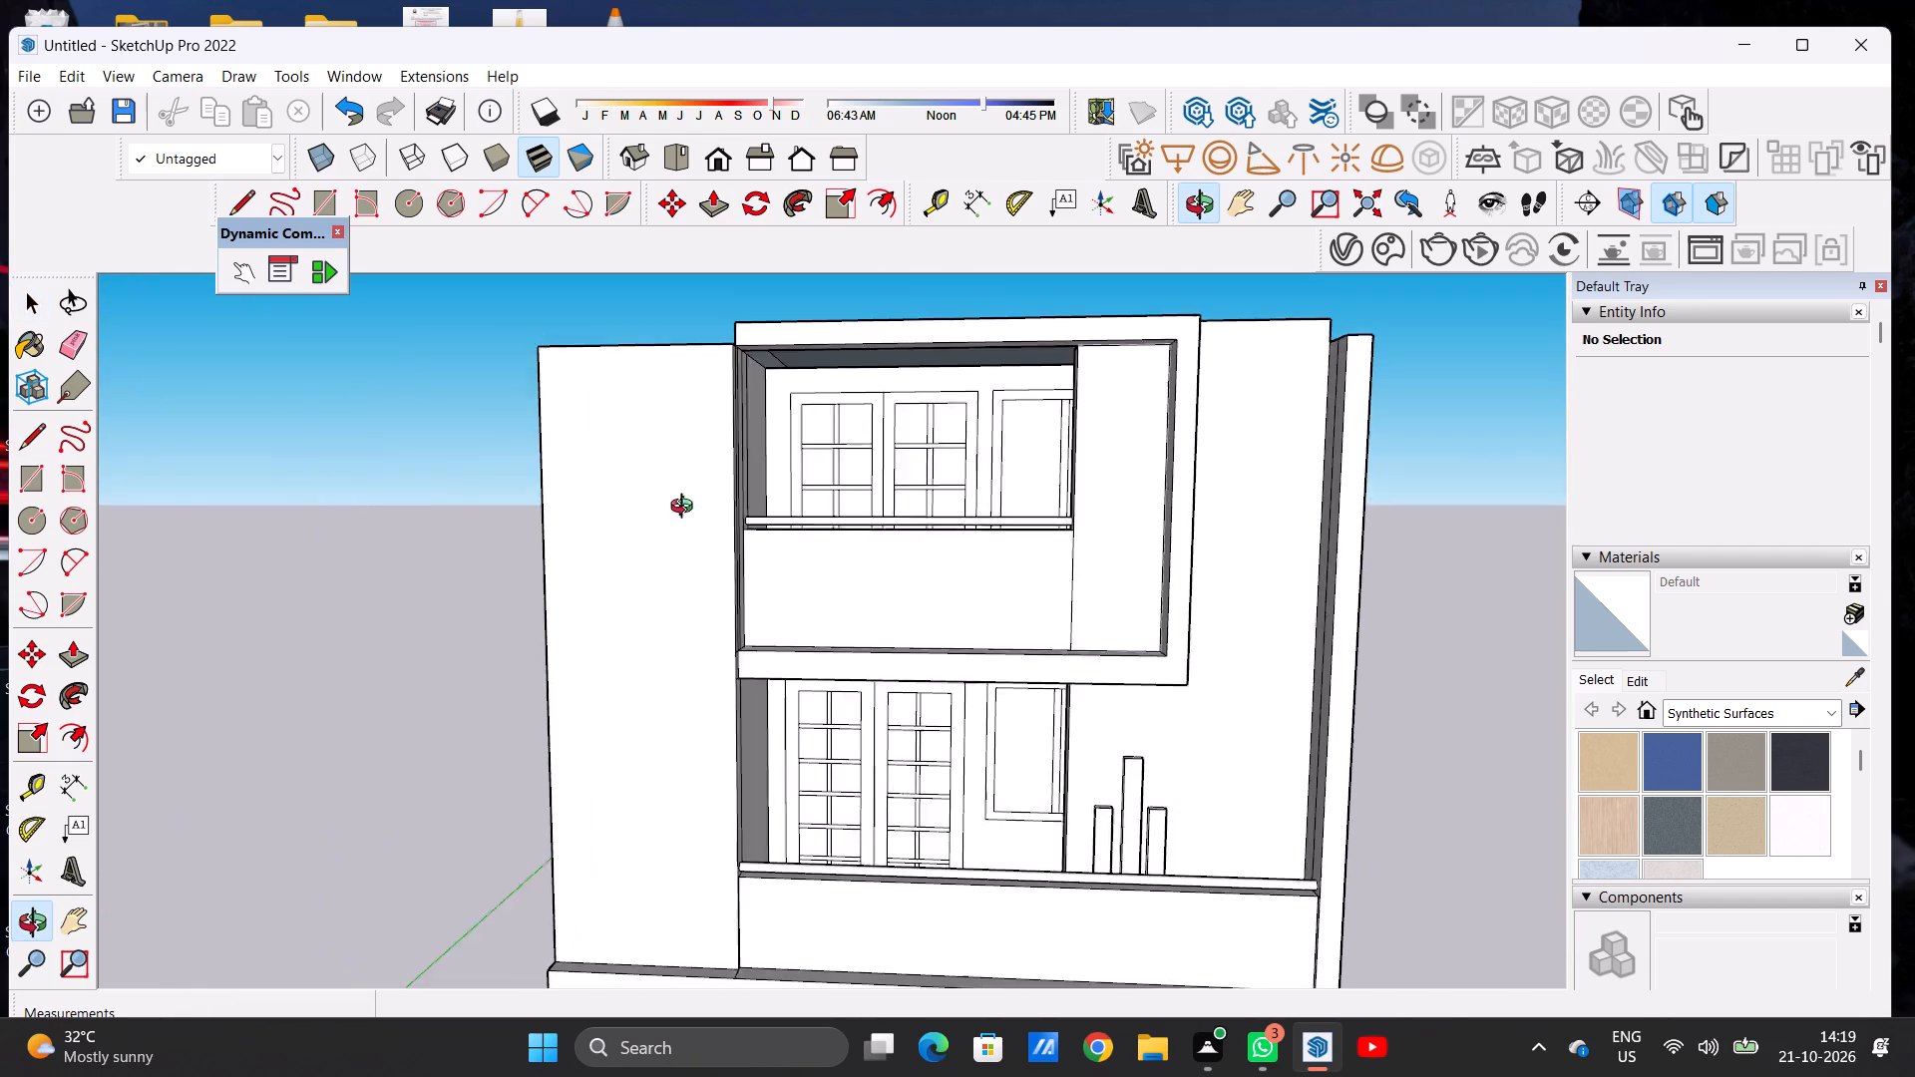
middle_click_drag(686, 509, 841, 503)
middle_click_drag(836, 508, 755, 538)
scroll(755, 538, "up", 1)
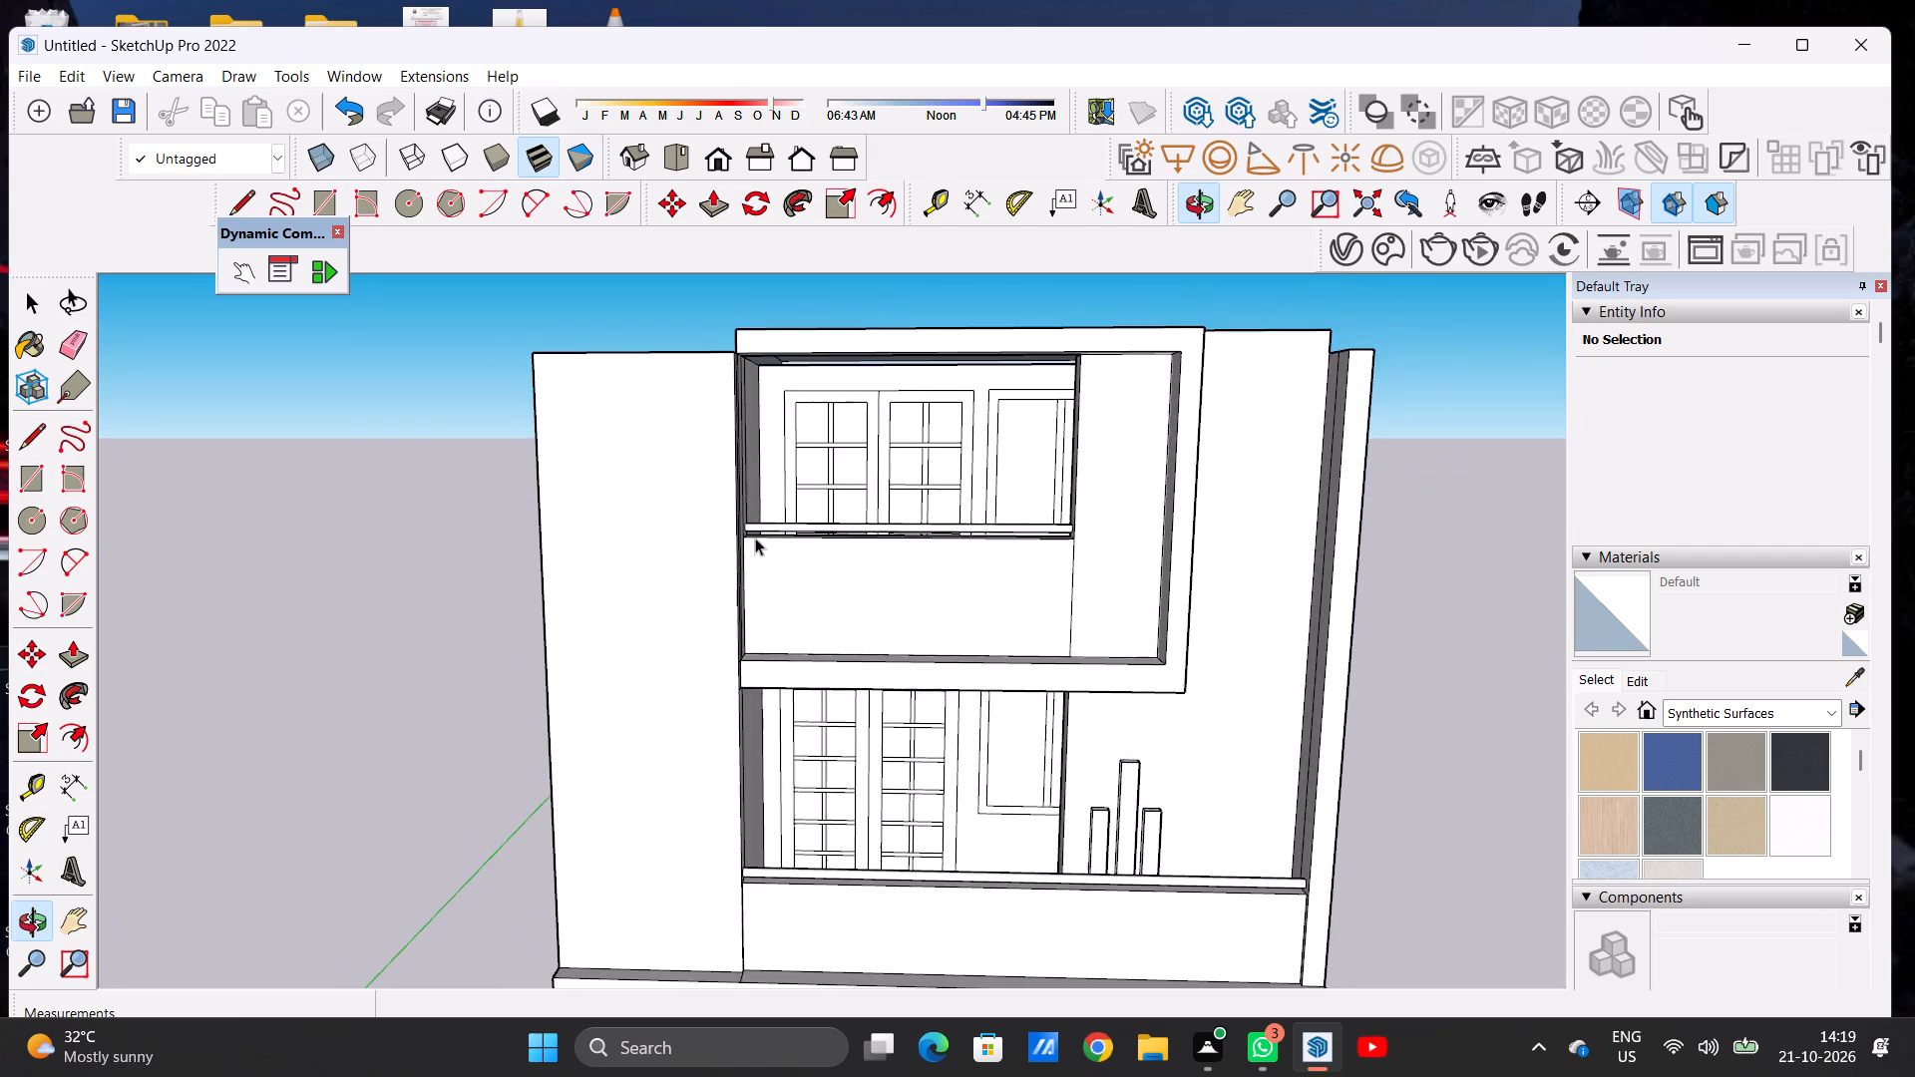
scroll(756, 508, "down", 13)
scroll(756, 508, "up", 2)
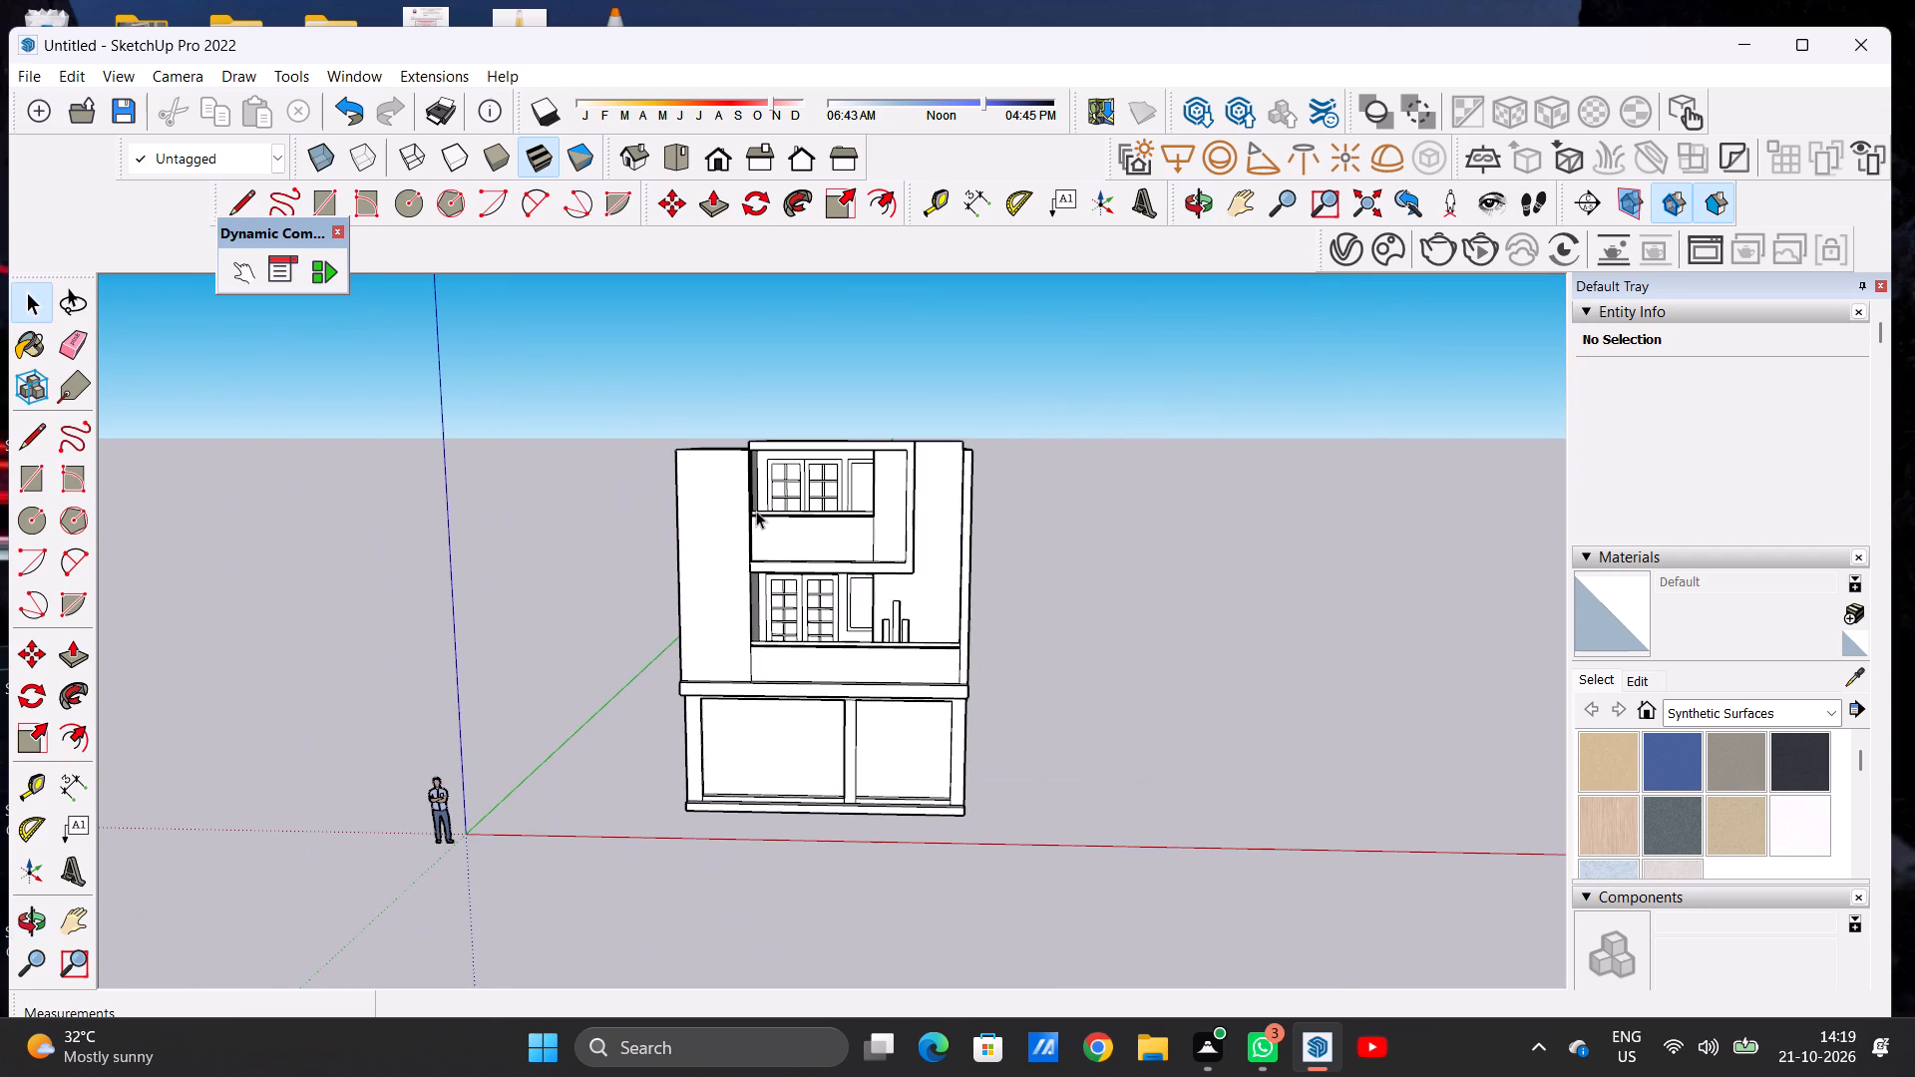
scroll(756, 511, "down", 1)
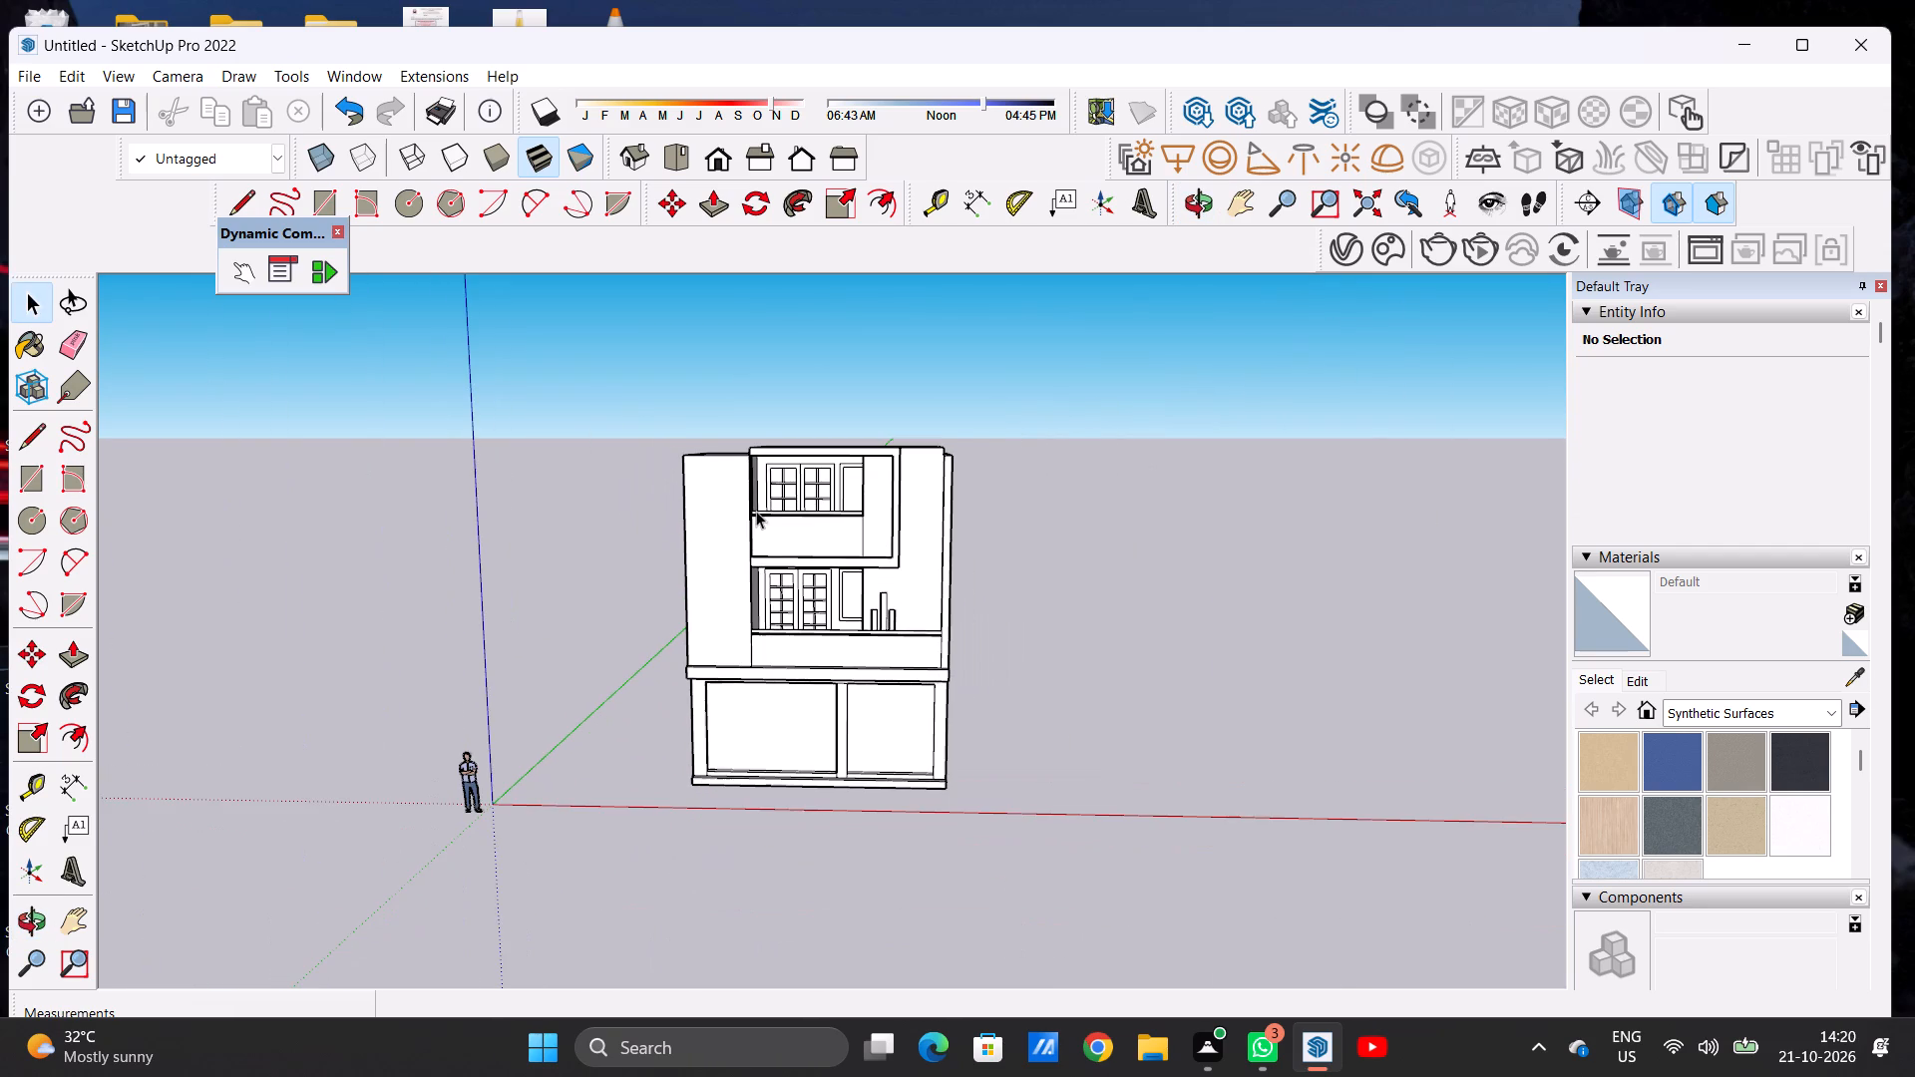
scroll(773, 548, "up", 5)
middle_click_drag(1008, 523, 760, 574)
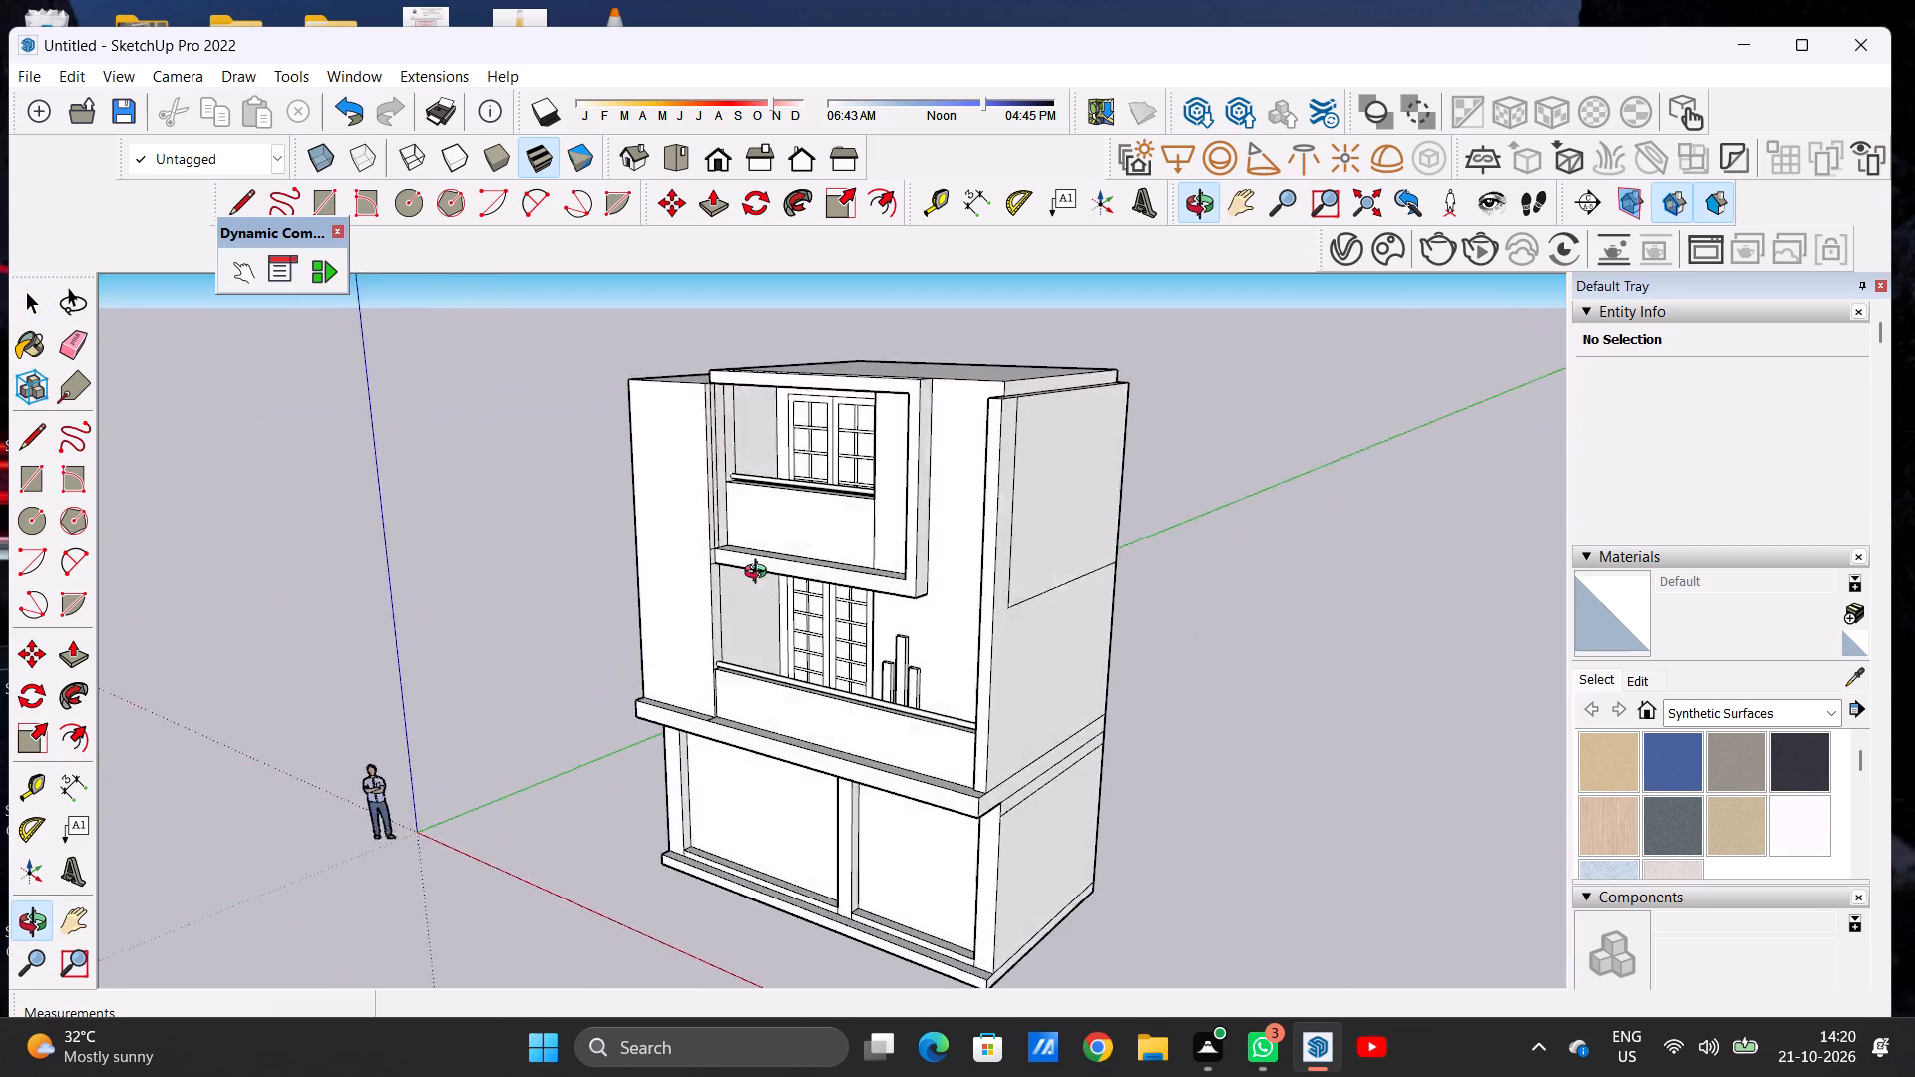
middle_click_drag(760, 574, 992, 537)
scroll(955, 594, "down", 3)
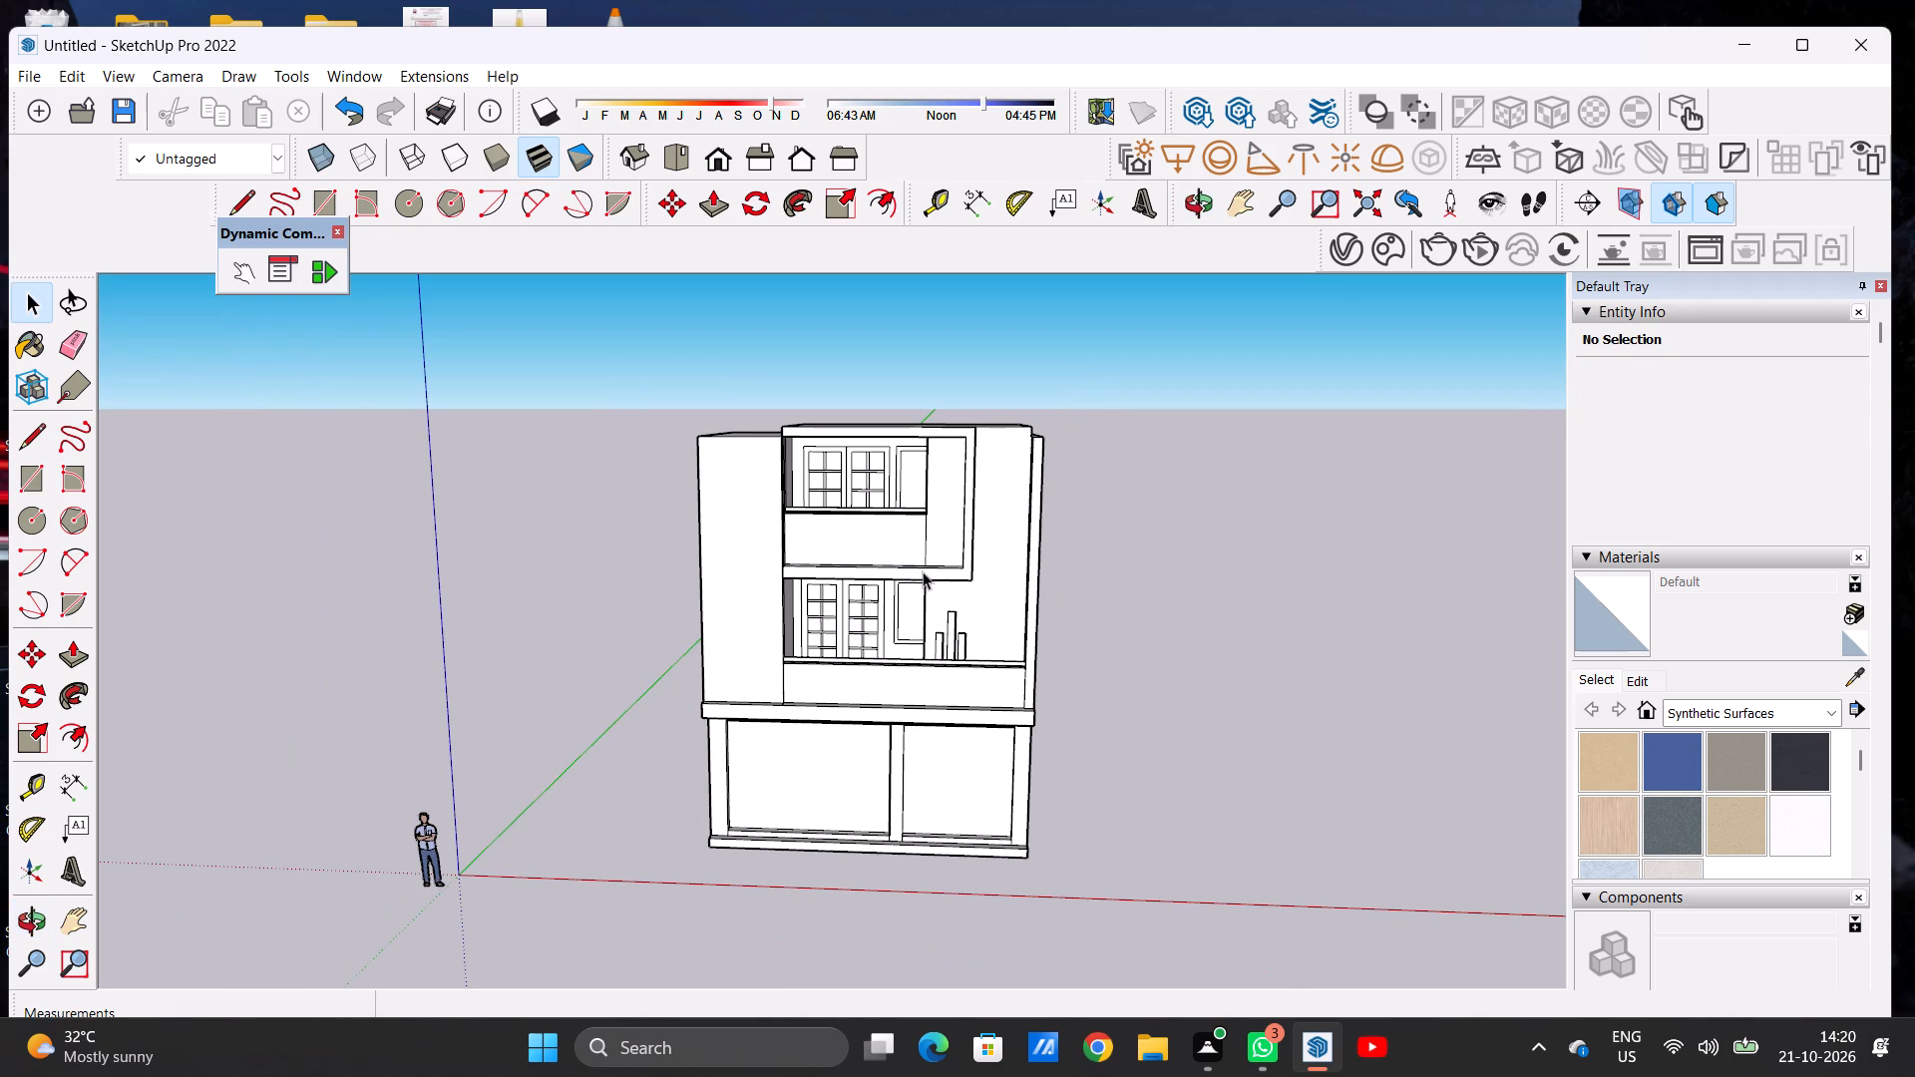
scroll(870, 497, "up", 1)
scroll(870, 497, "down", 1)
scroll(870, 497, "up", 4)
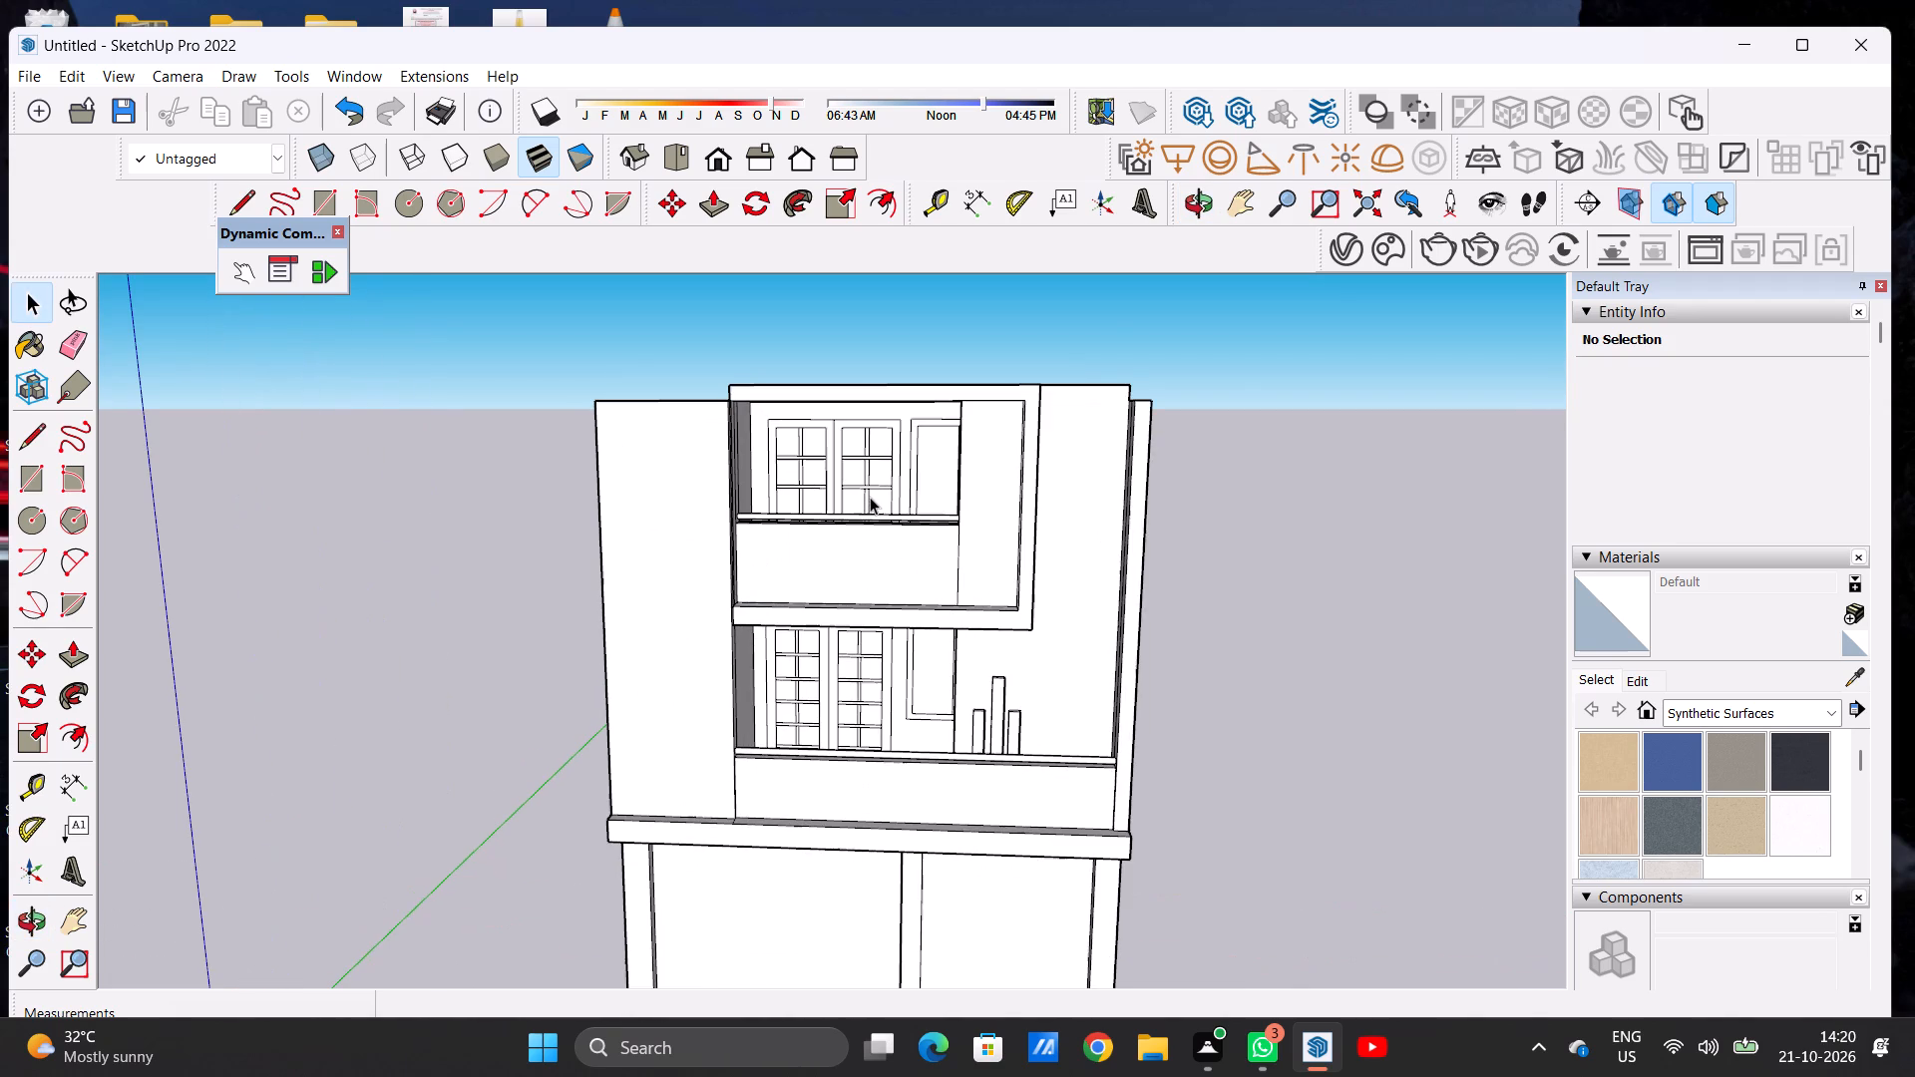
scroll(870, 475, "up", 1)
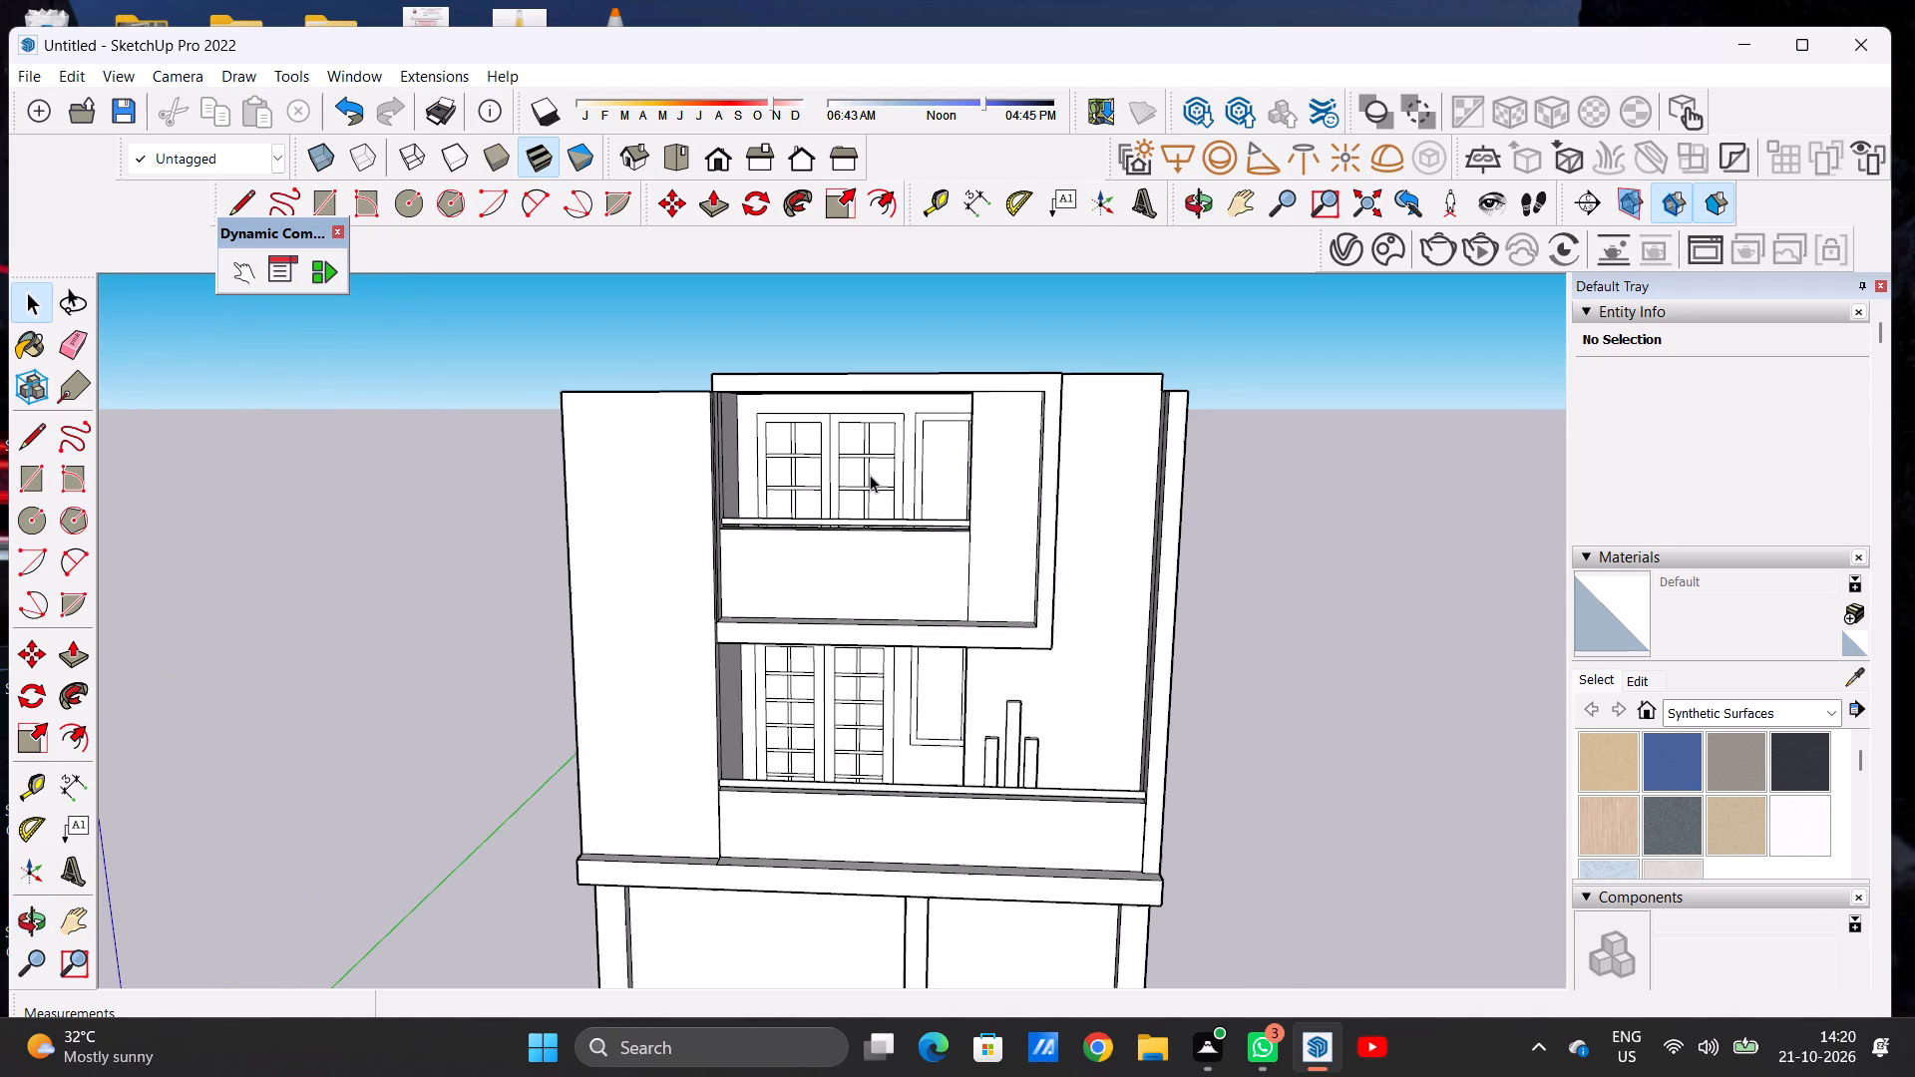
scroll(873, 484, "down", 3)
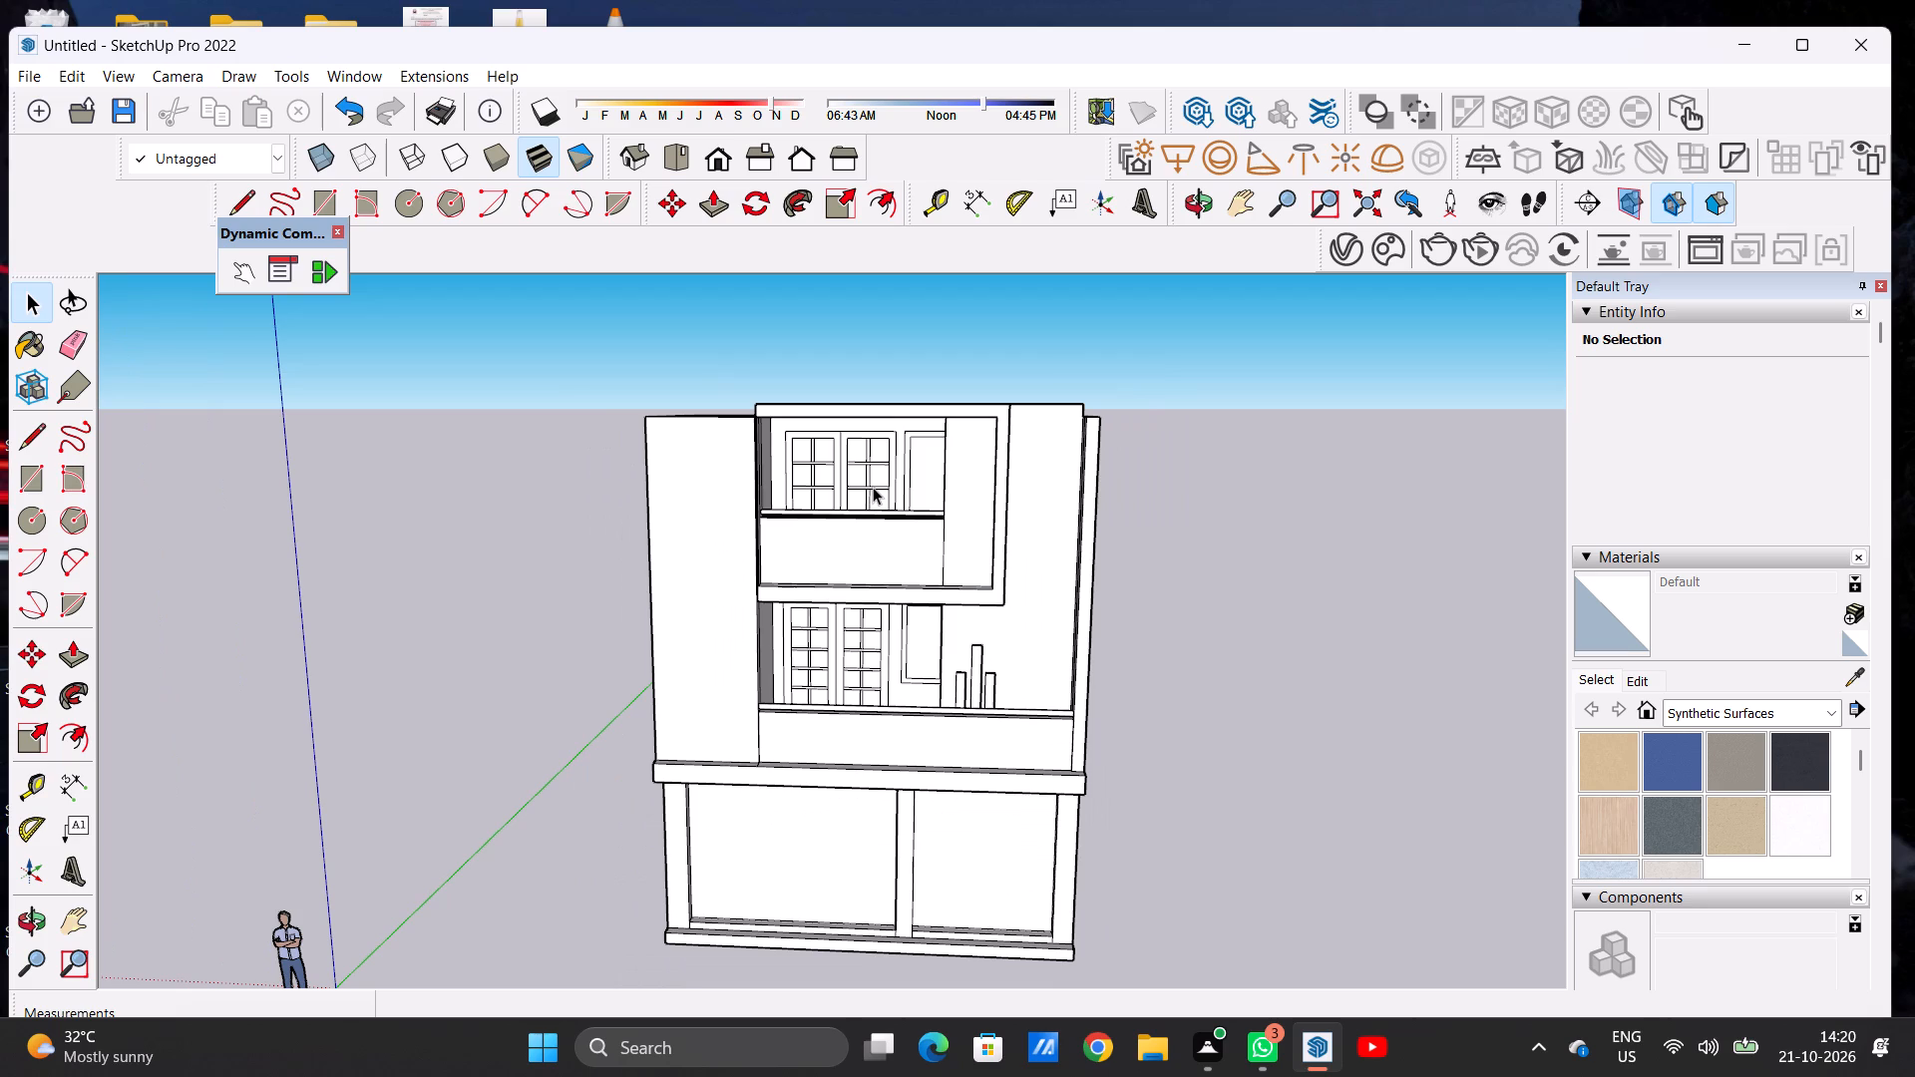
scroll(873, 487, "down", 3)
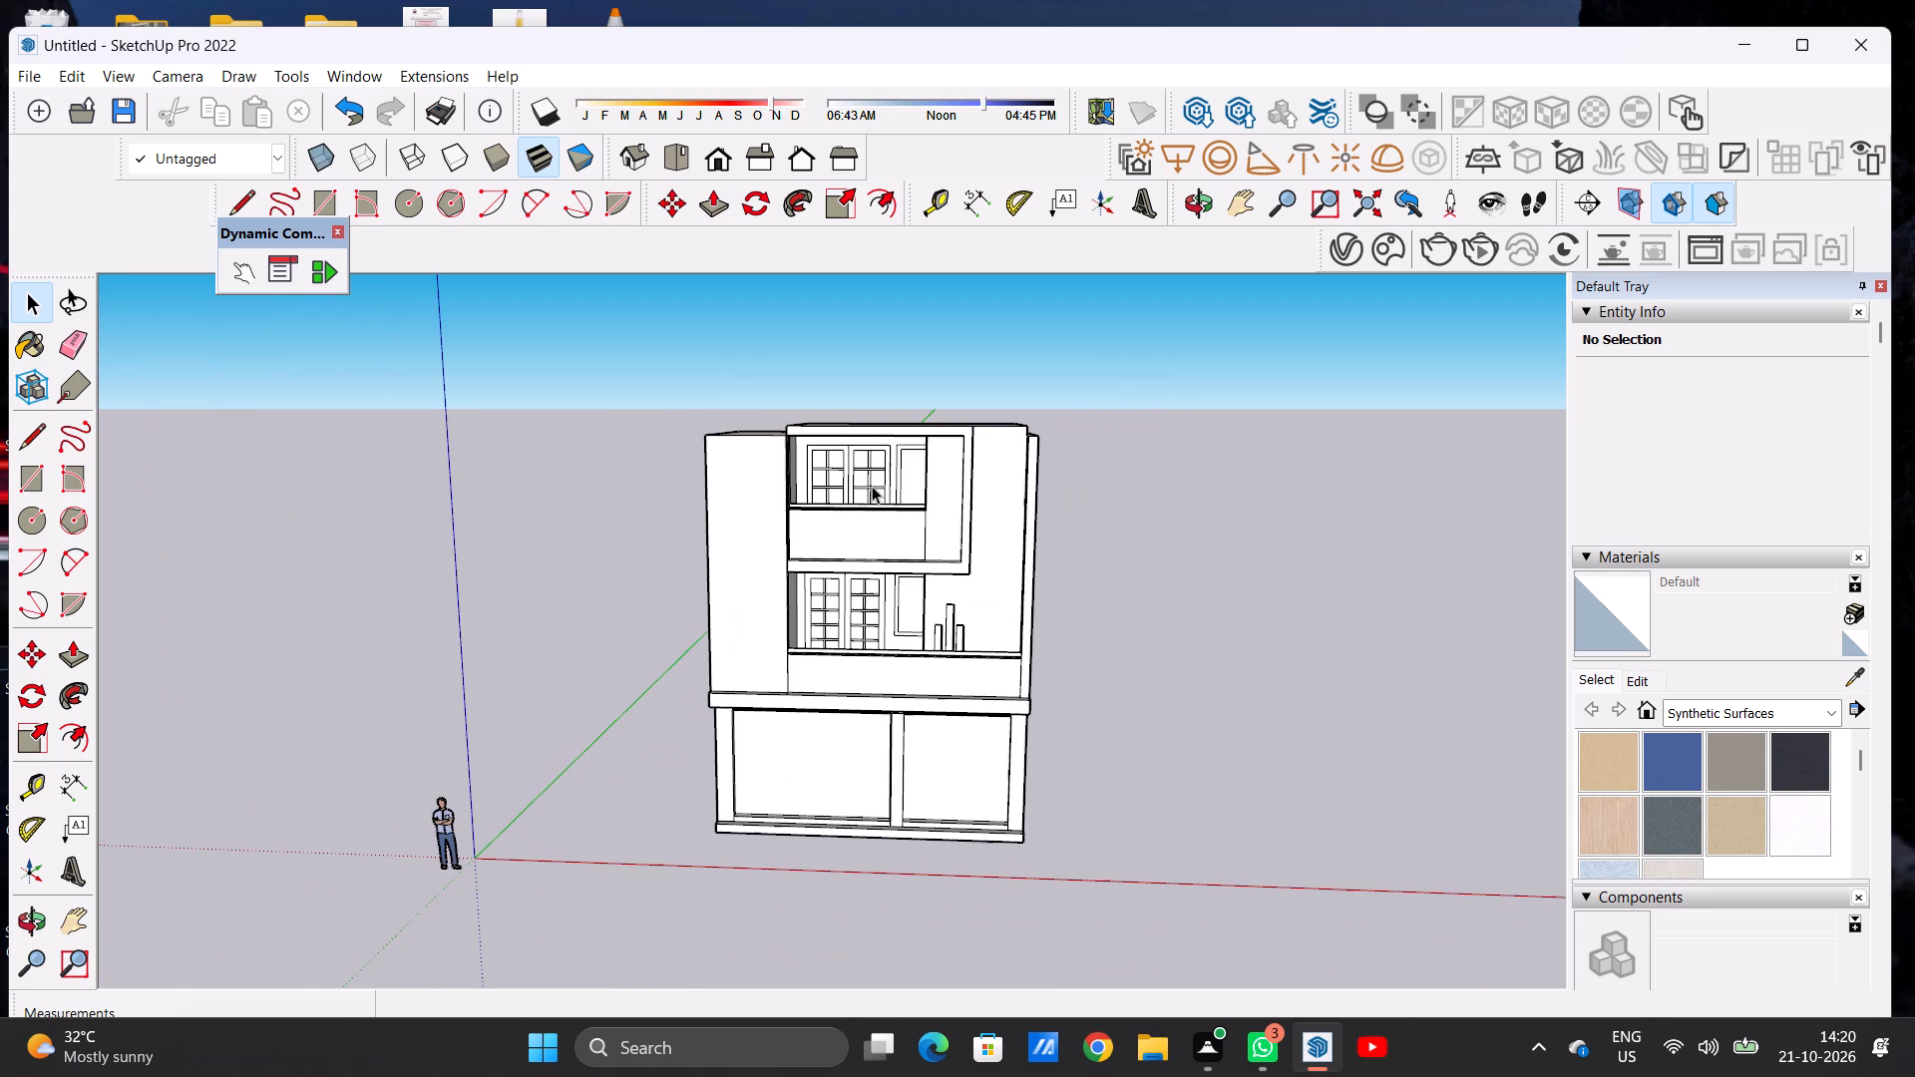
scroll(929, 435, "up", 4)
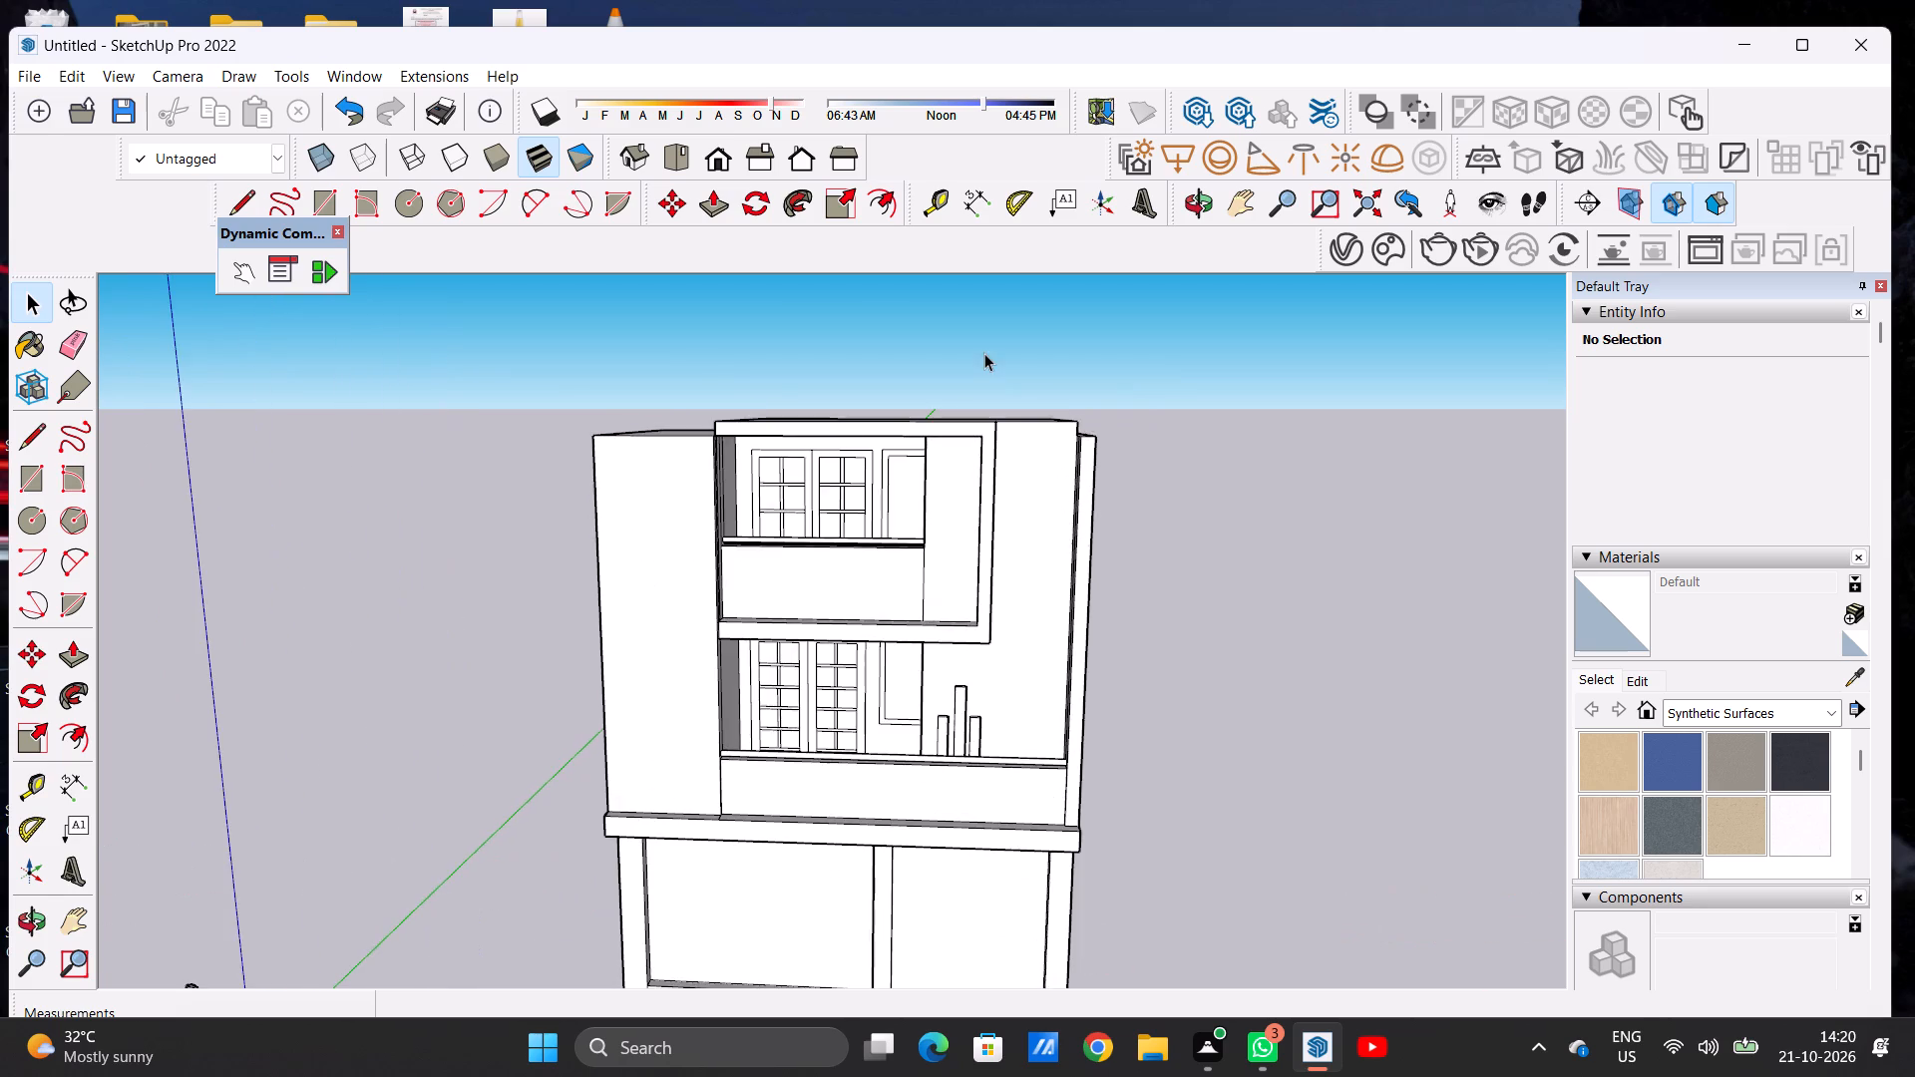
Examine the roof slab, the lower roof block beside it and the outer side wall from above.
middle_click_drag(984, 403, 985, 611)
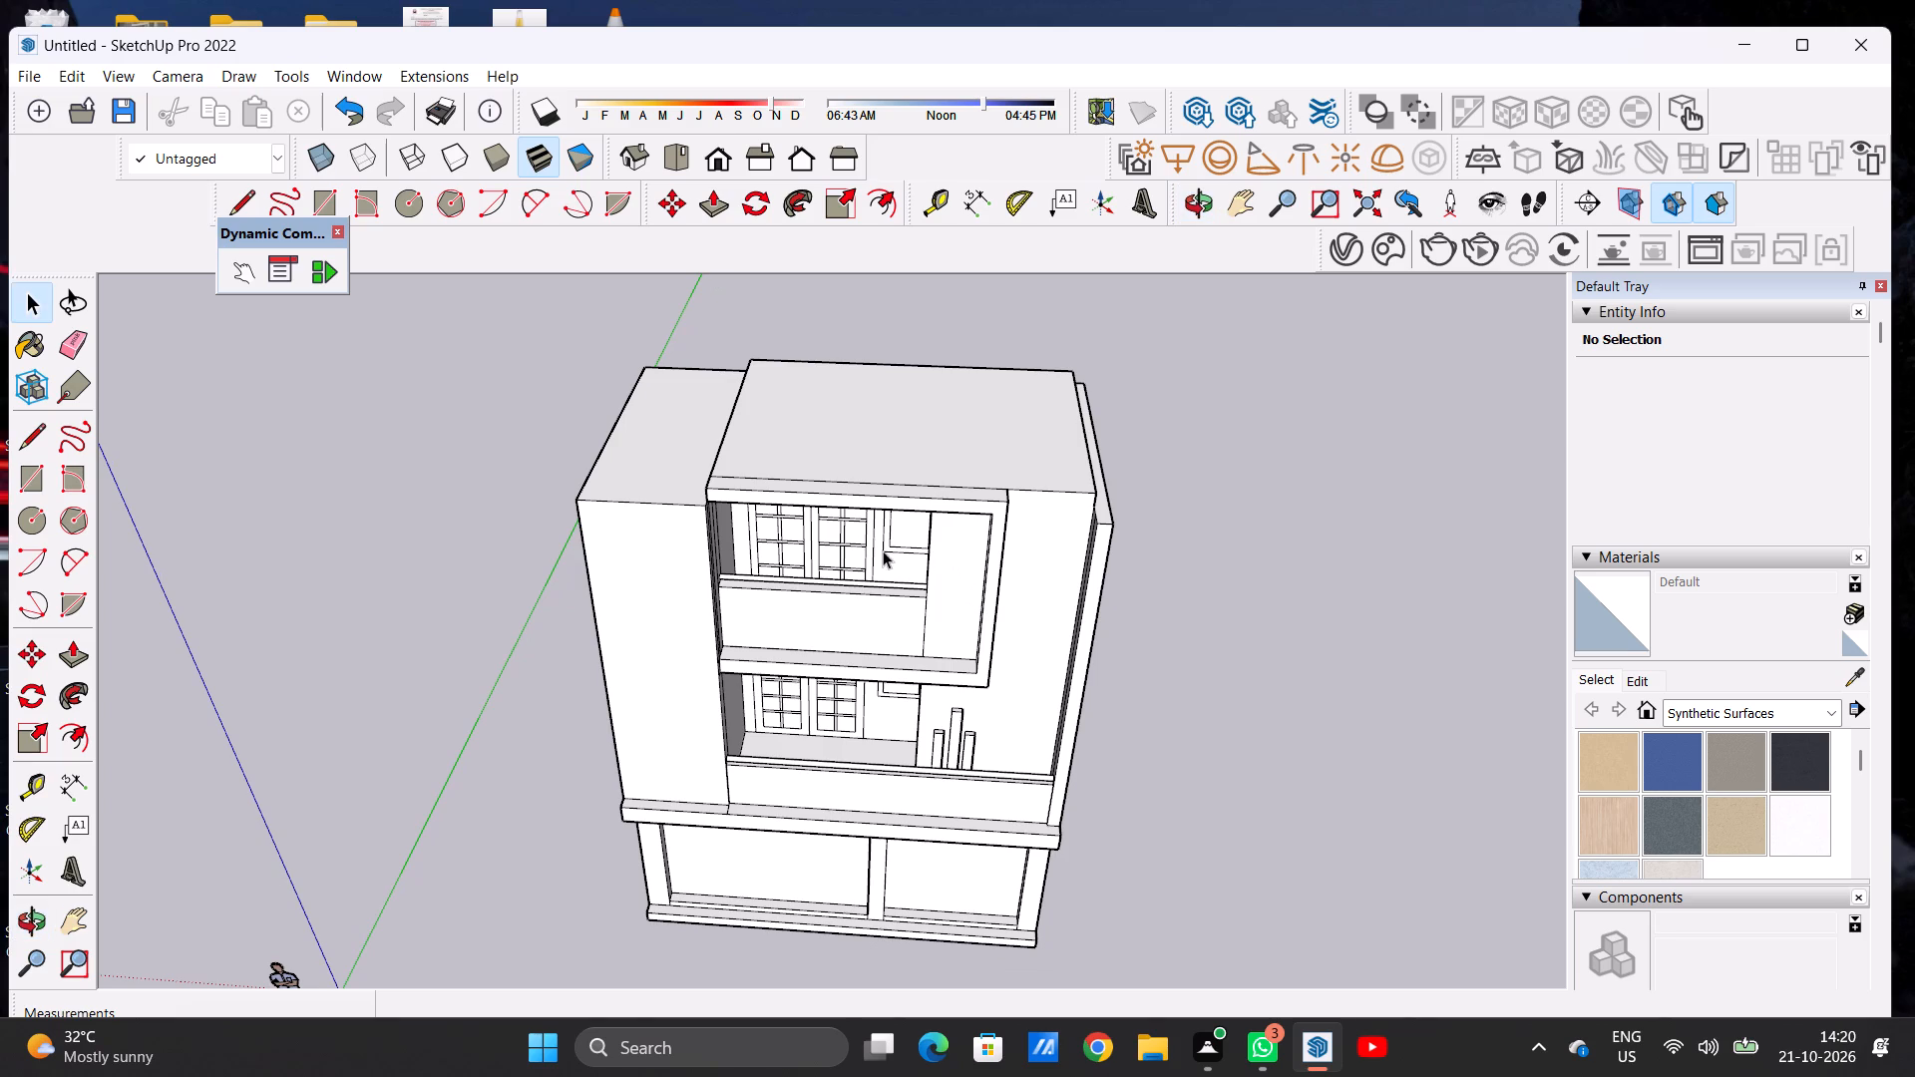
scroll(898, 565, "down", 4)
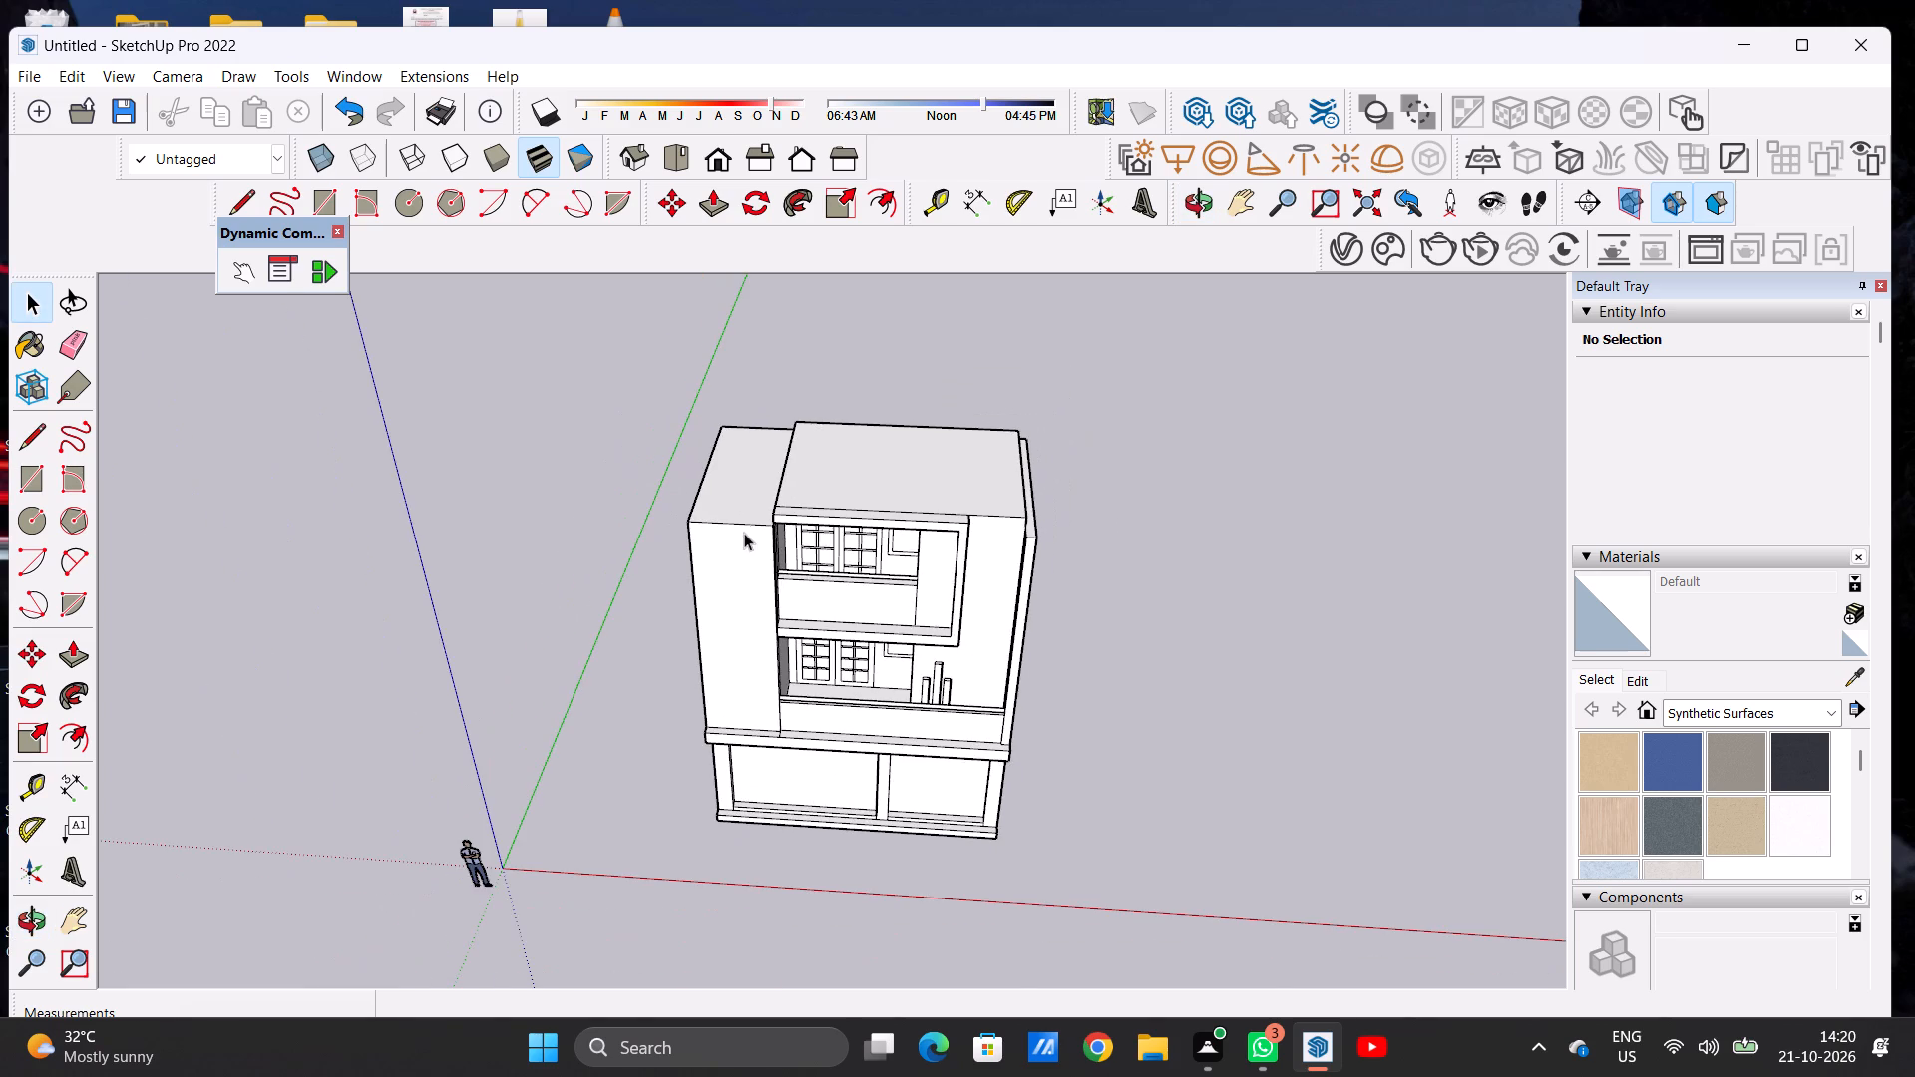
middle_click_drag(744, 533, 753, 473)
scroll(753, 473, "up", 4)
scroll(942, 455, "down", 1)
scroll(942, 455, "up", 1)
scroll(942, 455, "down", 1)
scroll(942, 455, "up", 1)
scroll(942, 456, "down", 1)
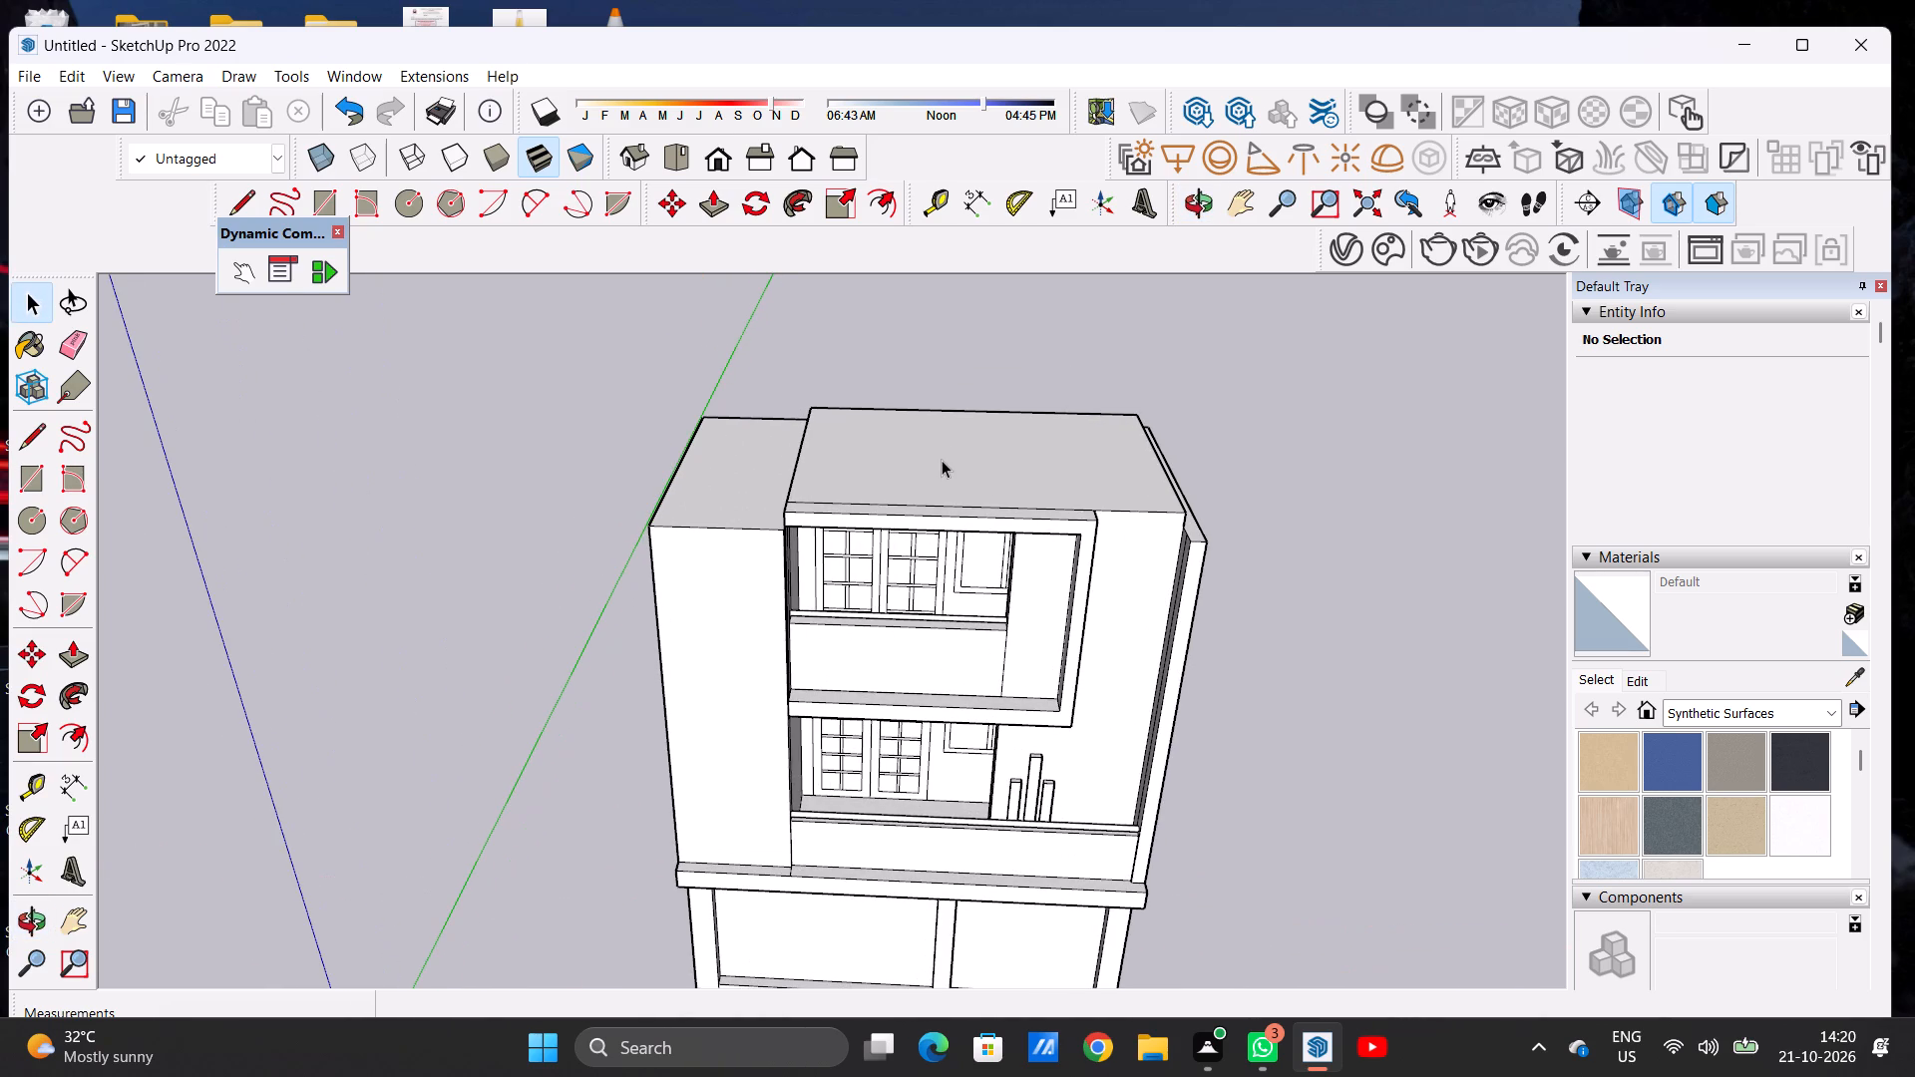
scroll(934, 453, "down", 6)
middle_click_drag(1044, 425, 1020, 461)
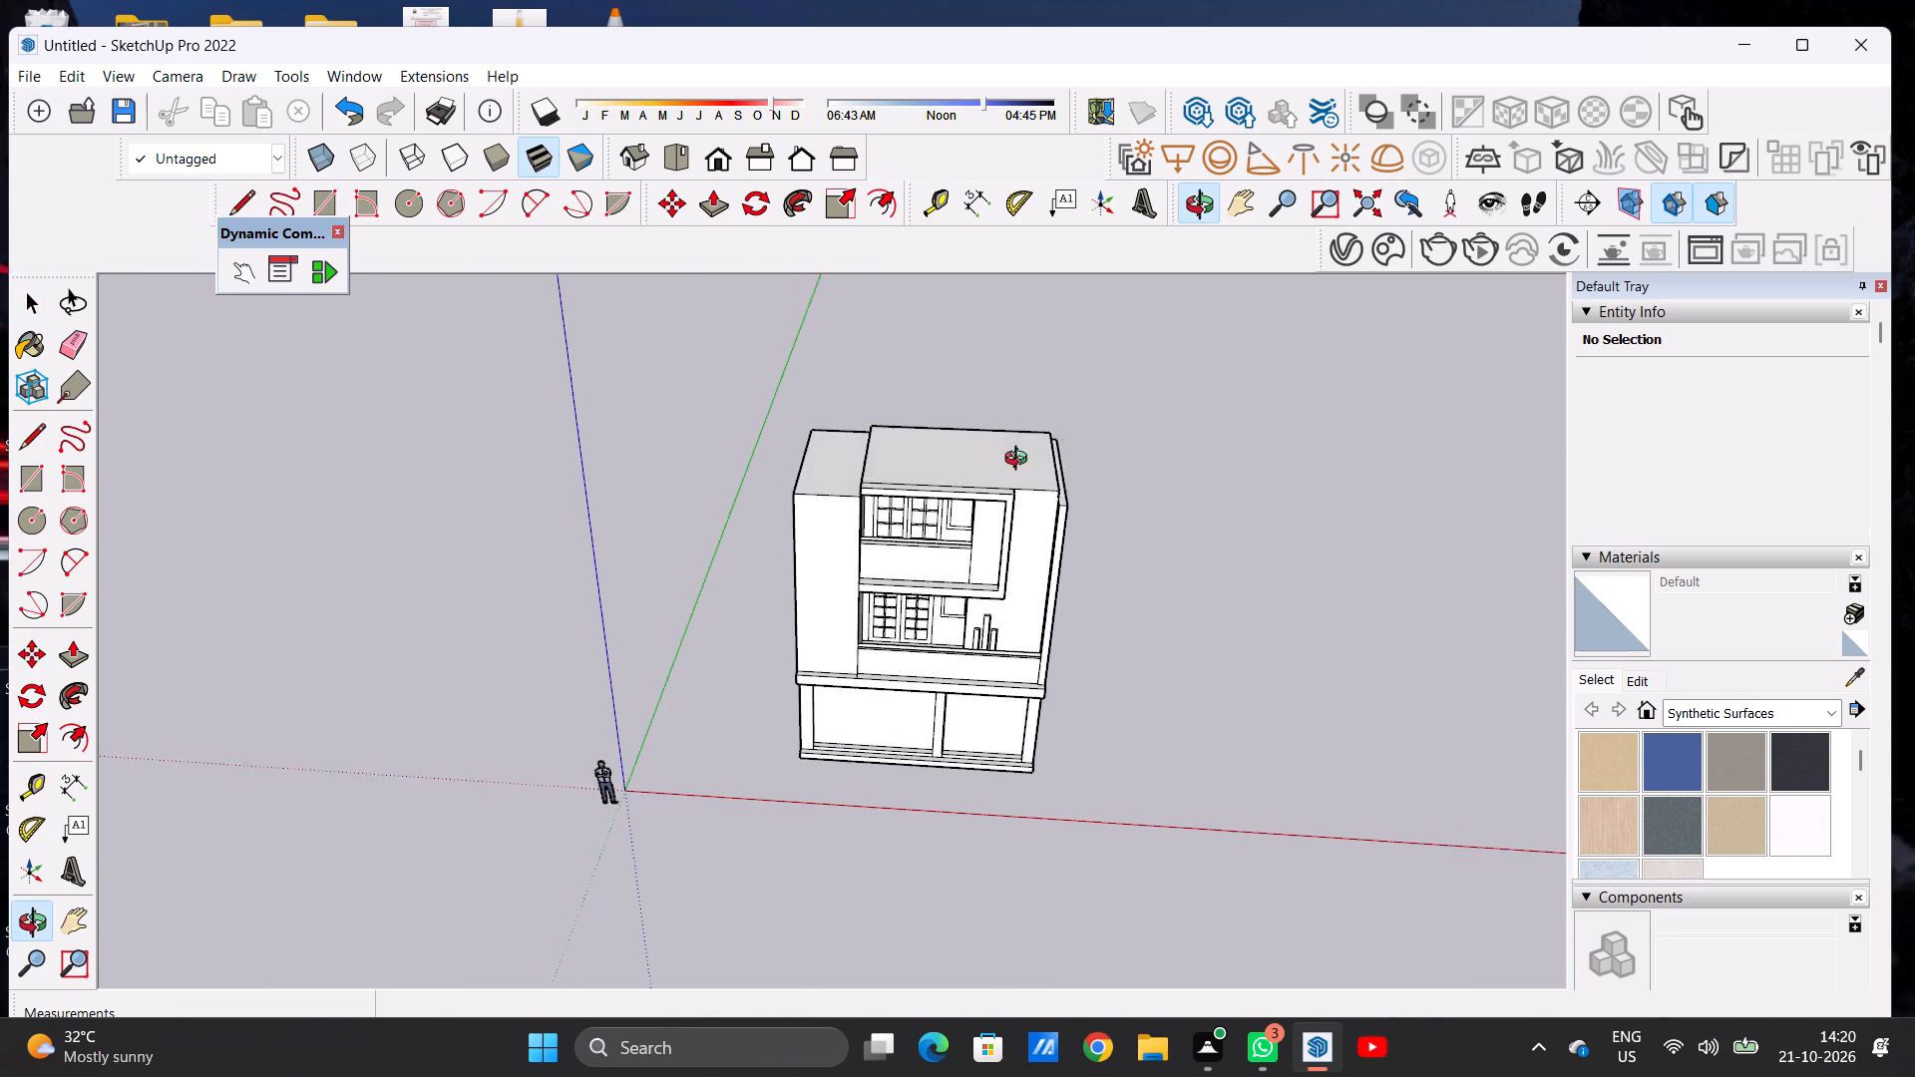
middle_click_drag(1020, 461, 920, 503)
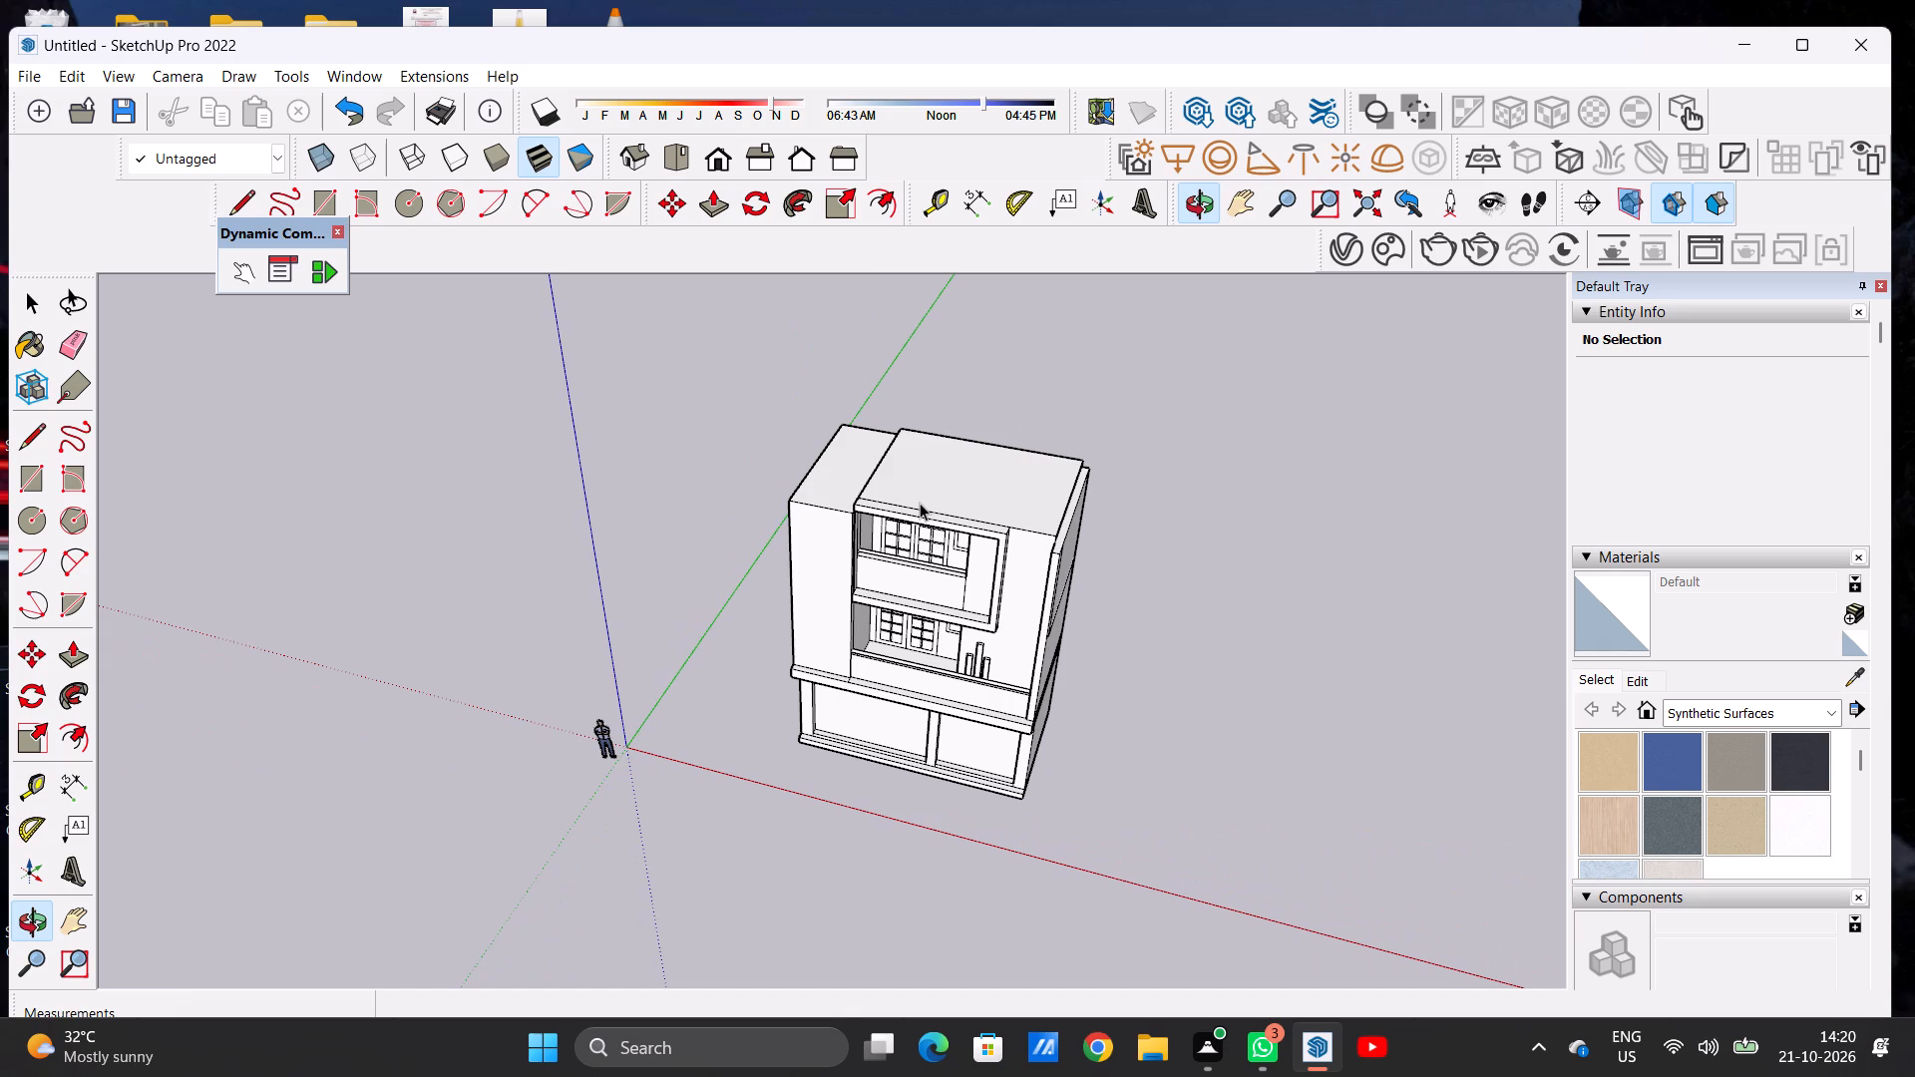
scroll(920, 503, "down", 5)
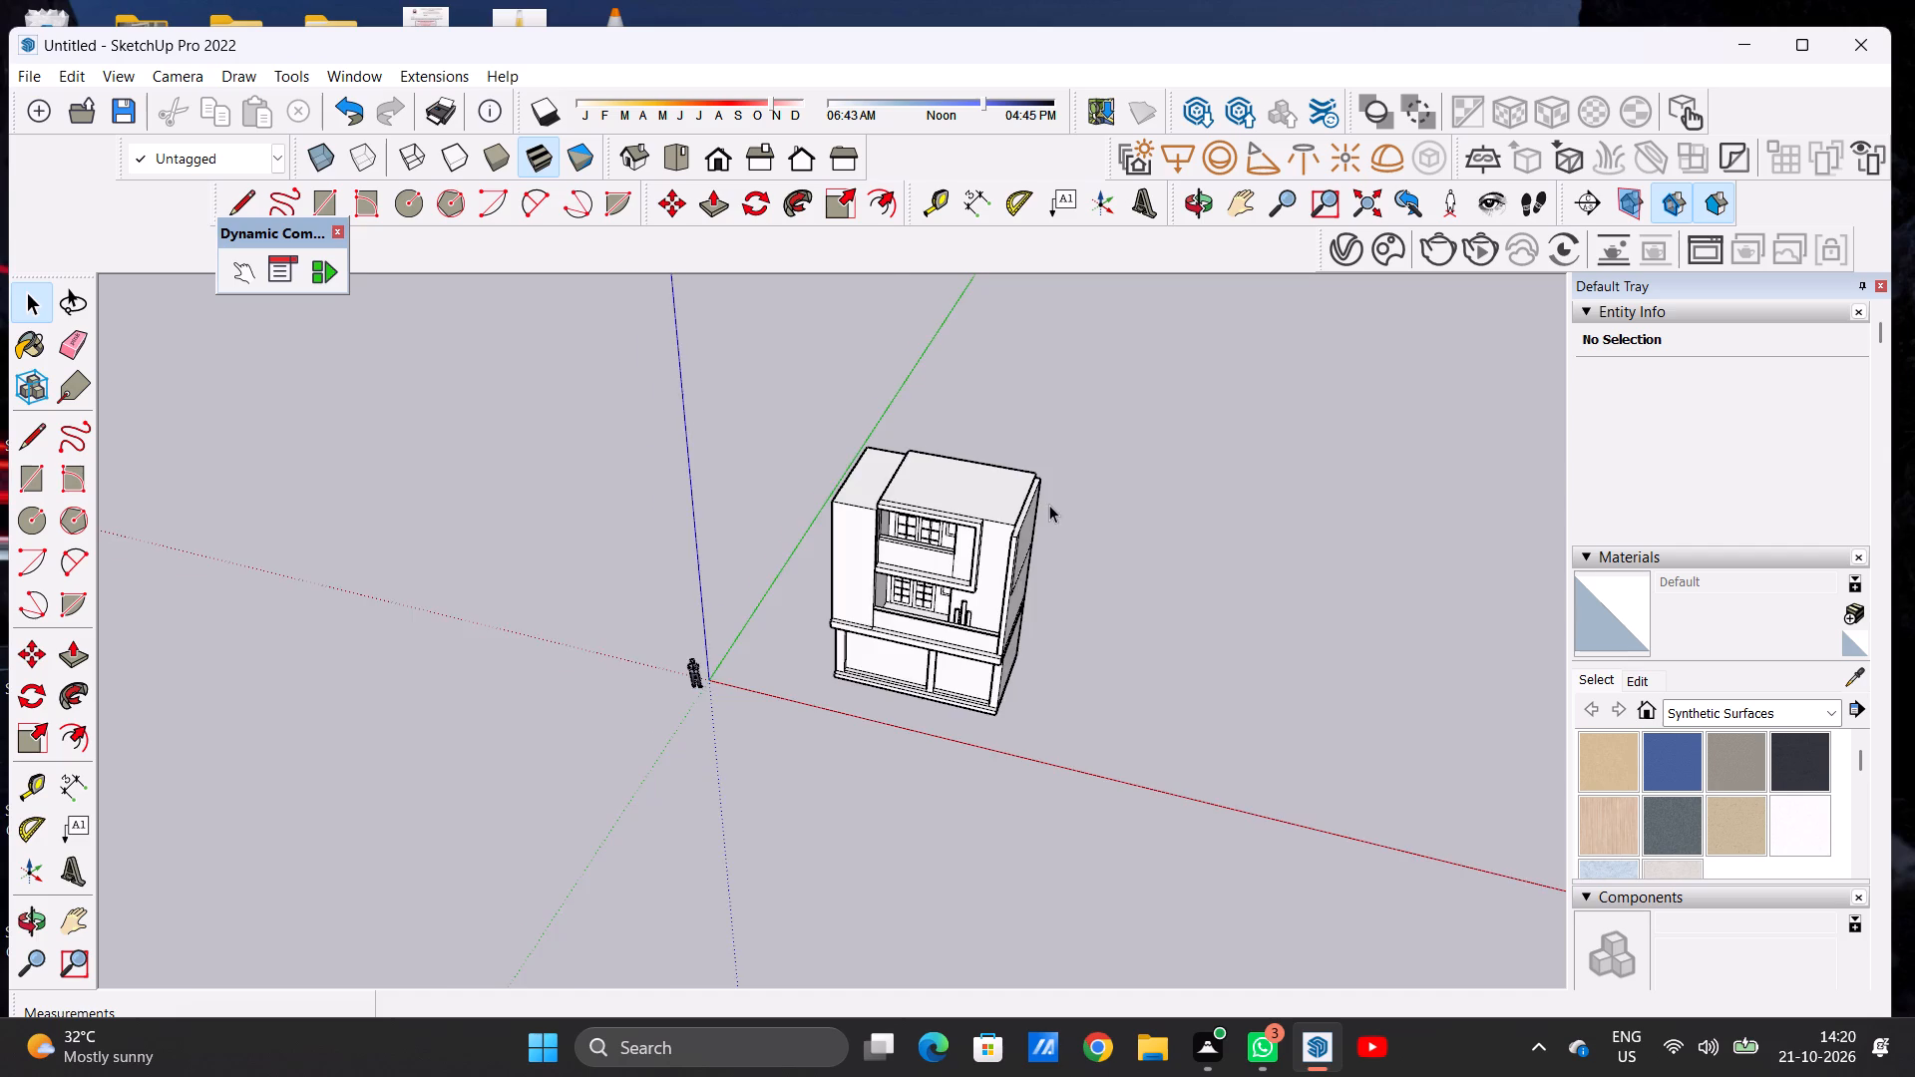
Push/Pull the outer side wall's narrow top face up about 8 13/16", flush with the roof slab's corner.
scroll(1049, 505, "up", 9)
scroll(953, 582, "down", 1)
scroll(953, 582, "up", 5)
middle_click_drag(990, 488, 961, 552)
scroll(985, 565, "up", 8)
key("p")
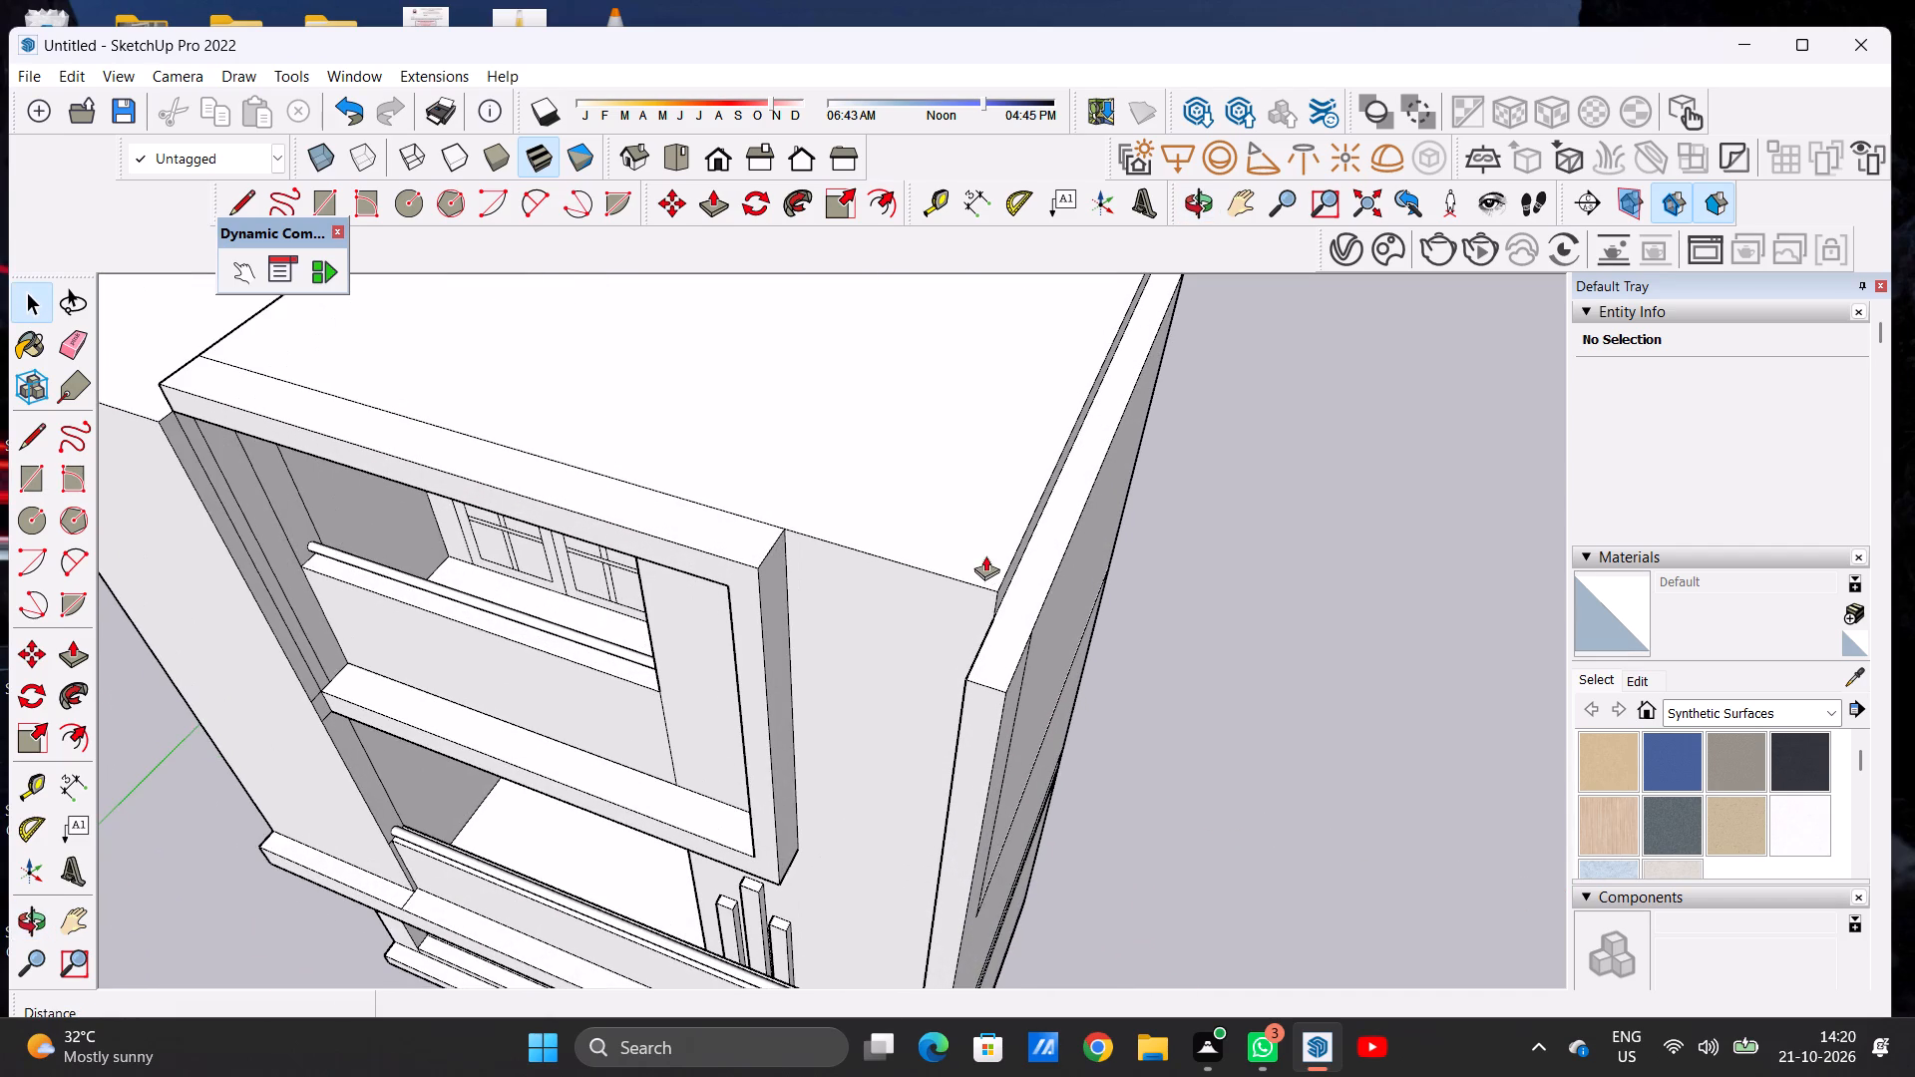
left_click(1024, 589)
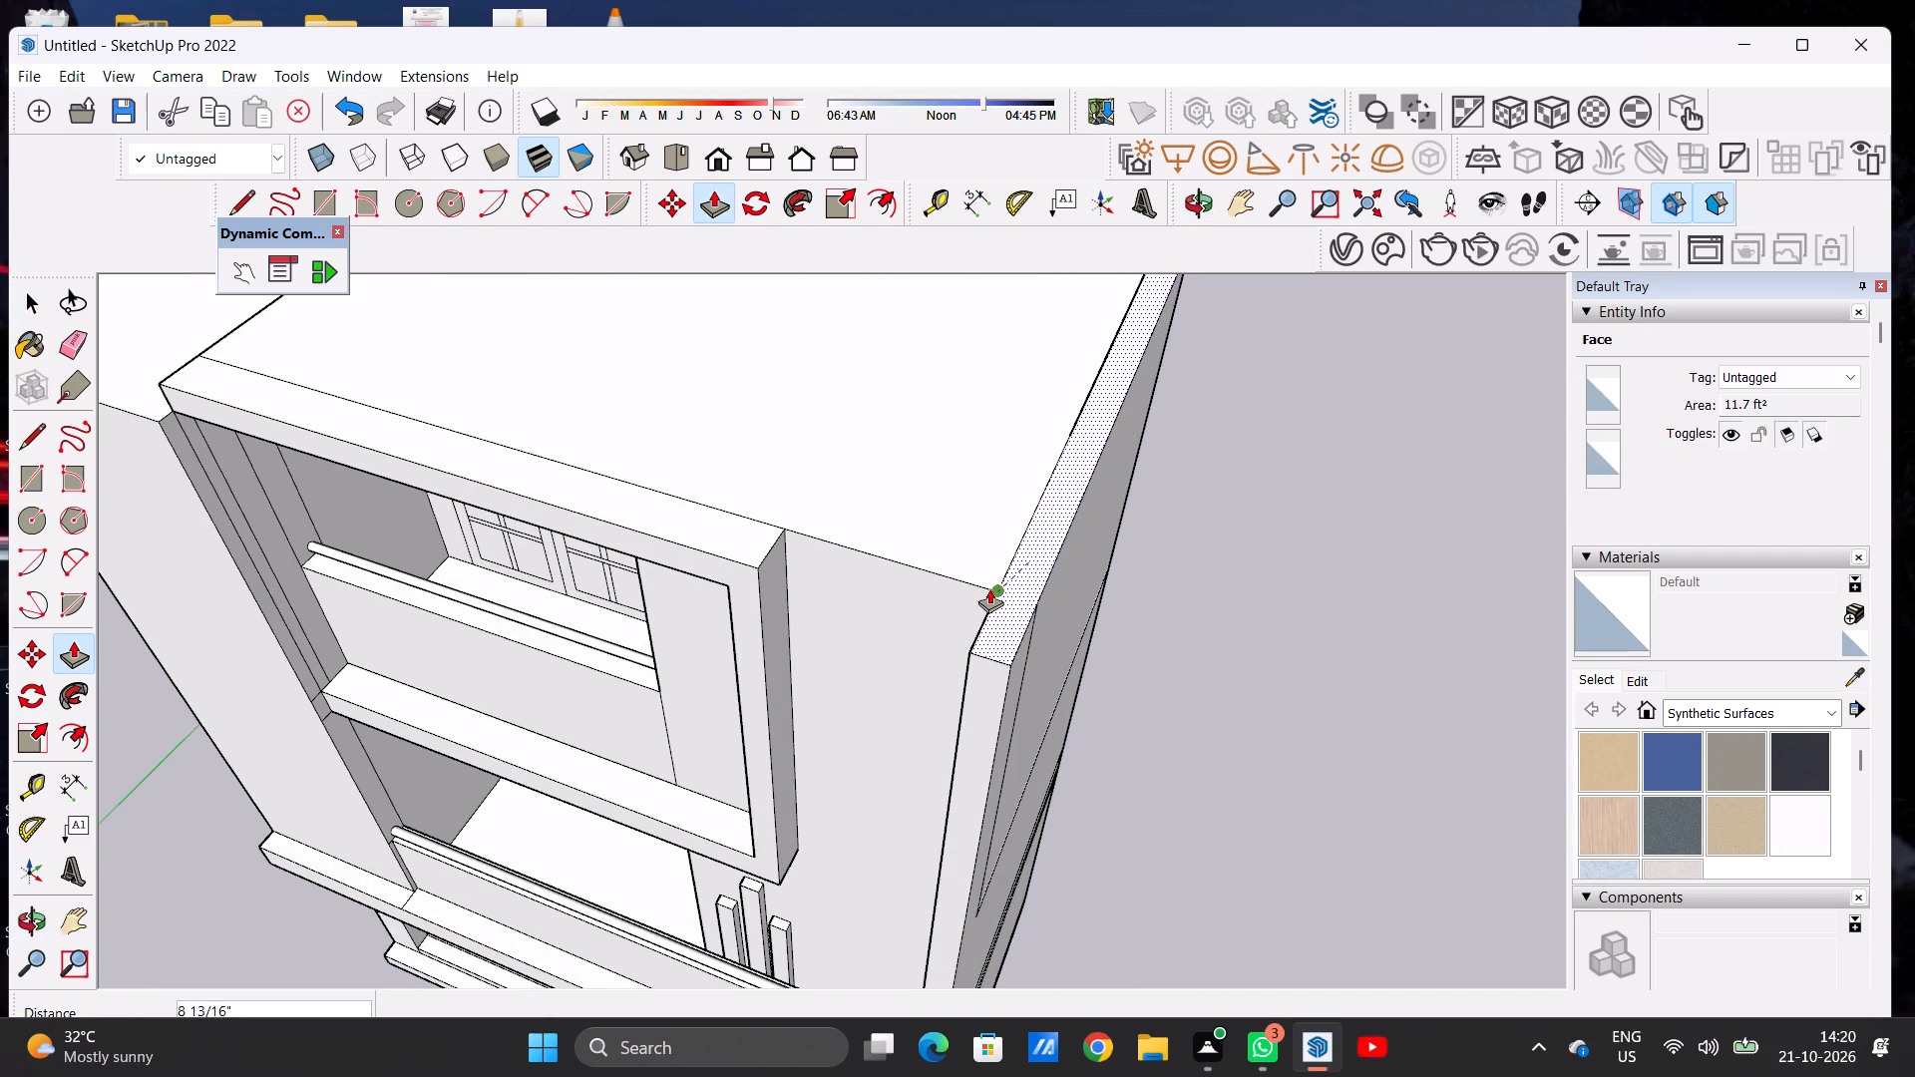
left_click(991, 578)
key("space")
Push/Pull the top face of the plain block beside the balconies to the level of the roof slab's front corner.
scroll(1011, 540, "down", 8)
scroll(1020, 573, "up", 1)
scroll(1020, 573, "down", 6)
middle_click_drag(866, 537, 1063, 435)
scroll(674, 484, "down", 2)
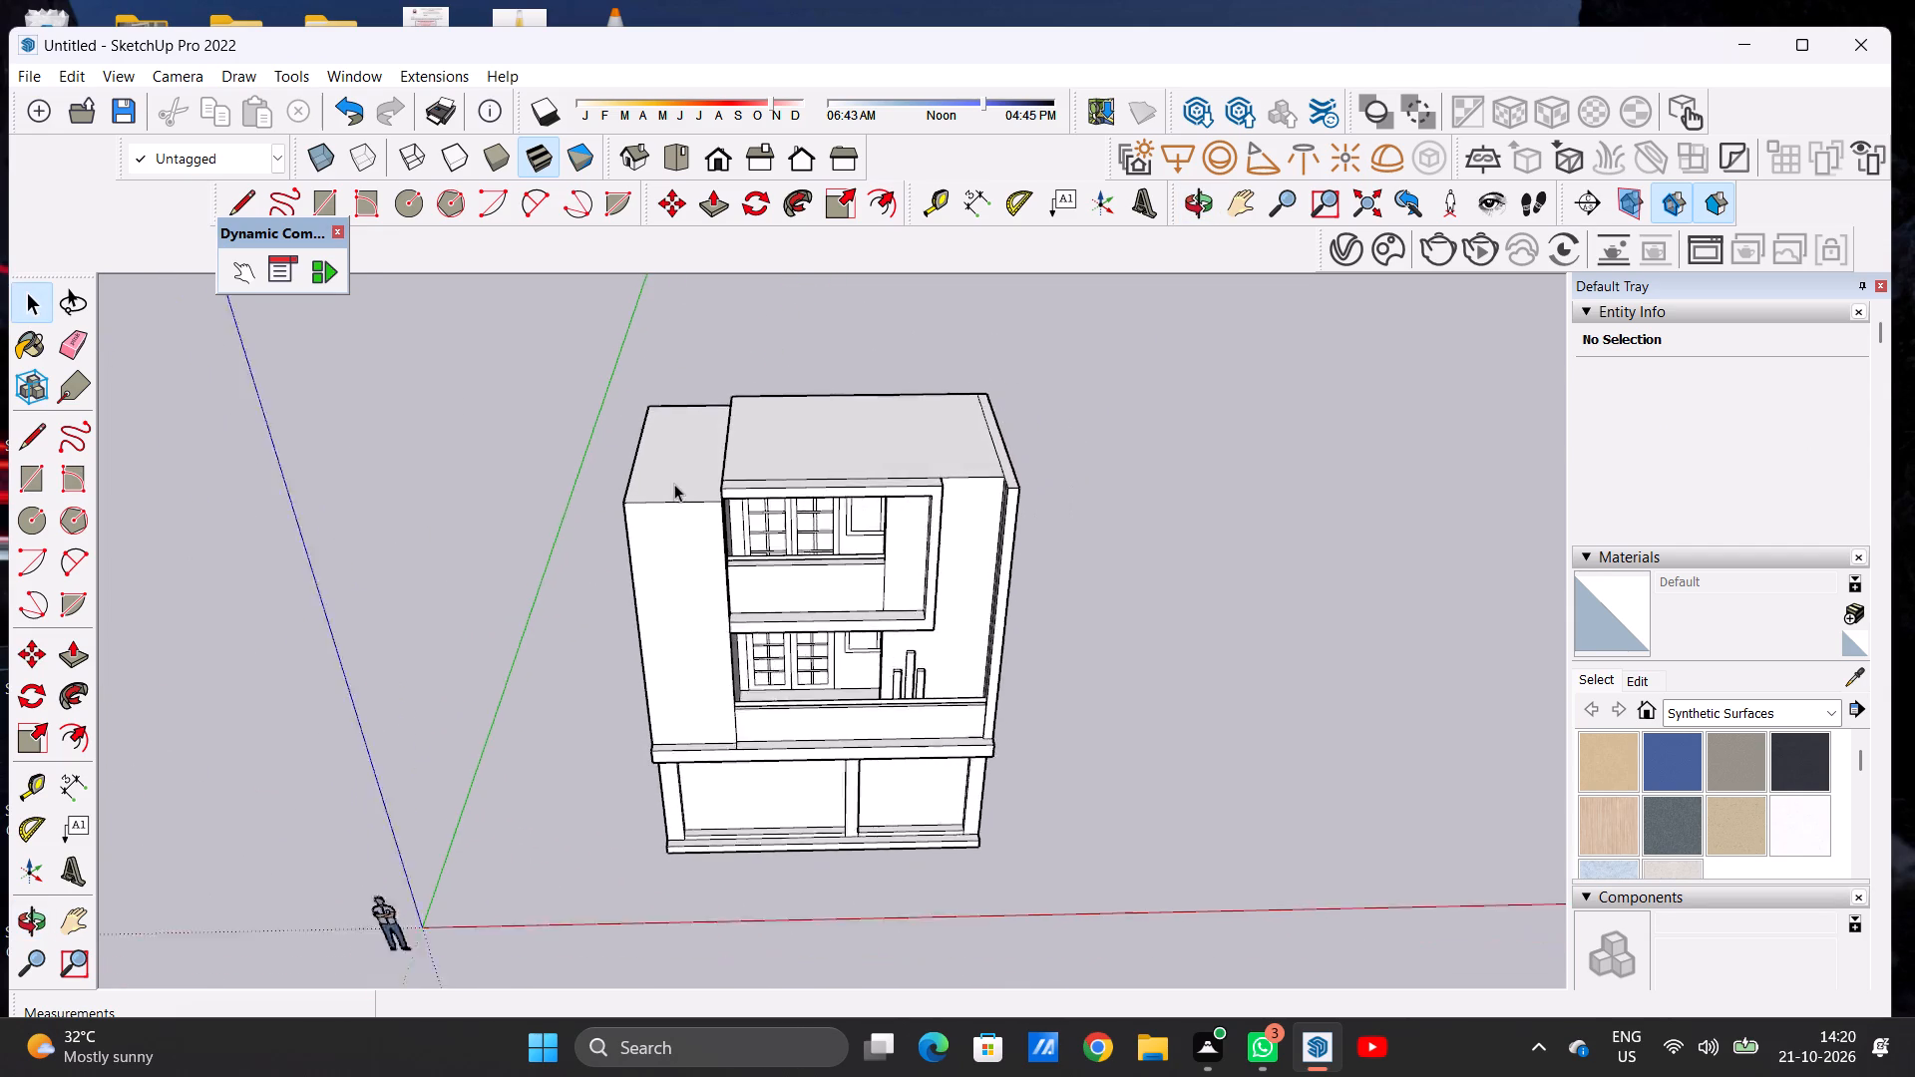
scroll(674, 484, "down", 4)
scroll(690, 486, "up", 8)
middle_click_drag(699, 486, 637, 417)
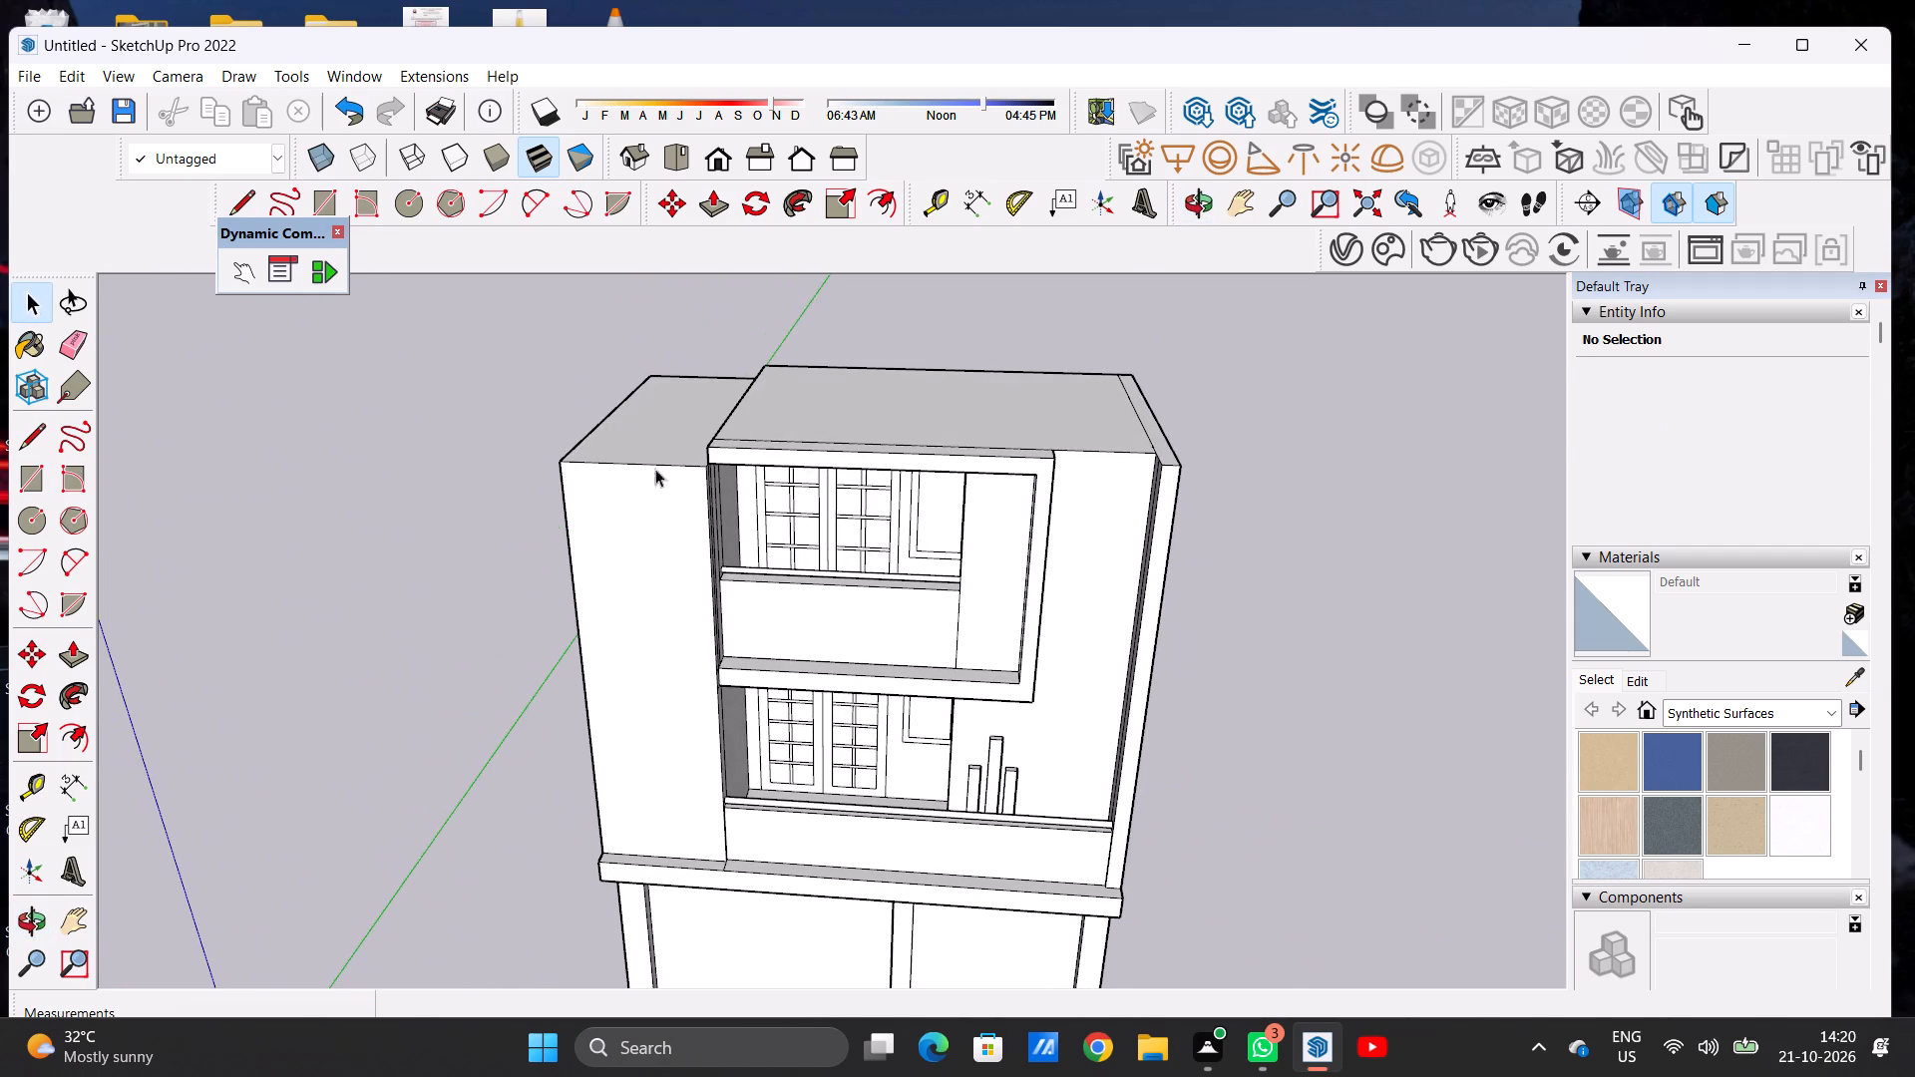
scroll(686, 543, "down", 9)
scroll(688, 529, "up", 11)
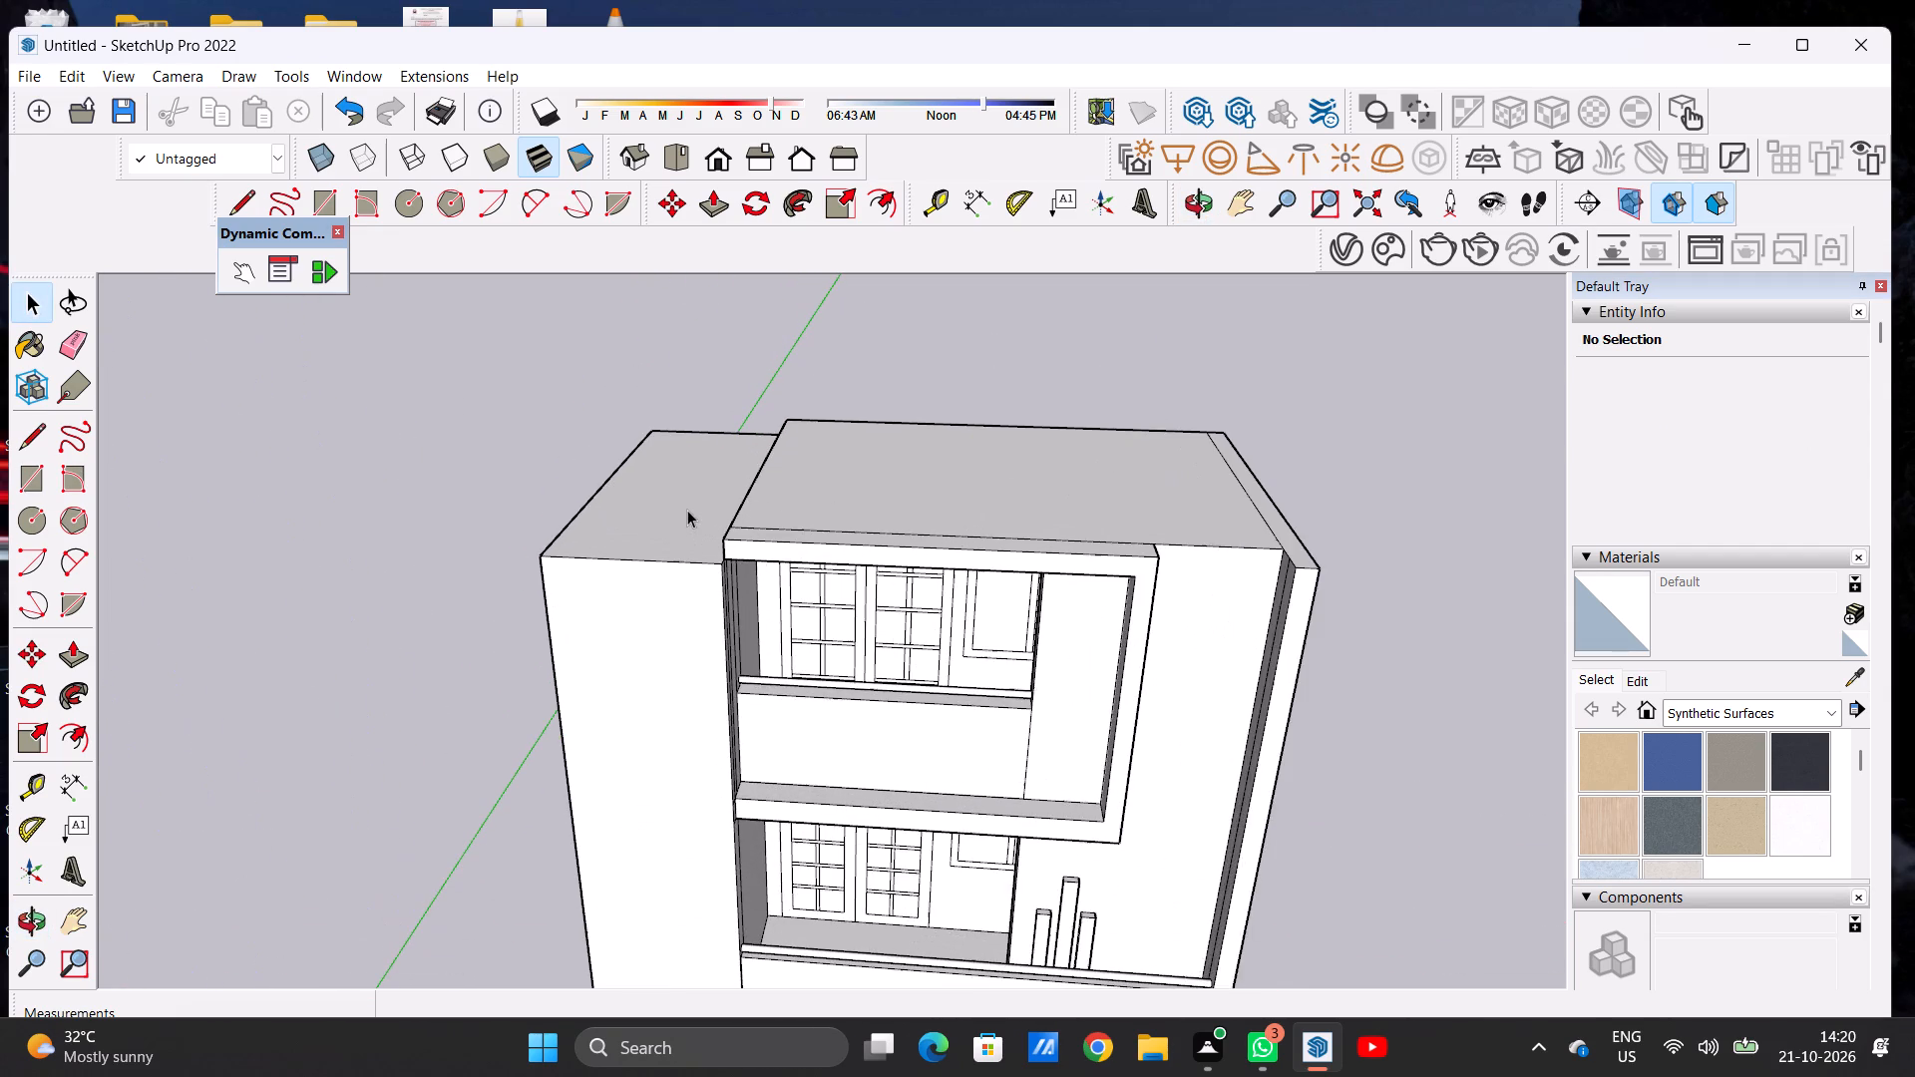
middle_click_drag(686, 517, 701, 696)
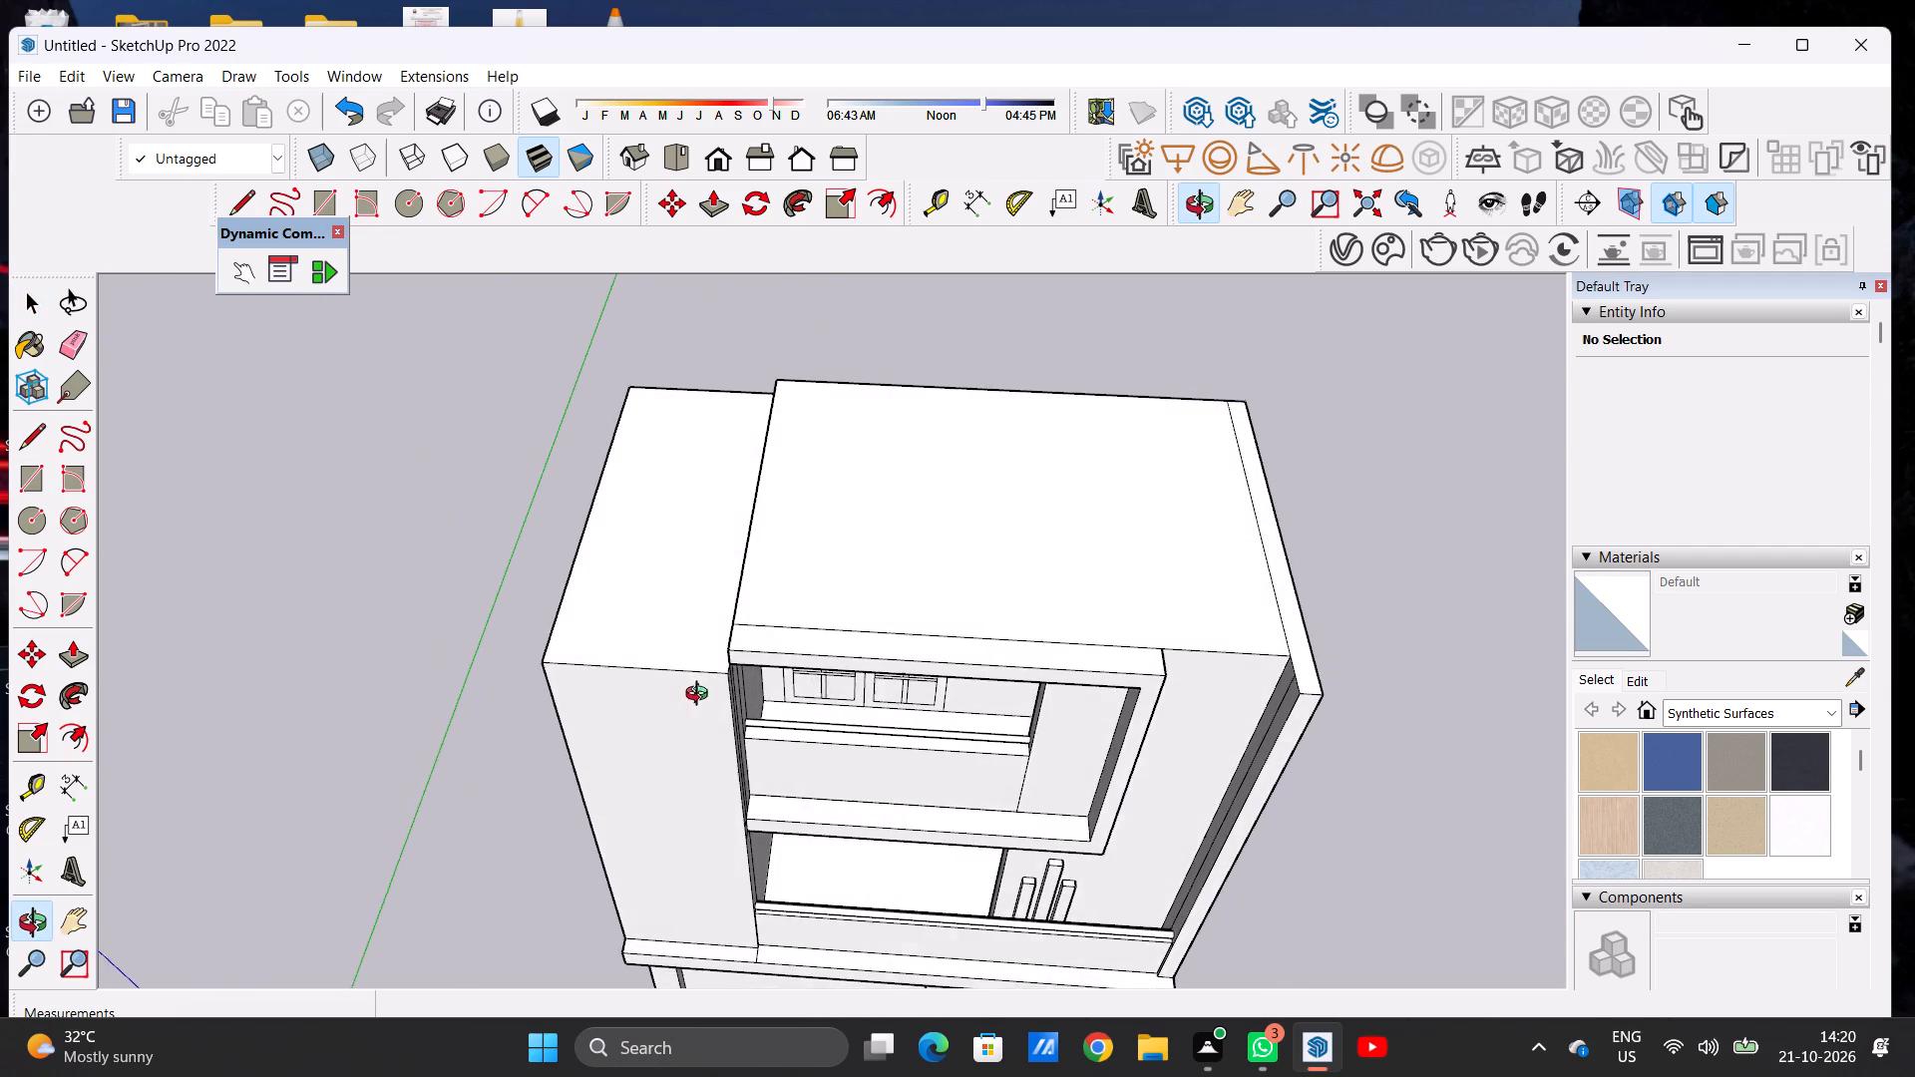
middle_click_drag(701, 696, 698, 696)
scroll(644, 579, "up", 2)
key("p")
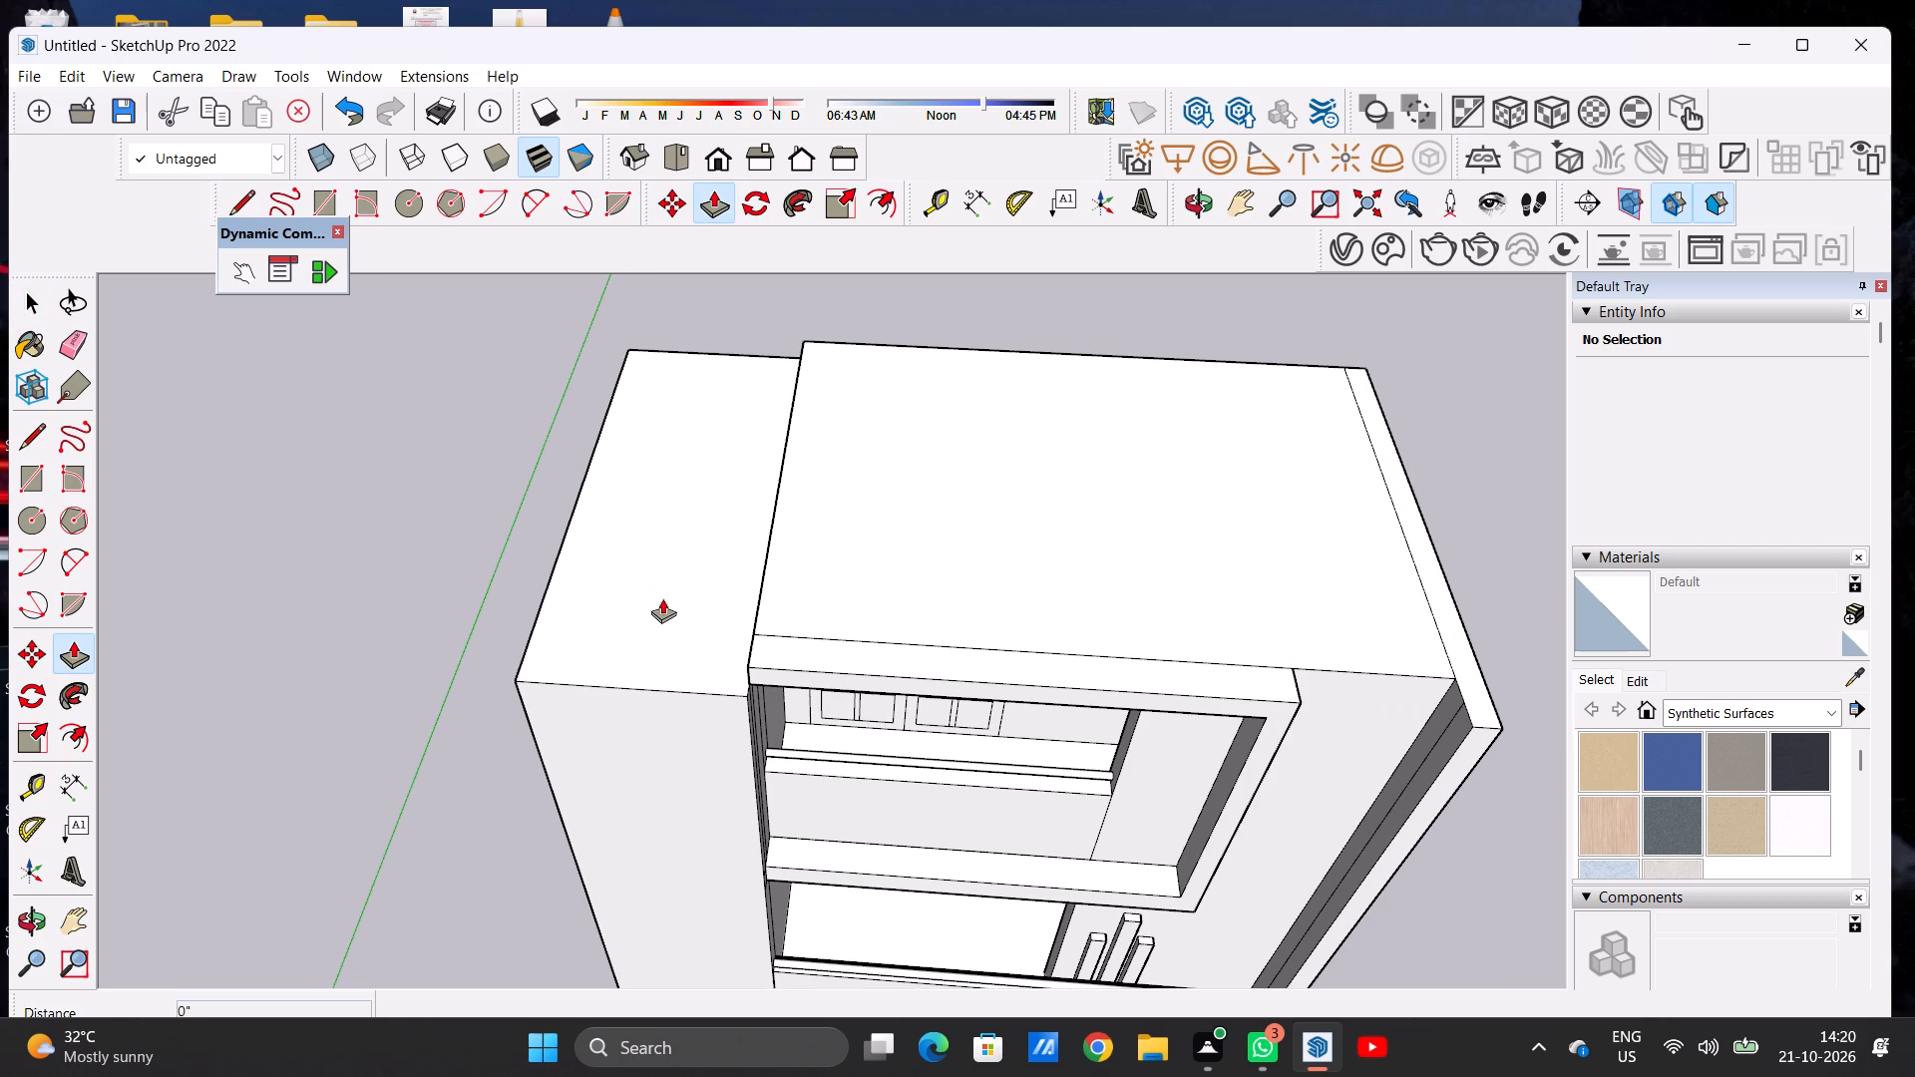
left_click(662, 598)
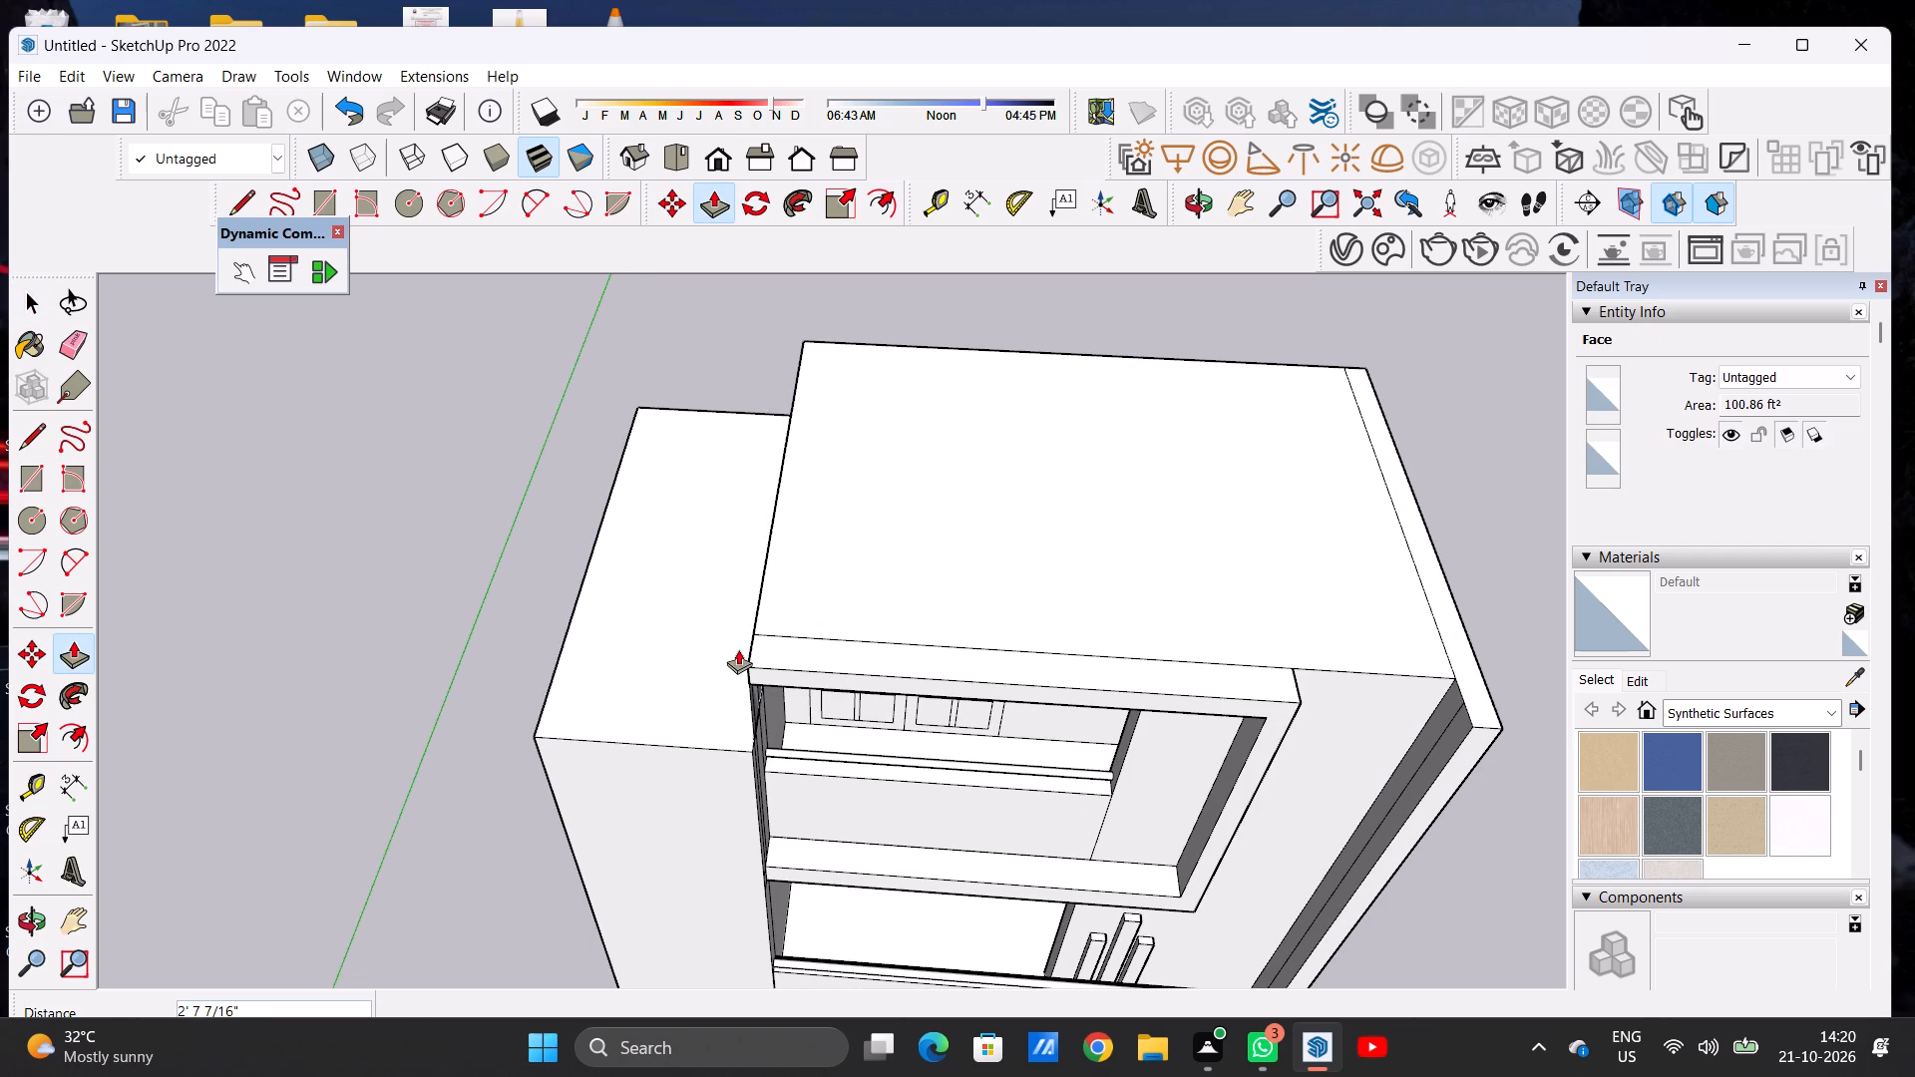
left_click(747, 665)
Push/Pull the top face of the plain block beside the balconies up about 3 feet, above the roof slab.
left_click(704, 646)
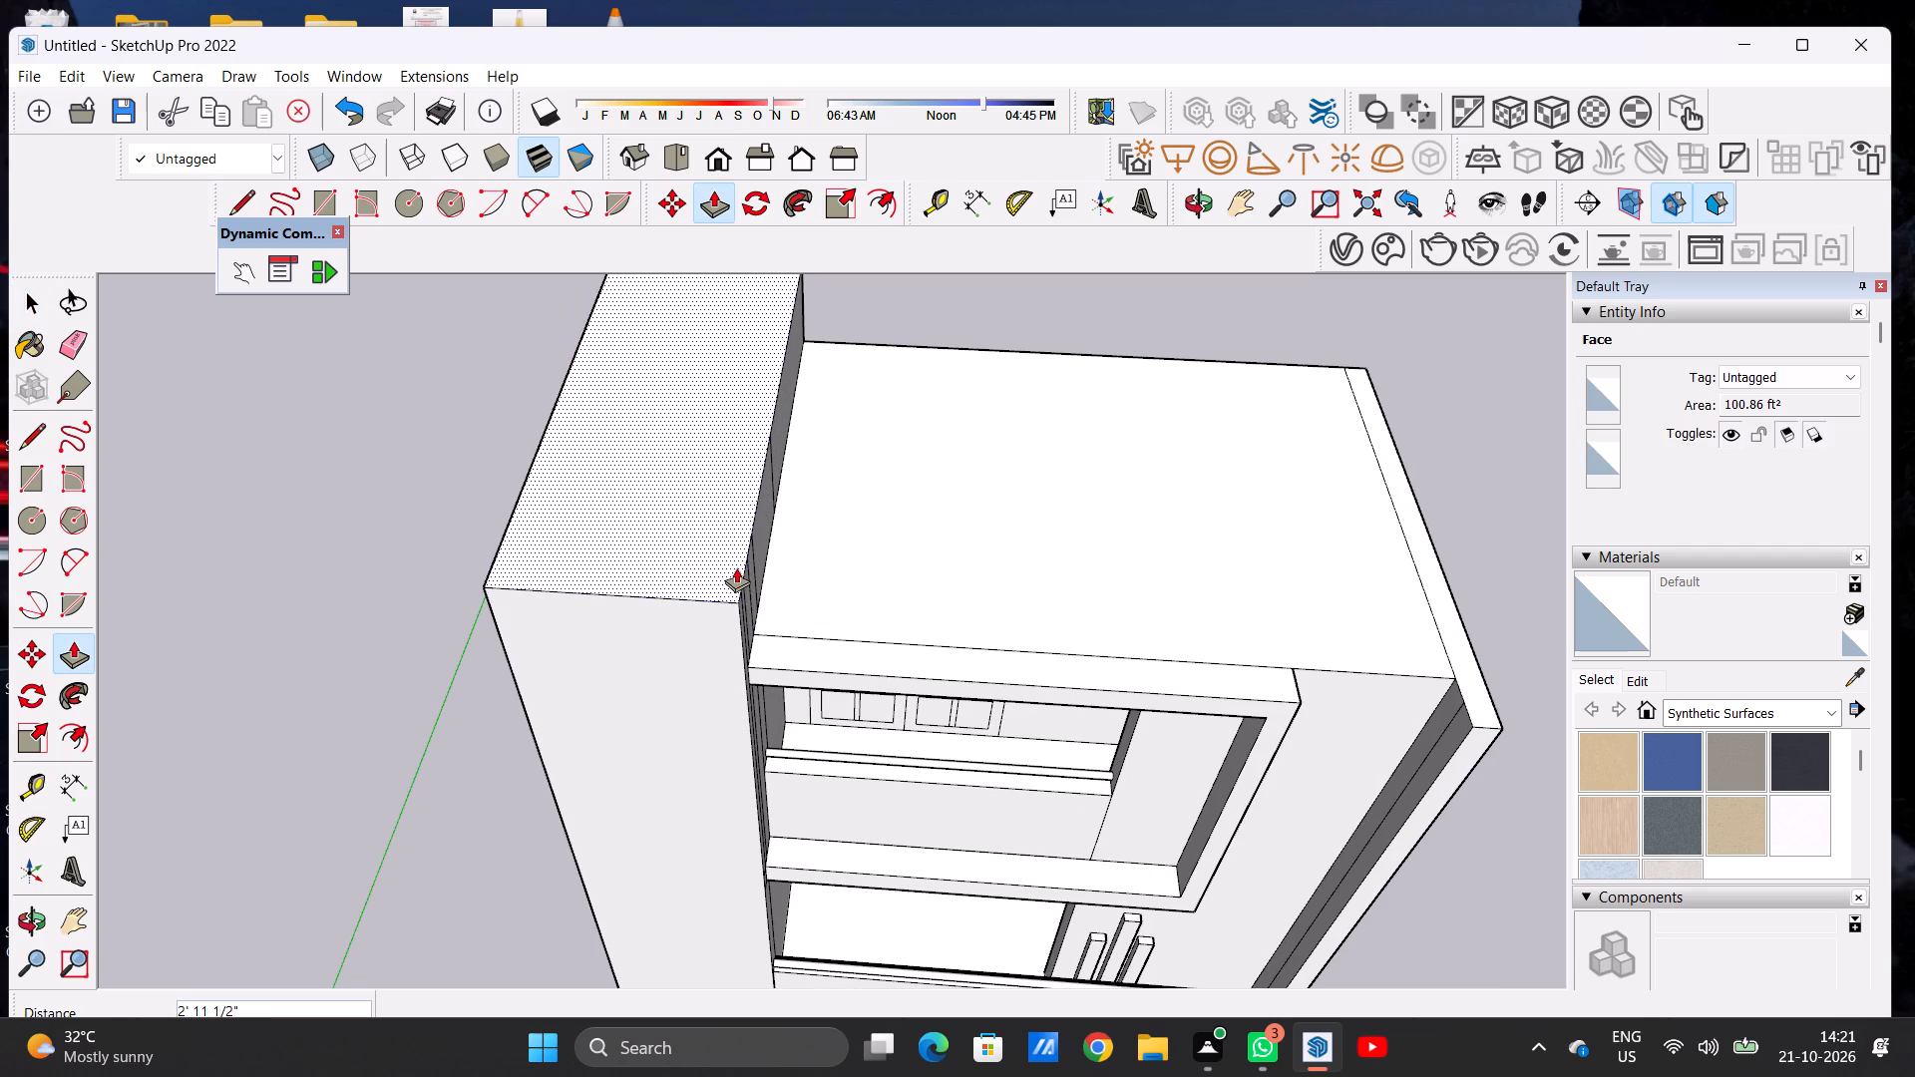
left_click(736, 555)
key("space")
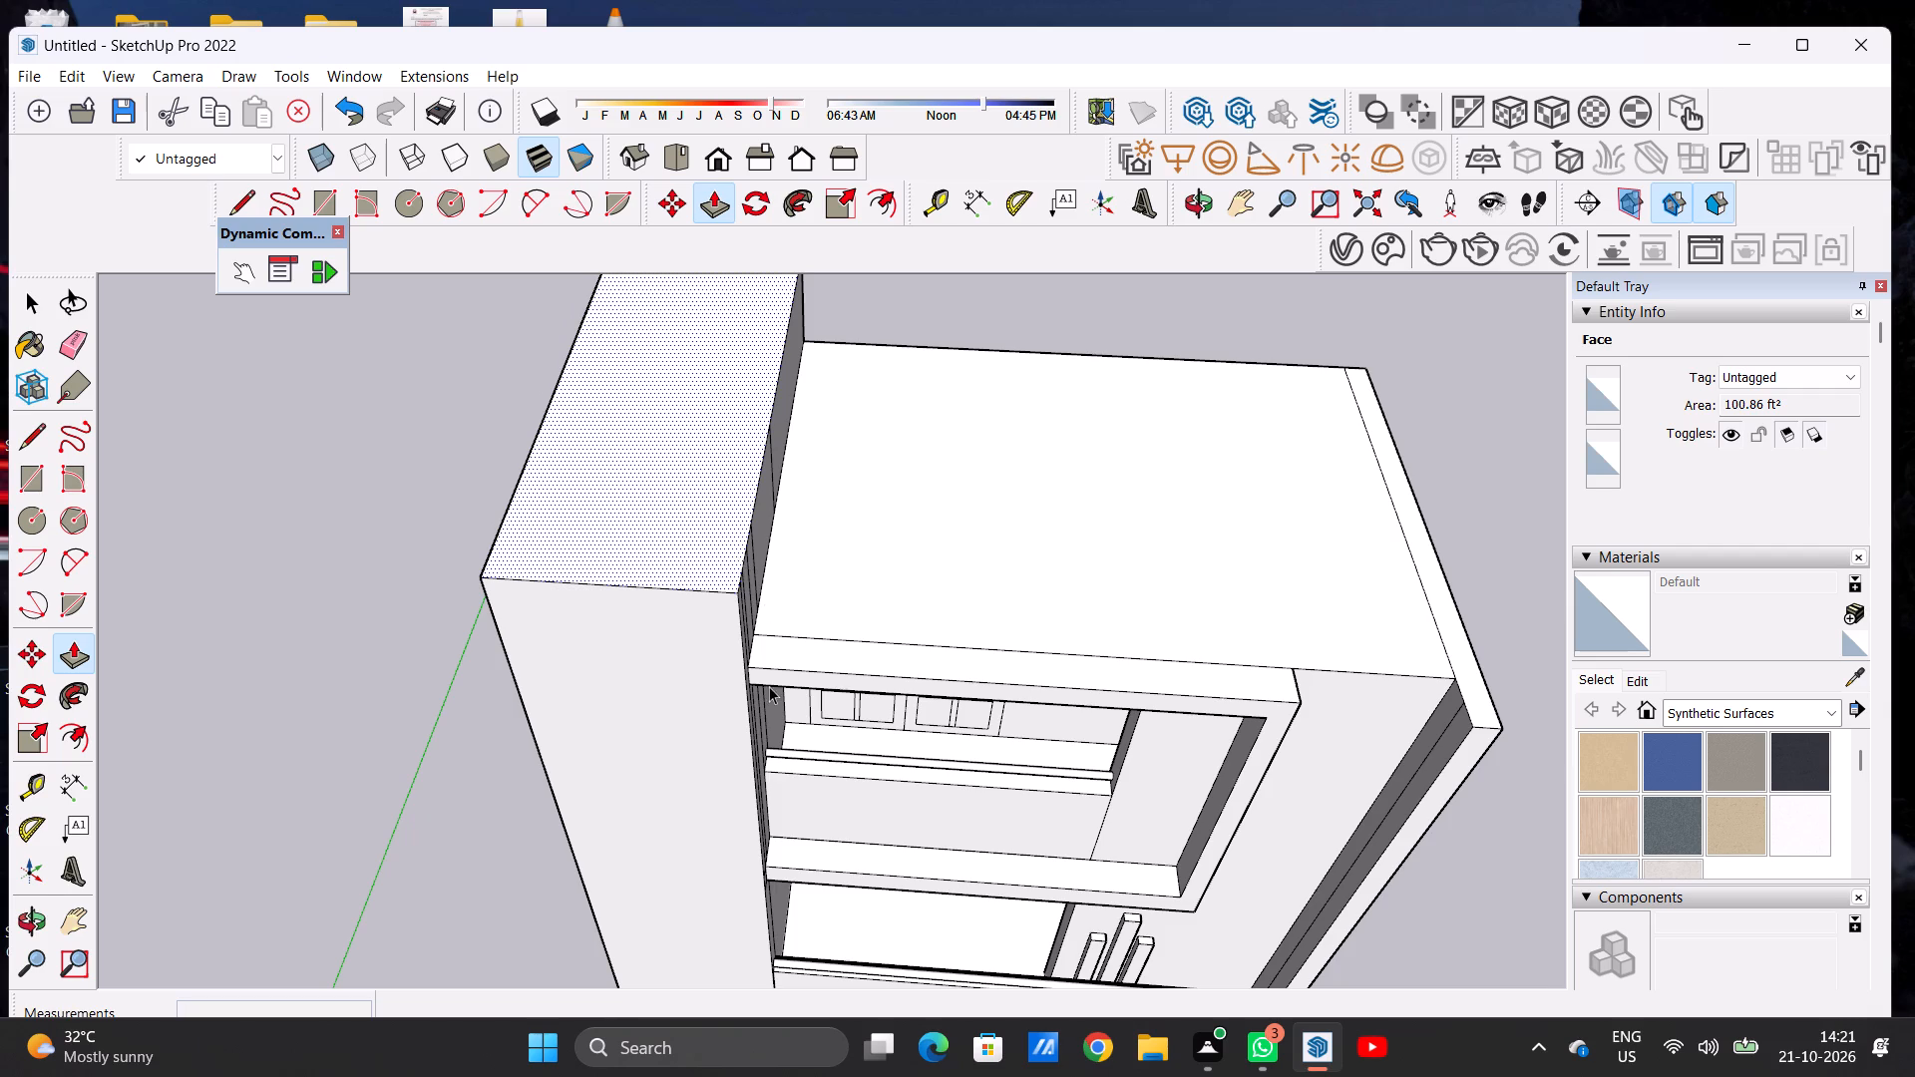
Examine the plain block, the front facade and the roof slab from several angles and distances.
middle_click_drag(767, 686, 754, 576)
scroll(721, 695, "down", 2)
scroll(721, 696, "up", 1)
scroll(721, 698, "down", 2)
middle_click_drag(692, 707, 729, 554)
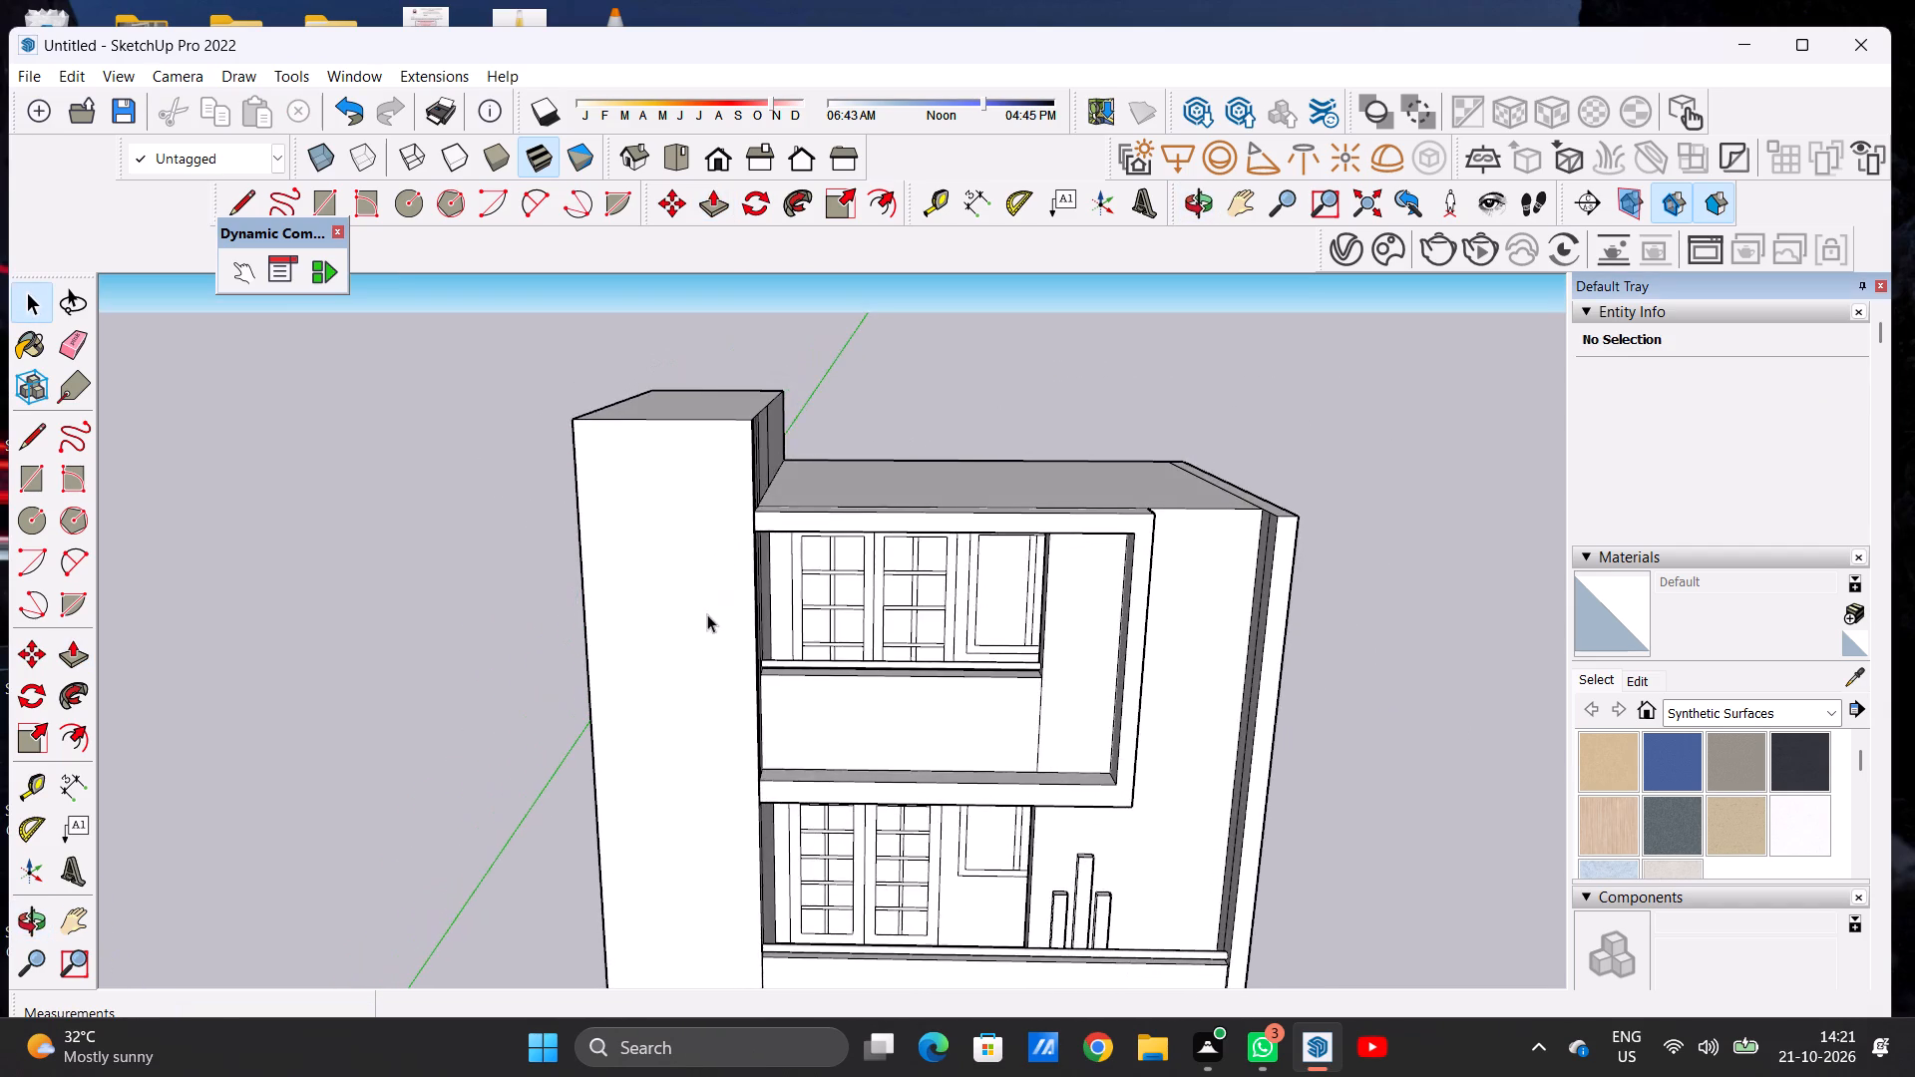
scroll(729, 641, "down", 1)
scroll(729, 643, "up", 1)
scroll(729, 644, "down", 10)
middle_click_drag(737, 681, 701, 631)
scroll(713, 594, "up", 3)
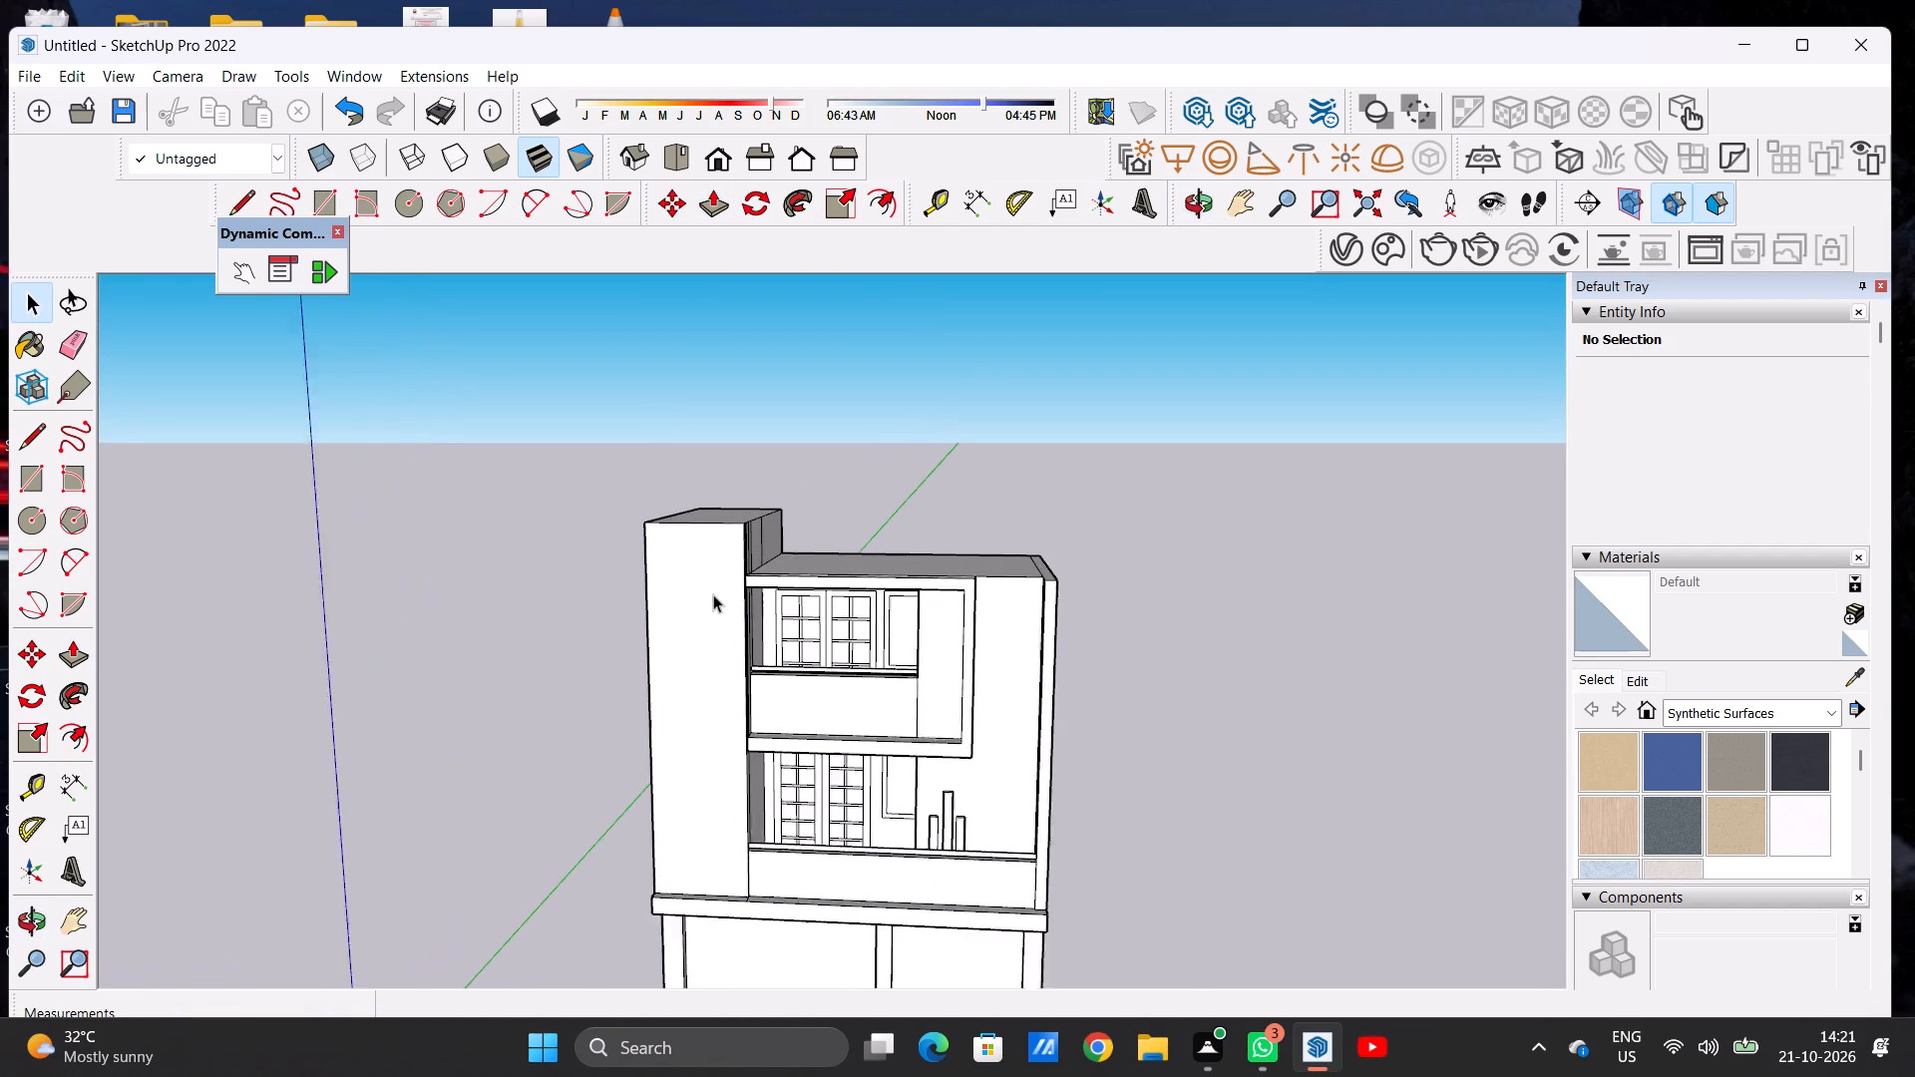
scroll(713, 594, "up", 1)
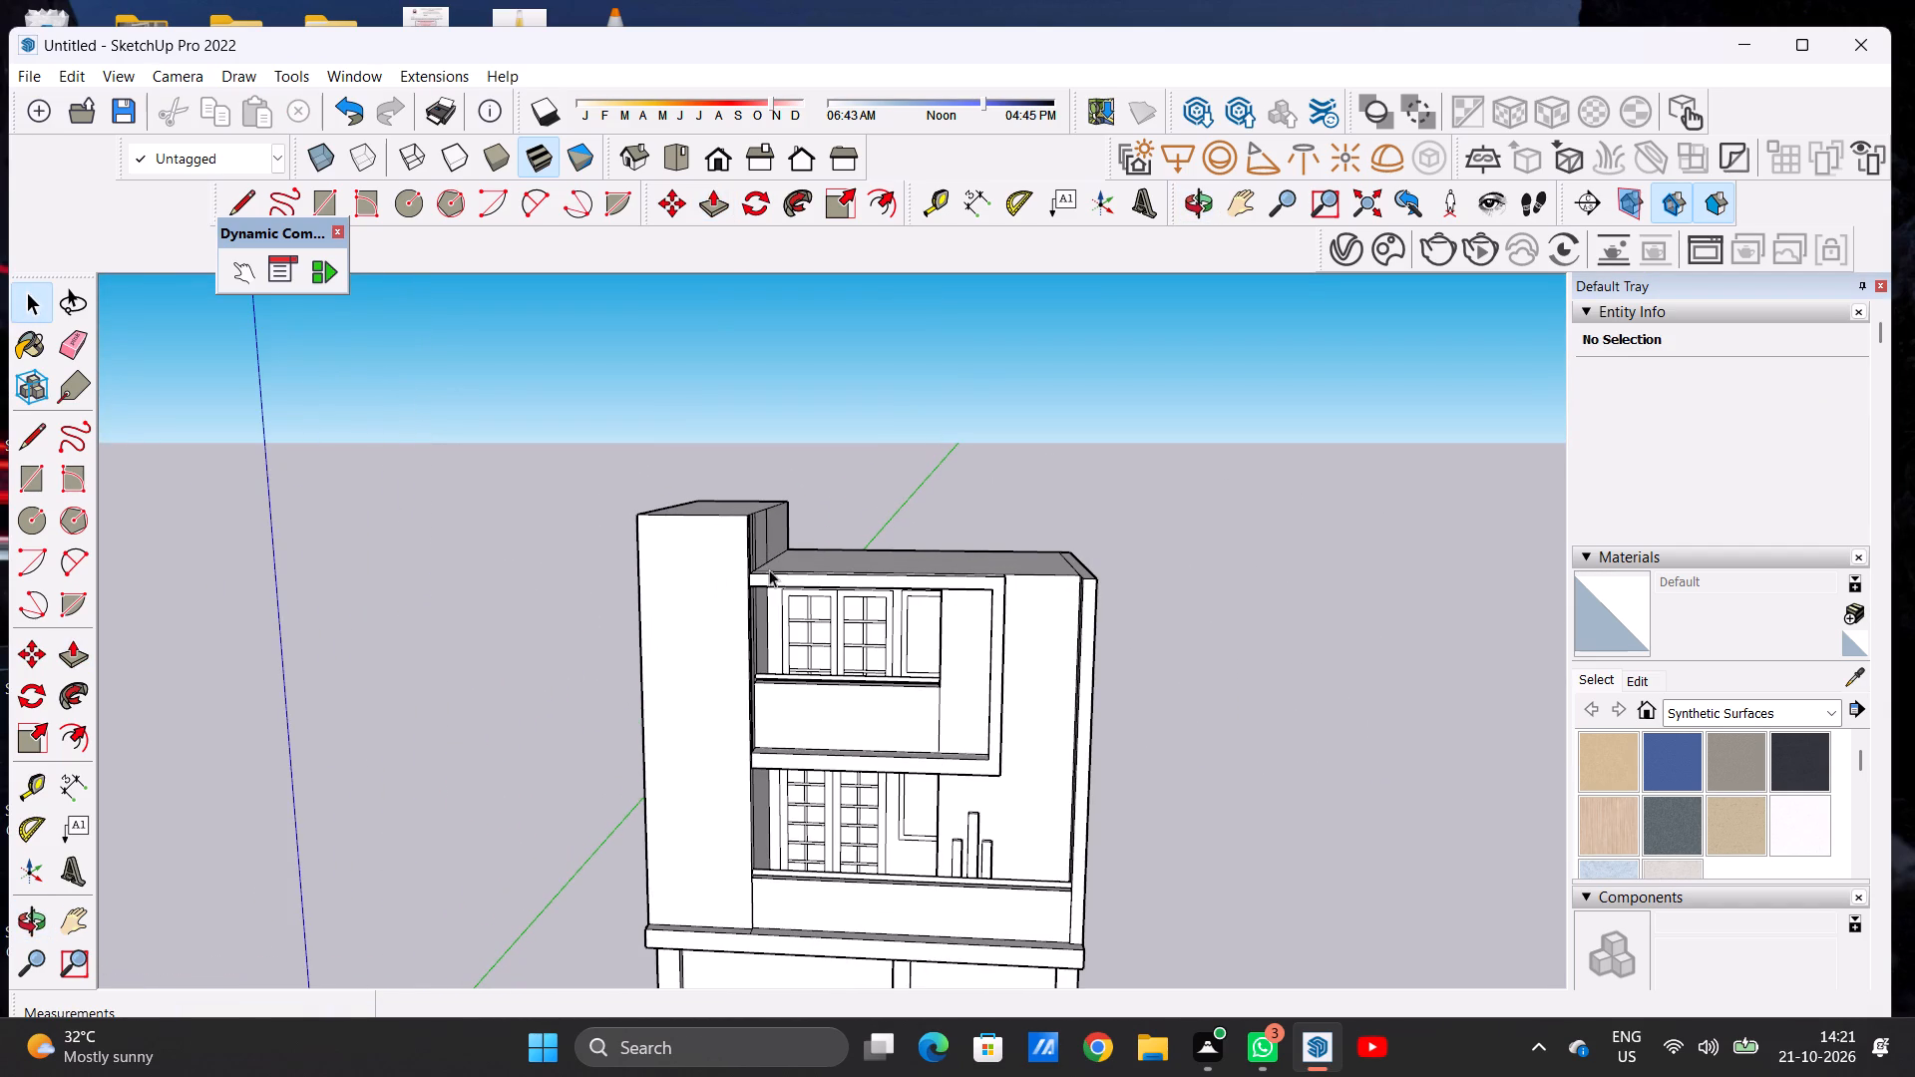
middle_click_drag(769, 569, 651, 660)
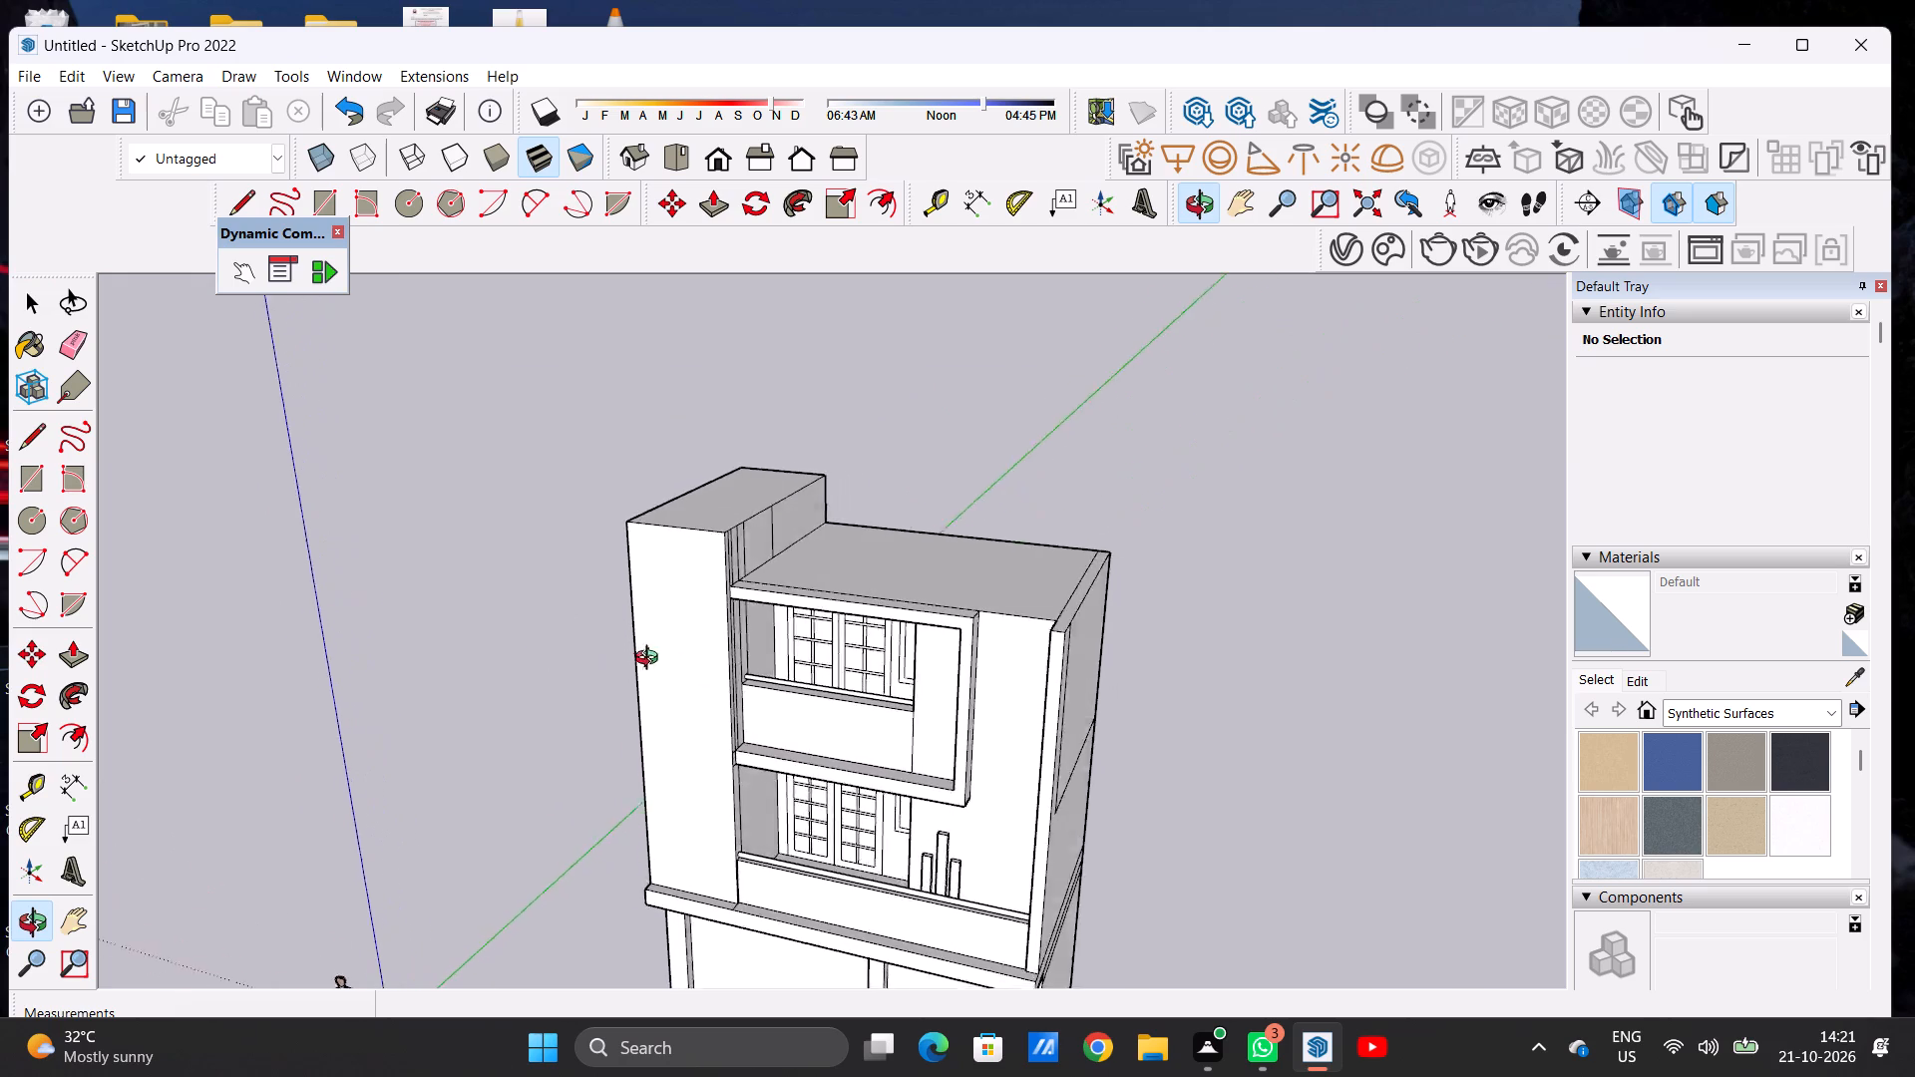
middle_click_drag(651, 660, 829, 677)
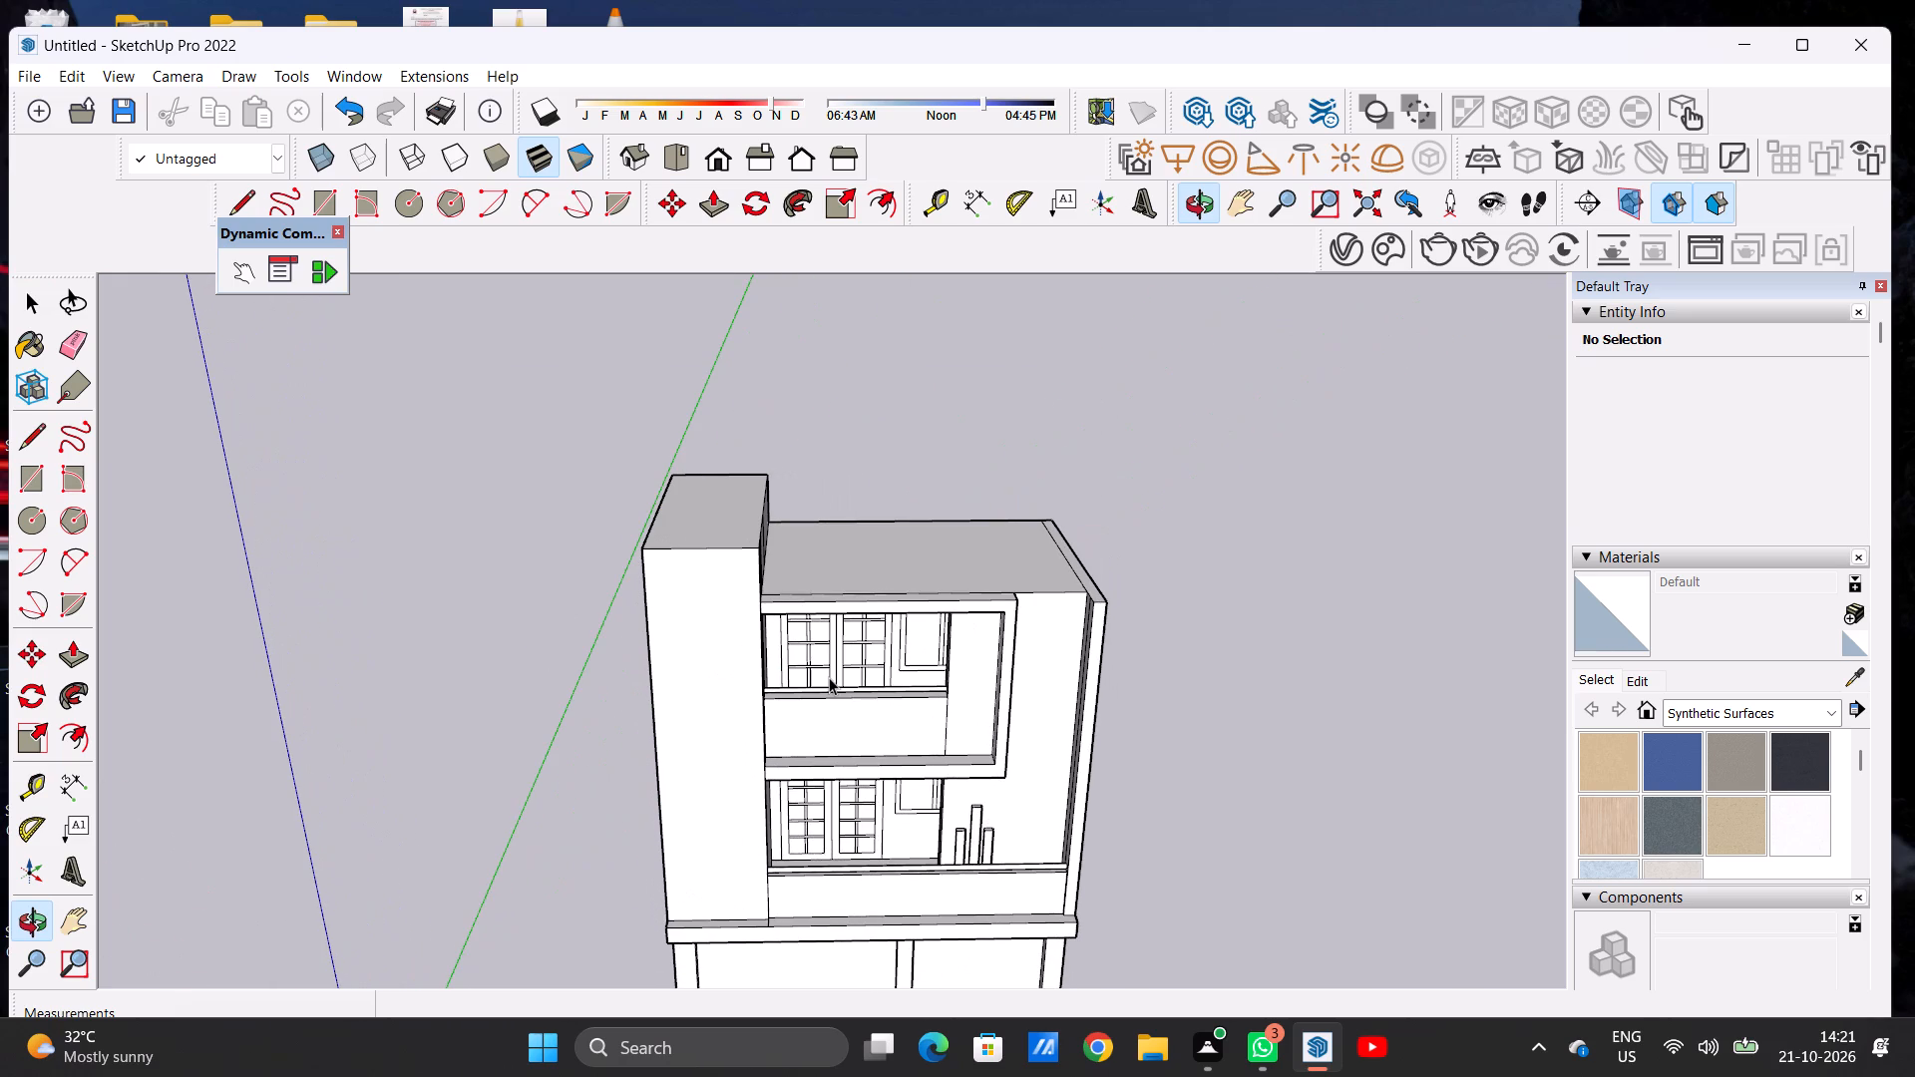
scroll(746, 582, "down", 2)
scroll(746, 582, "up", 2)
scroll(746, 582, "down", 4)
middle_click_drag(870, 523, 870, 659)
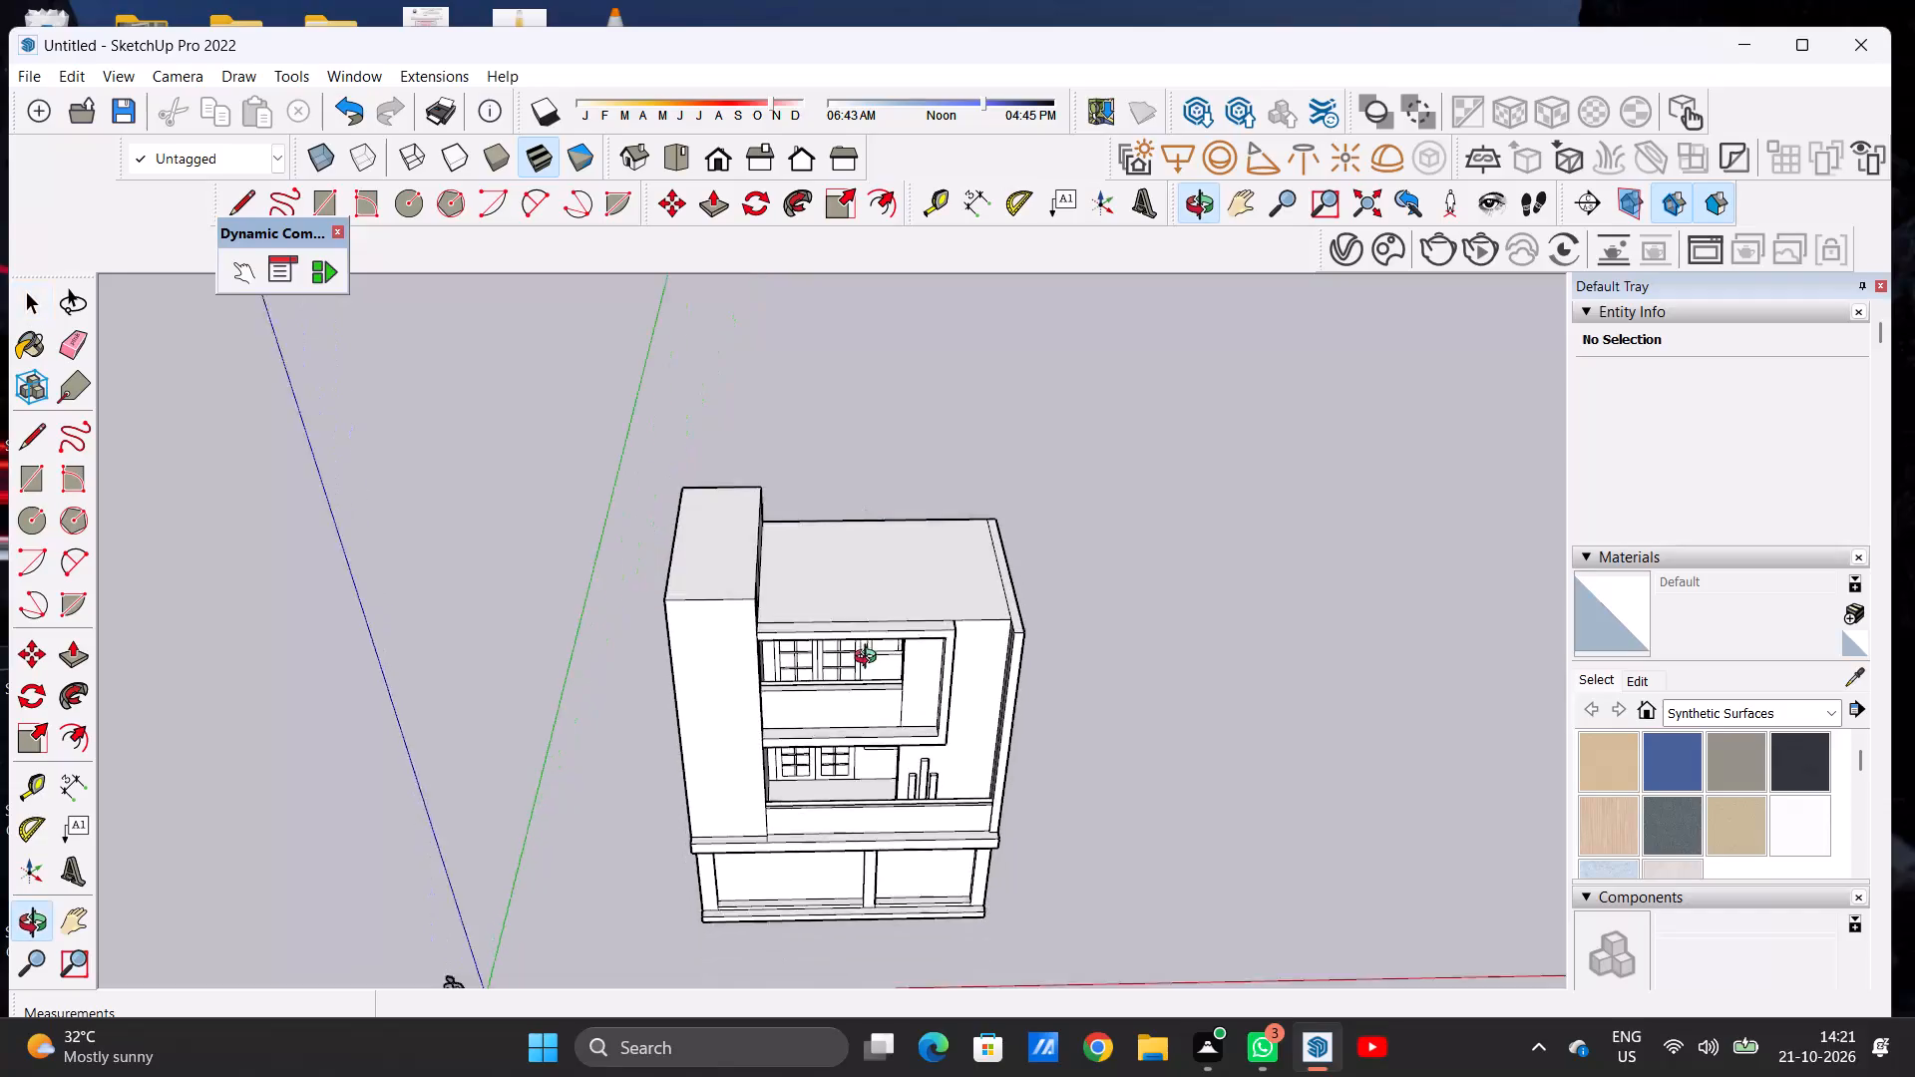
middle_click_drag(870, 659, 867, 762)
Draw a line about 18' 11 13/16" long across the roof slab, from the plain block to the outer side wall.
scroll(981, 473, "up", 8)
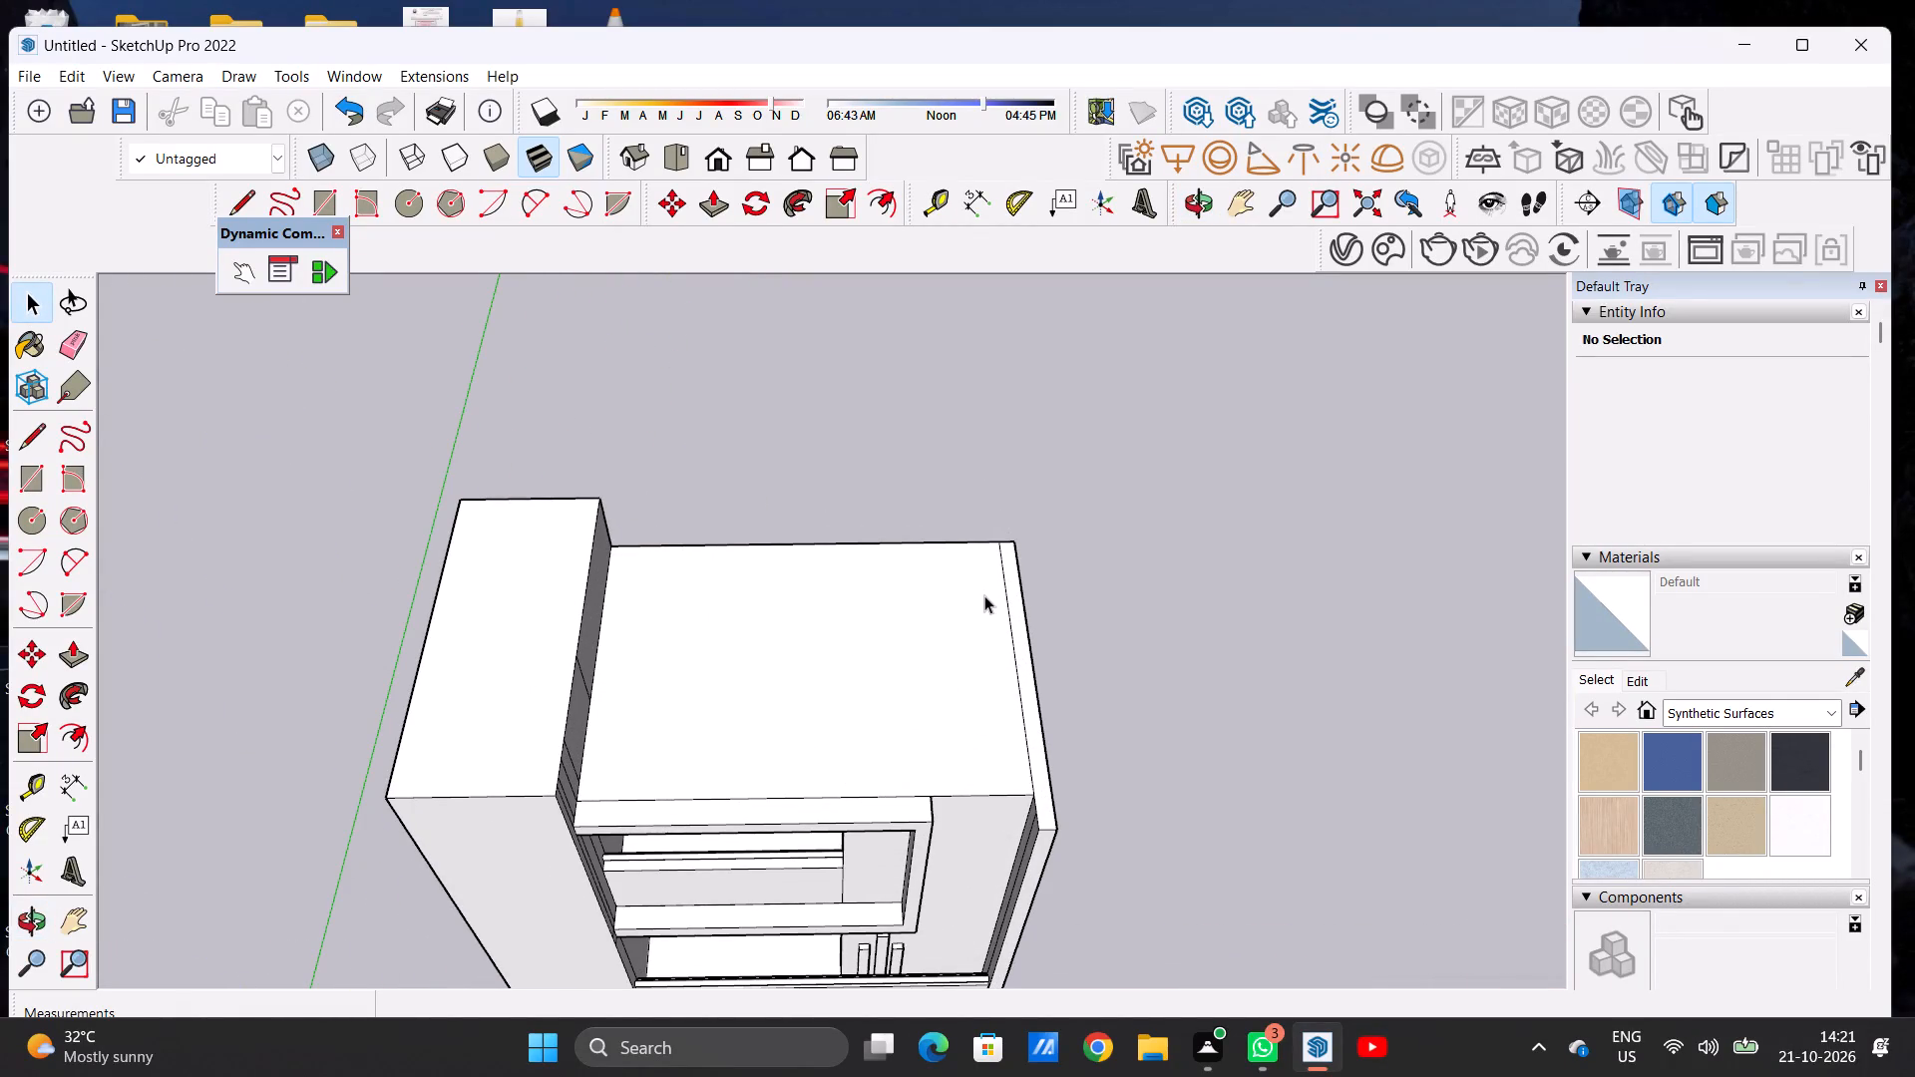
key("p")
key("space")
type("L")
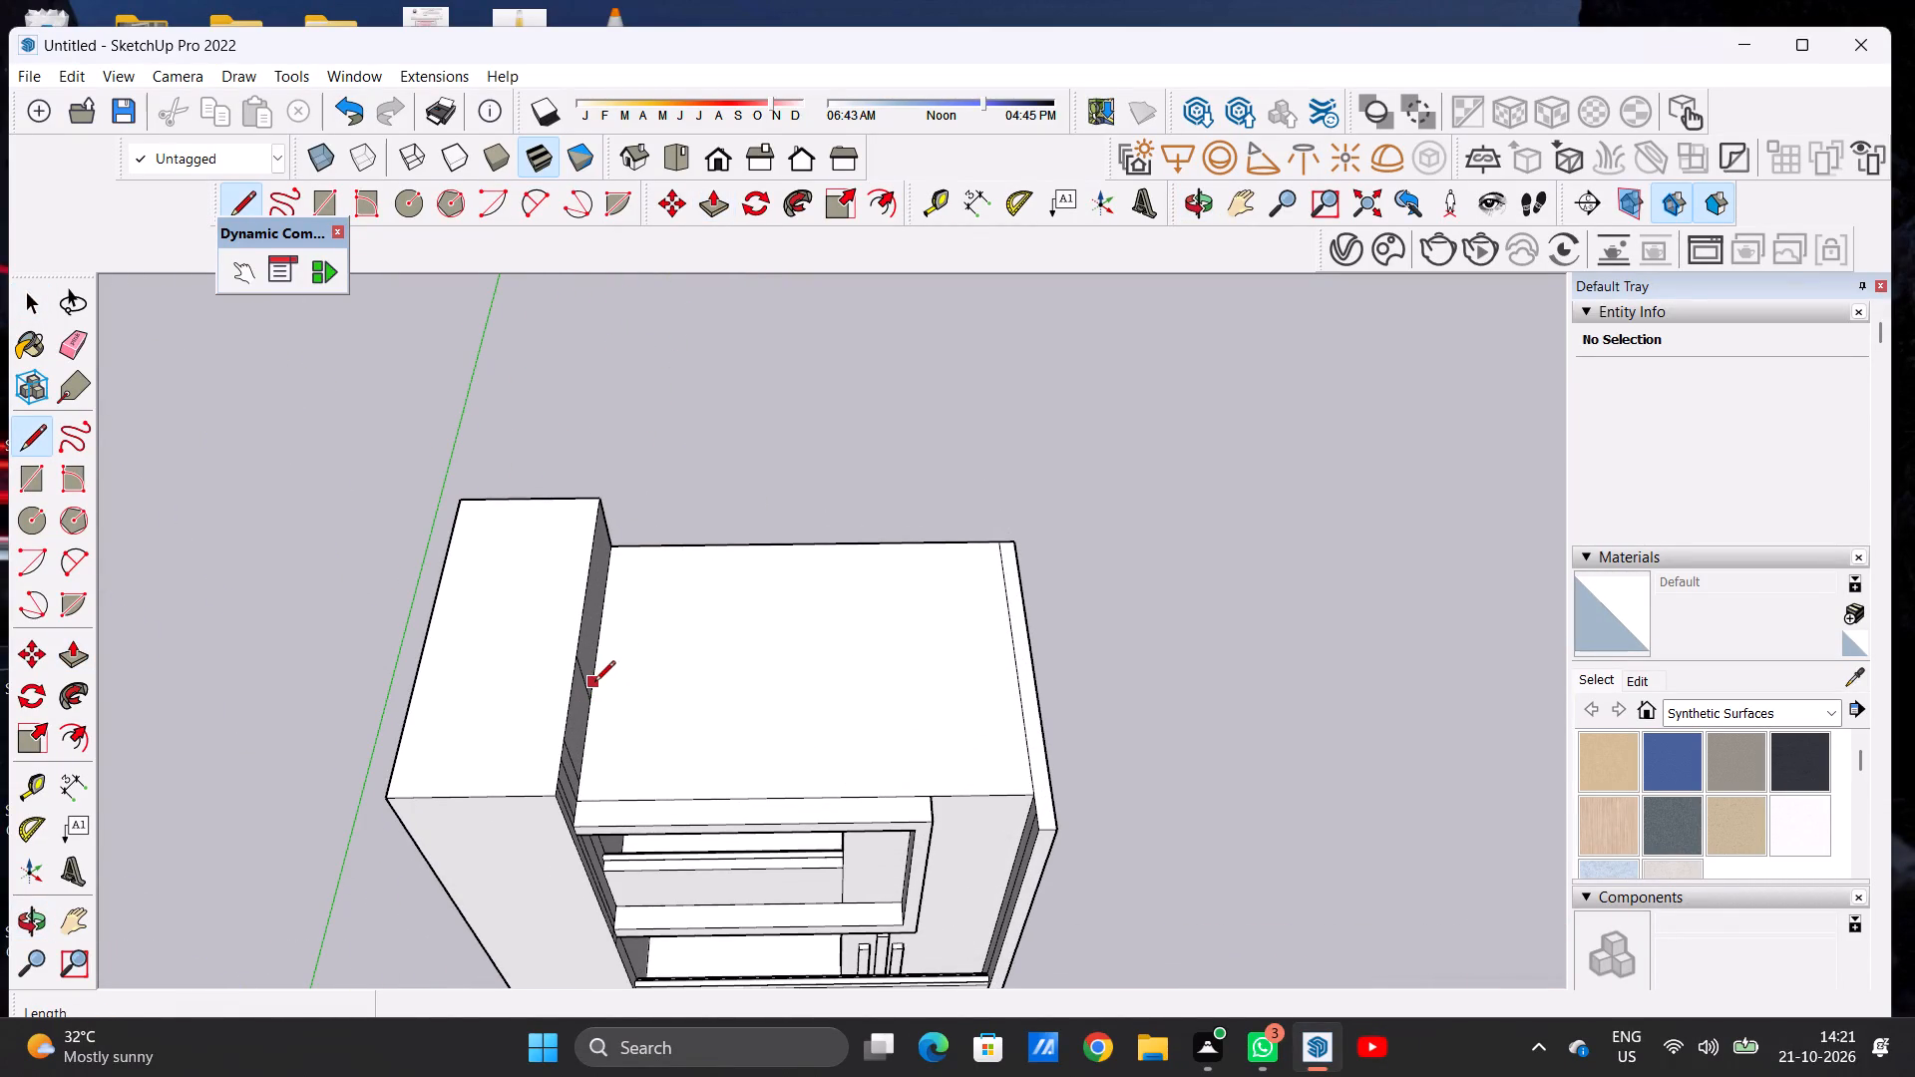
scroll(594, 683, "up", 5)
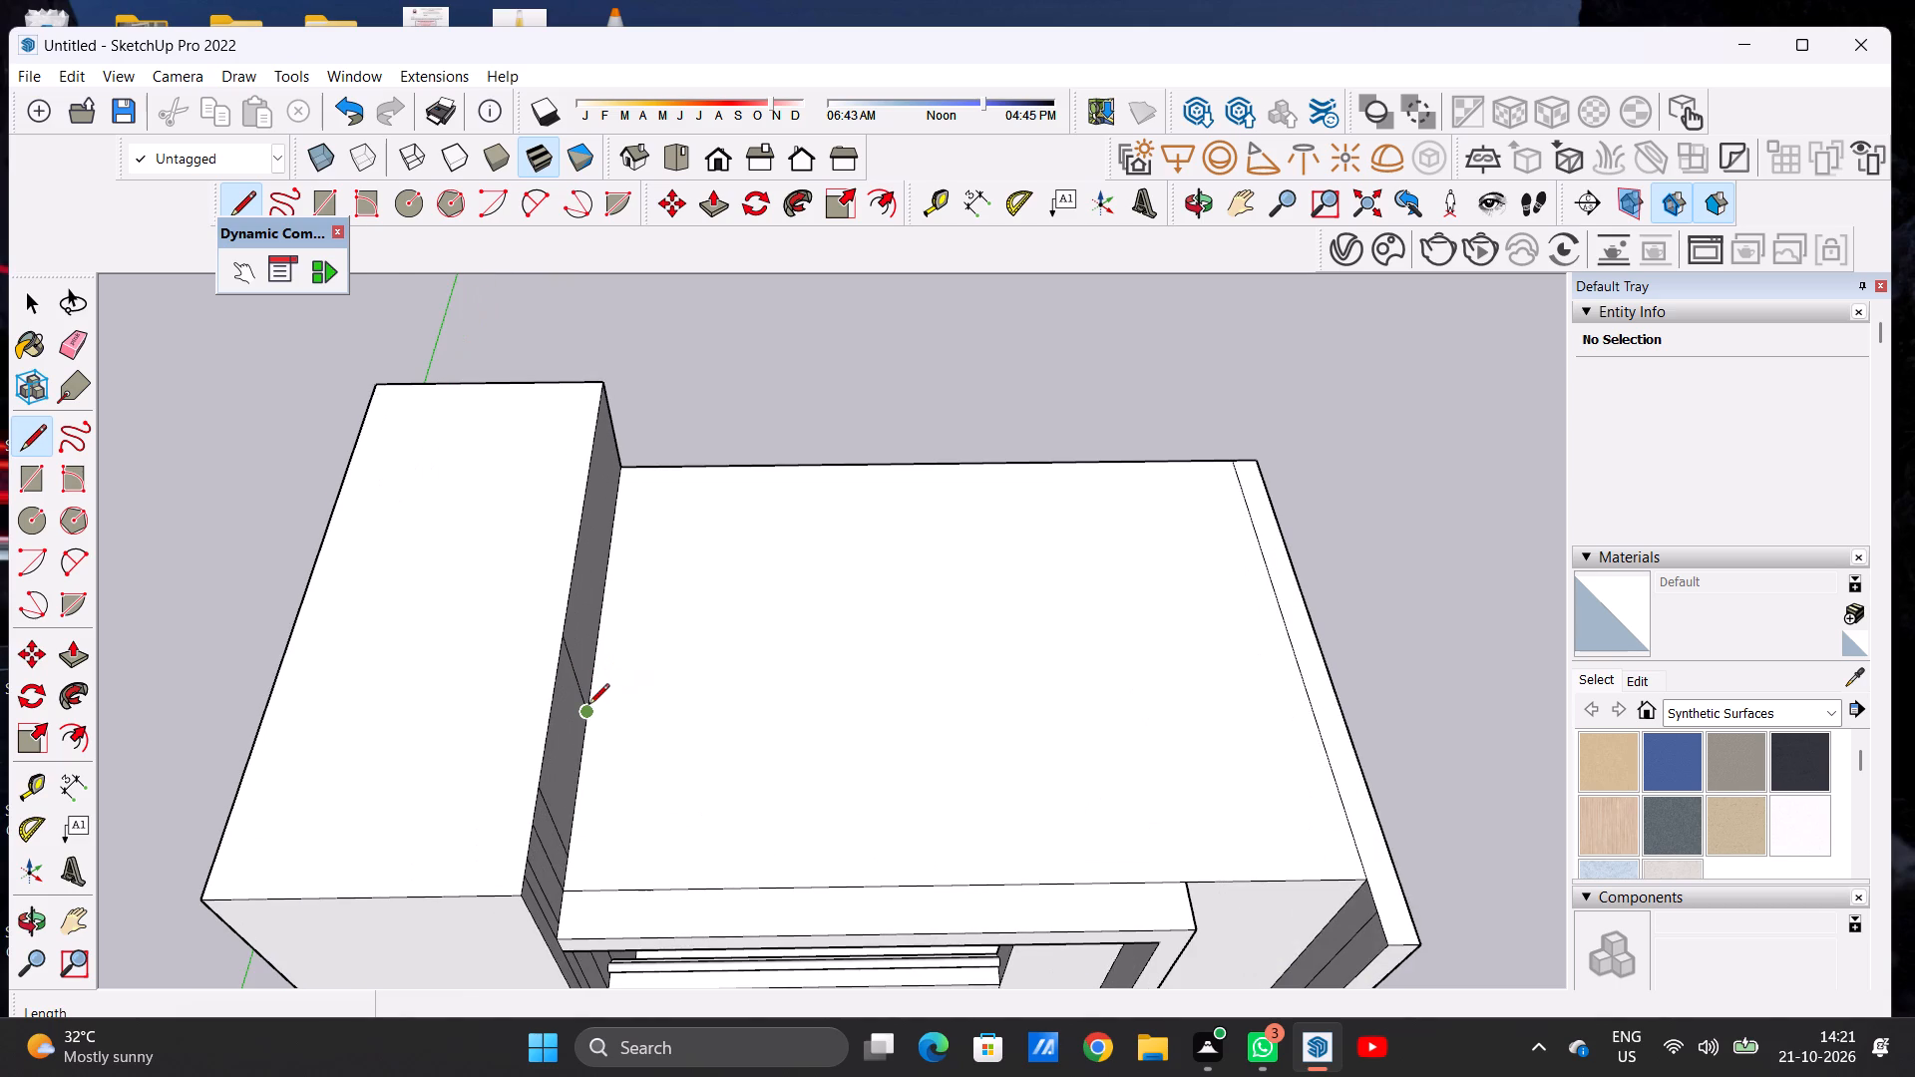
left_click(588, 706)
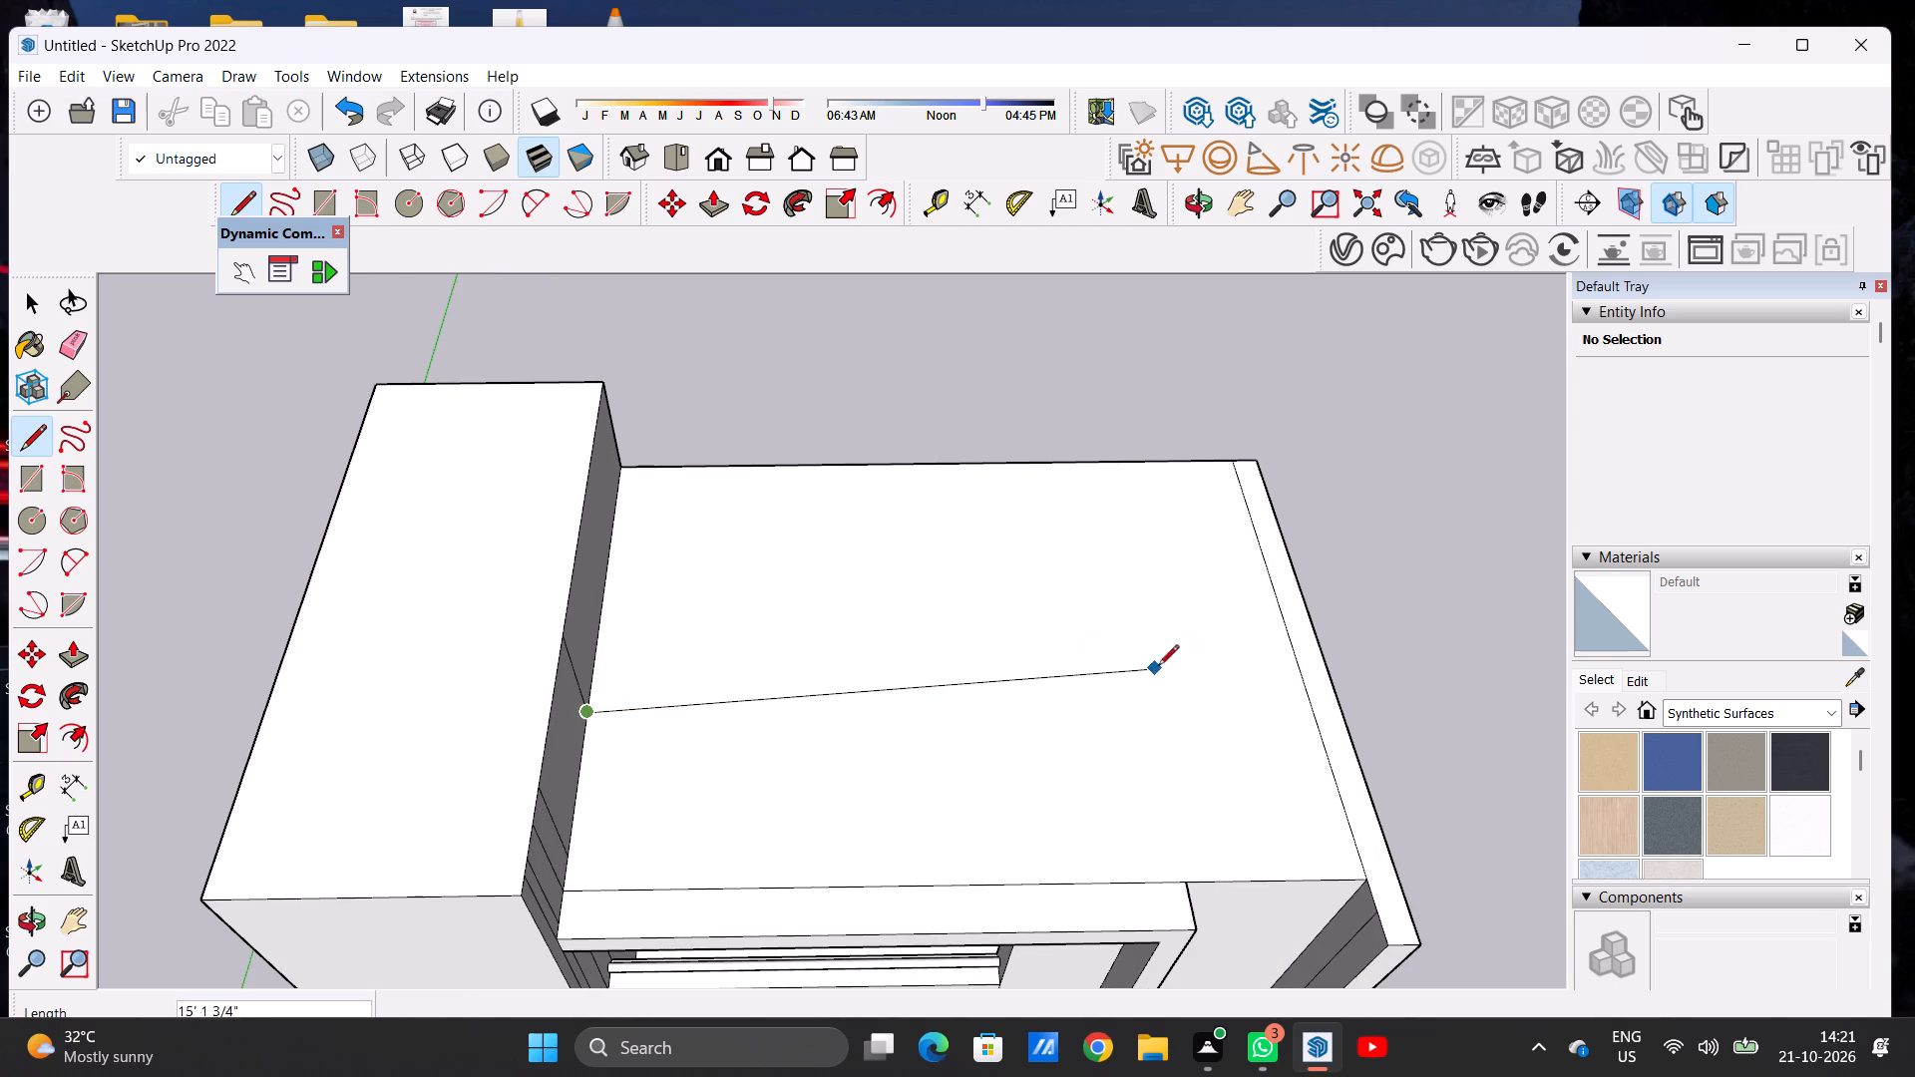
left_click(1313, 699)
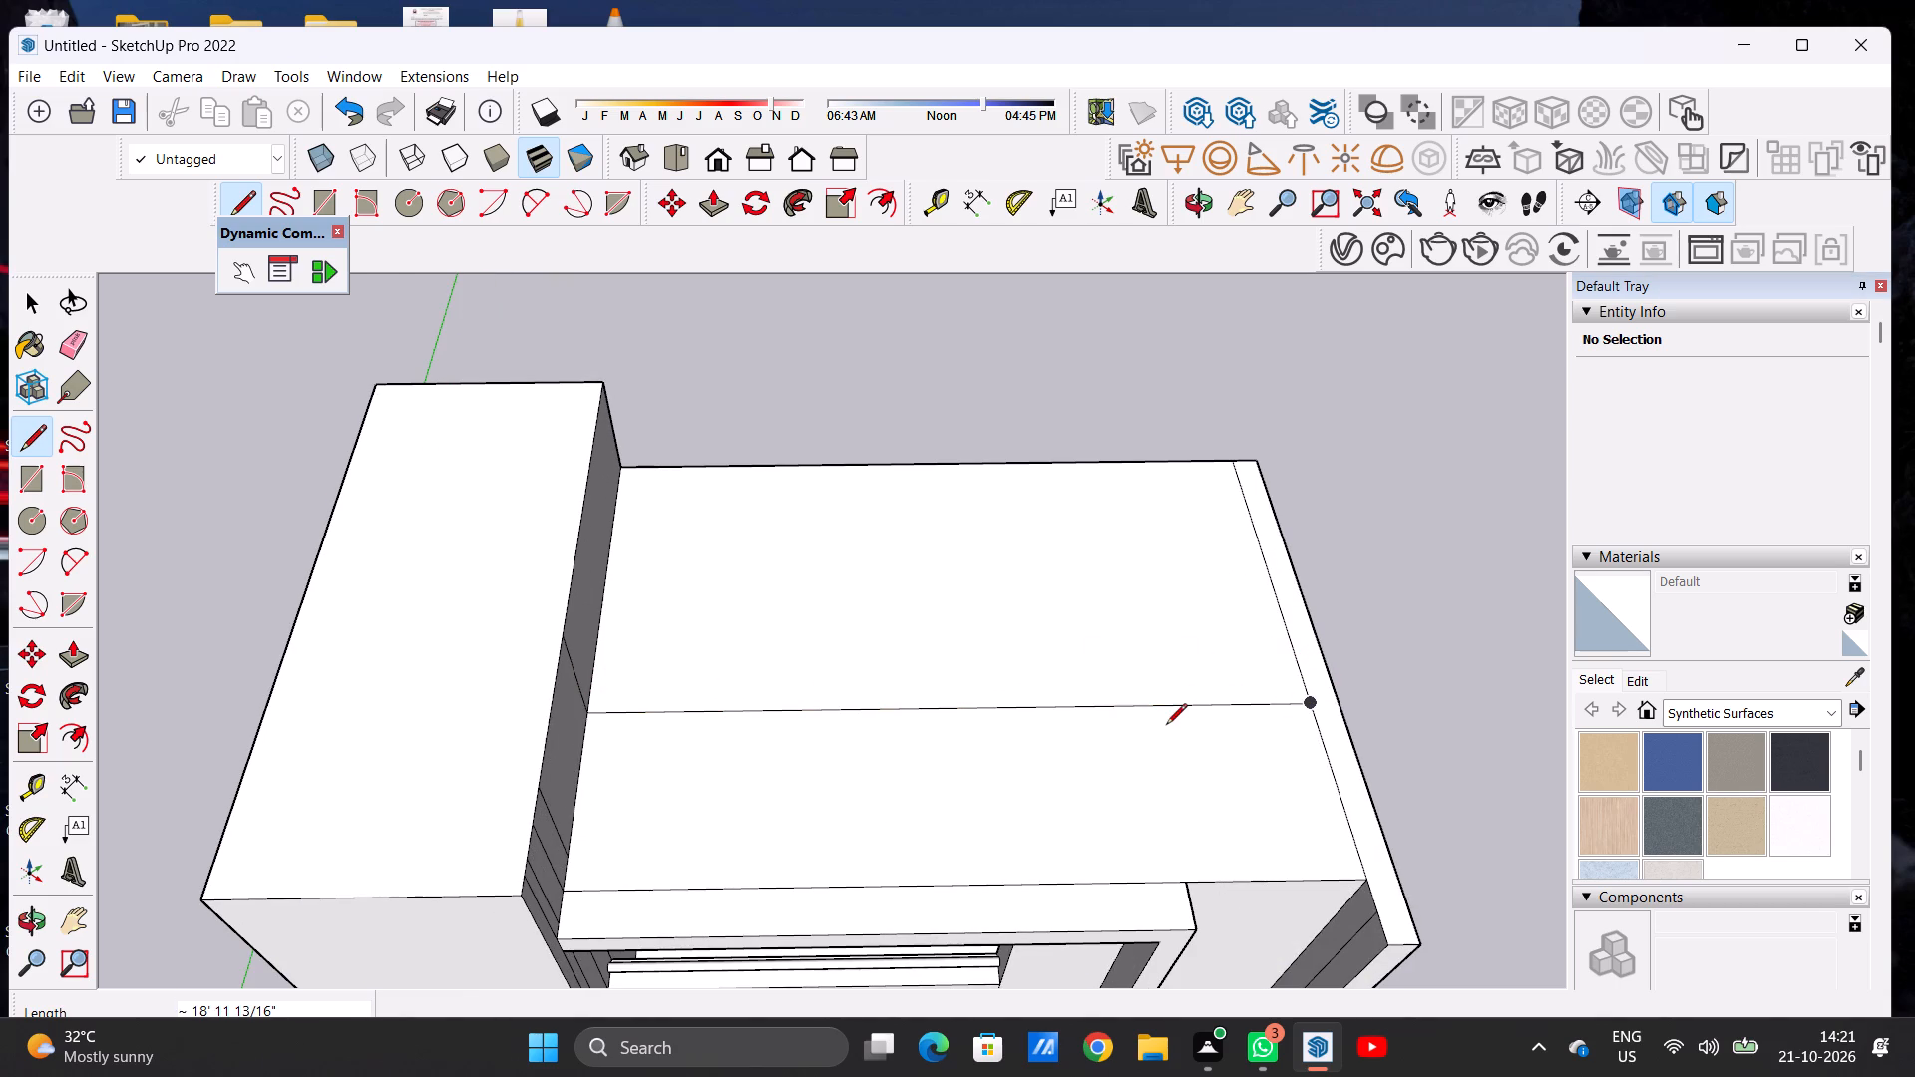
Draw a second parallel line across the roof slab, about 7 3/8" in front of the first, forming a narrow strip.
scroll(1166, 726, "up", 3)
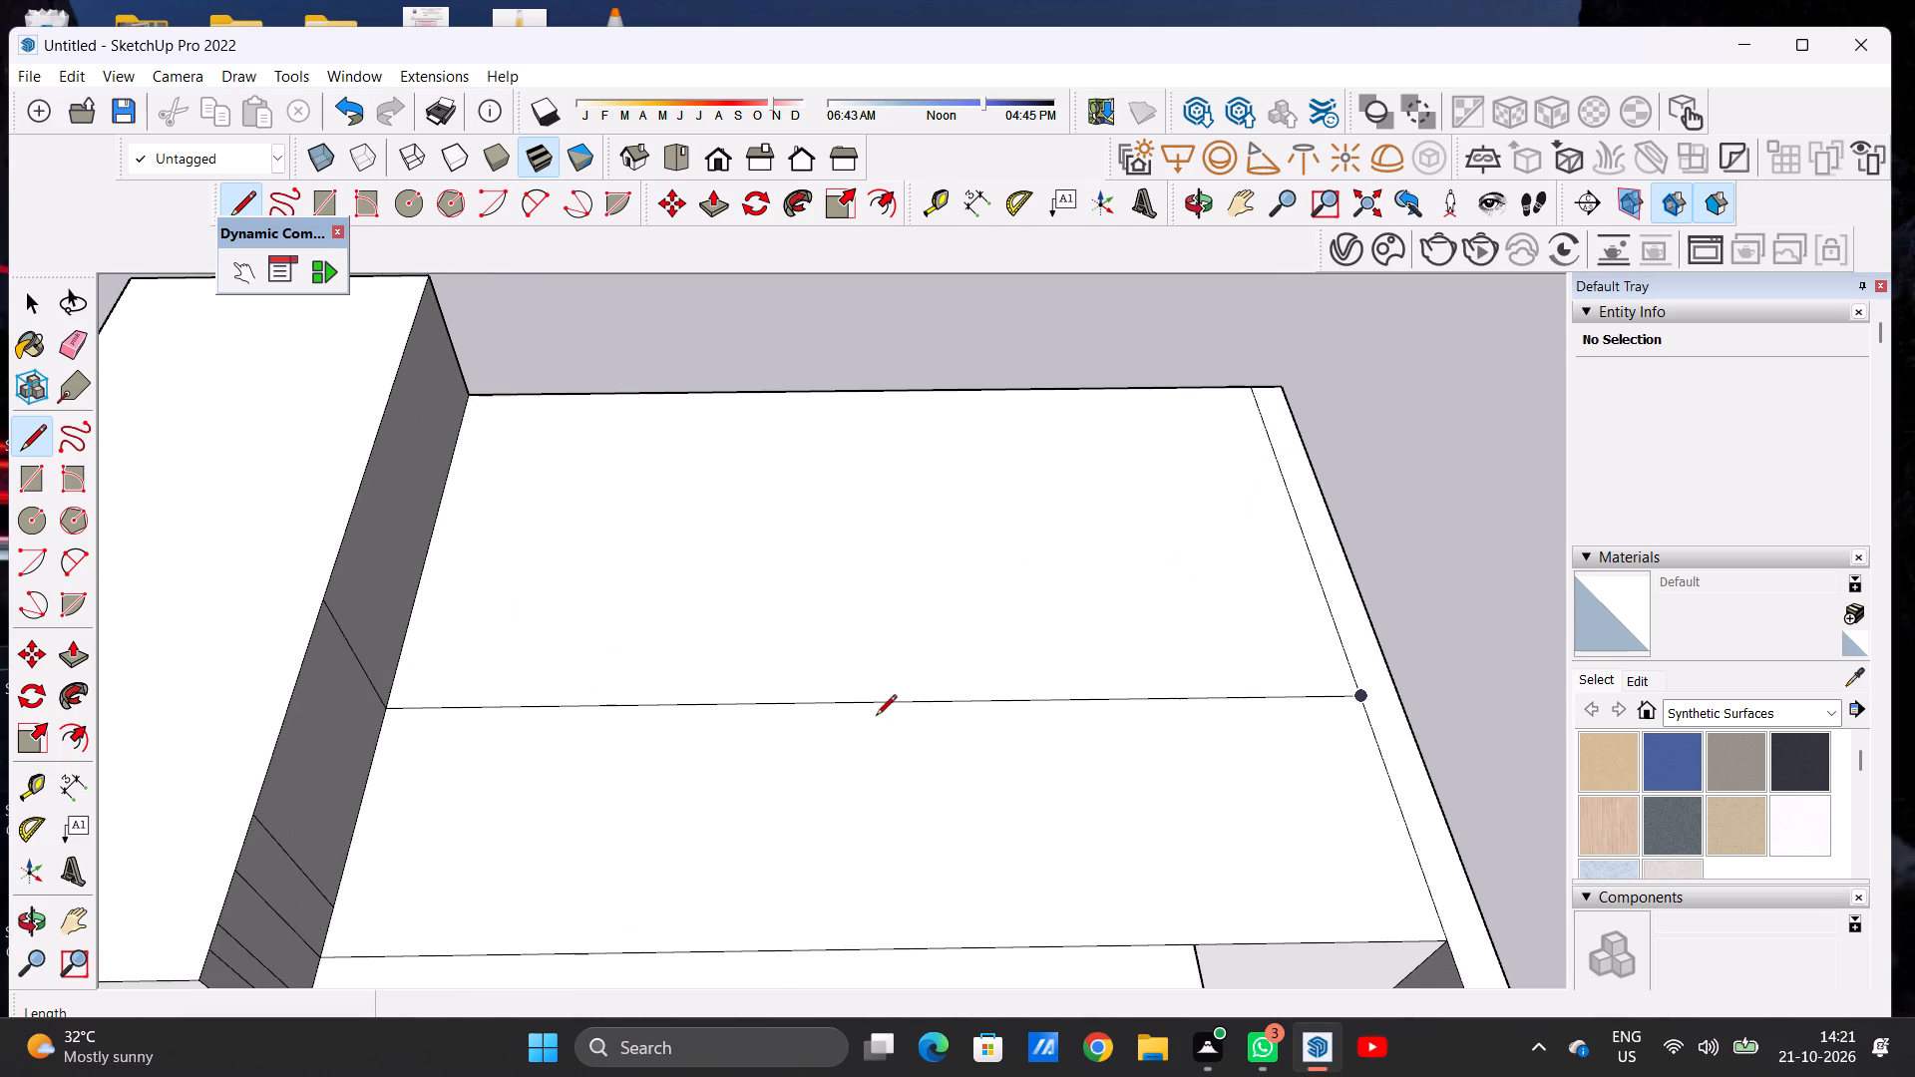
scroll(876, 717, "down", 3)
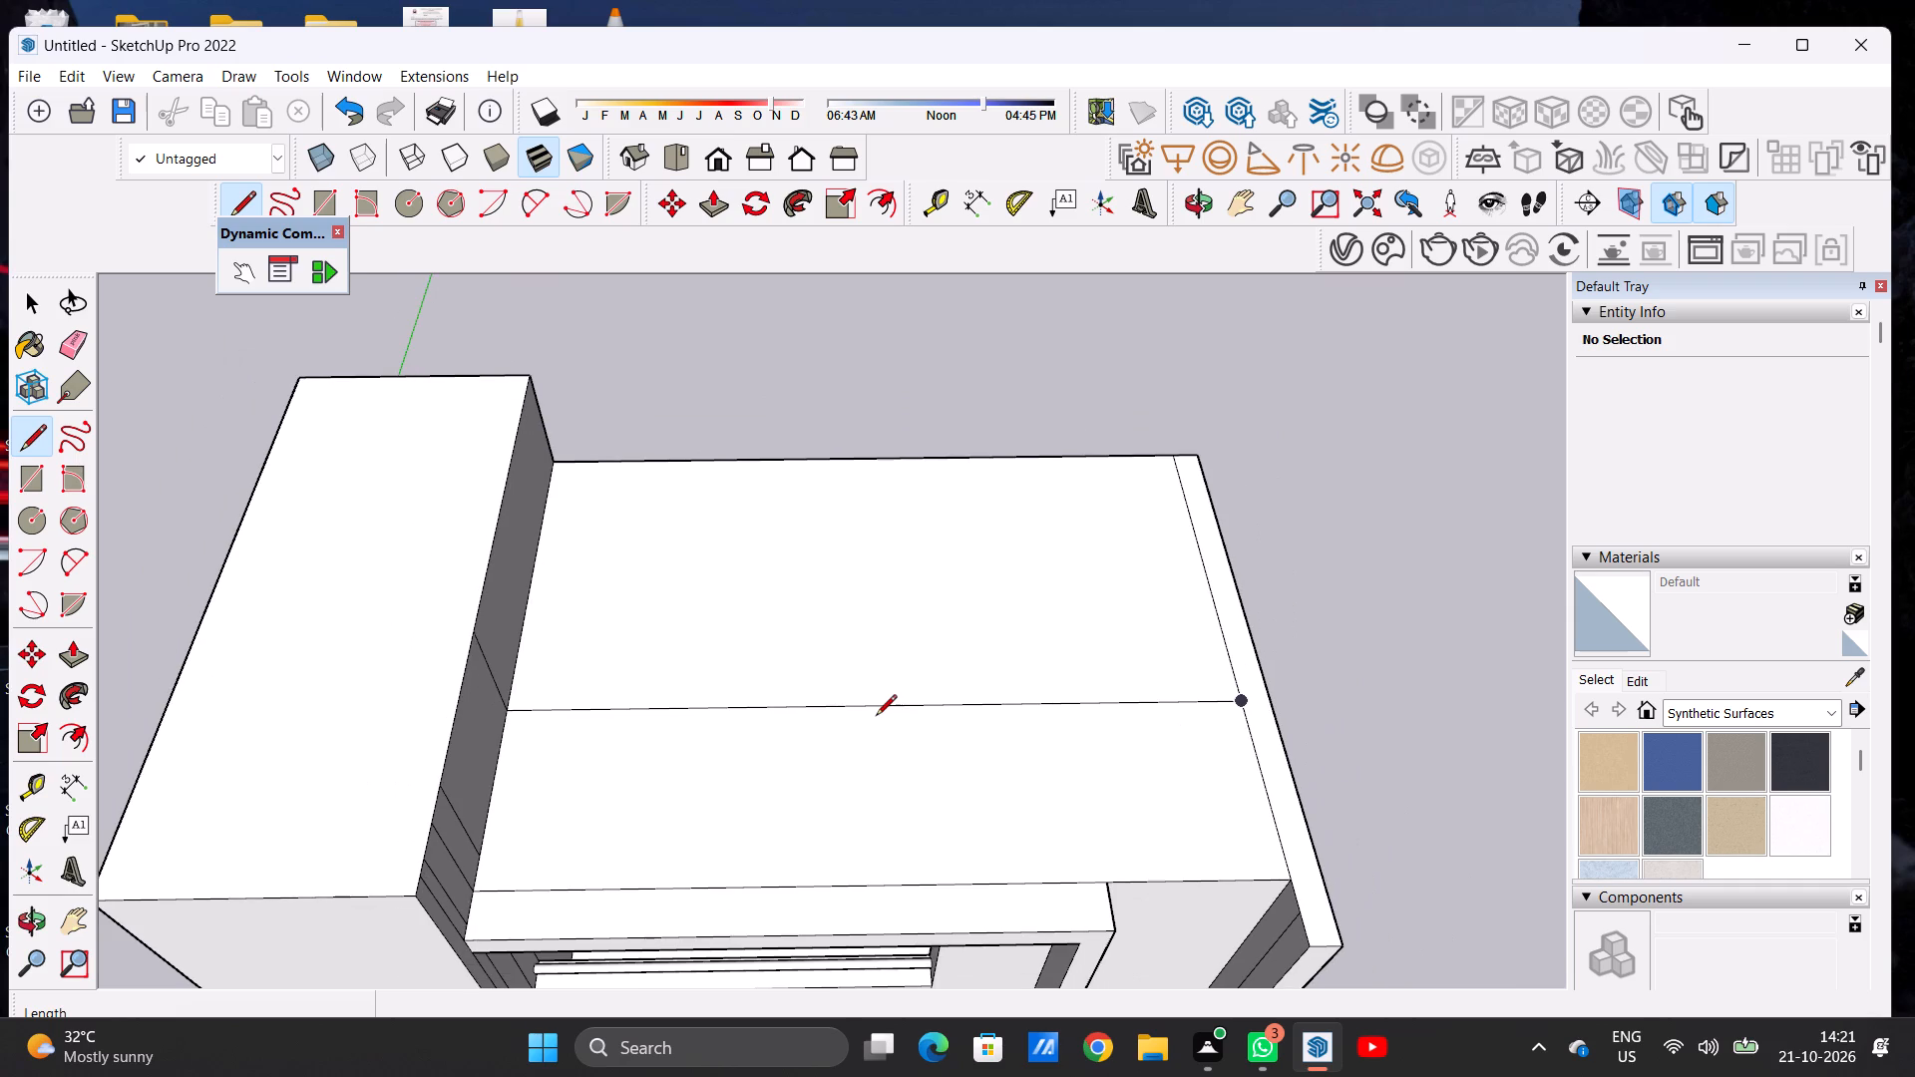
scroll(876, 717, "up", 3)
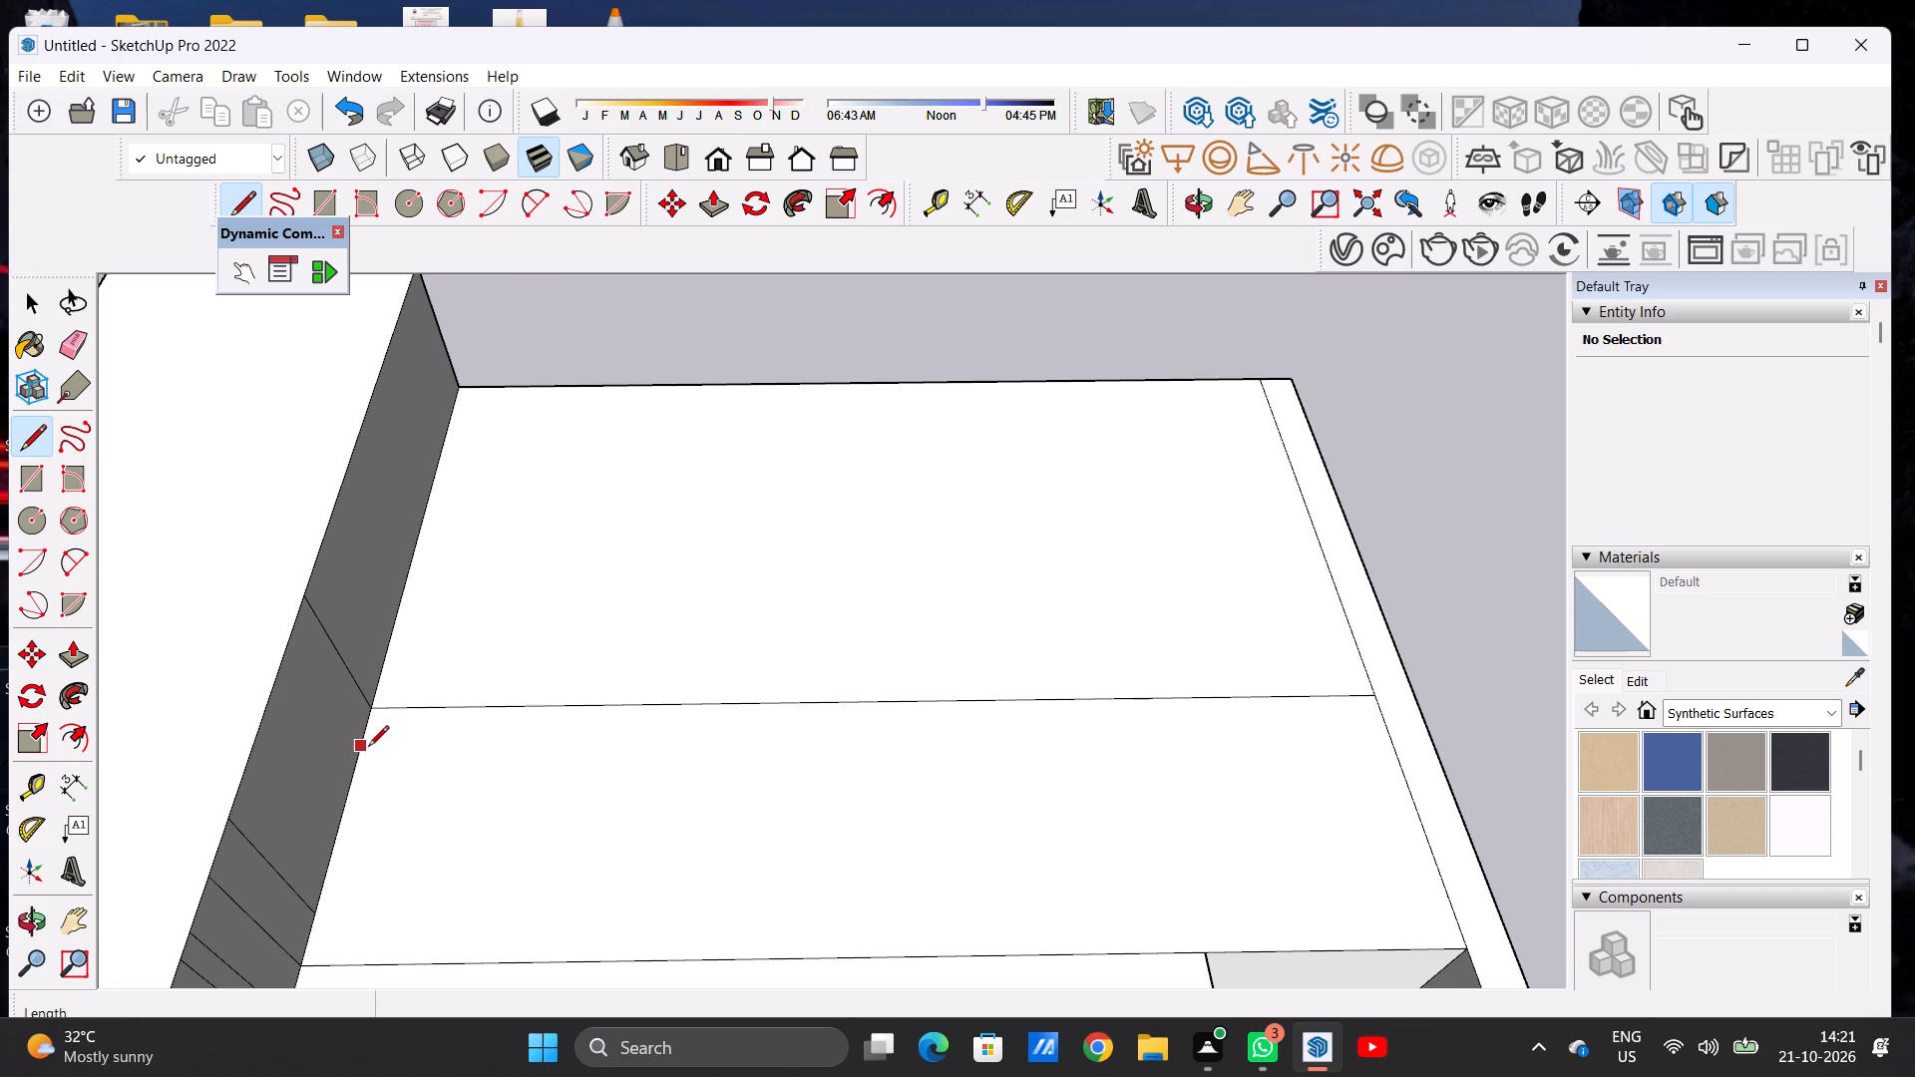
left_click(368, 737)
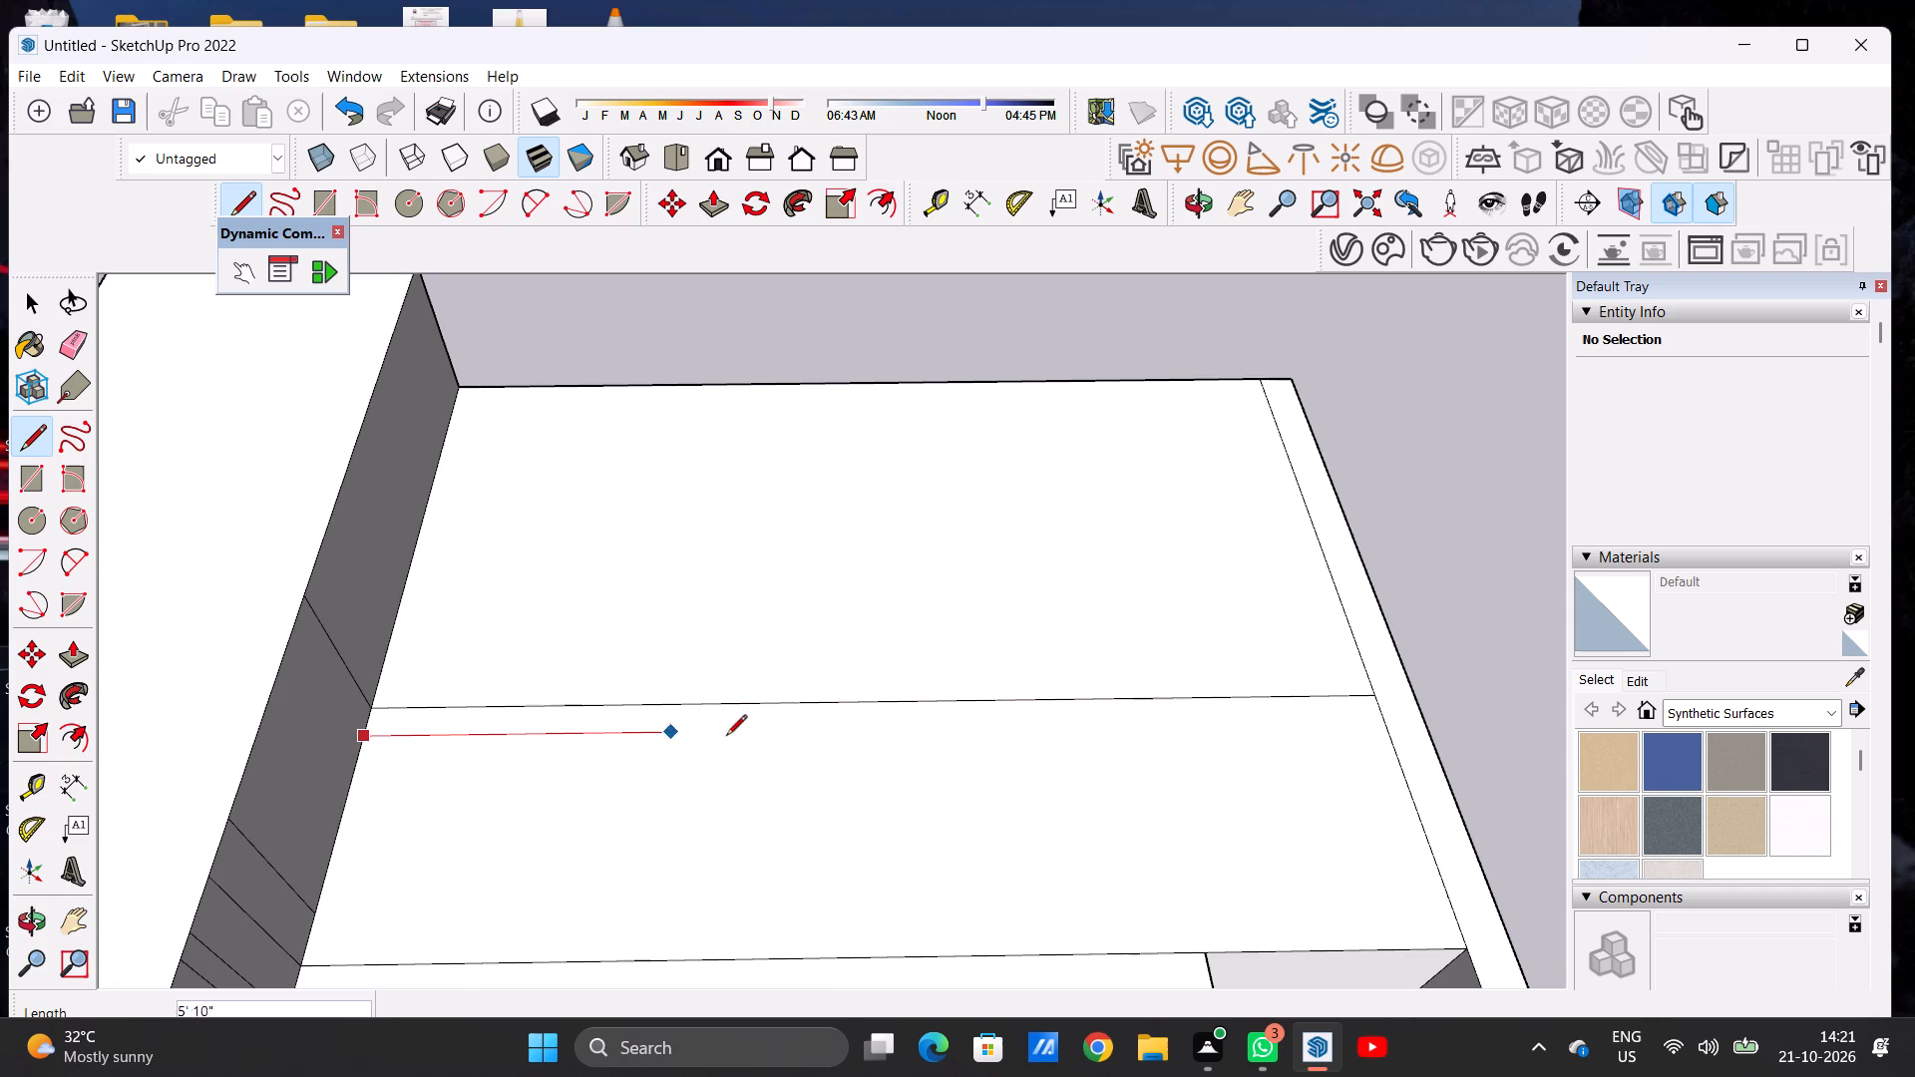
left_click(1373, 719)
key("space")
Examine the roof slab with its narrow strip and the whole front facade from several distances.
scroll(1055, 767, "down", 2)
scroll(1055, 767, "up", 2)
scroll(1055, 767, "down", 3)
scroll(476, 732, "up", 1)
scroll(476, 732, "down", 9)
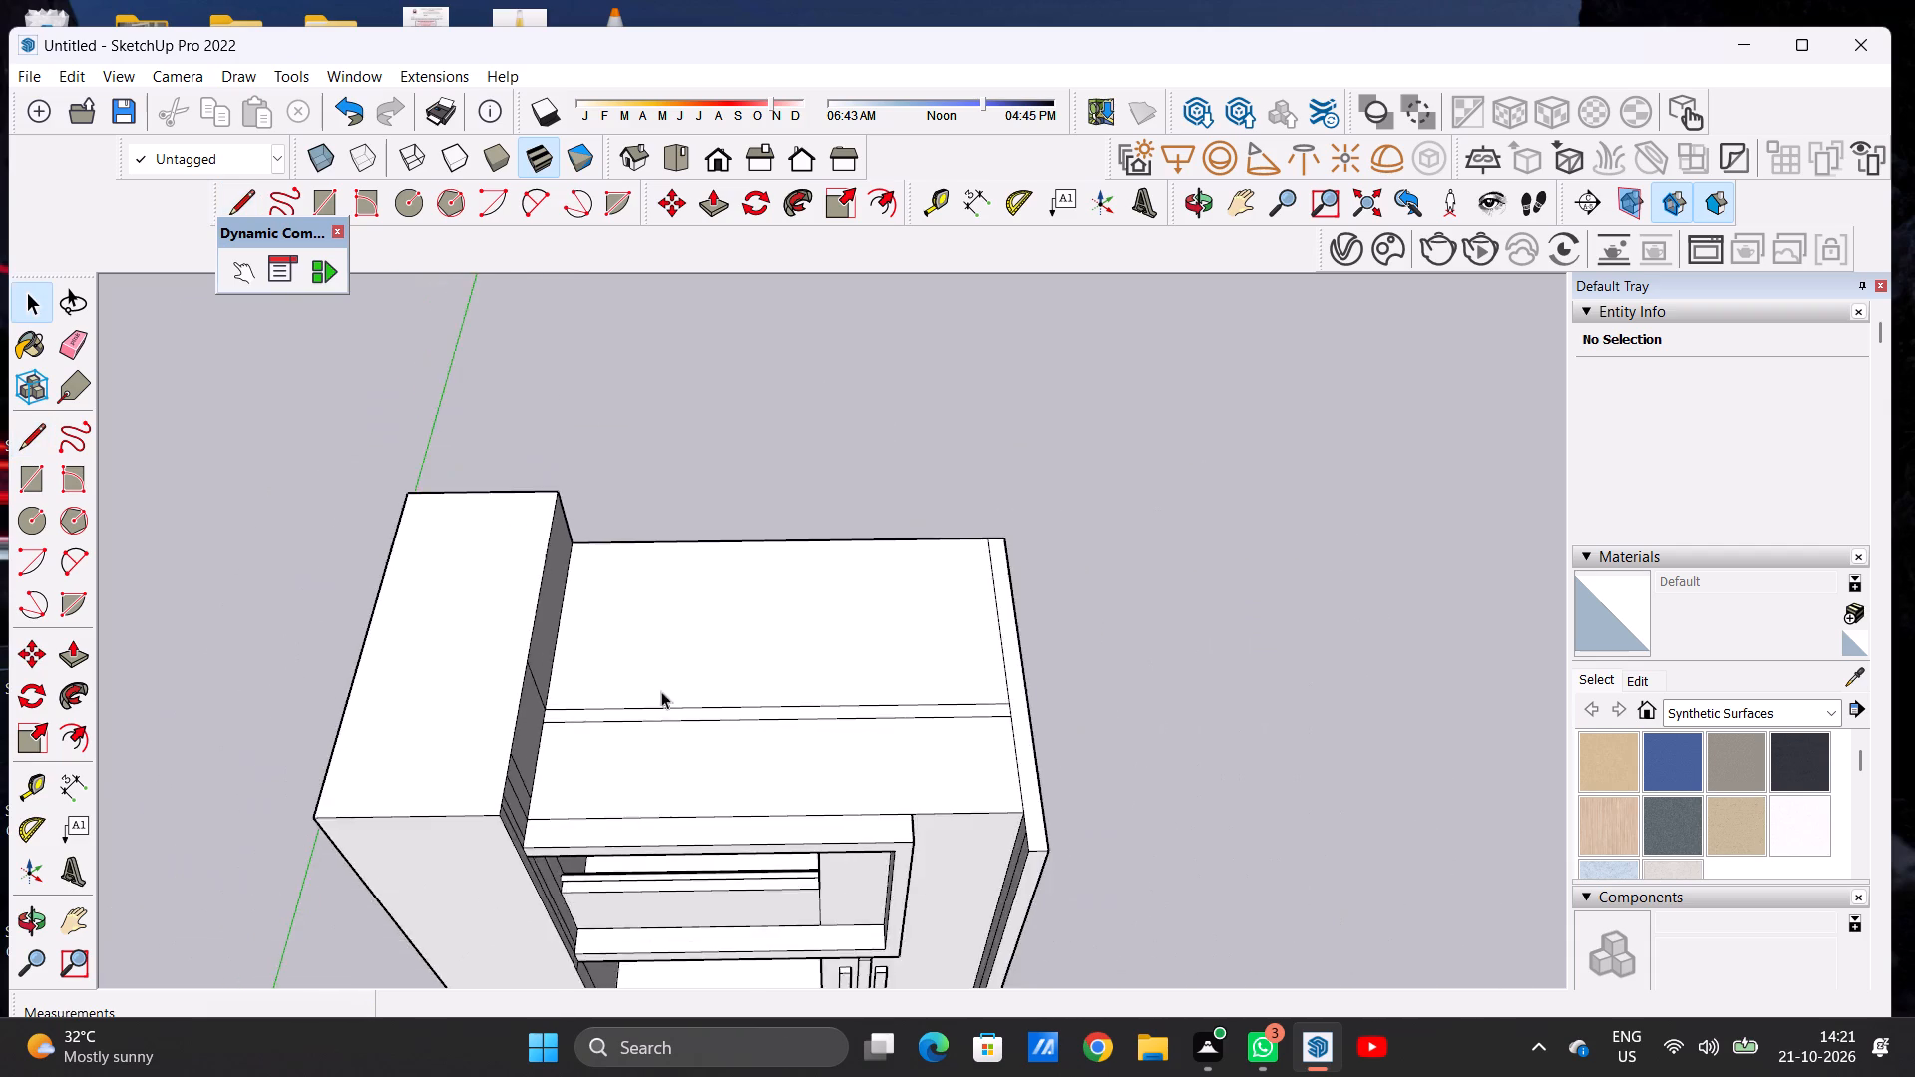
scroll(661, 691, "down", 5)
scroll(721, 694, "up", 1)
scroll(721, 694, "down", 3)
middle_click_drag(798, 732, 787, 583)
scroll(870, 646, "down", 5)
scroll(693, 727, "up", 2)
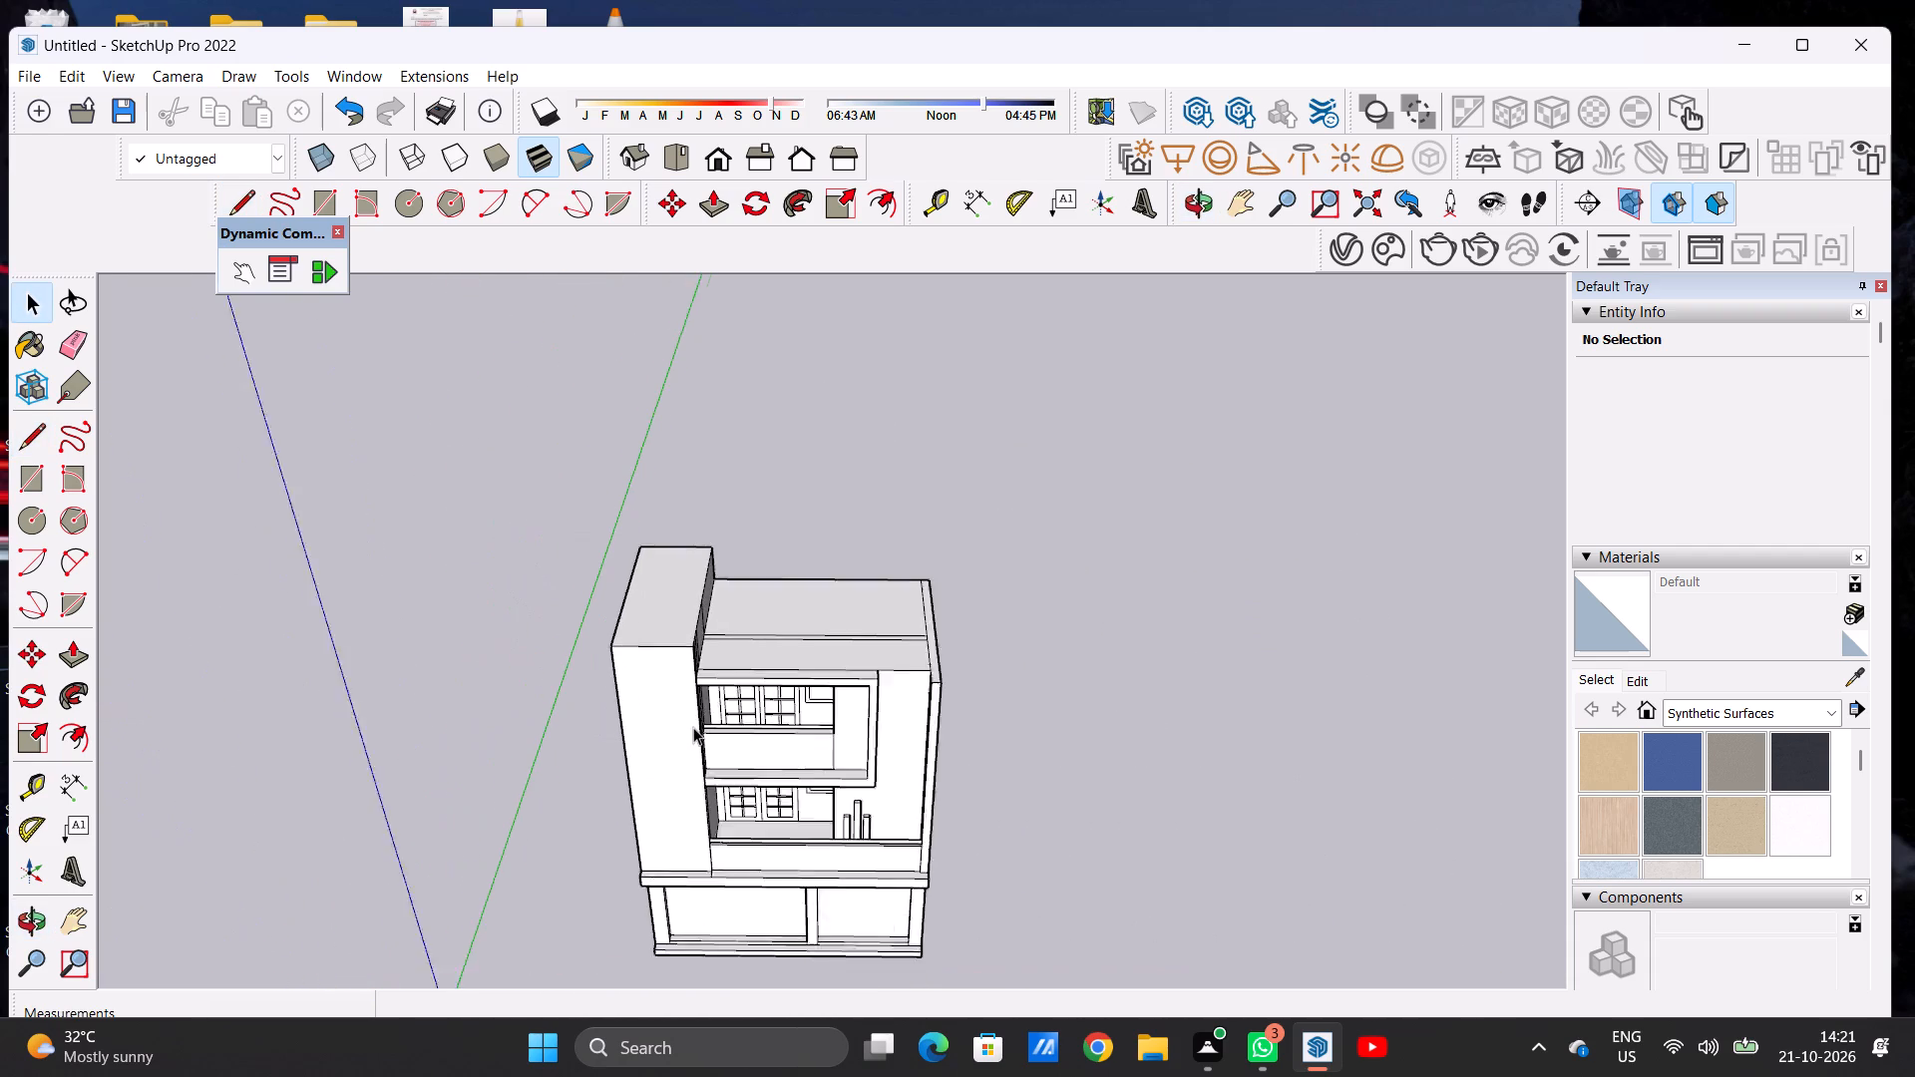
scroll(693, 727, "up", 2)
scroll(693, 727, "down", 2)
scroll(693, 727, "up", 1)
scroll(693, 727, "down", 3)
middle_click_drag(683, 687, 675, 619)
scroll(690, 626, "up", 13)
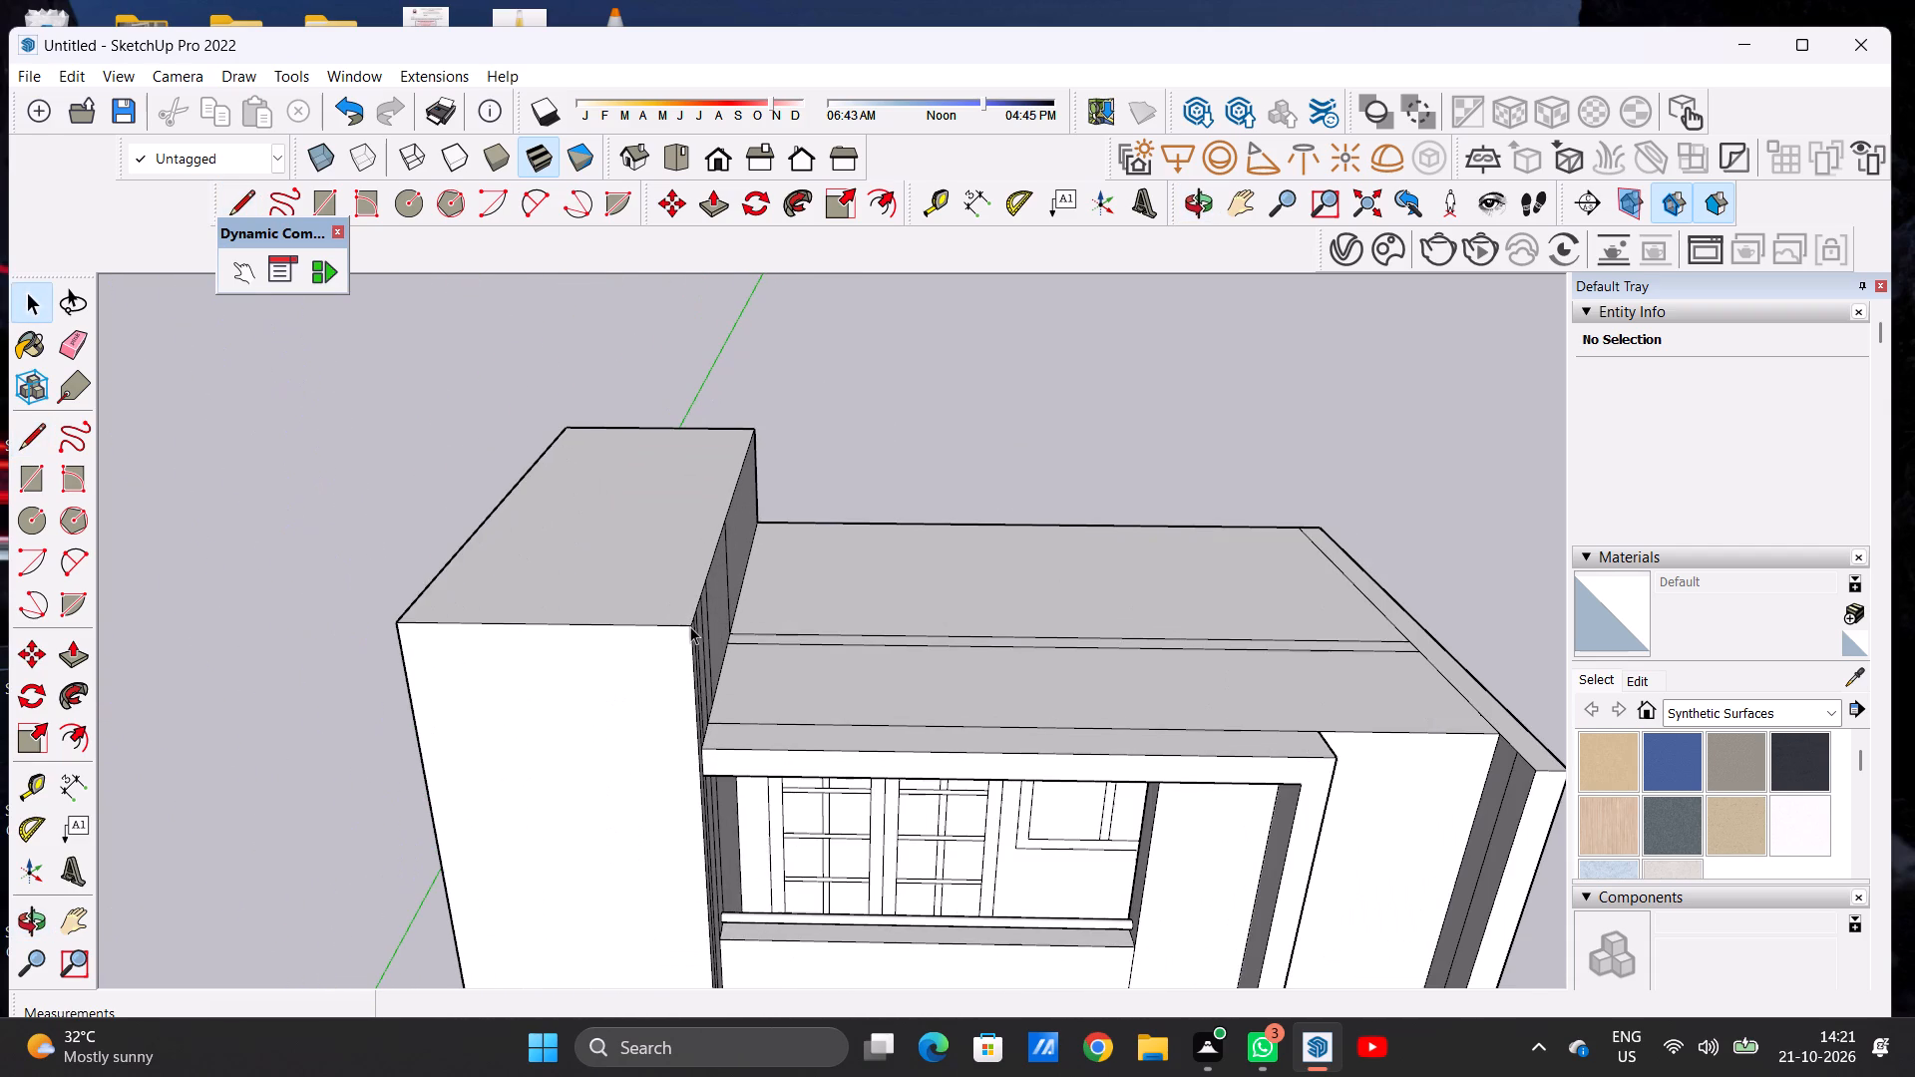
Push/Pull the outer side wall's narrow top face up about 7' 6" above the roof slab.
key("p")
scroll(604, 658, "down", 6)
scroll(1039, 679, "up", 6)
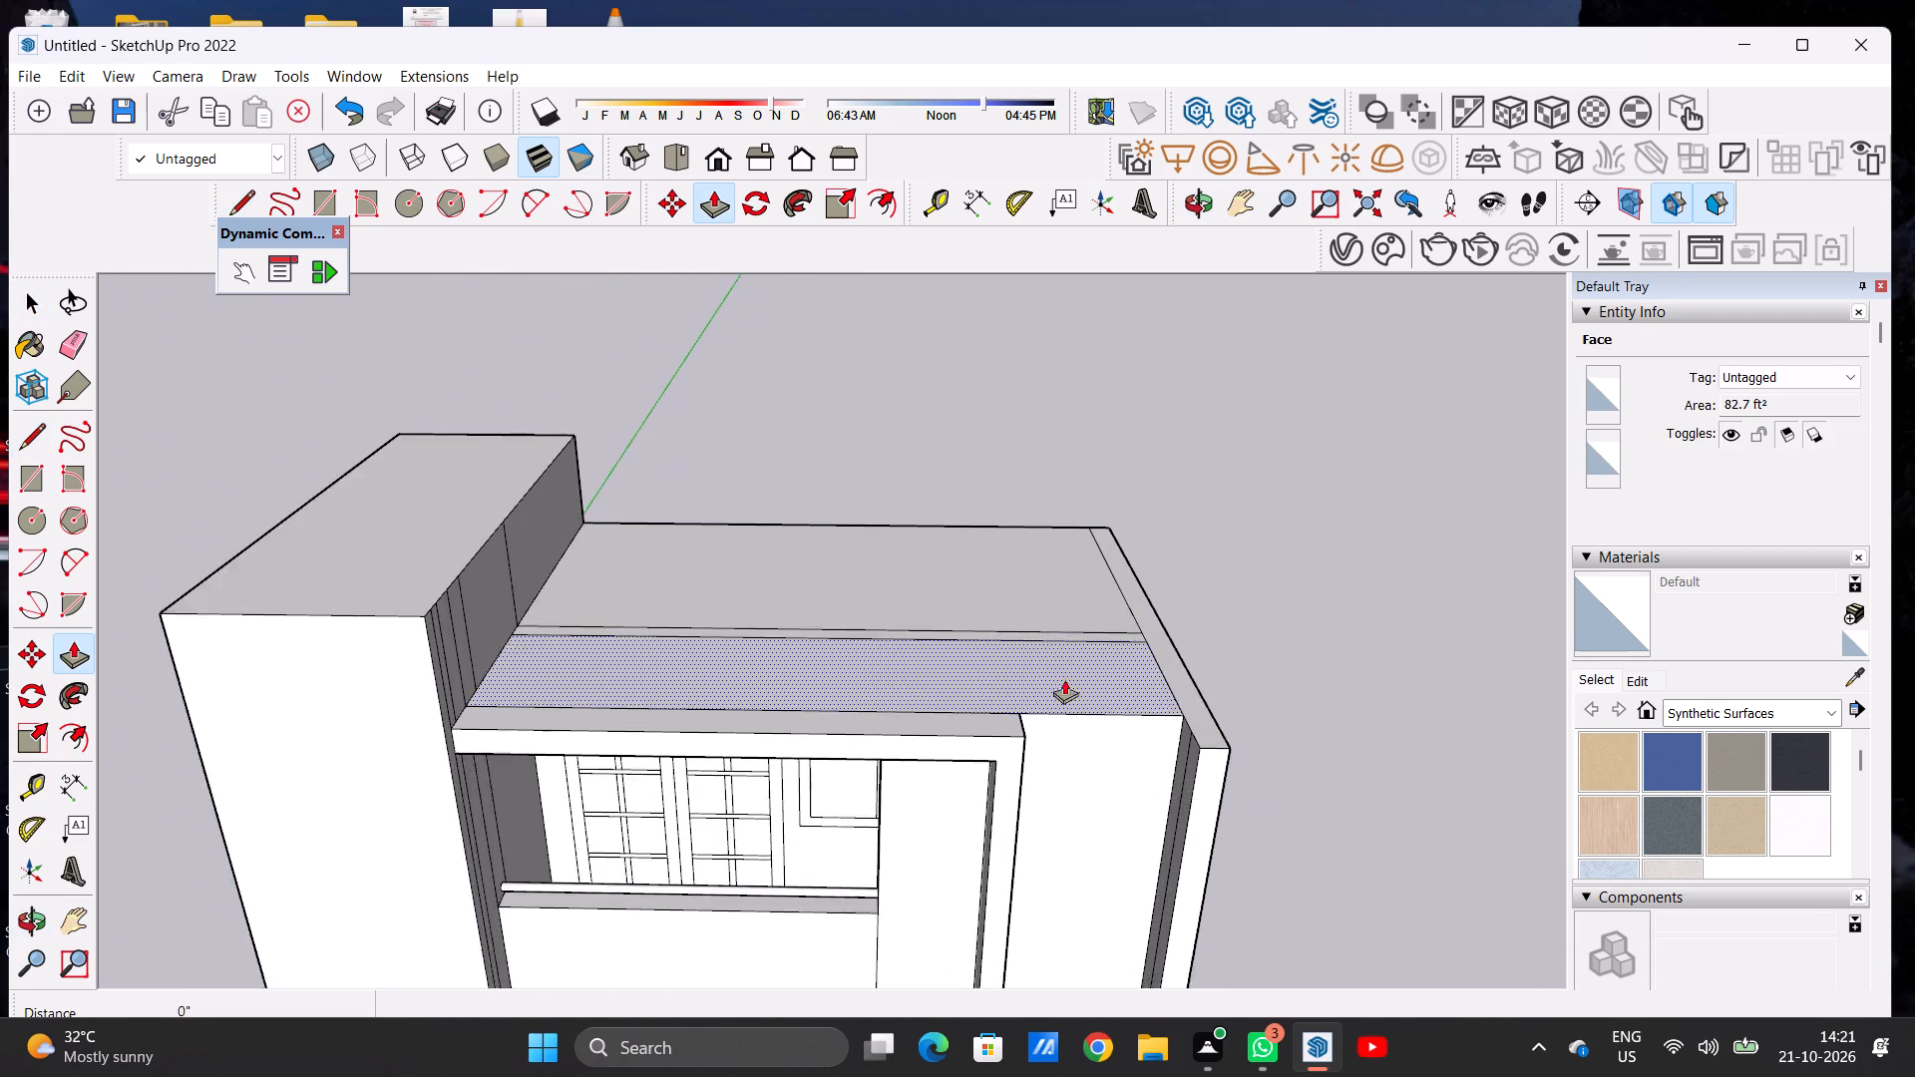
left_click(1221, 714)
scroll(1234, 608, "down", 7)
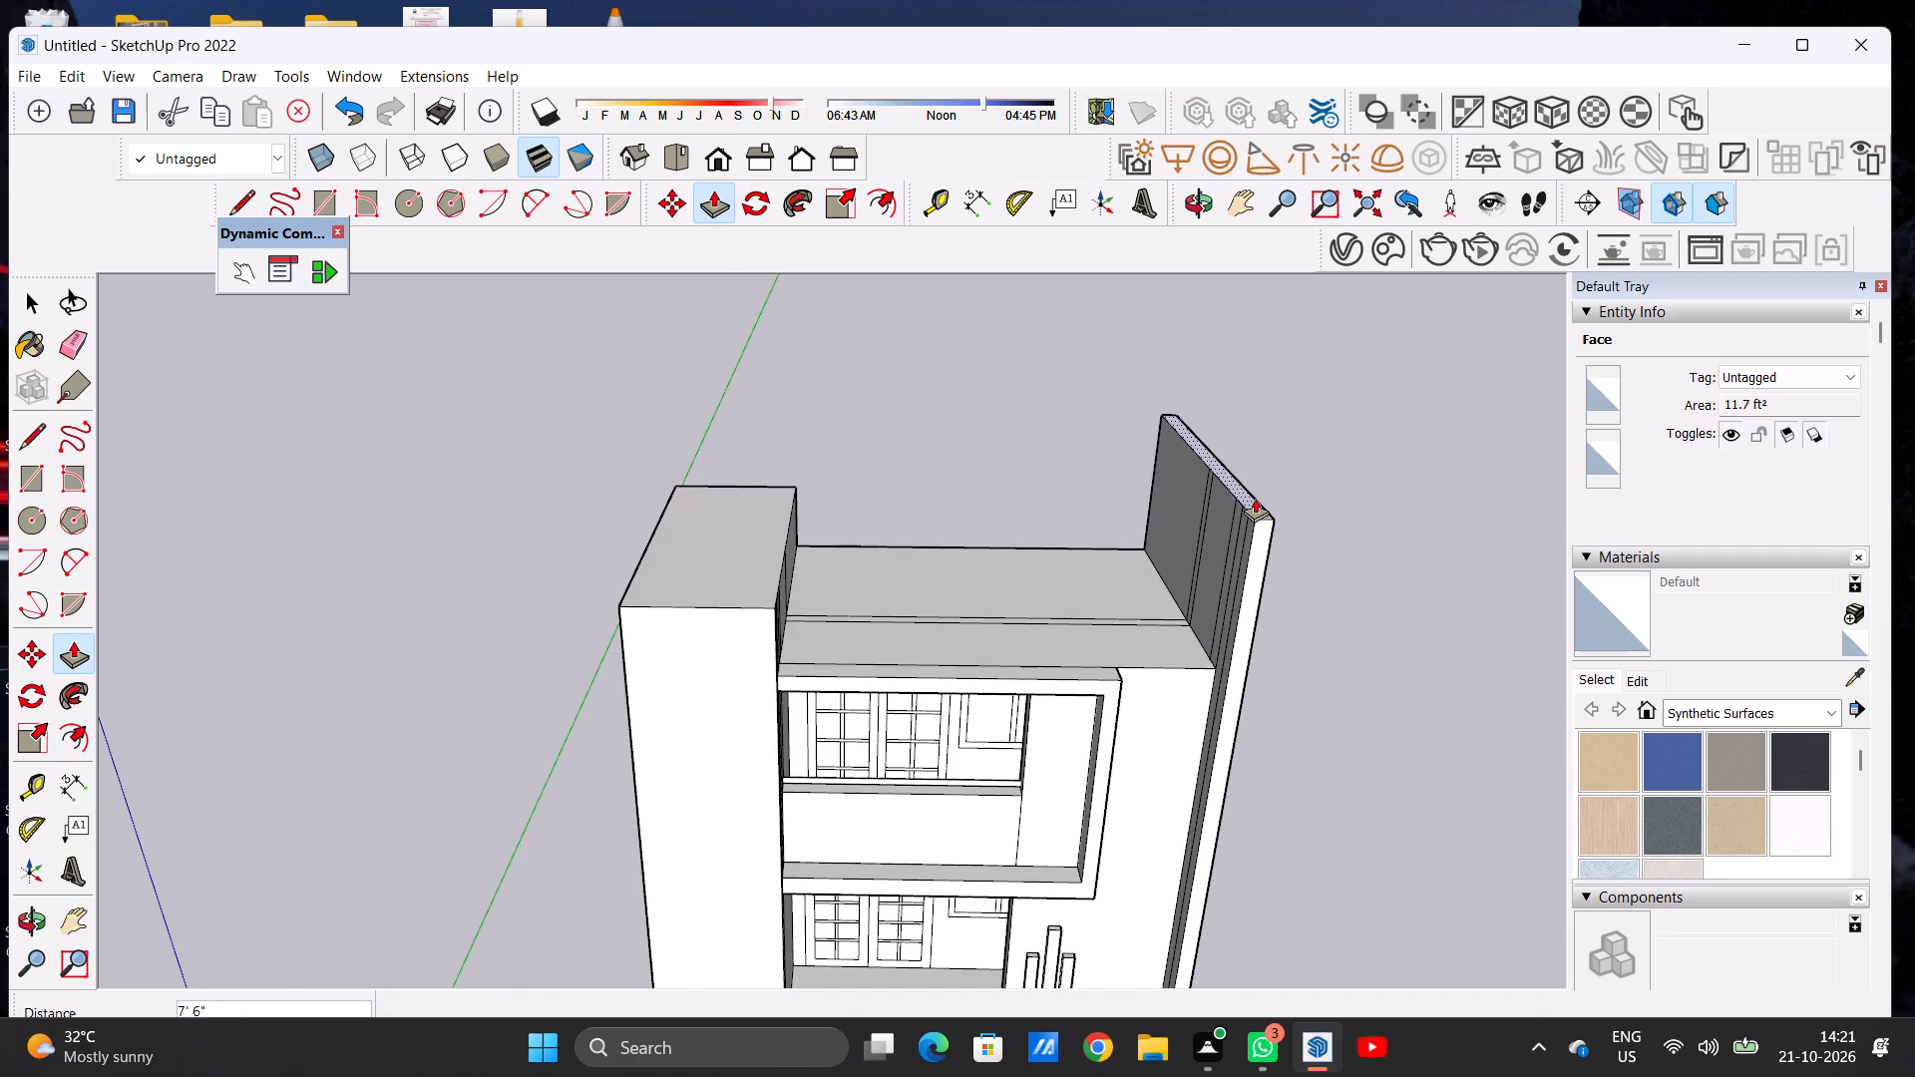
left_click(1258, 511)
key("space")
Examine the outer side wall, the plain block and the roof slab from the front and above.
scroll(1056, 756, "down", 2)
scroll(1052, 758, "up", 1)
scroll(1052, 758, "down", 4)
scroll(1052, 758, "up", 1)
scroll(1052, 758, "down", 4)
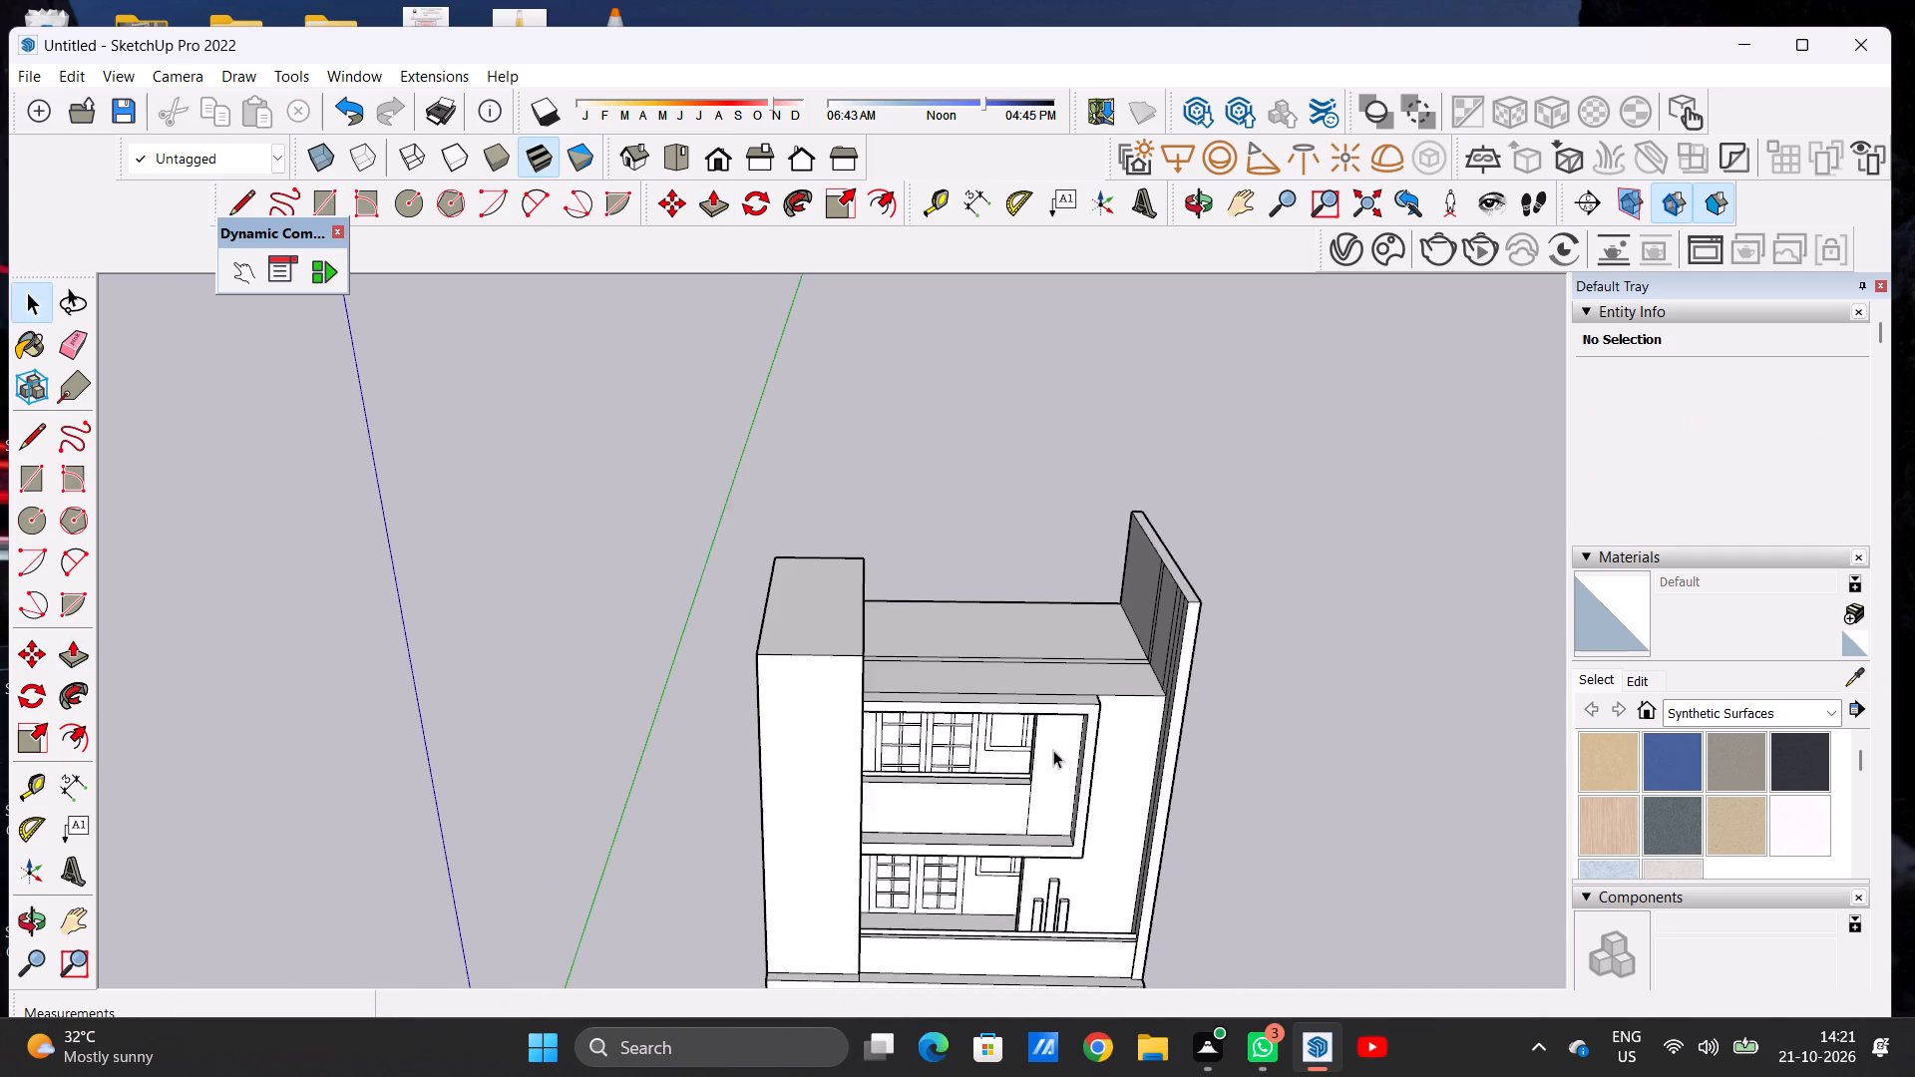
middle_click_drag(1046, 742, 989, 580)
scroll(1023, 559, "up", 2)
scroll(1023, 559, "down", 1)
middle_click_drag(1030, 584, 1050, 728)
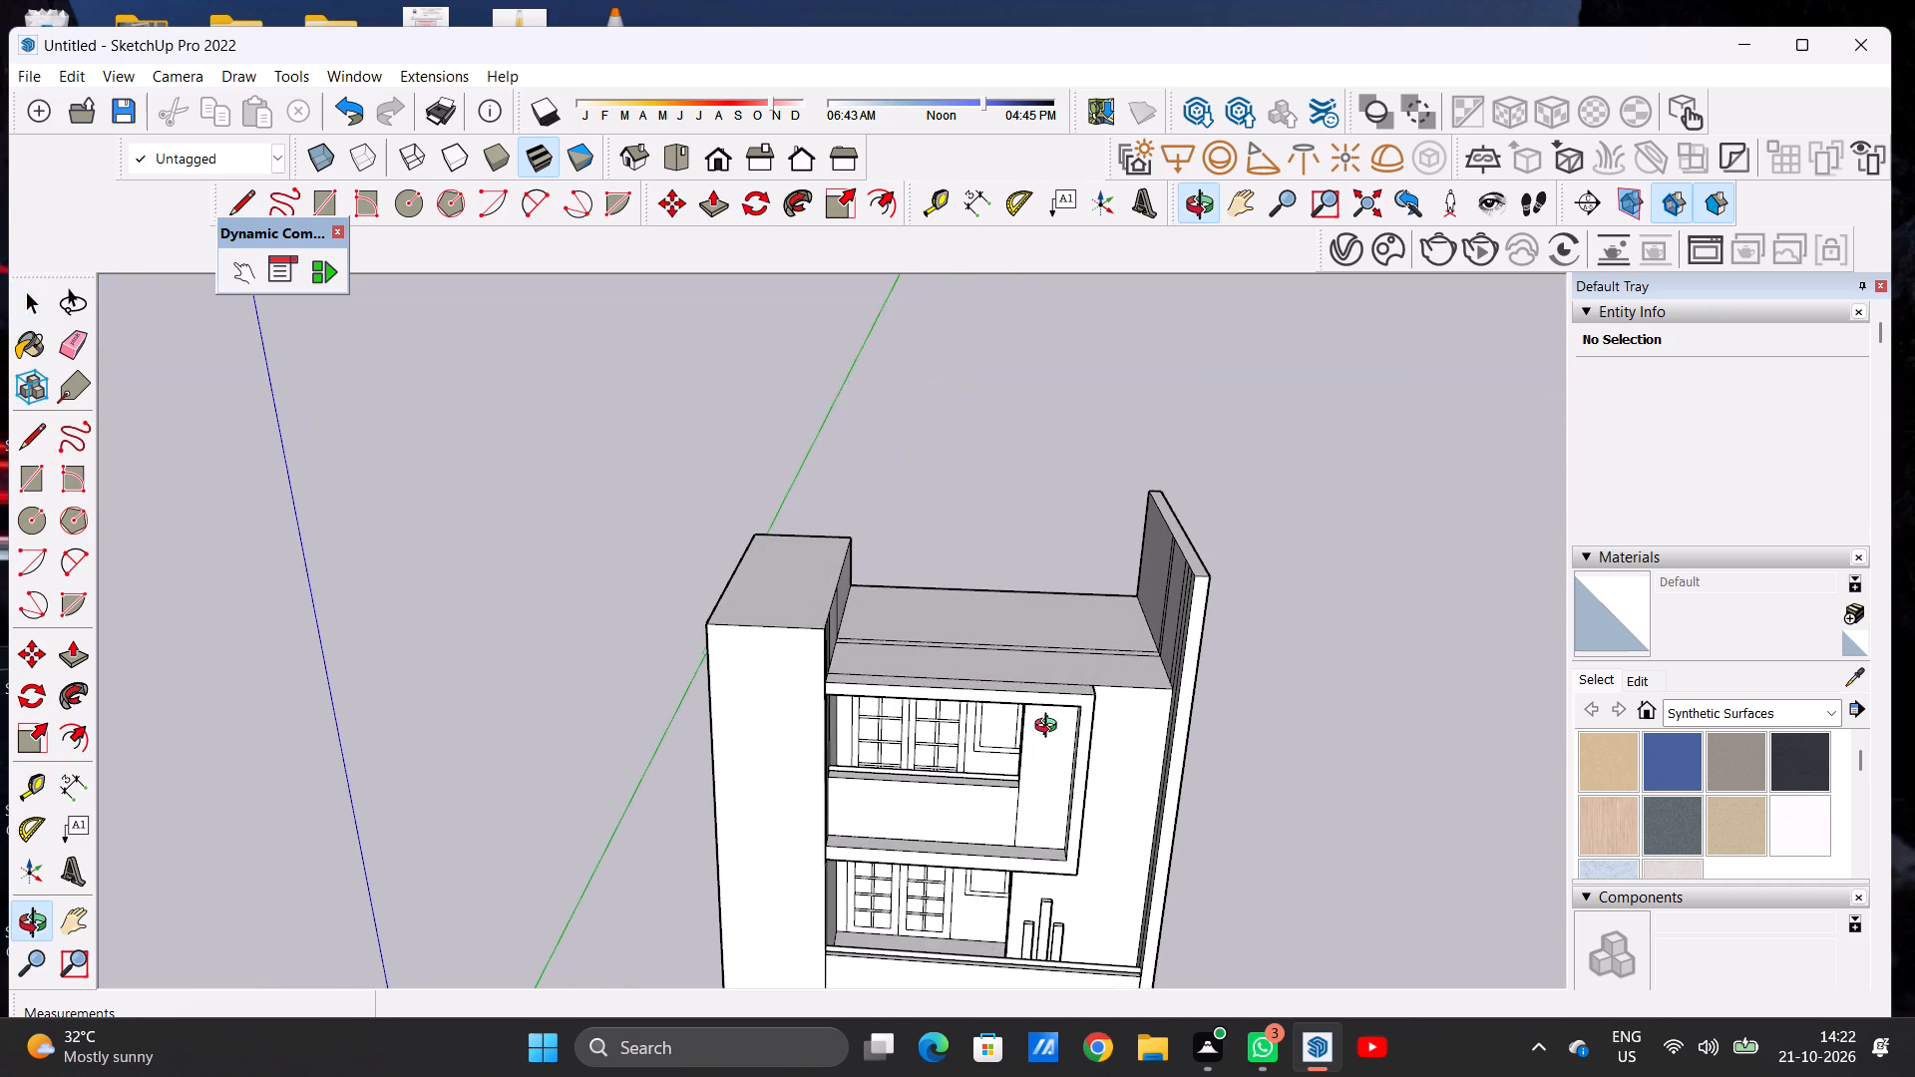
middle_click_drag(1050, 728, 1050, 730)
scroll(1050, 730, "up", 1)
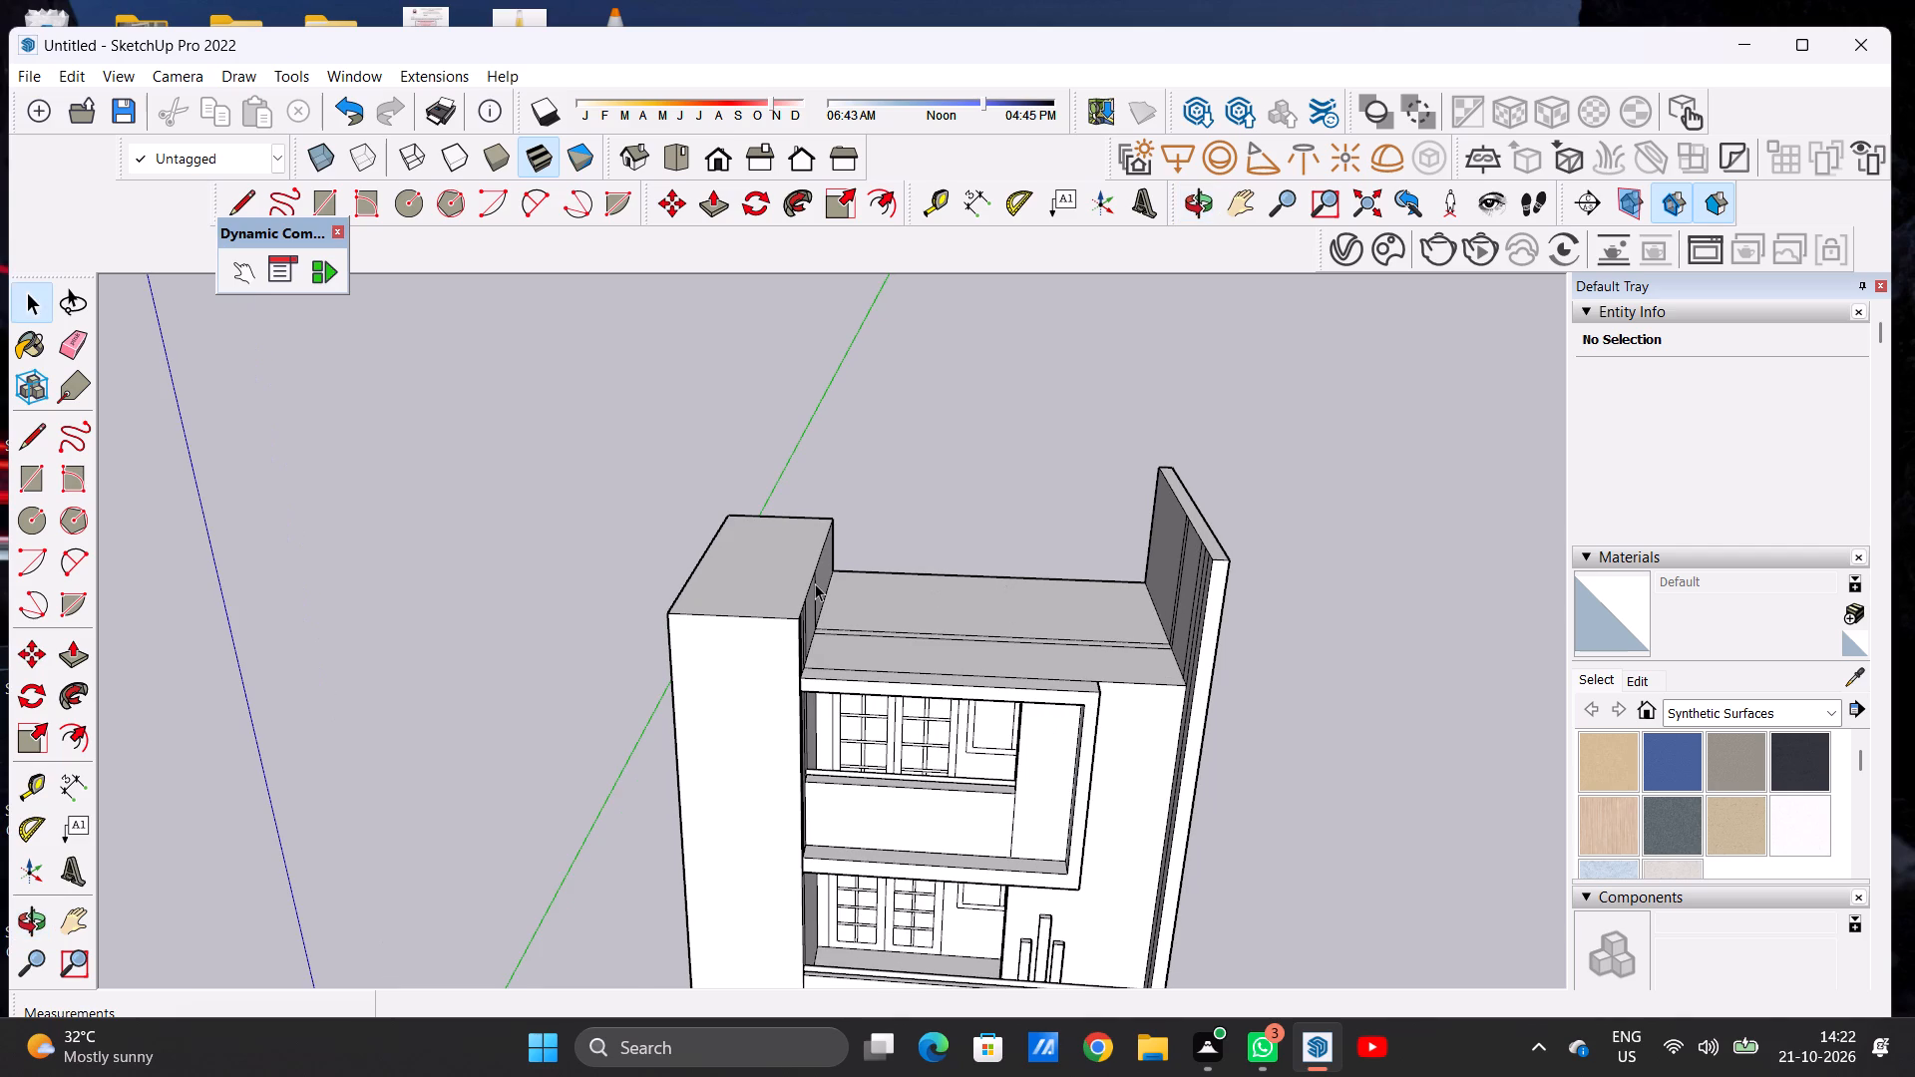
scroll(818, 662, "down", 4)
middle_click_drag(840, 601, 909, 681)
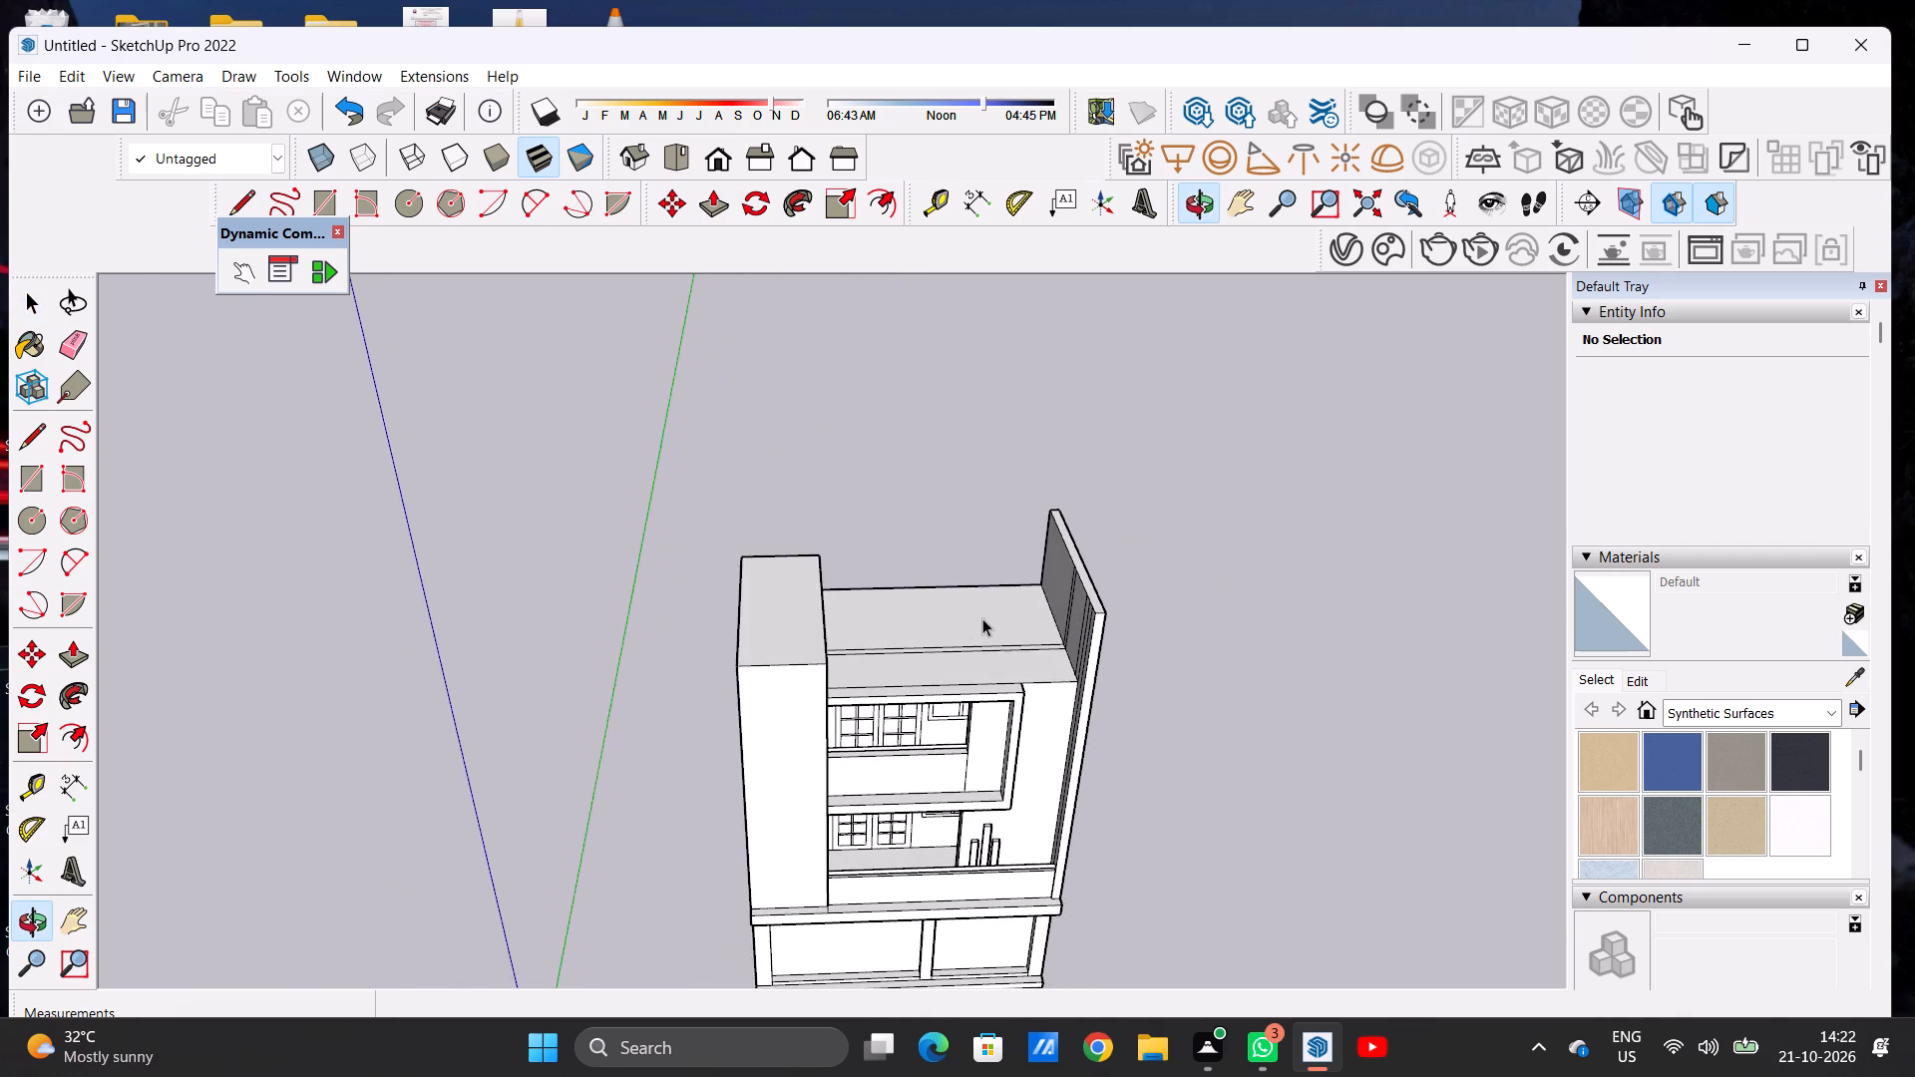
scroll(996, 610, "up", 3)
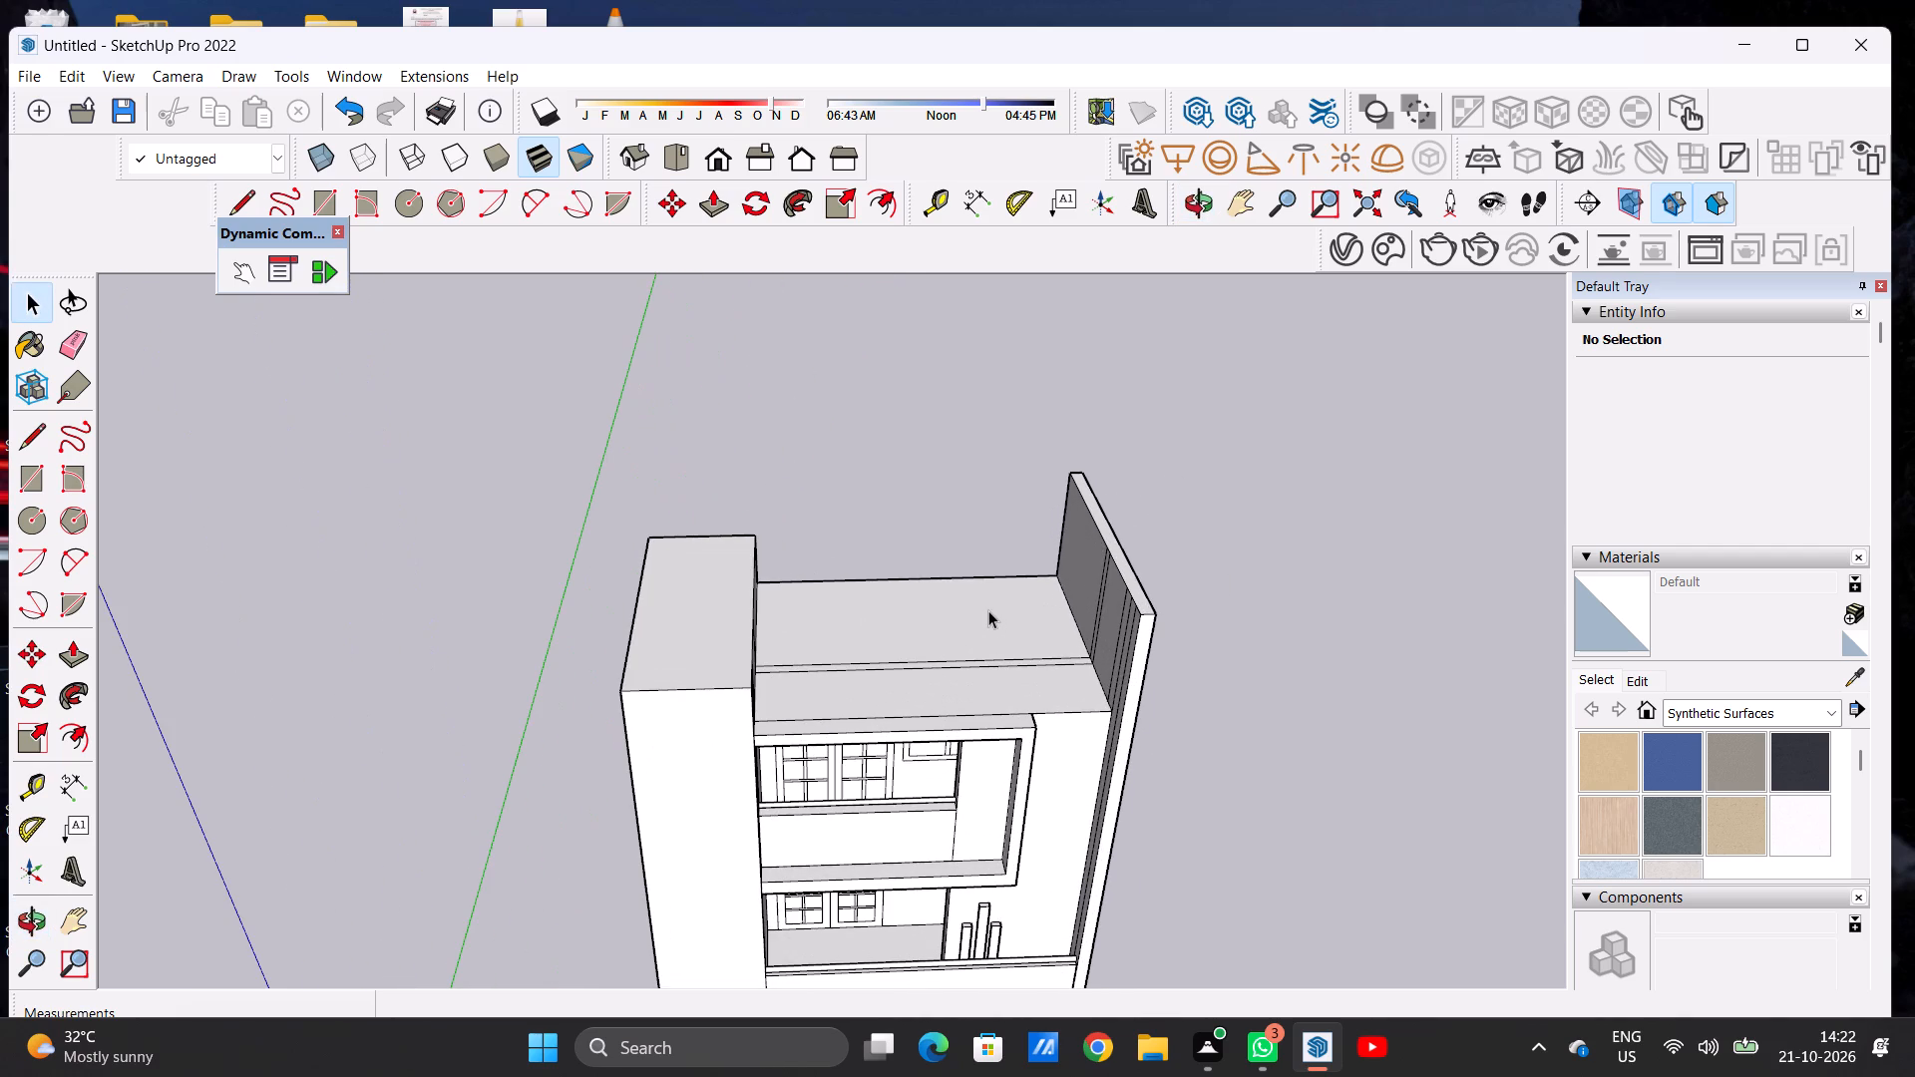
scroll(988, 610, "down", 5)
scroll(988, 636, "up", 4)
middle_click_drag(970, 622, 894, 740)
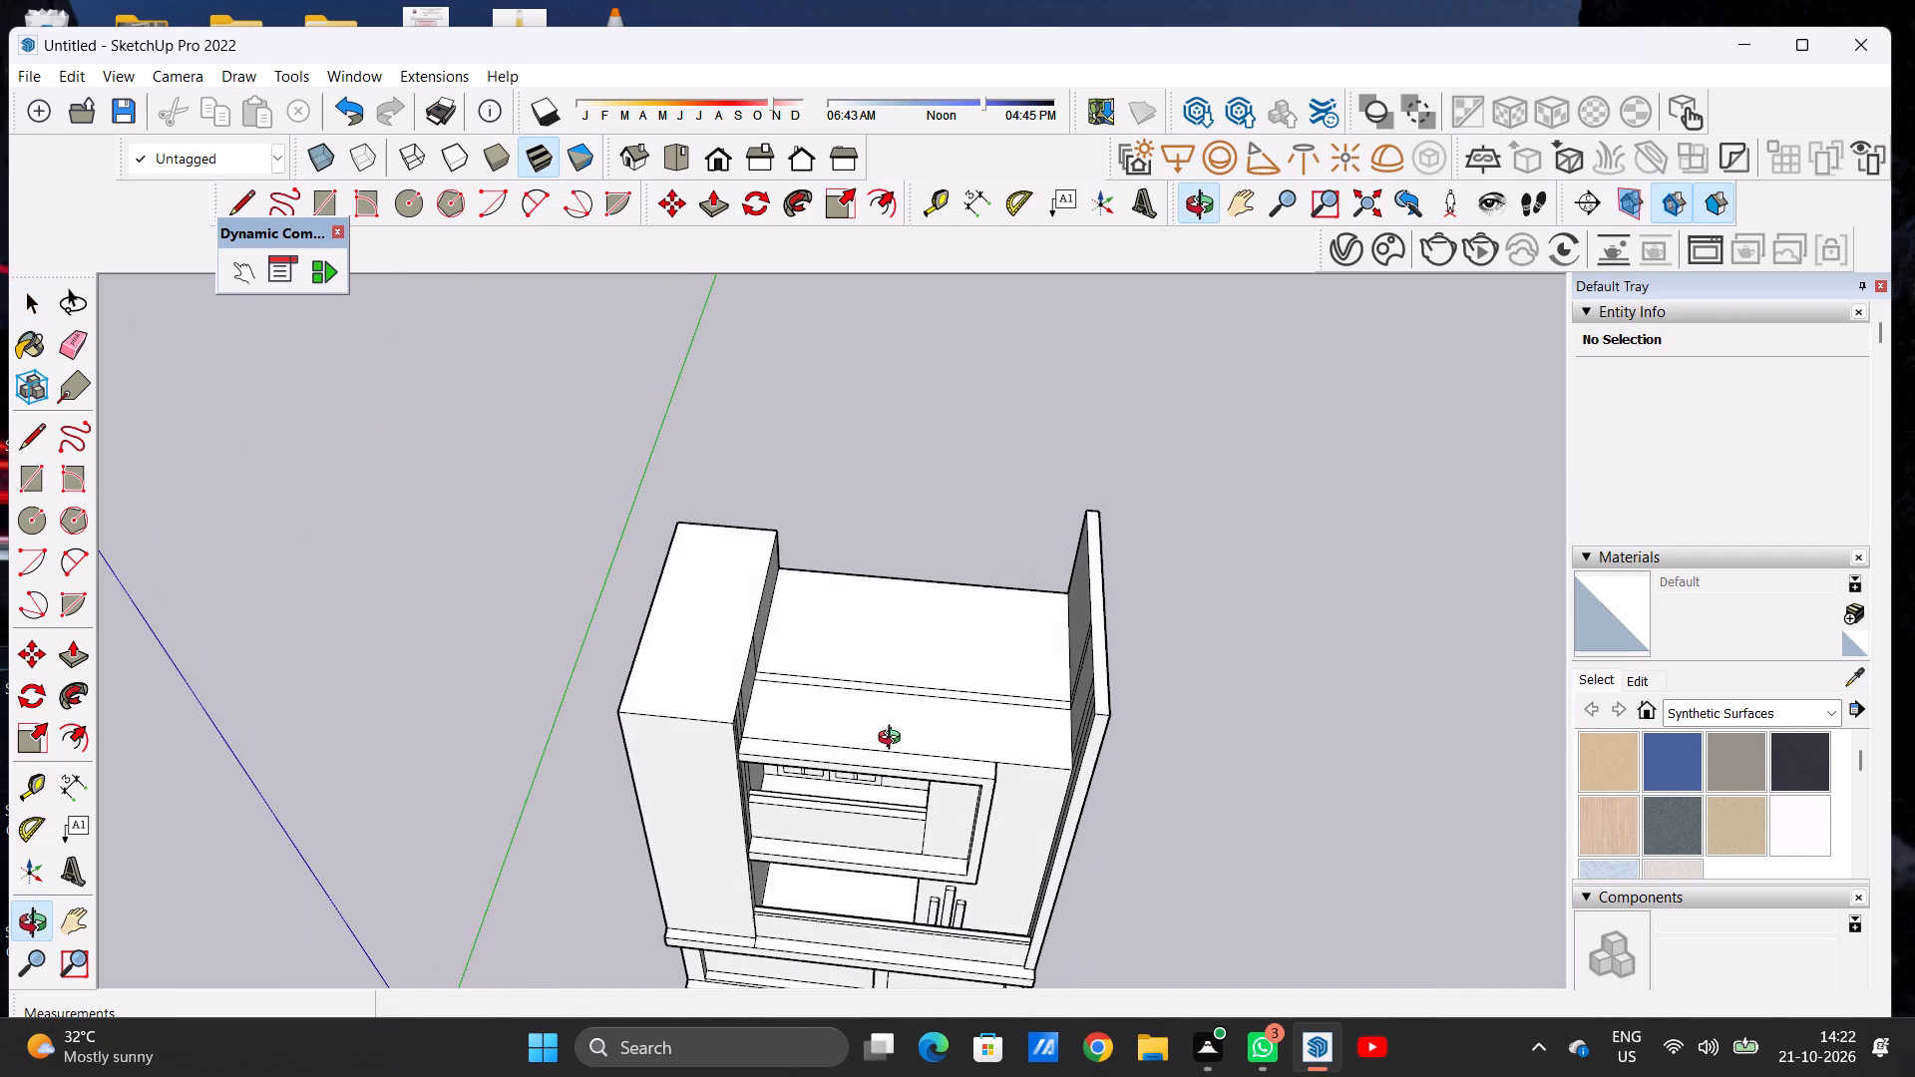
middle_click_drag(894, 740, 943, 707)
Draw a short line about 7 3/8" long across the roof slab's narrow strip, joining the midpoints of its long edges.
scroll(887, 705, "up", 8)
key("l")
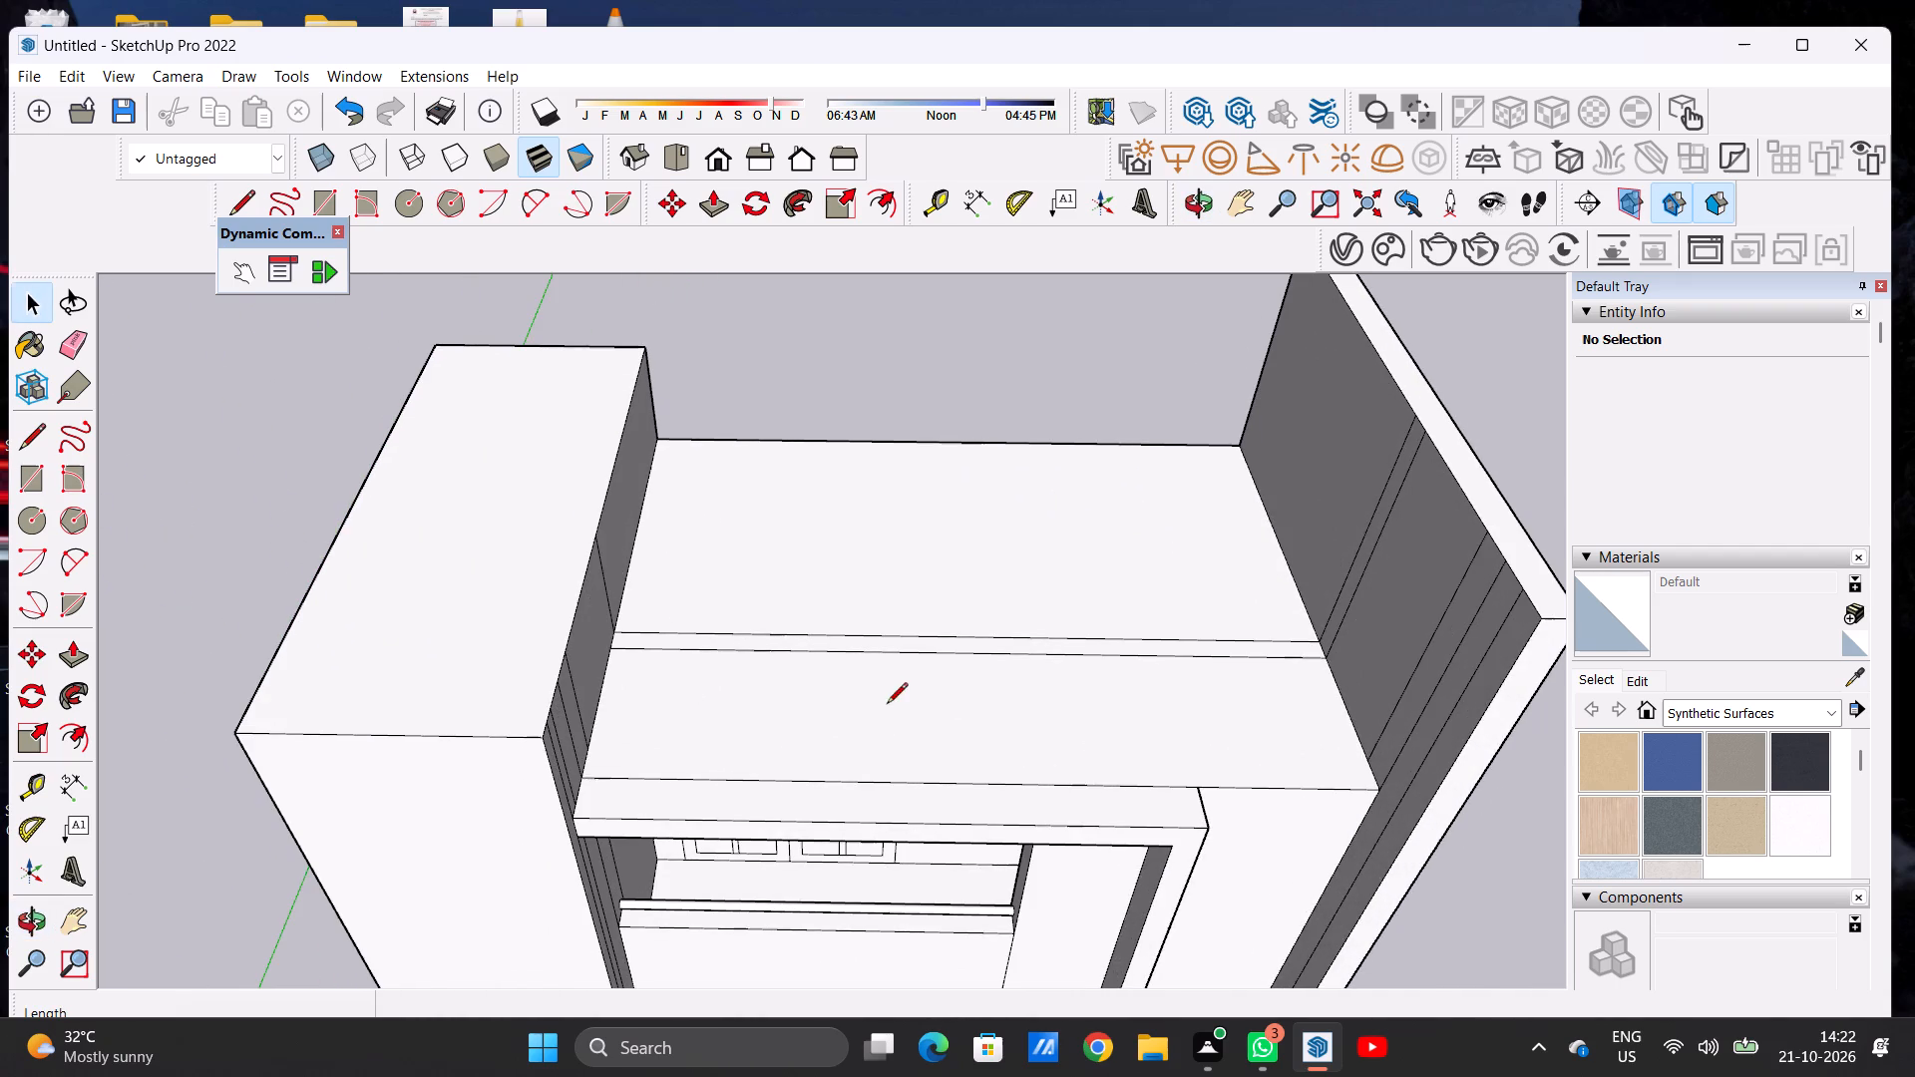
scroll(905, 666, "up", 4)
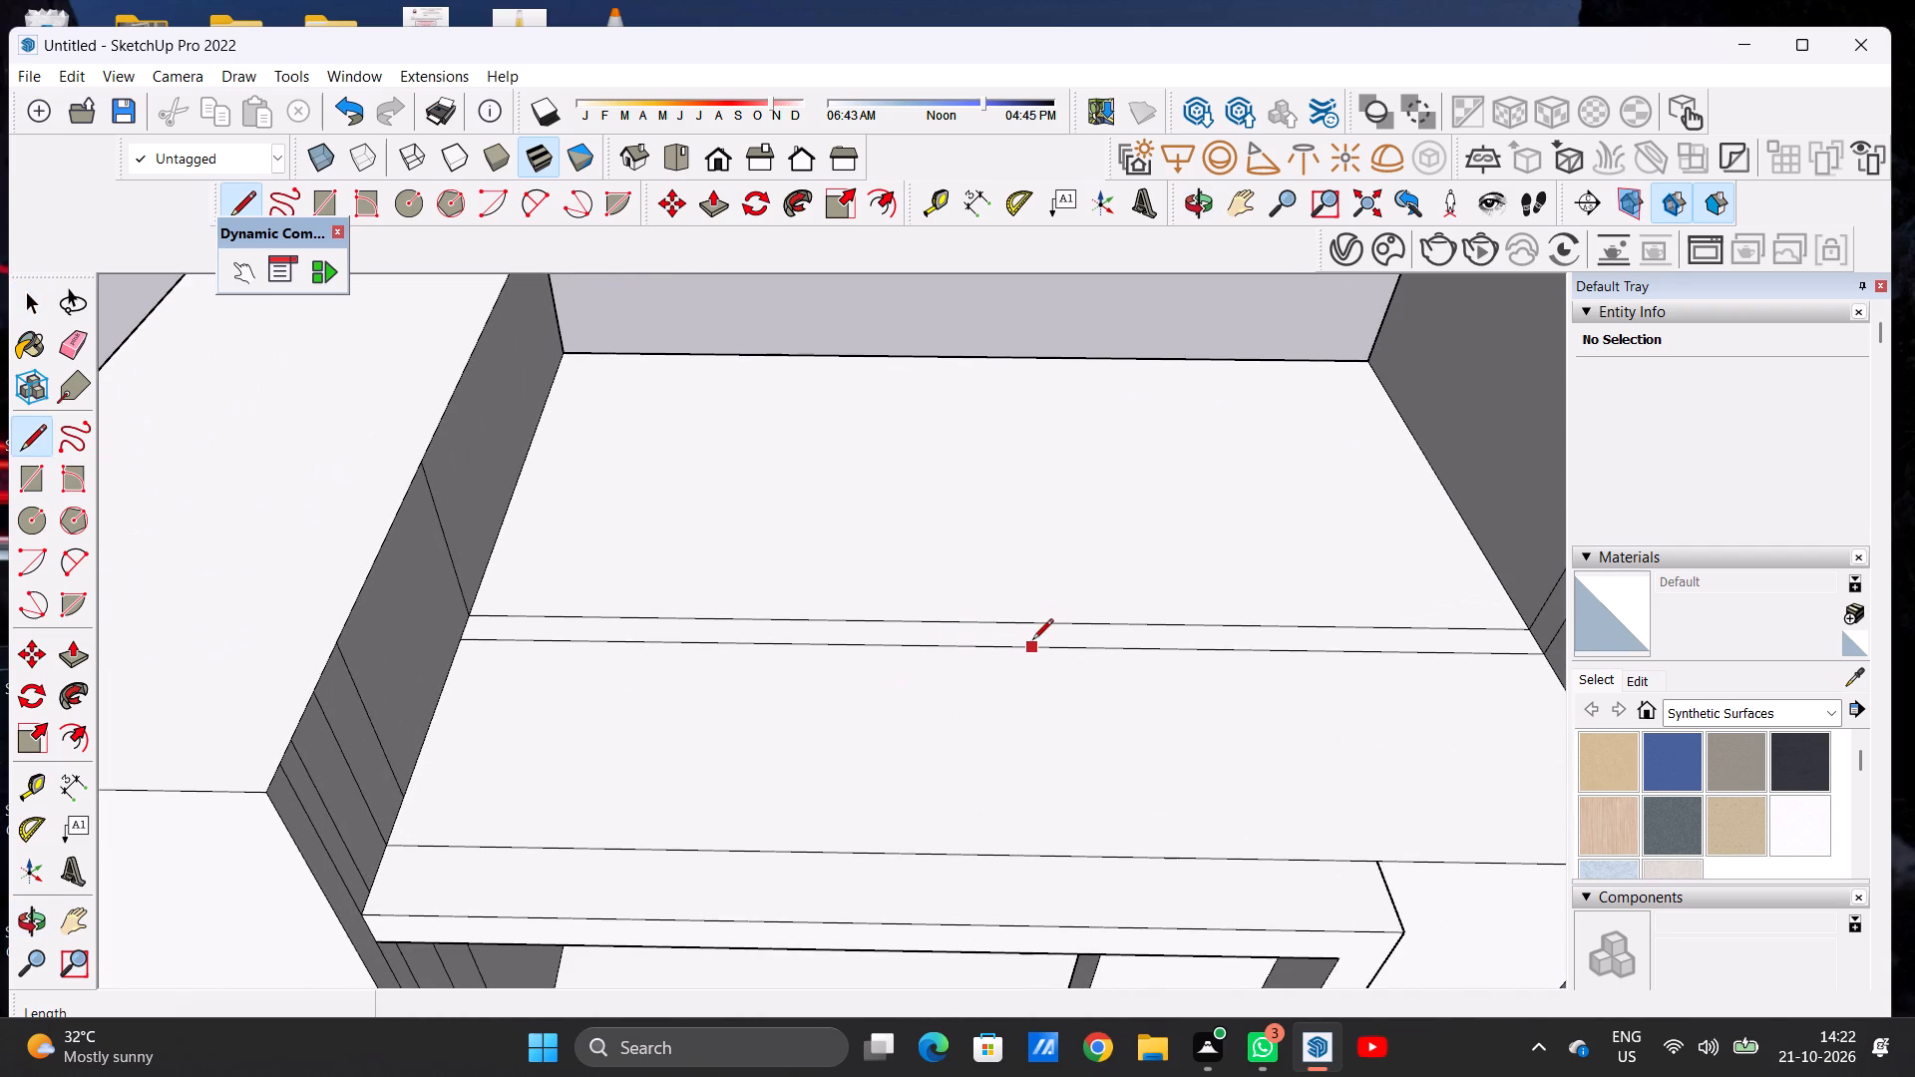
left_click(1004, 640)
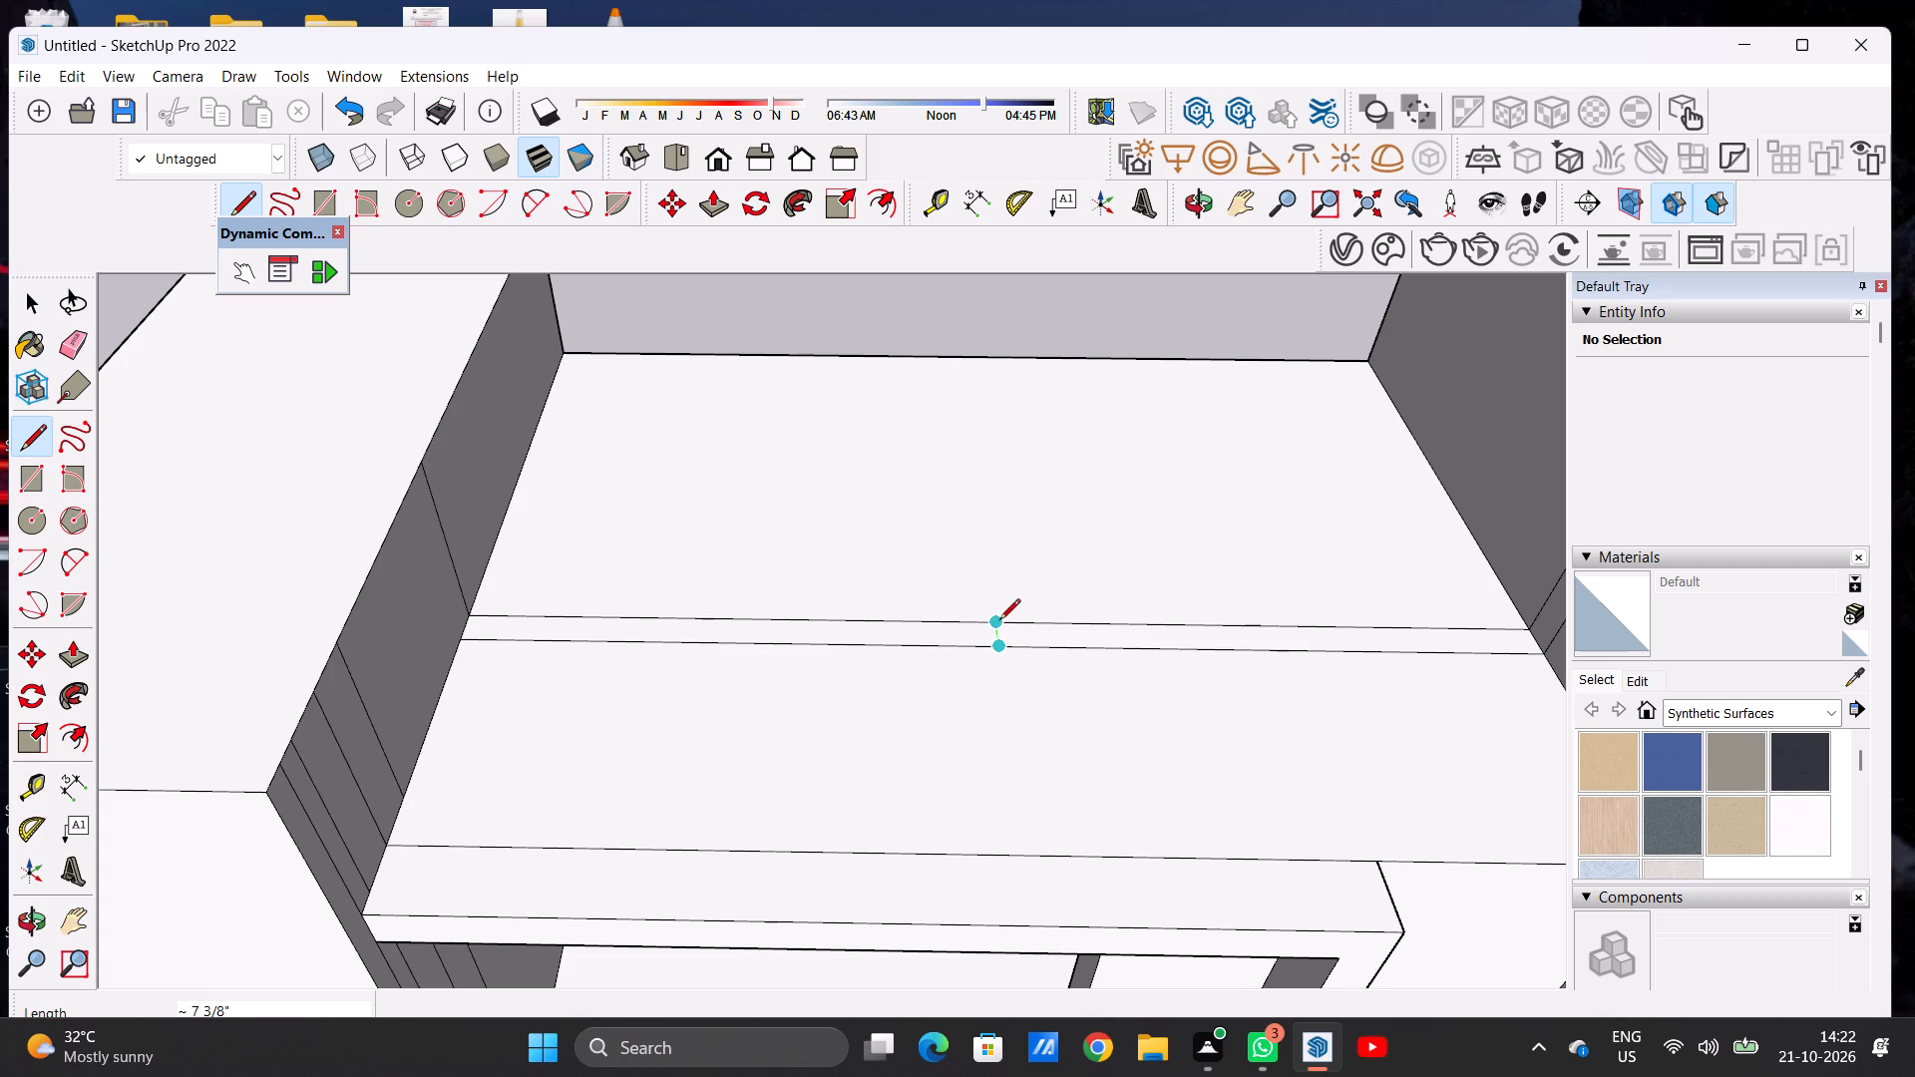
left_click(999, 621)
key("space")
Erase the strip's two long edges on the half next to the plain block.
type("E")
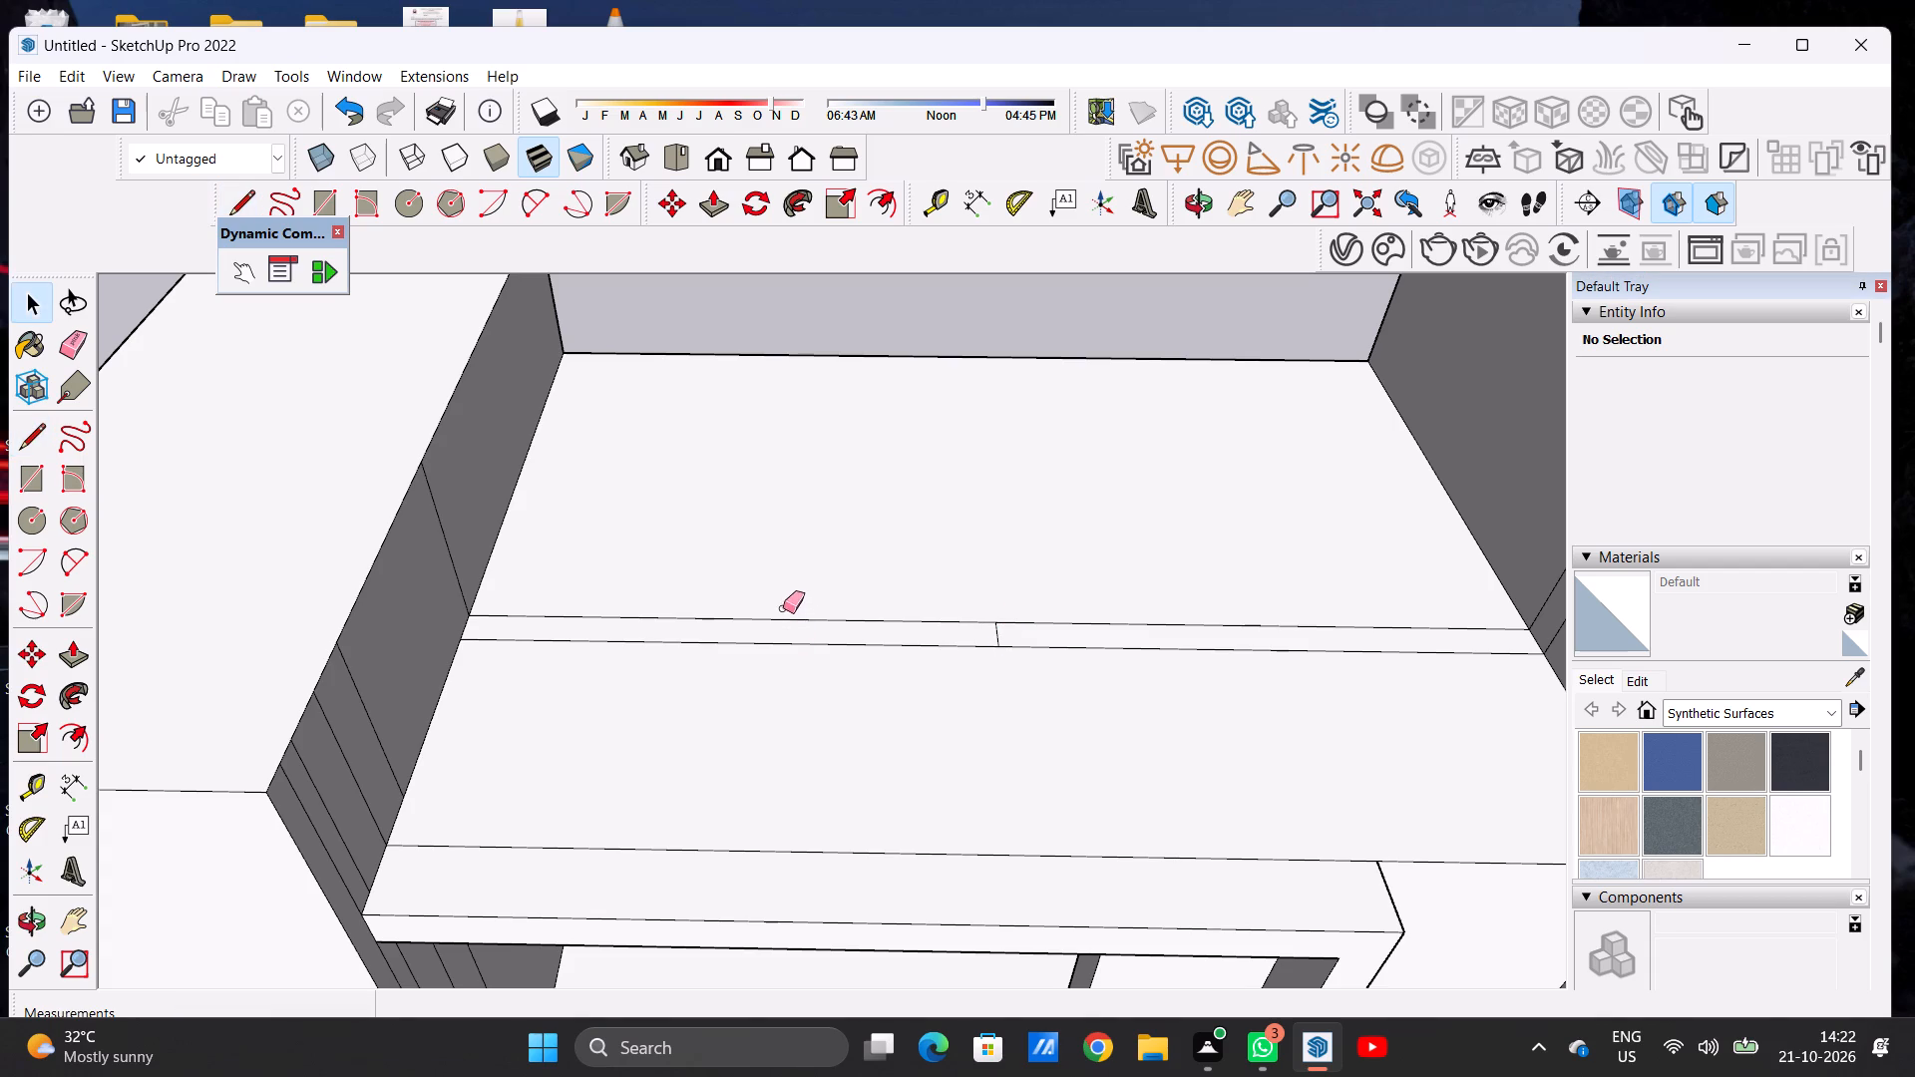
left_click_drag(783, 608, 783, 669)
key("space")
Draw a line across the roof slab from the half strip's inner rear corner straight to the slab's back edge.
scroll(785, 802, "down", 18)
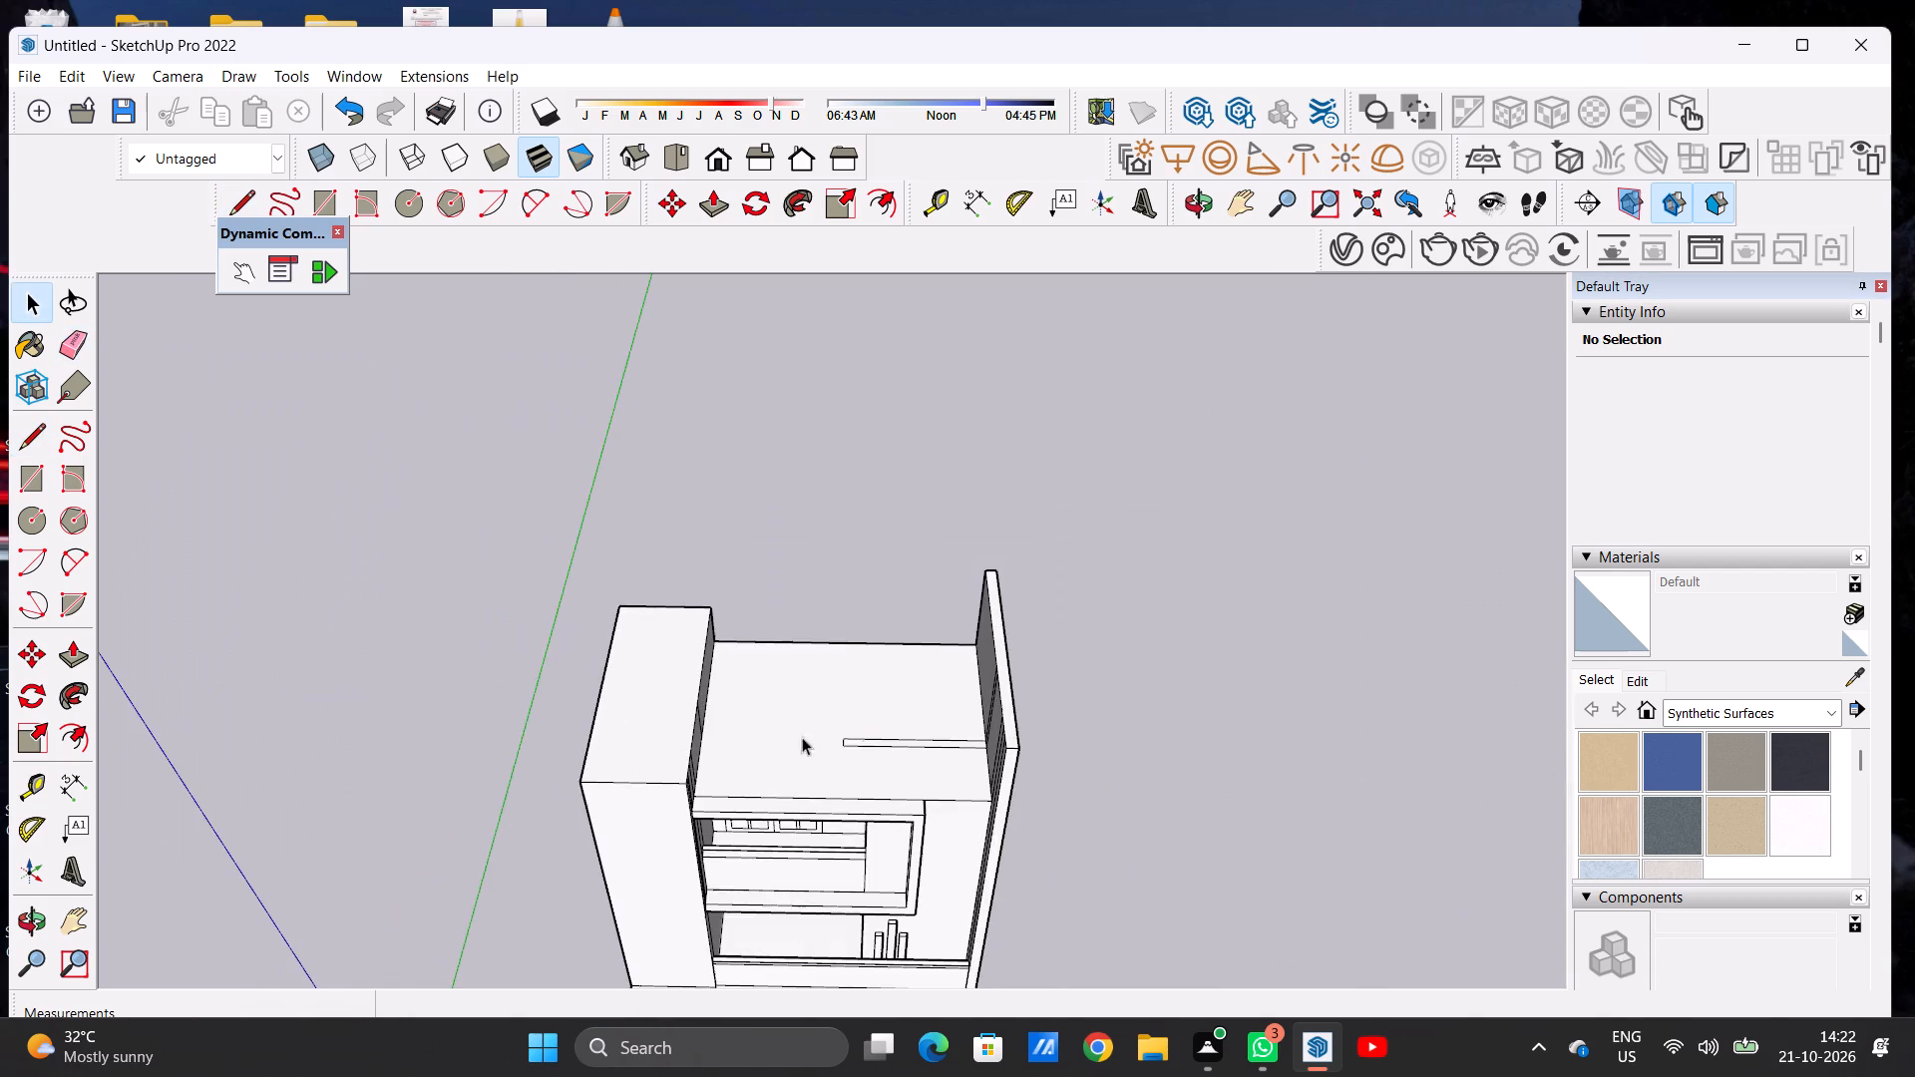
middle_click_drag(978, 729, 973, 637)
scroll(824, 749, "up", 8)
middle_click_drag(824, 669, 834, 829)
scroll(838, 783, "up", 3)
key("l")
scroll(860, 723, "up", 3)
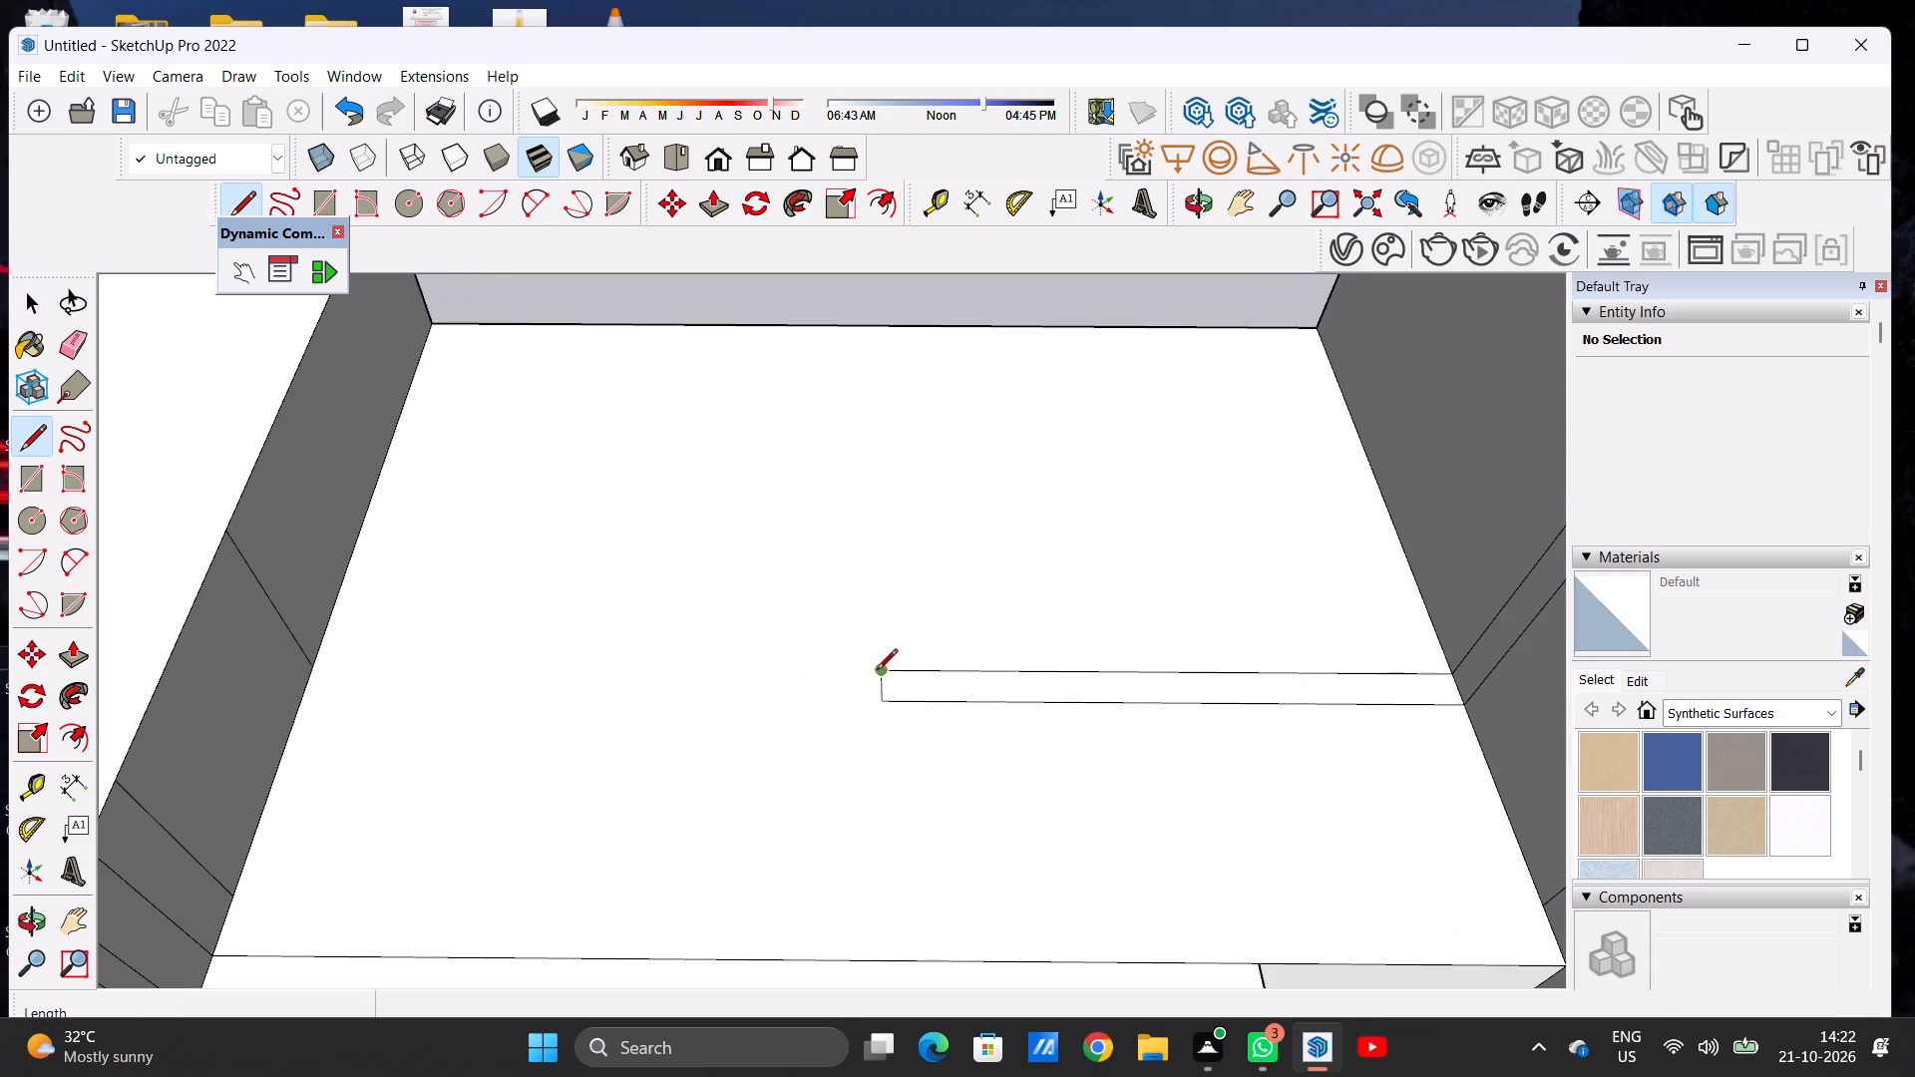
left_click(878, 666)
scroll(879, 586, "down", 8)
scroll(882, 465, "up", 6)
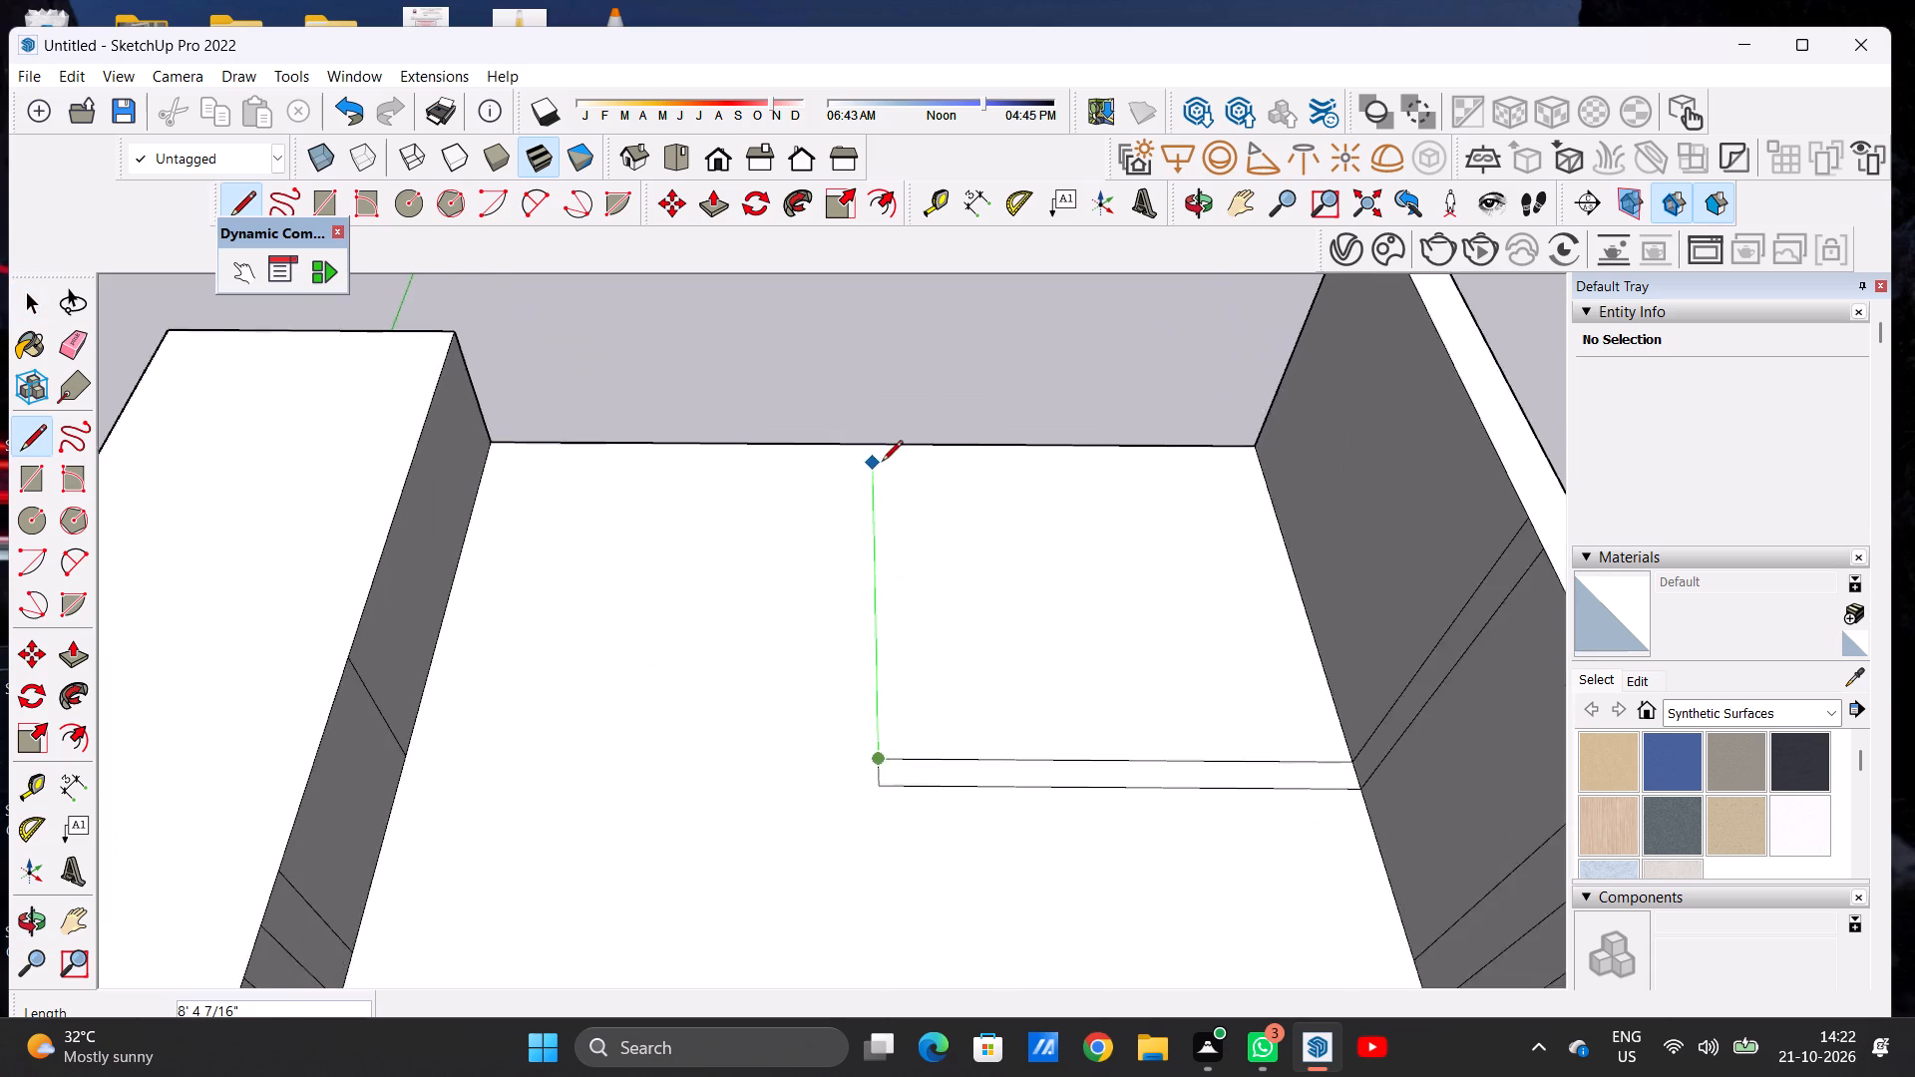
left_click(882, 438)
key("space")
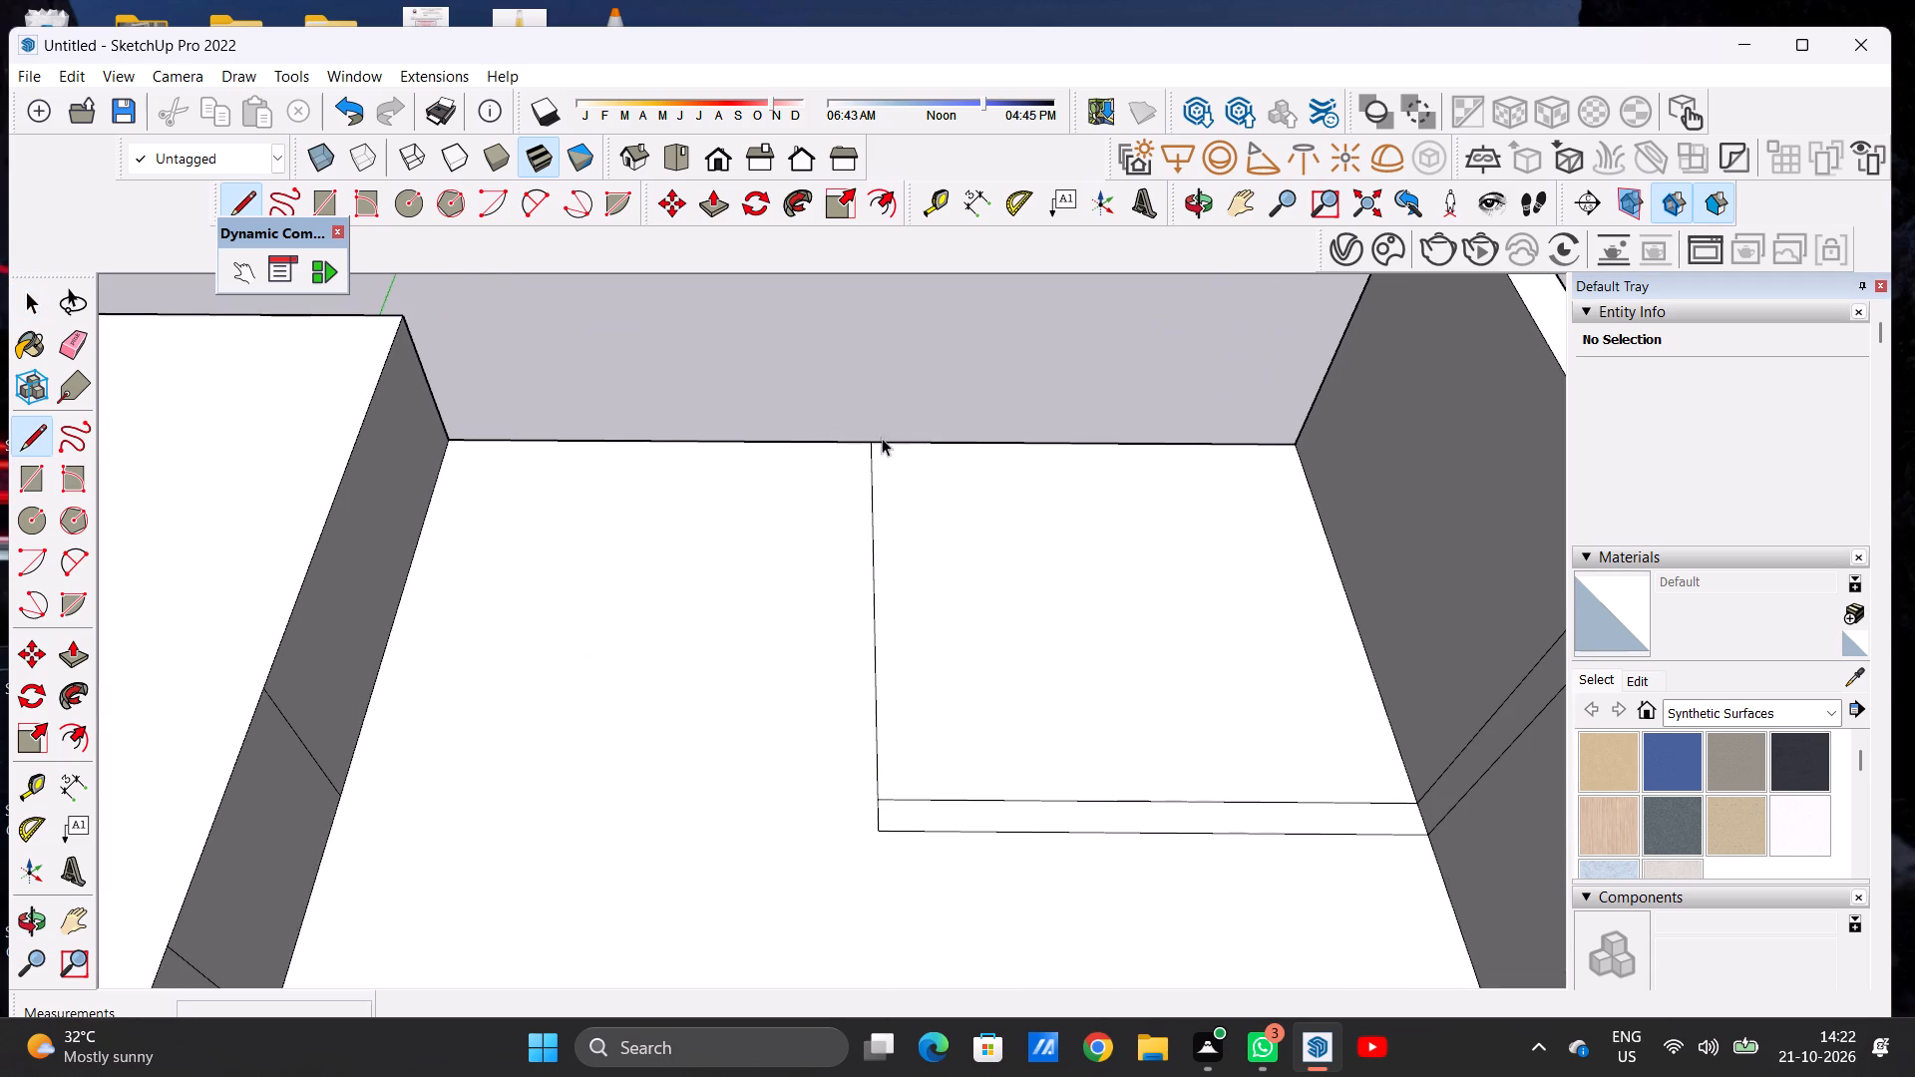
Push/Pull the rear roof area beside the outer side wall up about 7' 2 1/8", level with that wall's top.
scroll(790, 767, "down", 4)
scroll(790, 783, "up", 1)
scroll(790, 783, "down", 3)
key("p")
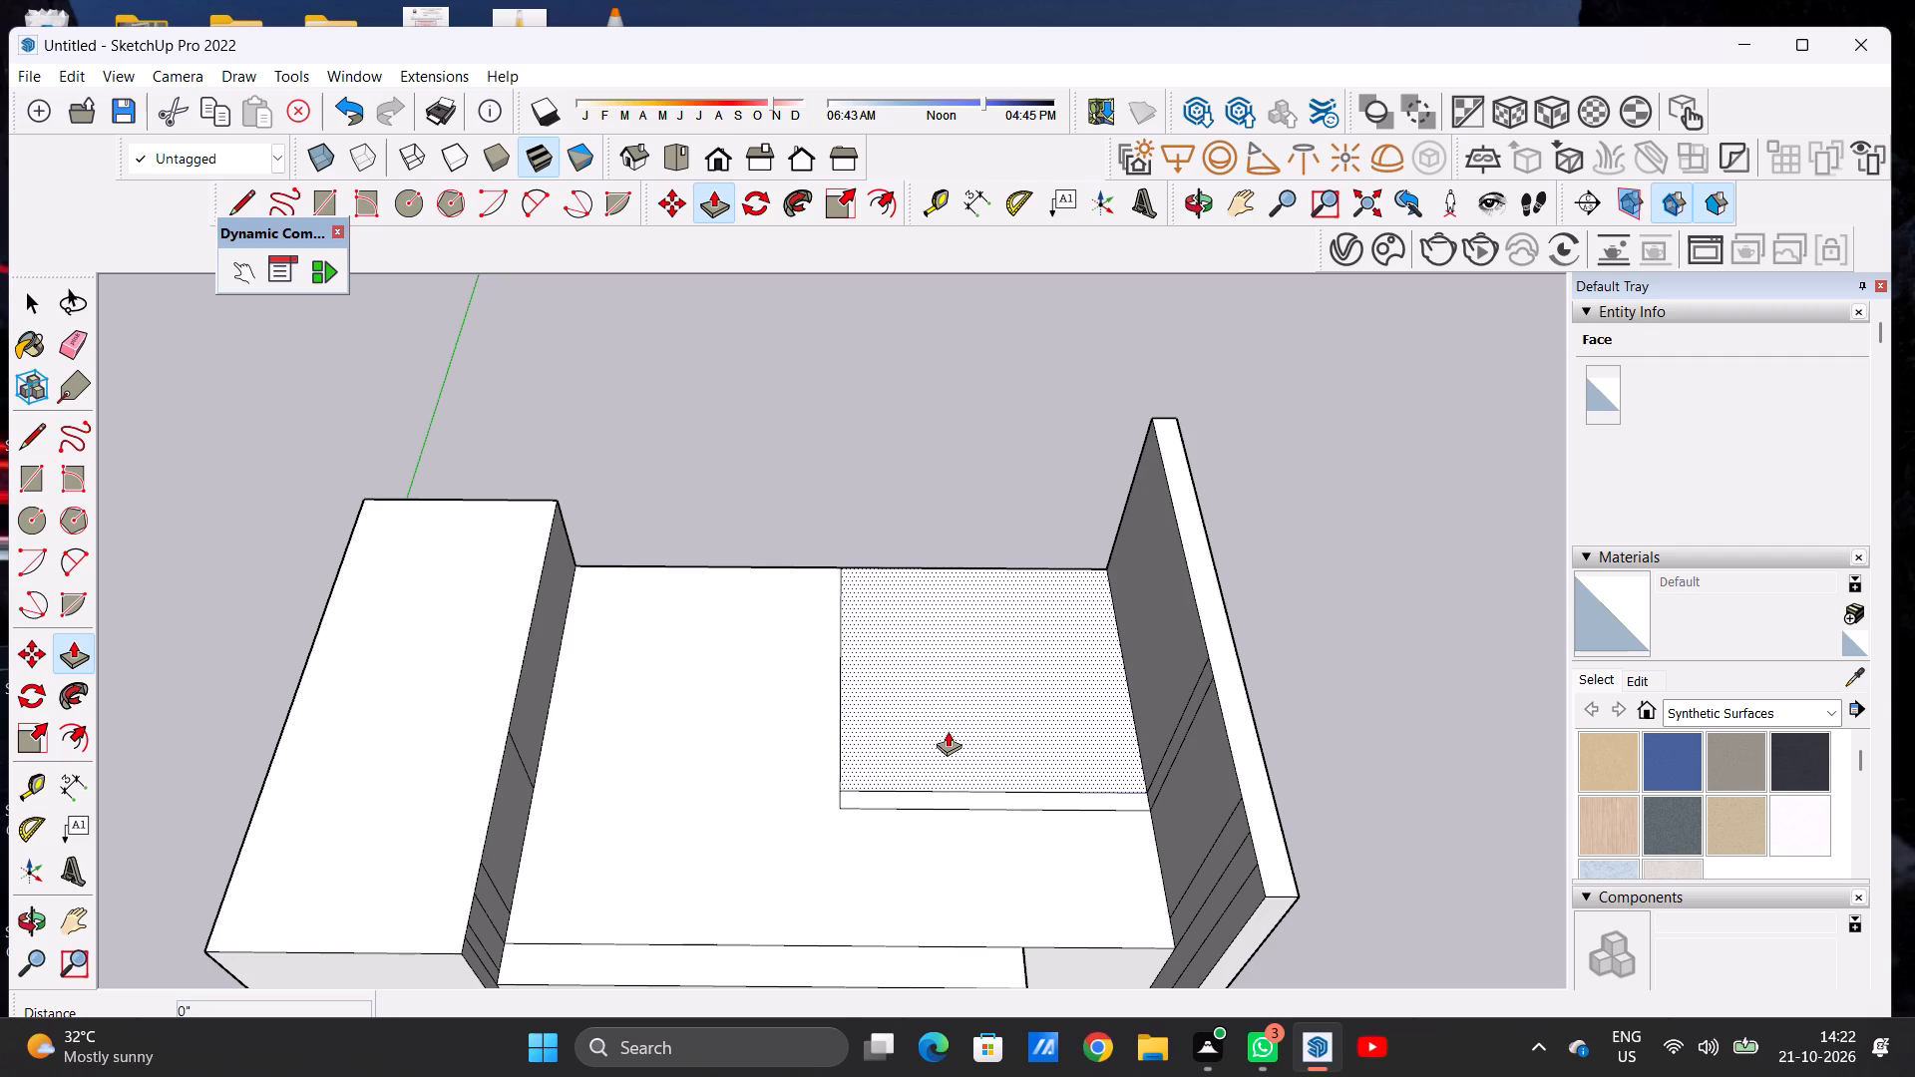
left_click(948, 731)
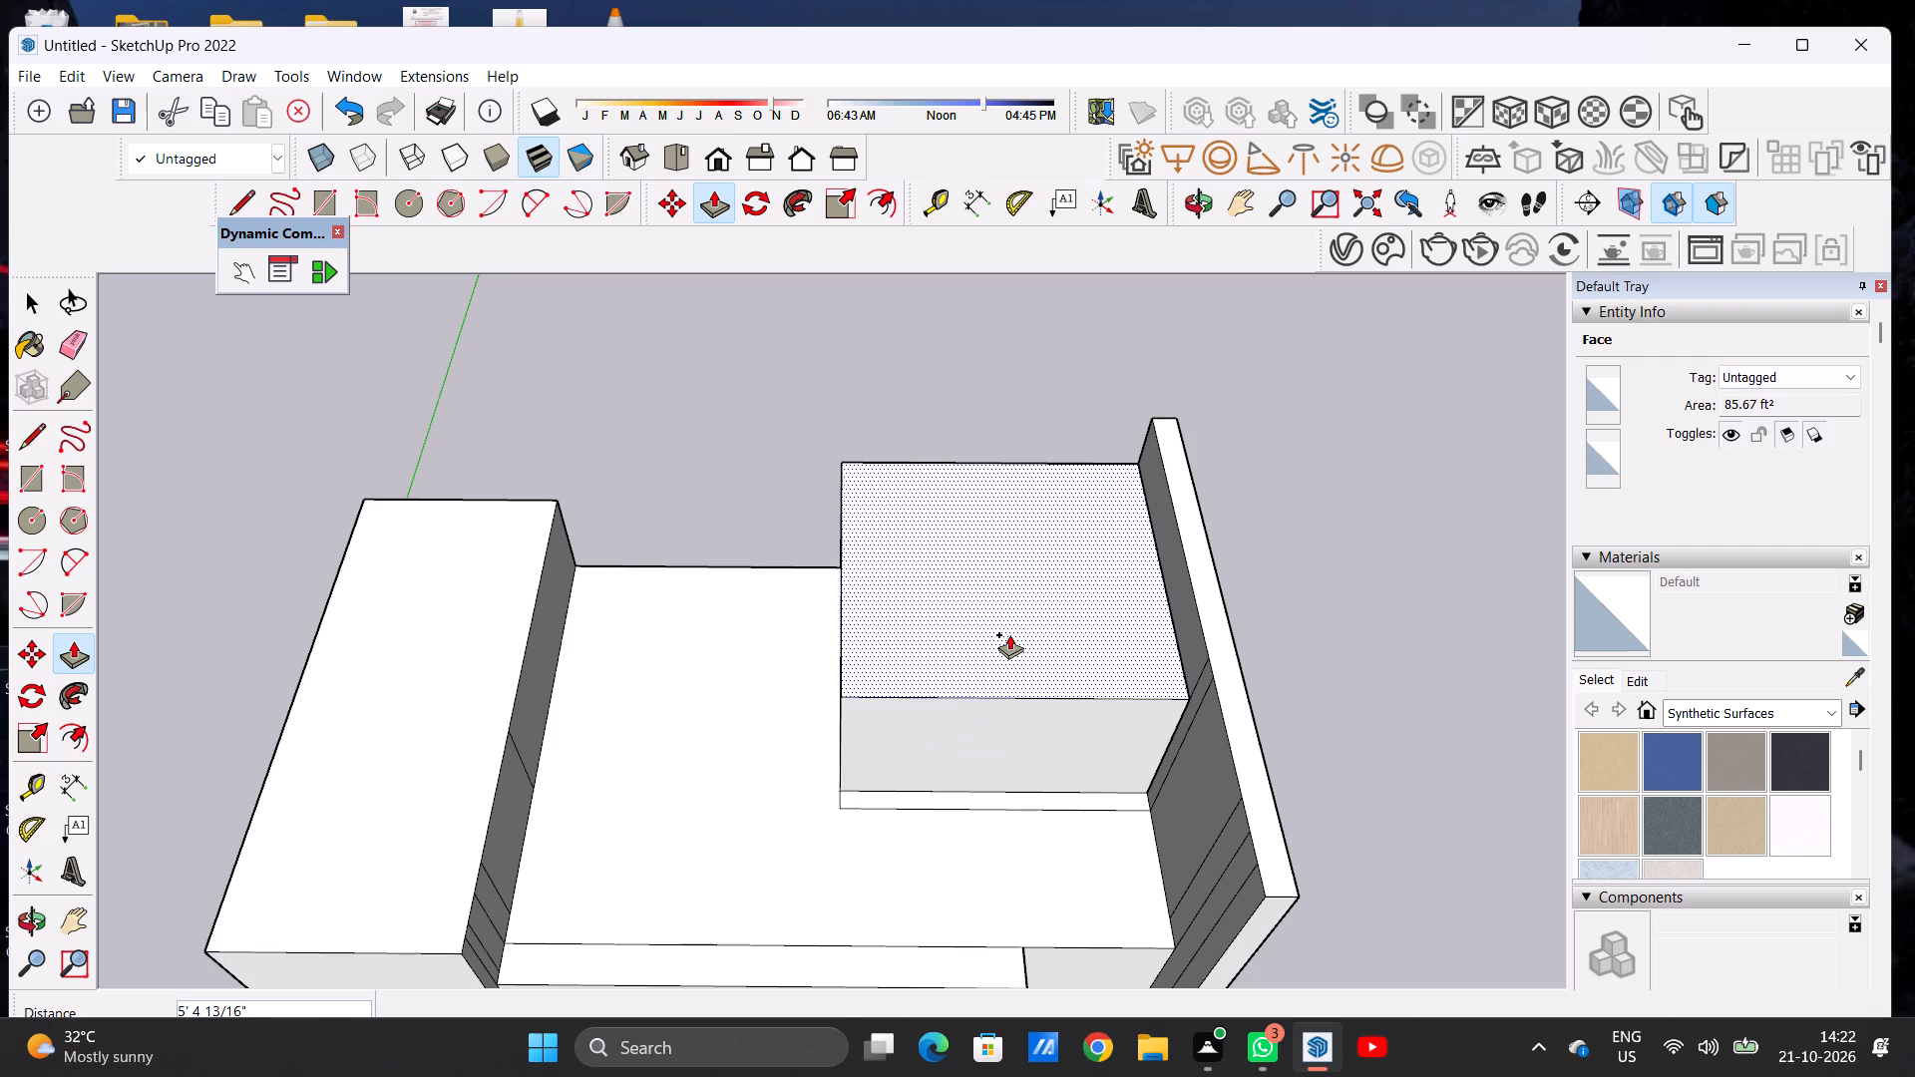
left_click(1215, 668)
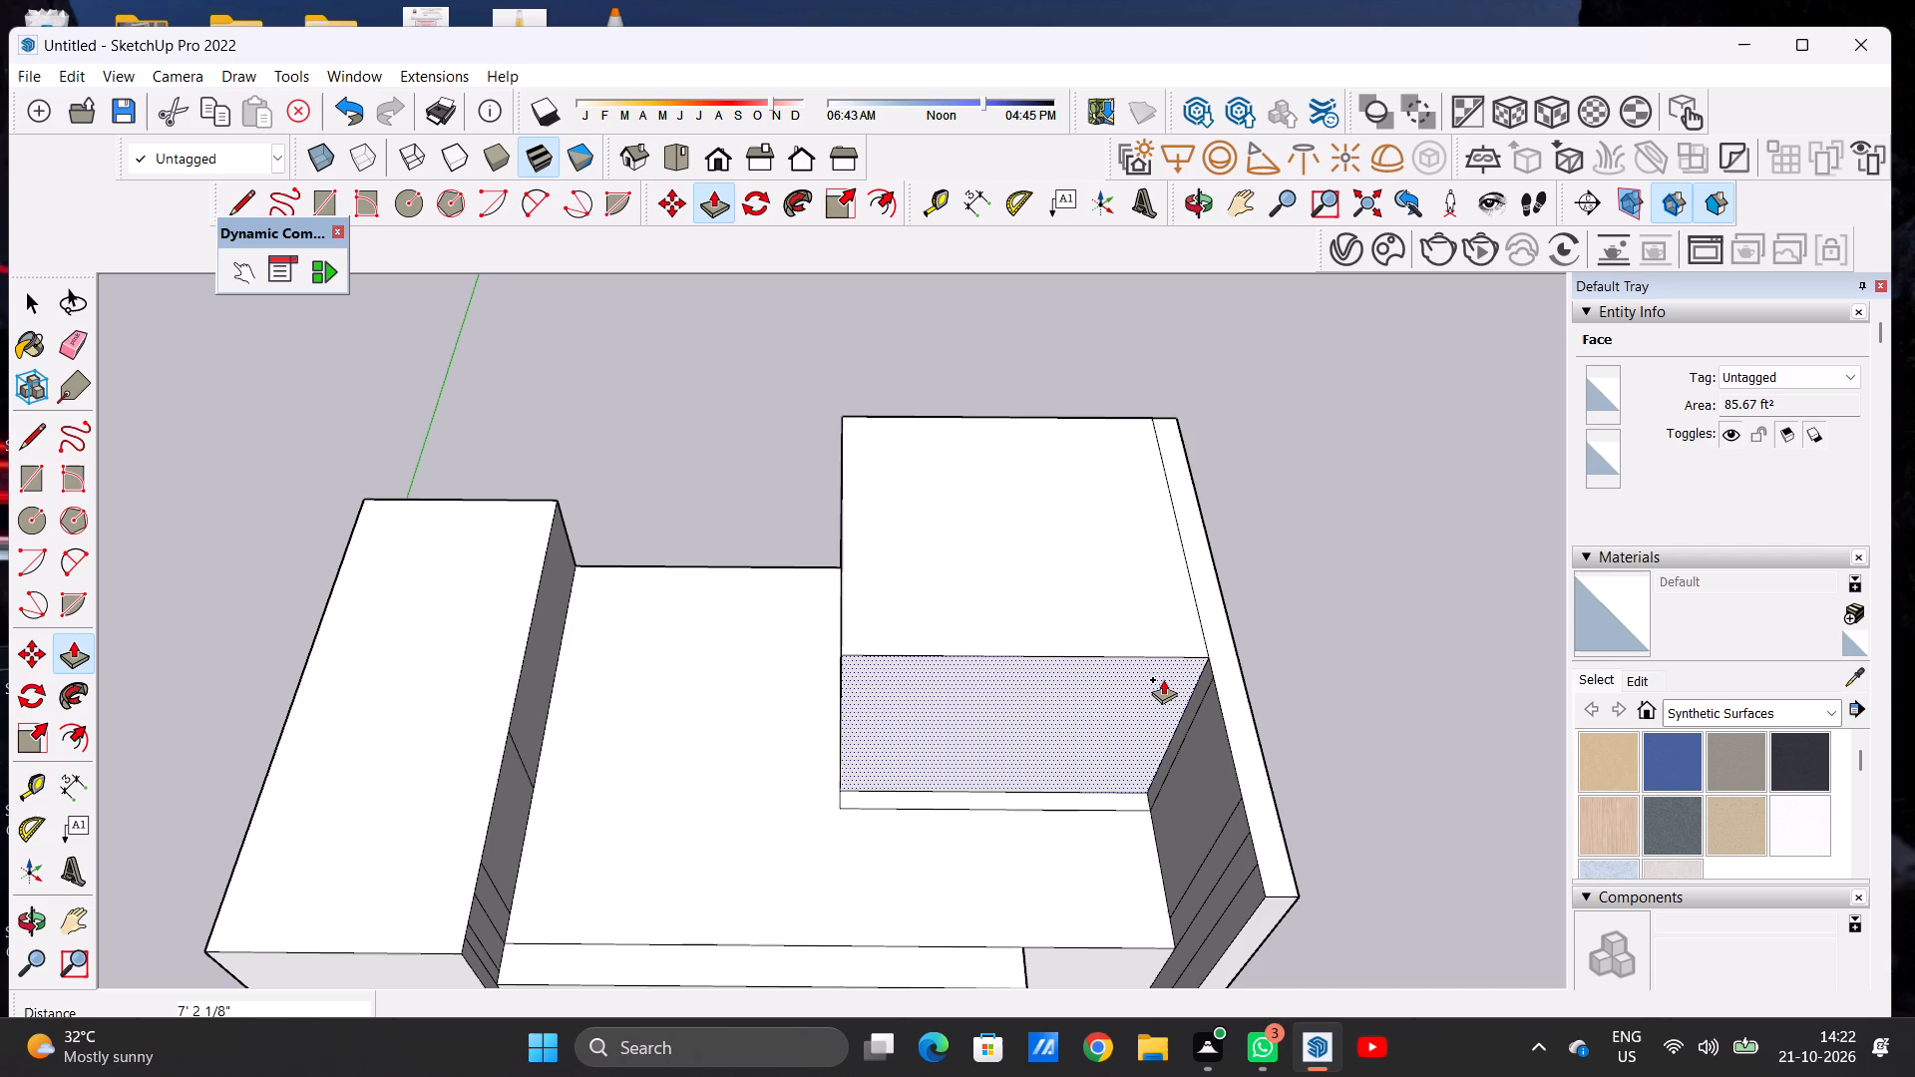
Push/Pull the rooftop block's front face forward about 7 3/8", flush with the narrow strip's front edge.
left_click(1163, 679)
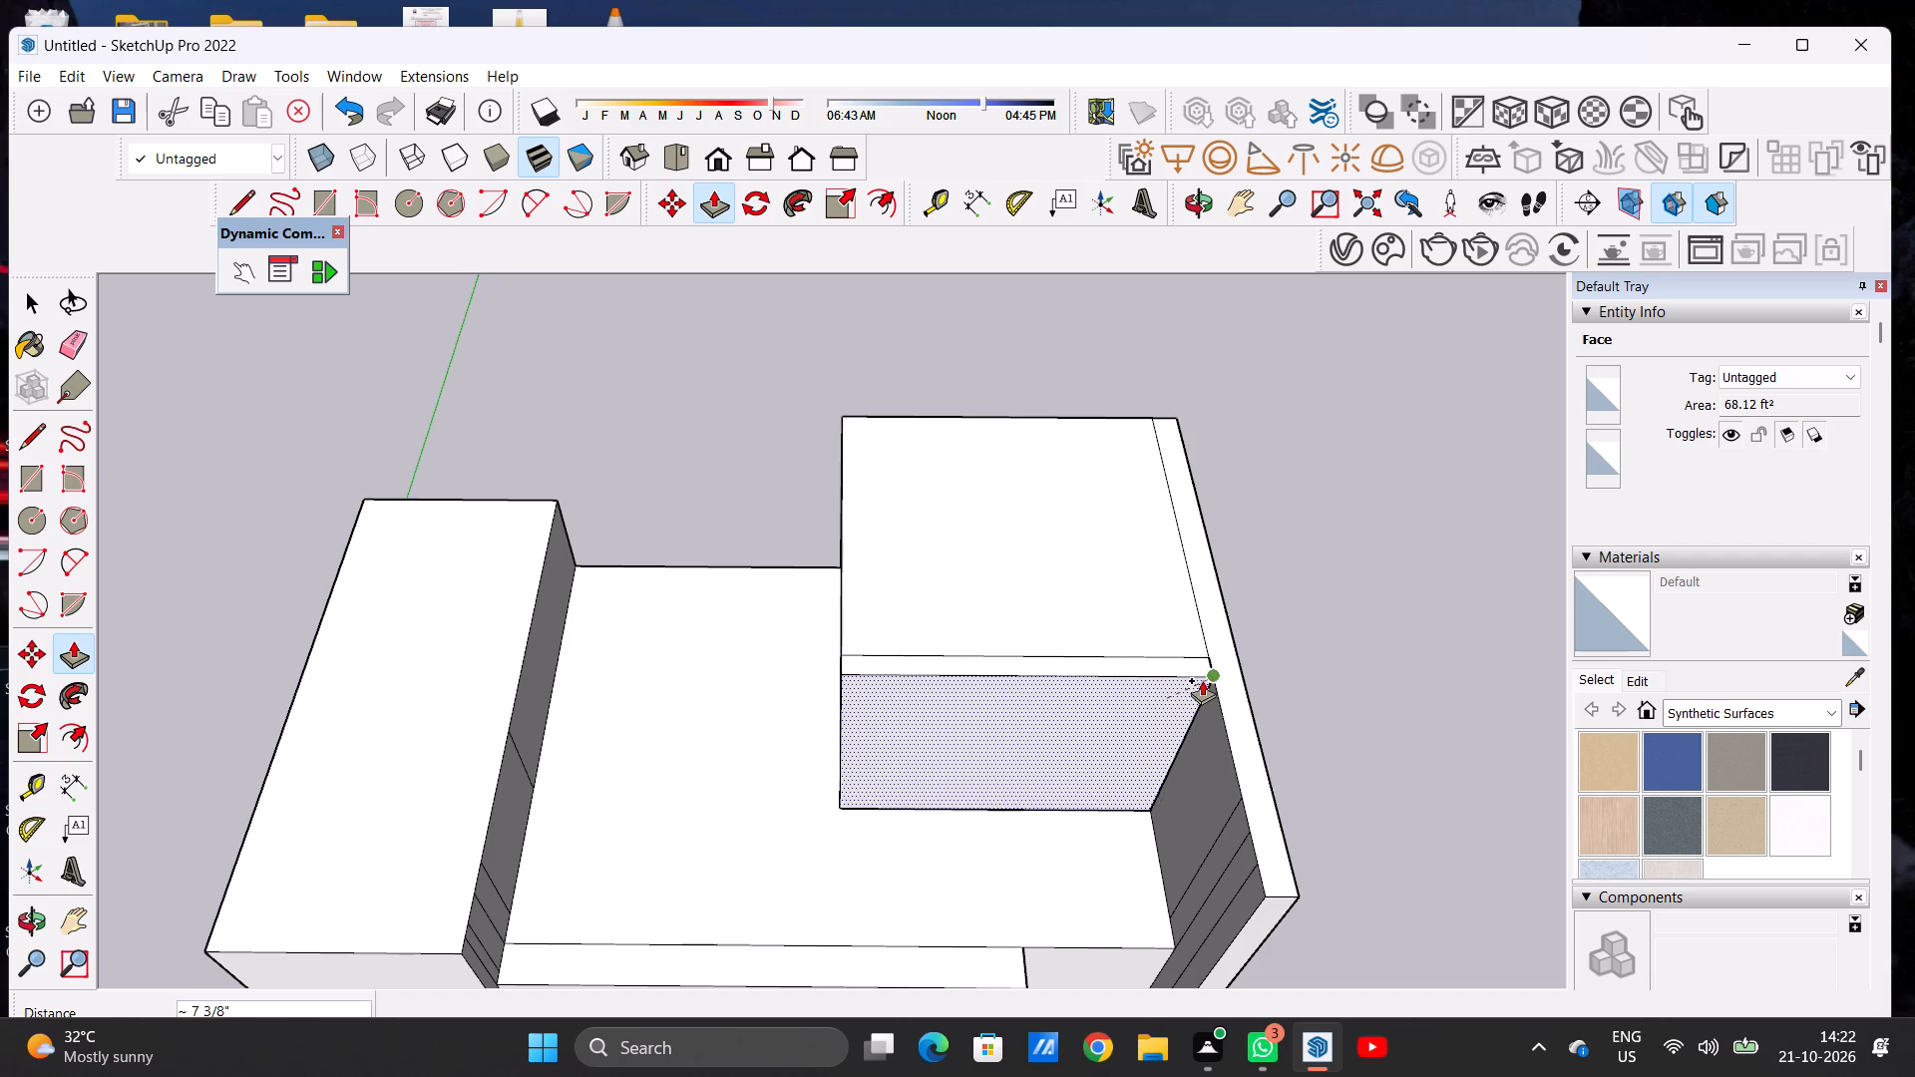
left_click(1202, 680)
key("space")
Examine the new rooftop block and the whole building from the front, the side and at different distances.
scroll(629, 768, "down", 3)
scroll(636, 762, "up", 3)
scroll(636, 760, "down", 7)
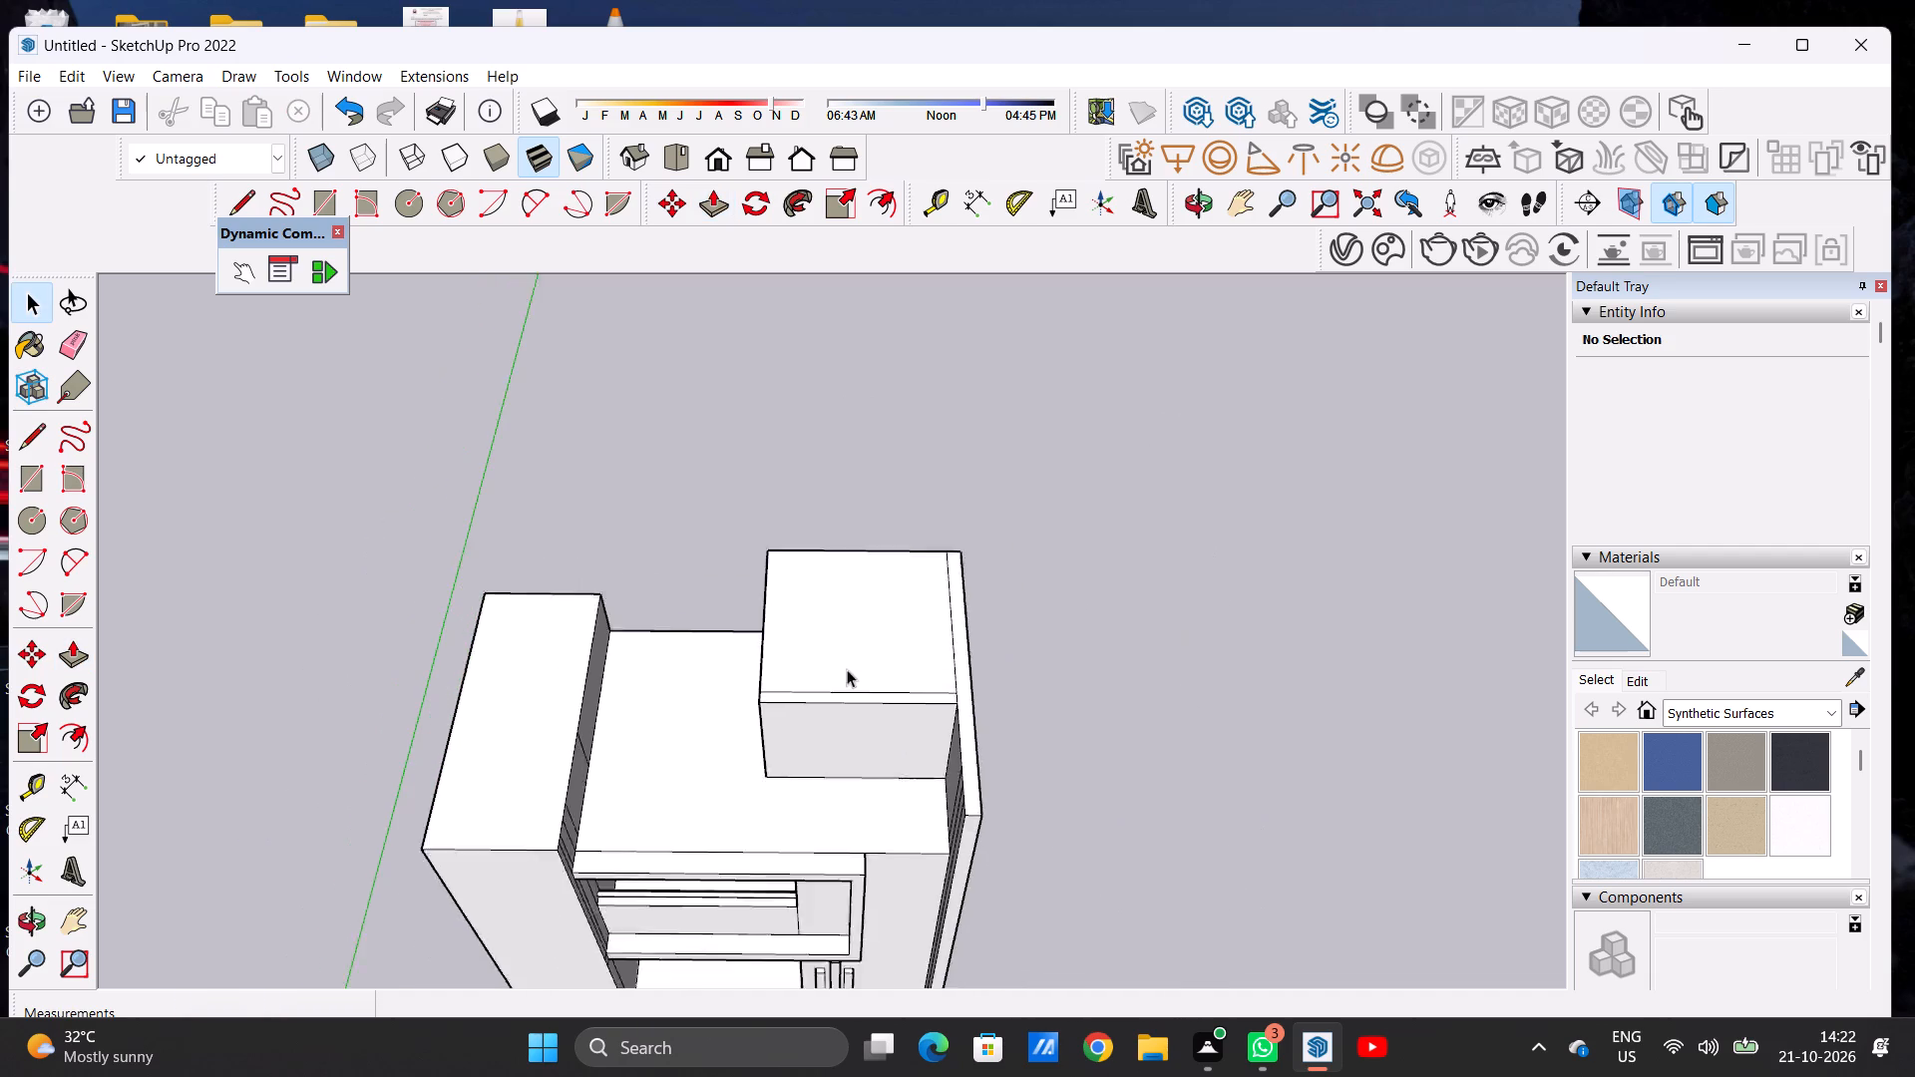
scroll(847, 669, "down", 2)
middle_click_drag(822, 774, 809, 566)
scroll(813, 578, "up", 6)
middle_click_drag(814, 662, 816, 529)
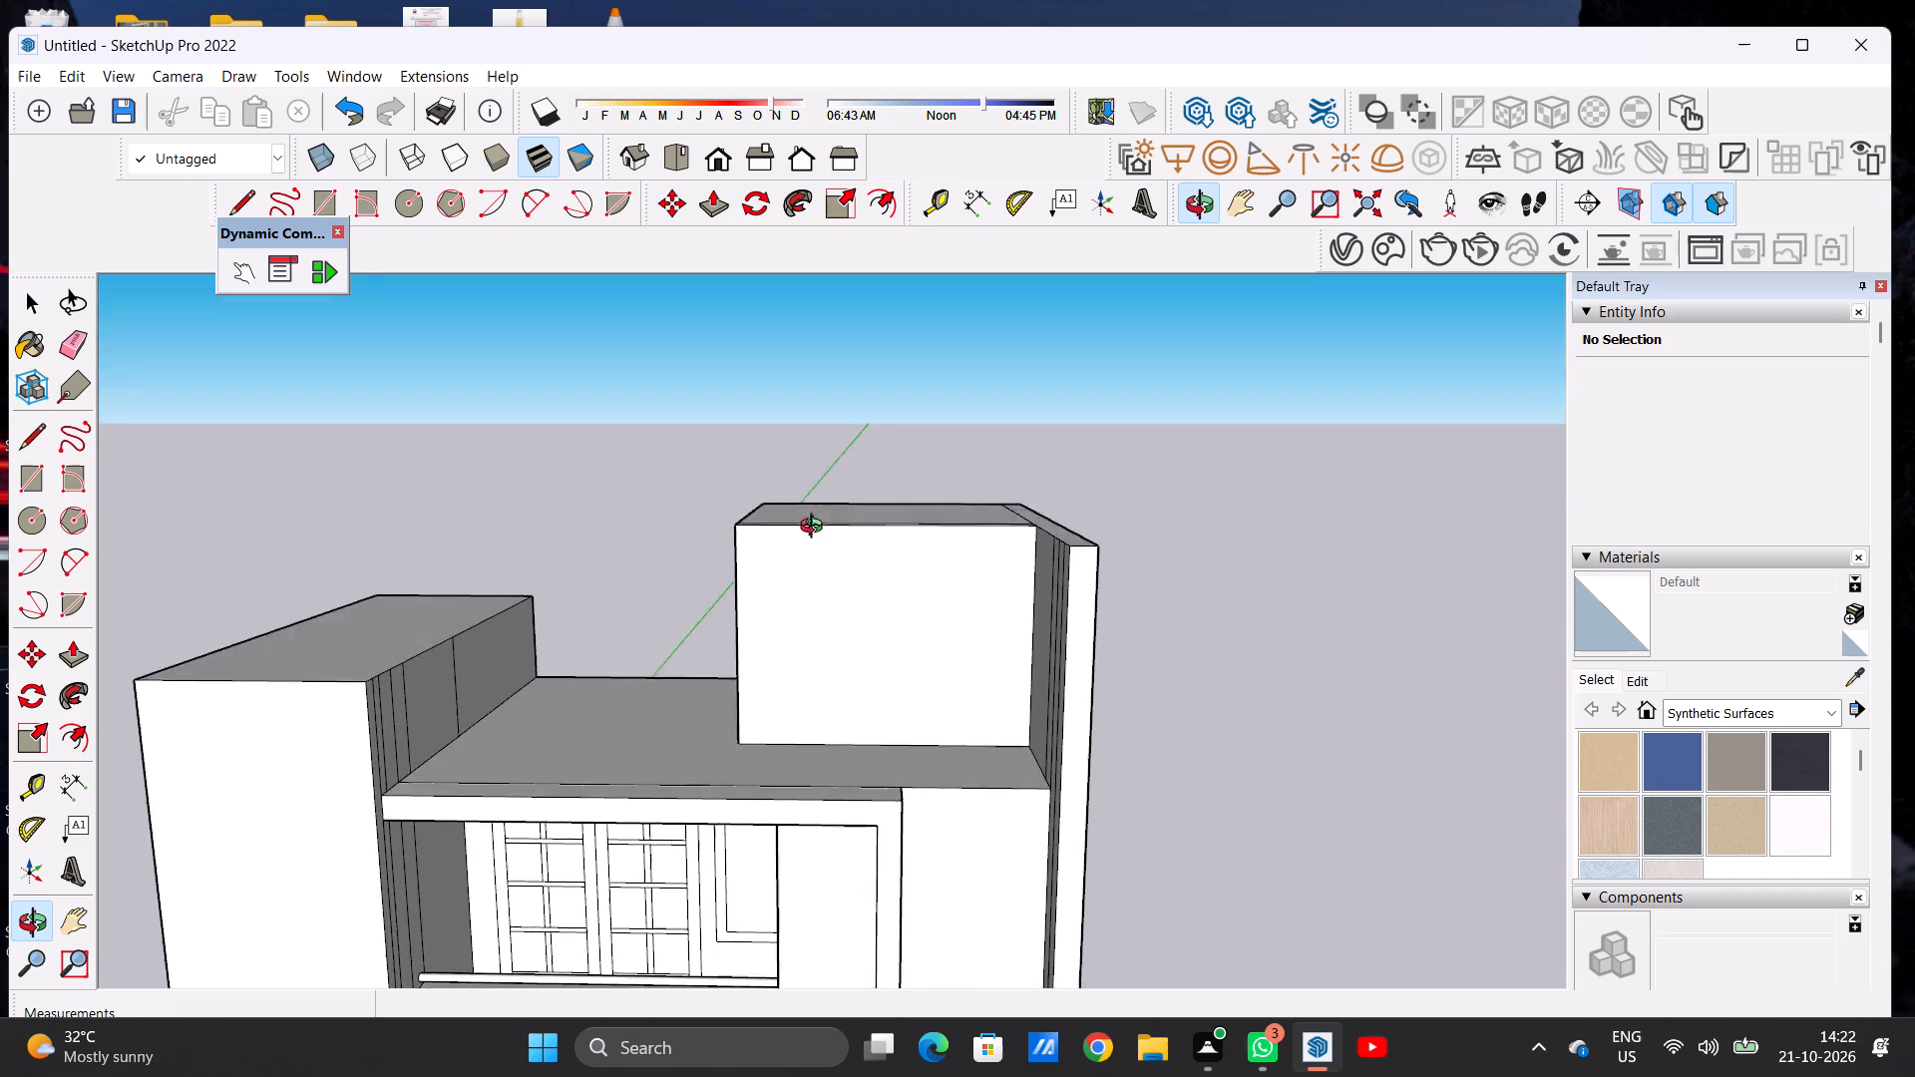
middle_click_drag(816, 529, 814, 502)
scroll(826, 673, "up", 5)
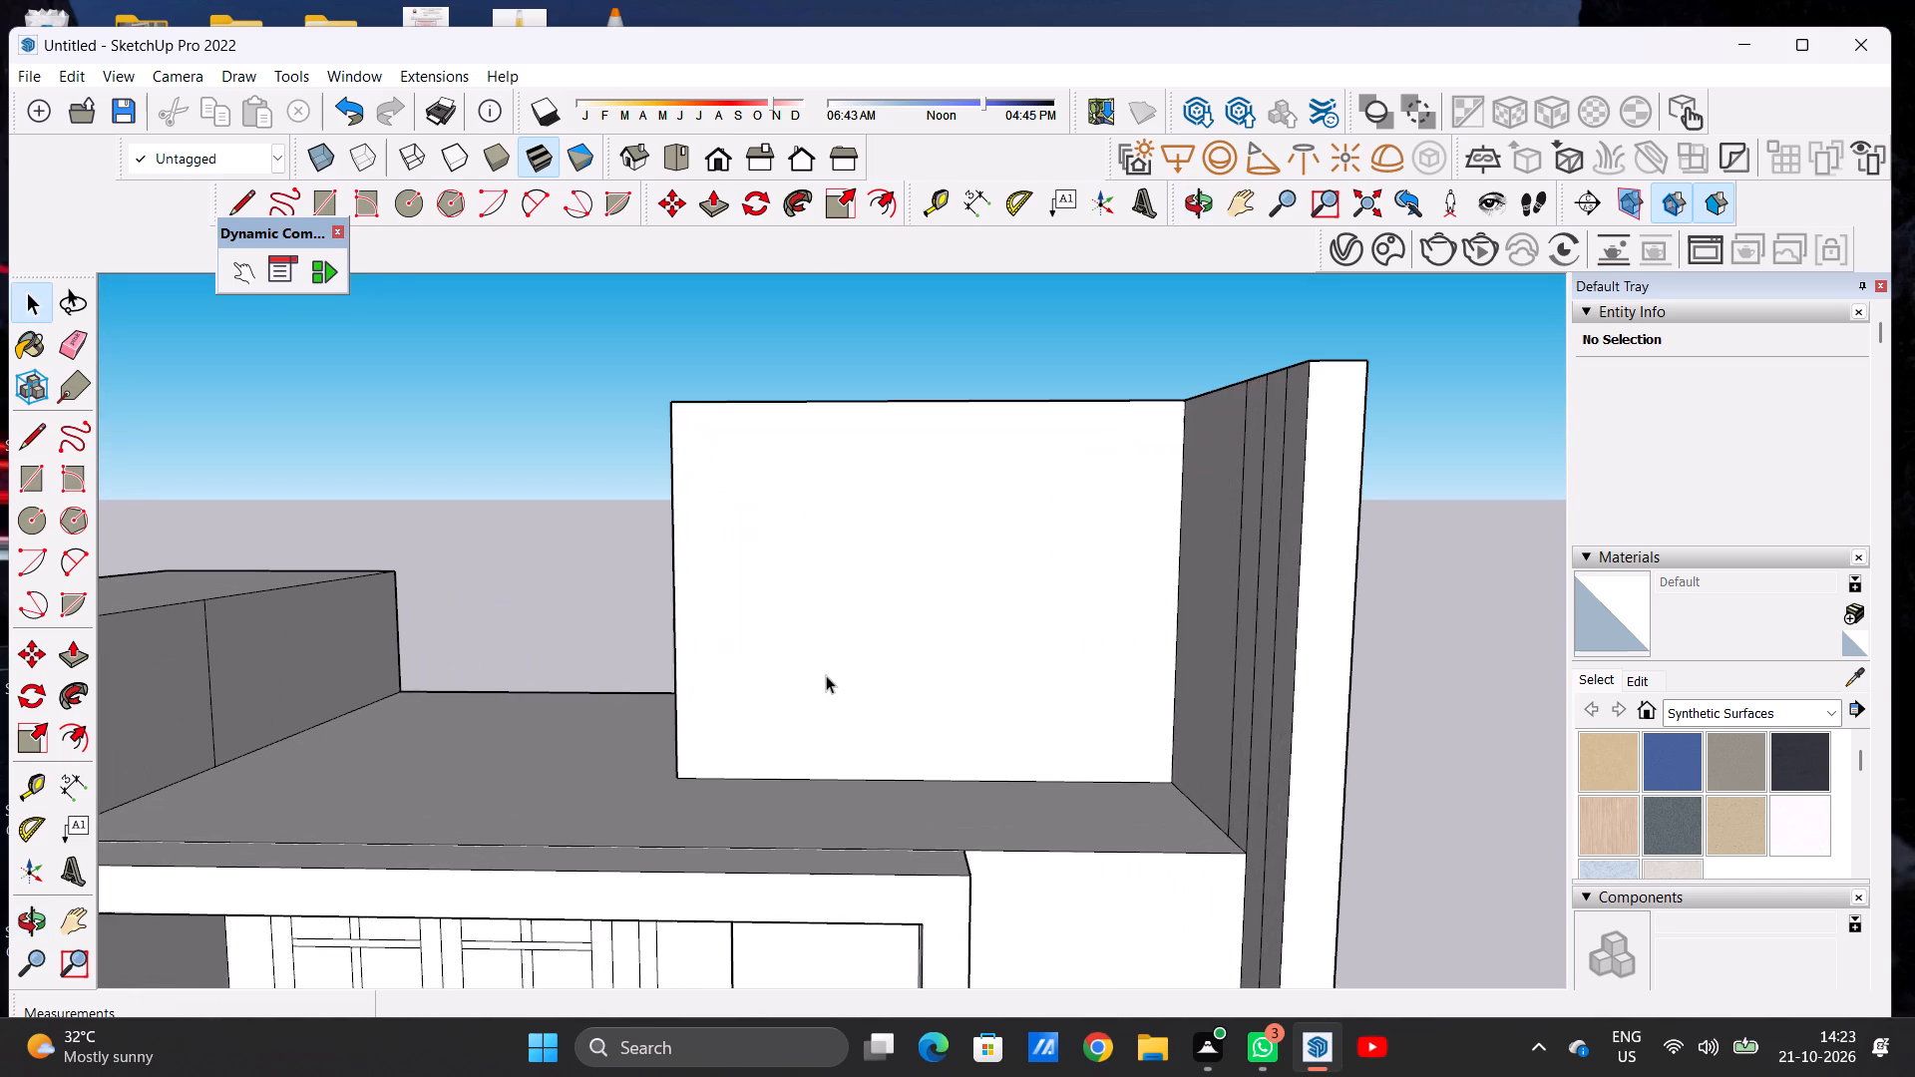
scroll(820, 684, "down", 1)
scroll(815, 690, "up", 1)
scroll(815, 690, "down", 6)
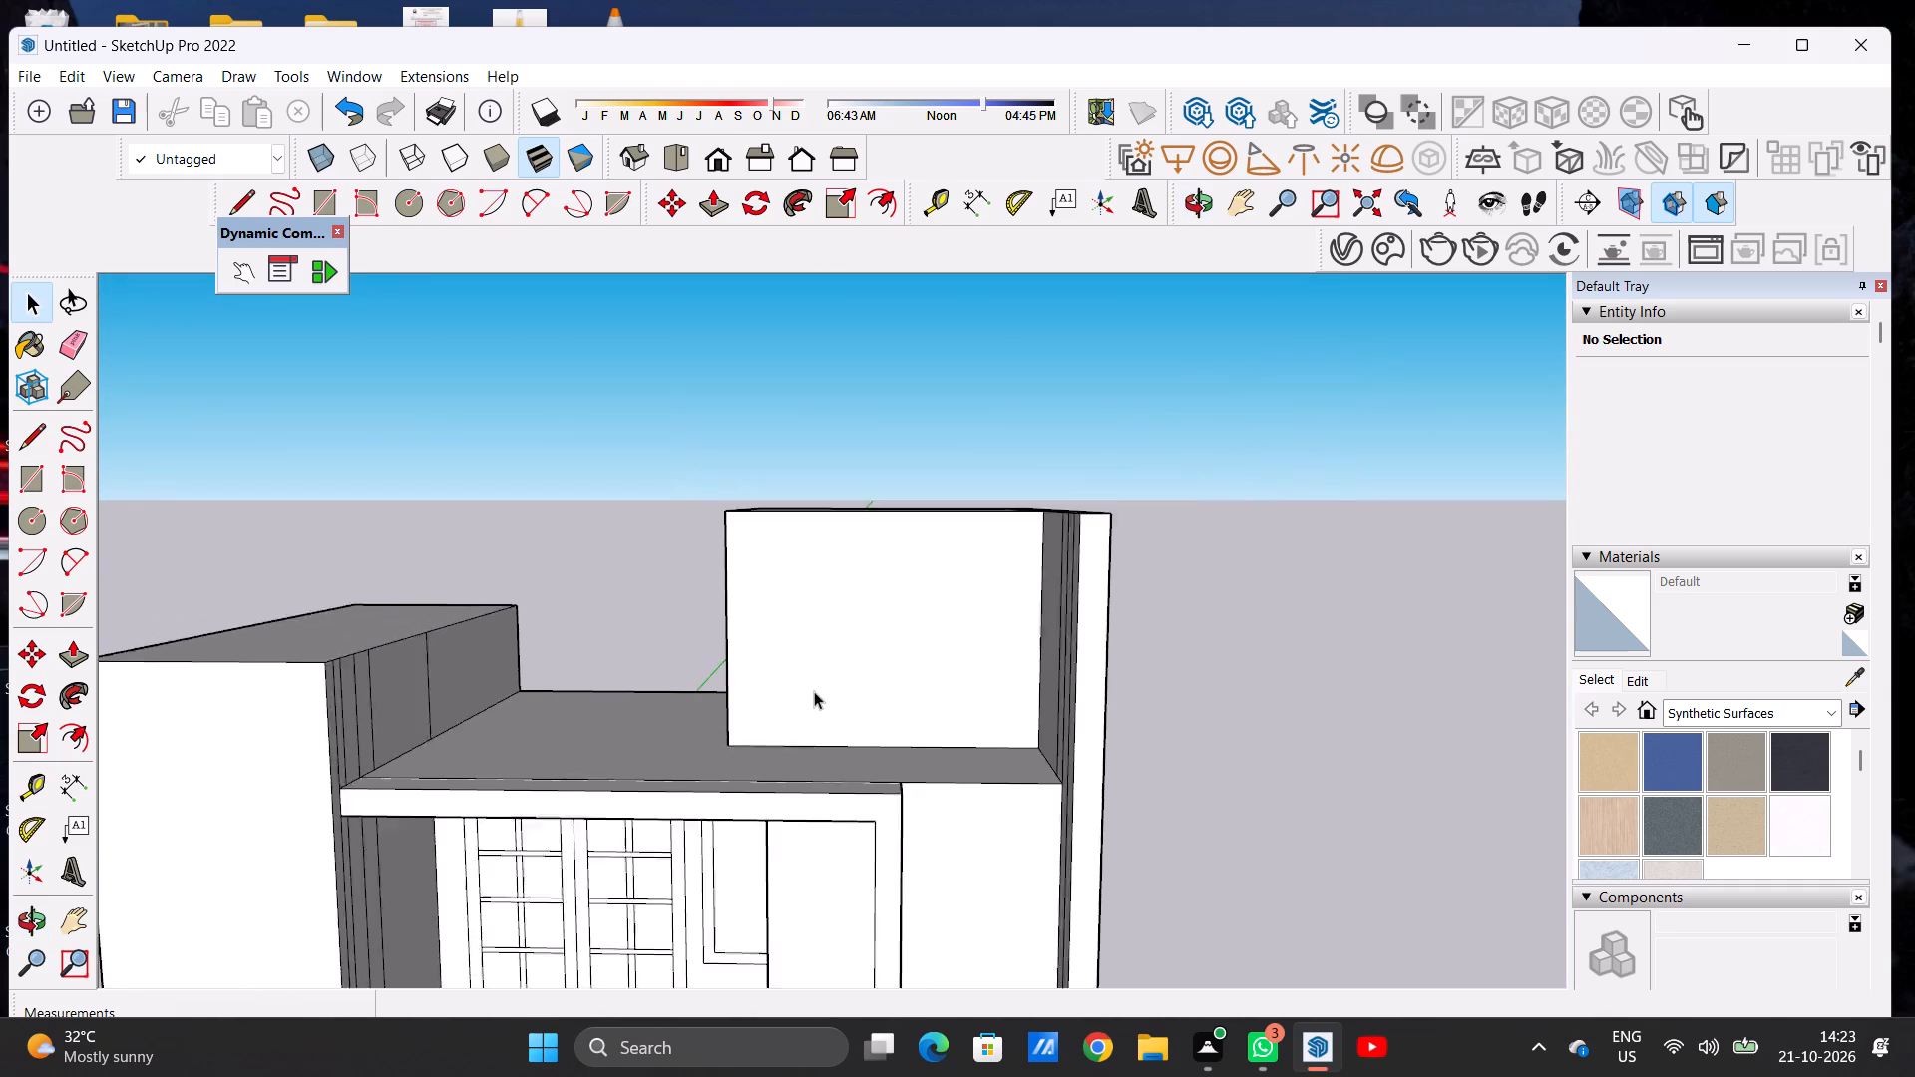
scroll(814, 691, "down", 3)
scroll(872, 655, "up", 2)
middle_click_drag(875, 659, 875, 650)
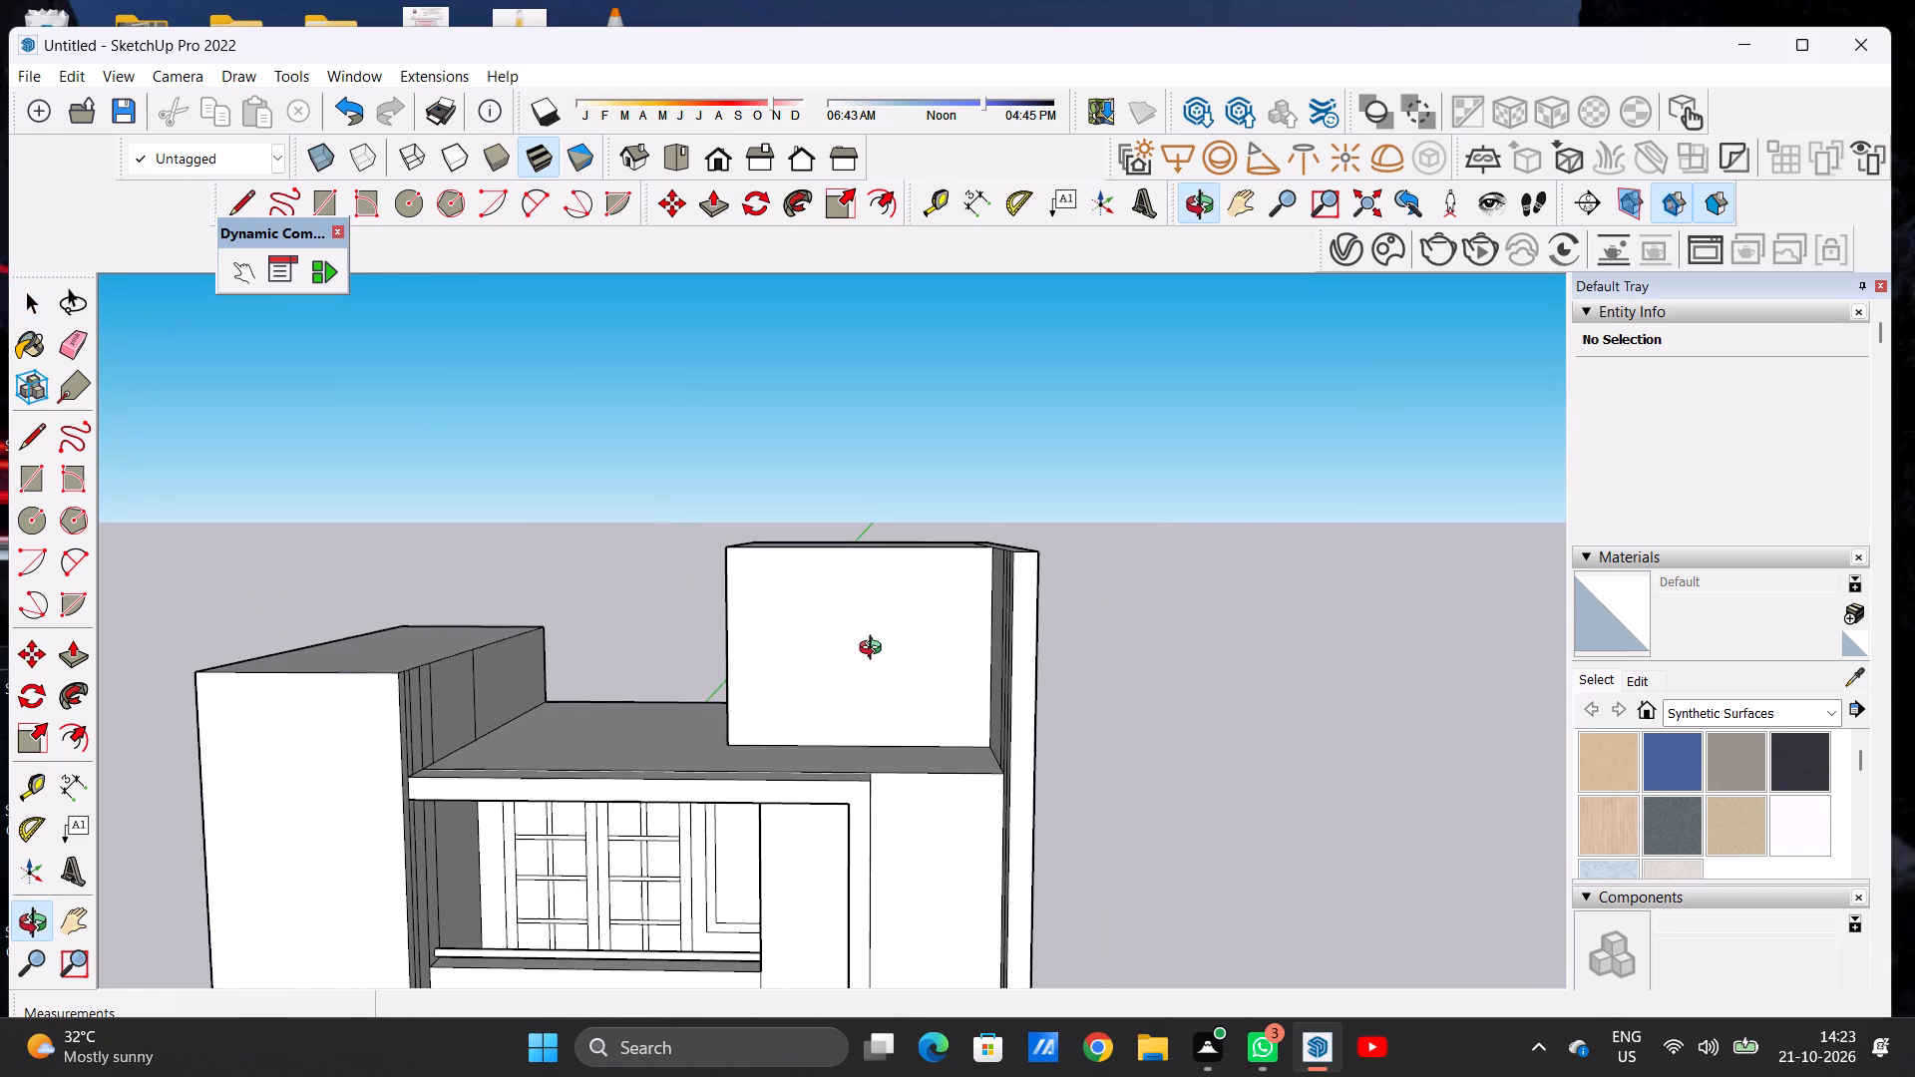
middle_click_drag(875, 650, 875, 636)
scroll(875, 668, "up", 4)
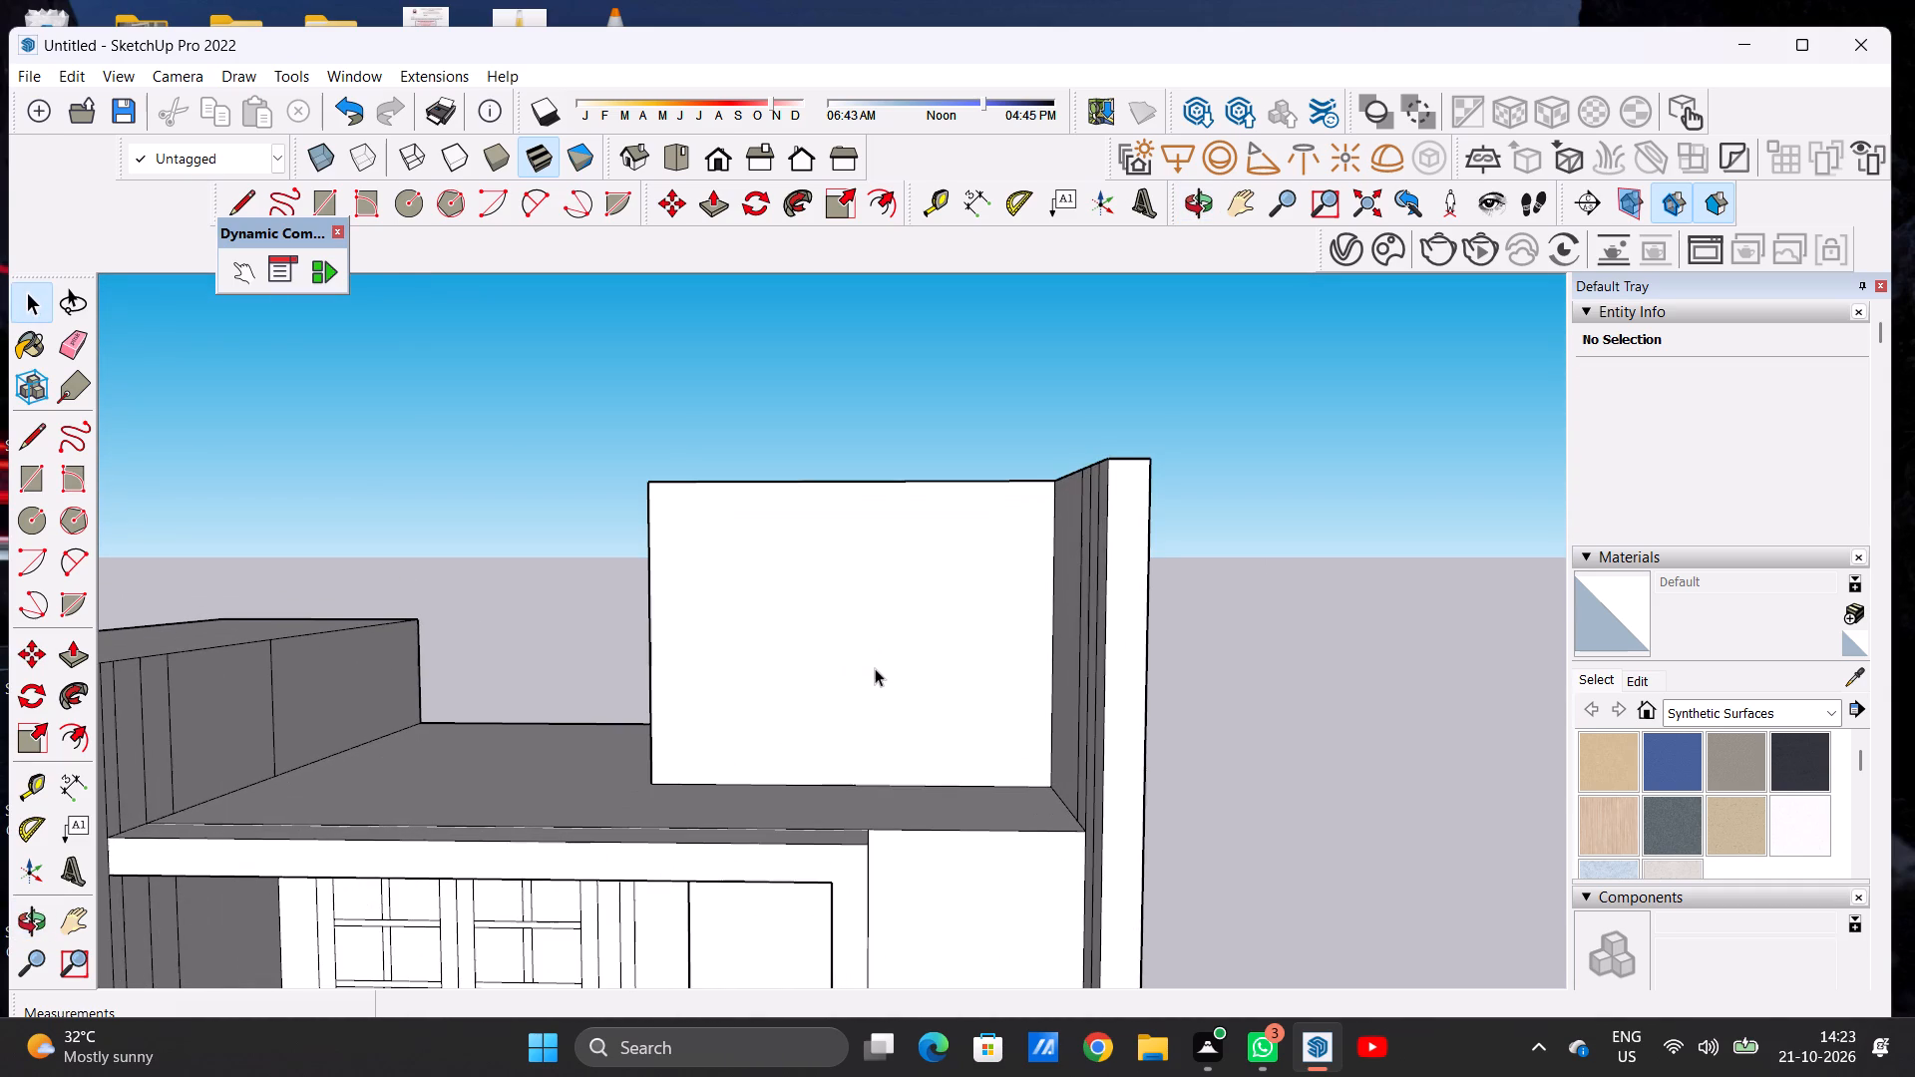
scroll(684, 788, "down", 4)
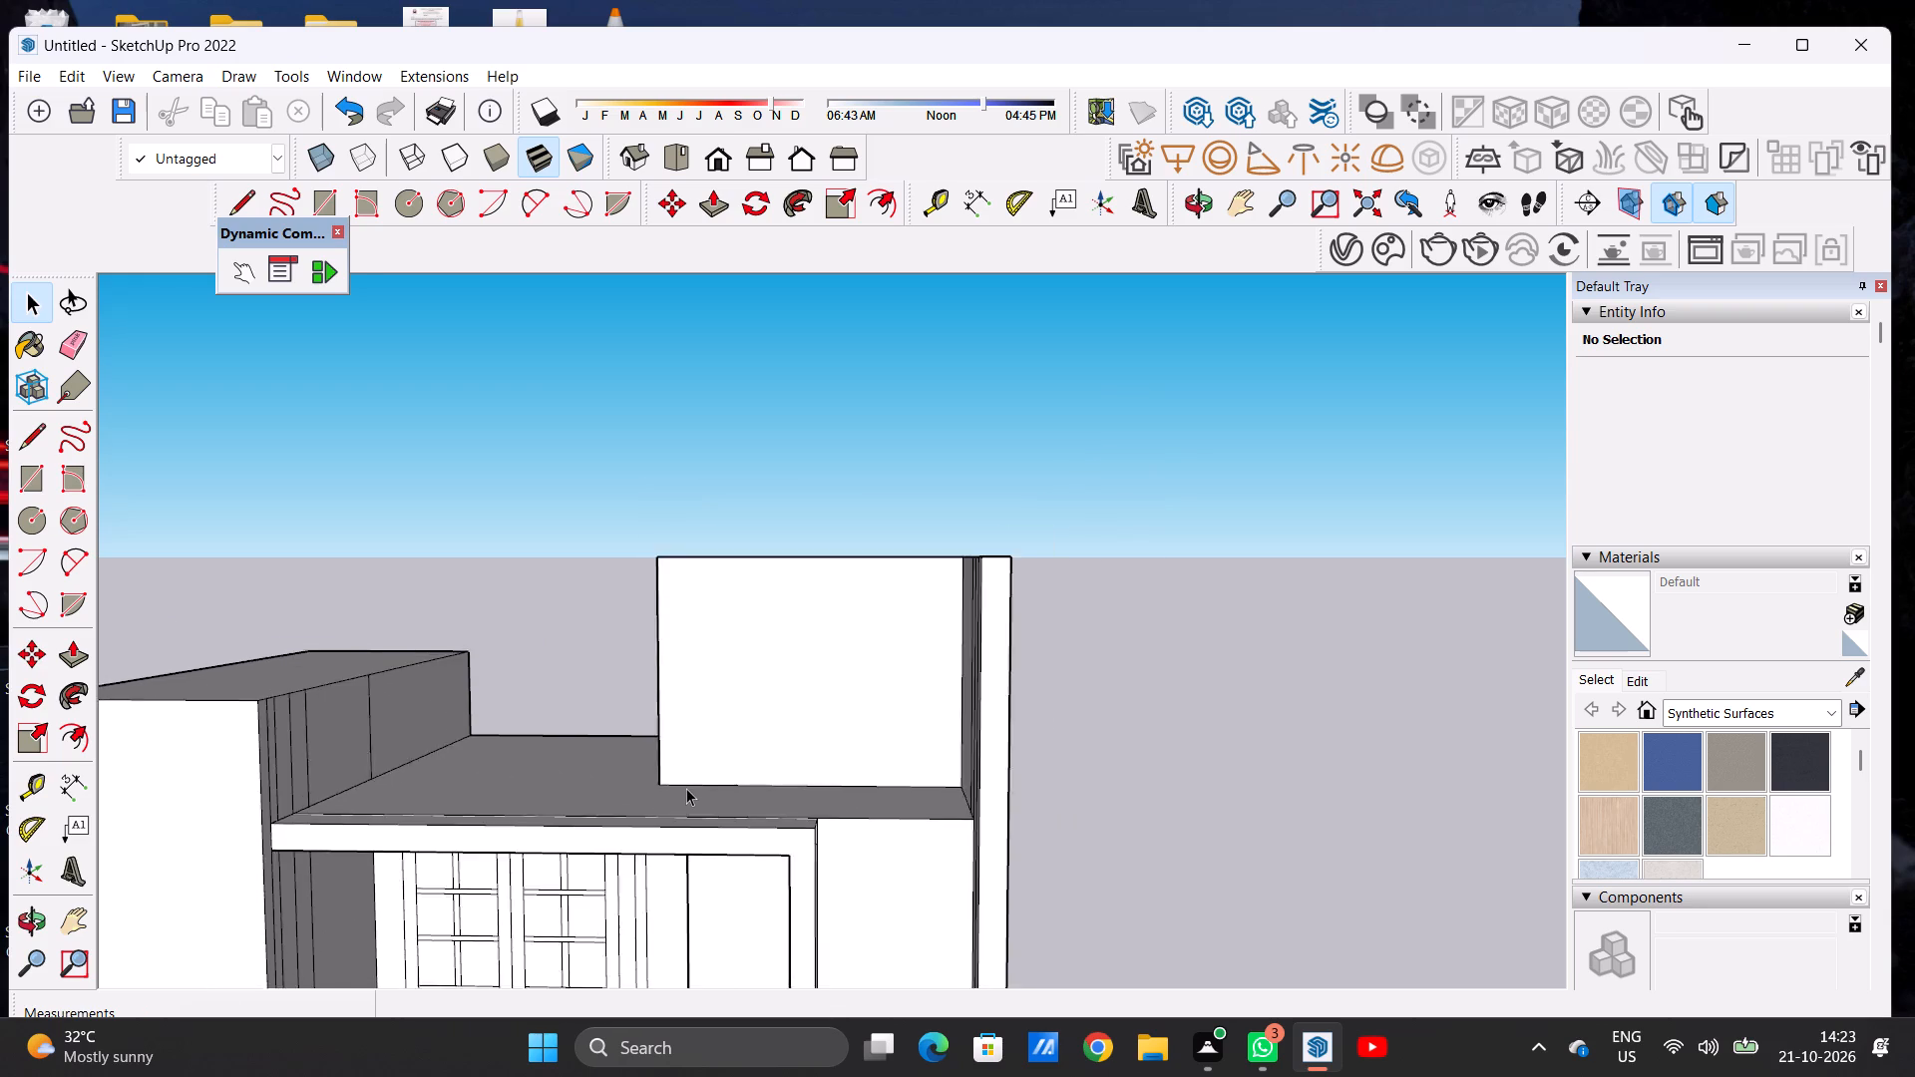
scroll(686, 788, "down", 8)
middle_click_drag(777, 807, 429, 818)
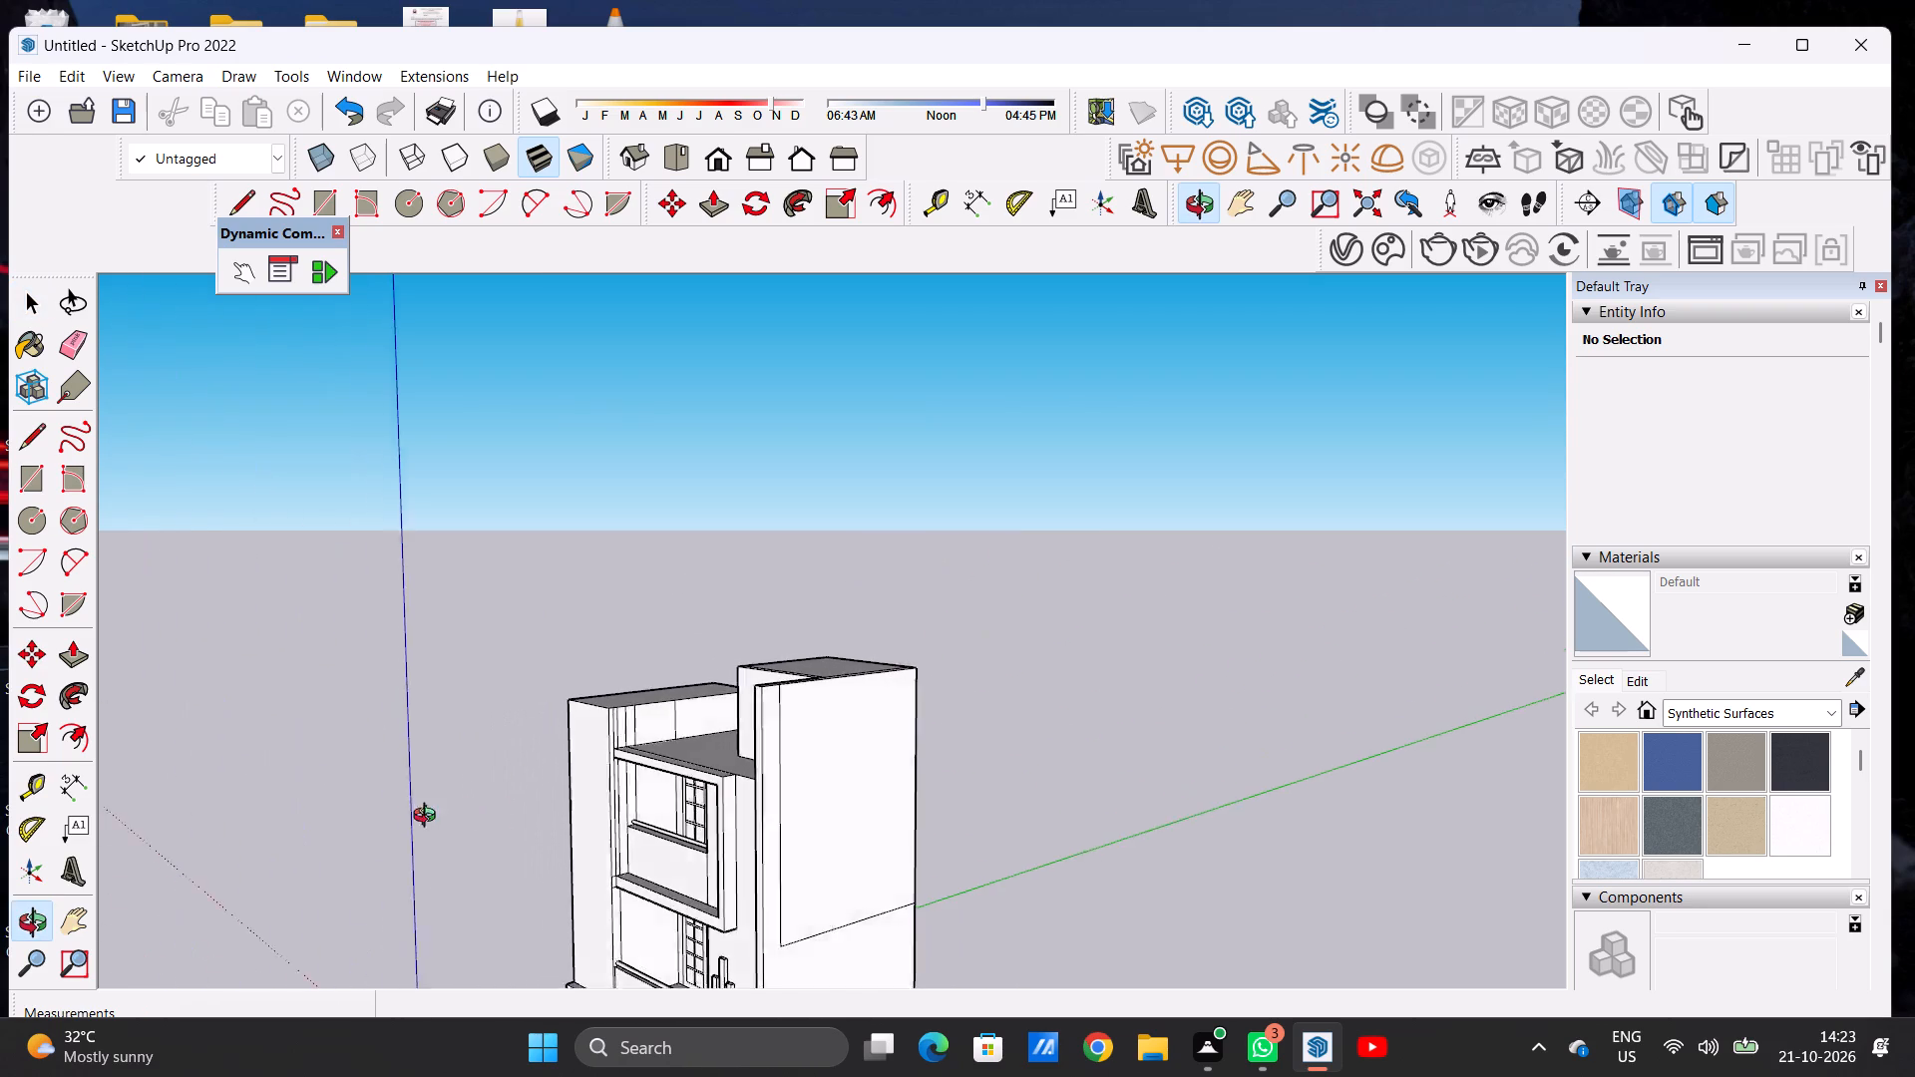
middle_click_drag(429, 818, 802, 904)
scroll(750, 819, "up", 3)
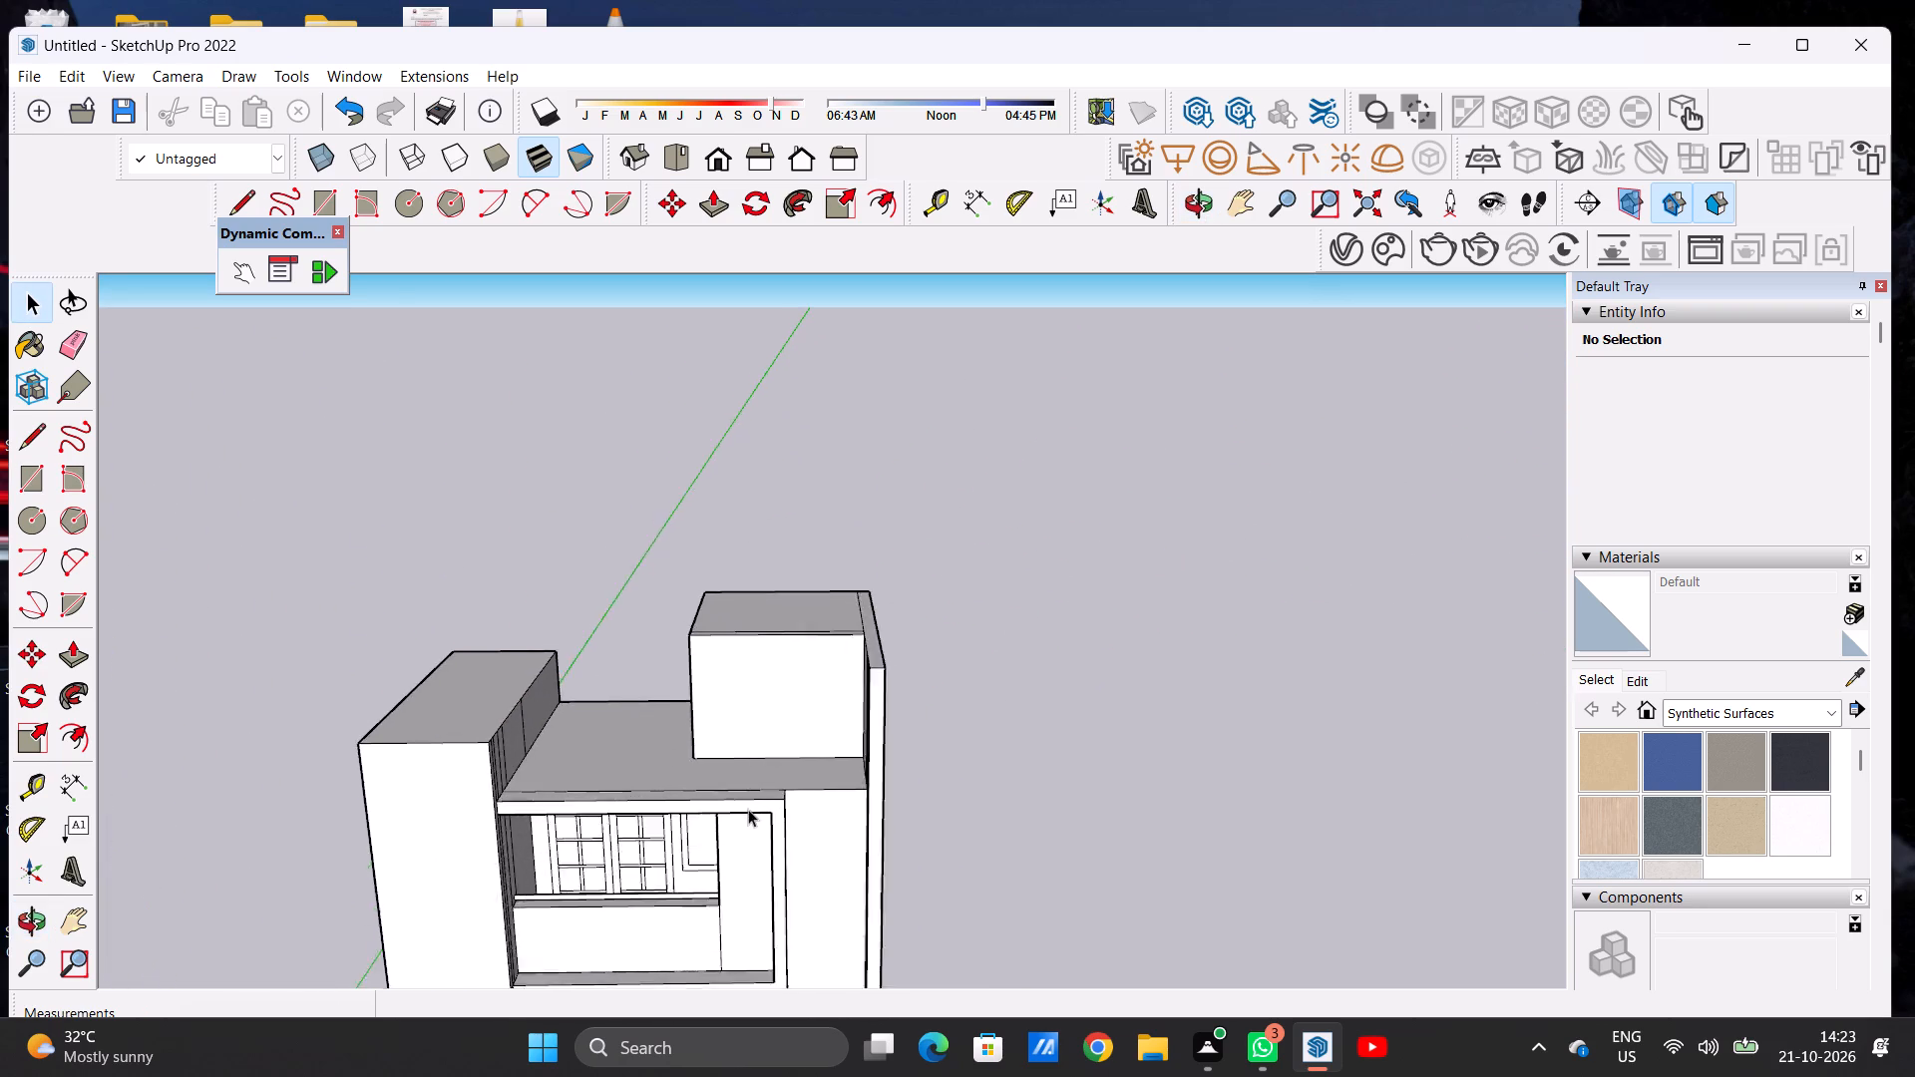
scroll(748, 809, "up", 3)
middle_click_drag(653, 833, 636, 763)
scroll(915, 844, "down", 2)
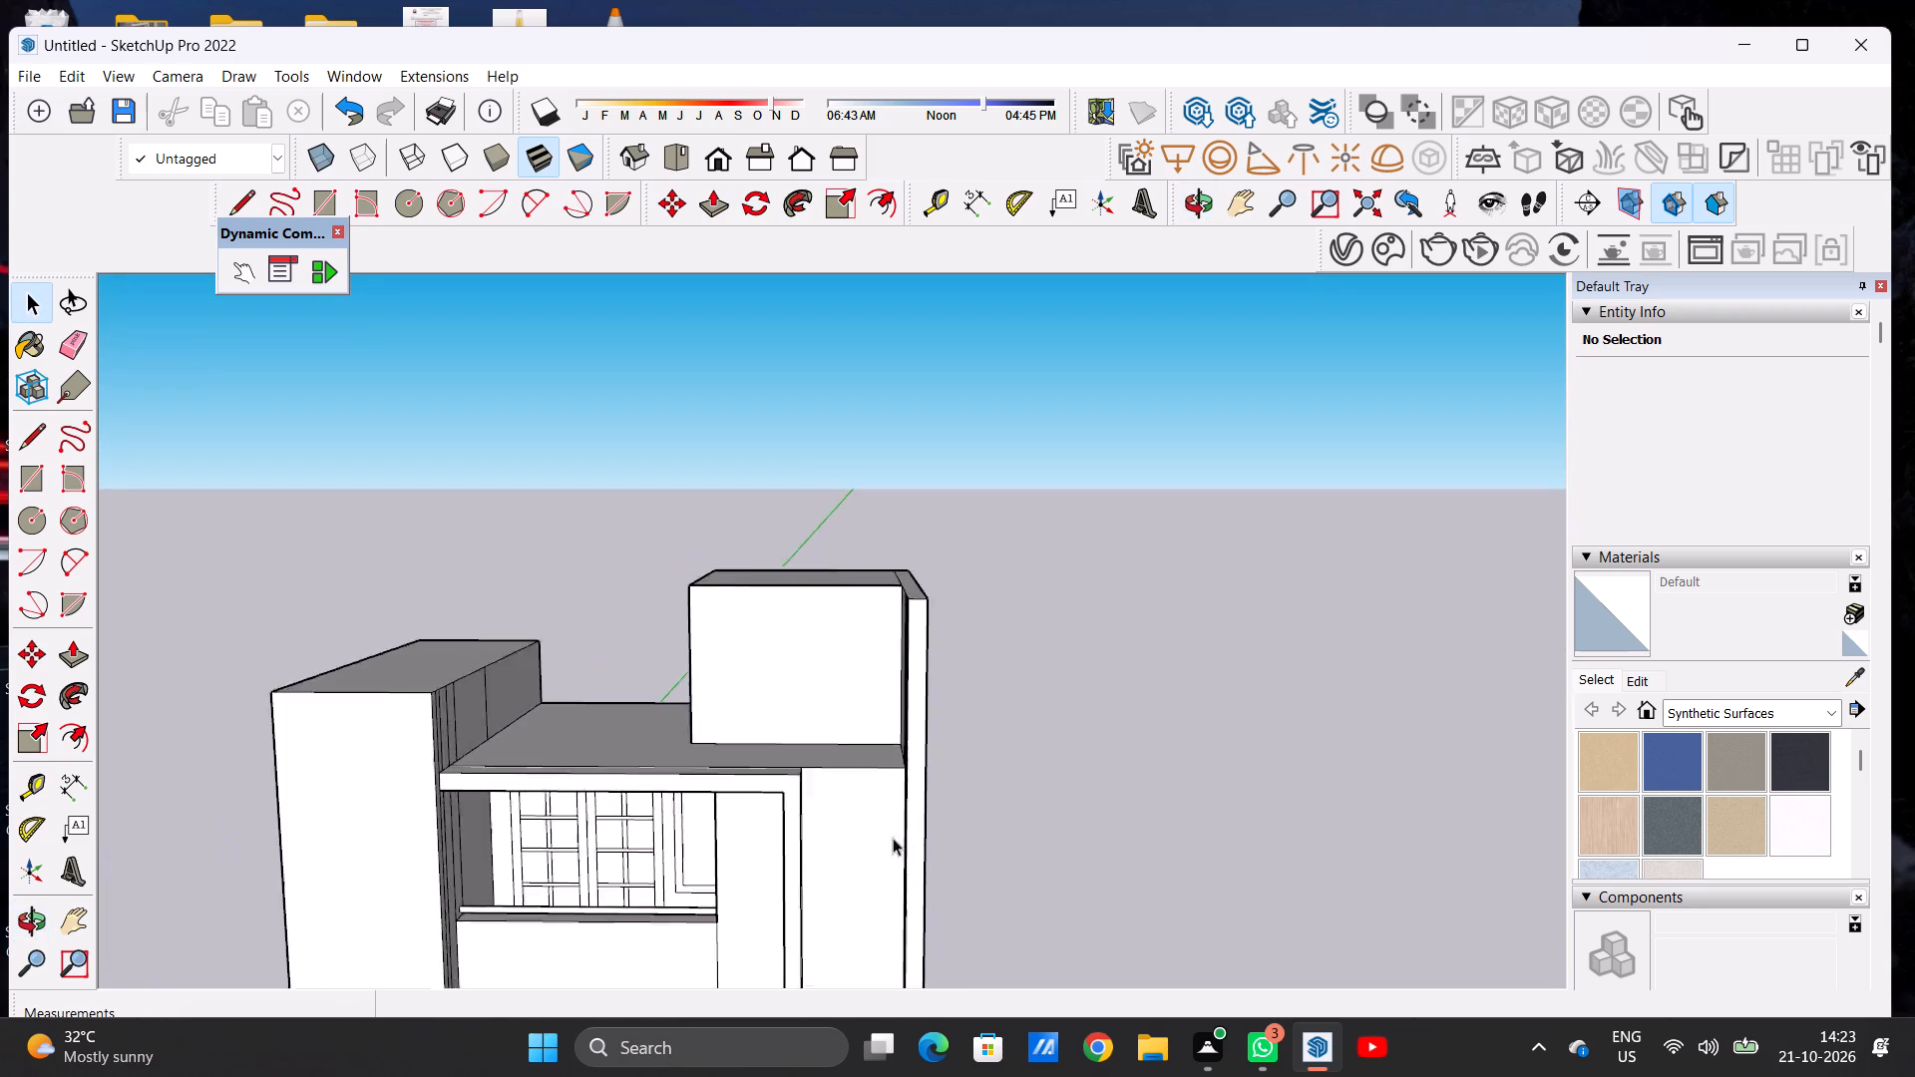
scroll(893, 838, "down", 3)
scroll(774, 837, "down", 6)
scroll(773, 839, "up", 1)
scroll(773, 839, "down", 5)
middle_click_drag(771, 856, 781, 832)
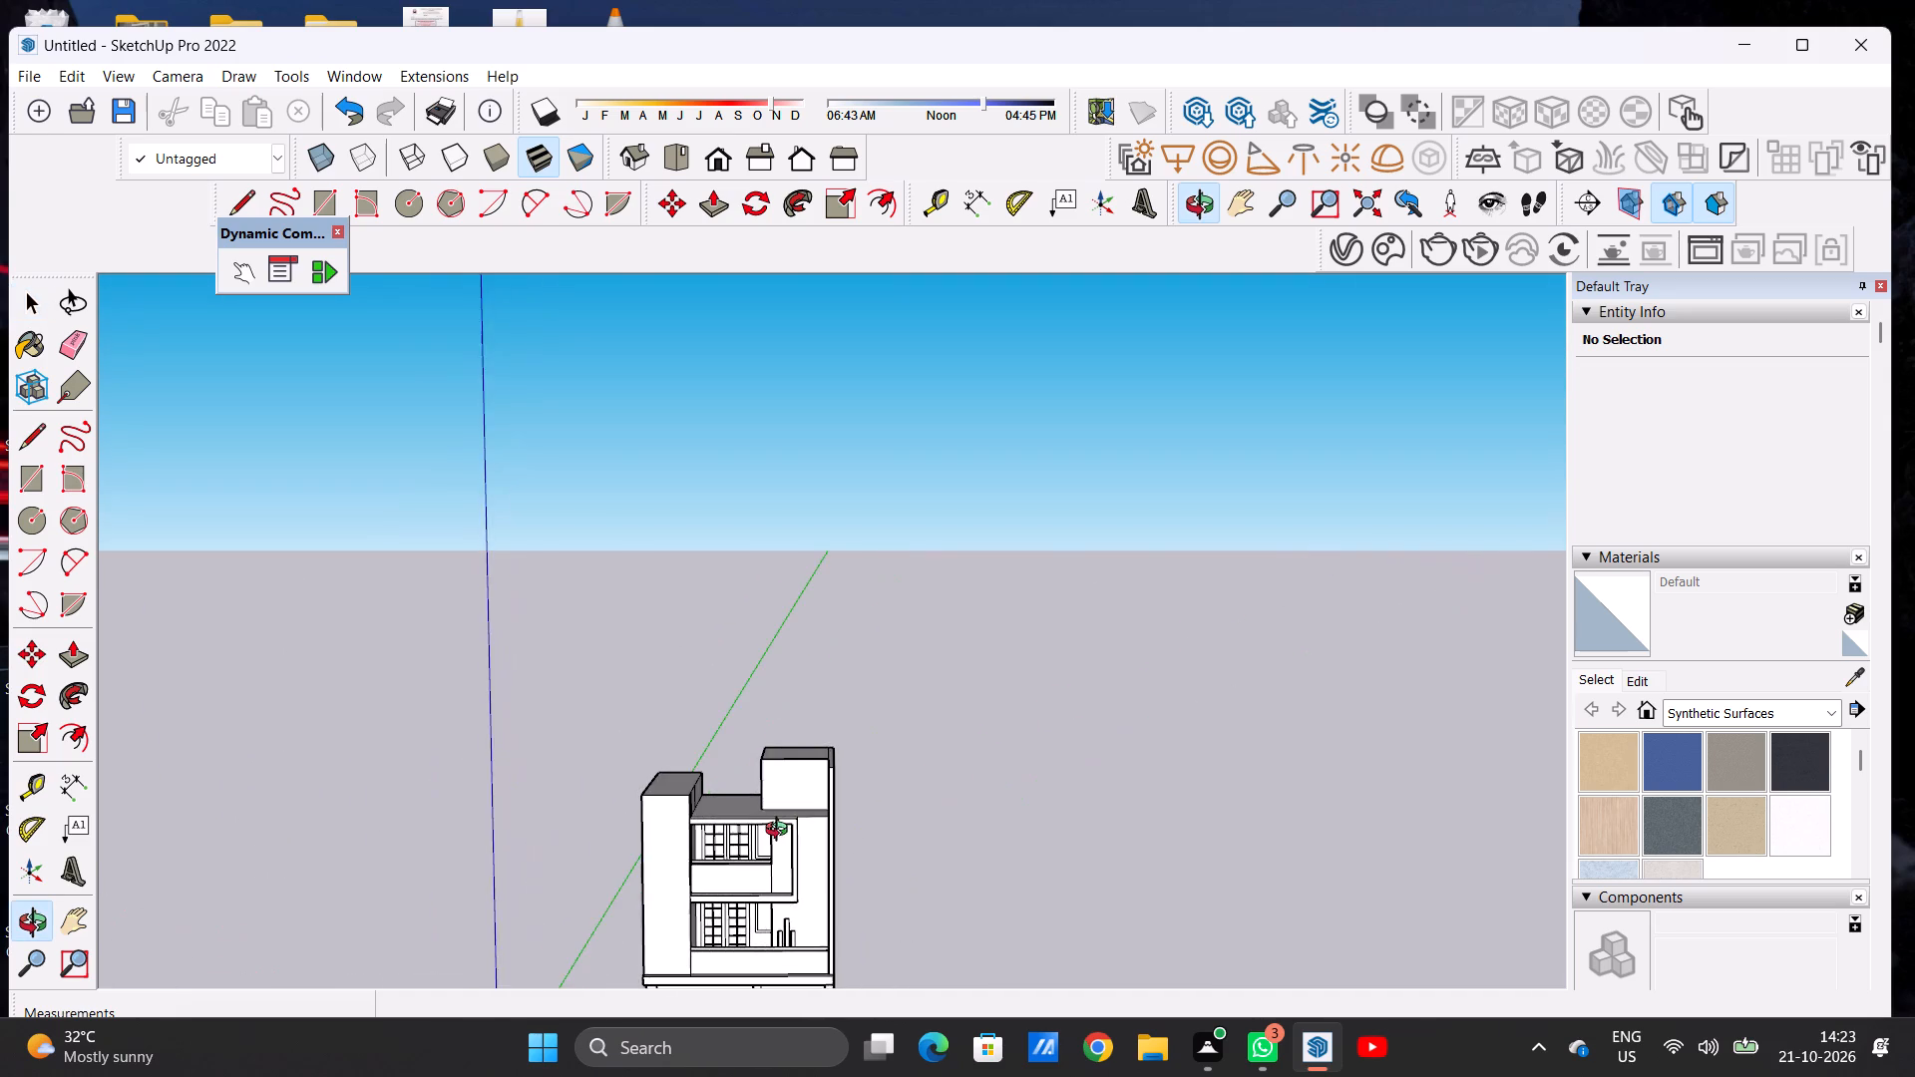
middle_click_drag(781, 832, 779, 791)
scroll(787, 792, "up", 9)
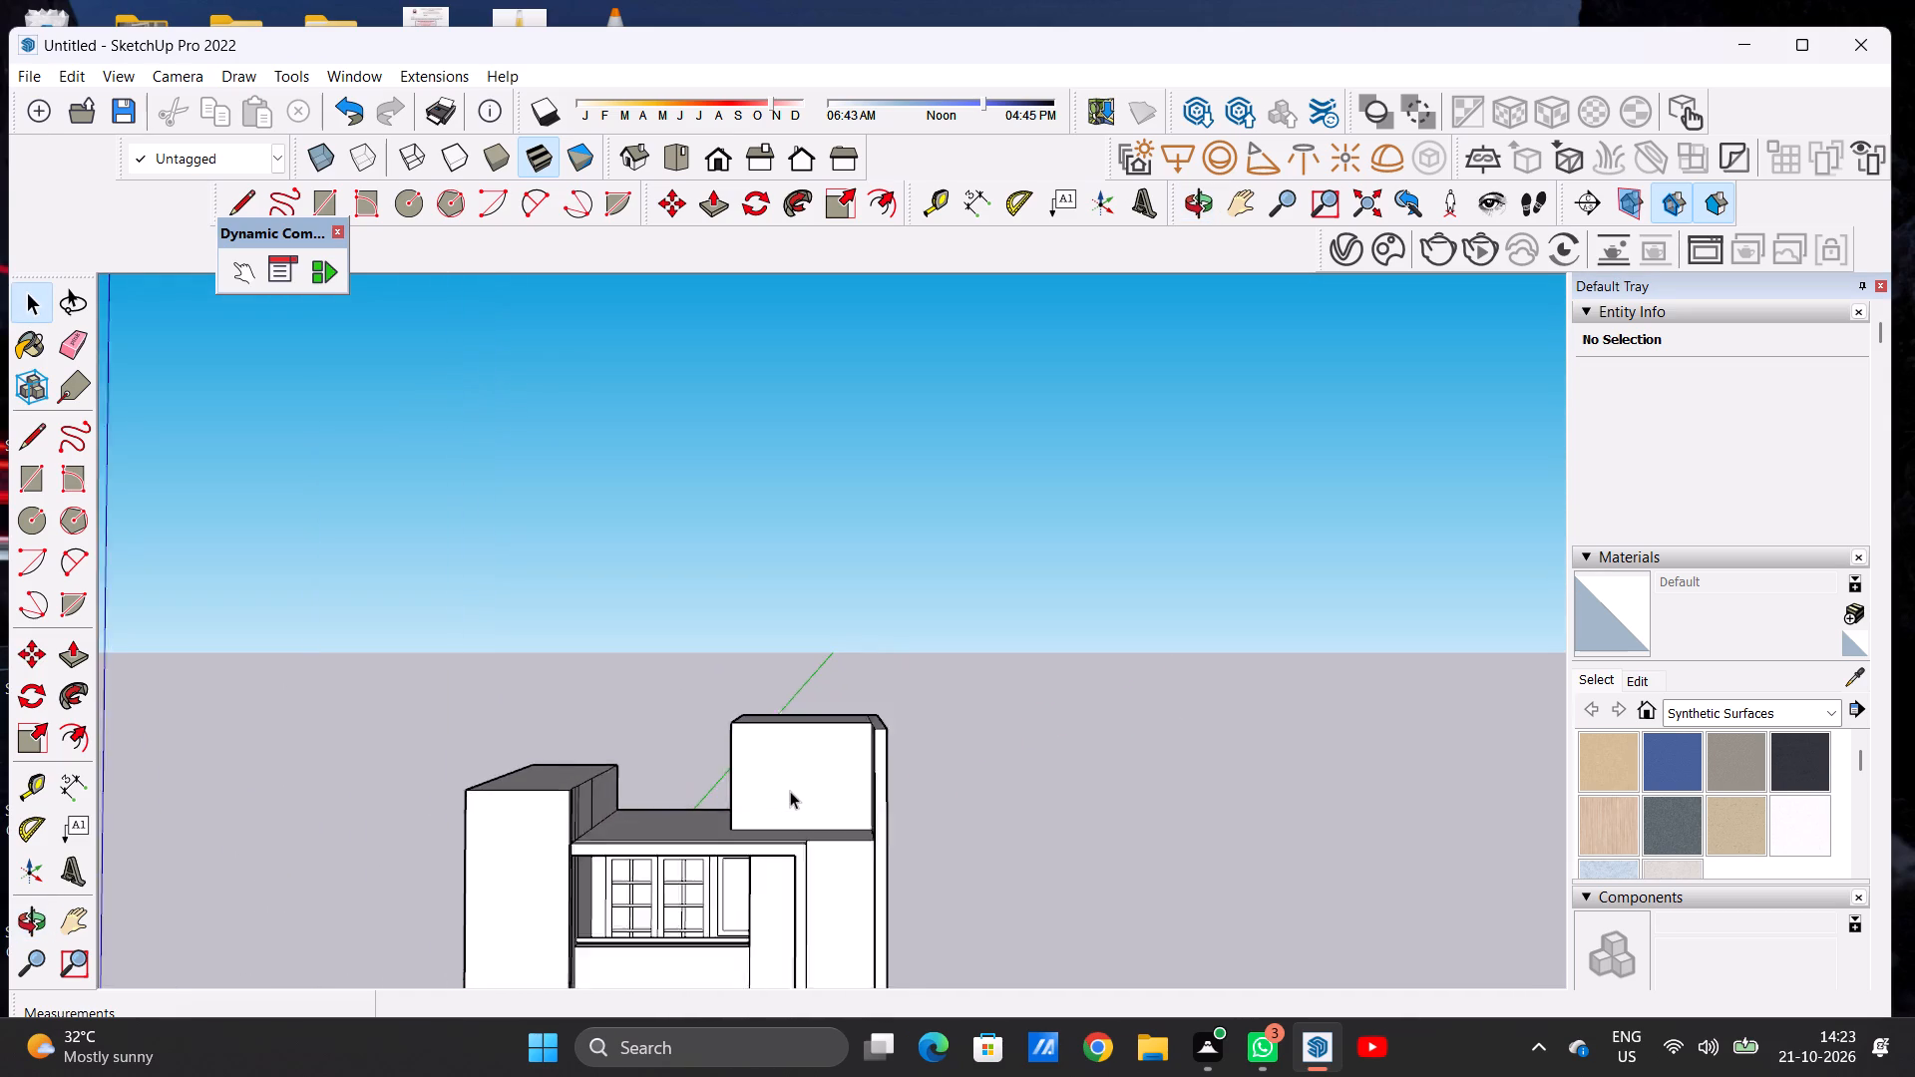
scroll(790, 791, "up", 3)
middle_click_drag(802, 793, 801, 755)
scroll(801, 755, "up", 6)
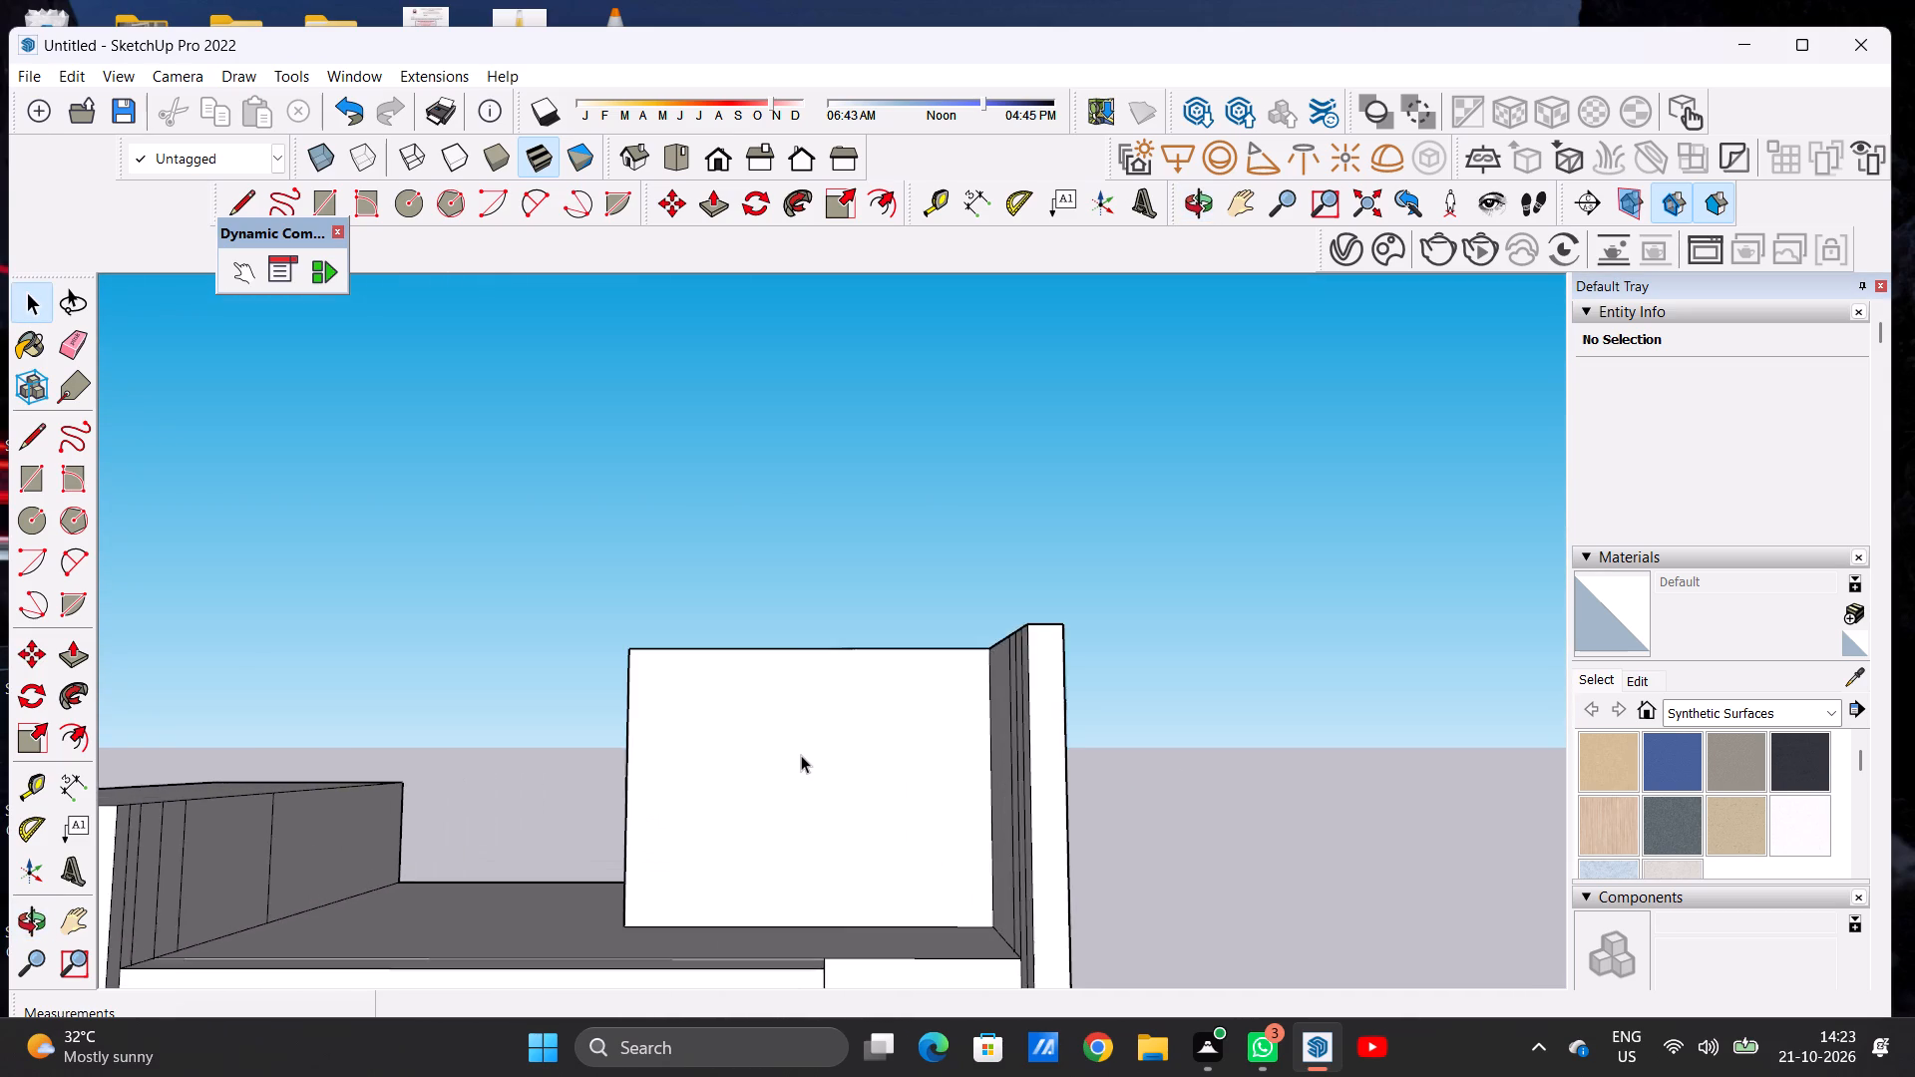
middle_click_drag(801, 755, 771, 790)
scroll(771, 790, "down", 5)
scroll(771, 790, "up", 2)
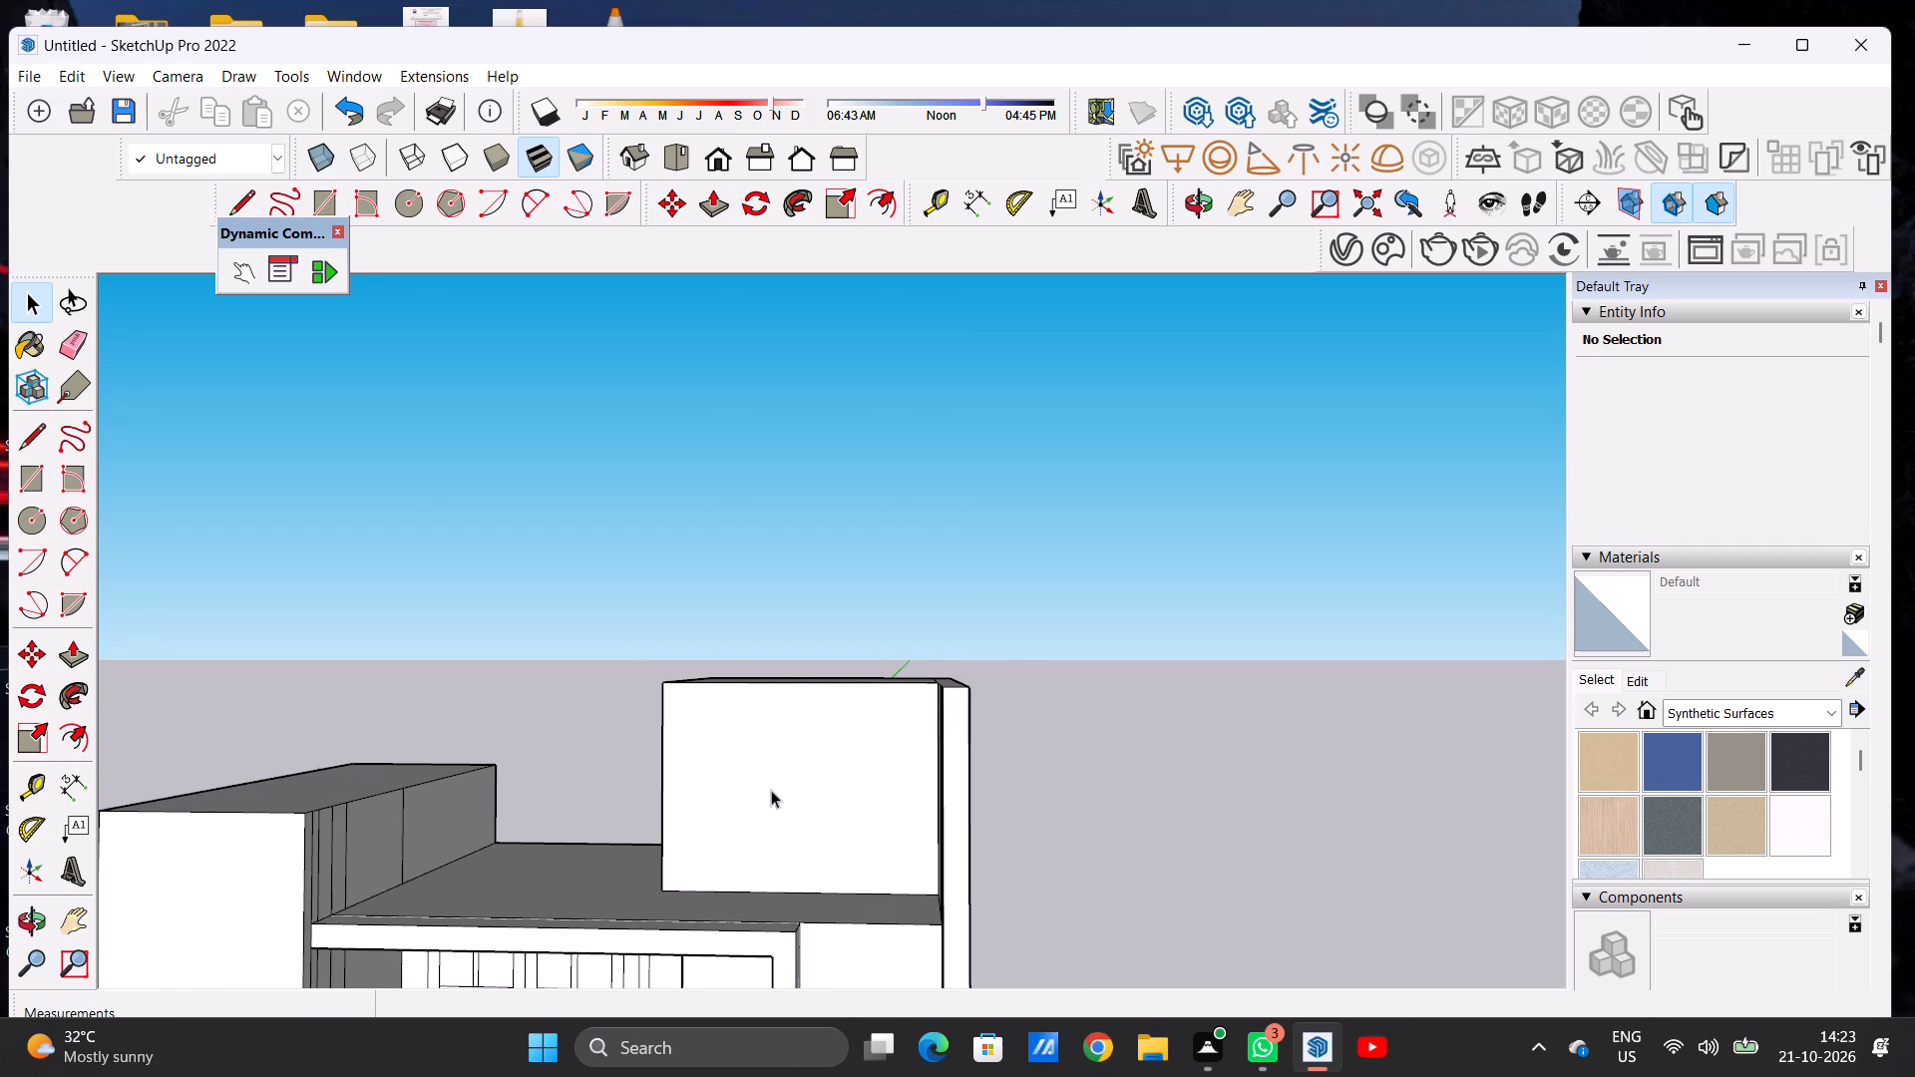
scroll(771, 790, "down", 3)
scroll(784, 800, "up", 5)
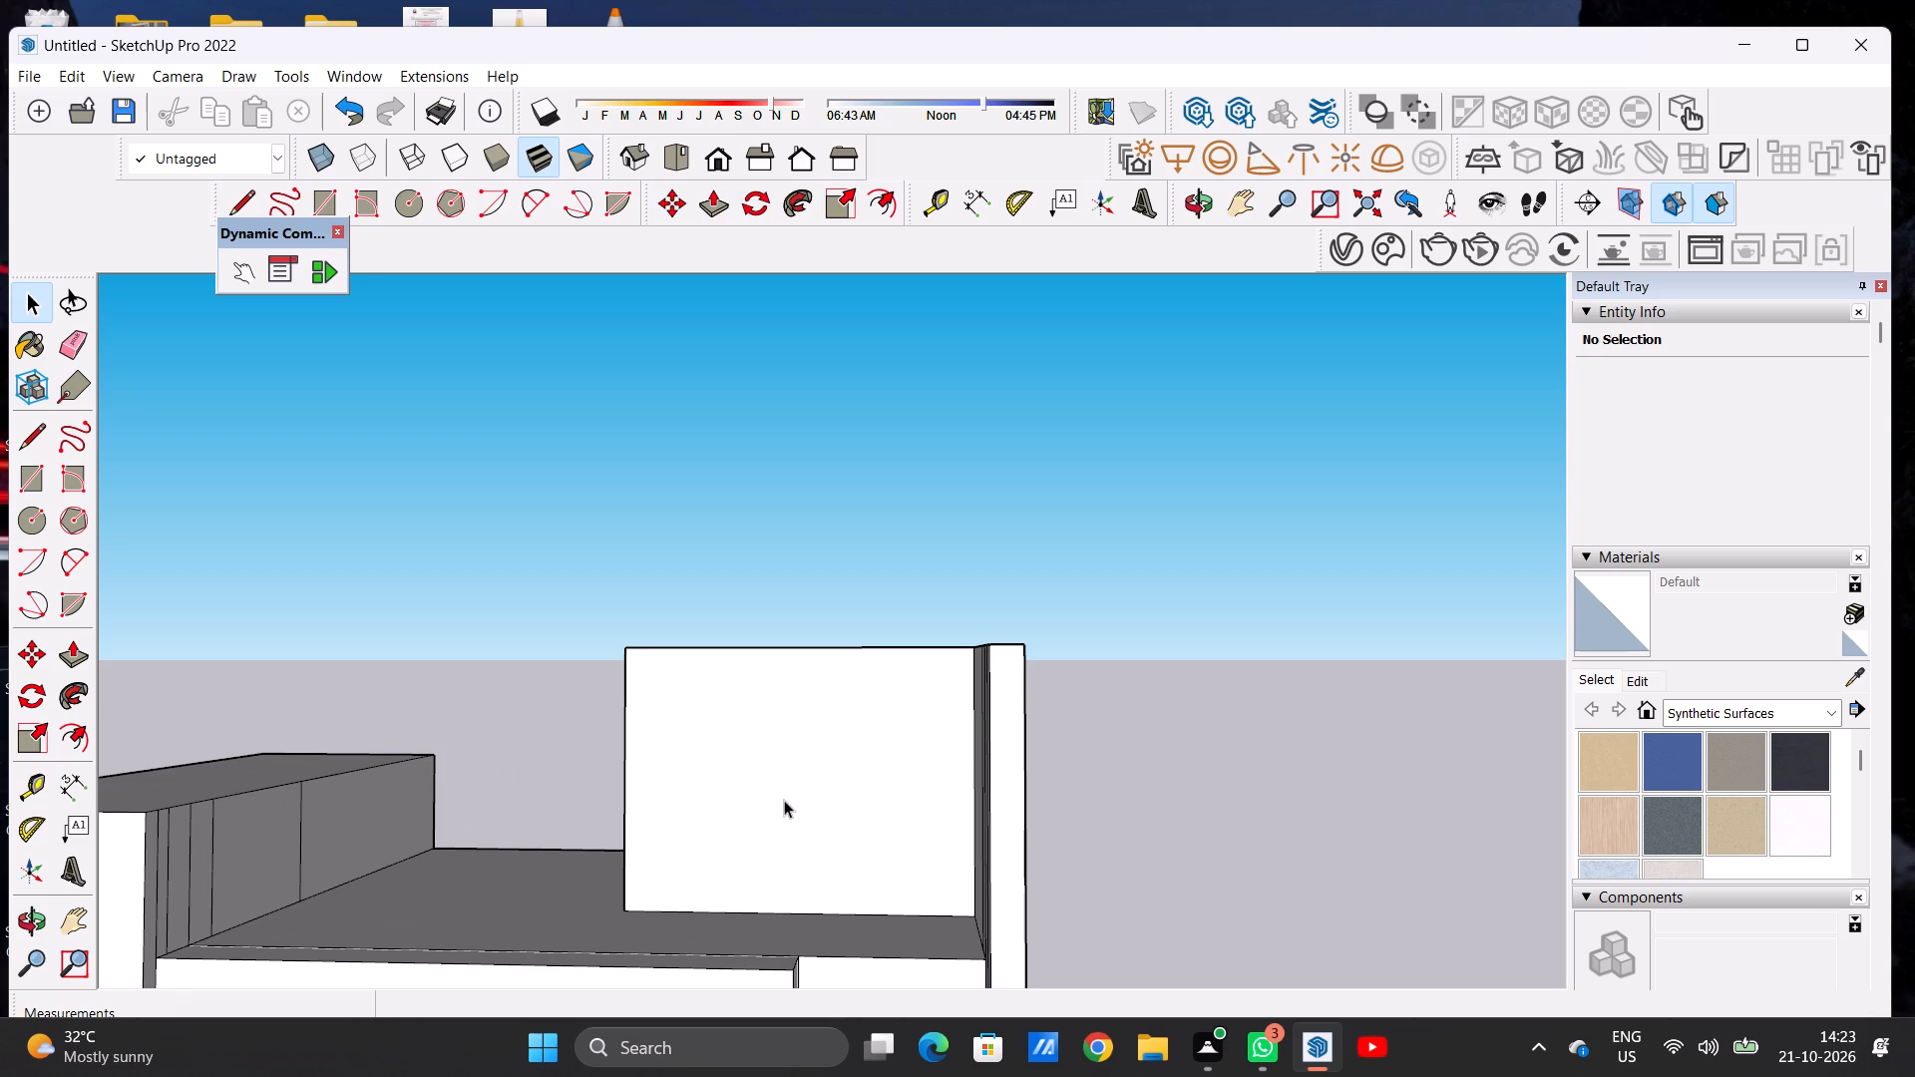
scroll(767, 797, "down", 10)
scroll(745, 799, "up", 2)
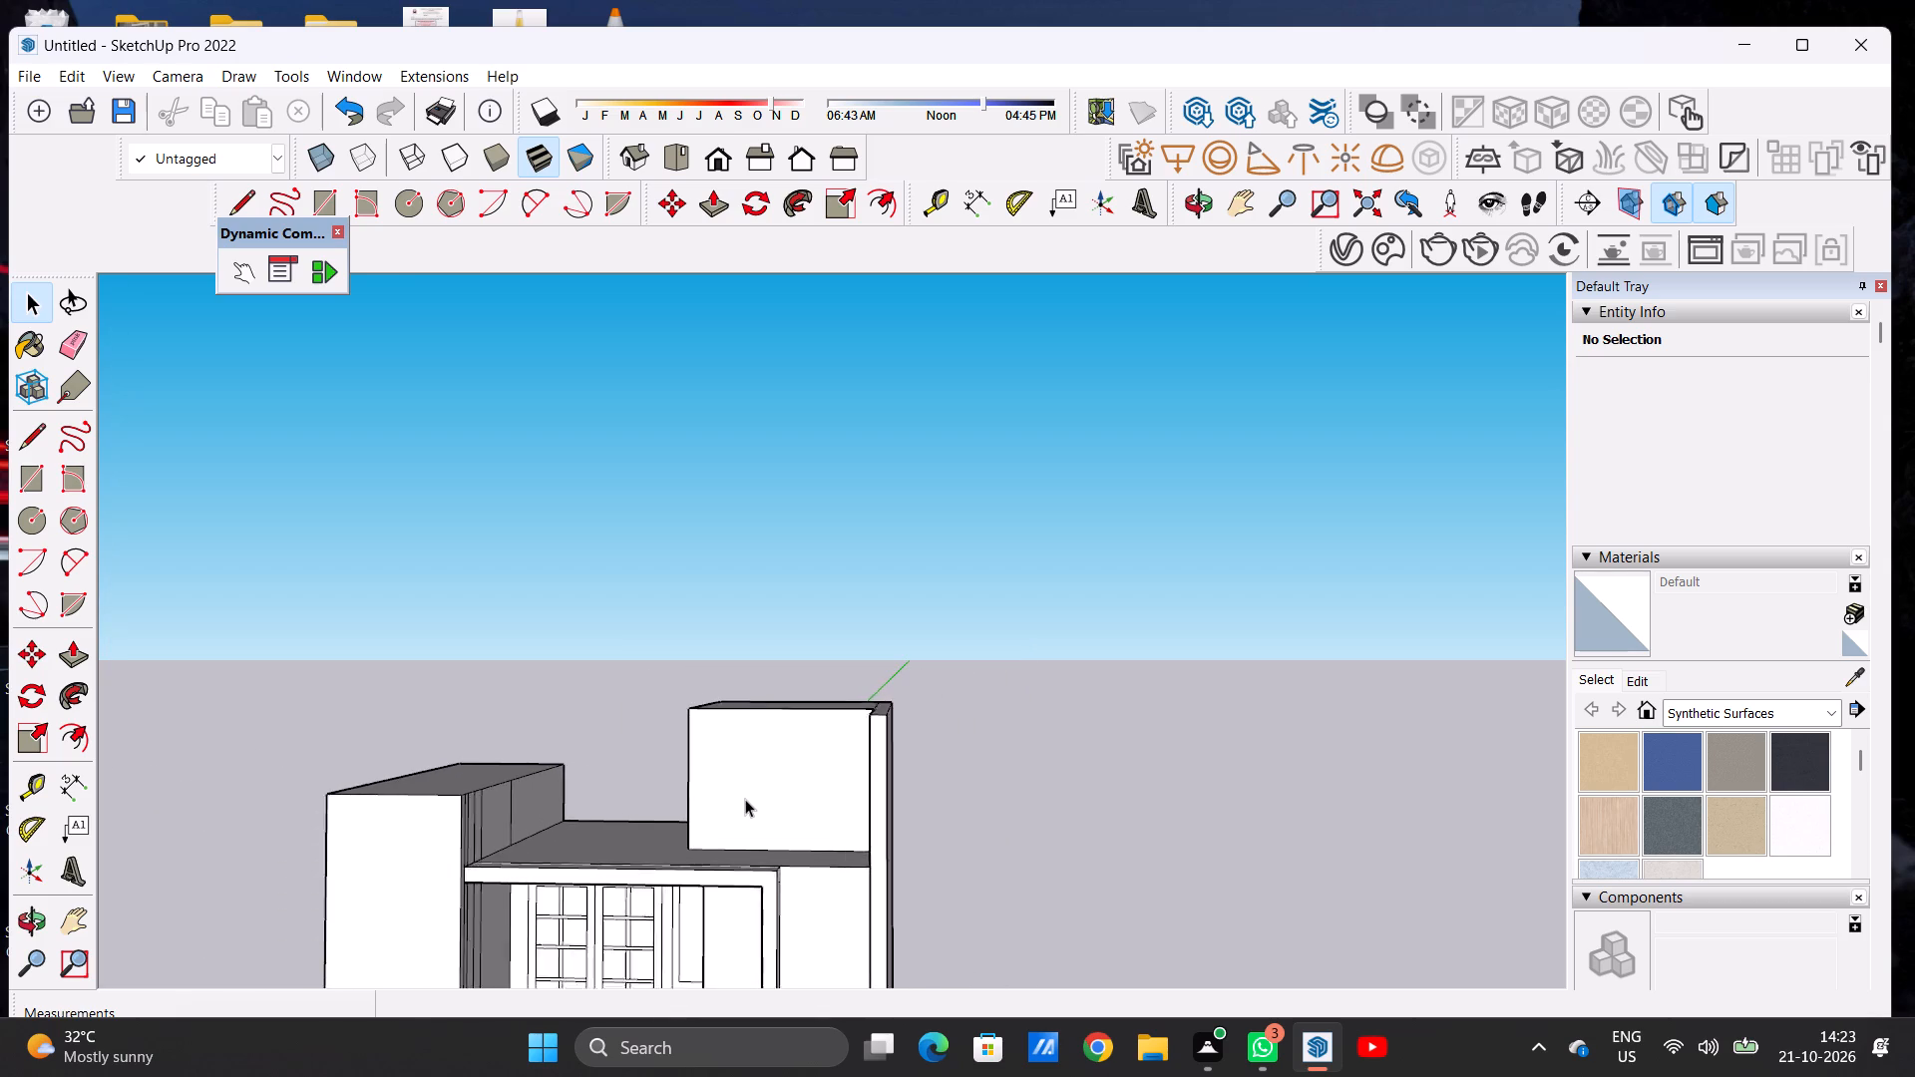
scroll(745, 799, "up", 2)
scroll(745, 799, "down", 5)
scroll(745, 799, "up", 1)
scroll(745, 799, "down", 2)
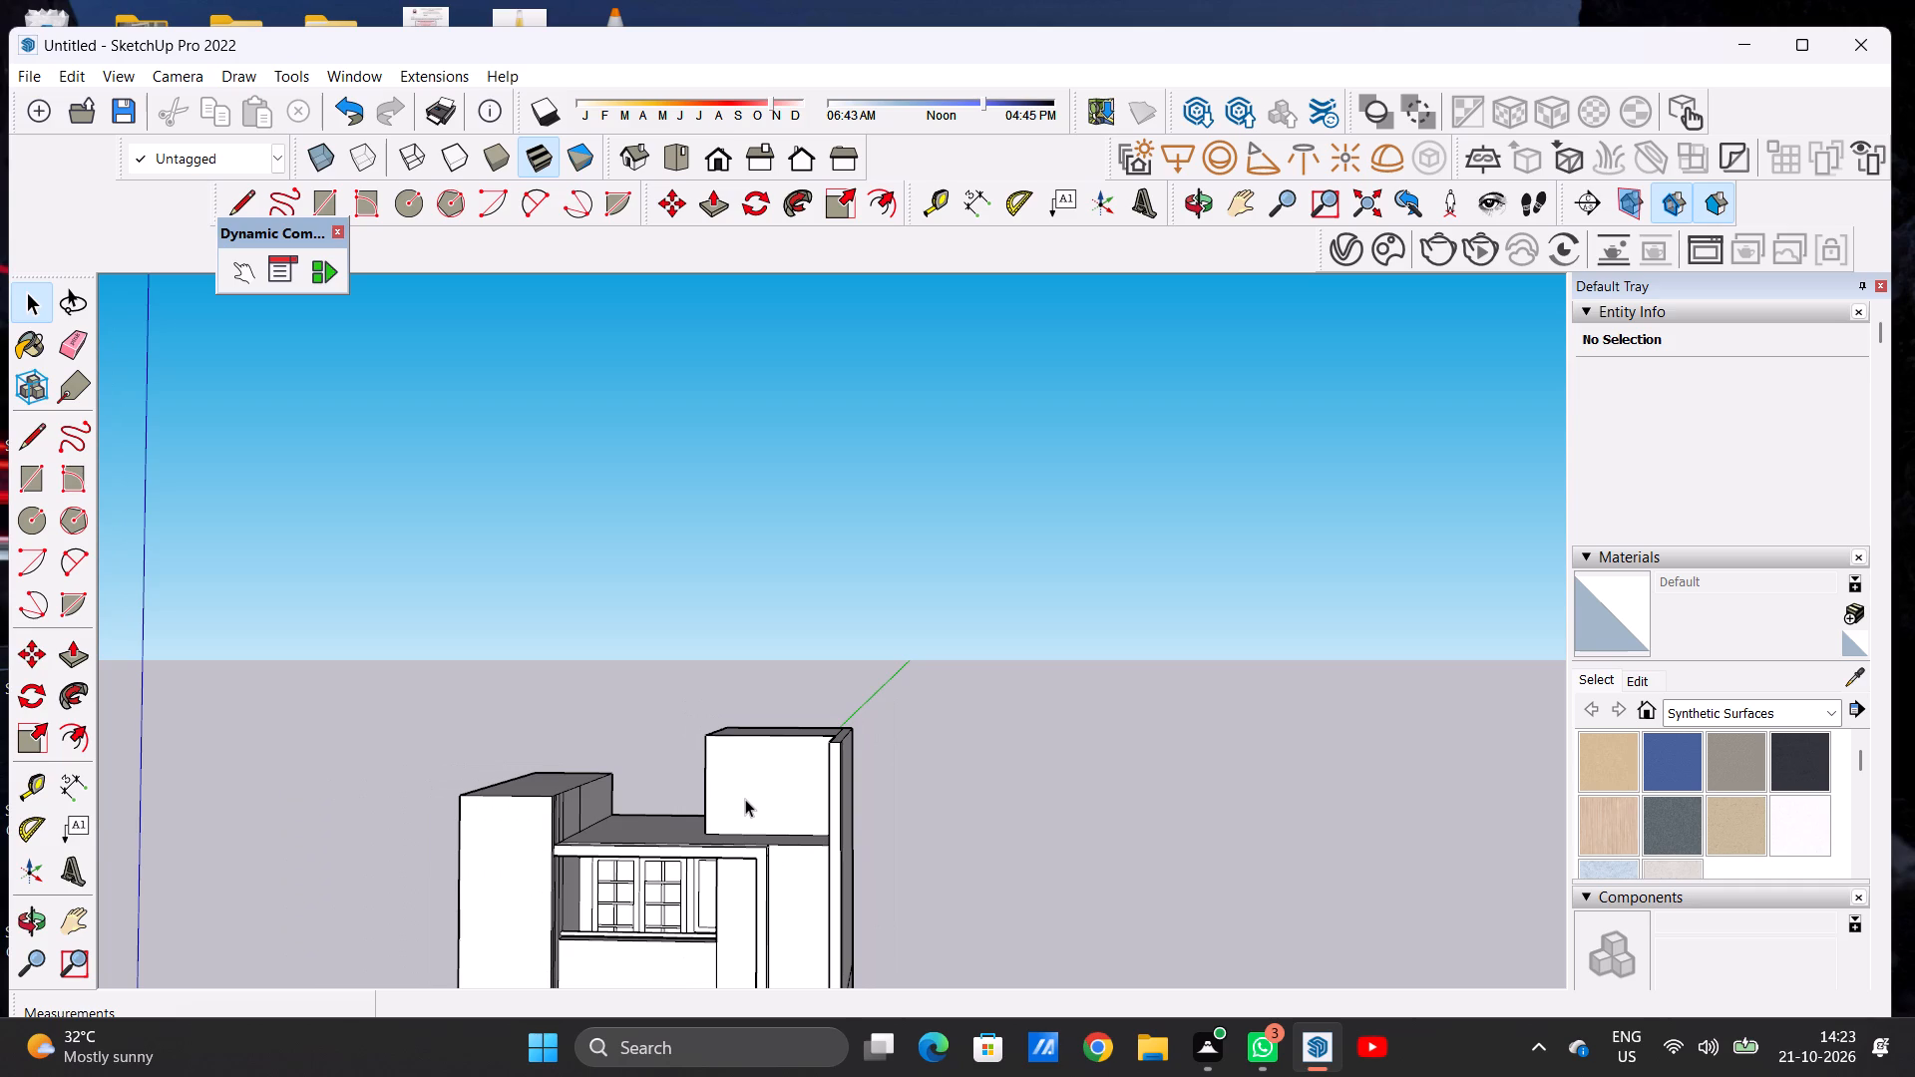
scroll(745, 799, "down", 6)
scroll(745, 799, "up", 1)
scroll(759, 732, "down", 7)
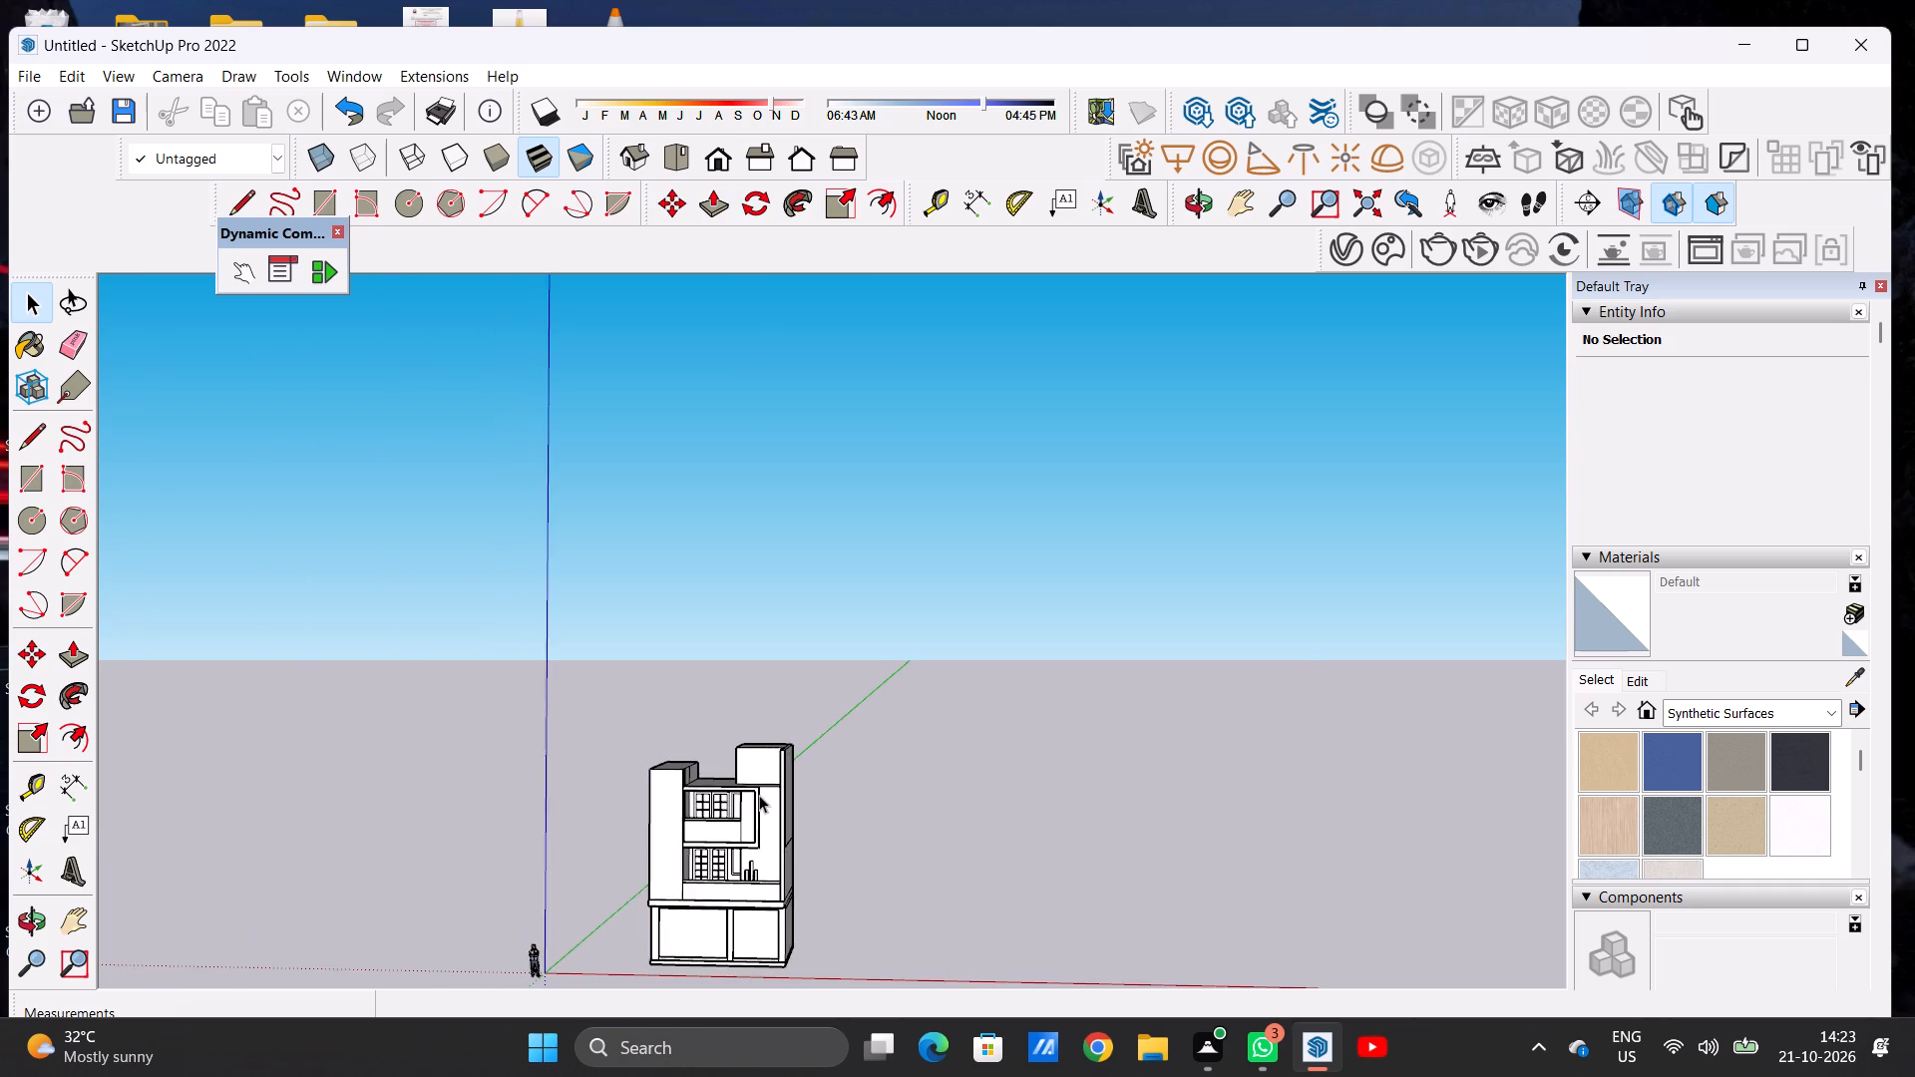
scroll(759, 795, "up", 8)
scroll(756, 761, "down", 1)
scroll(756, 761, "up", 9)
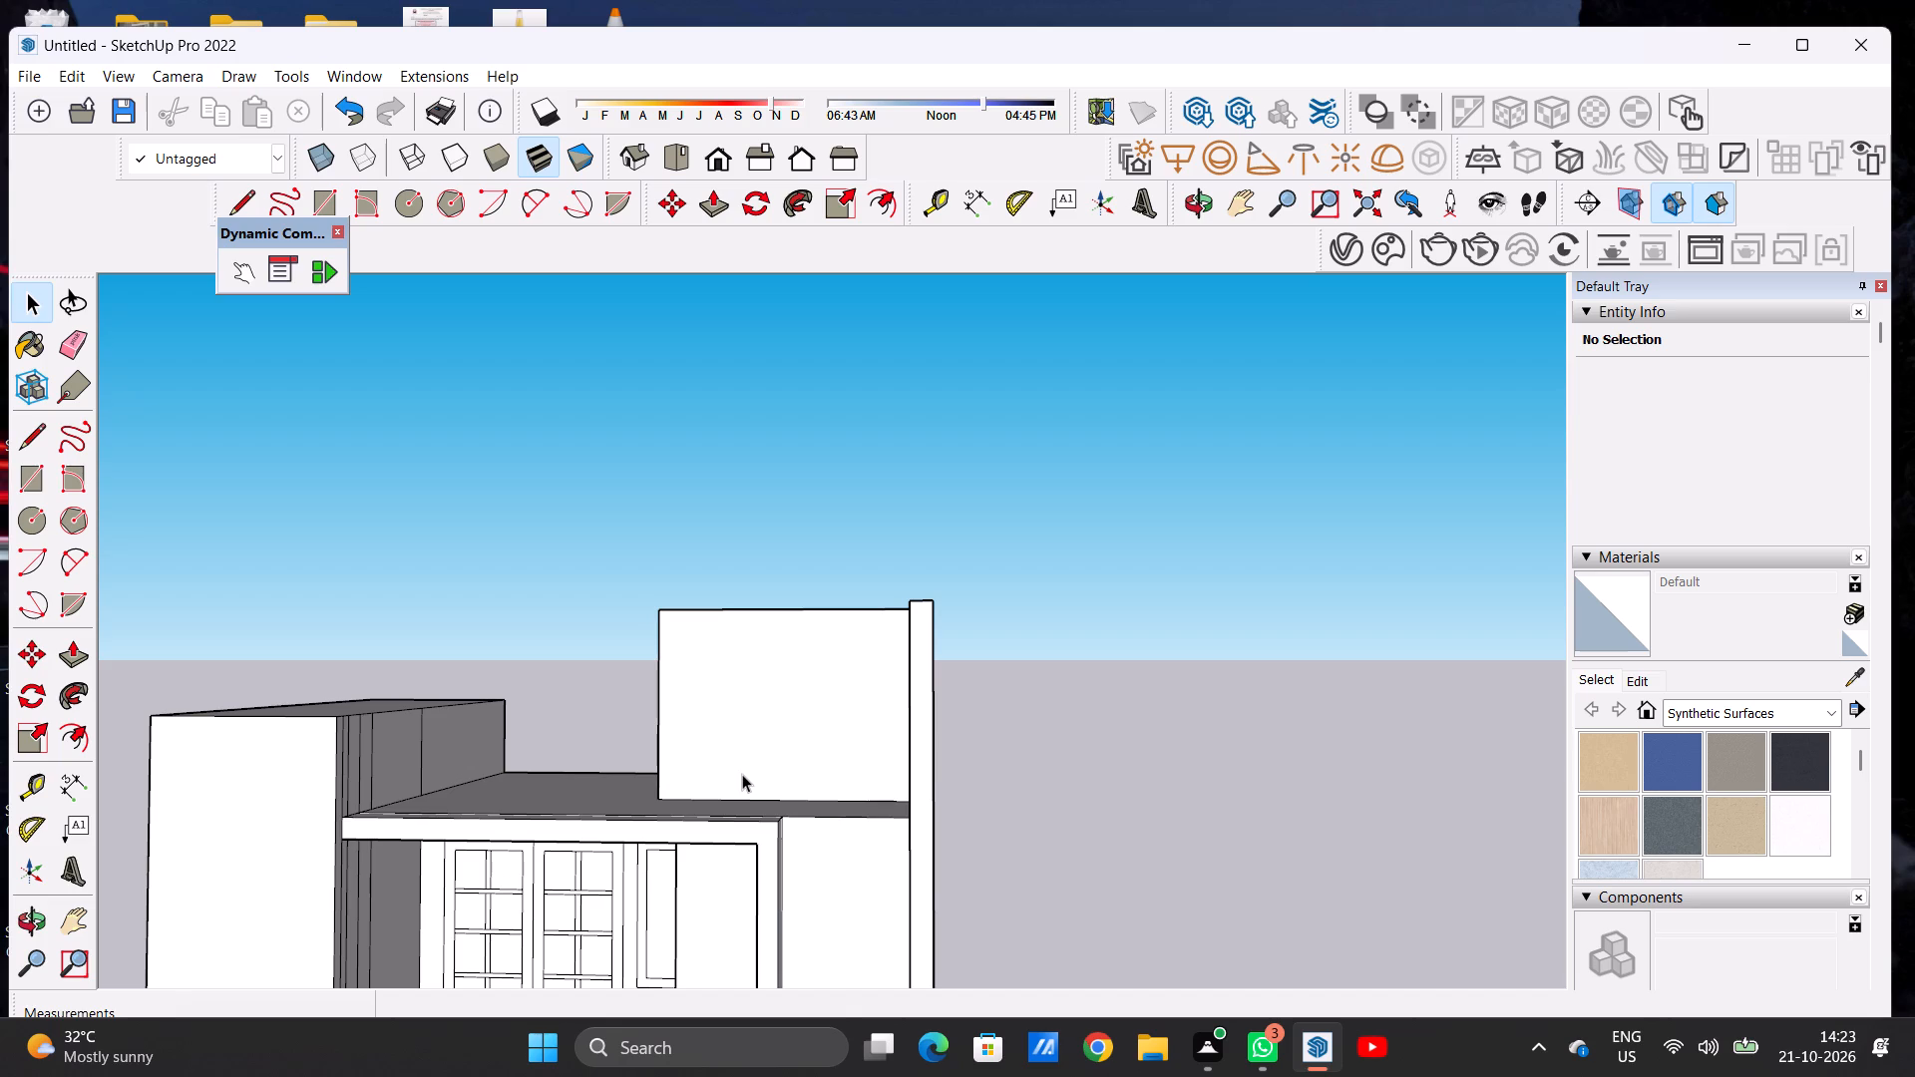
Draw an upright window rectangle about 2' 7" wide on the rooftop block's front face, near its free side edge.
key("r")
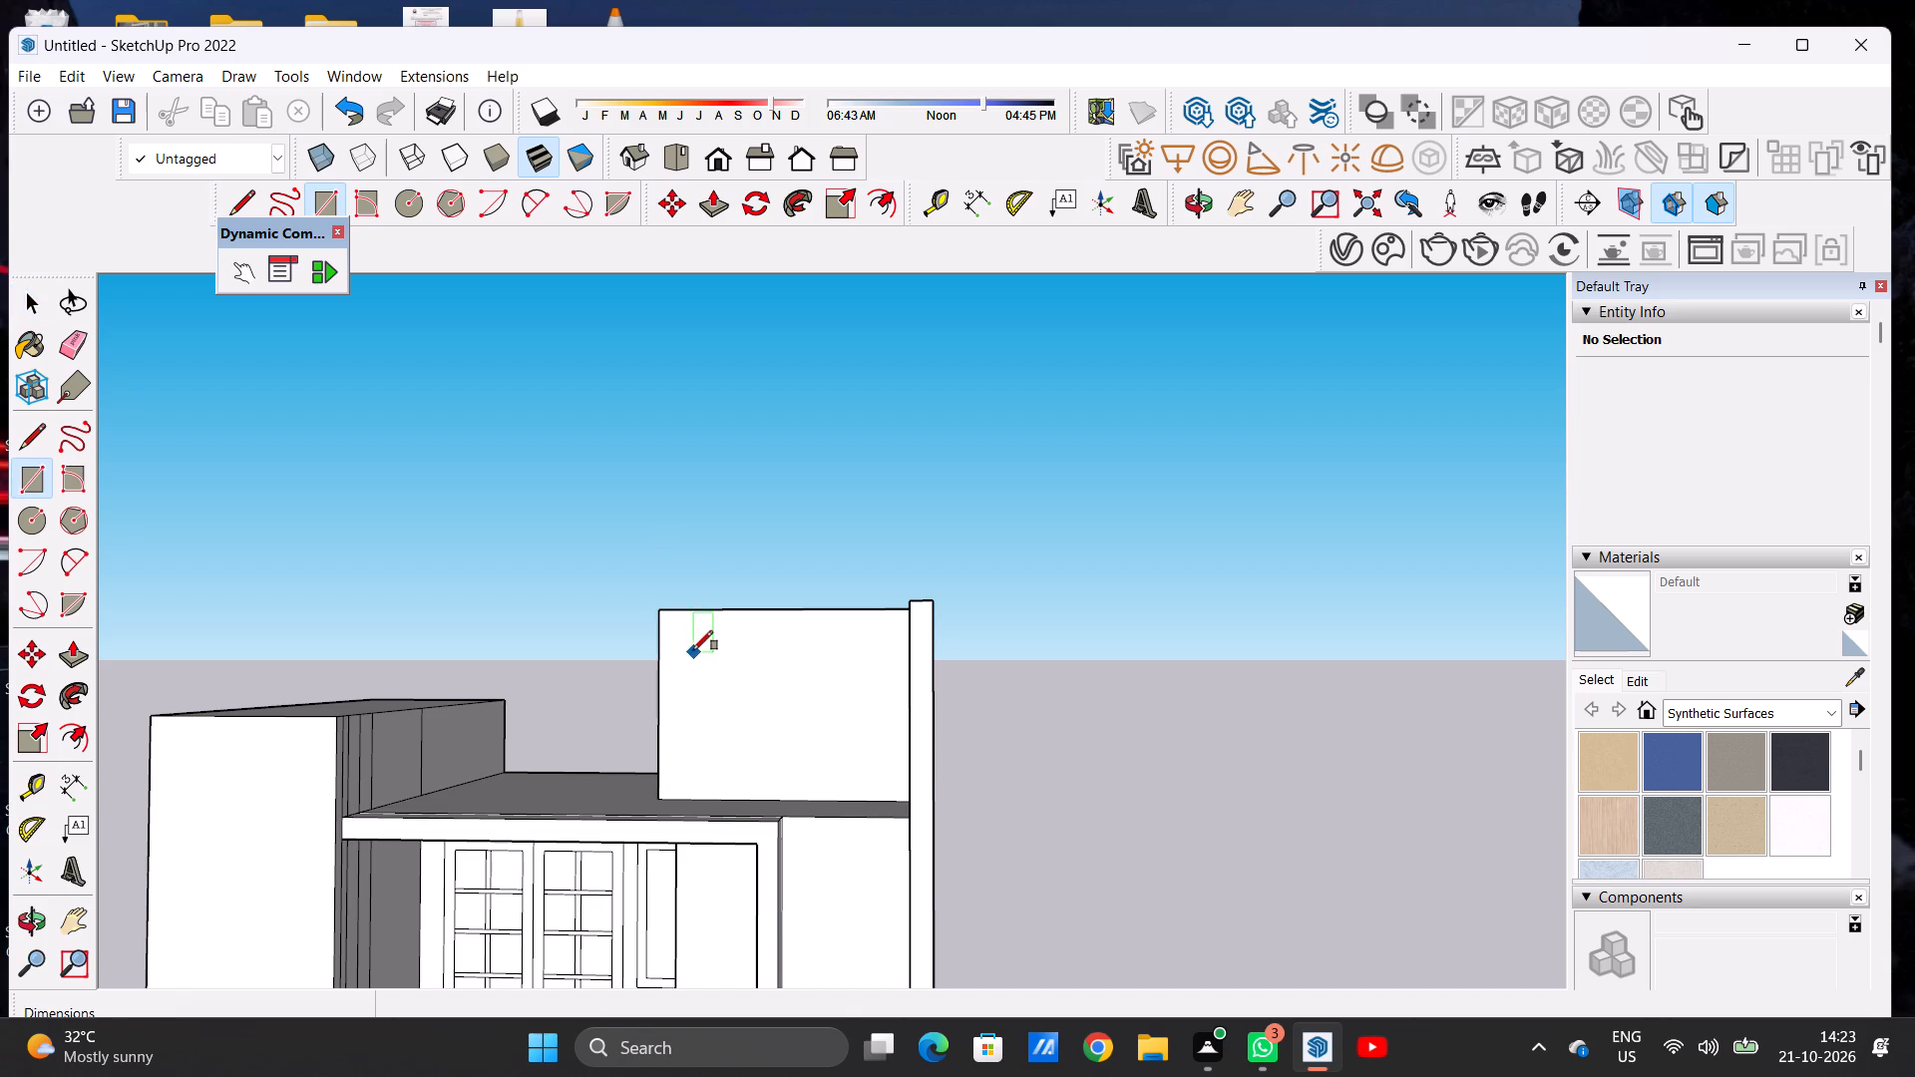
left_click(683, 643)
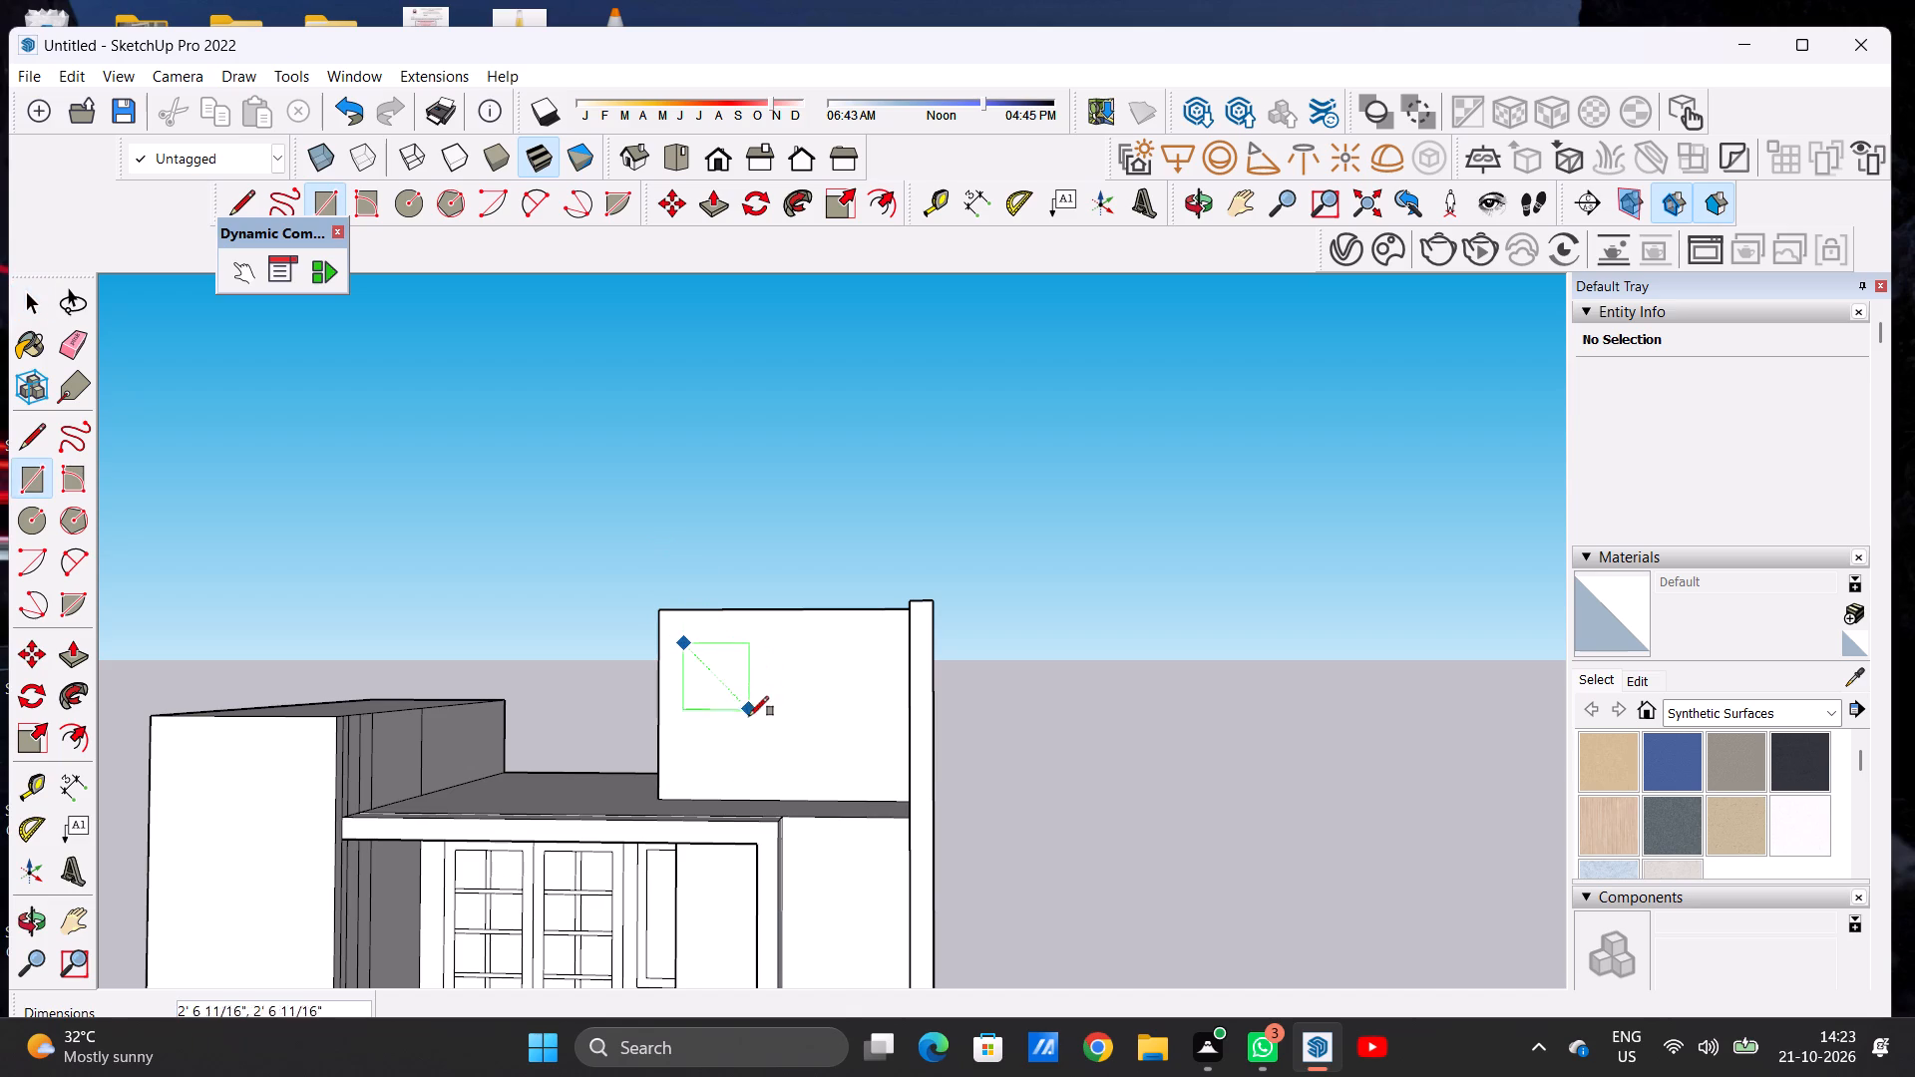
left_click(749, 745)
key("space")
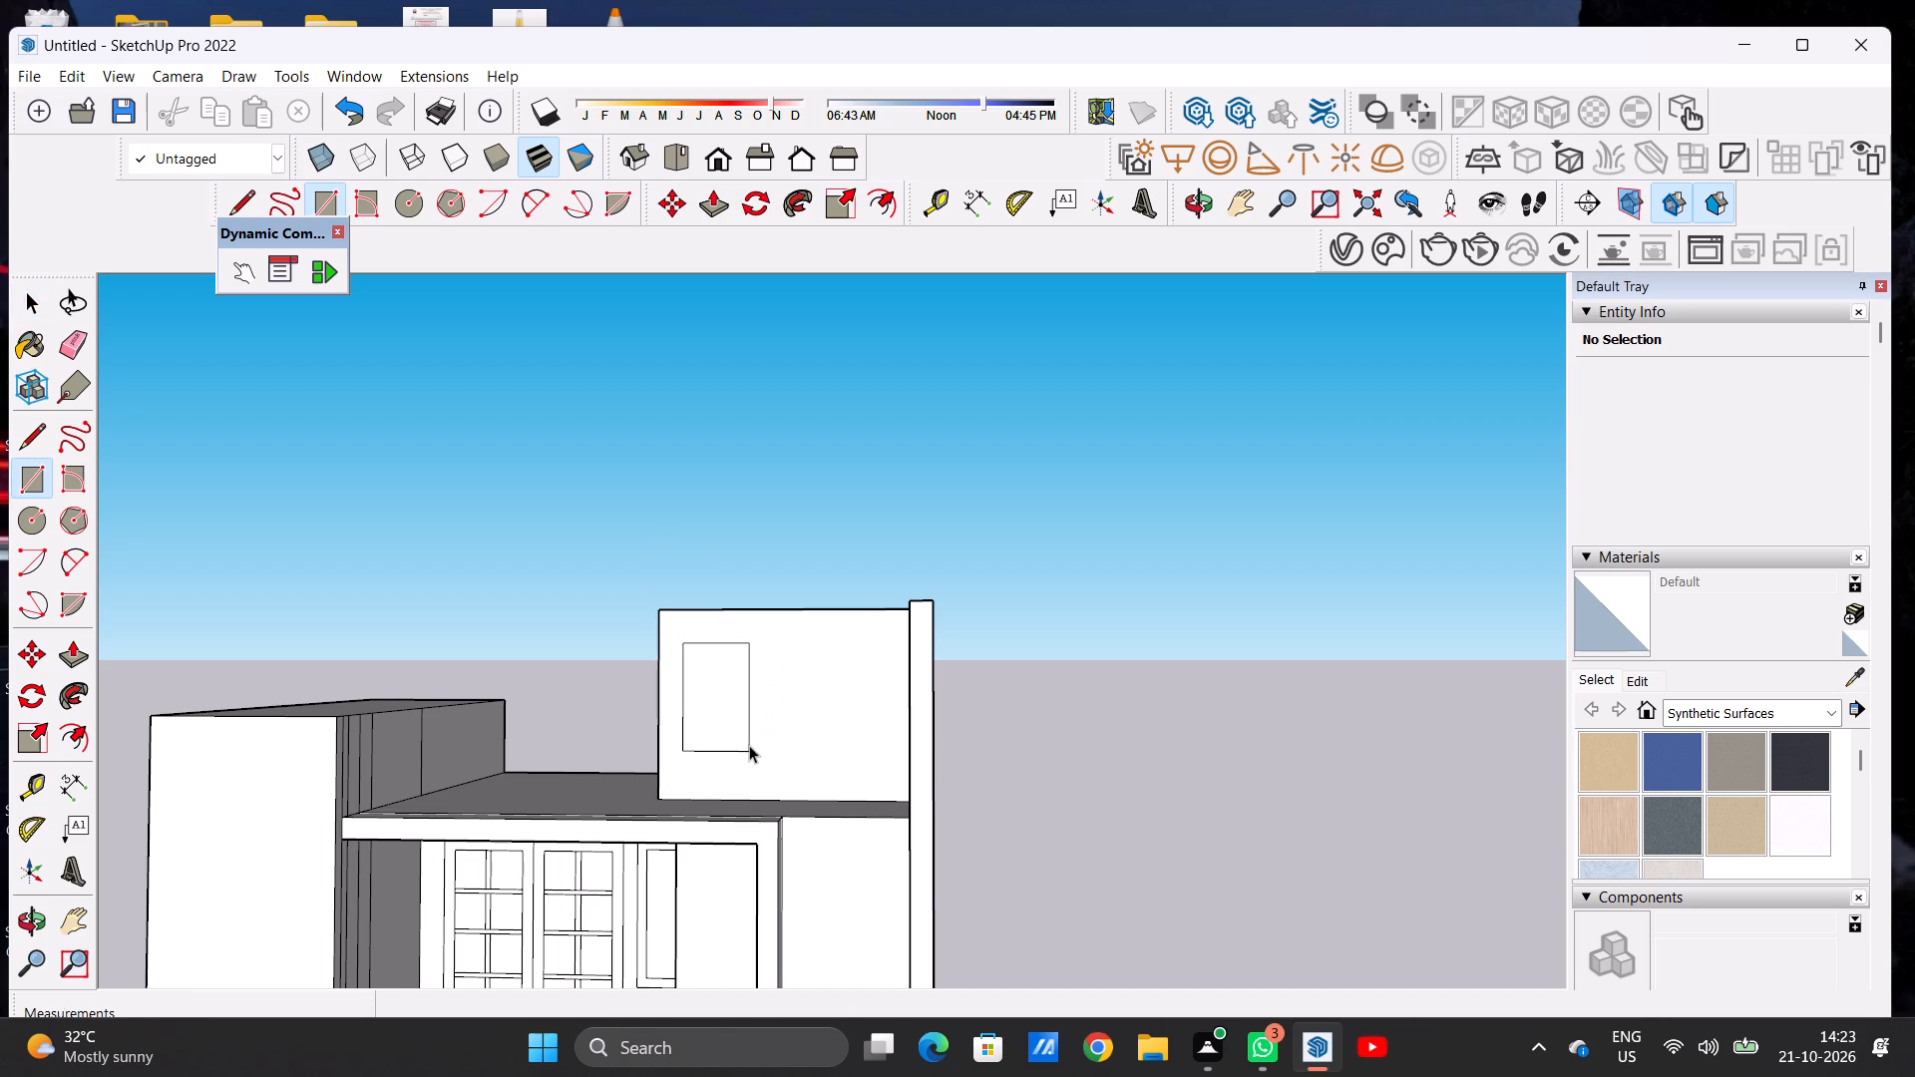
Copy the window rectangle about 4' 2 1/2" horizontally along the rooftop block's front face toward the outer side wall.
double_click(735, 731)
key("m")
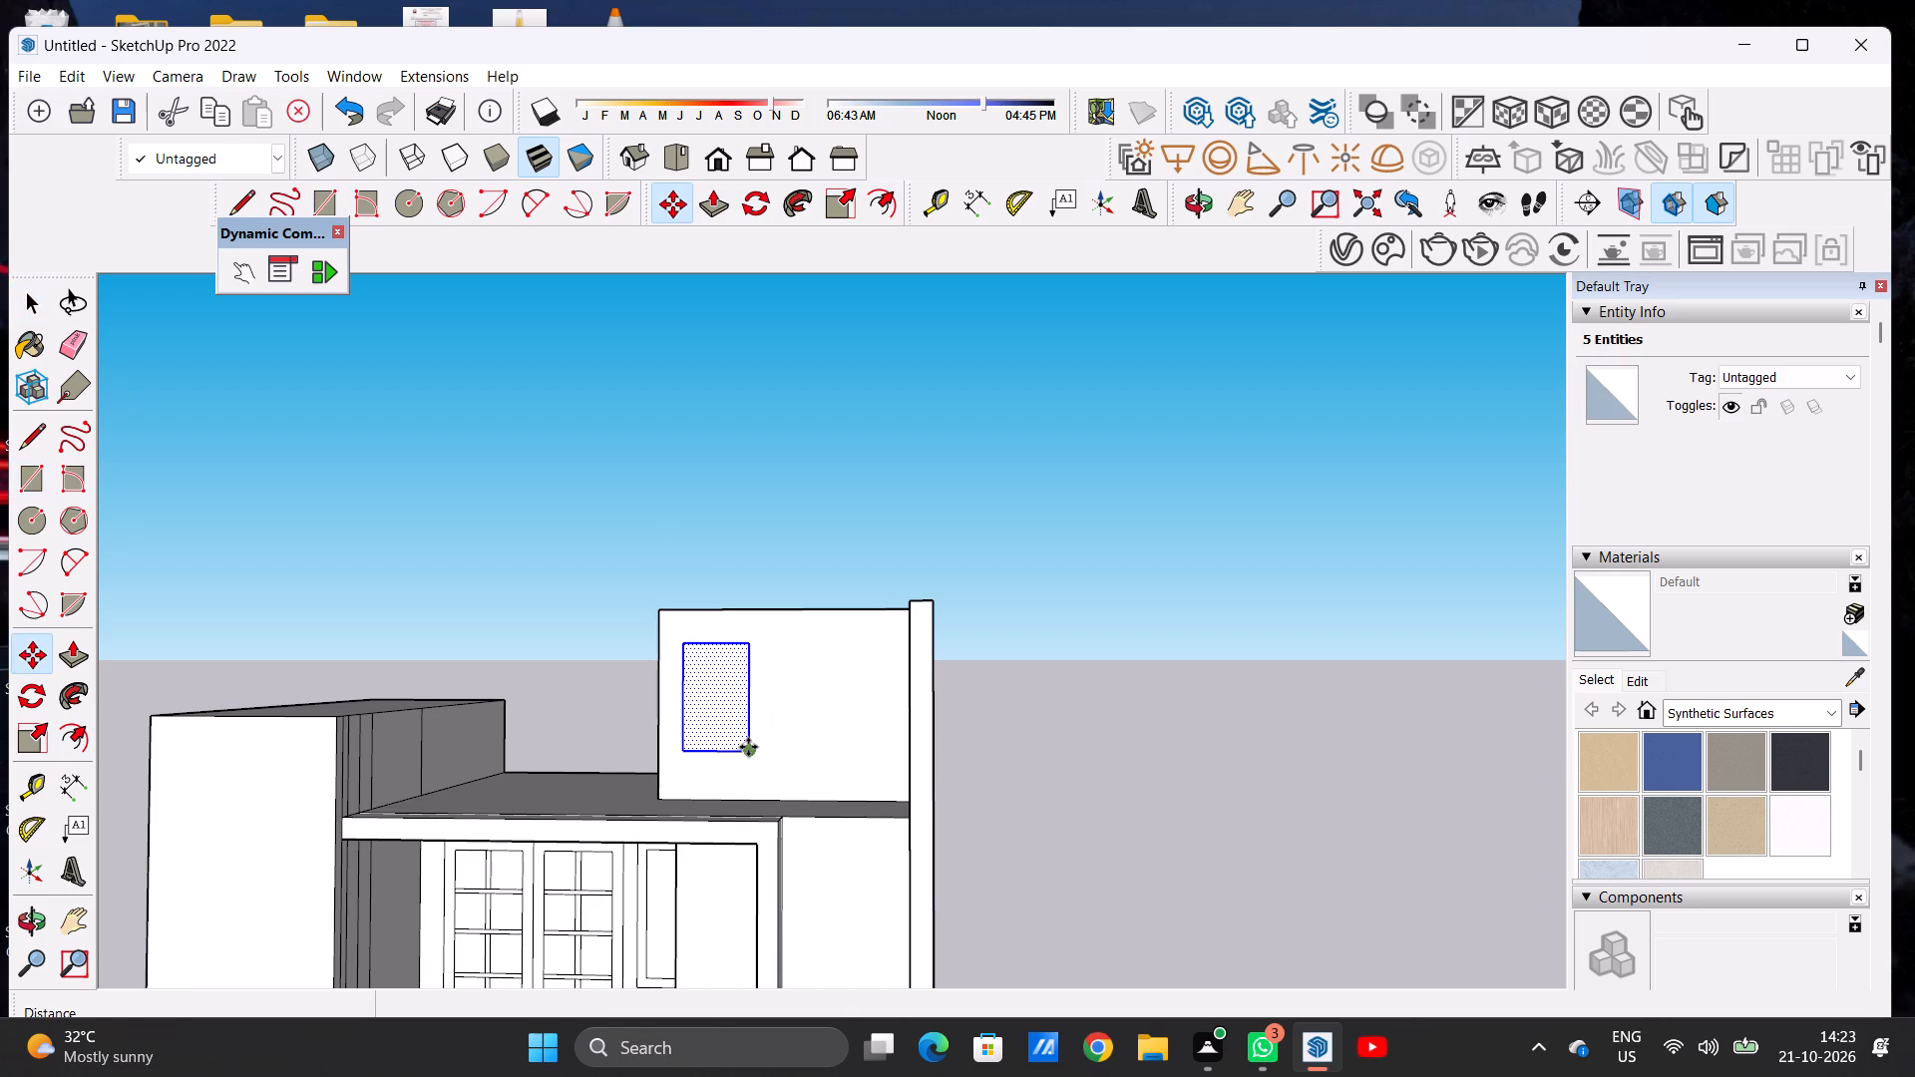
left_click(748, 747)
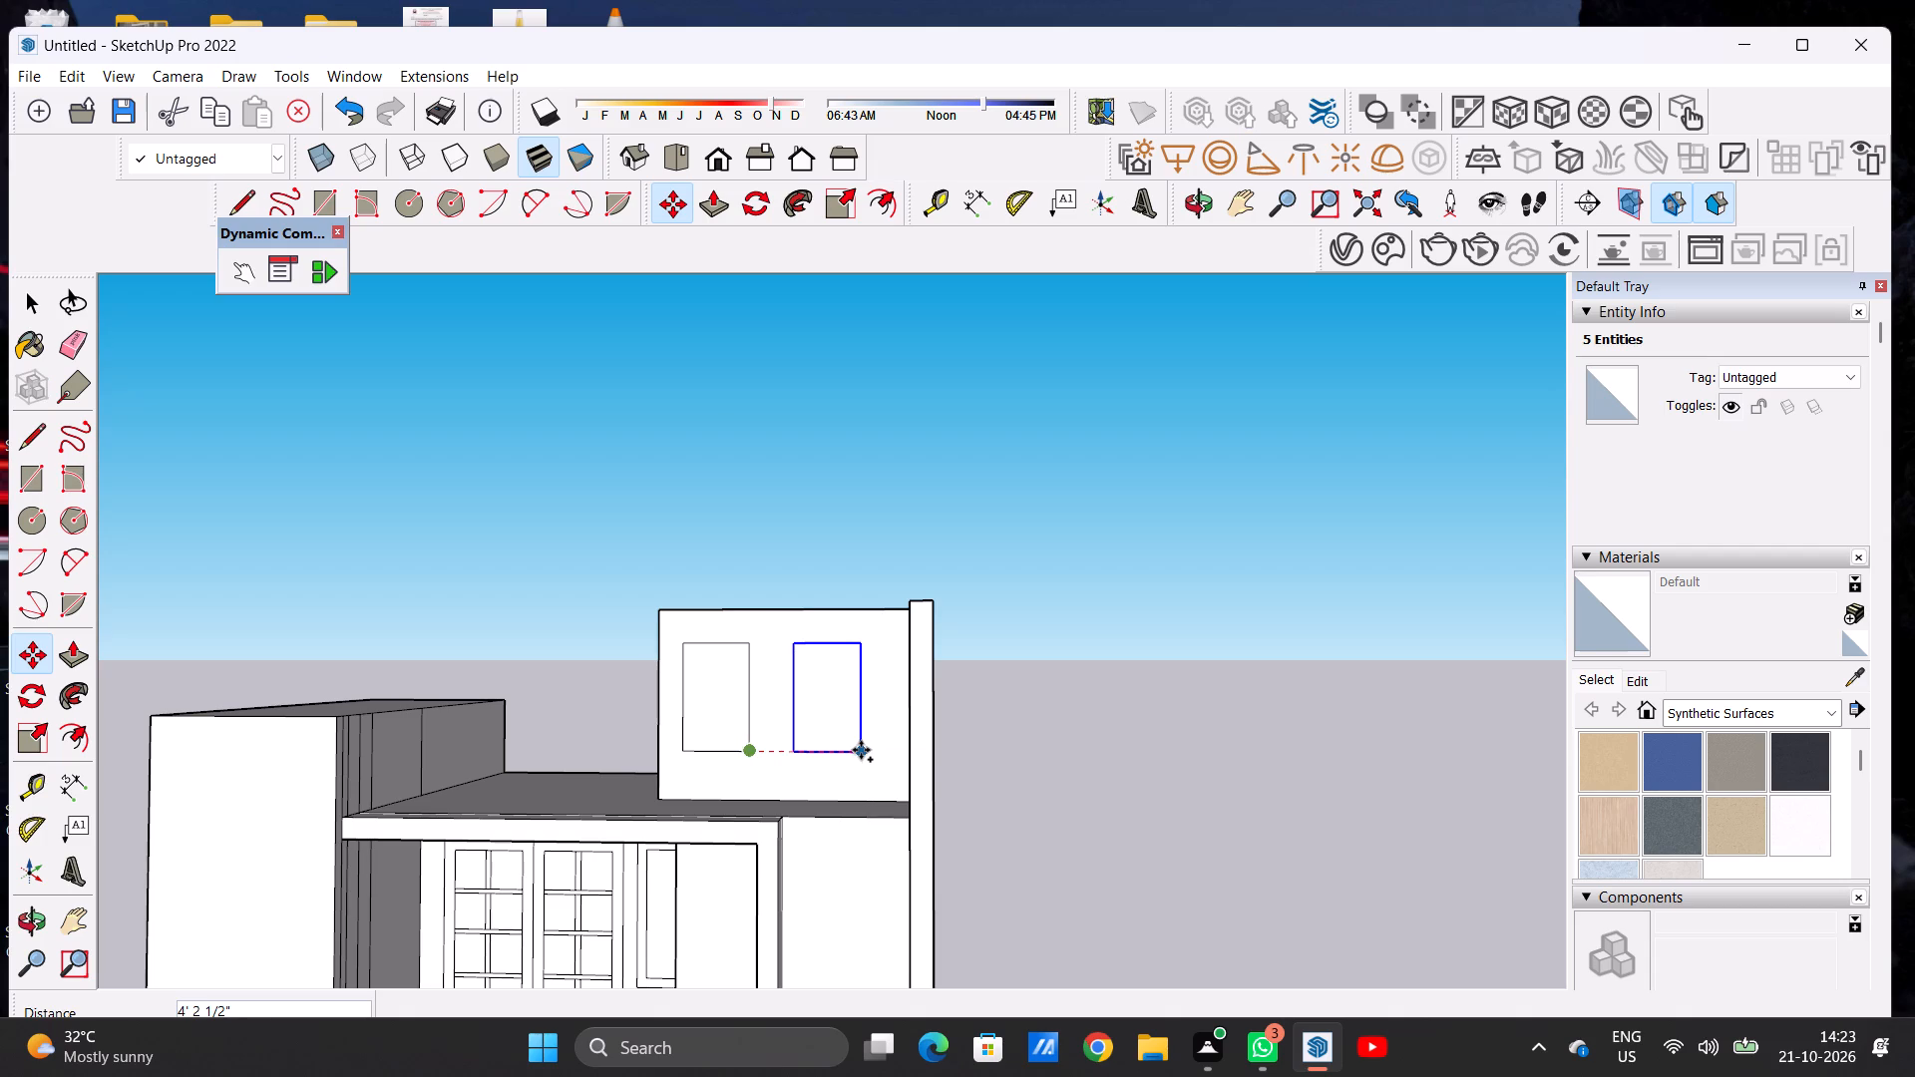
left_click(861, 750)
key("space")
left_click(1036, 589)
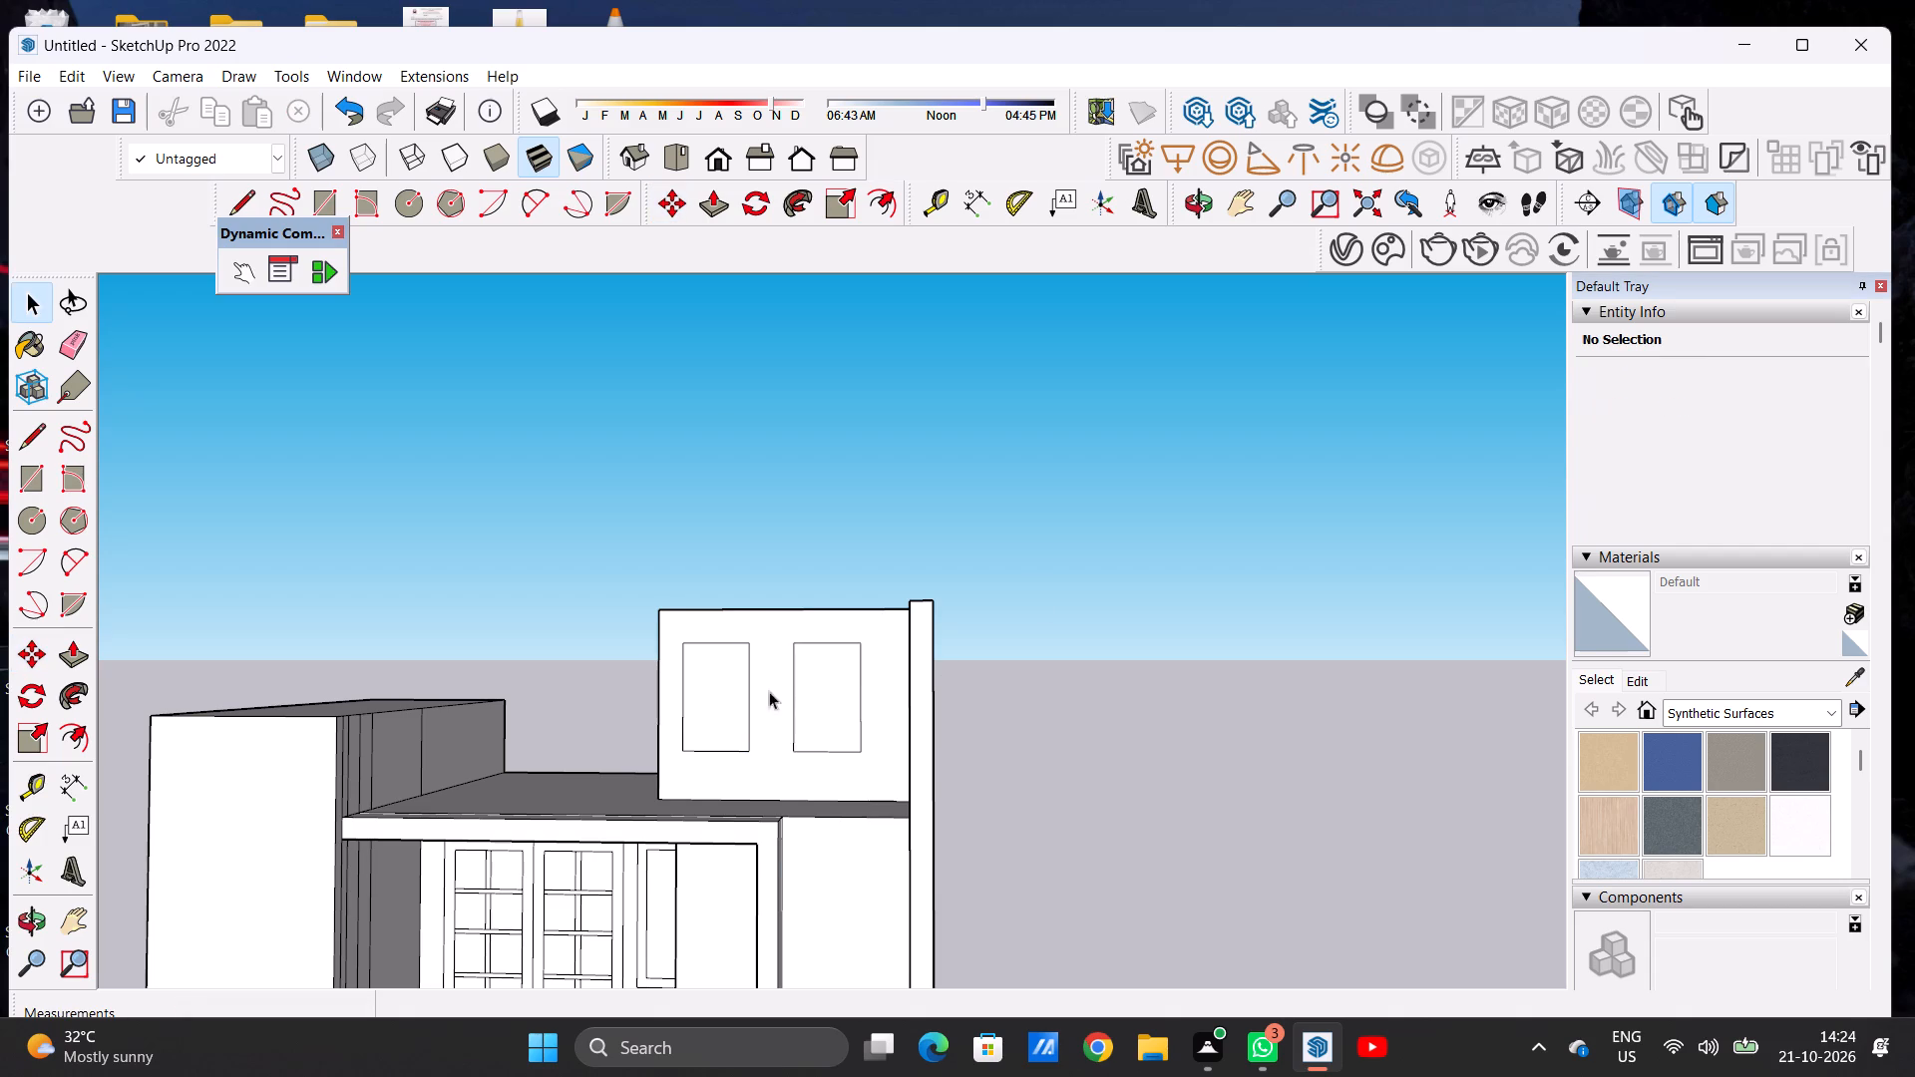
Offset both window rectangles on the rooftop block's front face inward about 4" to form frames.
scroll(682, 710, "up", 2)
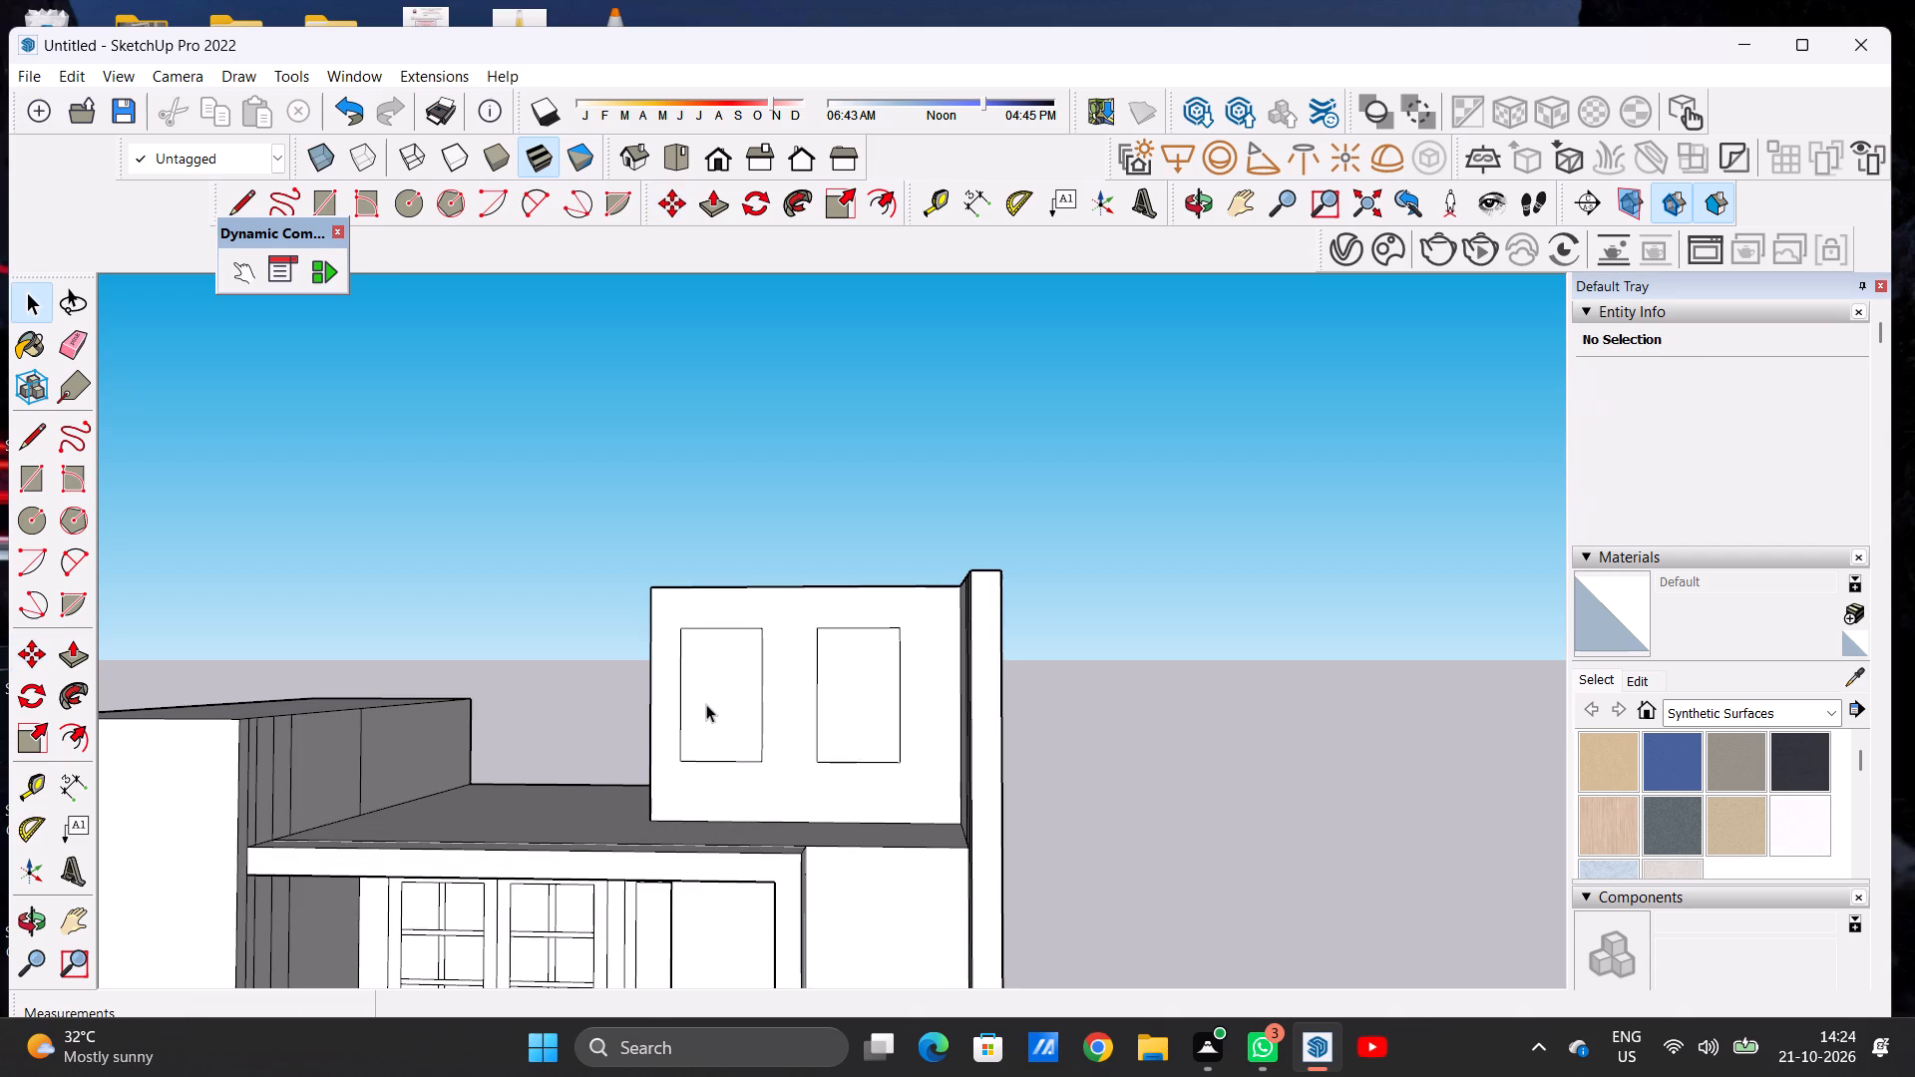
scroll(706, 704, "up", 1)
type("OF")
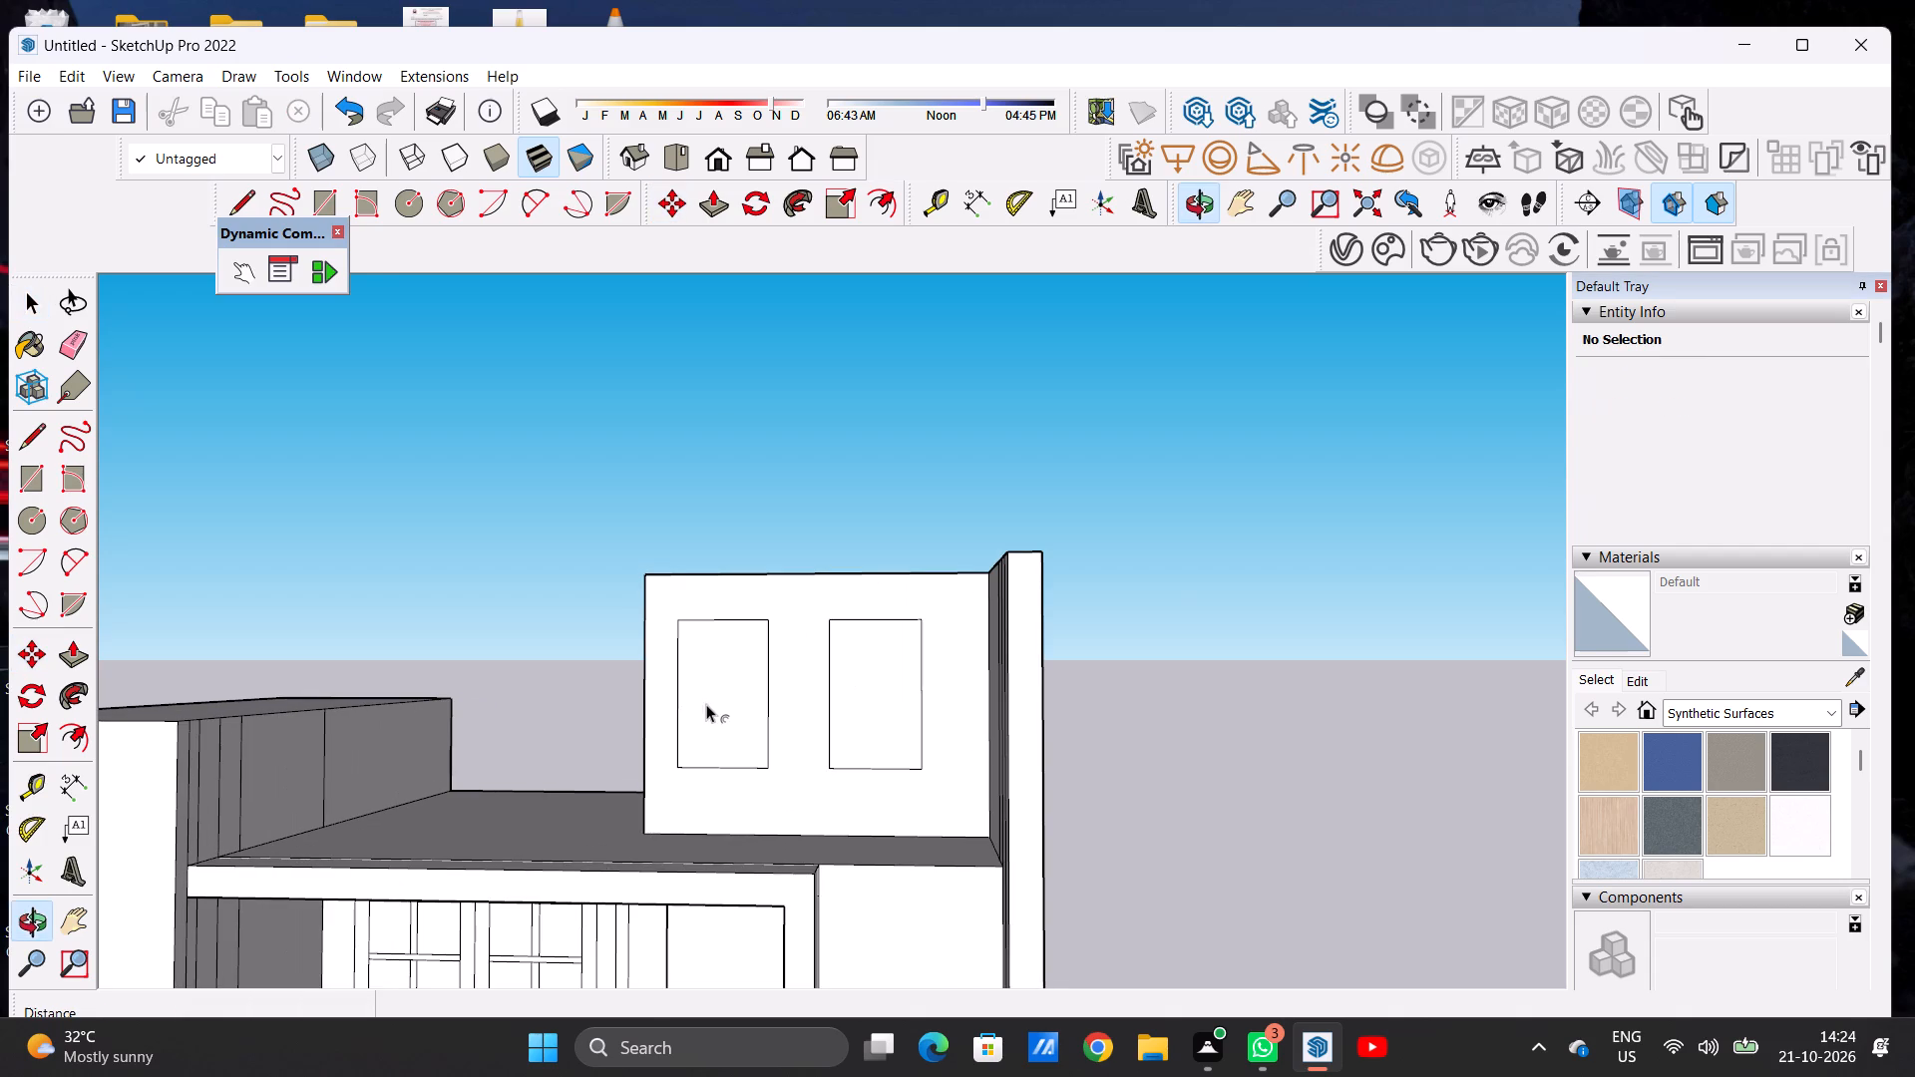
left_click(718, 629)
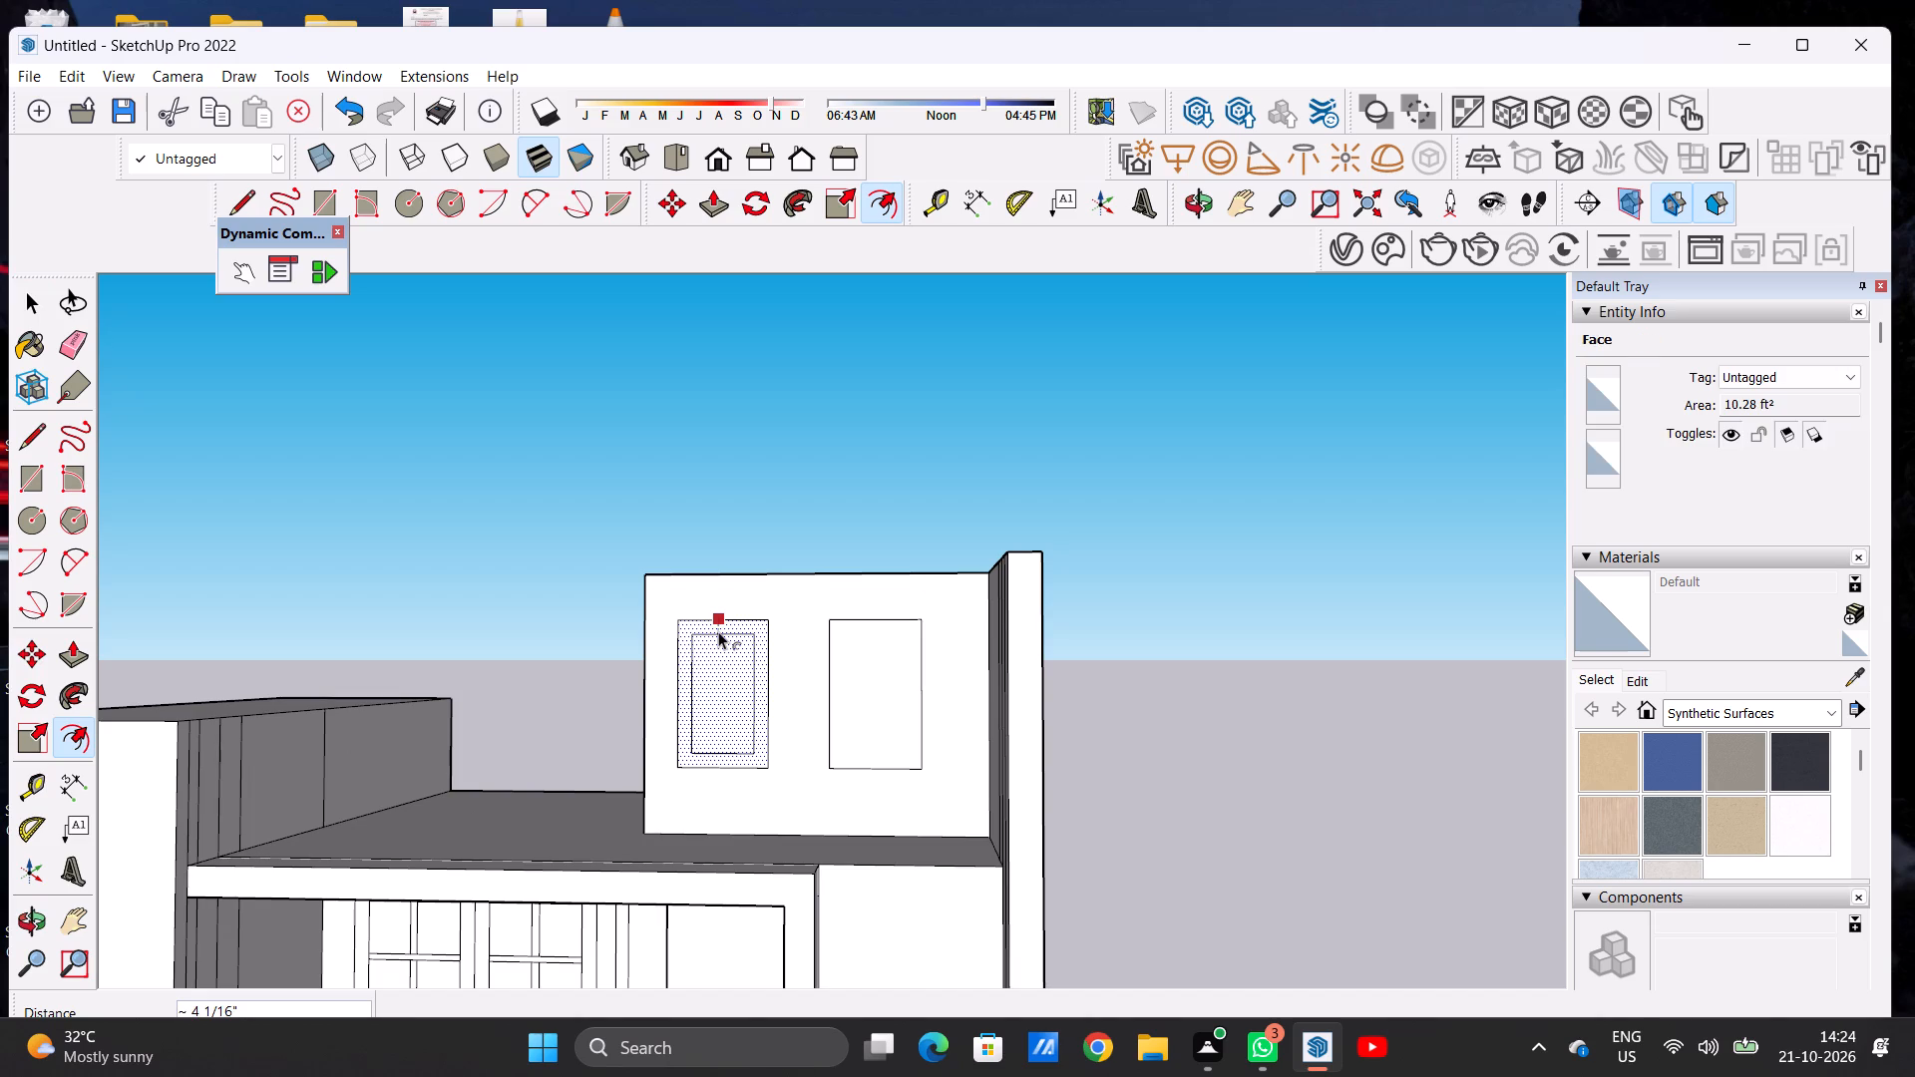
left_click(718, 631)
double_click(877, 651)
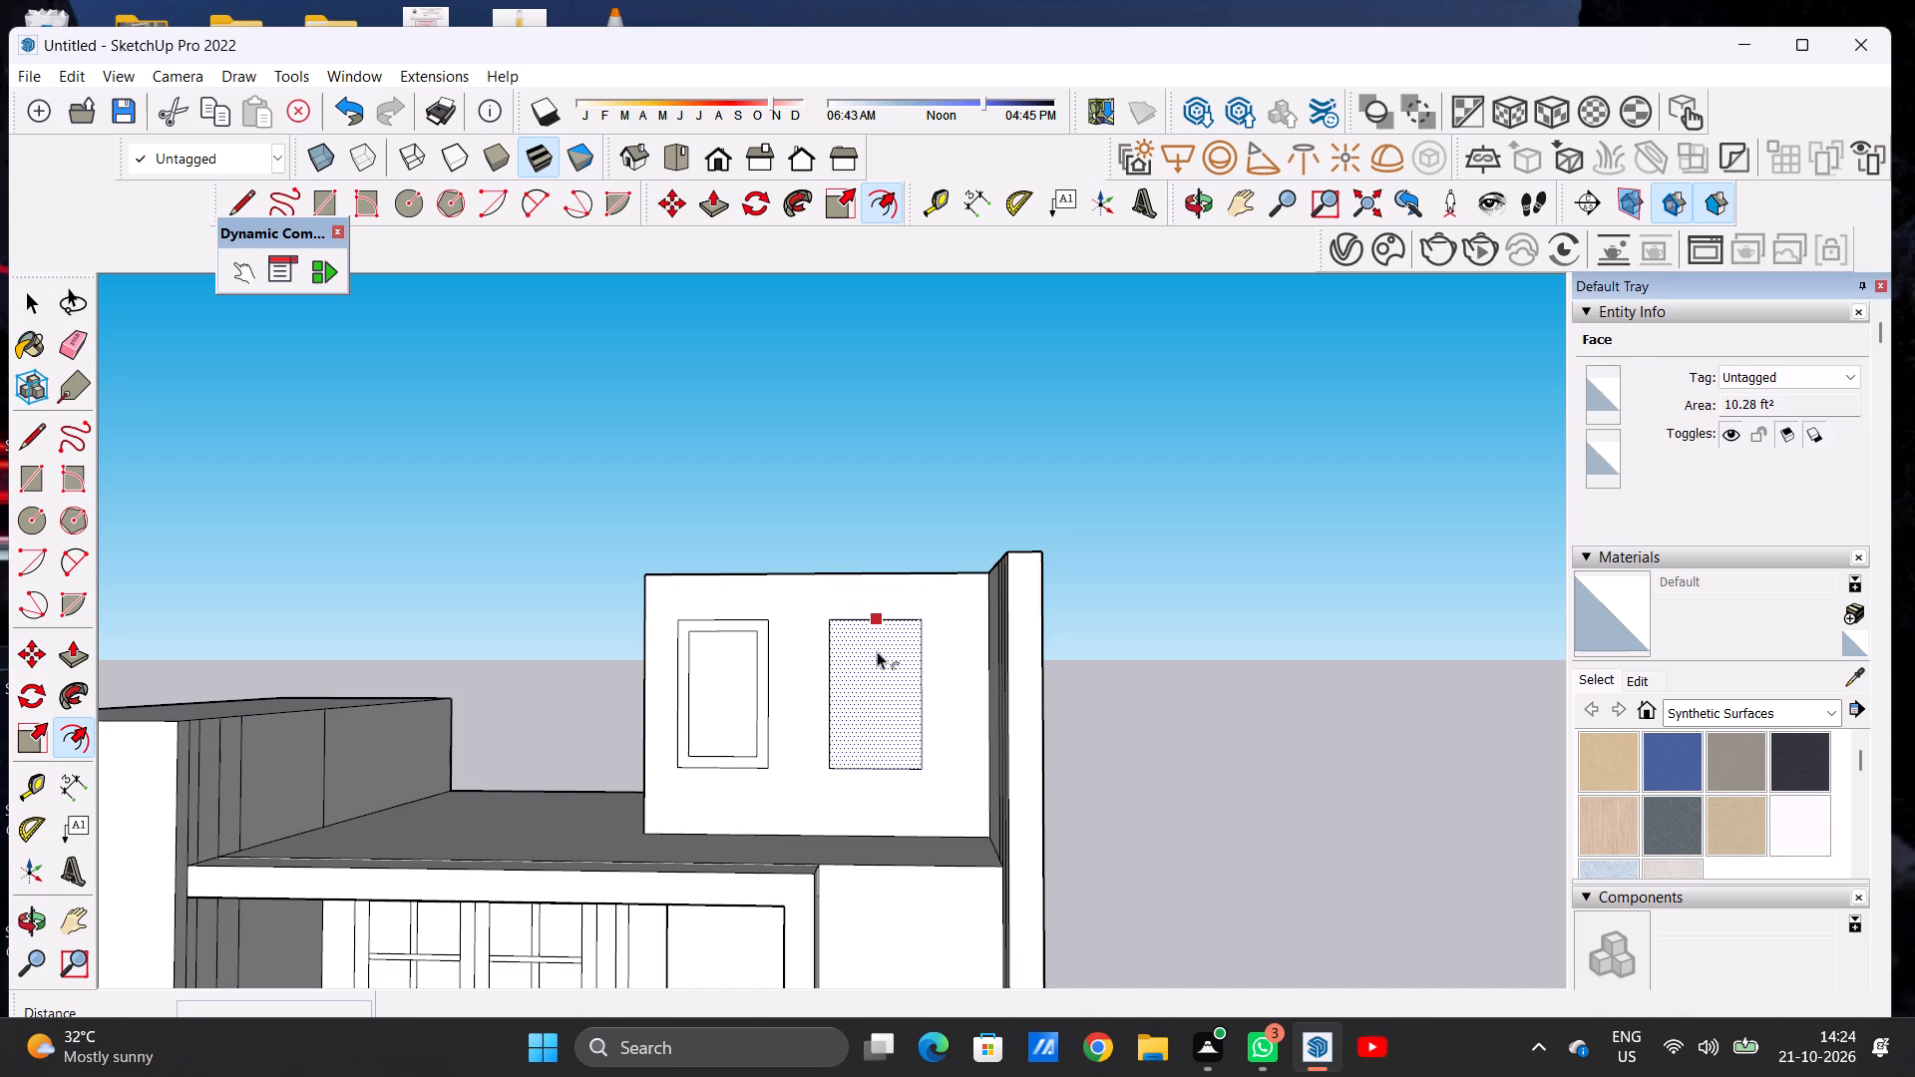
key("space")
left_click(864, 531)
Examine the framed rooftop windows, the roof slab and the side walls from the front and from above.
scroll(798, 765, "down", 6)
scroll(818, 779, "up", 1)
scroll(818, 779, "down", 6)
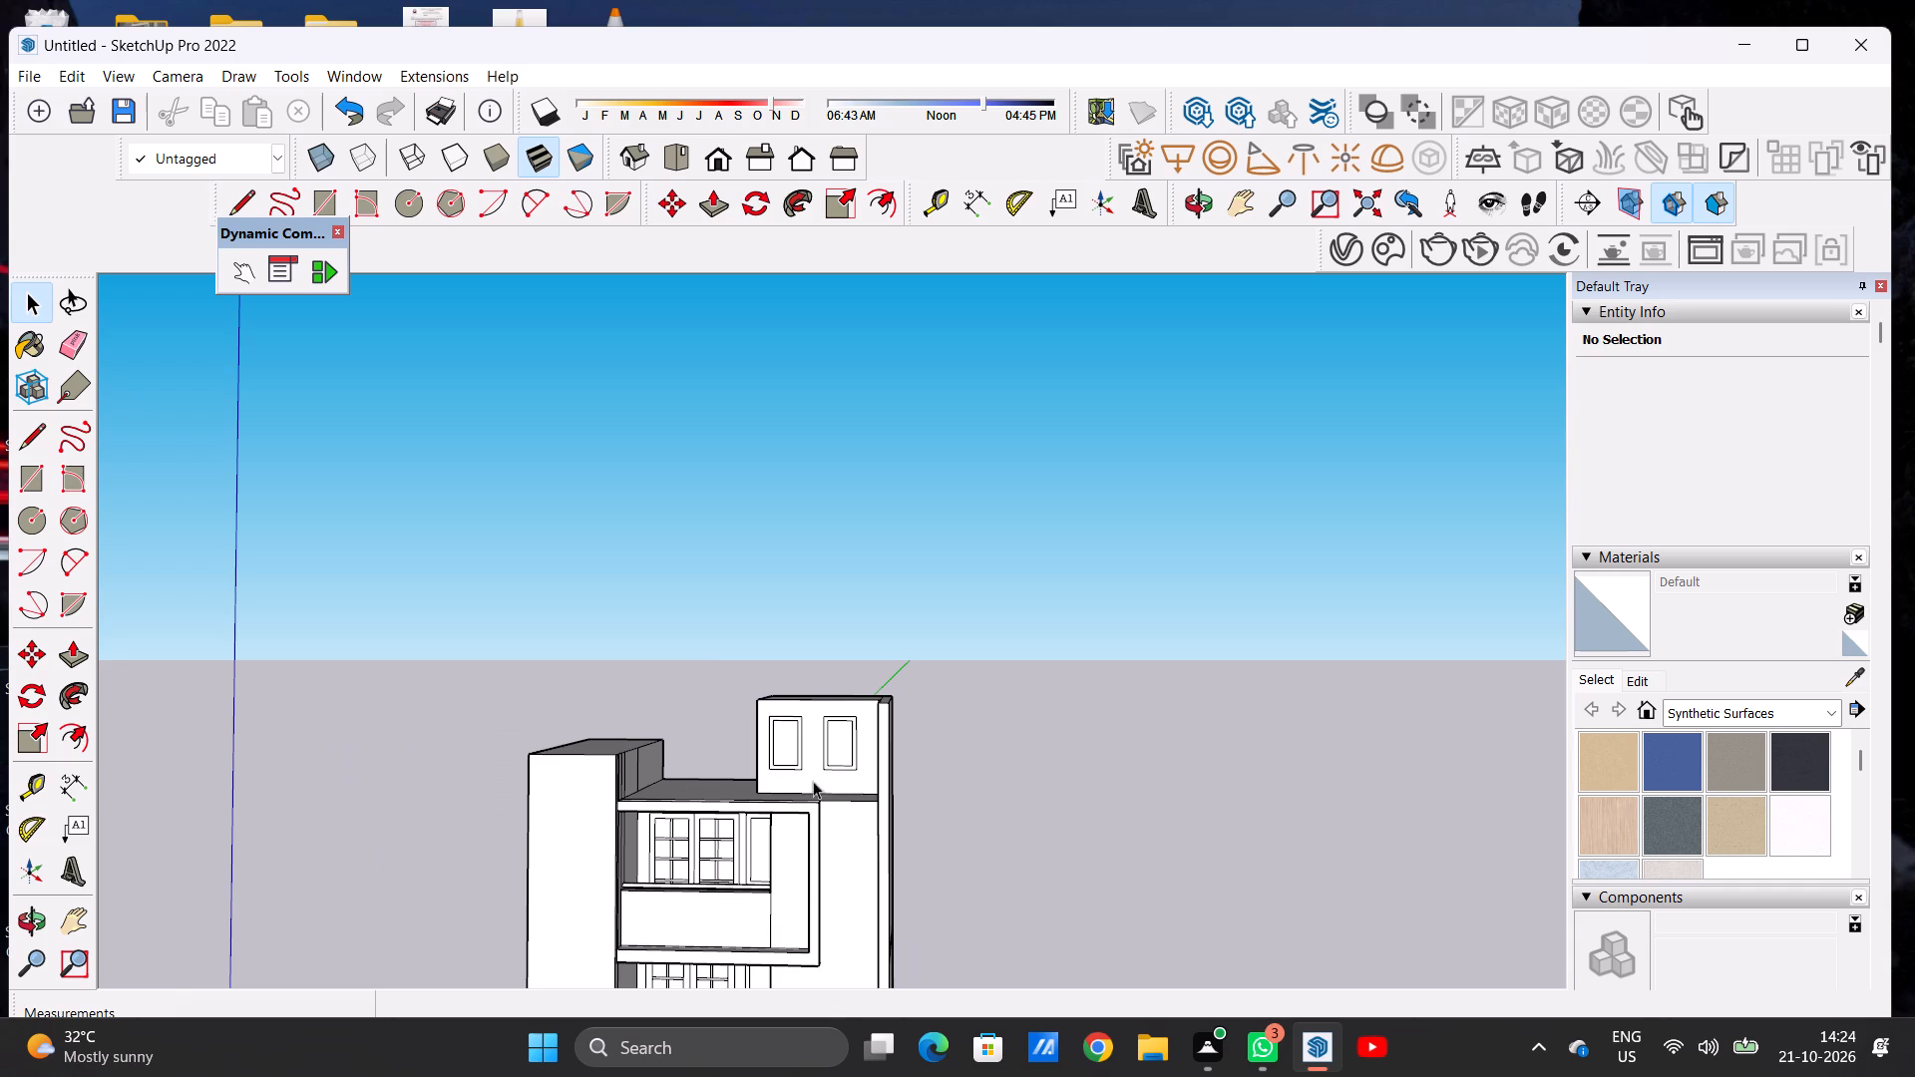
scroll(724, 786, "down", 2)
scroll(729, 780, "up", 1)
scroll(731, 776, "down", 1)
middle_click_drag(719, 735, 732, 790)
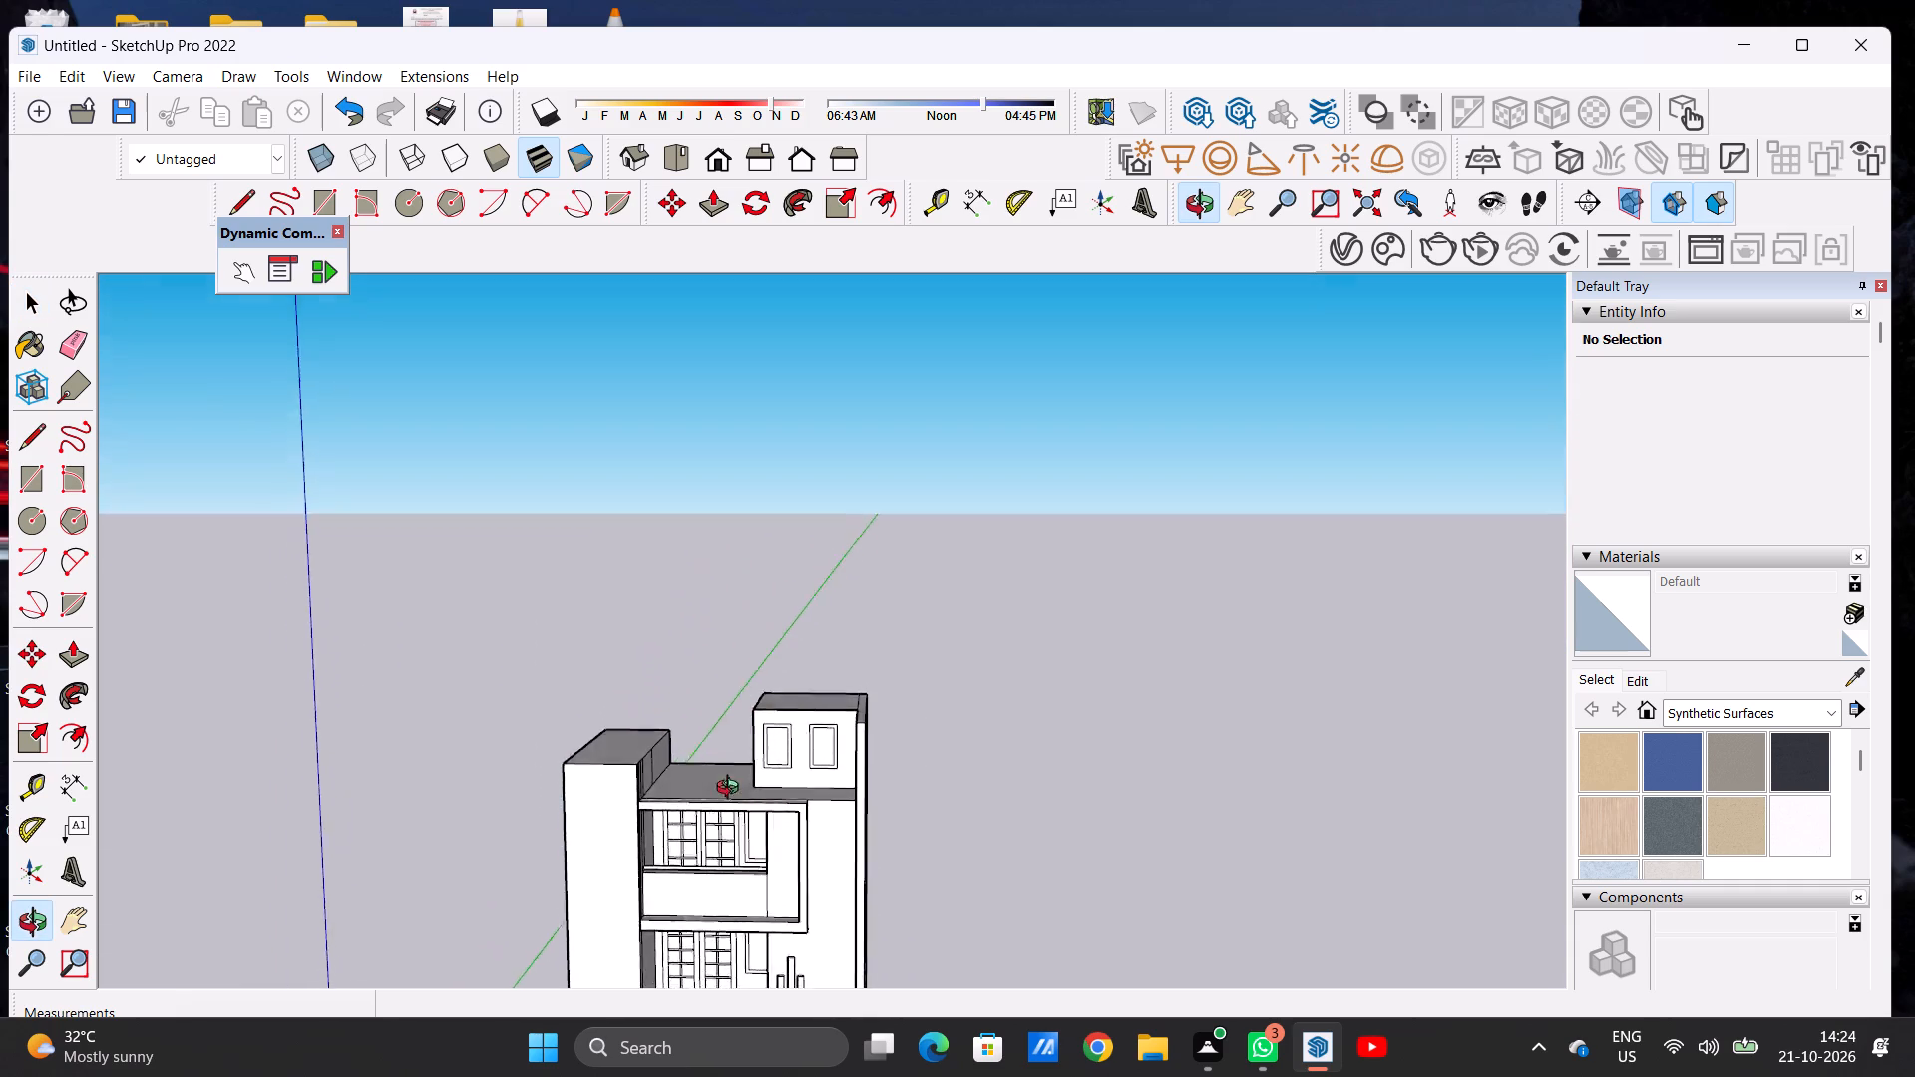
middle_click_drag(732, 790, 761, 893)
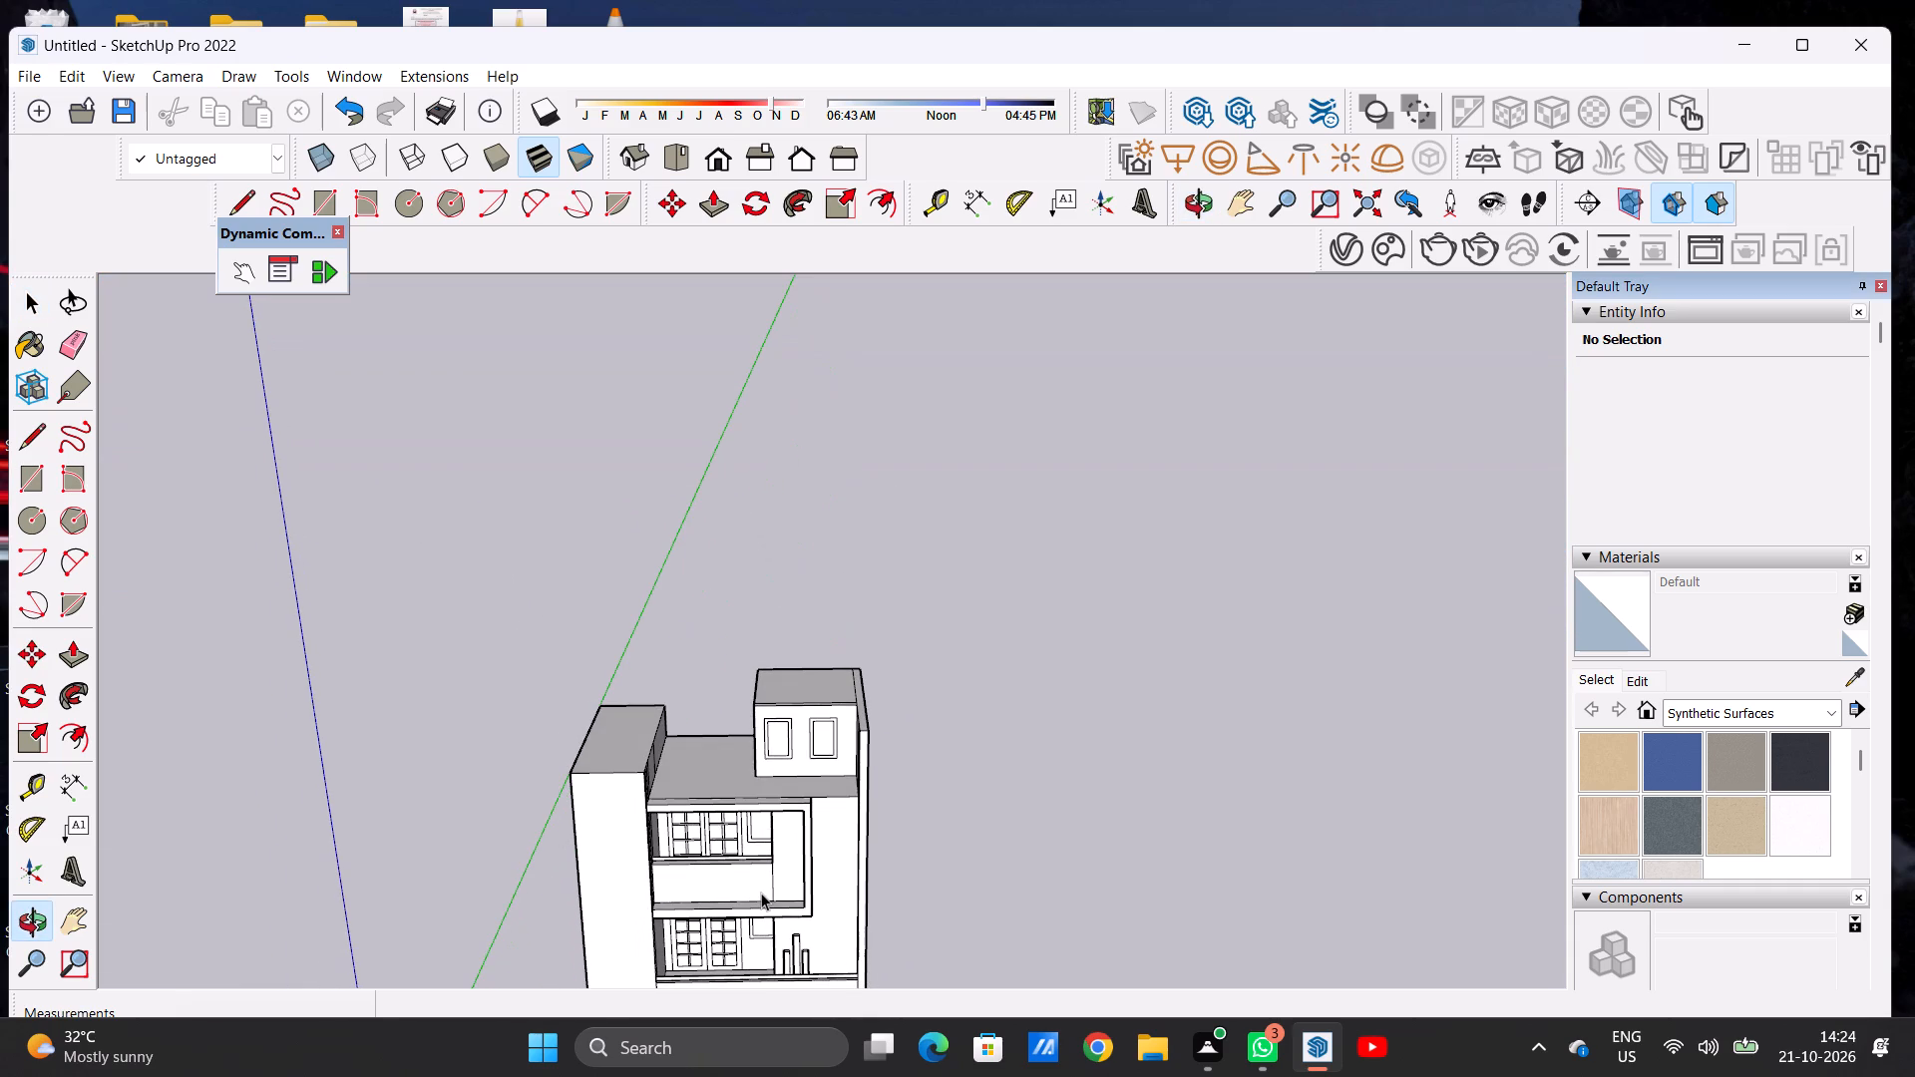
scroll(748, 878, "down", 1)
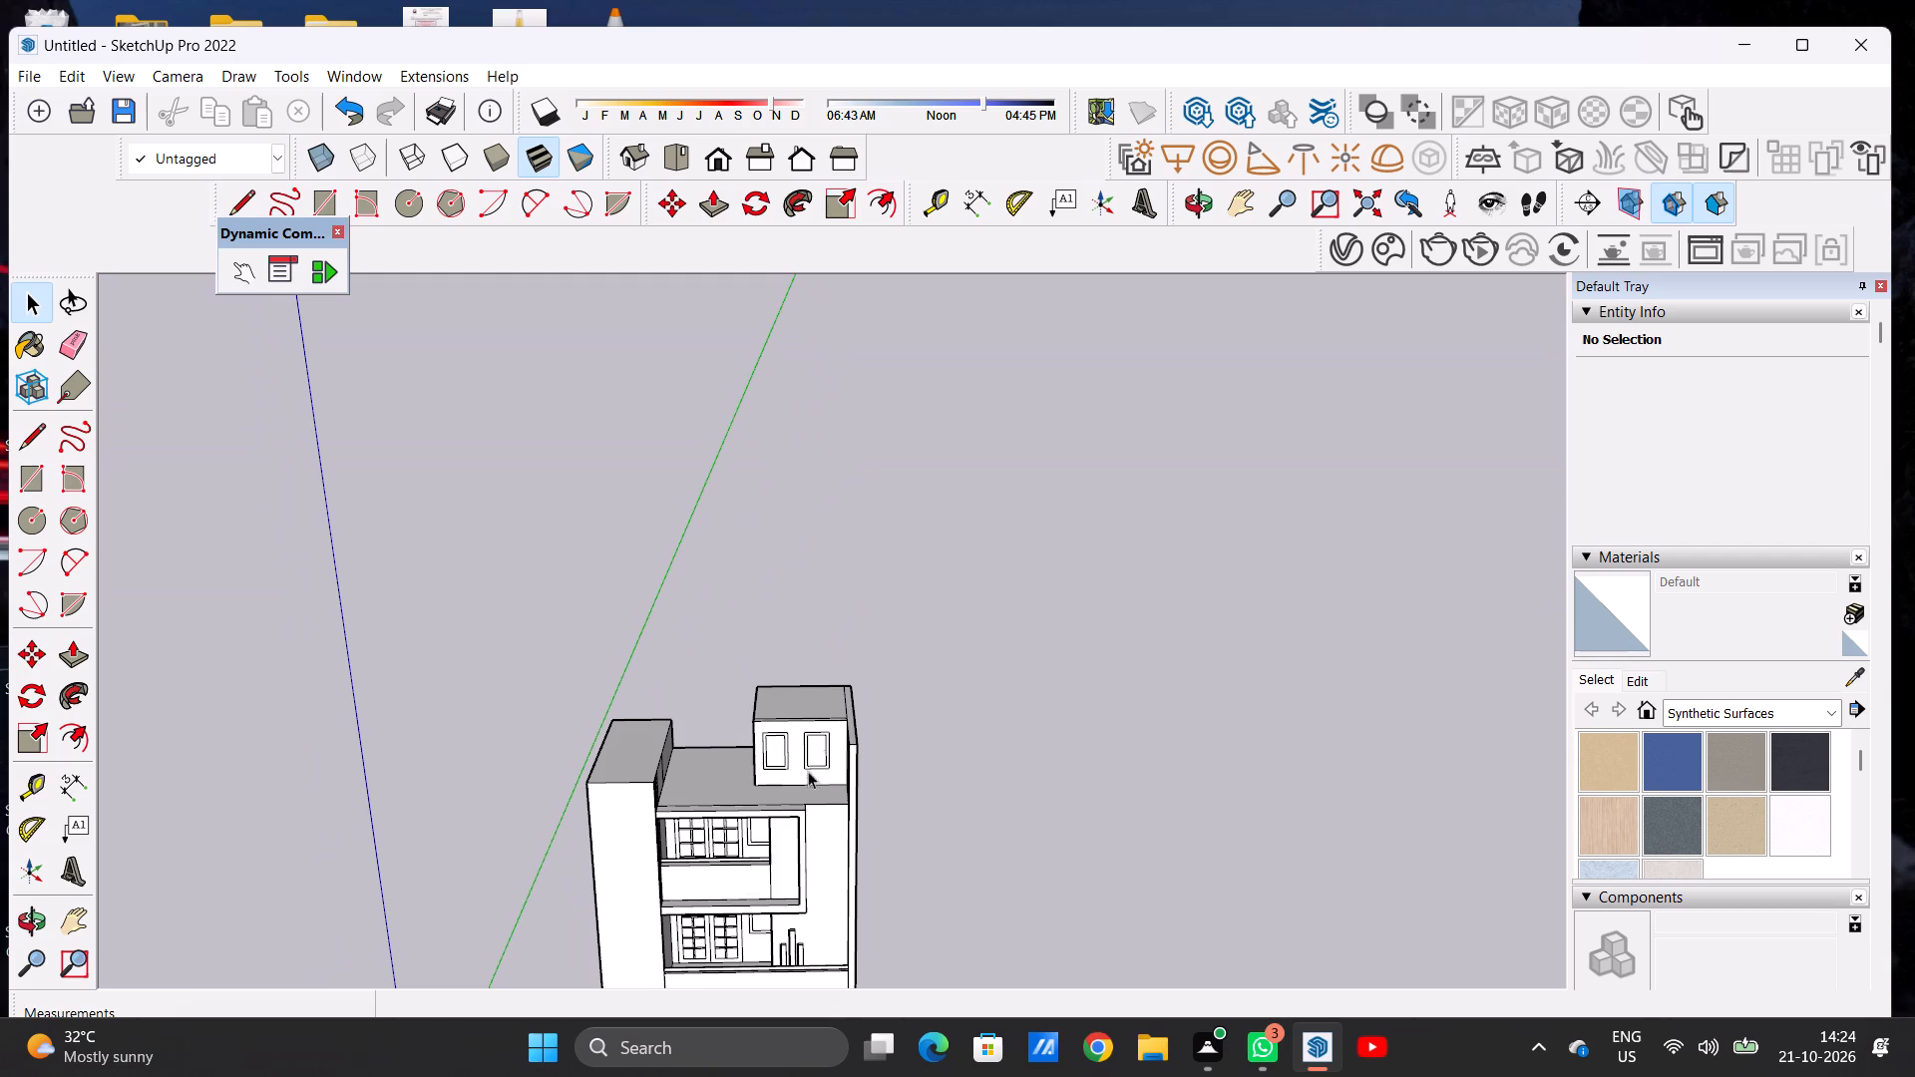
scroll(821, 725, "up", 5)
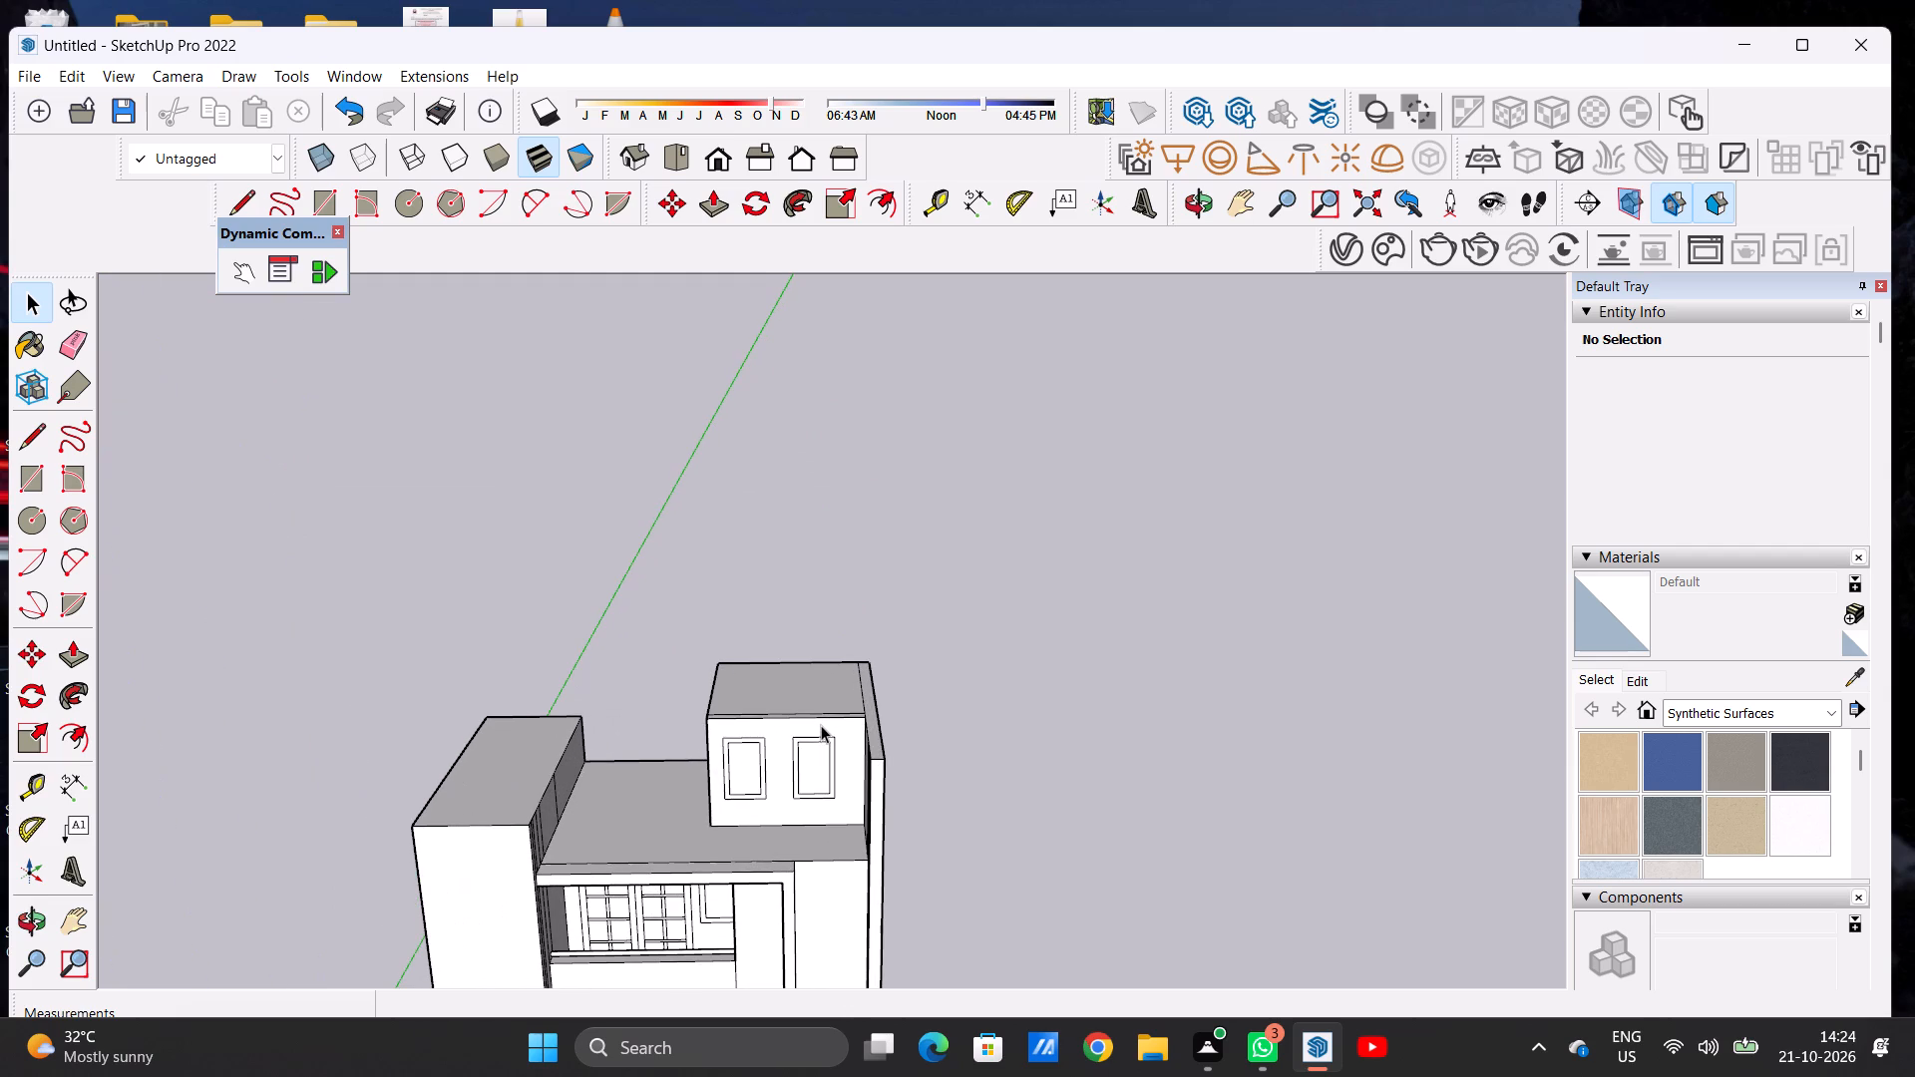
scroll(821, 725, "down", 2)
scroll(841, 816, "up", 4)
middle_click_drag(840, 841, 839, 872)
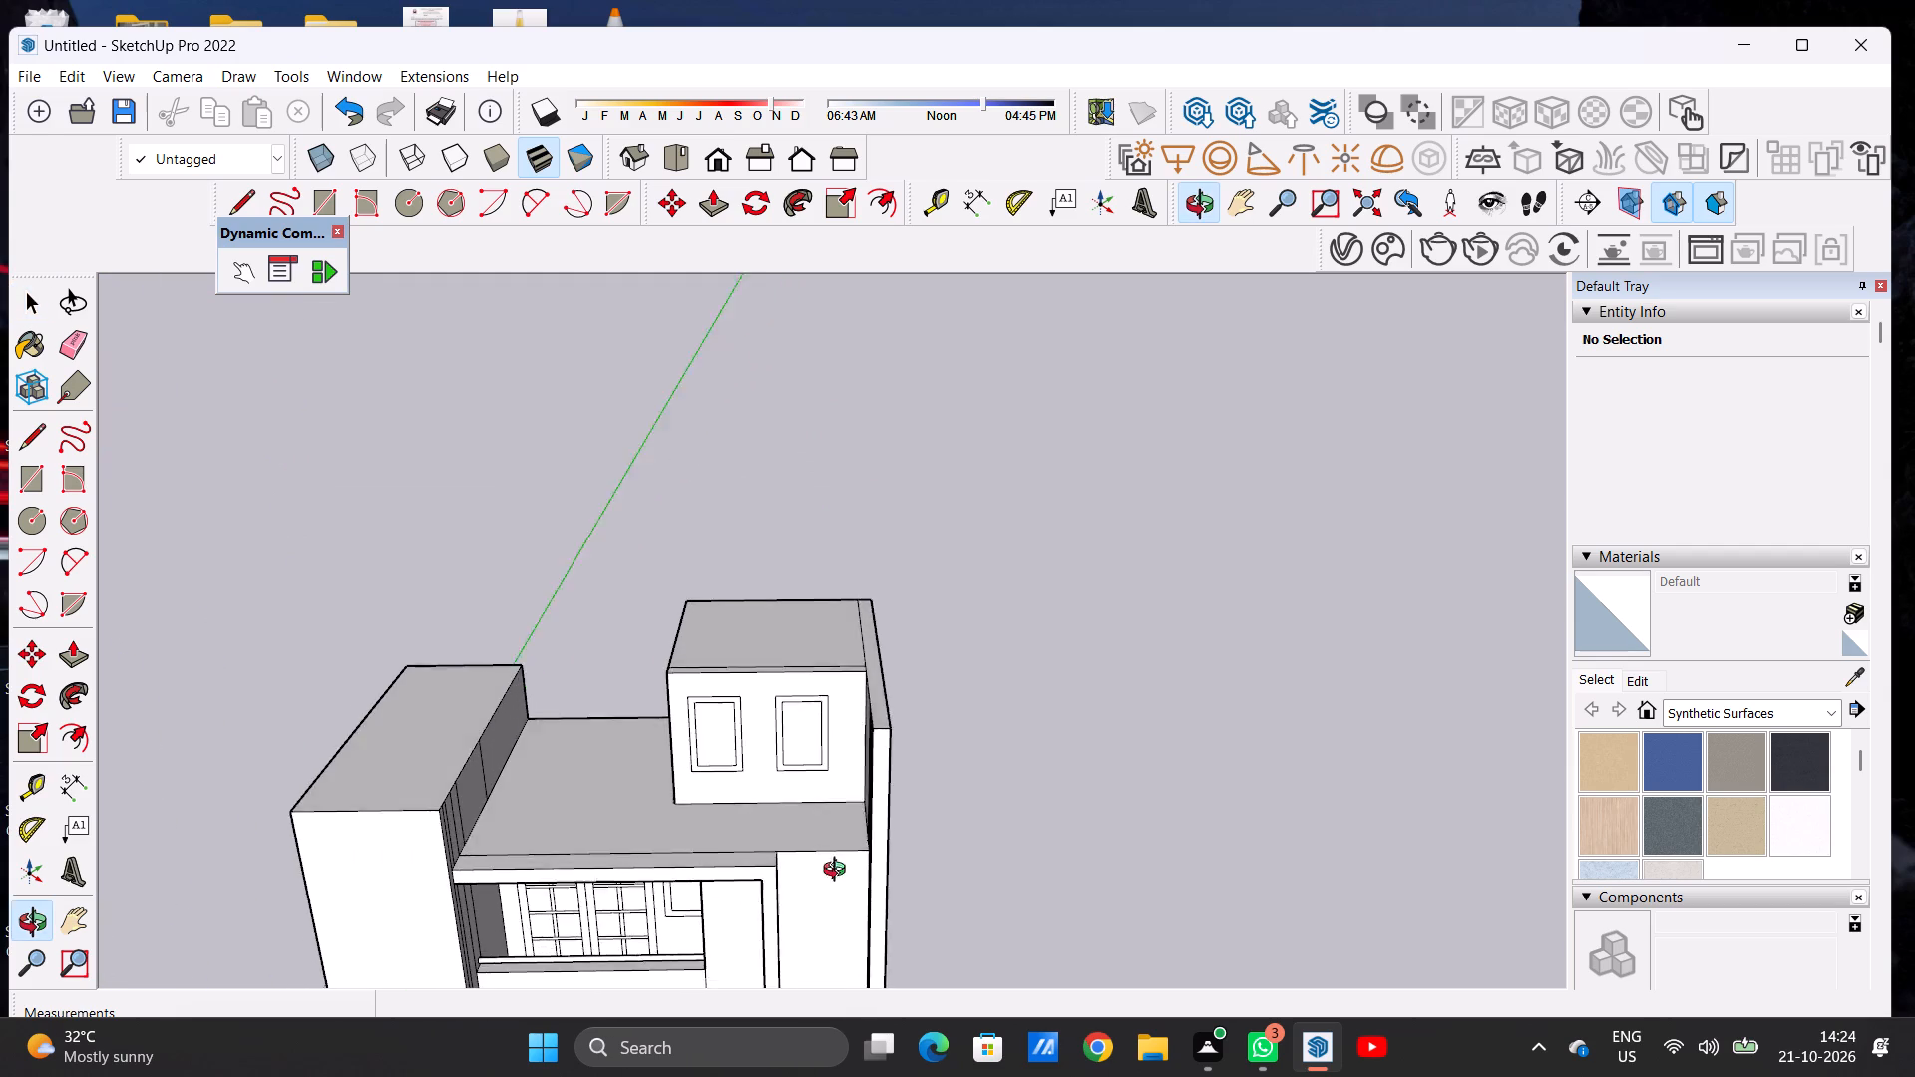
middle_click_drag(839, 872, 818, 941)
scroll(735, 864, "up", 6)
scroll(736, 851, "down", 4)
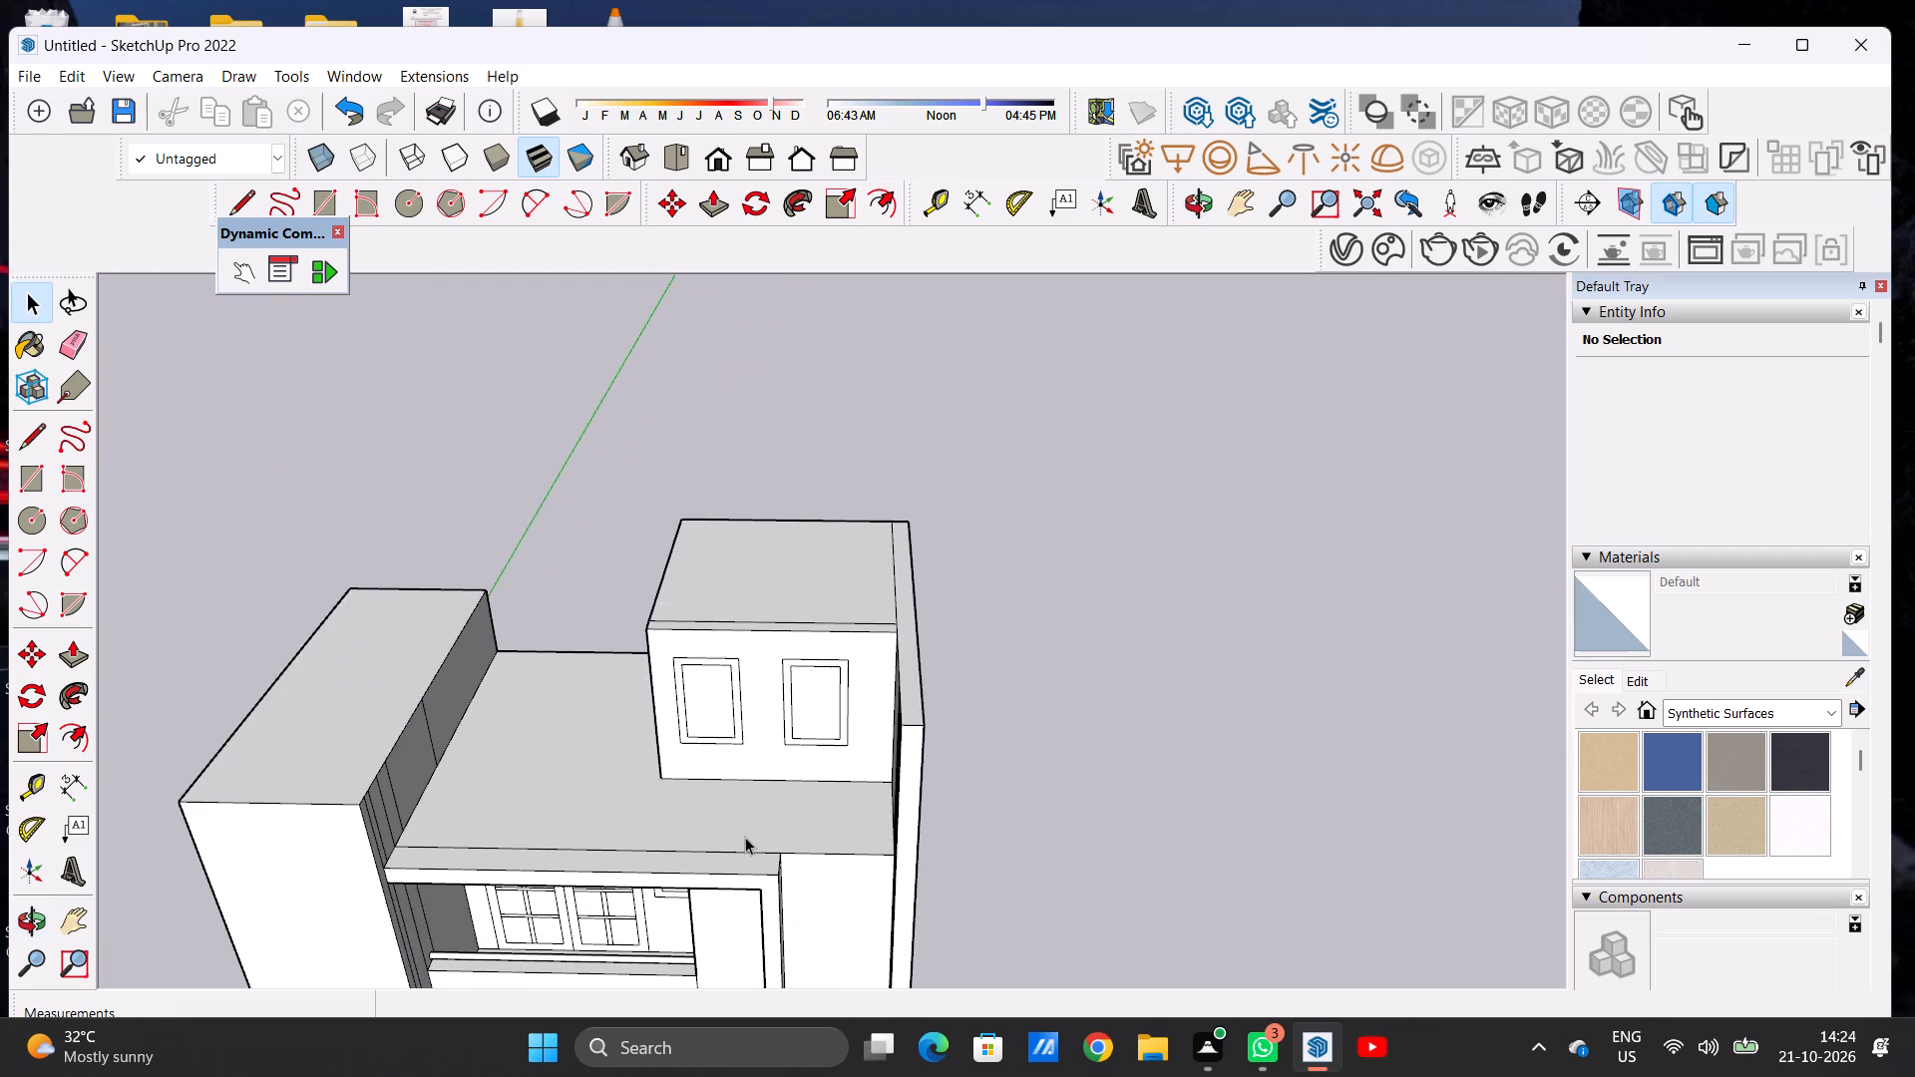
scroll(745, 837, "down", 6)
middle_click_drag(692, 877, 520, 948)
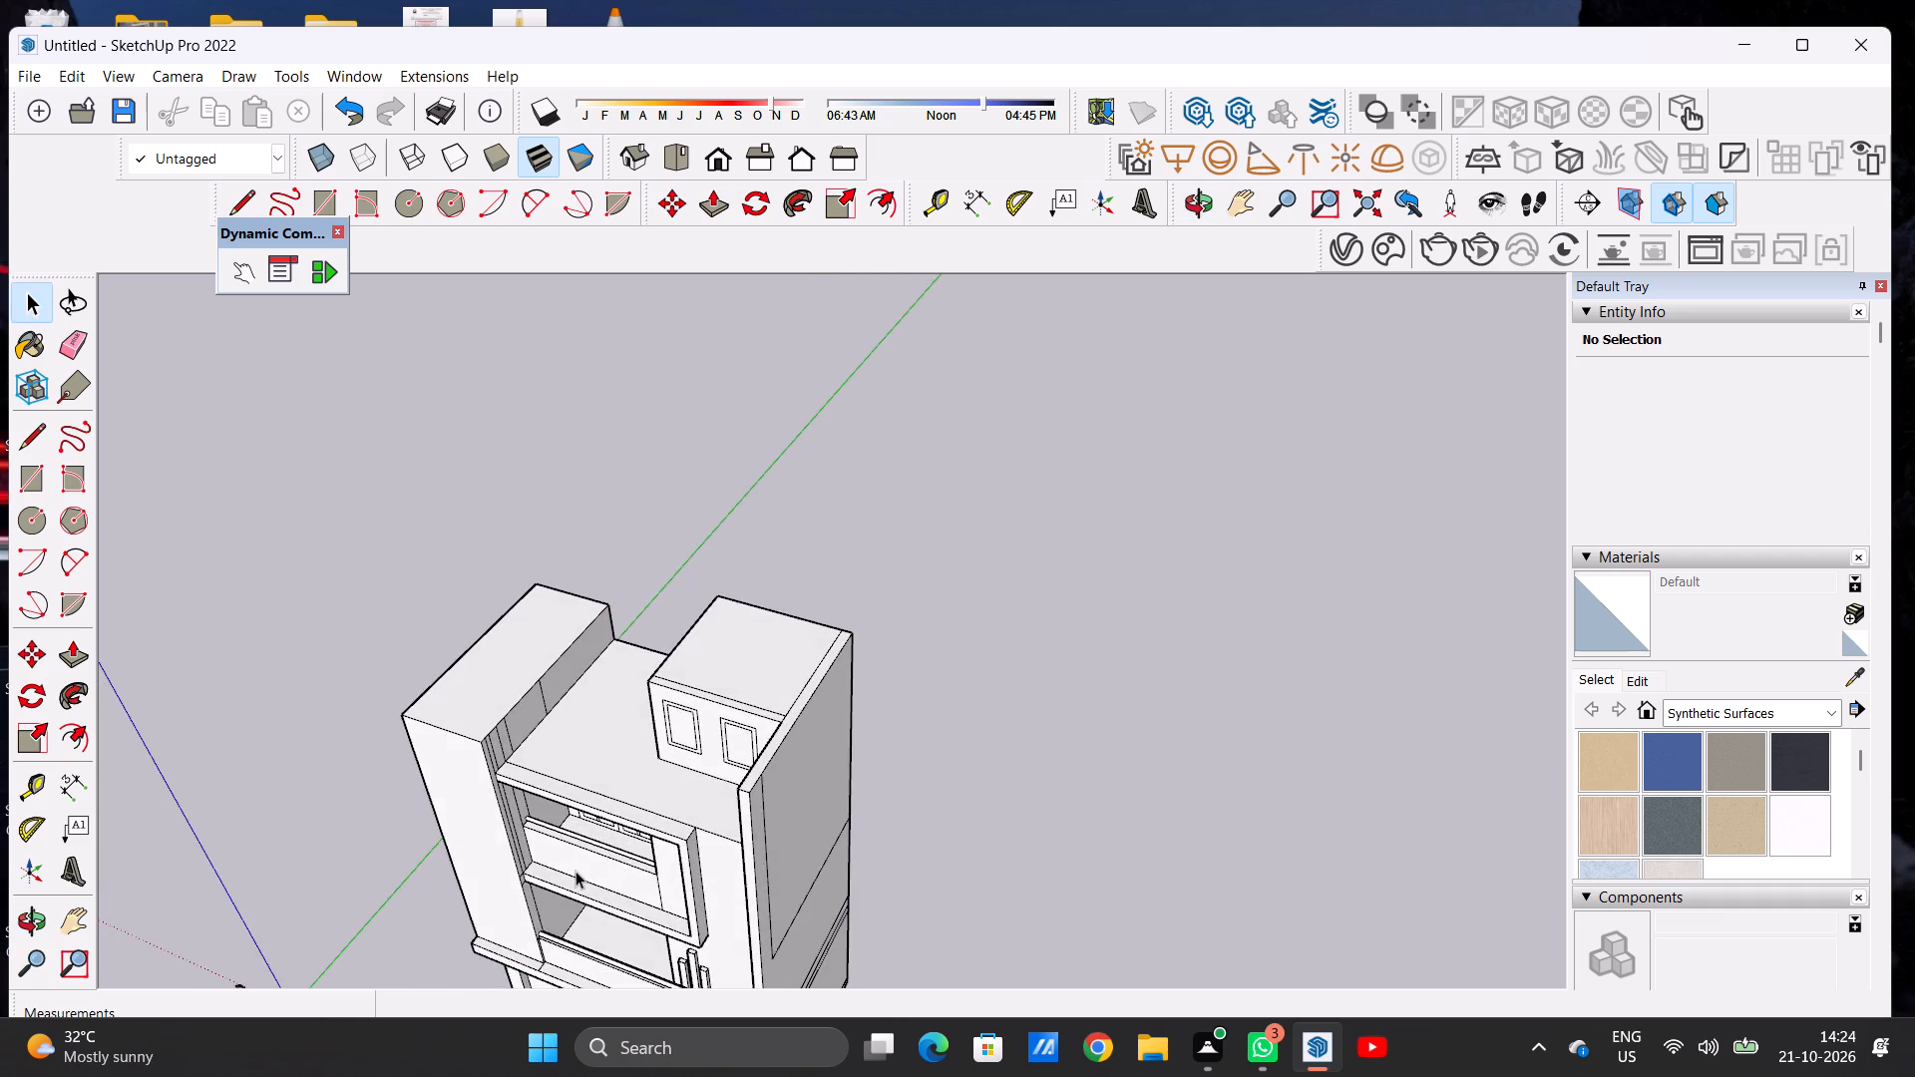
scroll(575, 871, "up", 6)
middle_click_drag(670, 798, 639, 809)
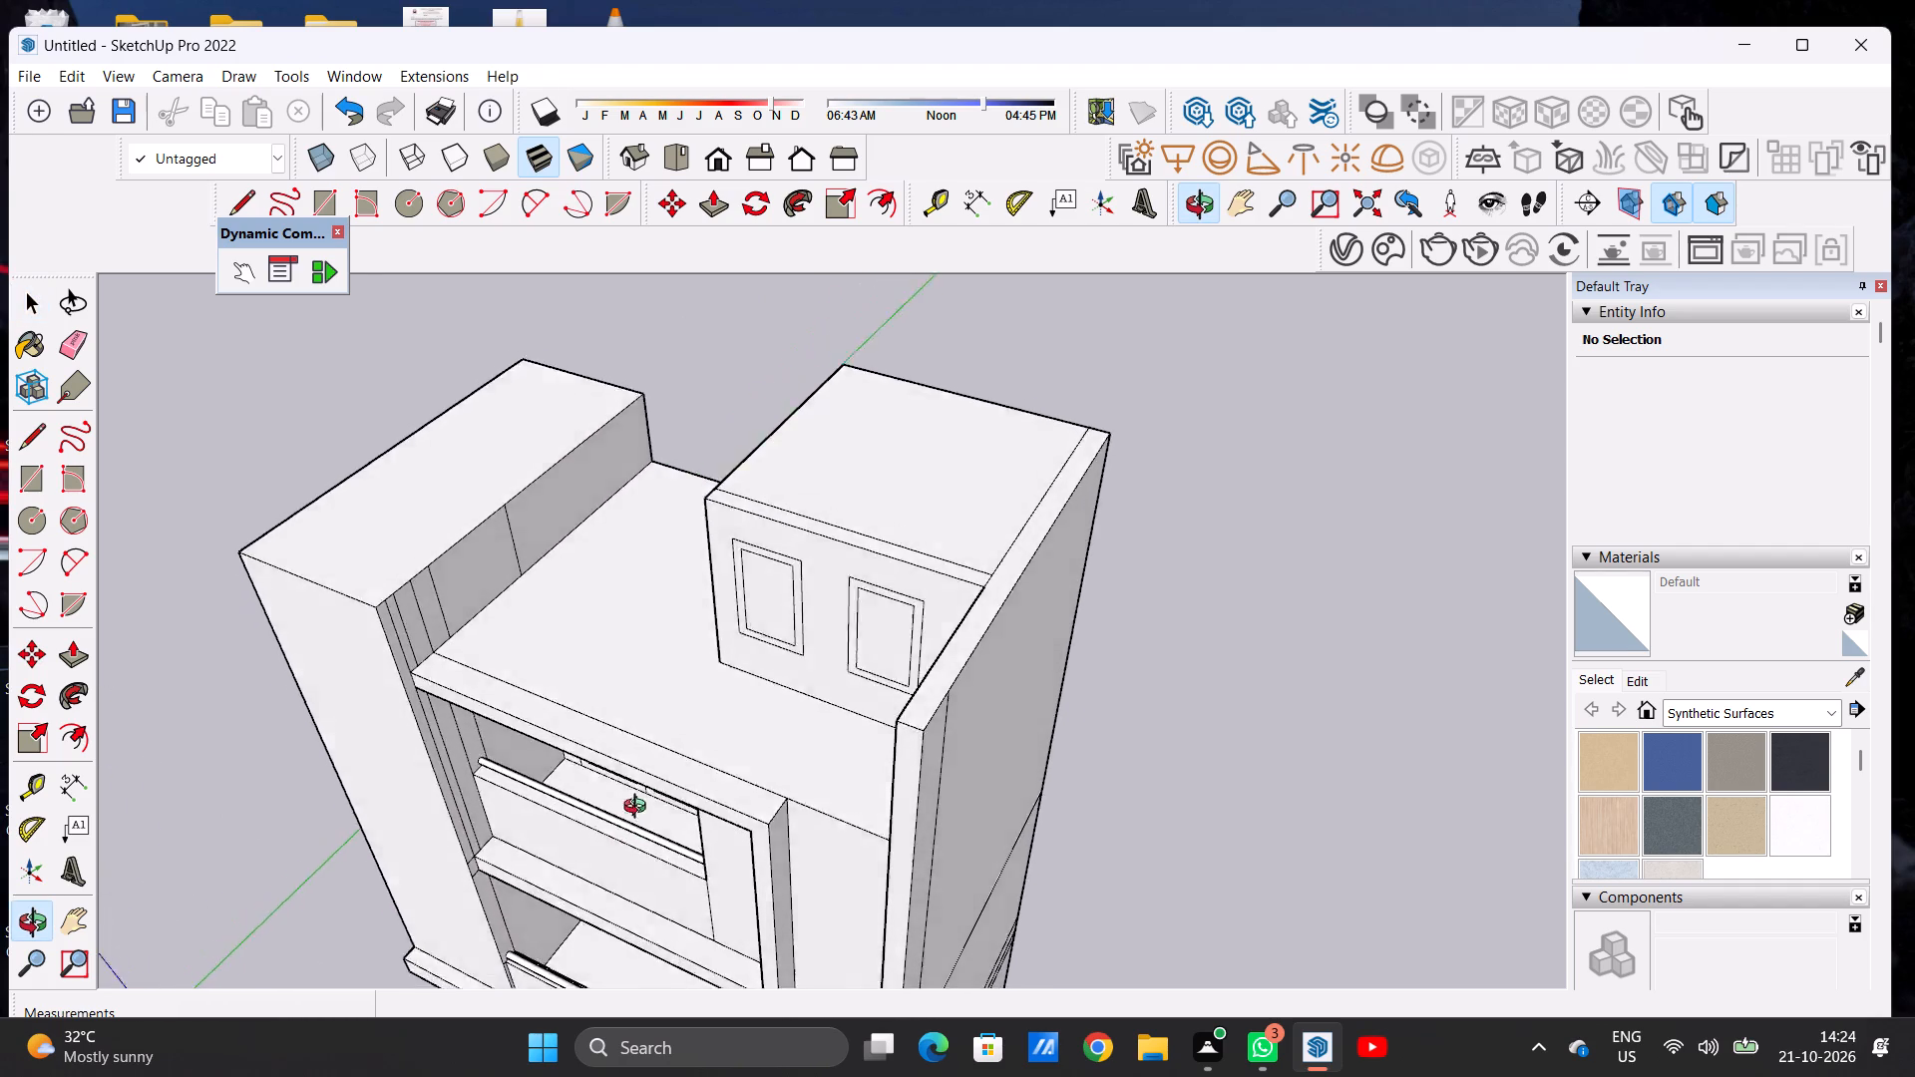
middle_click_drag(639, 809, 753, 698)
scroll(745, 749, "down", 1)
scroll(745, 749, "up", 2)
scroll(745, 750, "down", 1)
scroll(745, 750, "up", 1)
scroll(745, 750, "down", 1)
scroll(762, 728, "up", 3)
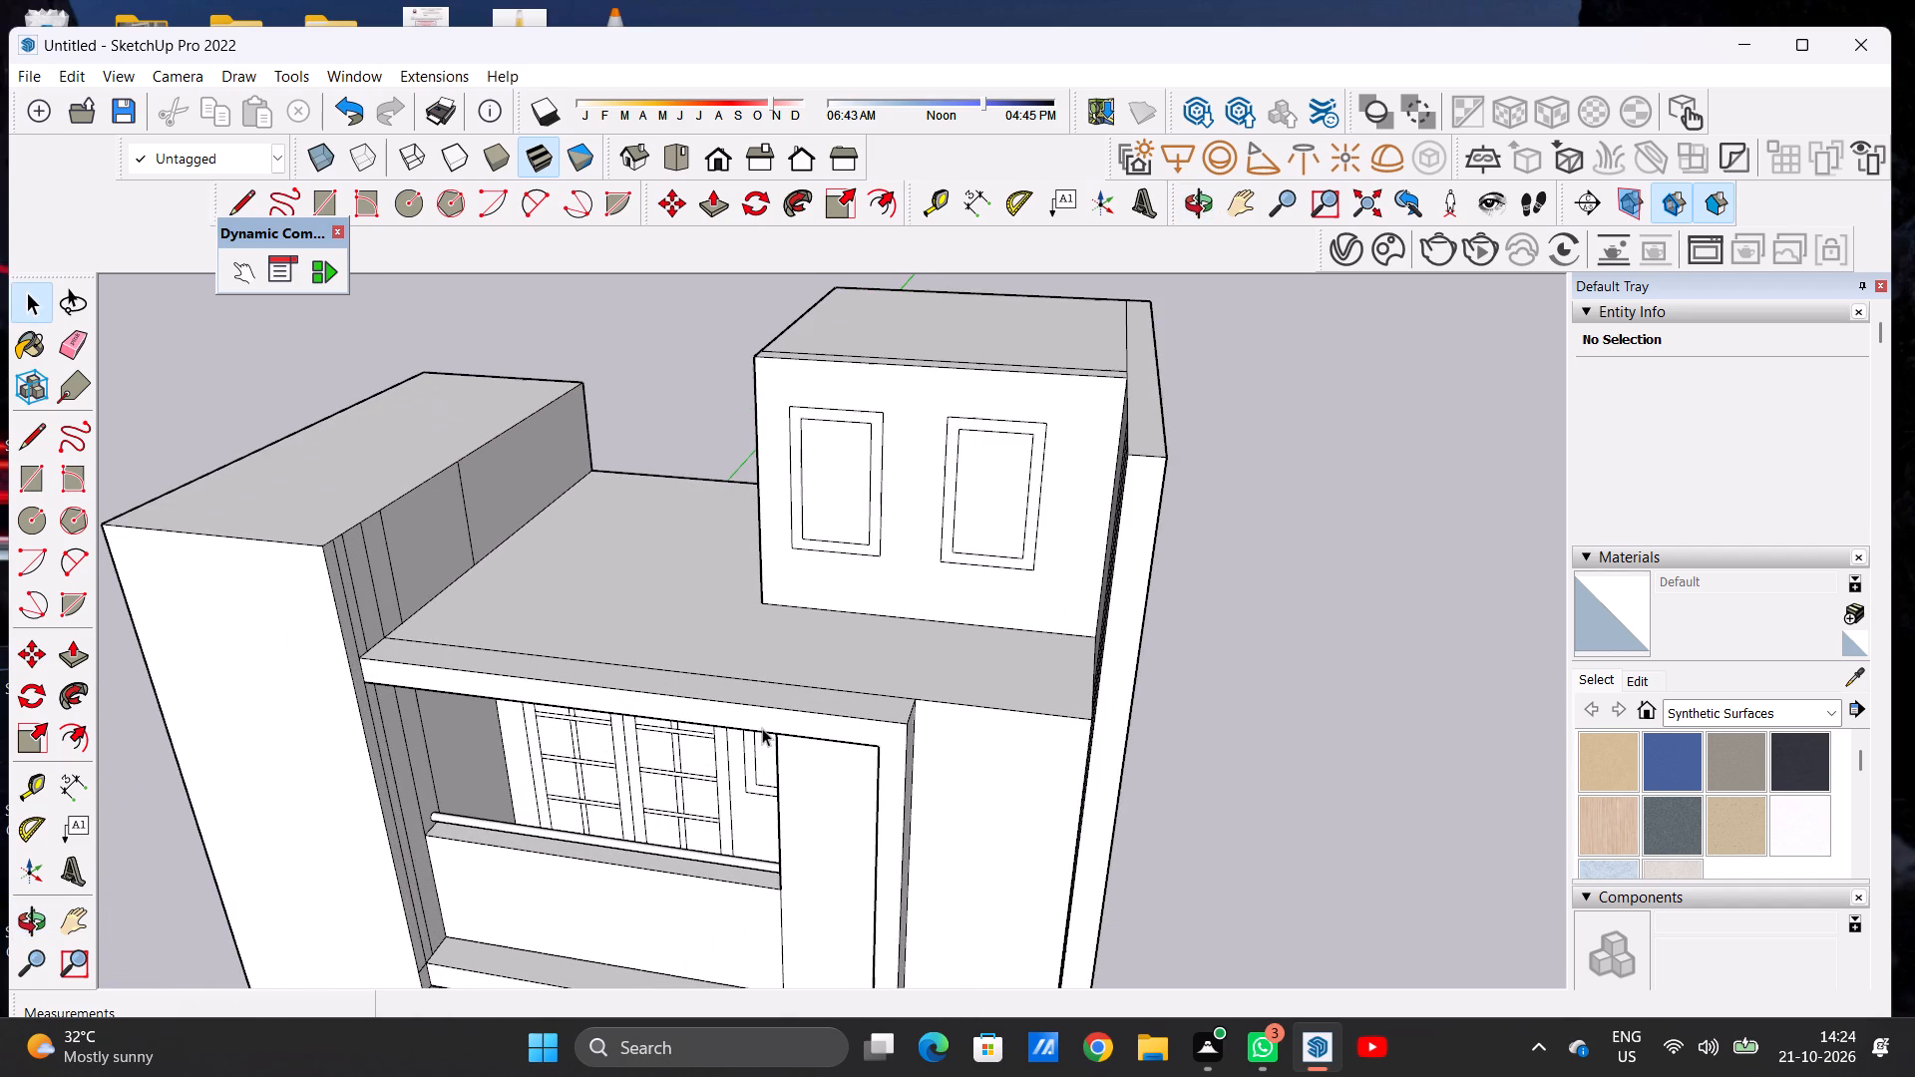
Inspect the upper balcony frame's top corner and underside beside the solid front panel, from above and below.
key("l")
middle_click_drag(765, 717, 717, 887)
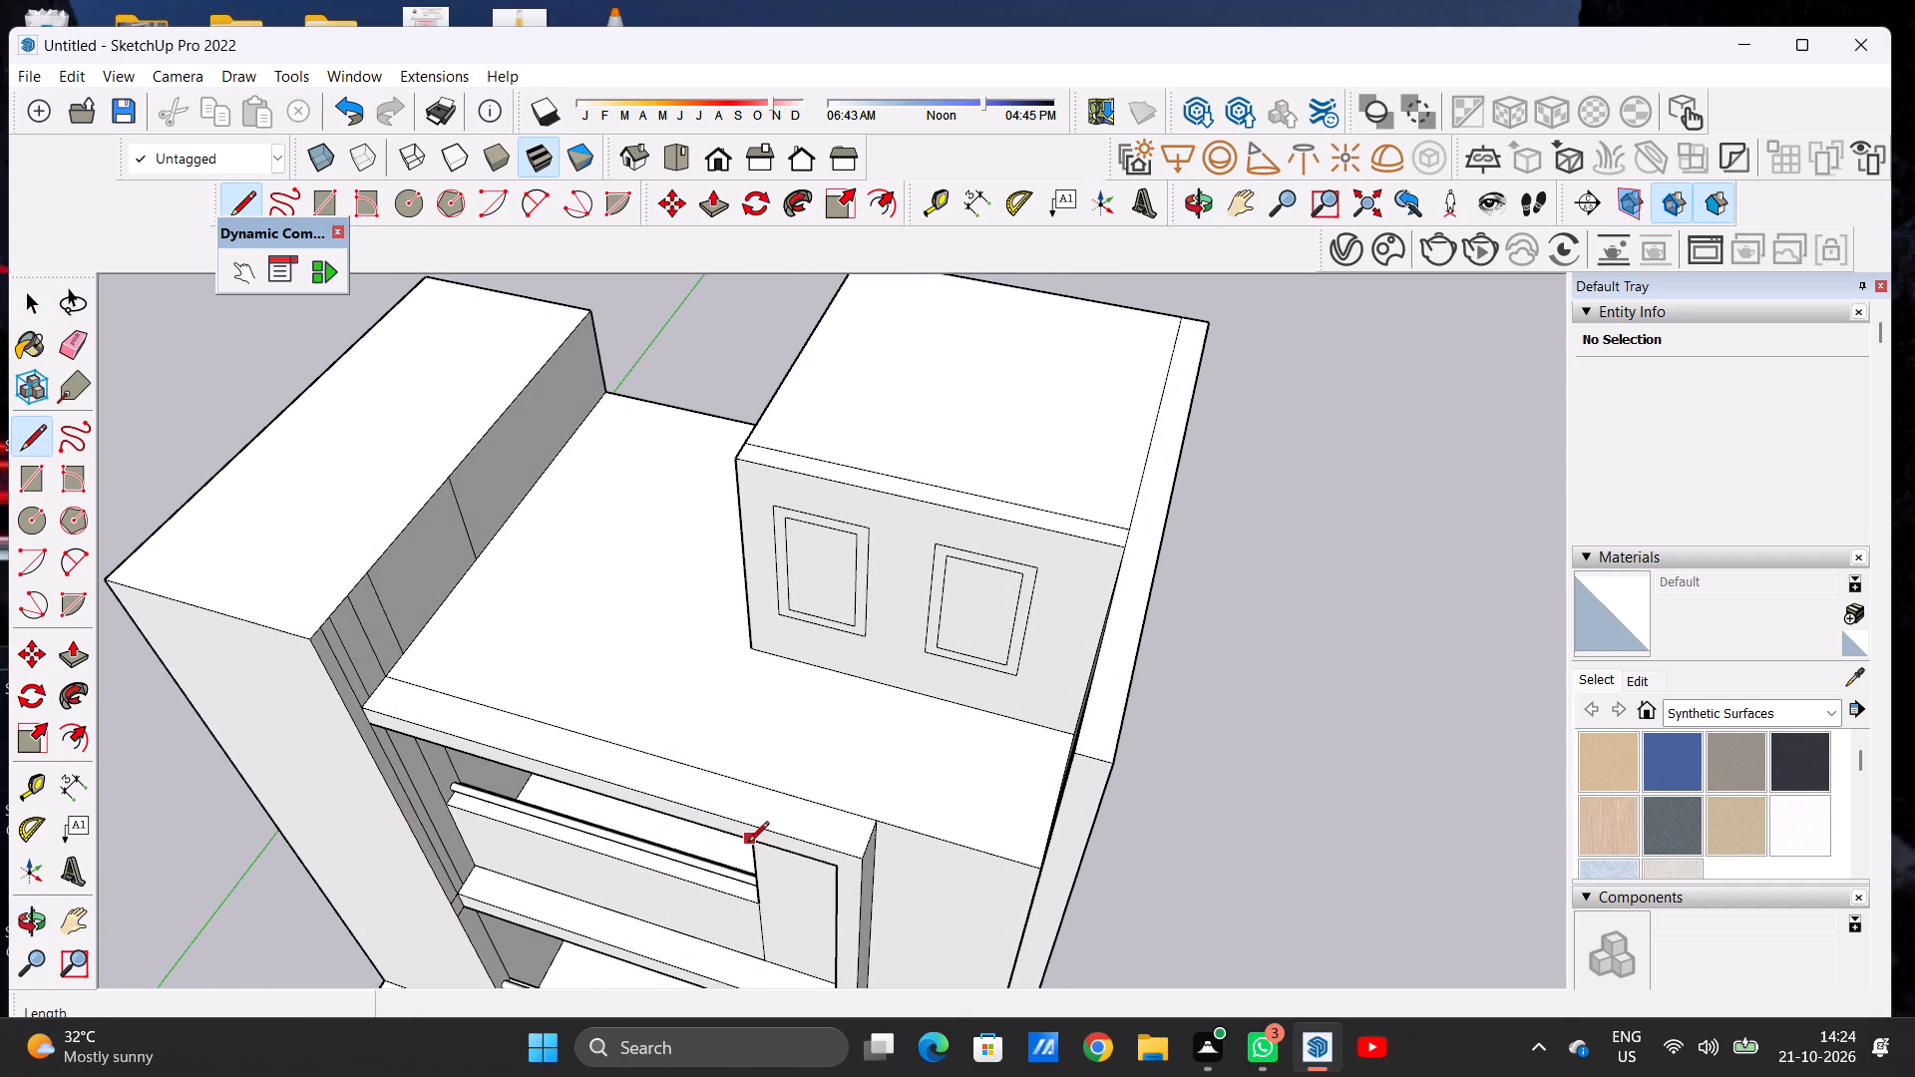
scroll(747, 847, "up", 4)
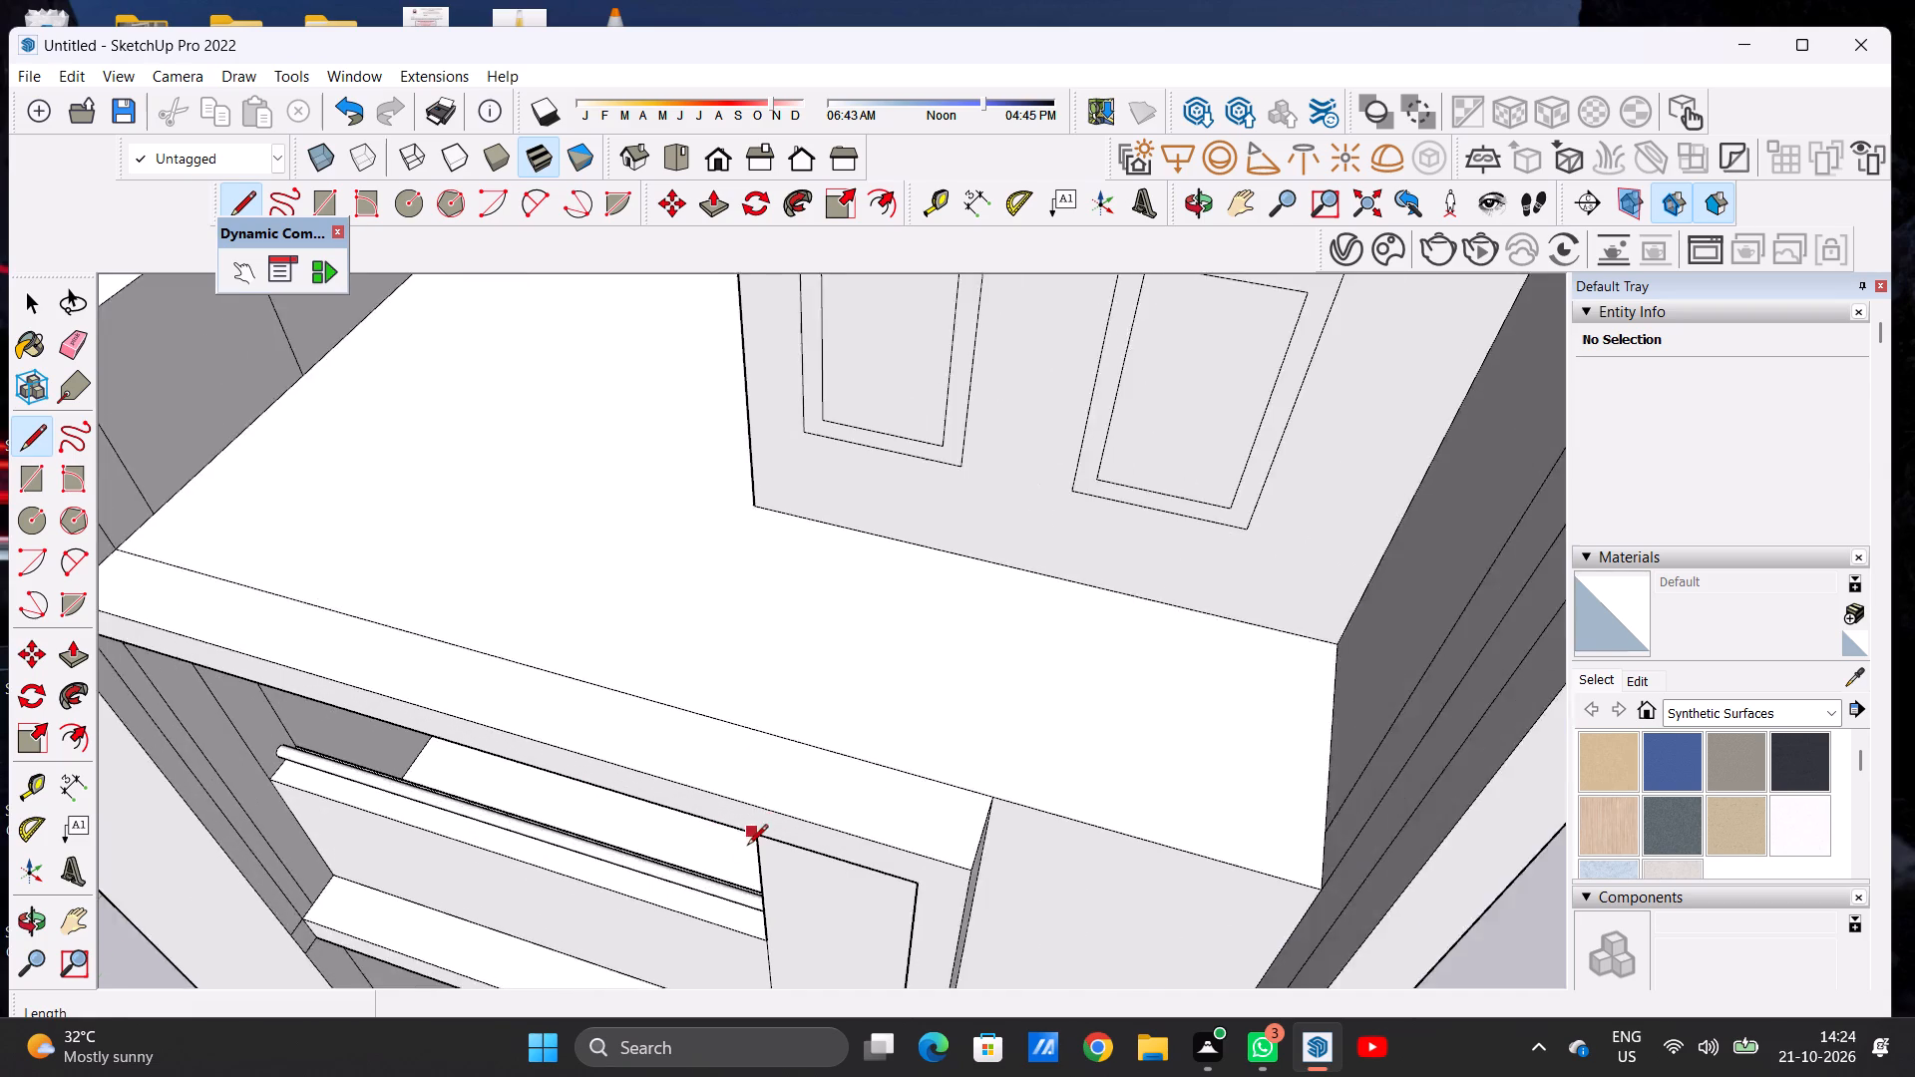
scroll(747, 847, "up", 2)
middle_click_drag(747, 836, 791, 700)
scroll(791, 700, "up", 1)
scroll(791, 708, "down", 1)
scroll(780, 719, "up", 1)
scroll(780, 719, "down", 1)
scroll(780, 719, "up", 1)
scroll(780, 719, "down", 3)
scroll(780, 719, "up", 1)
scroll(780, 719, "down", 6)
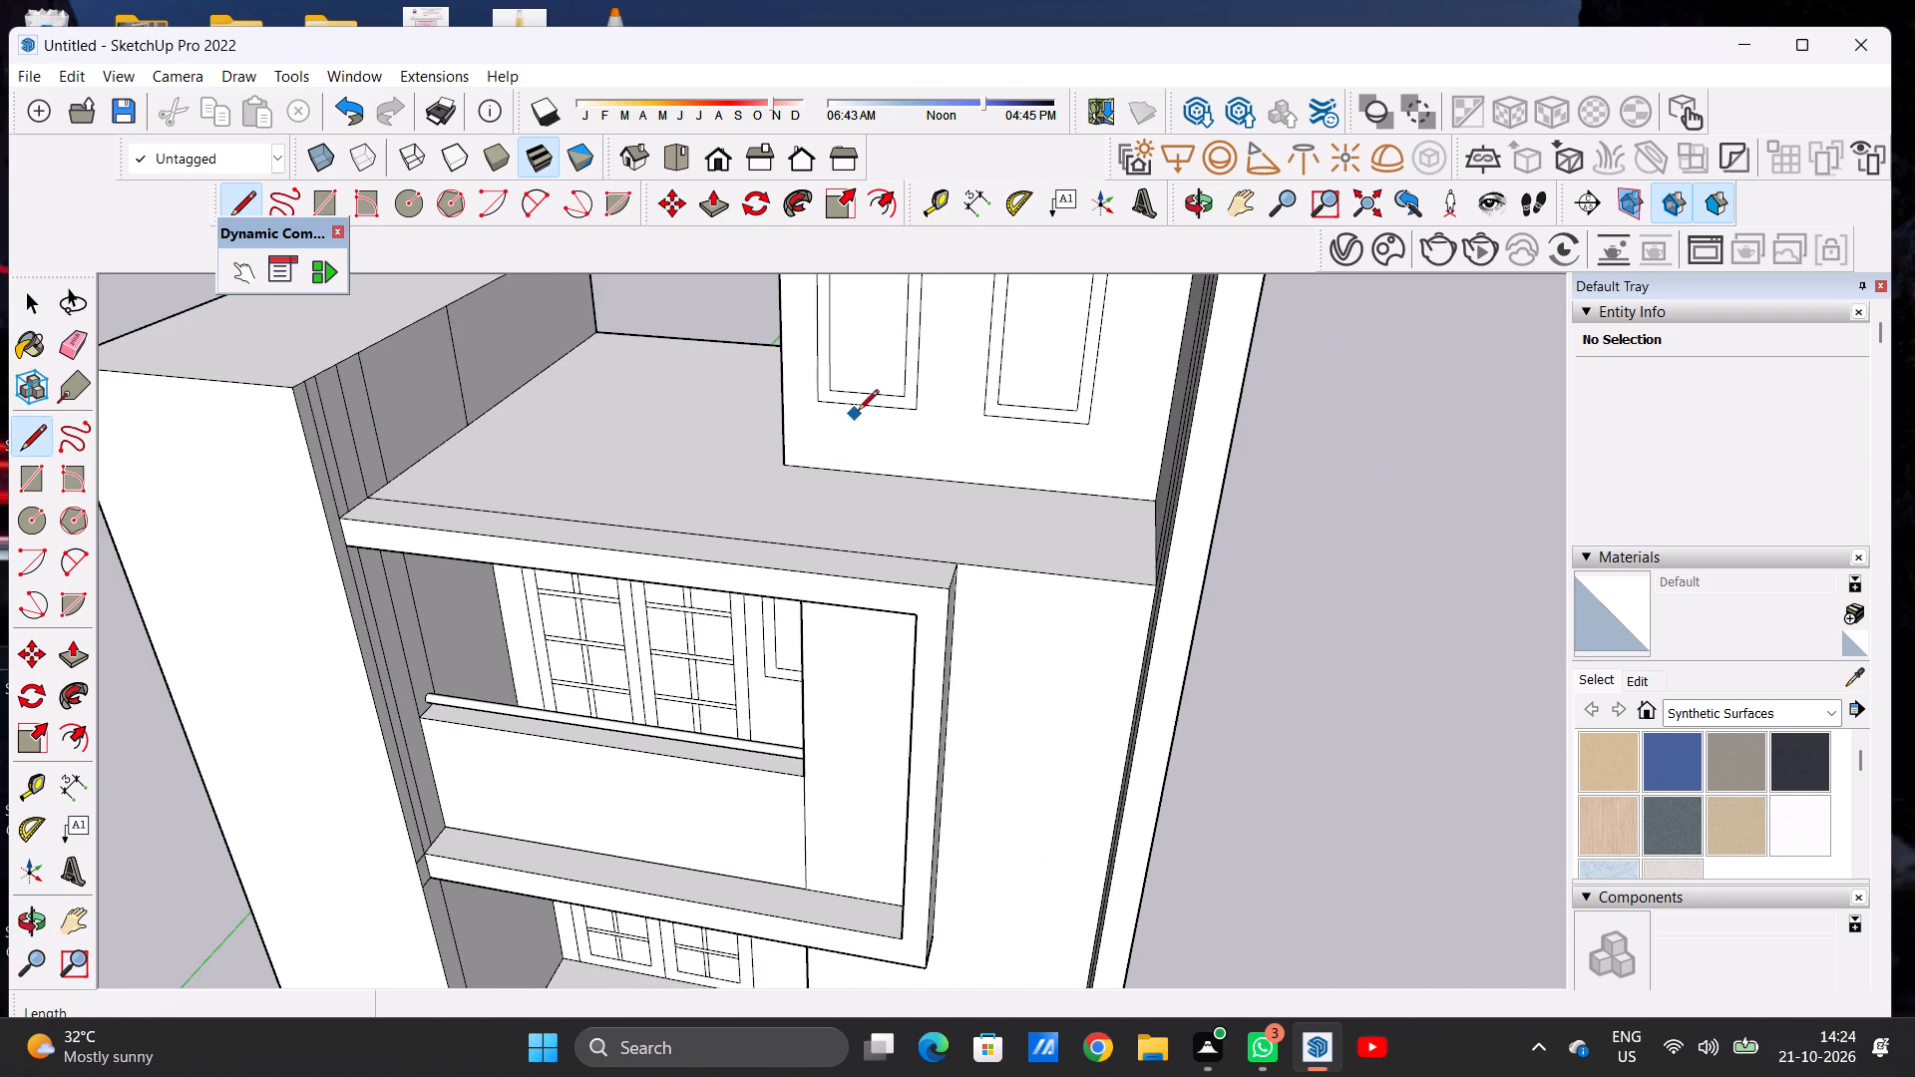
scroll(741, 613, "up", 4)
scroll(823, 591, "up", 1)
middle_click_drag(827, 574, 833, 425)
scroll(840, 384, "up", 5)
middle_click_drag(862, 407, 863, 348)
scroll(863, 348, "up", 1)
scroll(863, 478, "down", 3)
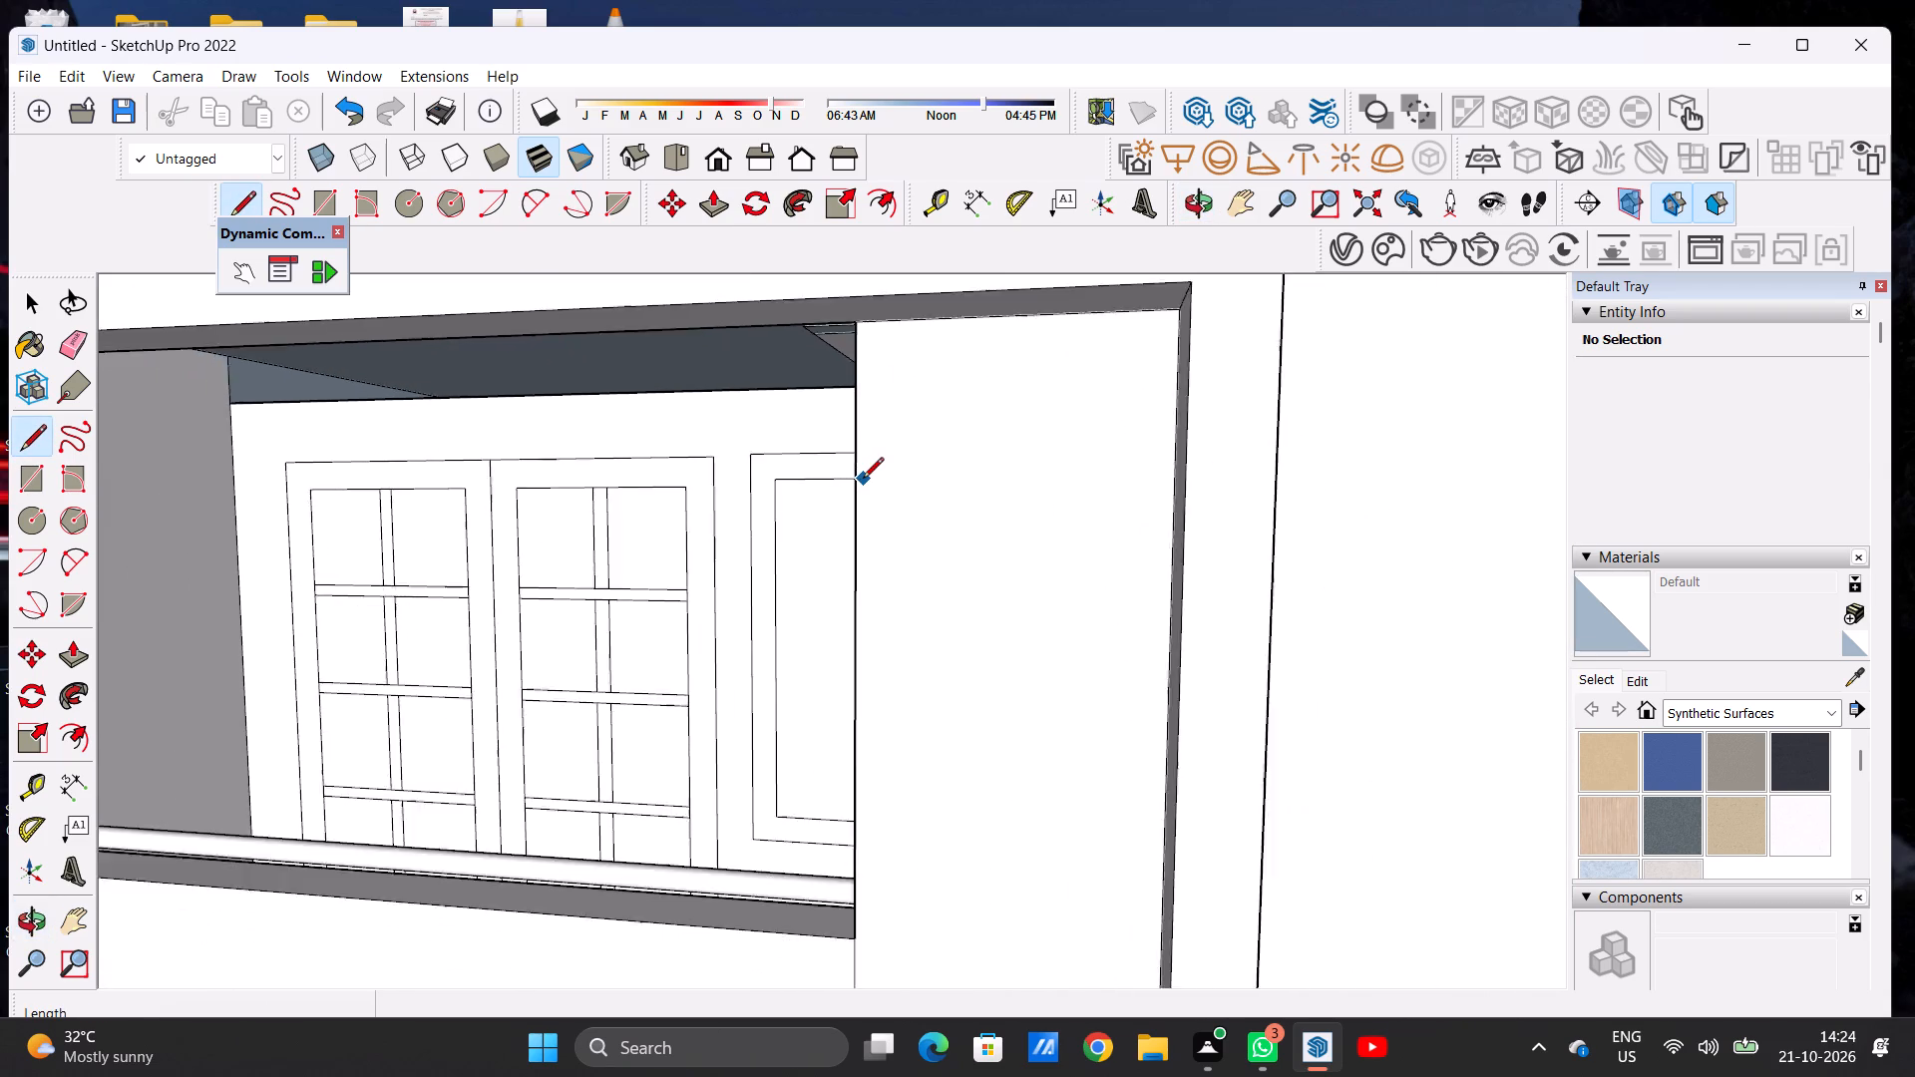
scroll(863, 480, "down", 12)
middle_click_drag(863, 480, 871, 402)
scroll(871, 383, "up", 4)
middle_click_drag(866, 402, 601, 352)
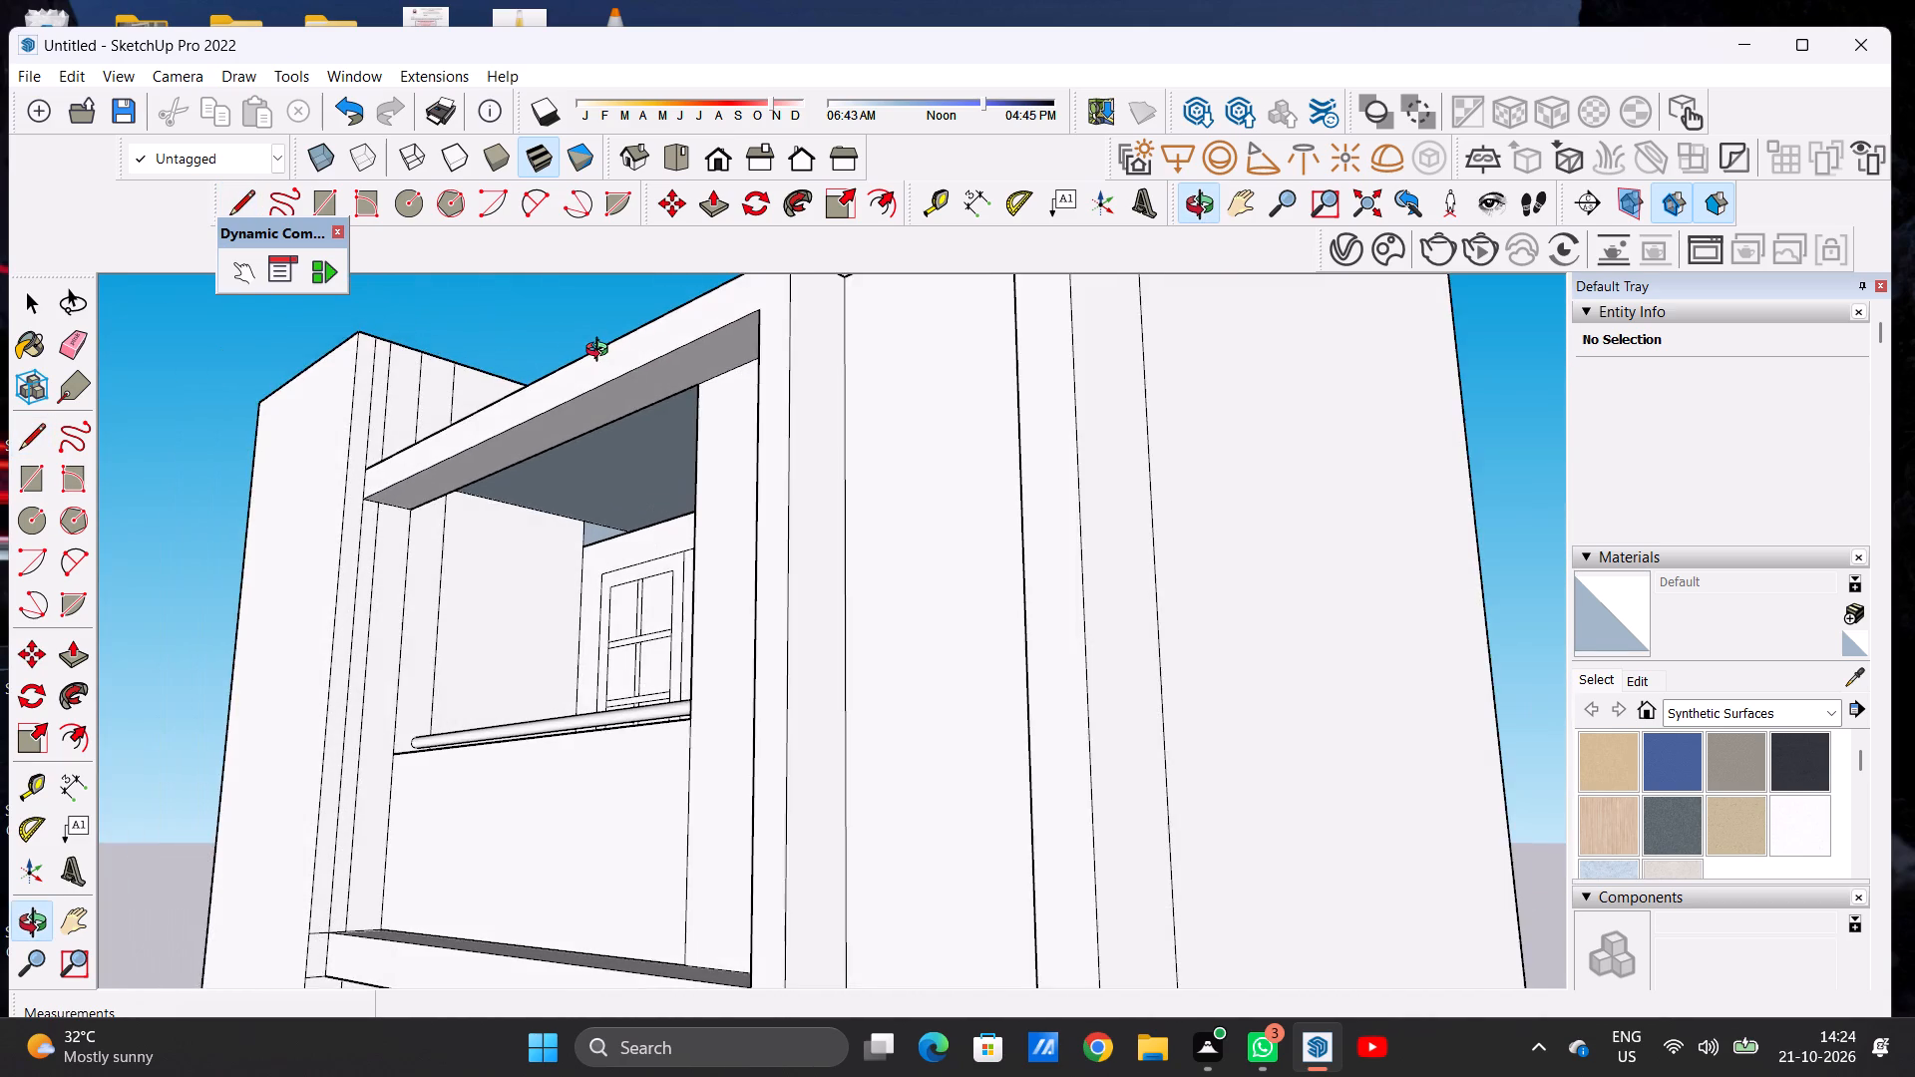
middle_click_drag(601, 352, 766, 393)
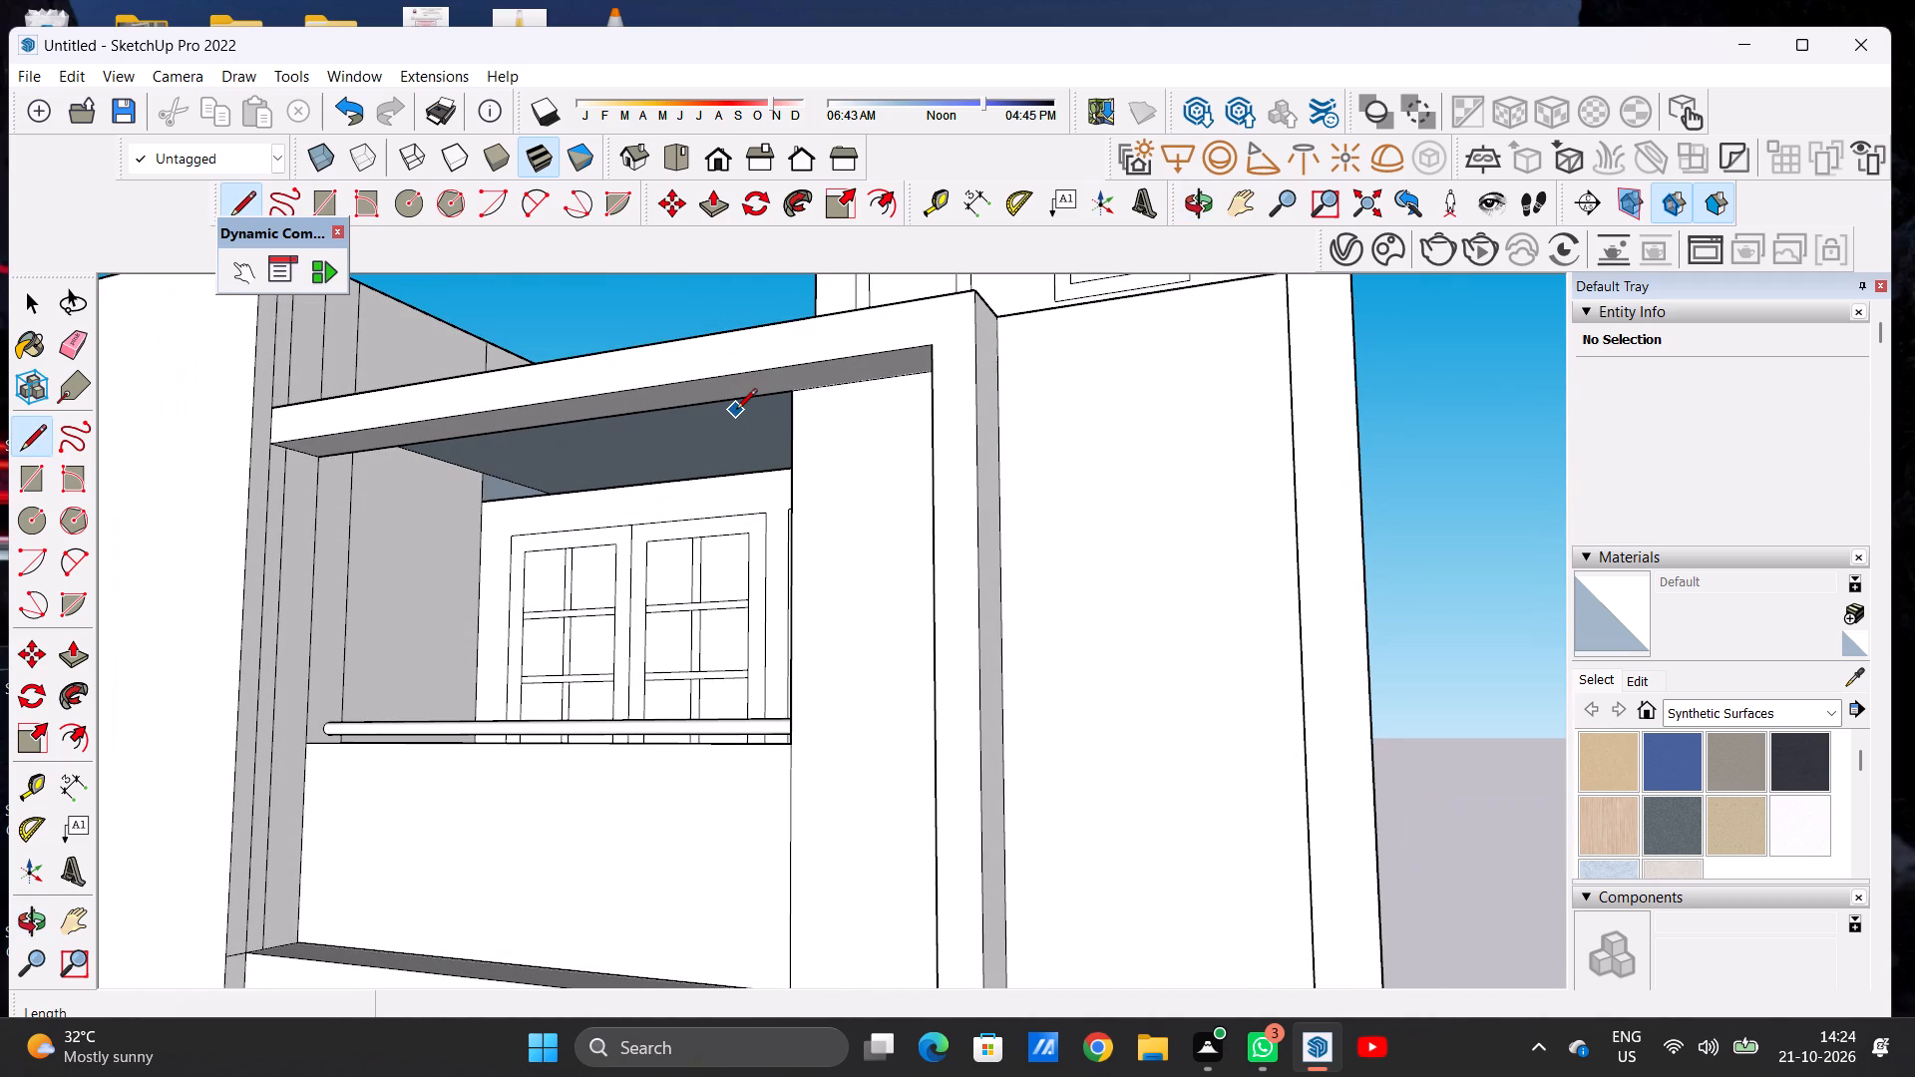
key("space")
Examine the roof slab's front edge and the ceiling underside above the upper balcony doors.
scroll(534, 565, "down", 7)
middle_click_drag(541, 546, 557, 584)
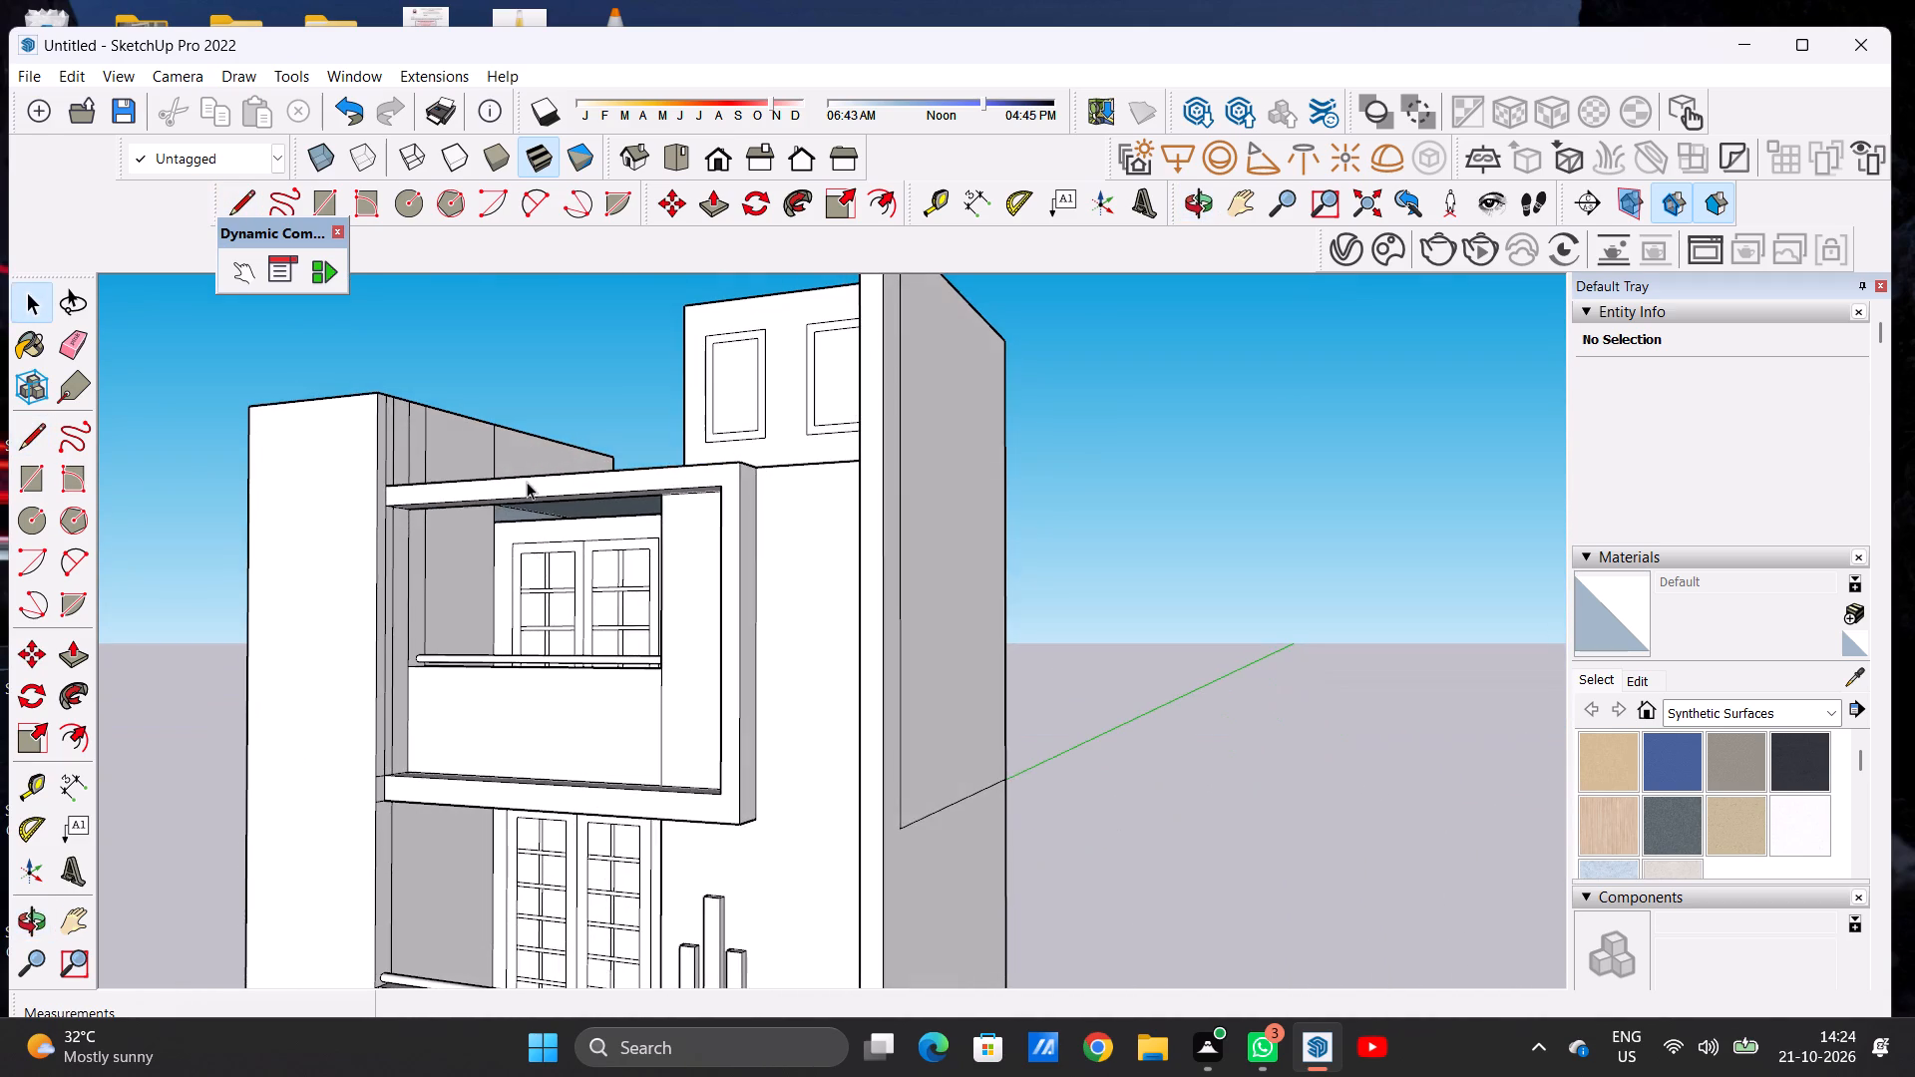
middle_click_drag(527, 519, 534, 691)
scroll(505, 482, "up", 3)
scroll(505, 482, "down", 1)
scroll(505, 482, "up", 3)
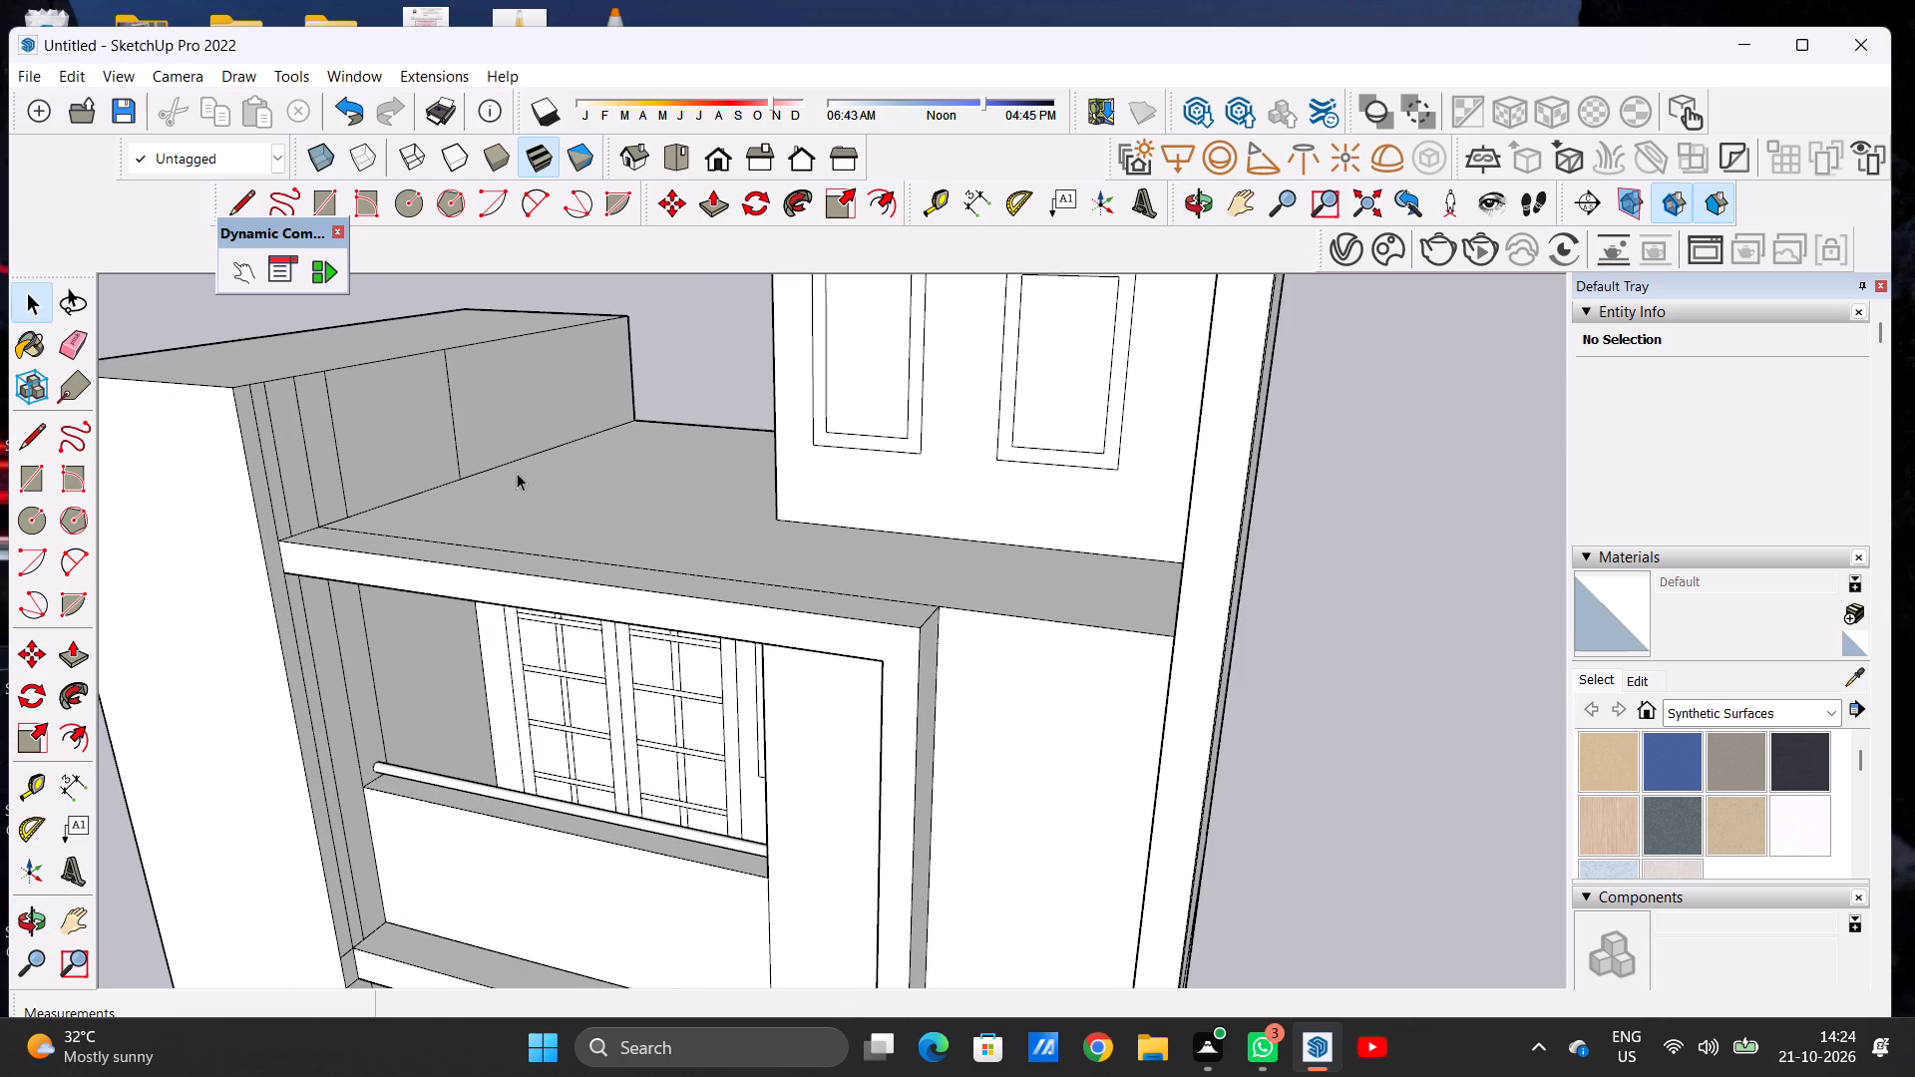
scroll(480, 582, "down", 8)
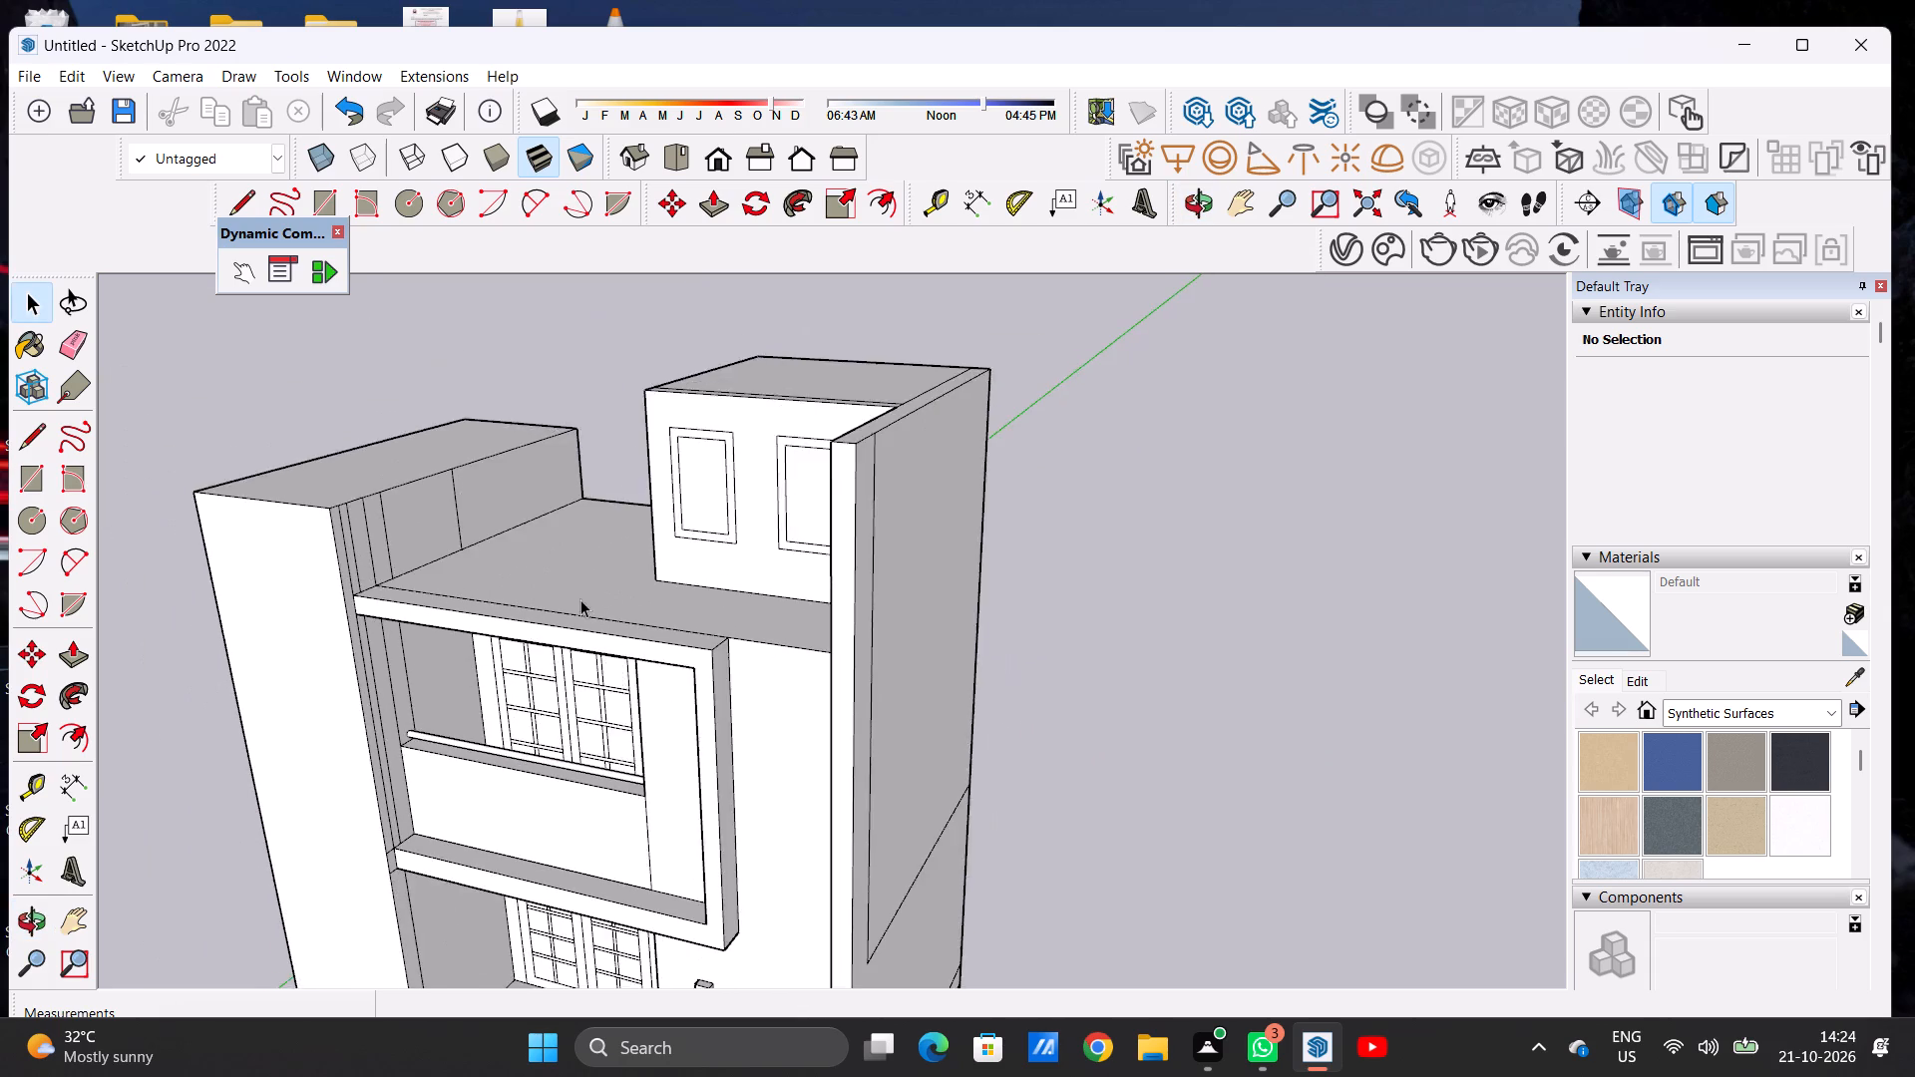
scroll(580, 599, "down", 3)
scroll(583, 599, "up", 5)
scroll(583, 599, "down", 1)
scroll(583, 599, "up", 3)
scroll(437, 627, "up", 8)
middle_click_drag(430, 673, 441, 644)
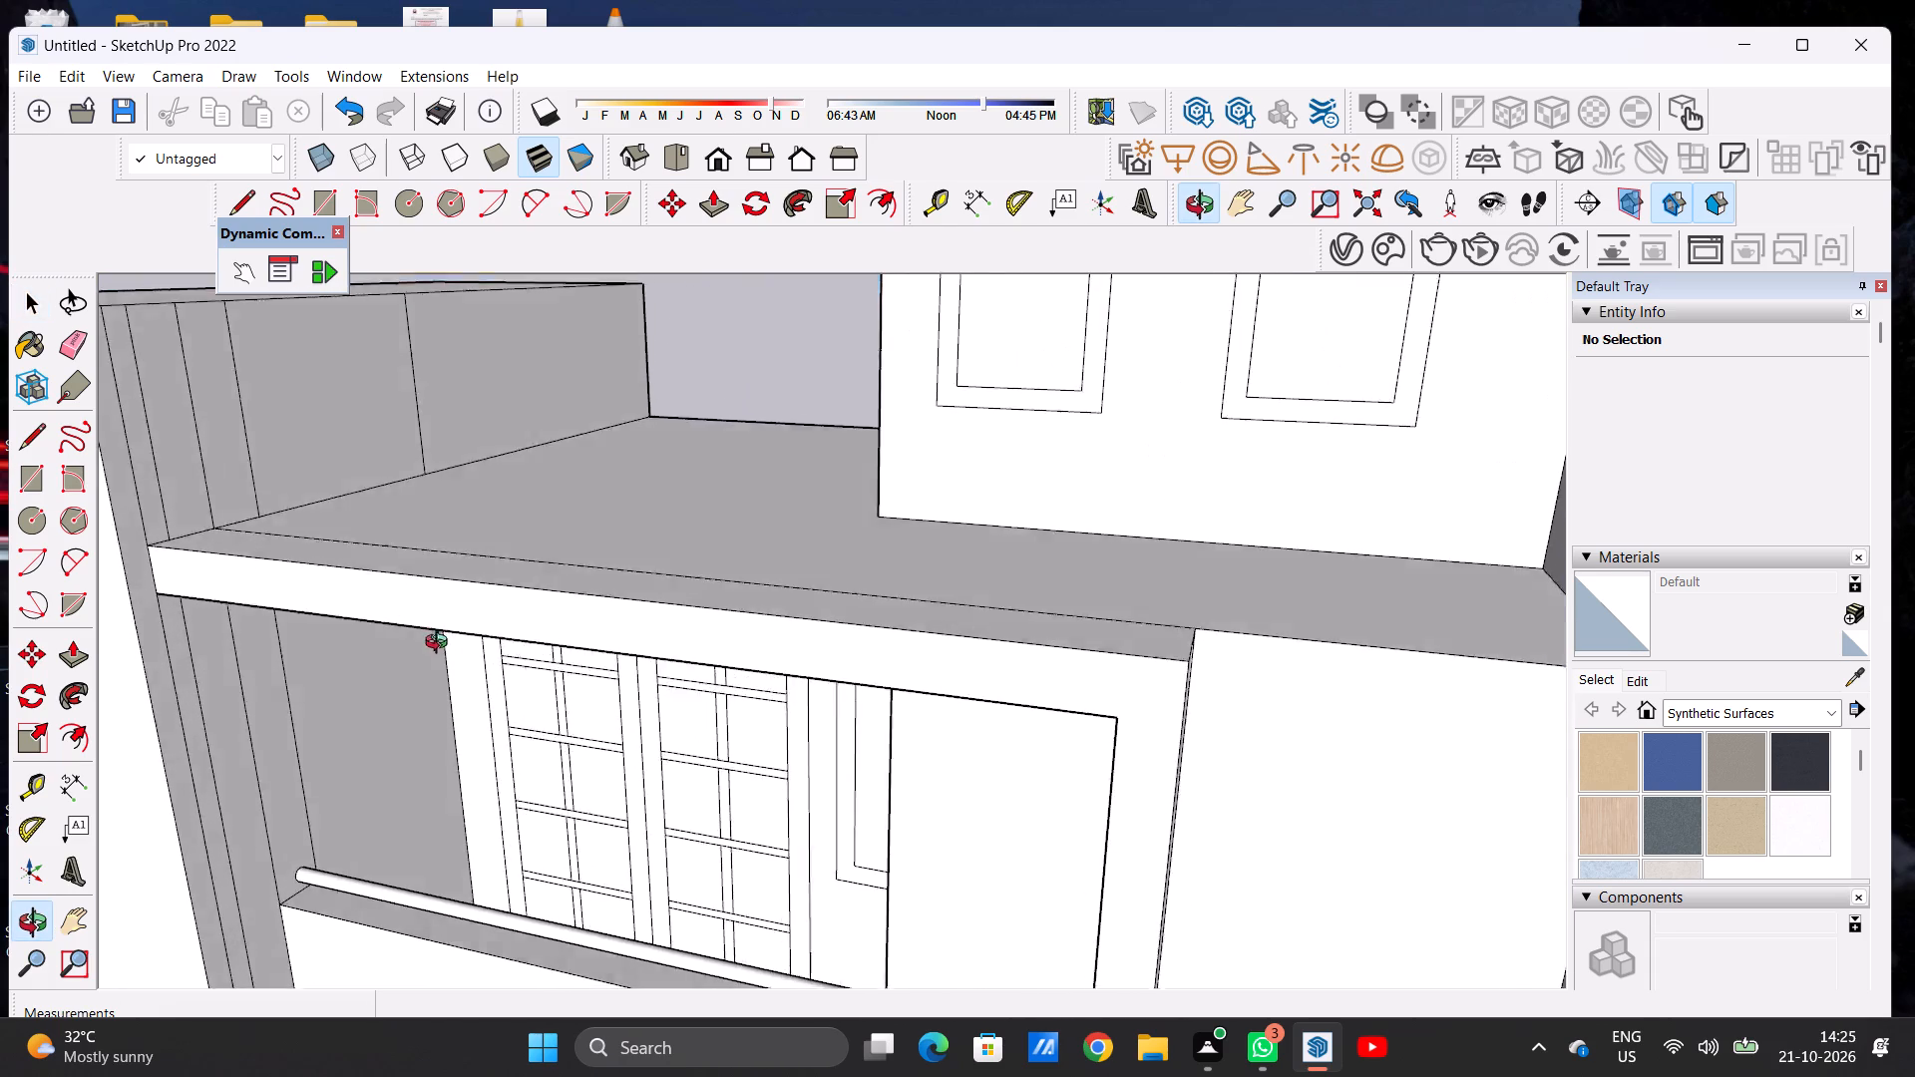
middle_click_drag(441, 644, 518, 456)
scroll(545, 477, "up", 6)
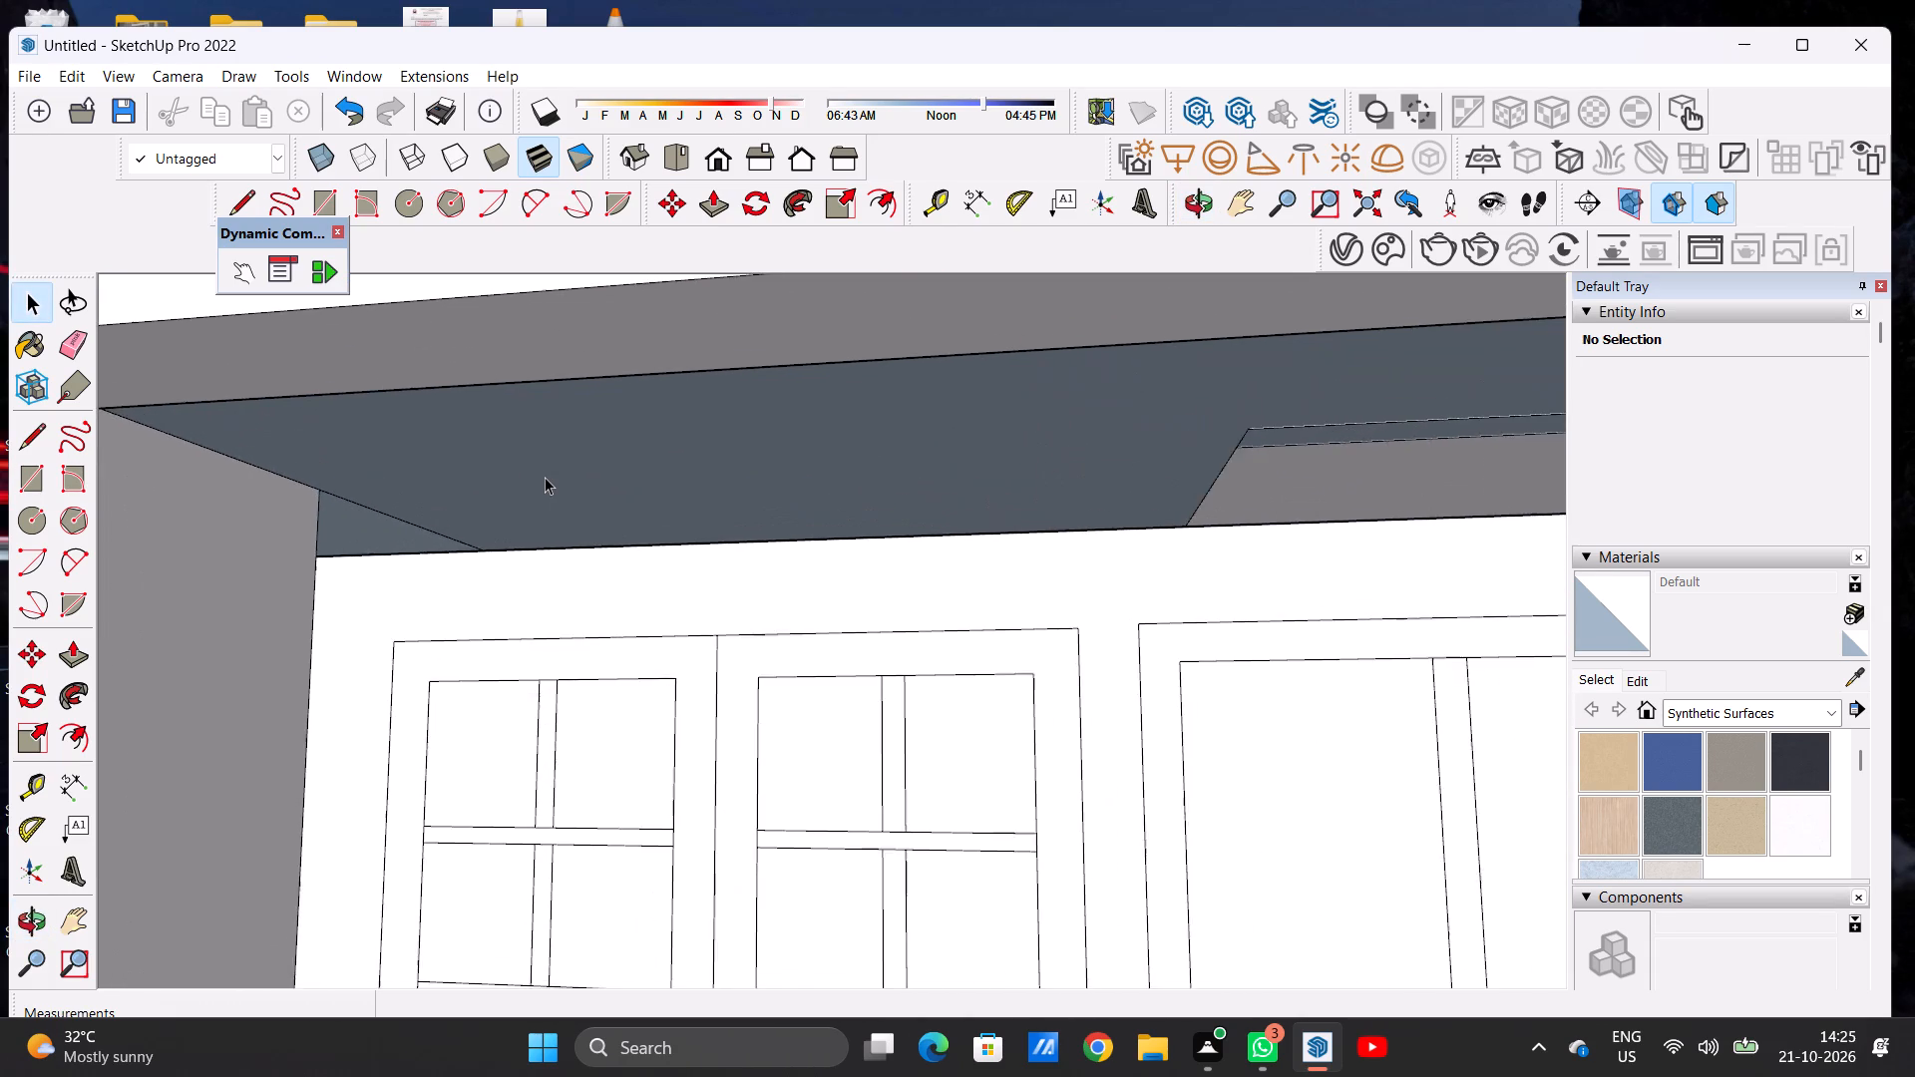
scroll(545, 477, "up", 7)
middle_click(545, 477)
scroll(545, 477, "up", 1)
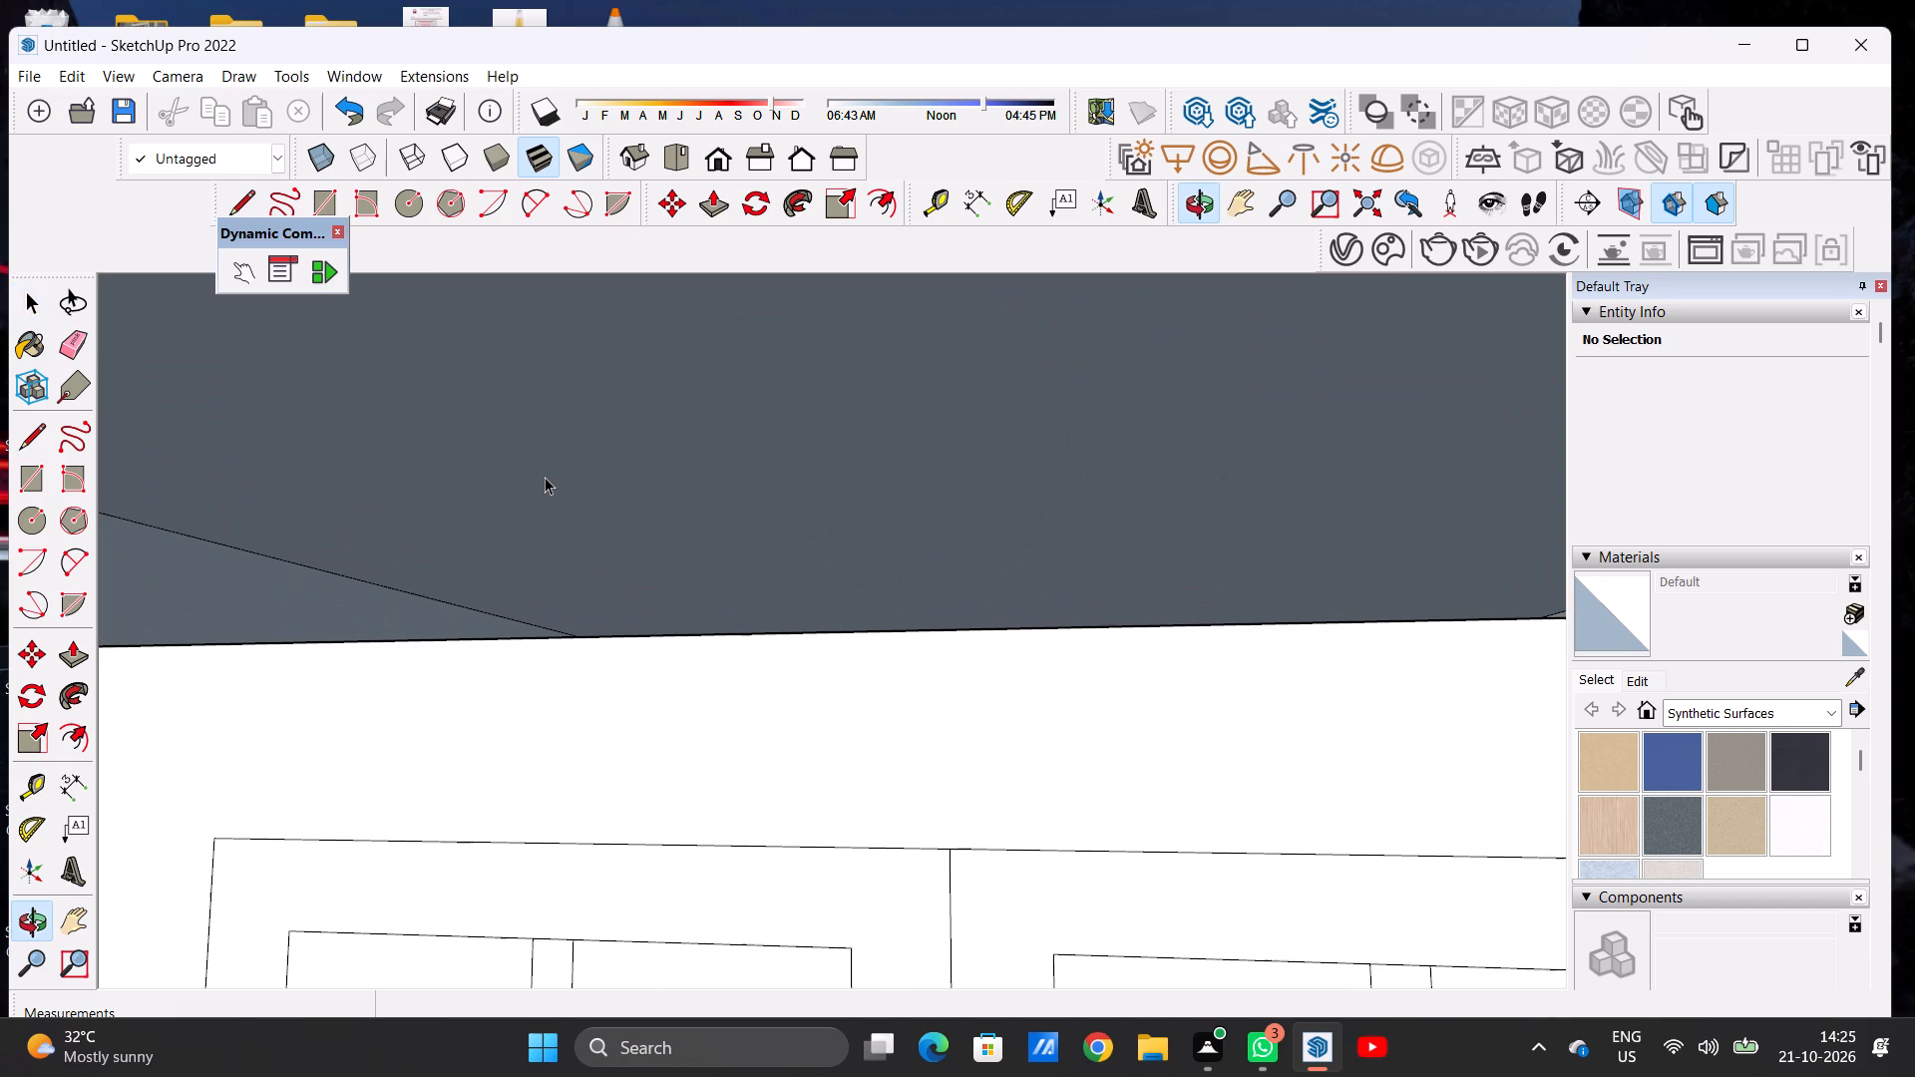
middle_click(545, 477)
Review the building in the standard top and front views, and examine the upper balcony and whole facade.
left_click(673, 150)
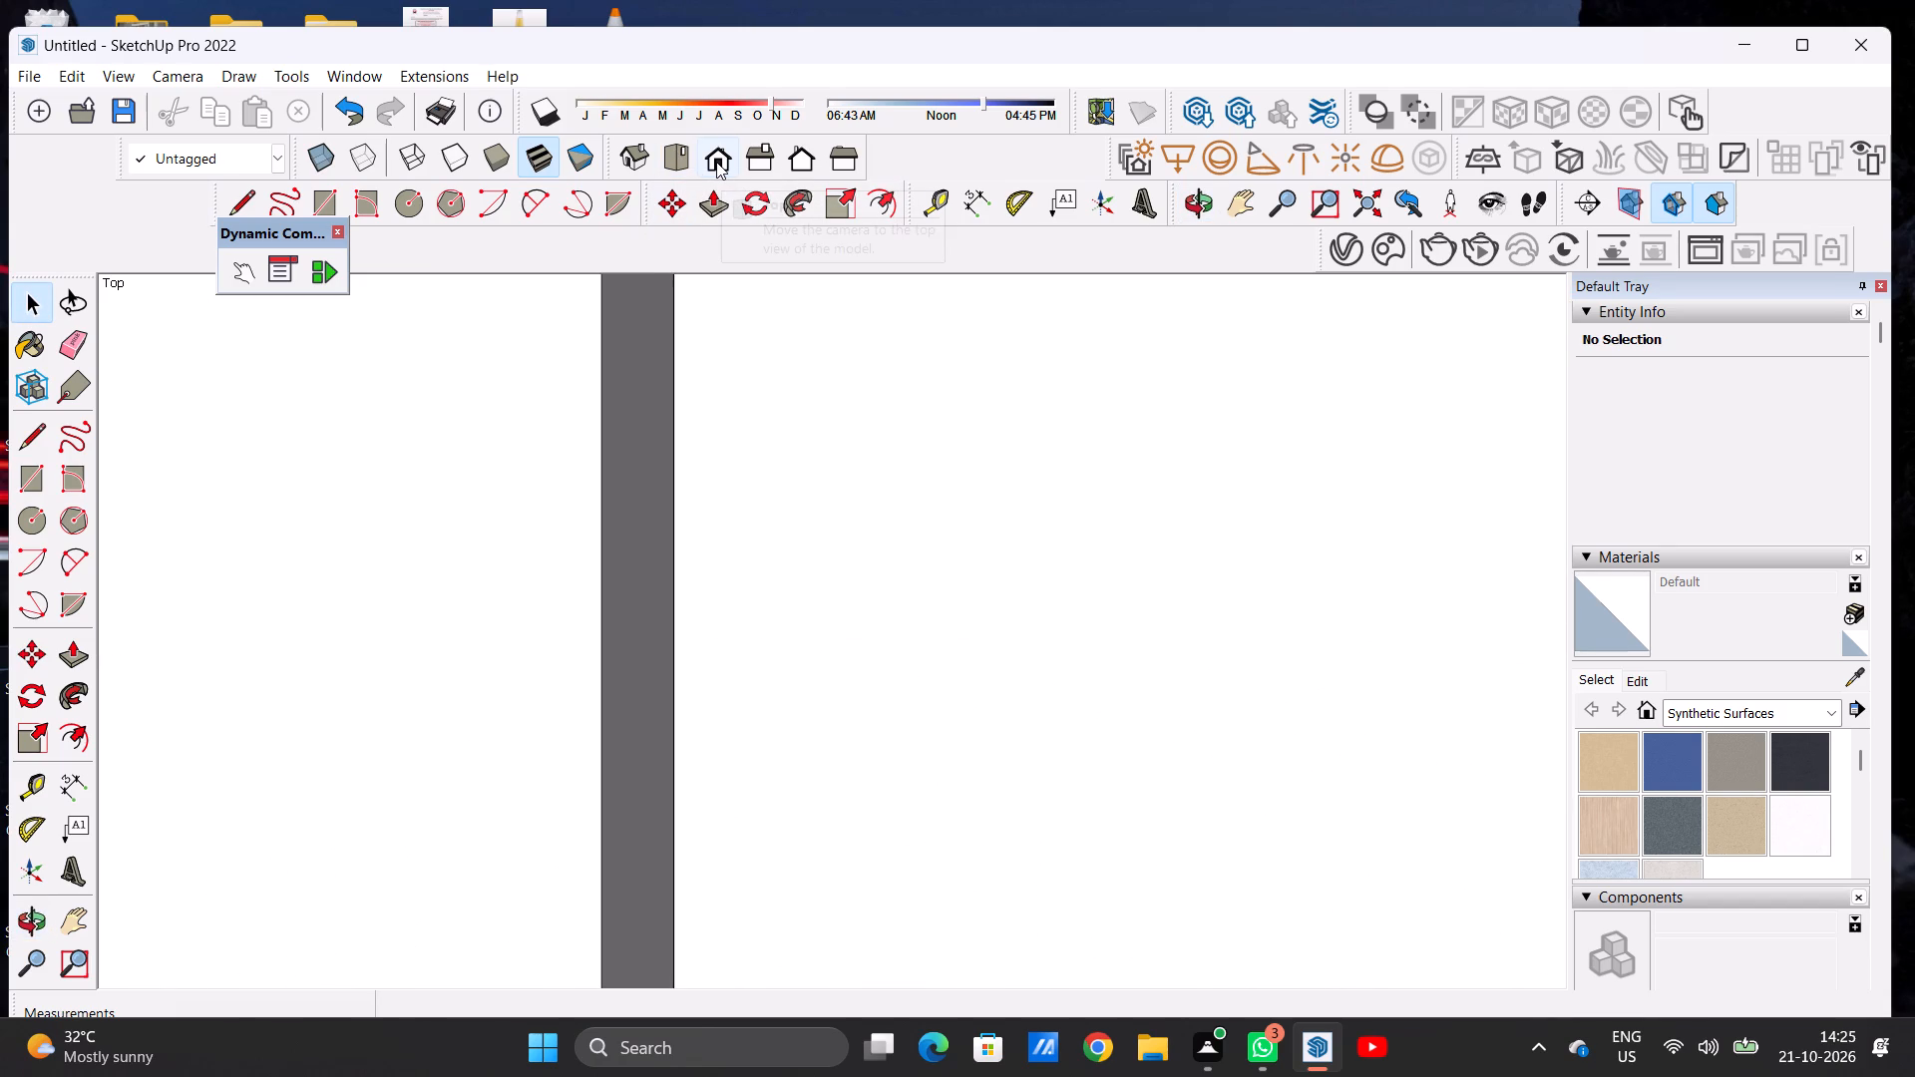
left_click(716, 162)
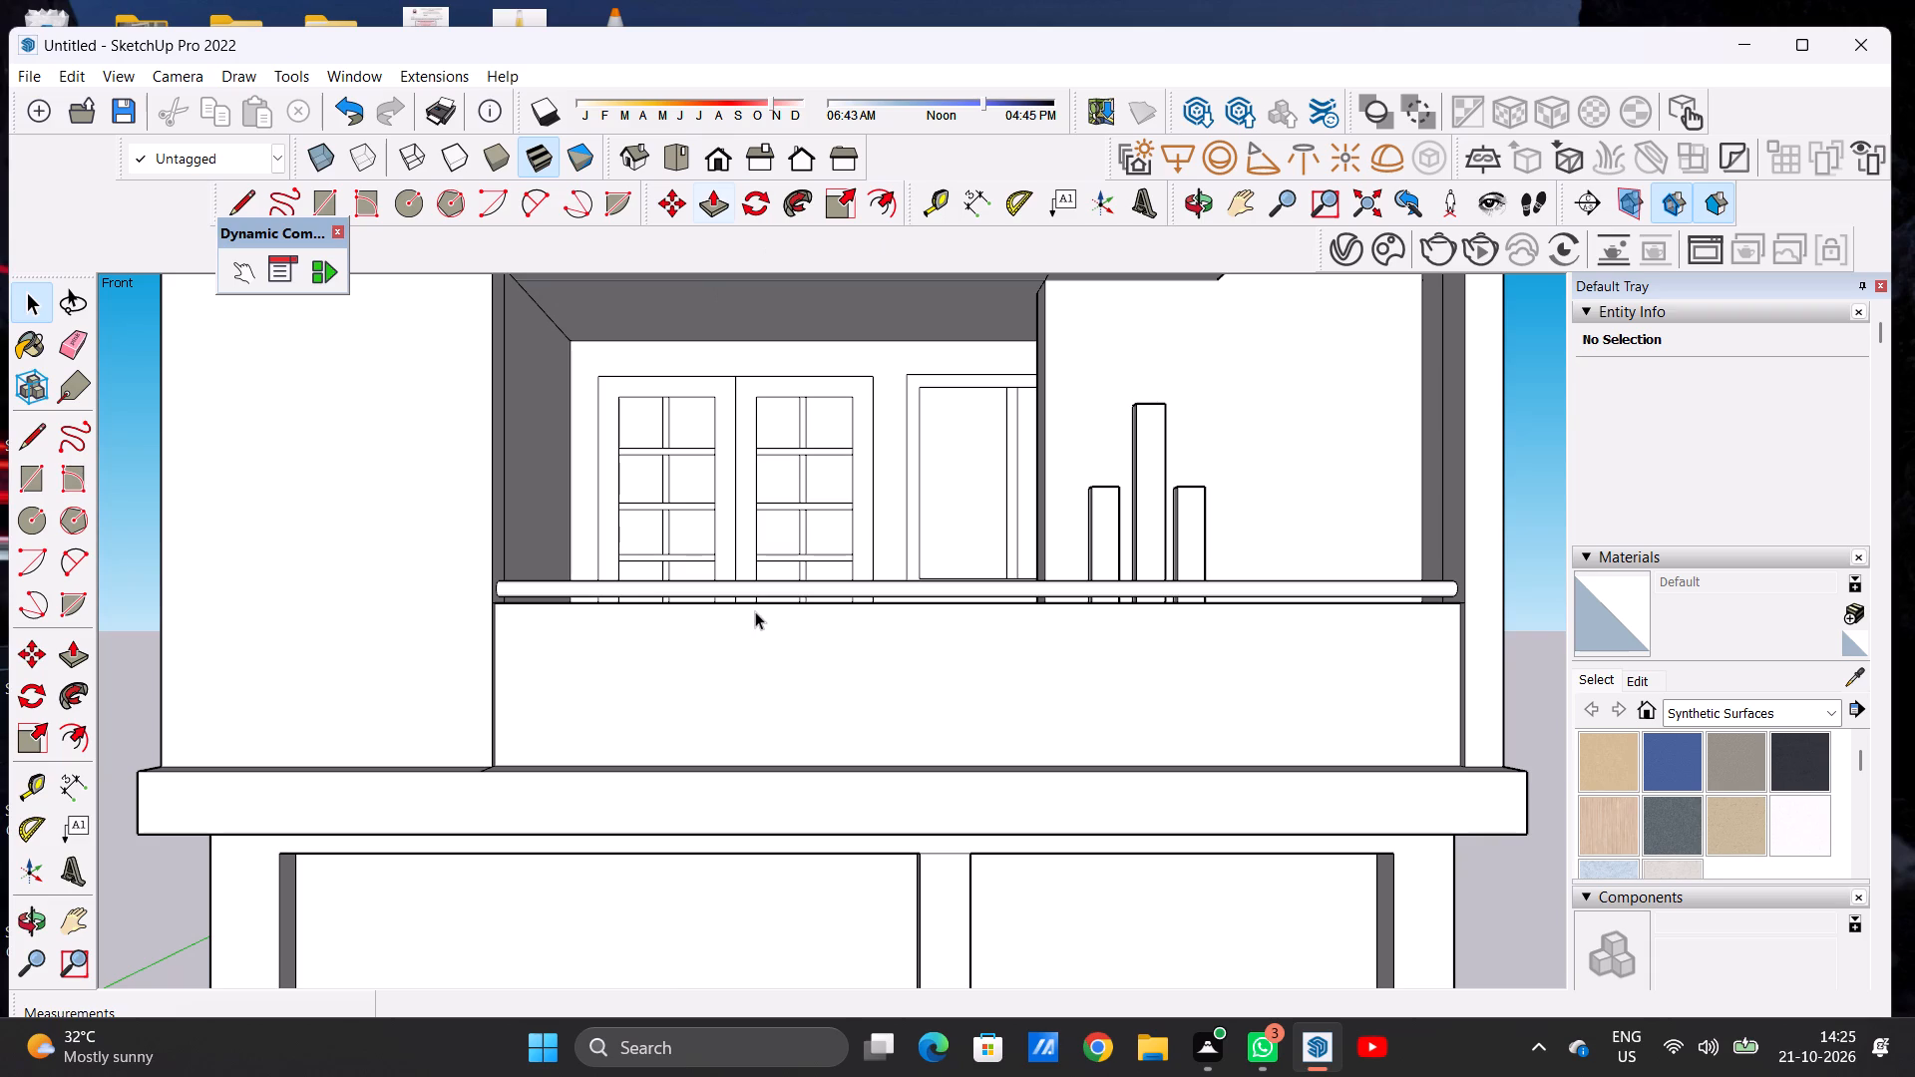
scroll(755, 611, "down", 20)
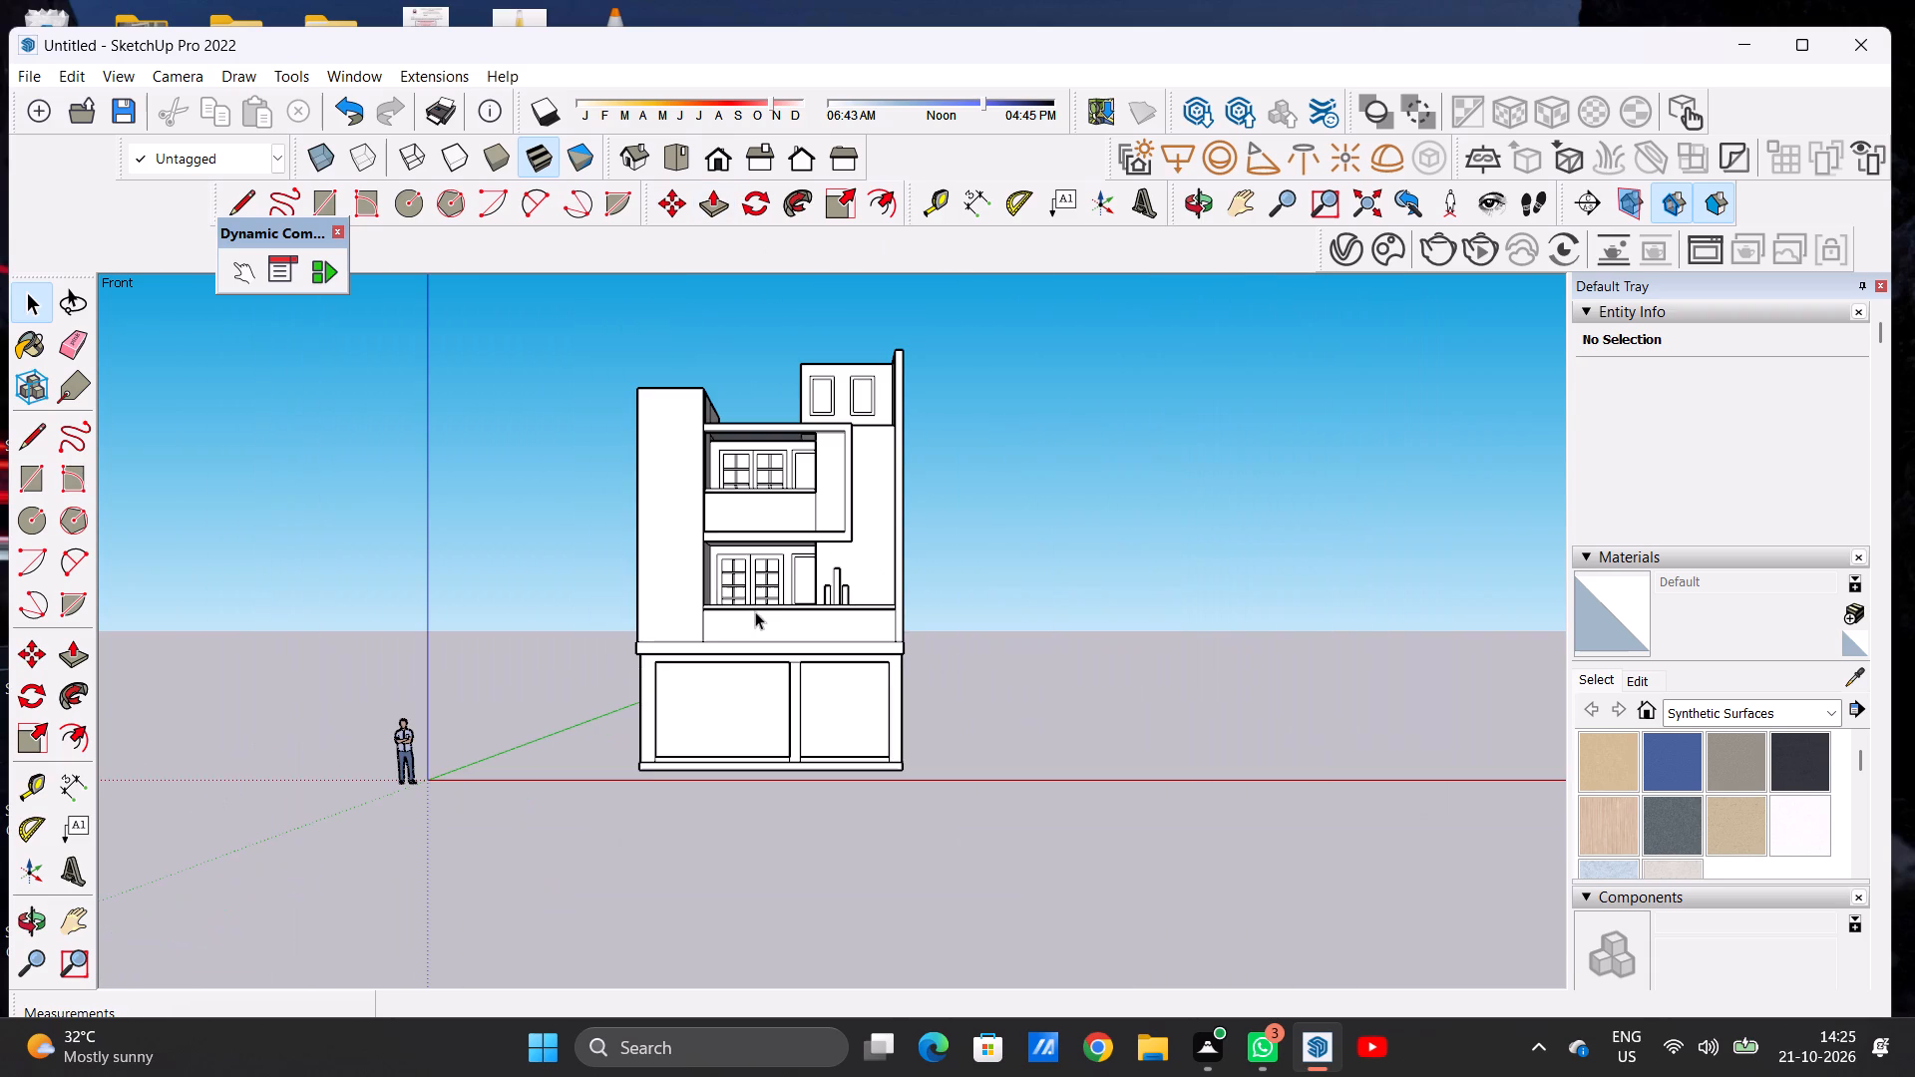
scroll(770, 420, "up", 14)
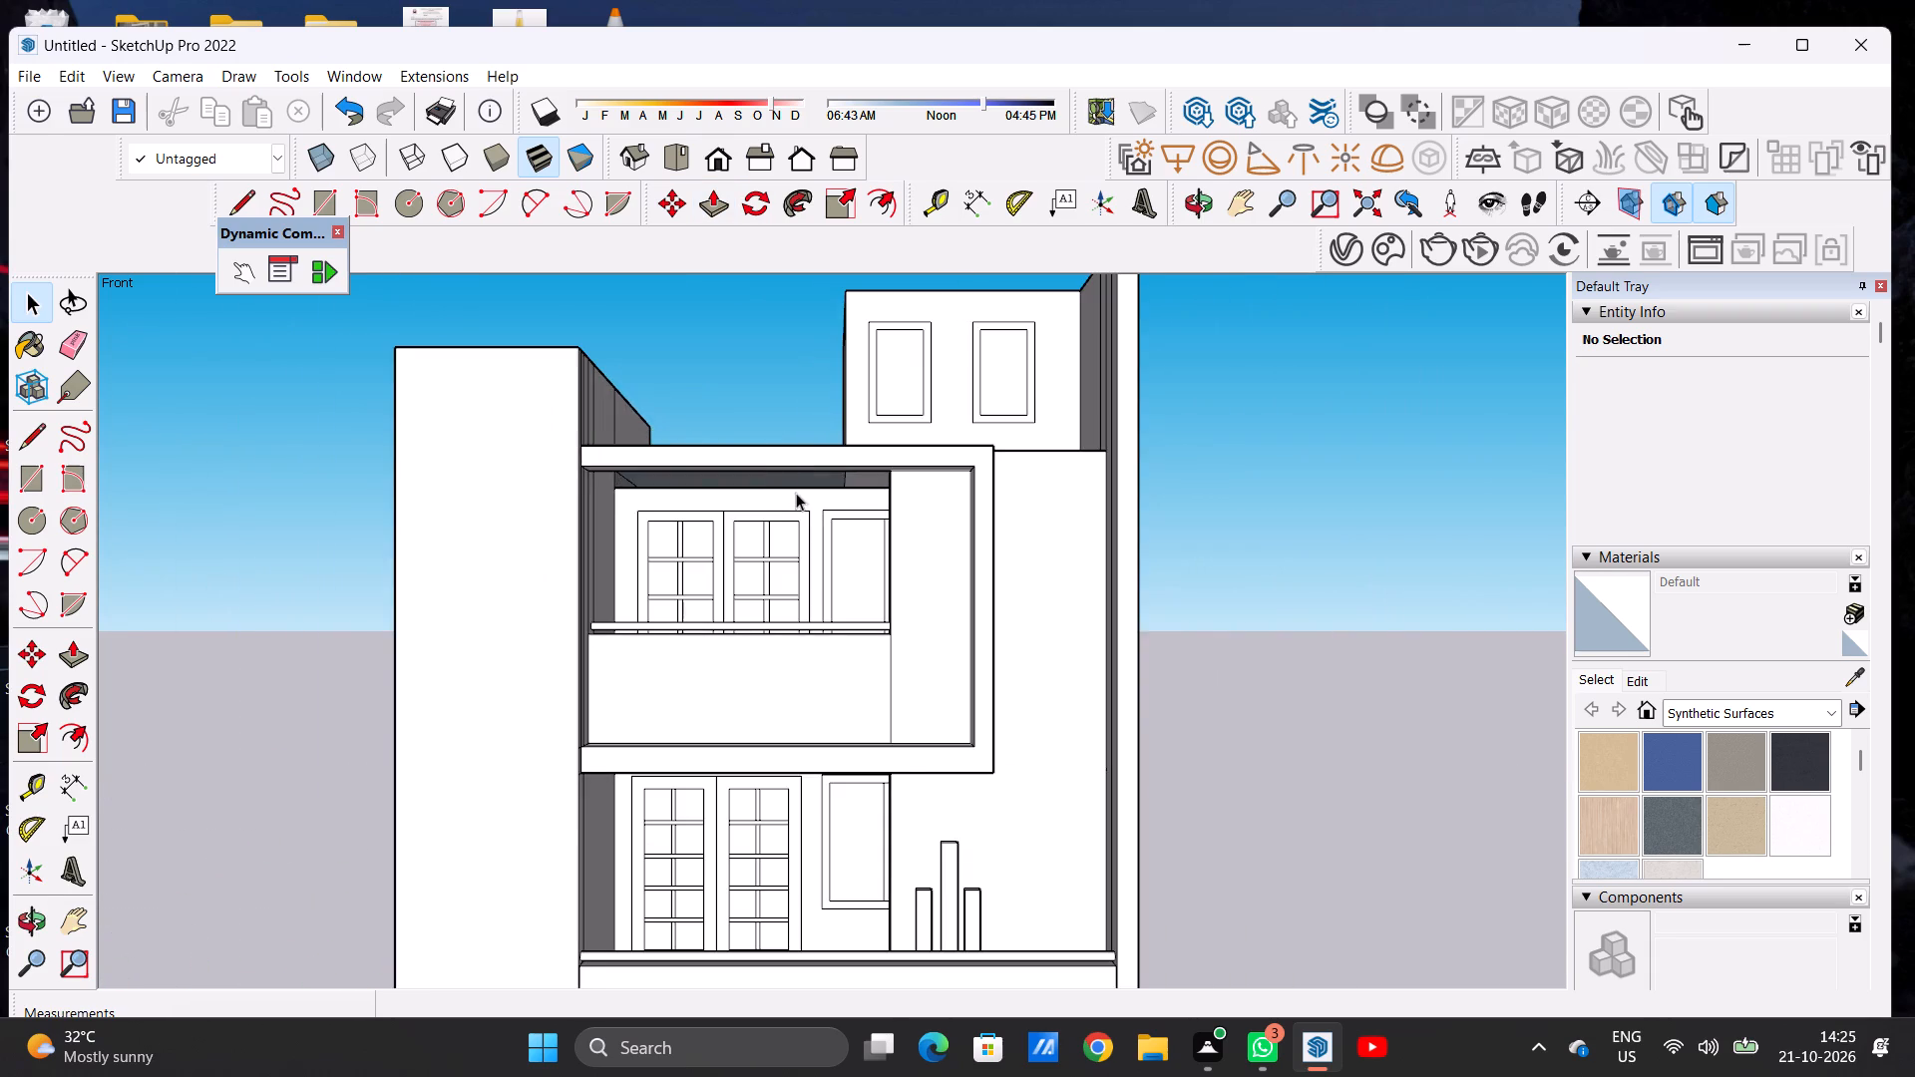
middle_click_drag(789, 485, 723, 680)
scroll(817, 546, "up", 4)
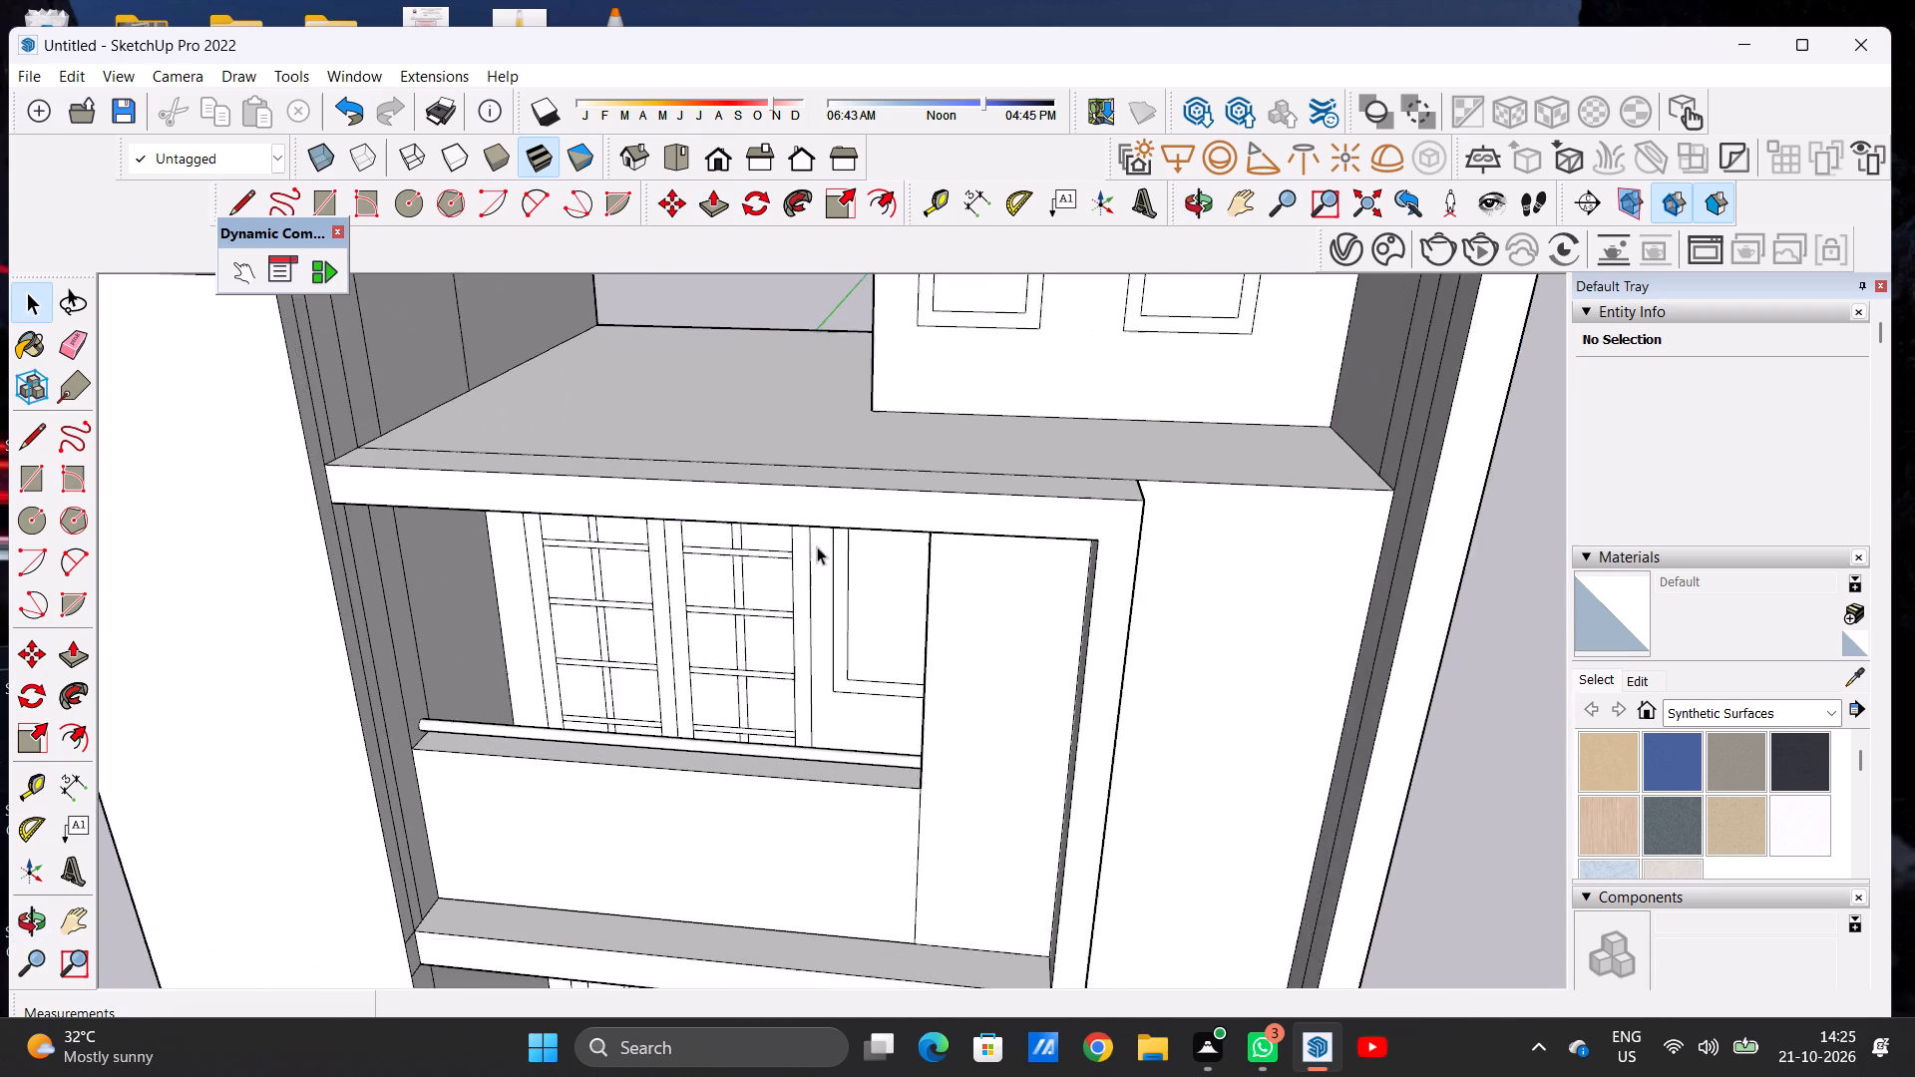
scroll(817, 546, "up", 2)
middle_click(814, 415)
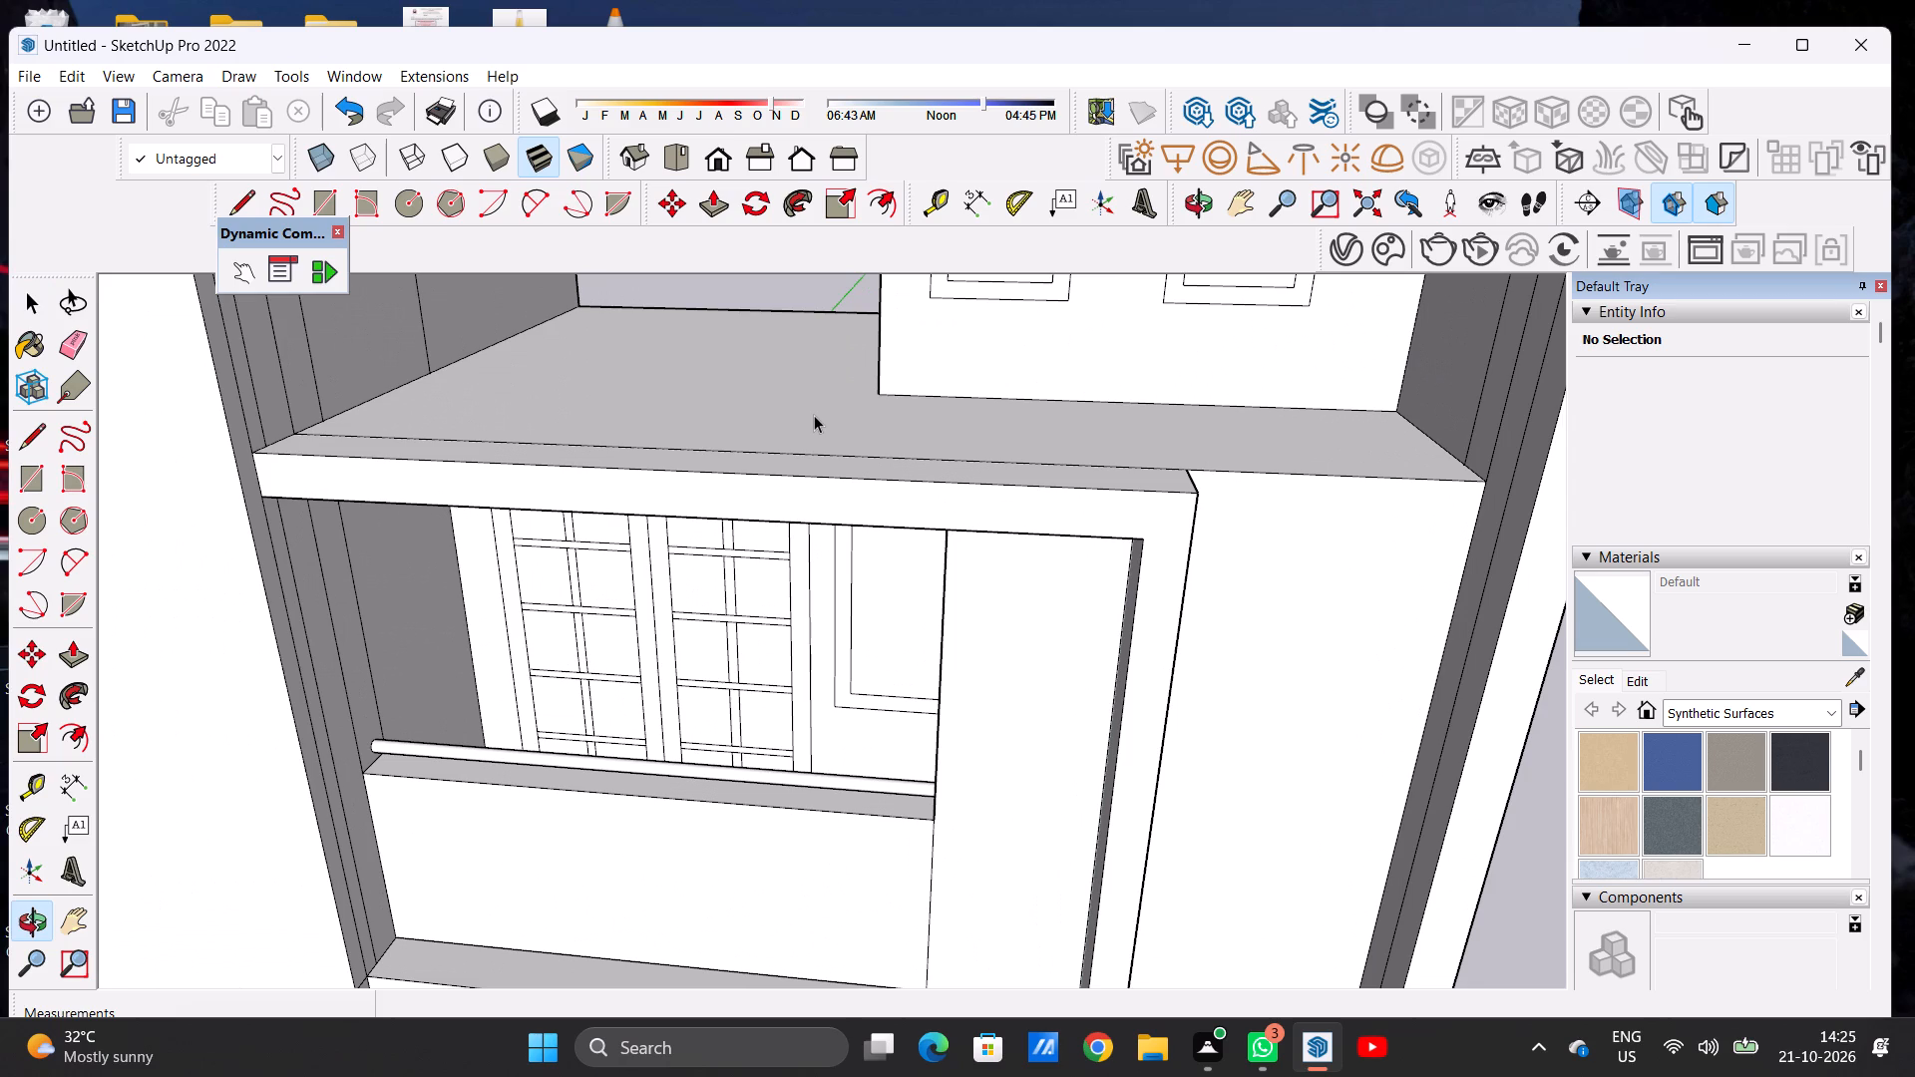
scroll(794, 449, "down", 6)
scroll(794, 449, "up", 1)
scroll(794, 449, "down", 12)
scroll(794, 449, "up", 1)
scroll(794, 449, "down", 1)
scroll(794, 449, "up", 1)
scroll(794, 449, "down", 10)
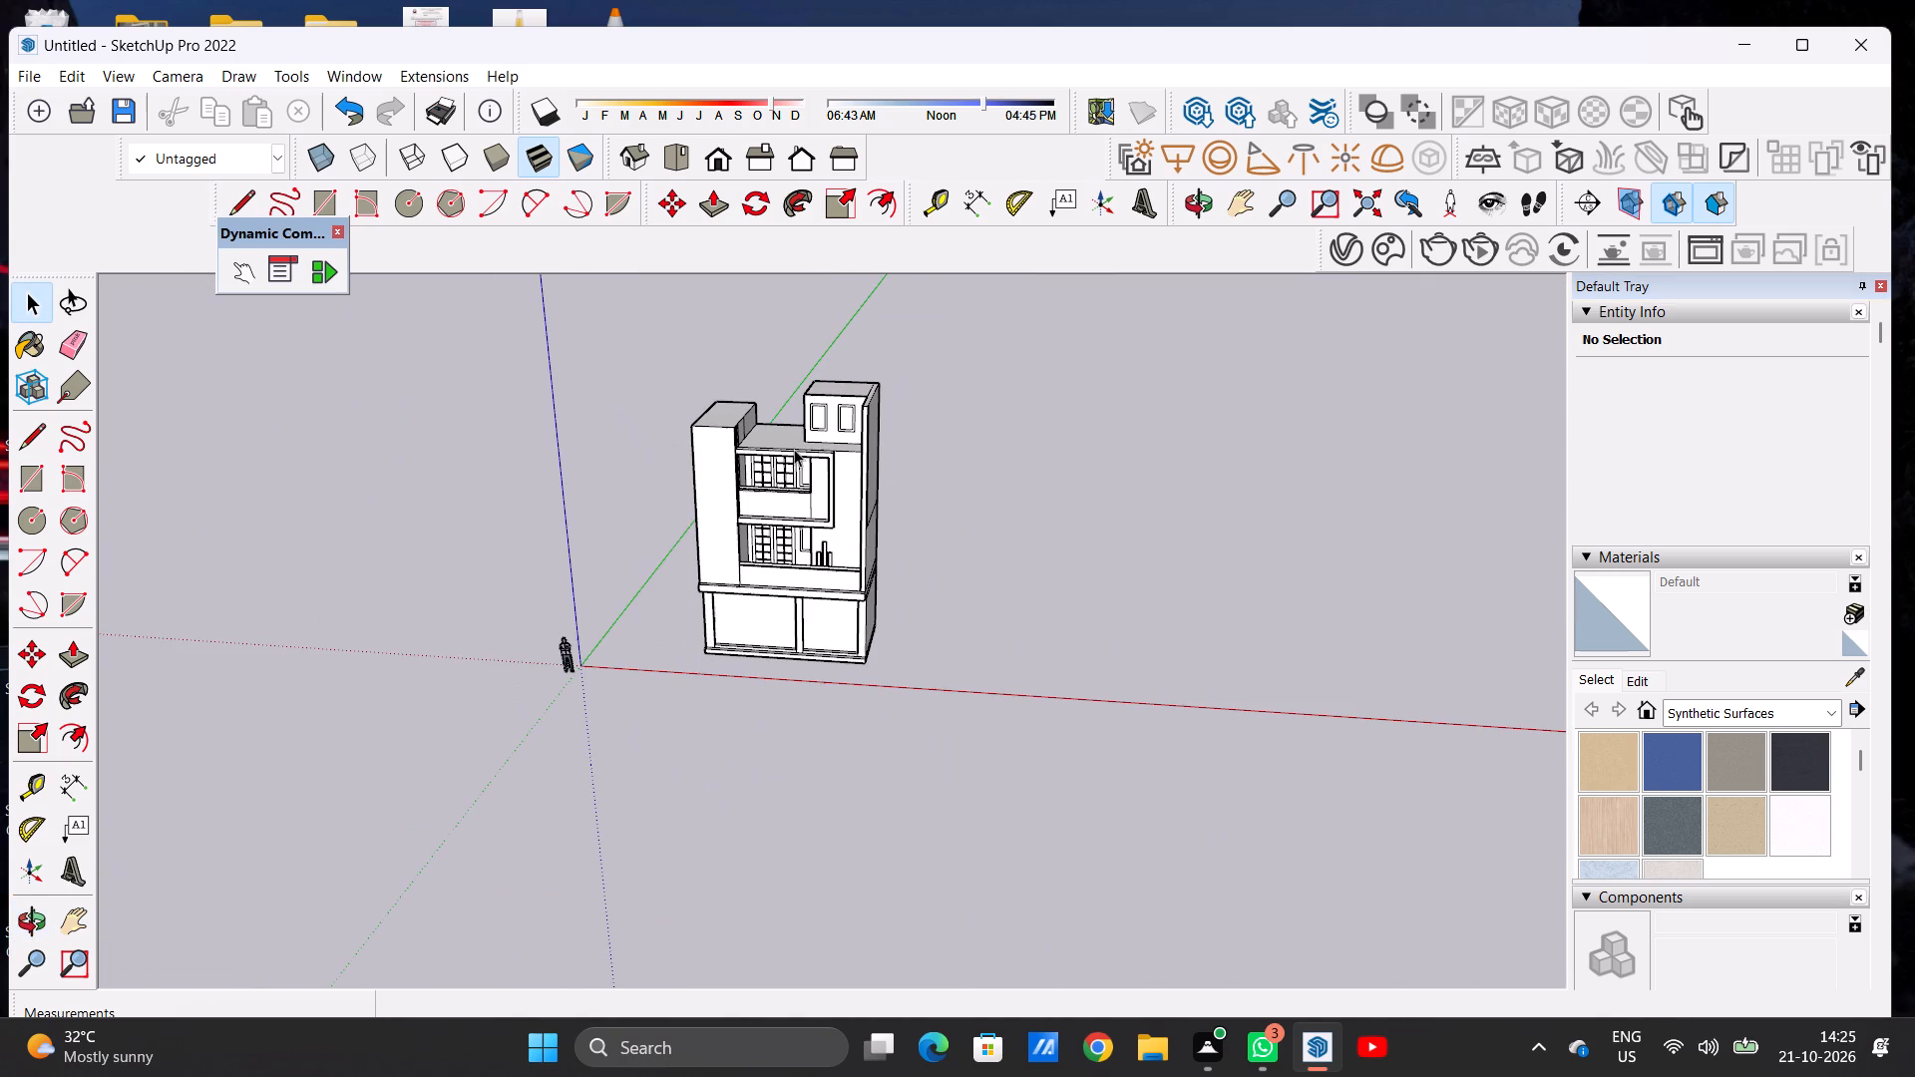
middle_click(794, 449)
scroll(794, 449, "up", 8)
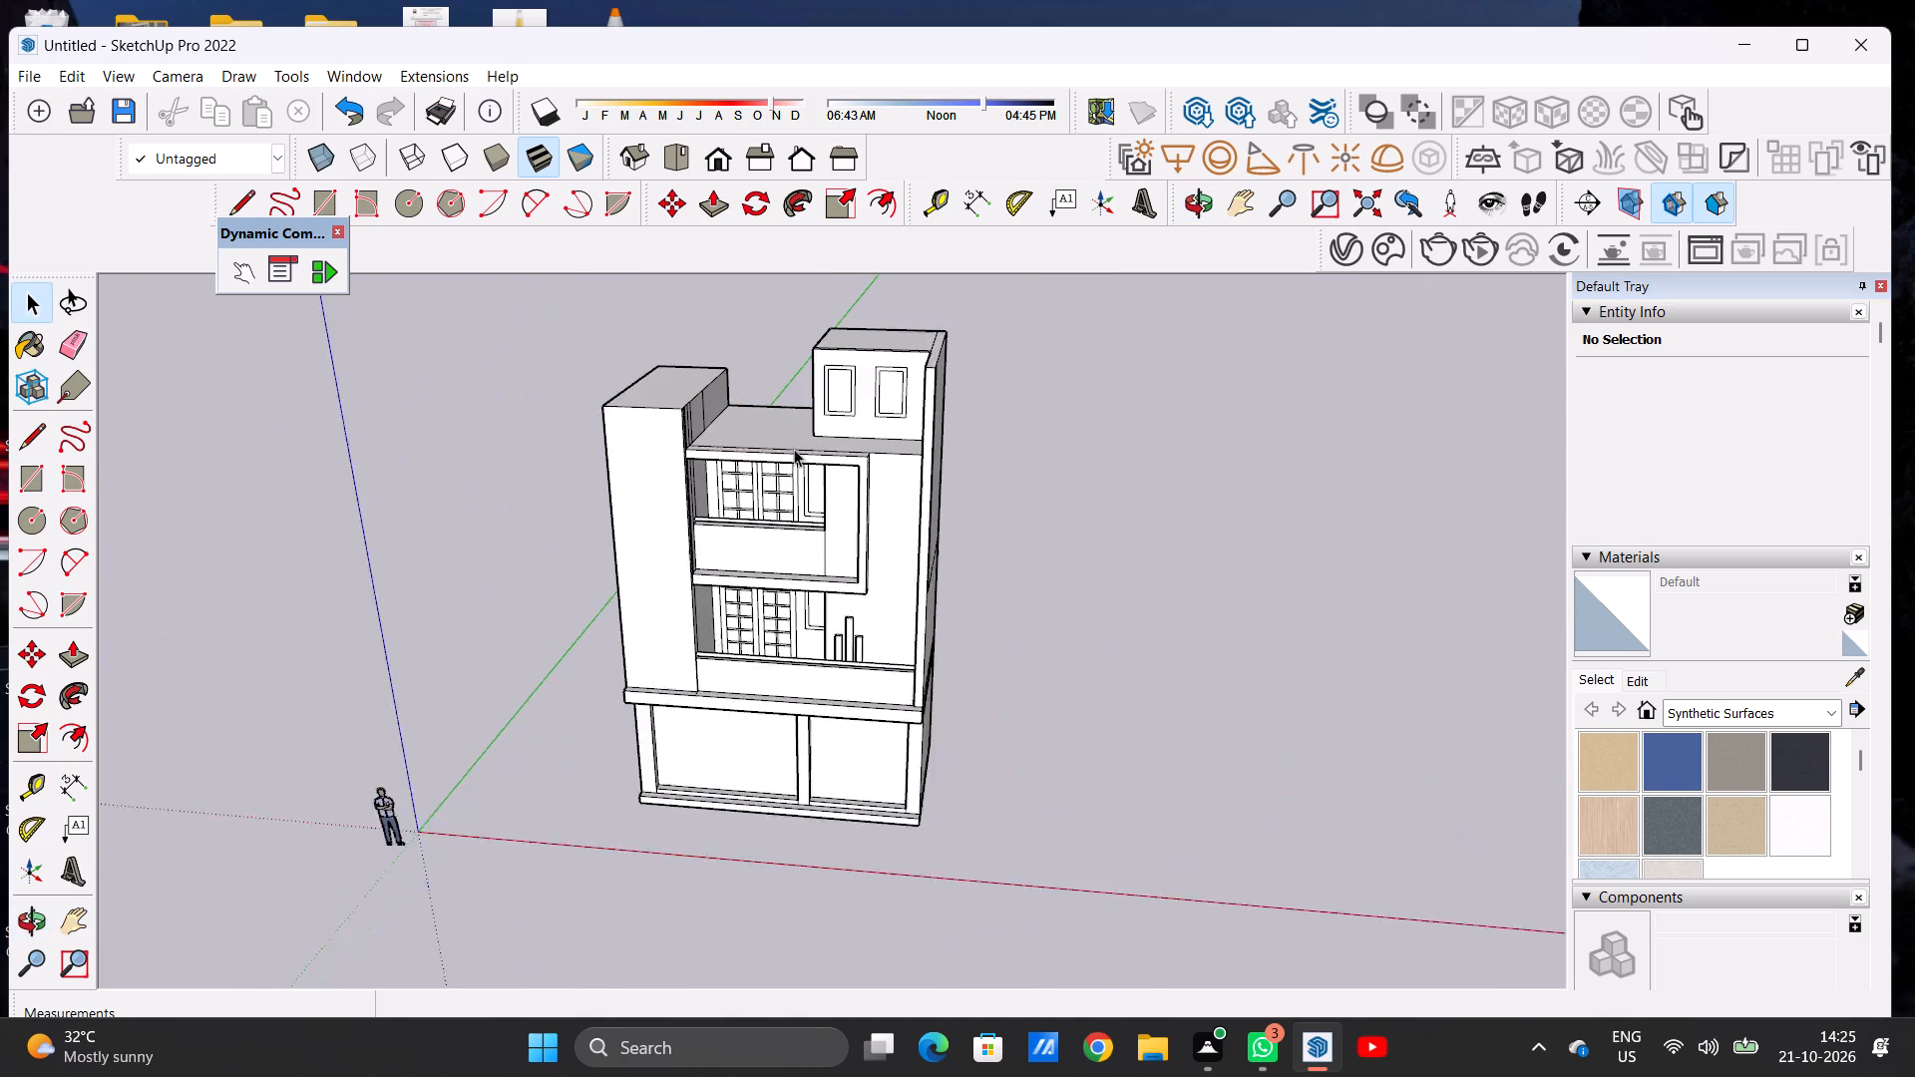
scroll(794, 449, "up", 1)
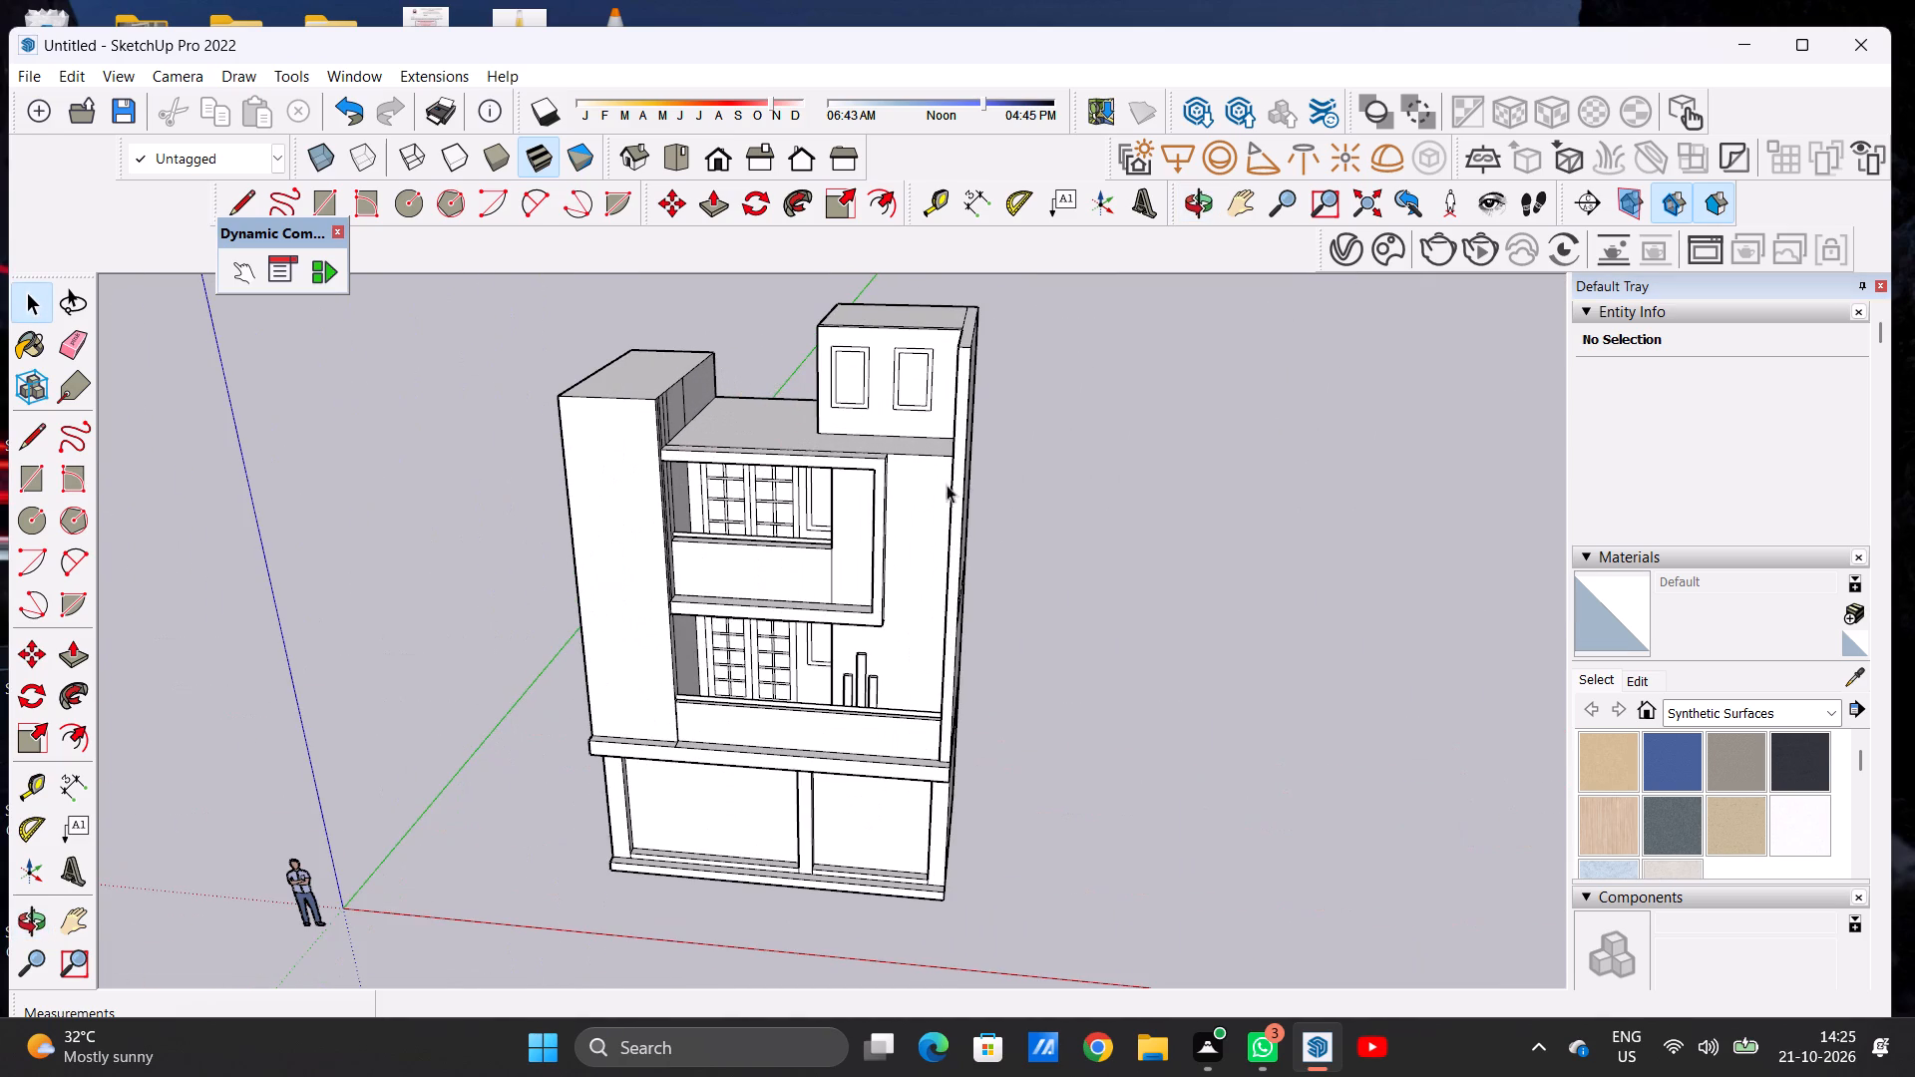
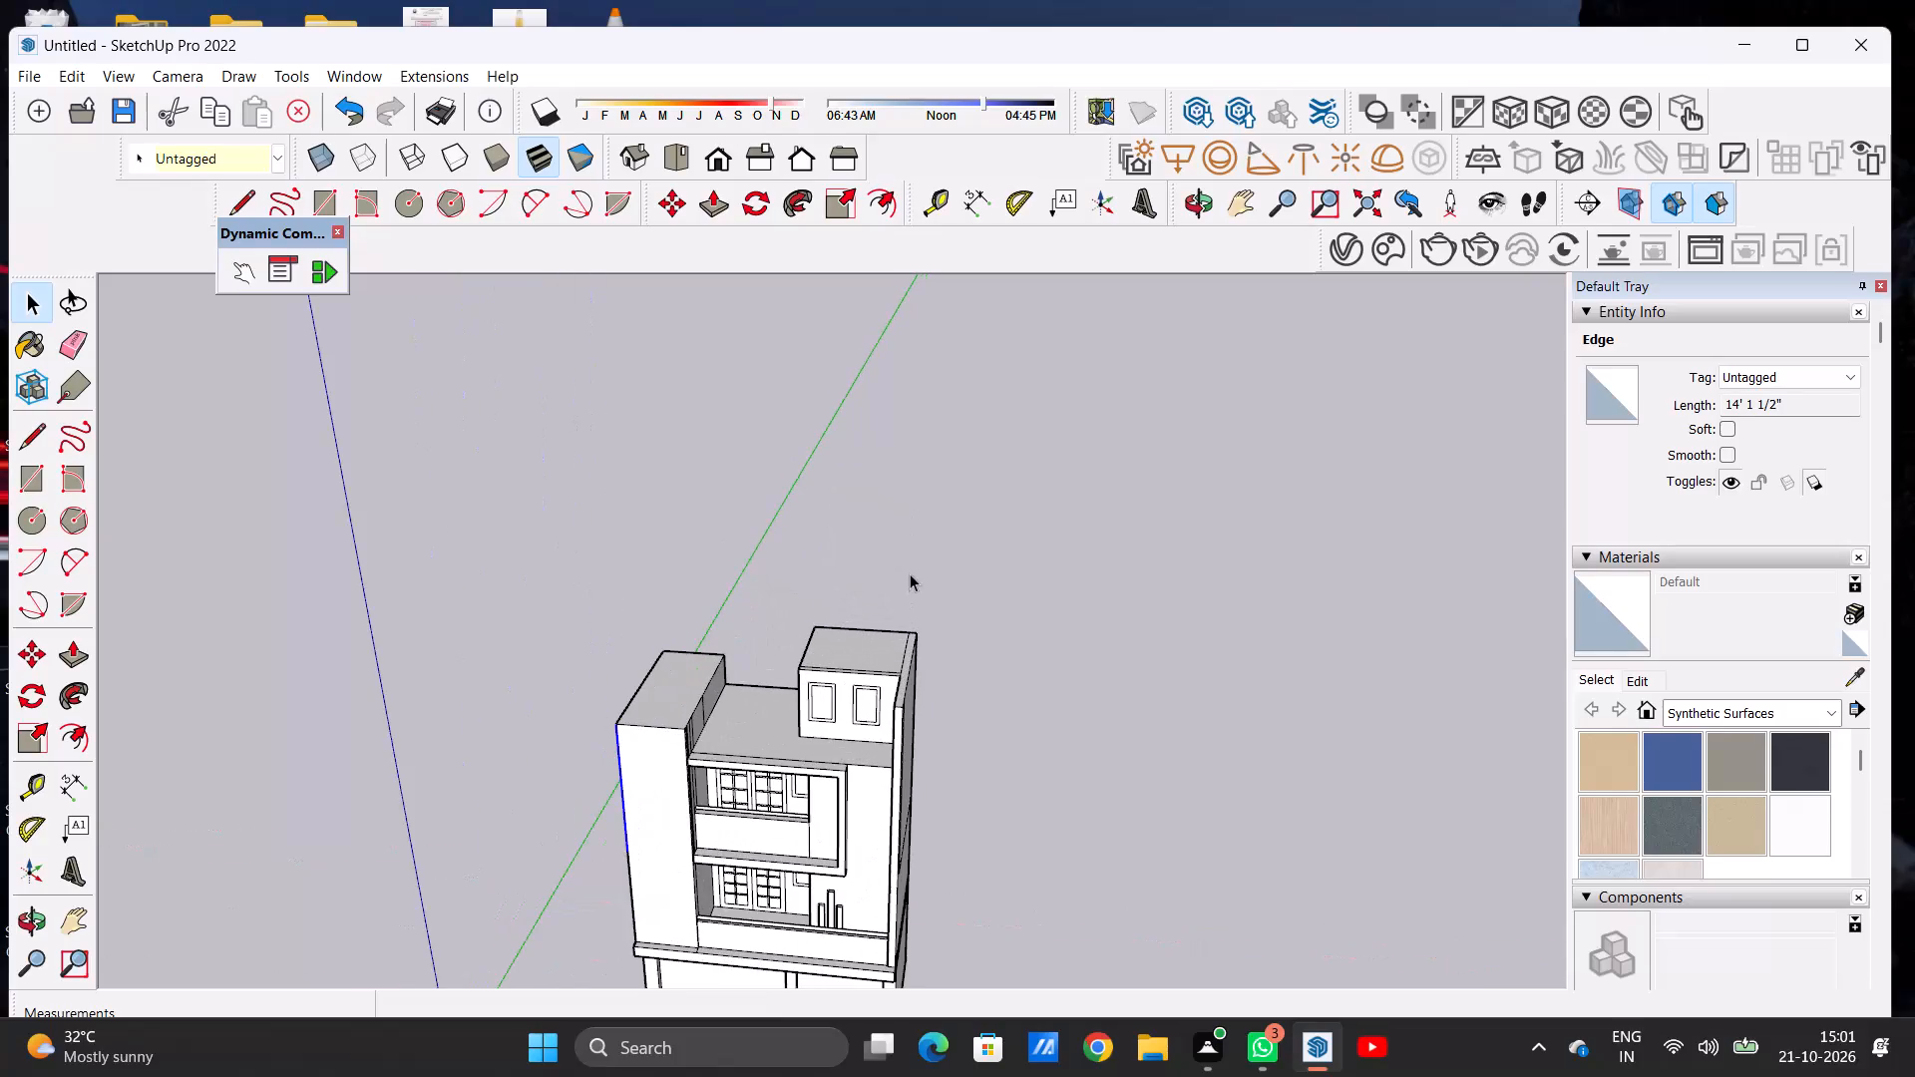
Examine the building's front elevation, balcony frames, roof terrace and rooftop room from several angles and distances.
left_click(926, 574)
scroll(710, 623, "down", 9)
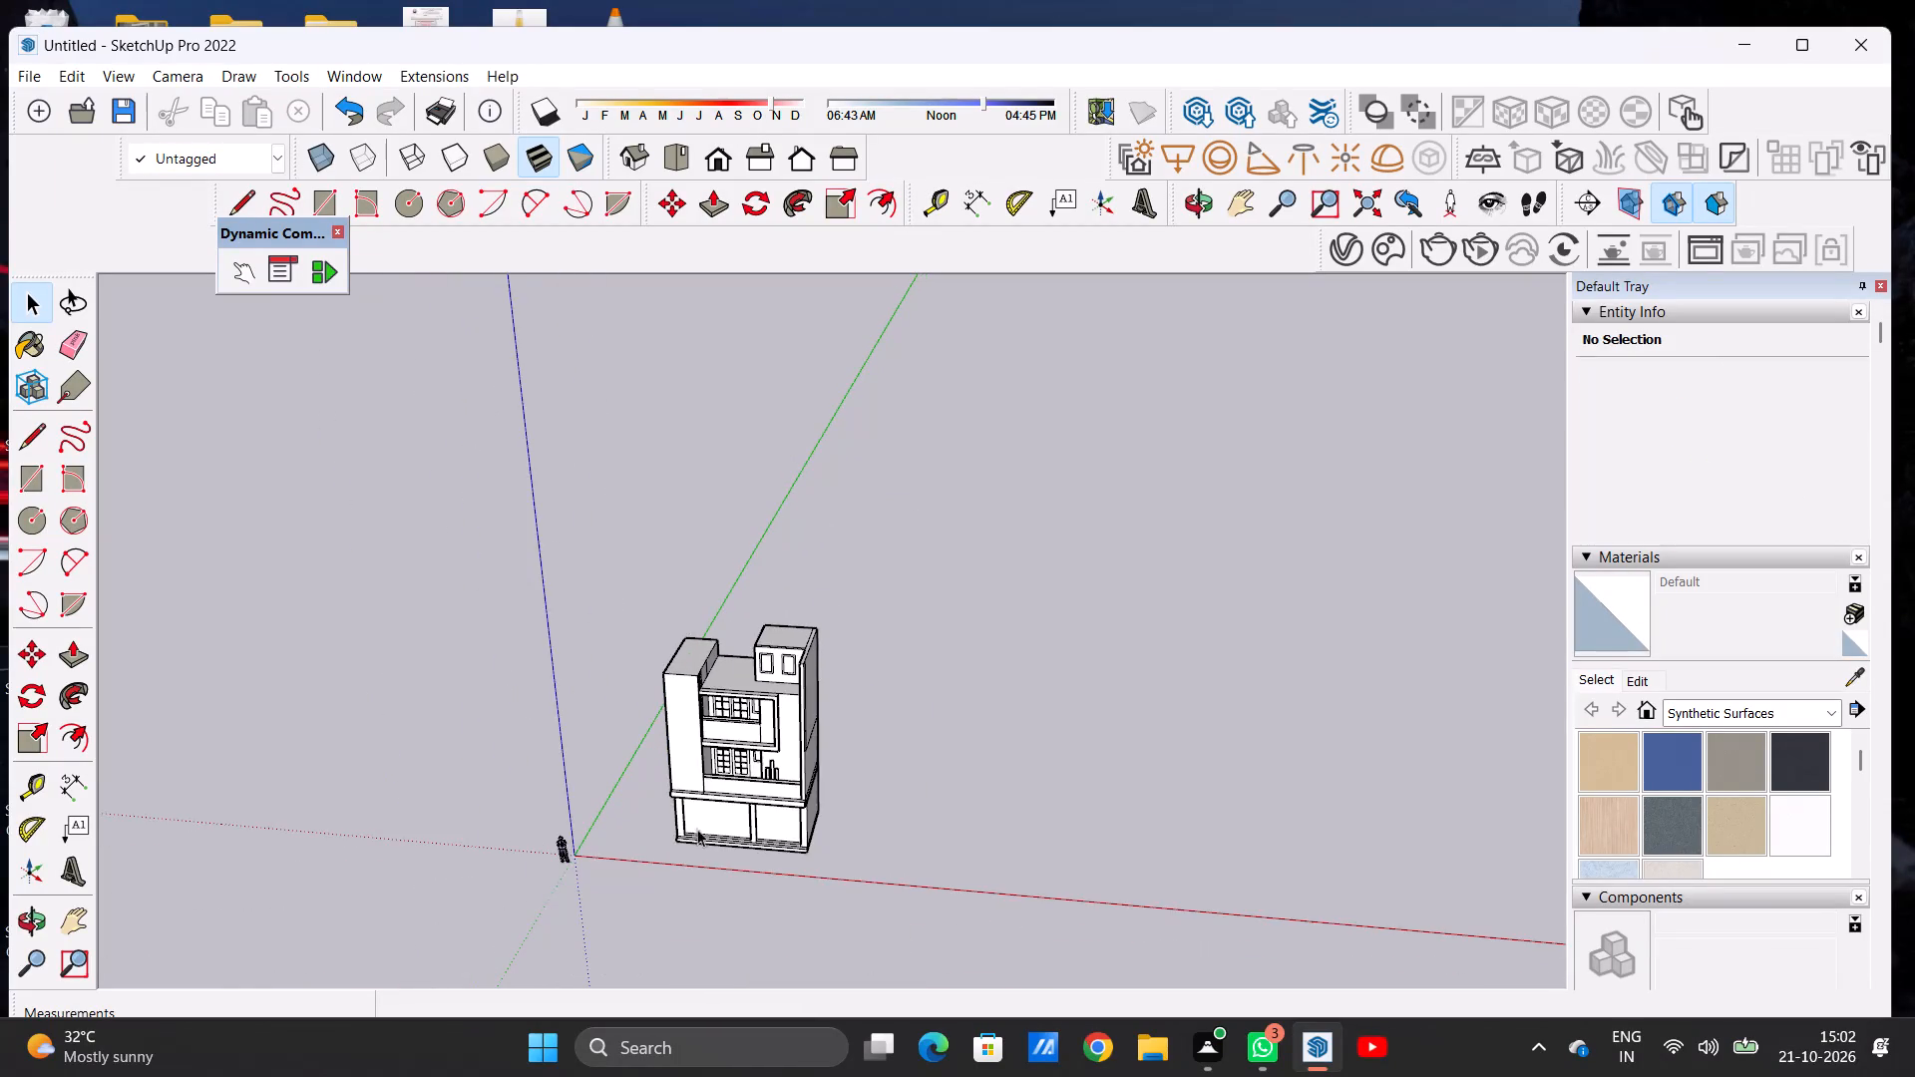
middle_click_drag(711, 811, 792, 605)
scroll(842, 751, "down", 2)
scroll(766, 696, "up", 6)
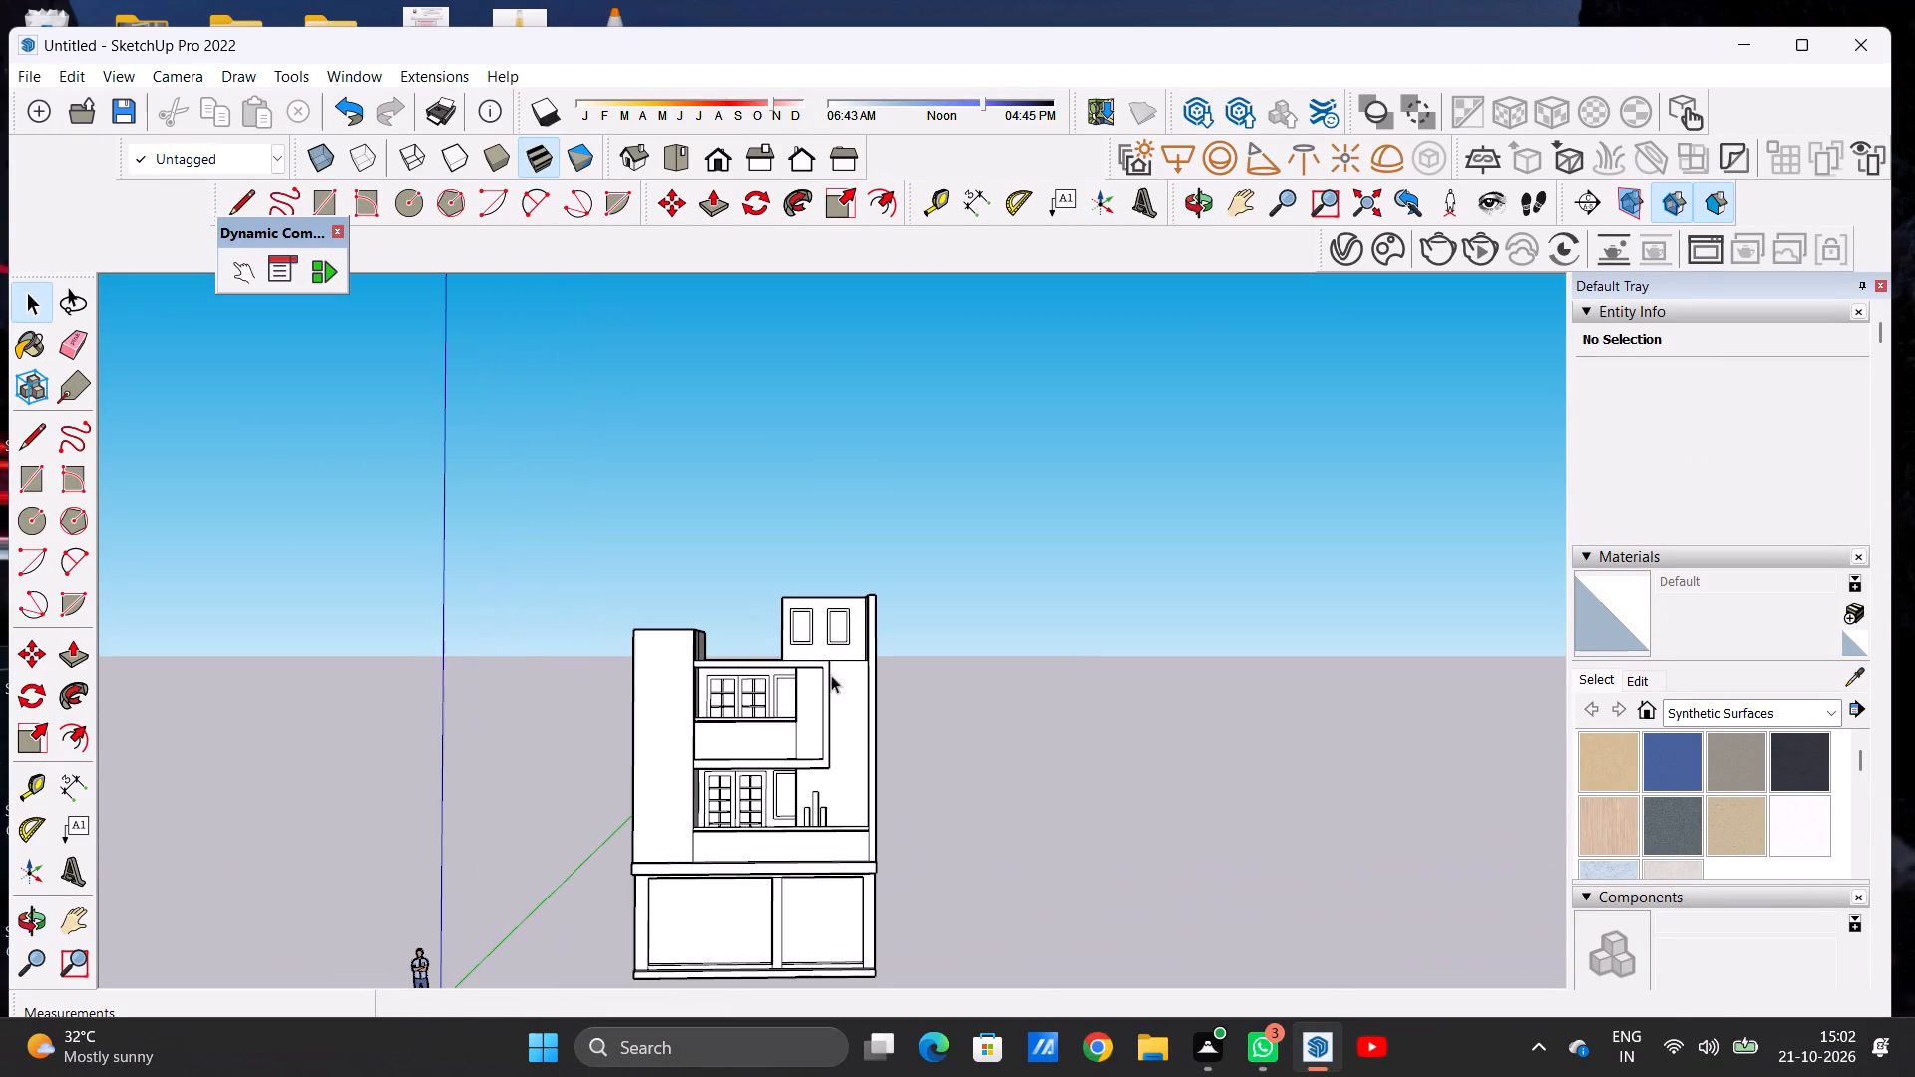
middle_click_drag(843, 676, 827, 756)
scroll(807, 664, "up", 6)
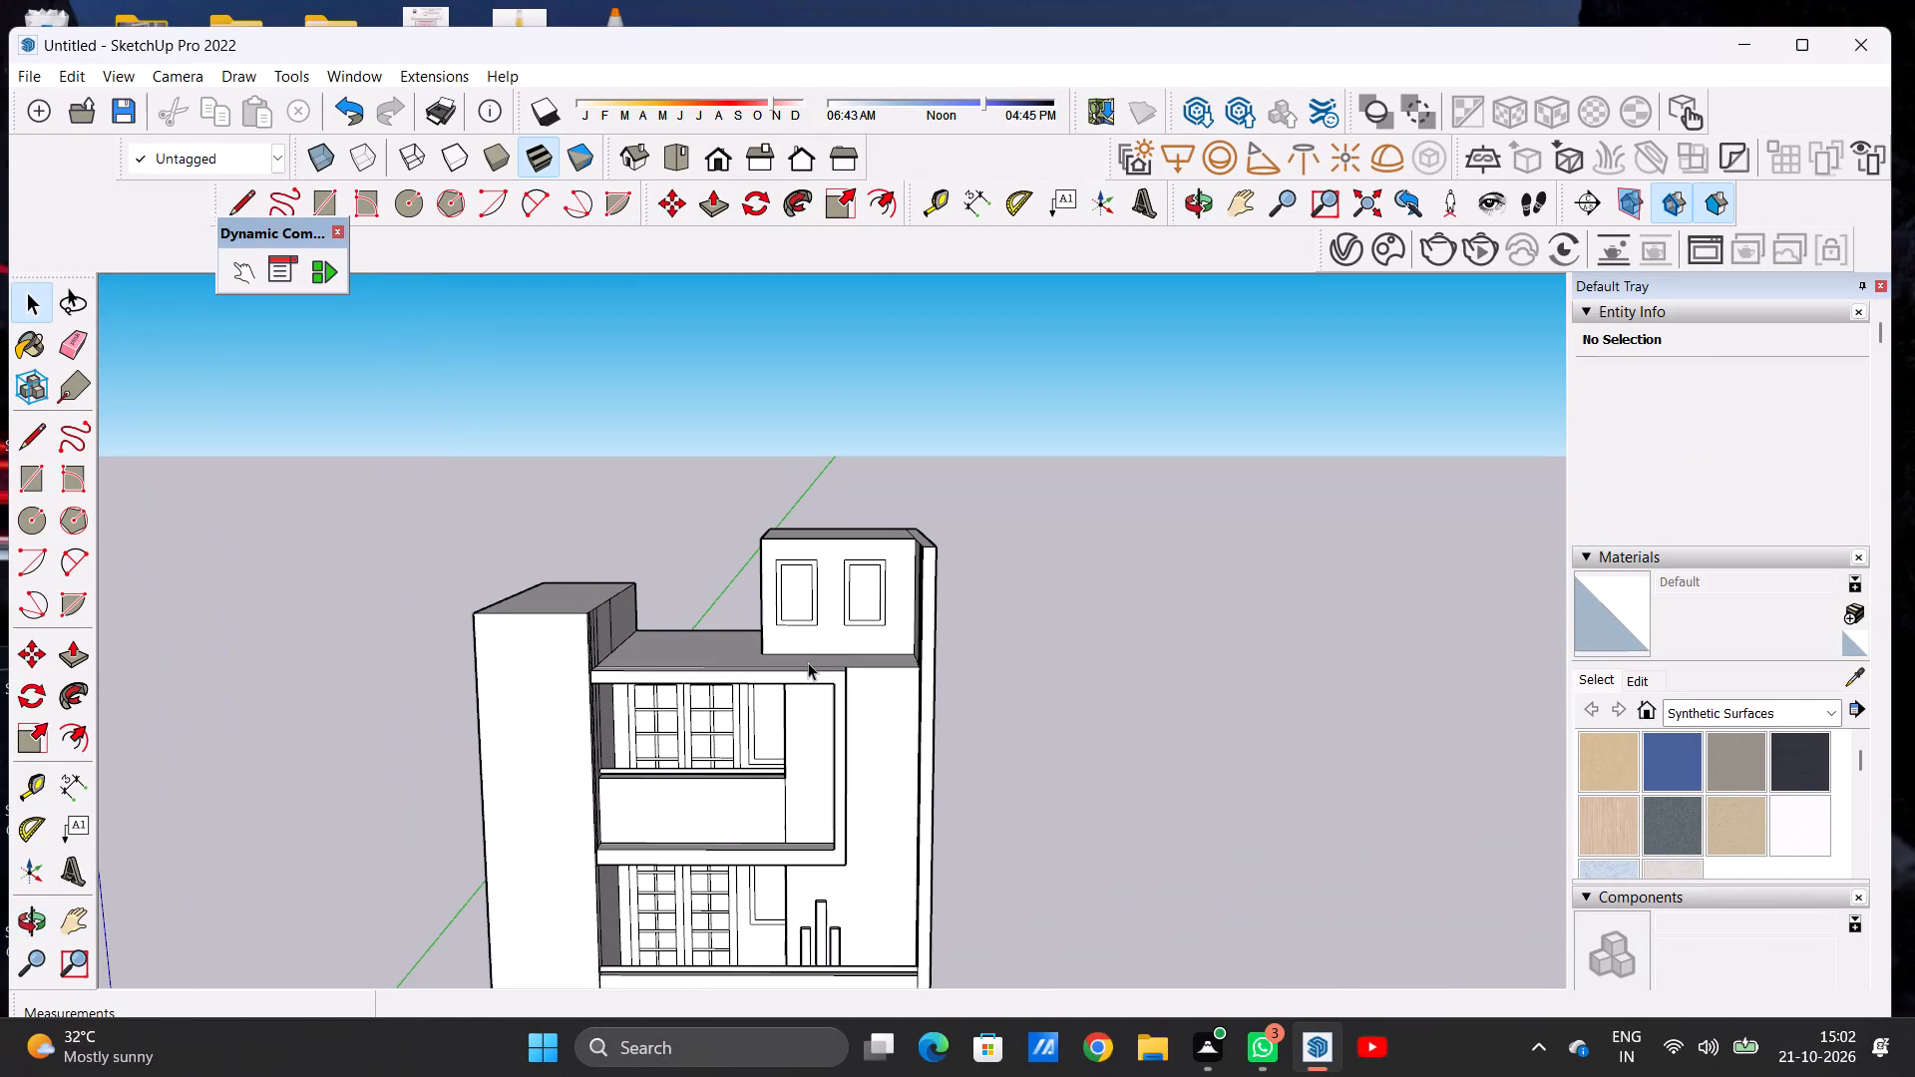
scroll(839, 588, "down", 4)
scroll(841, 615, "up", 7)
scroll(834, 585, "down", 8)
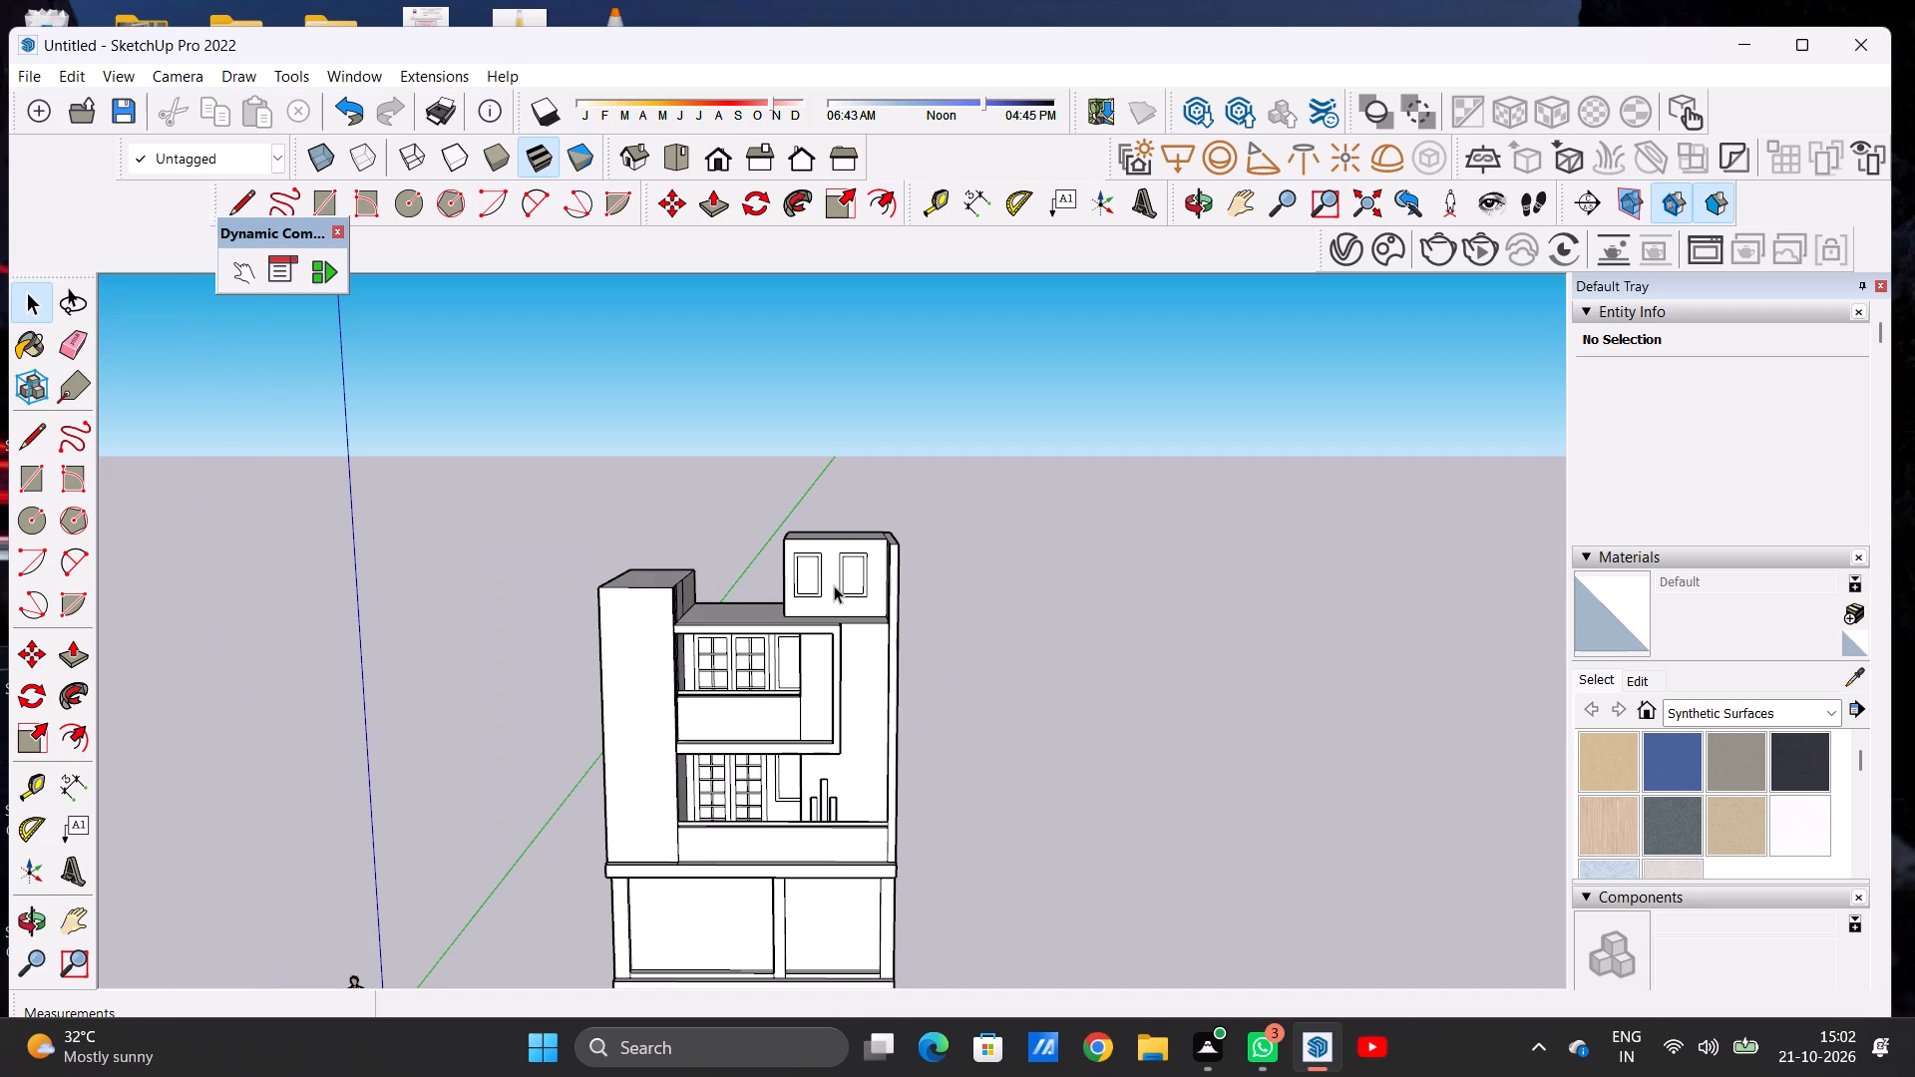
scroll(834, 585, "down", 6)
scroll(813, 606, "up", 2)
scroll(814, 607, "down", 1)
scroll(816, 607, "up", 5)
middle_click_drag(962, 538, 717, 690)
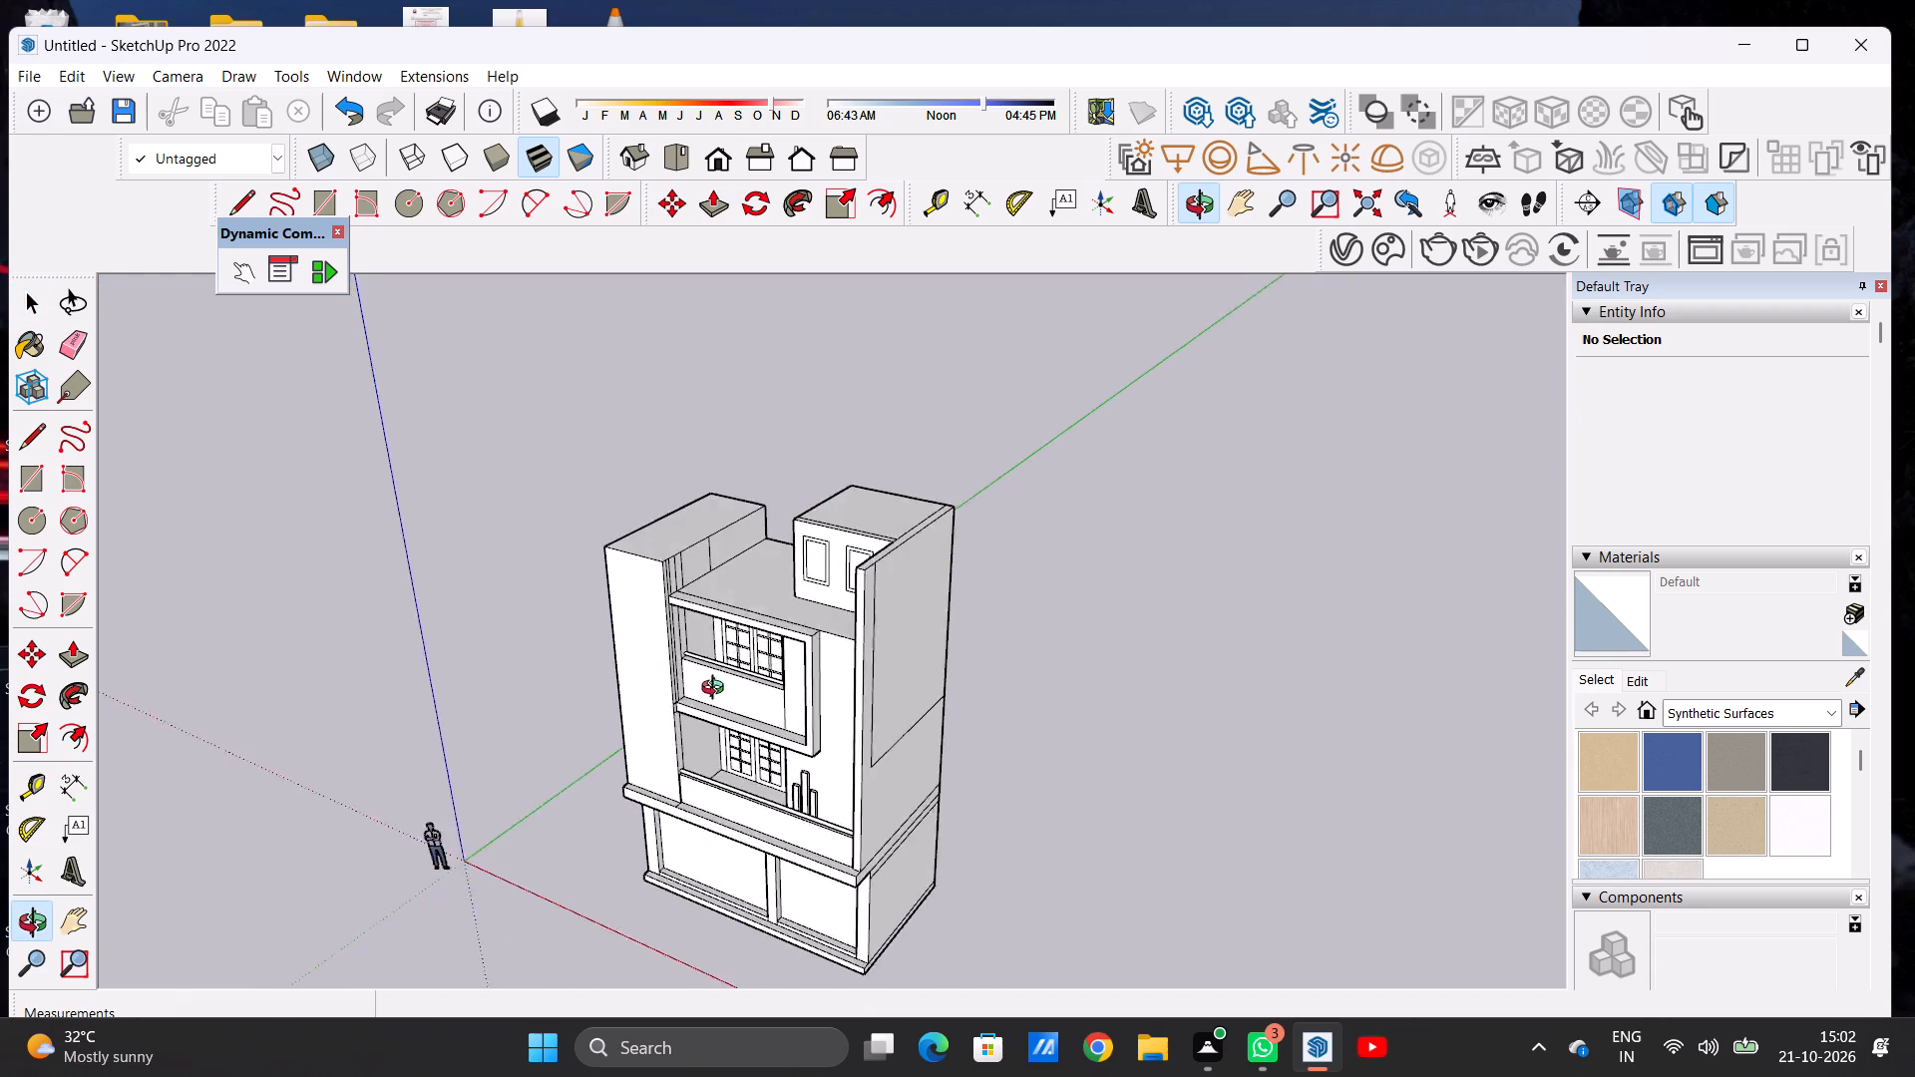
middle_click_drag(717, 690, 984, 678)
scroll(915, 500, "down", 6)
scroll(885, 627, "up", 2)
scroll(885, 627, "down", 1)
scroll(885, 627, "up", 1)
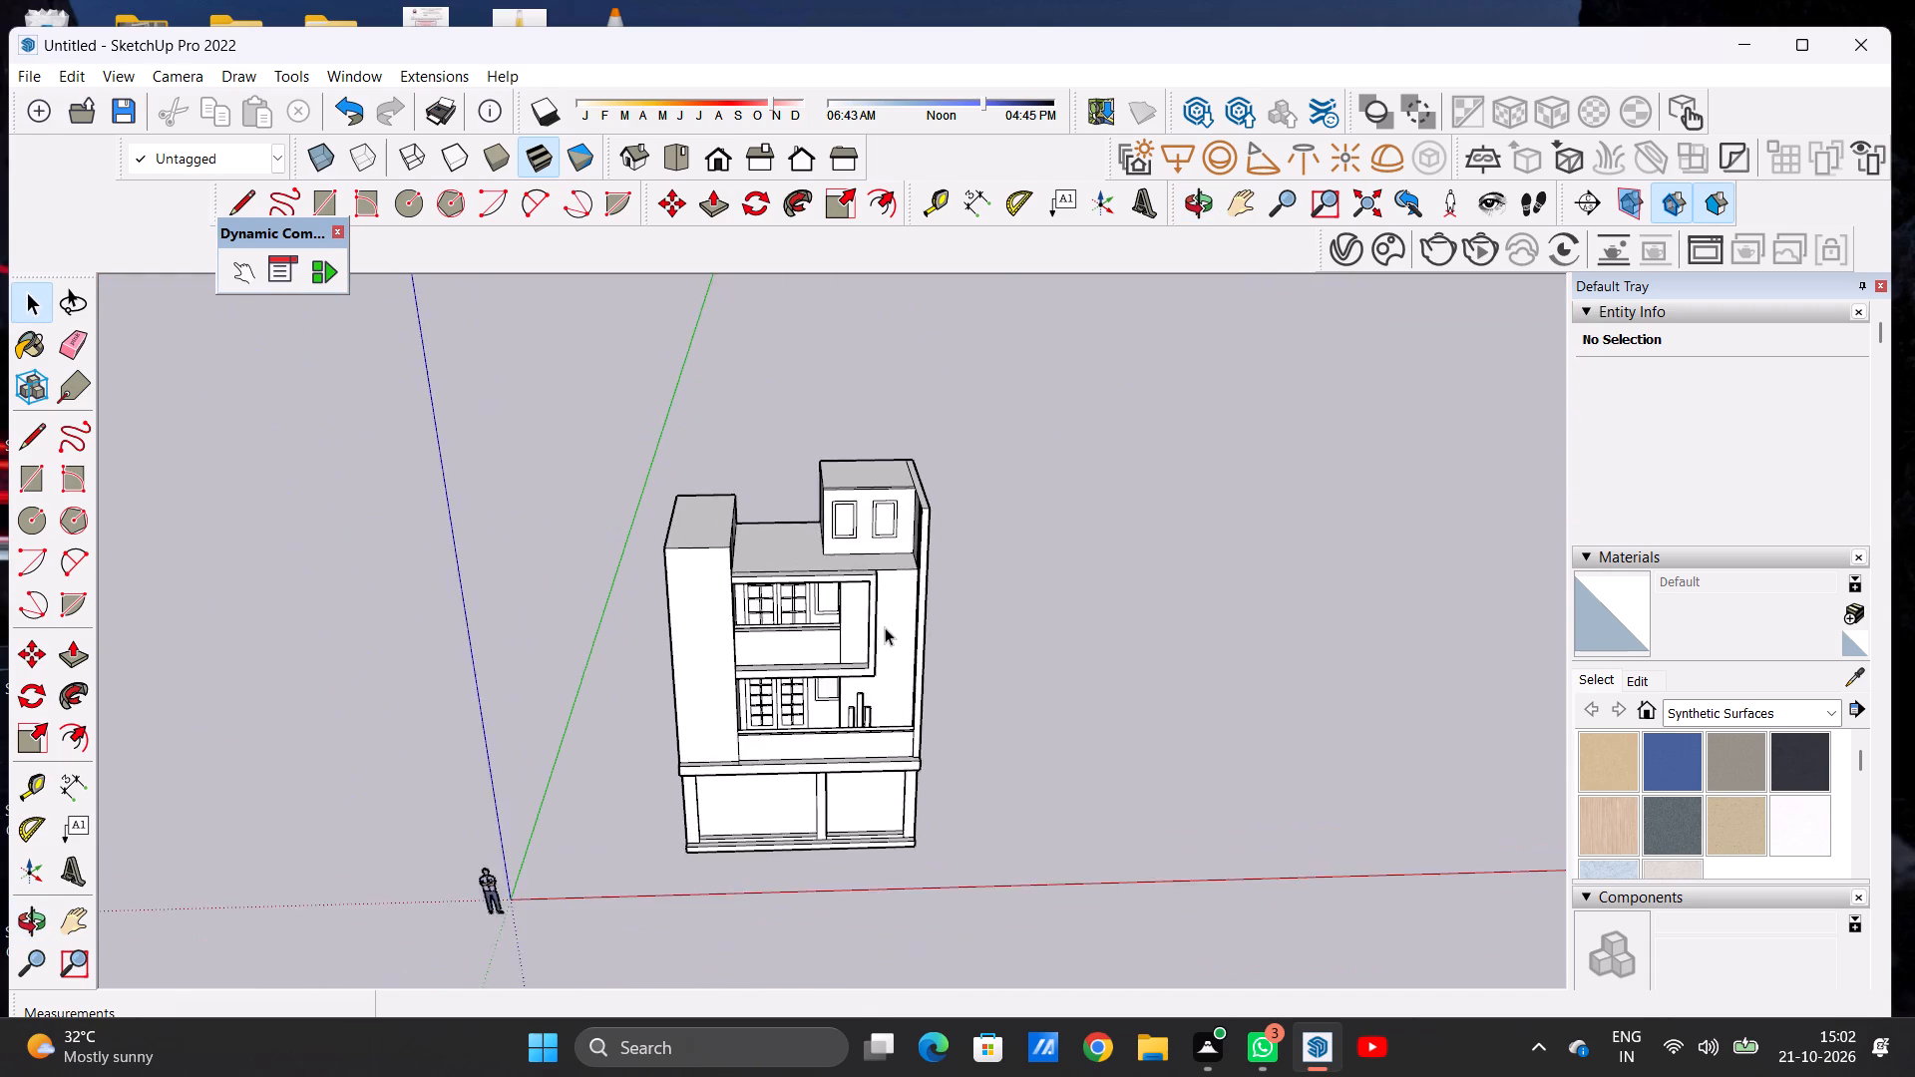
scroll(885, 627, "up", 1)
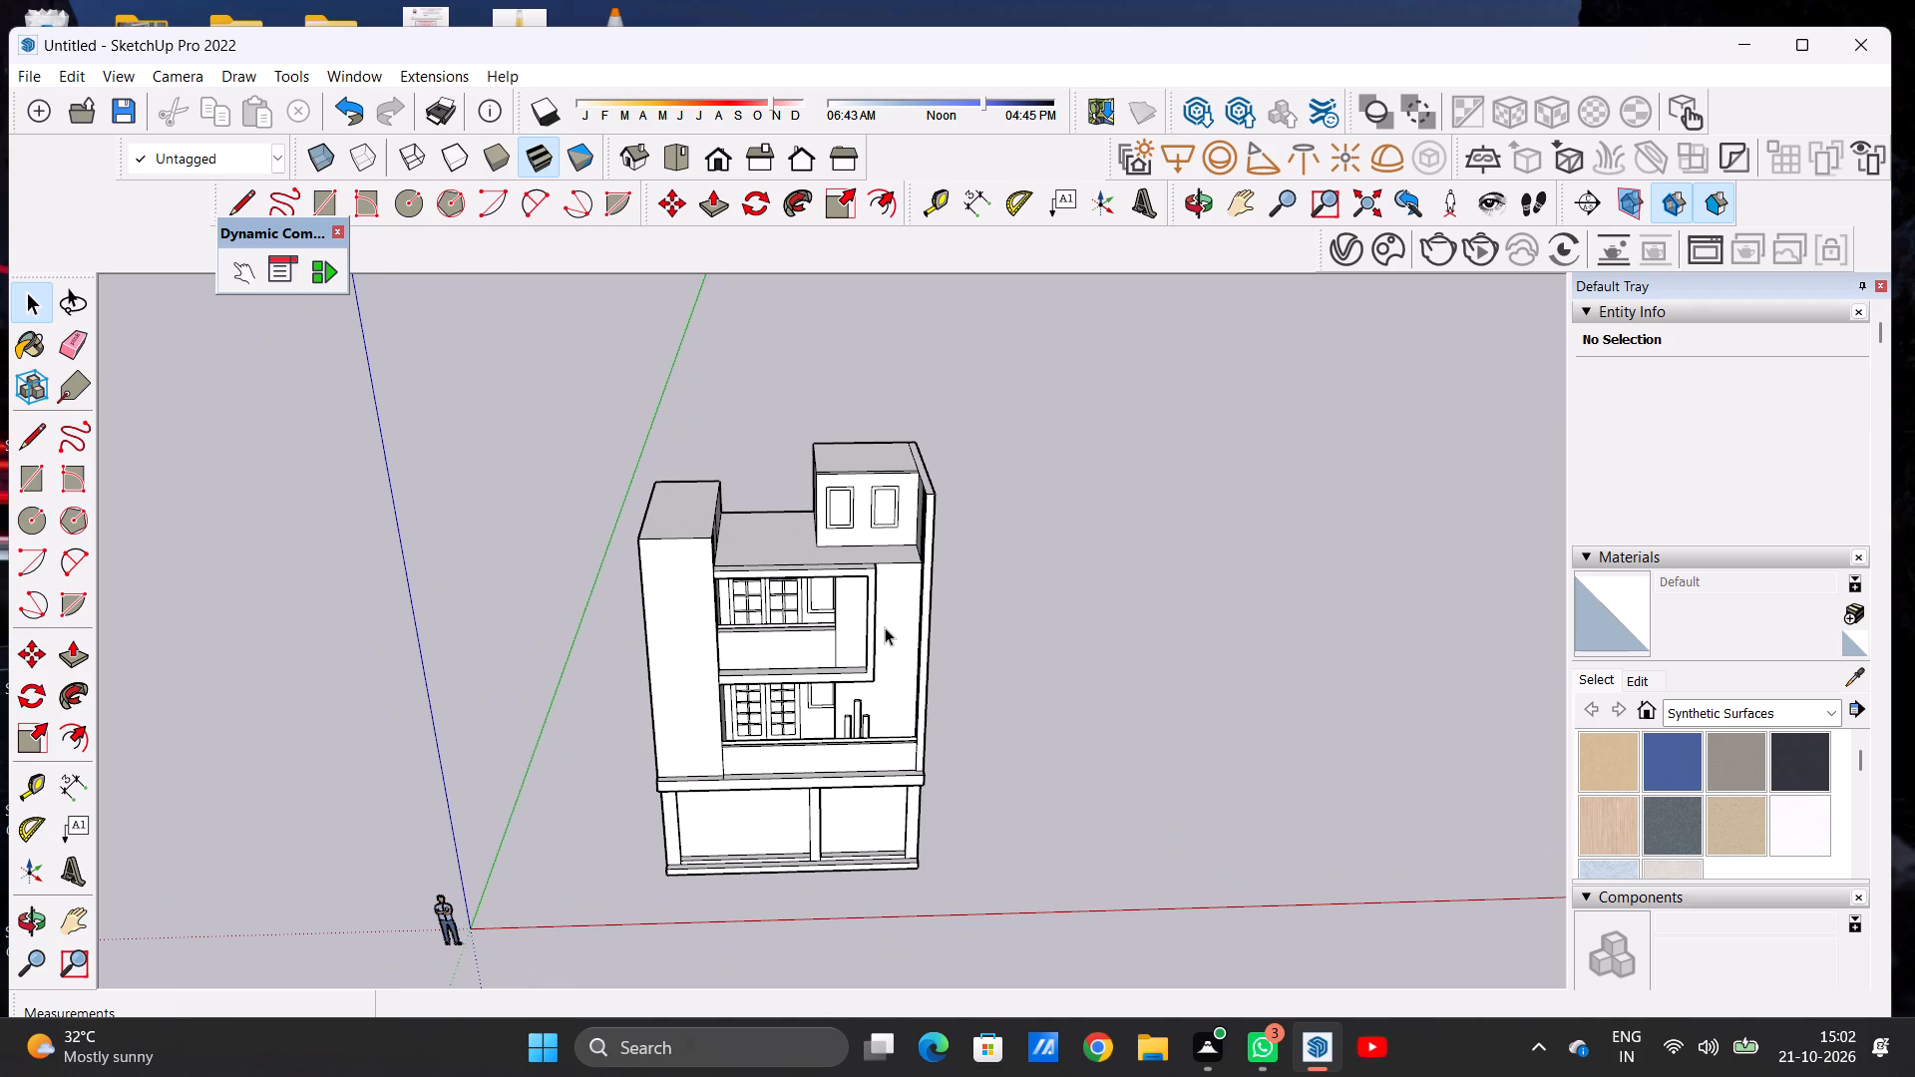
scroll(885, 627, "down", 8)
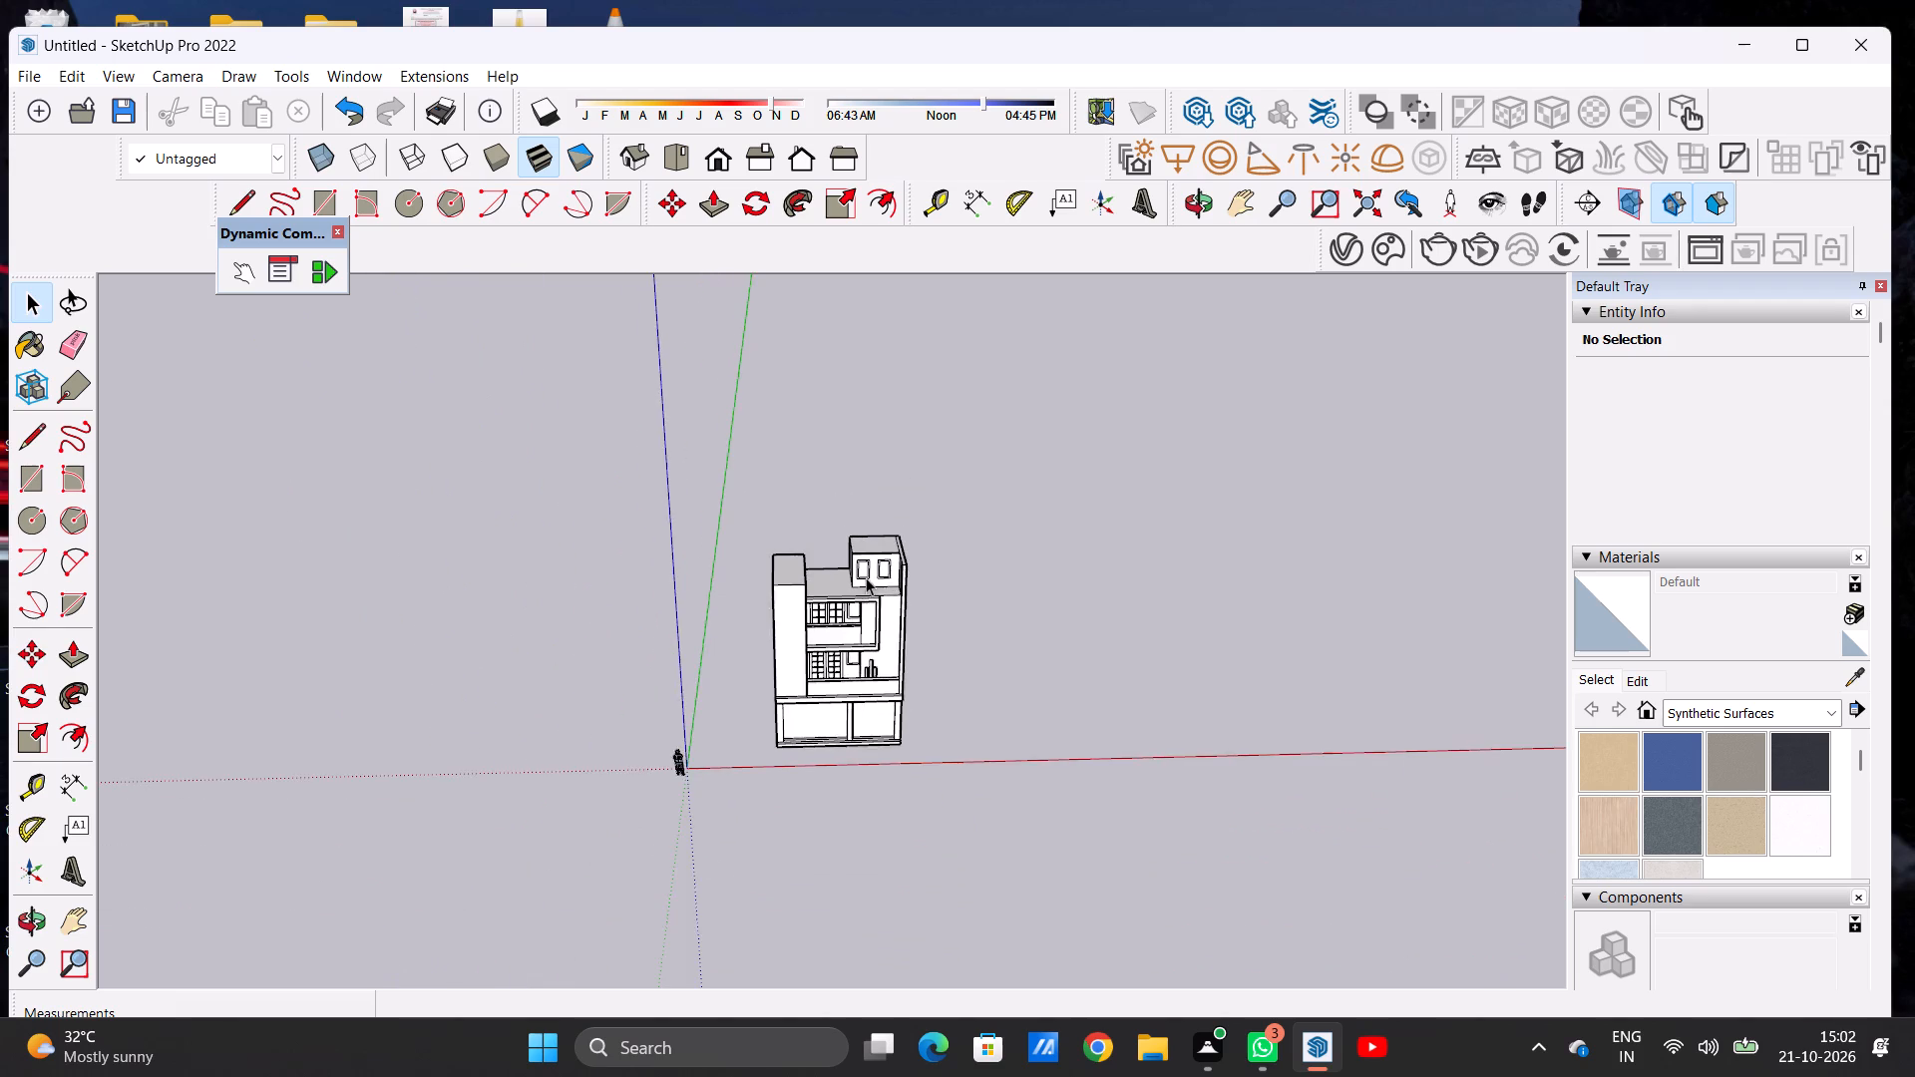
scroll(866, 569, "up", 4)
middle_click_drag(874, 664, 864, 601)
scroll(859, 569, "up", 7)
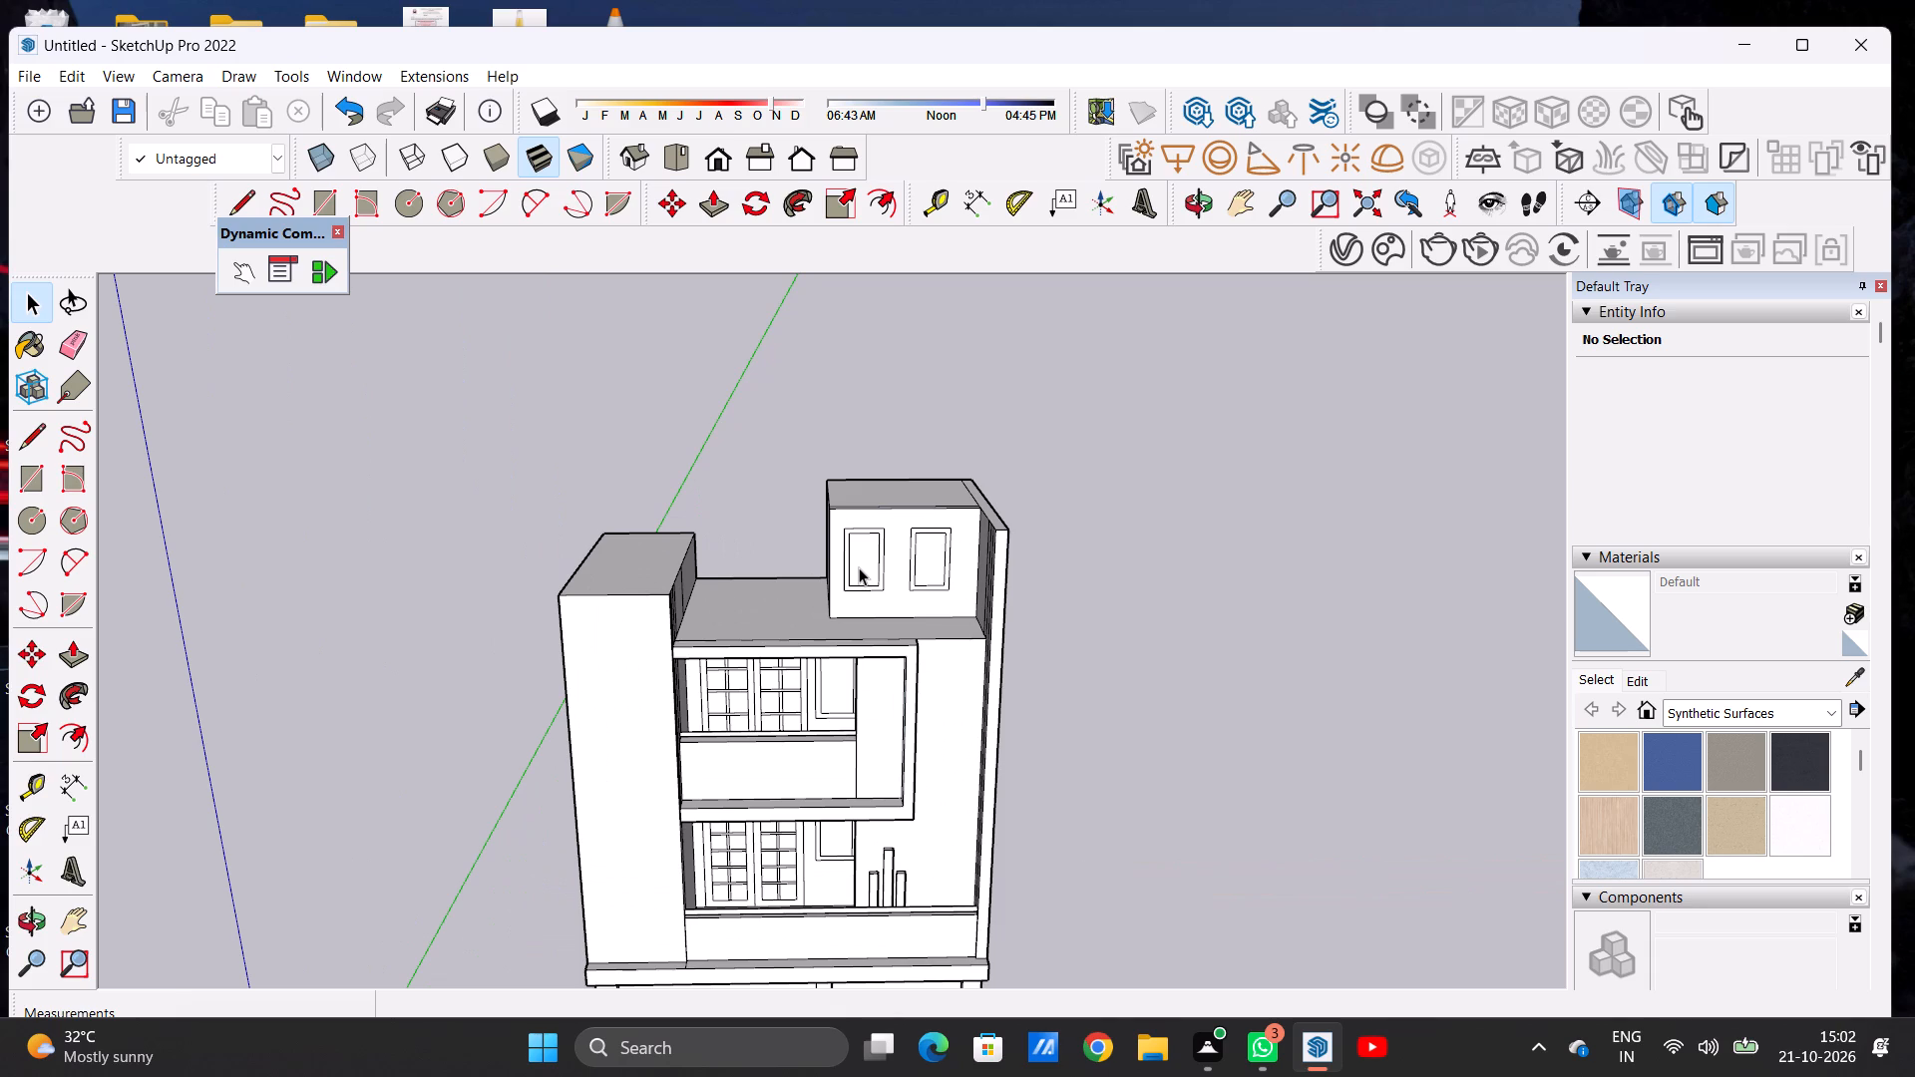
scroll(875, 509, "down", 13)
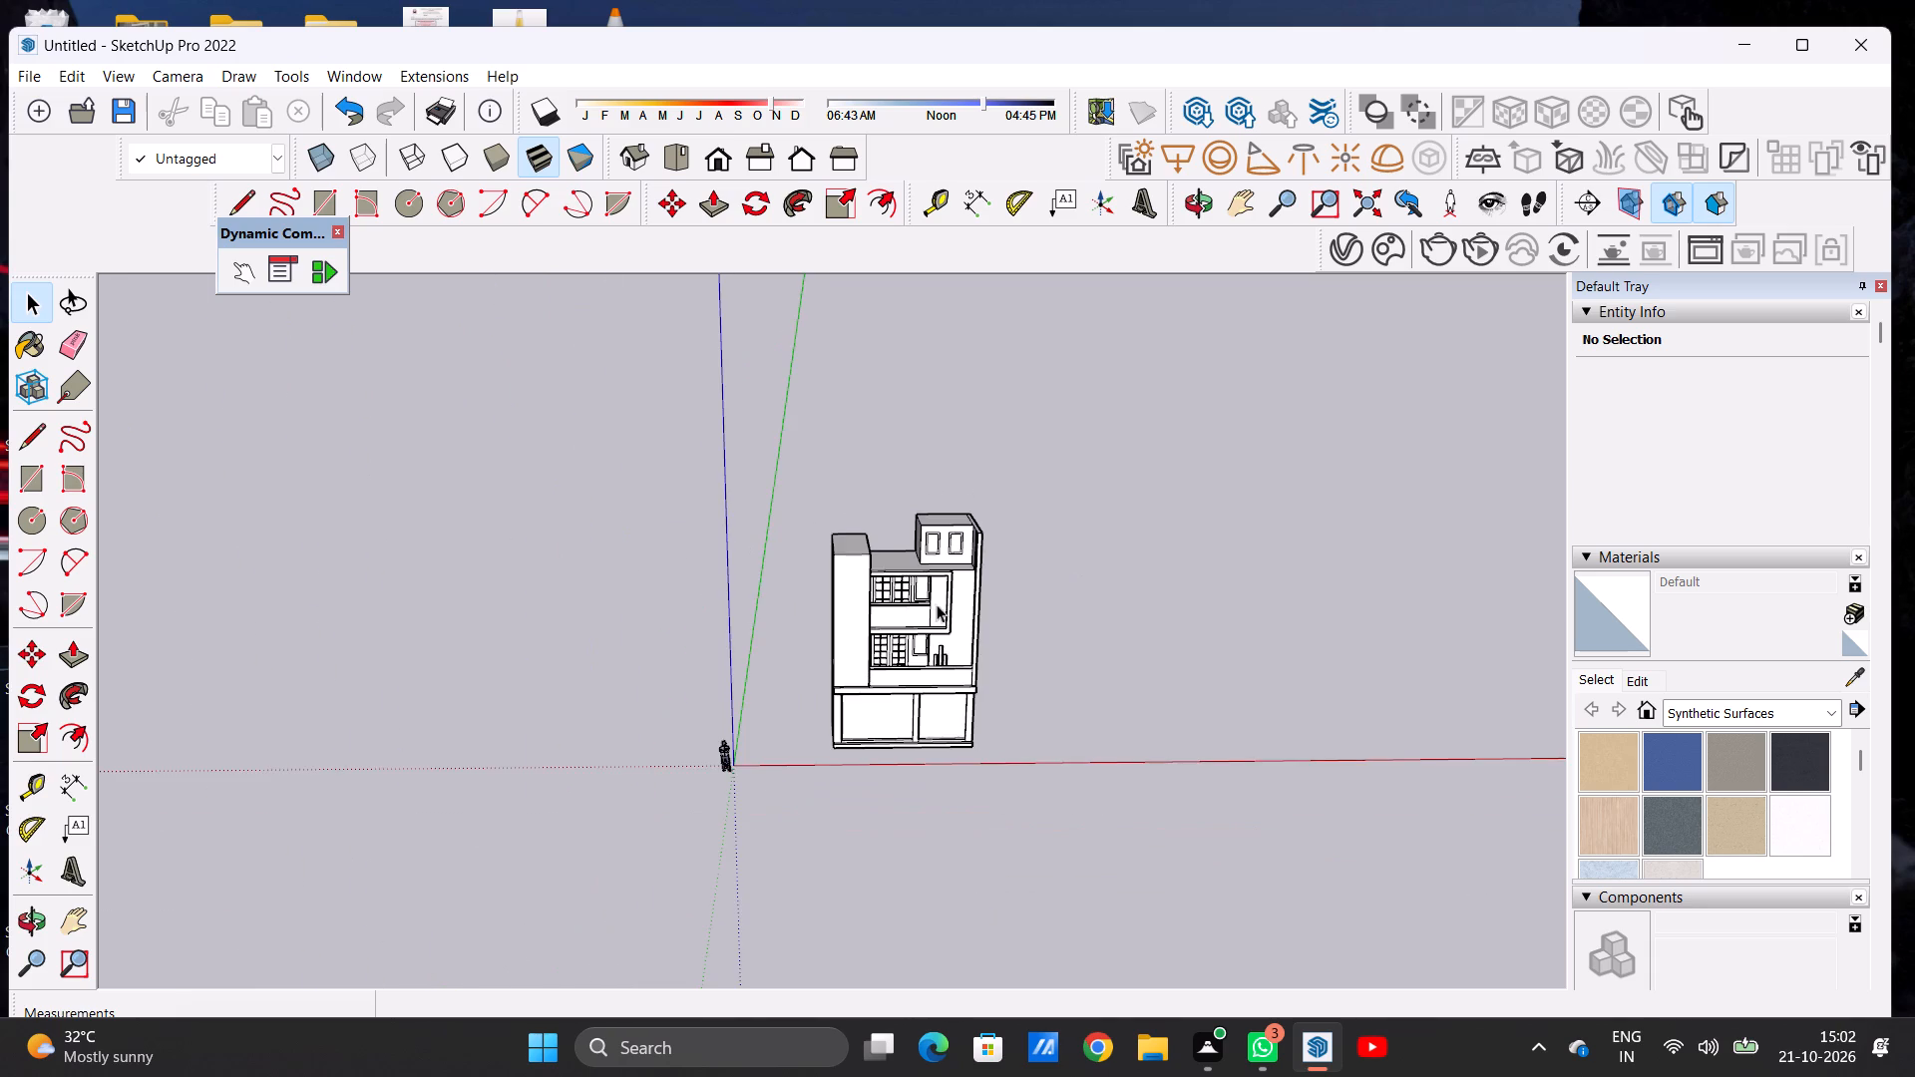
scroll(936, 604, "up", 8)
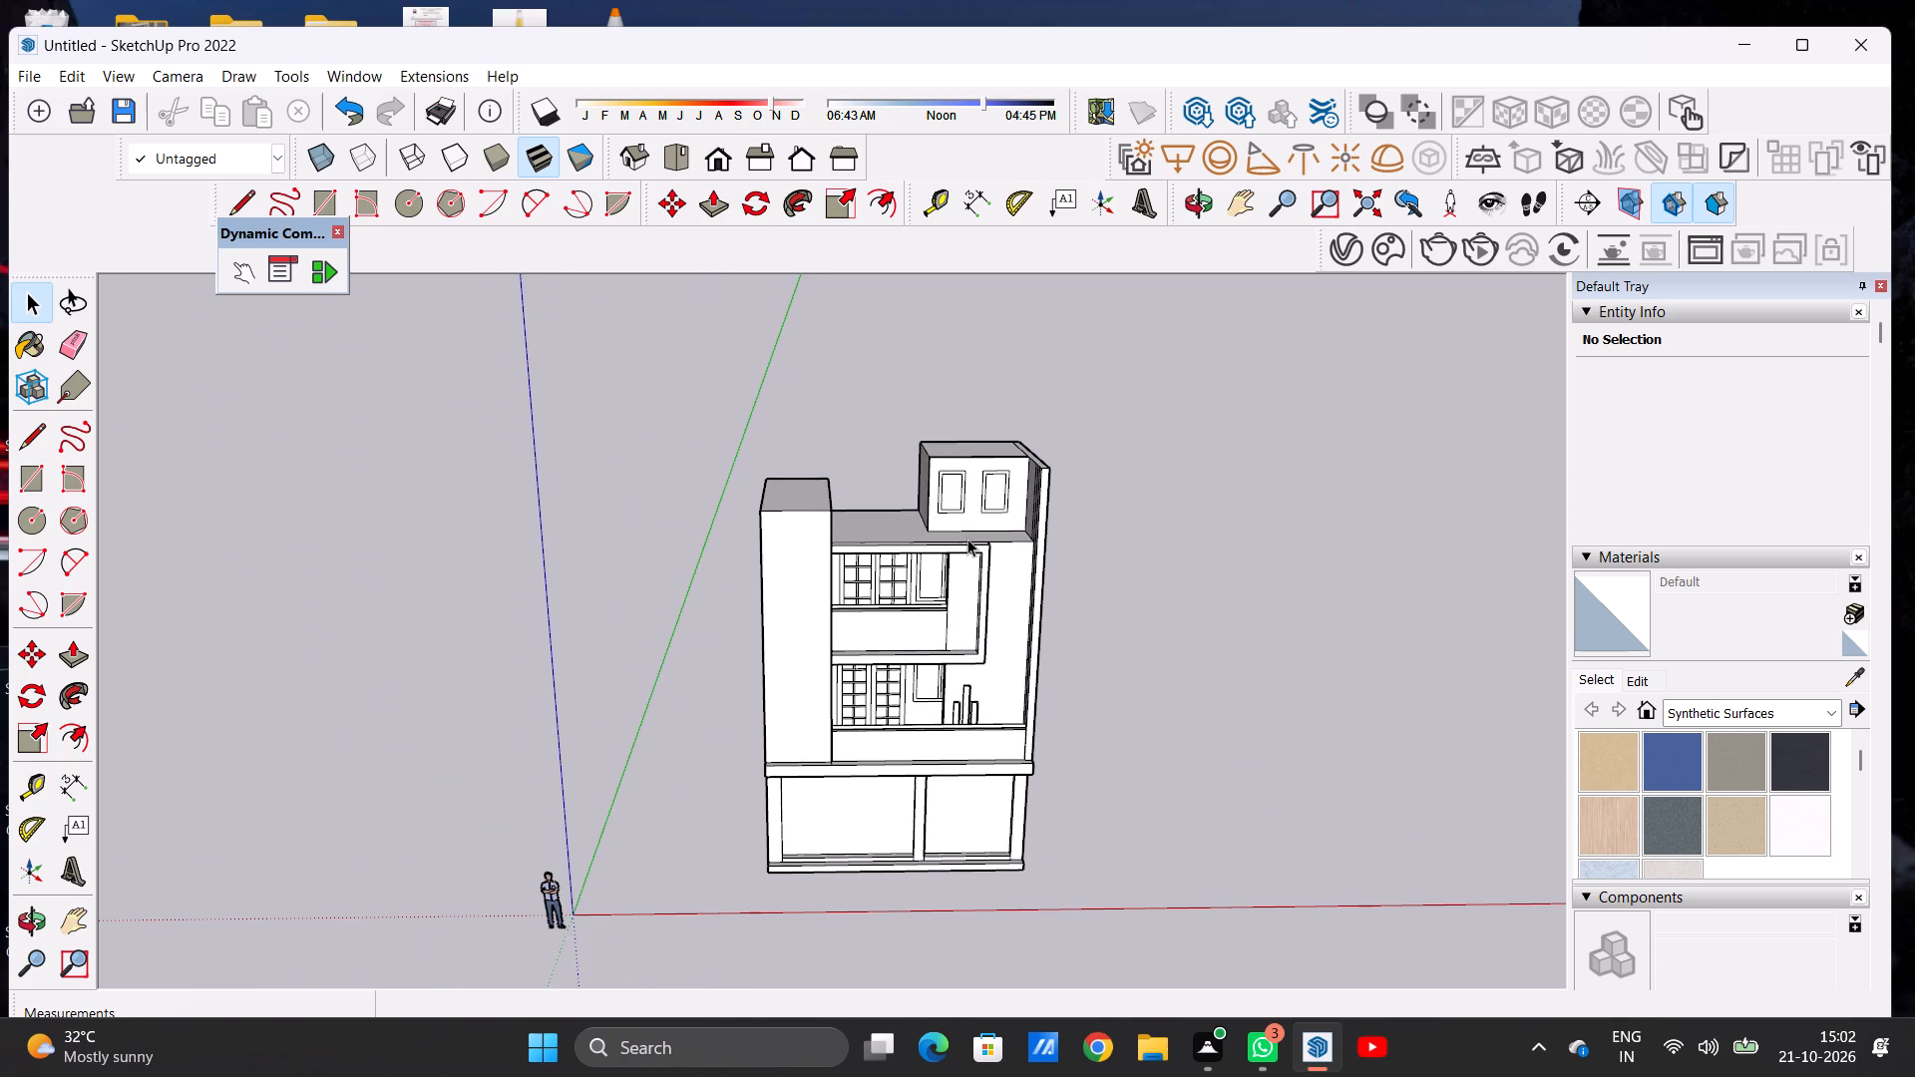
scroll(967, 538, "down", 4)
middle_click_drag(987, 543, 987, 544)
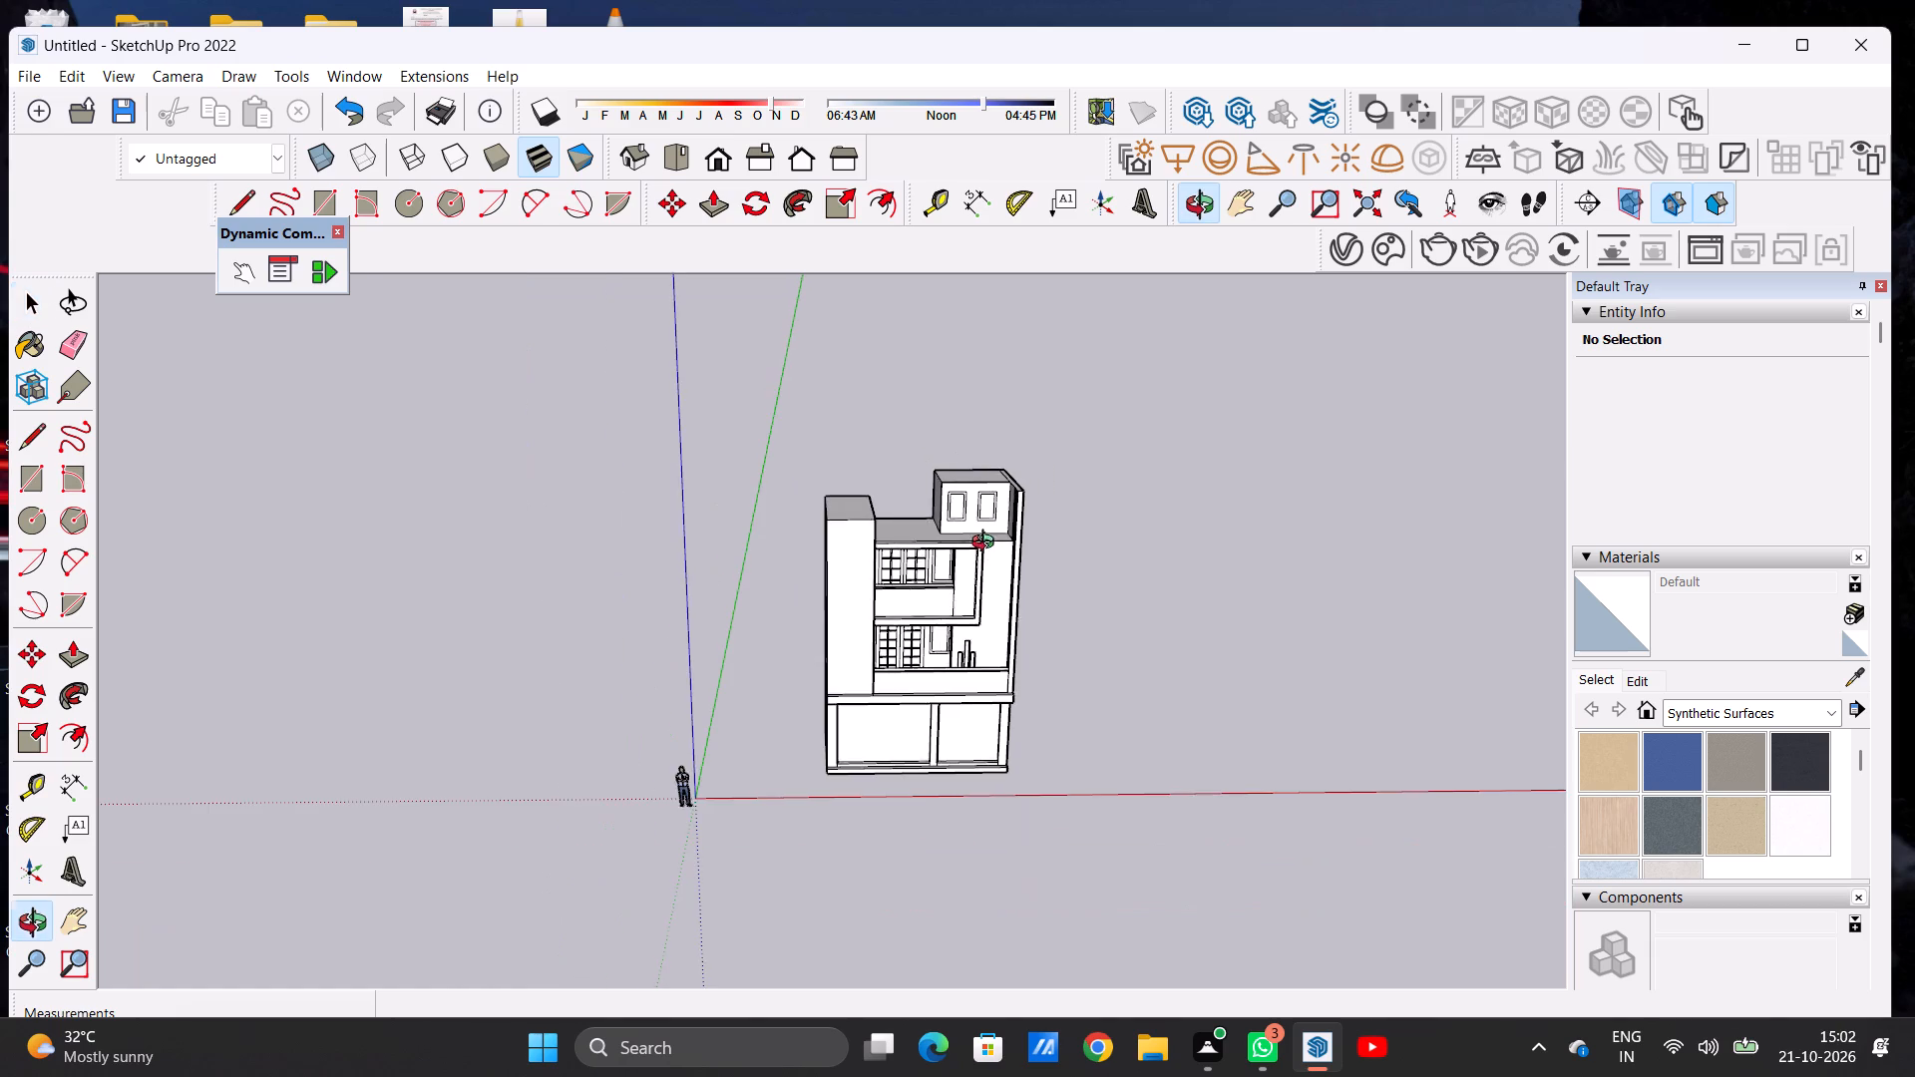
Draw lines from the upper balcony panel's top corner, about 1' 2" across the frame's underside, and up its front face to the top edge.
middle_click_drag(987, 544, 942, 721)
scroll(966, 538, "up", 7)
scroll(982, 624, "up", 1)
middle_click_drag(982, 625, 1012, 696)
scroll(1006, 650, "up", 8)
middle_click_drag(938, 625, 678, 642)
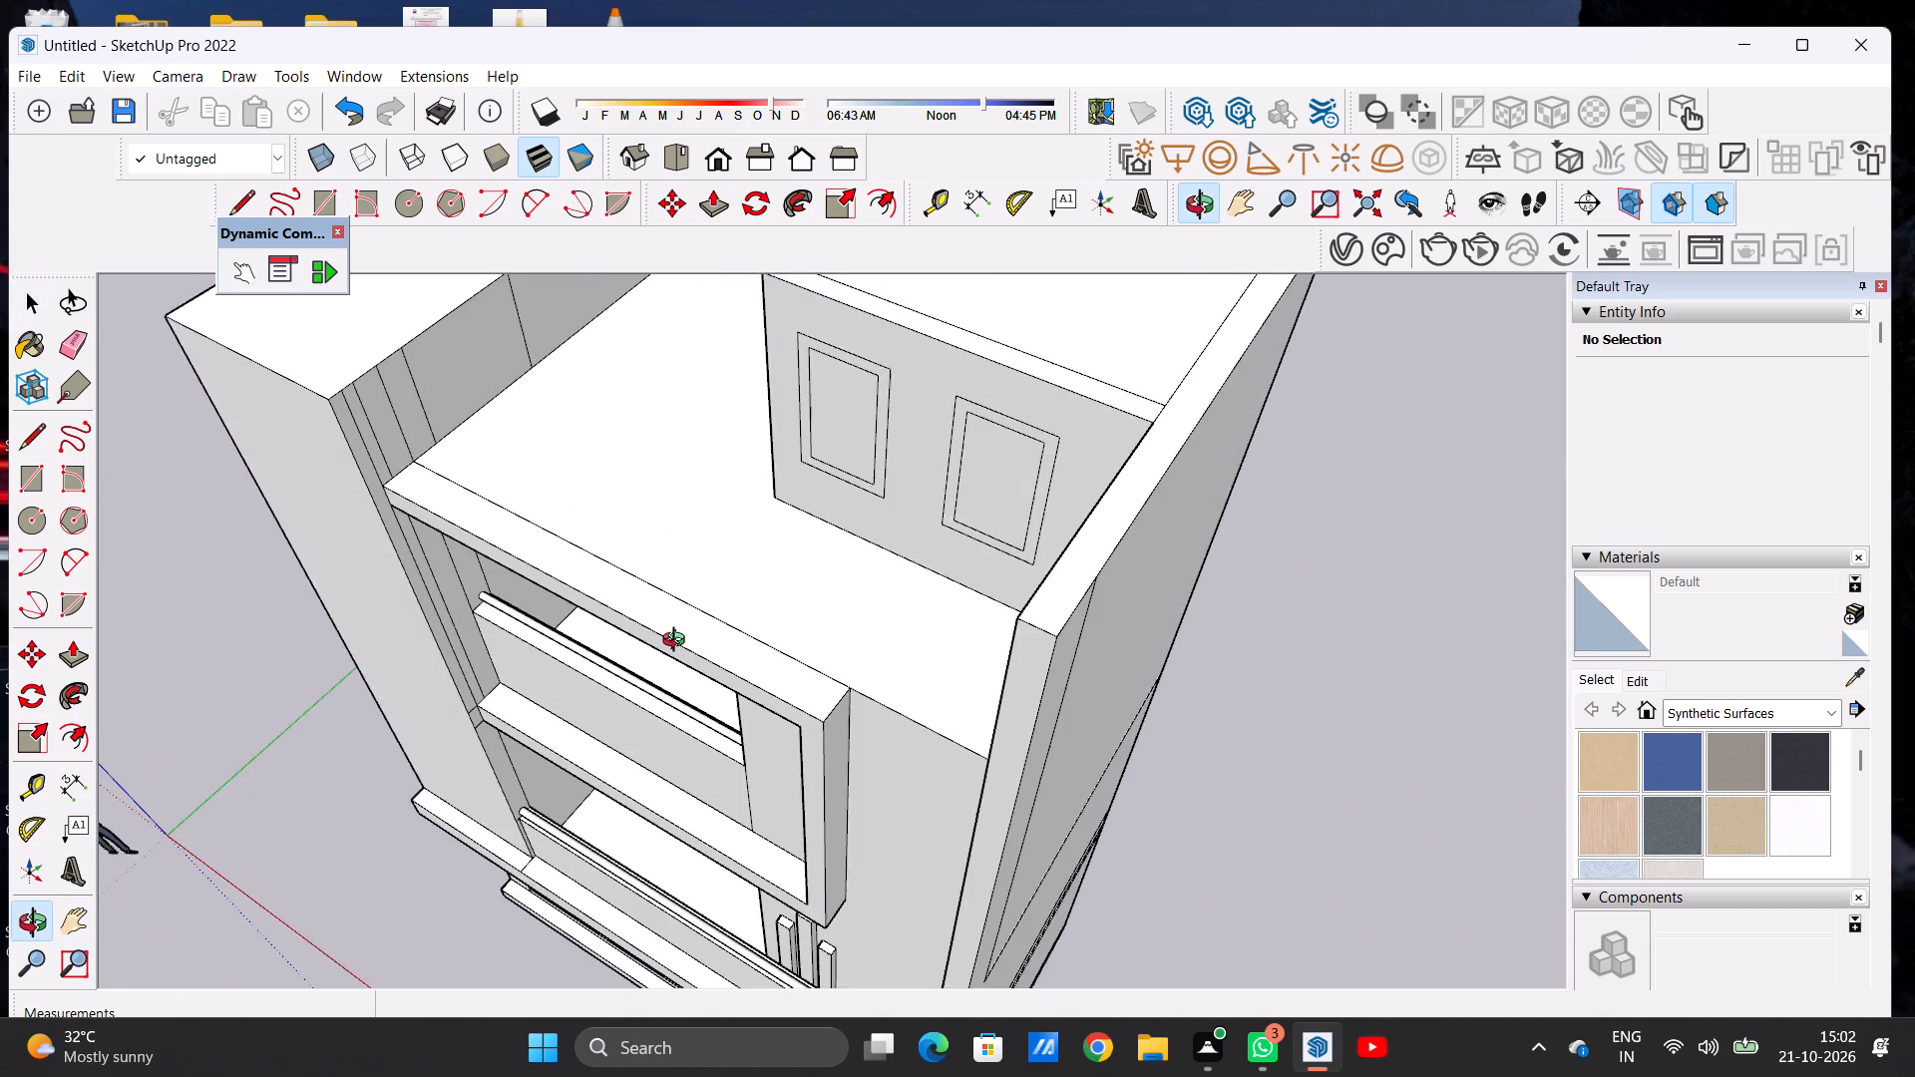
middle_click_drag(678, 642, 674, 627)
key("l")
scroll(674, 627, "up", 6)
middle_click_drag(804, 733, 830, 596)
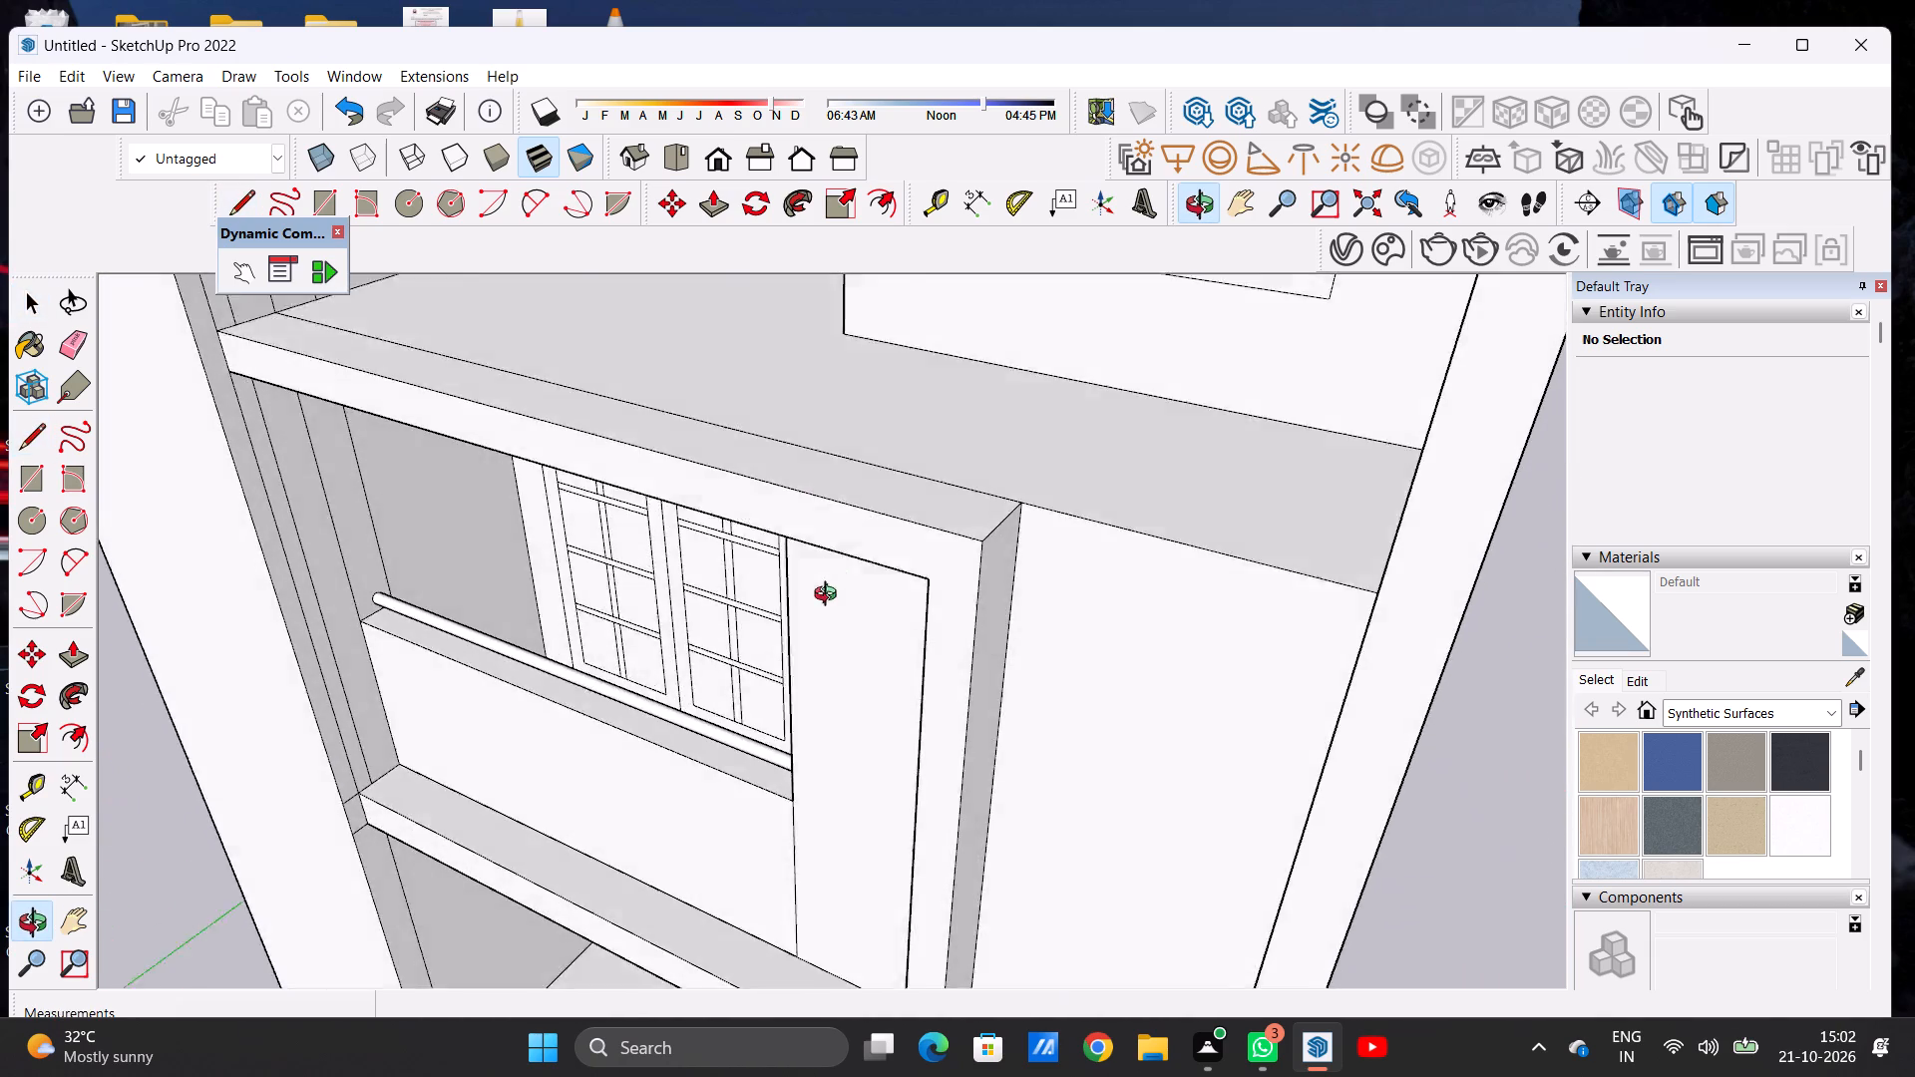
middle_click_drag(830, 596, 848, 521)
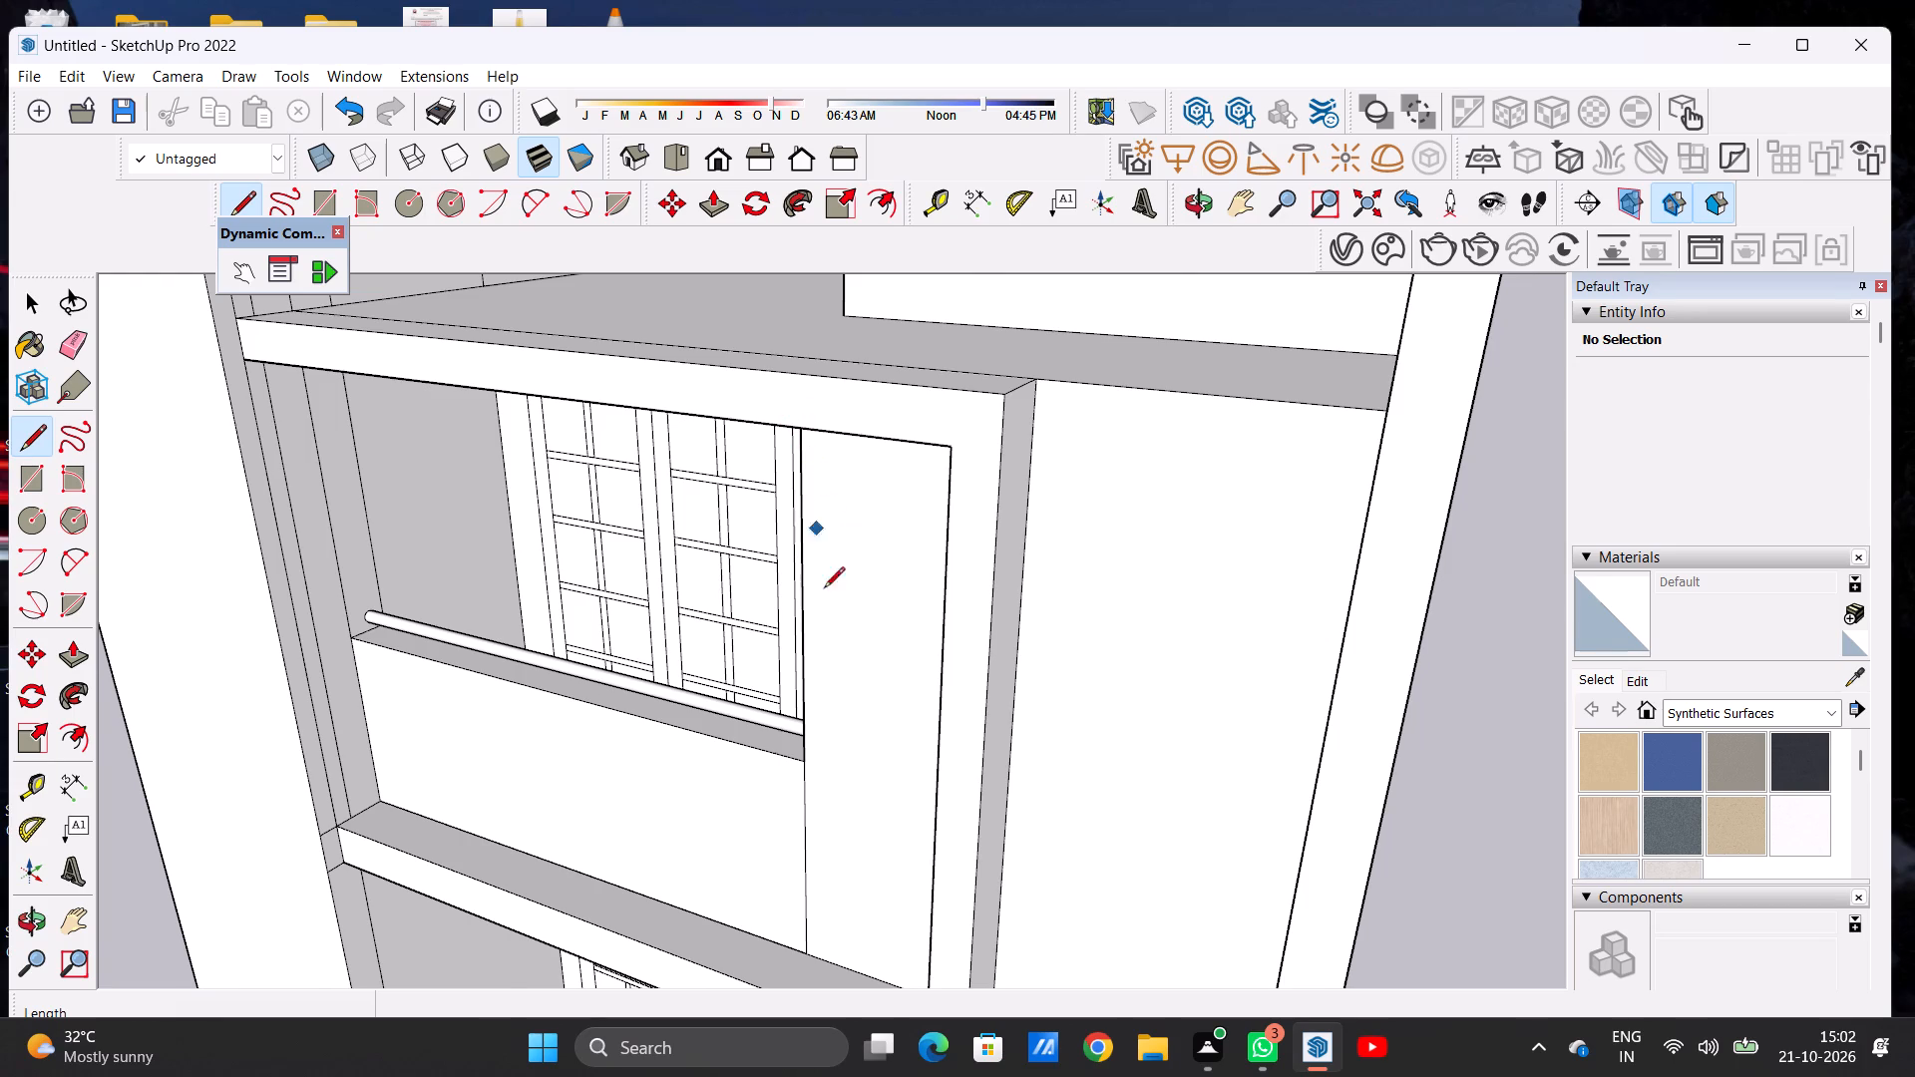
scroll(831, 650, "down", 6)
middle_click_drag(822, 662, 910, 458)
scroll(838, 327, "up", 6)
scroll(864, 446, "up", 3)
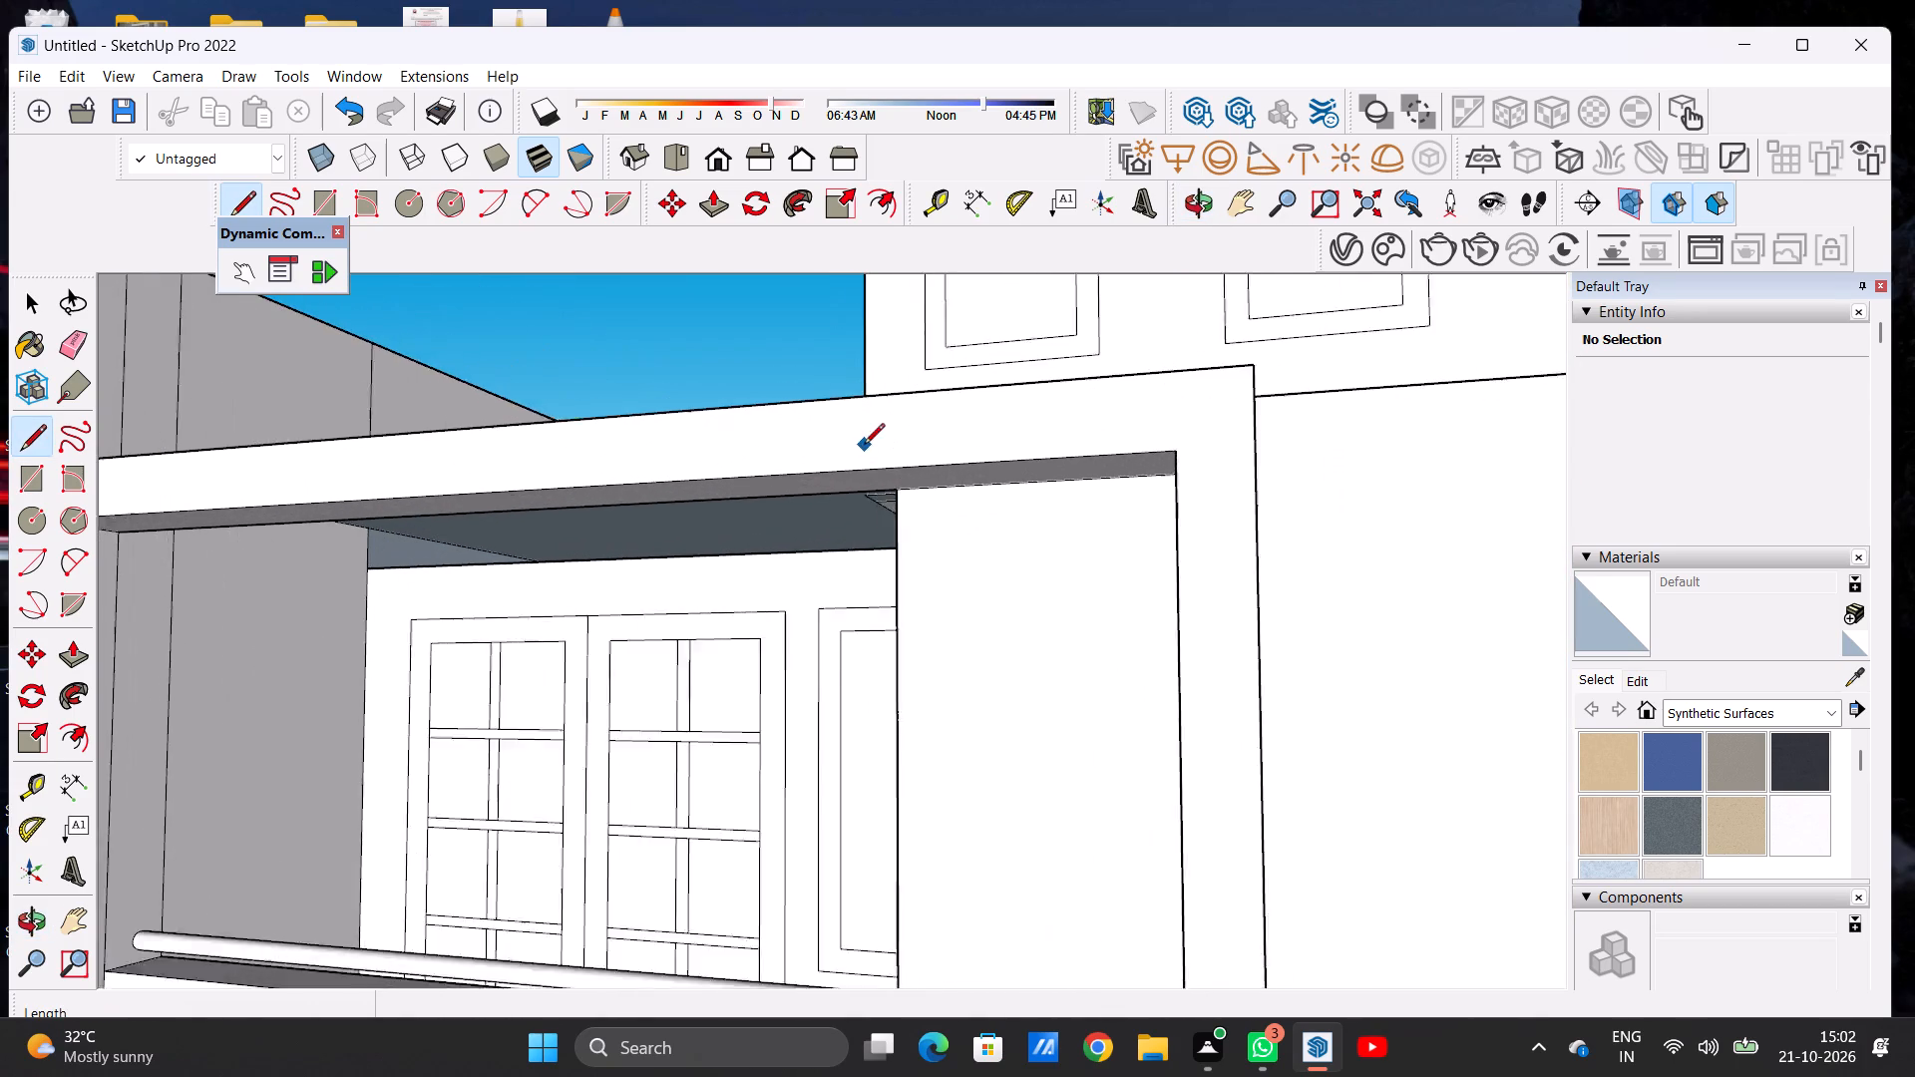
scroll(864, 446, "up", 3)
left_click(907, 503)
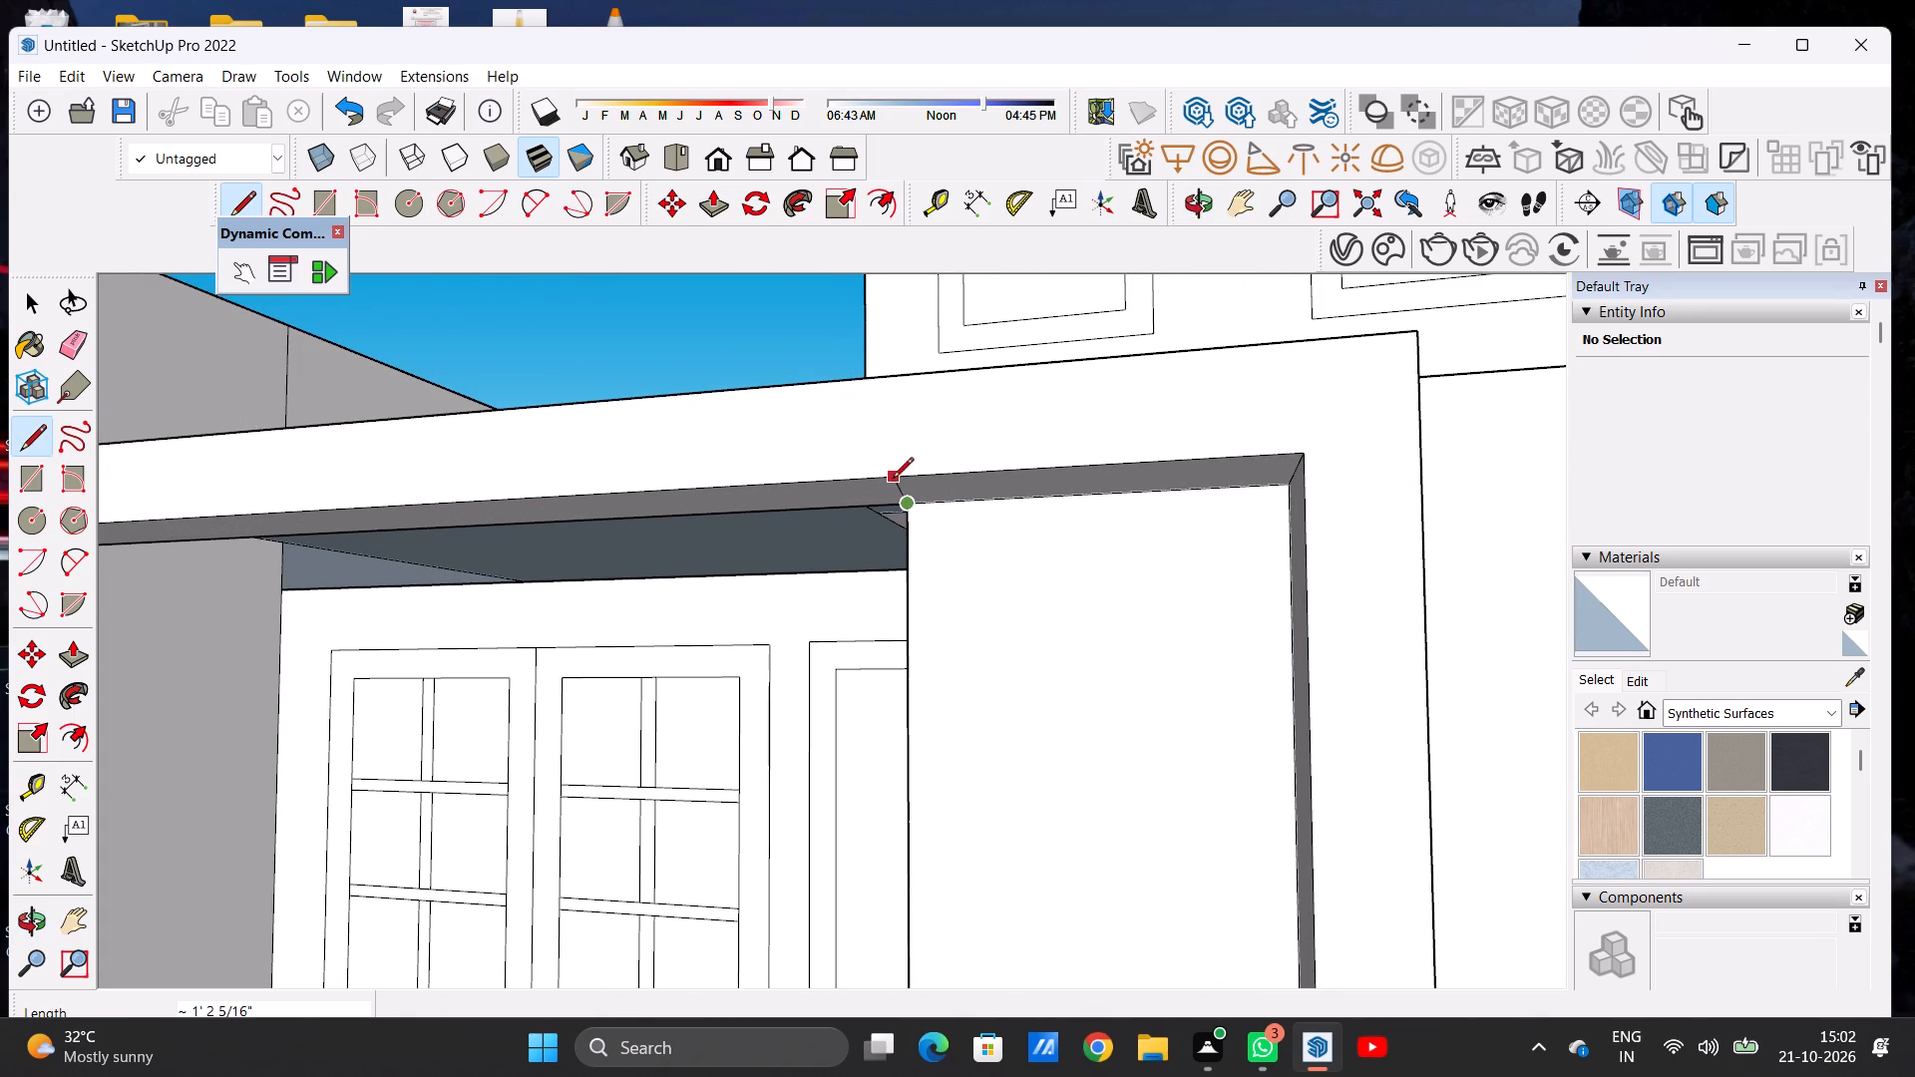
left_click(873, 475)
left_click(871, 378)
left_click(875, 481)
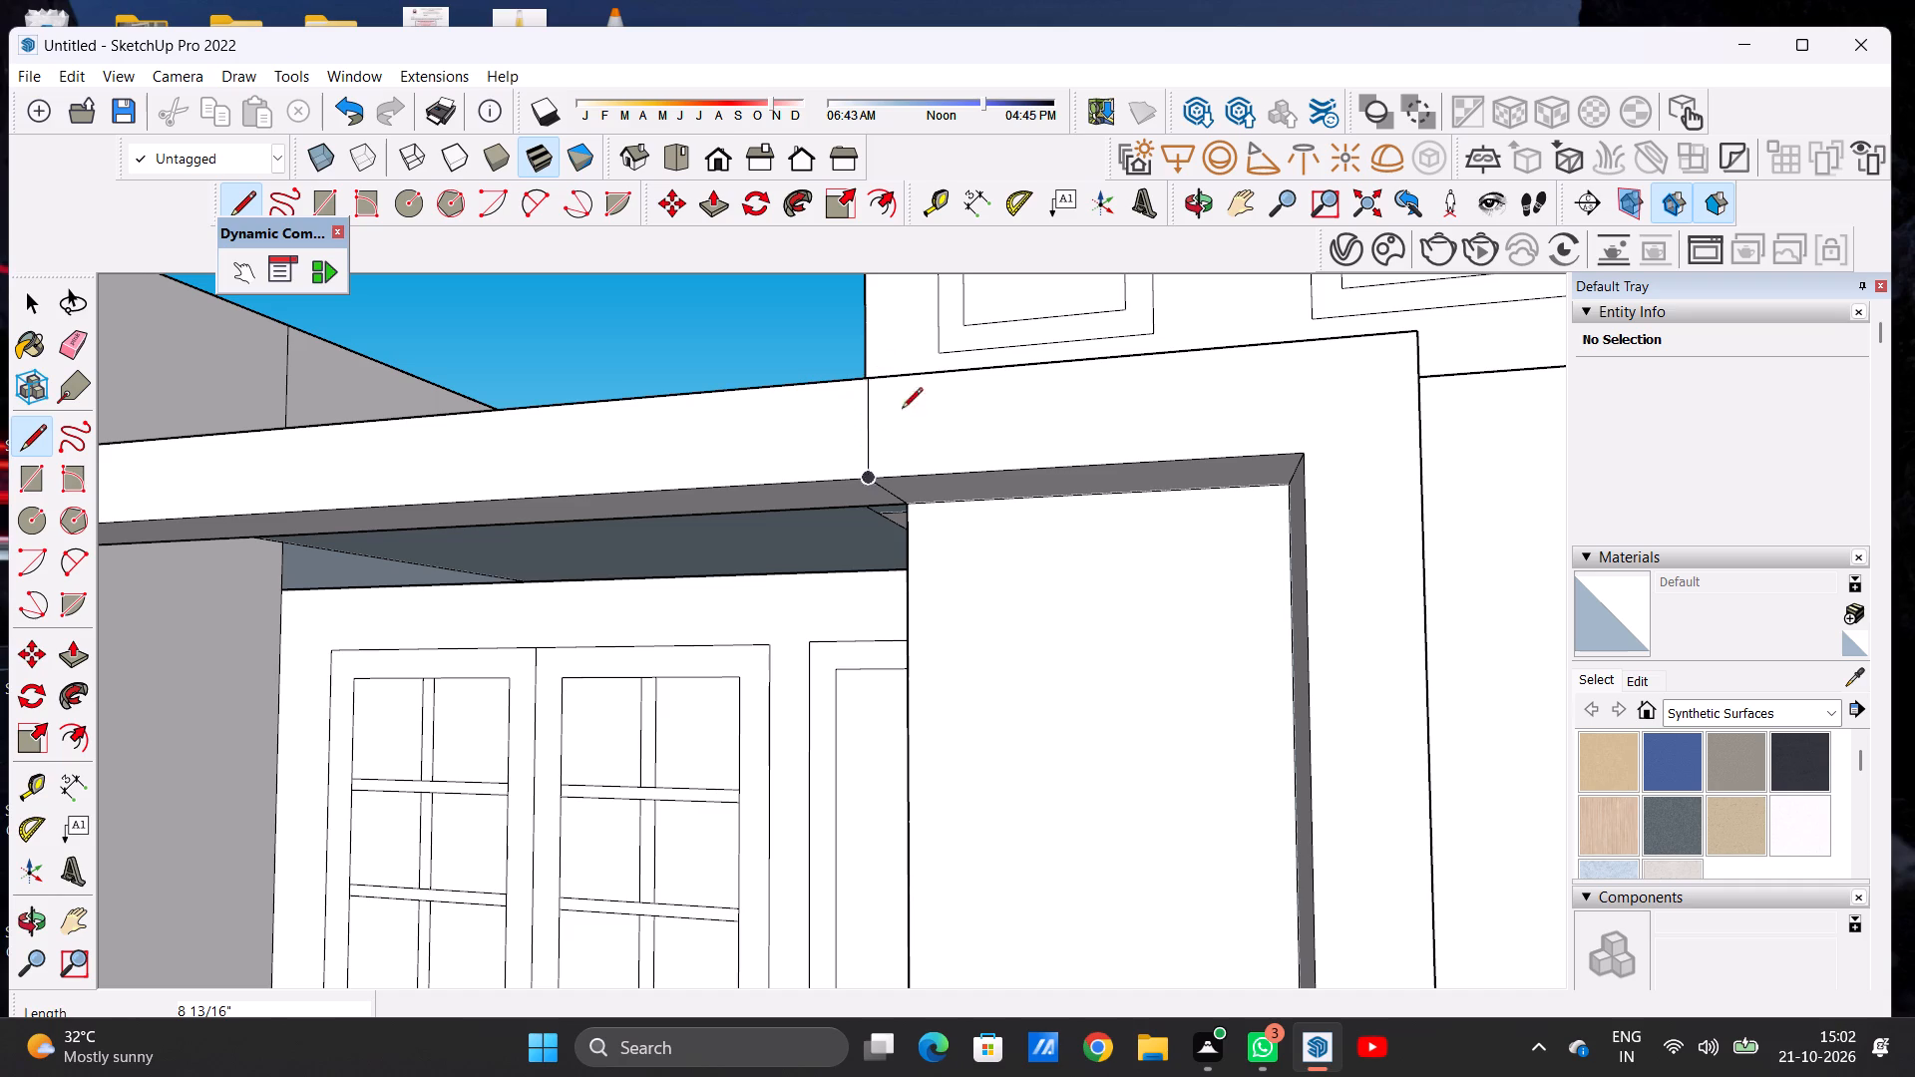
Continue the line across the frame's top, 10 7/8" onto the terrace, and 7' 10 3/4" parallel to the front up to the side wall.
middle_click_drag(931, 382, 955, 673)
scroll(902, 555, "down", 3)
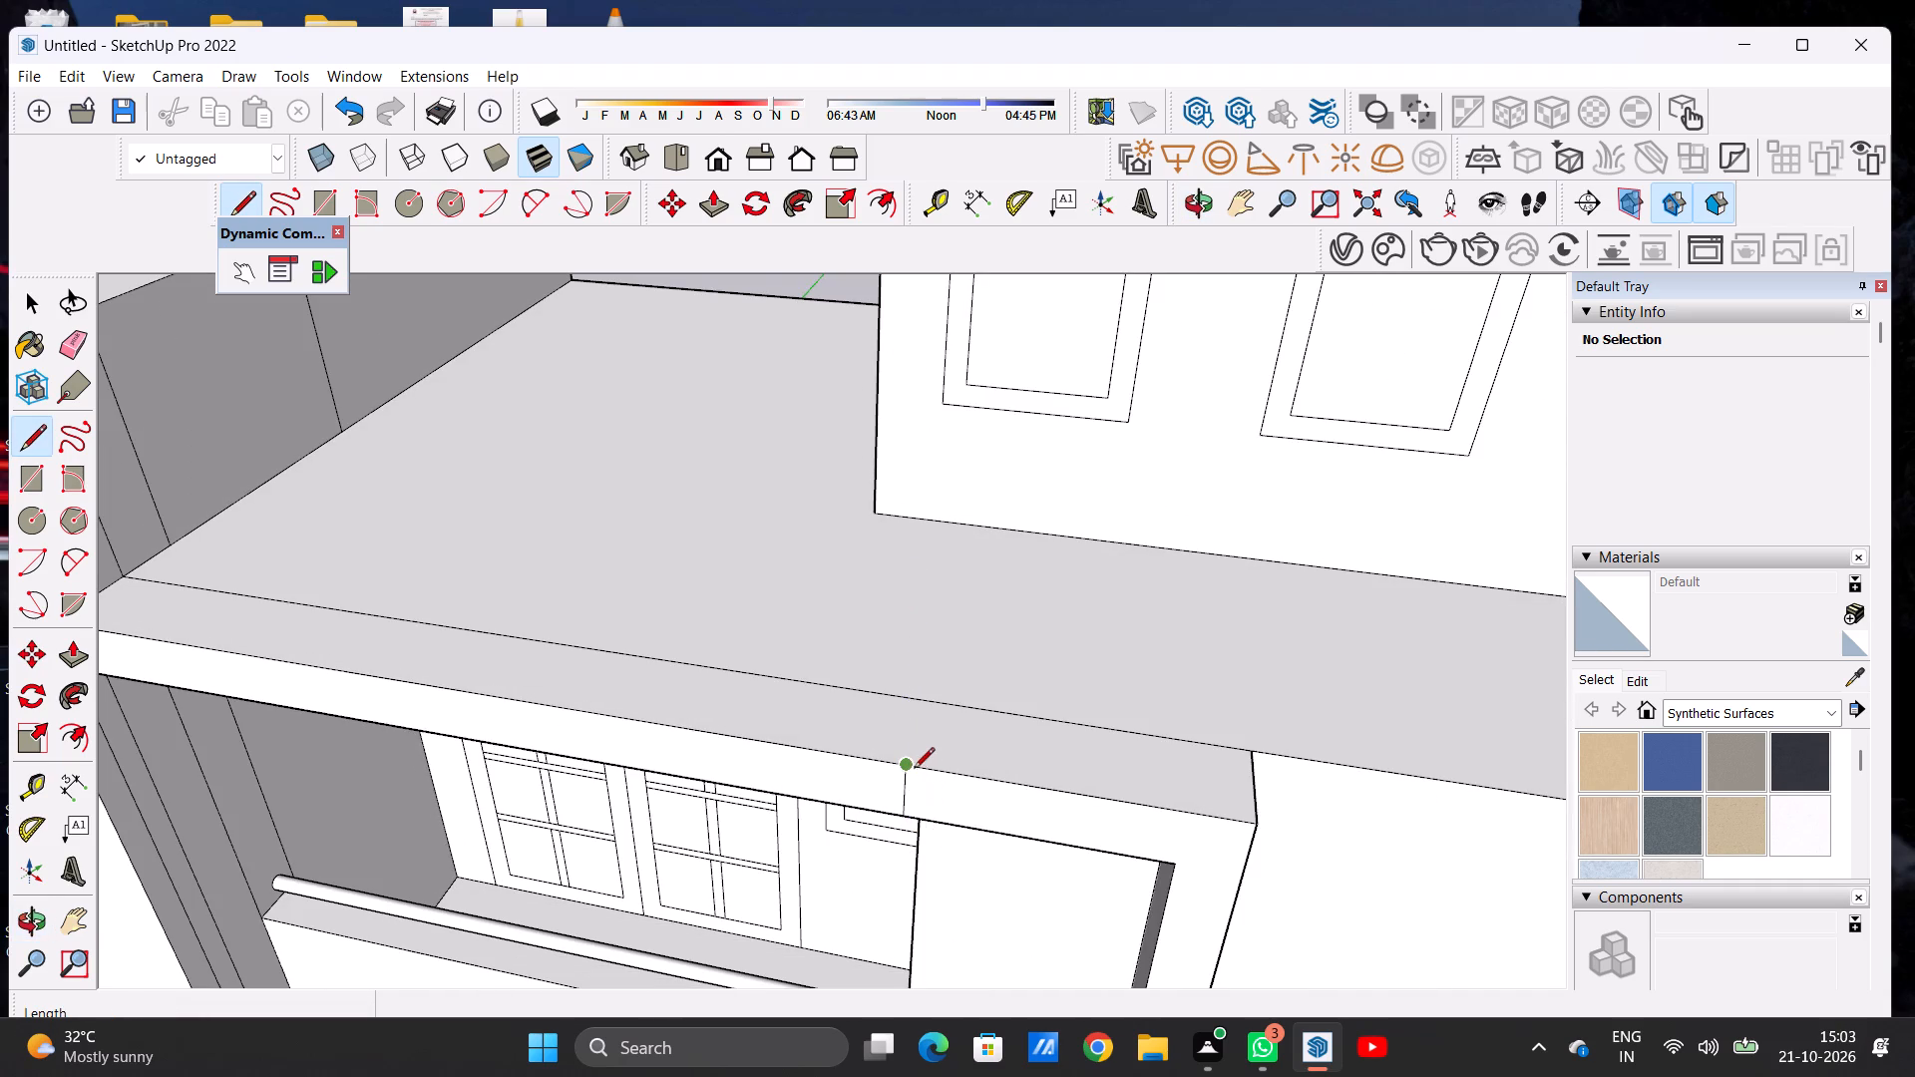
left_click(907, 765)
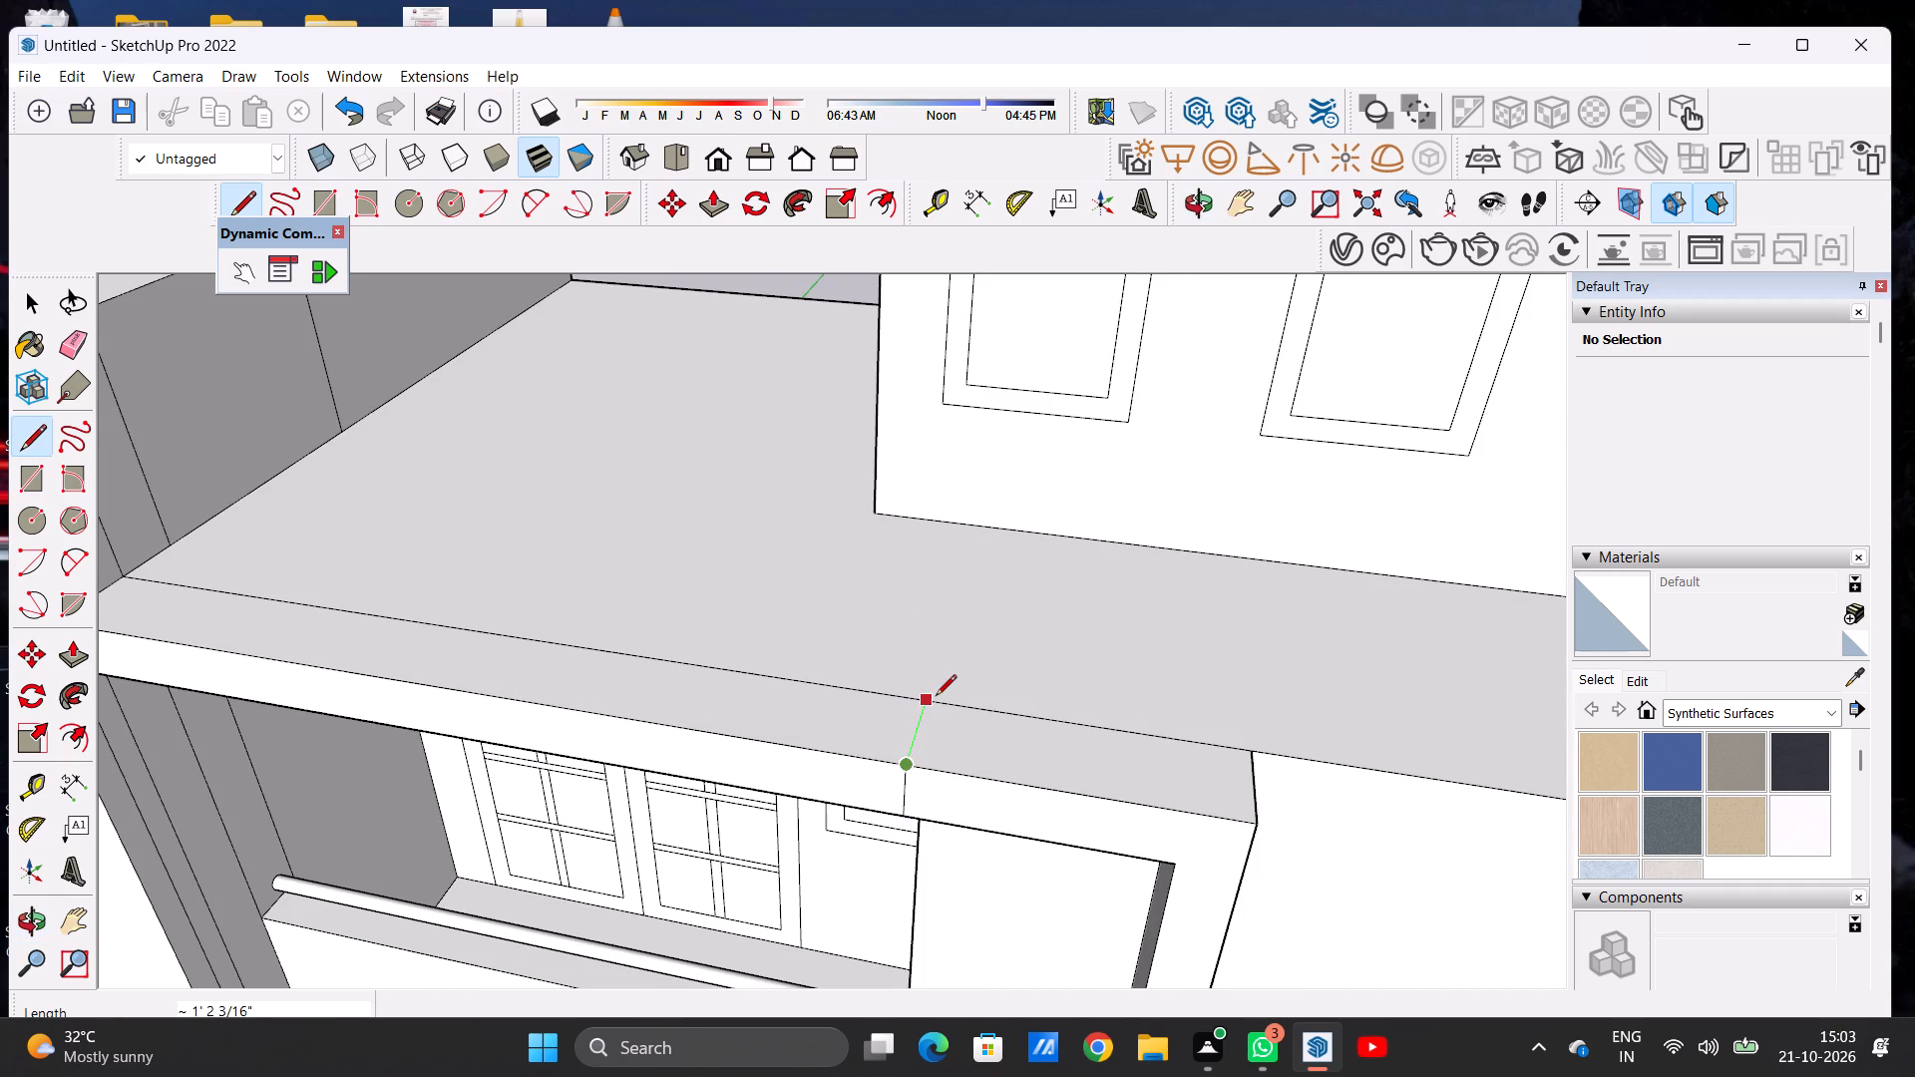
left_click(936, 697)
scroll(934, 646, "down", 1)
middle_click_drag(934, 646, 913, 762)
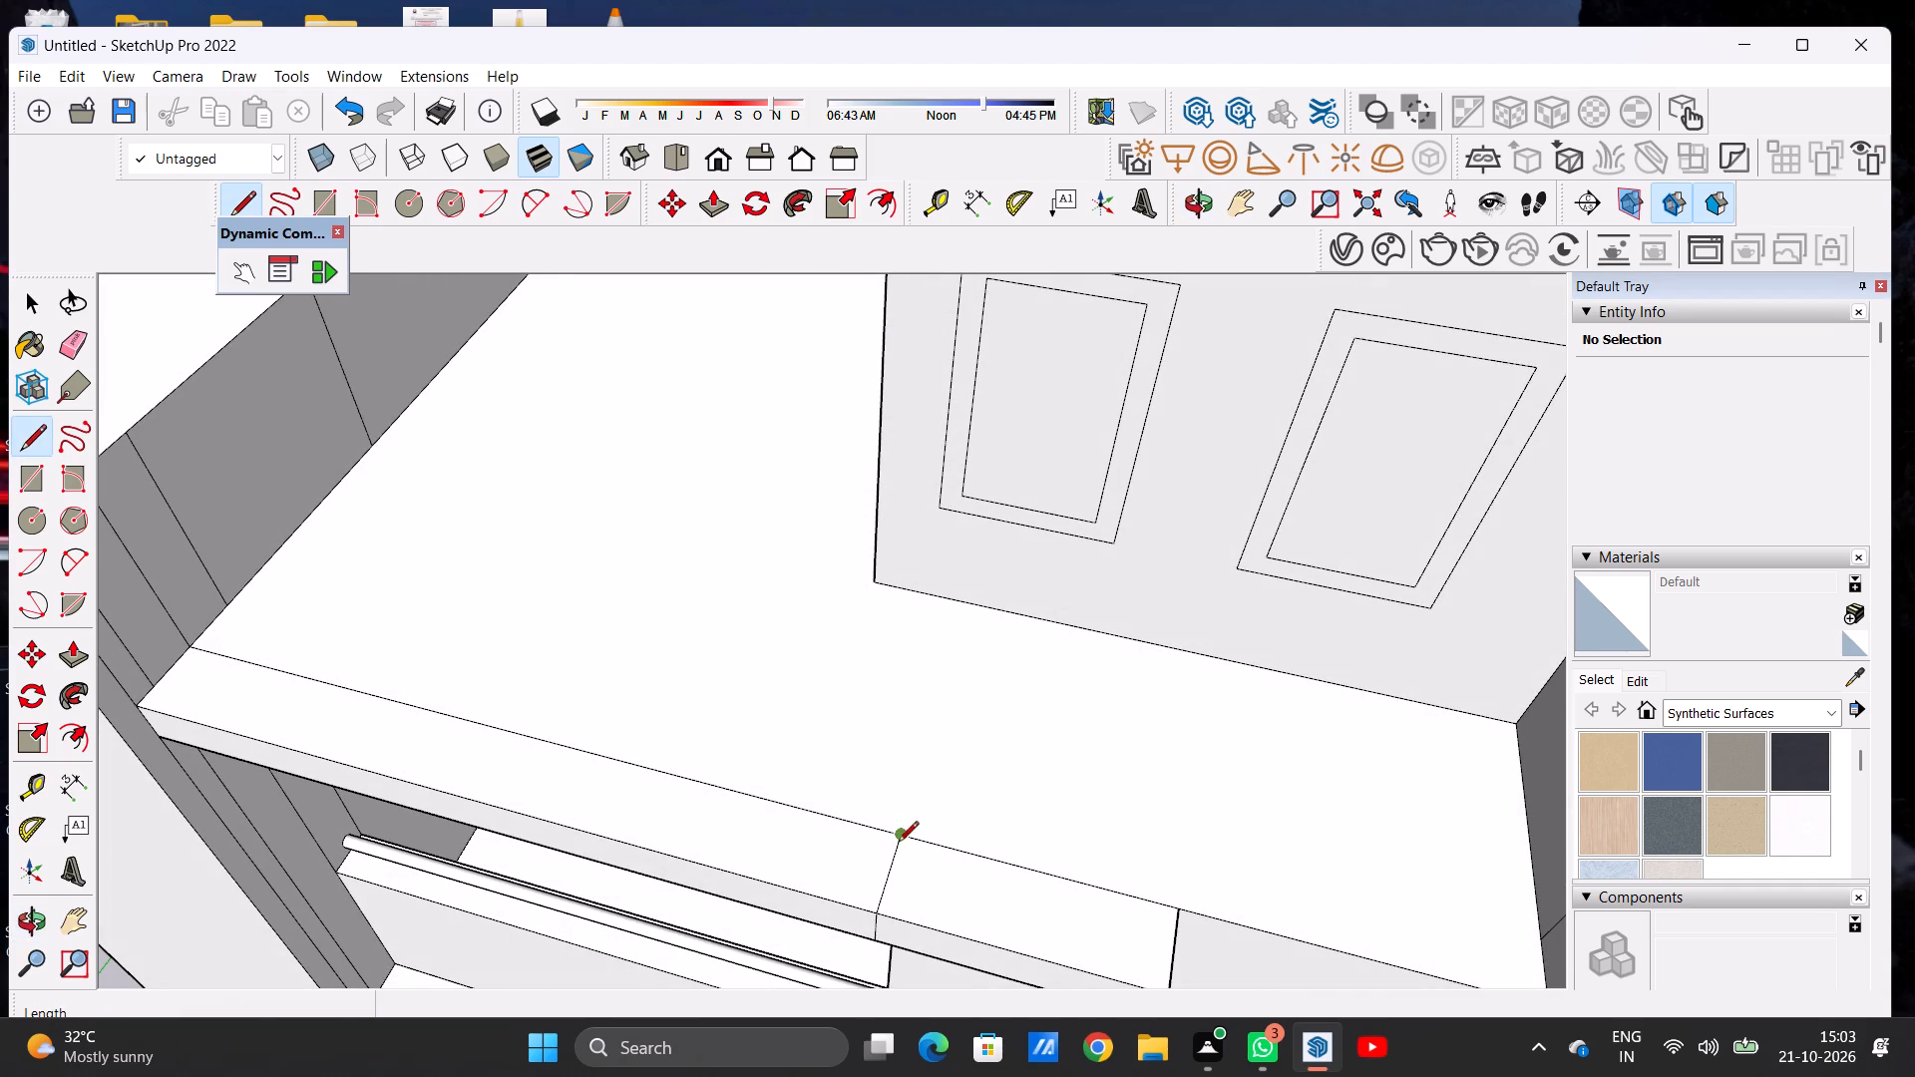
left_click(896, 834)
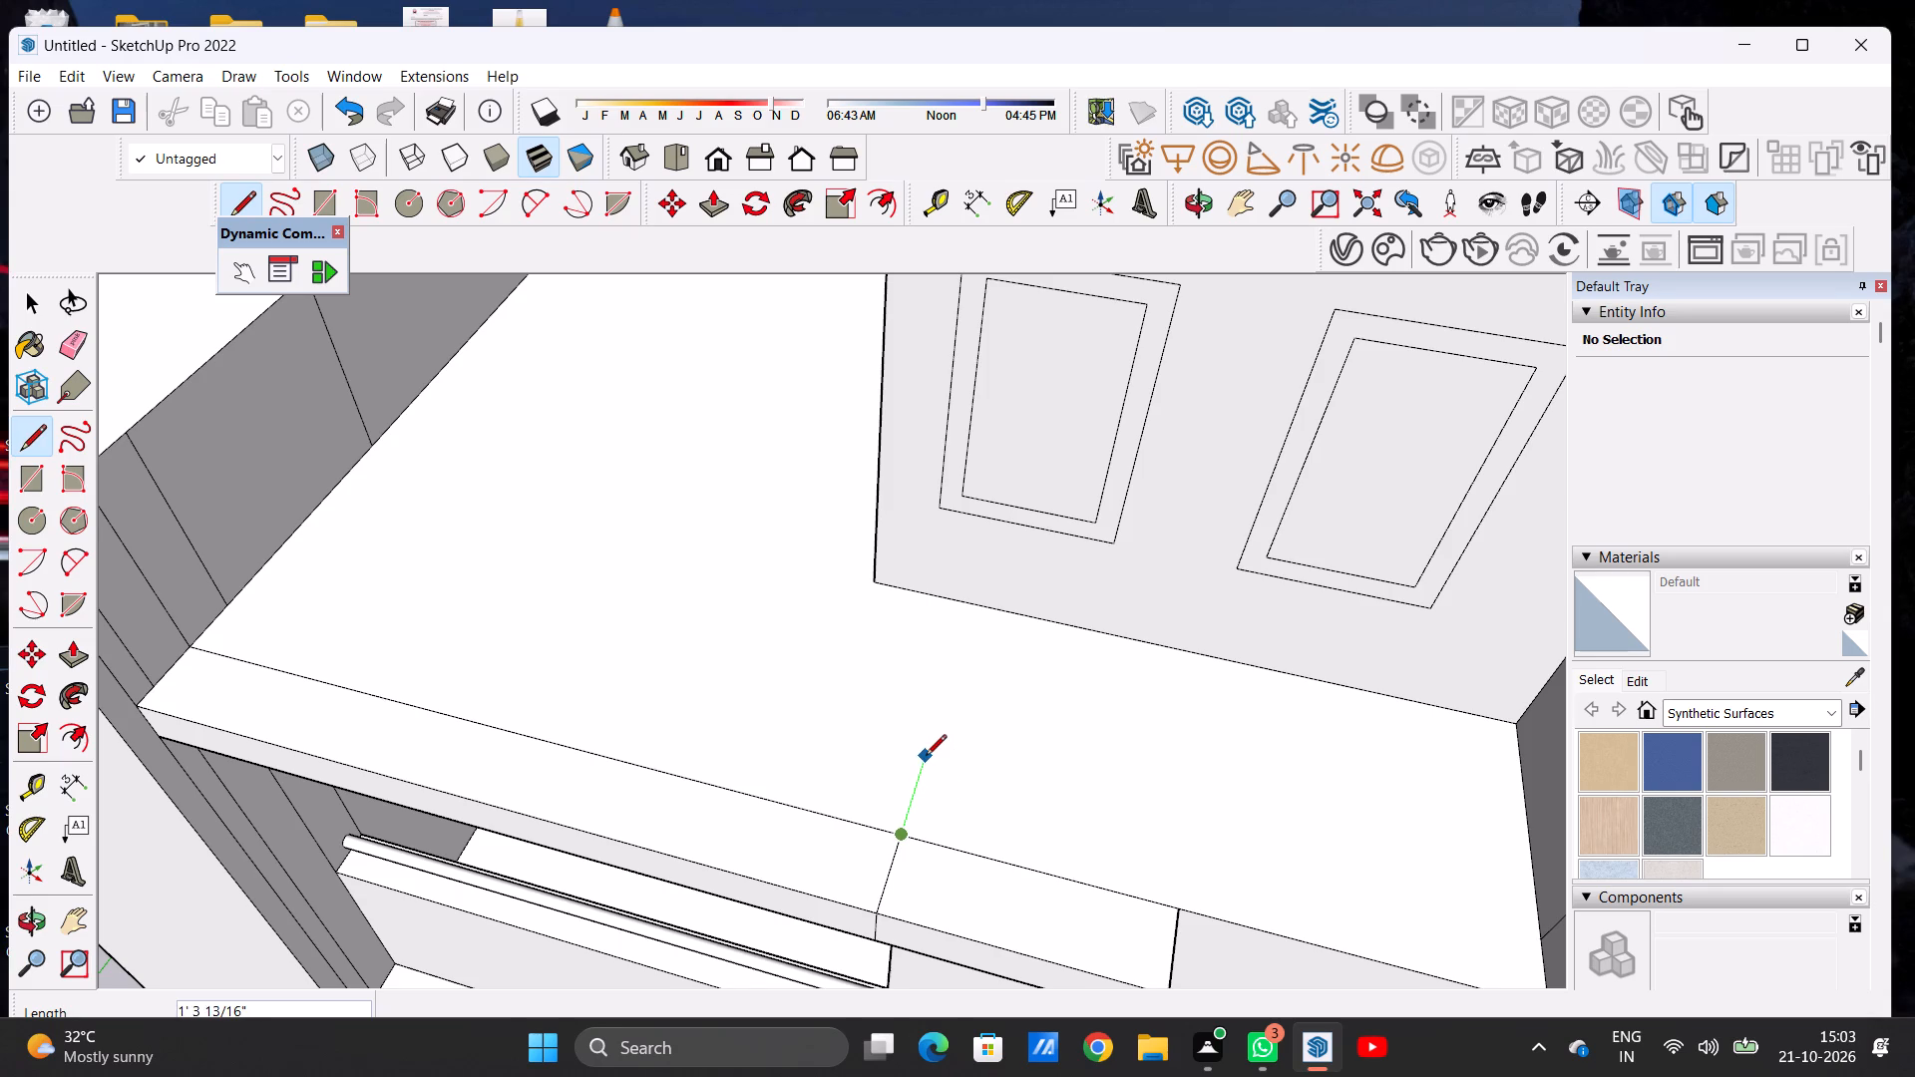
left_click(920, 781)
scroll(1031, 788, "down", 11)
scroll(1155, 812, "up", 8)
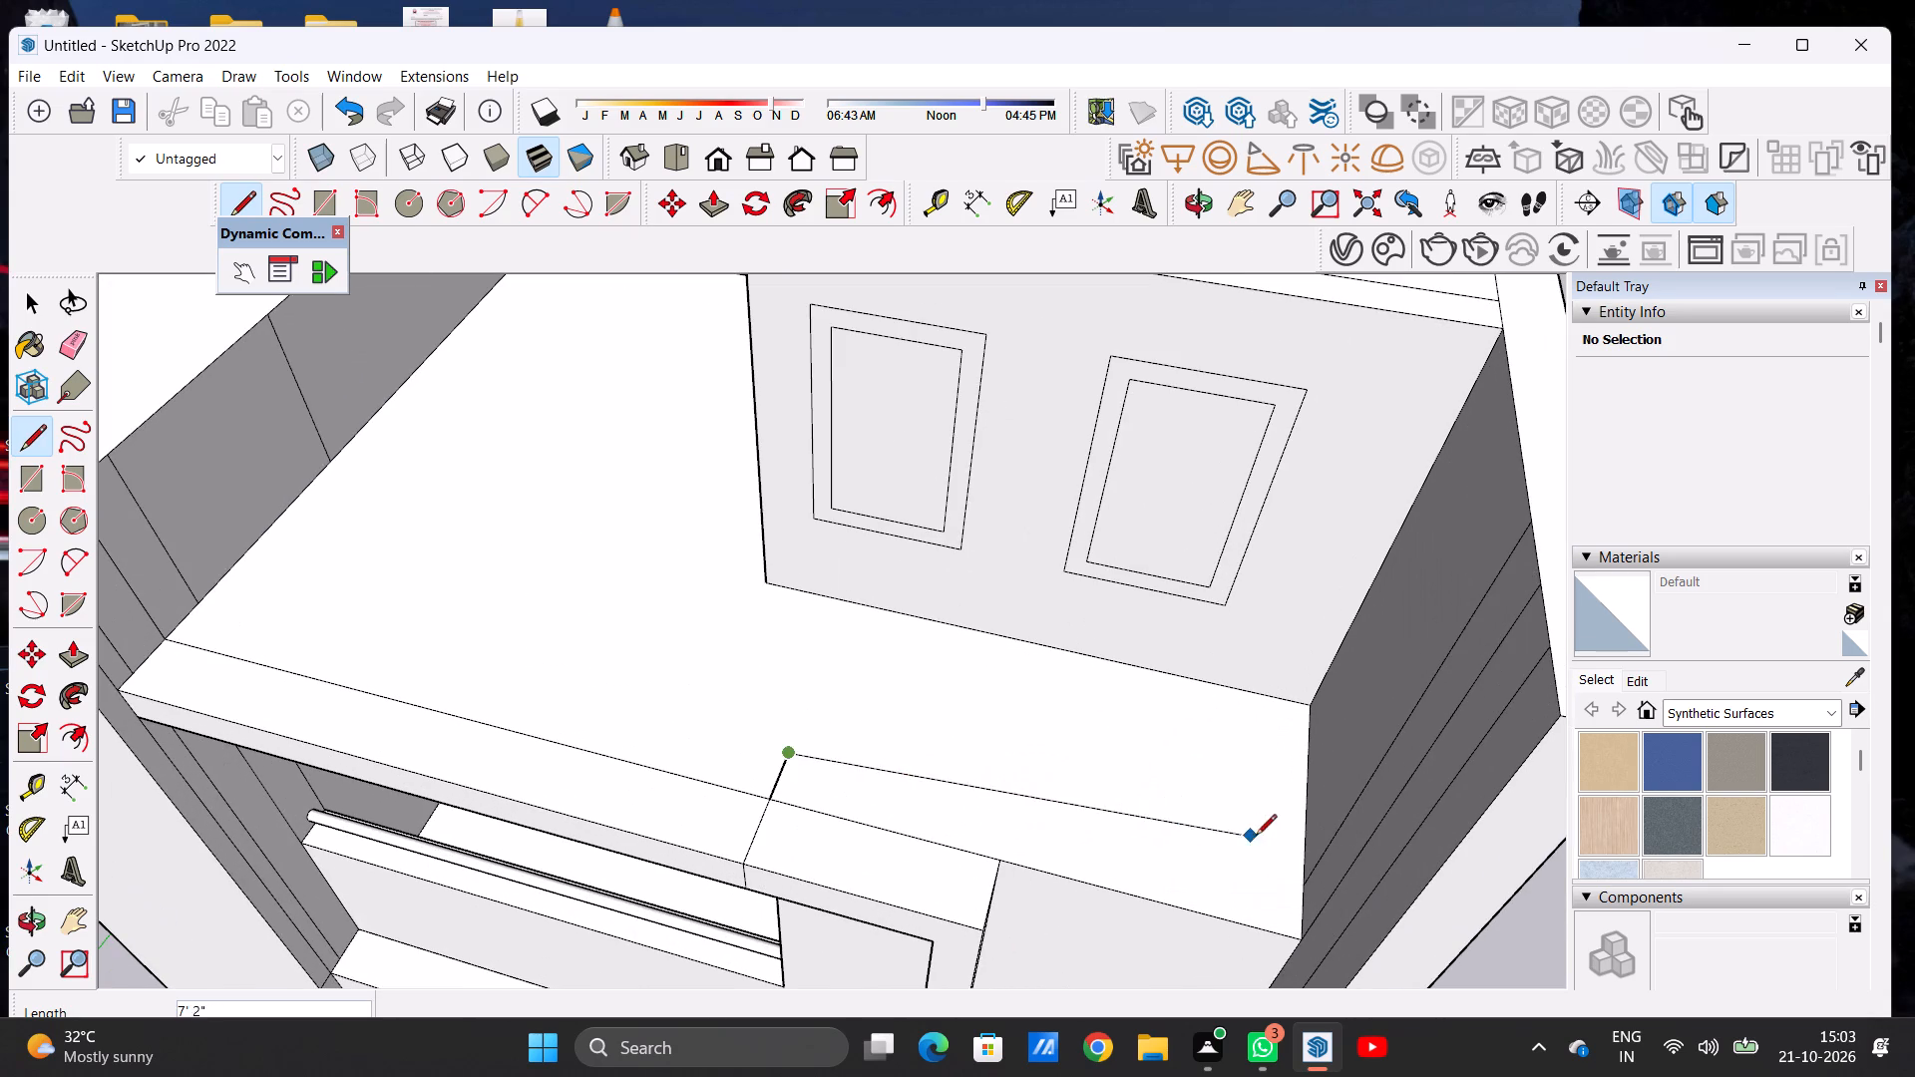
left_click(1315, 884)
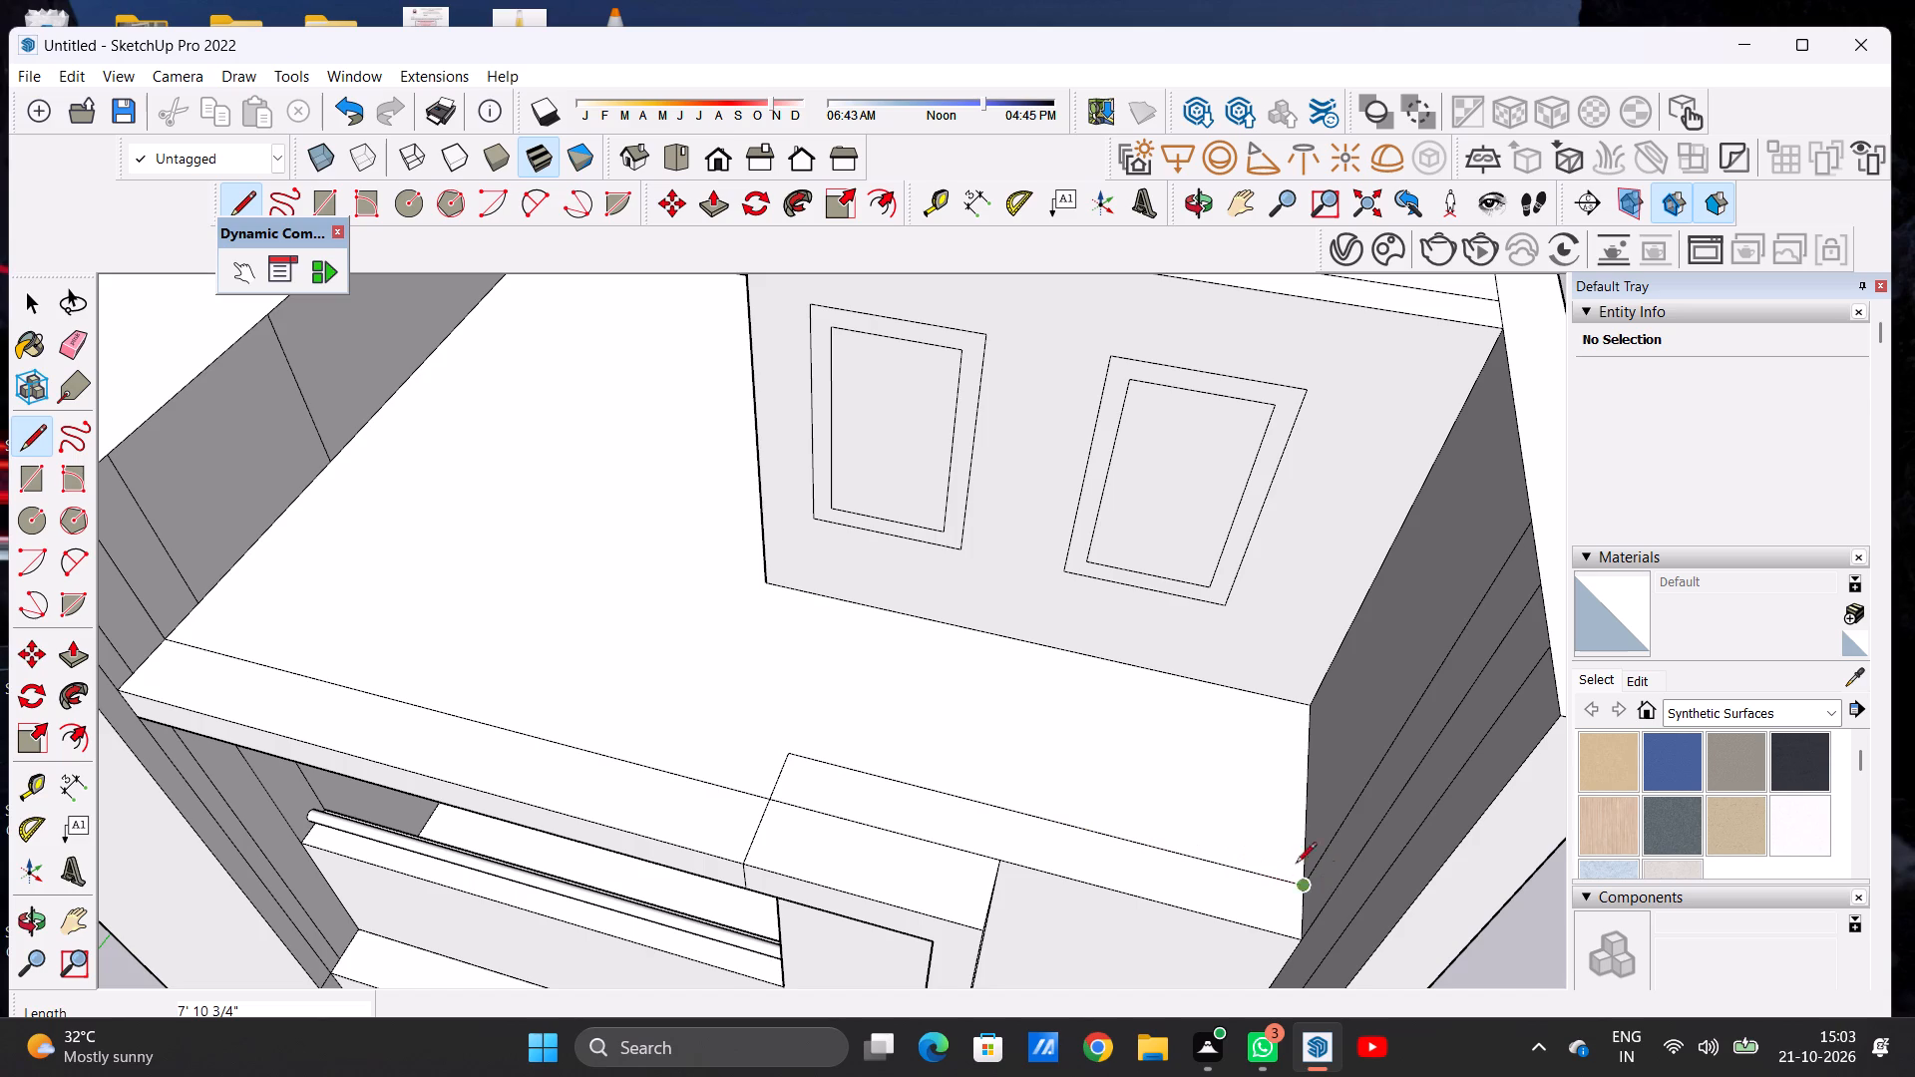
key("space")
Push/Pull the narrow terrace strip in front of the rooftop room up about 7' 2", level with the side wall's top.
scroll(976, 809, "down", 16)
middle_click_drag(1000, 892, 1093, 743)
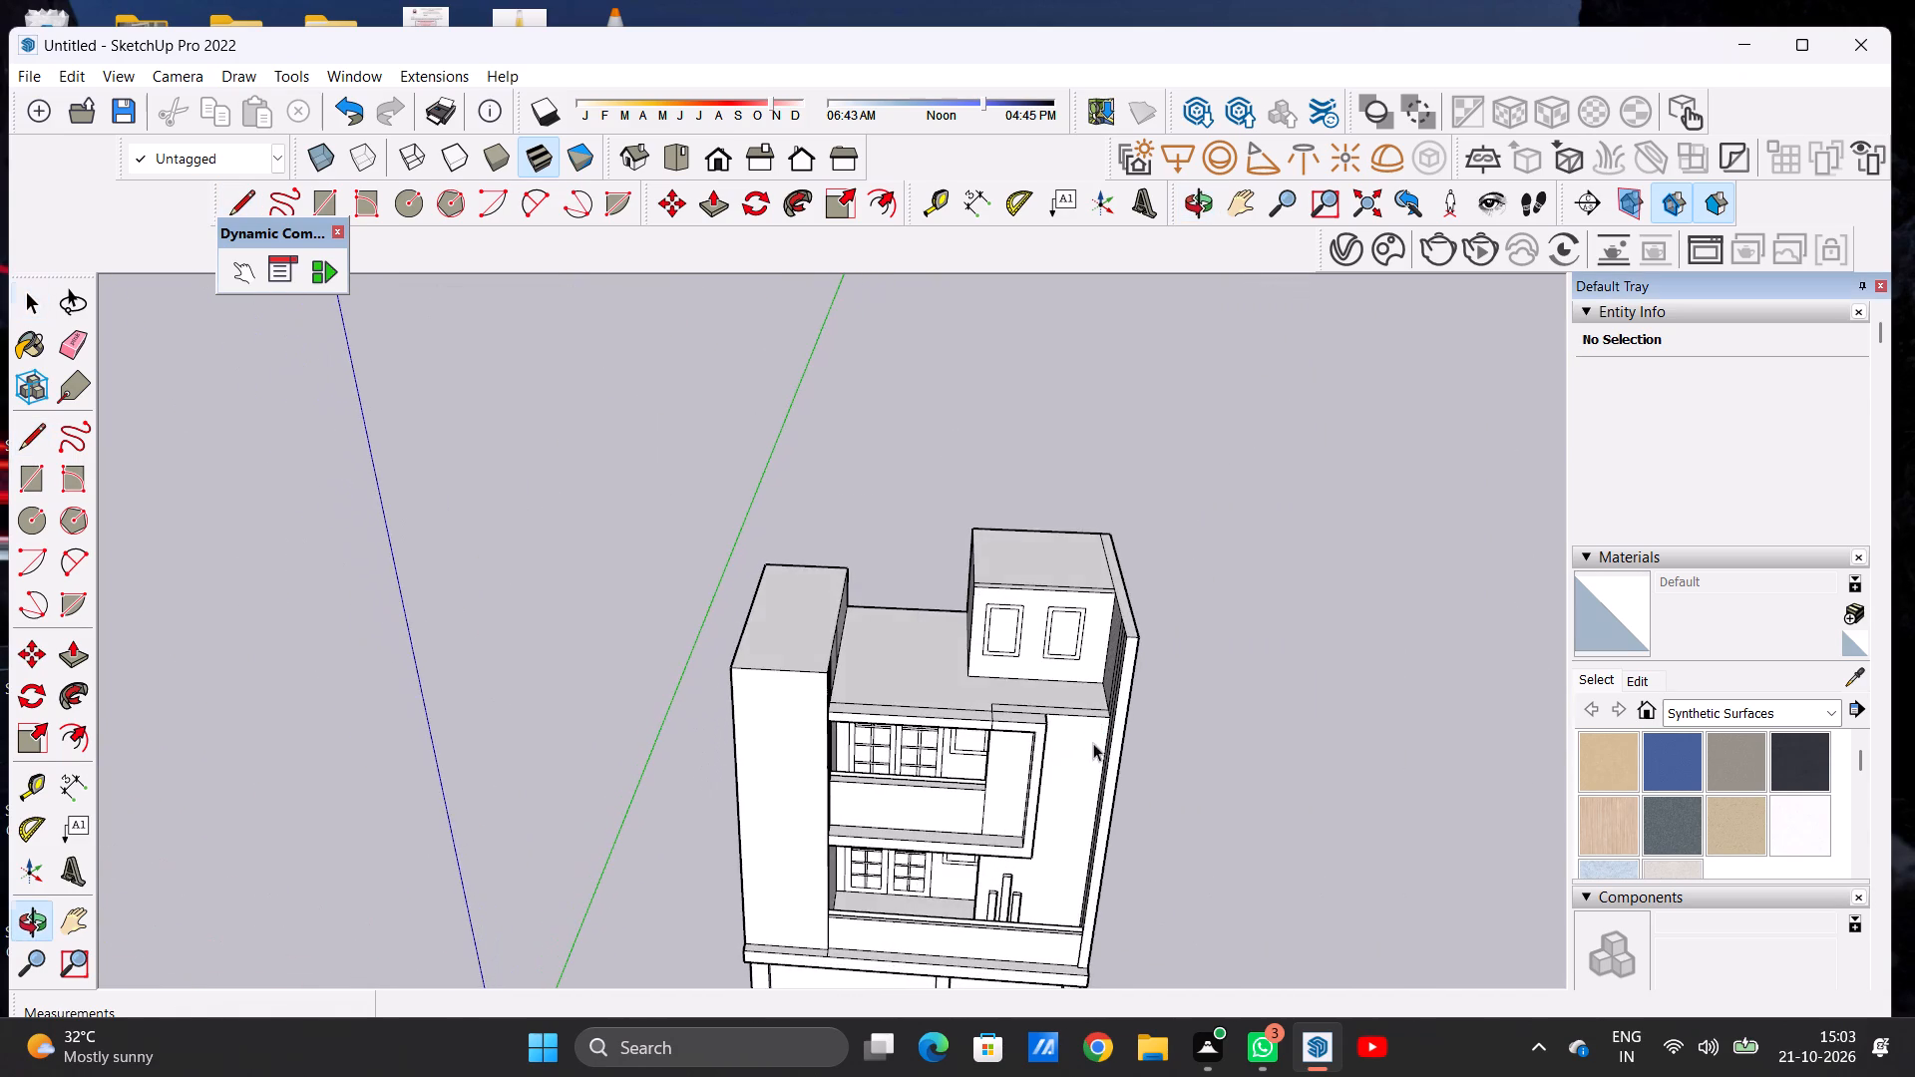
scroll(1052, 714, "up", 8)
key("p")
scroll(1061, 694, "up", 5)
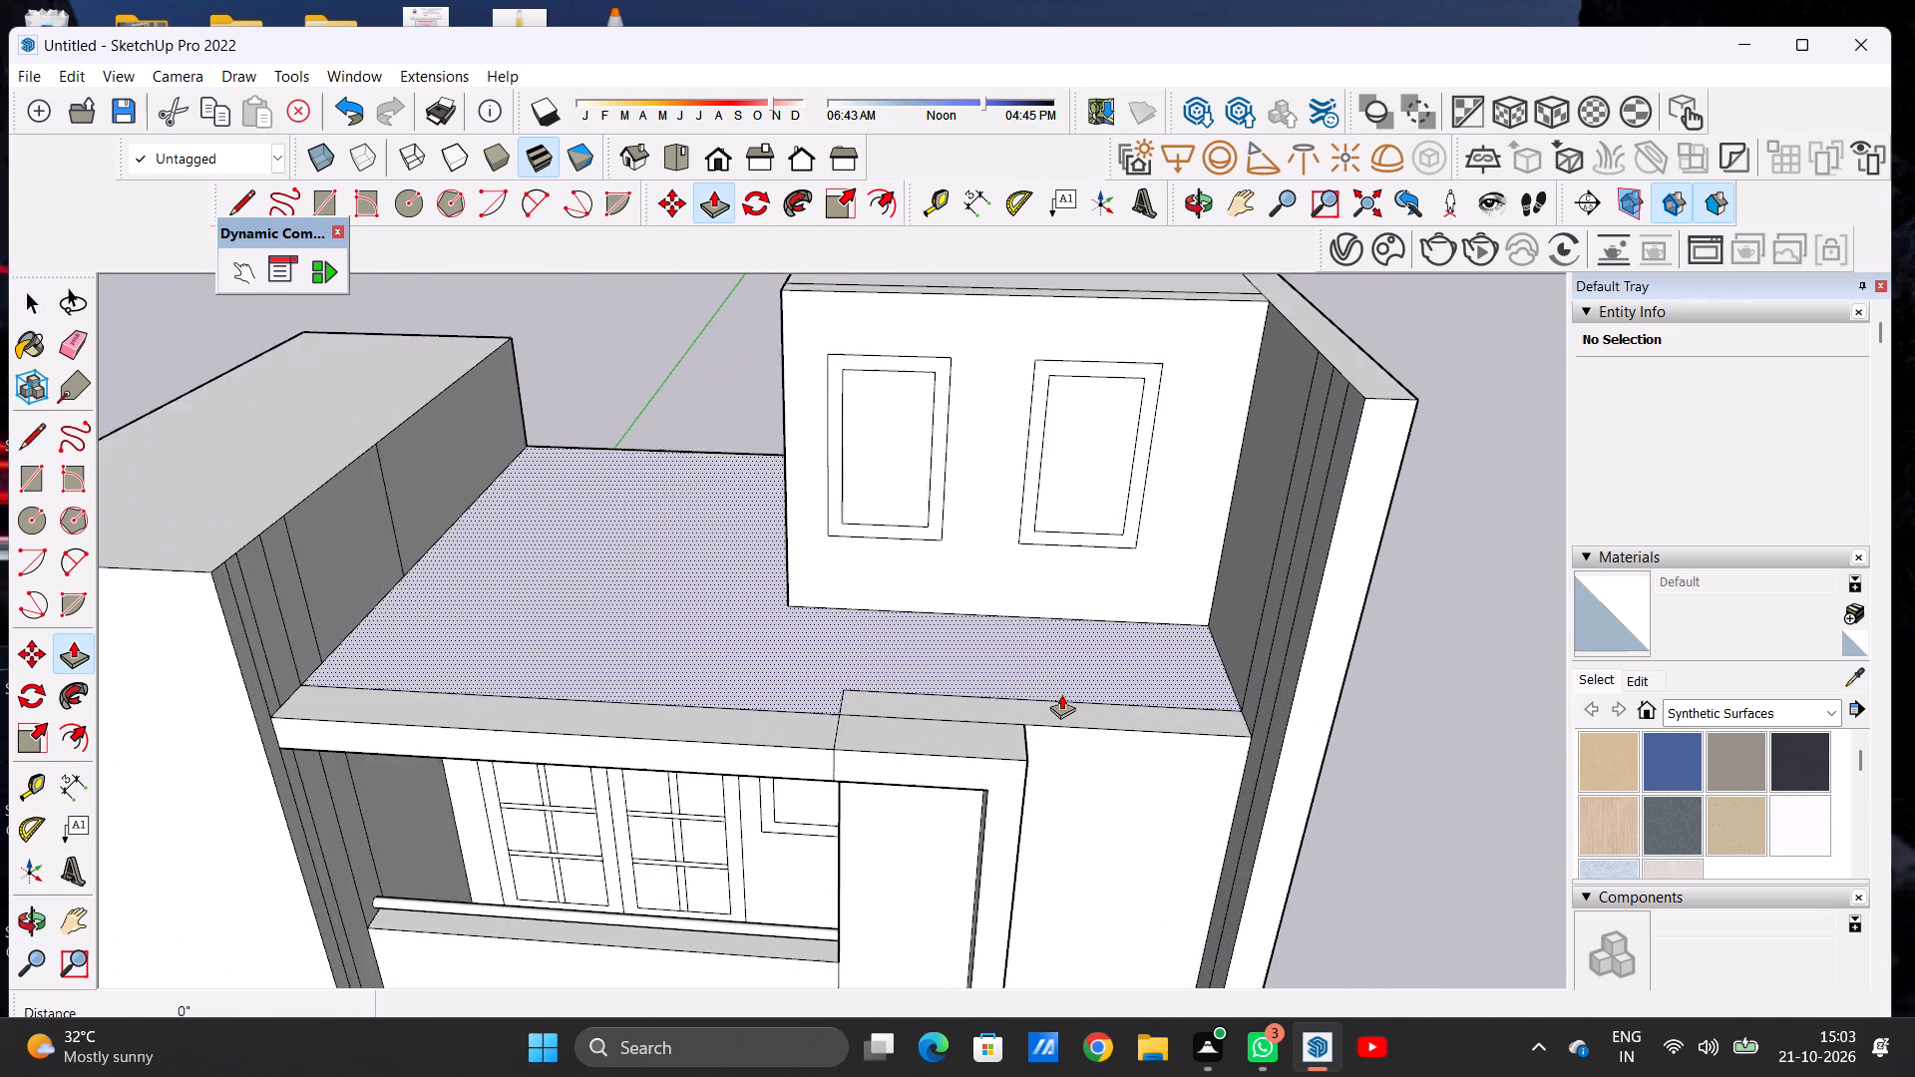
left_click(1242, 714)
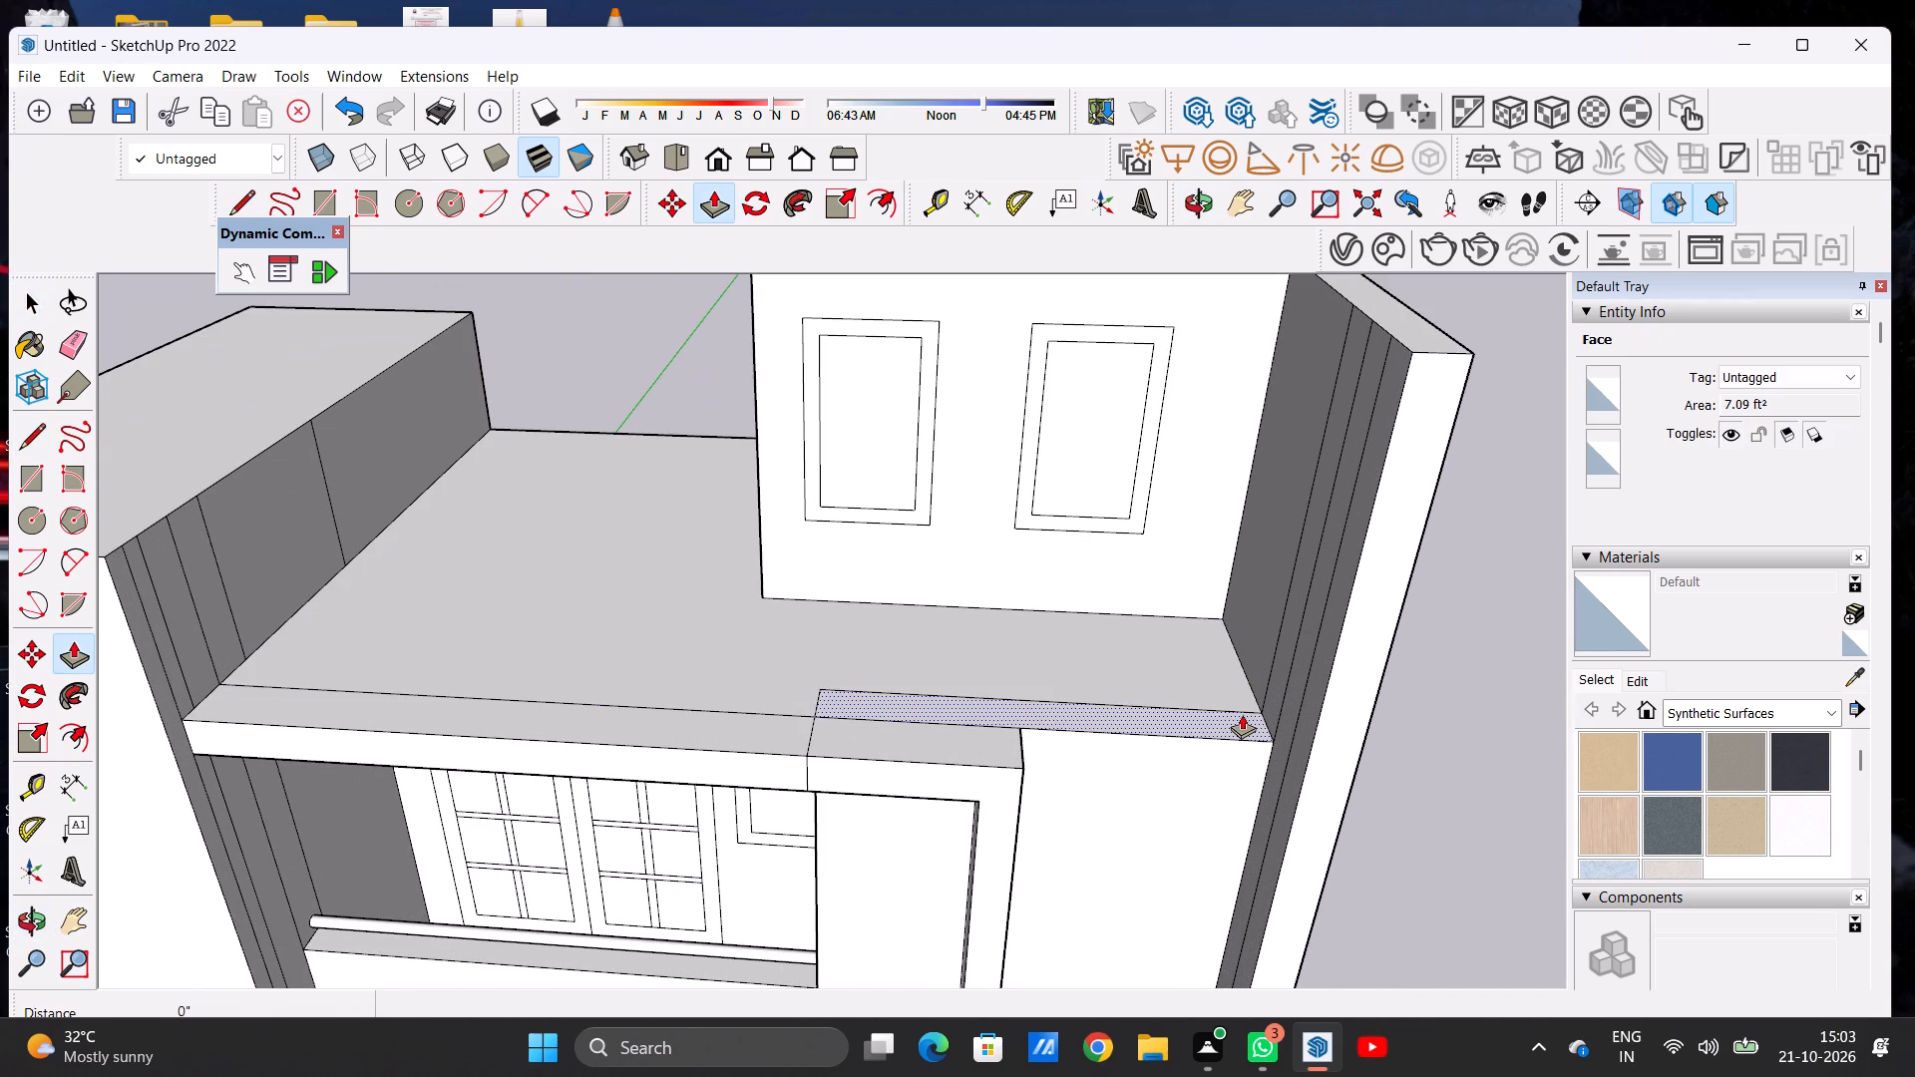
scroll(1234, 652, "down", 7)
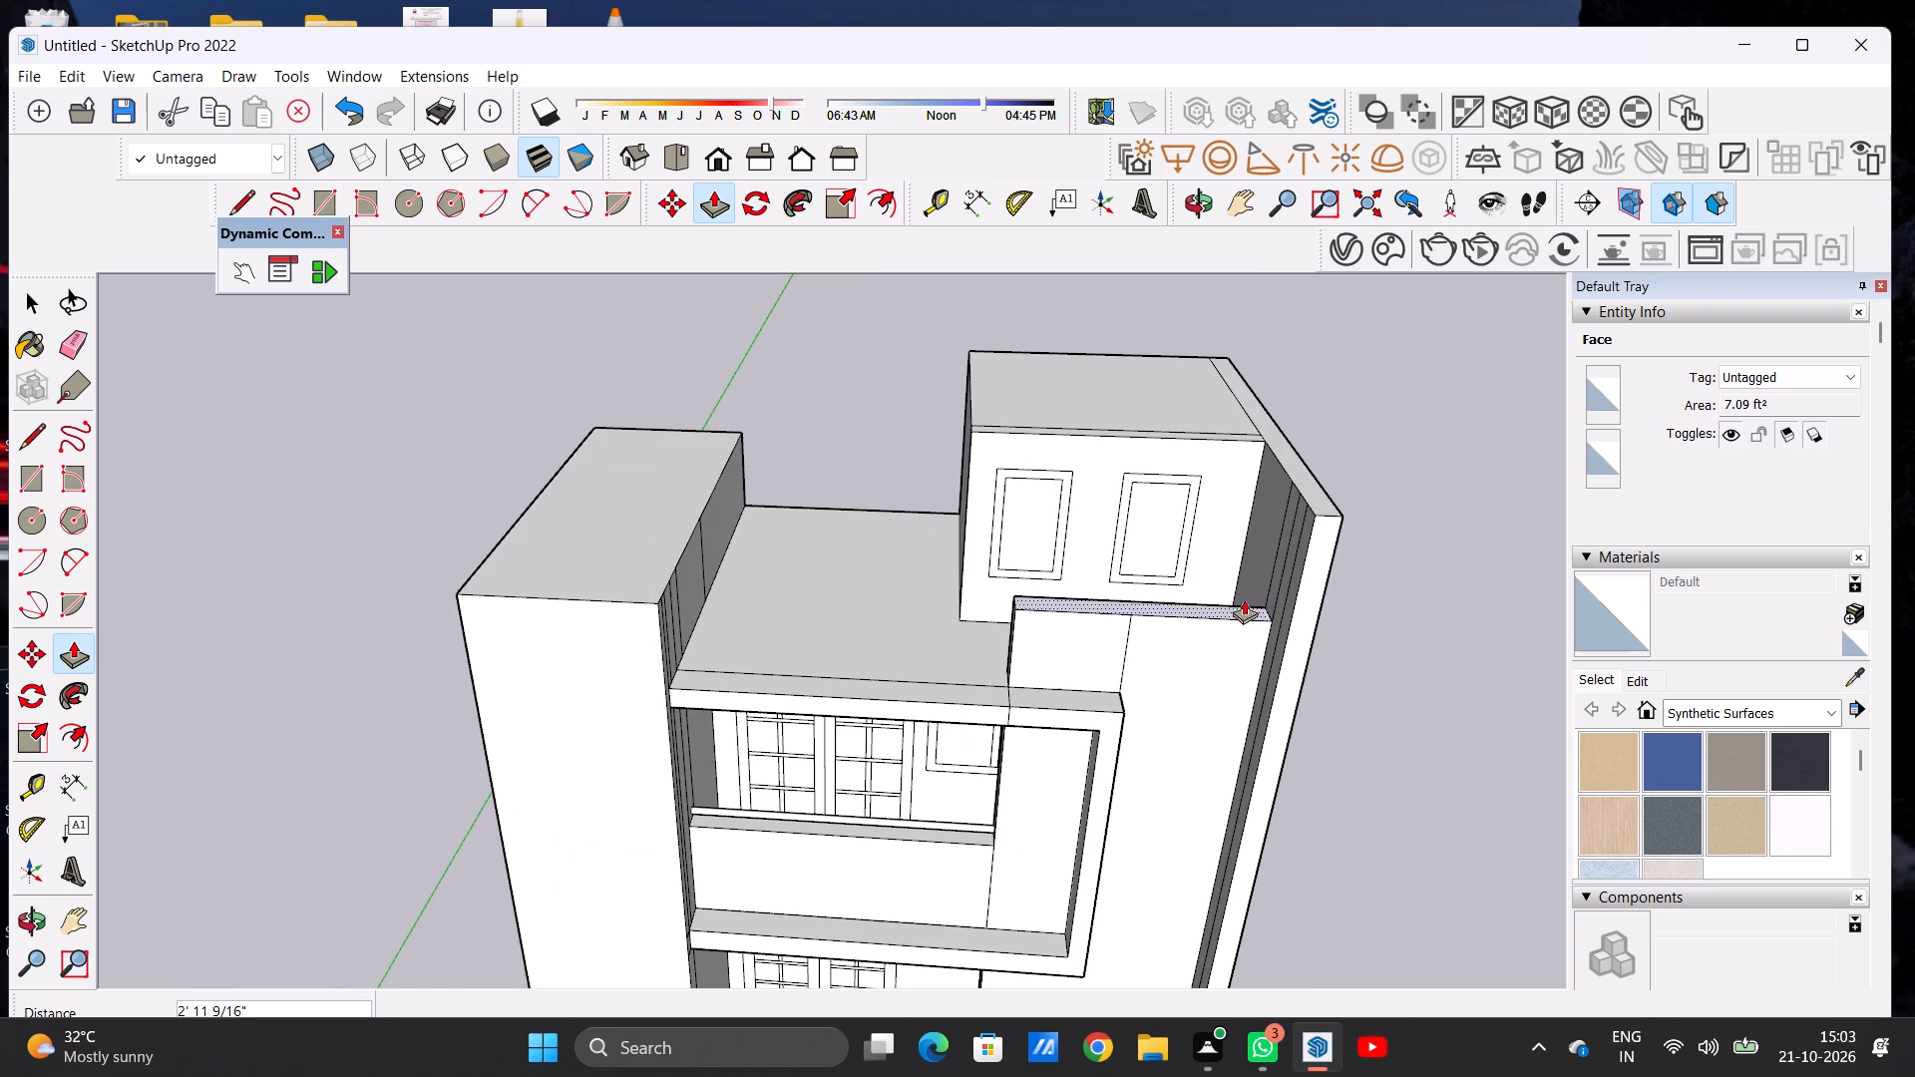
scroll(1282, 539, "up", 8)
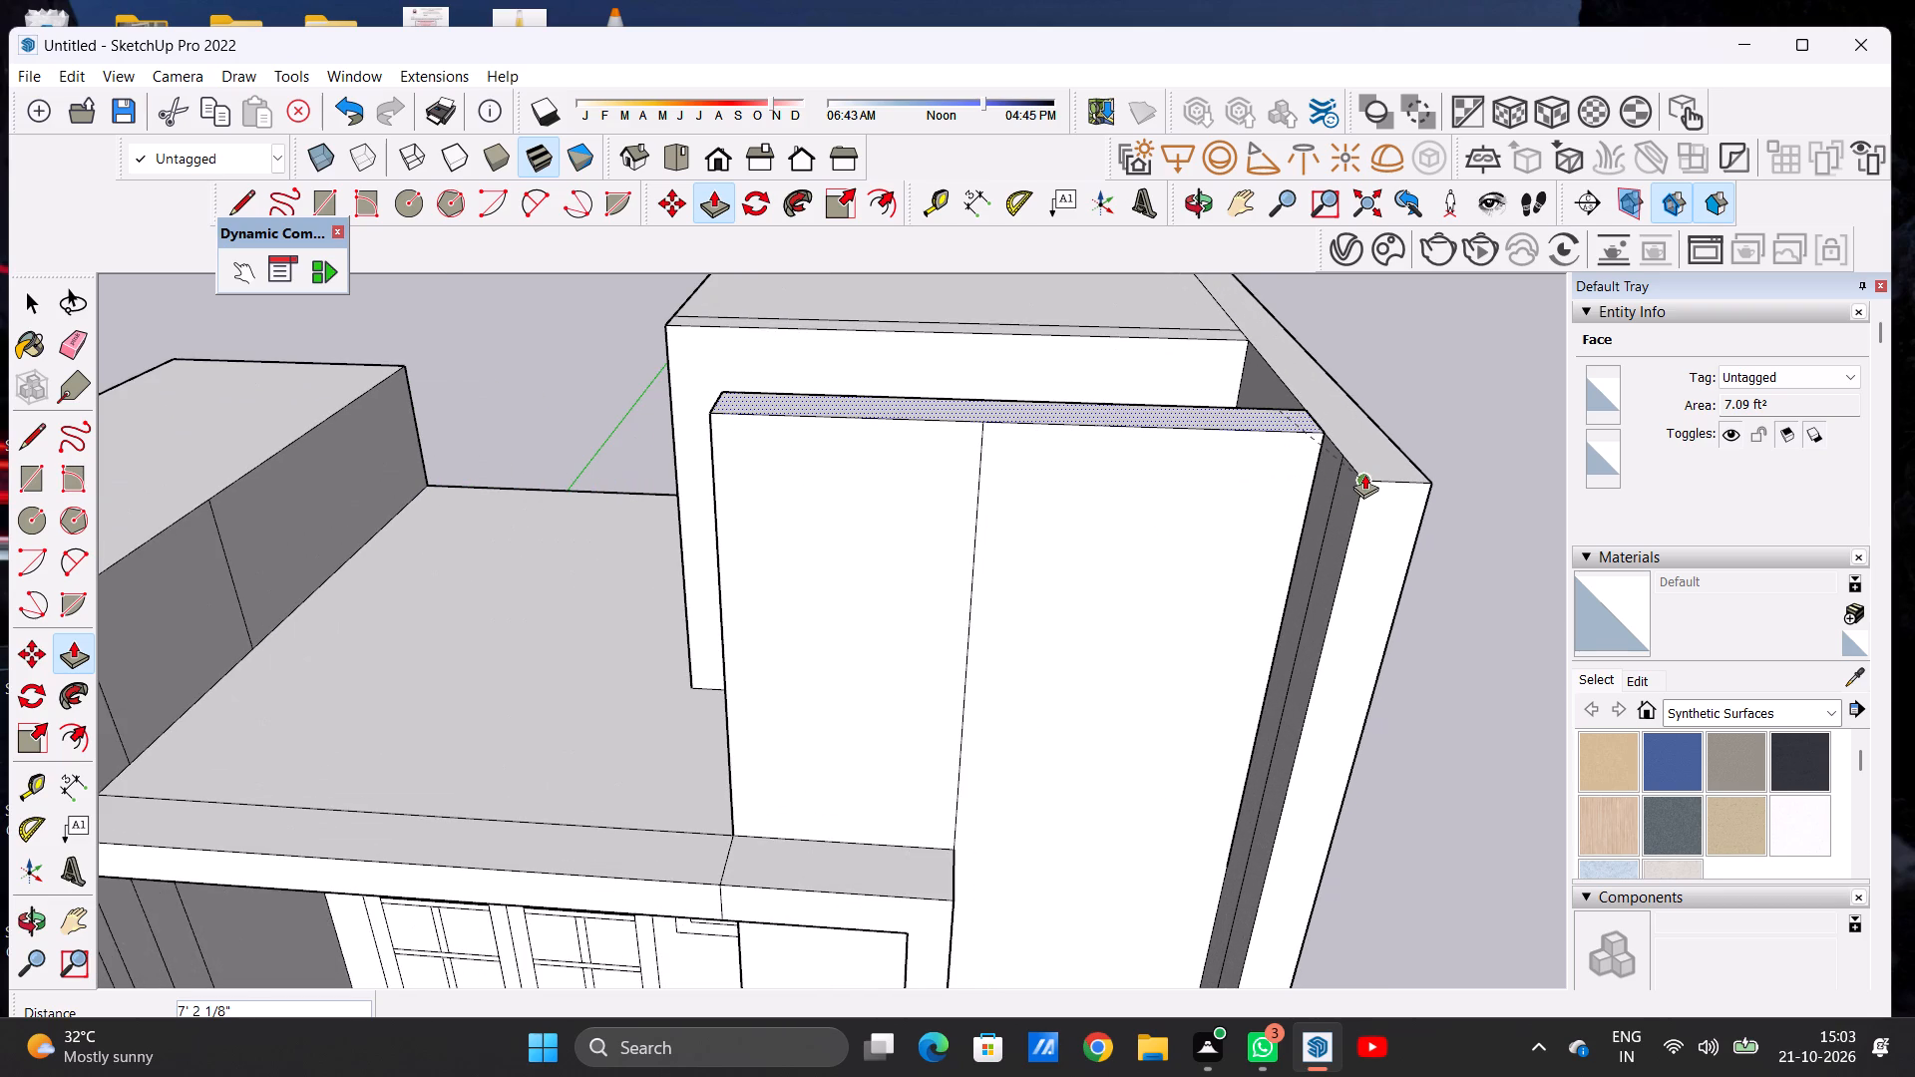
left_click(1364, 474)
key("space")
Examine the raised front wall and its relation to the rooftop room from the front and from above.
scroll(1054, 549, "down", 13)
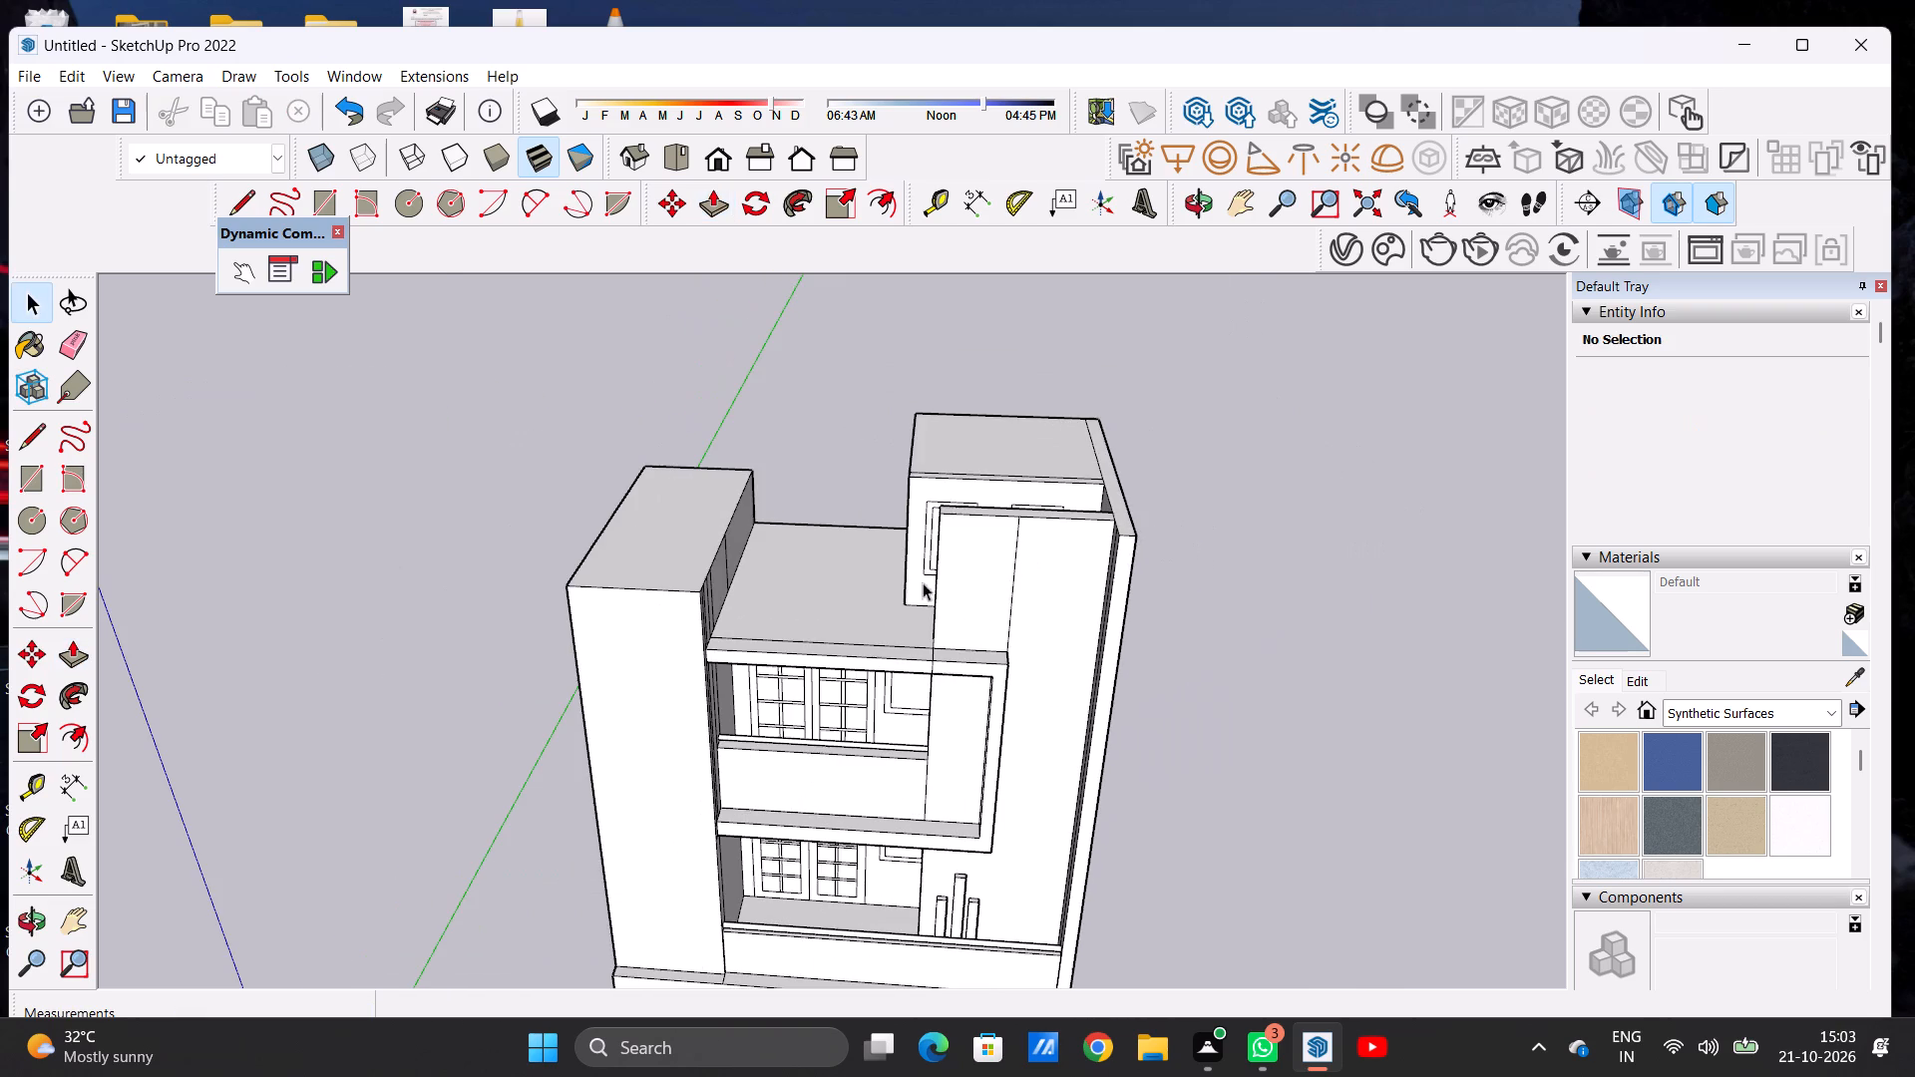
middle_click_drag(998, 577, 1008, 514)
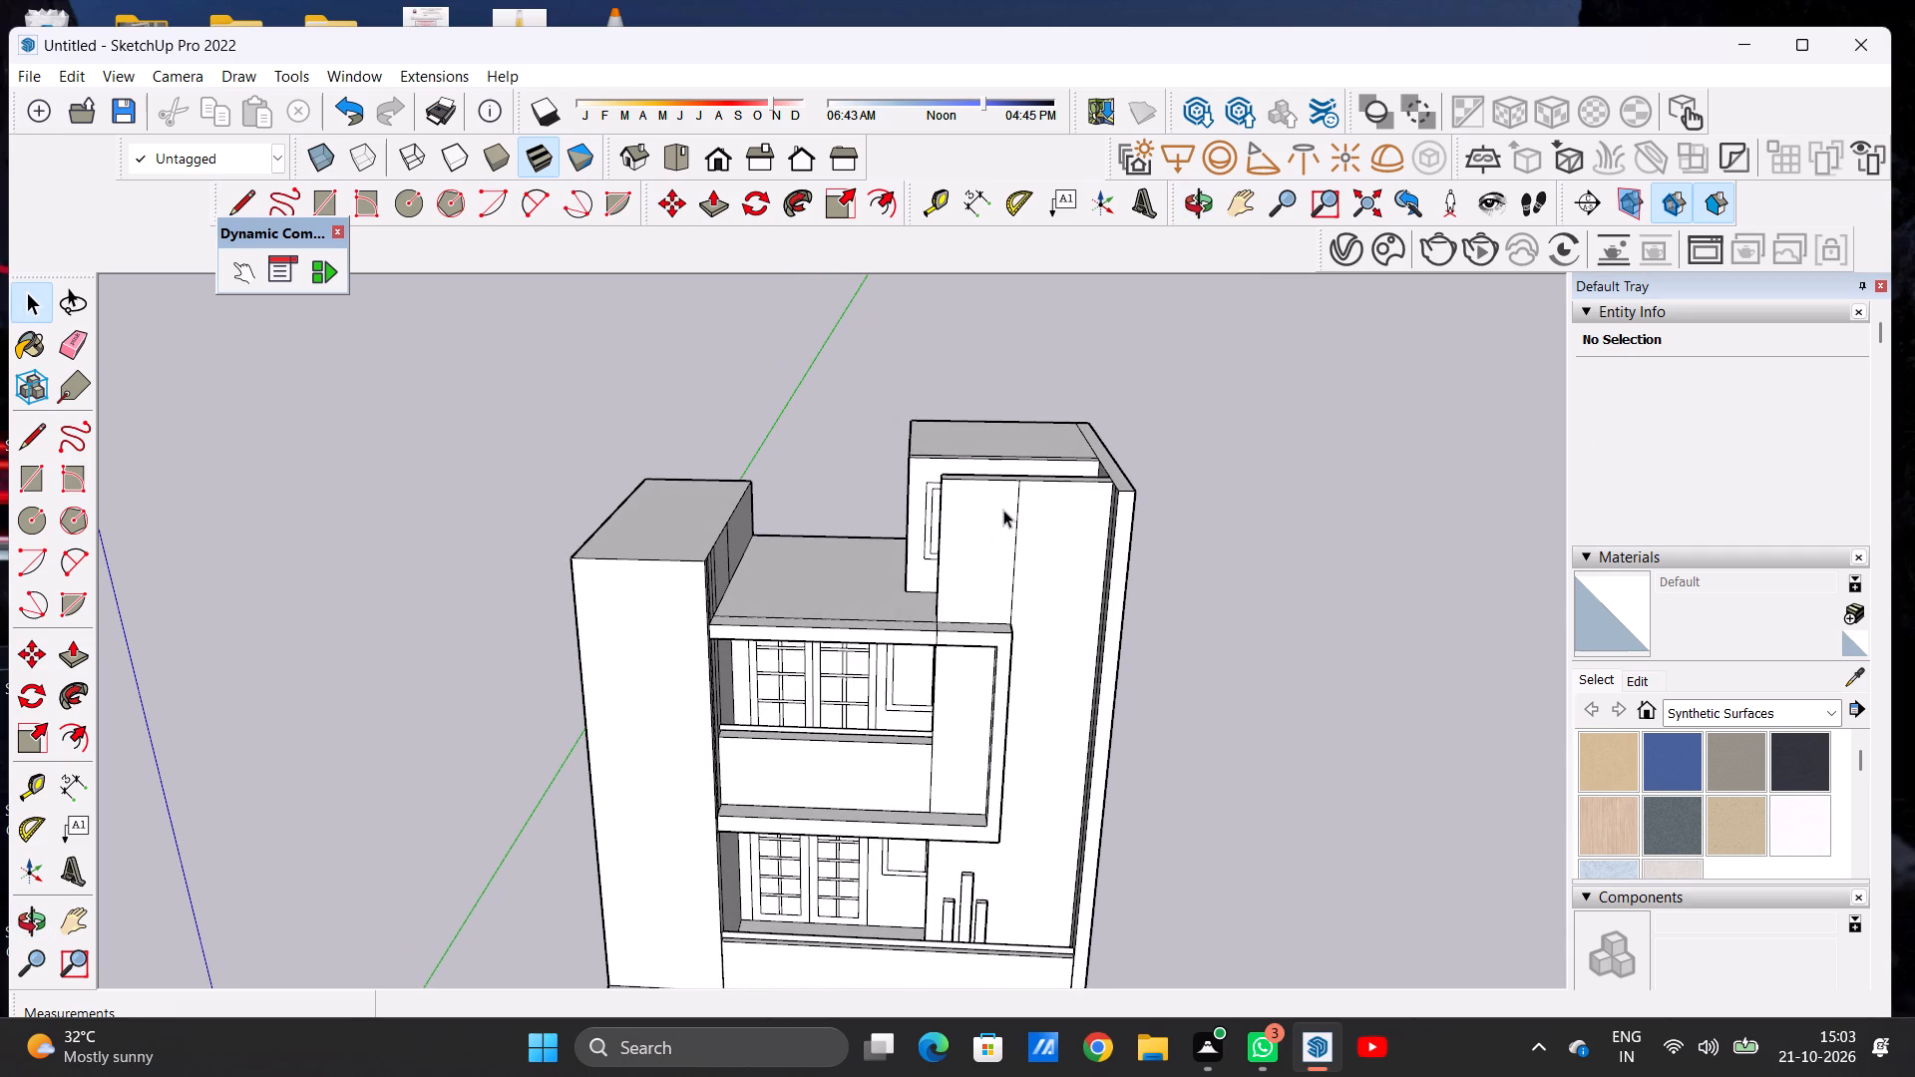
scroll(991, 564, "down", 6)
middle_click_drag(950, 496, 1039, 551)
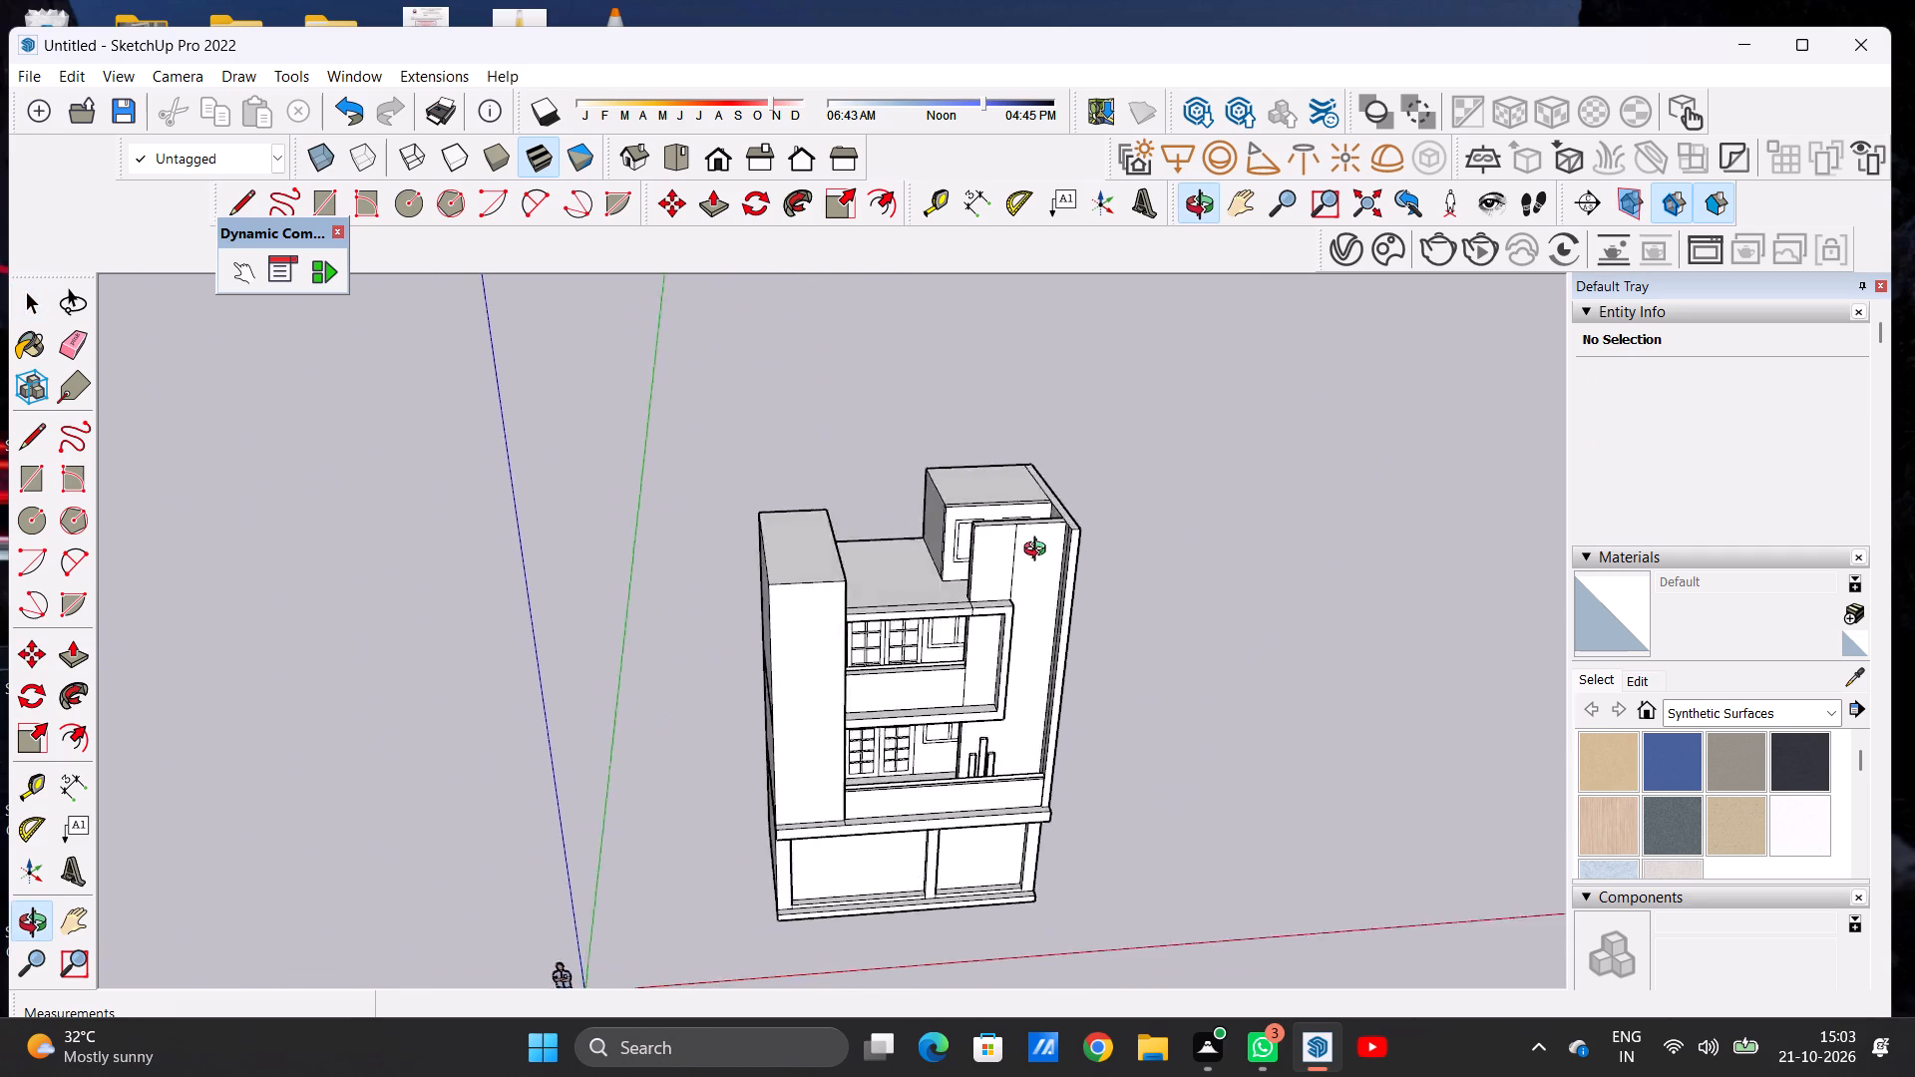
middle_click_drag(1039, 551, 763, 696)
scroll(954, 597, "up", 6)
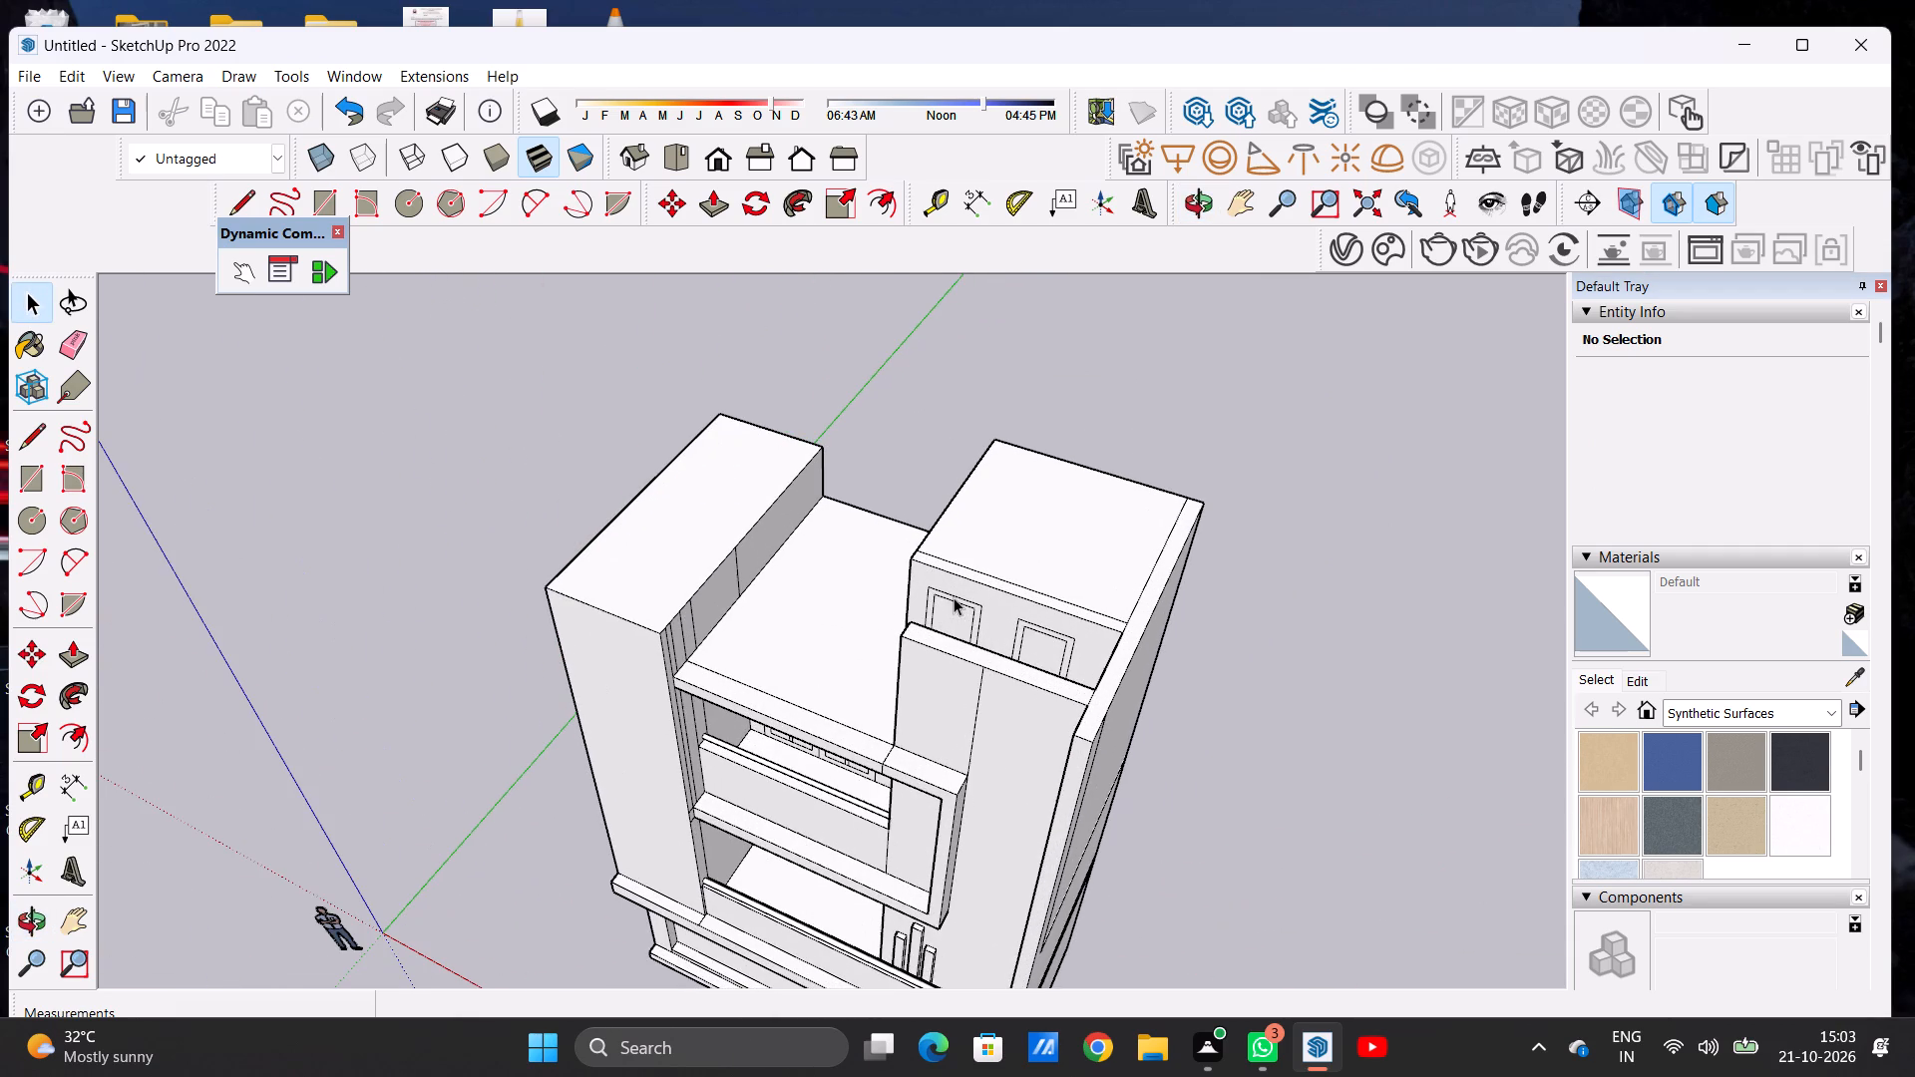
Push/Pull the inner top face of the rooftop room up 7 3/16" as a roof slab.
middle_click_drag(1048, 631, 1039, 537)
scroll(1163, 535, "up", 2)
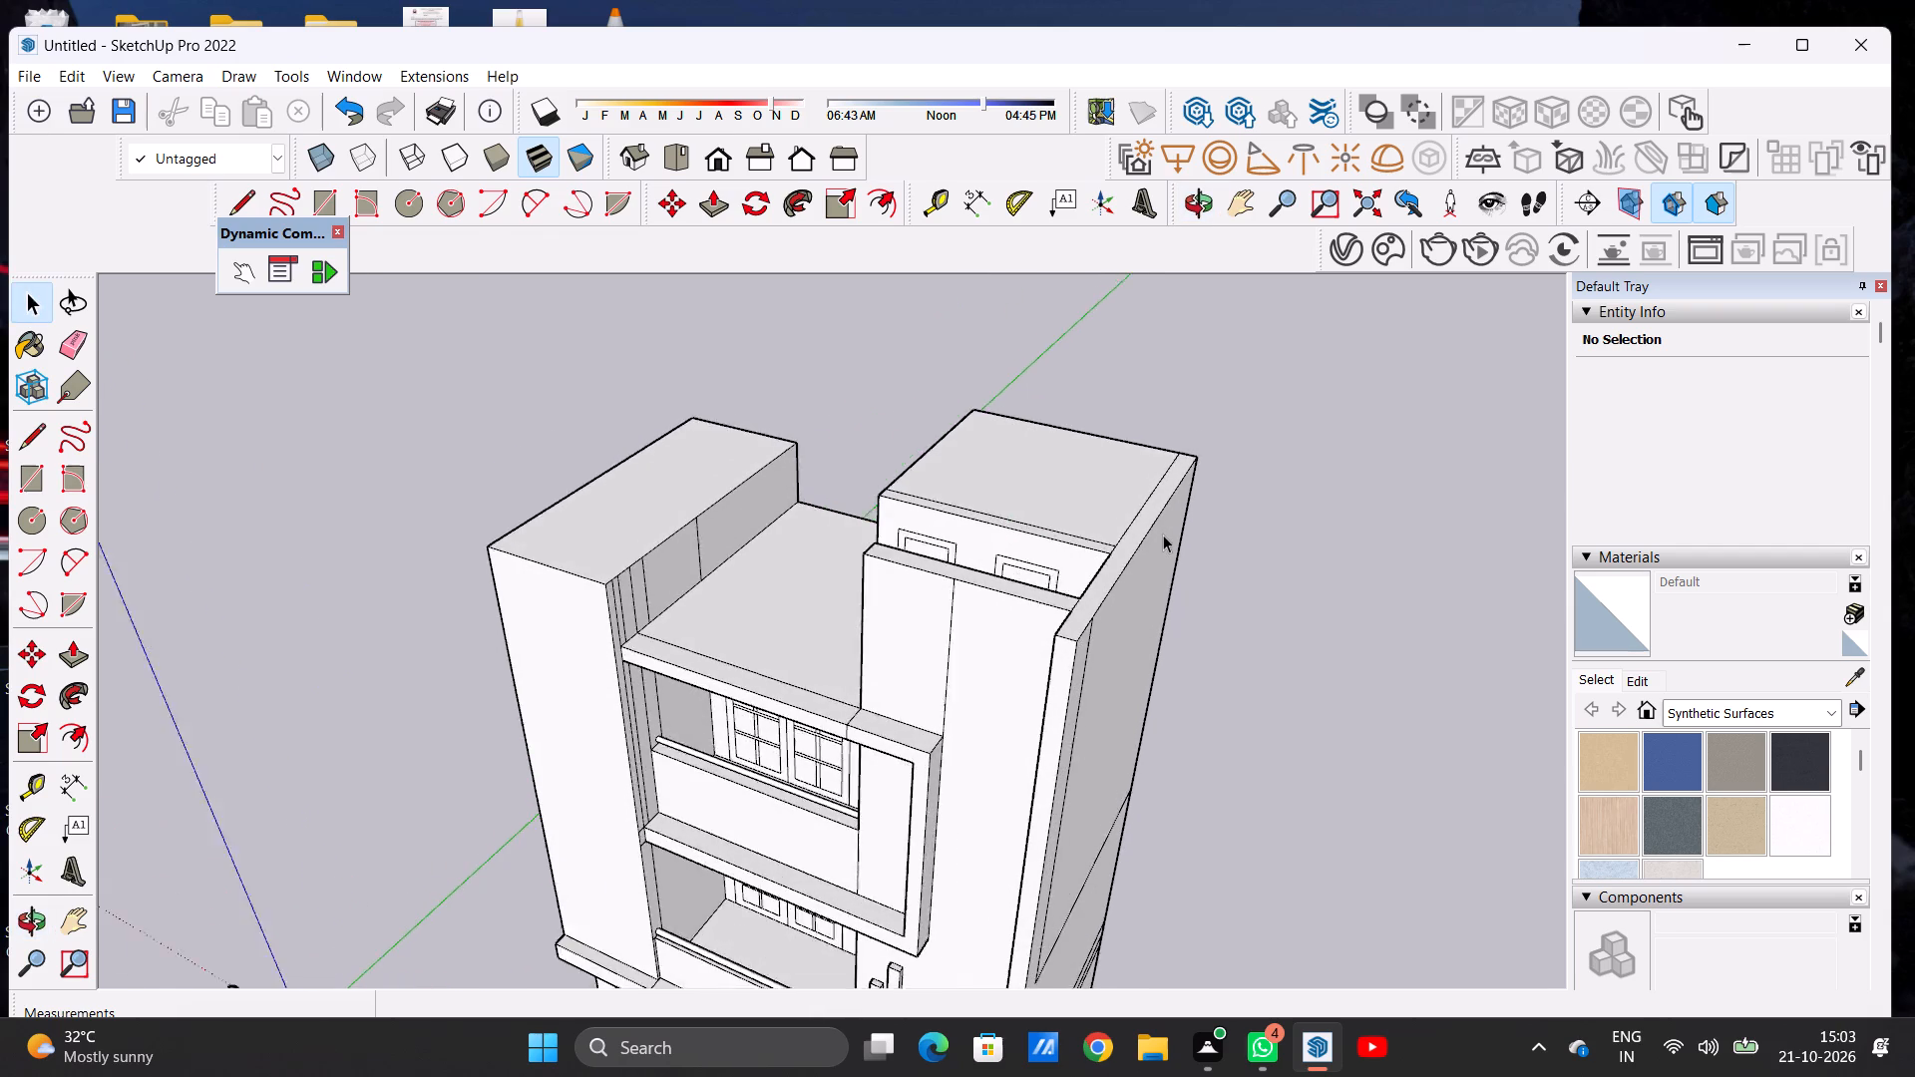
scroll(1163, 535, "up", 5)
key("p")
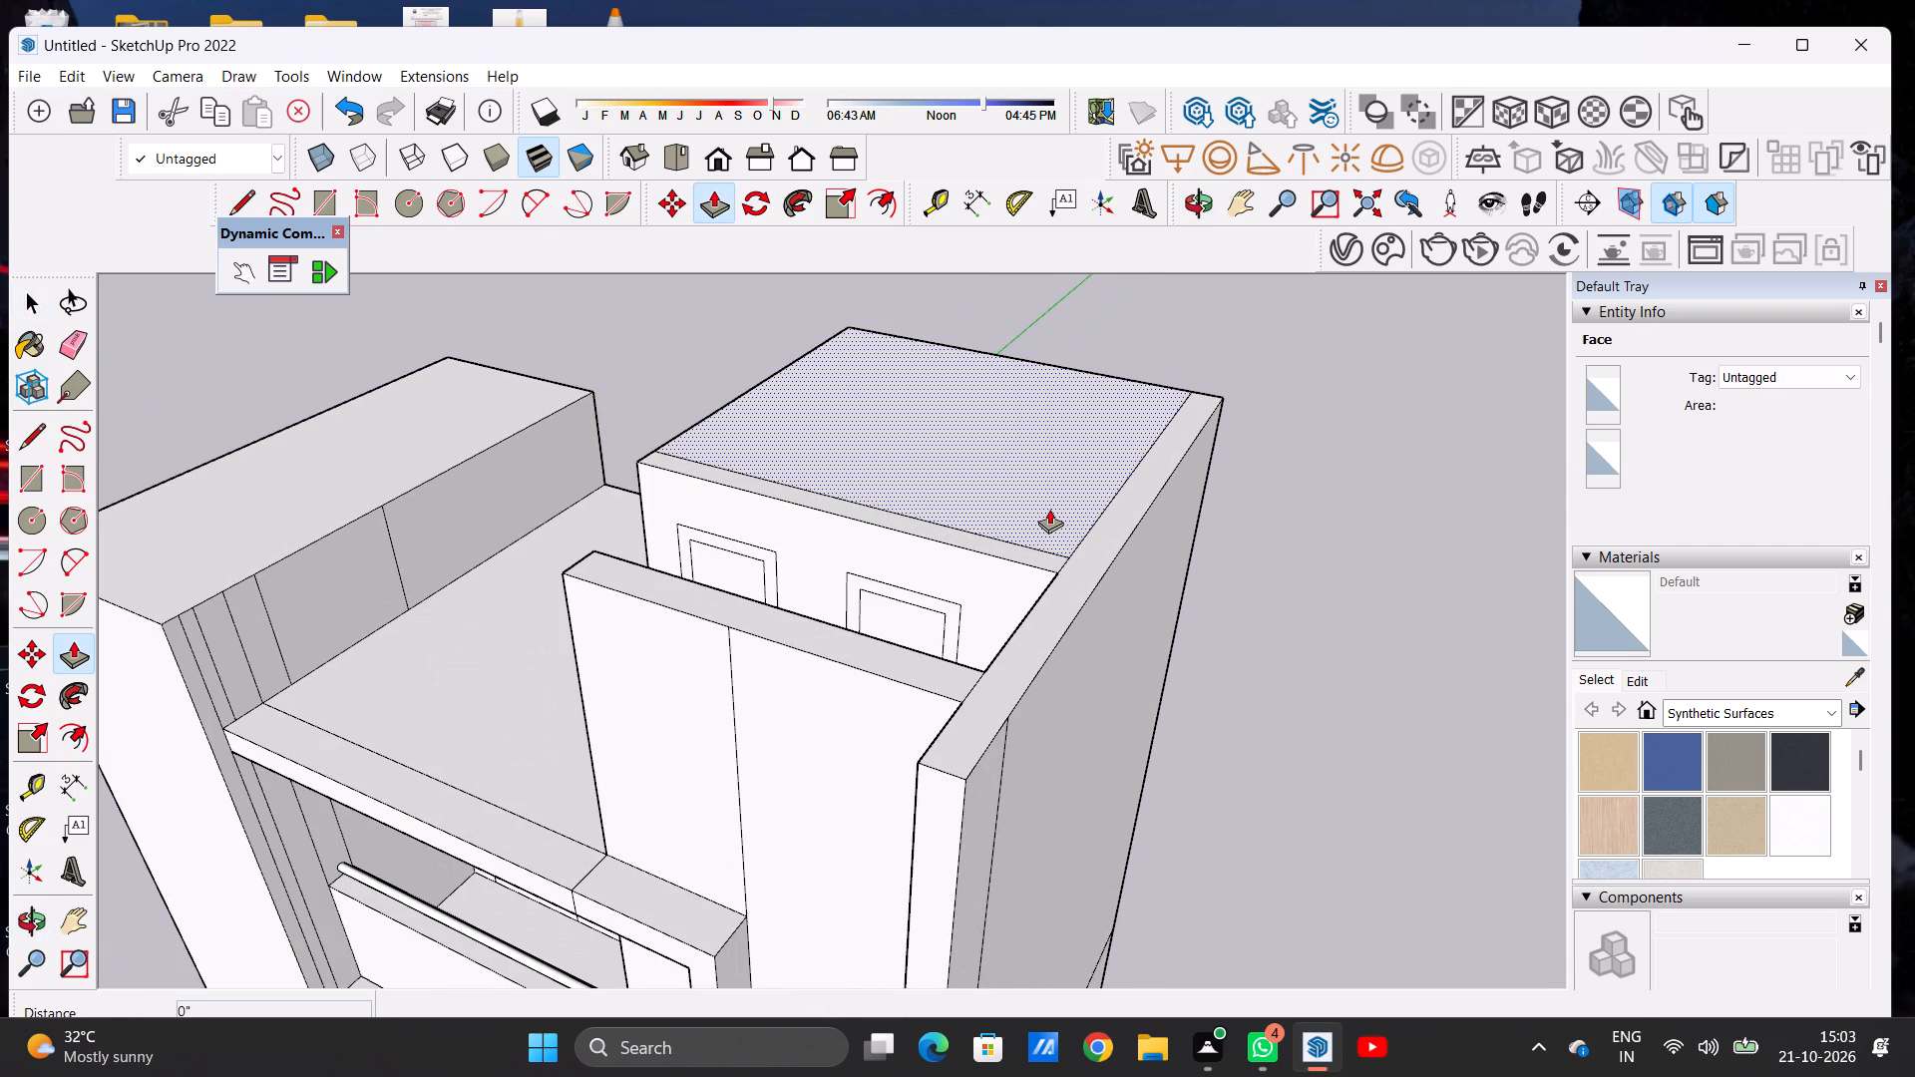
left_click(1049, 509)
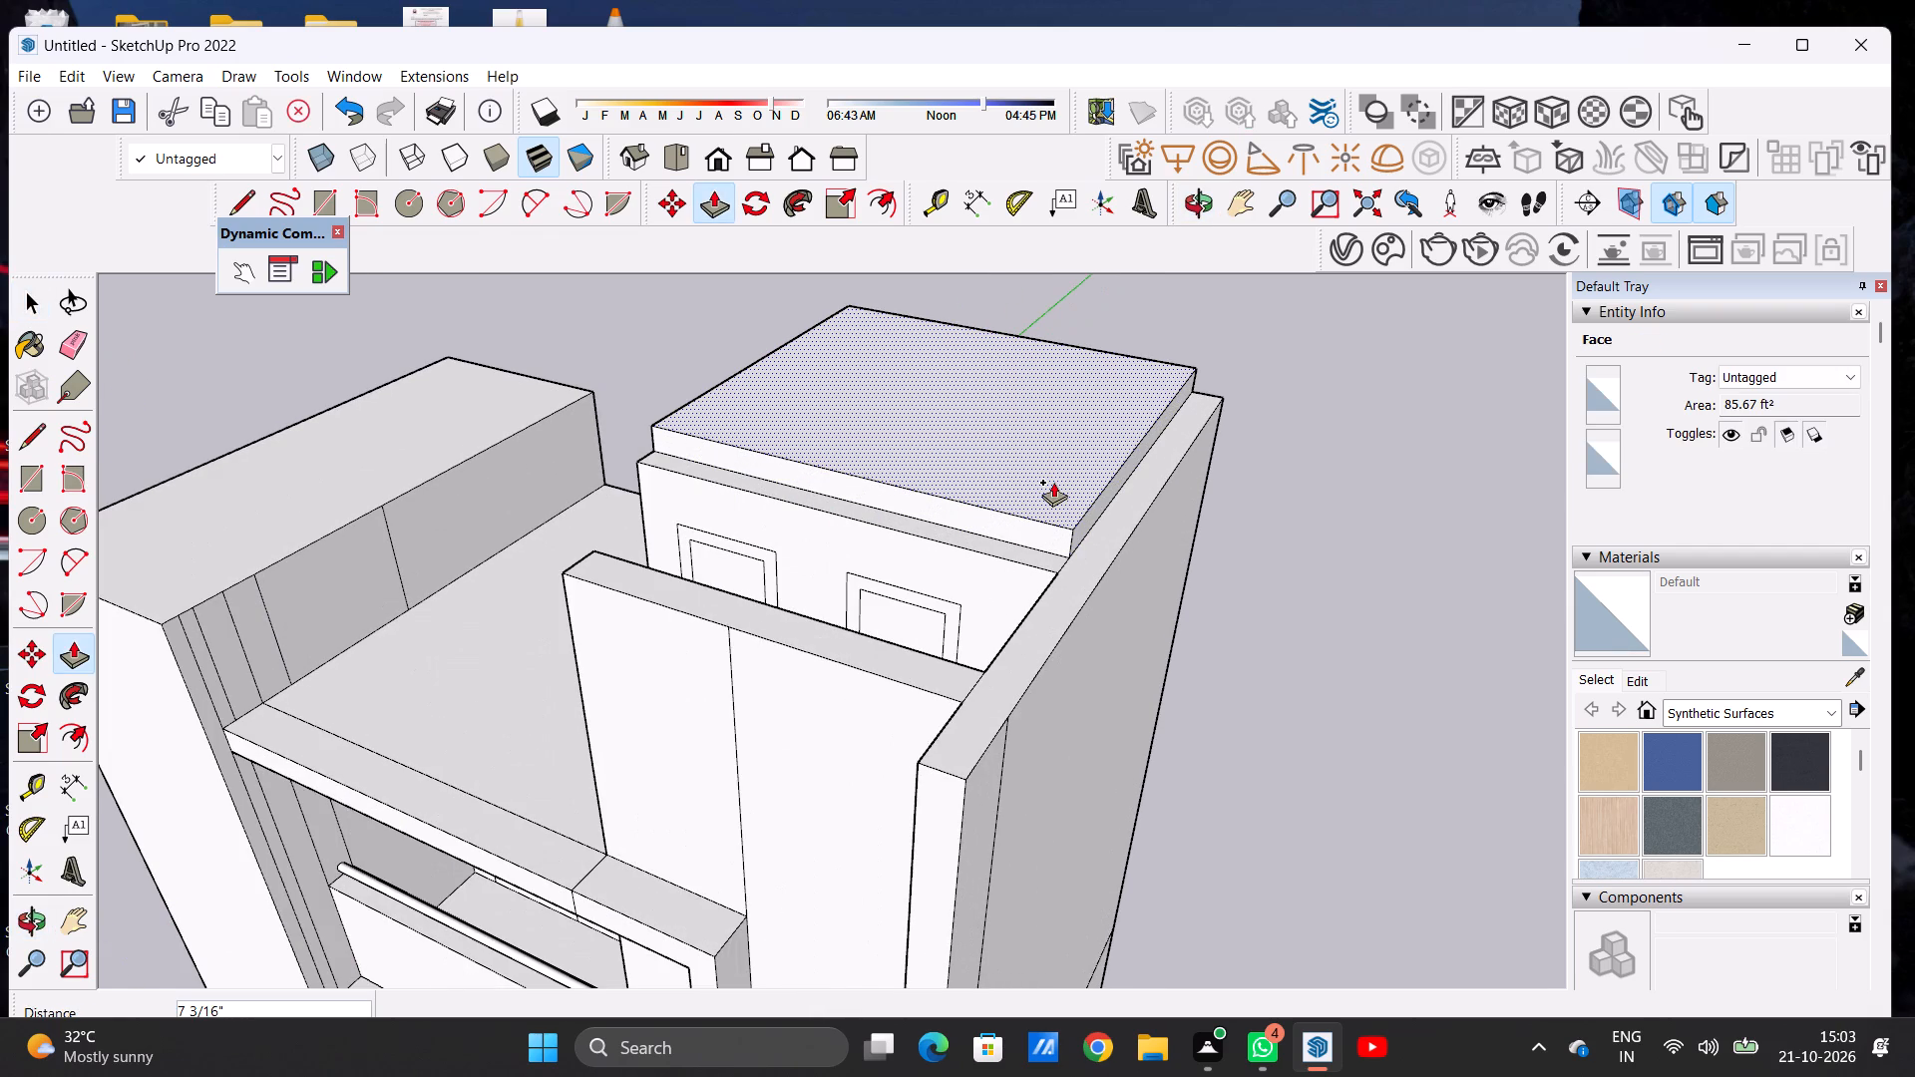
left_click(1053, 482)
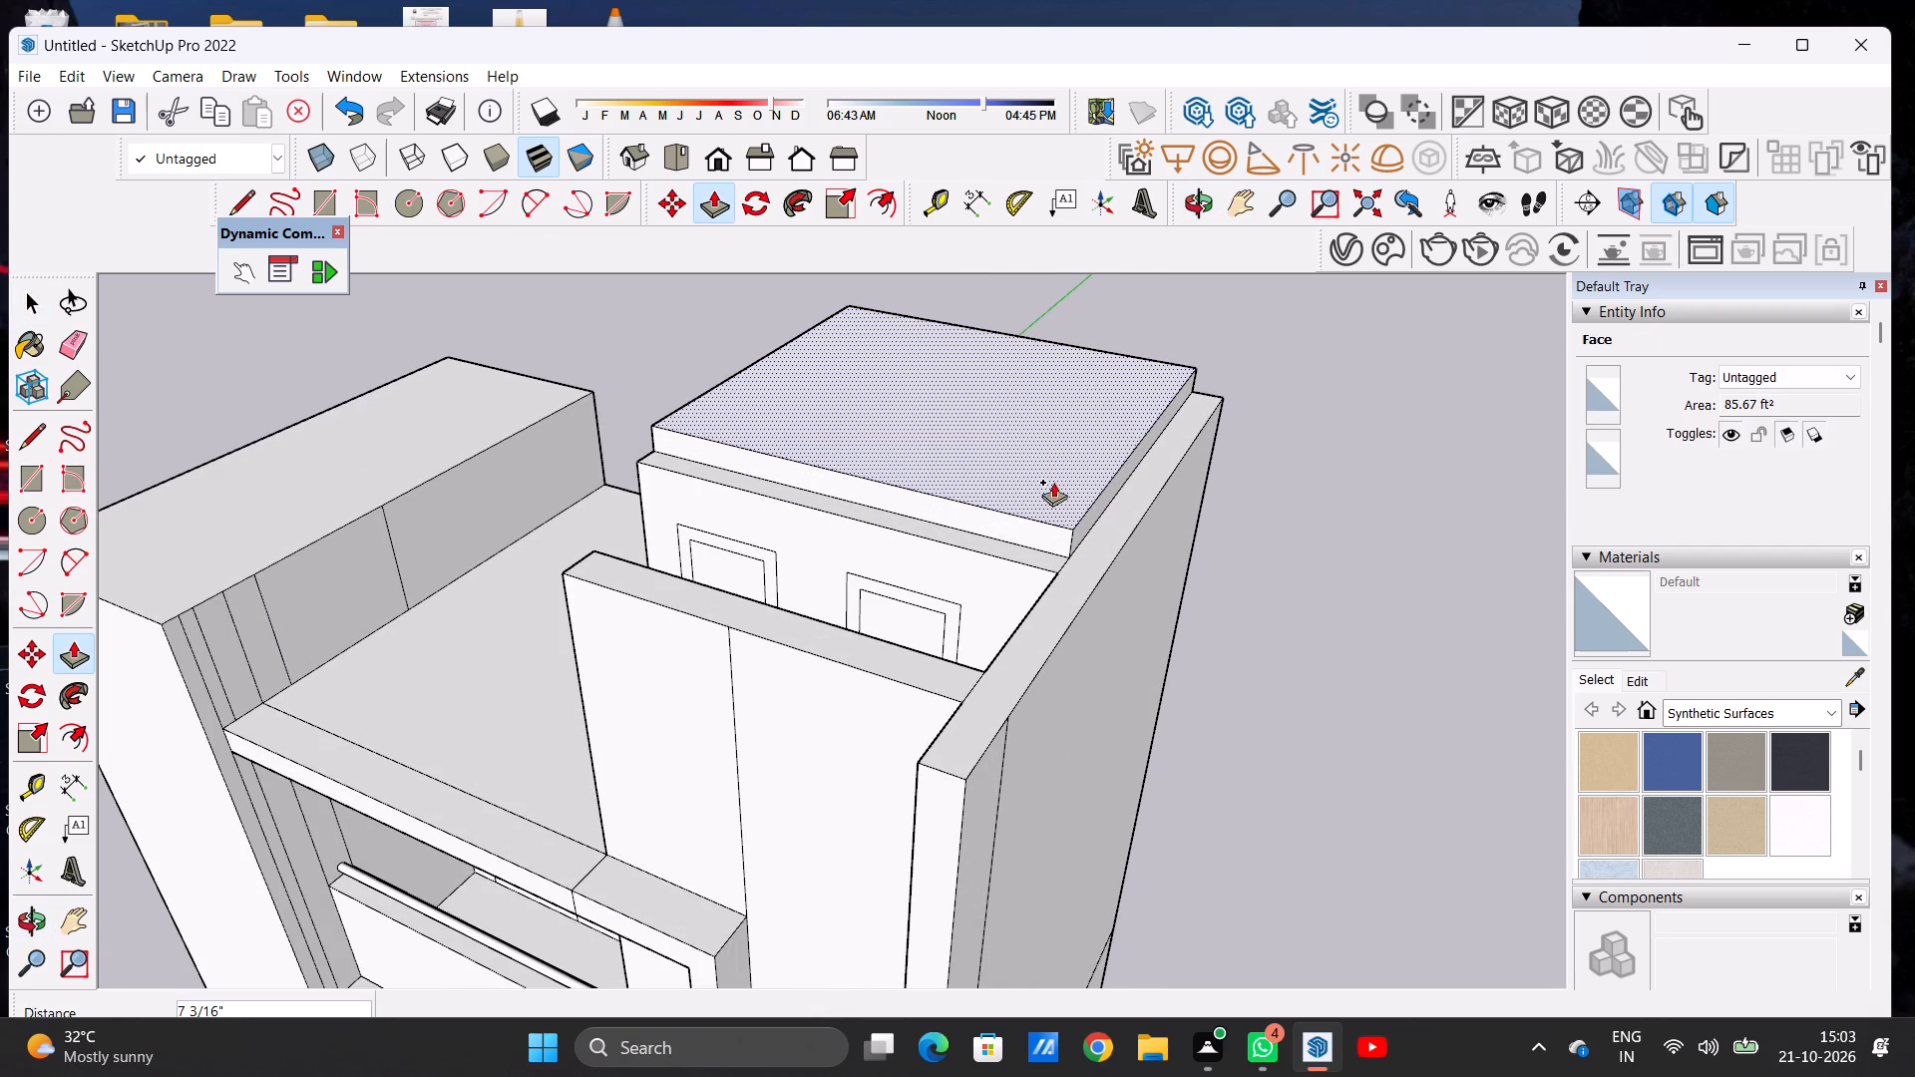
key("space")
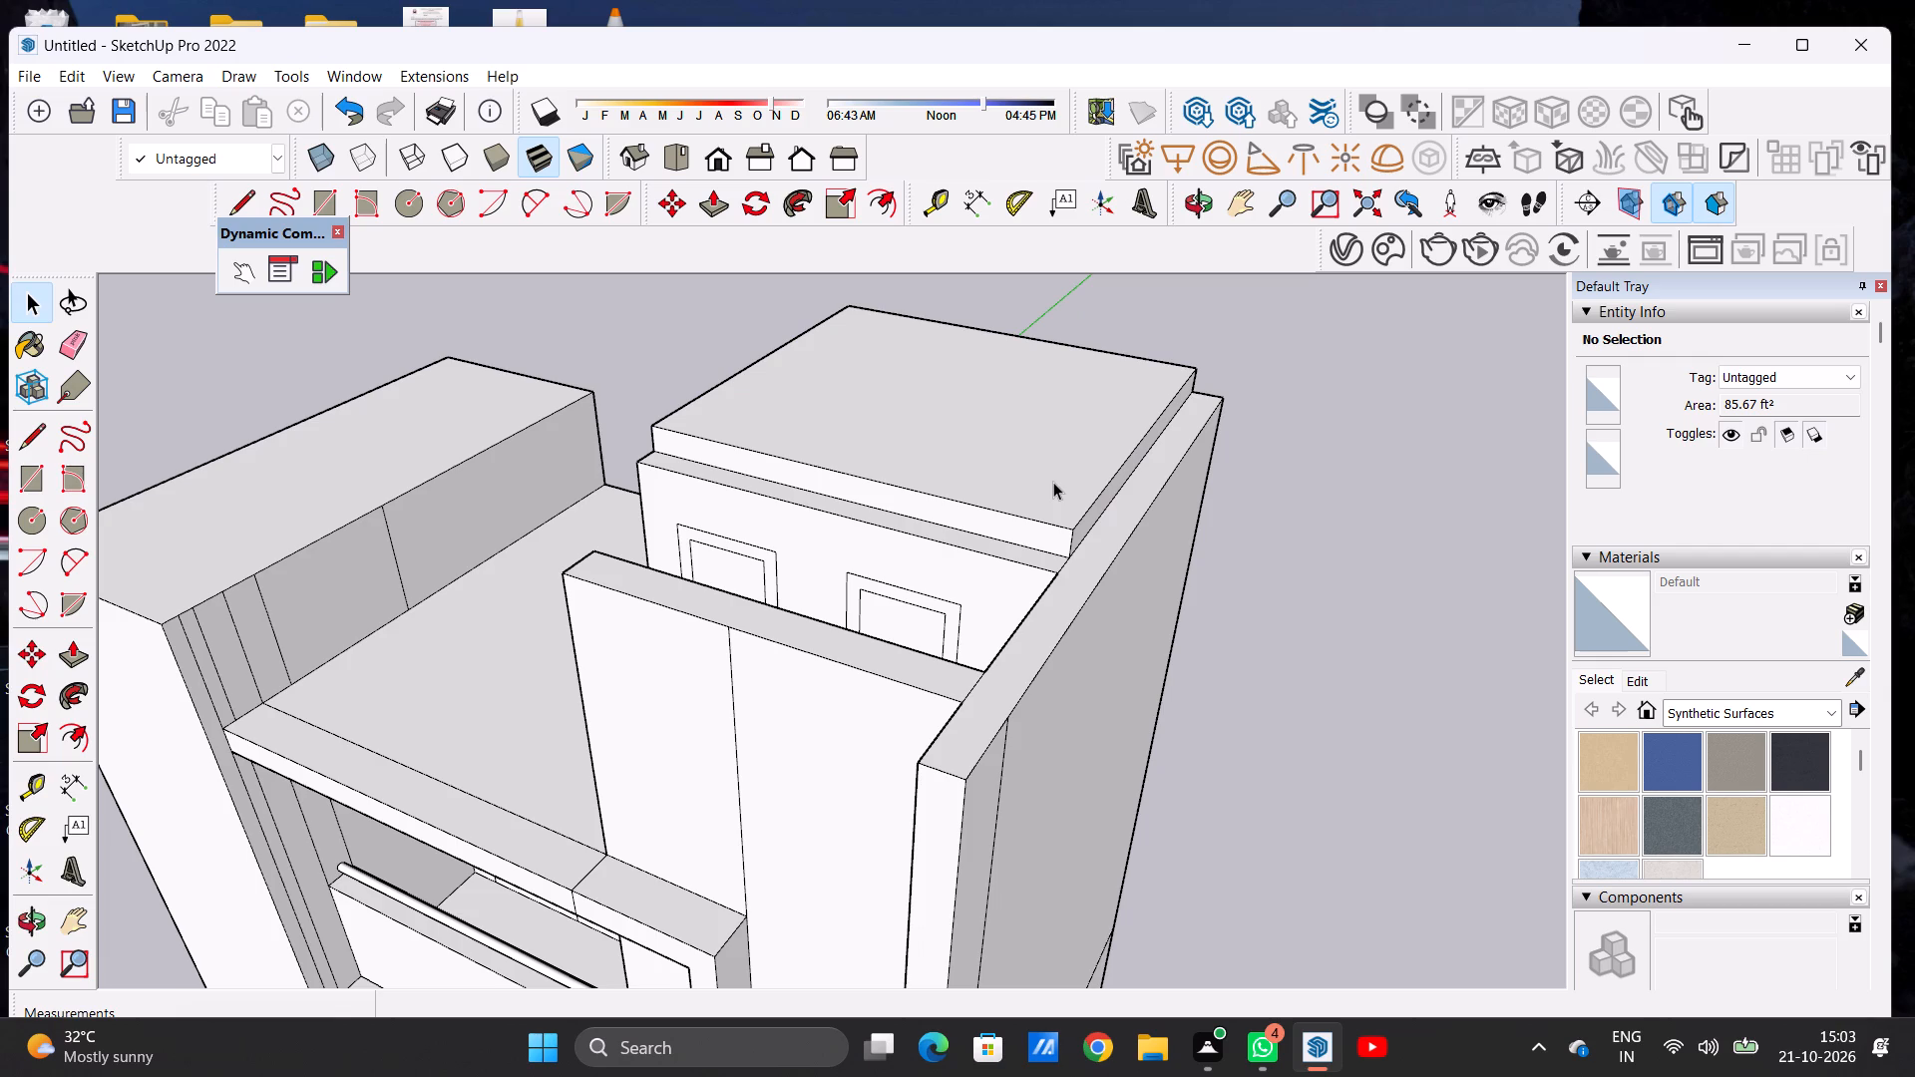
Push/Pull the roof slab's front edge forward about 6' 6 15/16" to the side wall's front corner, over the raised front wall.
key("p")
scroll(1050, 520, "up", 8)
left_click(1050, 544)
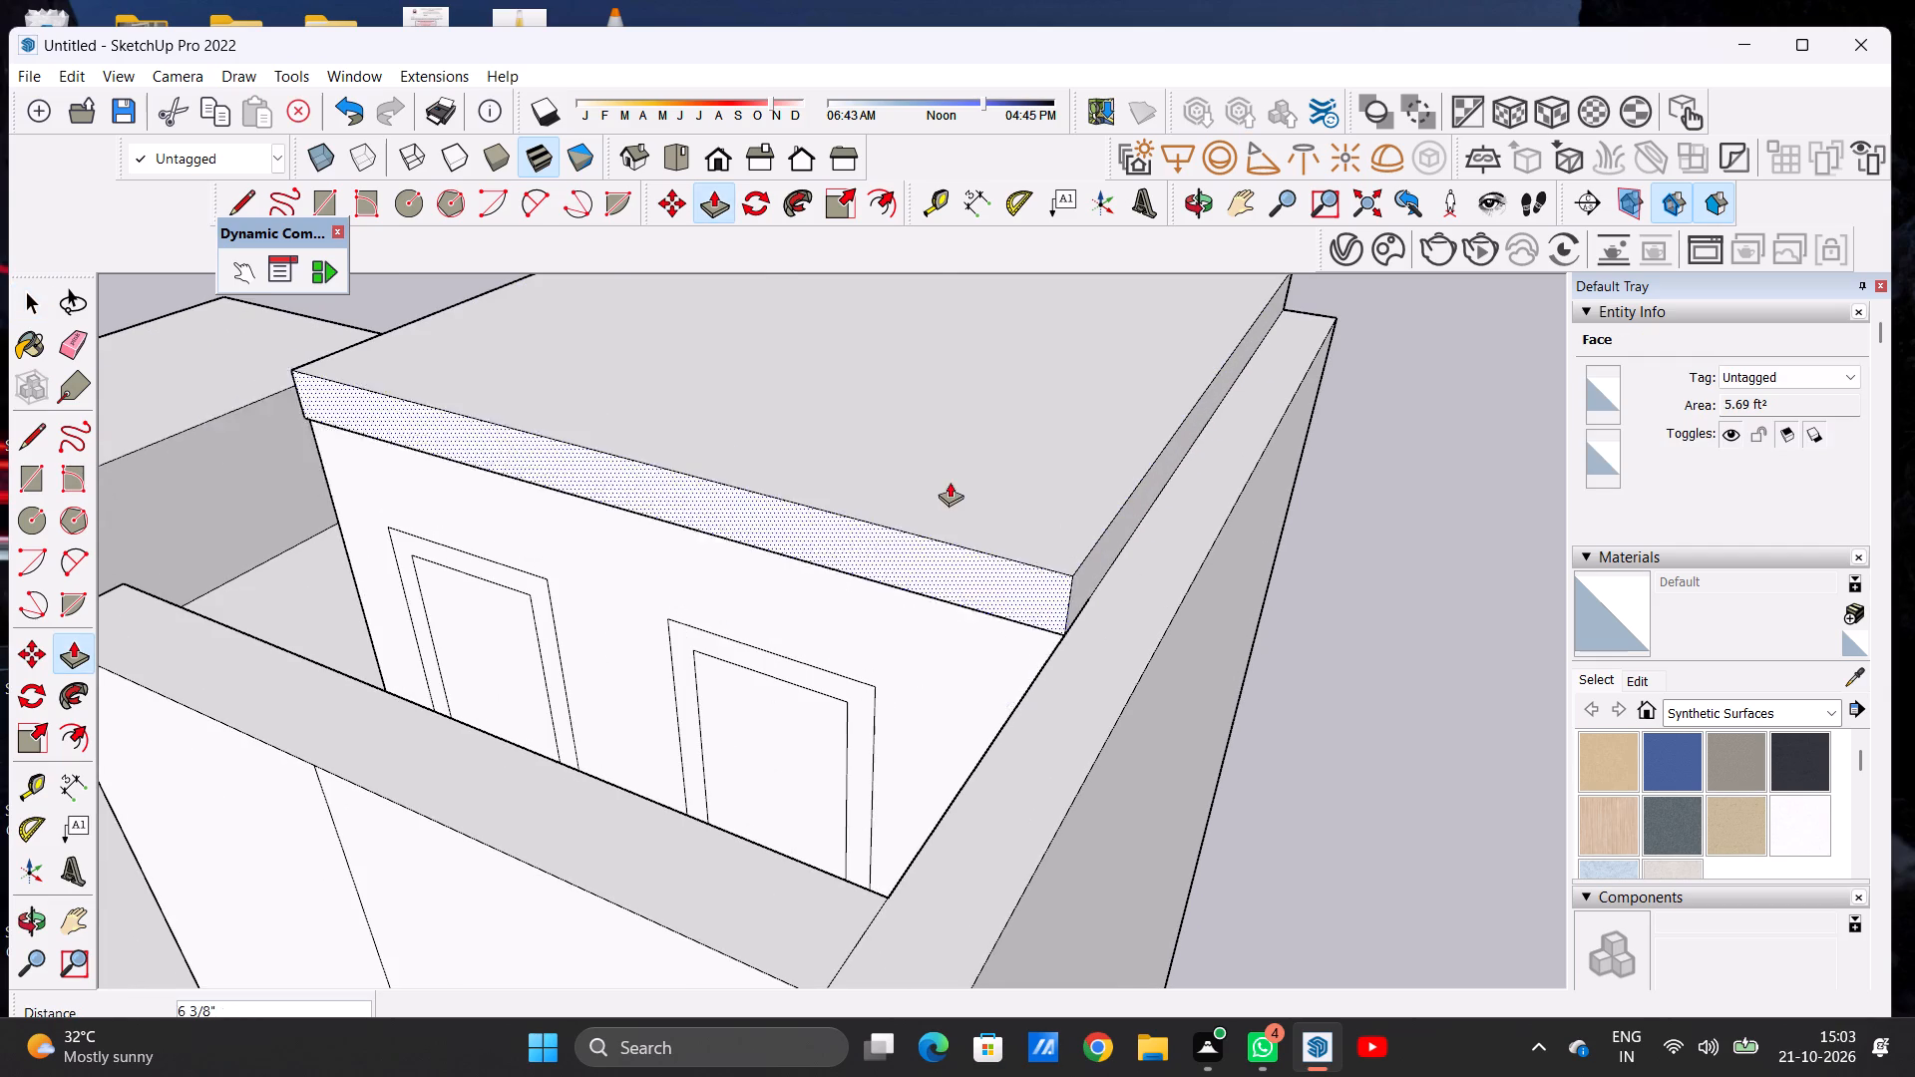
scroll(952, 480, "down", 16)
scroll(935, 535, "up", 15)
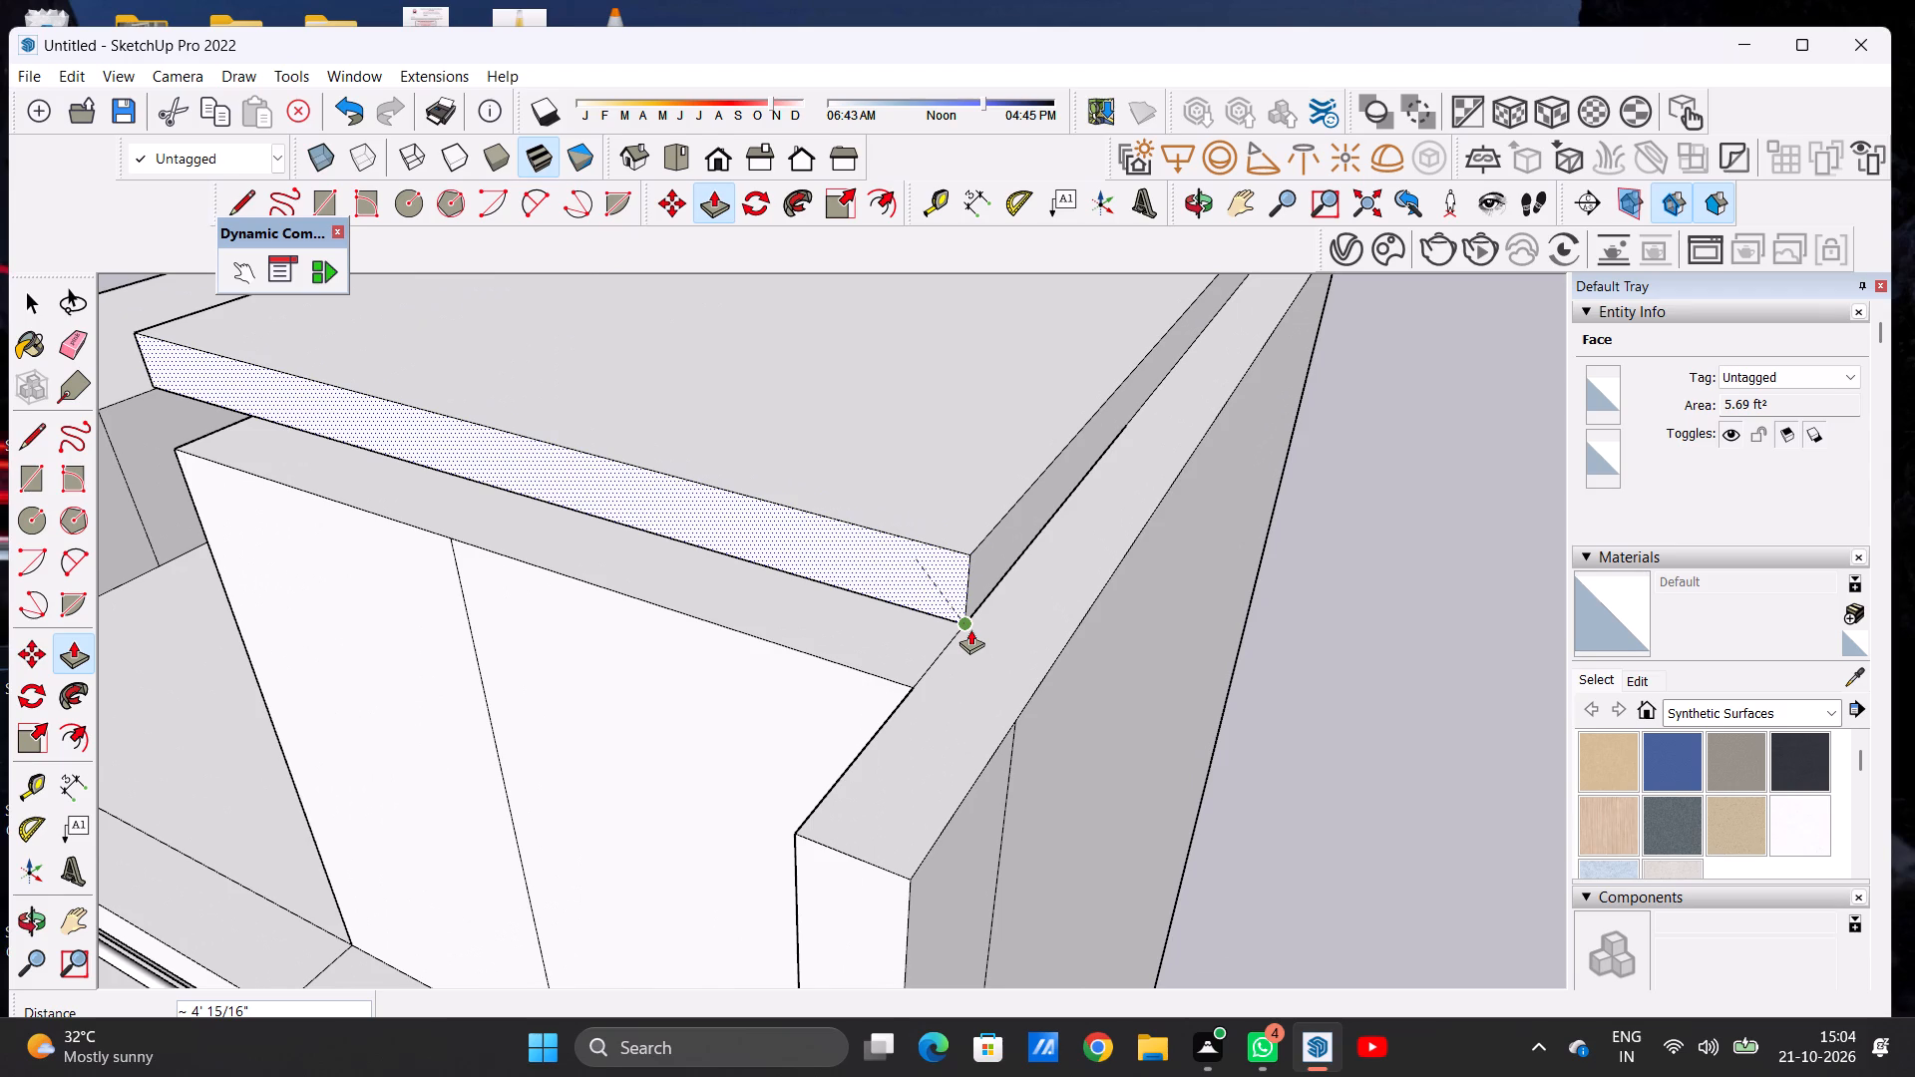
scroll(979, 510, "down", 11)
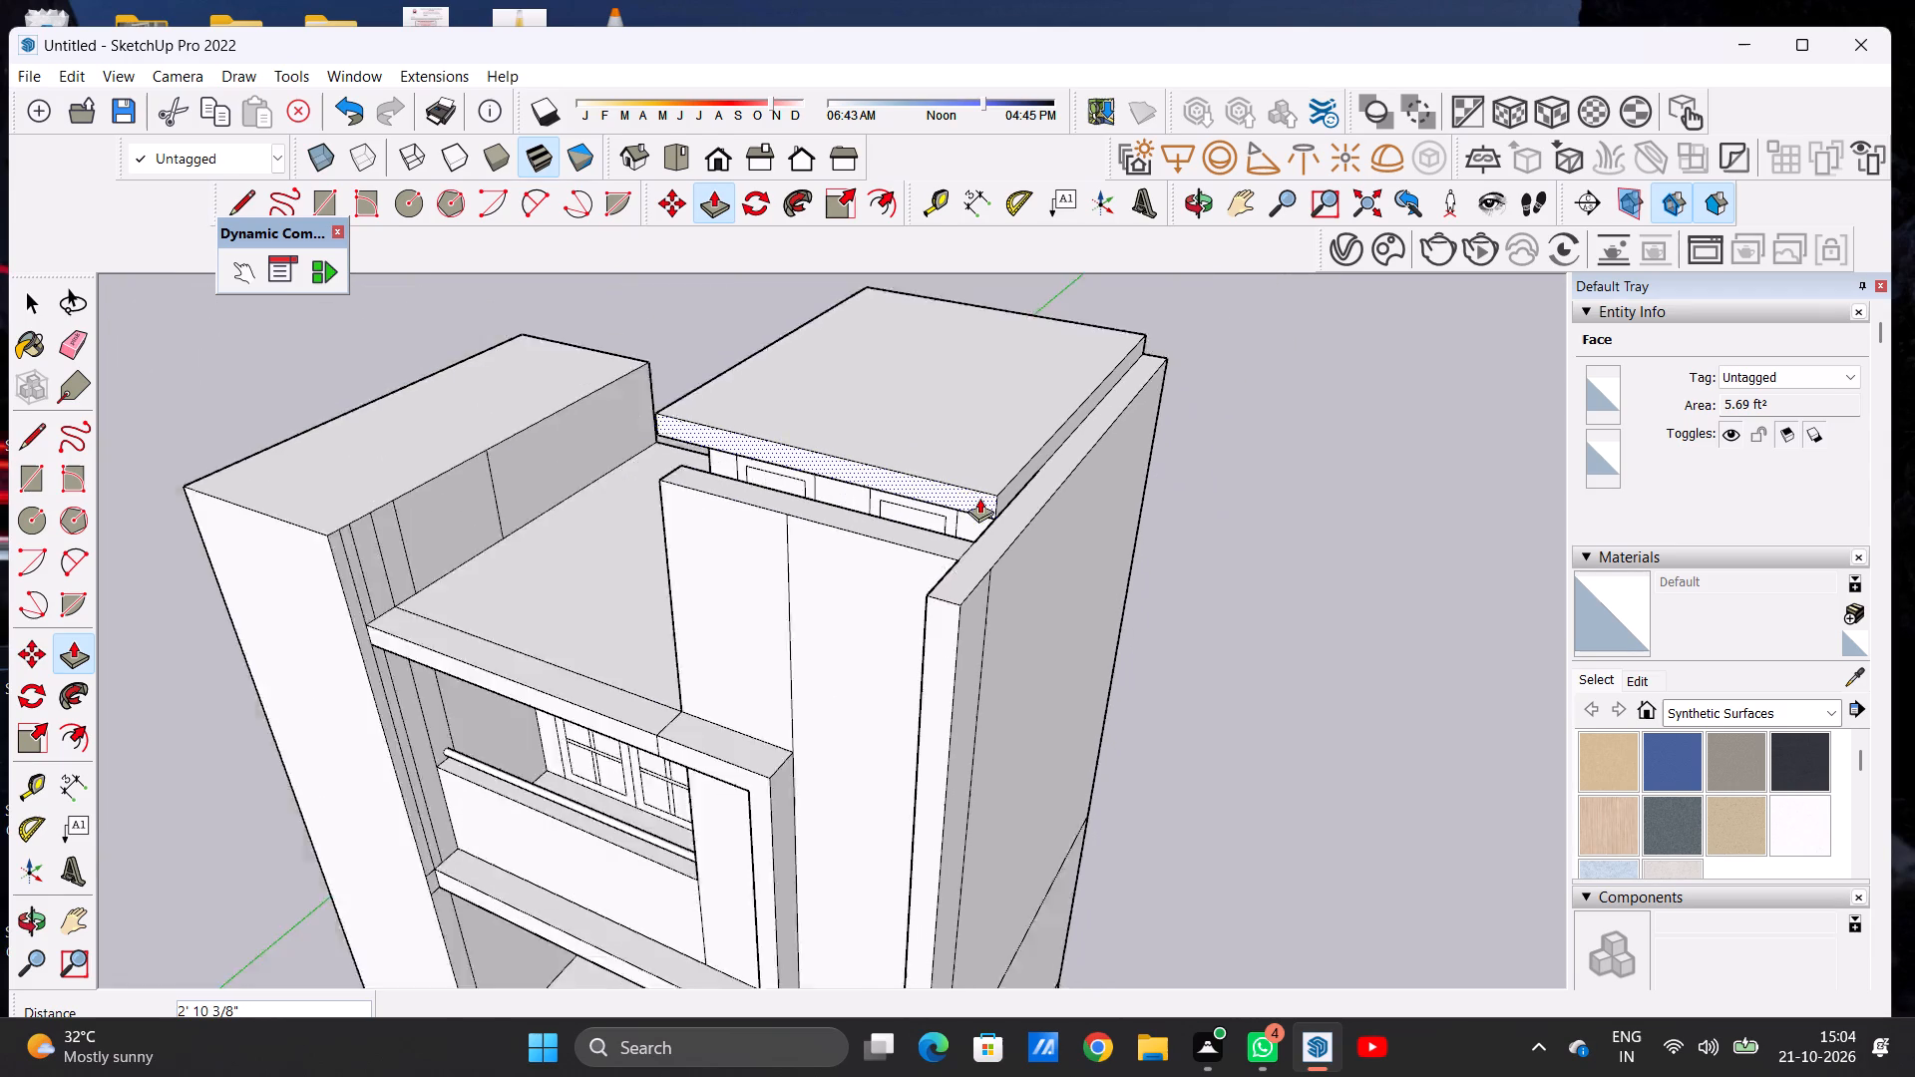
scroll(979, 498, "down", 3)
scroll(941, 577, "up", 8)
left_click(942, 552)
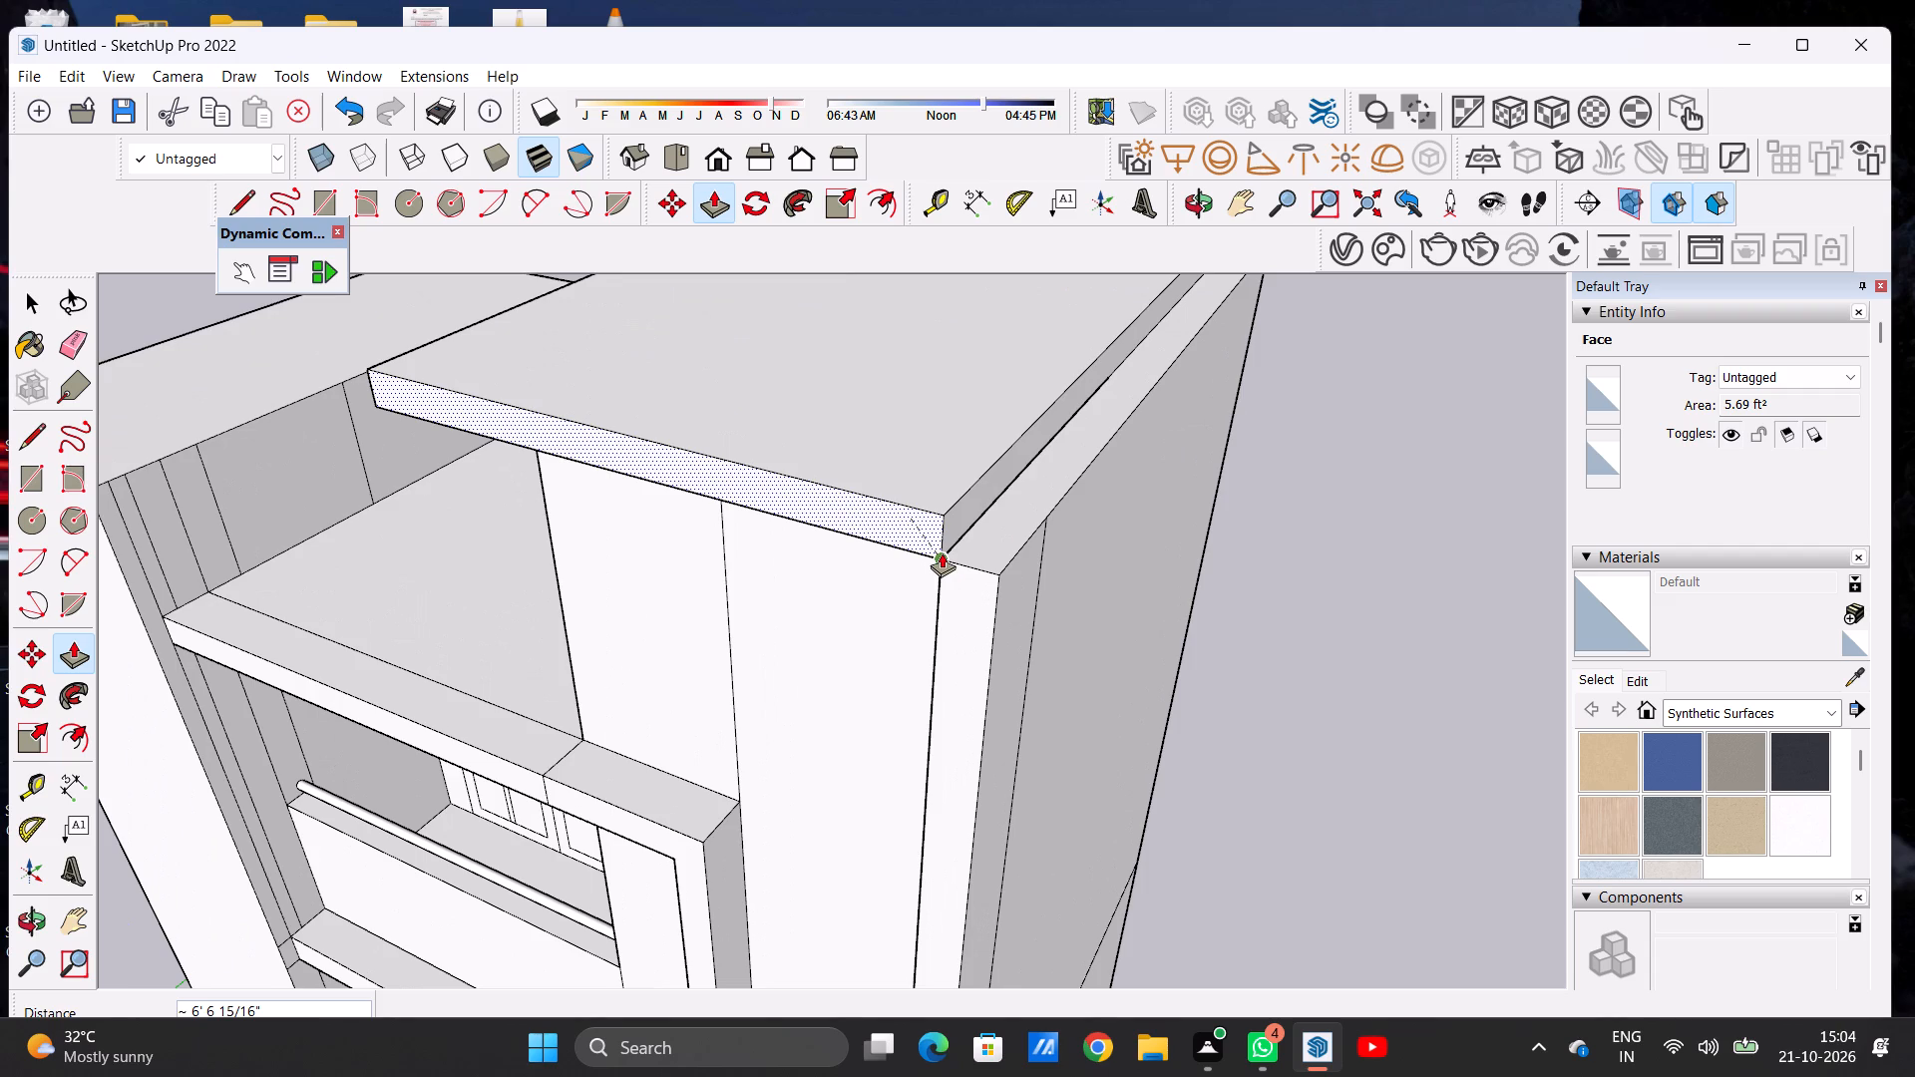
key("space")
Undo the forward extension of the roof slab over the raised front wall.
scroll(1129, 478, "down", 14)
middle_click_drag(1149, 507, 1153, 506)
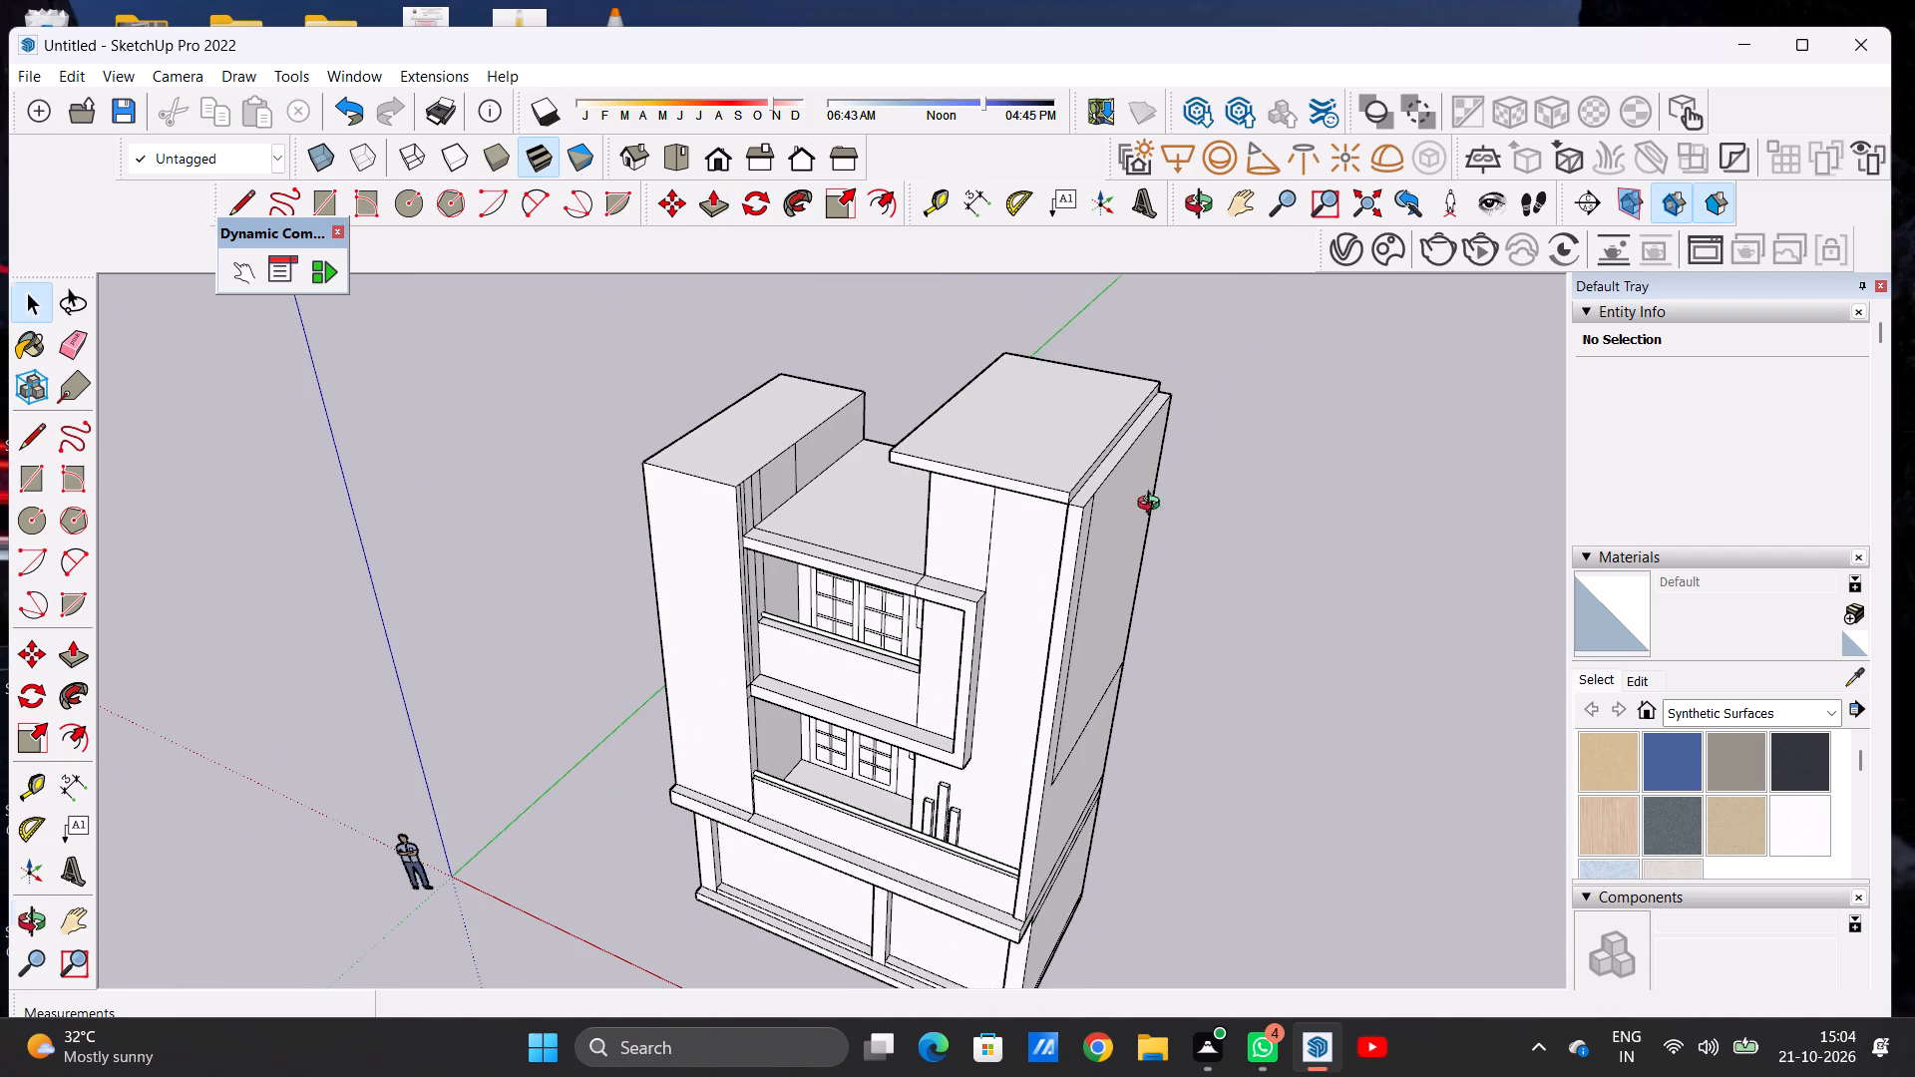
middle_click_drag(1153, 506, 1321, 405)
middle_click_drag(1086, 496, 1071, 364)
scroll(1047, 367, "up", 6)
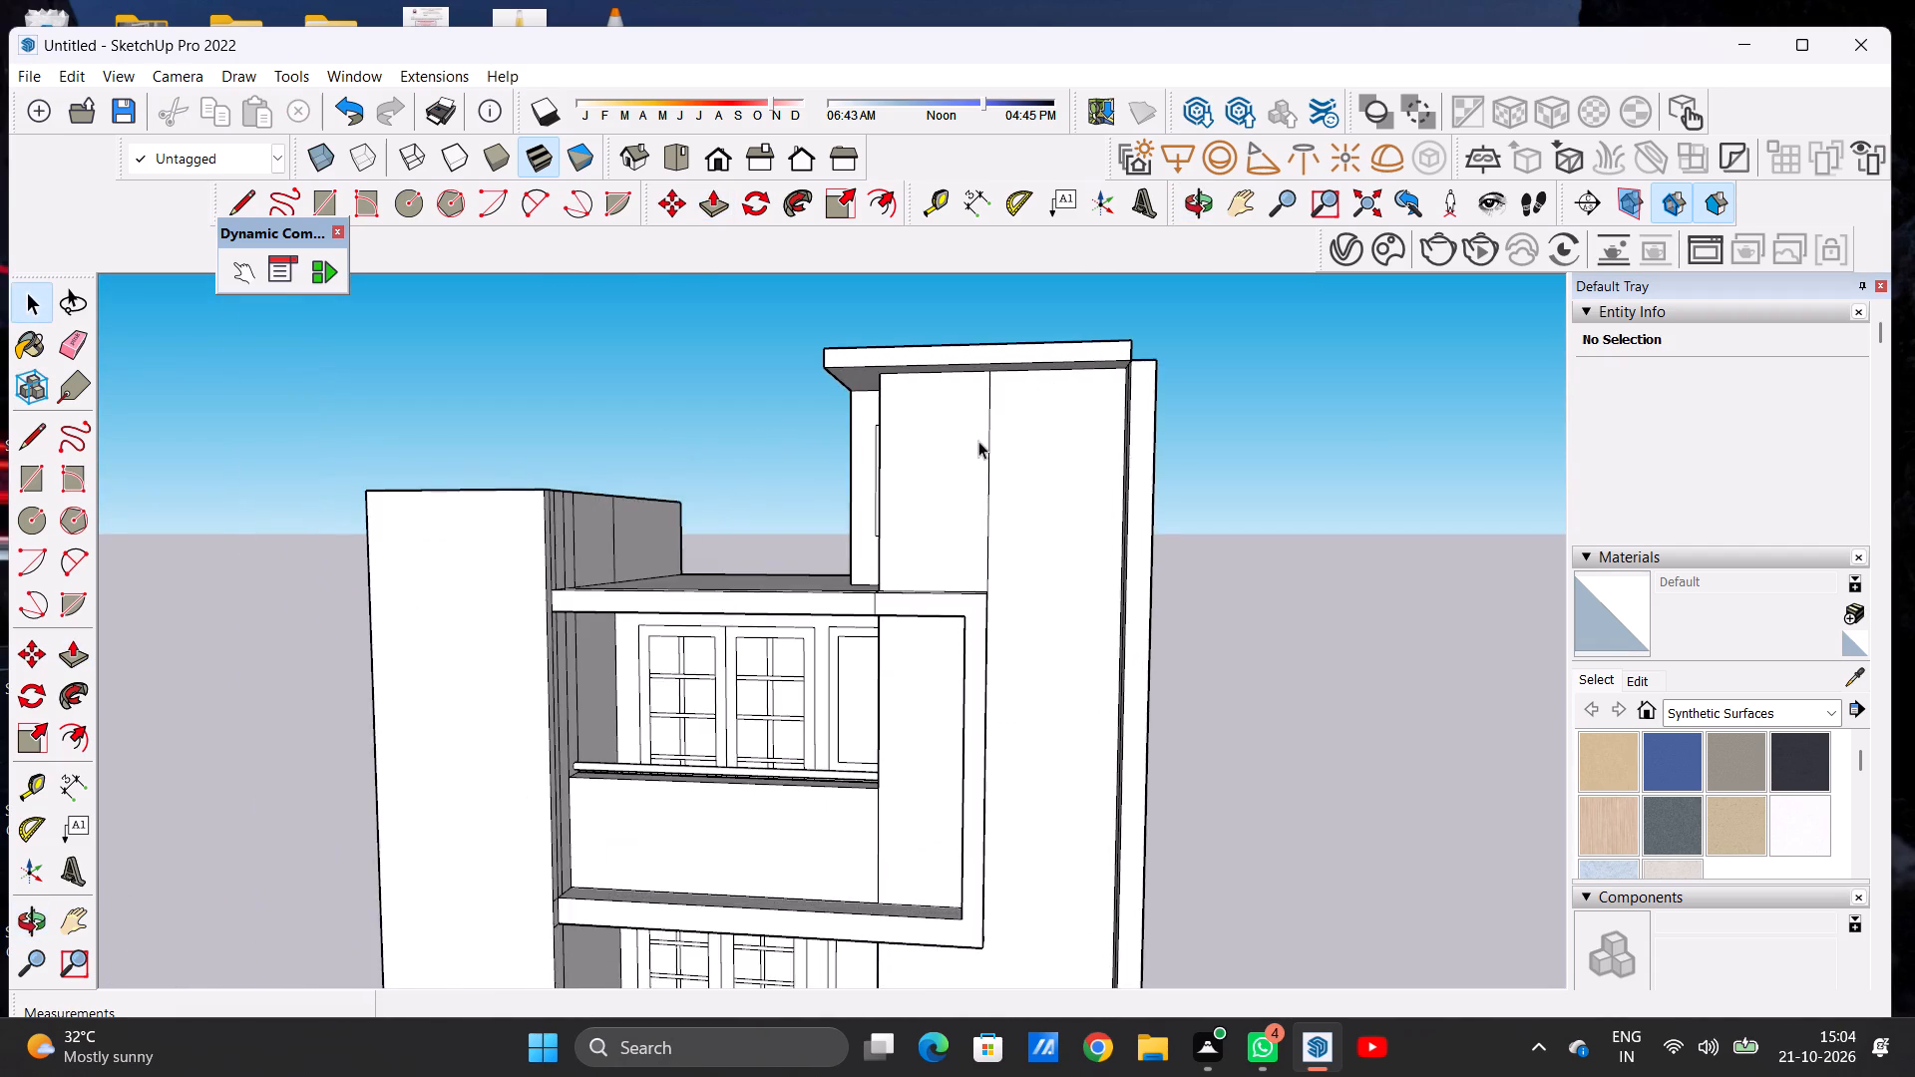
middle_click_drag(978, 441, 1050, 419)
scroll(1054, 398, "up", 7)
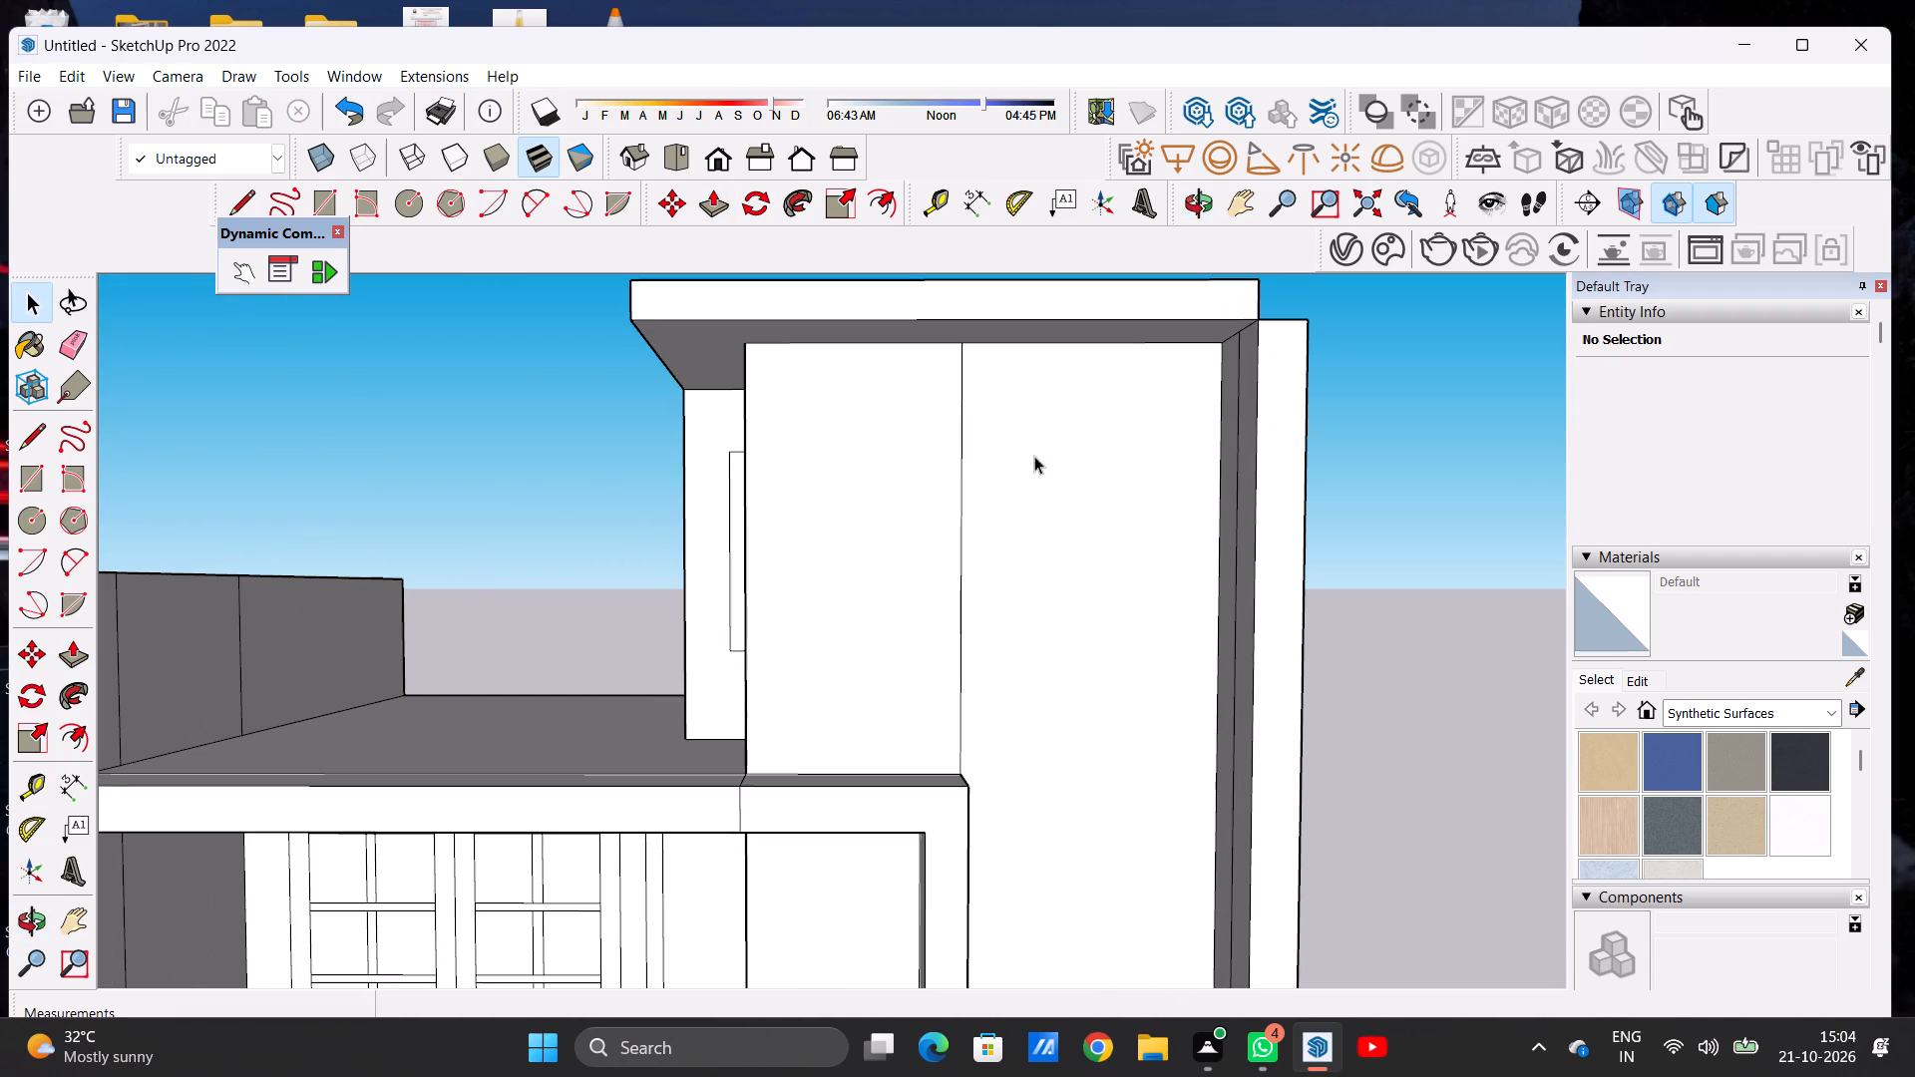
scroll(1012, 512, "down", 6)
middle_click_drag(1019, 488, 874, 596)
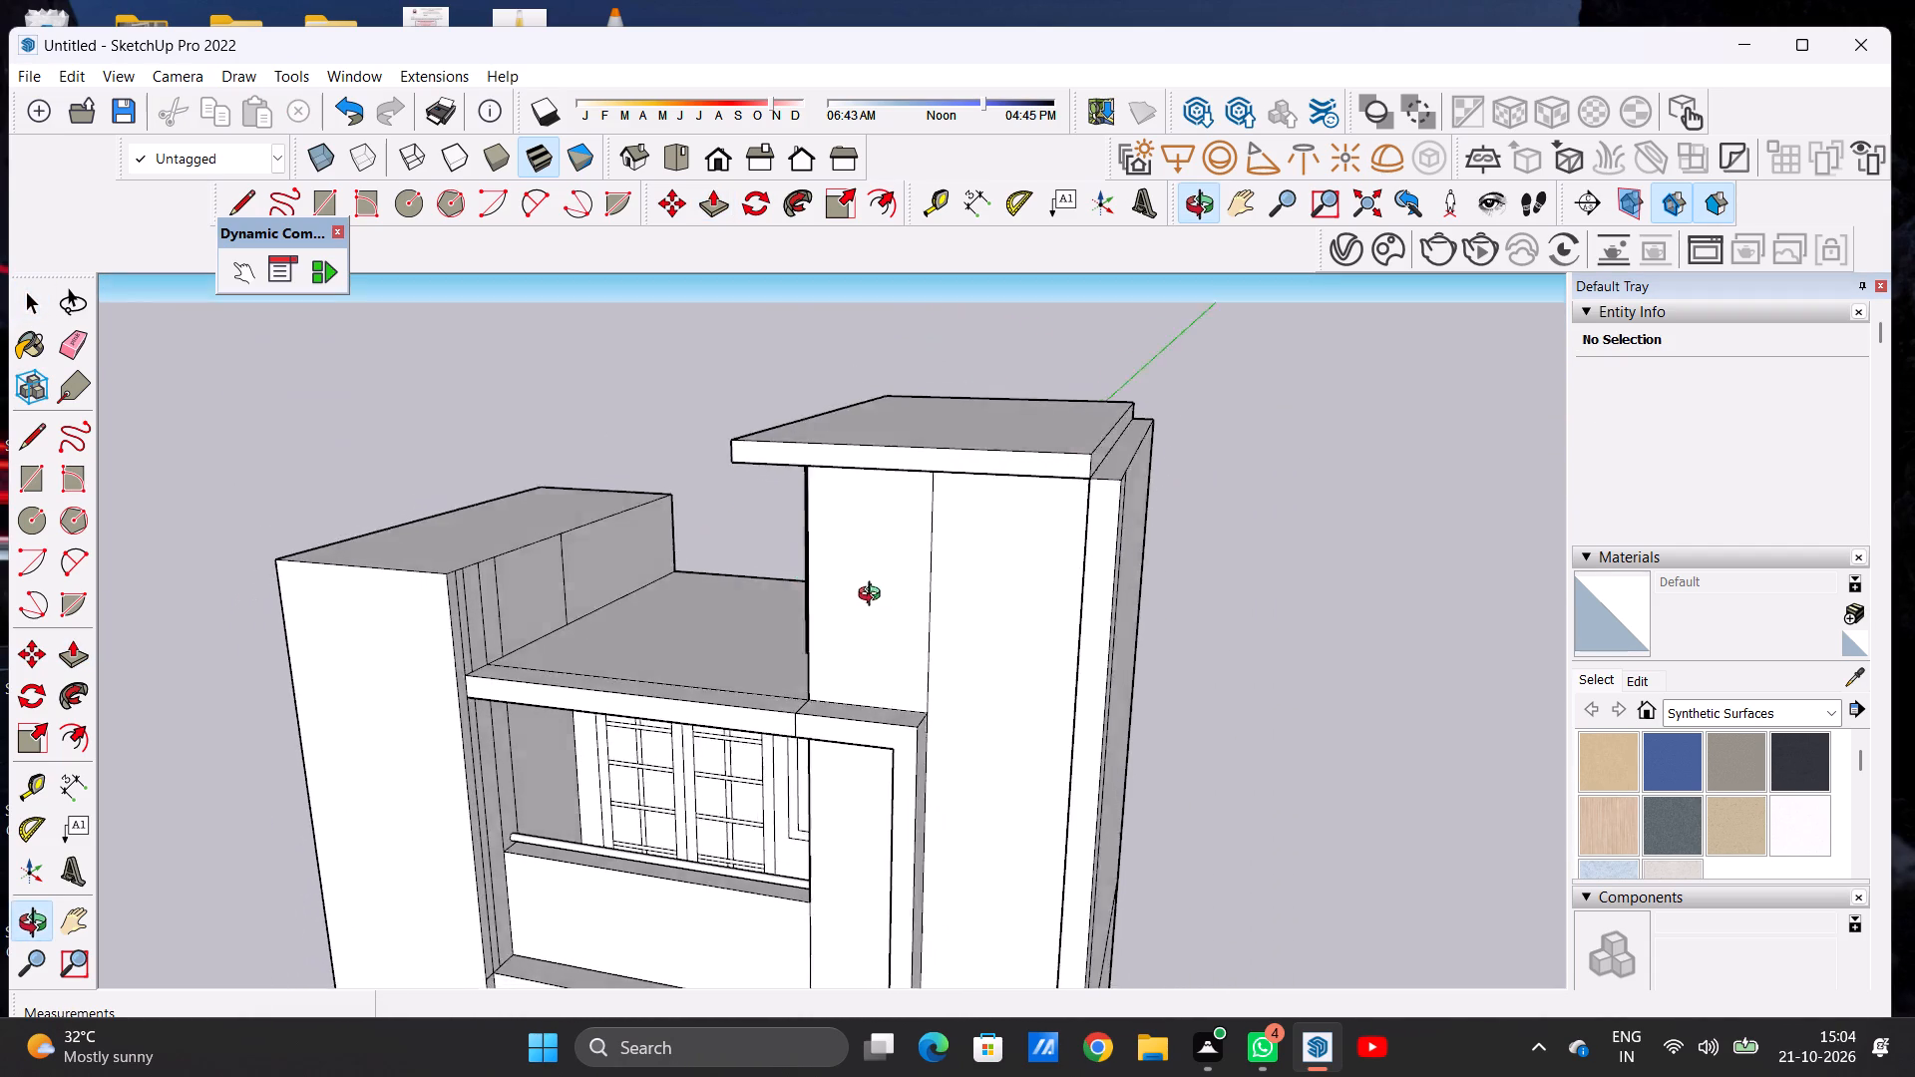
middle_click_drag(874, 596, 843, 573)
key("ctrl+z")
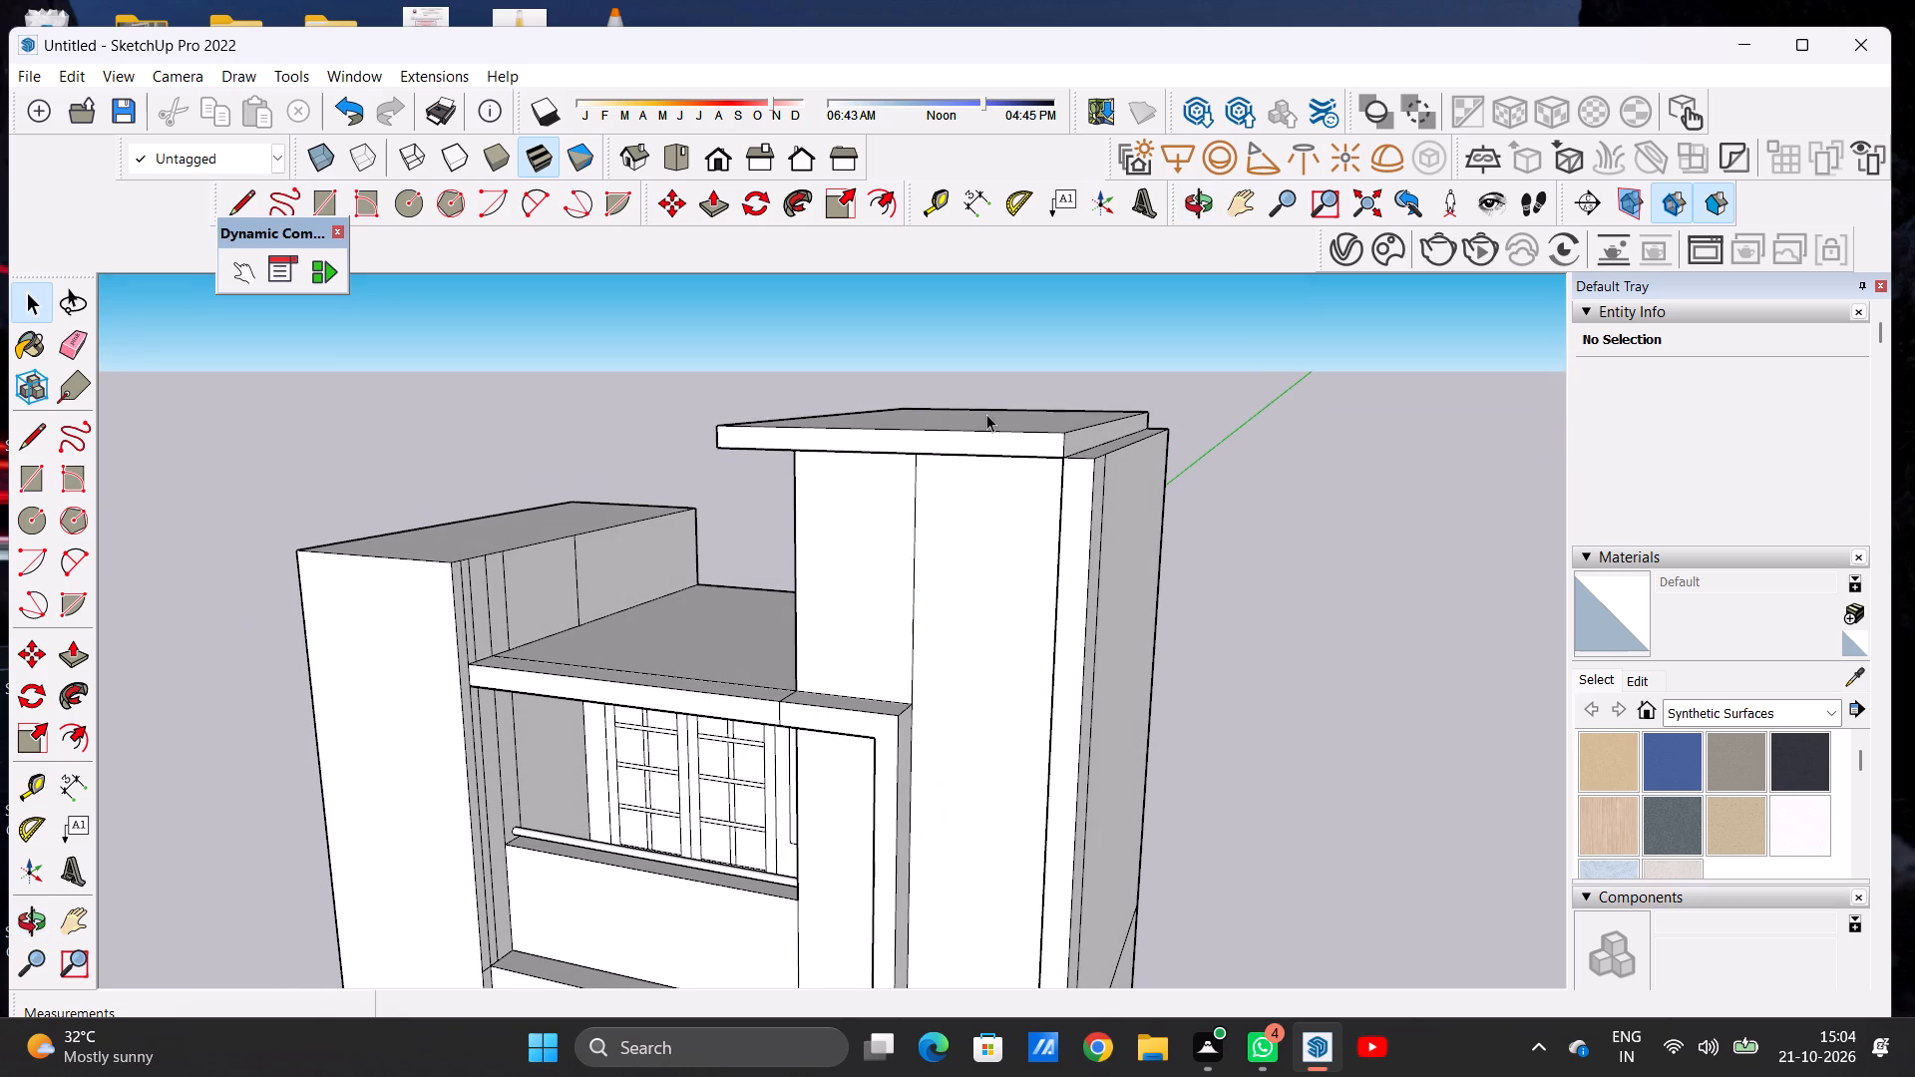
Examine the raised front wall, the rooftop room behind it and the upper balcony frame from the front.
scroll(986, 414, "down", 3)
middle_click_drag(986, 416, 1130, 429)
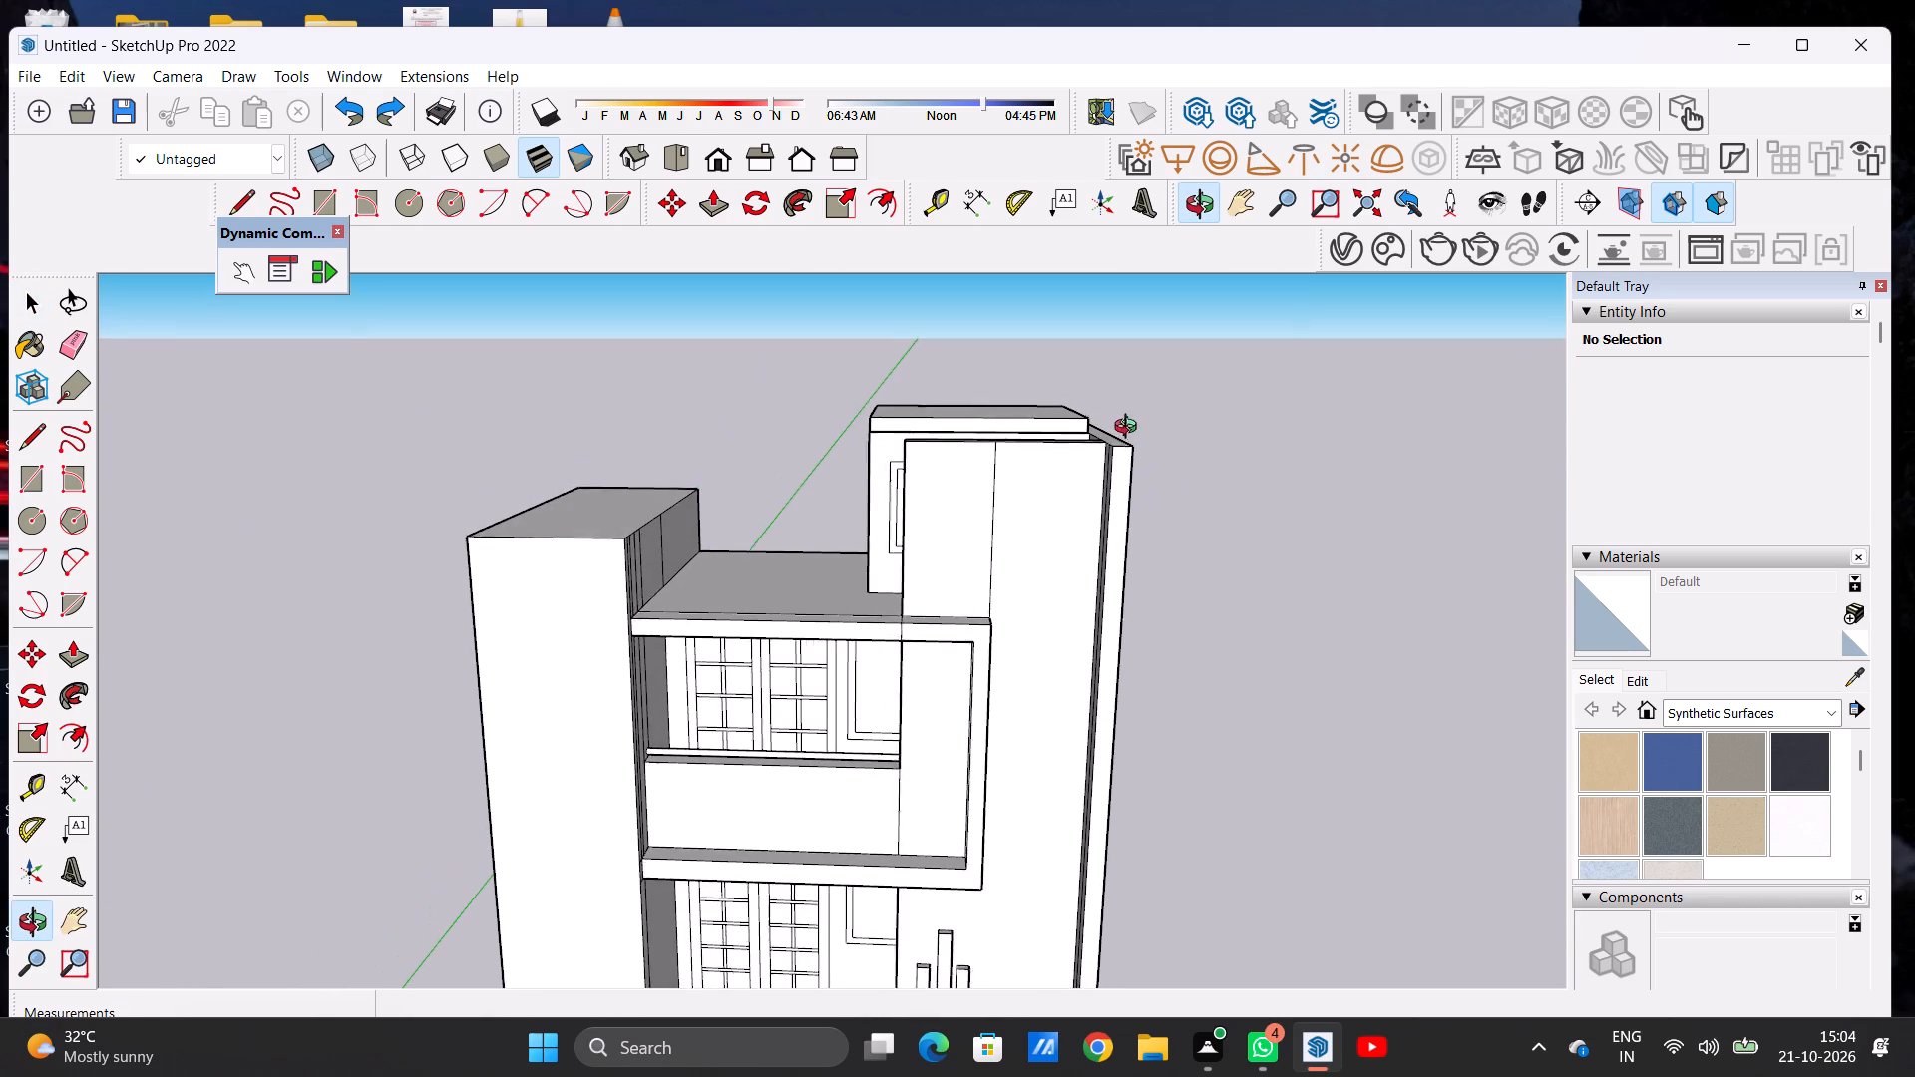
middle_click_drag(1130, 429, 1130, 428)
scroll(937, 611, "up", 4)
middle_click_drag(1015, 613, 1015, 564)
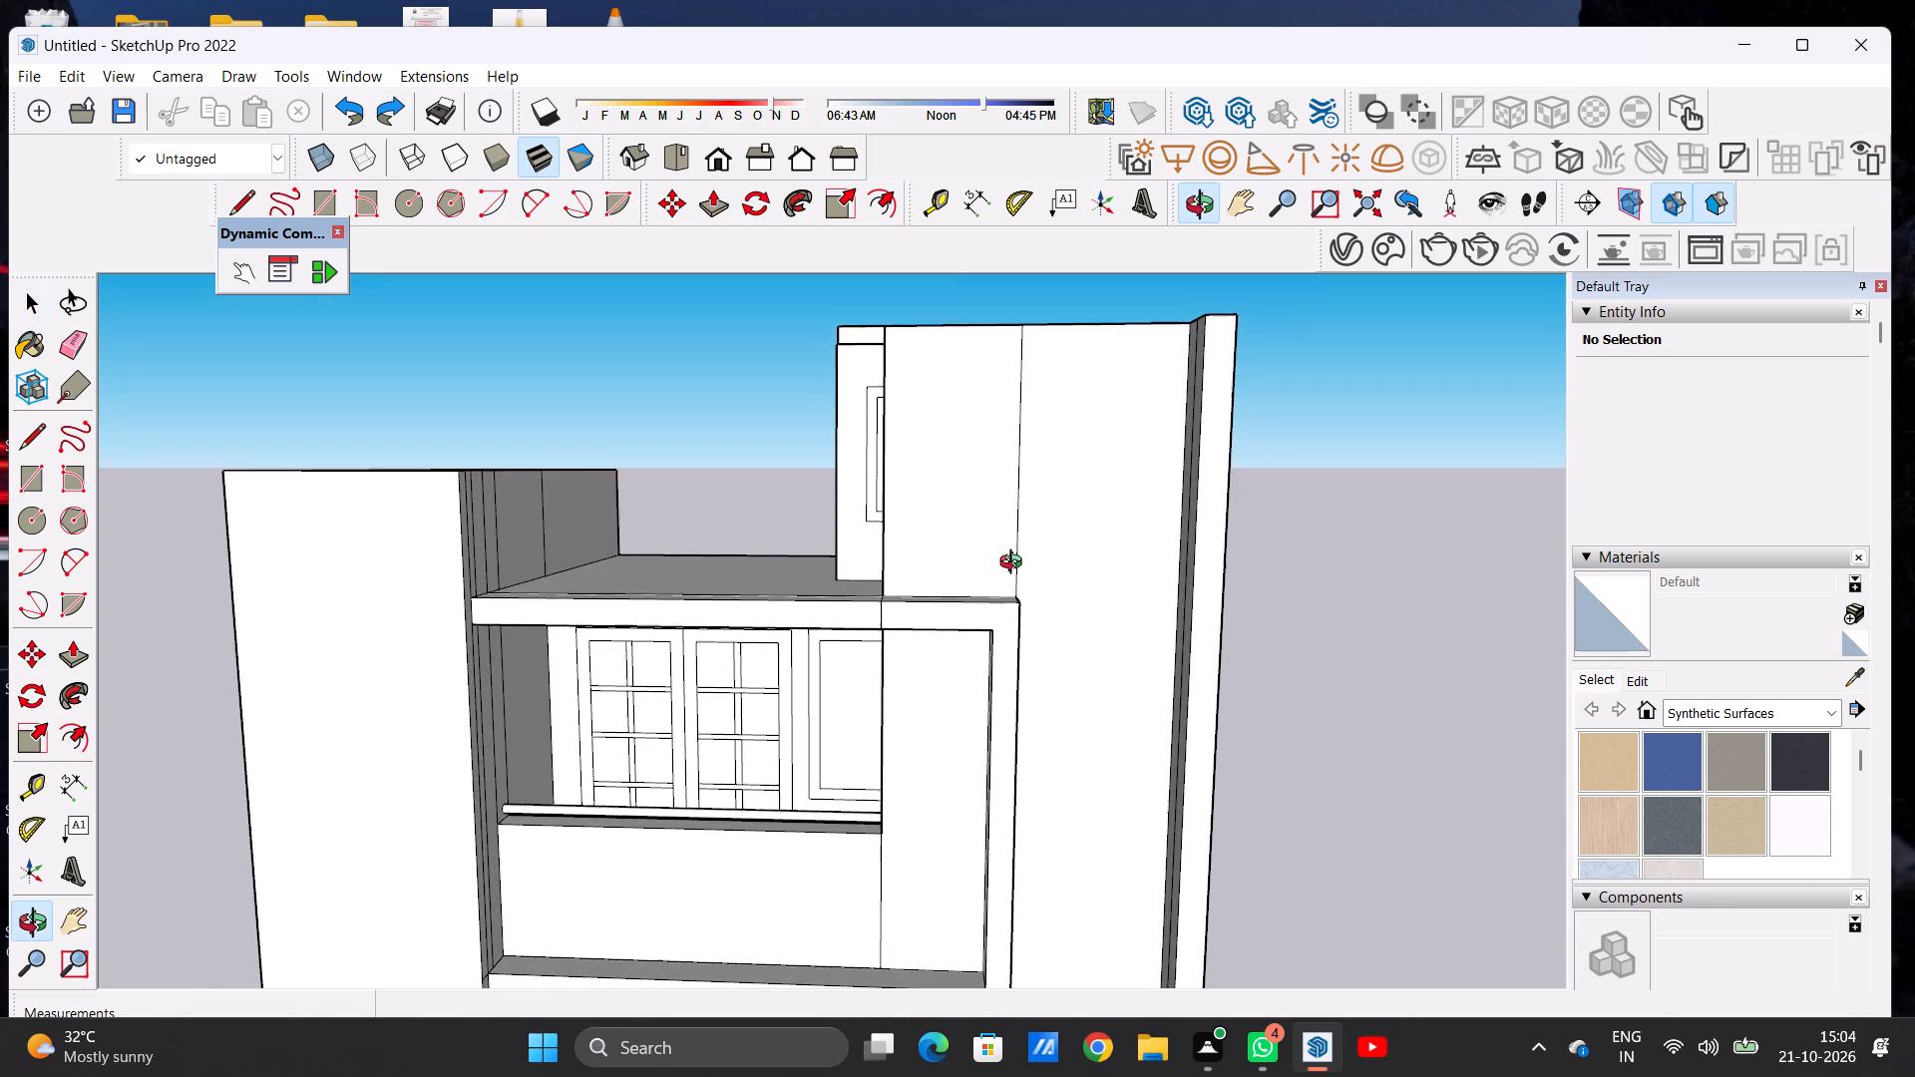
middle_click_drag(1015, 564, 1018, 557)
scroll(1018, 549, "up", 2)
scroll(956, 556, "down", 6)
scroll(957, 553, "up", 2)
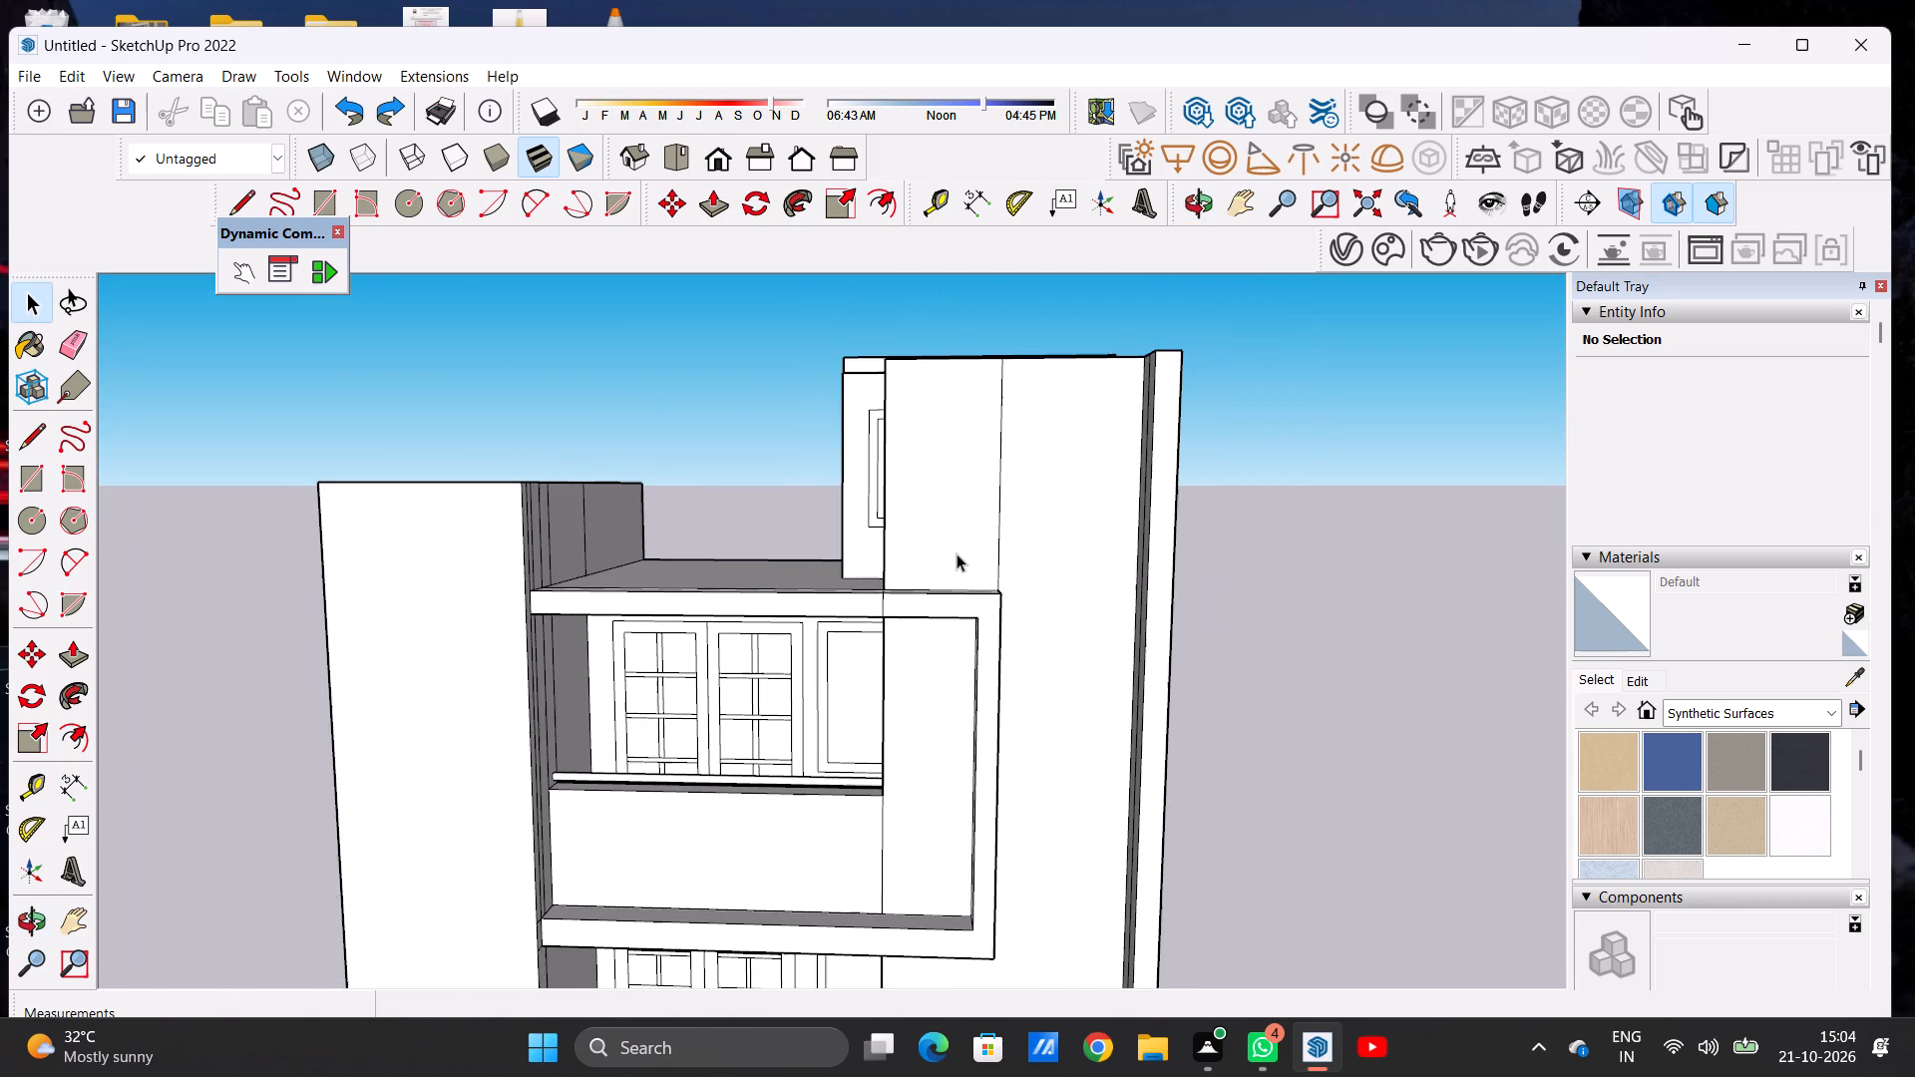
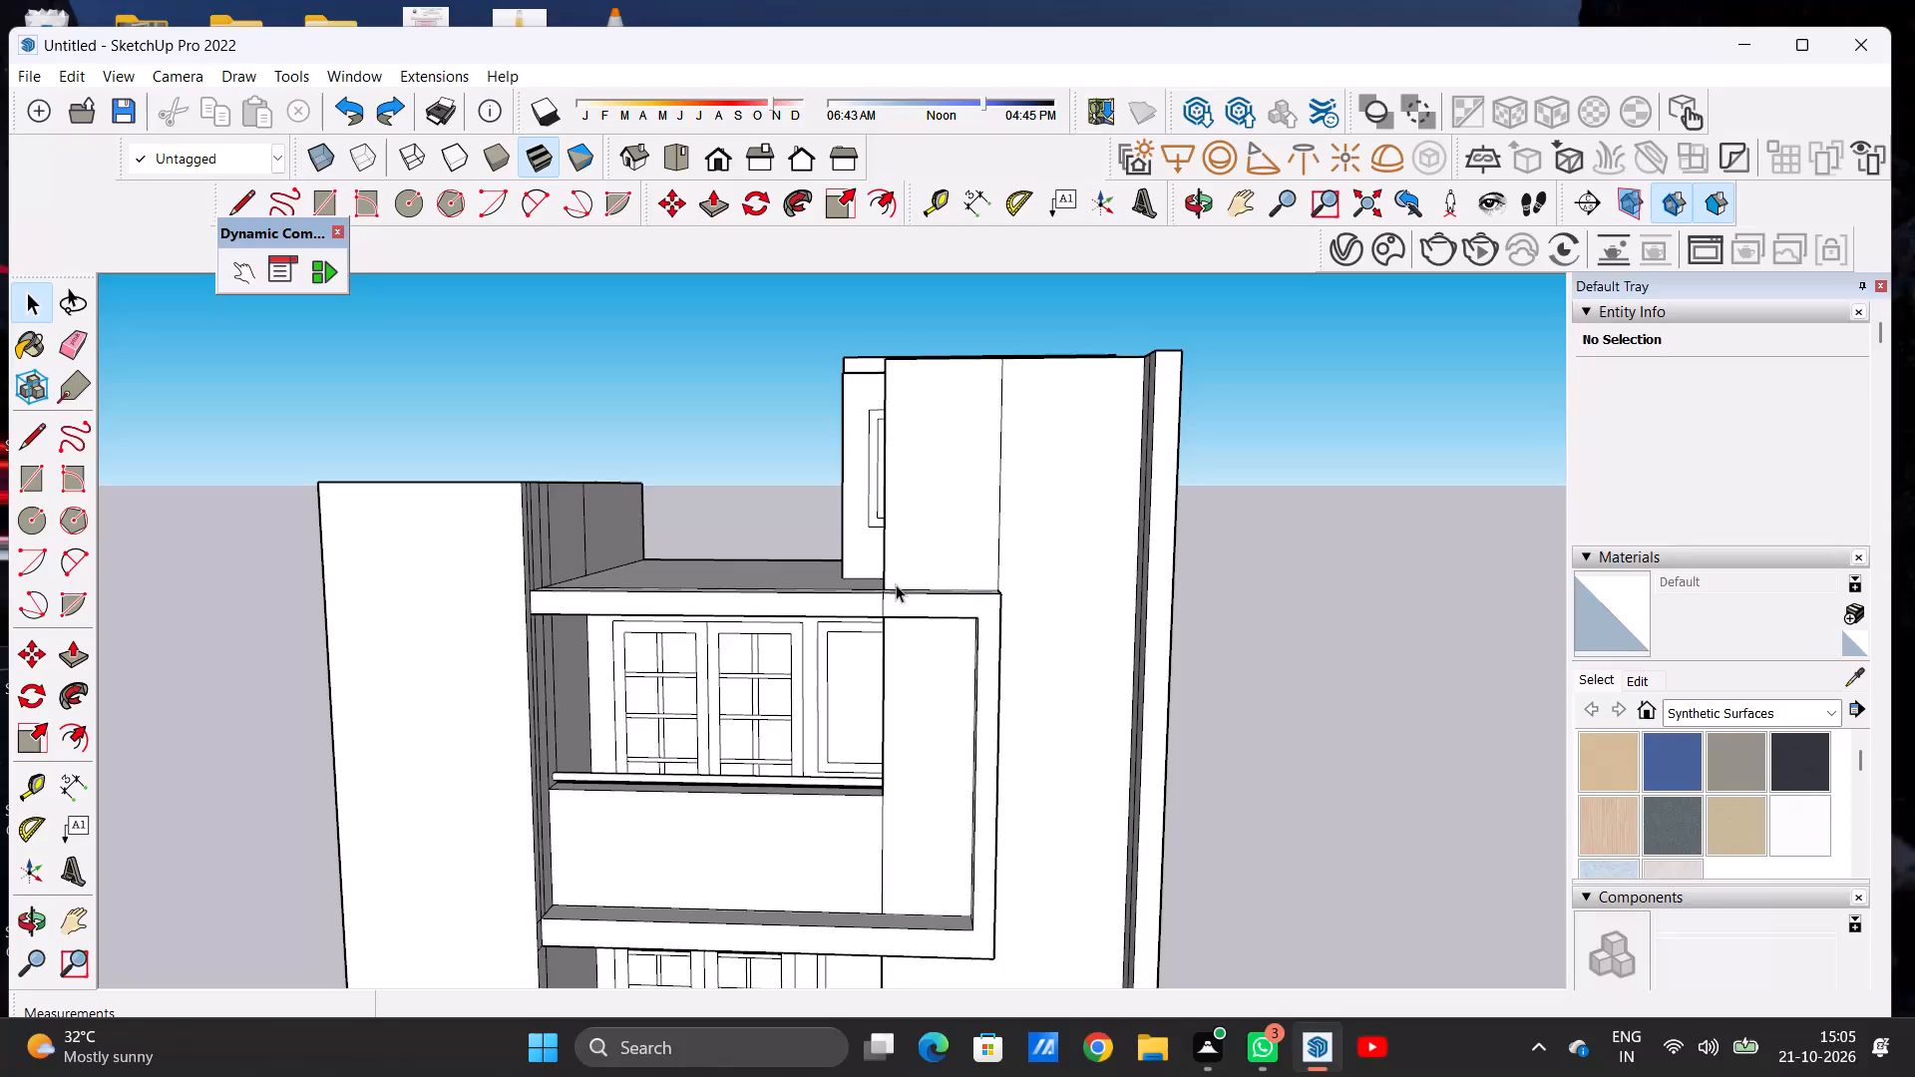
Examine the whole front elevation, then the rooftop room's roof slab and the raised front wall from above and from the front.
scroll(855, 515, "down", 11)
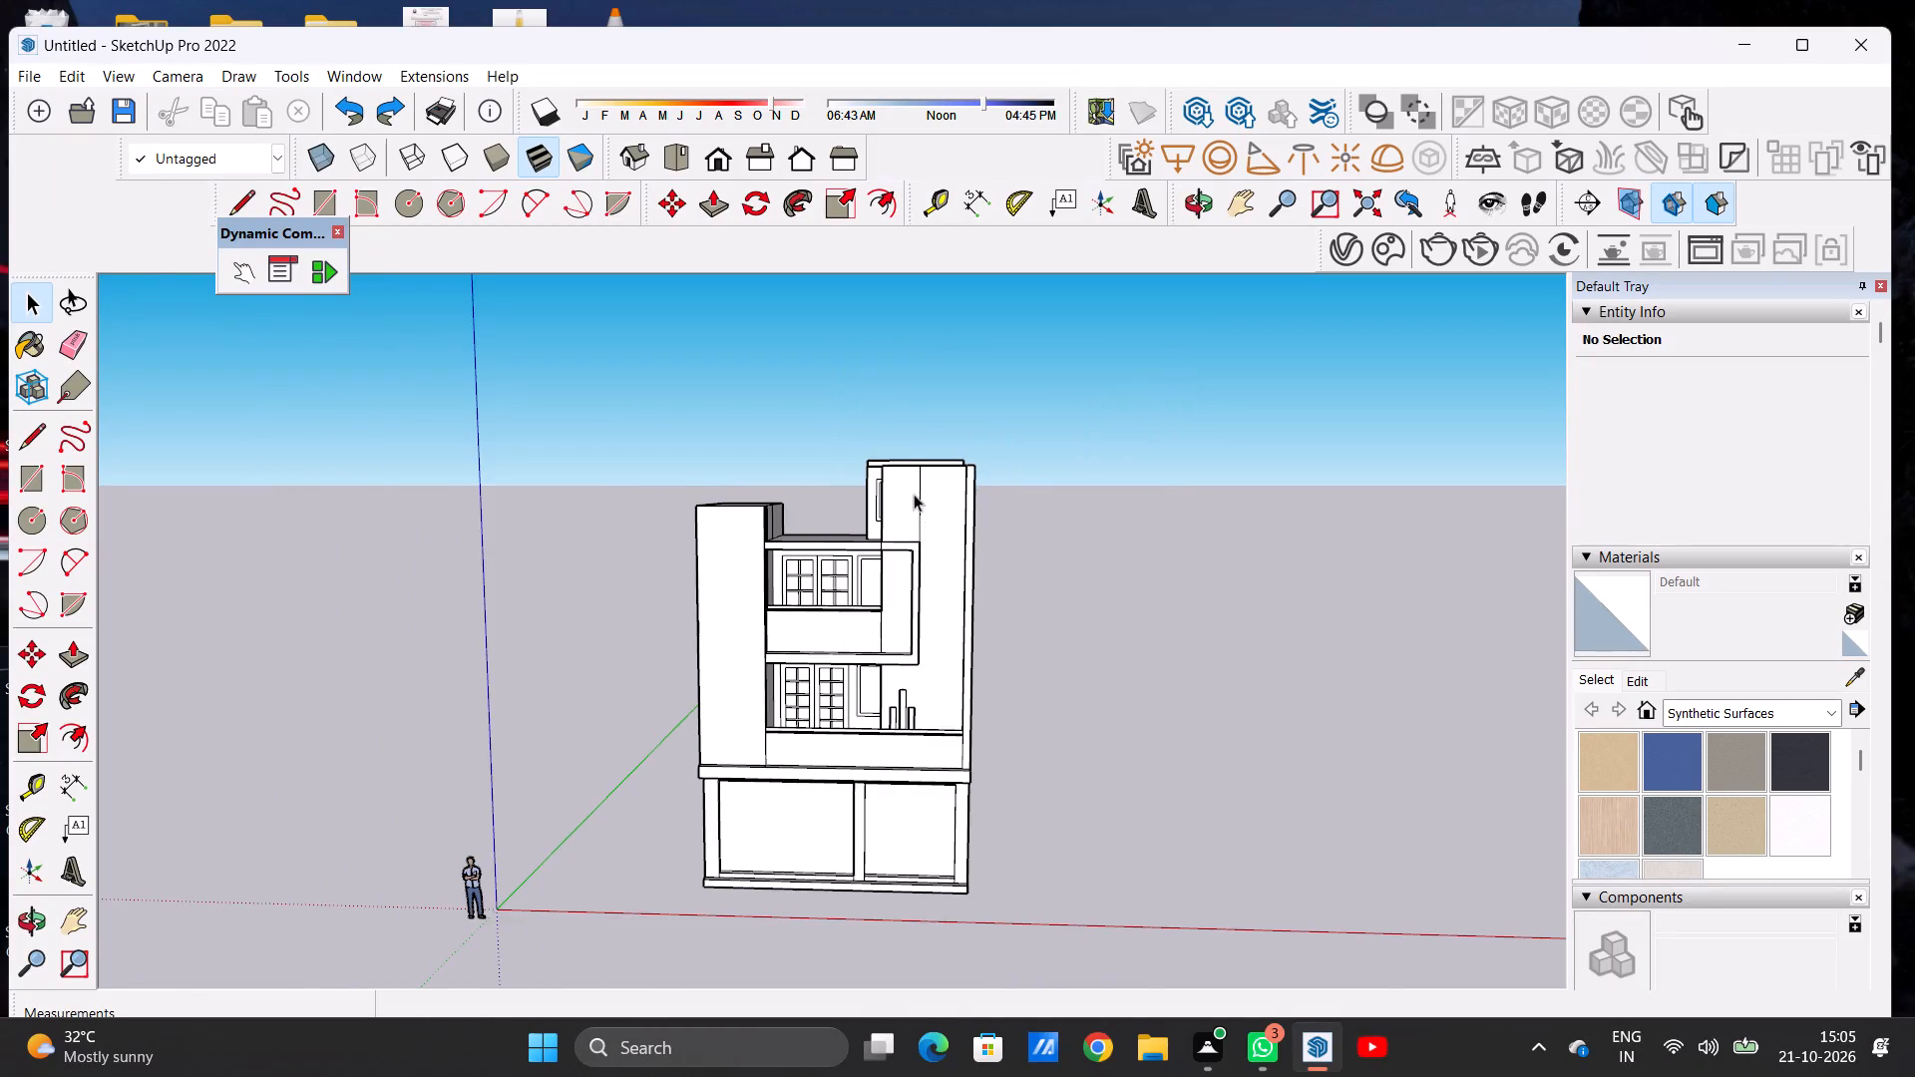
scroll(897, 444, "up", 10)
middle_click_drag(953, 461, 911, 525)
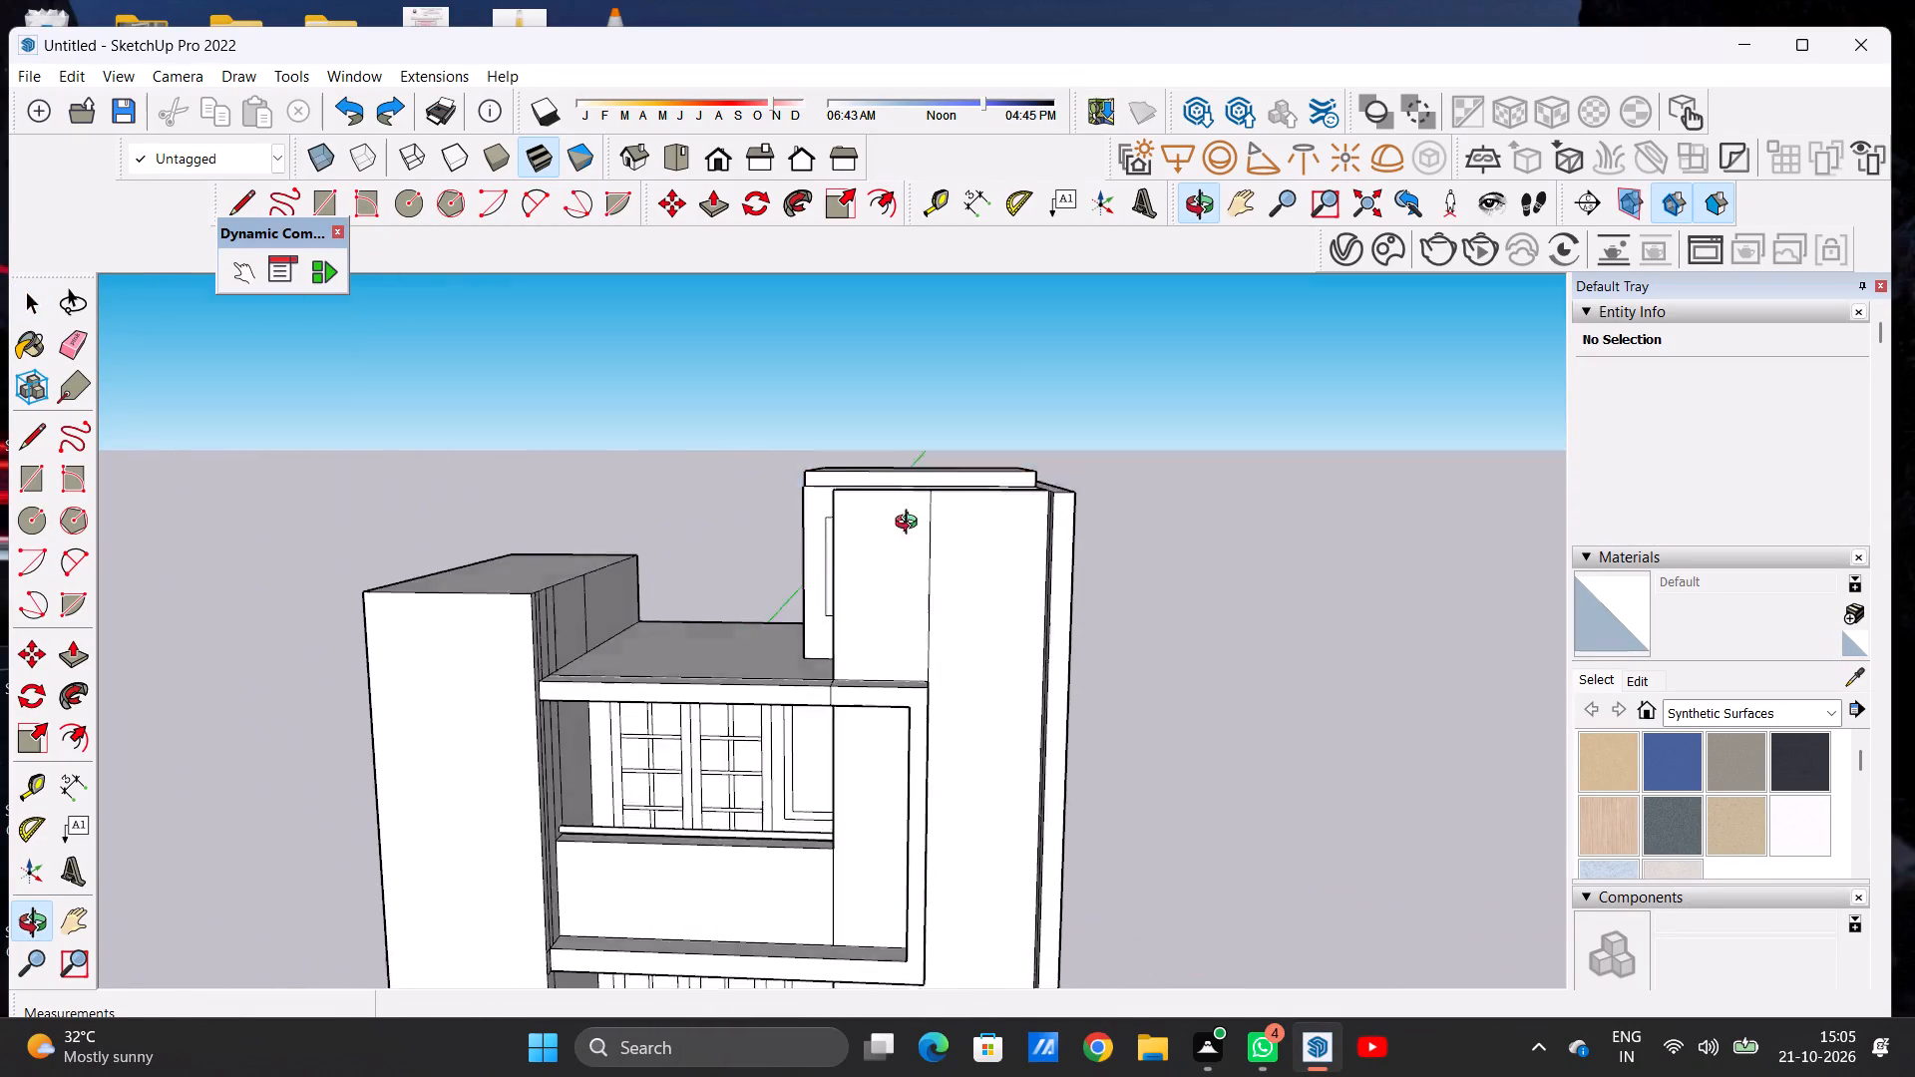
middle_click_drag(911, 525, 982, 467)
scroll(896, 621, "down", 4)
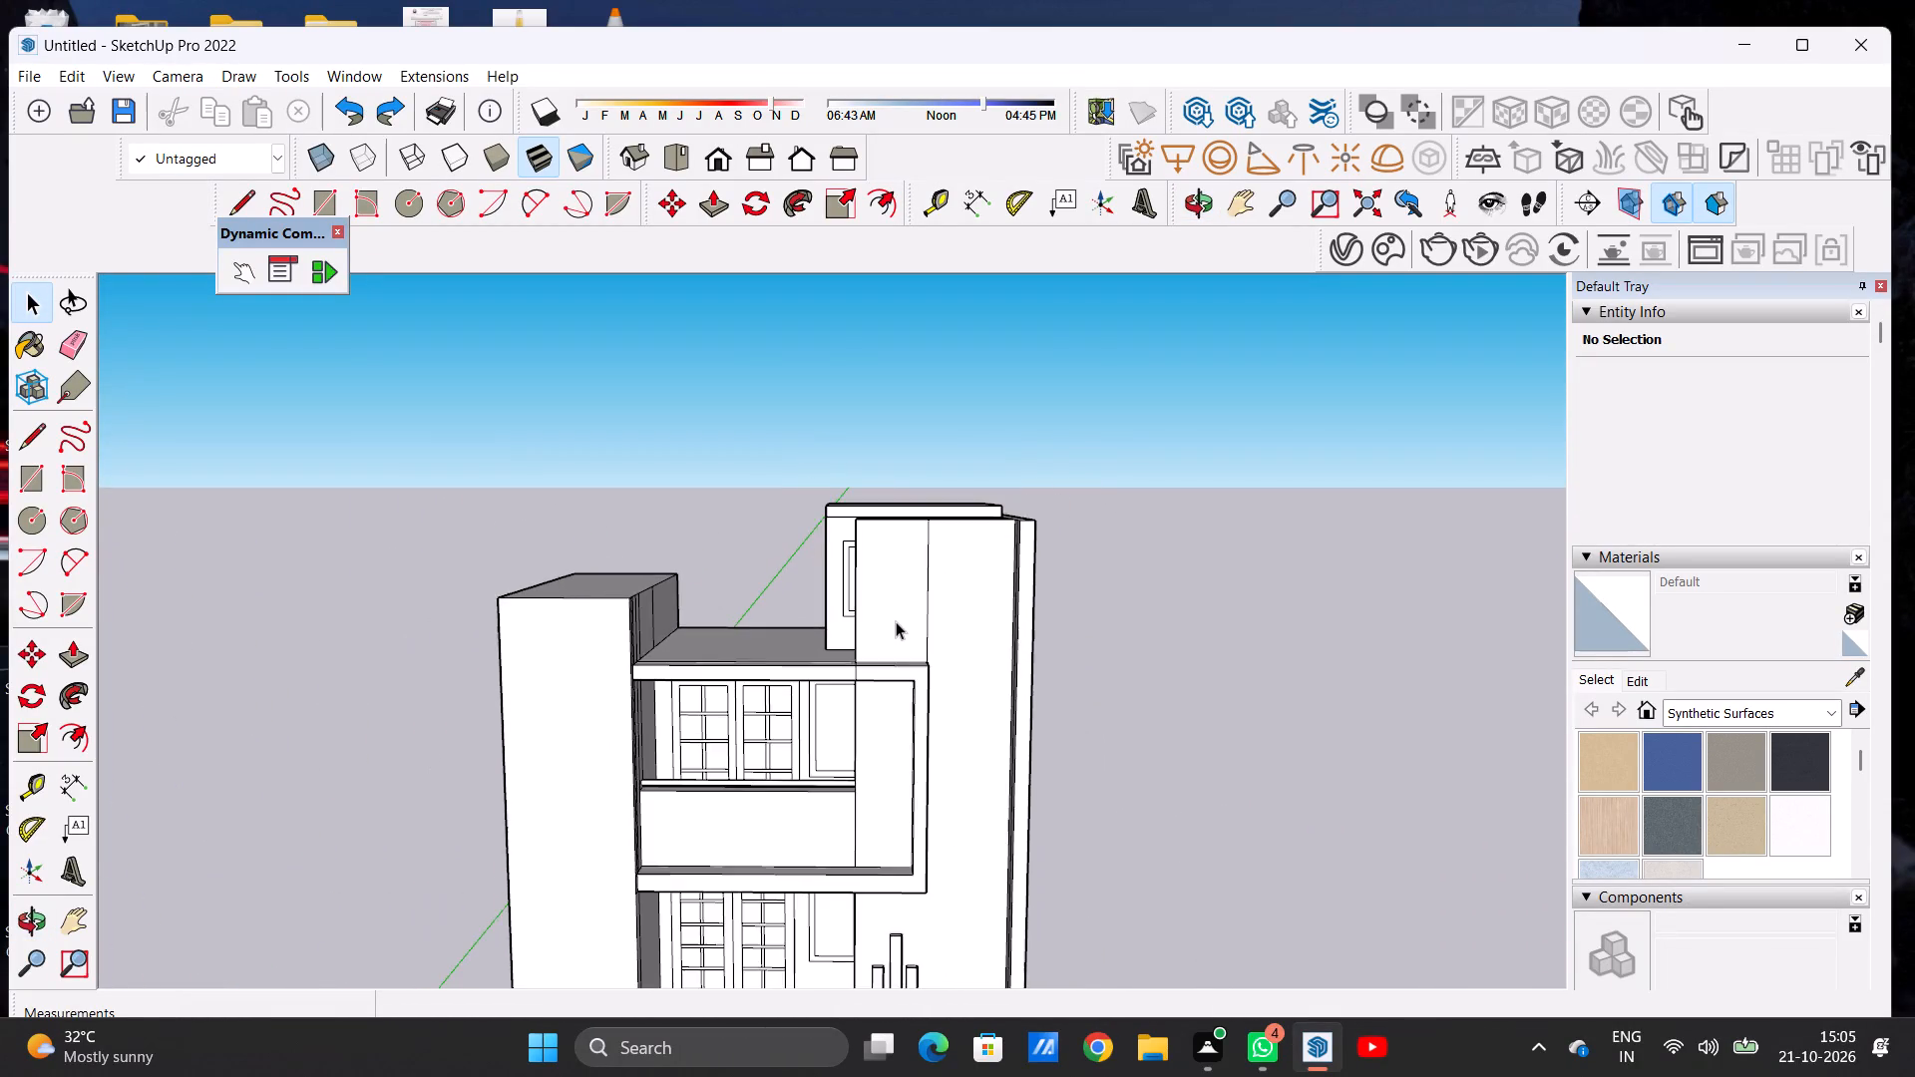
scroll(904, 625, "up", 1)
scroll(904, 625, "down", 1)
scroll(904, 625, "up", 2)
middle_click_drag(892, 654, 885, 623)
scroll(886, 623, "up", 2)
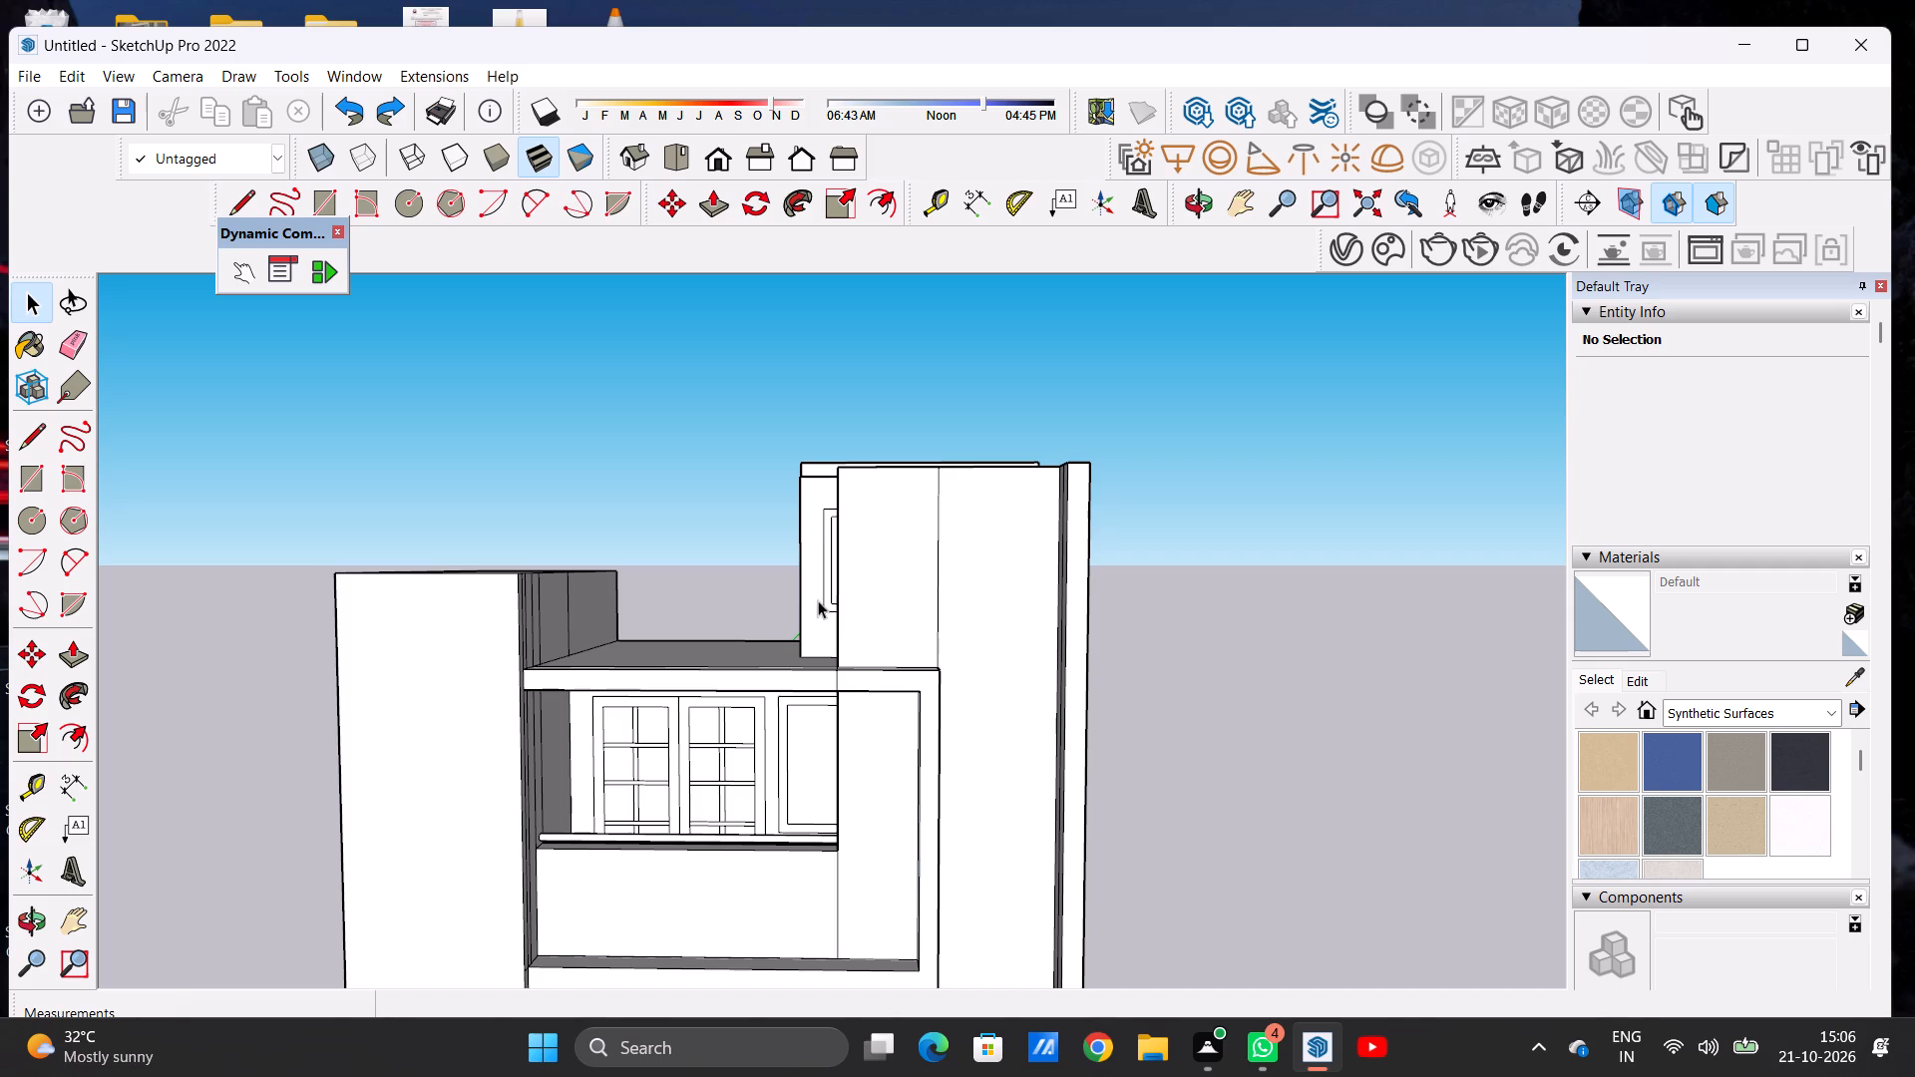
scroll(785, 600, "down", 8)
scroll(792, 595, "up", 1)
scroll(792, 595, "down", 1)
scroll(792, 595, "up", 8)
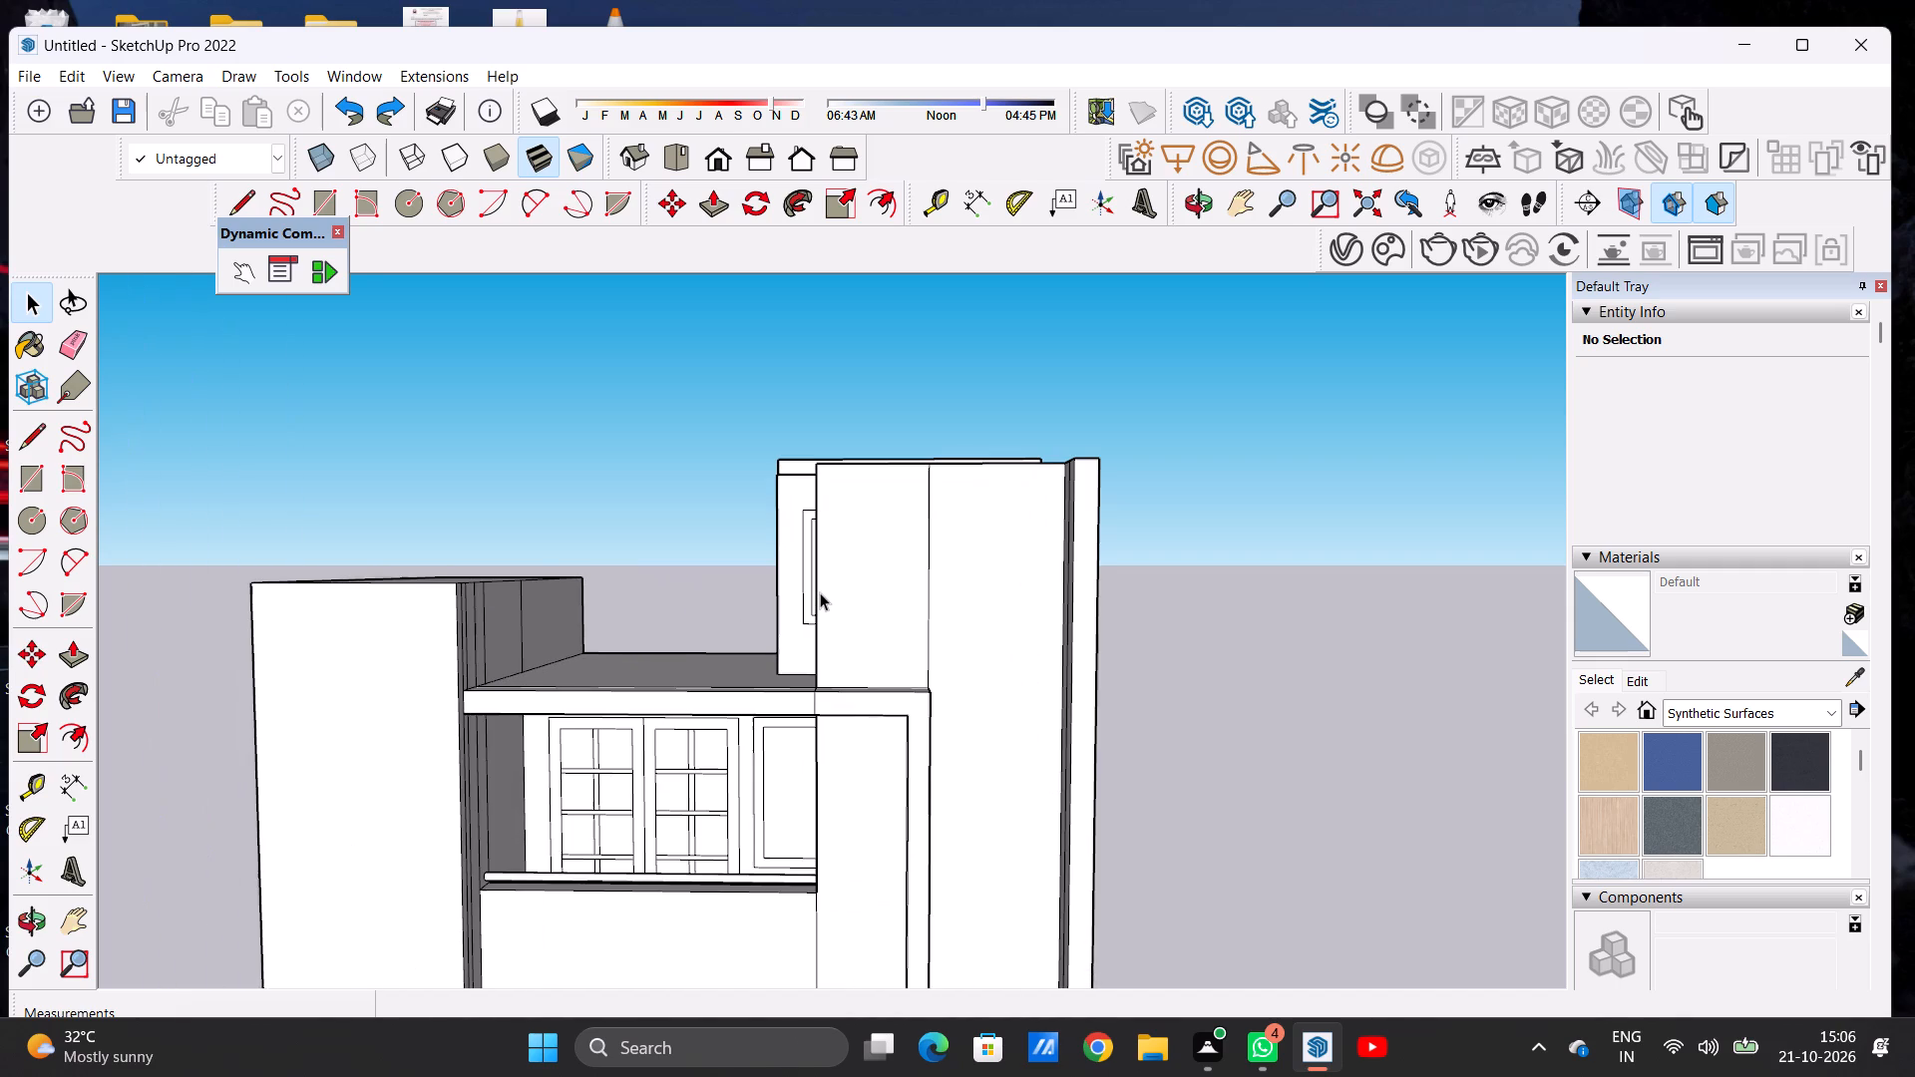
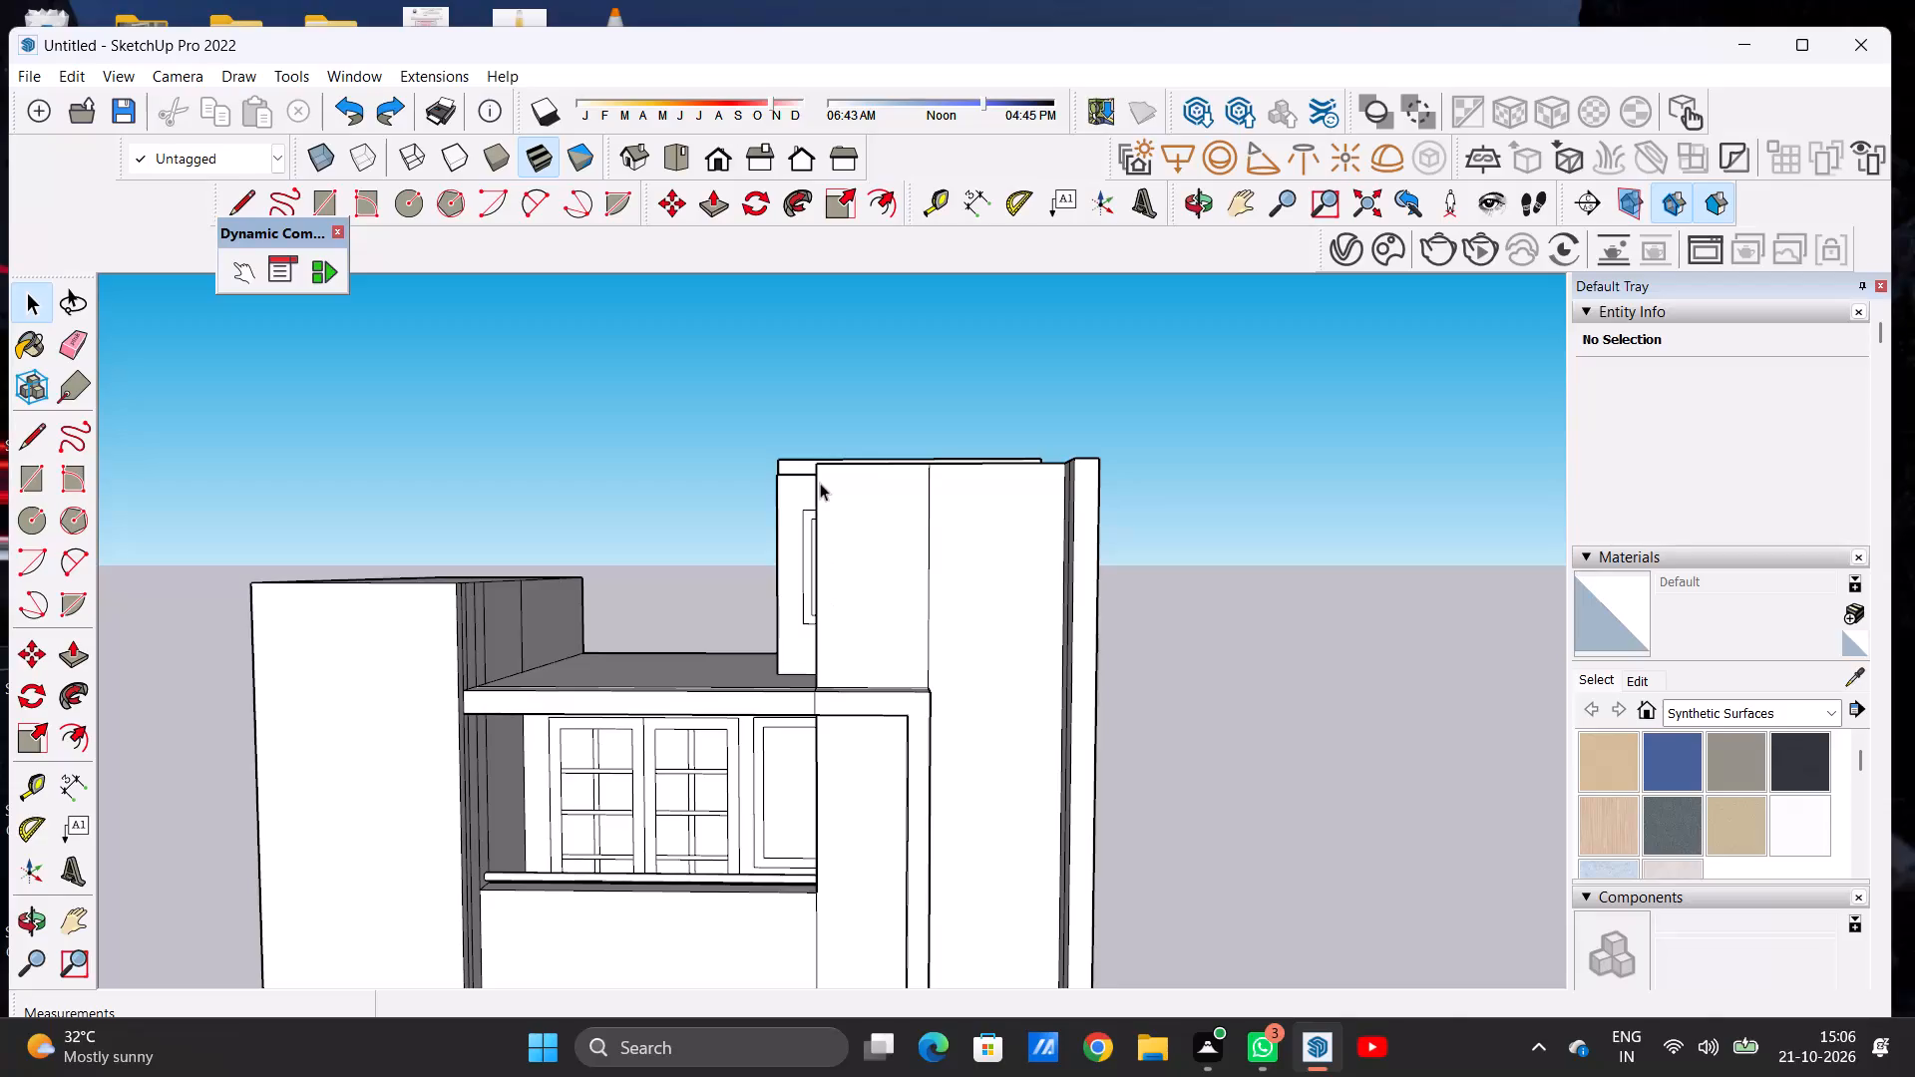
Draw a tall rectangle about 9 5/8" by 6' 9" on the raised front wall, rising from the top of the balcony frame near the wall's outer edge.
scroll(792, 516, "down", 7)
scroll(819, 575, "up", 3)
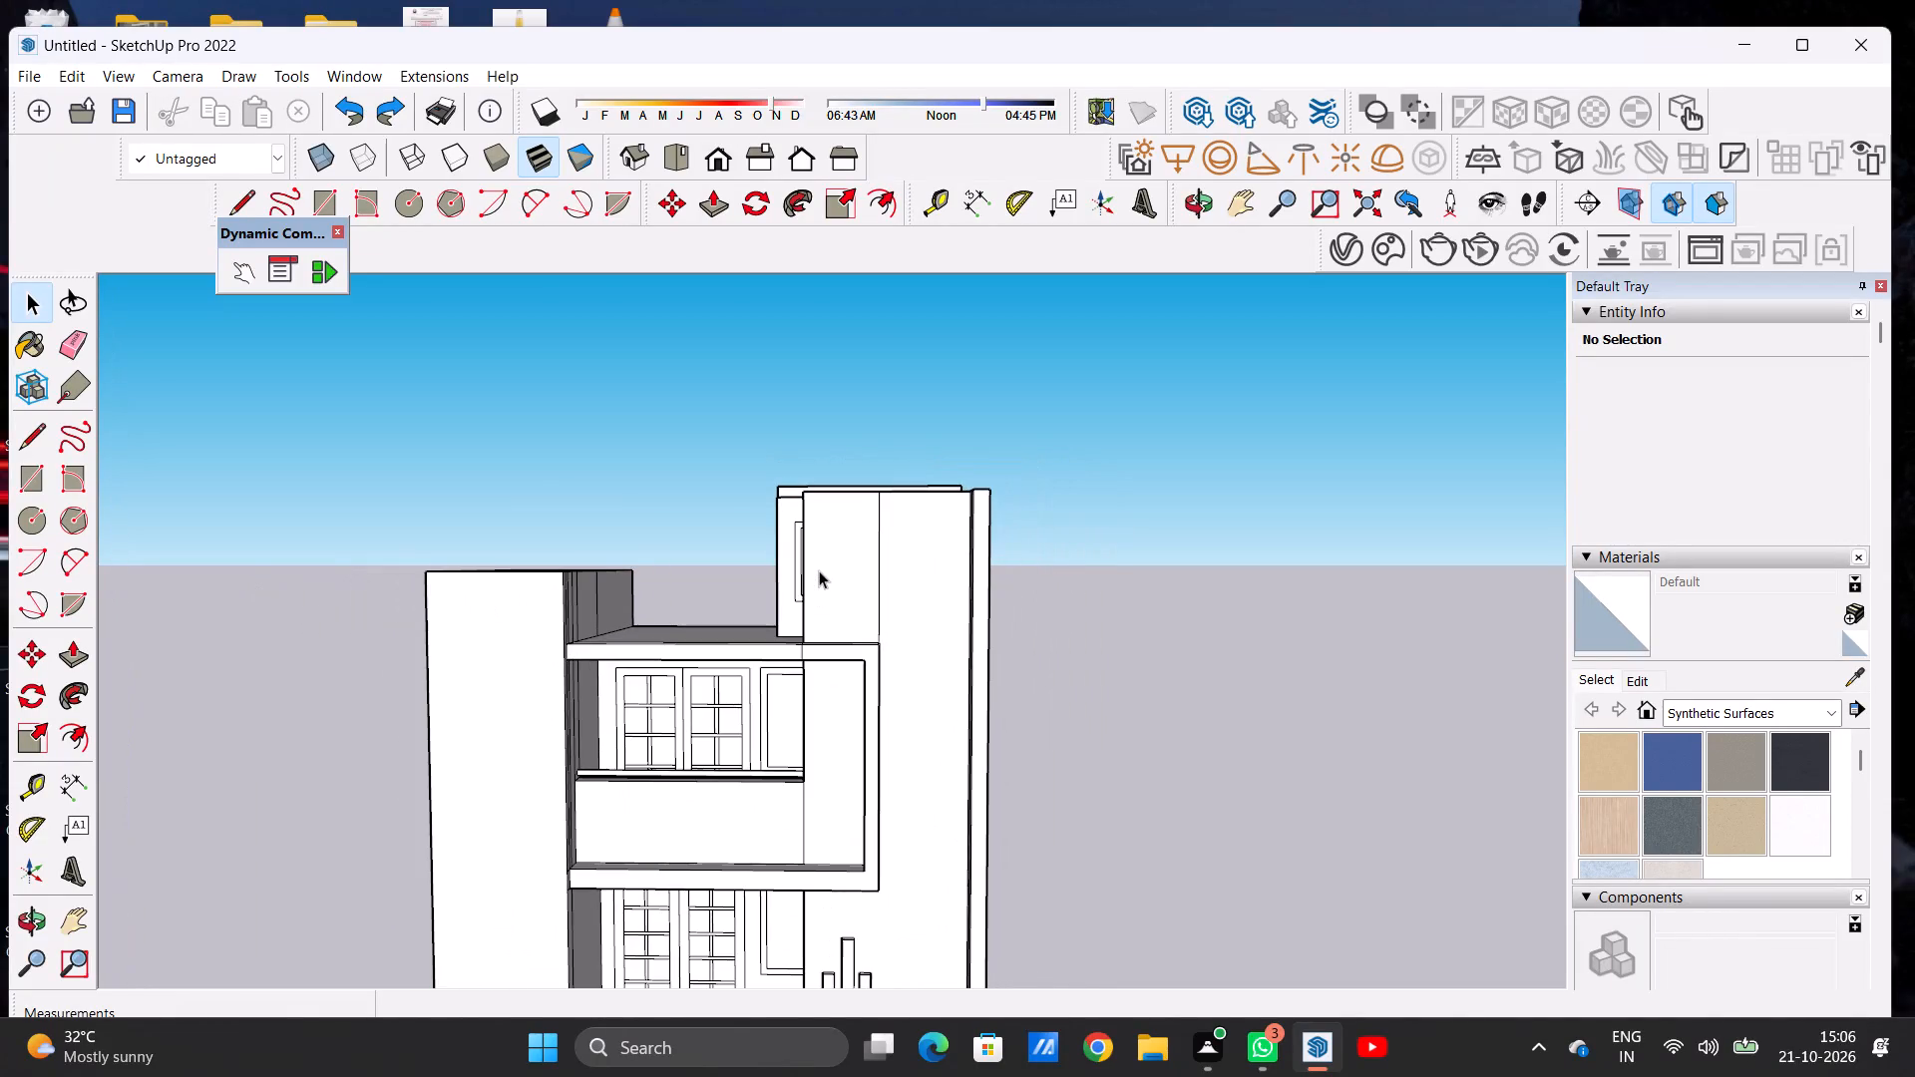
middle_click_drag(817, 570, 829, 546)
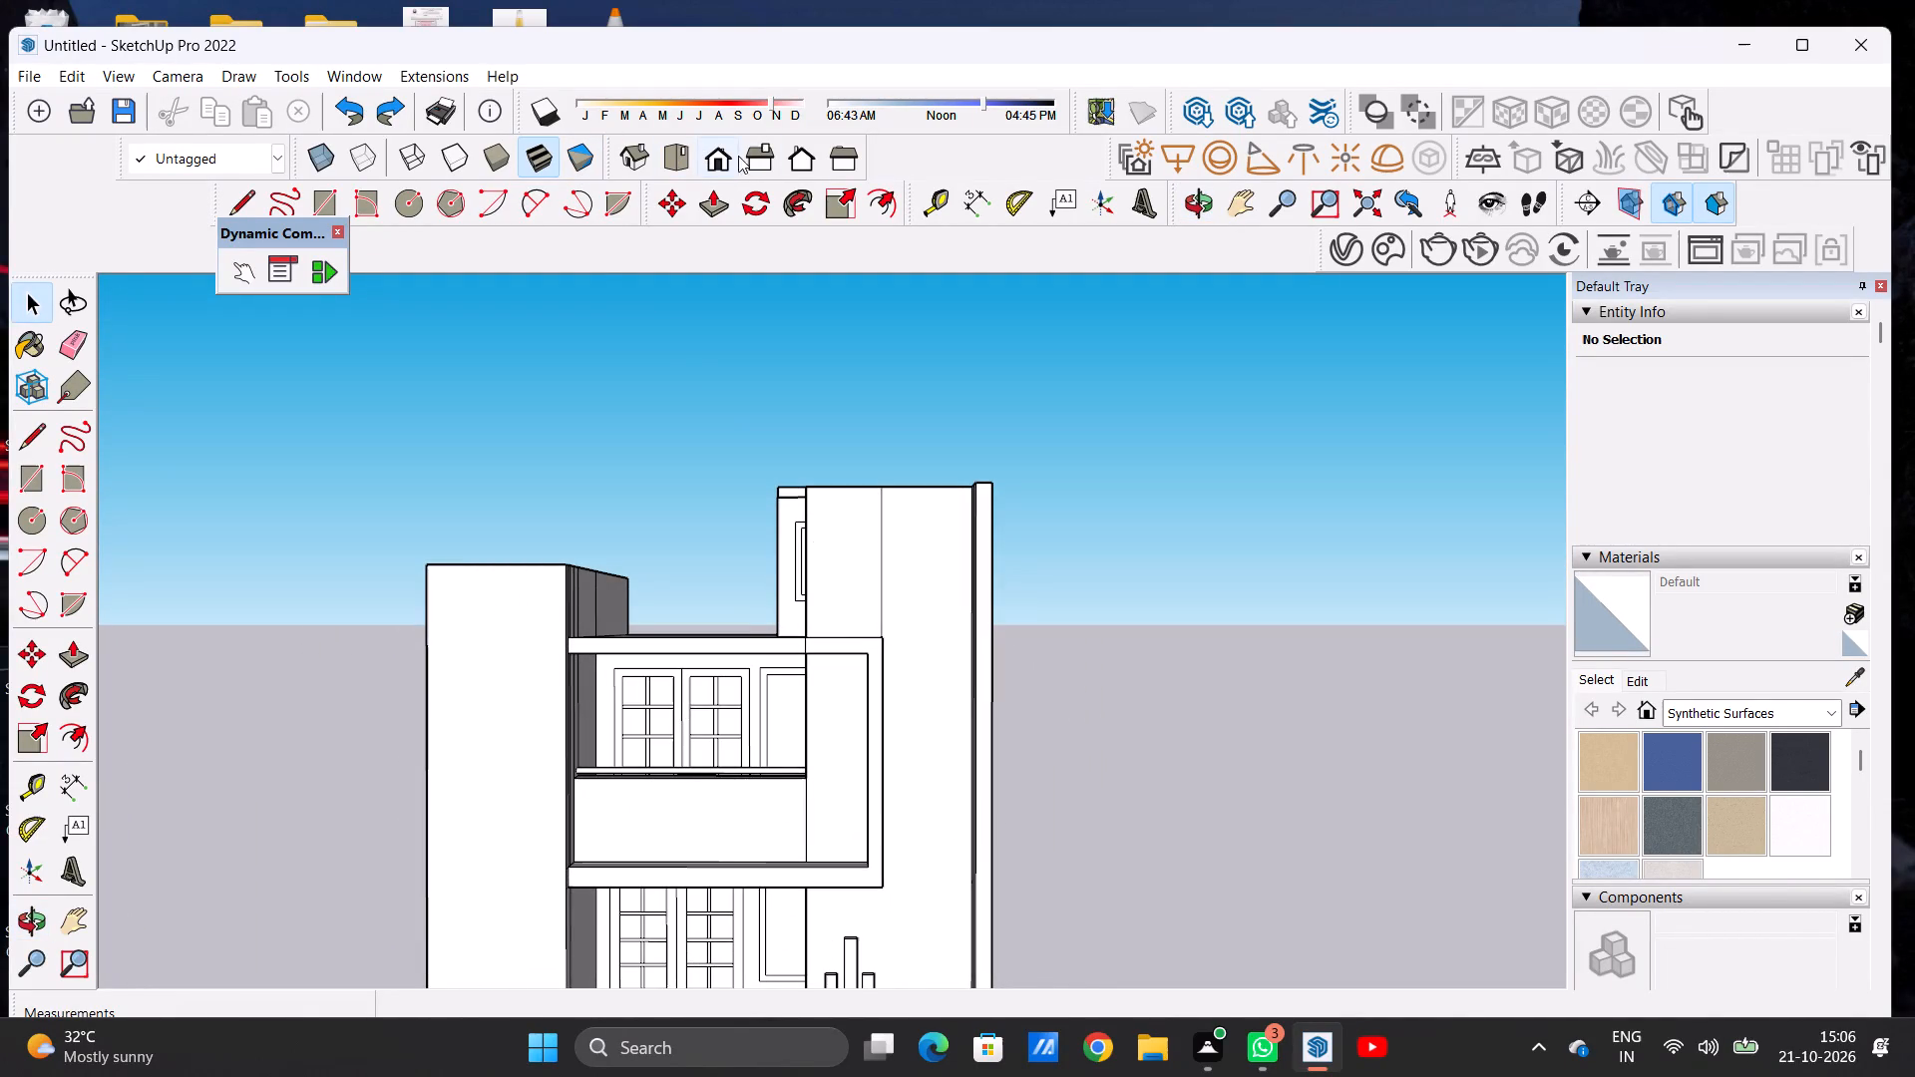
left_click(727, 159)
scroll(600, 469, "down", 4)
scroll(822, 430, "up", 5)
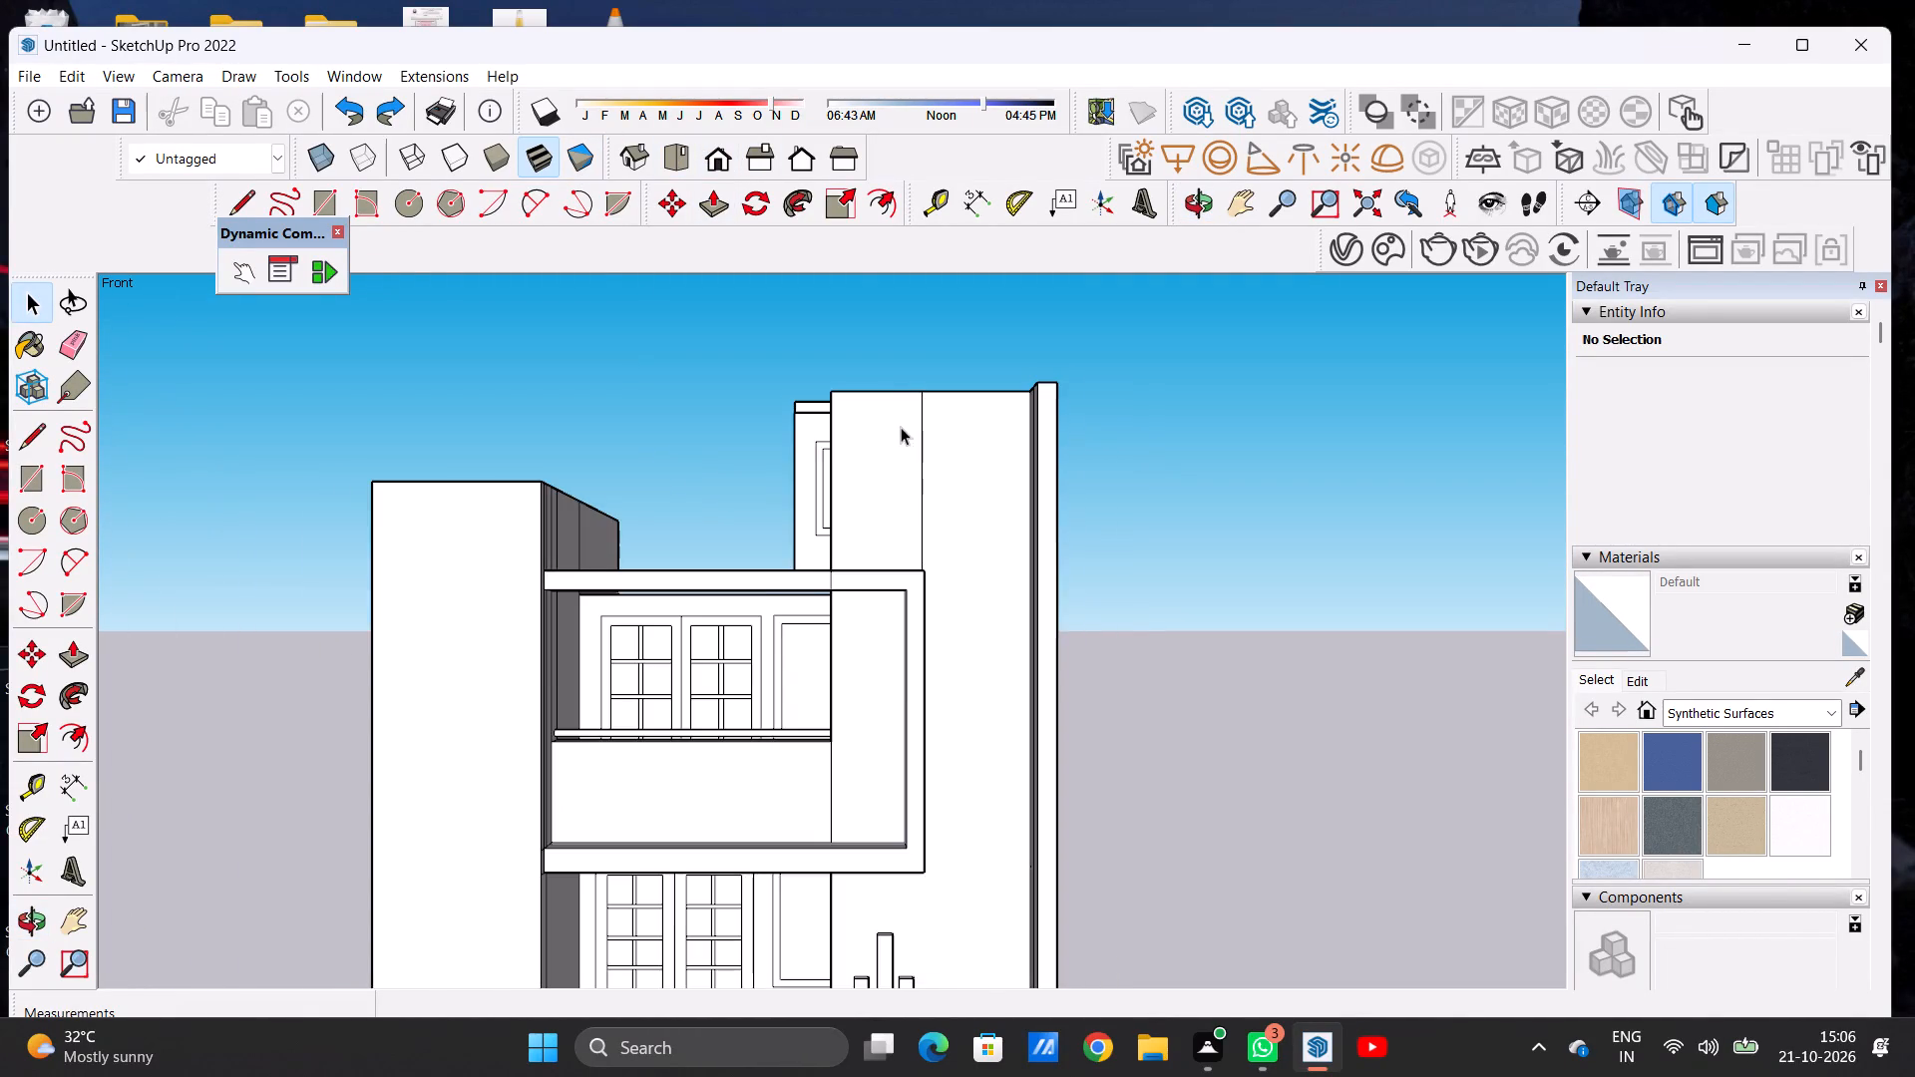
scroll(901, 427, "up", 4)
middle_click_drag(901, 429, 918, 581)
scroll(918, 581, "up", 1)
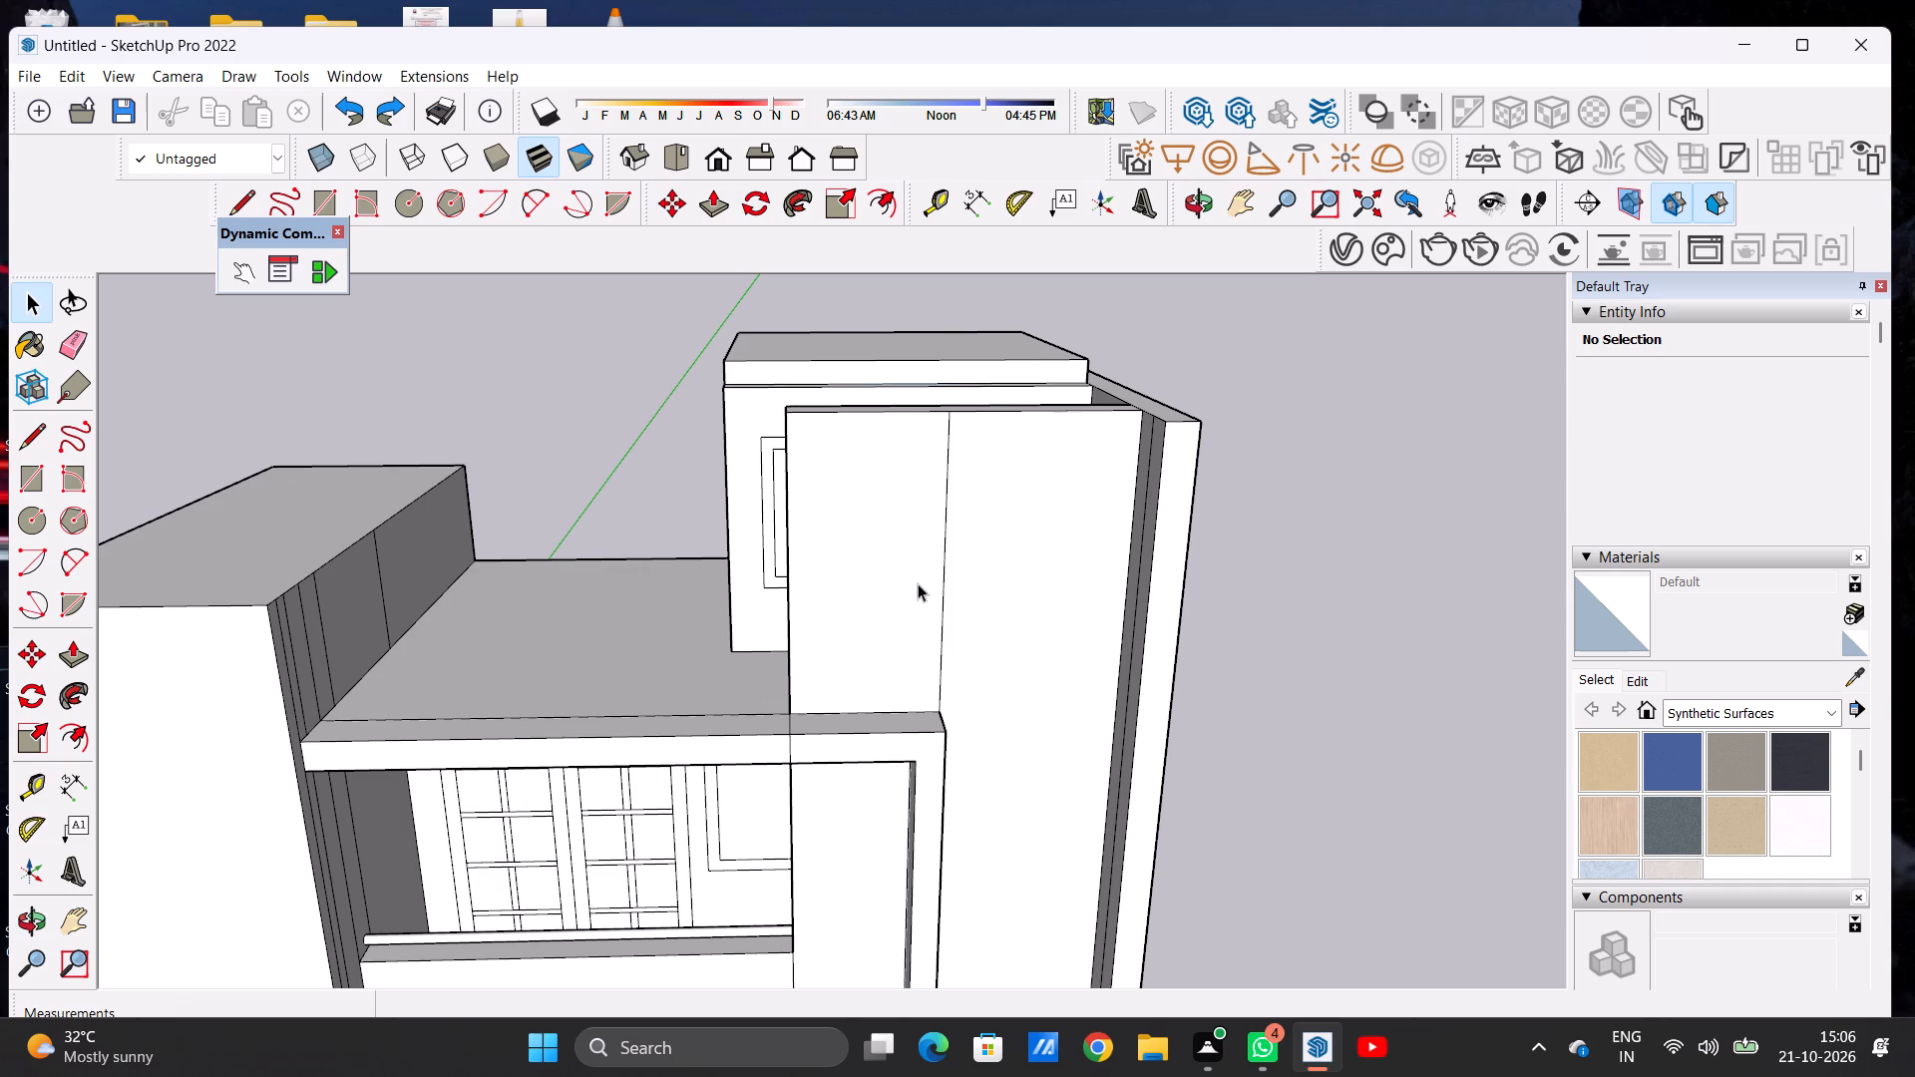
key("r")
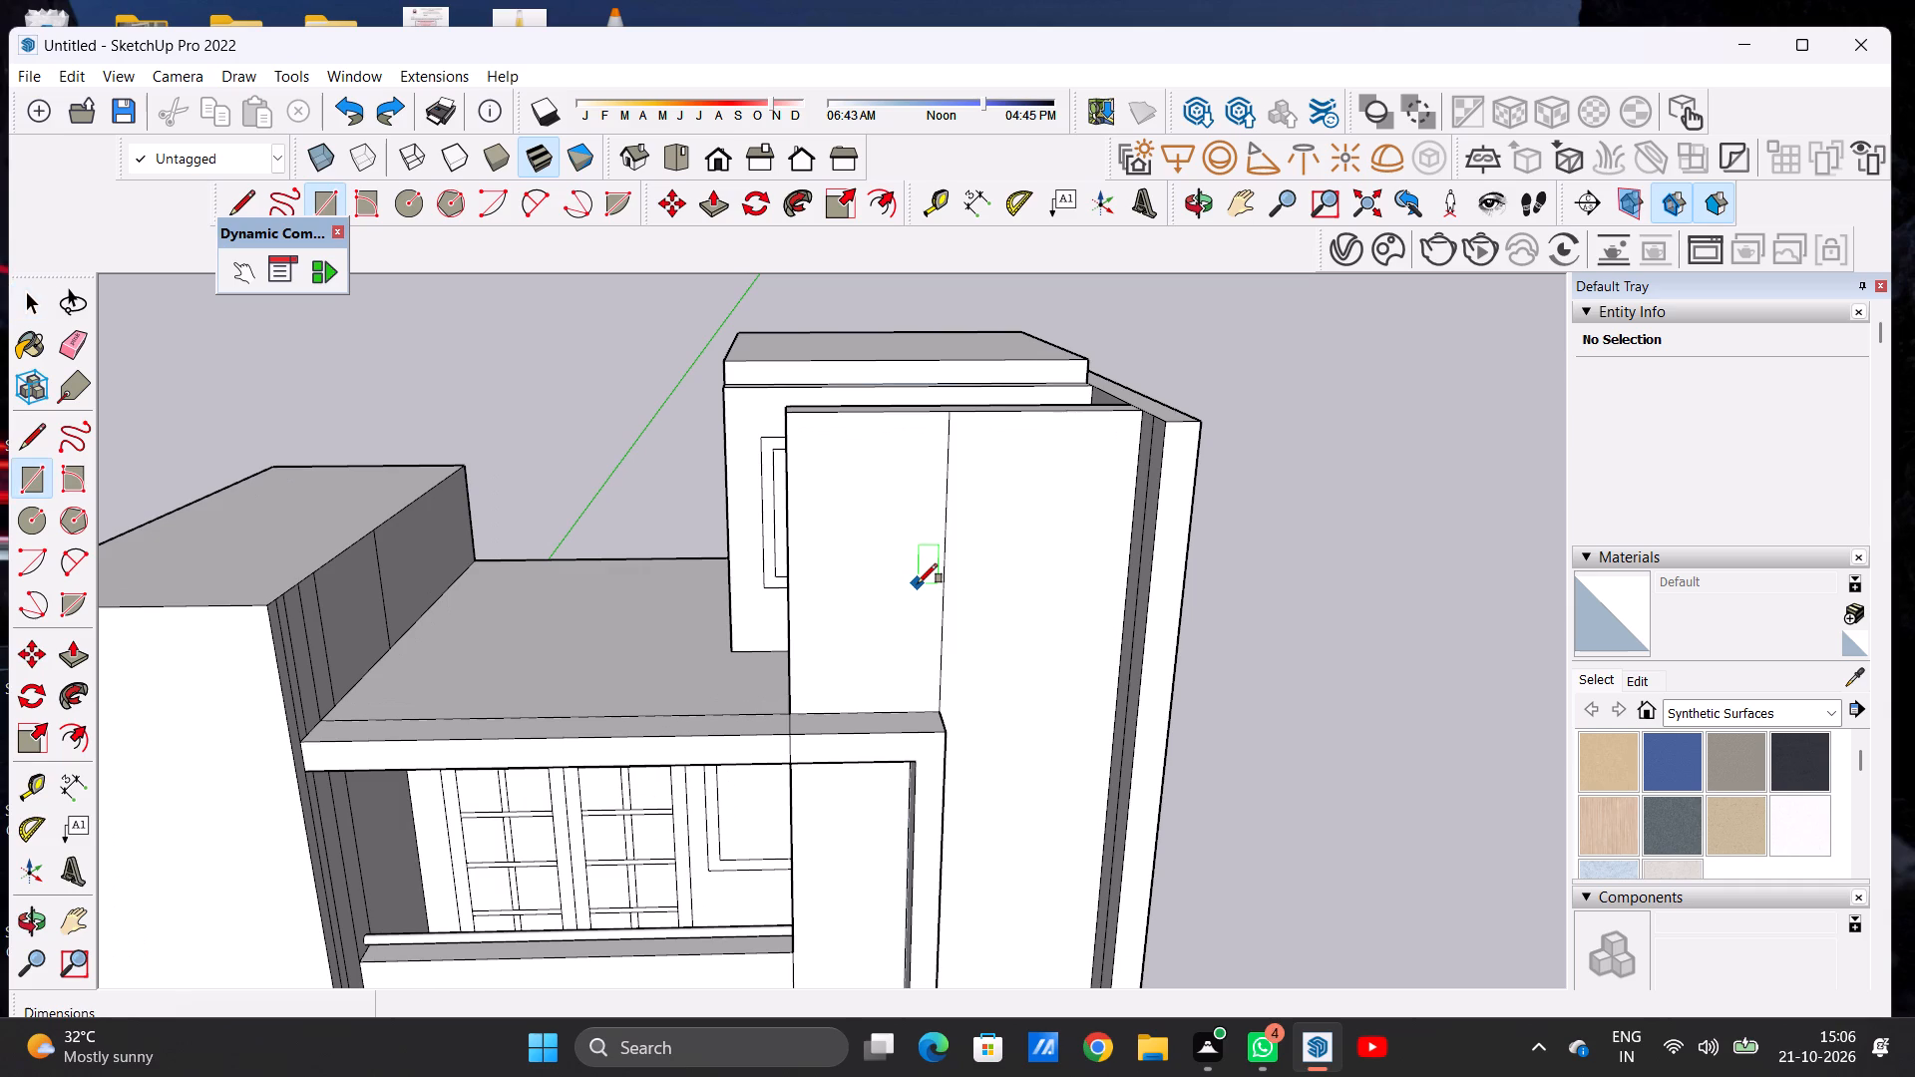
scroll(814, 701, "up", 6)
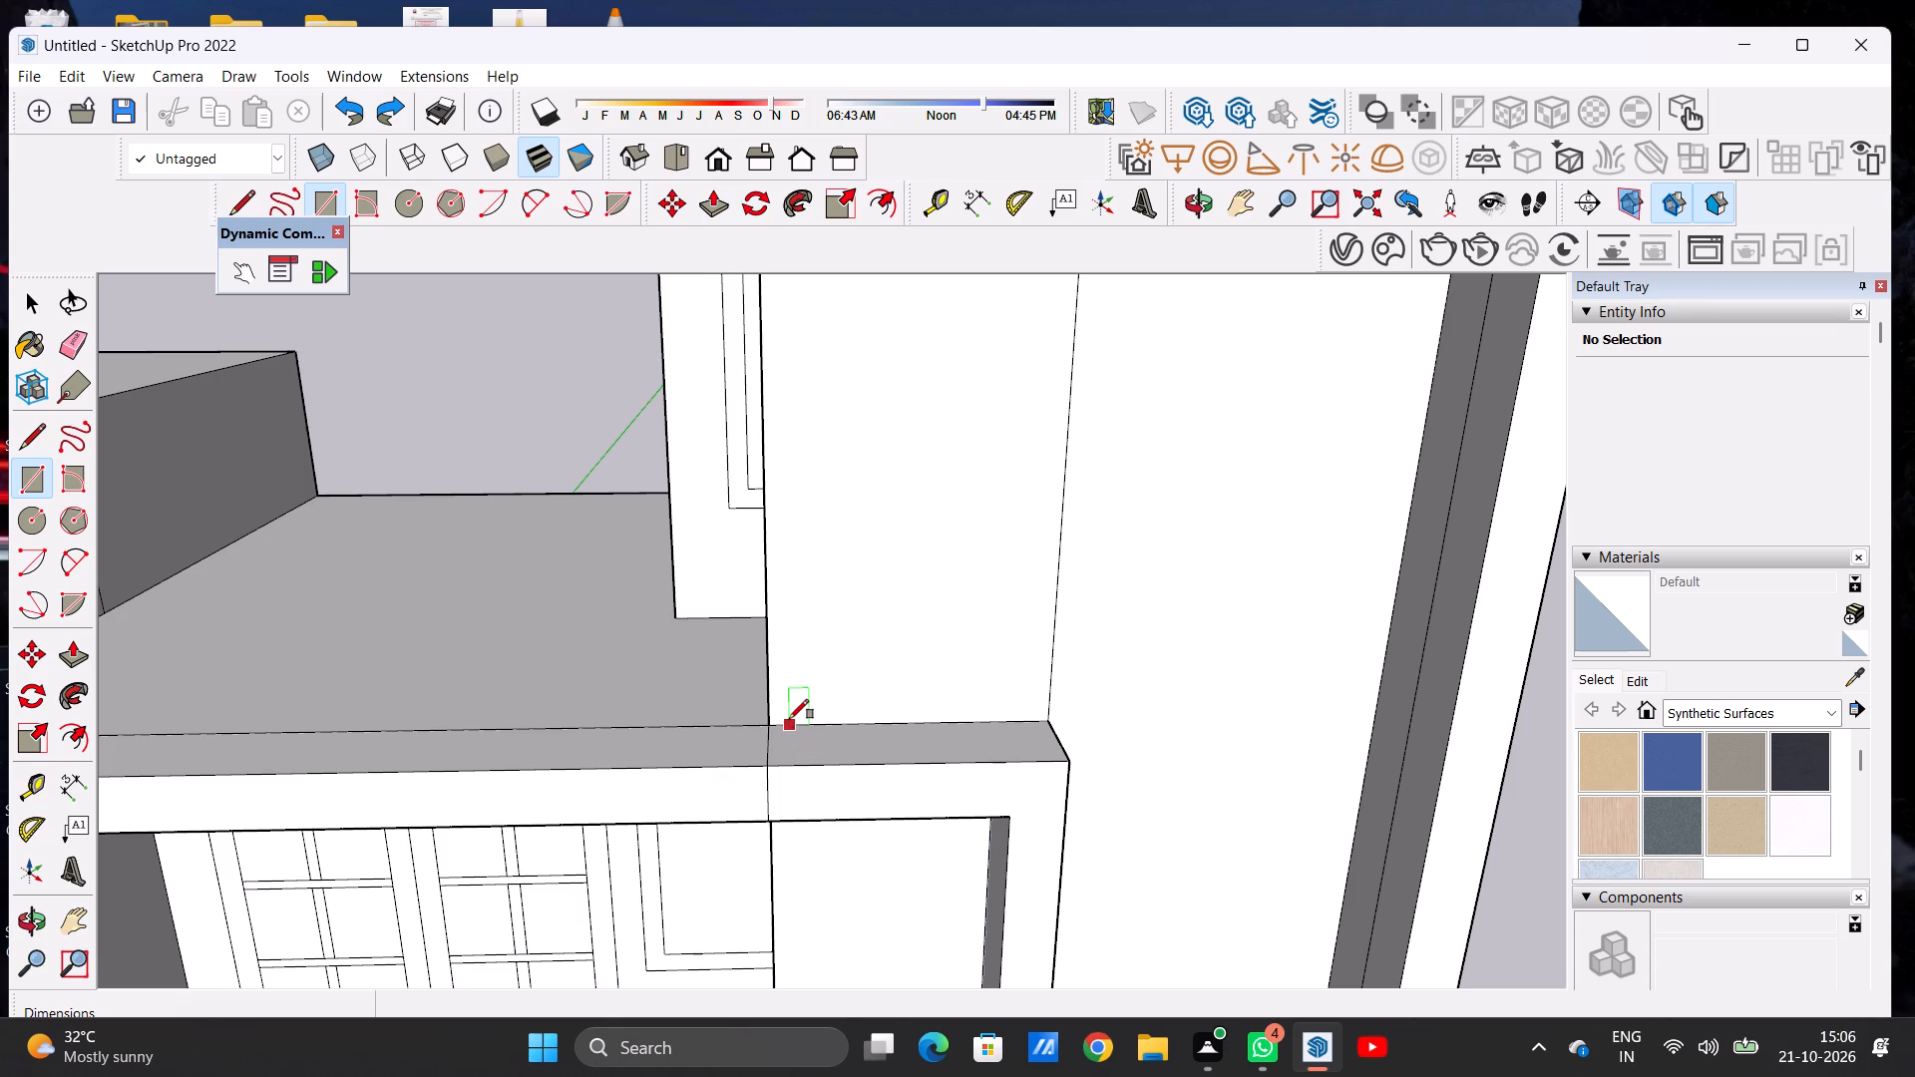
left_click(789, 719)
scroll(807, 575, "down", 6)
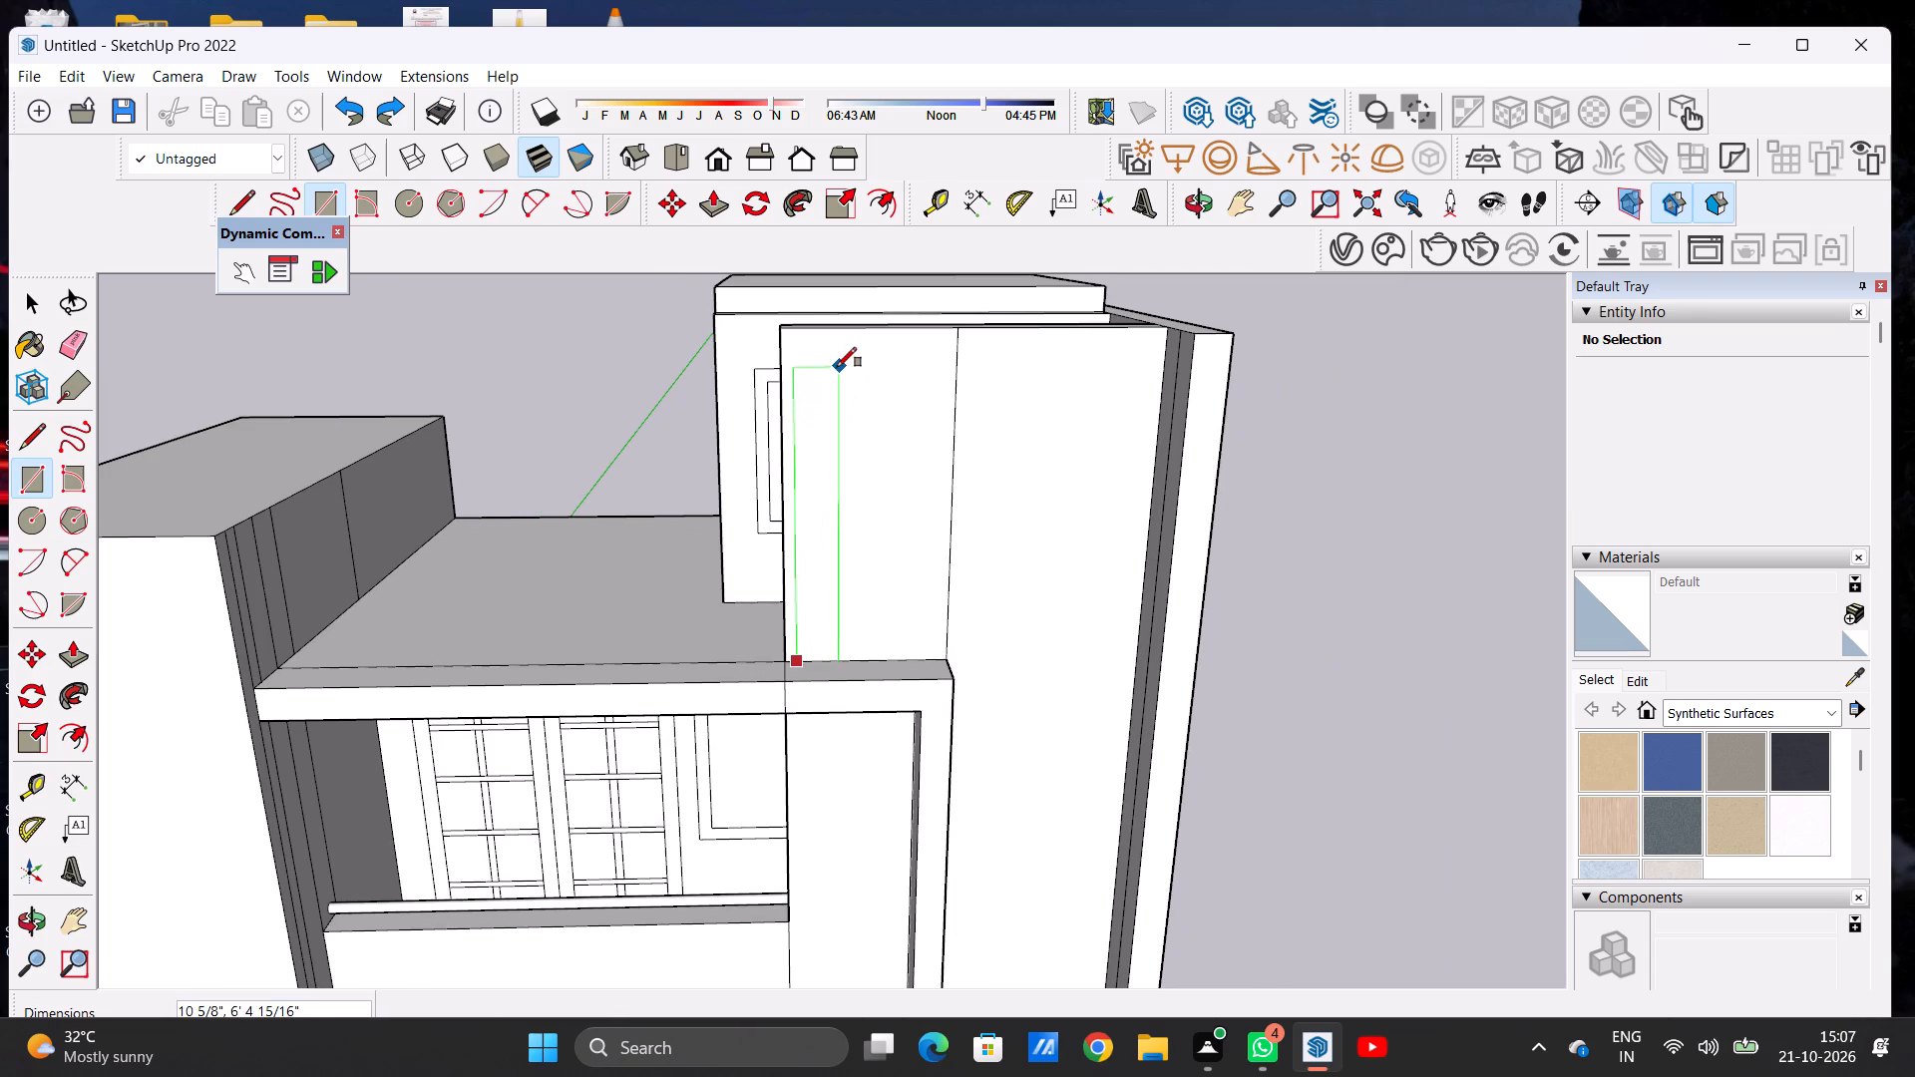
scroll(837, 367, "up", 5)
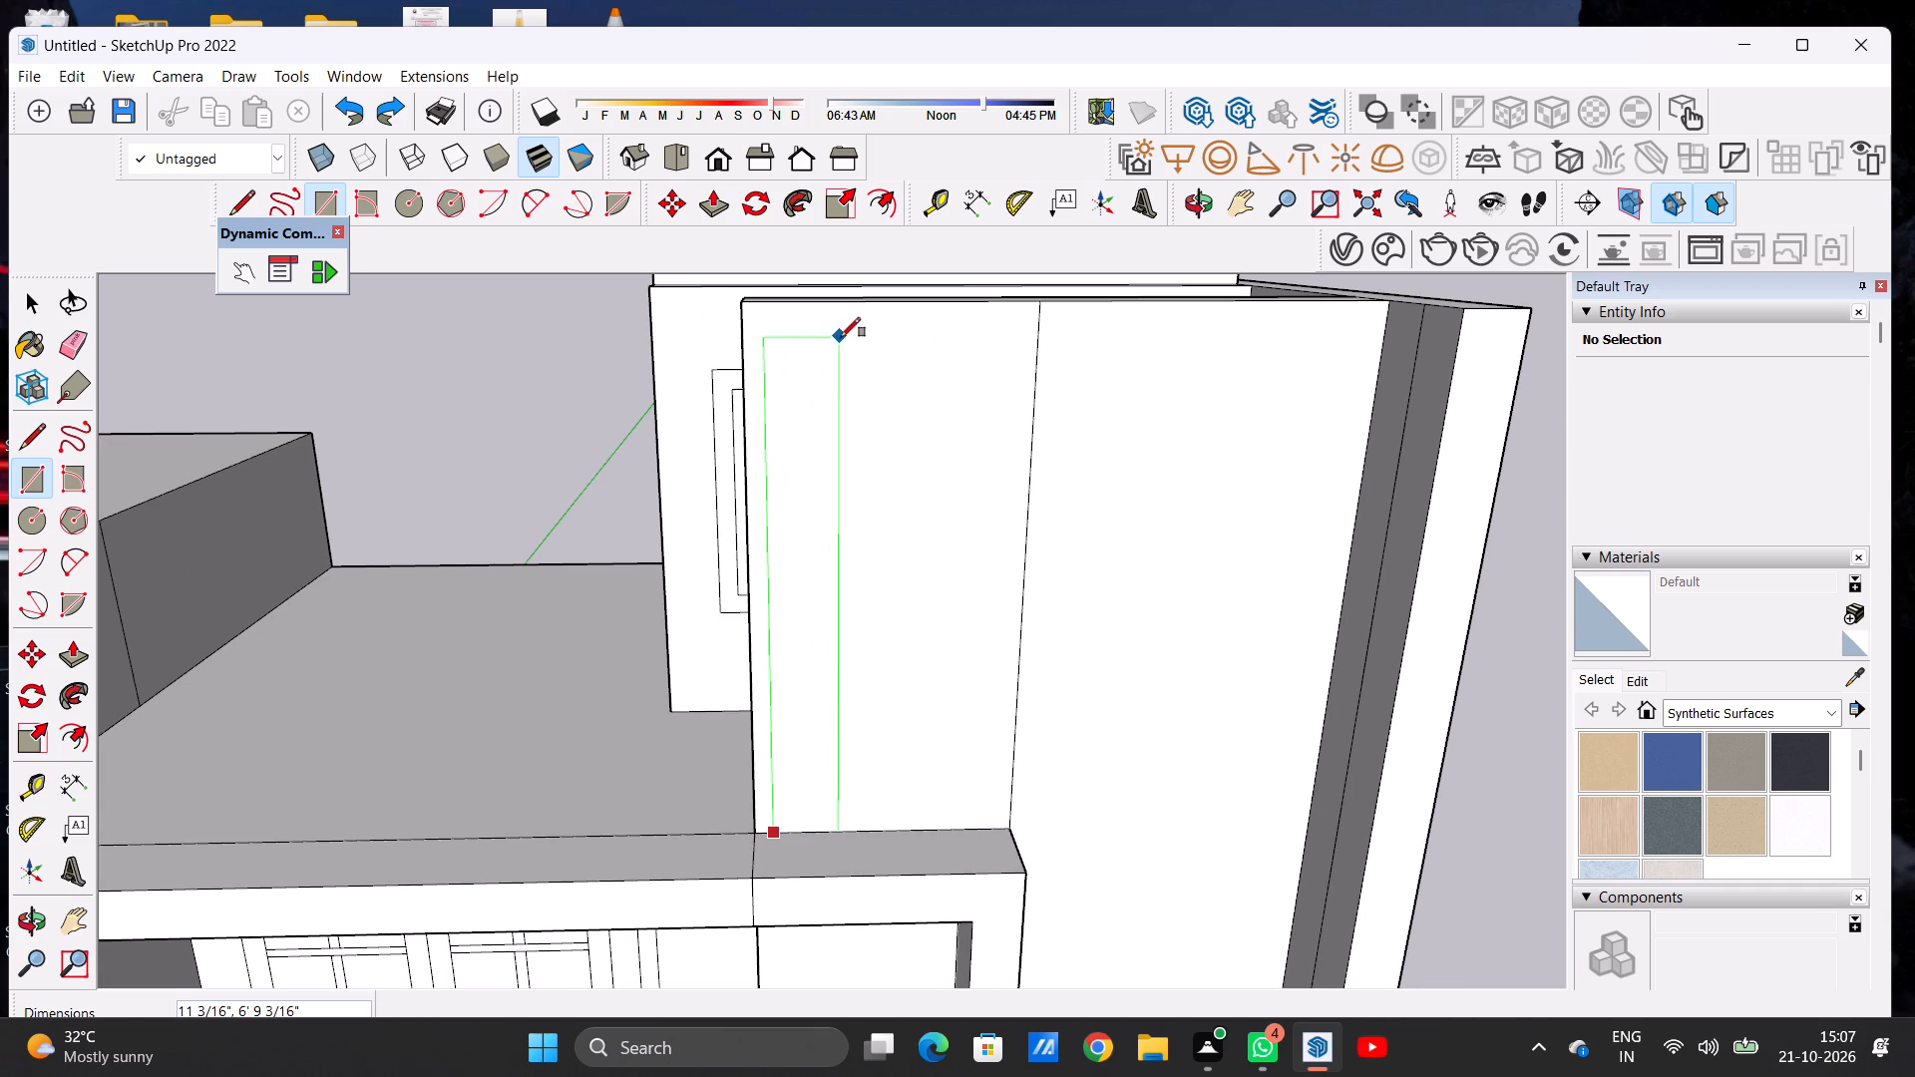
left_click(830, 338)
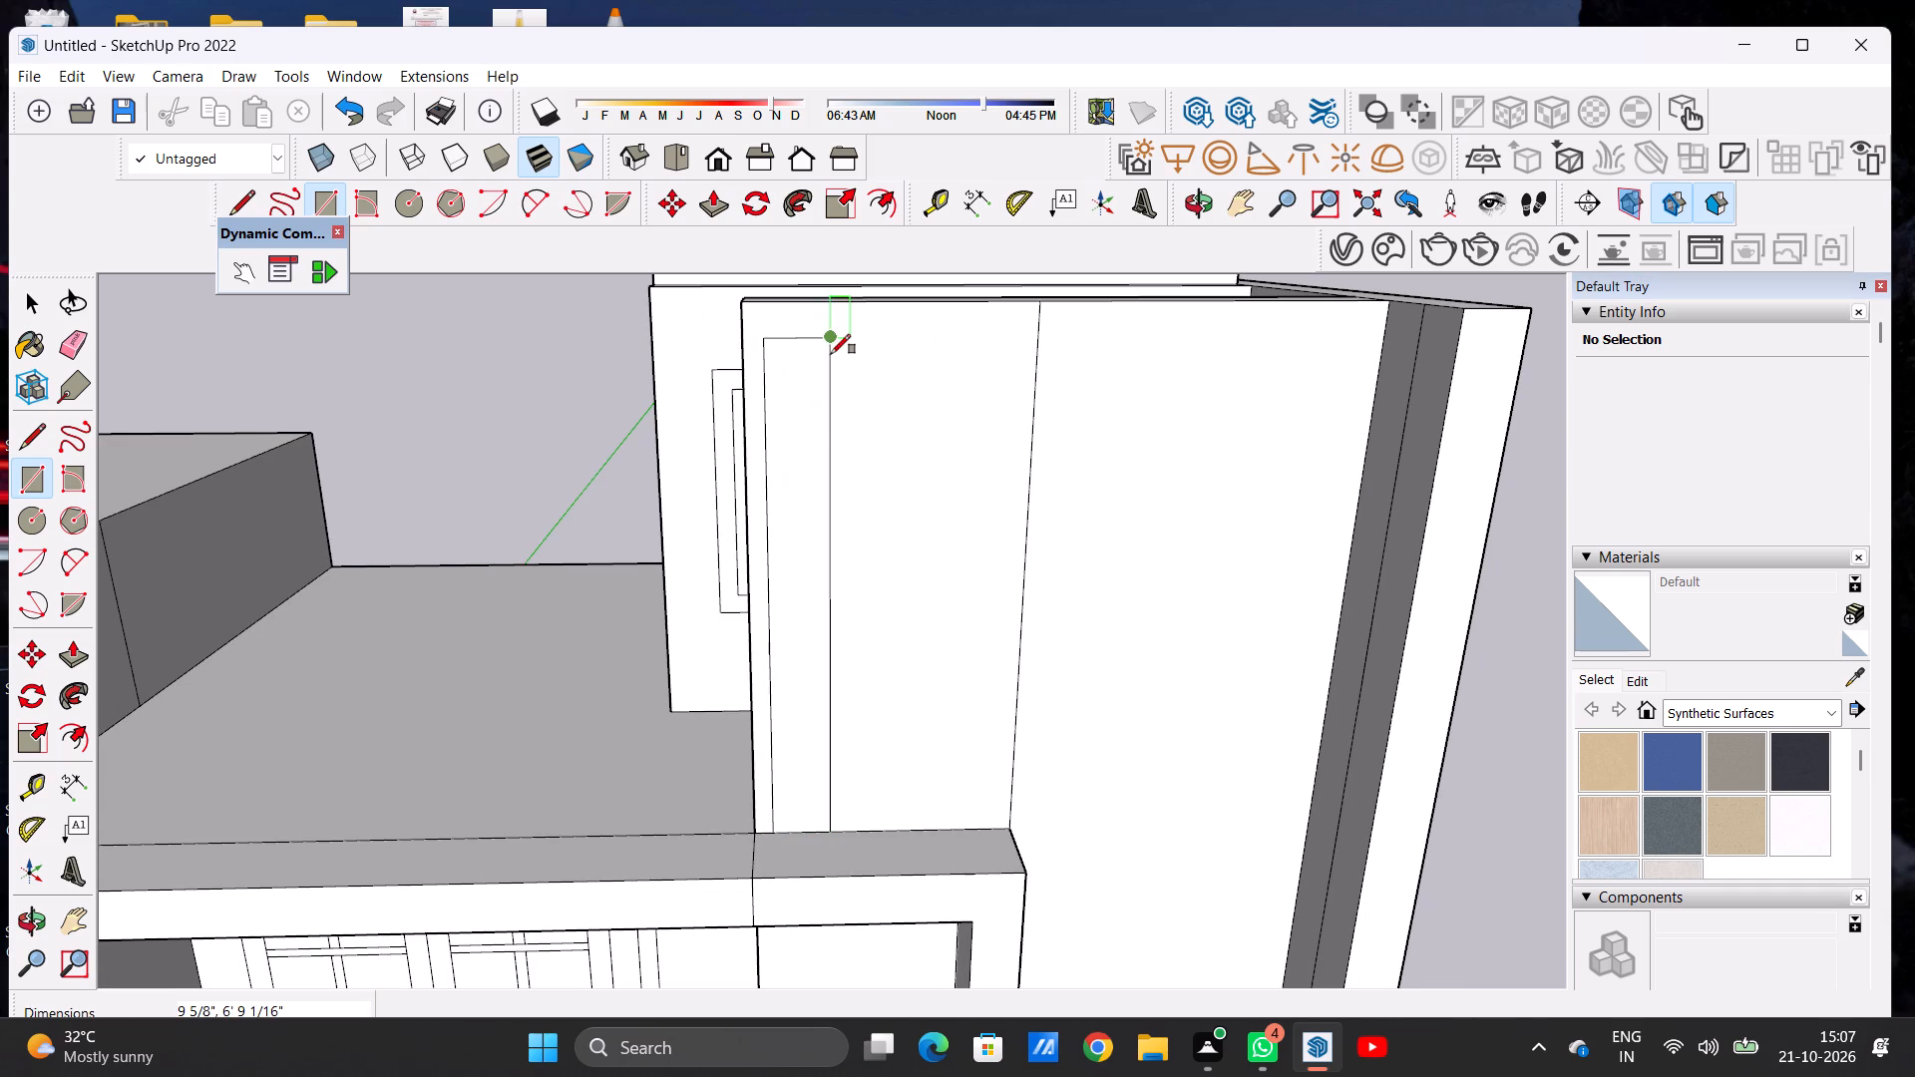
key("space")
Copy the tall rectangle about 2' 2 1/2" across the raised wall, and copy that one back about 1' 1 3/16" to make an evenly spaced middle strip.
double_click(790, 569)
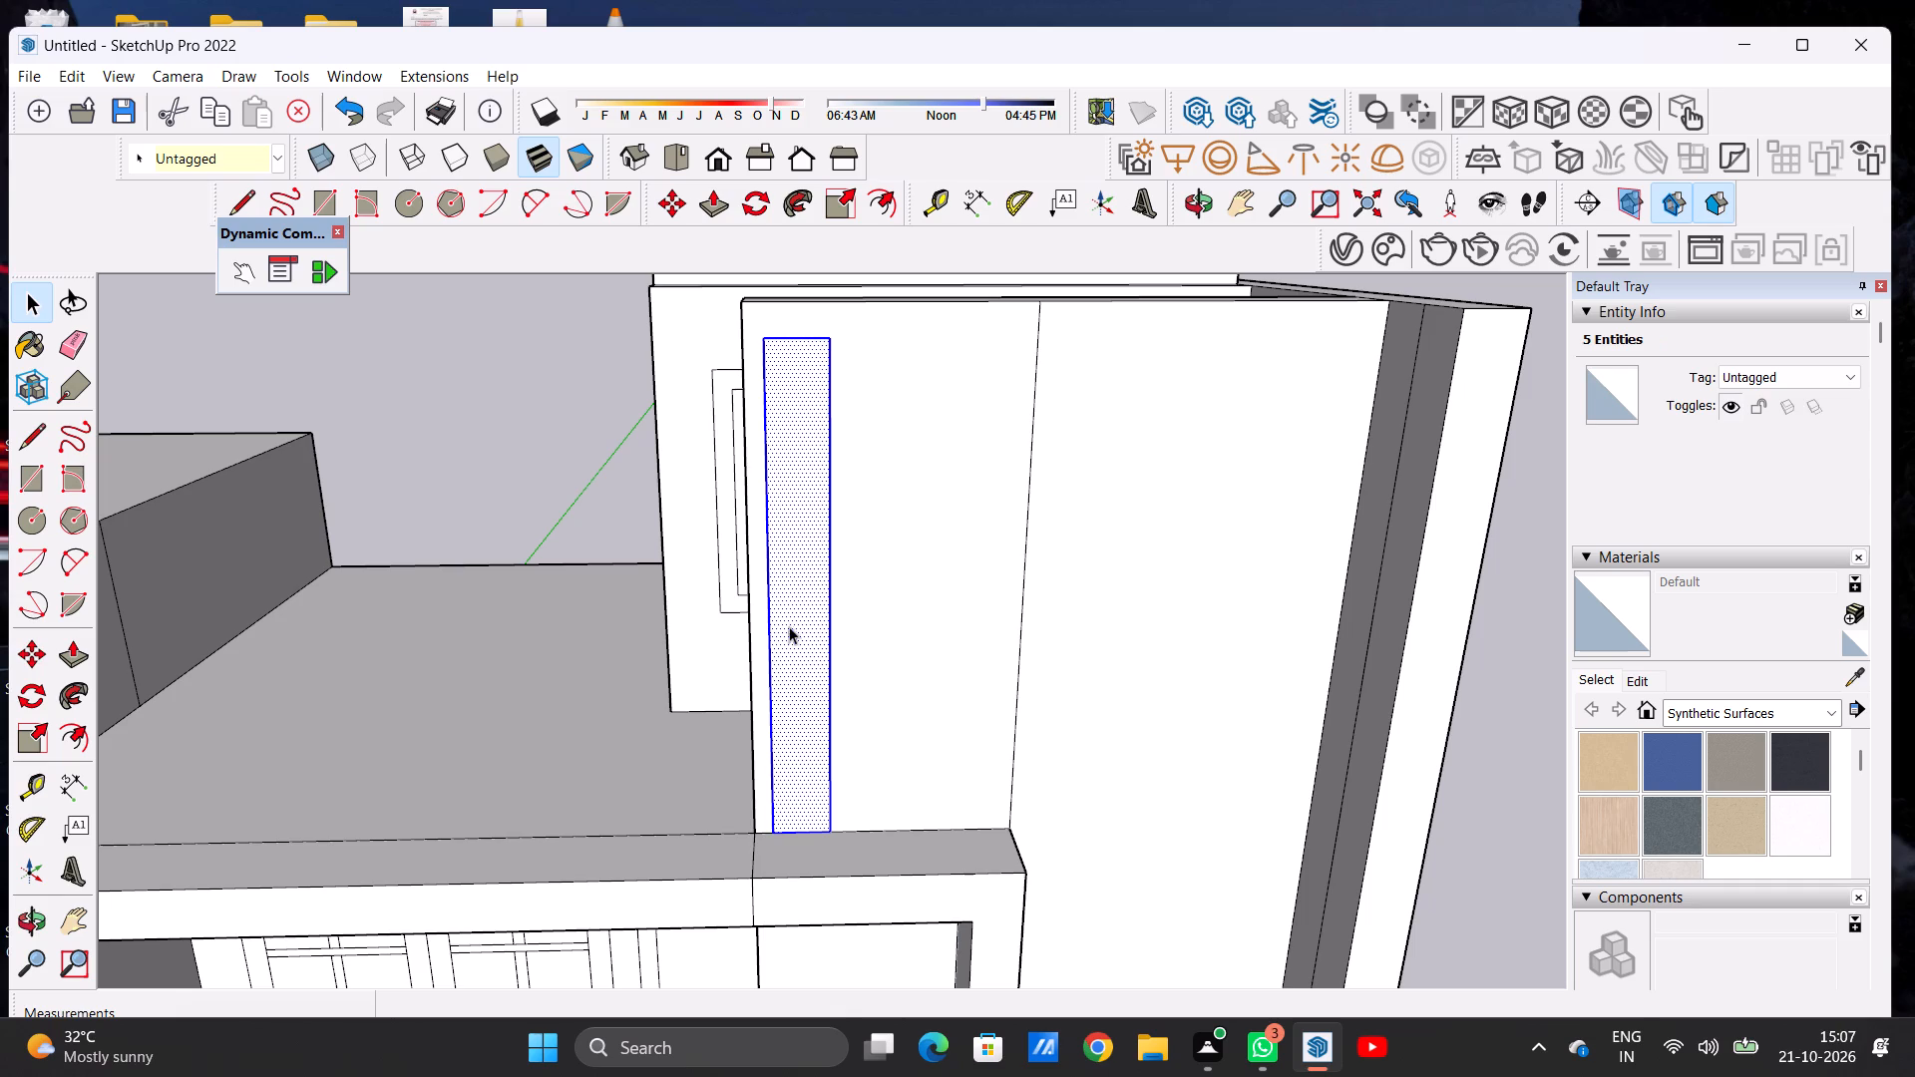
key("m")
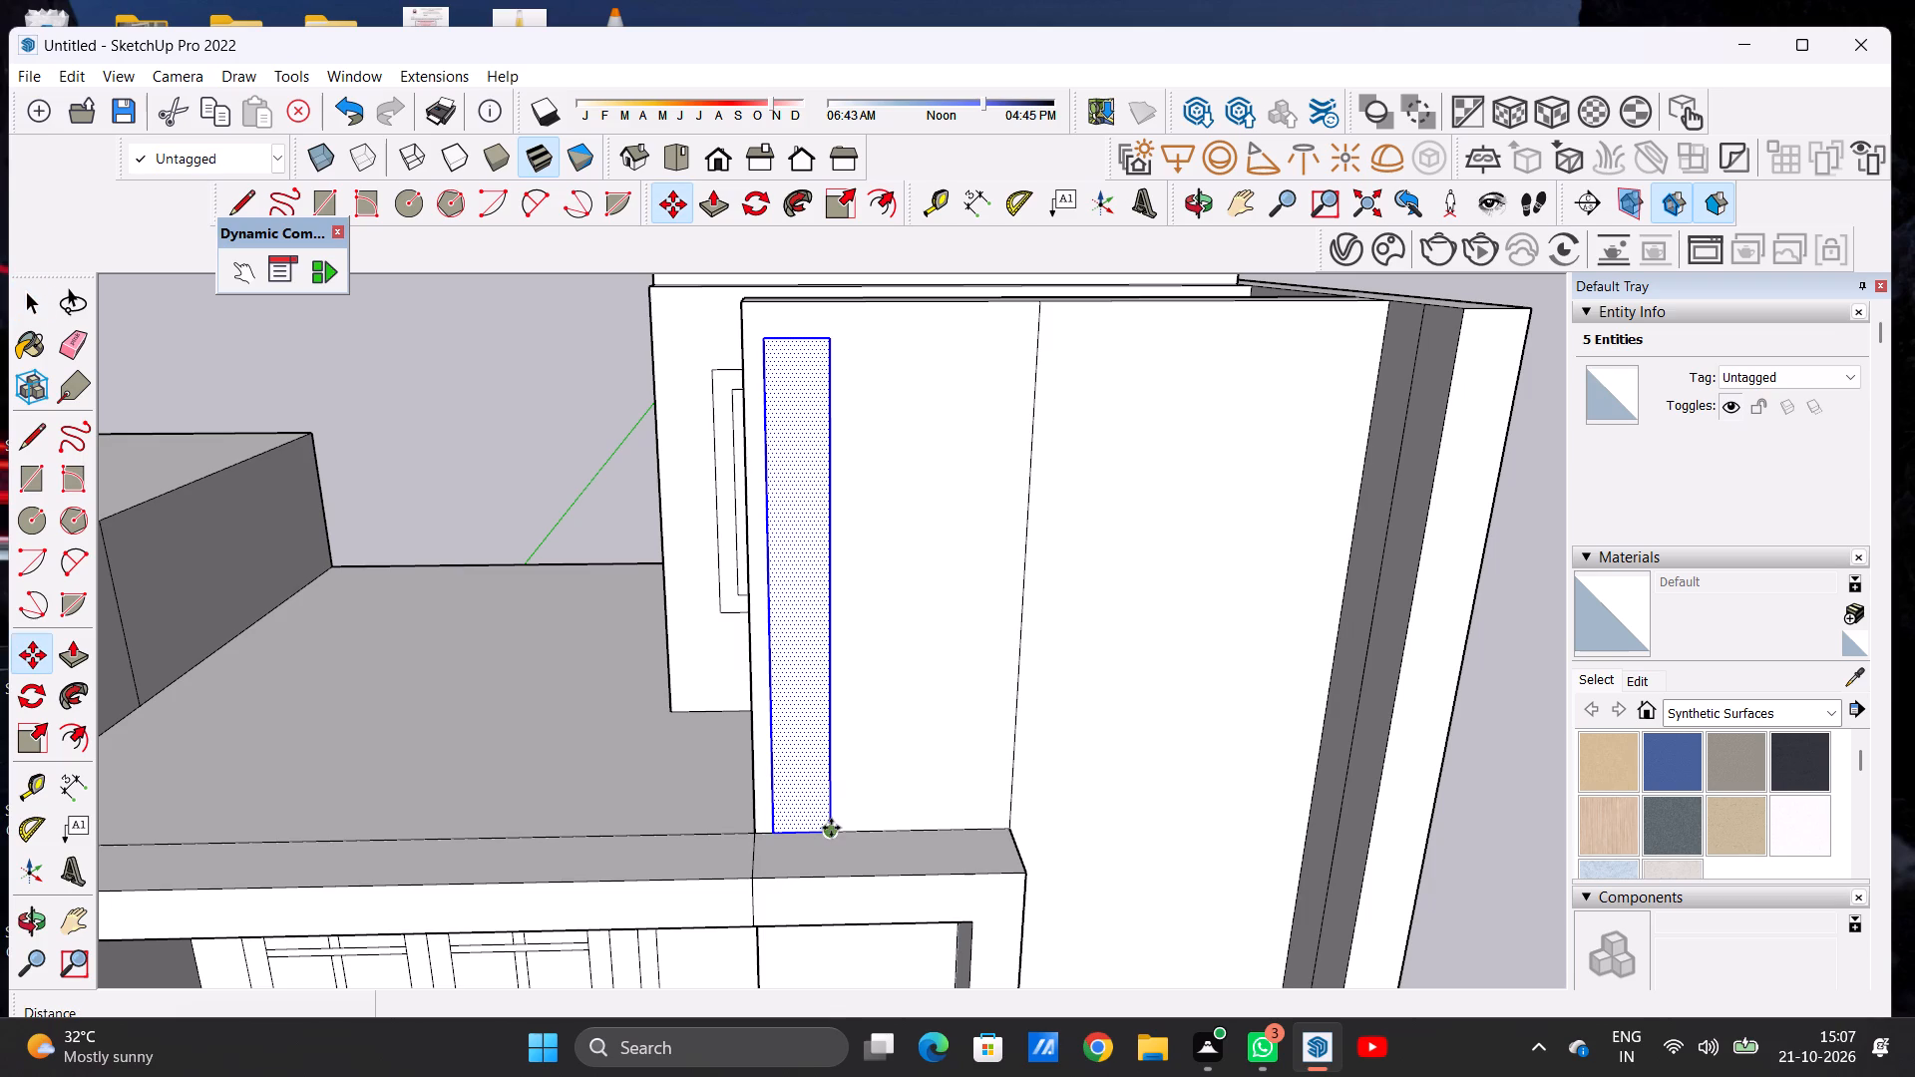
left_click(831, 828)
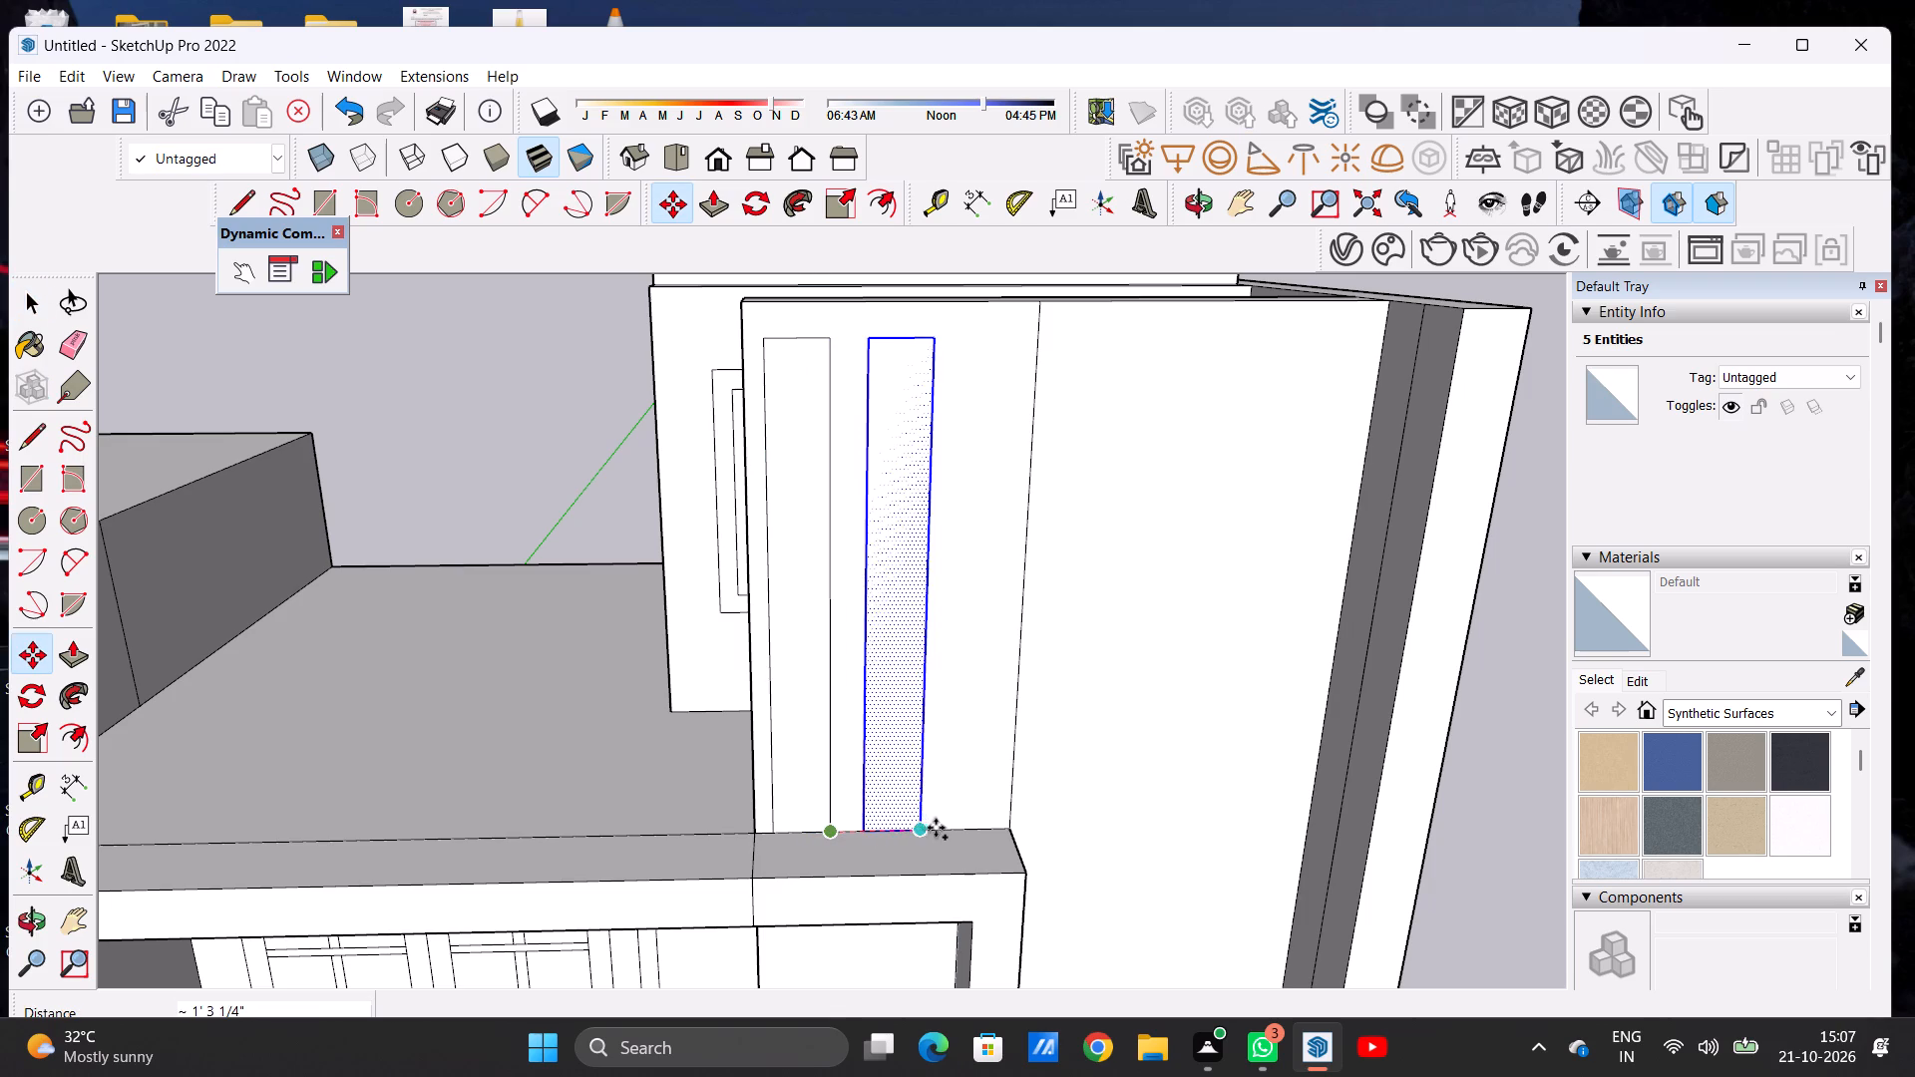
left_click(986, 835)
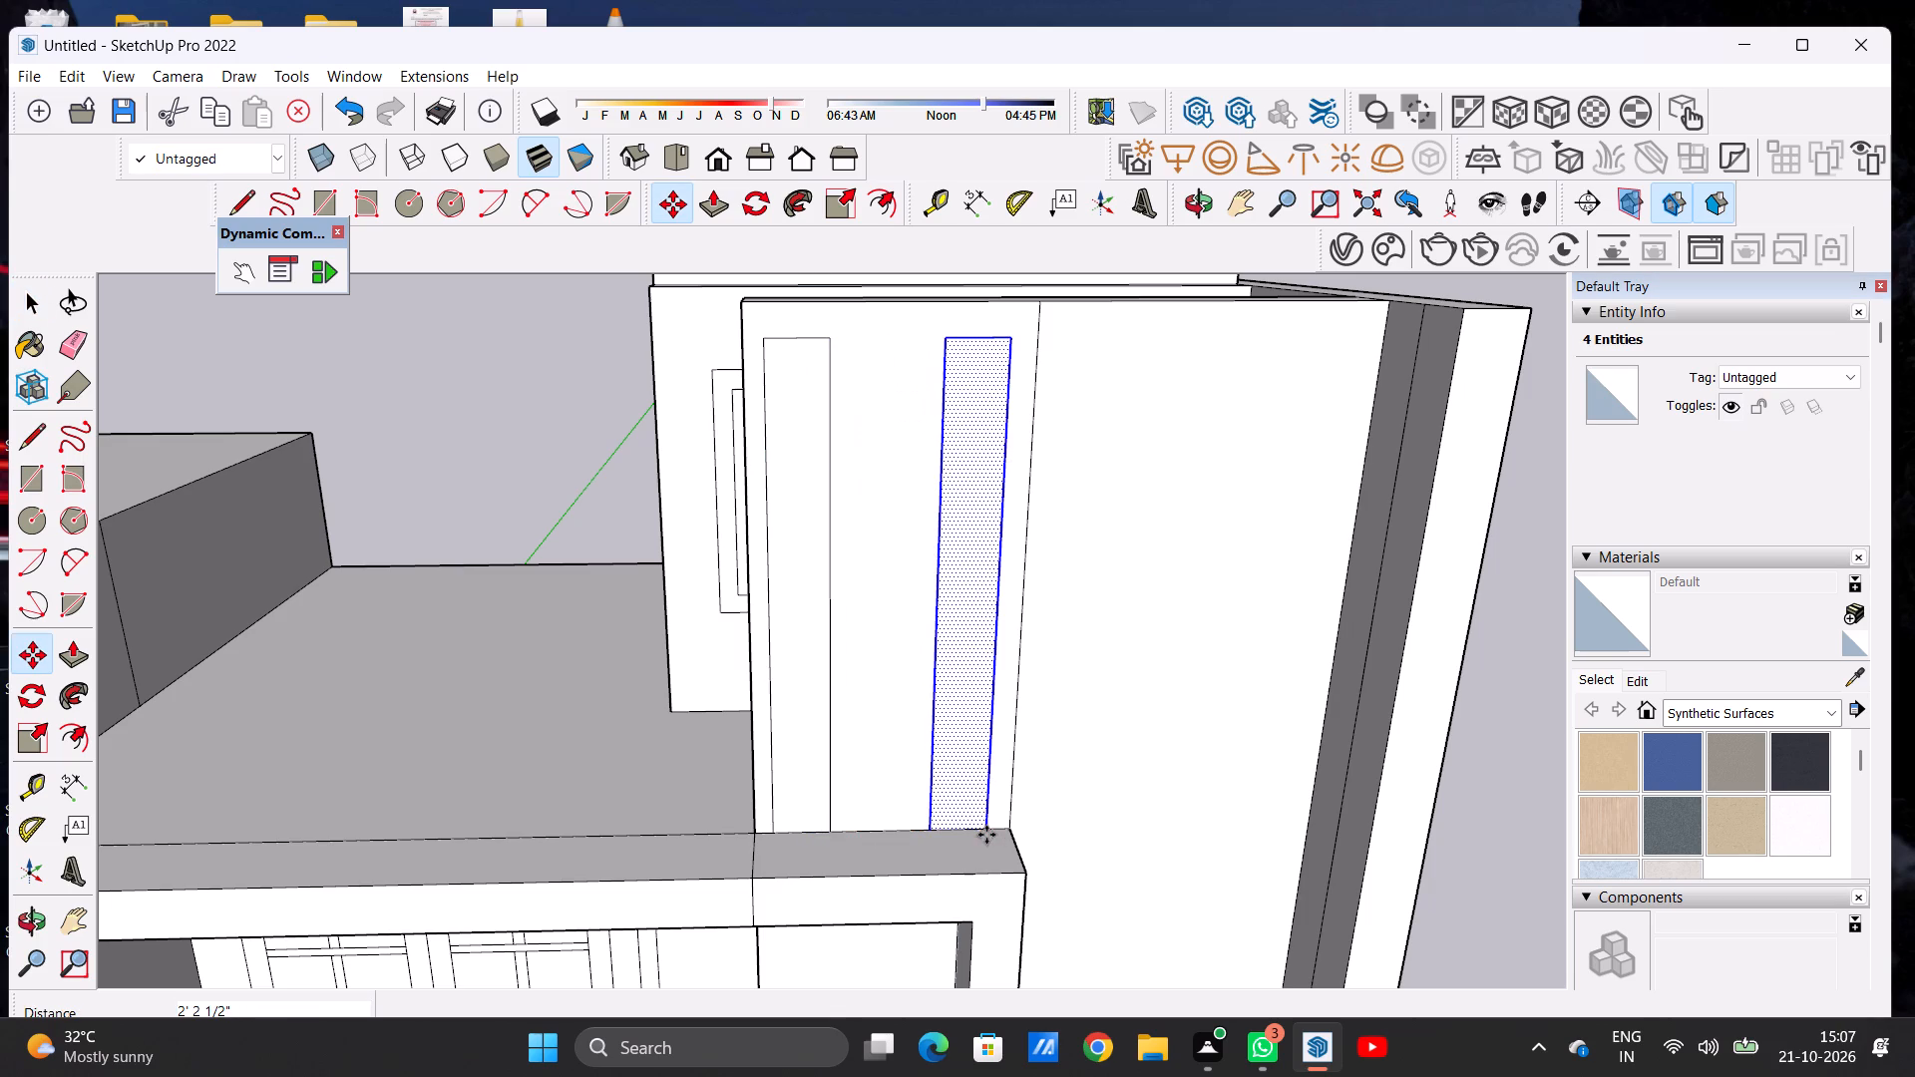
left_click(986, 835)
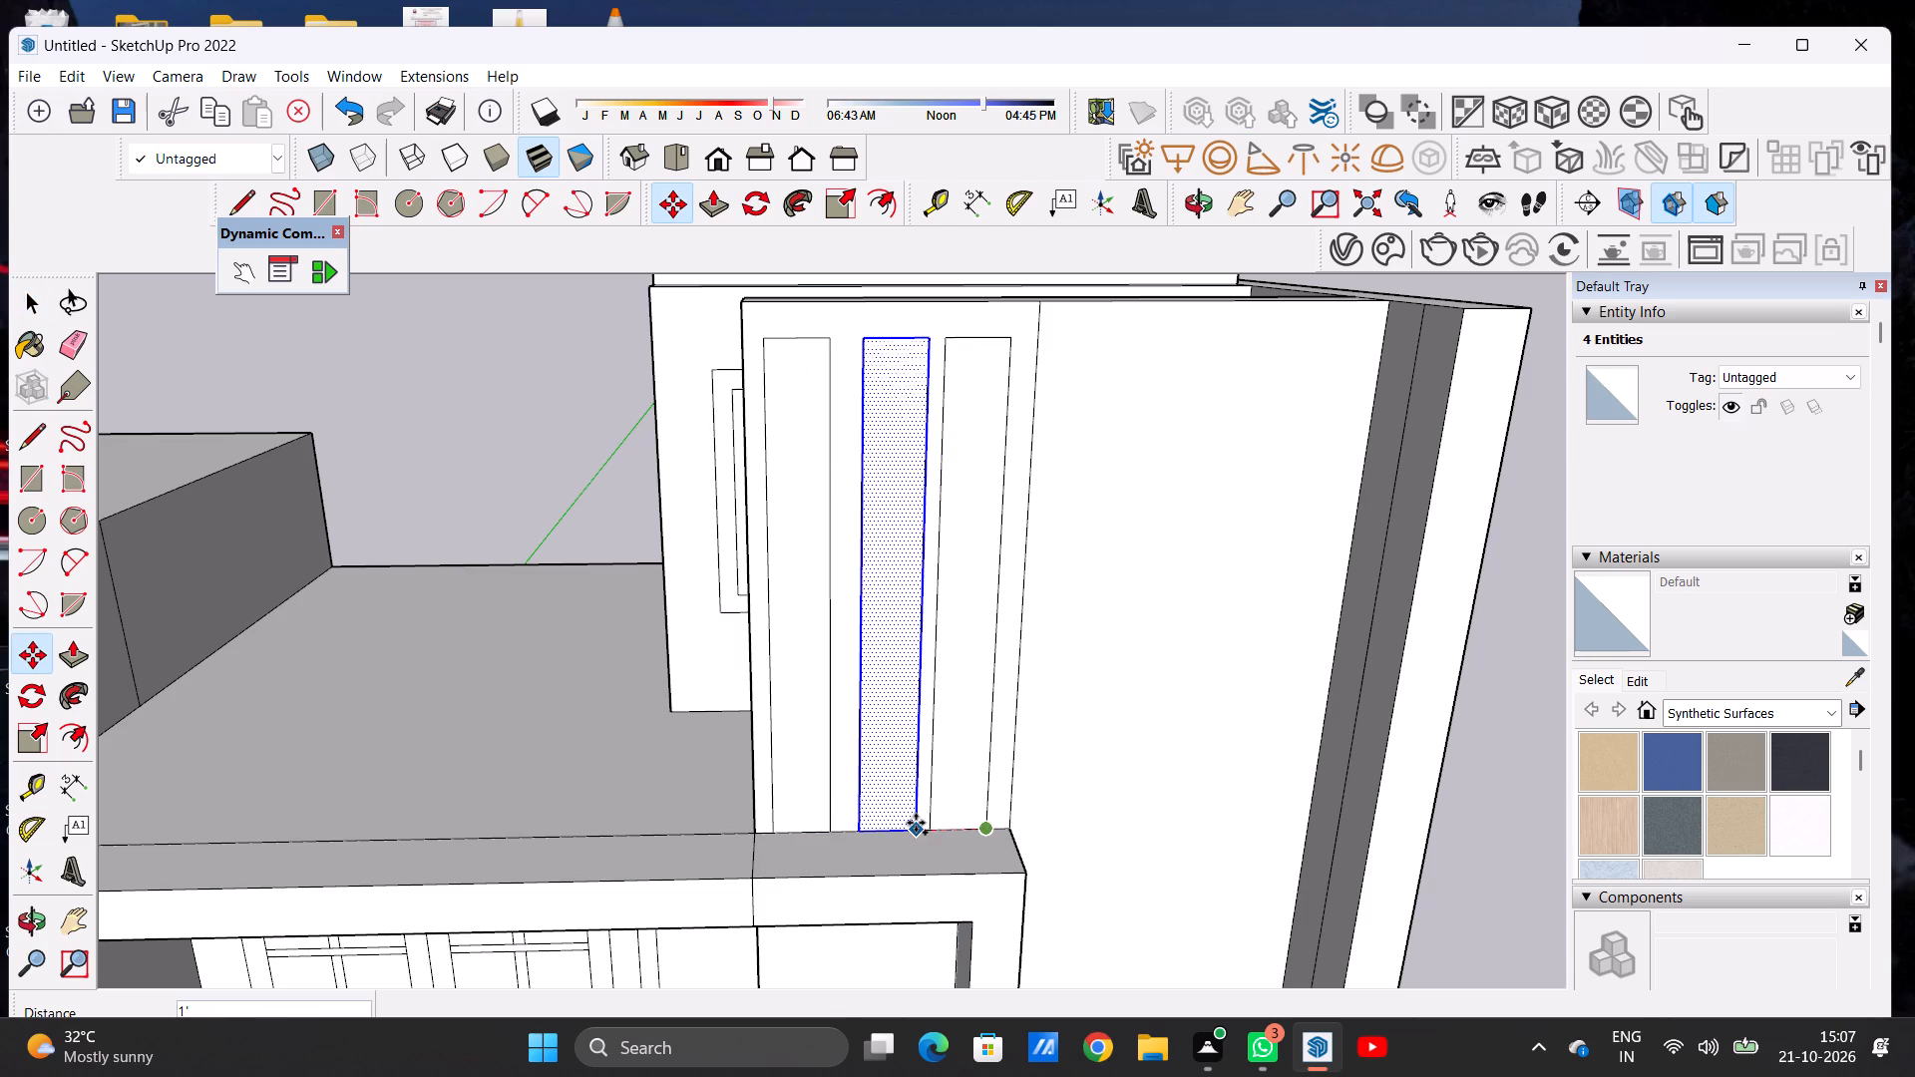
left_click(909, 825)
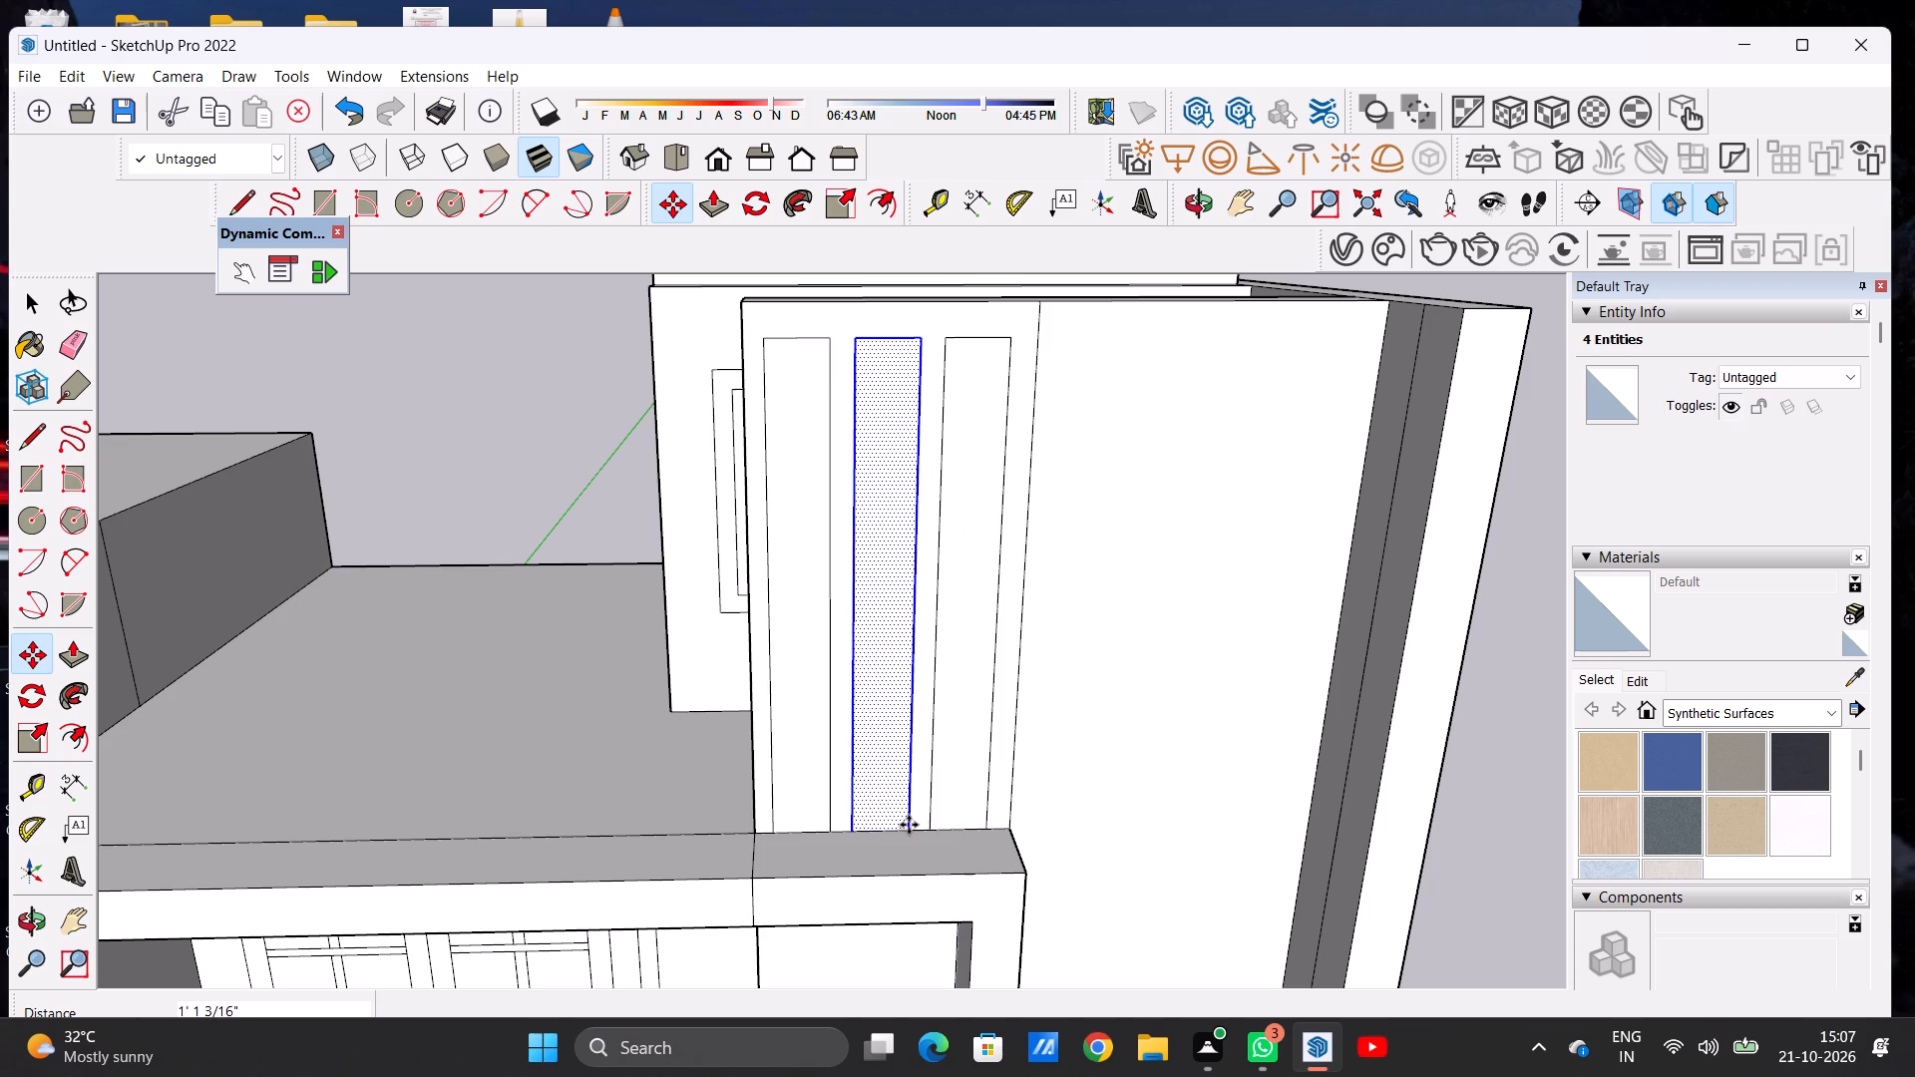
key("space")
scroll(837, 756, "down", 7)
scroll(826, 751, "up", 1)
scroll(826, 751, "down", 1)
left_click(1284, 439)
Push/Pull all three tall strips on the raised front wall outward by about 3 3/16".
scroll(830, 749, "down", 3)
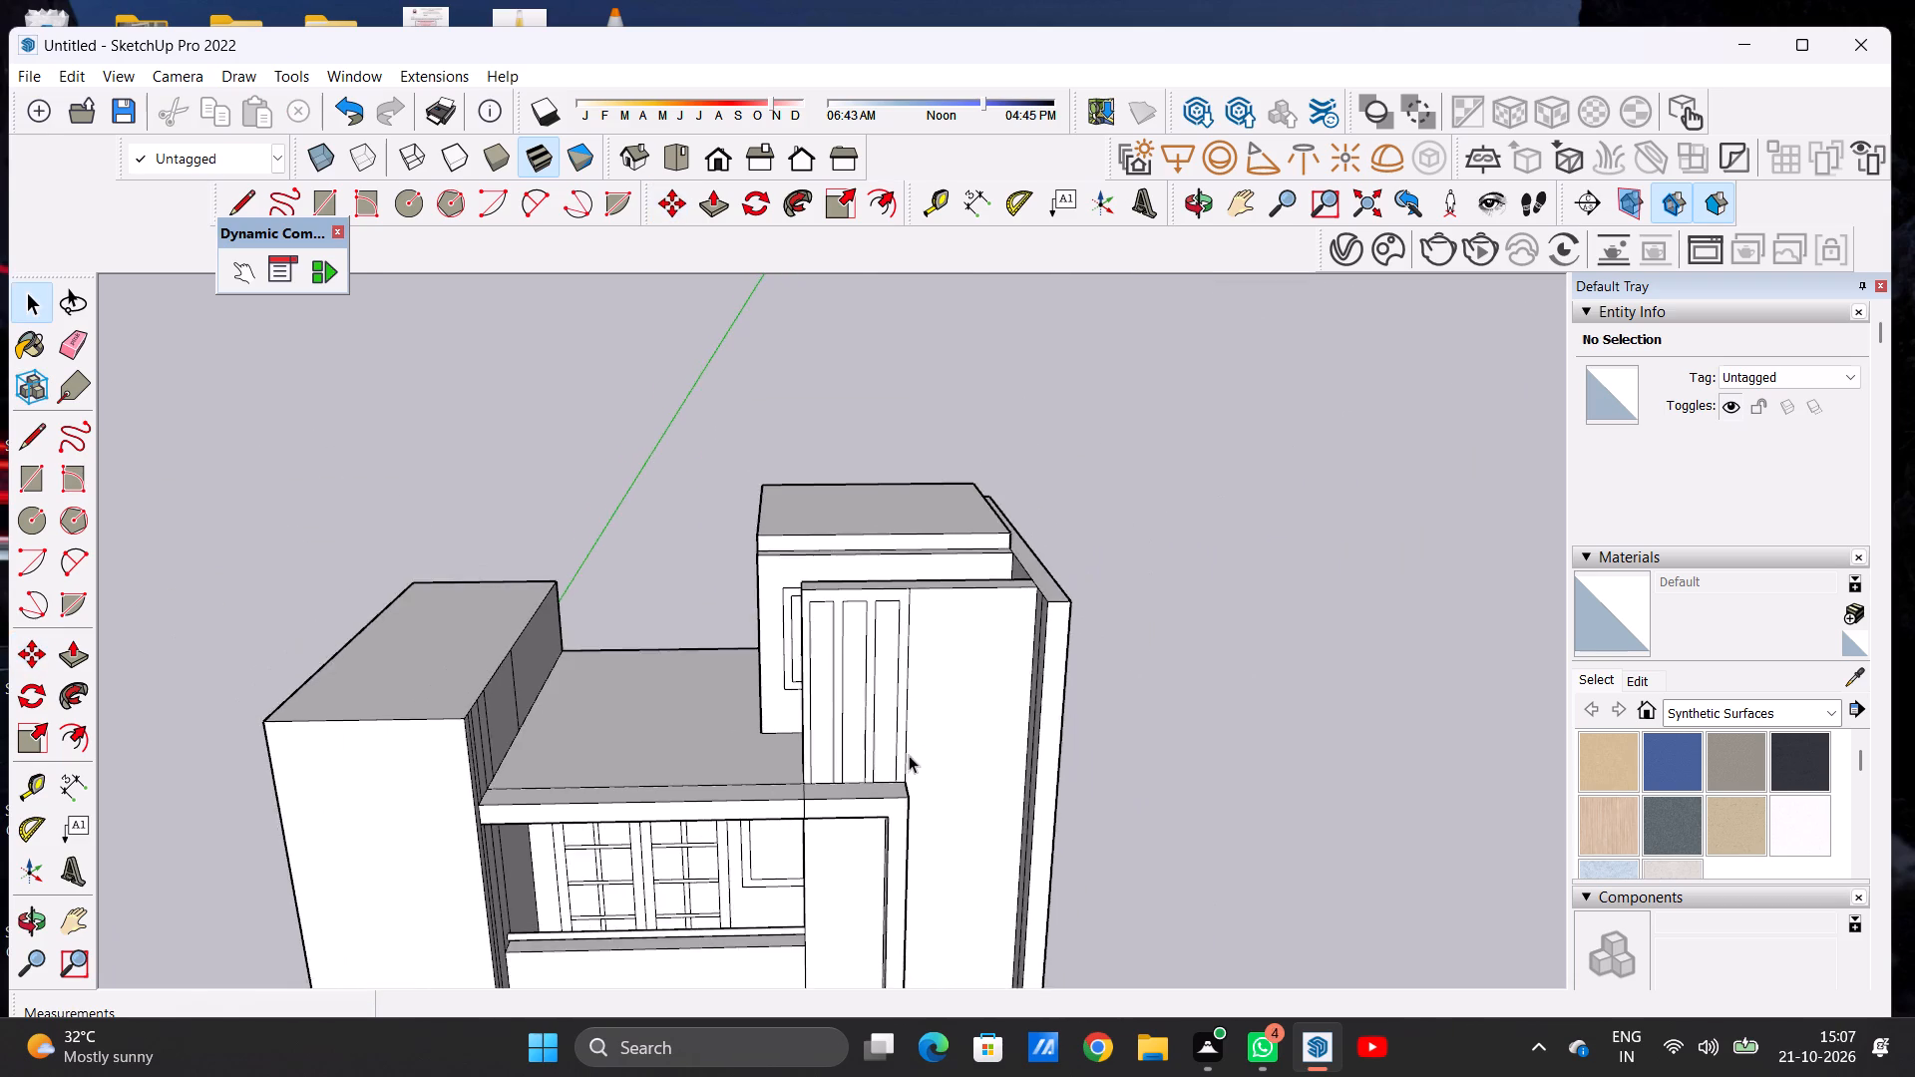
middle_click_drag(904, 759, 682, 727)
scroll(787, 553, "up", 4)
middle_click_drag(689, 719, 636, 728)
key("p")
scroll(674, 606, "up", 7)
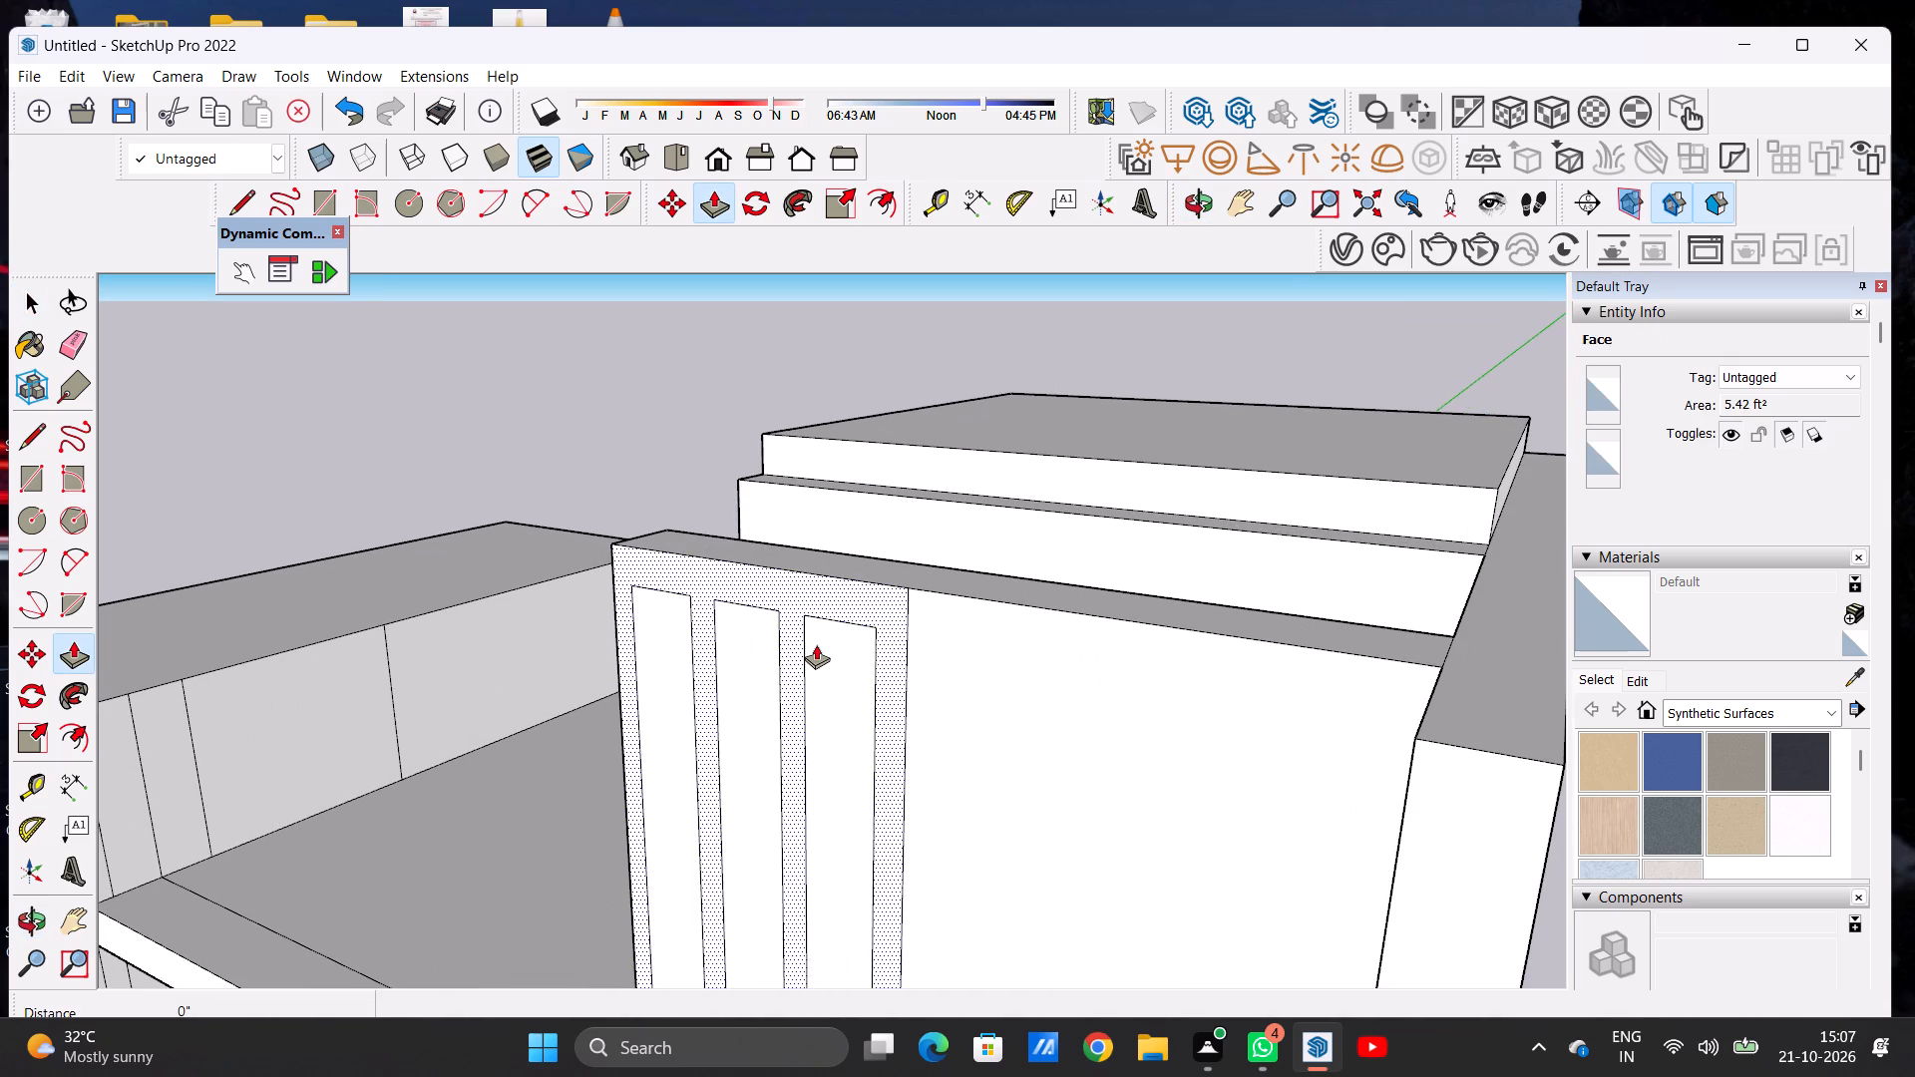
left_click(671, 617)
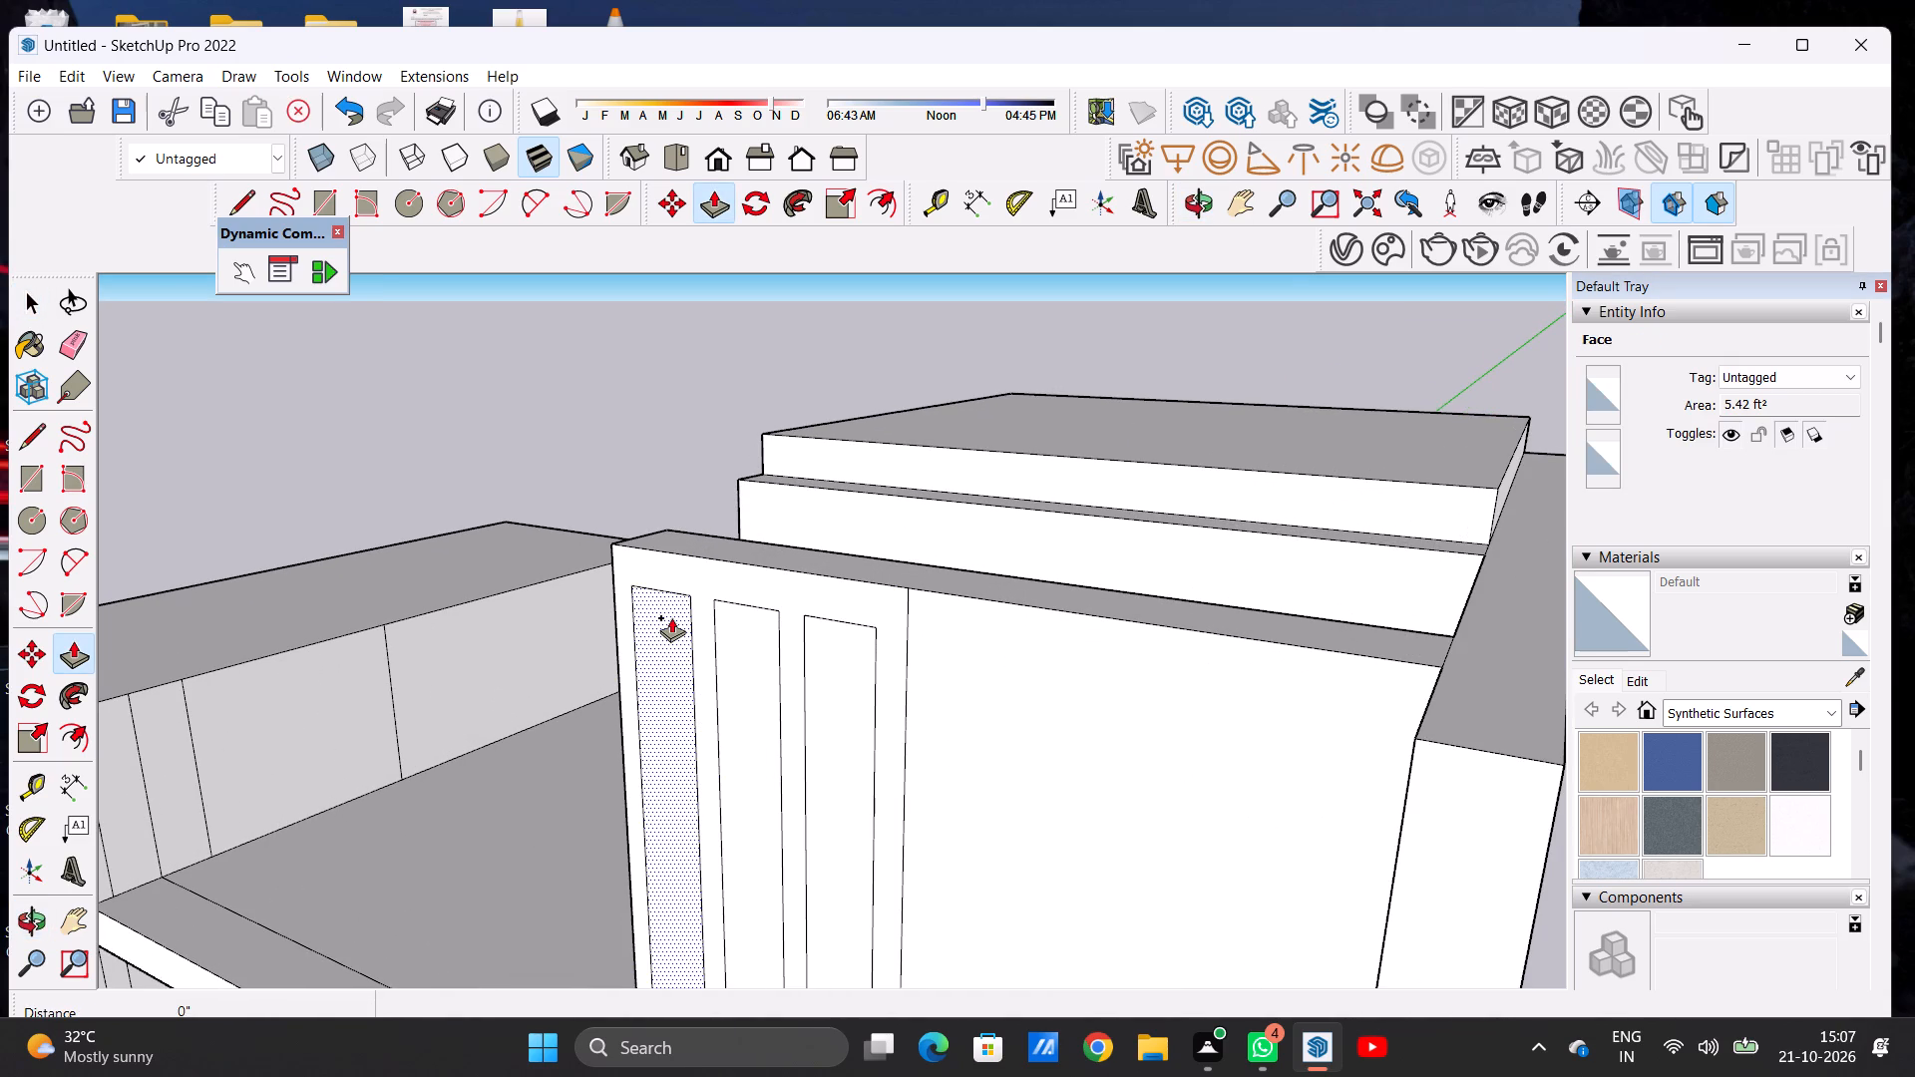
left_click(656, 628)
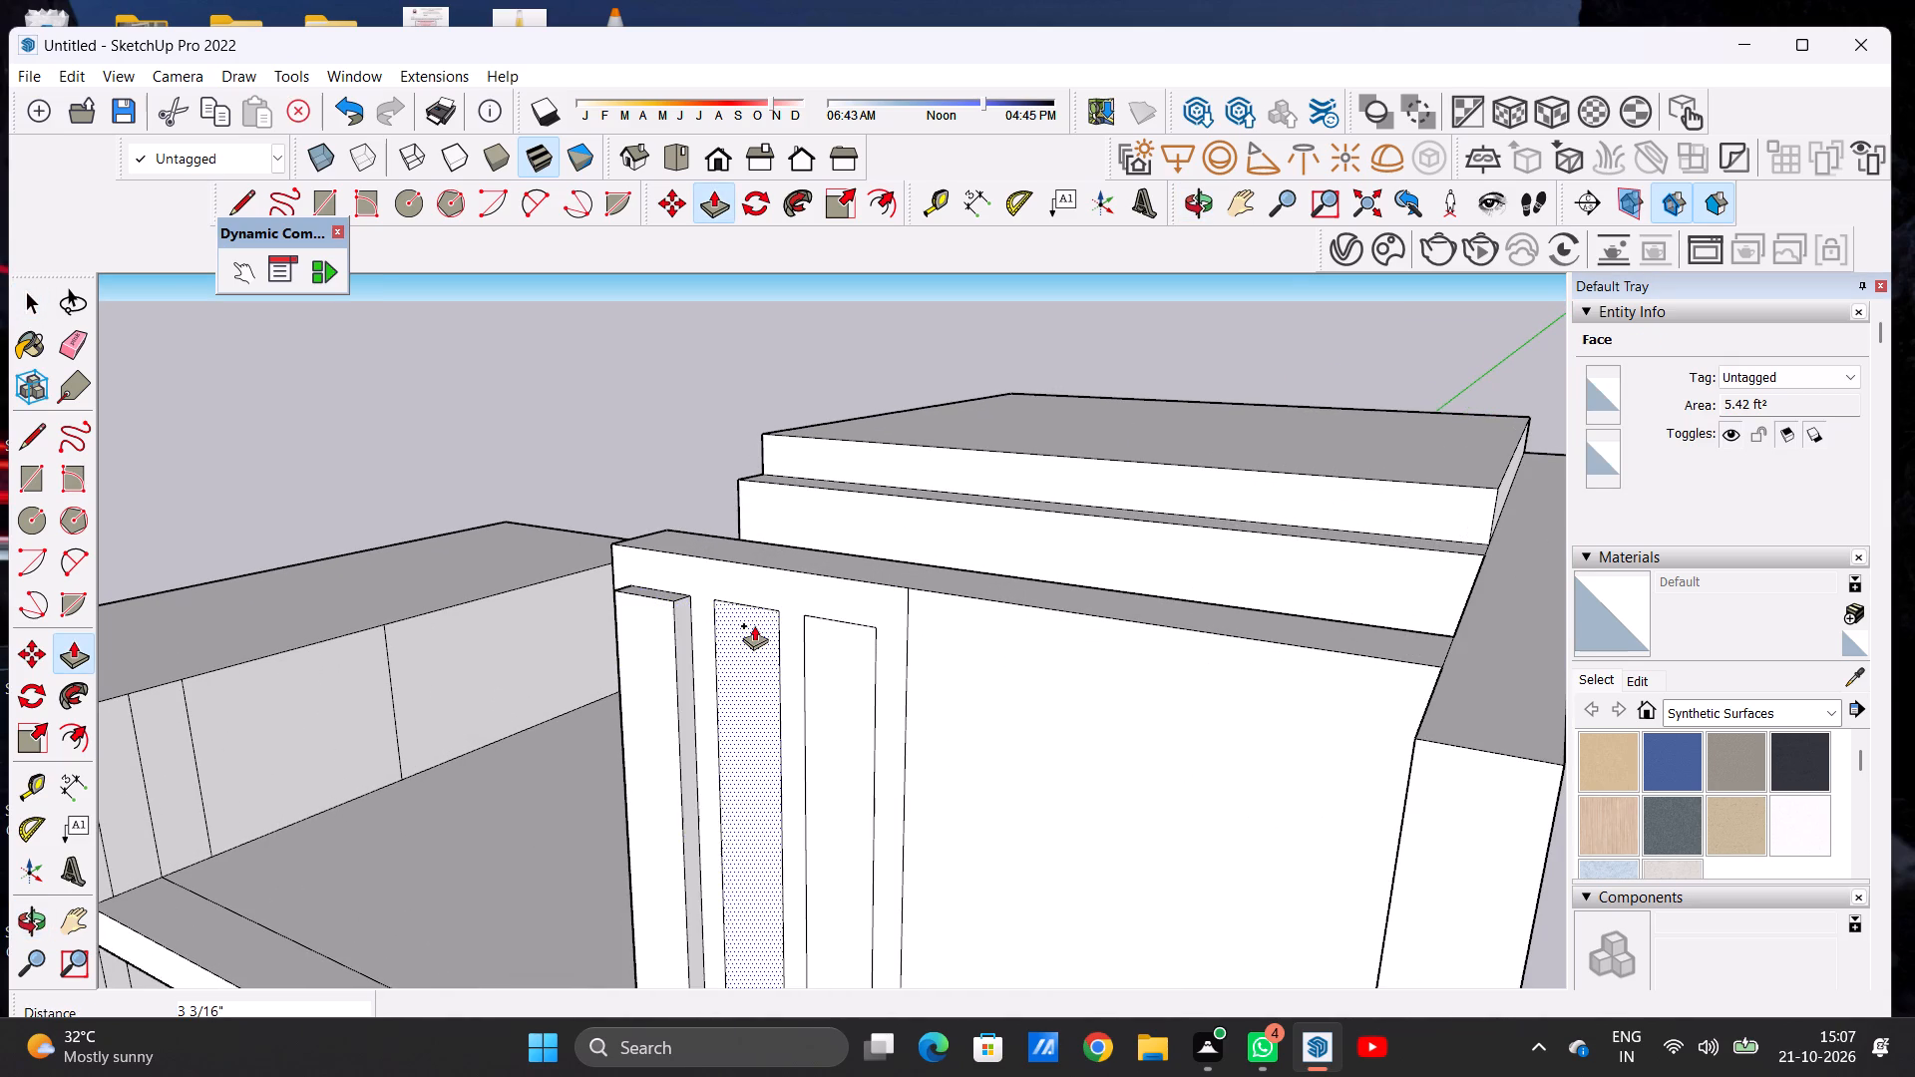
left_click(750, 625)
left_click(669, 595)
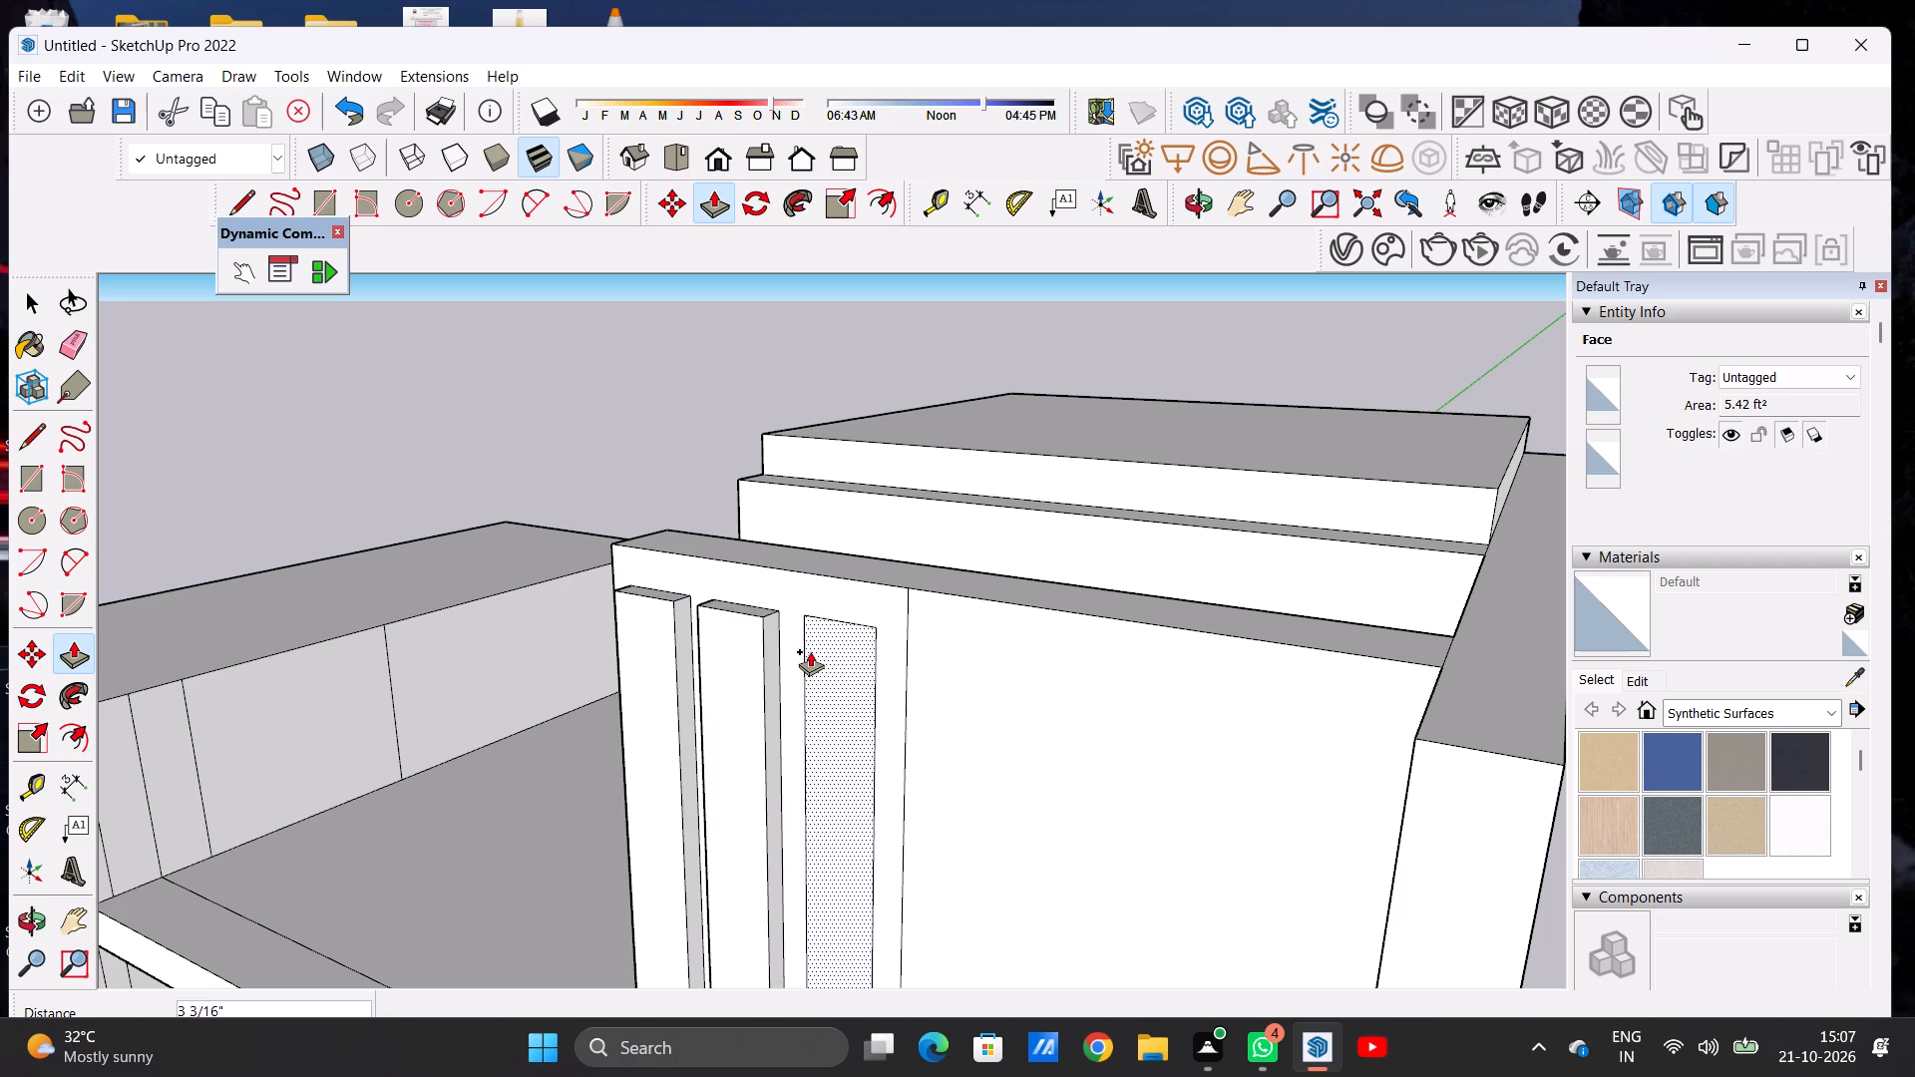
left_click(818, 651)
left_click(761, 619)
key("space")
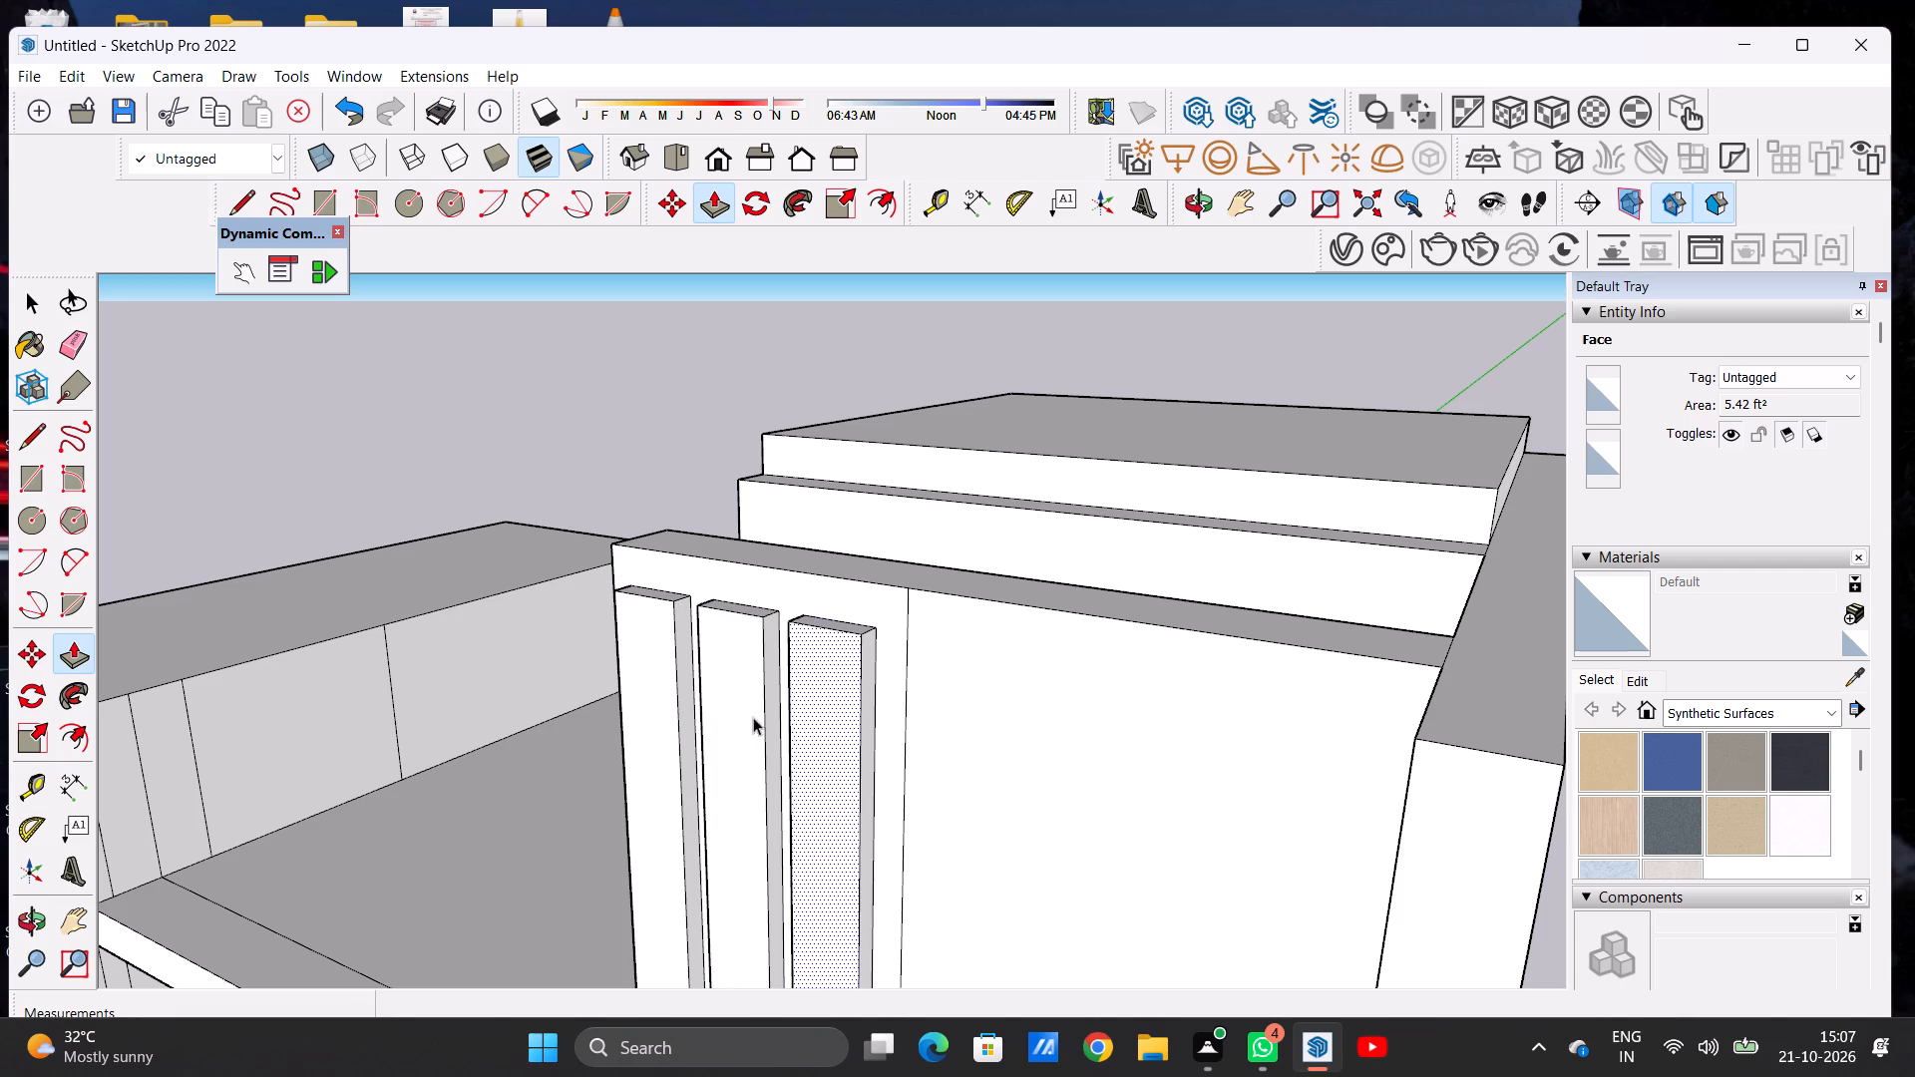
Examine the whole front elevation, including the three raised-wall strips and the small vertical bars behind the lower balcony parapet, from several angles.
scroll(753, 717, "down", 7)
scroll(753, 717, "up", 1)
scroll(753, 717, "down", 7)
middle_click_drag(714, 743, 1024, 649)
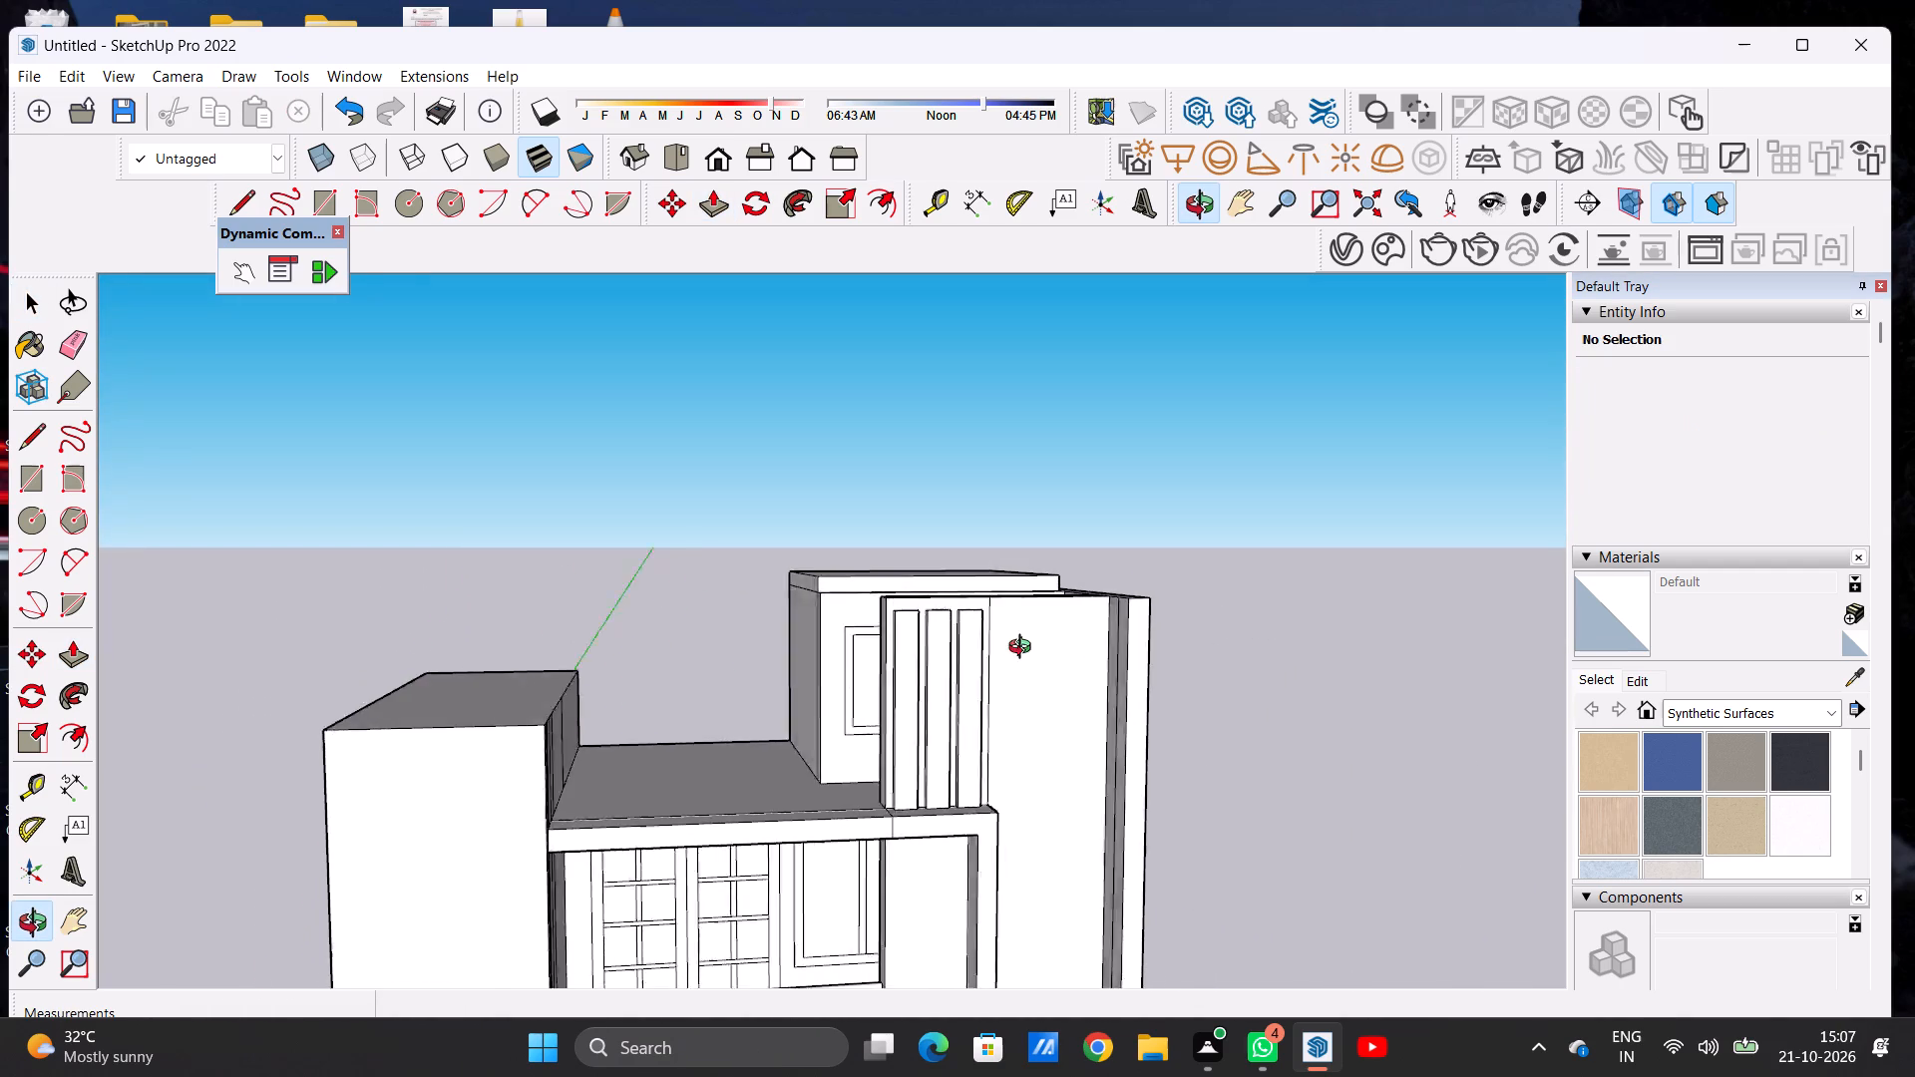
middle_click_drag(1024, 649, 955, 659)
scroll(852, 755, "down", 5)
scroll(860, 756, "up", 4)
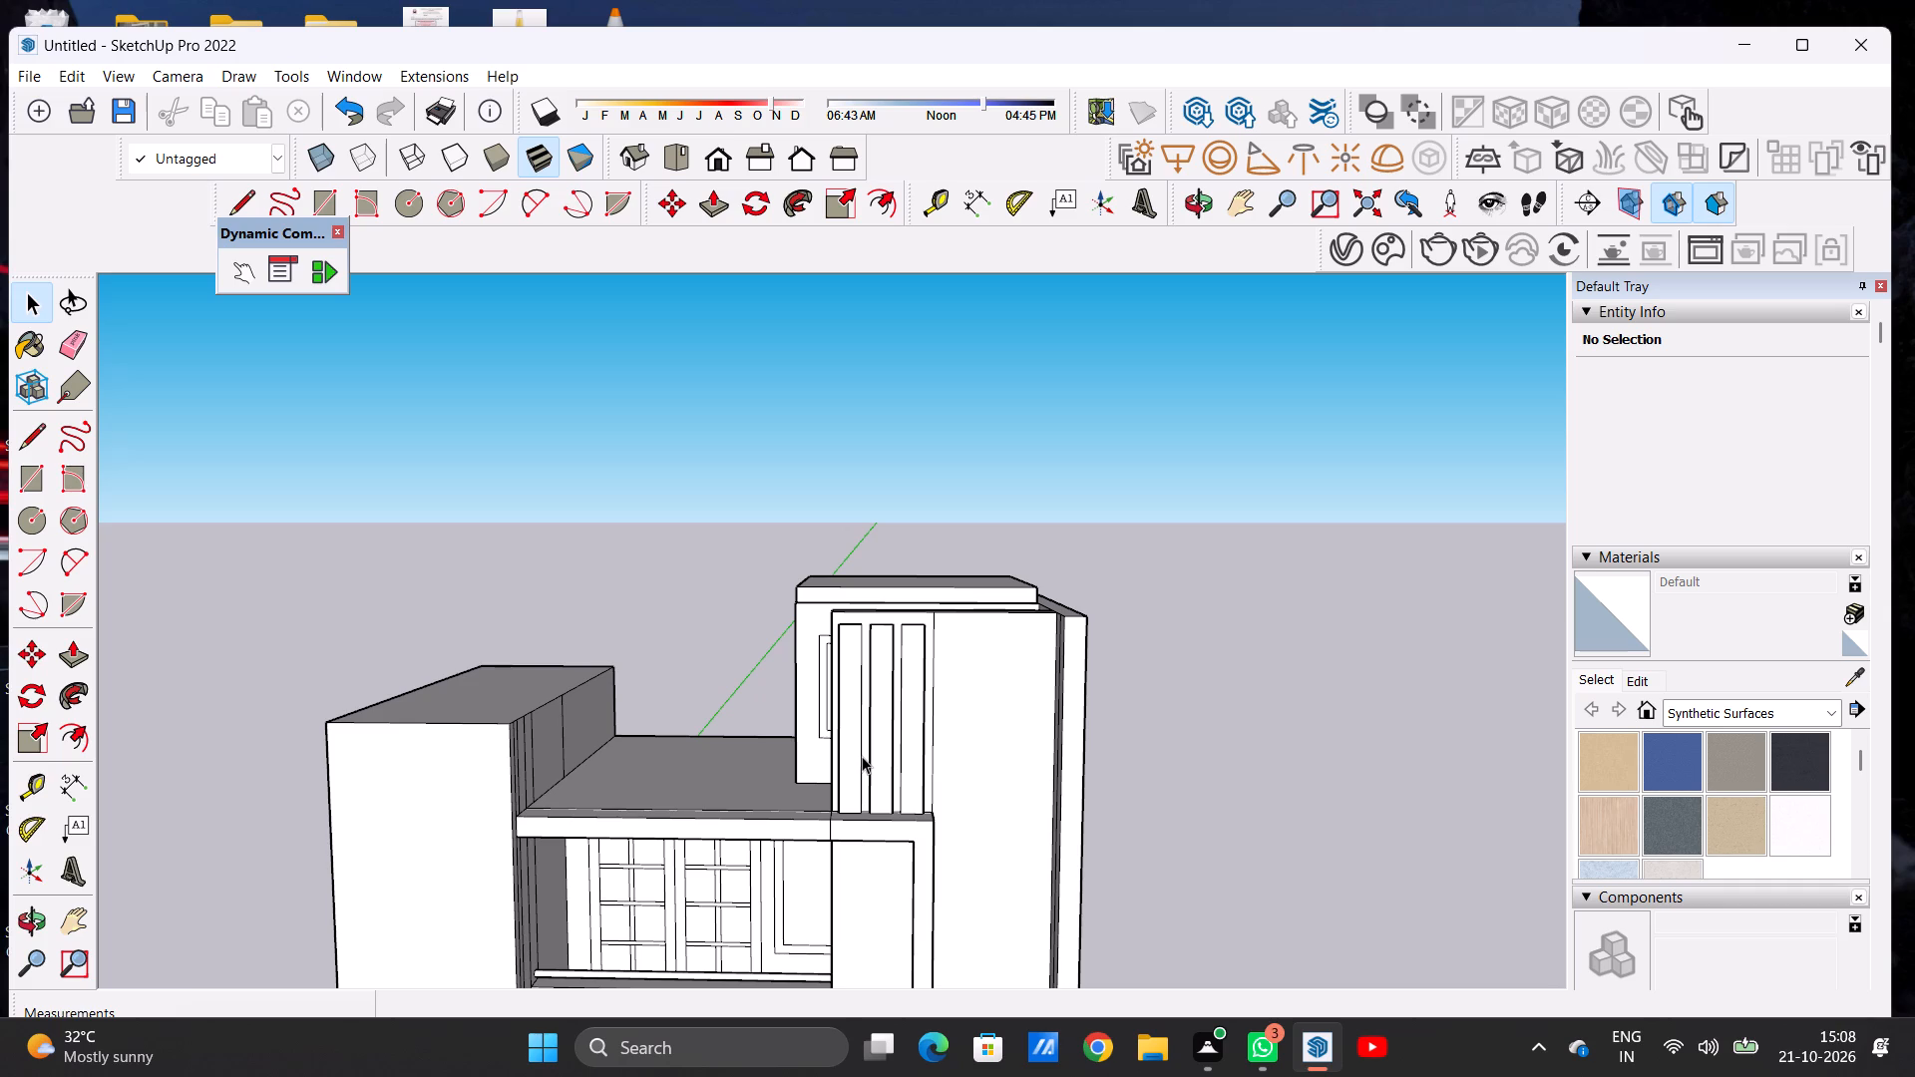
scroll(856, 754, "down", 13)
scroll(830, 763, "up", 4)
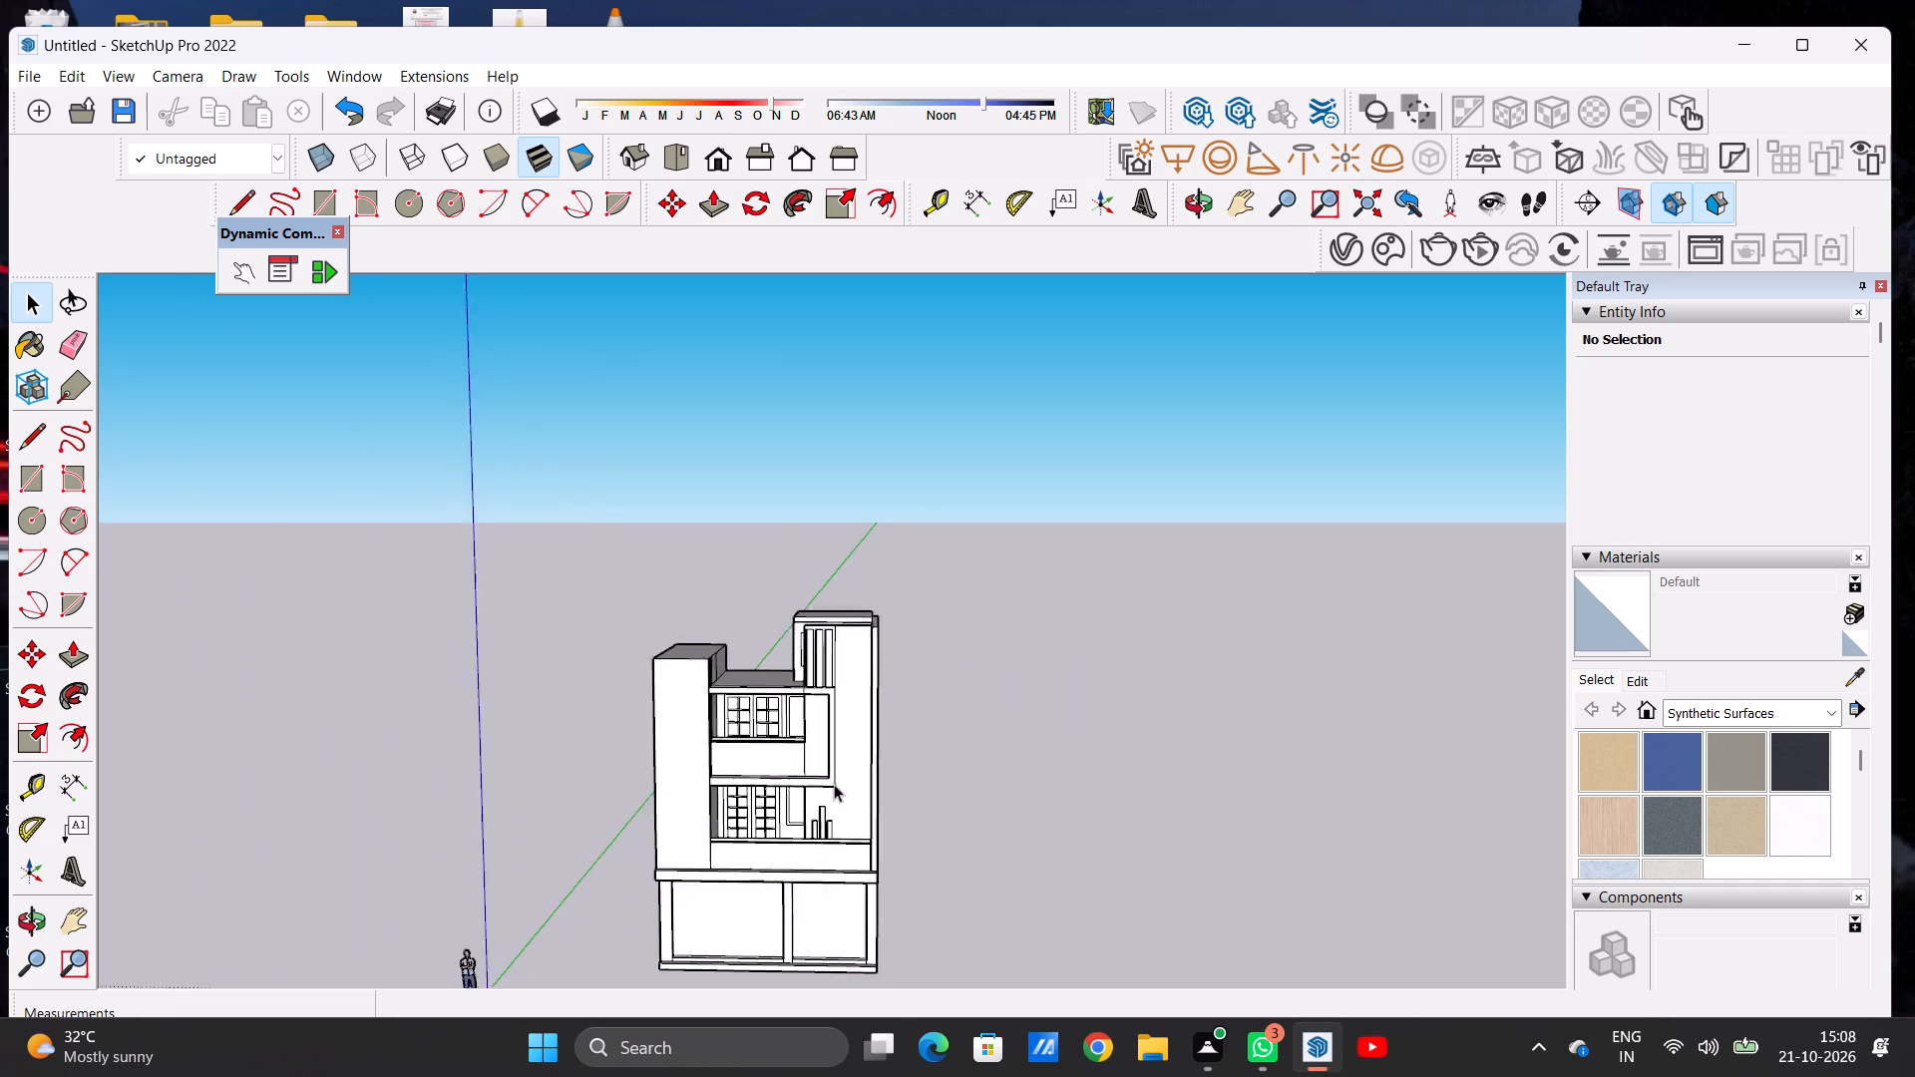
scroll(834, 784, "up", 3)
scroll(848, 625, "down", 2)
scroll(793, 550, "down", 3)
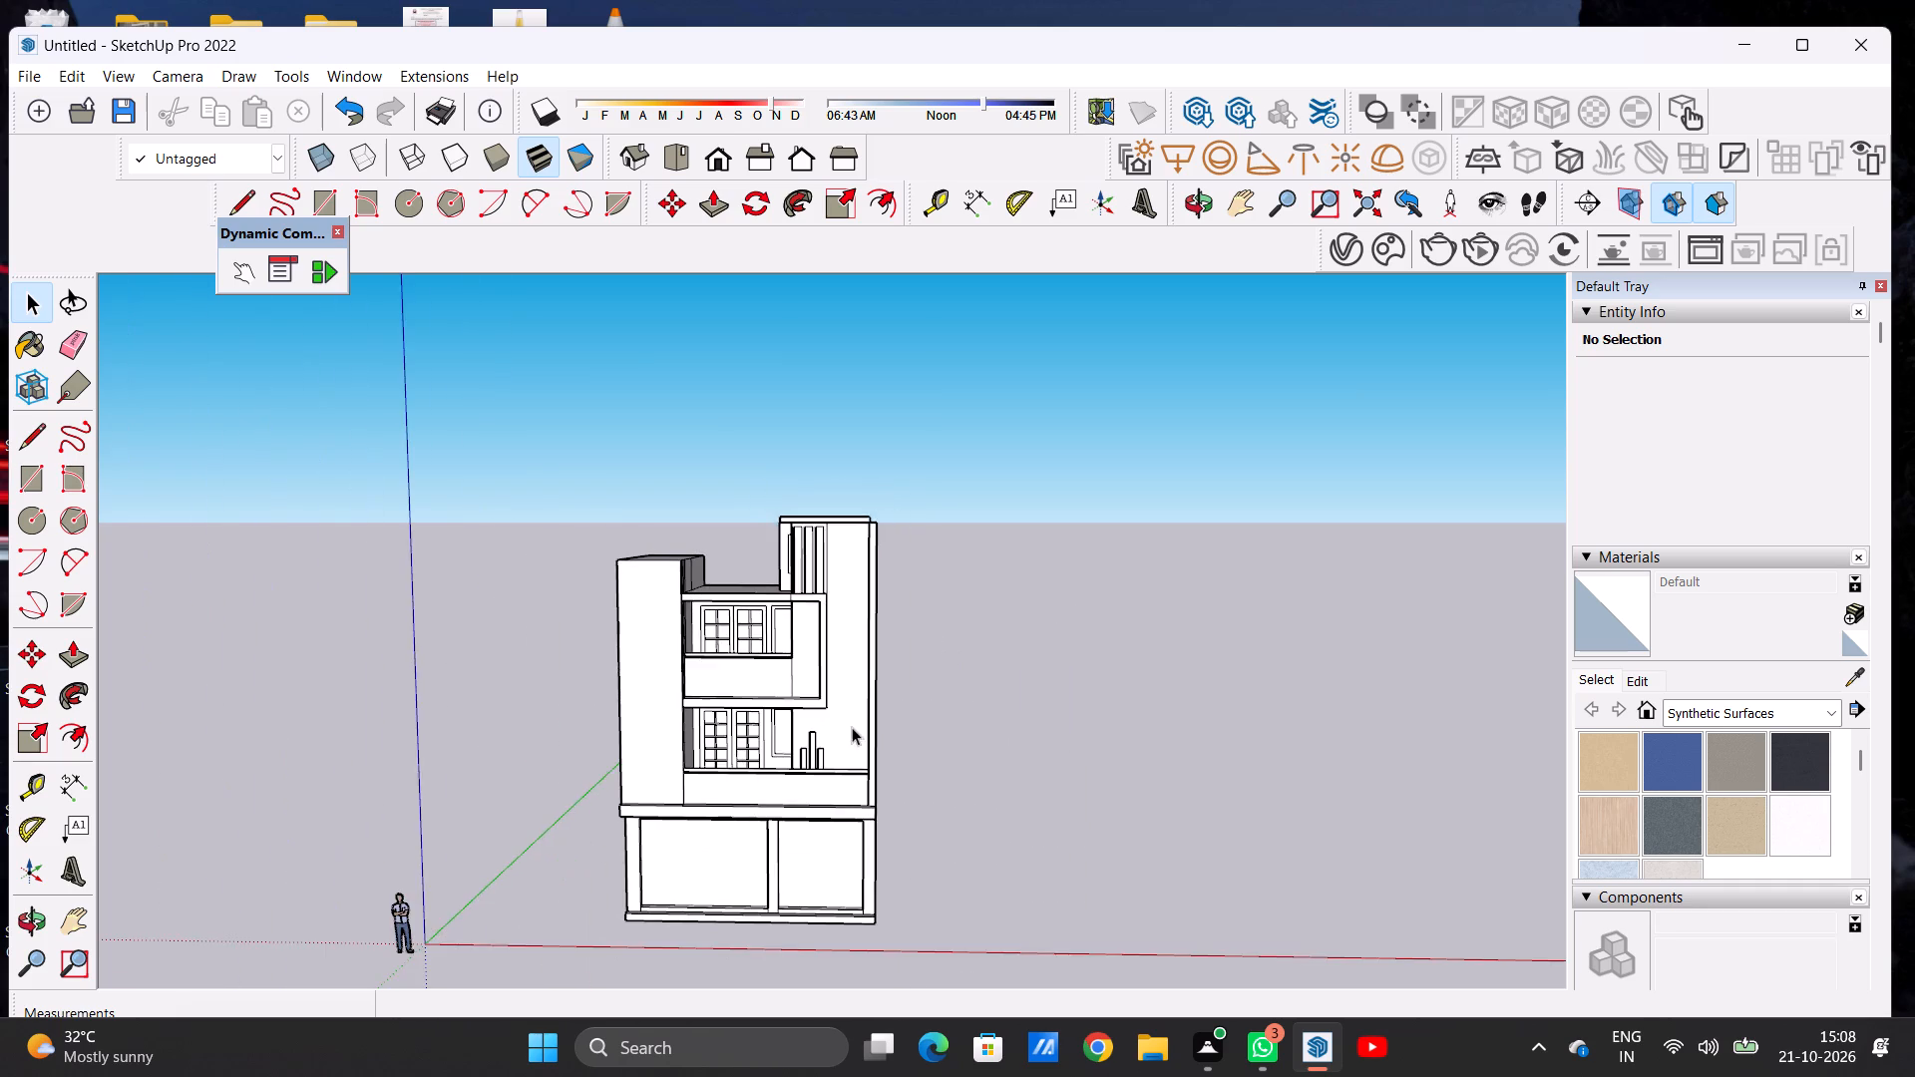
scroll(844, 766, "up", 5)
middle_click_drag(817, 730, 830, 765)
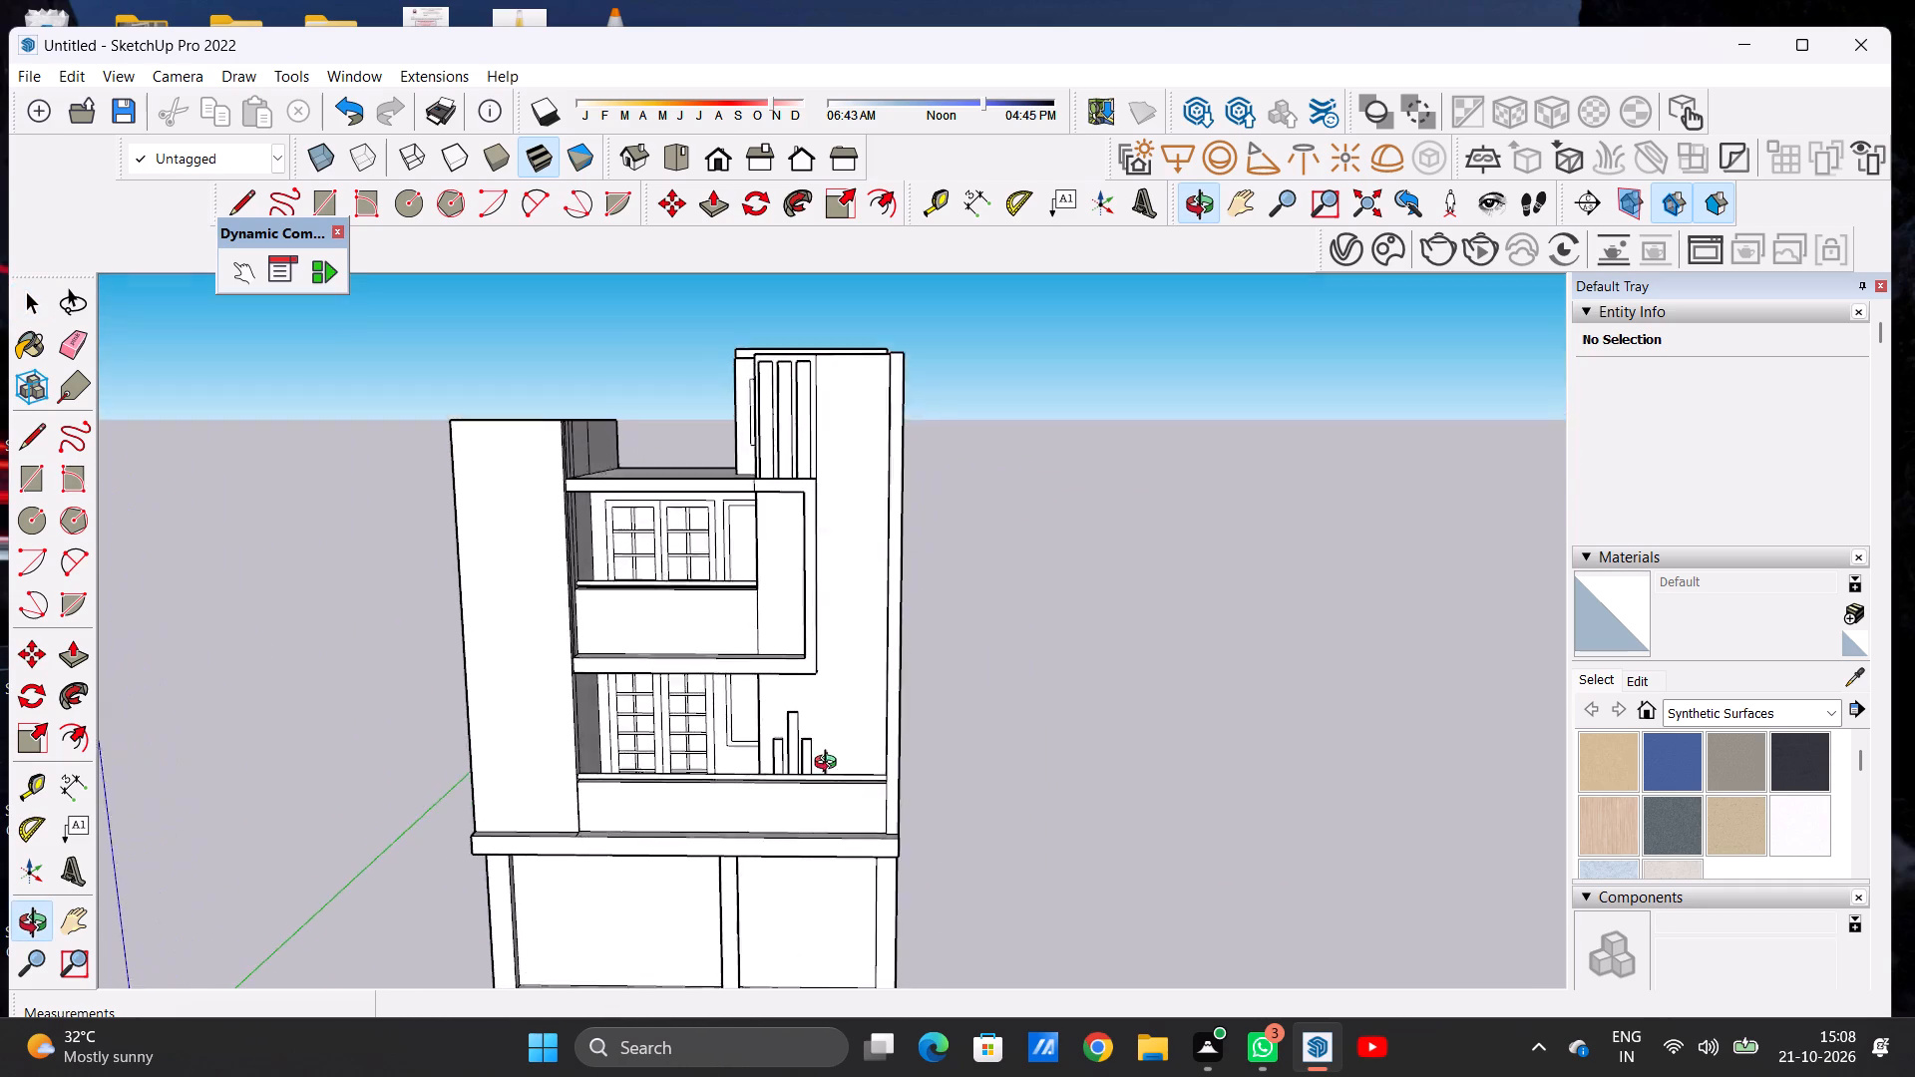
middle_click_drag(830, 765, 825, 710)
scroll(870, 778, "up", 6)
middle_click_drag(781, 583, 779, 732)
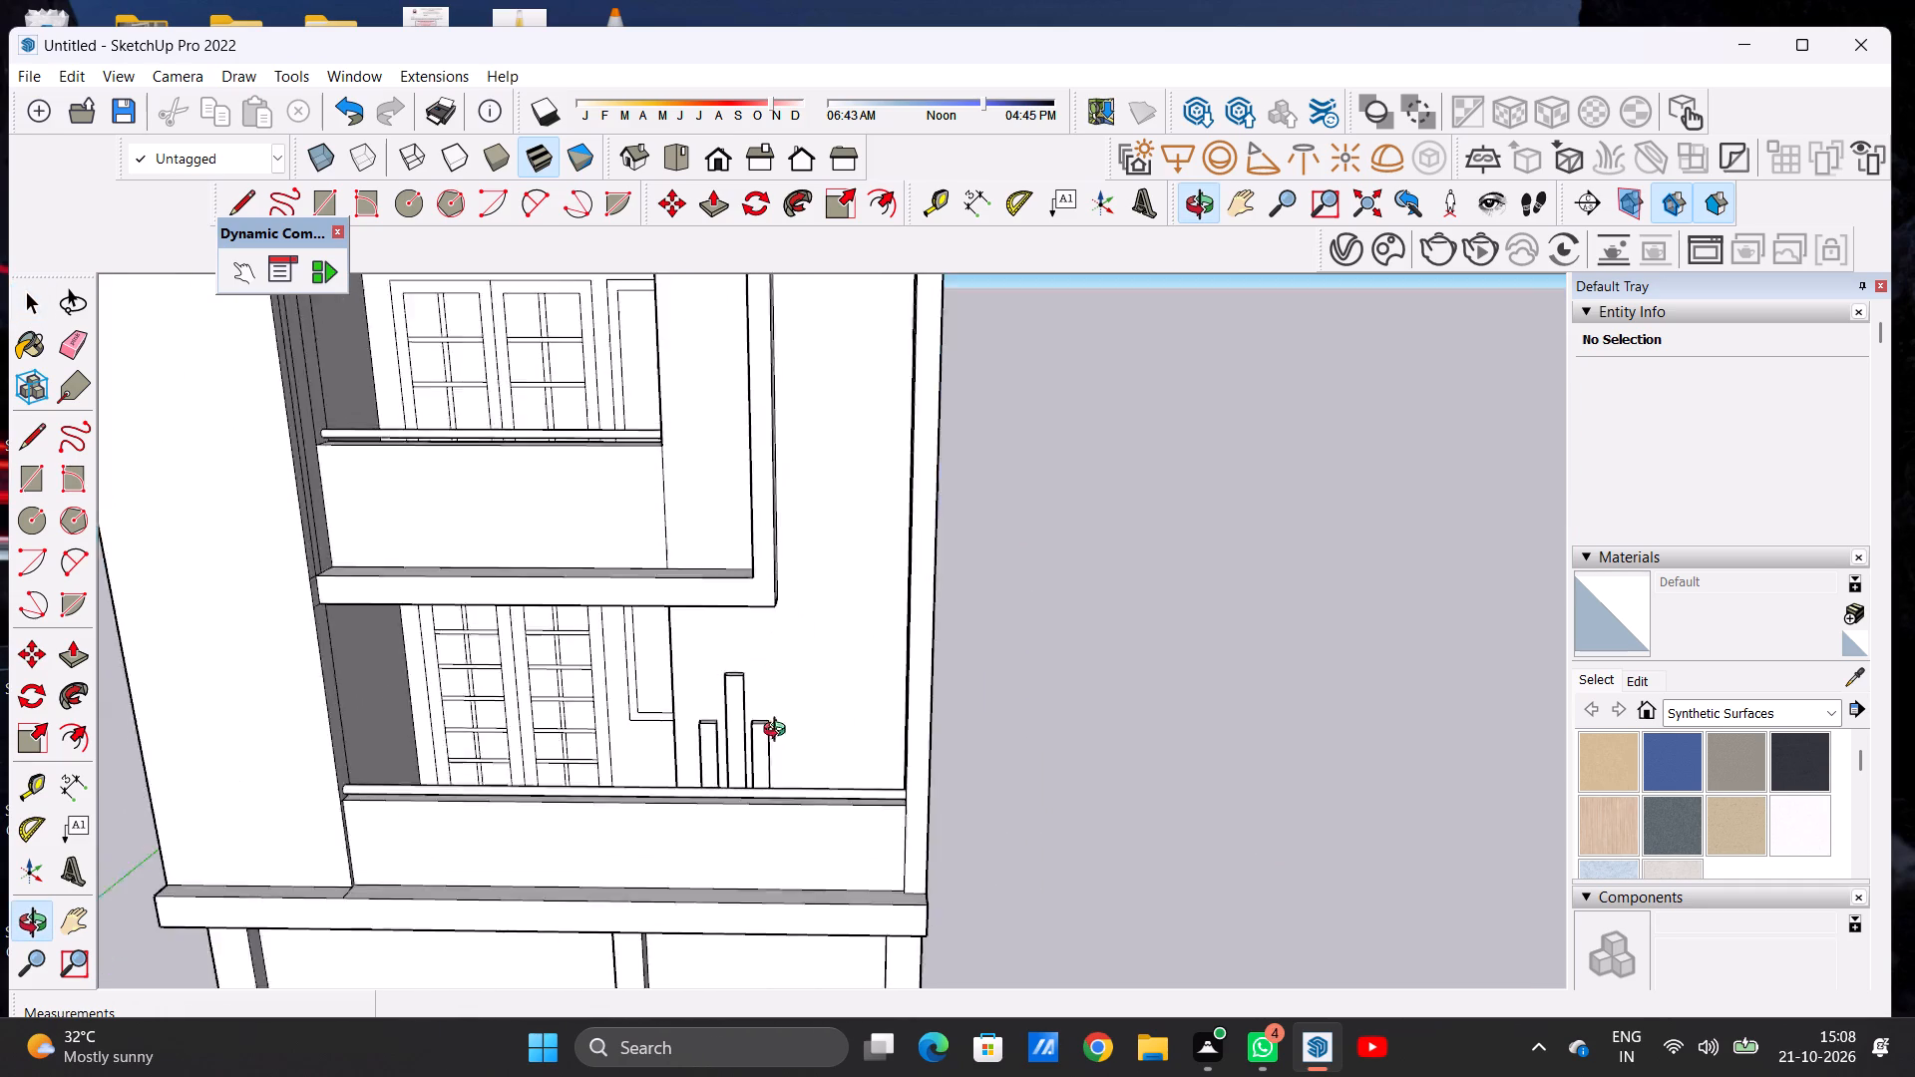
middle_click_drag(779, 732, 805, 758)
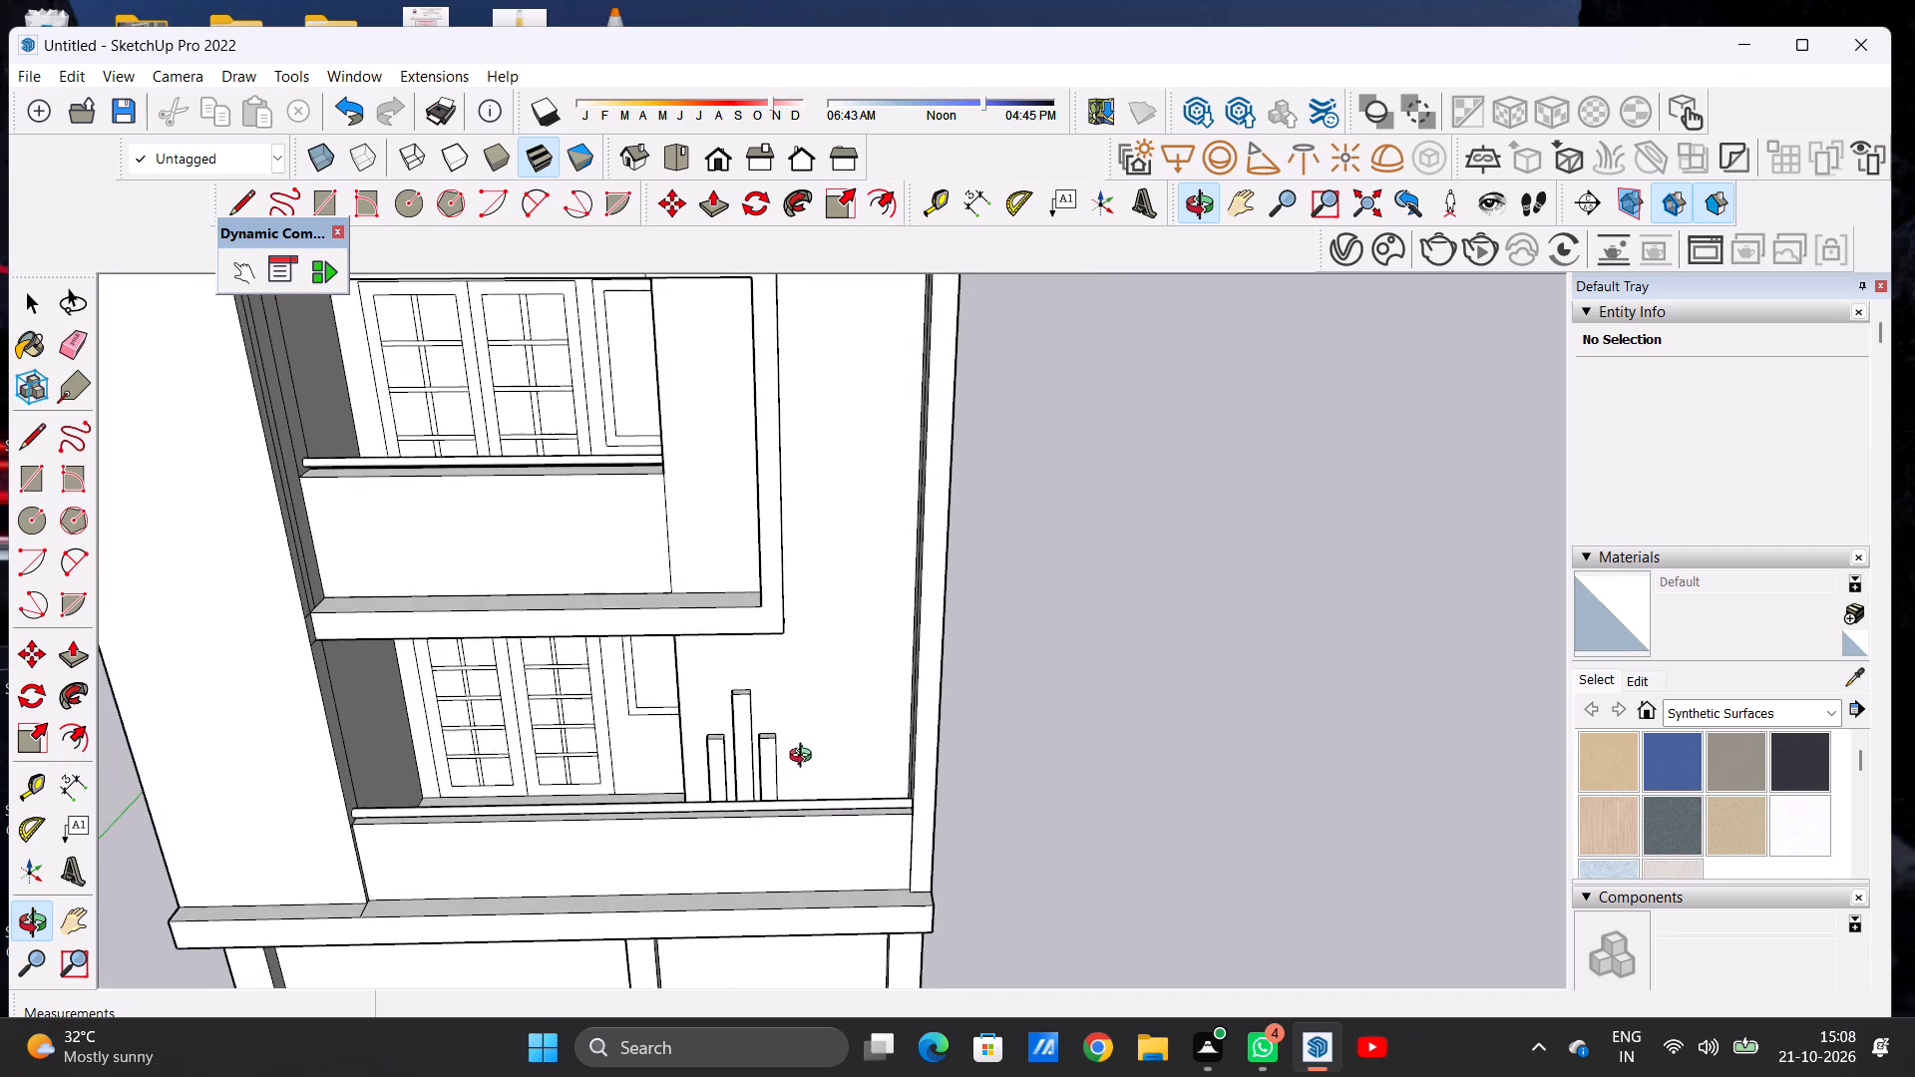
middle_click_drag(805, 758, 800, 754)
scroll(794, 749, "down", 12)
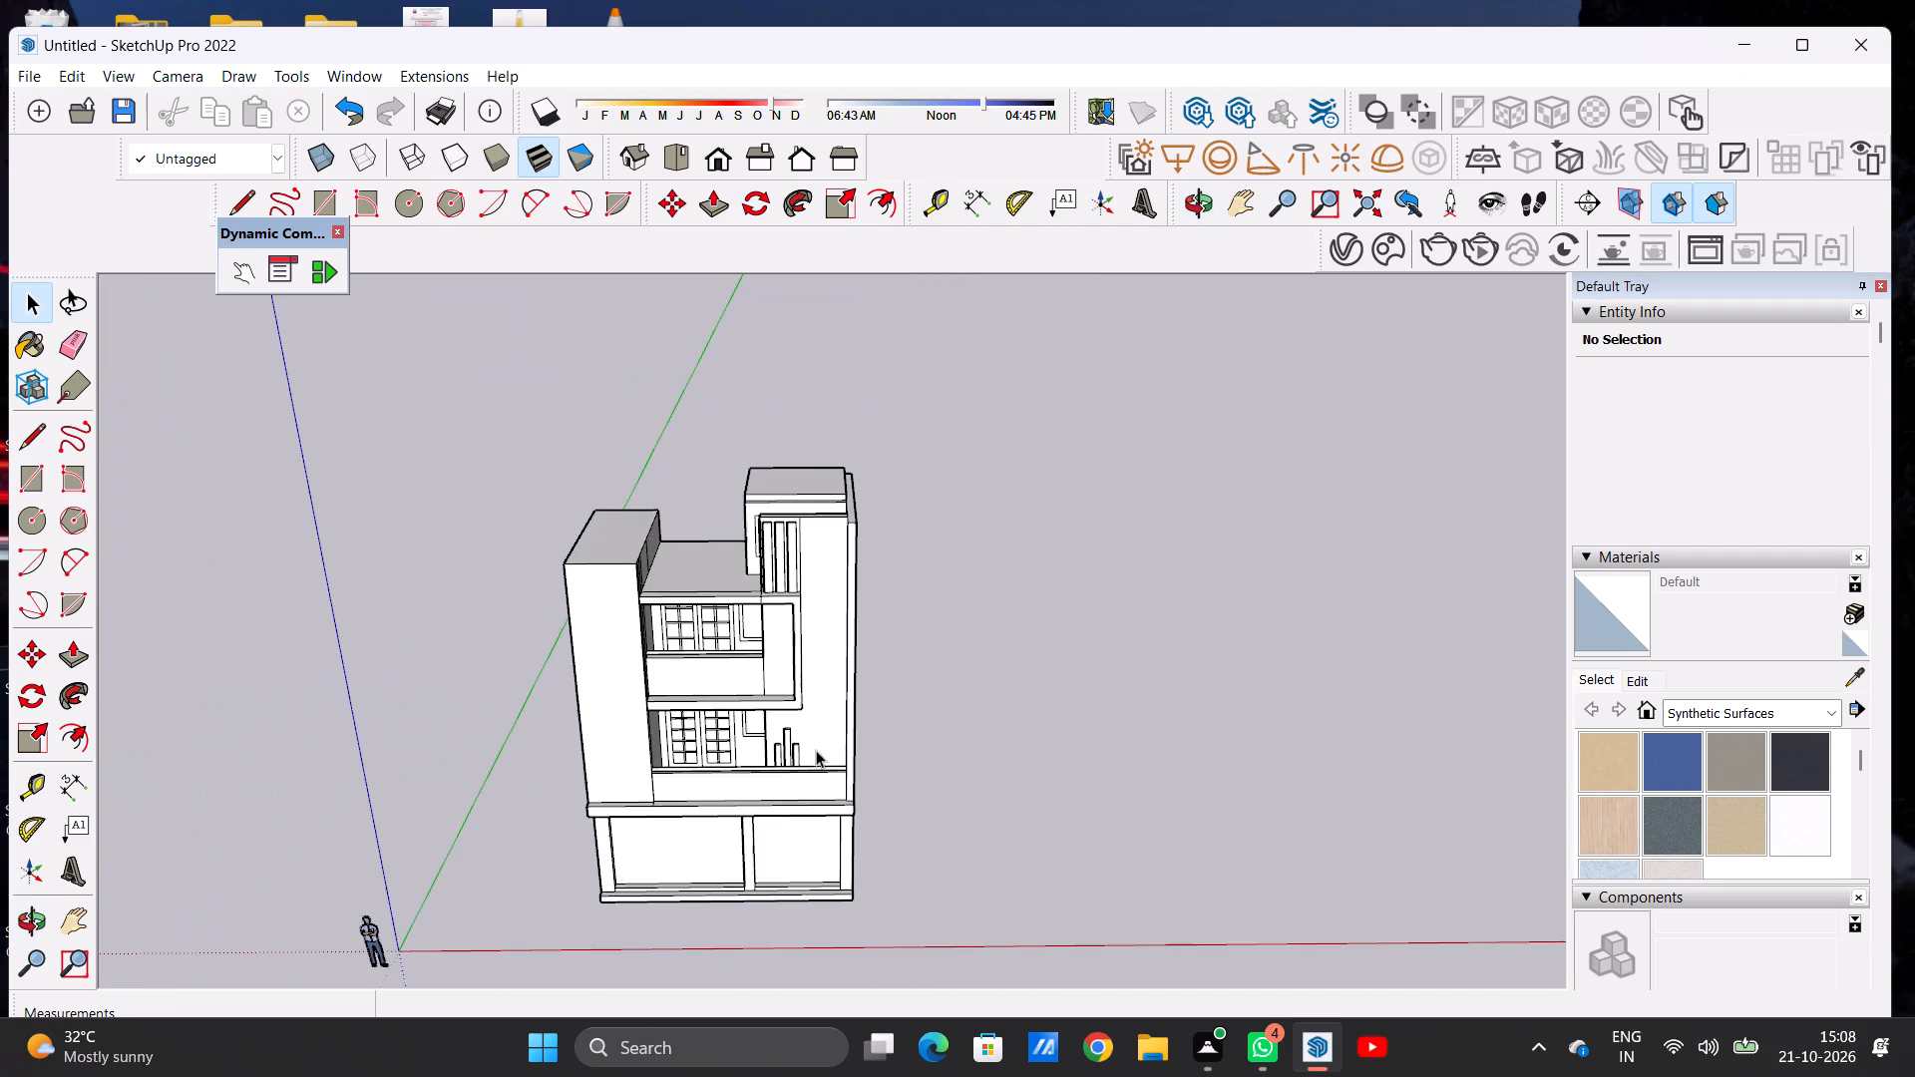
middle_click_drag(821, 722, 795, 599)
scroll(870, 674, "down", 5)
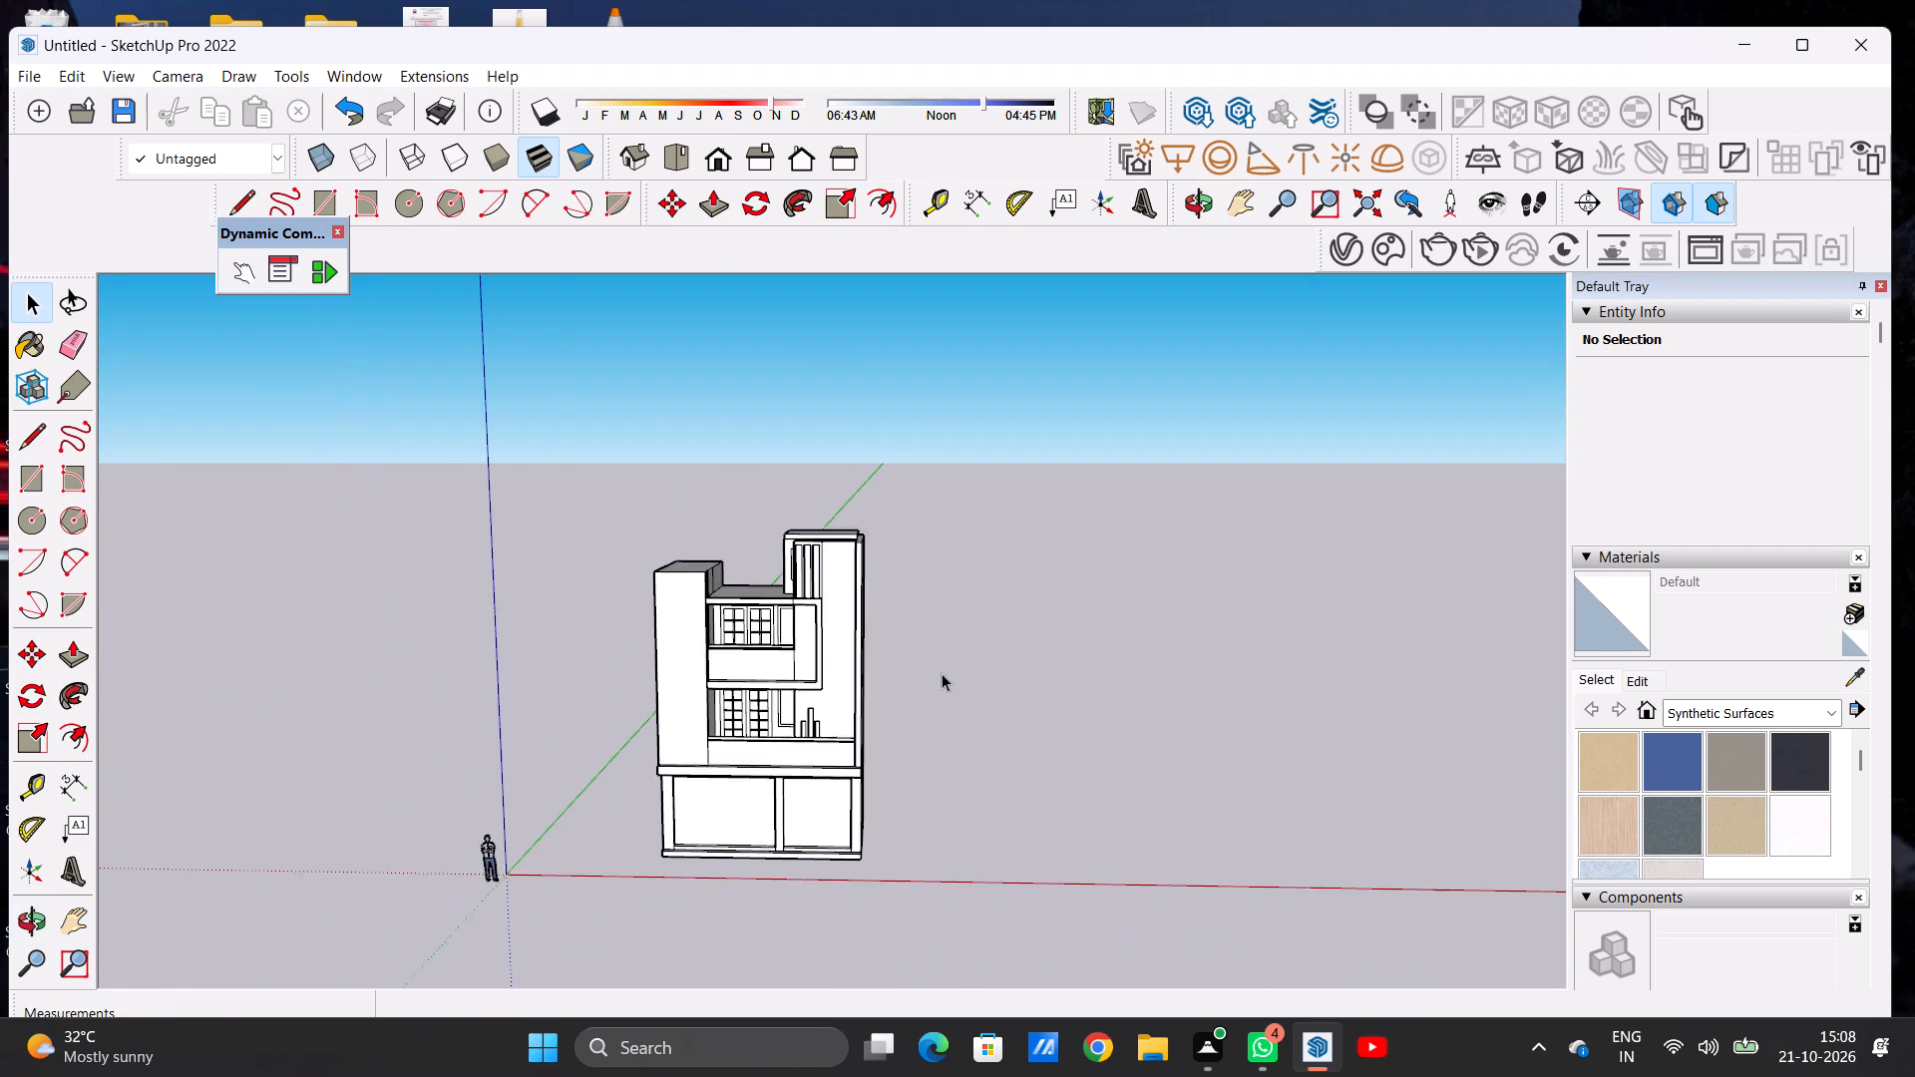
scroll(942, 673, "down", 2)
scroll(724, 695, "up", 7)
scroll(662, 690, "down", 5)
scroll(888, 638, "up", 3)
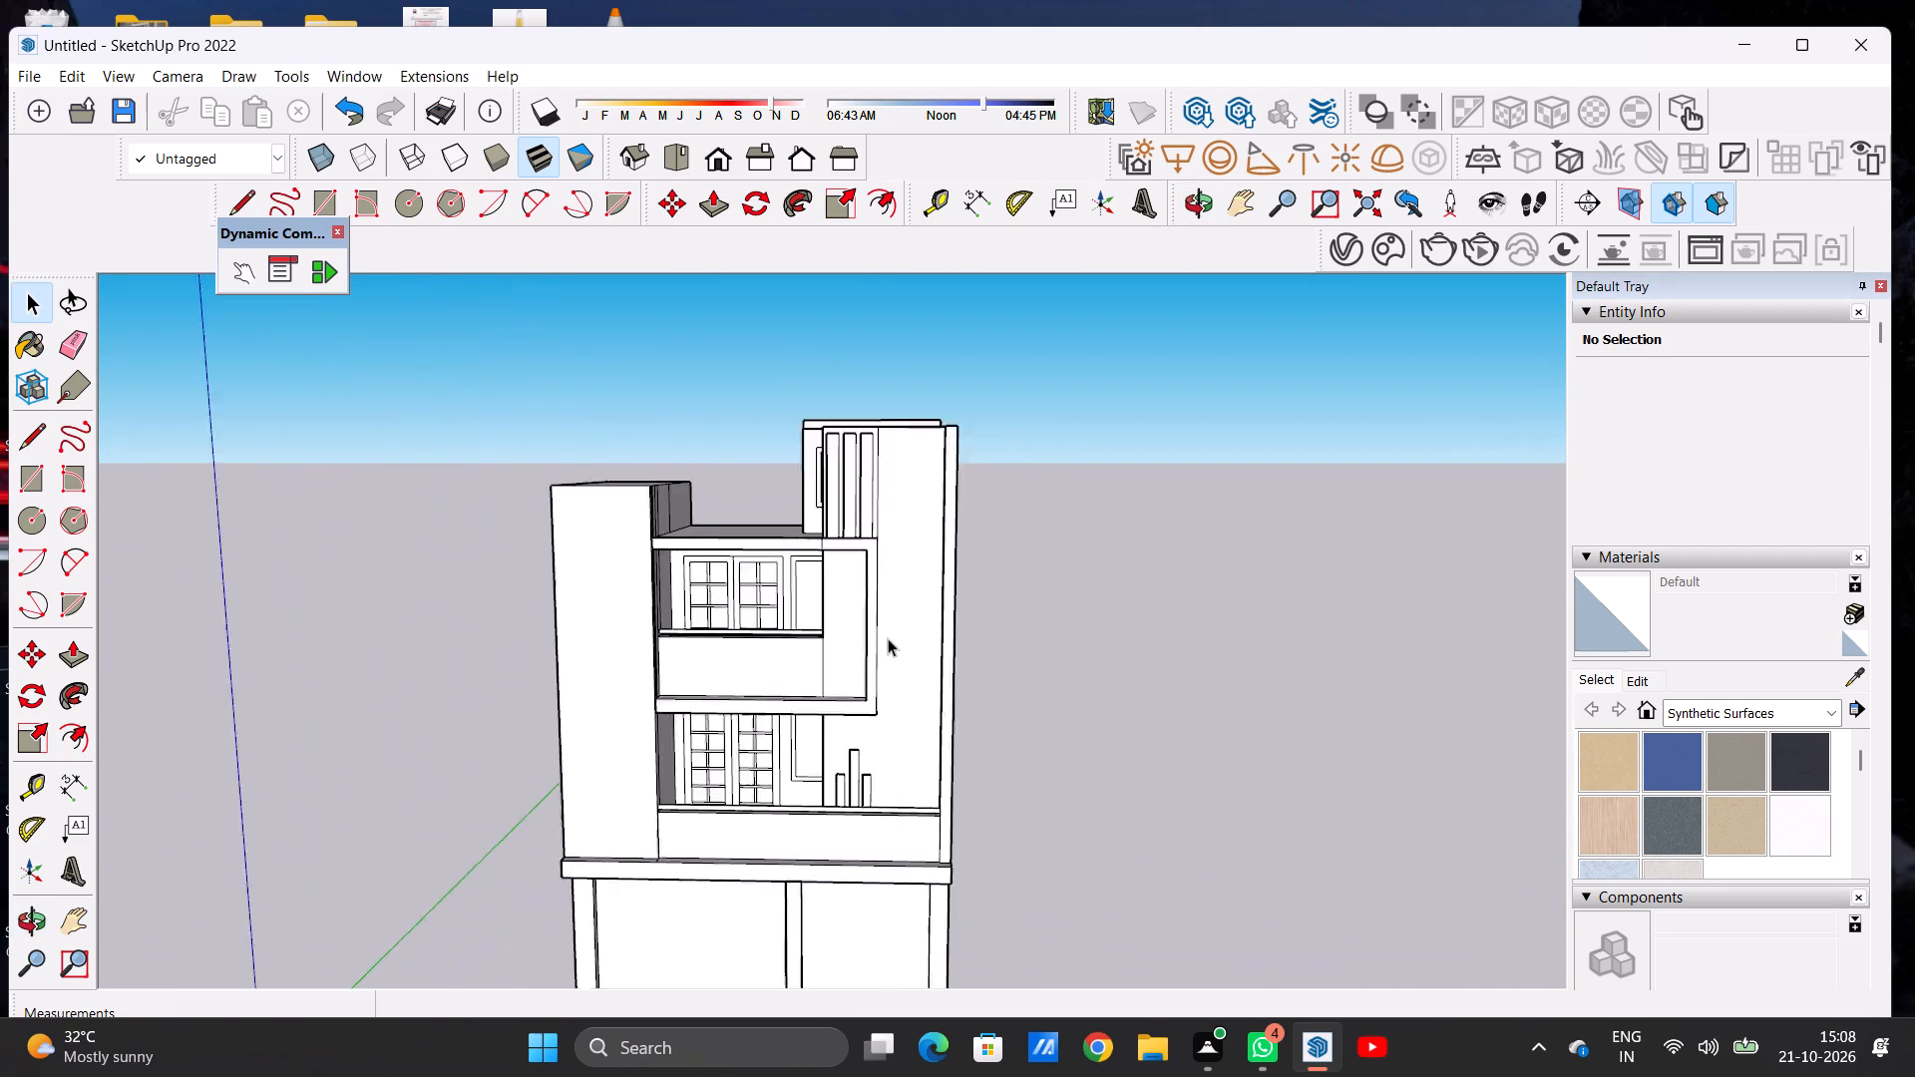
scroll(888, 638, "up", 4)
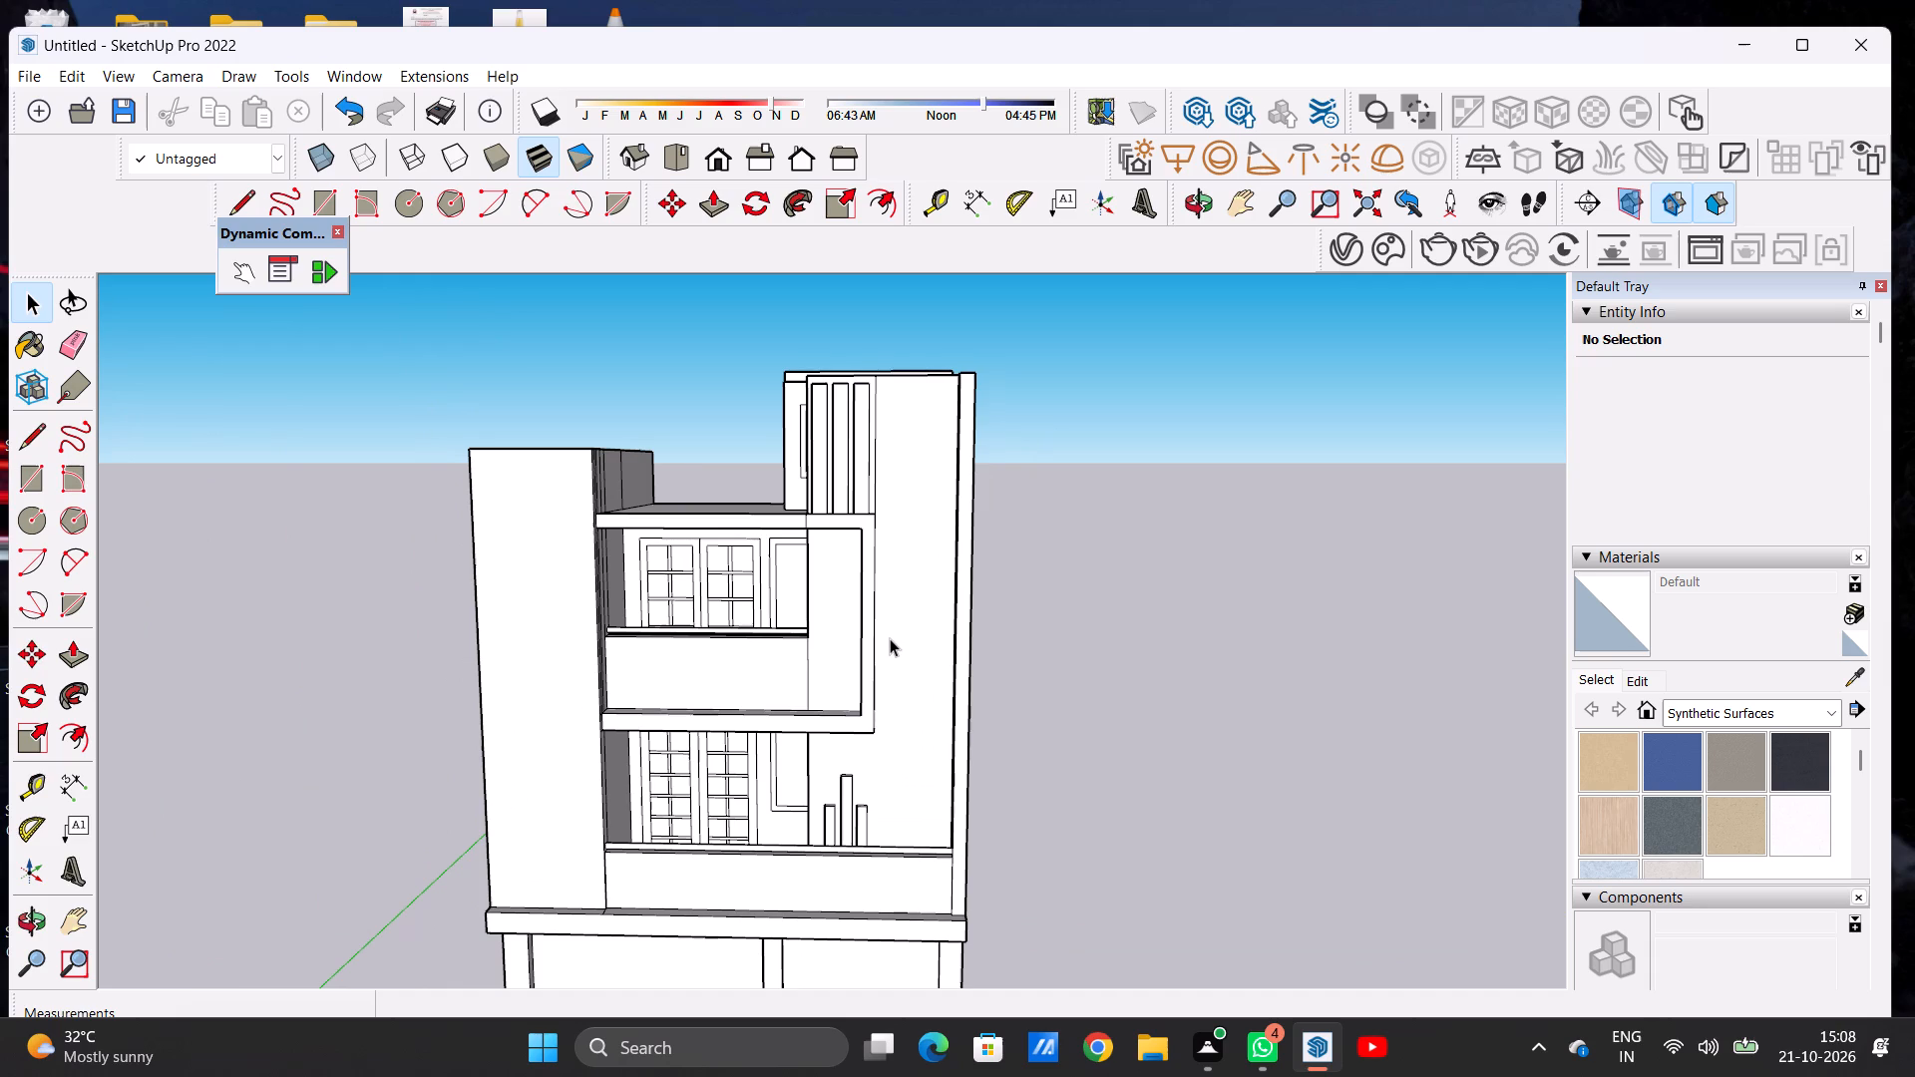
Push/Pull the rooftop room's open side wall outward by about 1' 7" and bring the front wall's thin end face flush with it.
scroll(852, 629, "down", 4)
middle_click_drag(738, 492, 1138, 521)
scroll(784, 501, "up", 7)
middle_click_drag(786, 481, 558, 523)
scroll(558, 523, "up", 1)
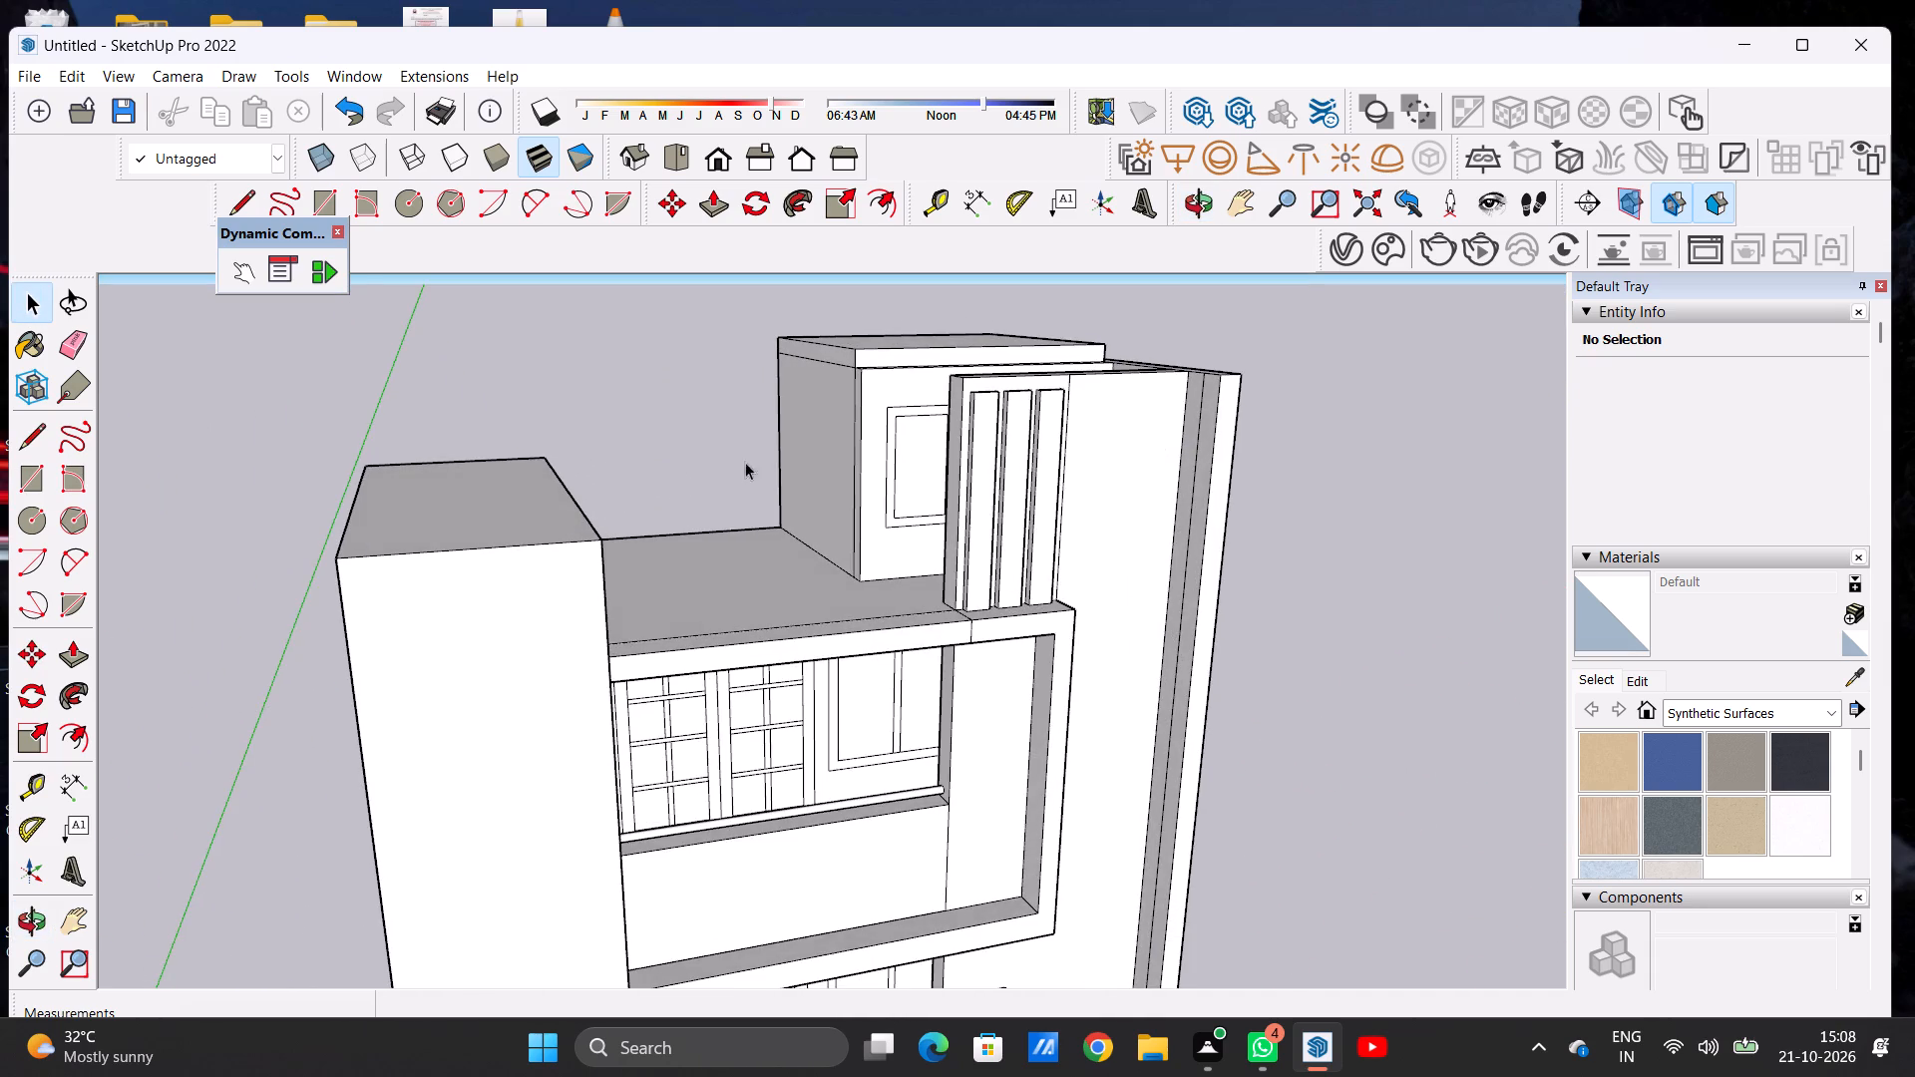
scroll(777, 456, "up", 2)
key("p")
left_click(839, 412)
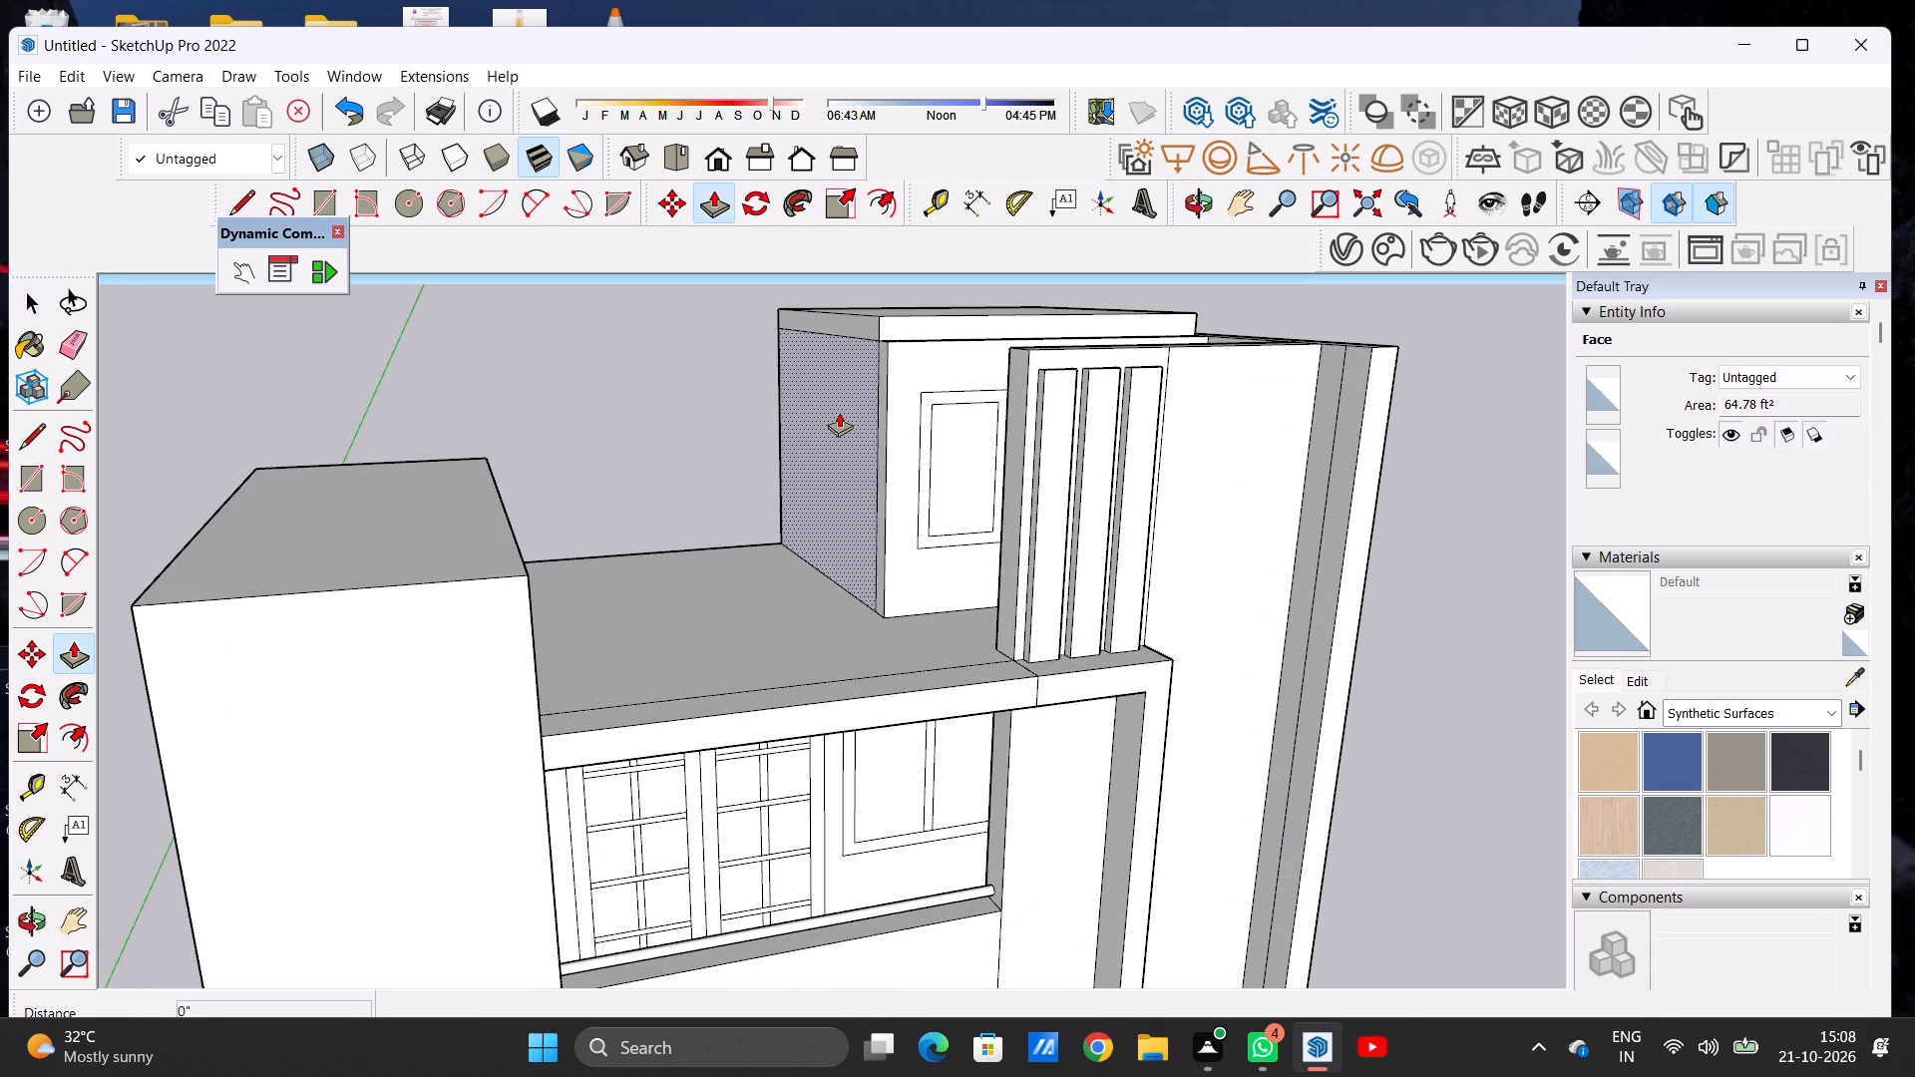
left_click(786, 425)
scroll(865, 337, "up", 6)
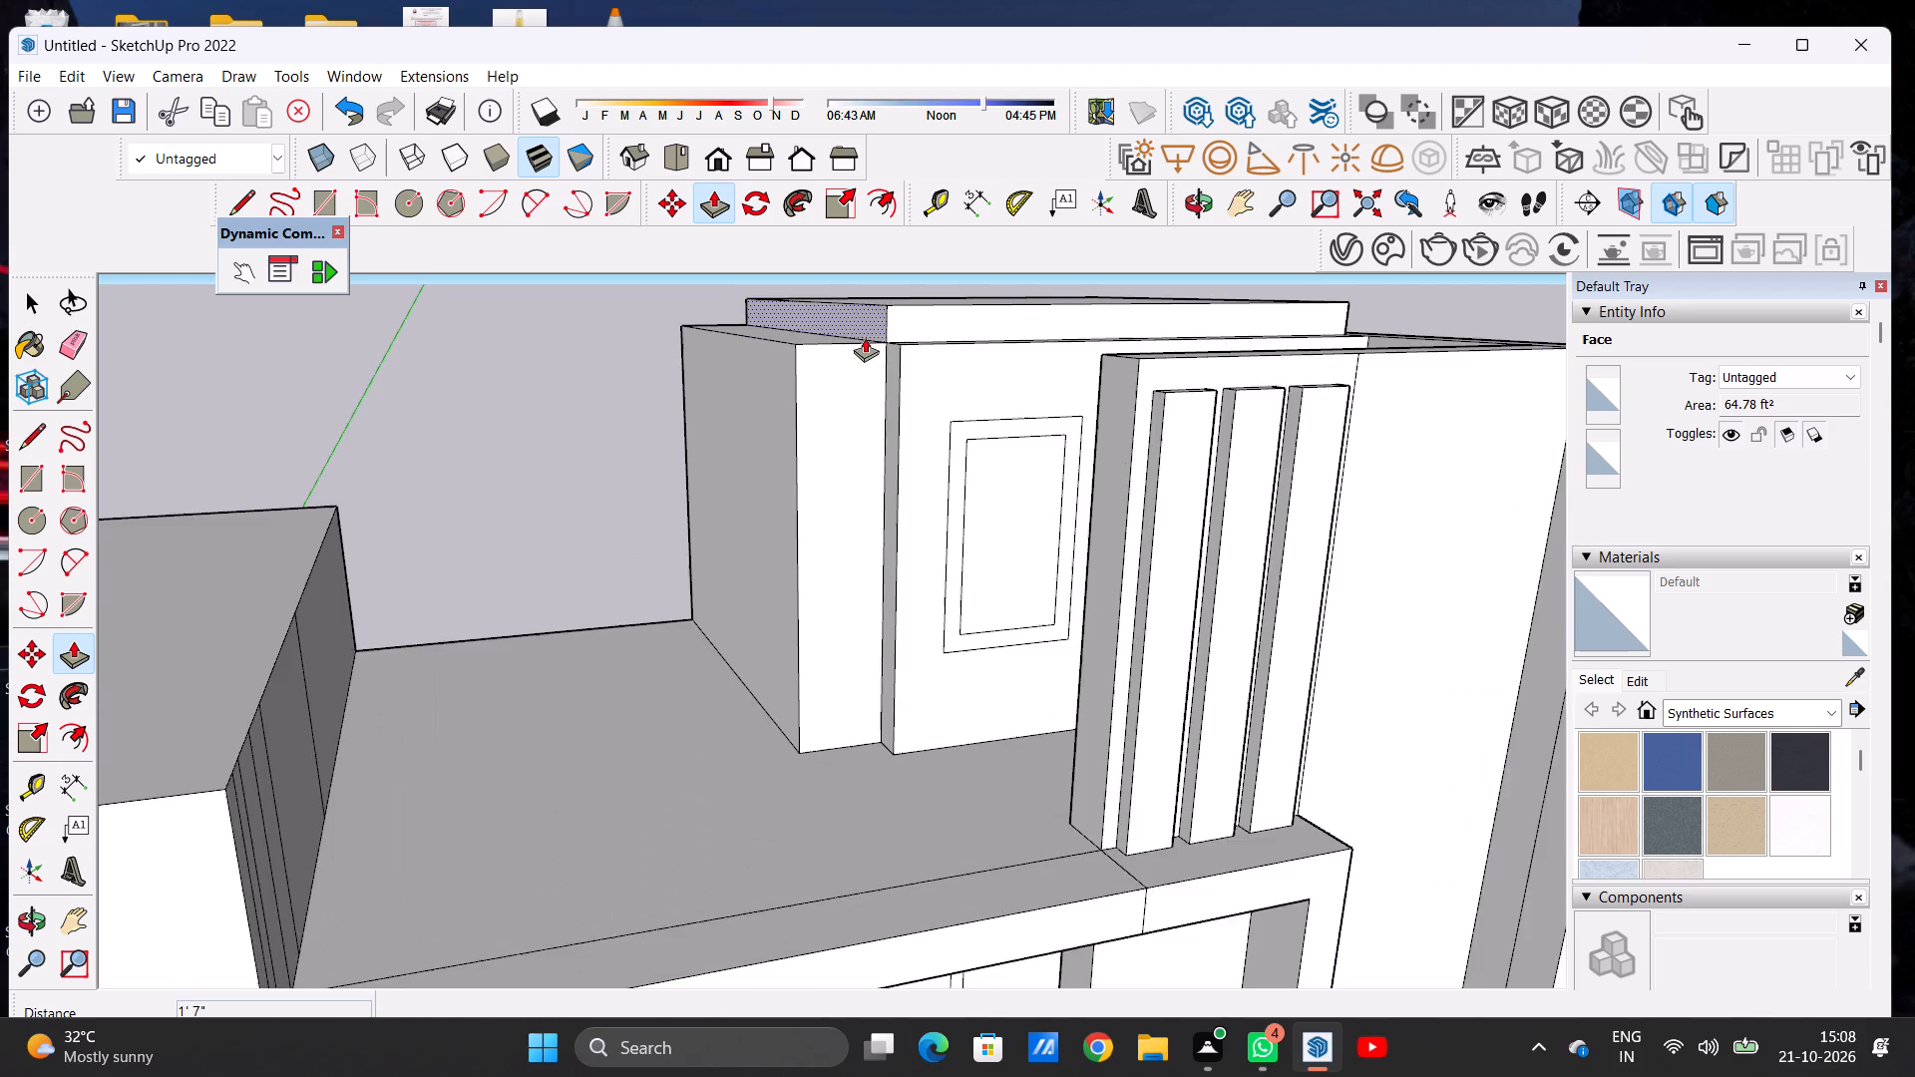
left_click(899, 366)
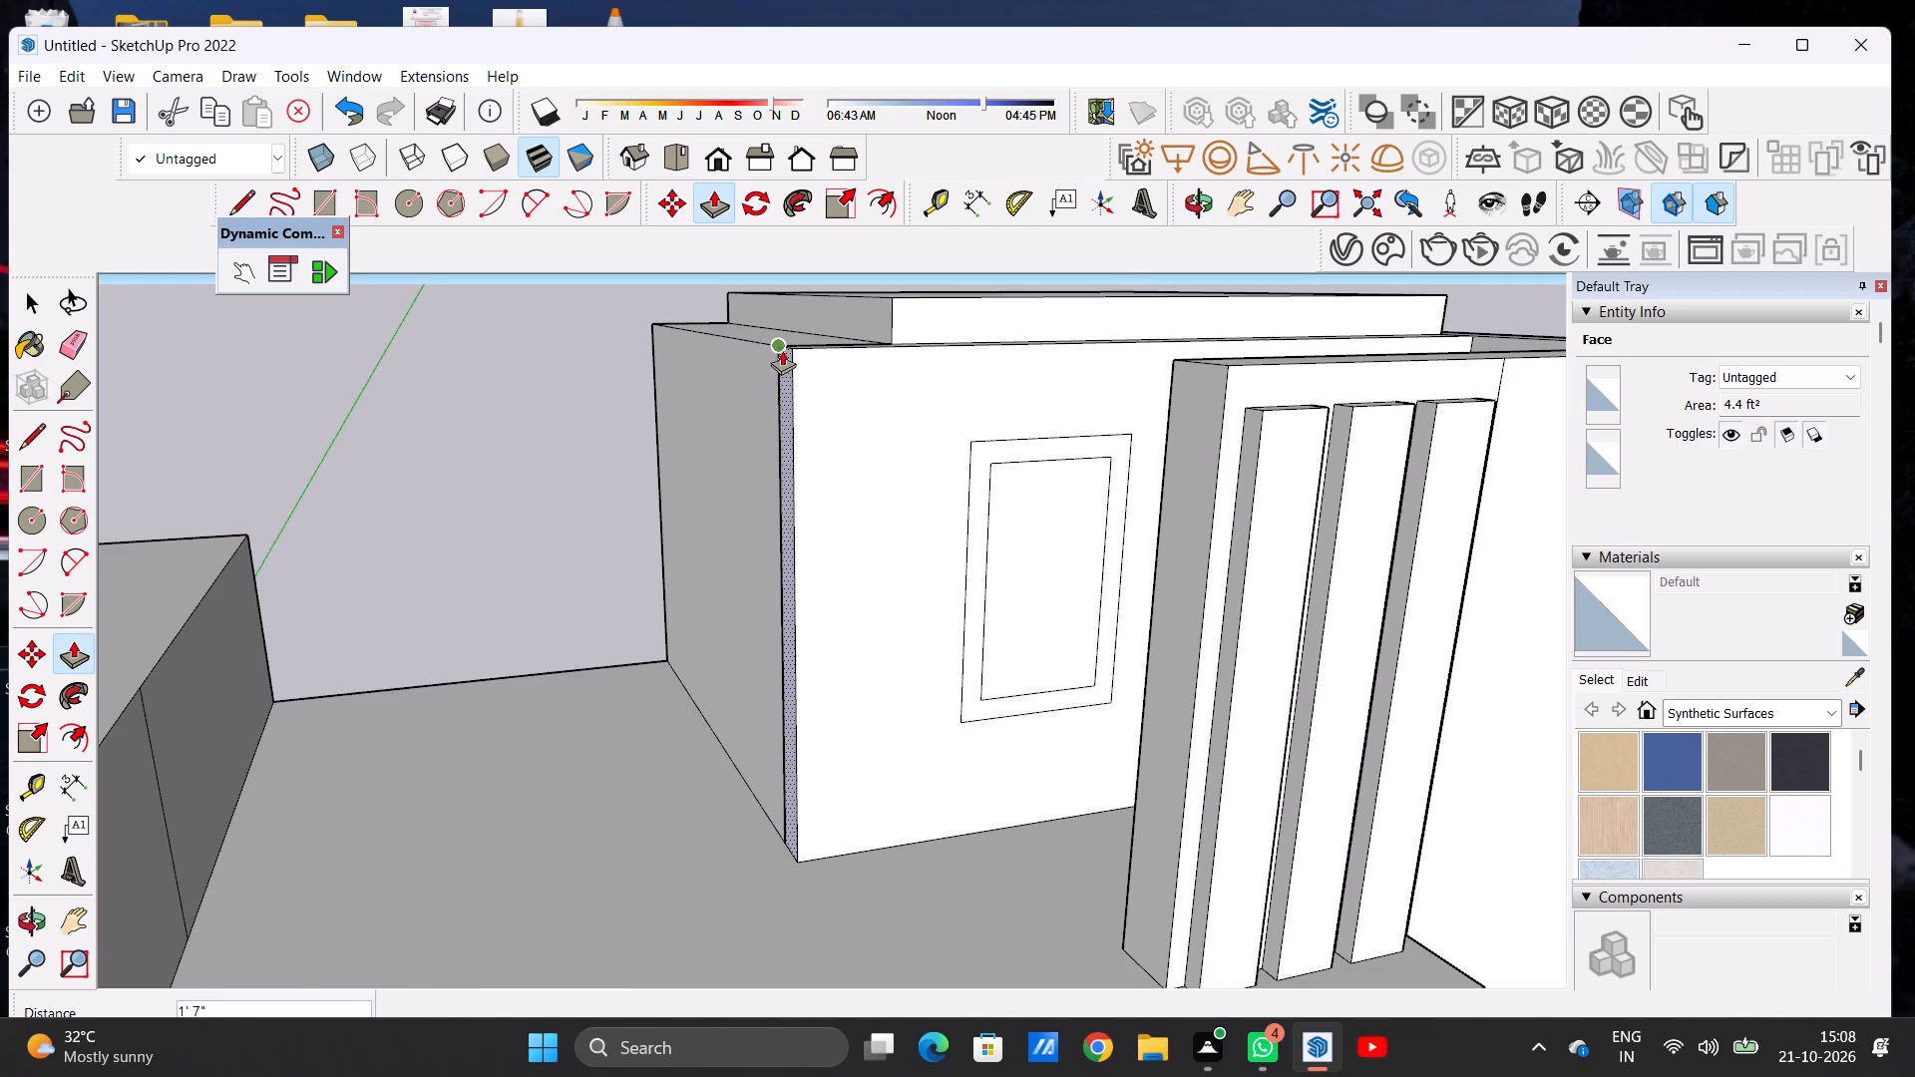
left_click(782, 350)
key("space")
Extend the rooftop room's open side wall outward by about another 1' 3 7/16" and pull the front wall's thin end face flush with it.
scroll(713, 543, "down", 16)
middle_click_drag(814, 557, 674, 544)
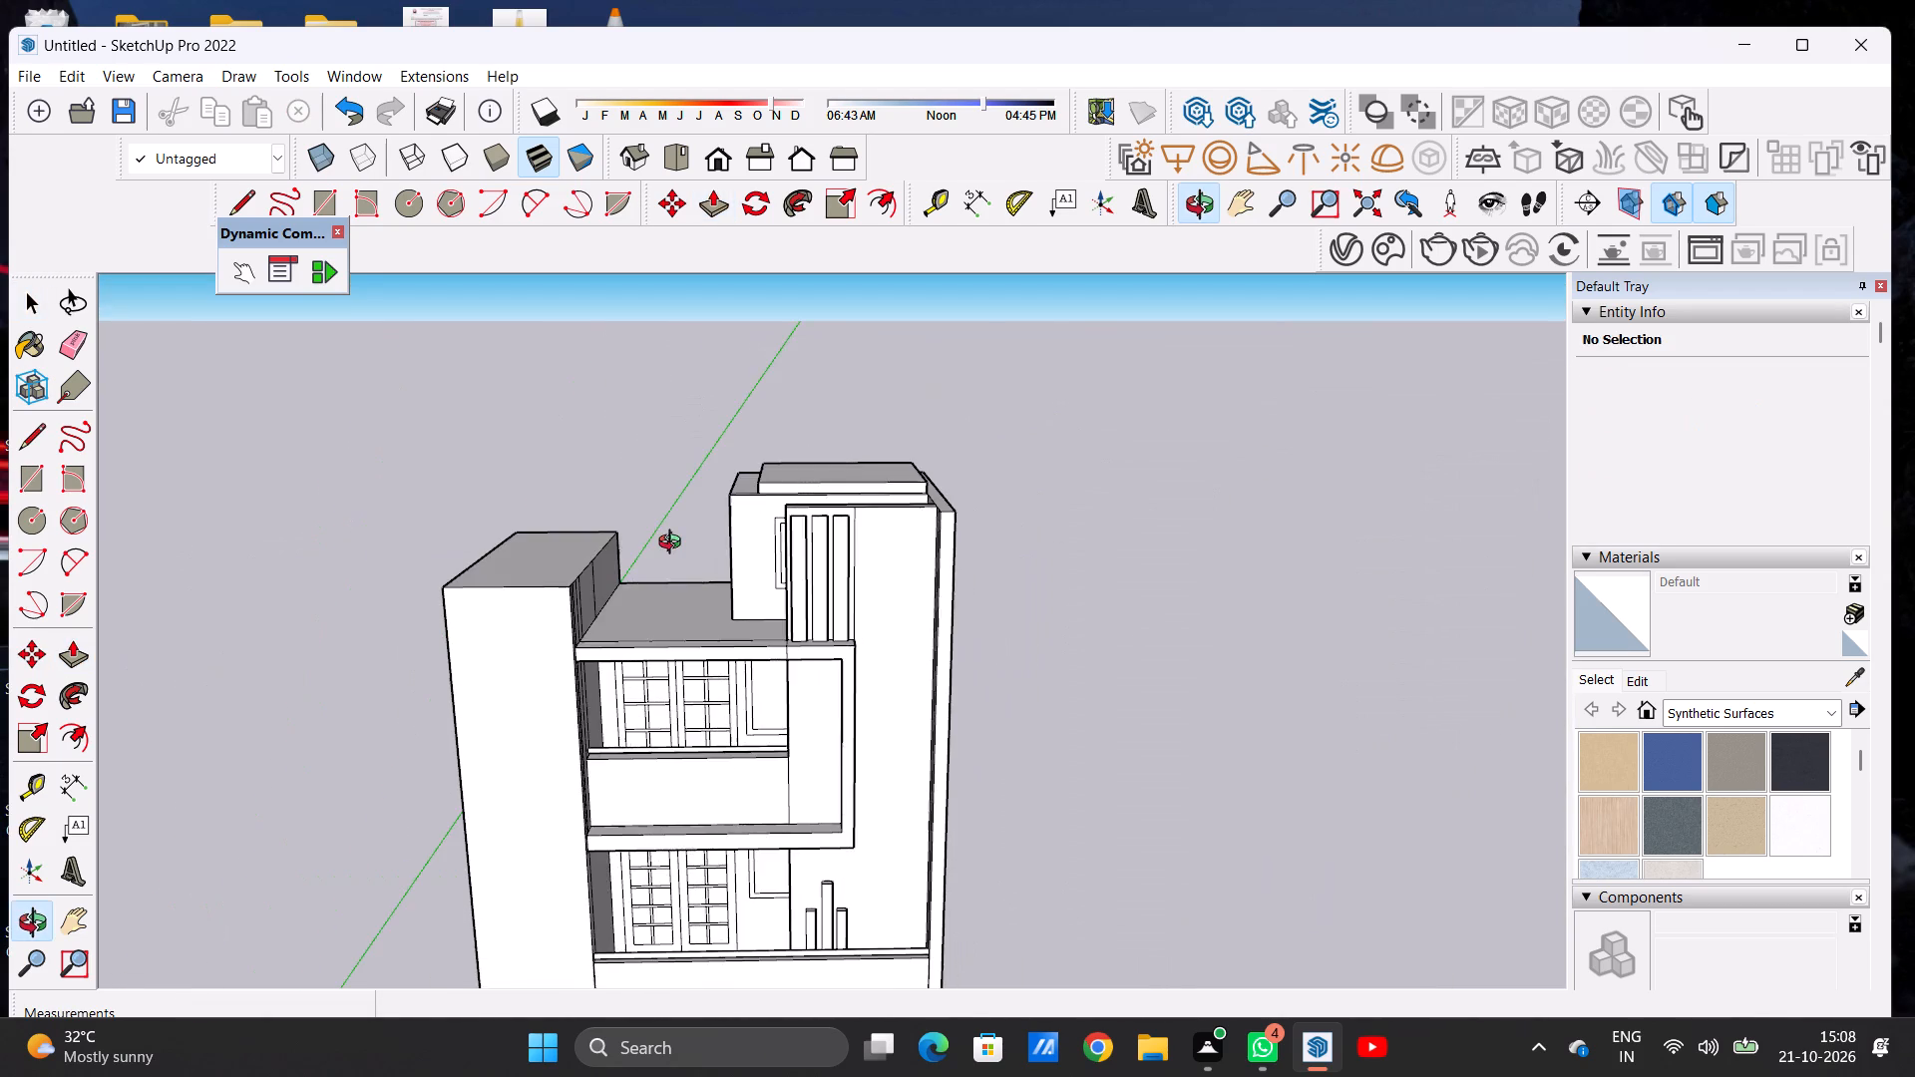
middle_click_drag(674, 544, 685, 513)
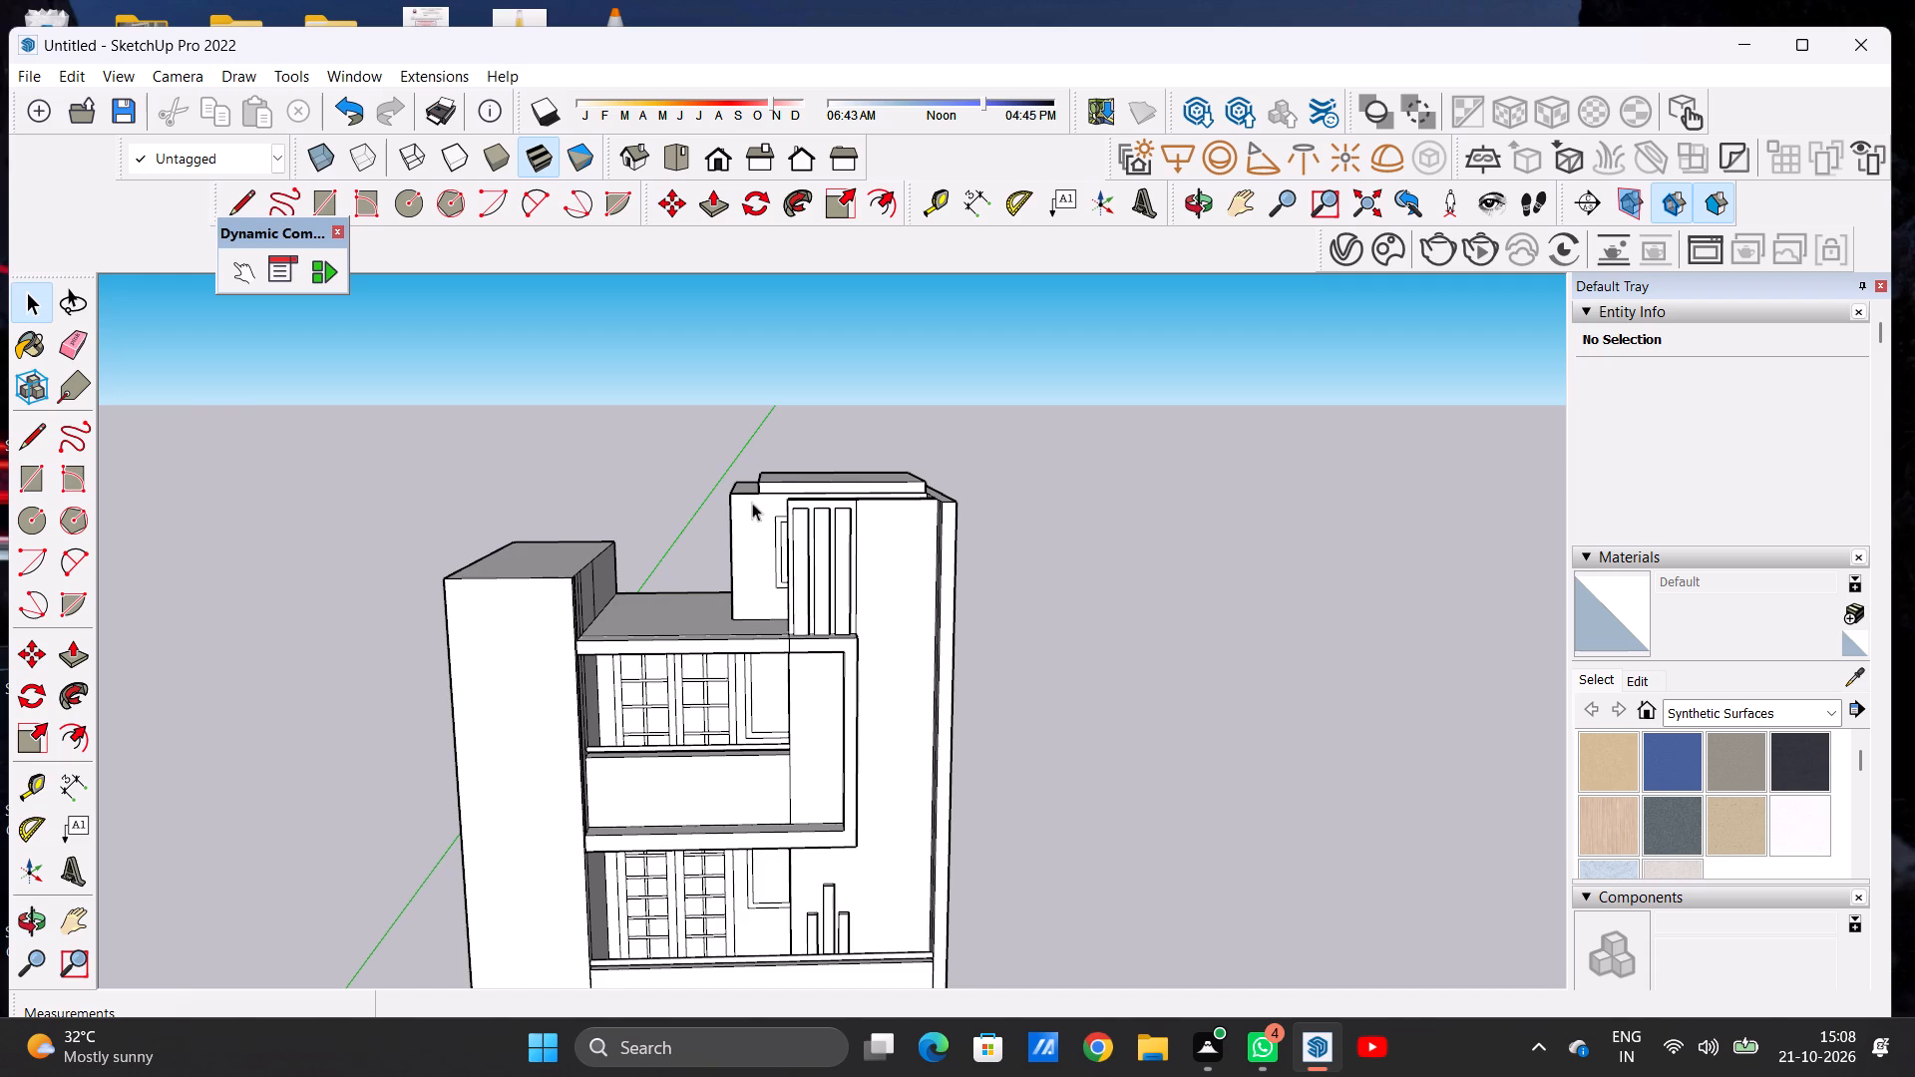
scroll(796, 599, "down", 5)
middle_click_drag(688, 555, 1118, 651)
scroll(810, 591, "up", 7)
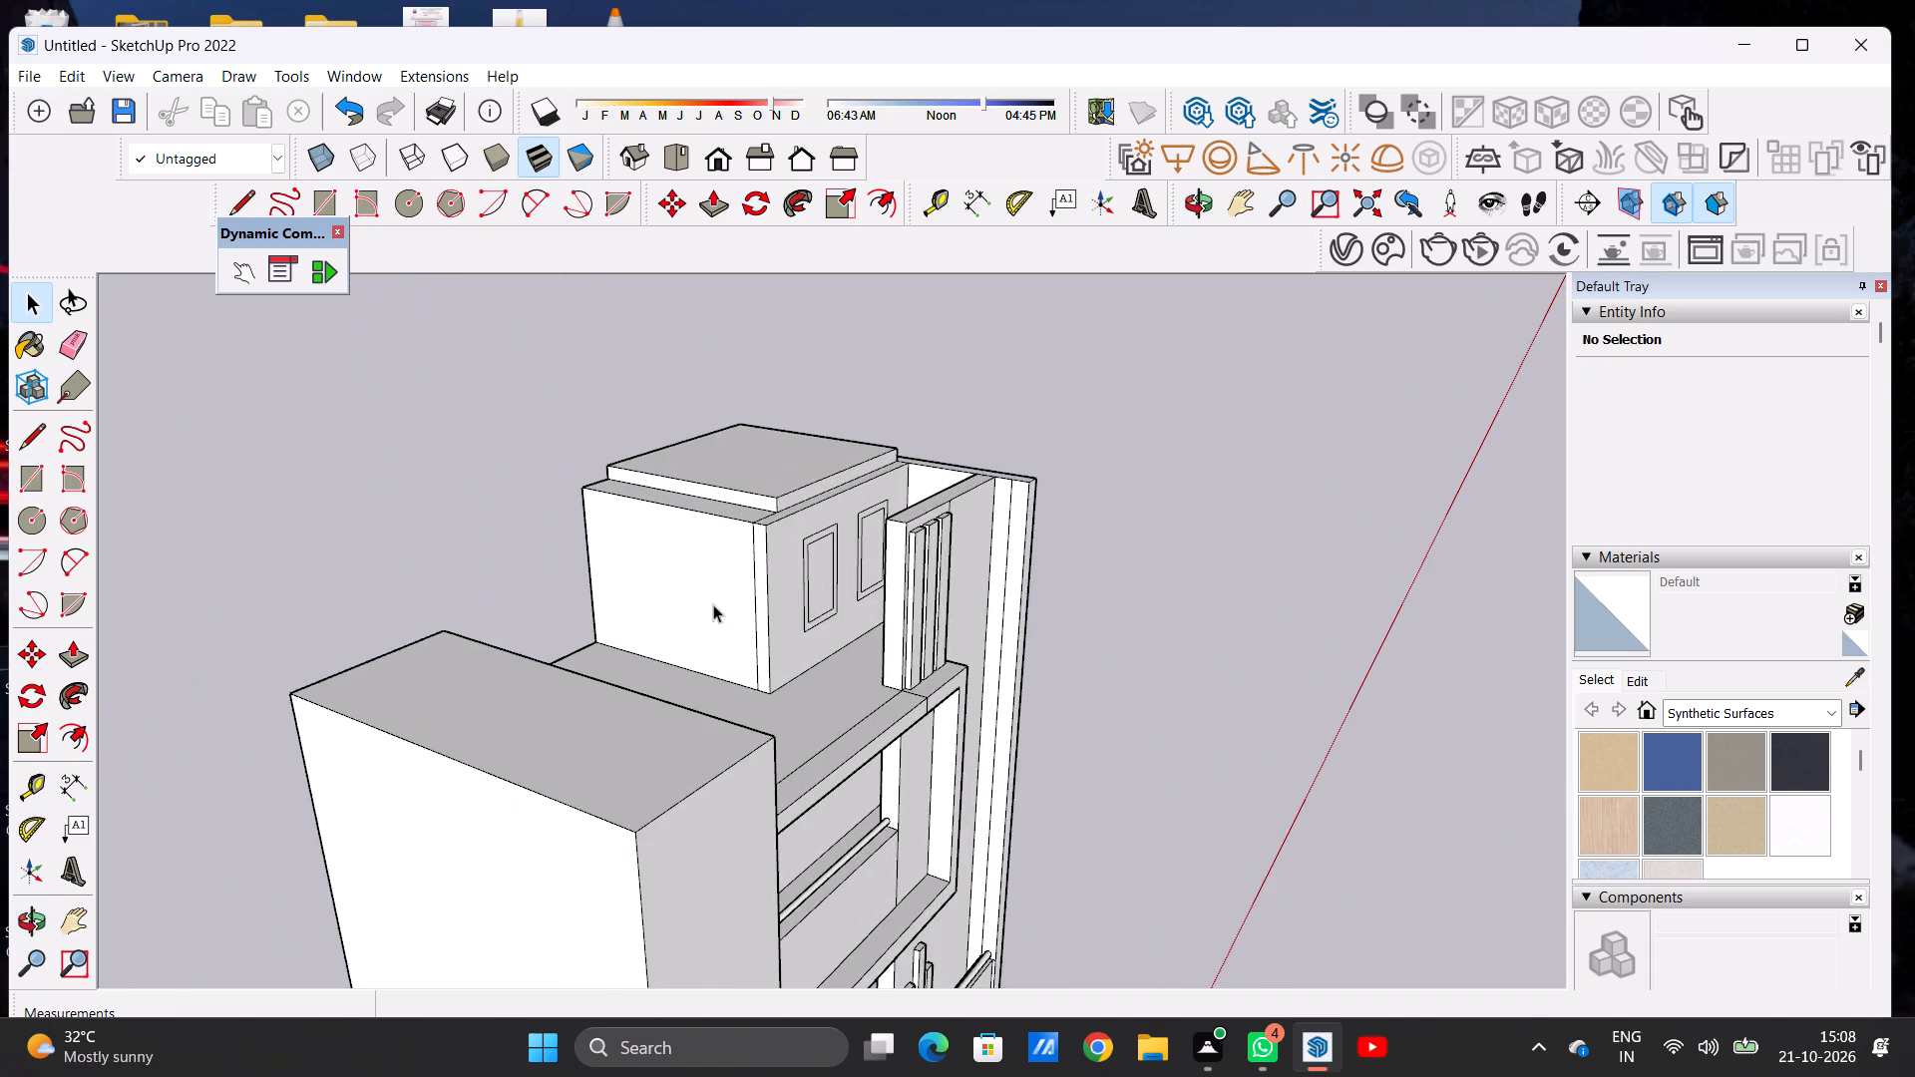
scroll(713, 604, "up", 7)
middle_click_drag(788, 593, 640, 595)
scroll(675, 563, "up", 1)
scroll(675, 563, "down", 1)
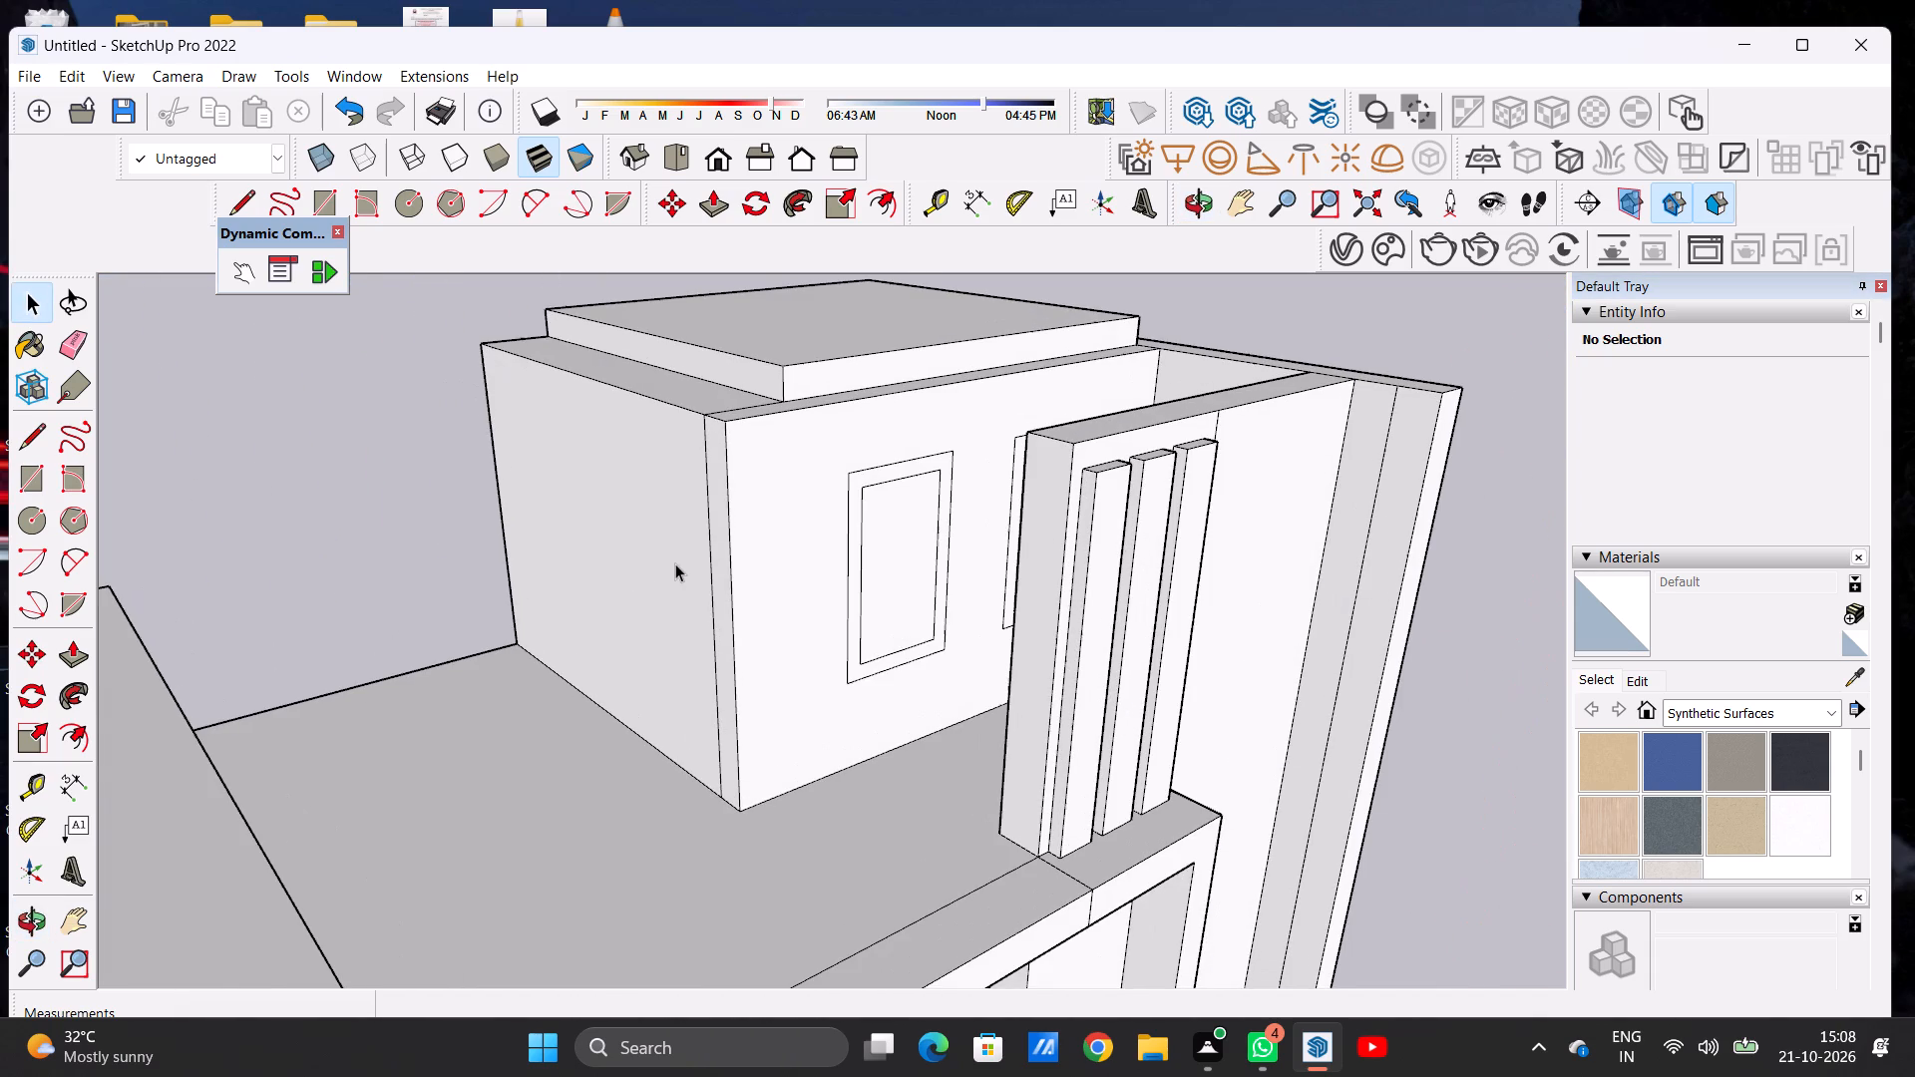
scroll(675, 563, "up", 4)
key("p")
left_click(687, 487)
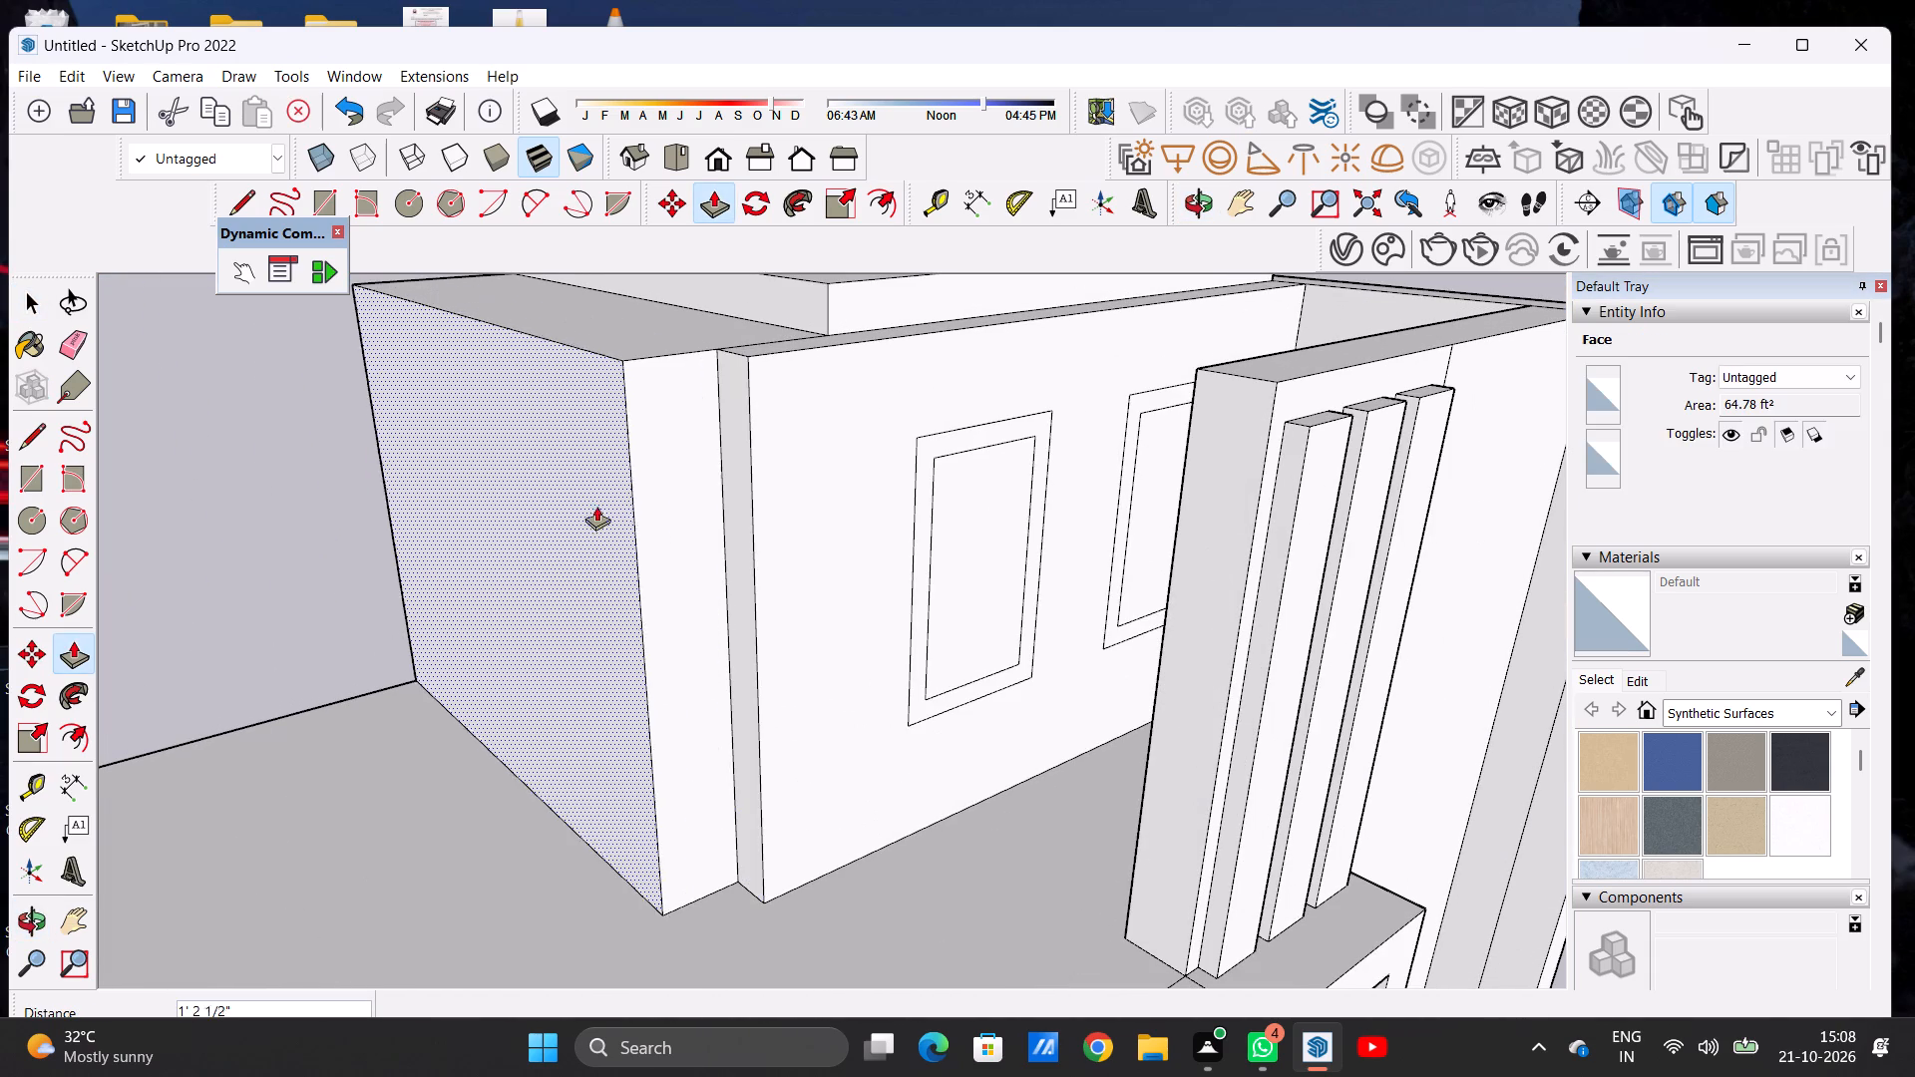
left_click(593, 508)
left_click(724, 458)
left_click(609, 371)
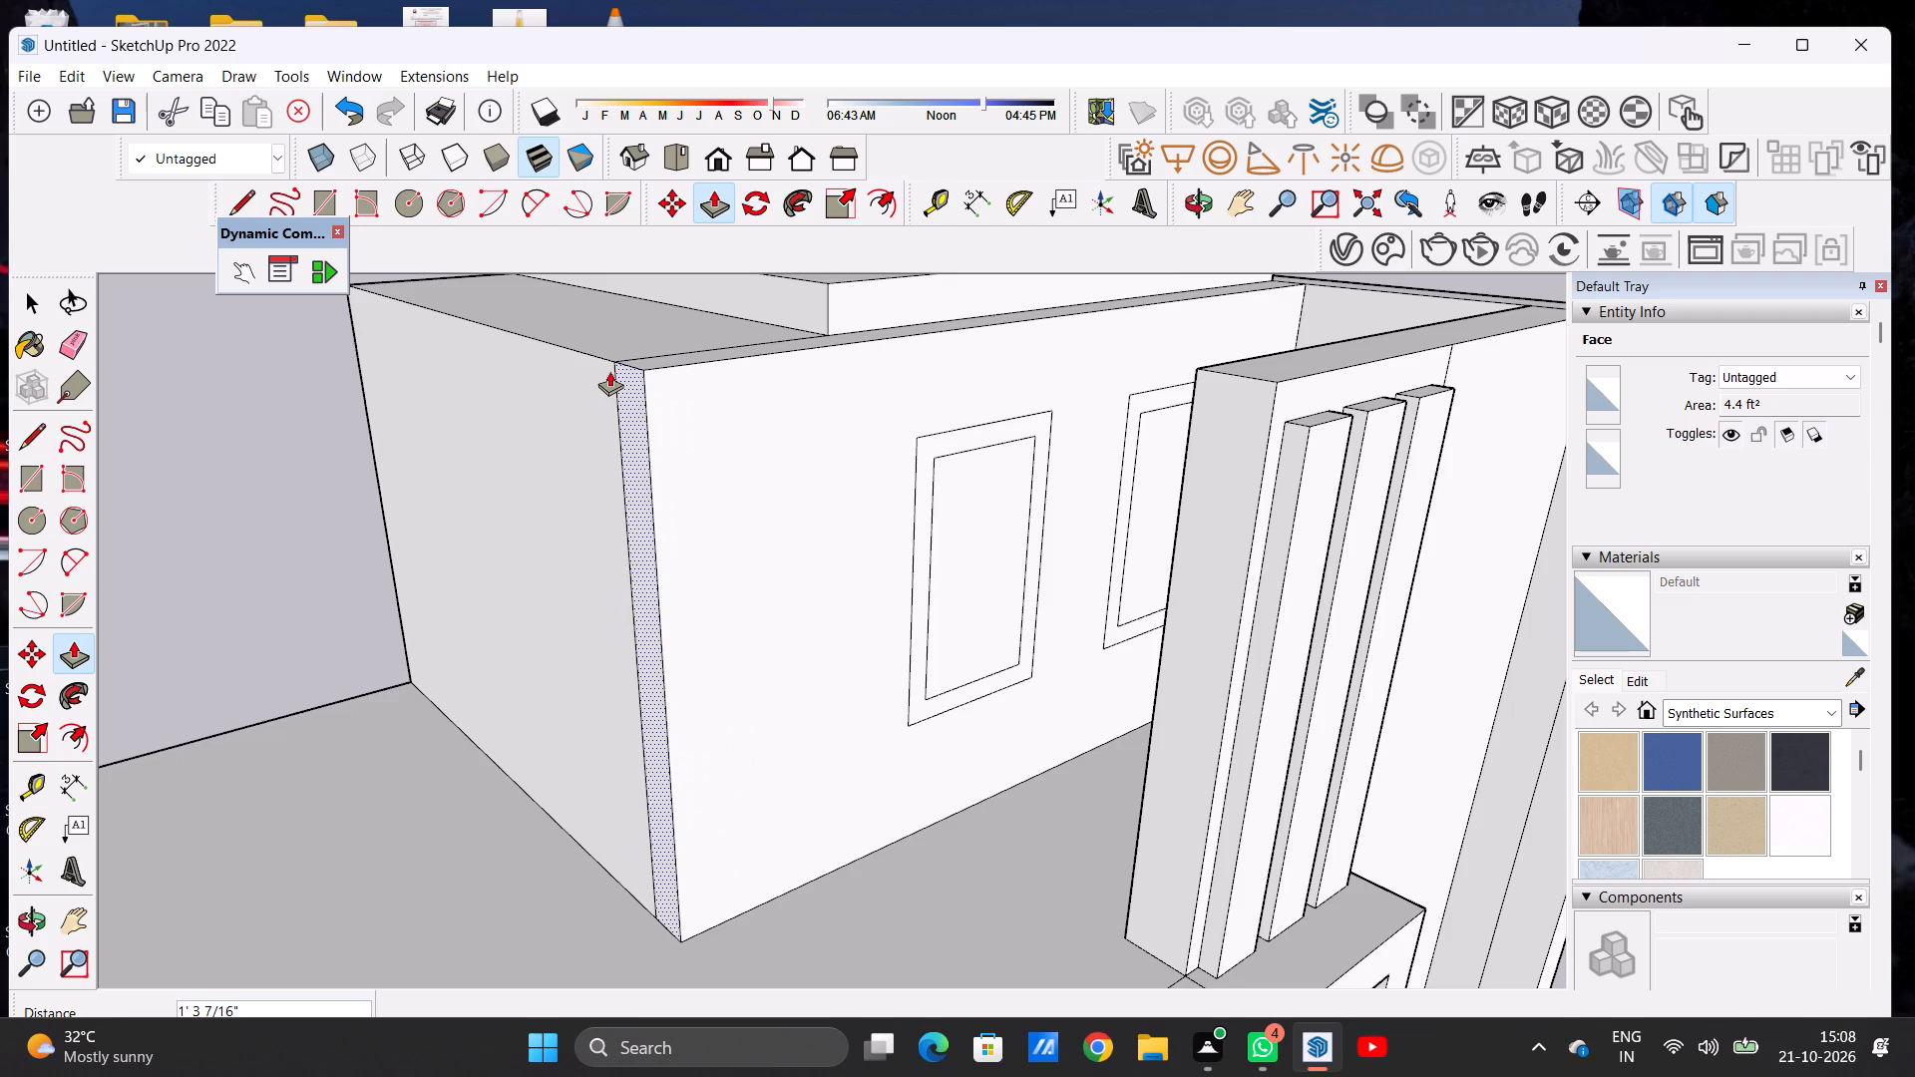
key("space")
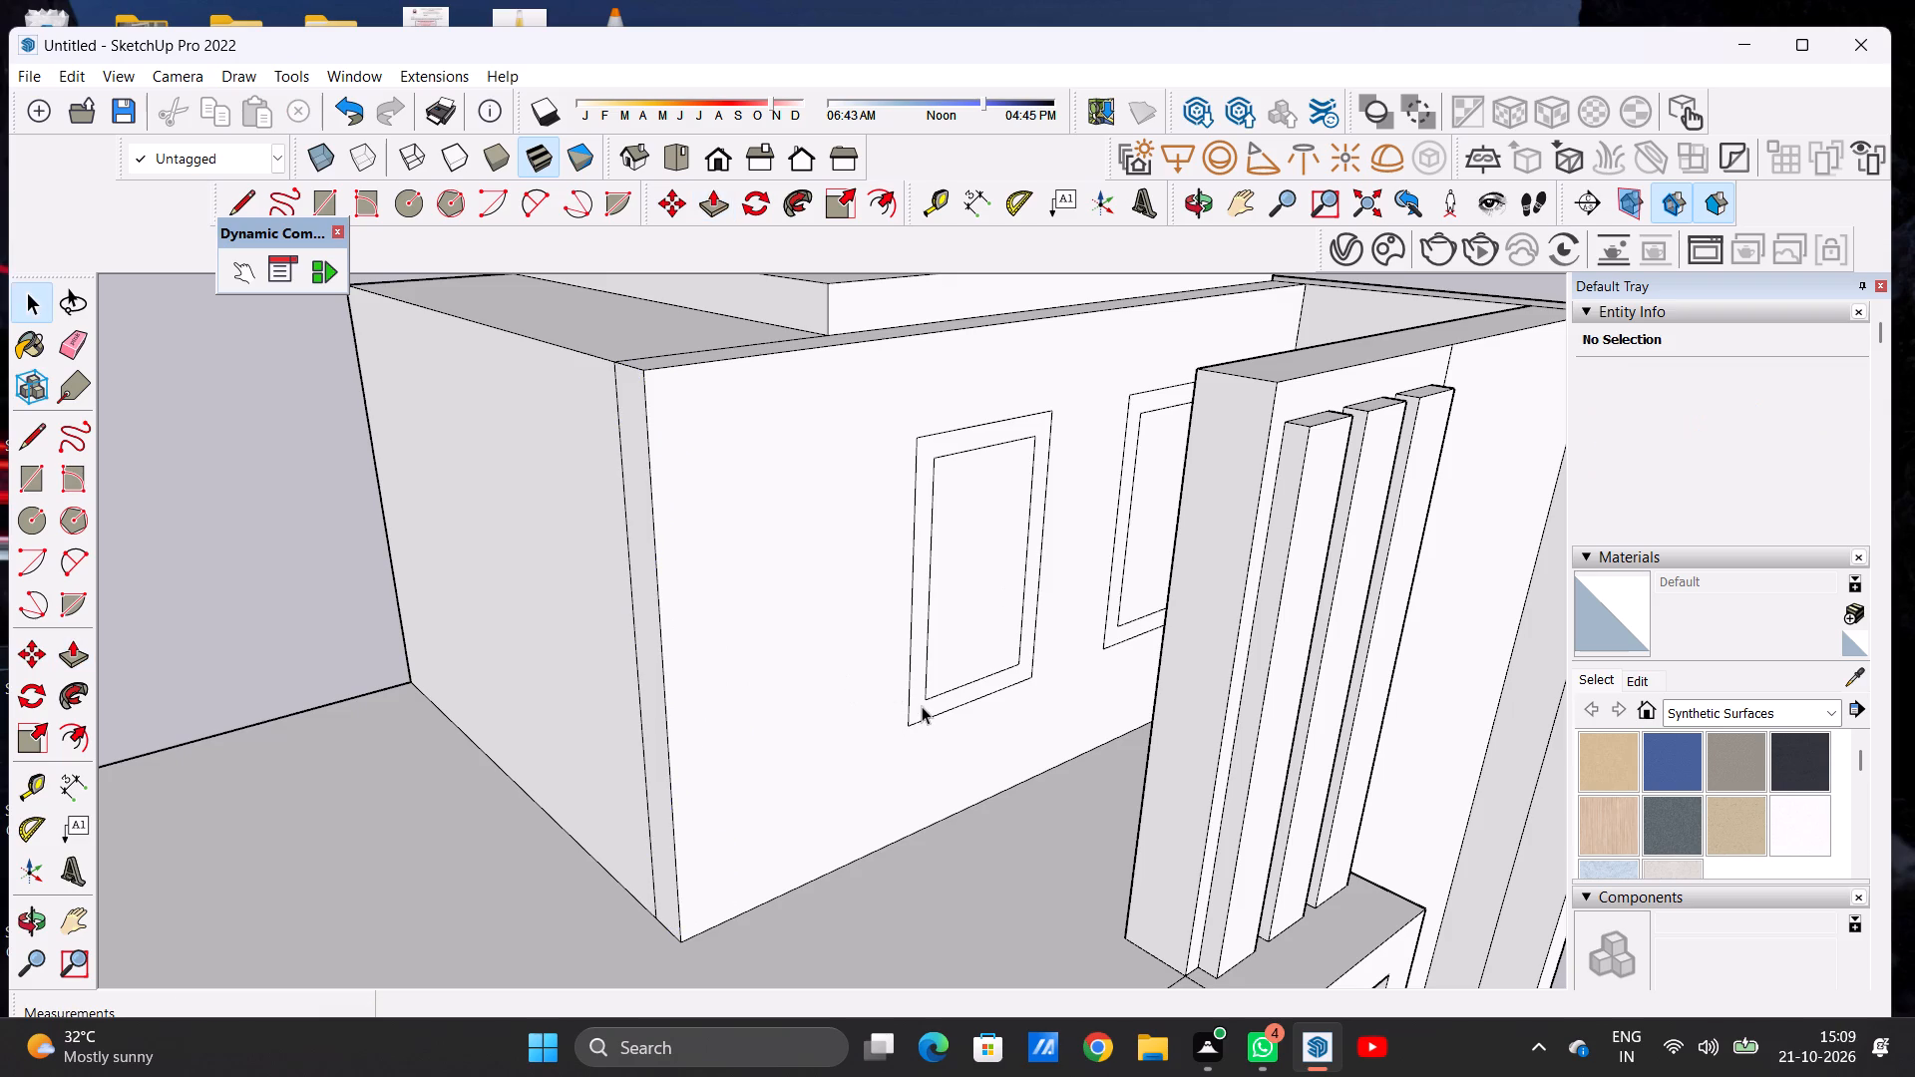
Move the outer window frame on the rooftop room's front wall about 3' 1 1/8" toward the extended corner.
double_click(922, 706)
key("m")
left_click(907, 718)
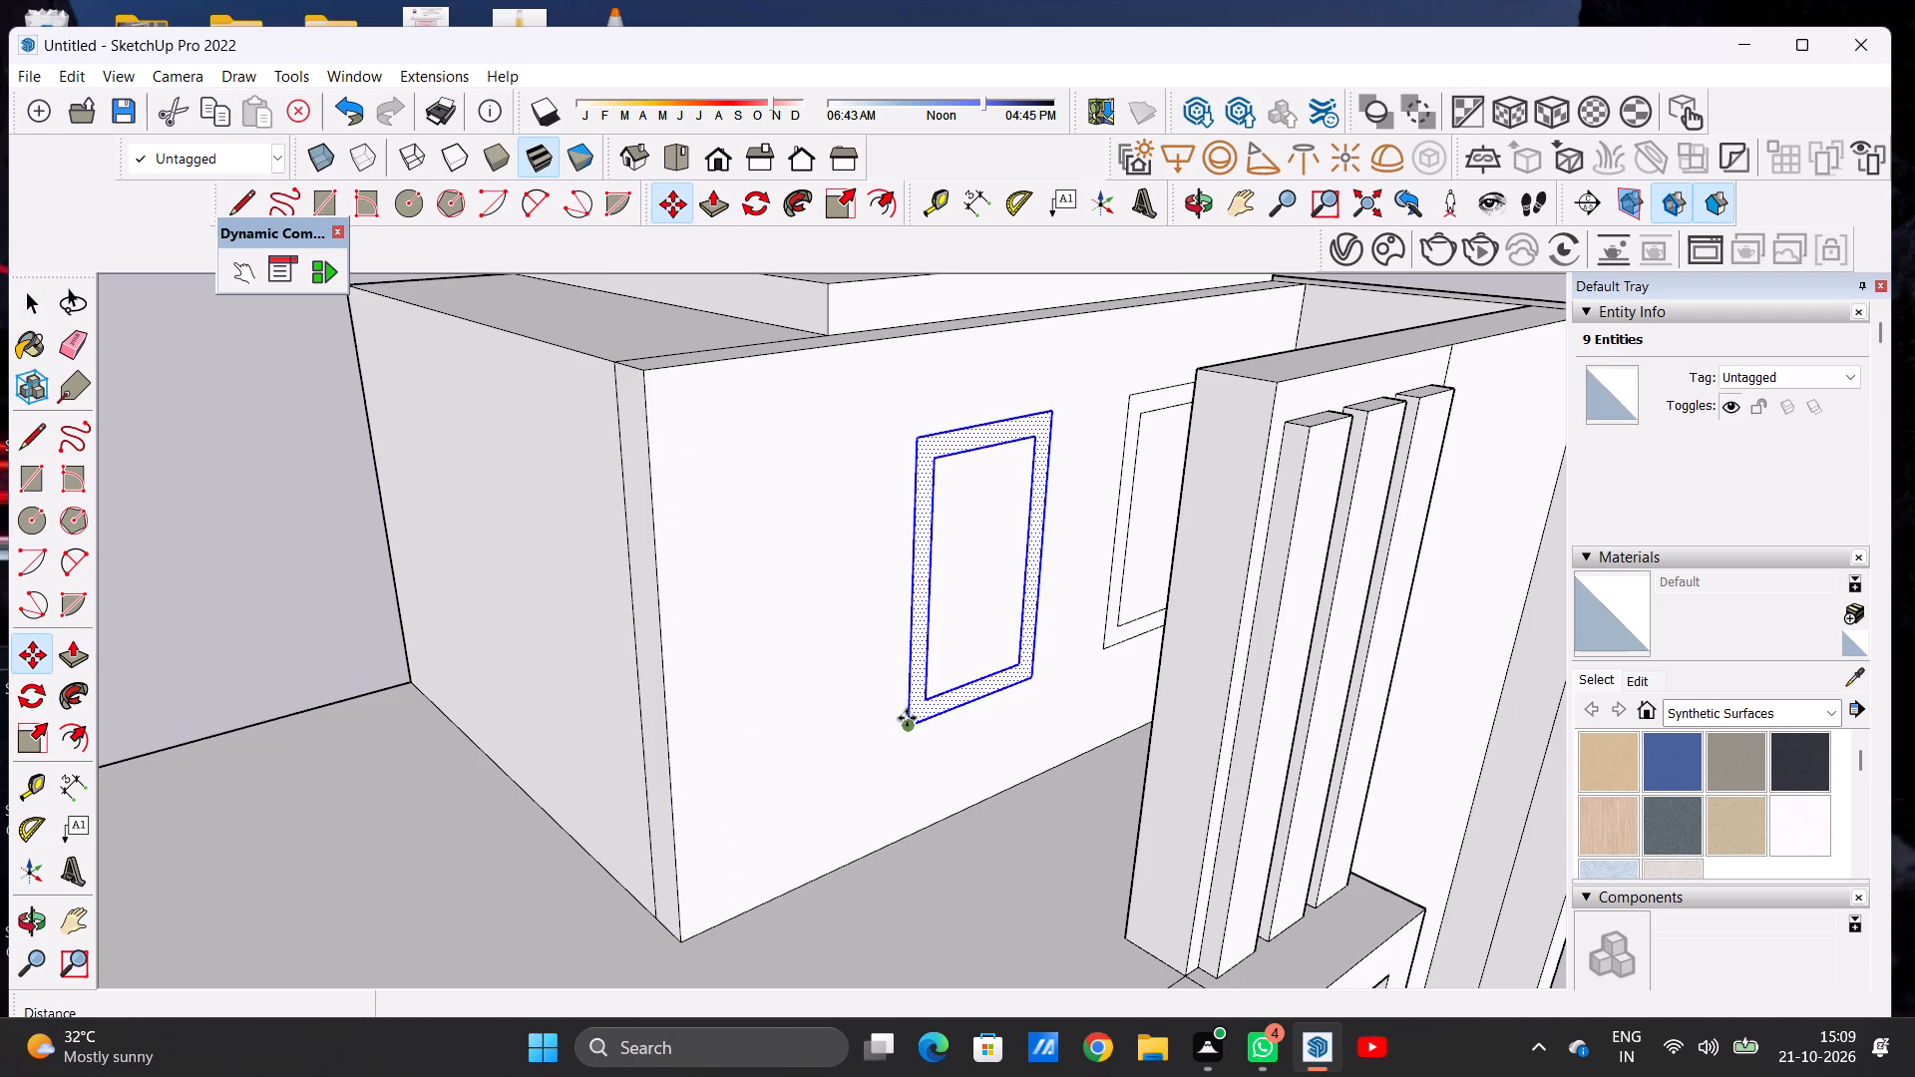
left_click(715, 787)
key("space")
scroll(679, 718, "down", 13)
scroll(728, 720, "up", 1)
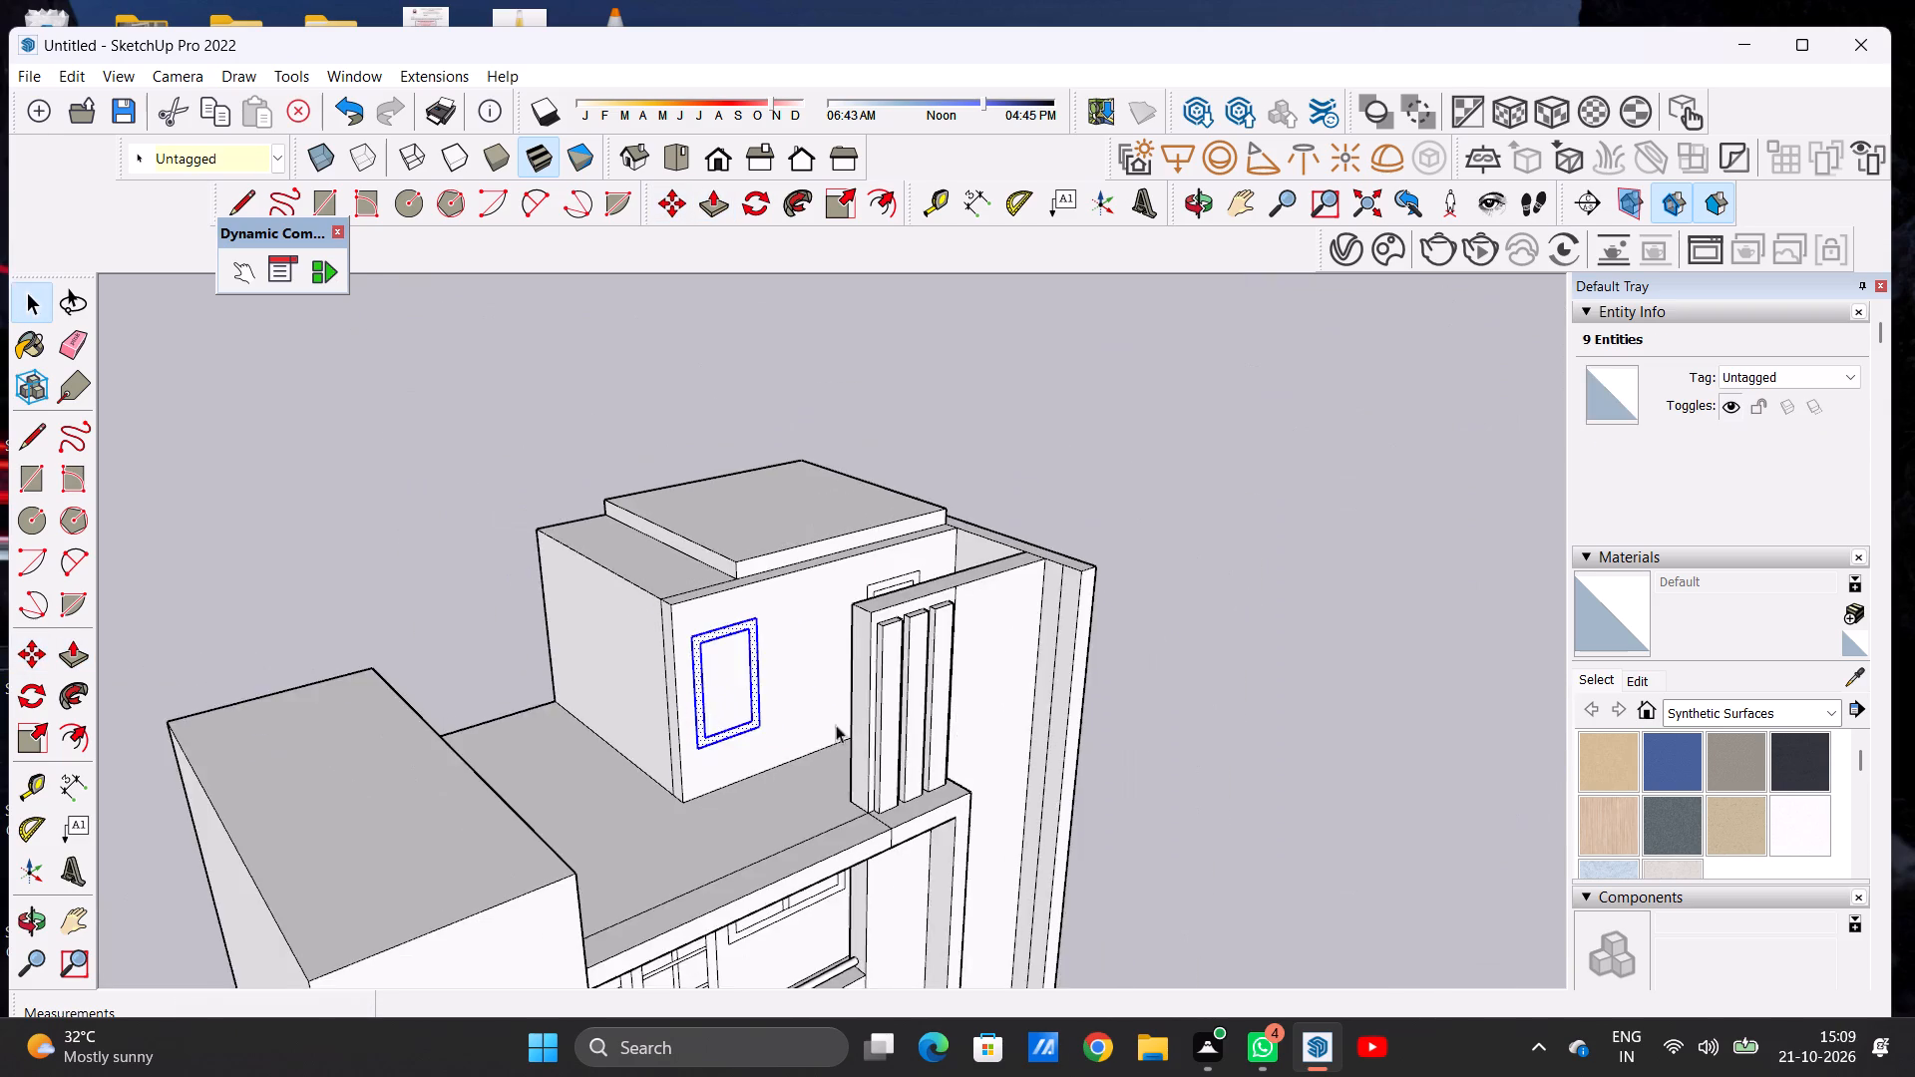
middle_click_drag(859, 725, 583, 660)
left_click(1195, 517)
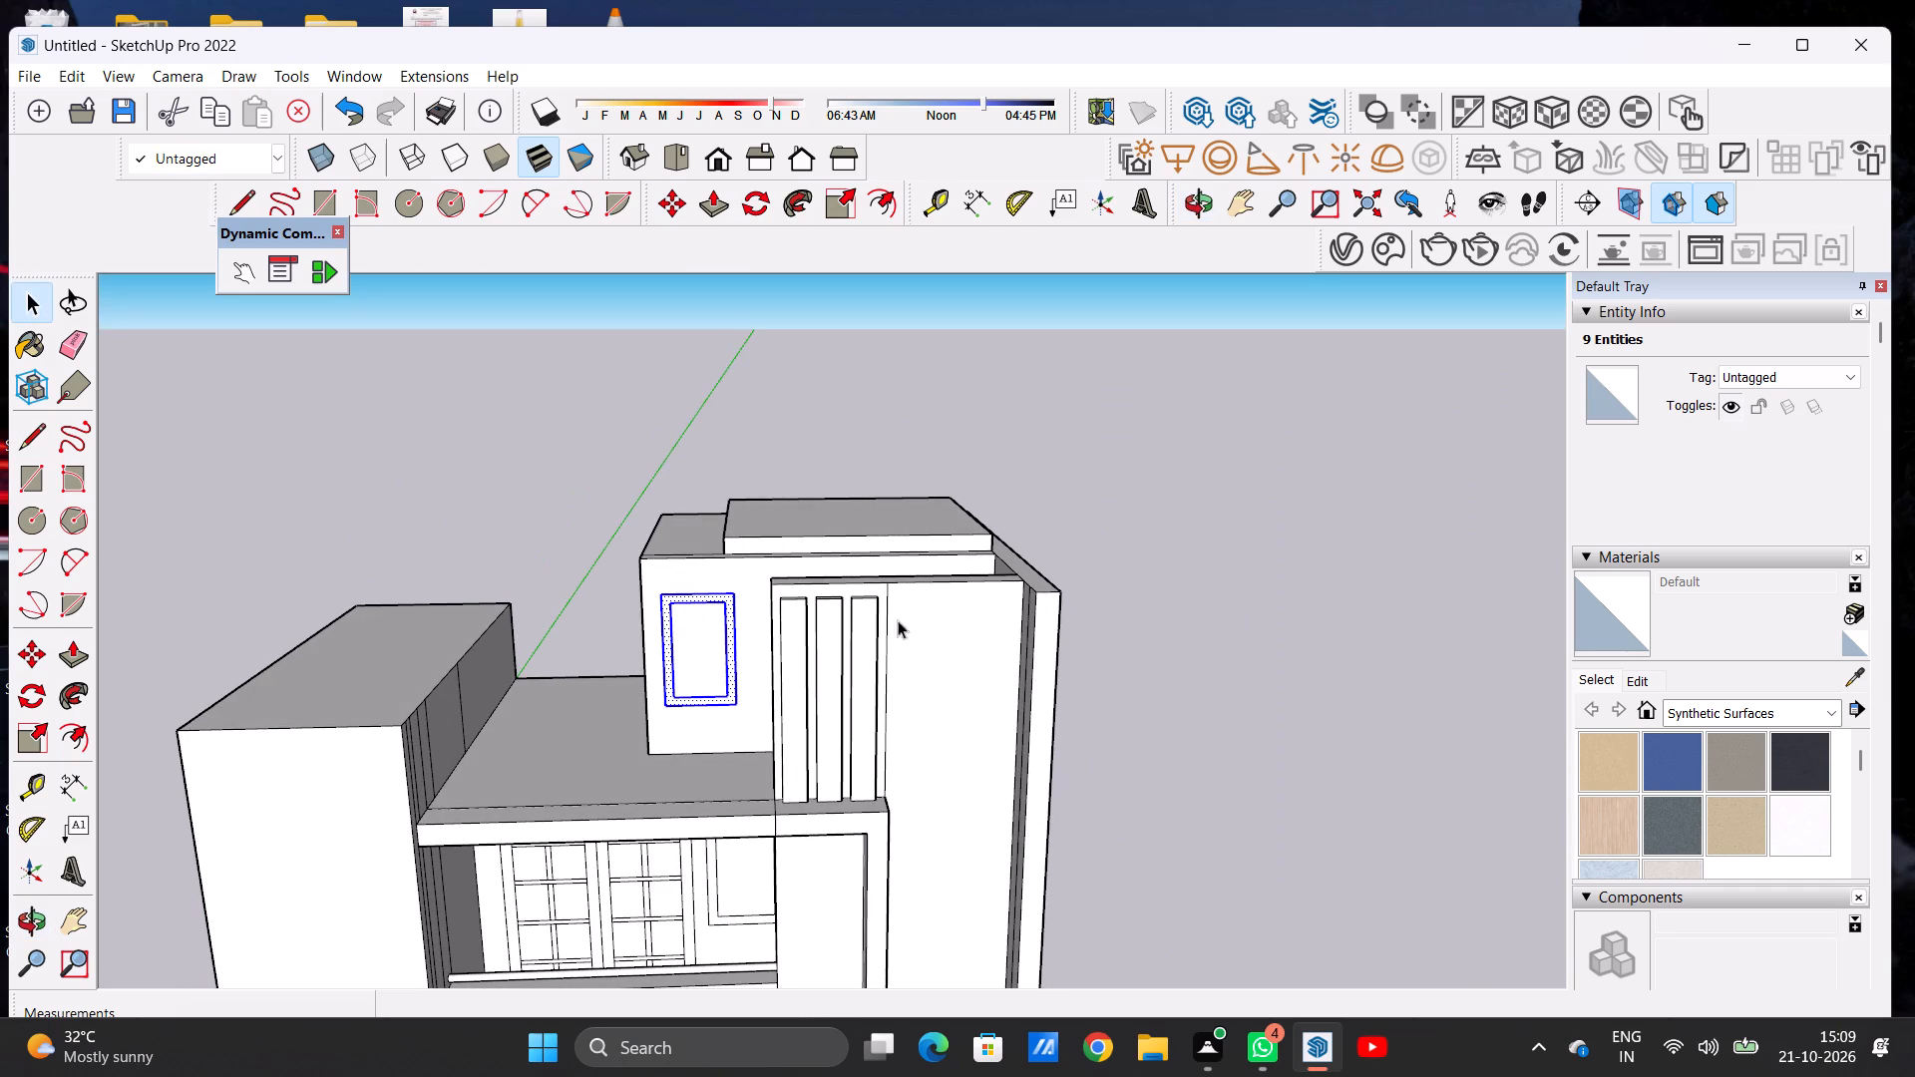
Move the second window frame, partly hidden behind the raised wall, about 3' 5 3/8" along the rooftop room's front wall toward the first.
scroll(640, 702, "down", 3)
middle_click_drag(615, 708, 1020, 734)
scroll(862, 702, "up", 7)
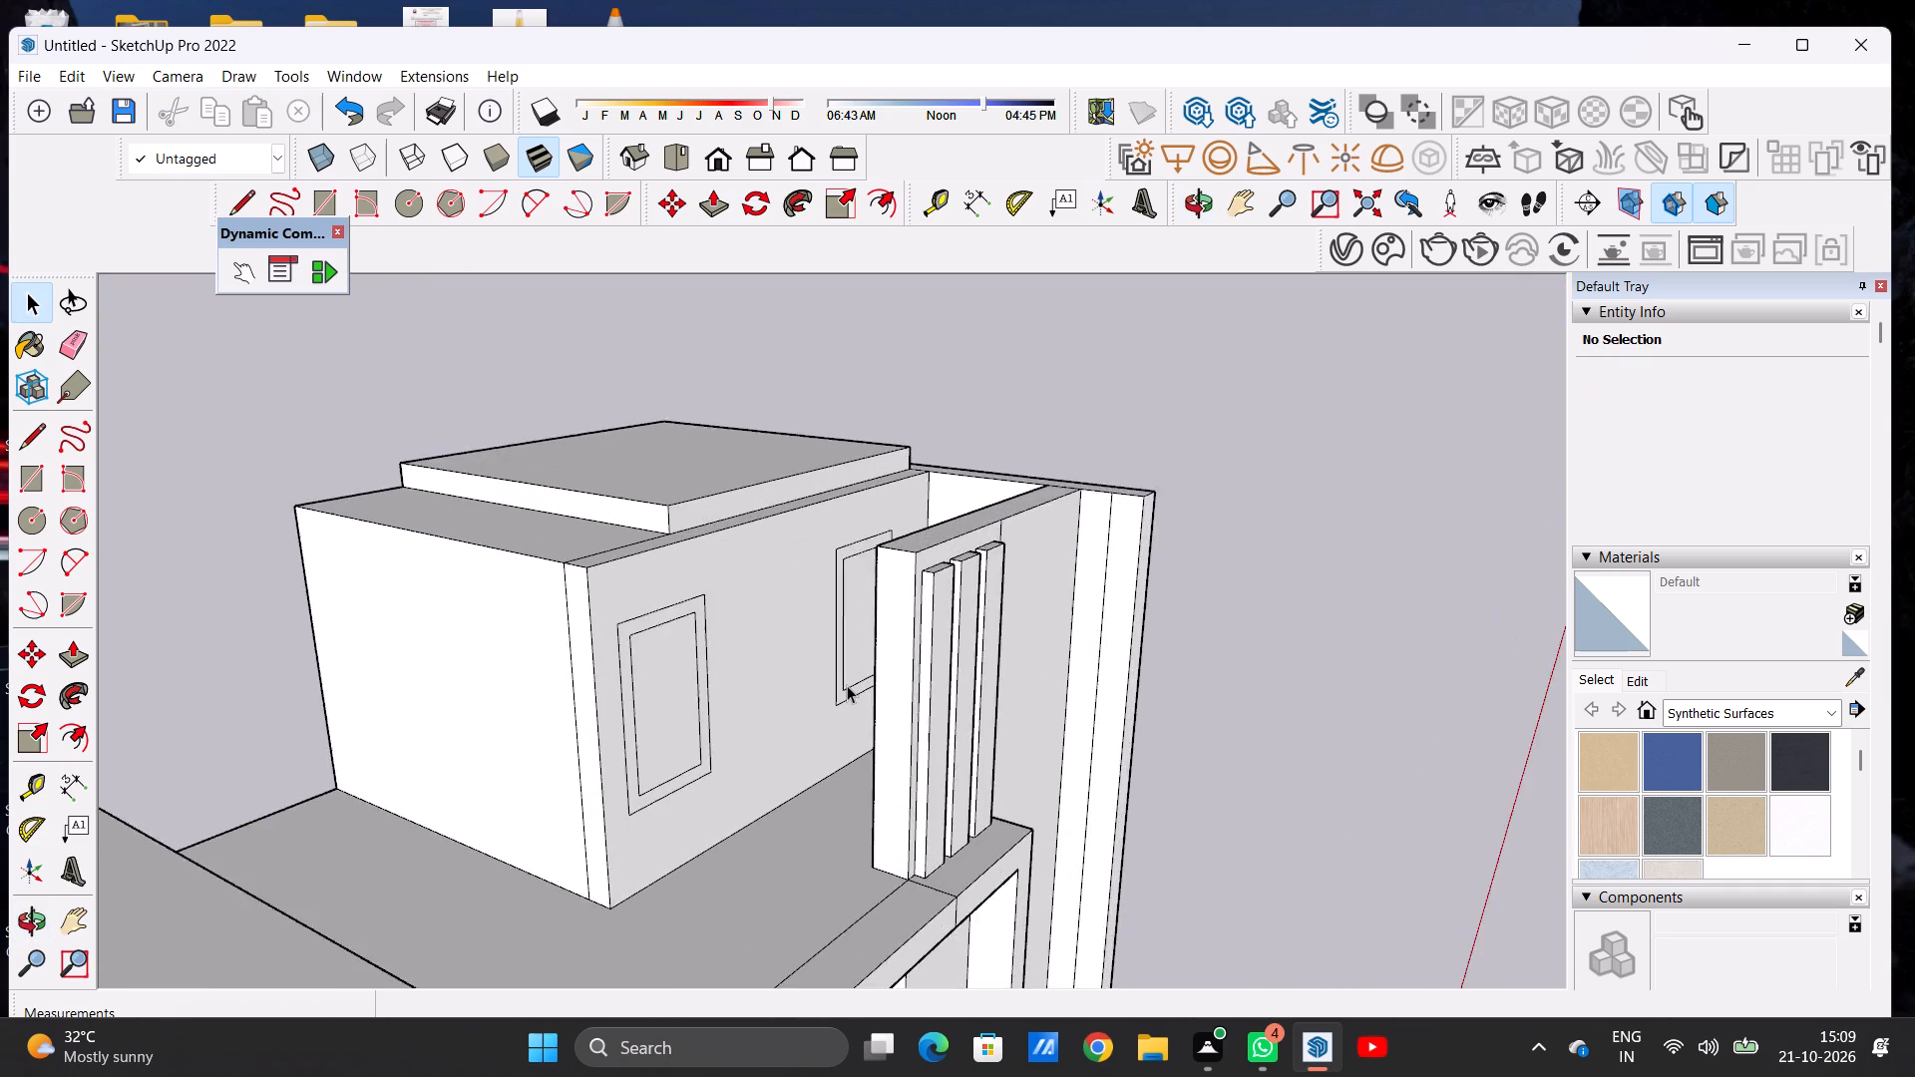
scroll(847, 685, "up", 7)
double_click(835, 700)
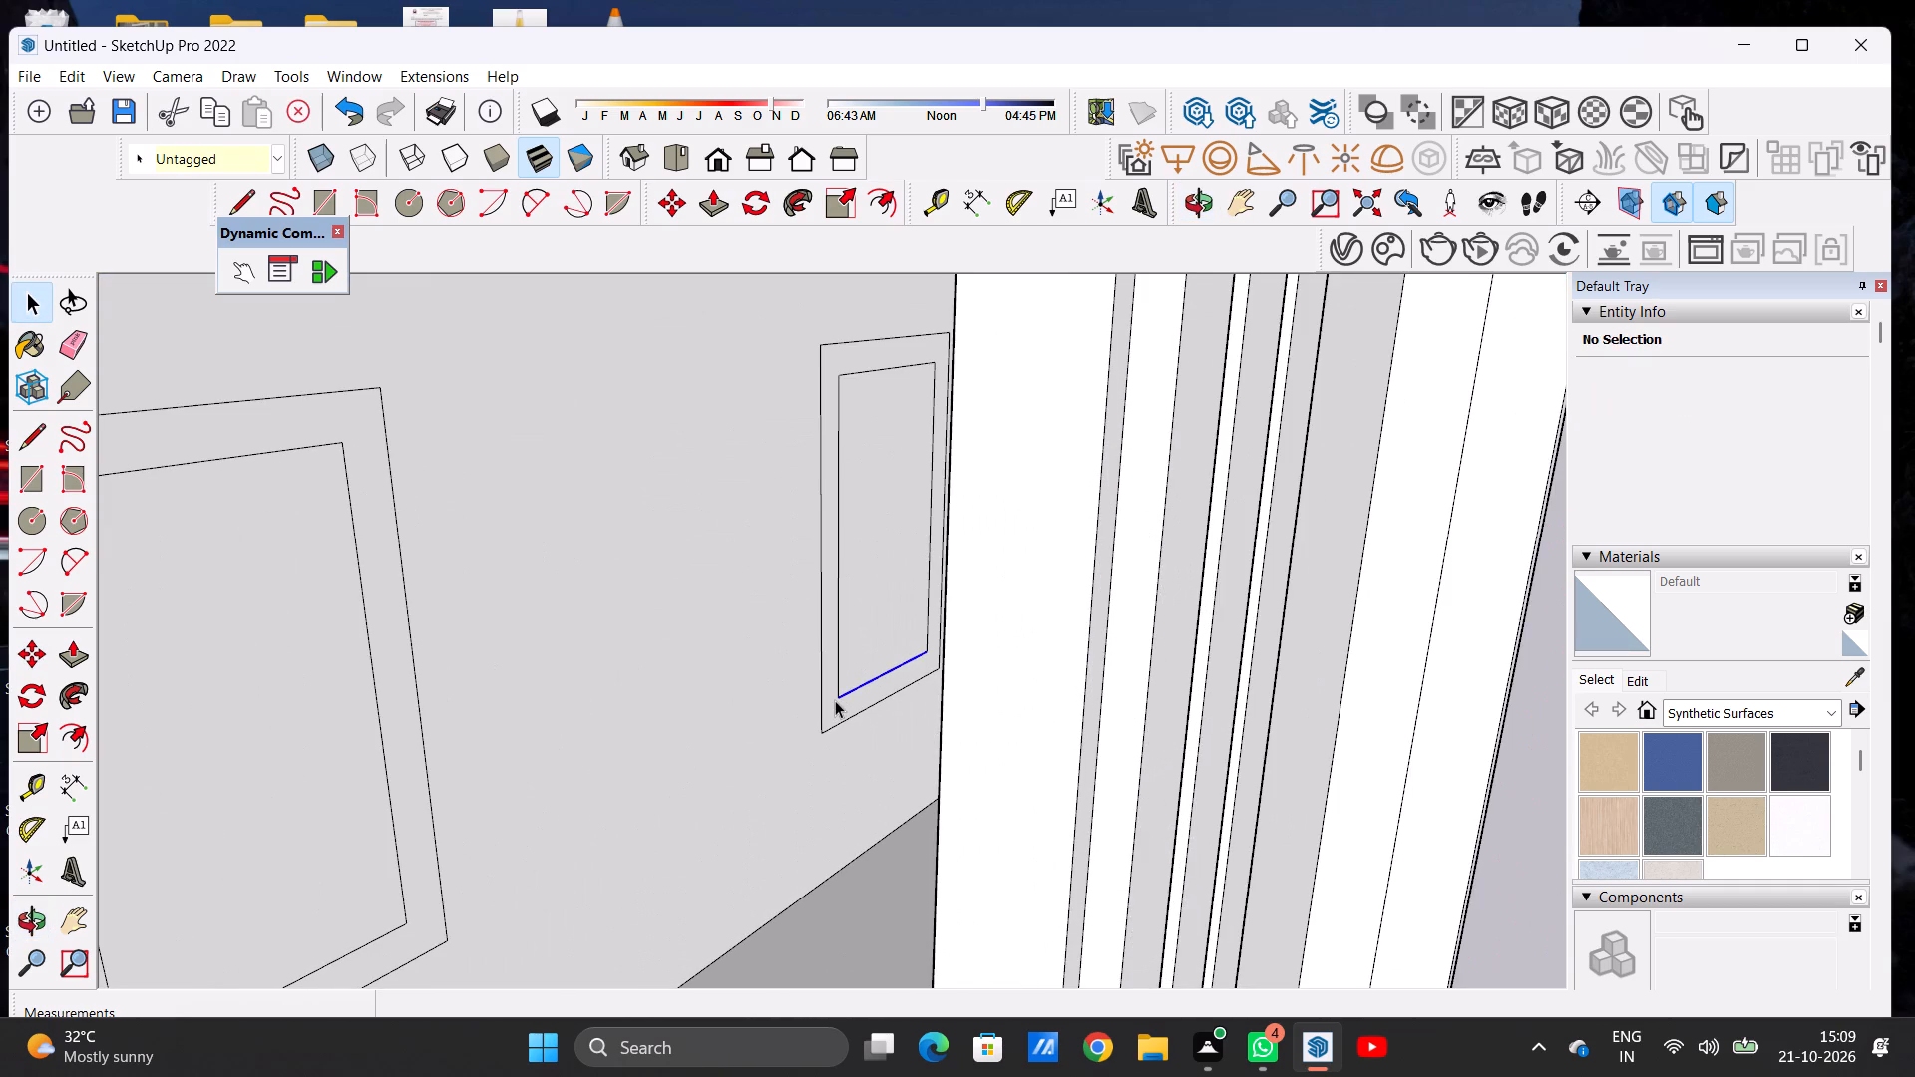
scroll(852, 632, "down", 7)
left_click(946, 288)
scroll(860, 650, "up", 6)
scroll(860, 650, "down", 1)
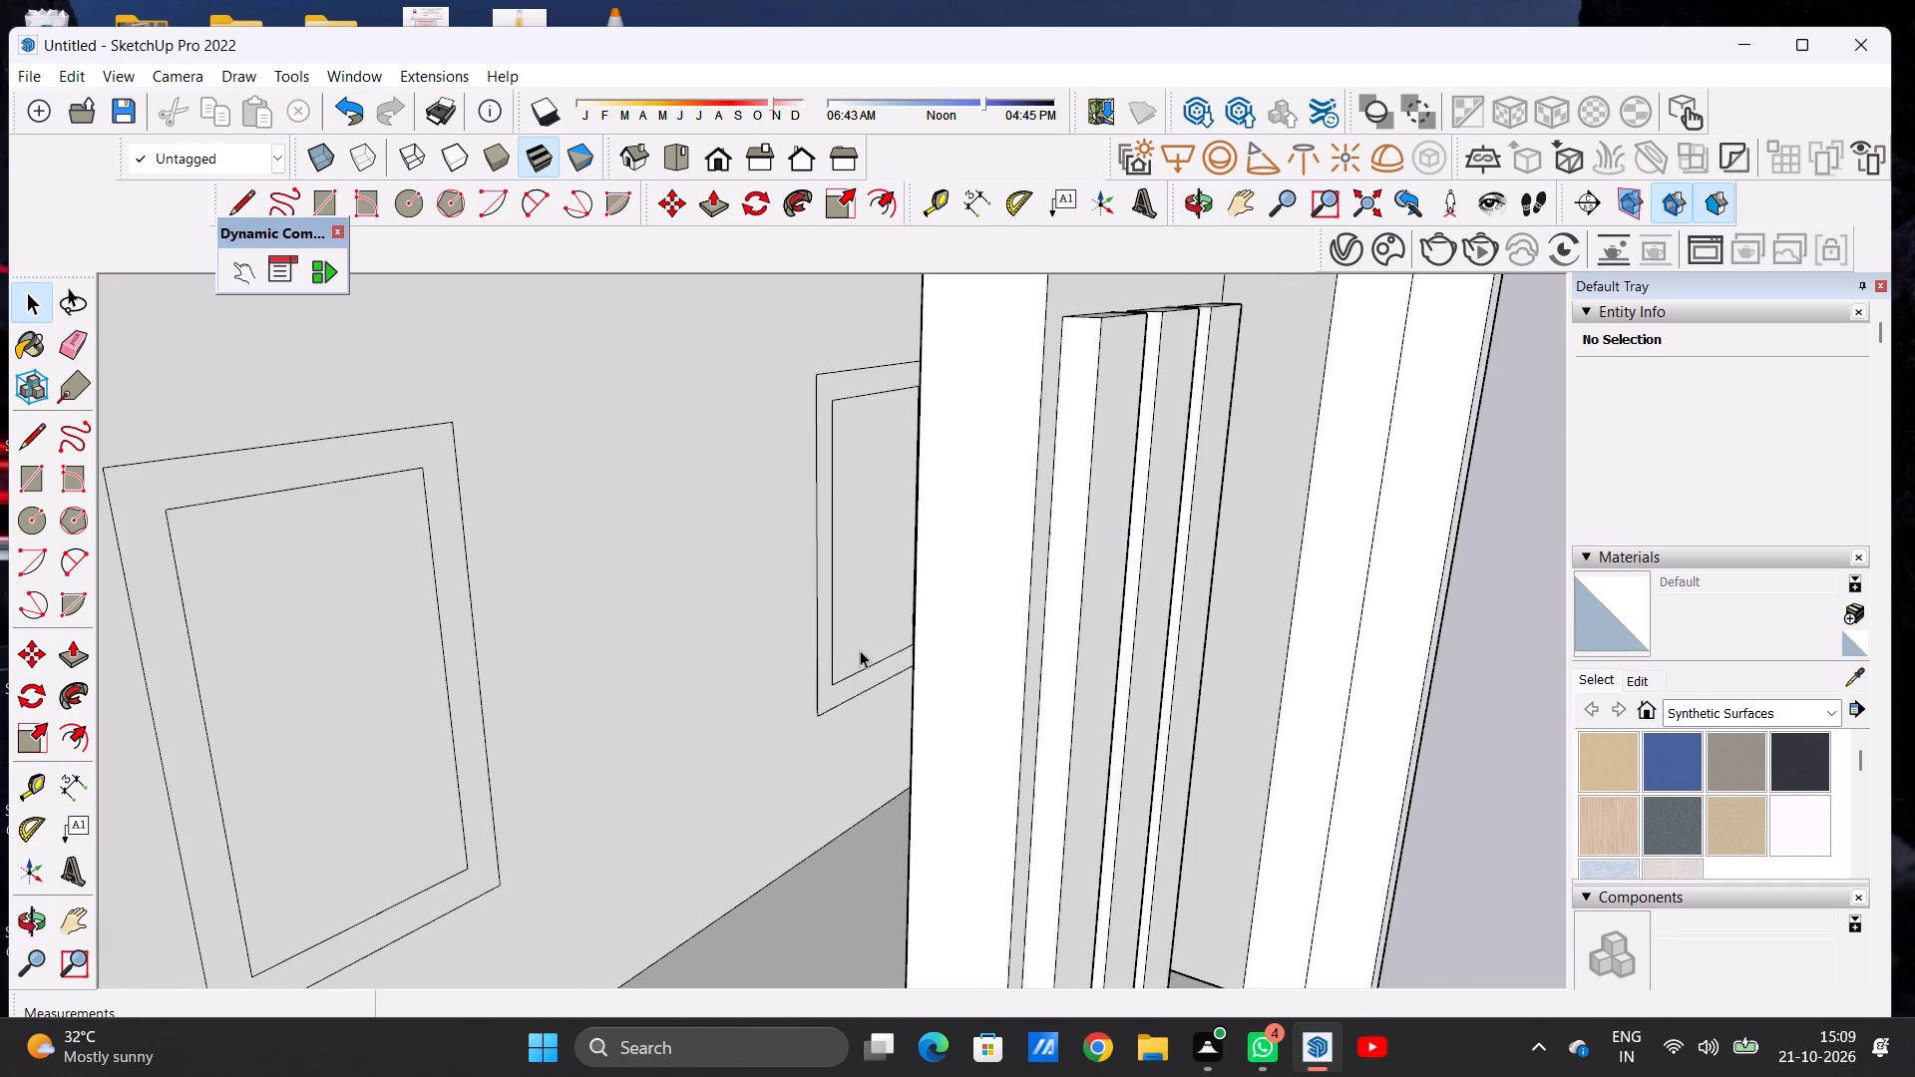
scroll(860, 650, "up", 1)
scroll(860, 650, "down", 1)
scroll(860, 650, "up", 4)
double_click(814, 712)
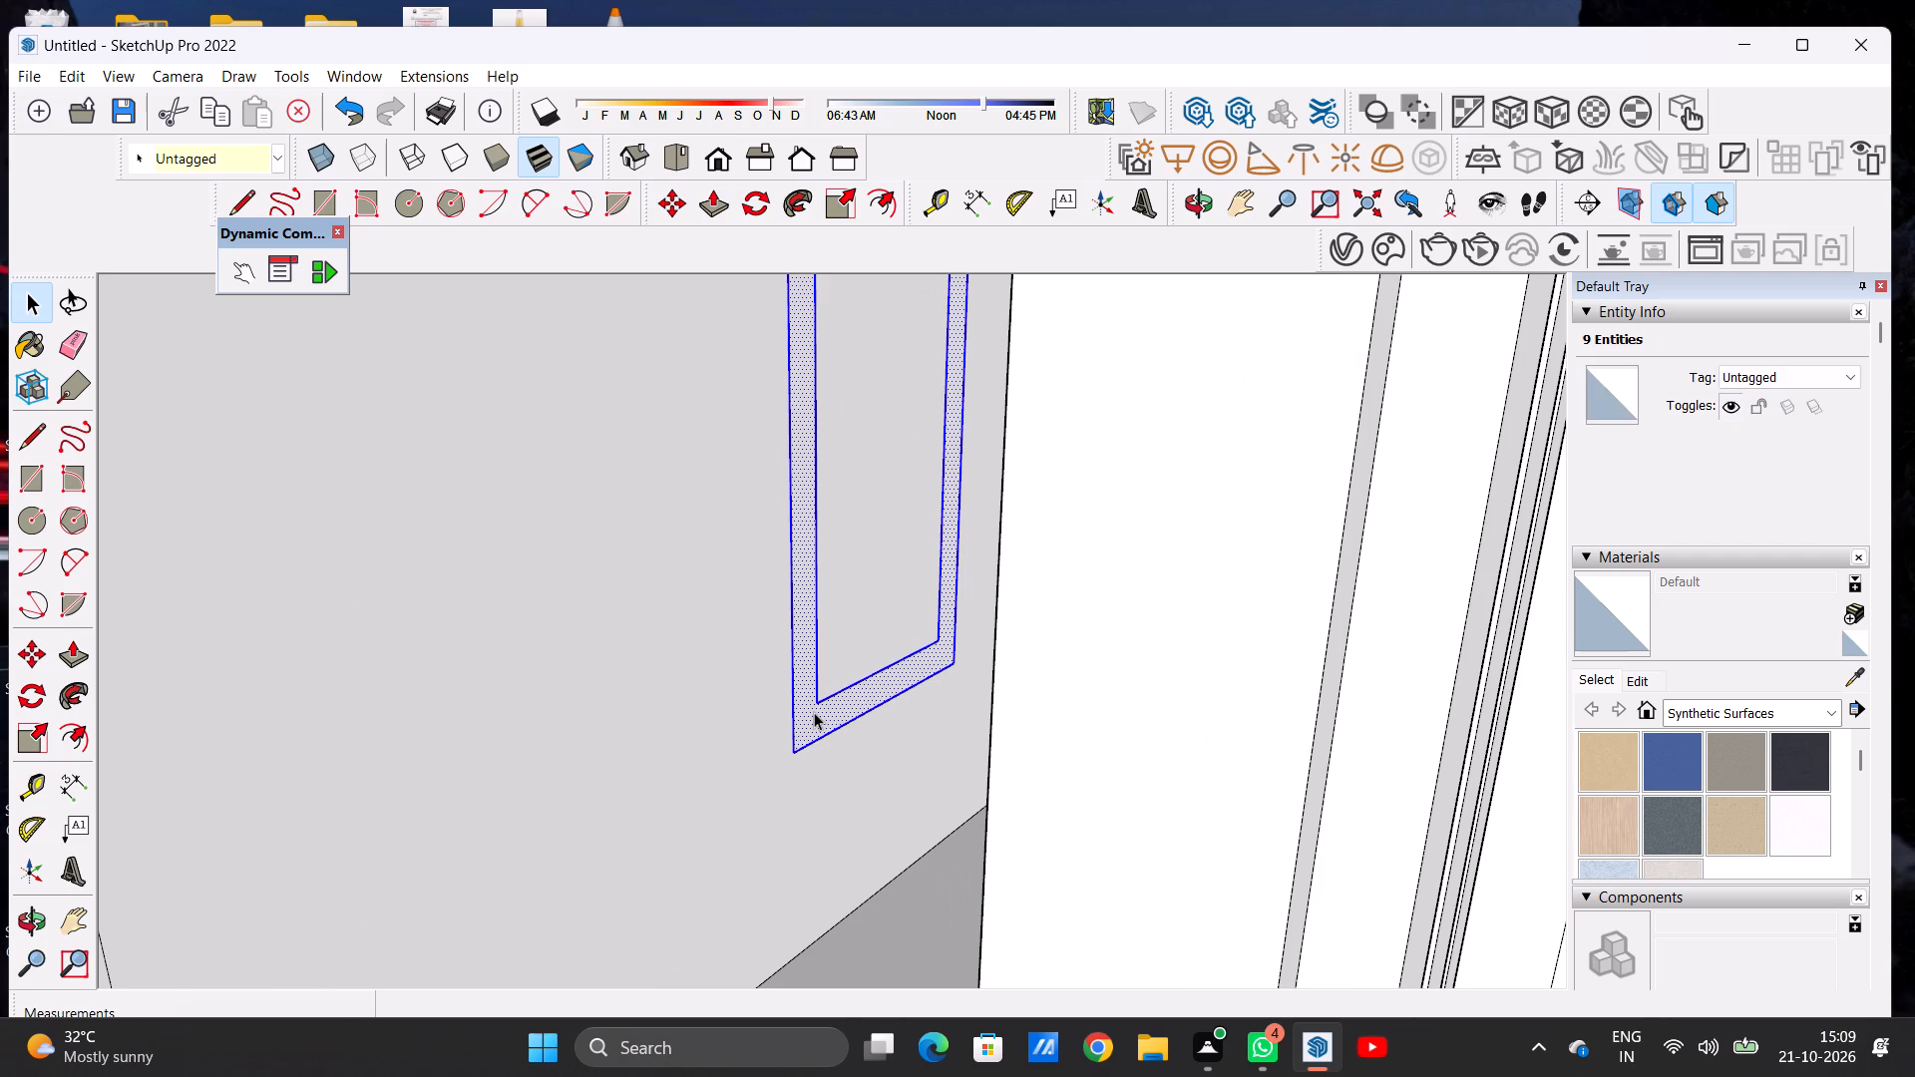
key("m")
left_click(791, 747)
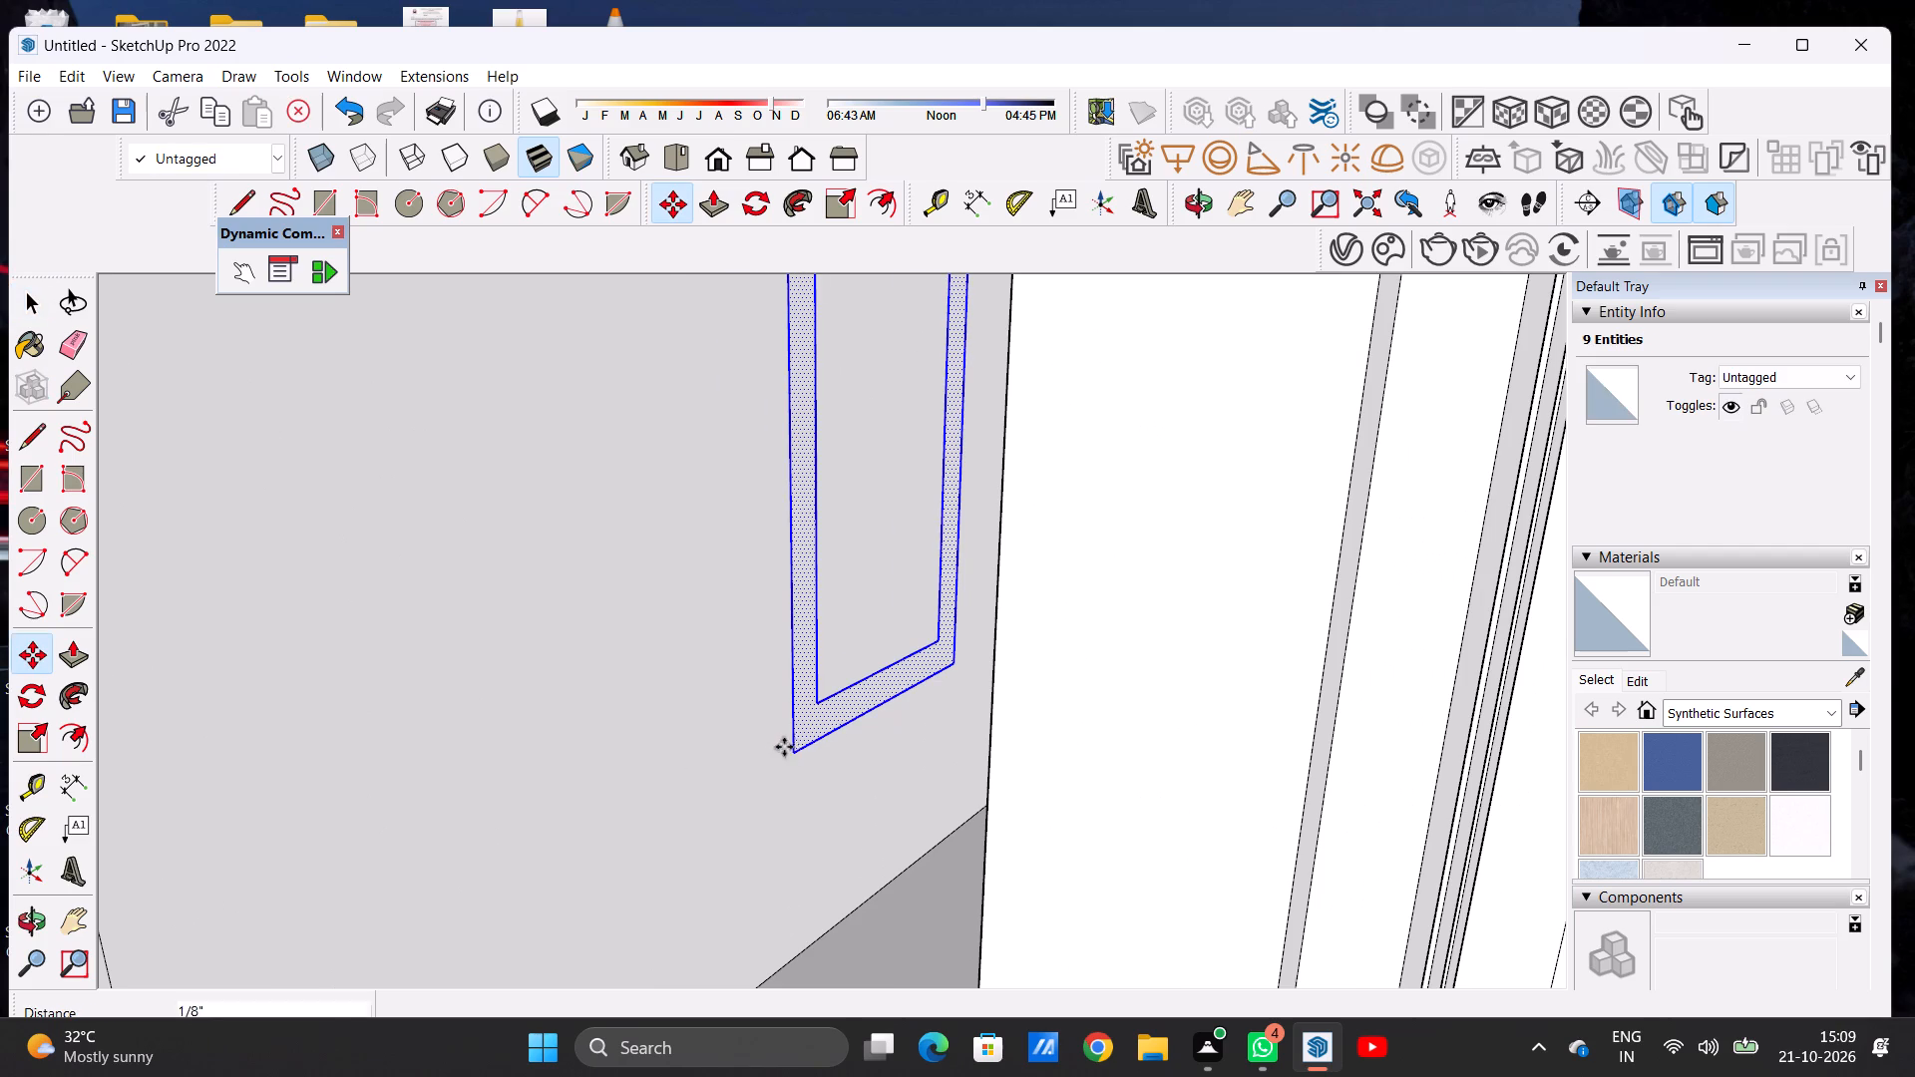
scroll(672, 759, "down", 12)
scroll(646, 796, "up", 4)
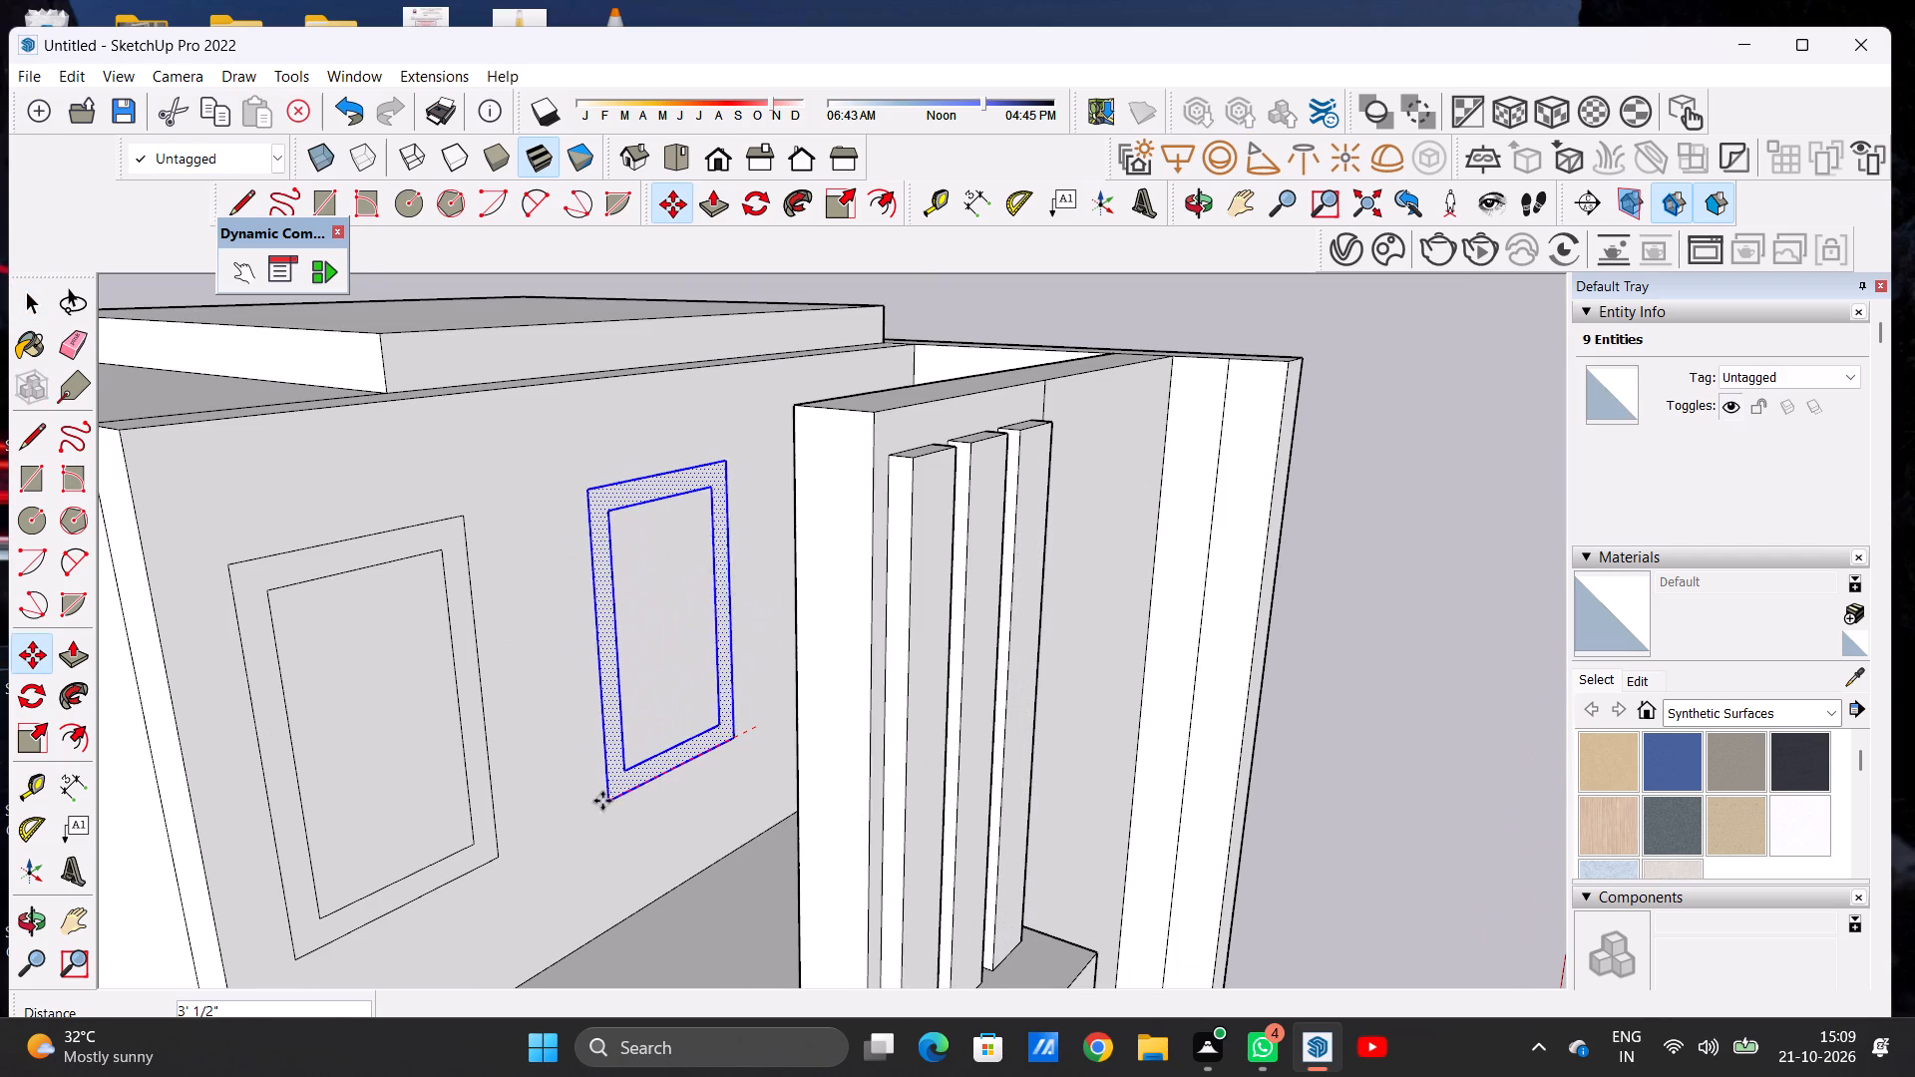
left_click(585, 814)
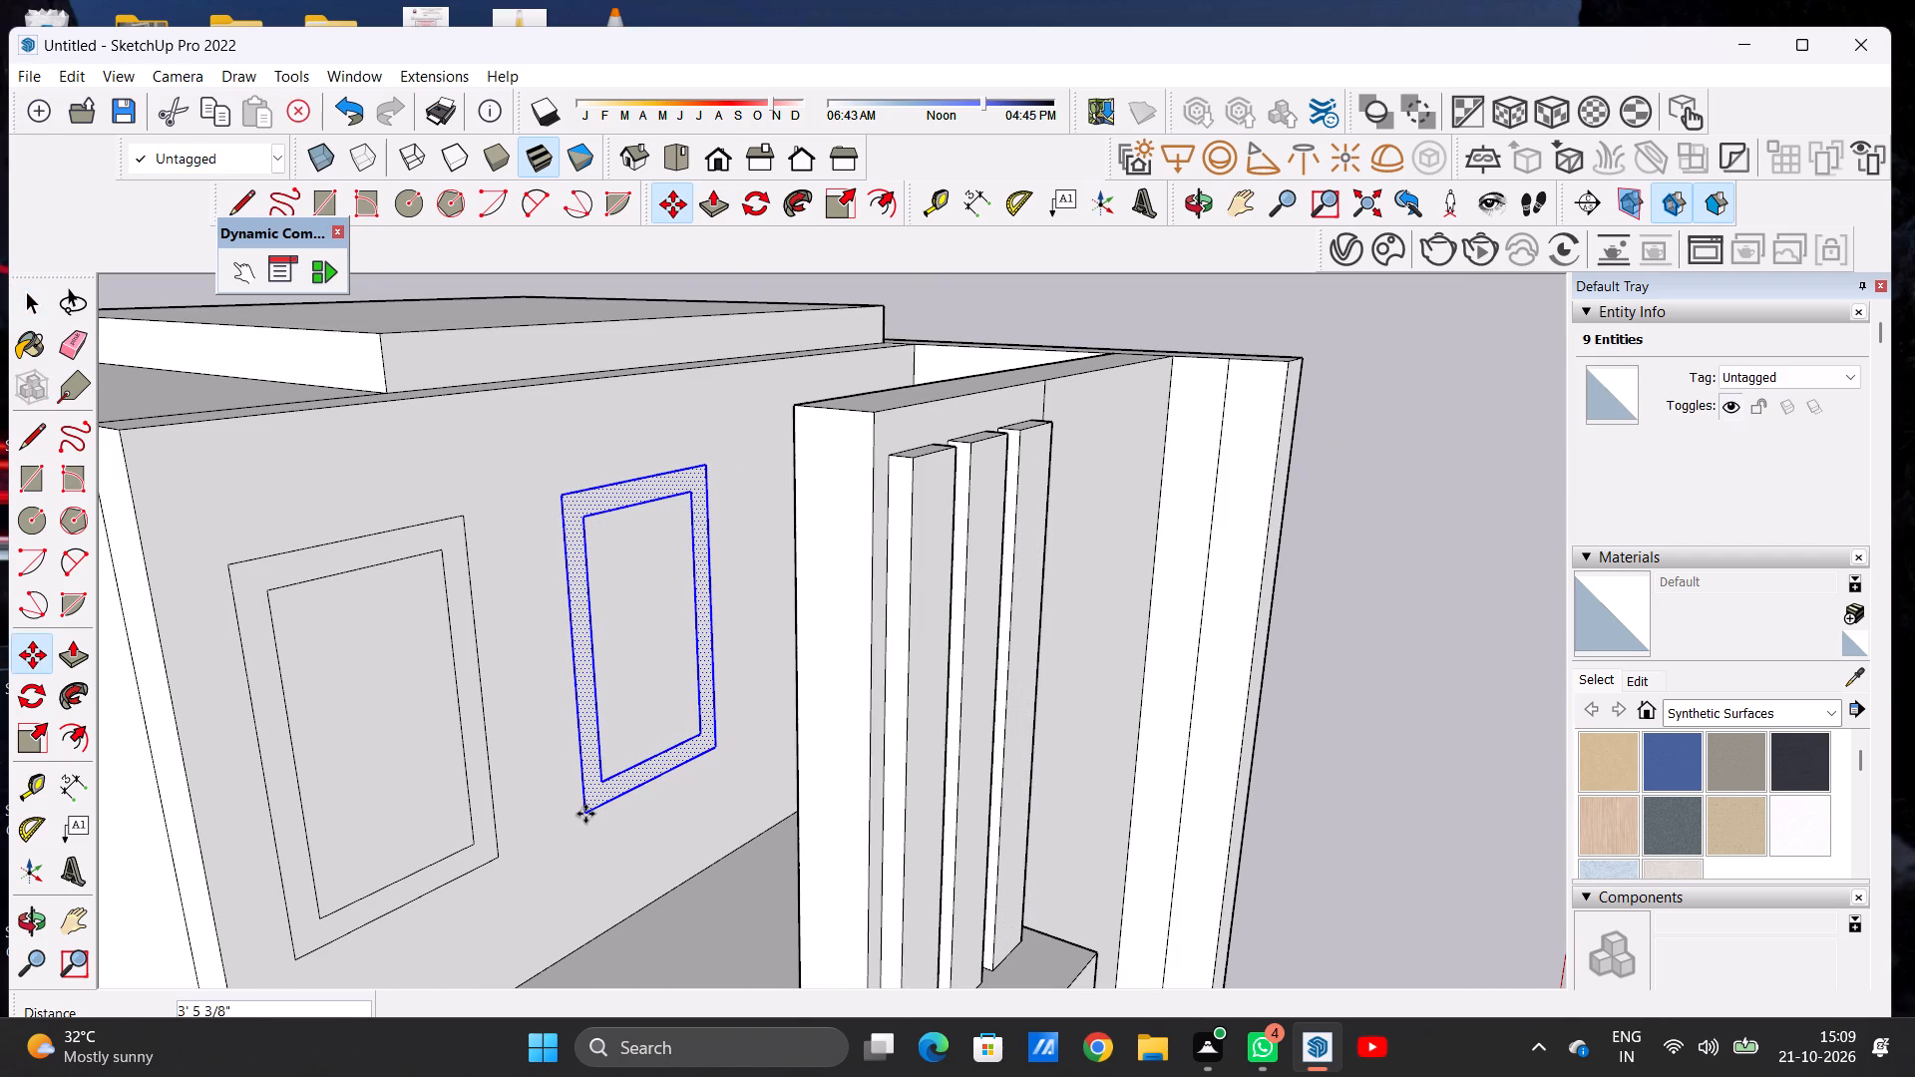
key("space")
left_click(1000, 296)
scroll(585, 658, "down", 2)
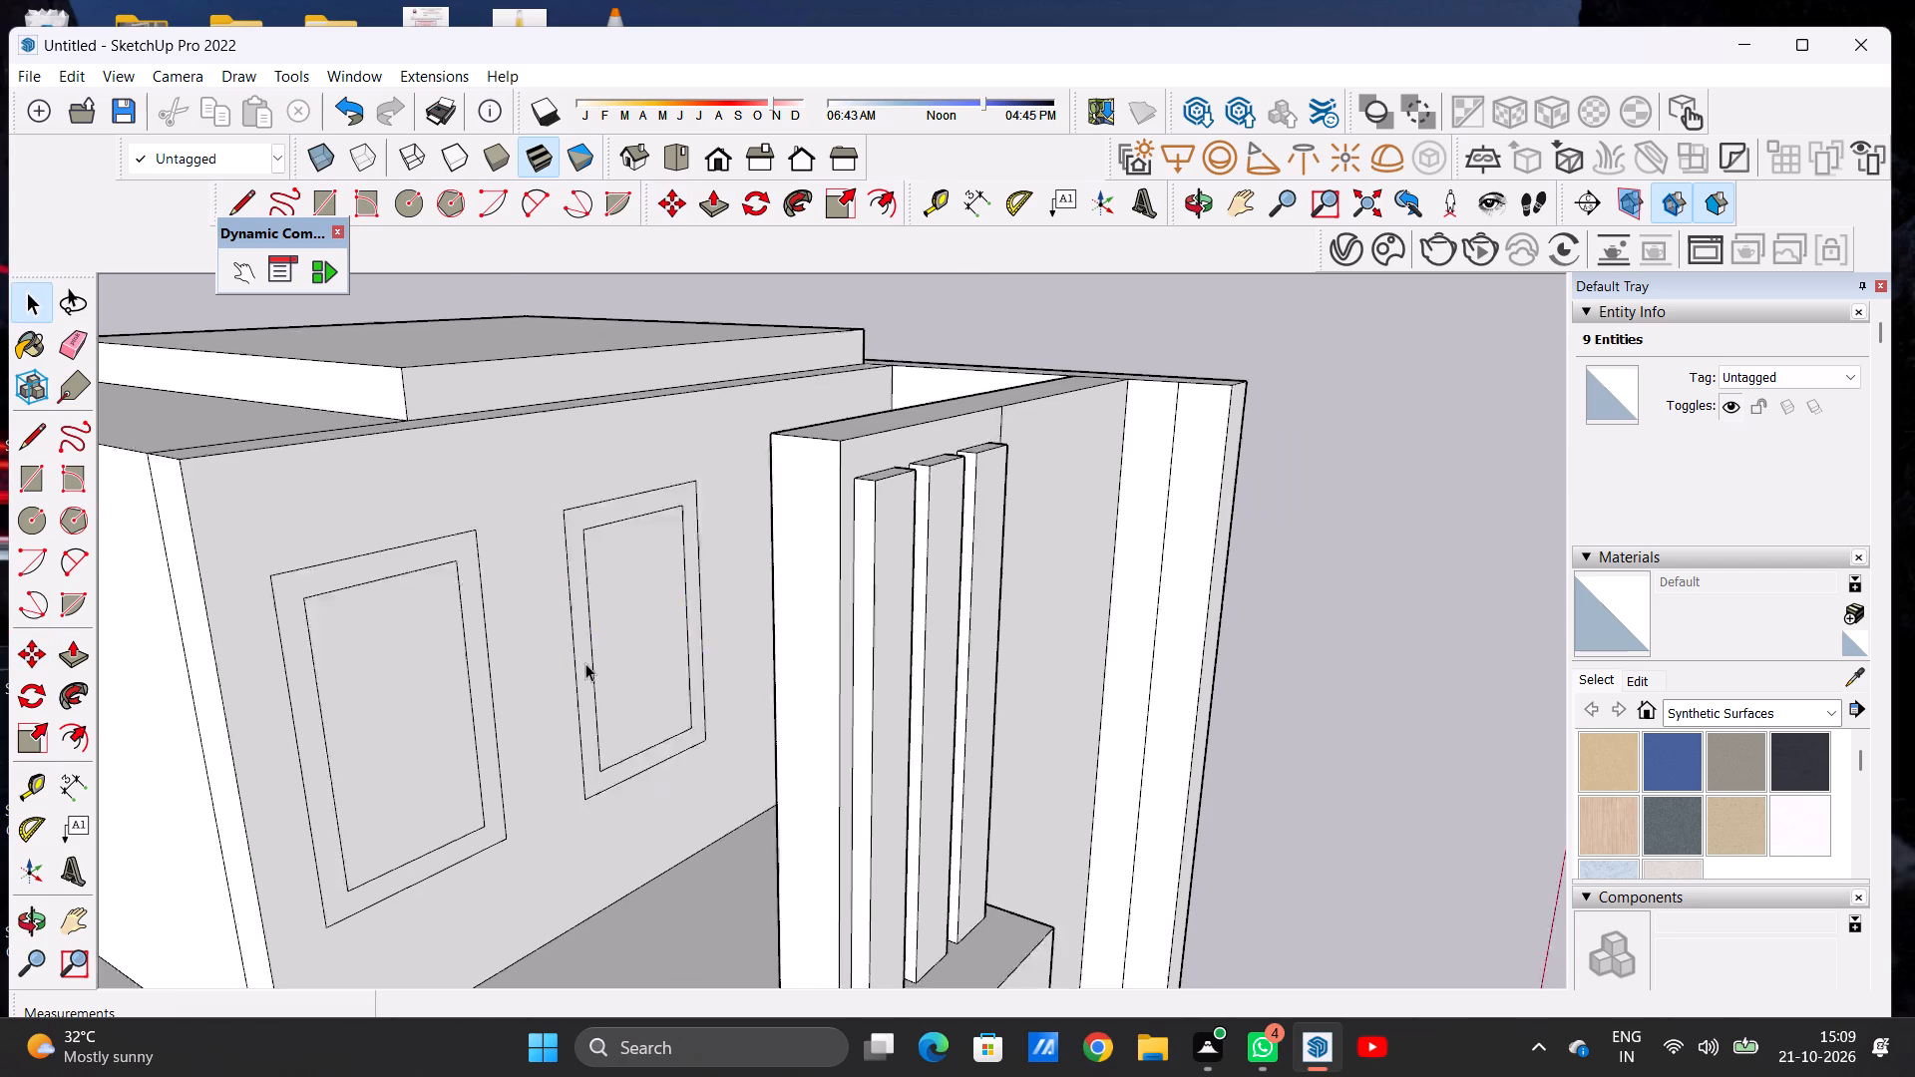
Push/Pull the rooftop slab's front face forward by about 6' 1 11/16" so it covers the raised front wall and its strips.
scroll(585, 663, "down", 12)
middle_click_drag(647, 715, 295, 681)
scroll(675, 672, "down", 6)
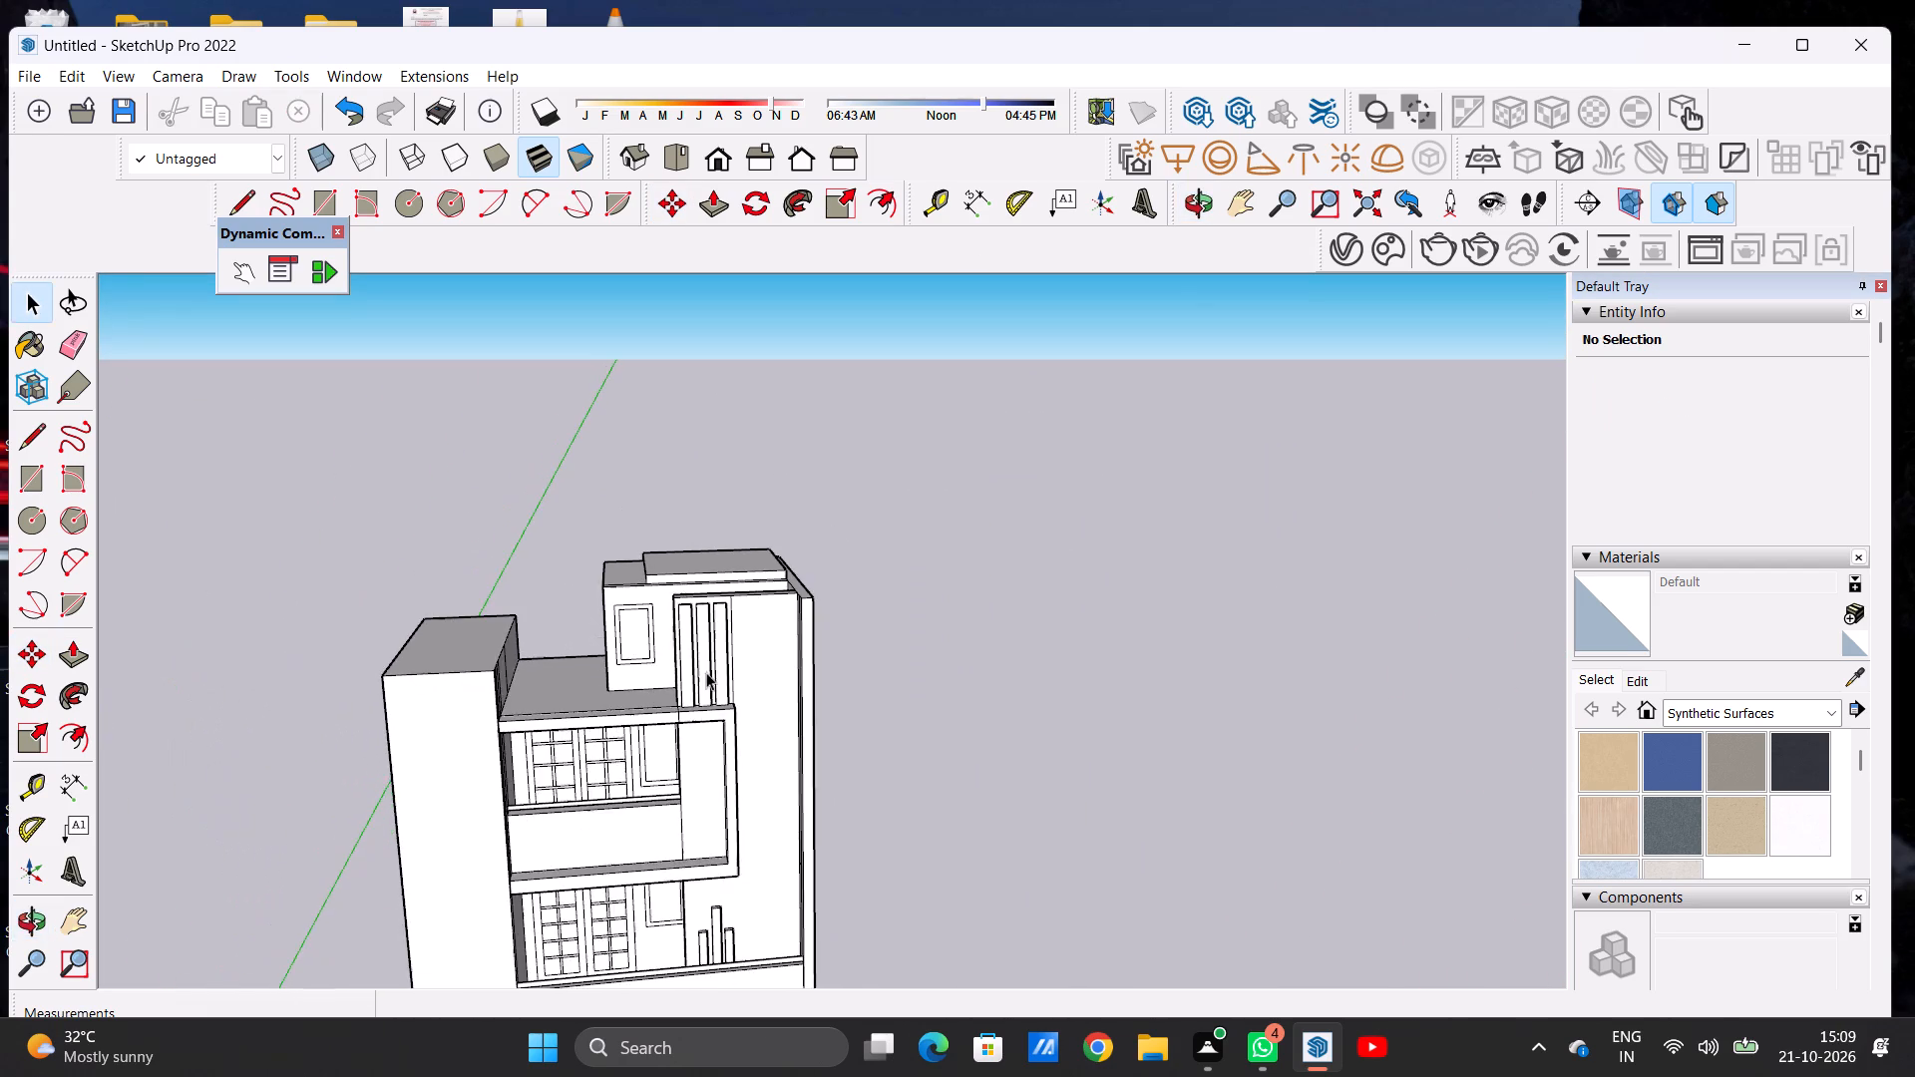
middle_click_drag(715, 737, 614, 710)
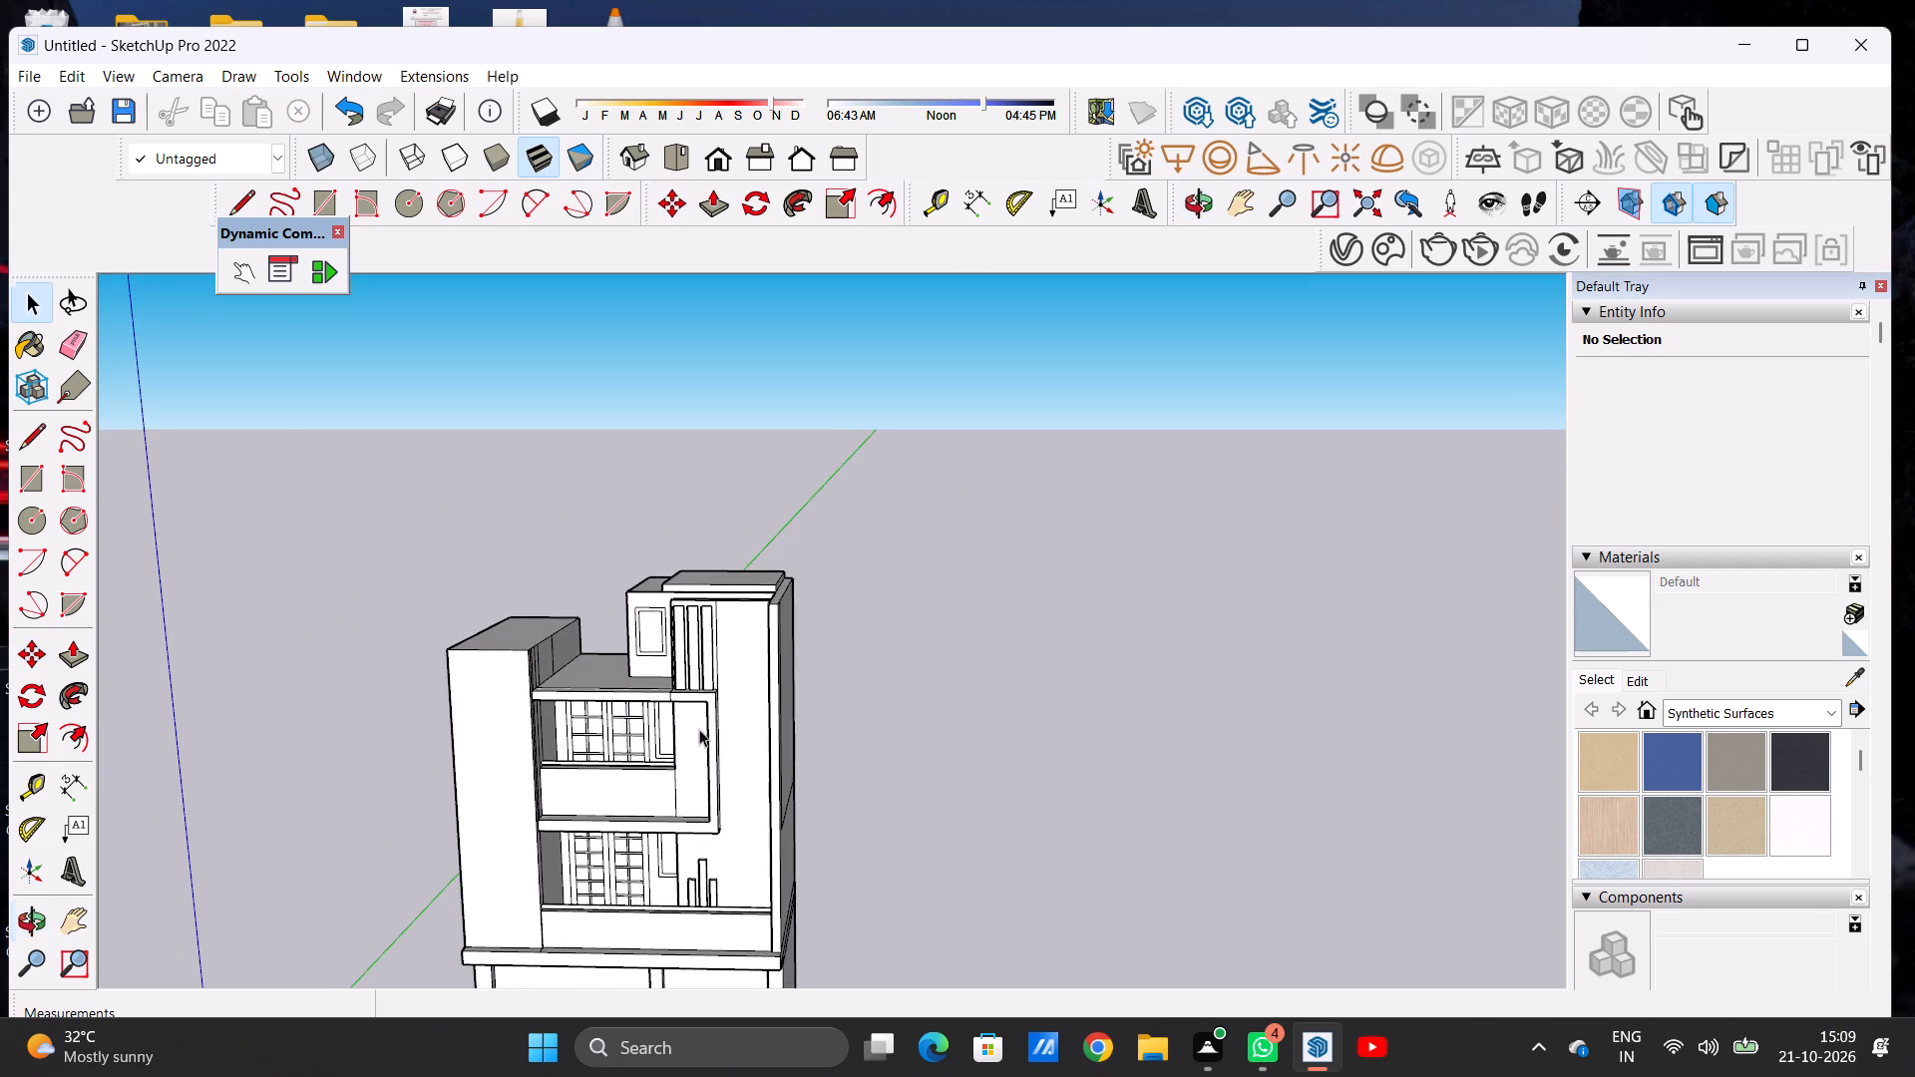
scroll(846, 745, "down", 7)
scroll(777, 740, "up", 7)
middle_click_drag(762, 586, 284, 703)
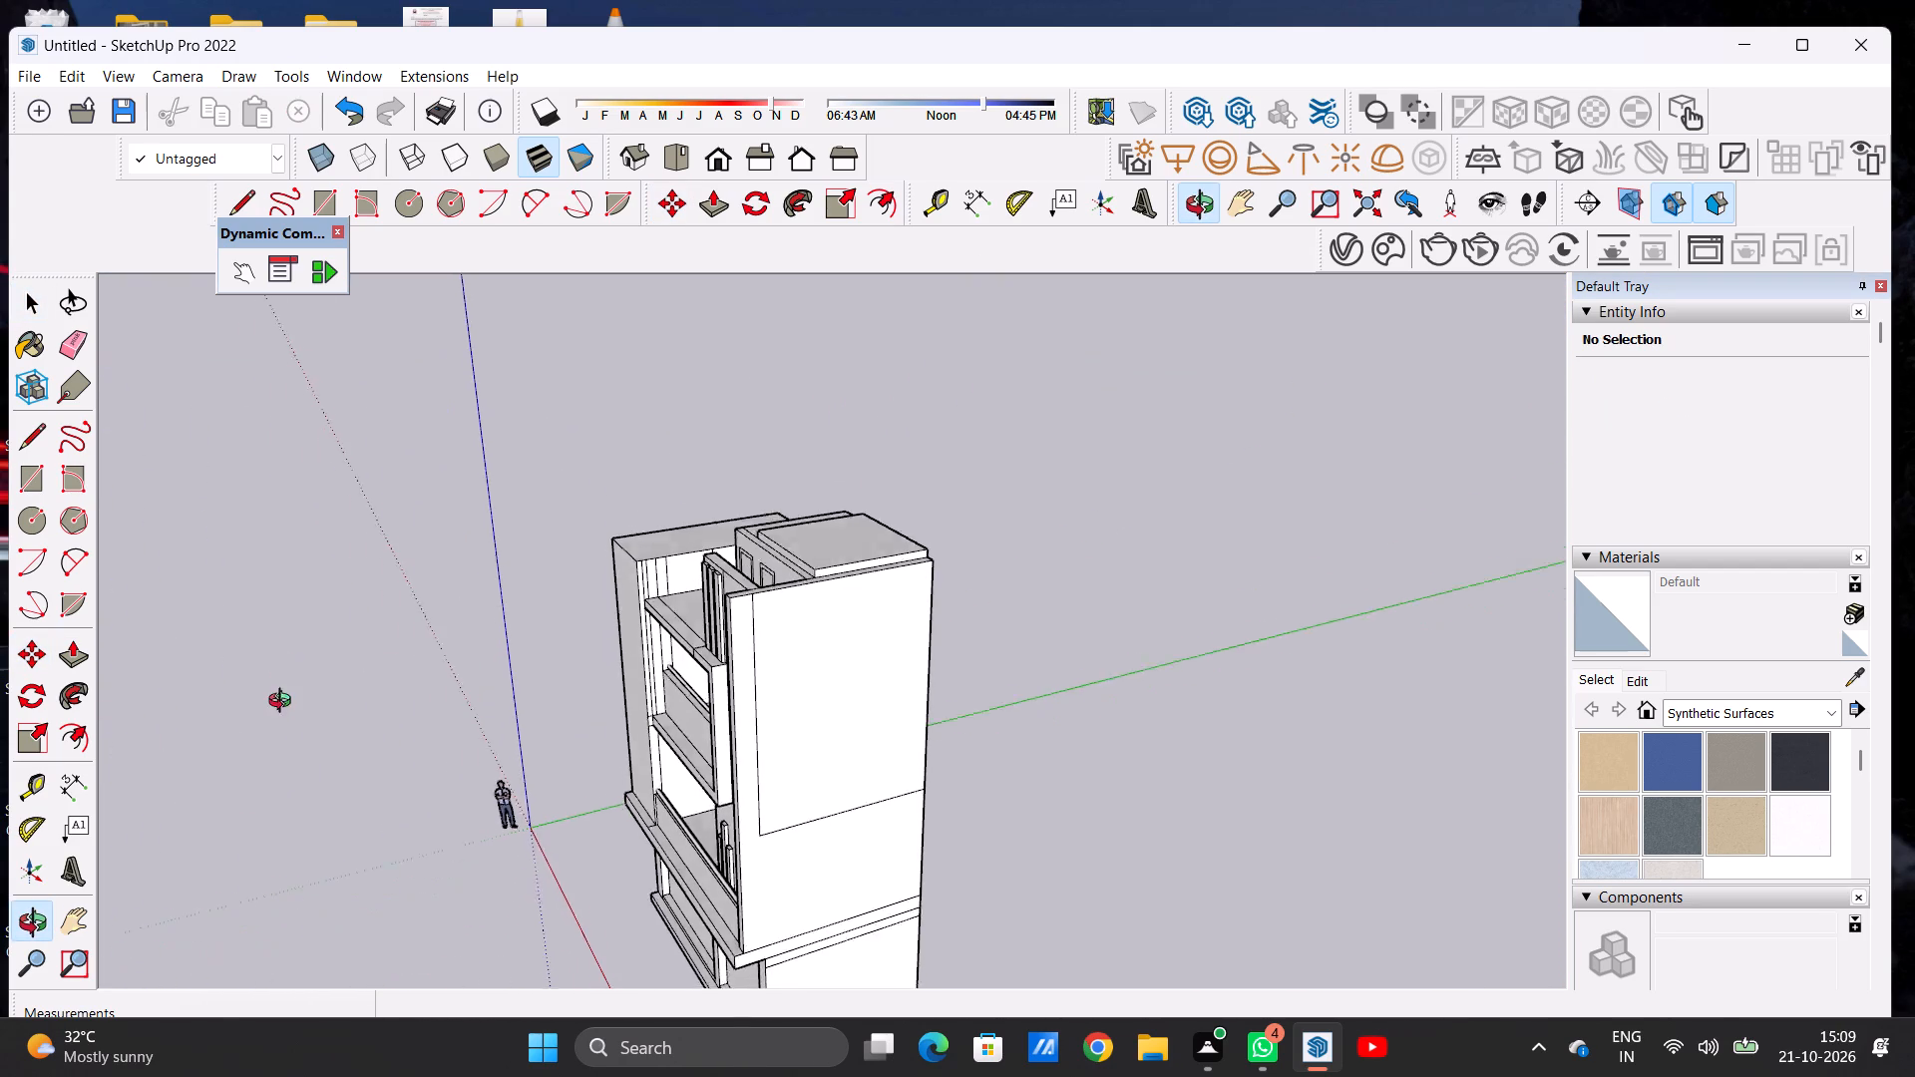
middle_click_drag(284, 703, 284, 706)
scroll(872, 596, "up", 11)
key("p")
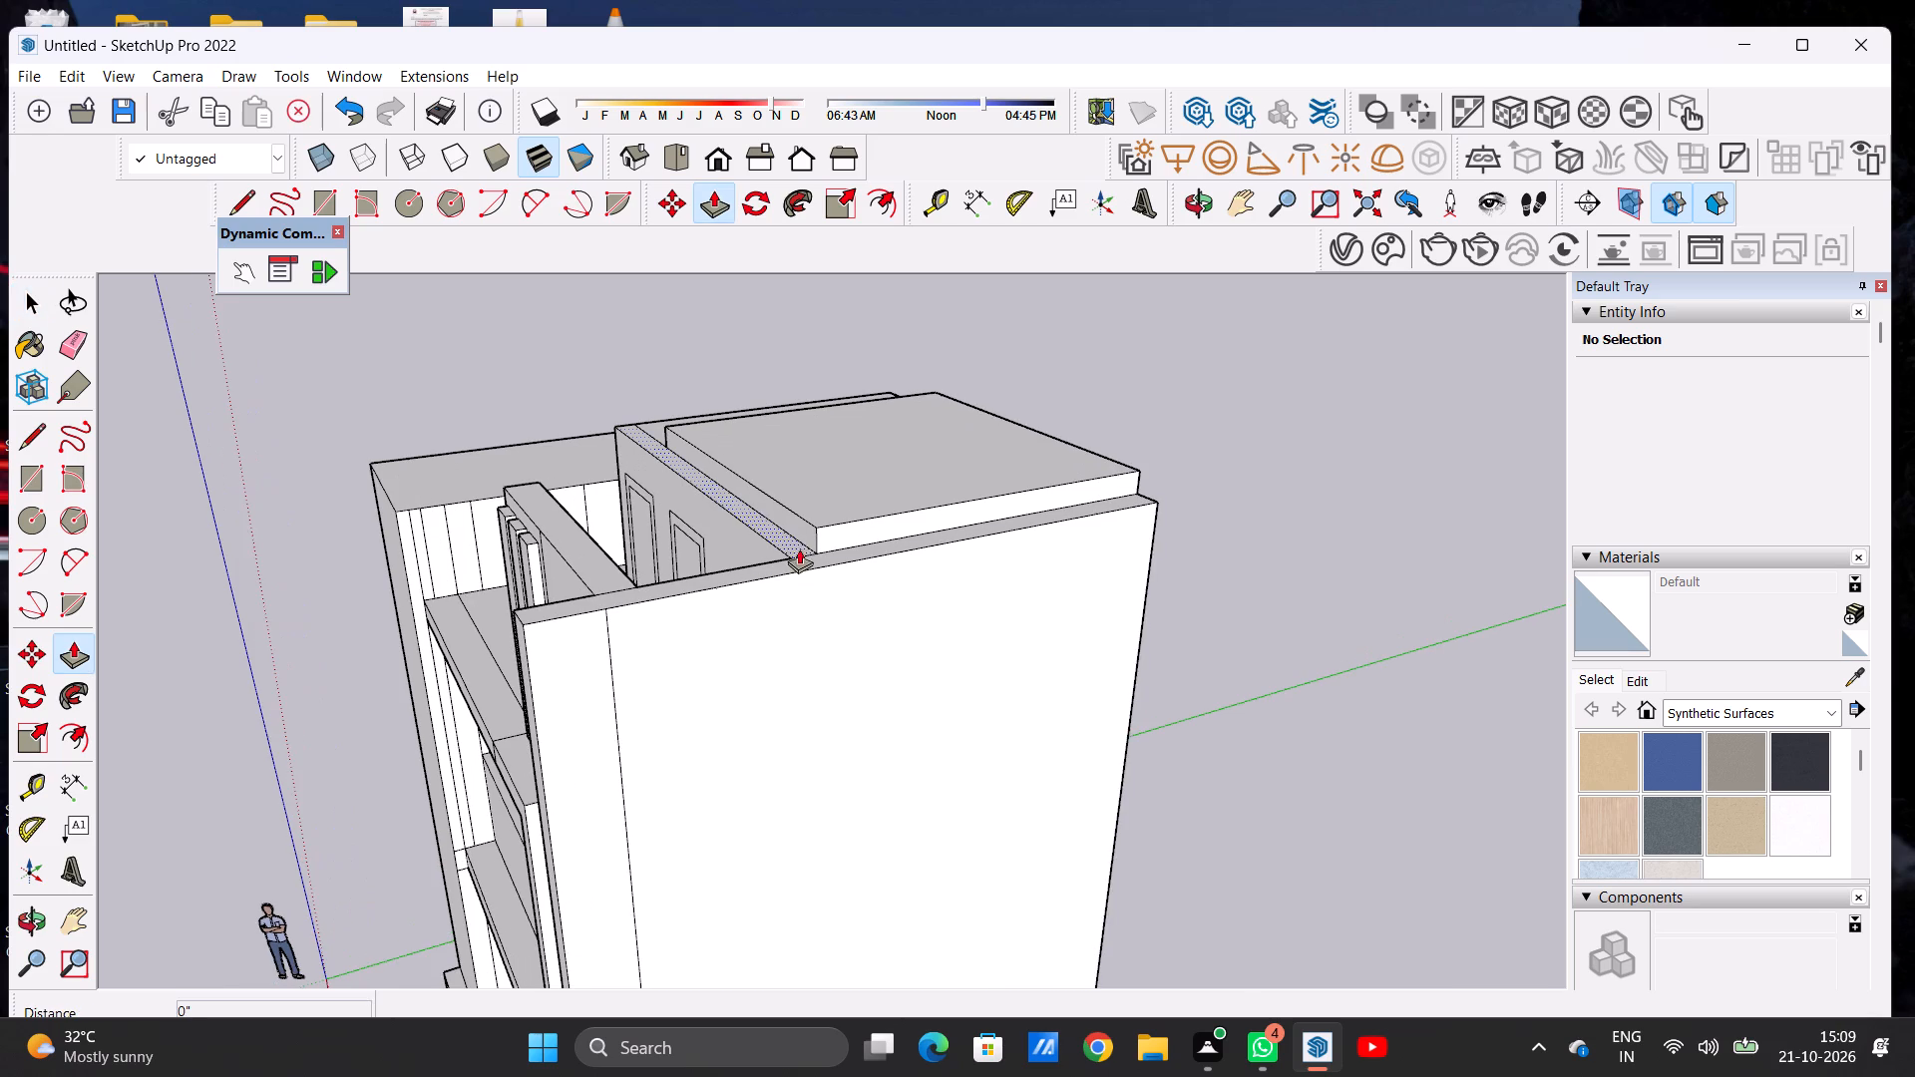
scroll(795, 535, "up", 5)
left_click(818, 521)
scroll(608, 571, "down", 7)
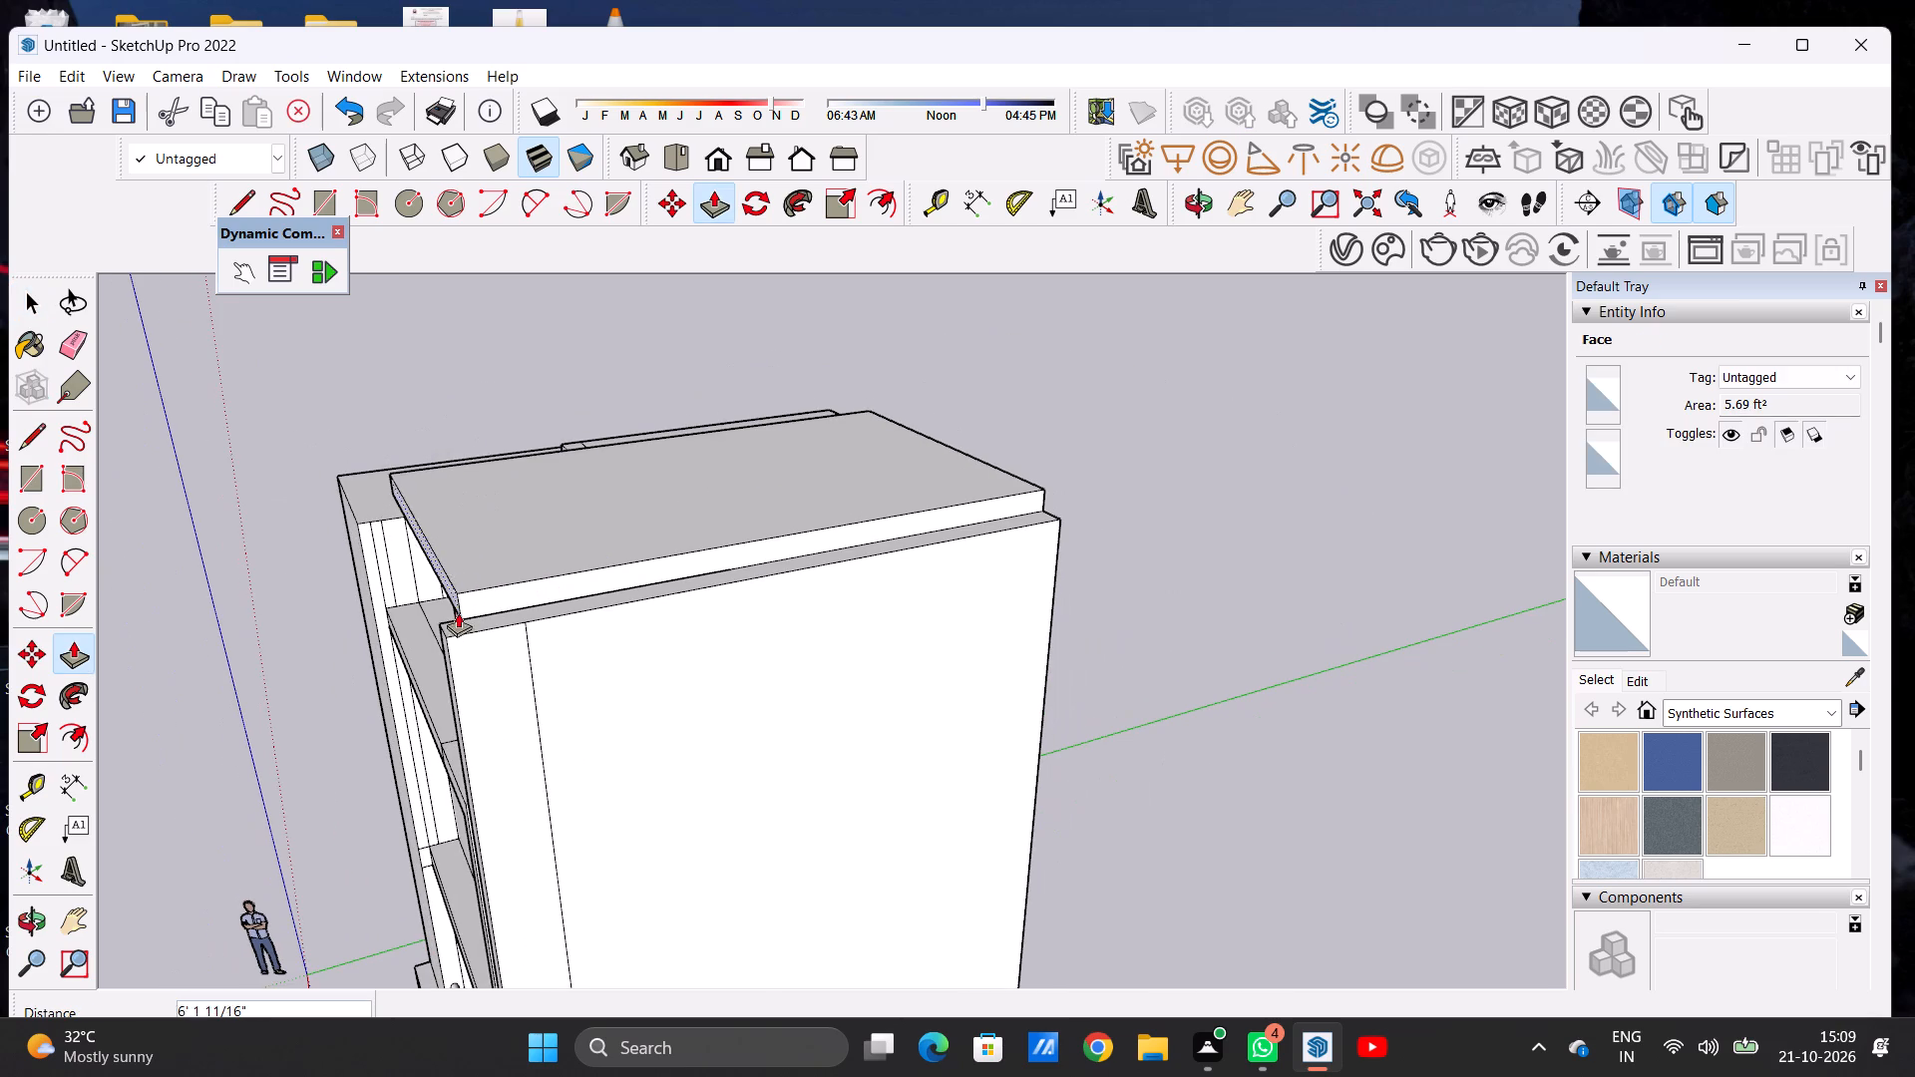
left_click(452, 633)
key("space")
scroll(706, 593, "down", 9)
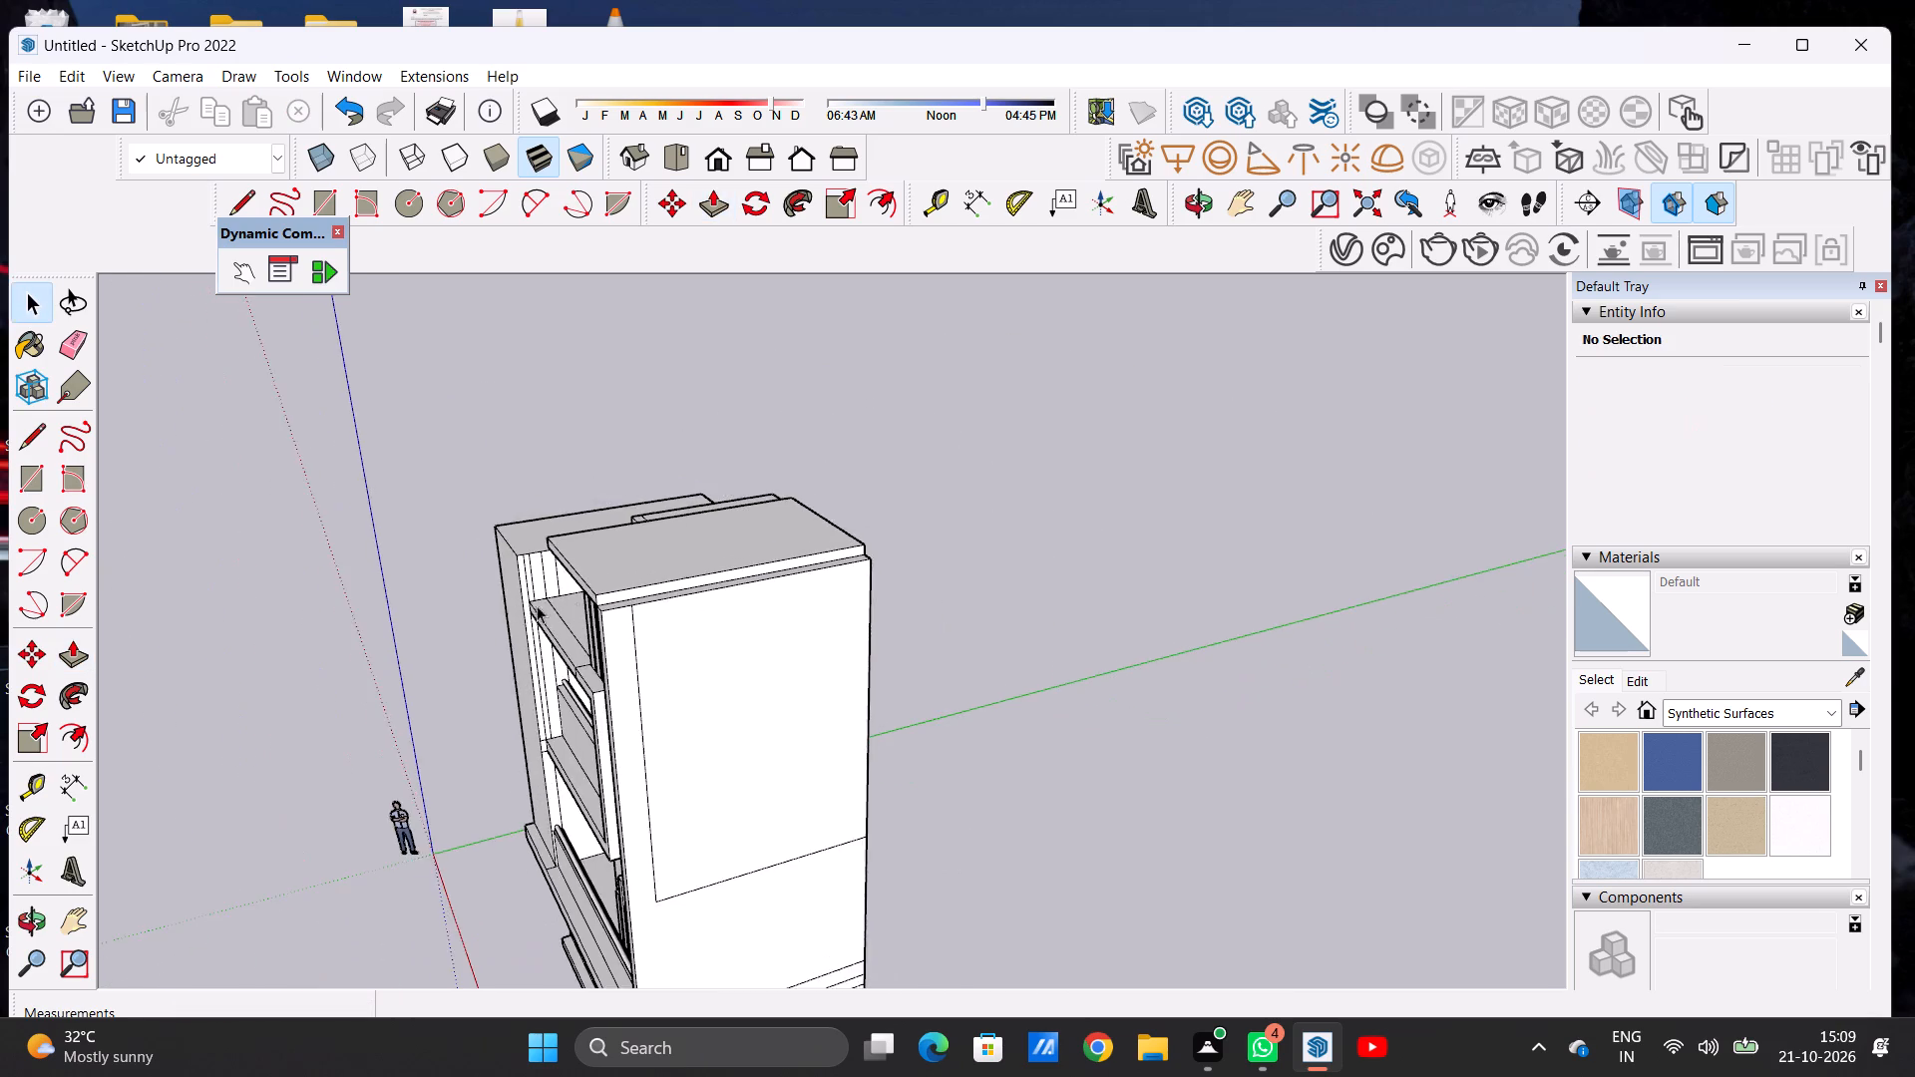
Push/Pull the rooftop slab's side face outward by 9" to align with the outer face of the tall side wall.
middle_click_drag(518, 607, 943, 544)
scroll(965, 551, "up", 7)
middle_click_drag(1002, 593, 839, 572)
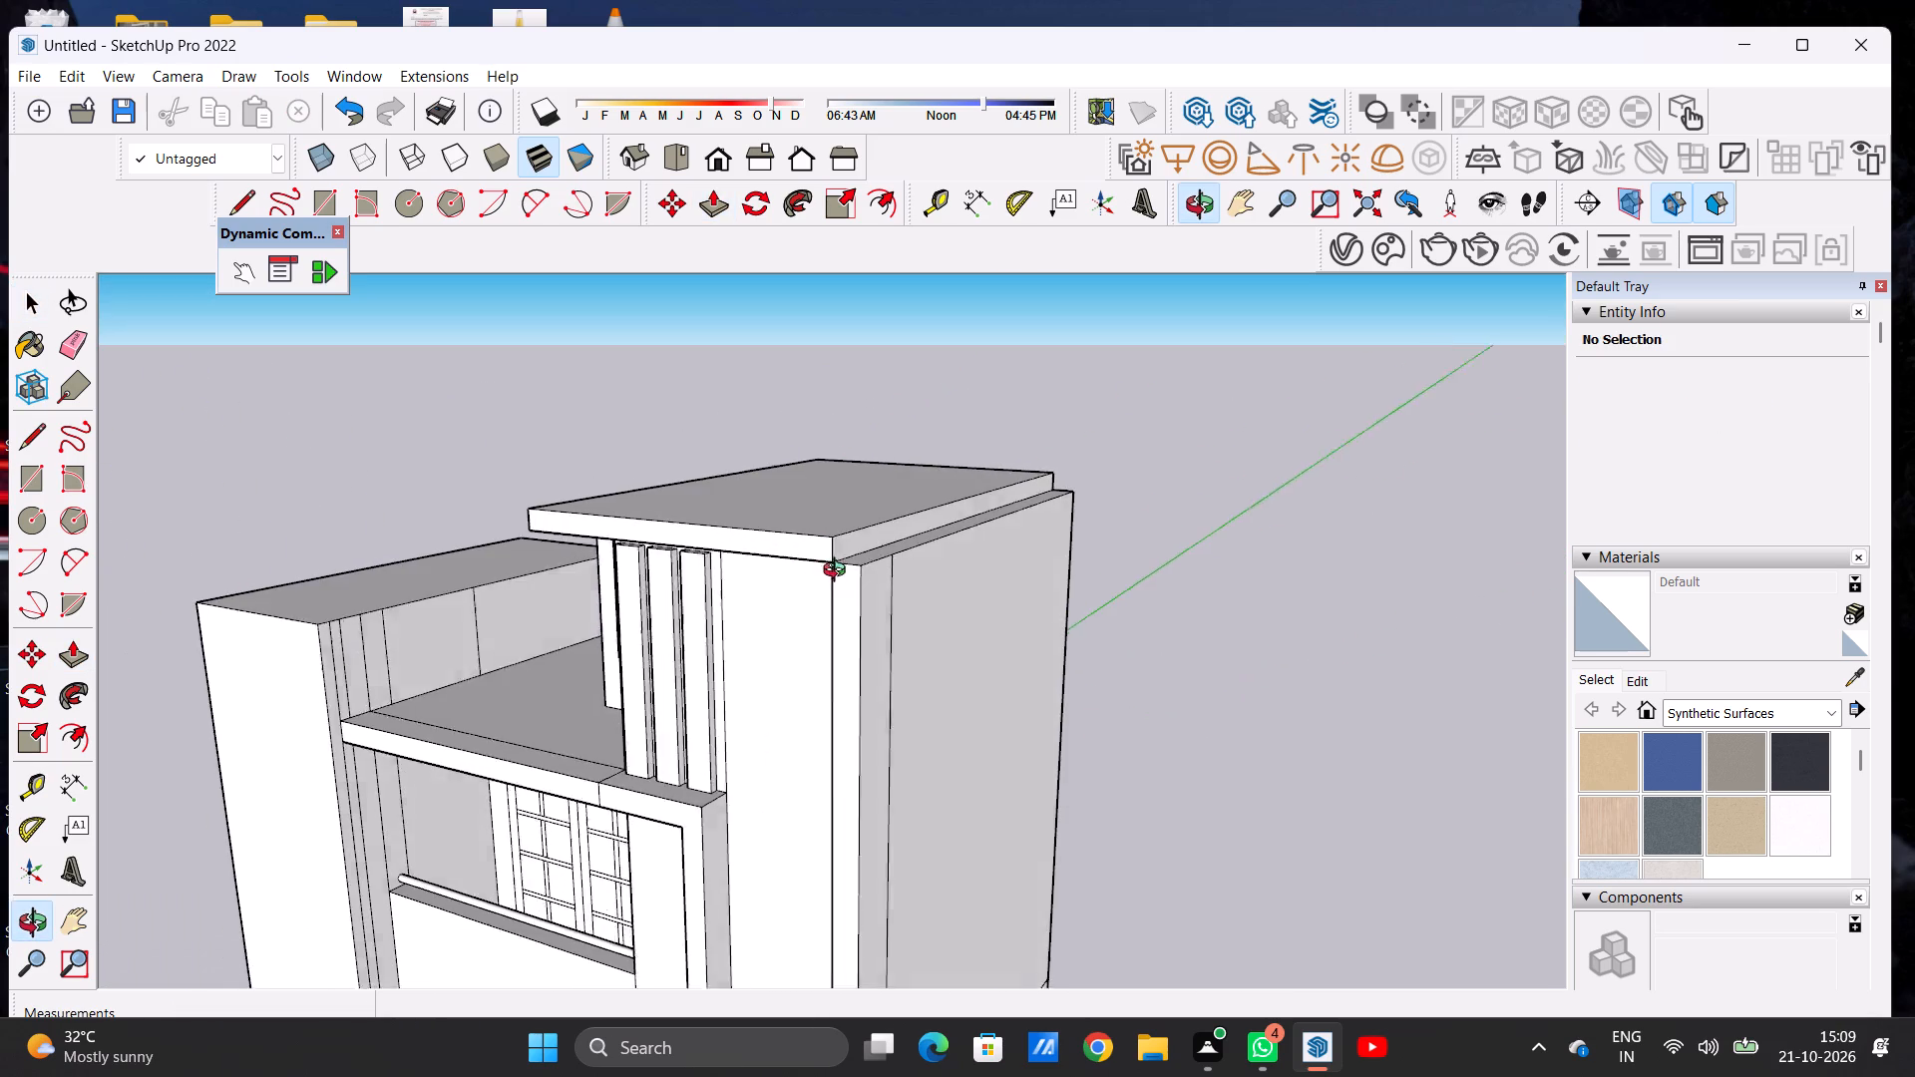
middle_click_drag(839, 572, 820, 582)
scroll(820, 582, "up", 7)
key("p")
scroll(825, 532, "up", 4)
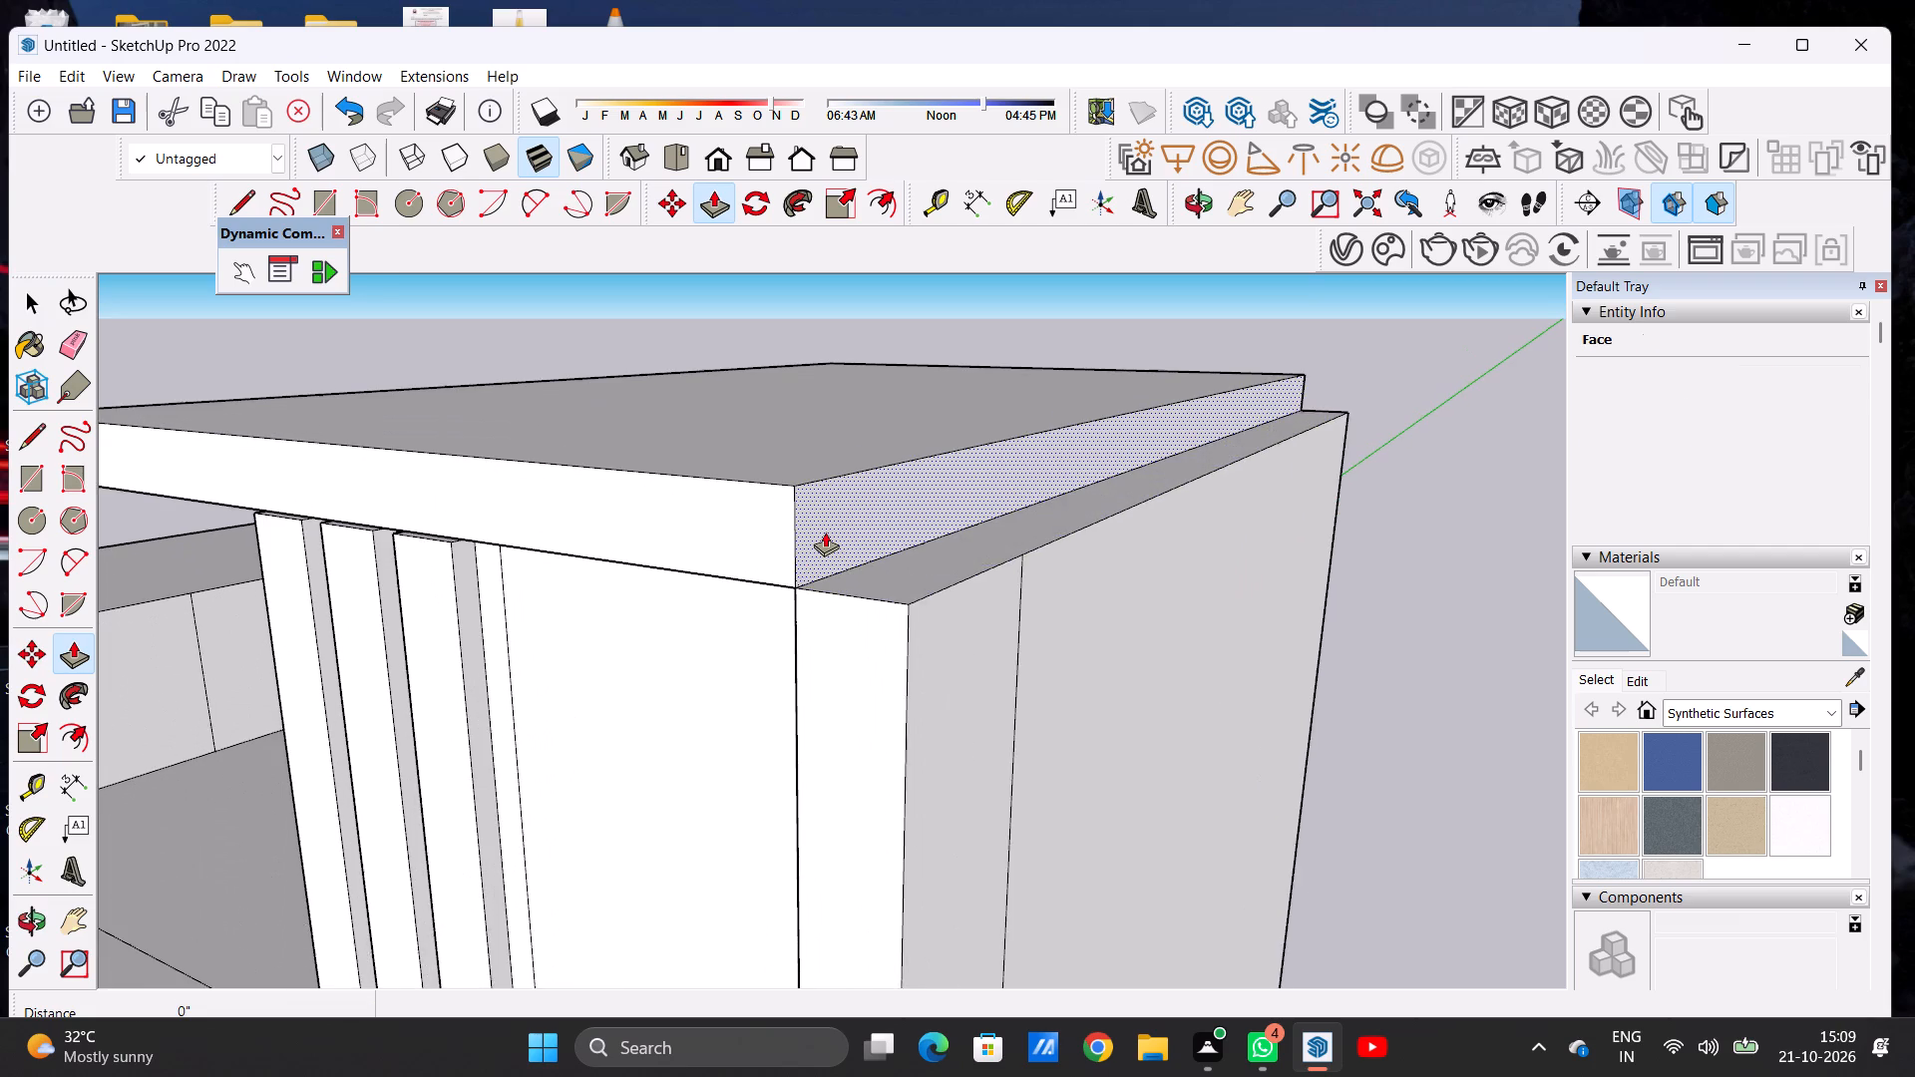
scroll(825, 532, "up", 3)
left_click(825, 532)
left_click(916, 618)
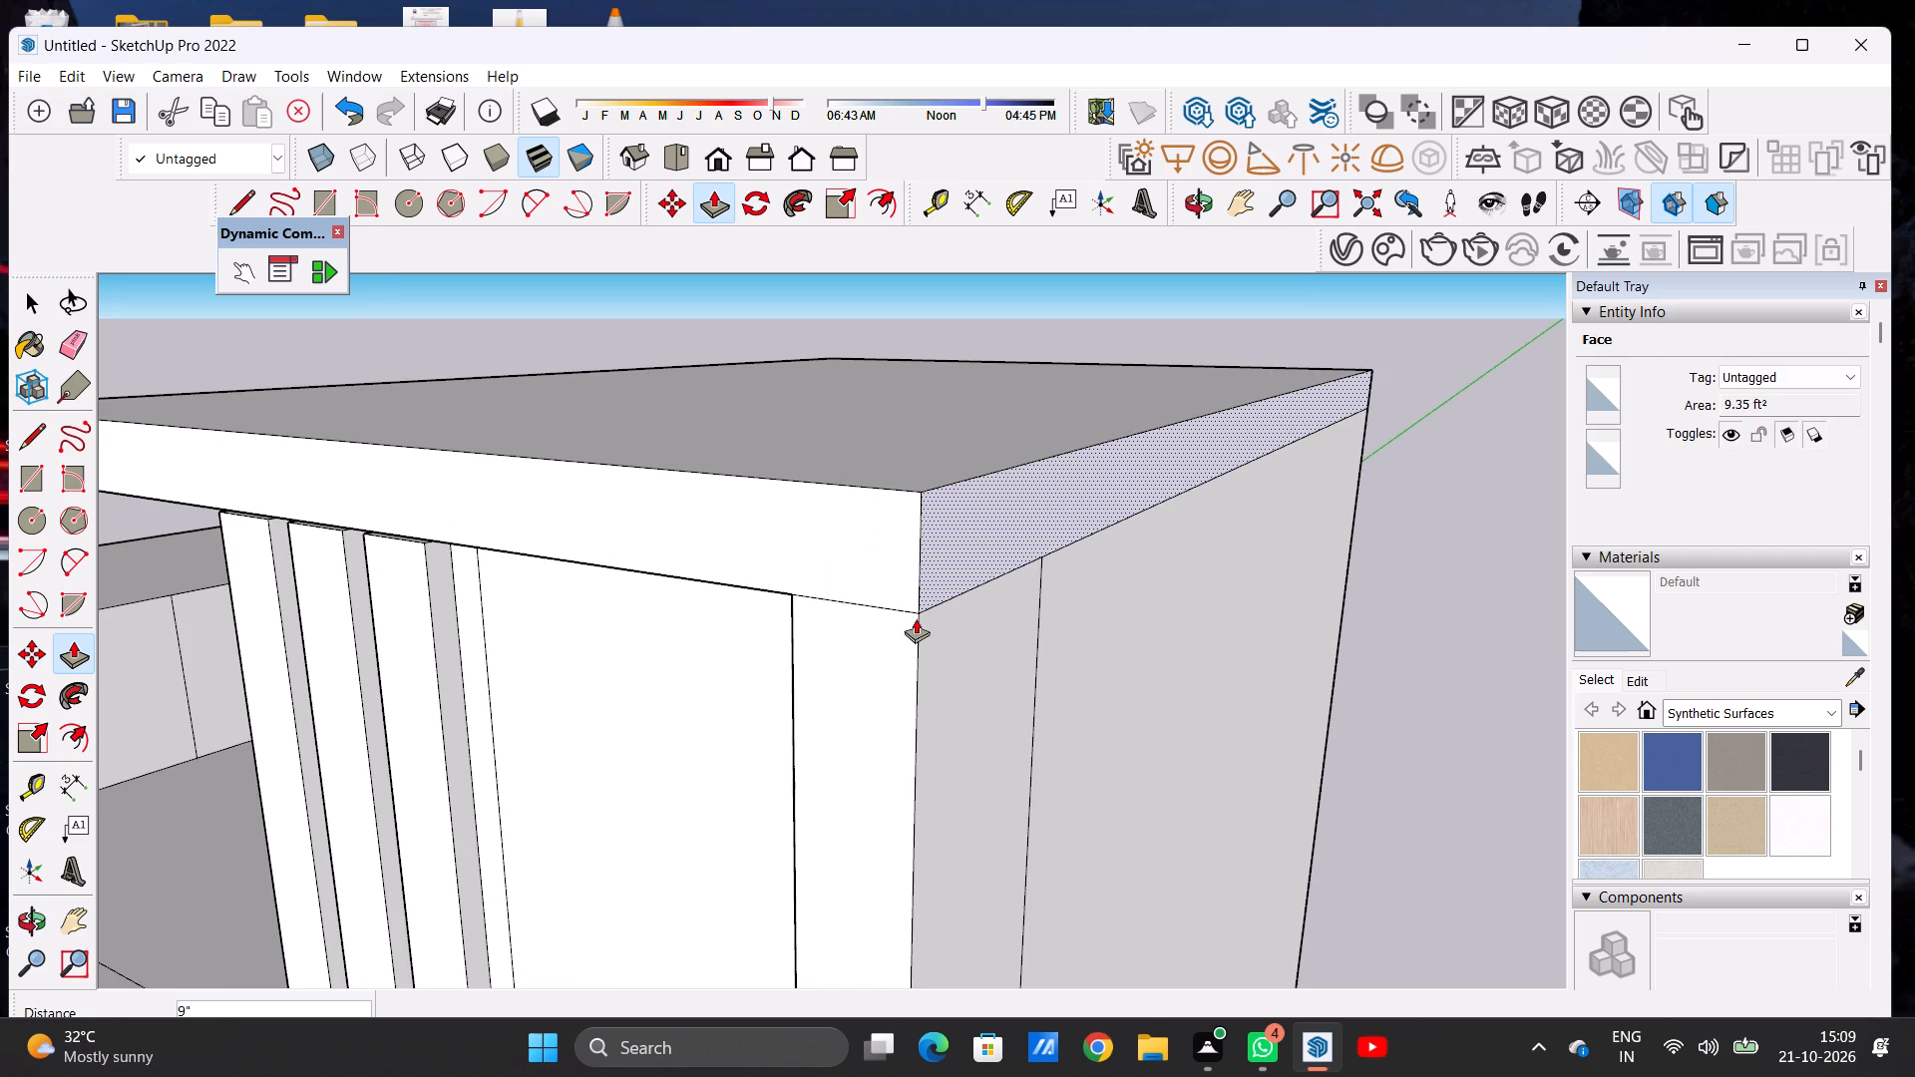
key("space")
Erase the edge between the extended roof slab and the front end of the tall side wall.
scroll(885, 591, "down", 11)
scroll(851, 562, "up", 1)
scroll(851, 562, "down", 11)
middle_click_drag(917, 621, 1077, 599)
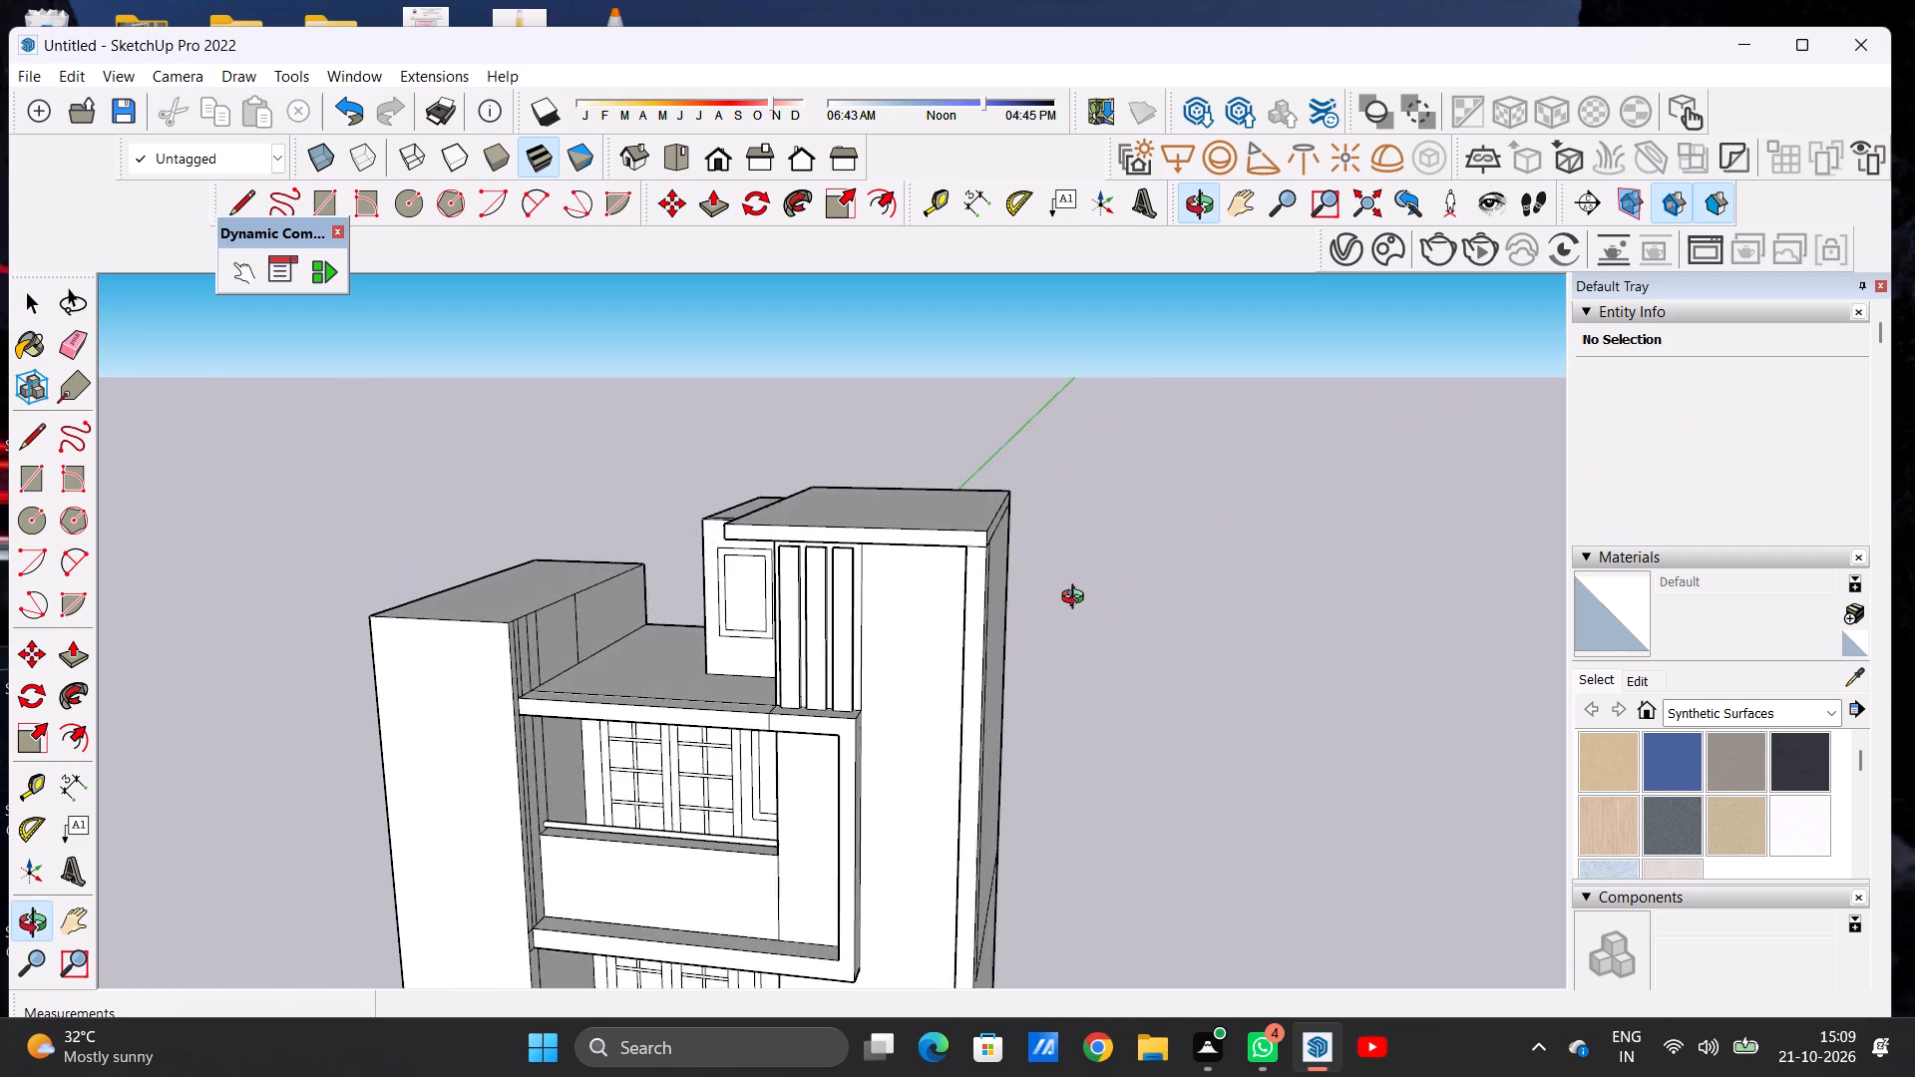
middle_click_drag(1077, 599, 1146, 565)
scroll(1024, 550, "up", 11)
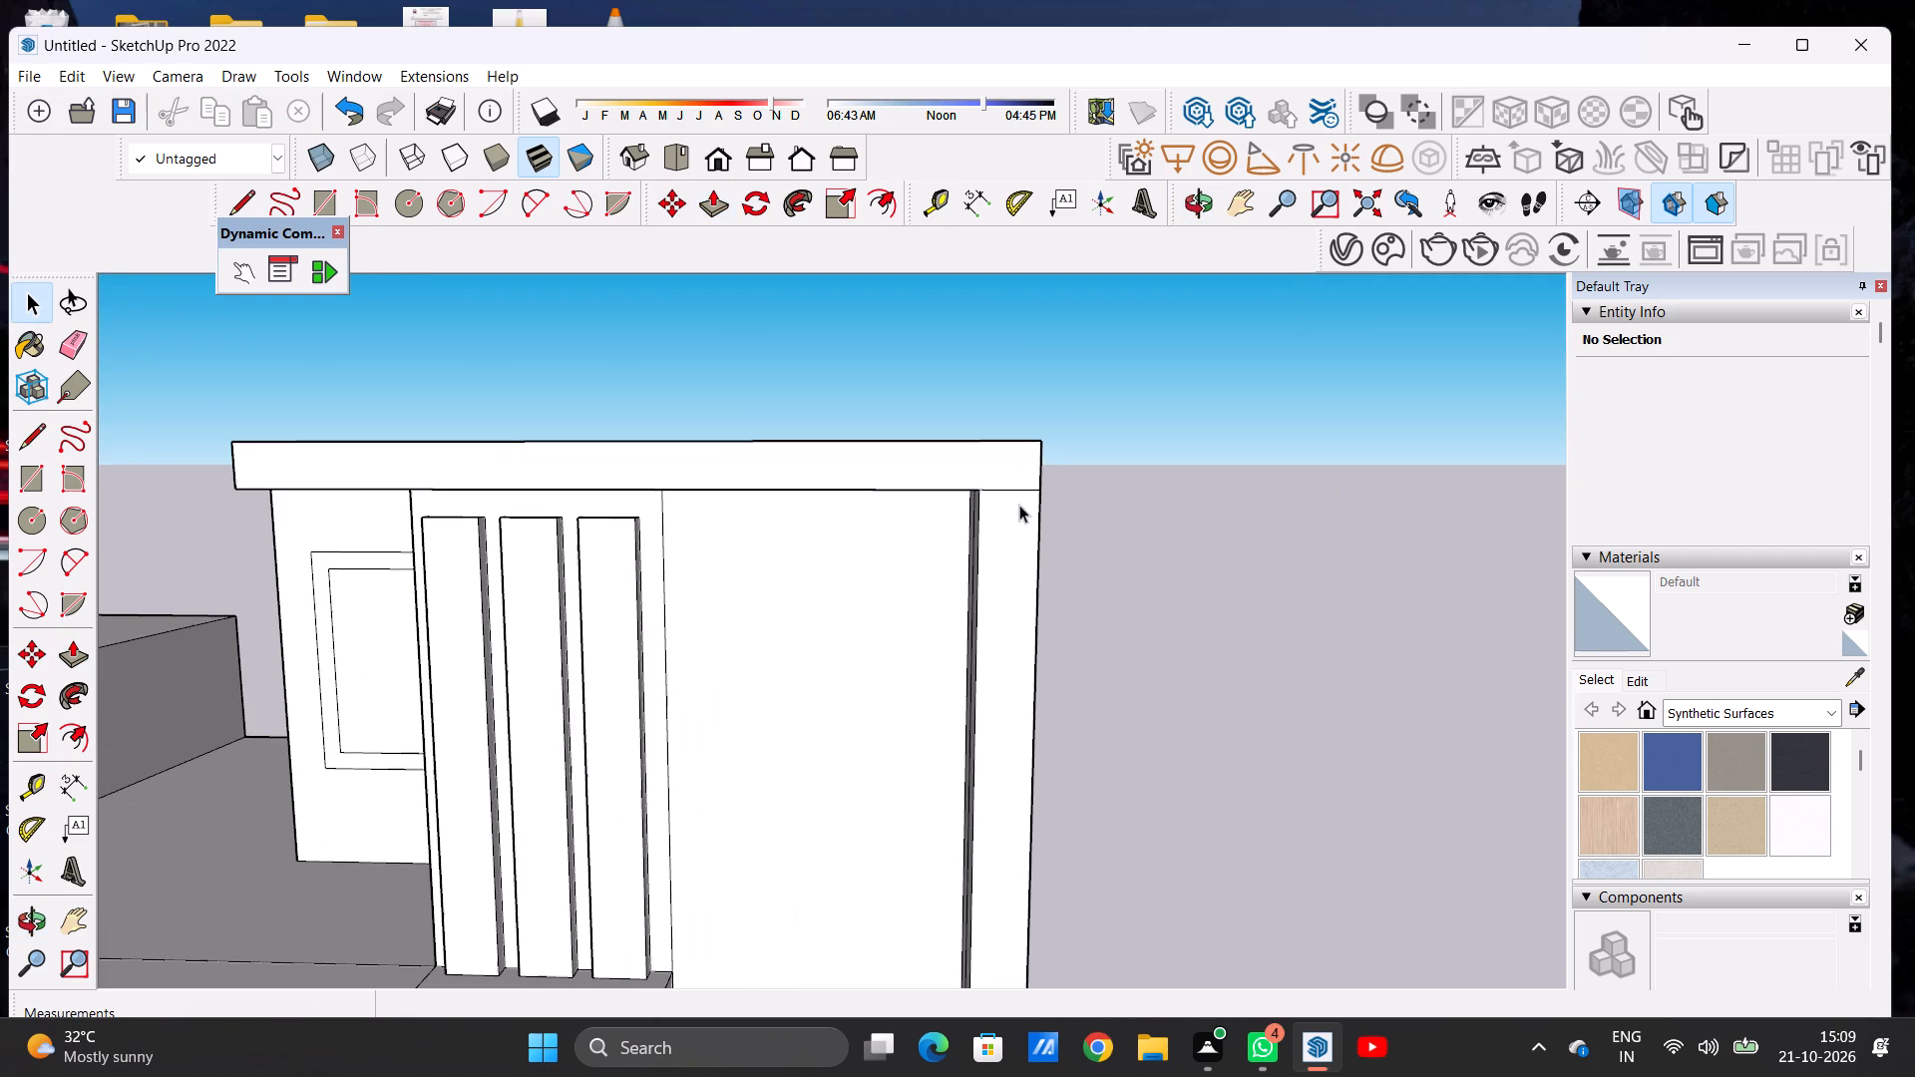
key("e")
left_click_drag(1015, 479, 1015, 503)
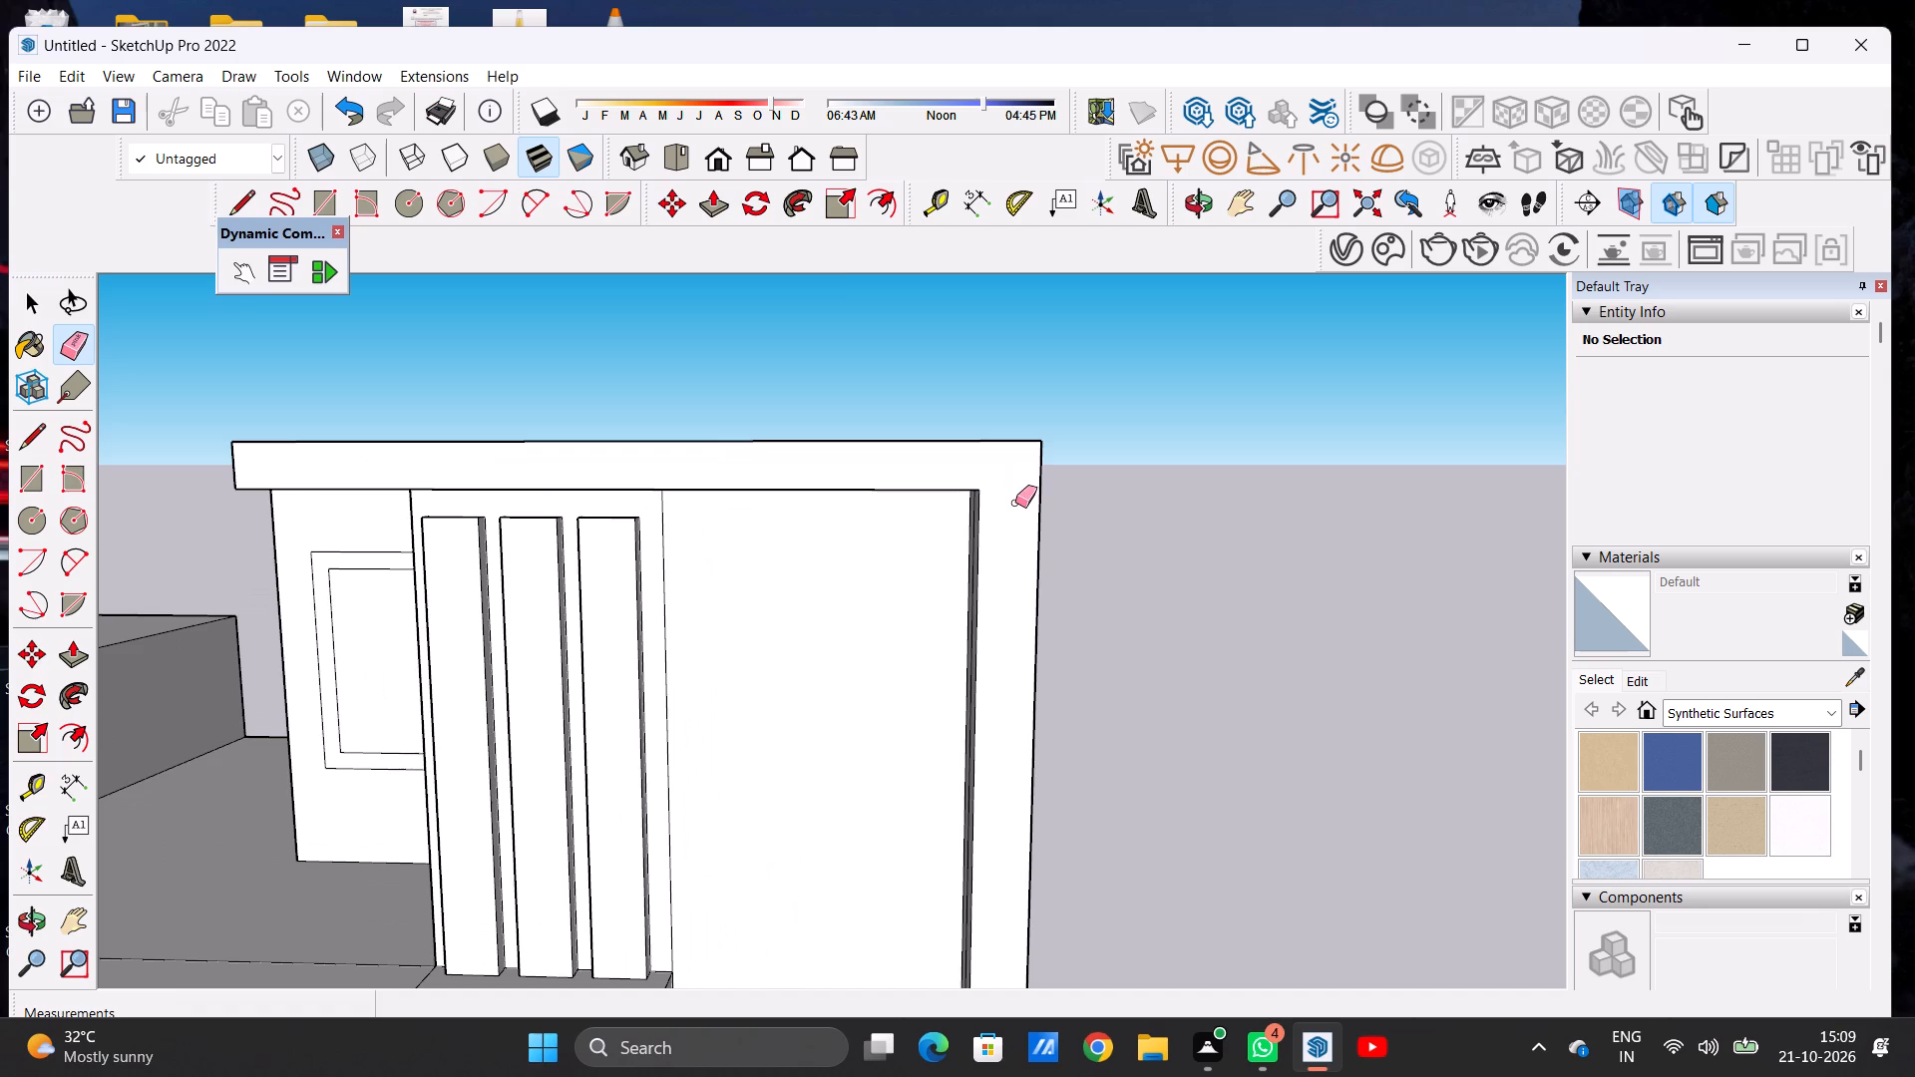
key("space")
scroll(713, 577, "down", 18)
scroll(822, 768, "up", 6)
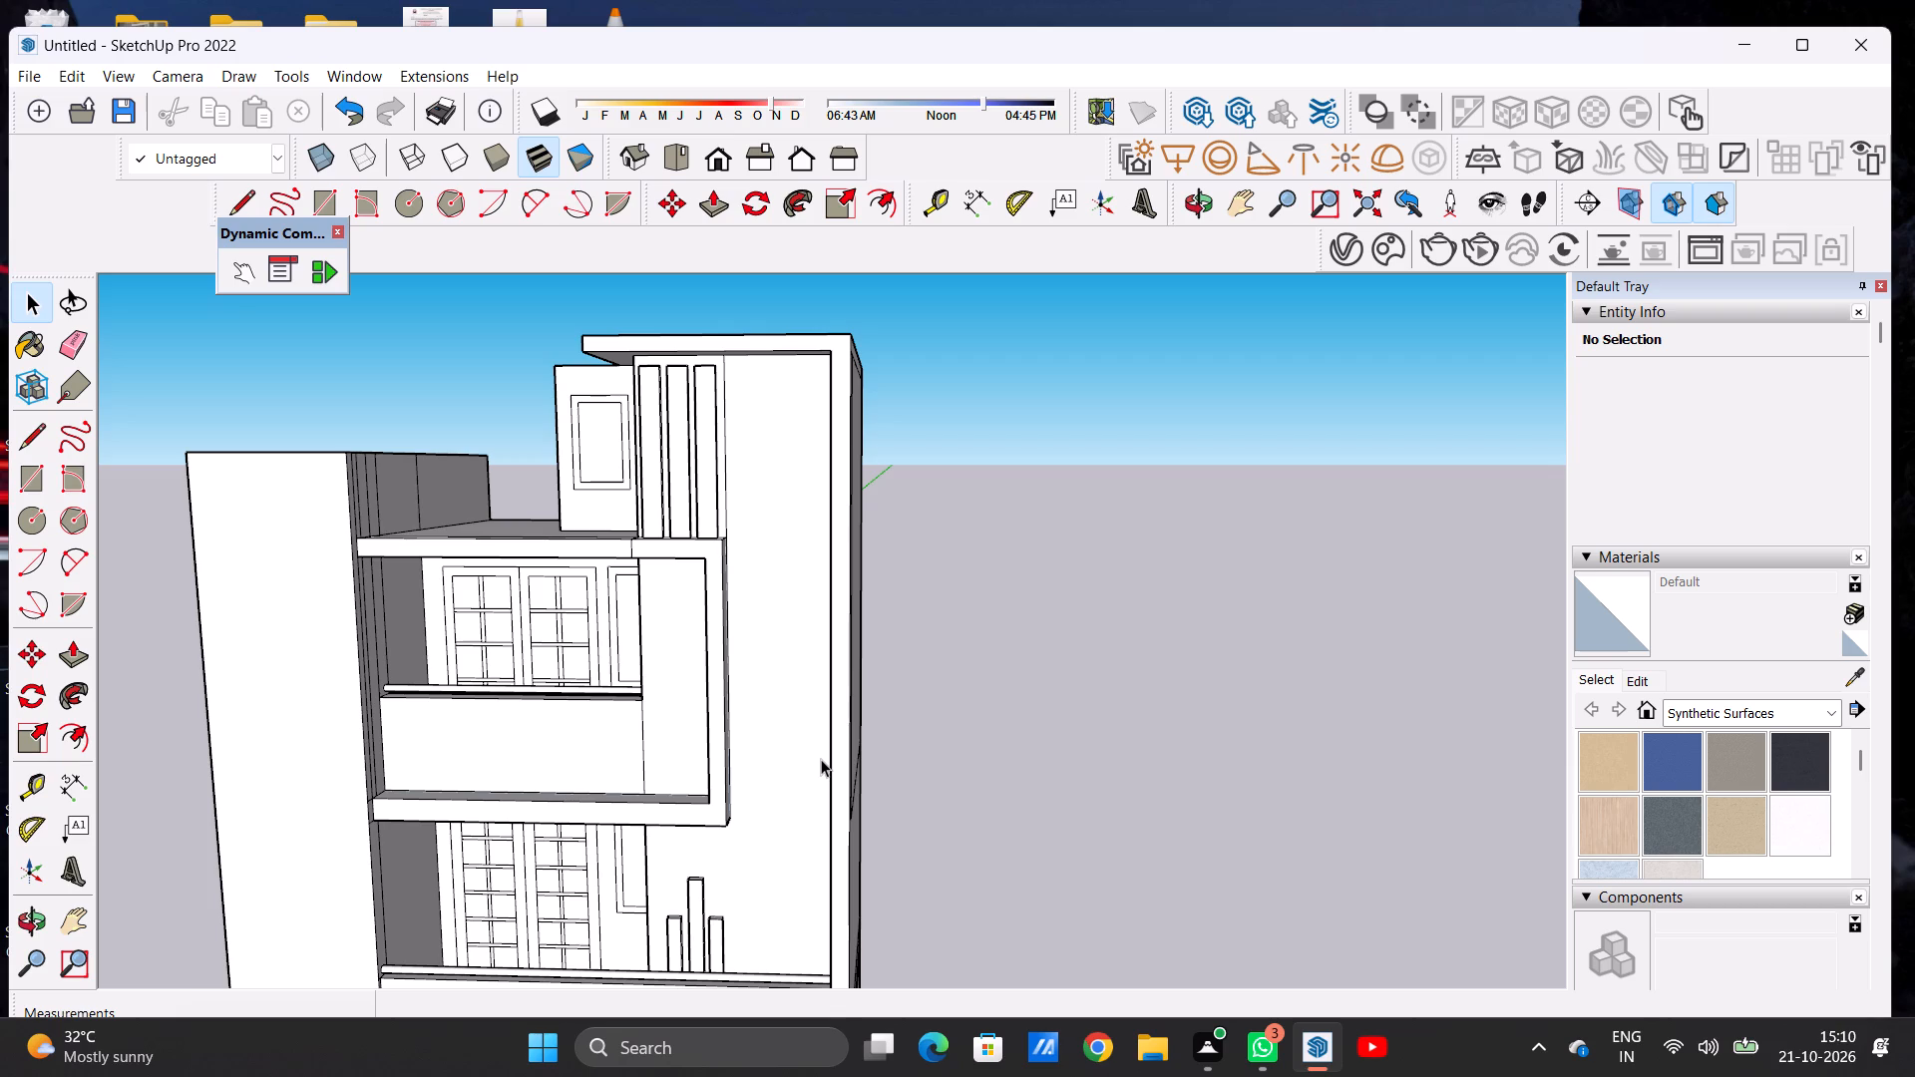
Draw a horizontal line about 3' 2" long on the front wall just above the lower balcony's handrail, starting from the tall side wall.
scroll(821, 759, "down", 3)
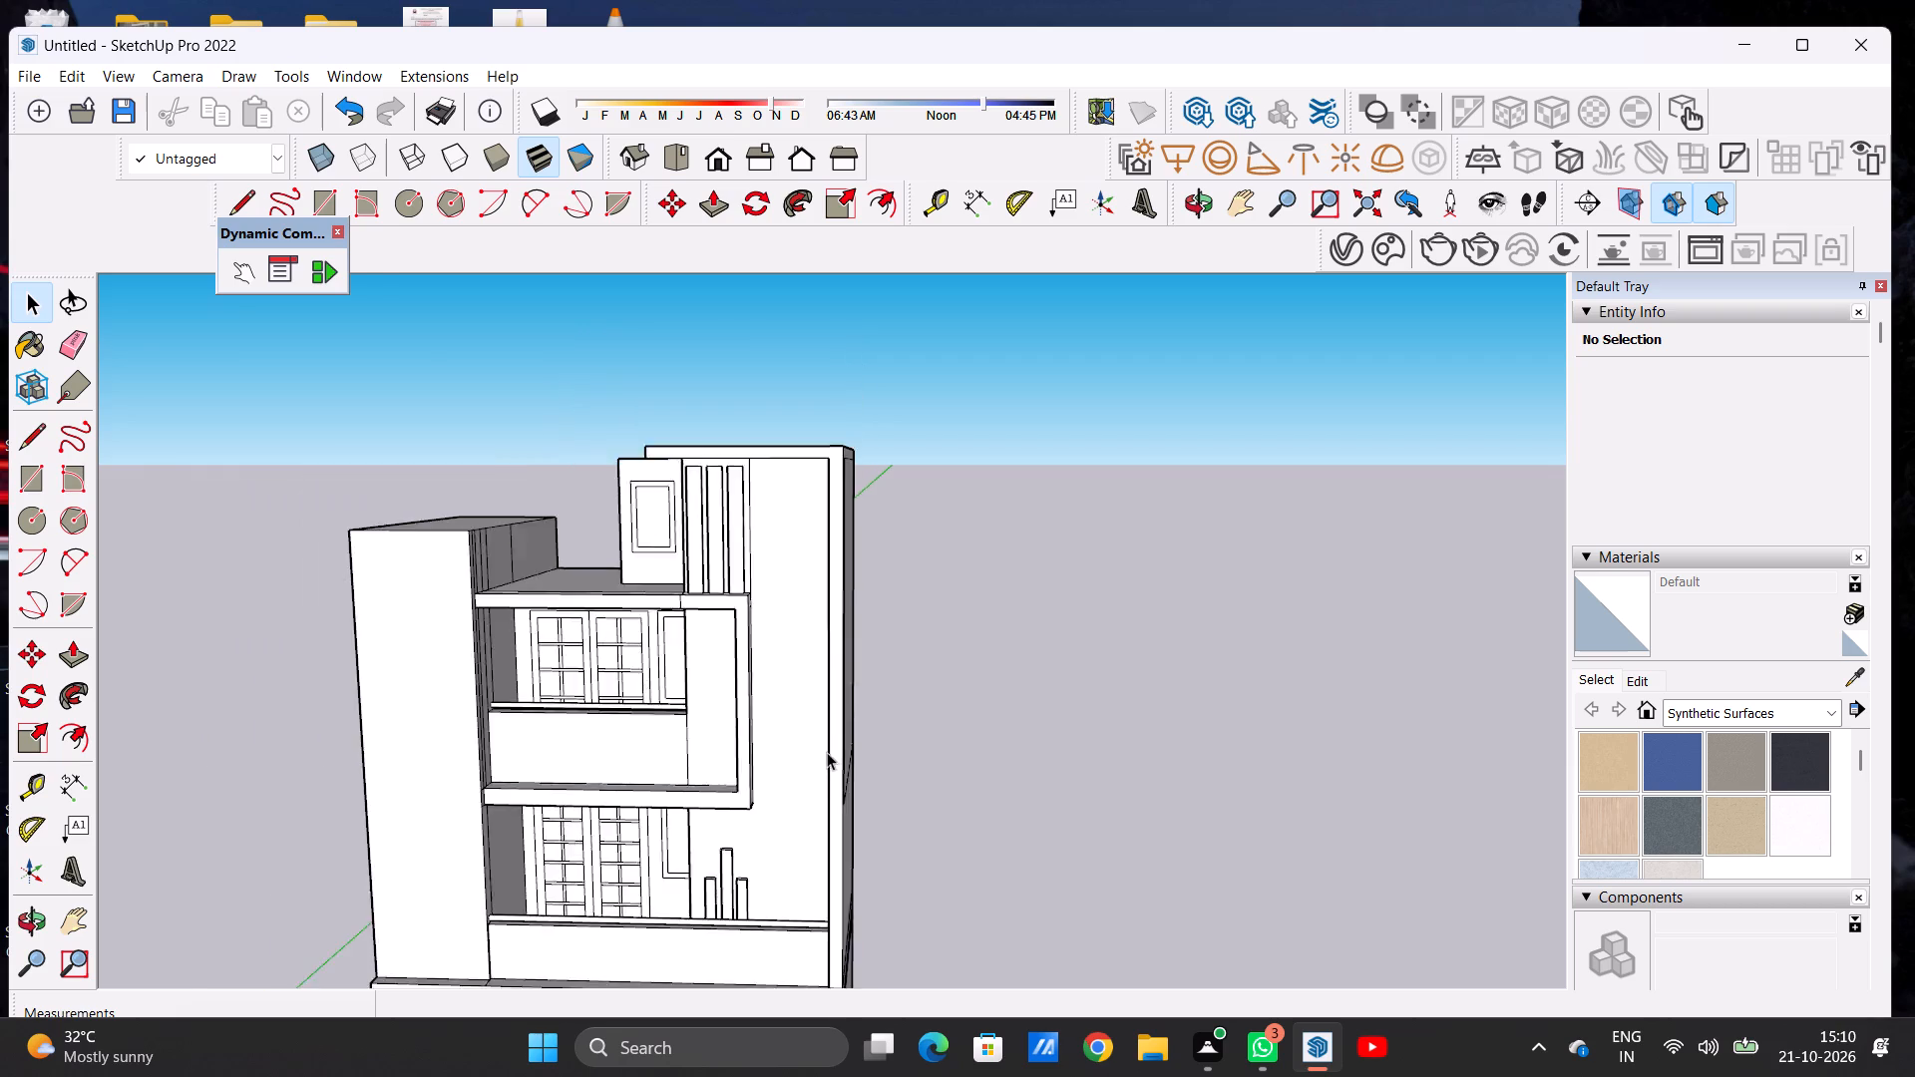
scroll(827, 752, "down", 3)
scroll(758, 829, "up", 7)
key("l")
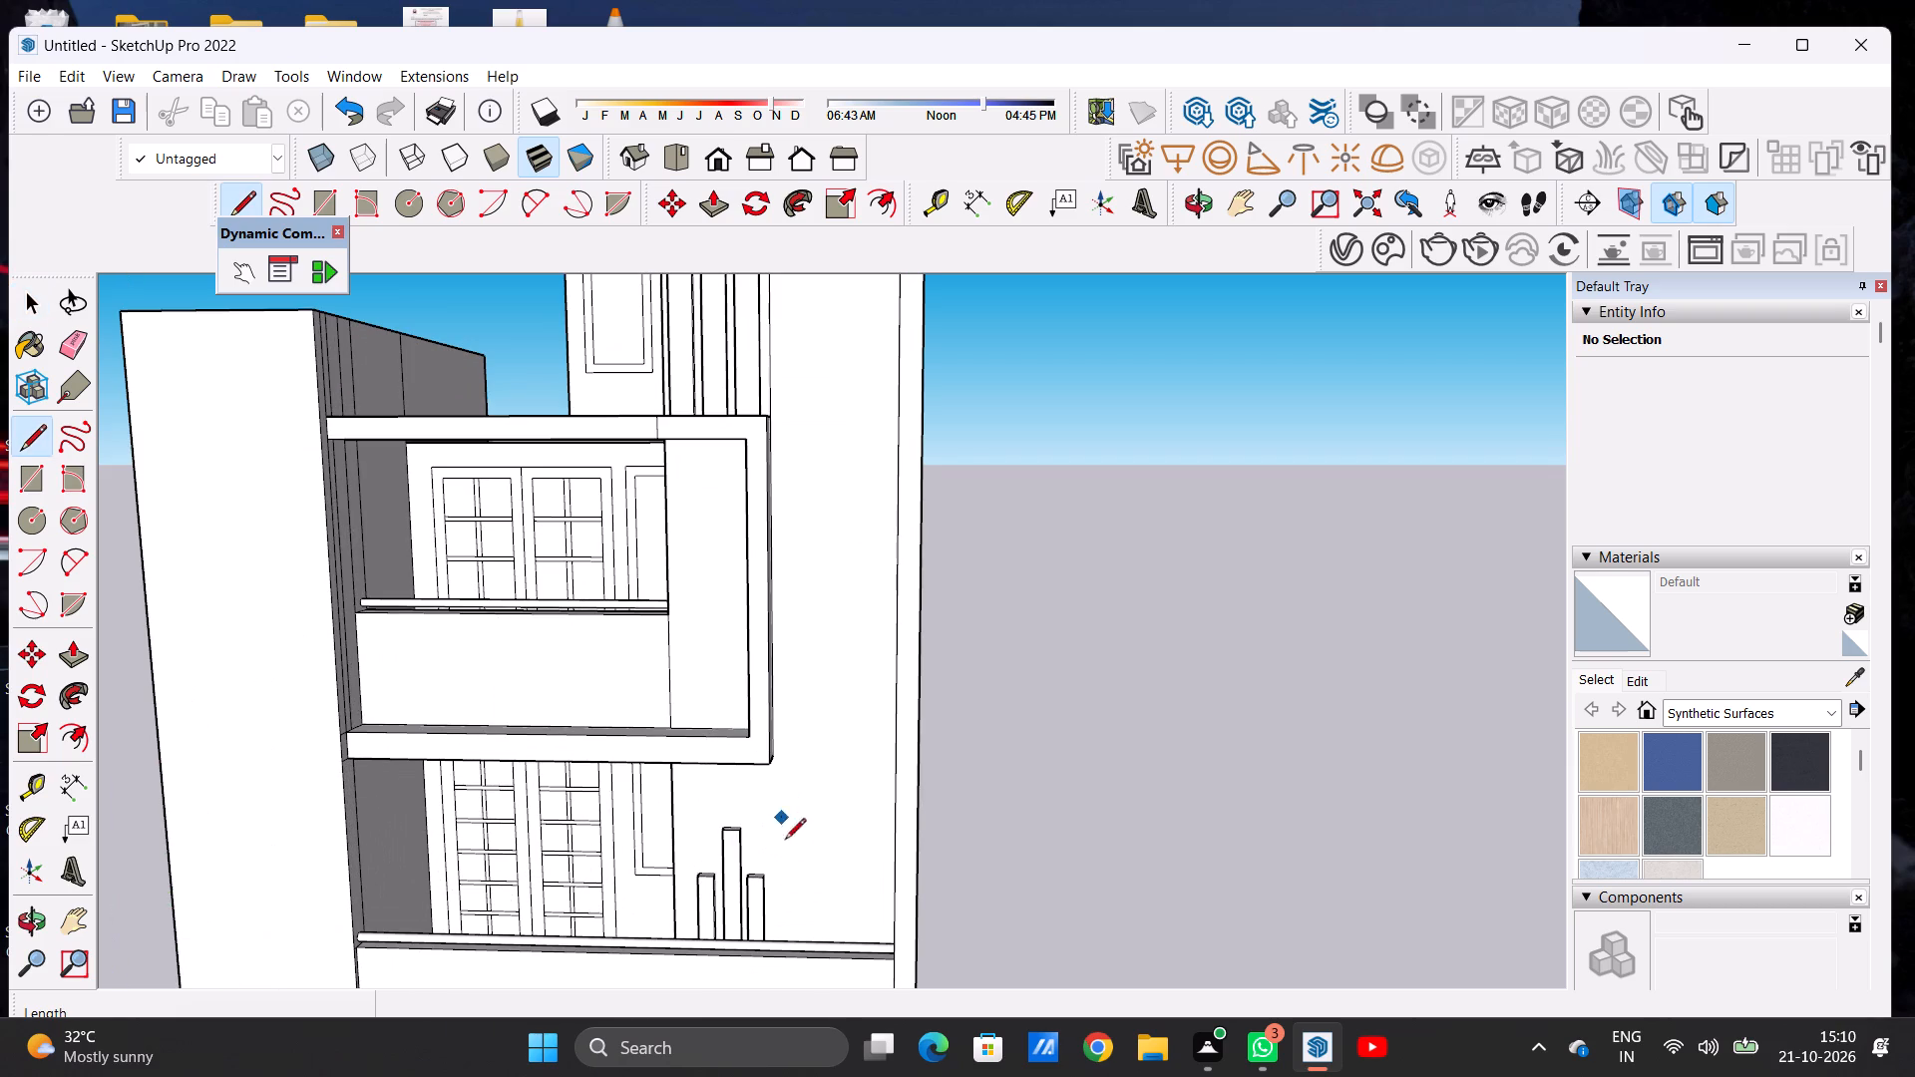
scroll(810, 940, "up", 7)
middle_click_drag(819, 882, 823, 1006)
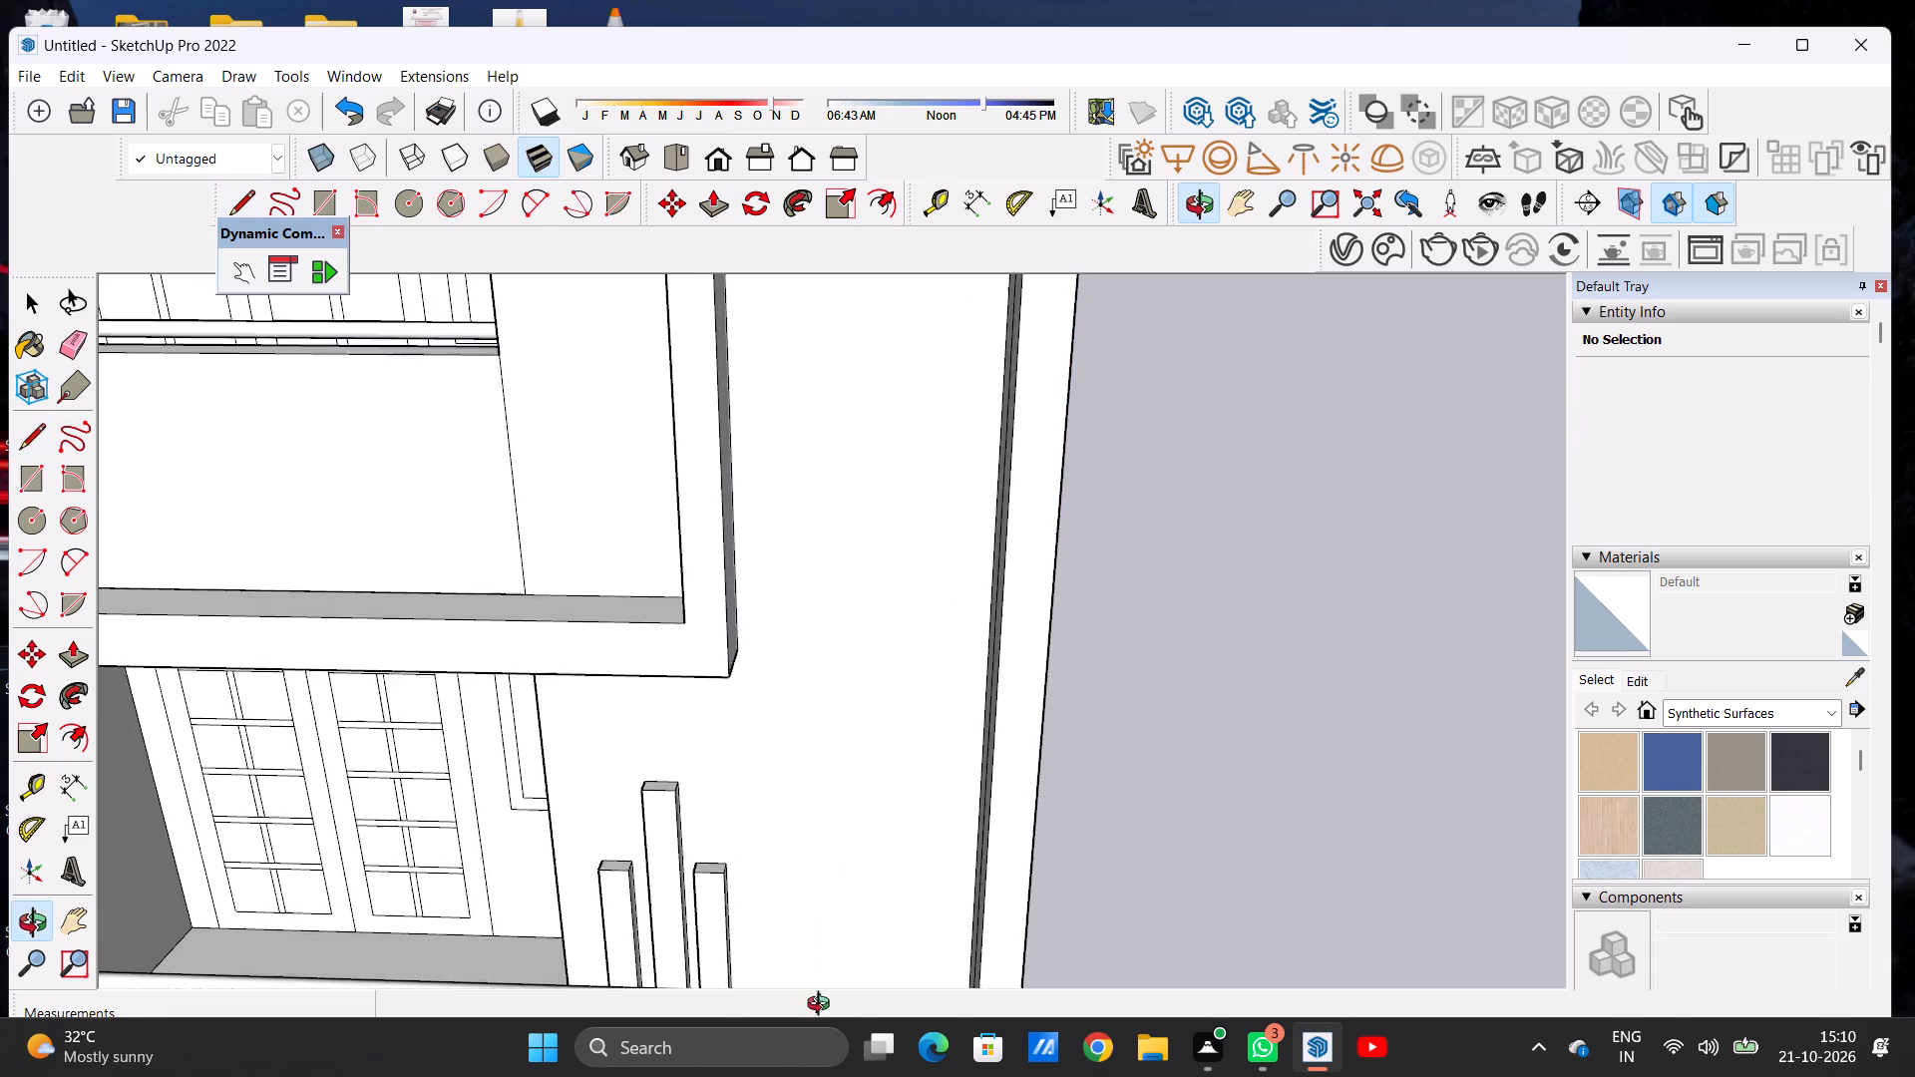
middle_click_drag(823, 1006, 729, 951)
scroll(769, 723, "down", 5)
middle_click_drag(775, 651, 773, 917)
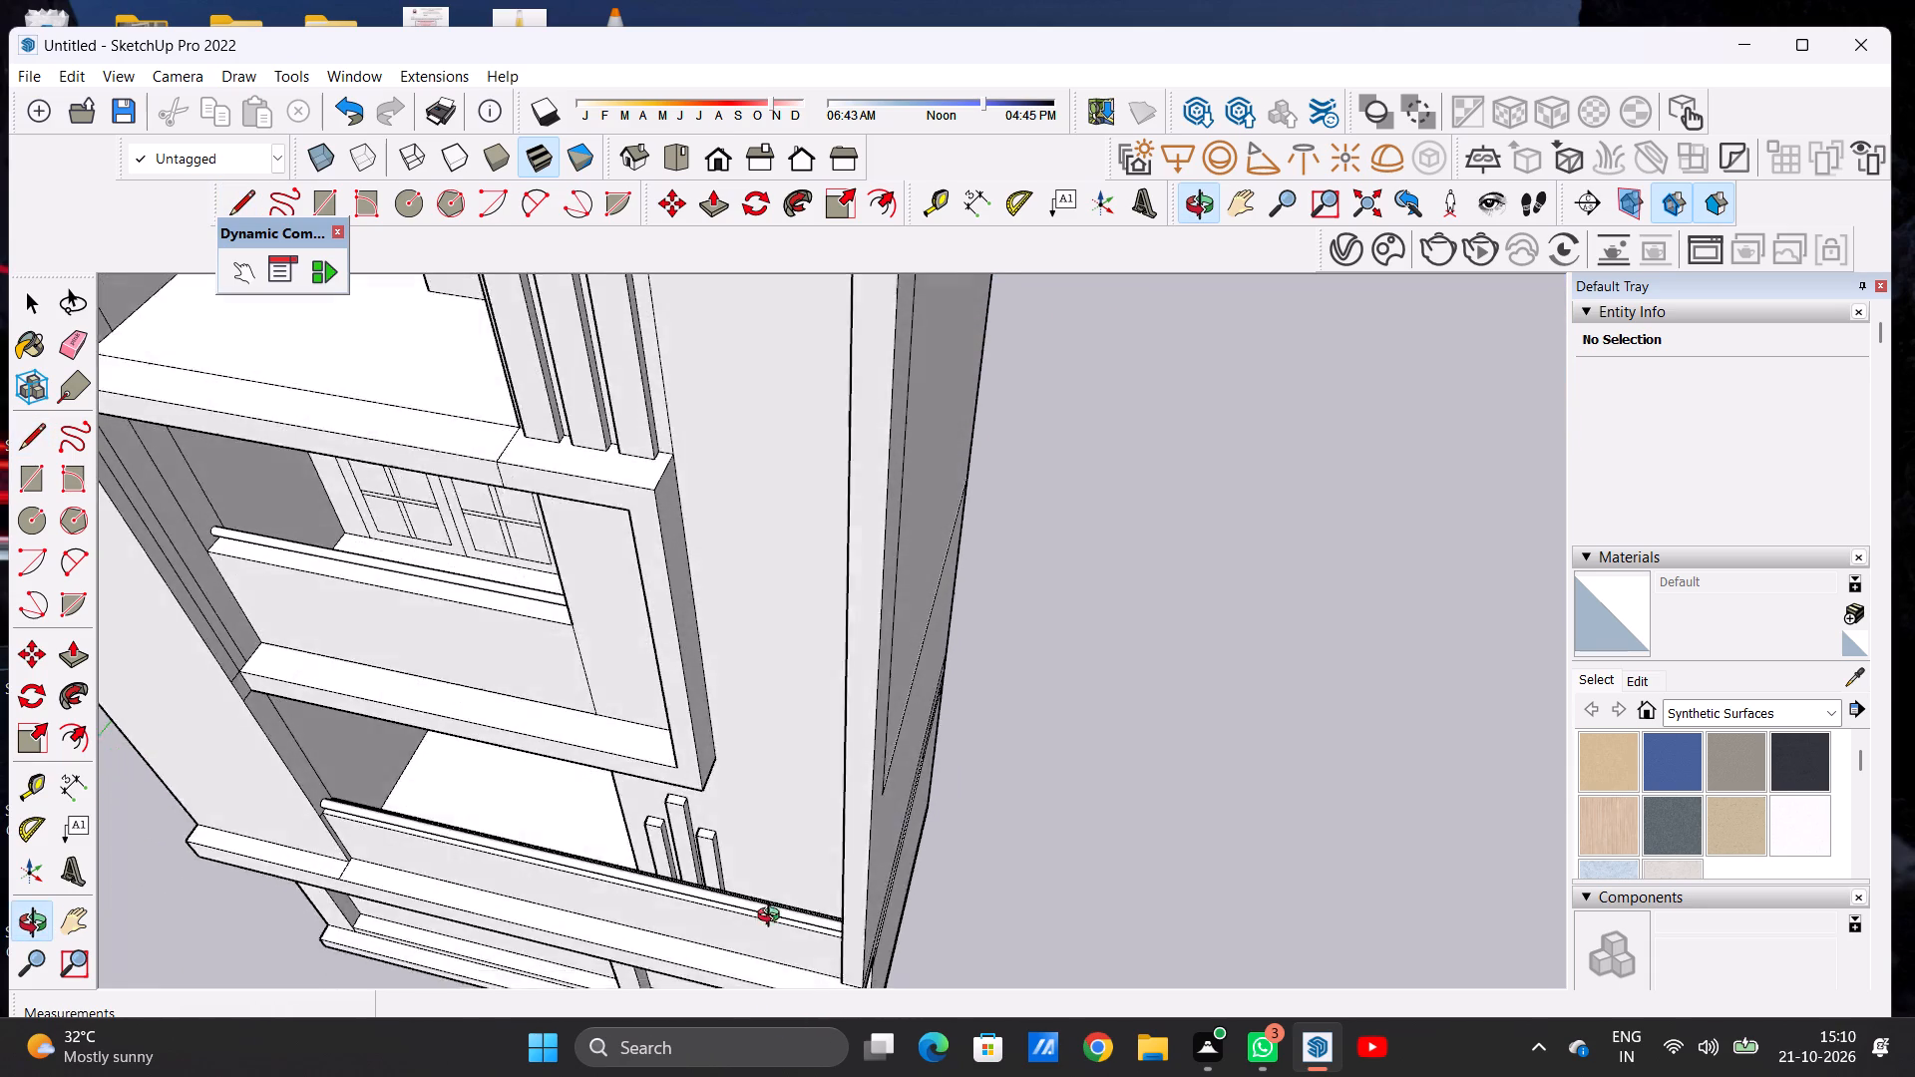
middle_click_drag(773, 917, 622, 1017)
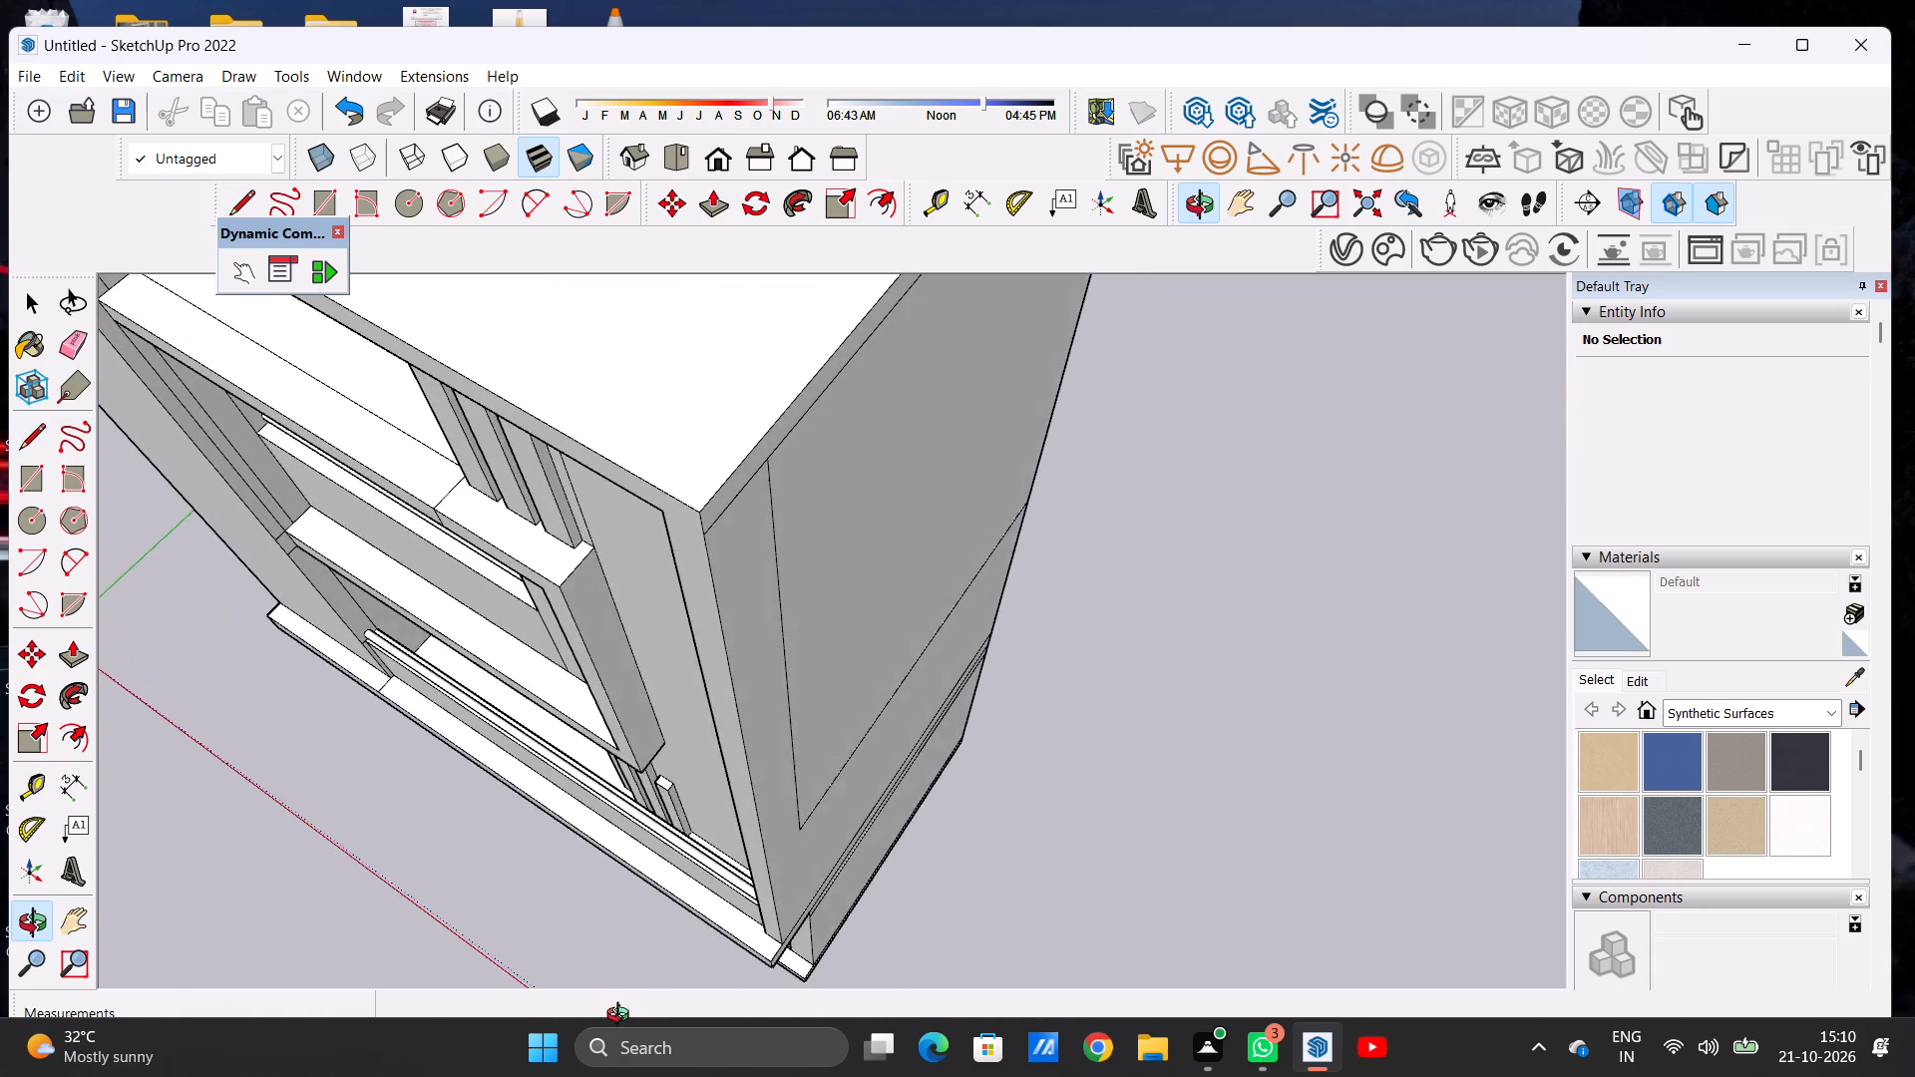
middle_click_drag(622, 1017, 920, 793)
scroll(899, 880, "down", 3)
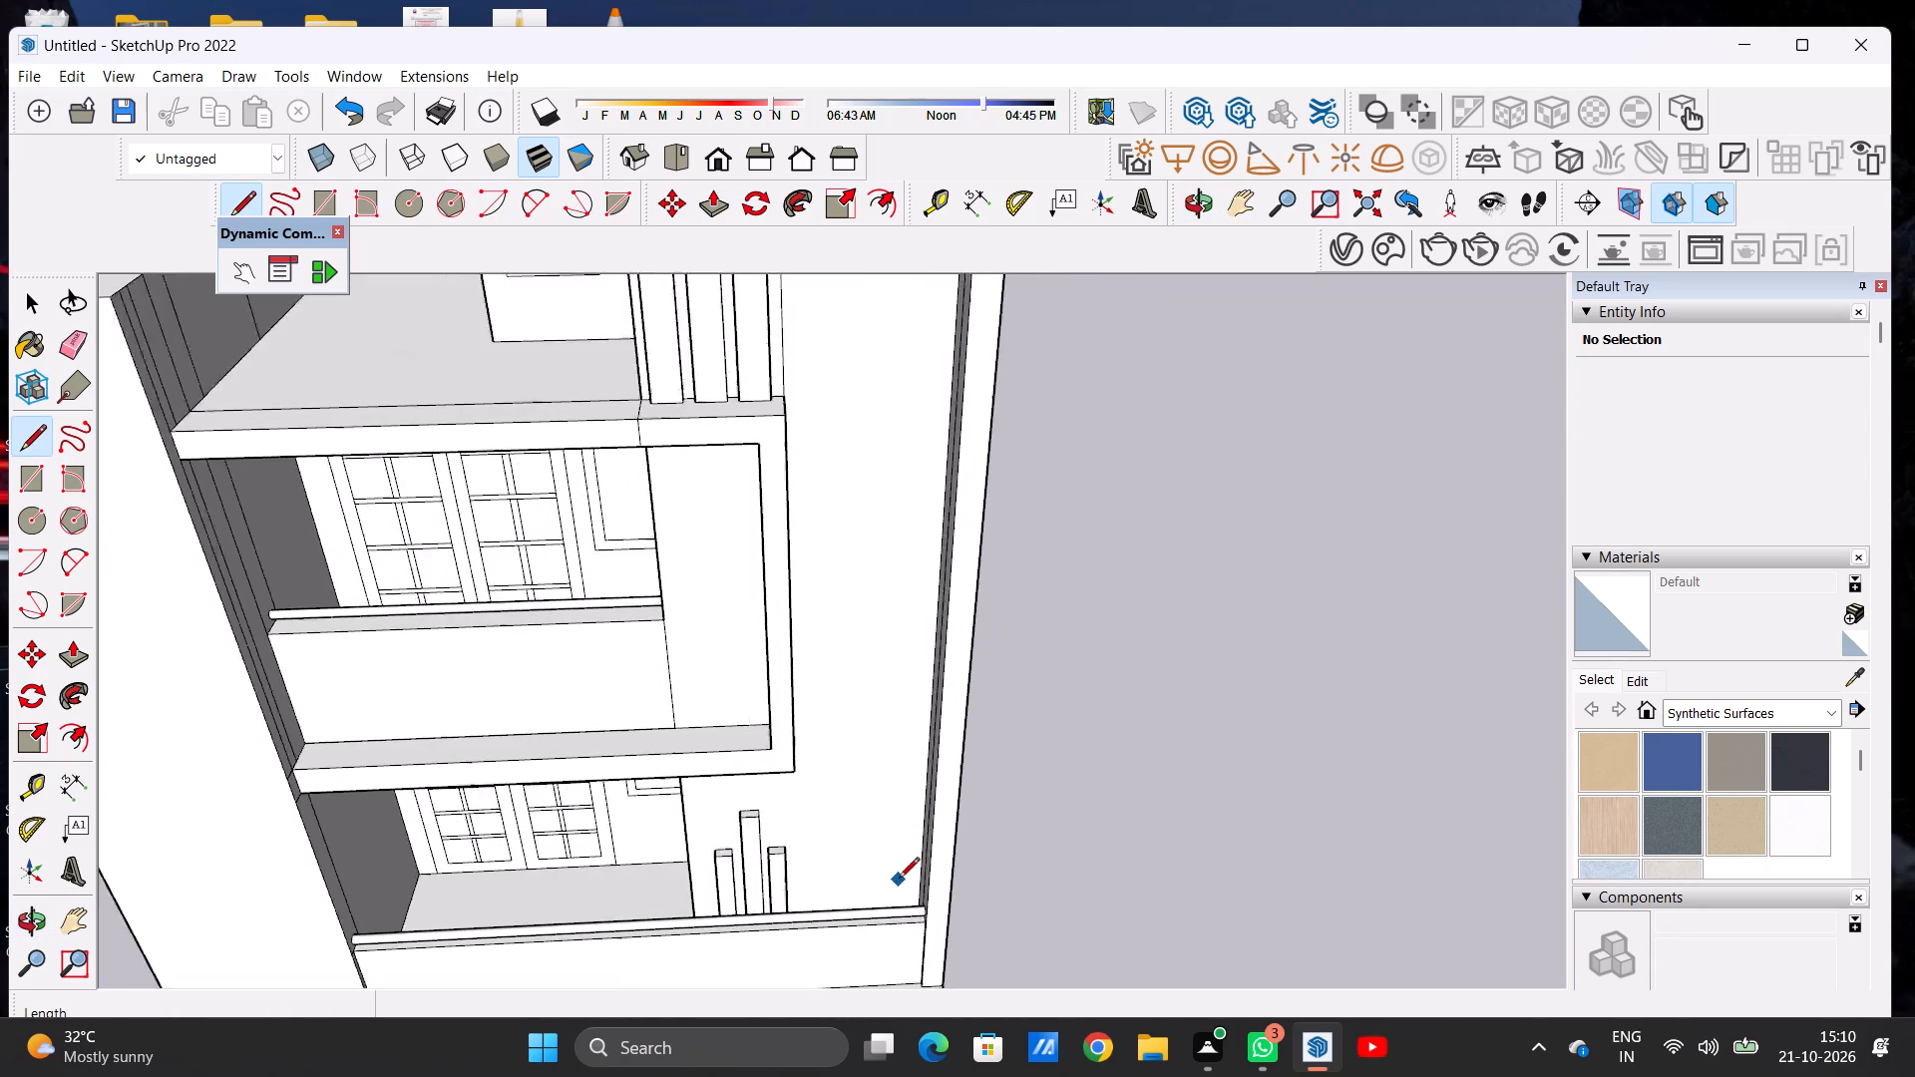
scroll(899, 880, "down", 4)
middle_click_drag(898, 874, 875, 783)
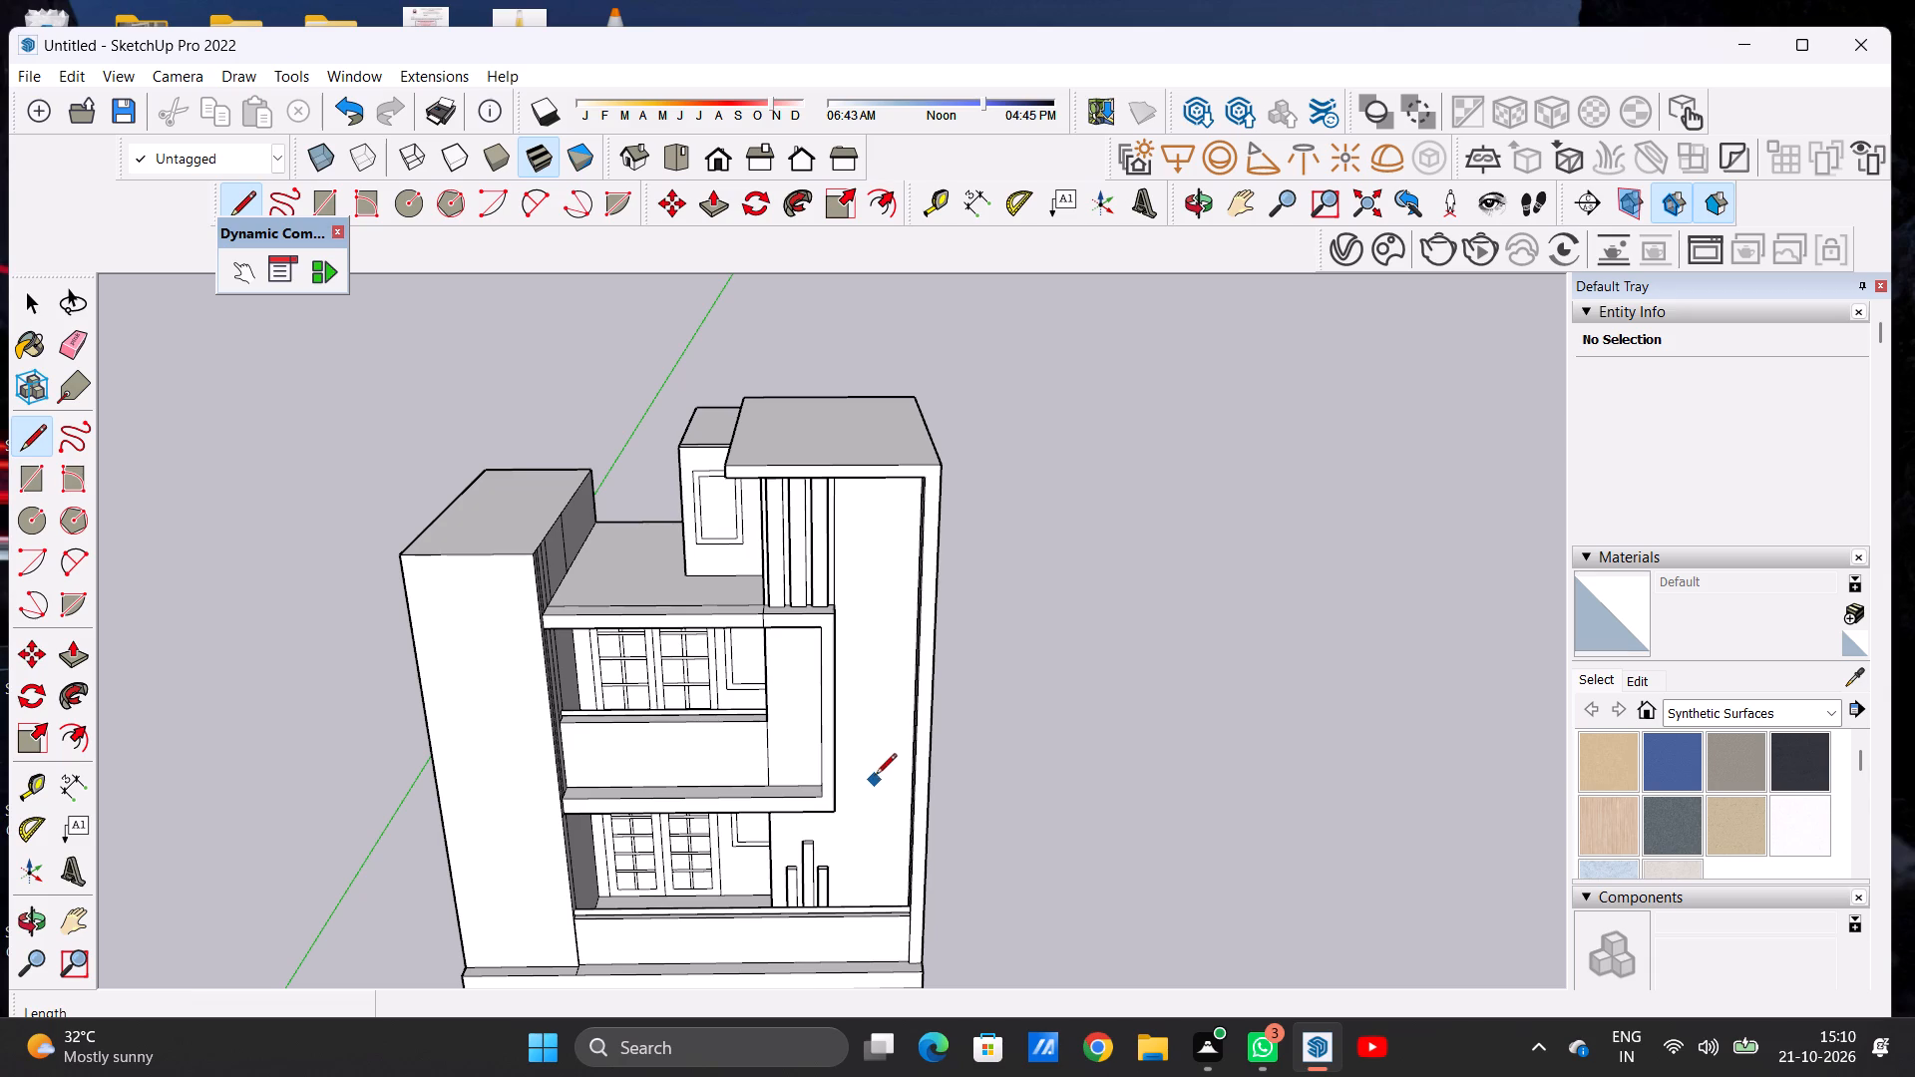
scroll(883, 749, "down", 9)
scroll(892, 784, "up", 9)
middle_click_drag(796, 731, 885, 714)
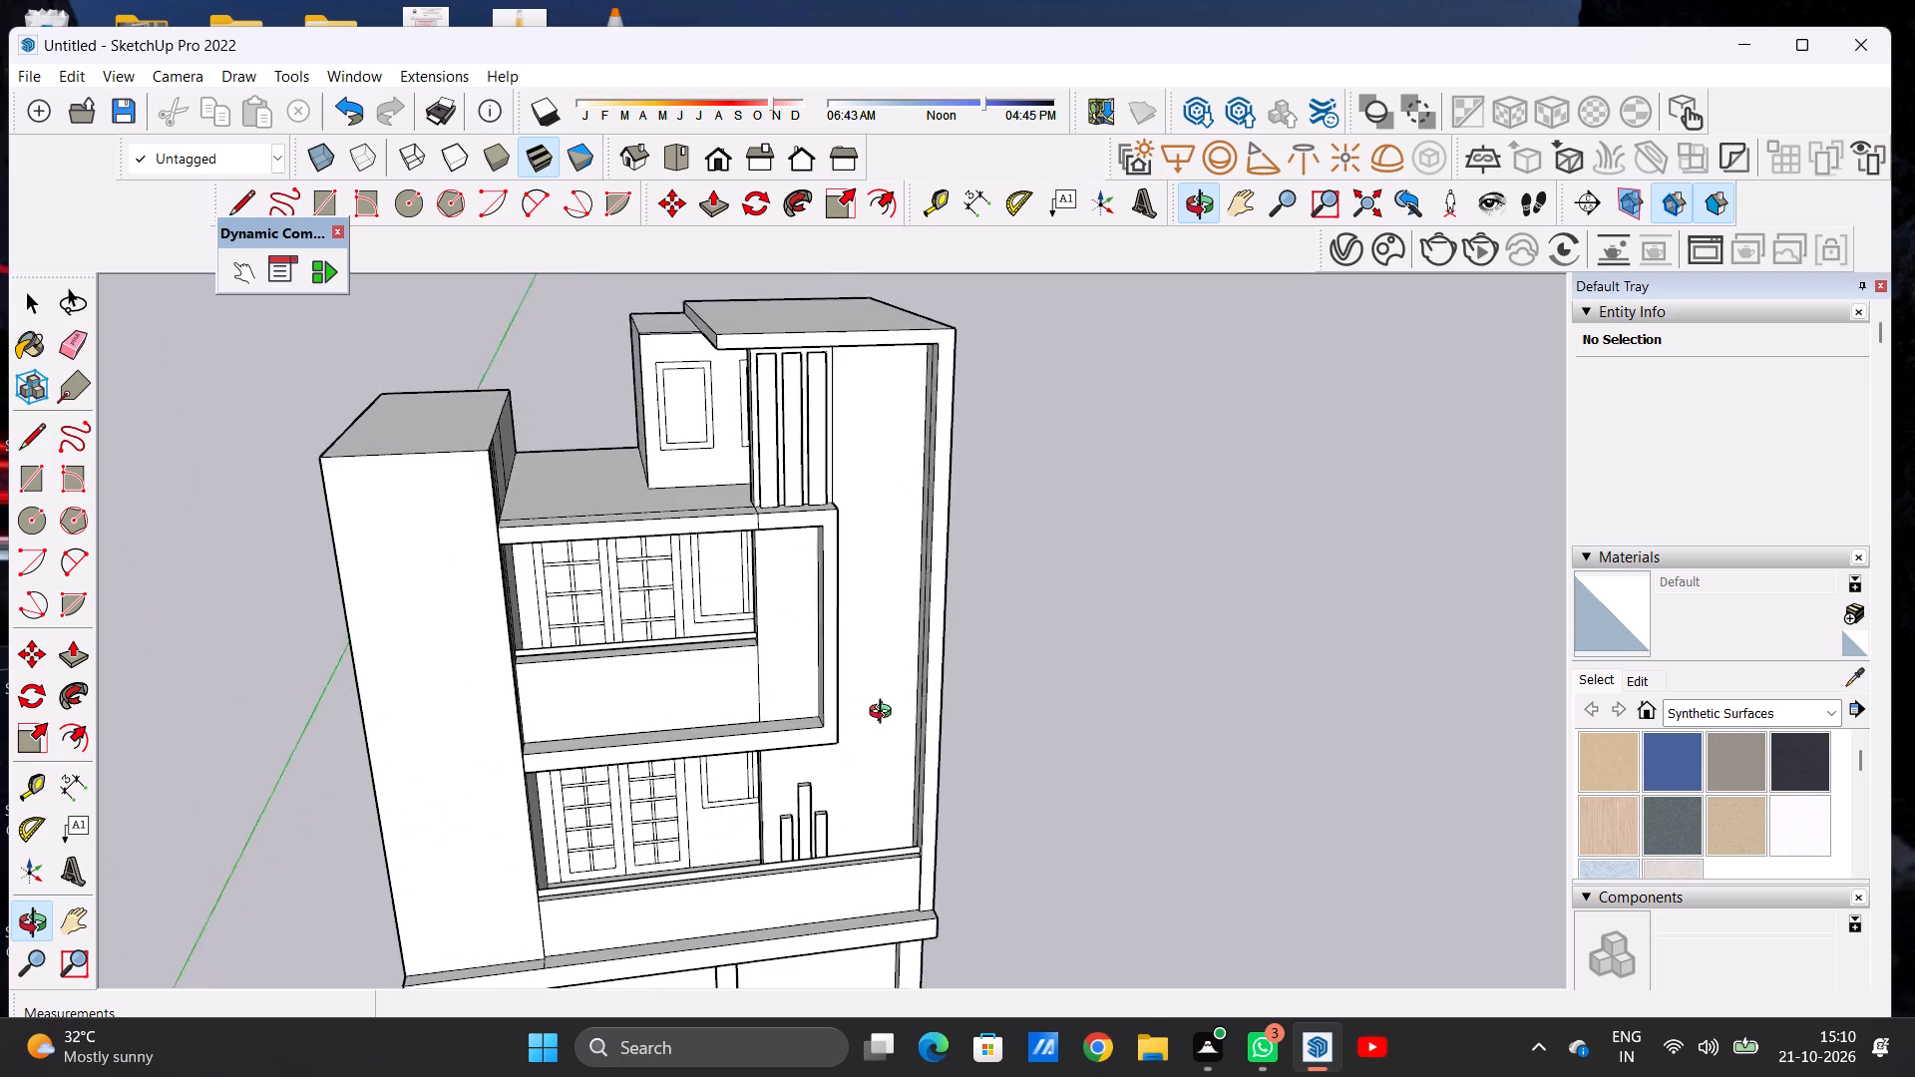
middle_click_drag(885, 714, 960, 769)
scroll(873, 873, "up", 4)
scroll(873, 873, "down", 1)
scroll(873, 873, "up", 11)
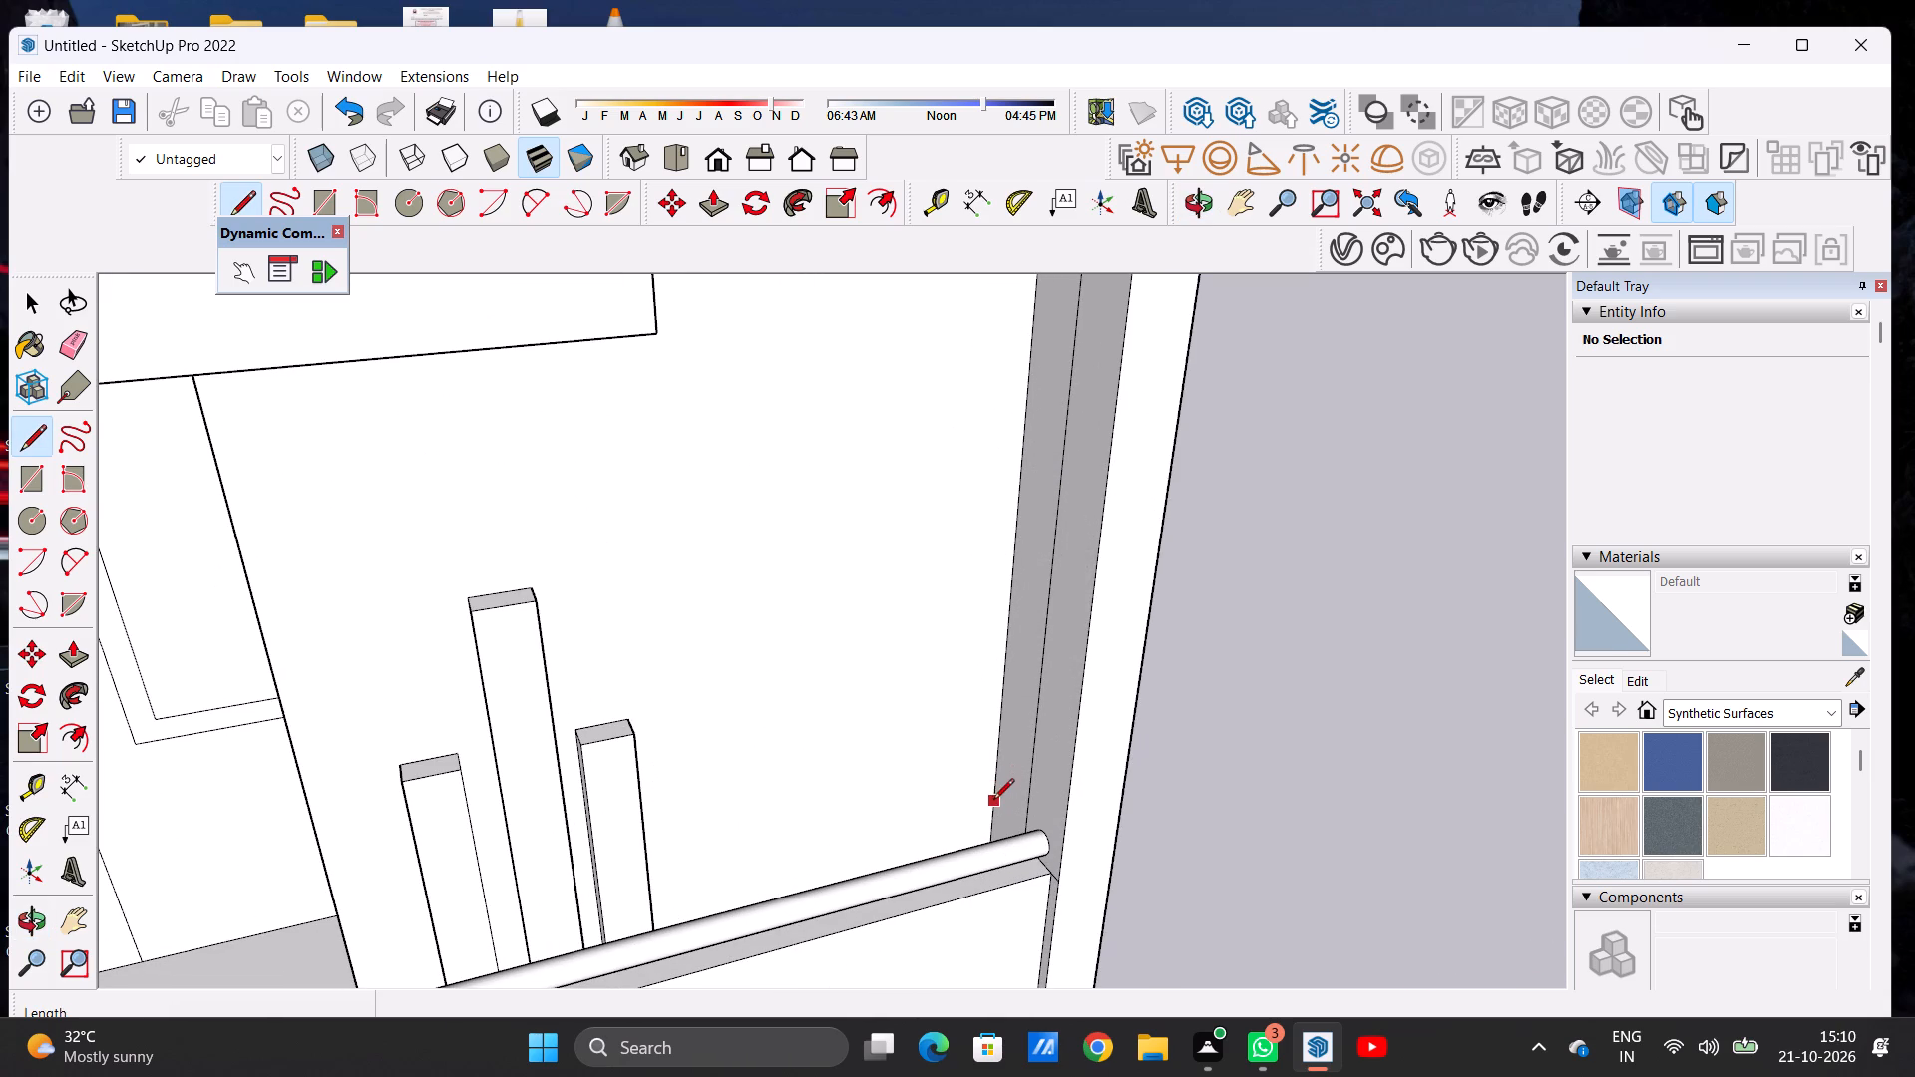
left_click(989, 804)
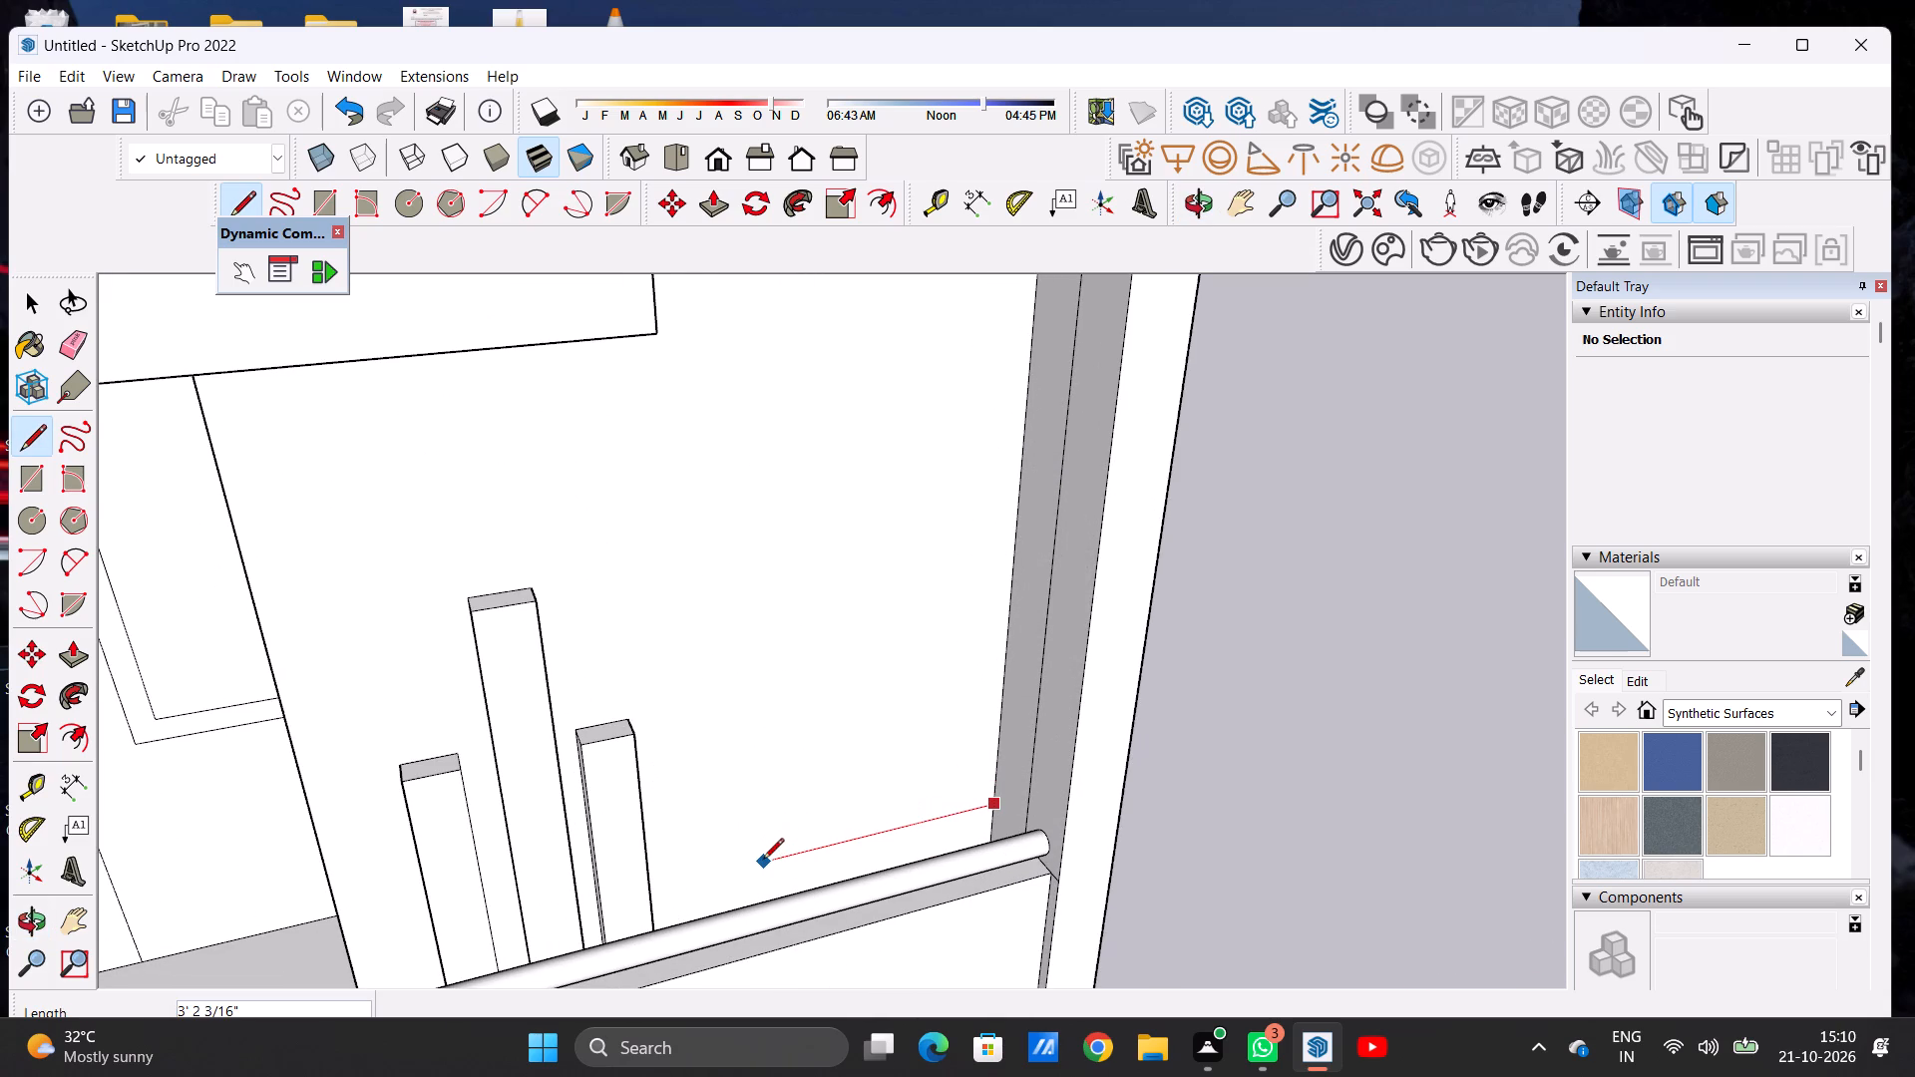
left_click(770, 852)
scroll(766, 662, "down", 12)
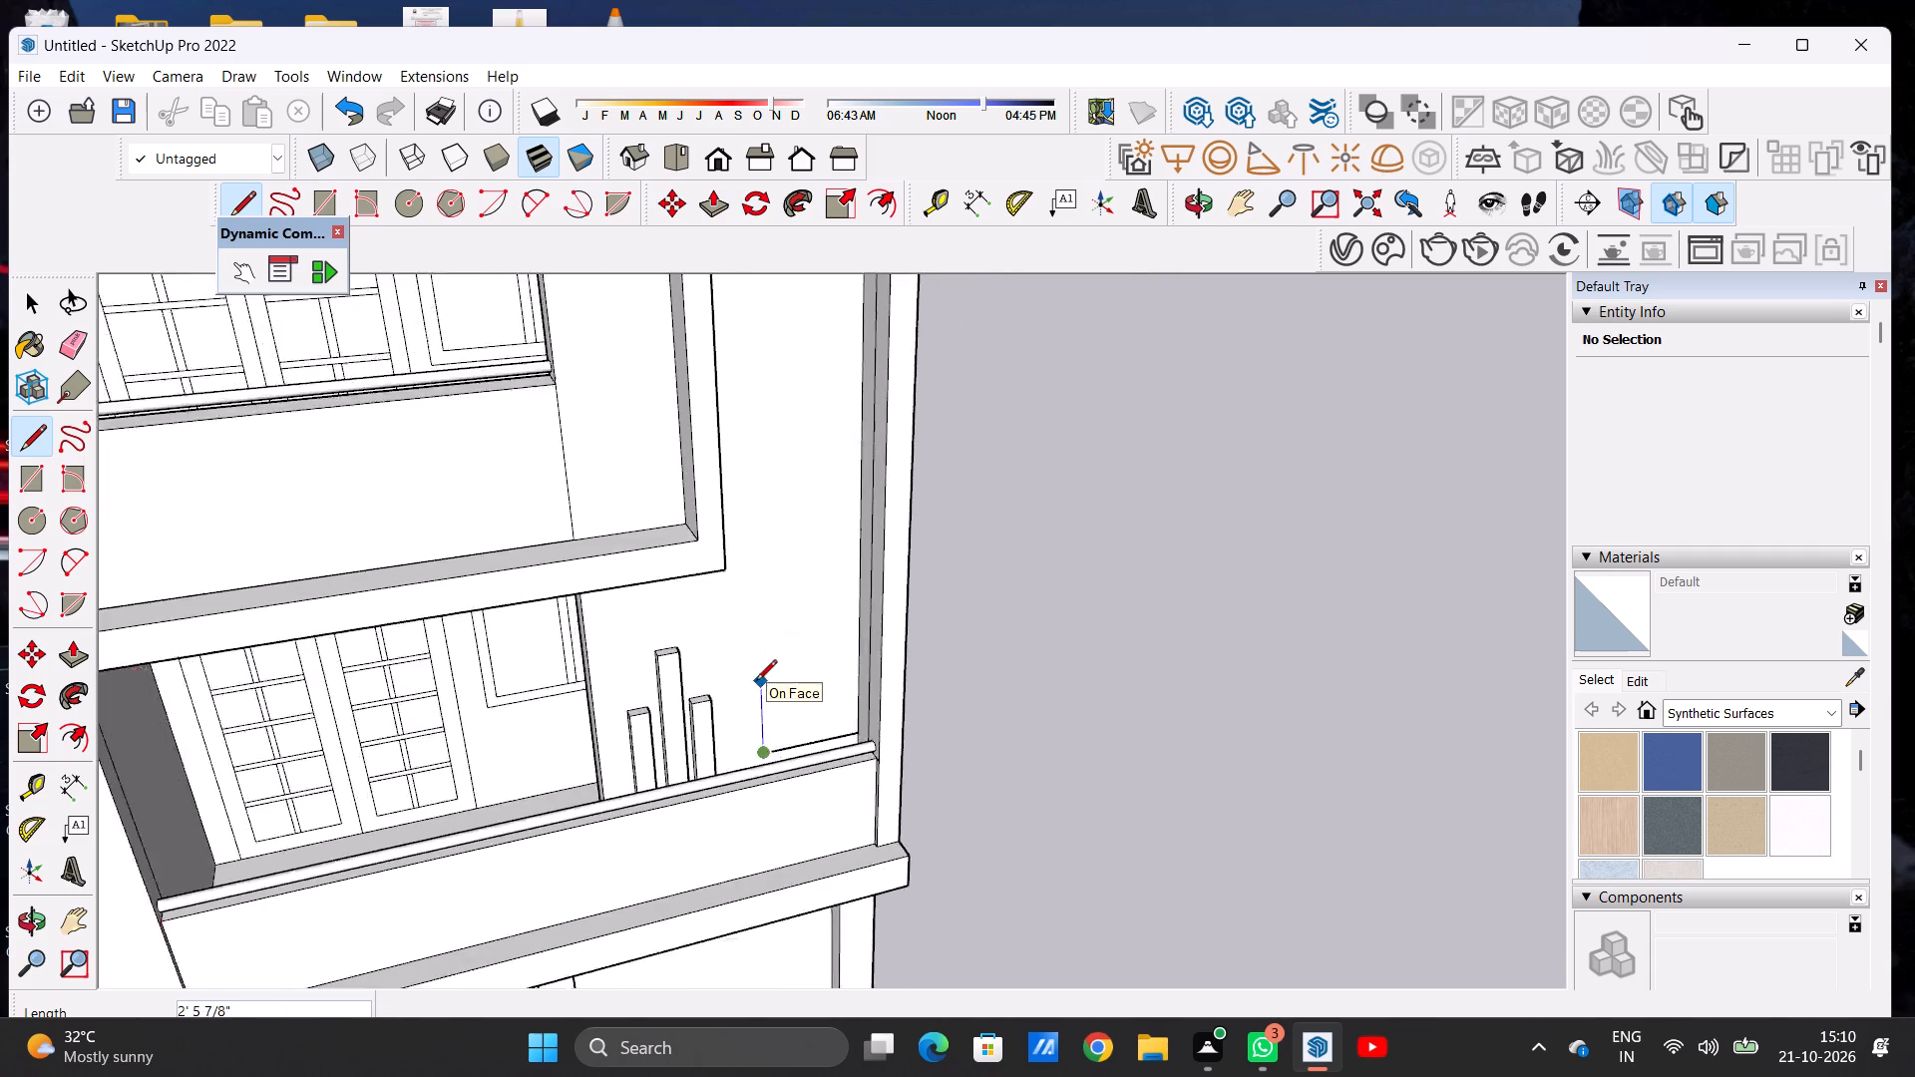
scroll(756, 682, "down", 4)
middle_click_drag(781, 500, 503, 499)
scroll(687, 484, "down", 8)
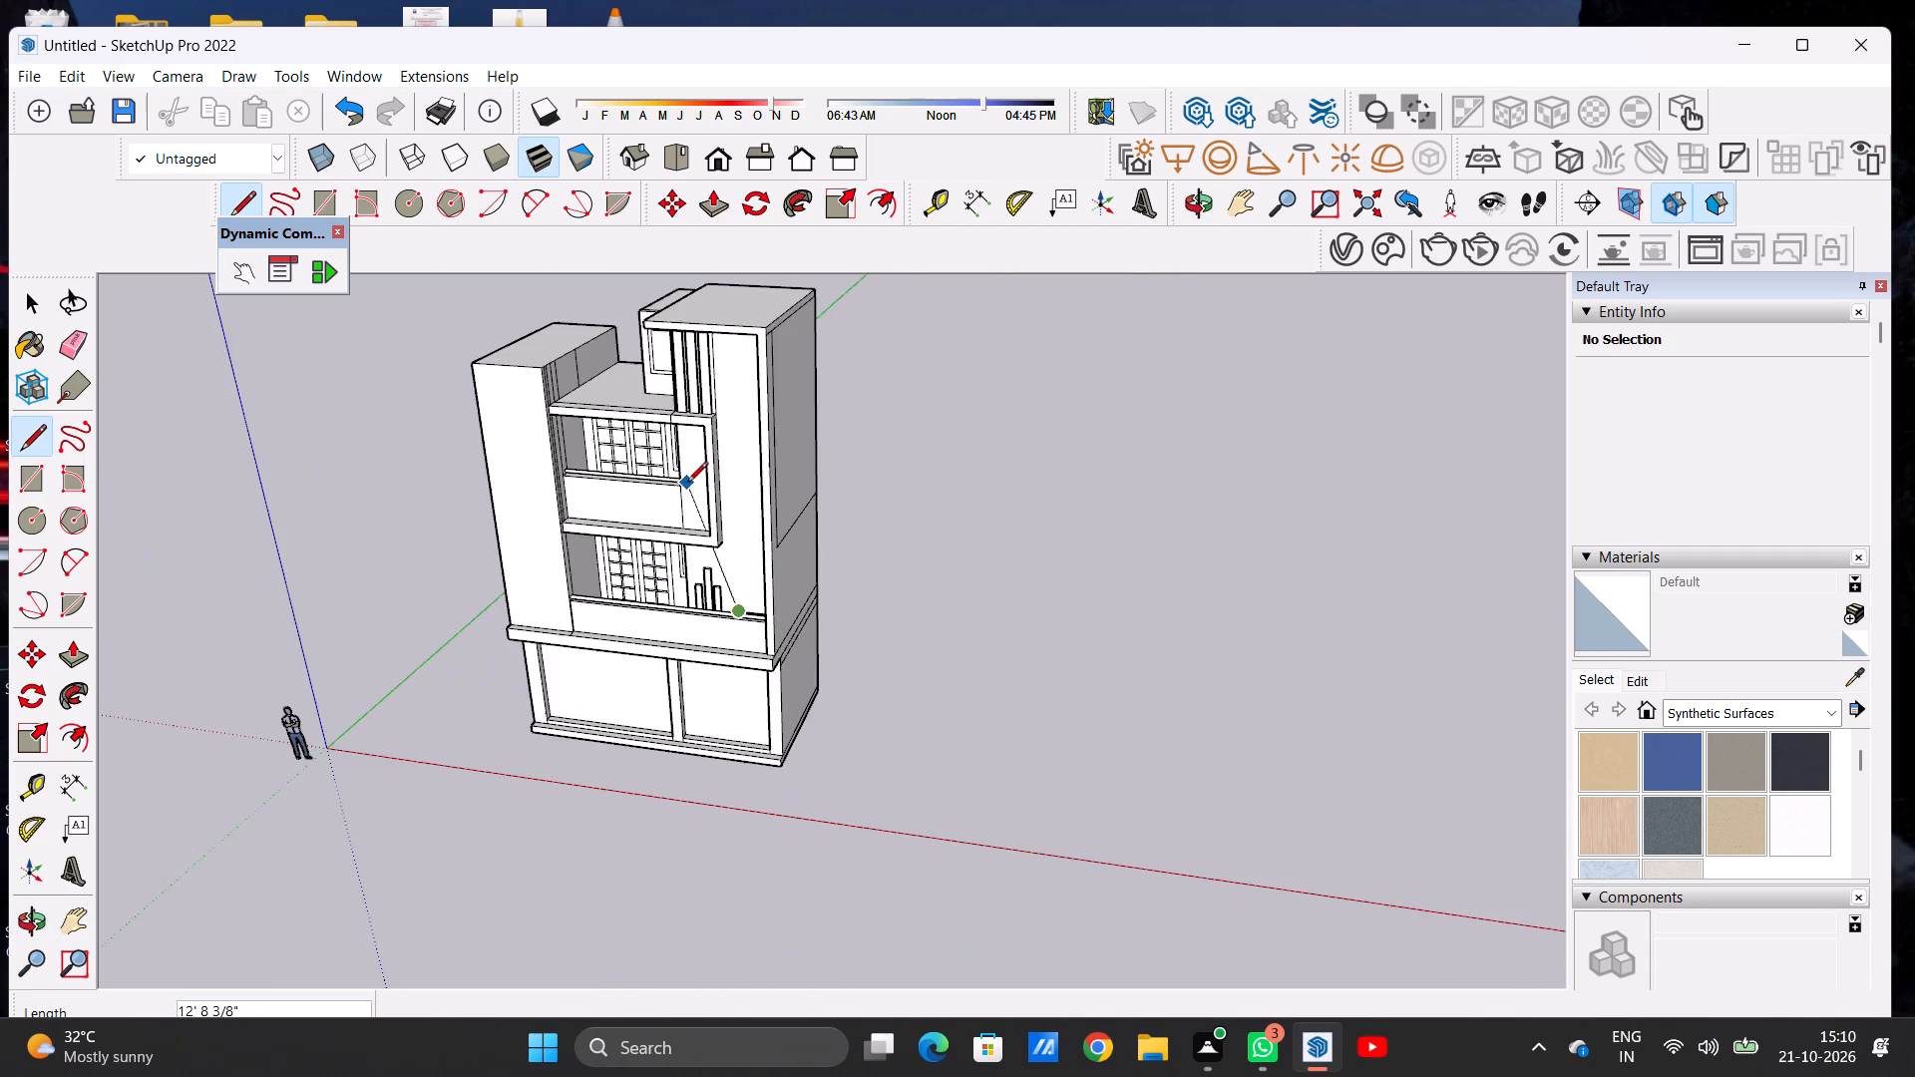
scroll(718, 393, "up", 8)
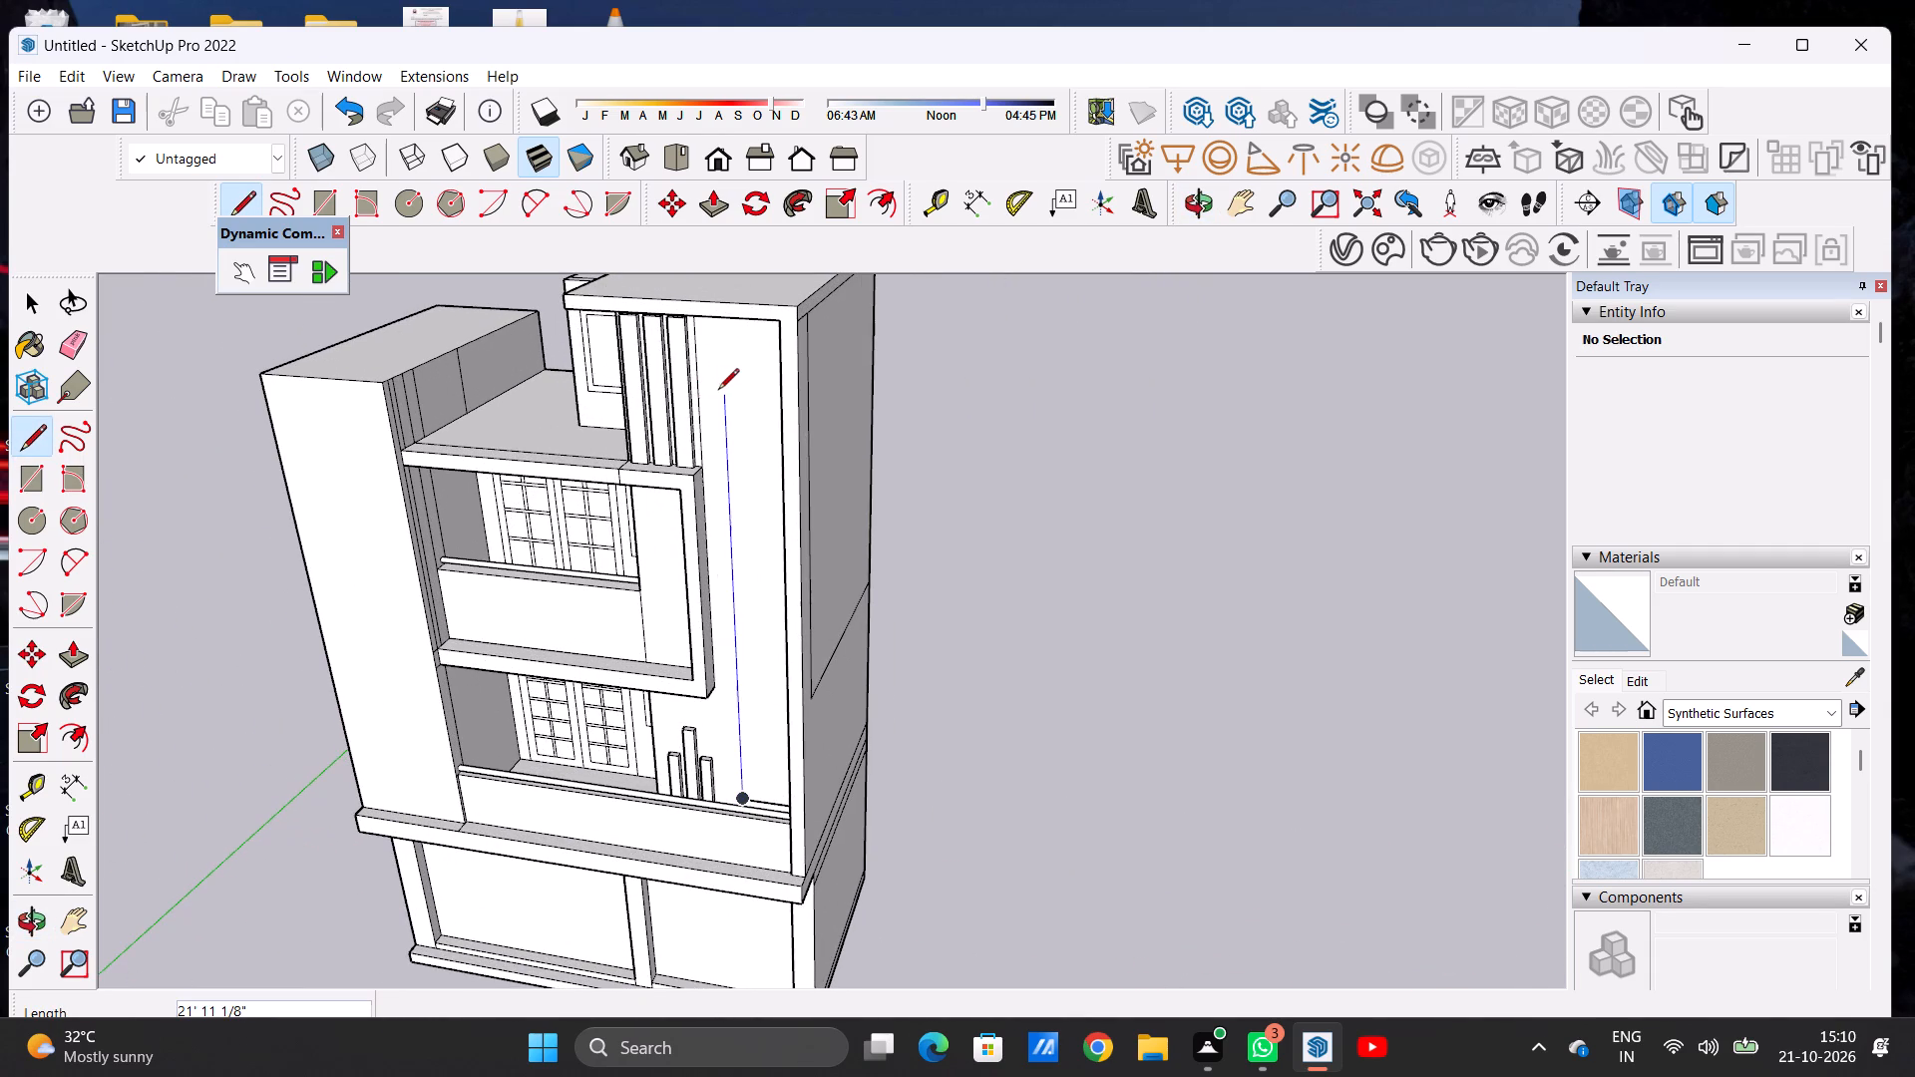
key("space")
Extend the horizontal line above the handrail by about 7" toward the three short decorative strips.
scroll(759, 835, "up", 5)
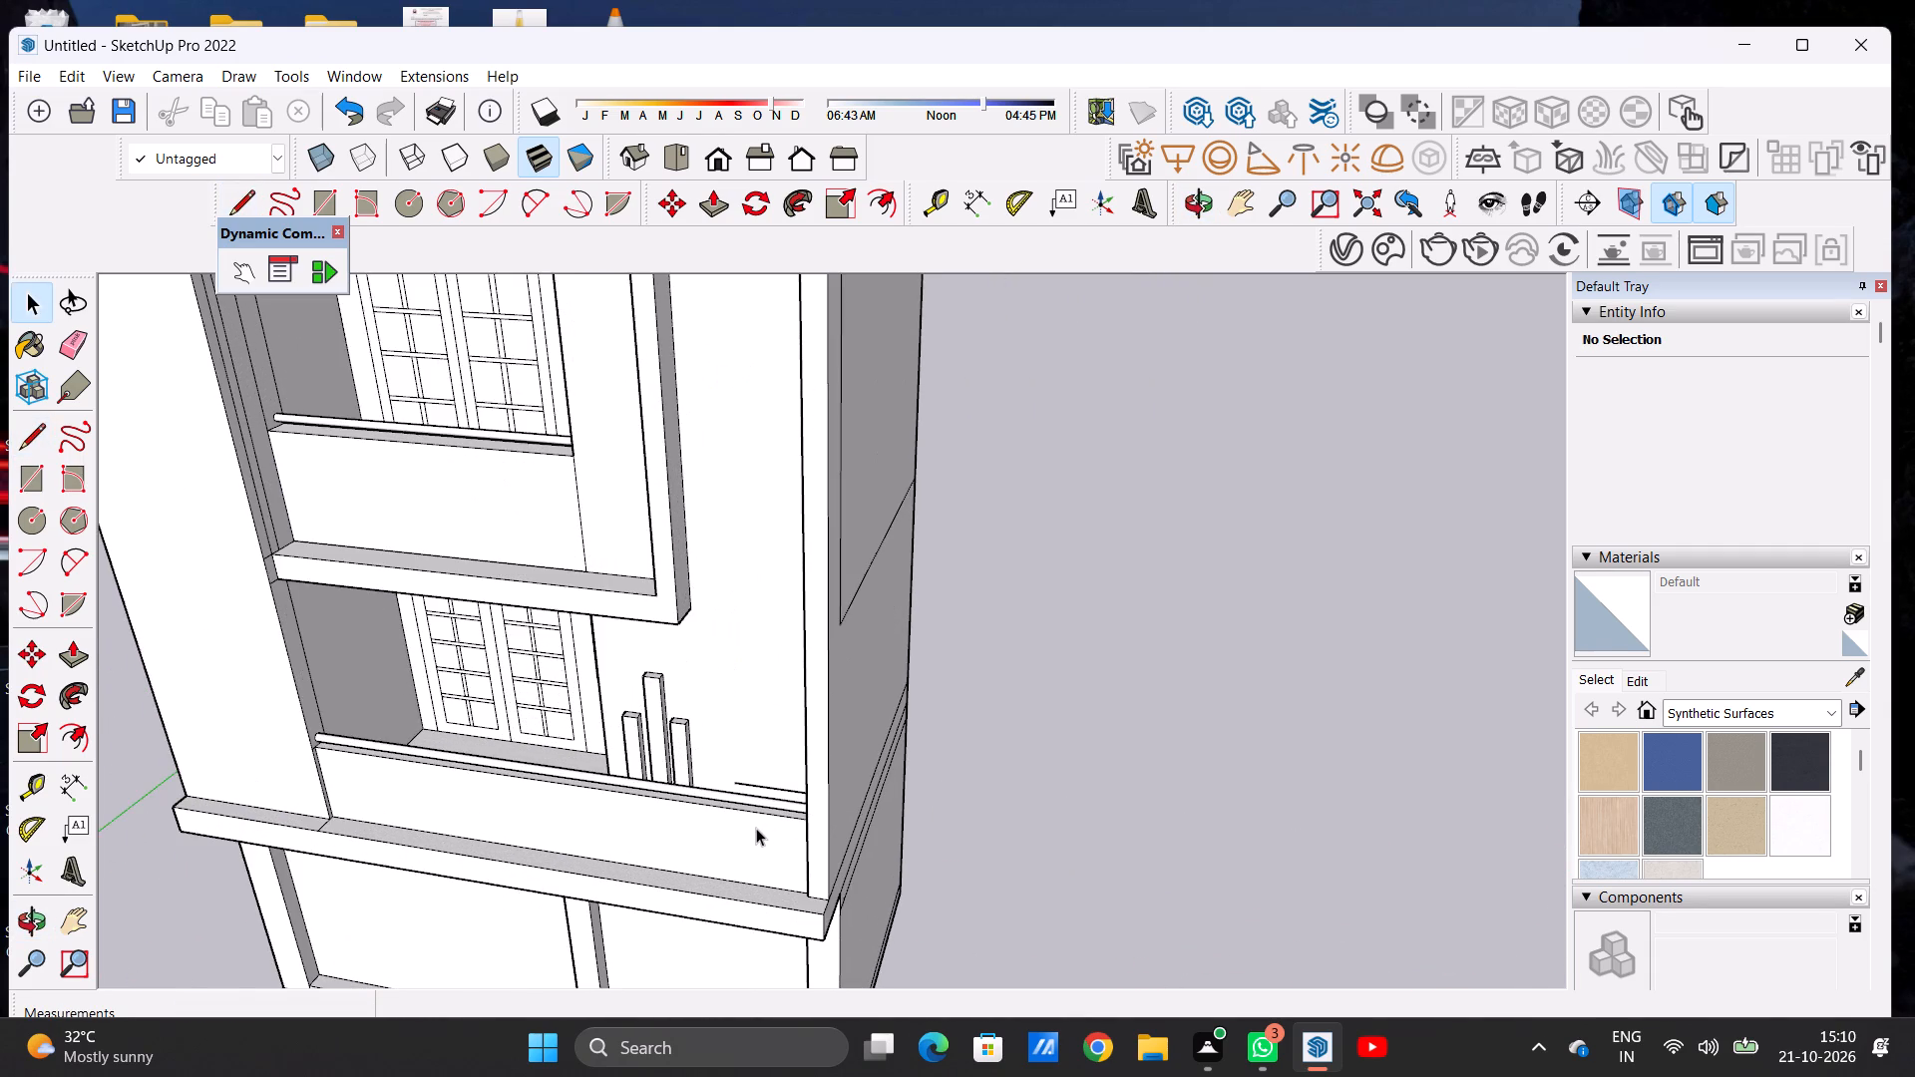
scroll(753, 806, "up", 9)
key("l")
scroll(703, 729, "up", 6)
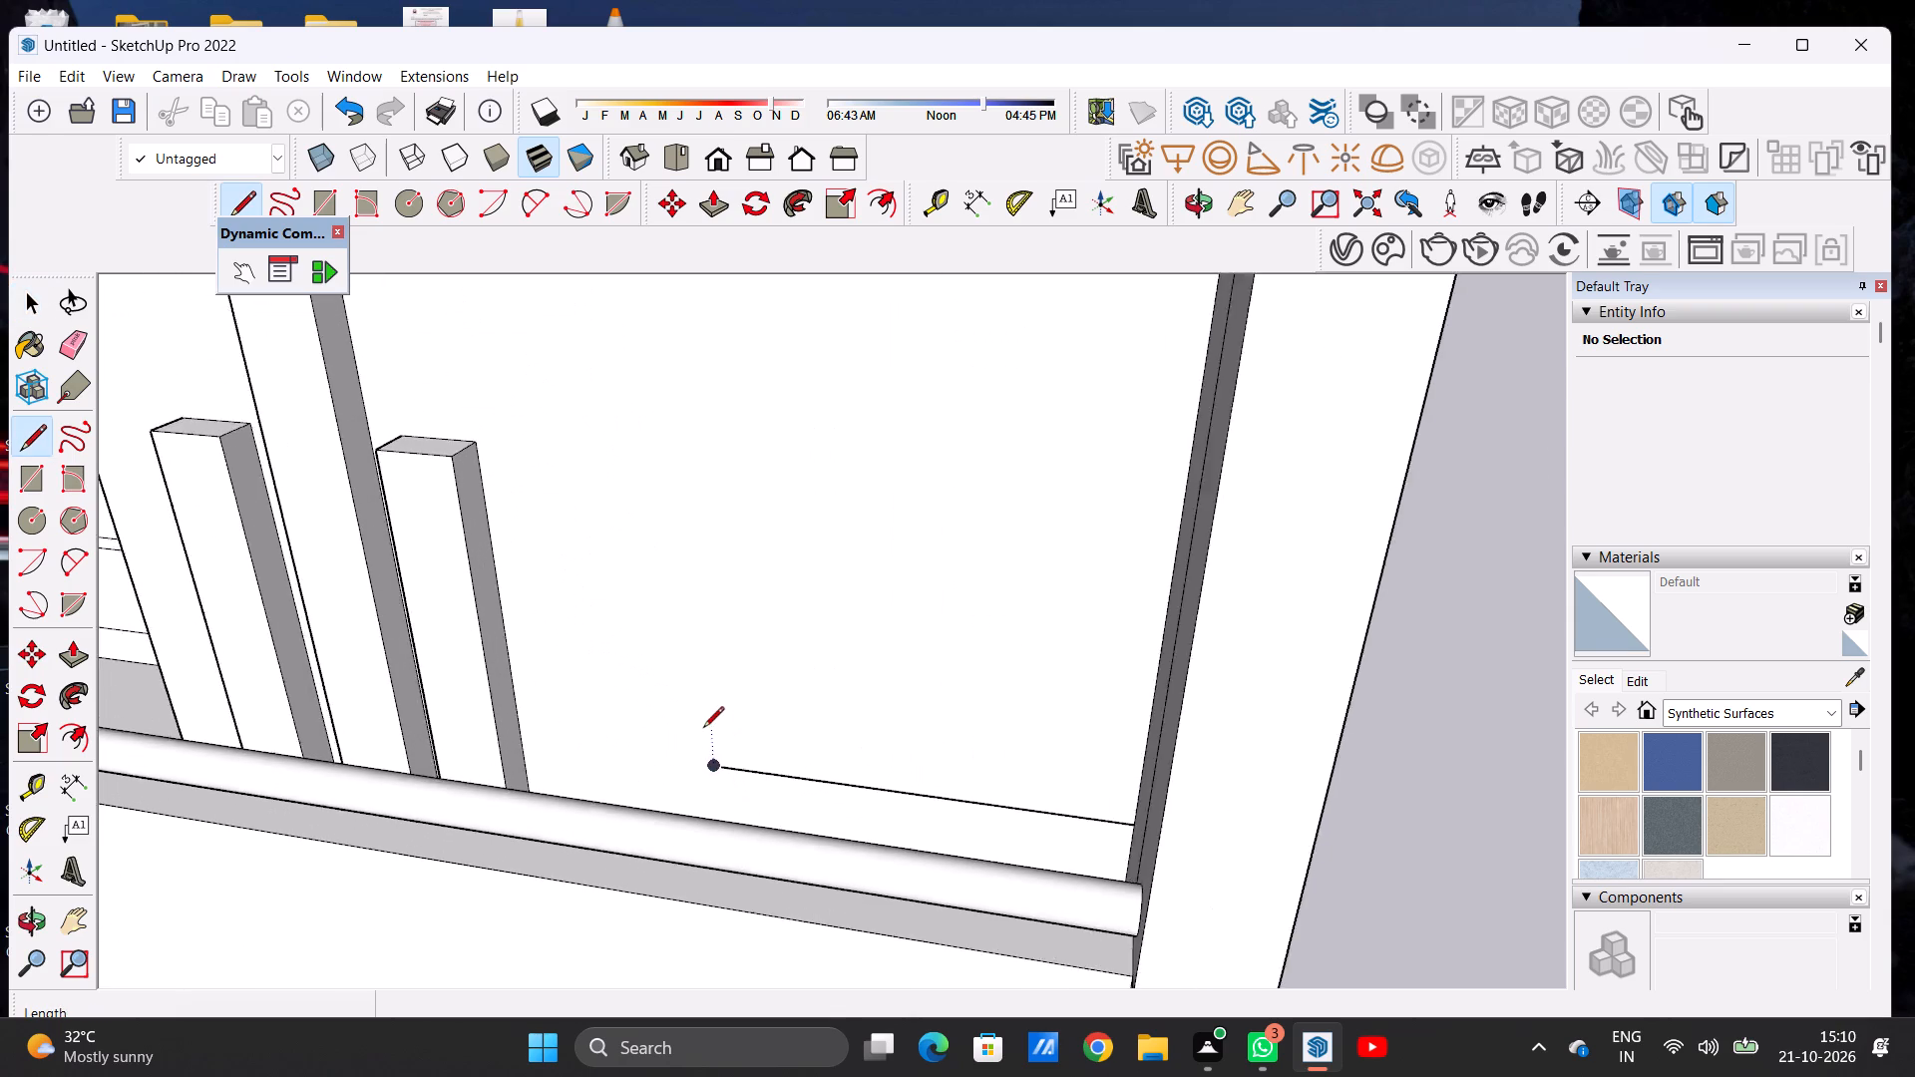
scroll(703, 729, "up", 1)
left_click(719, 763)
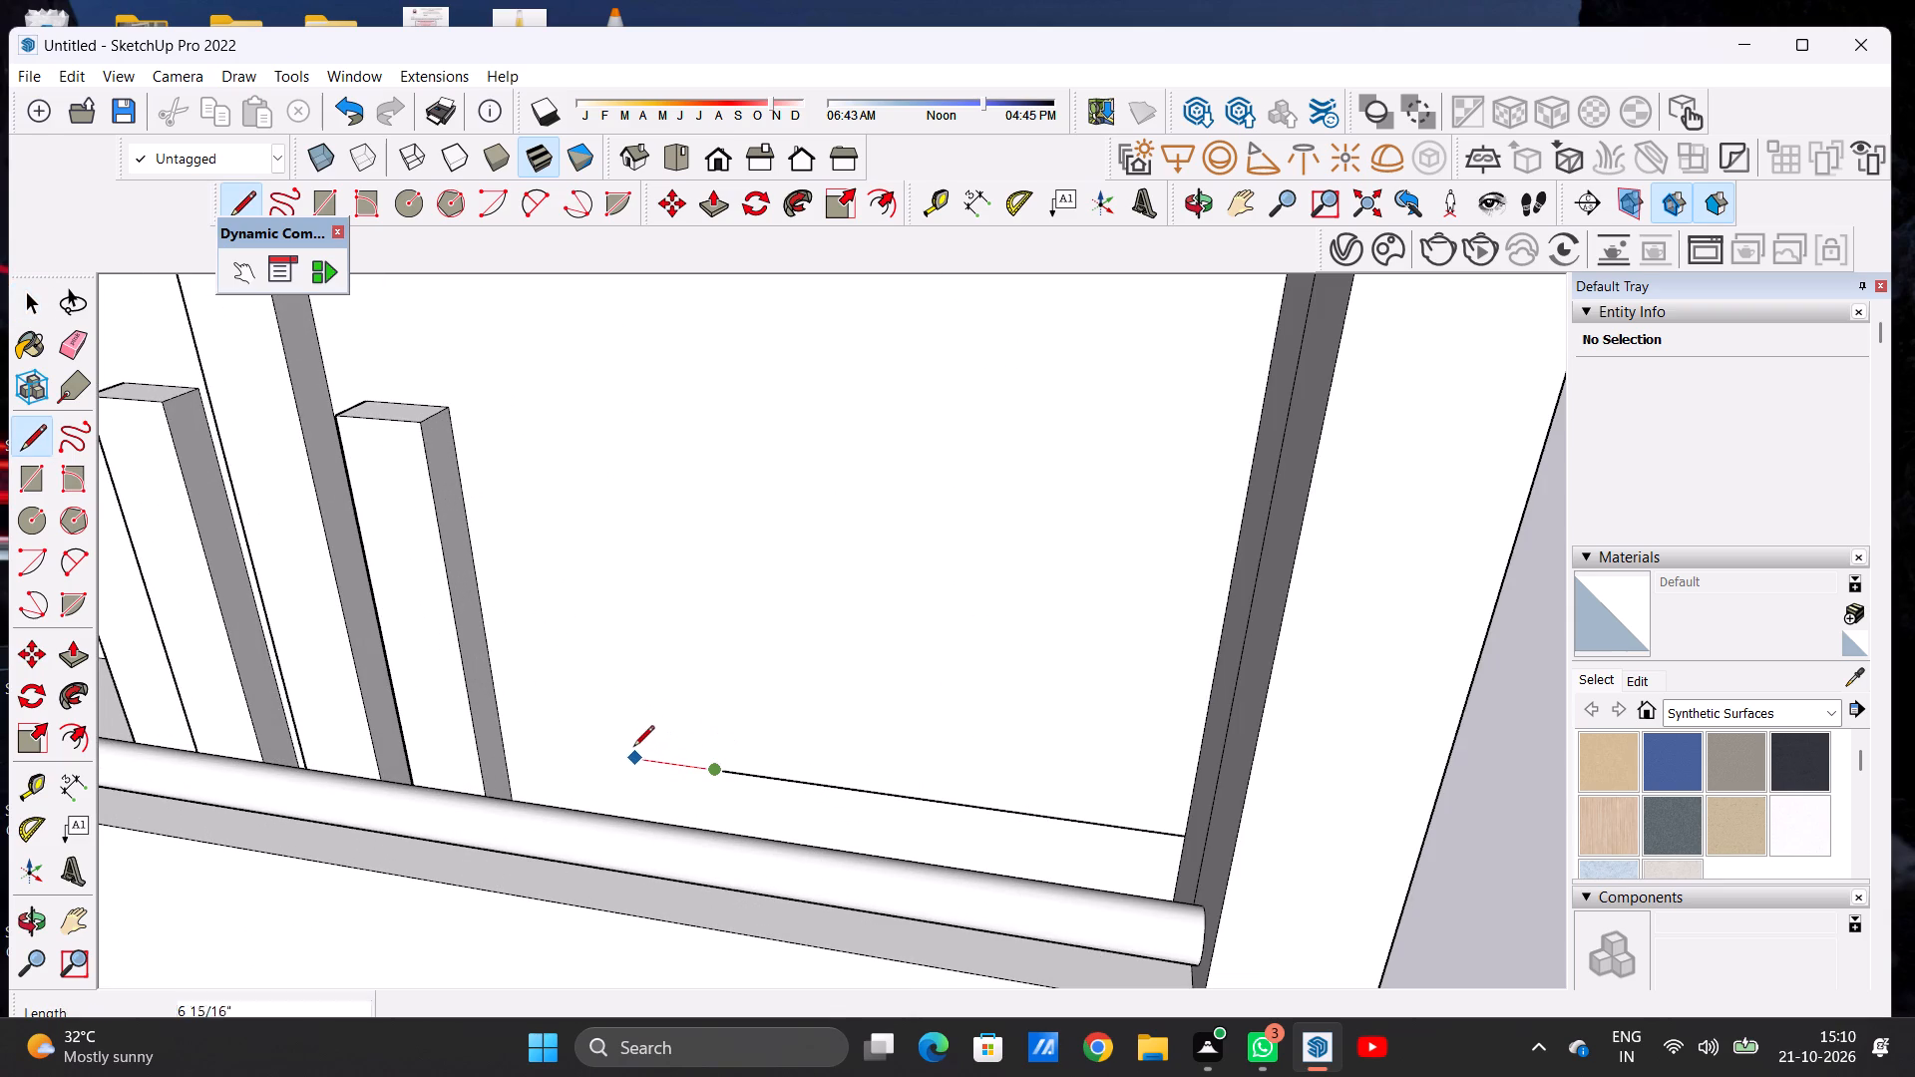
left_click(633, 746)
Draw a vertical line from the horizontal line's free end up the front wall to the underside of the rooftop slab.
scroll(643, 579, "down", 13)
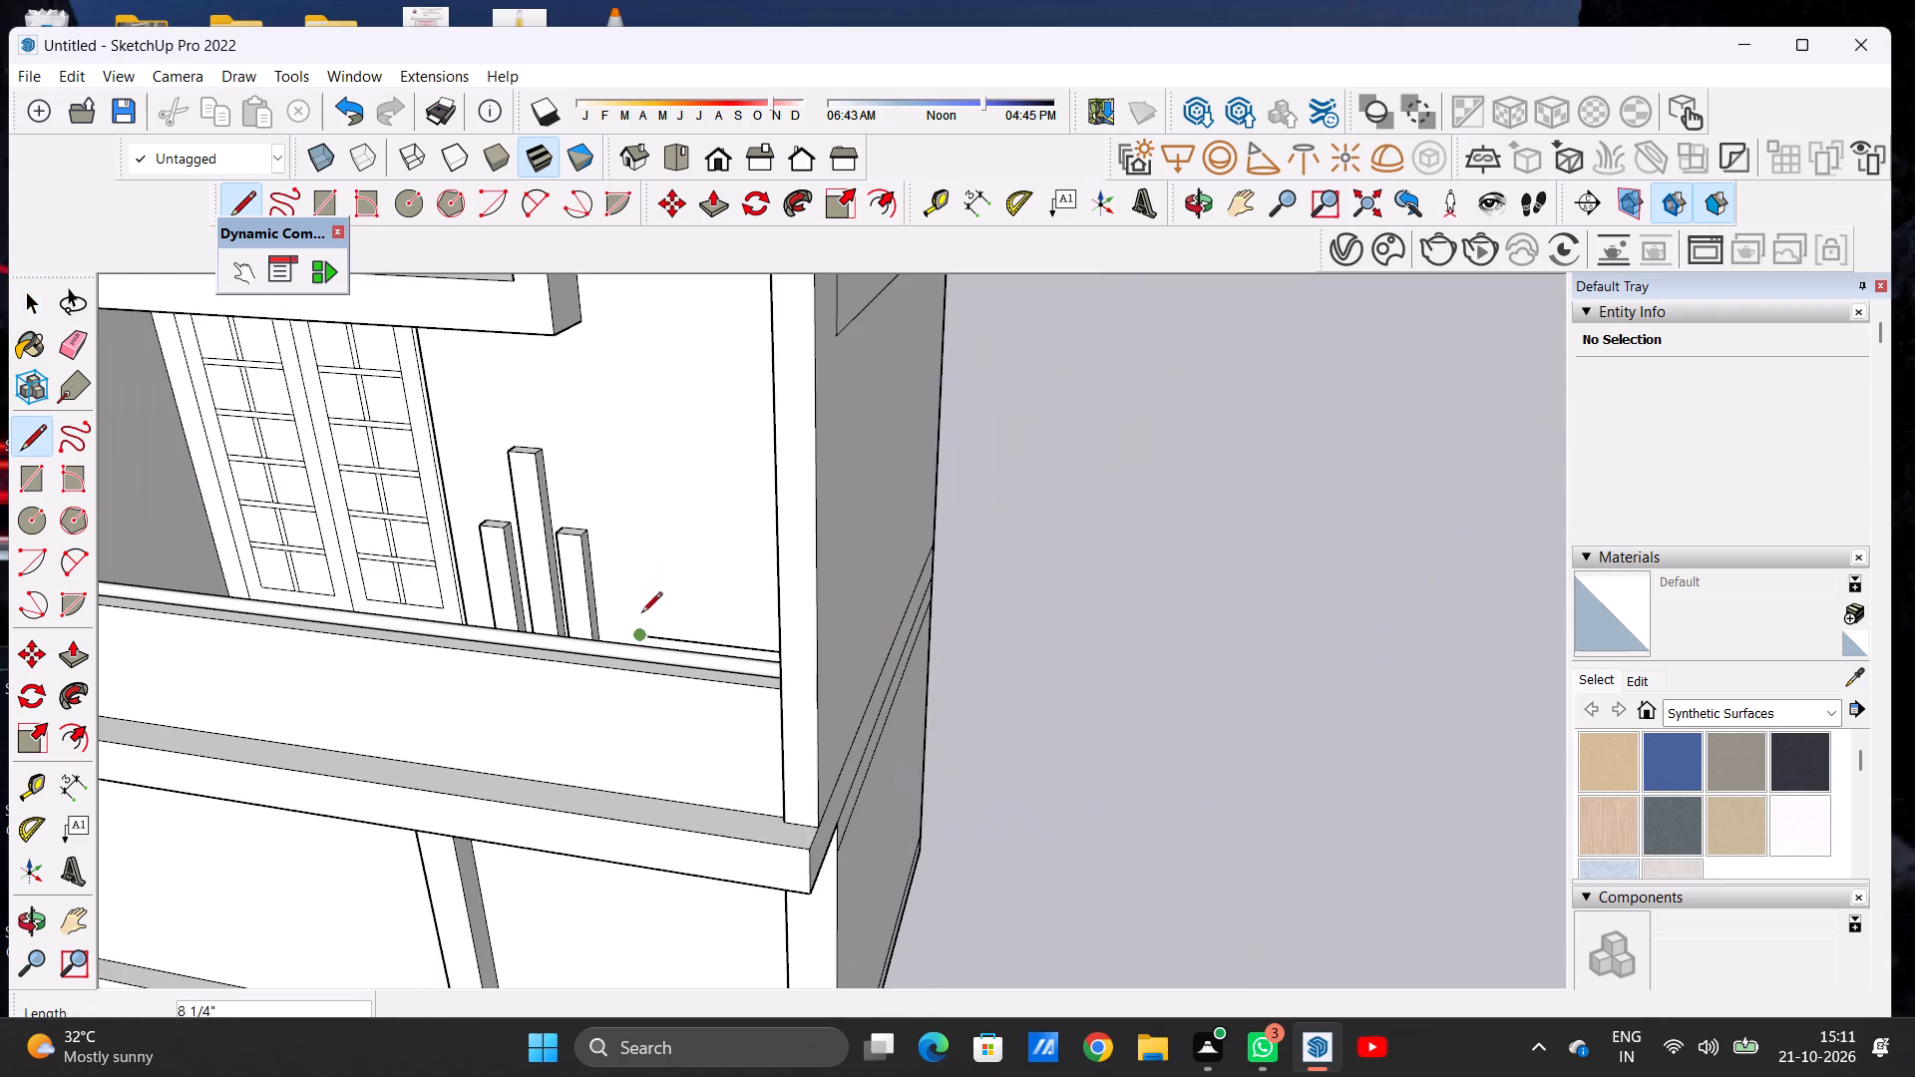
scroll(635, 632, "up", 14)
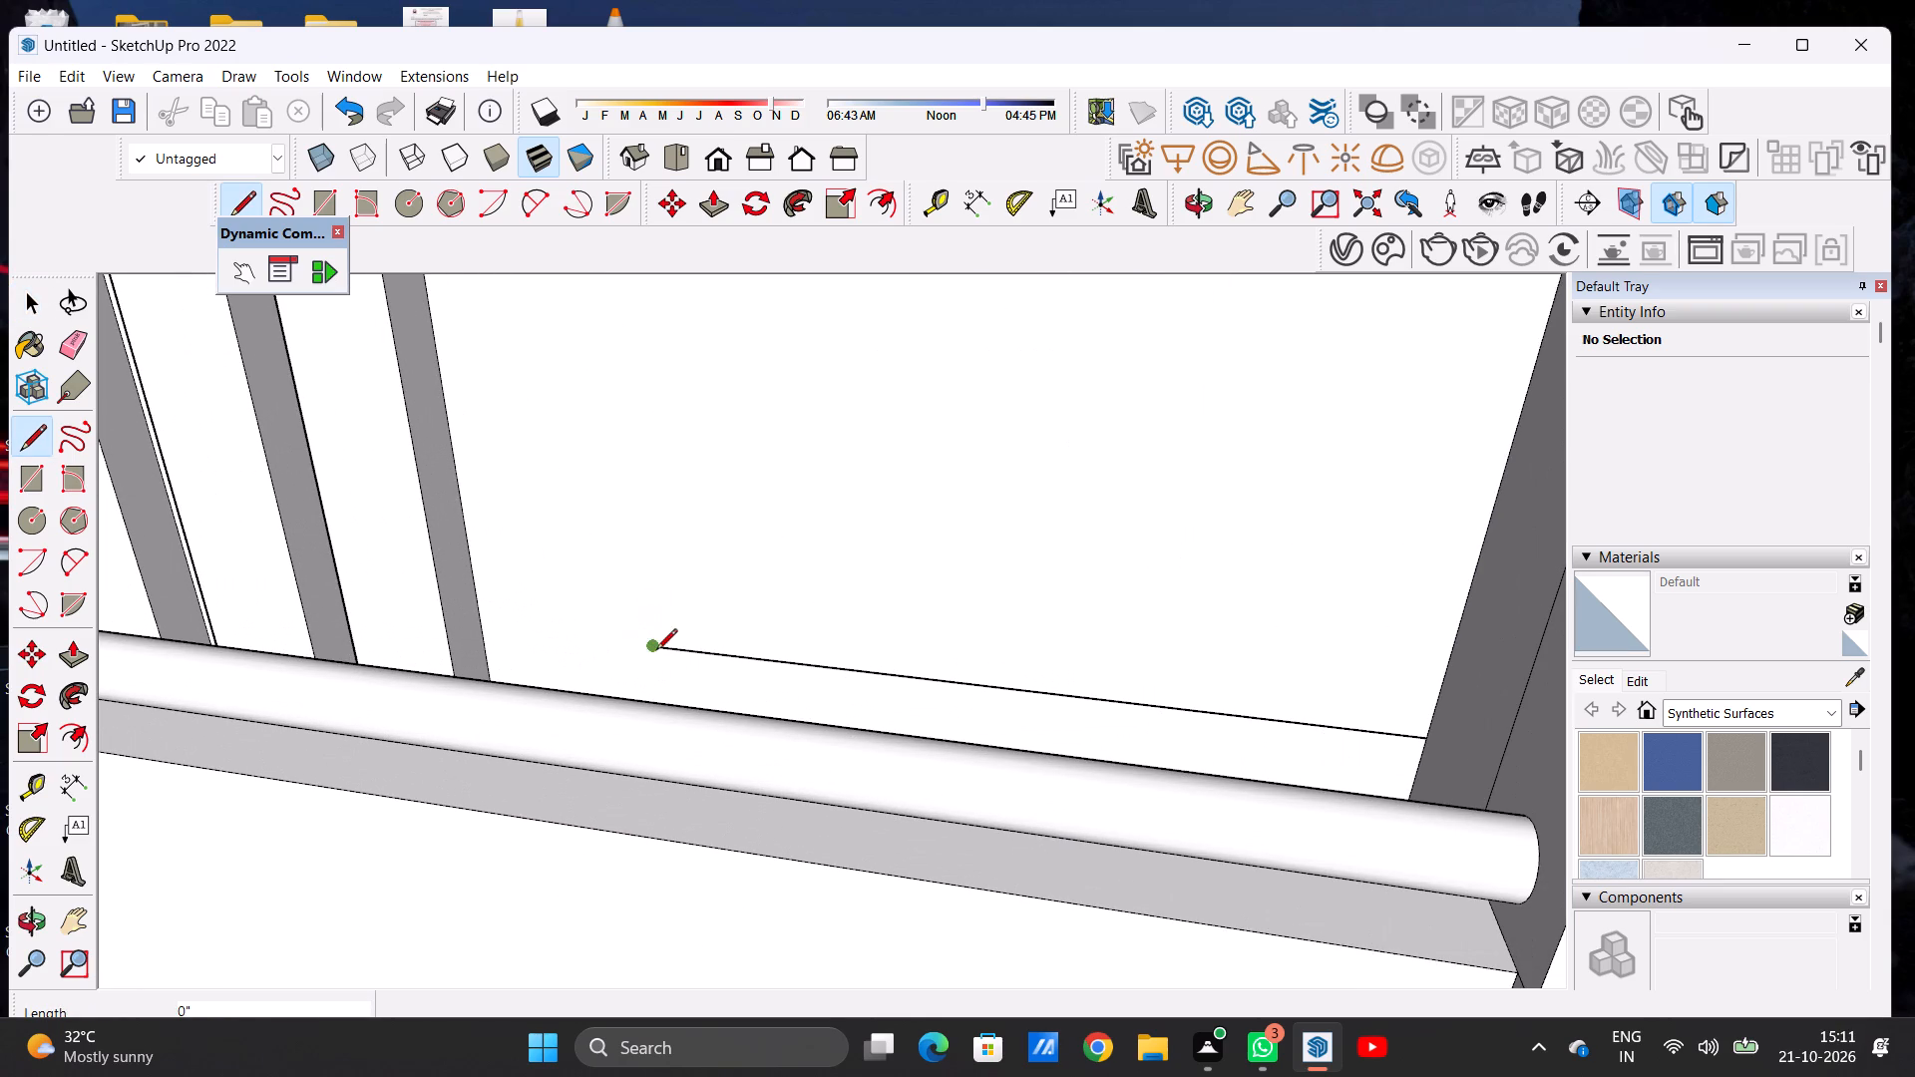
left_click(645, 647)
scroll(701, 532, "down", 20)
scroll(701, 532, "down", 3)
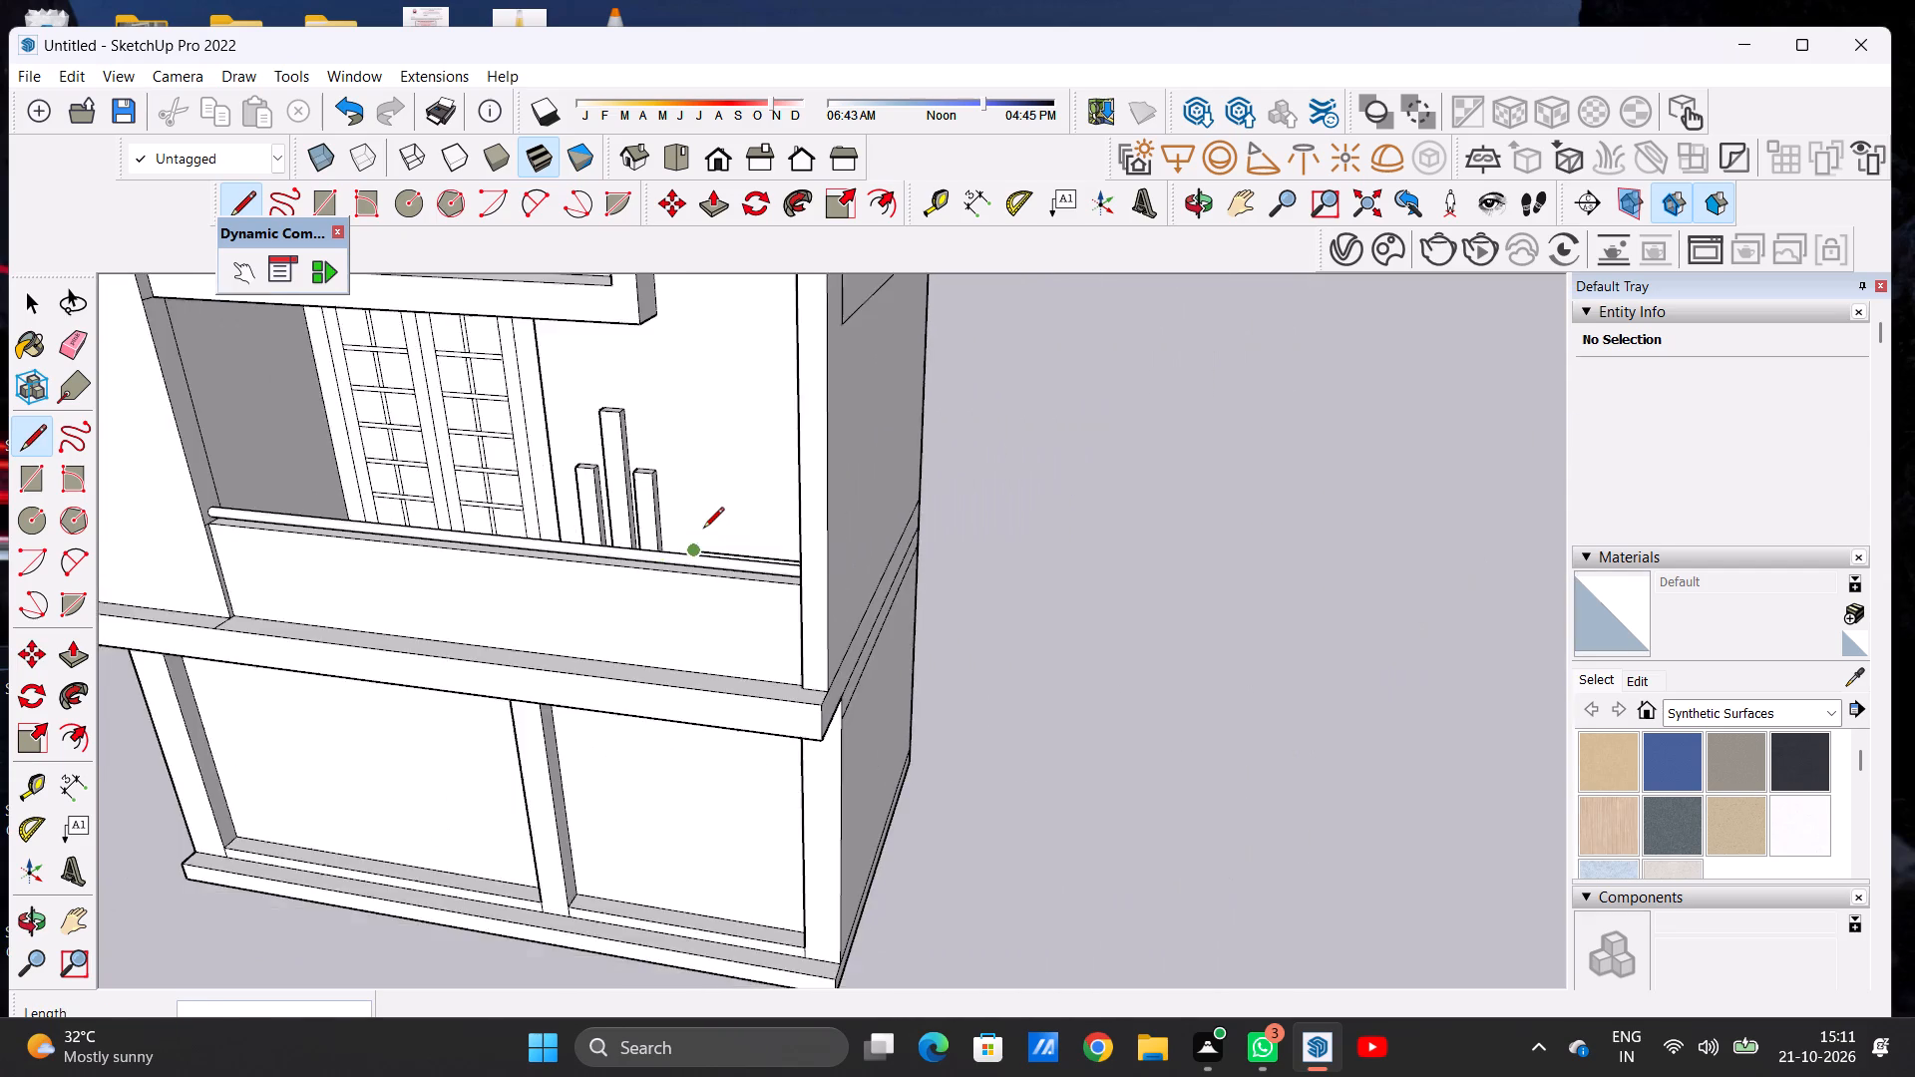
scroll(703, 530, "down", 3)
scroll(713, 380, "up", 1)
scroll(713, 380, "down", 4)
scroll(709, 465, "up", 1)
scroll(709, 465, "down", 13)
scroll(709, 413, "up", 1)
scroll(709, 410, "down", 1)
scroll(709, 408, "up", 2)
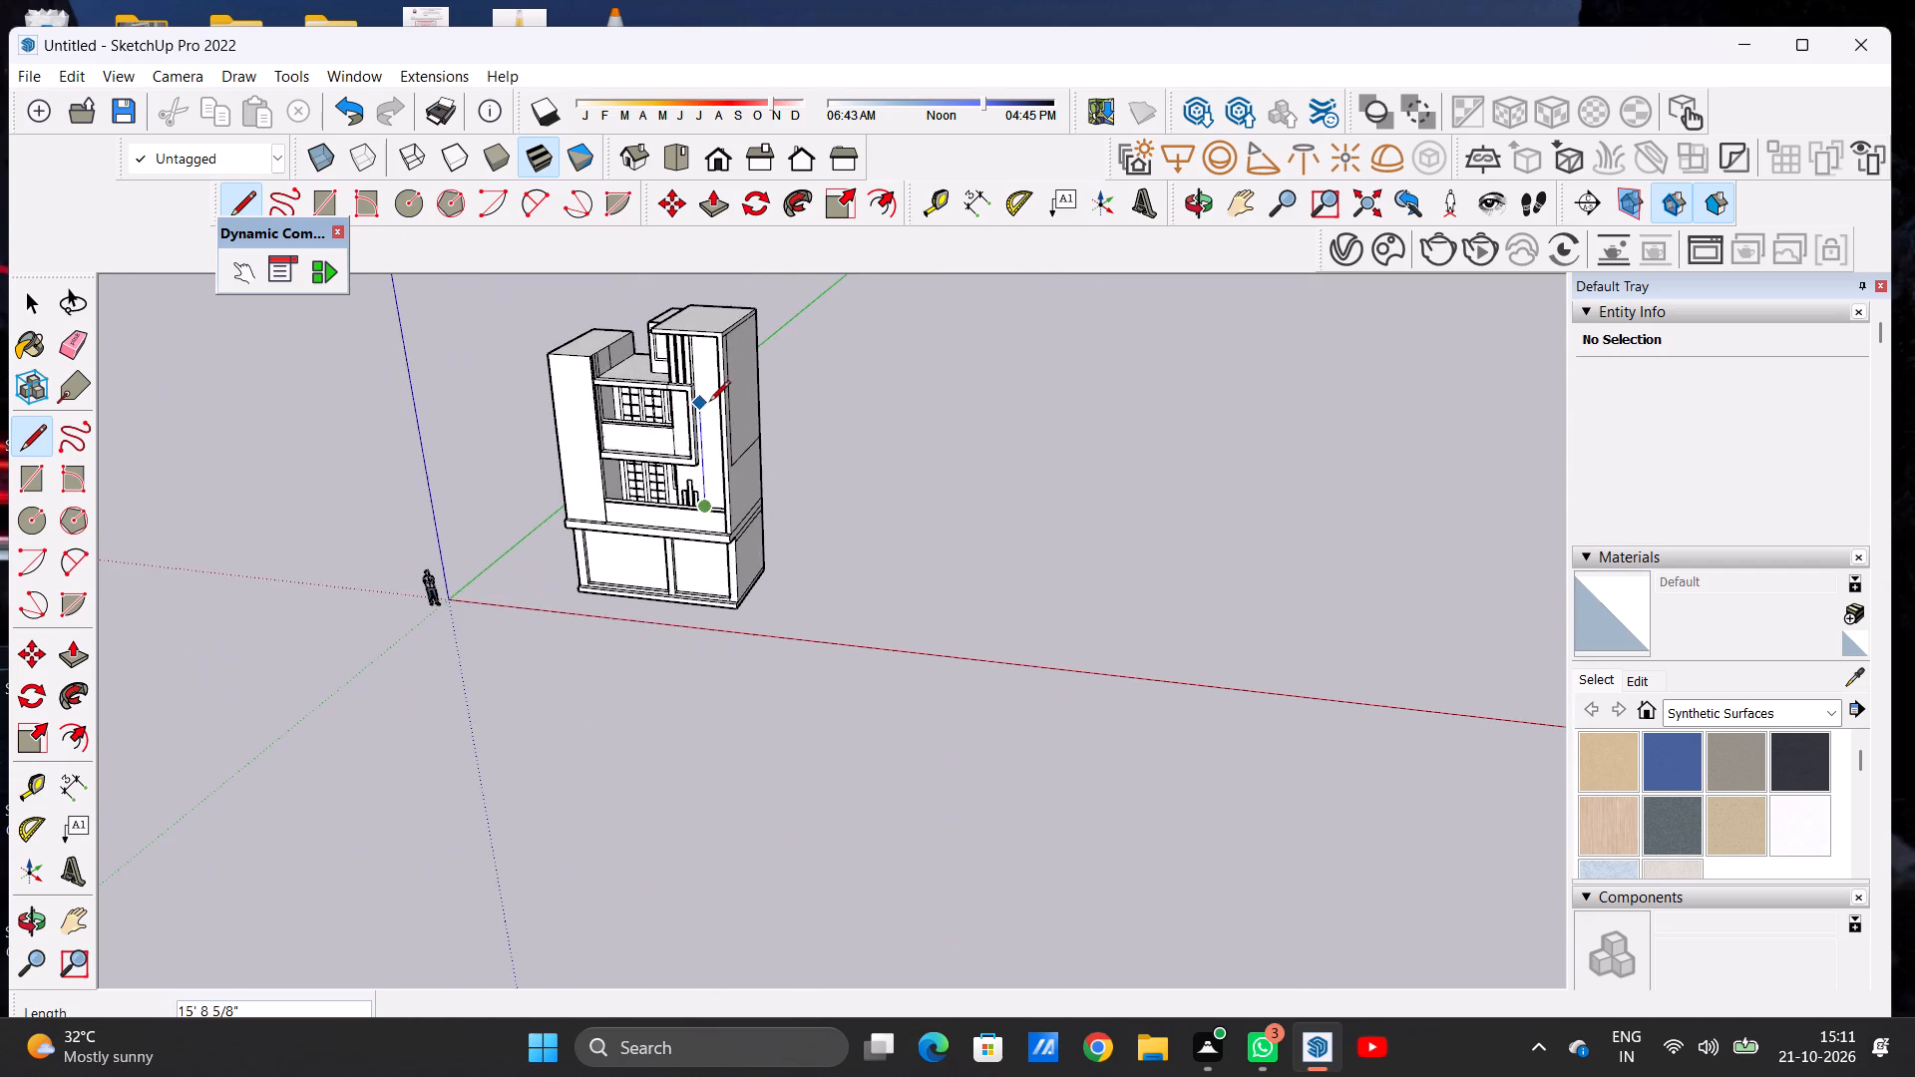
scroll(709, 403, "up", 9)
scroll(674, 374, "down", 11)
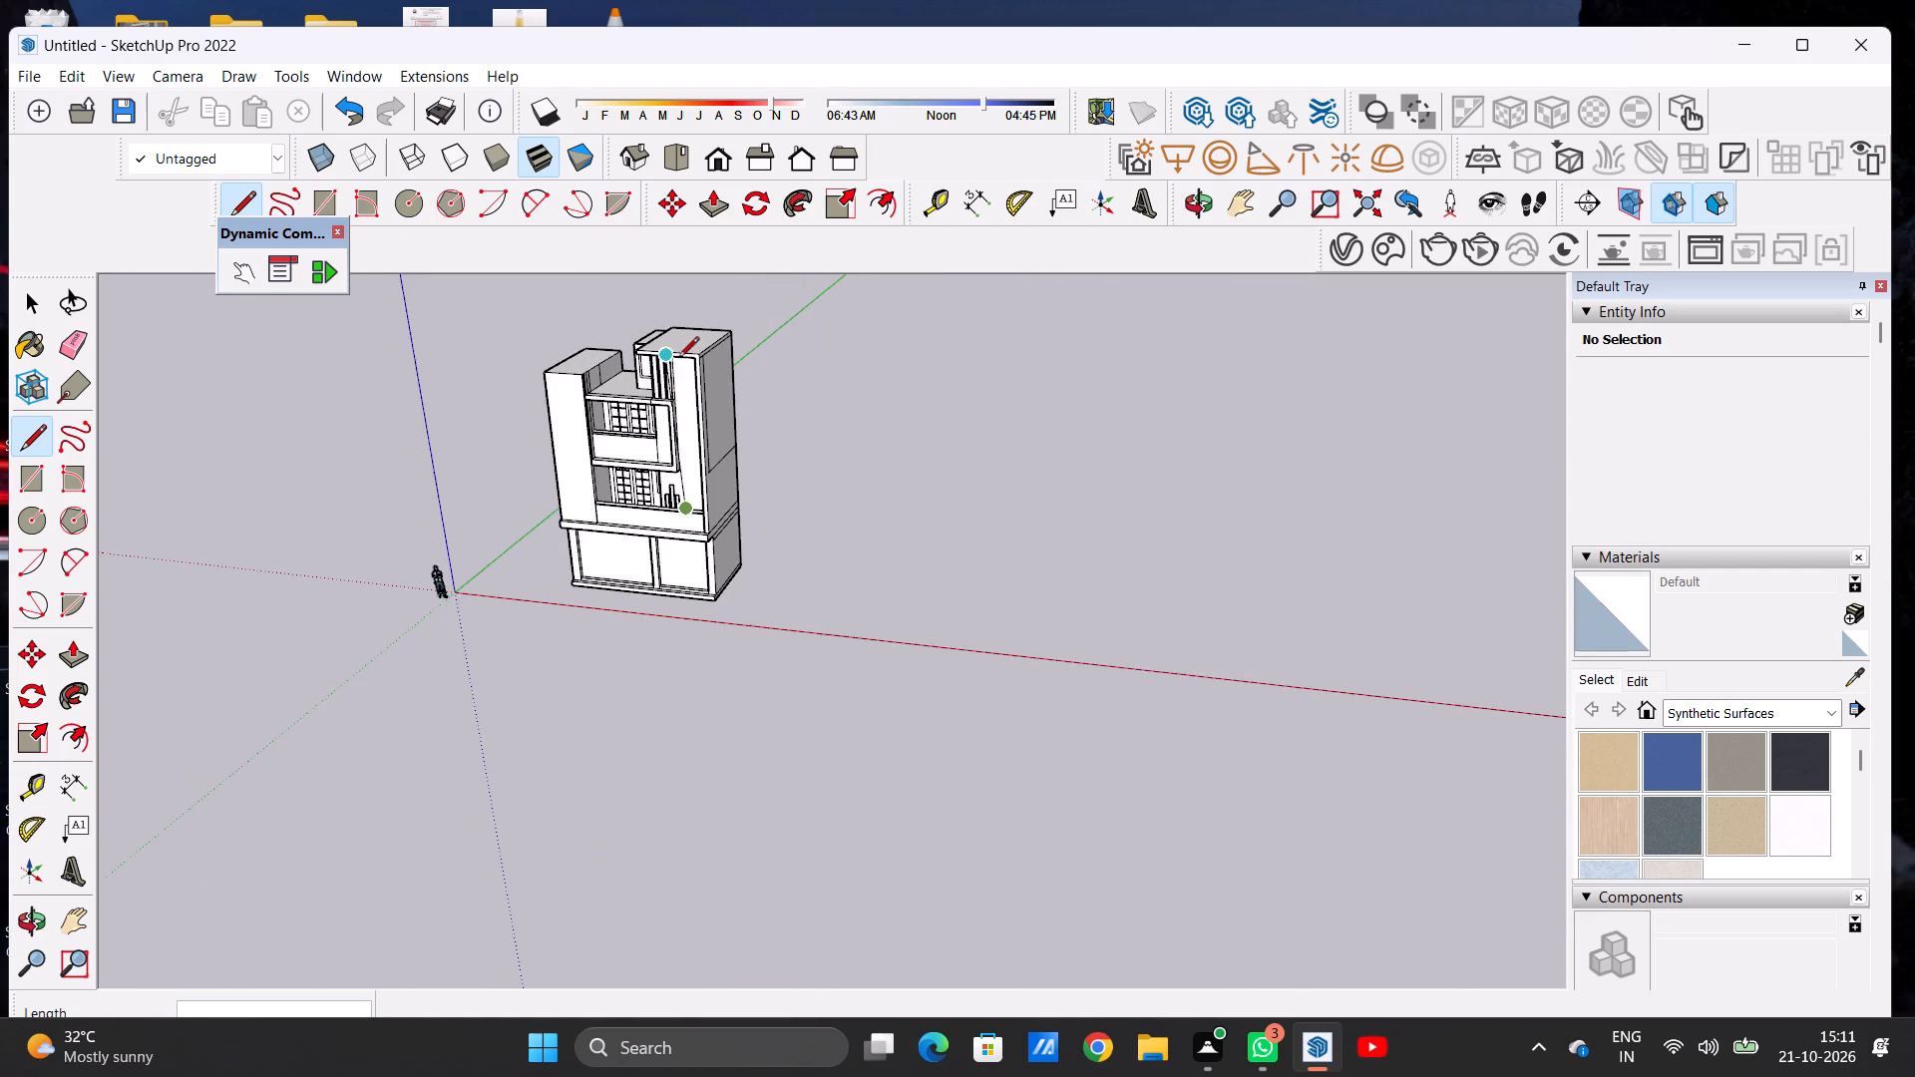
scroll(680, 349, "up", 15)
middle_click_drag(680, 391, 675, 267)
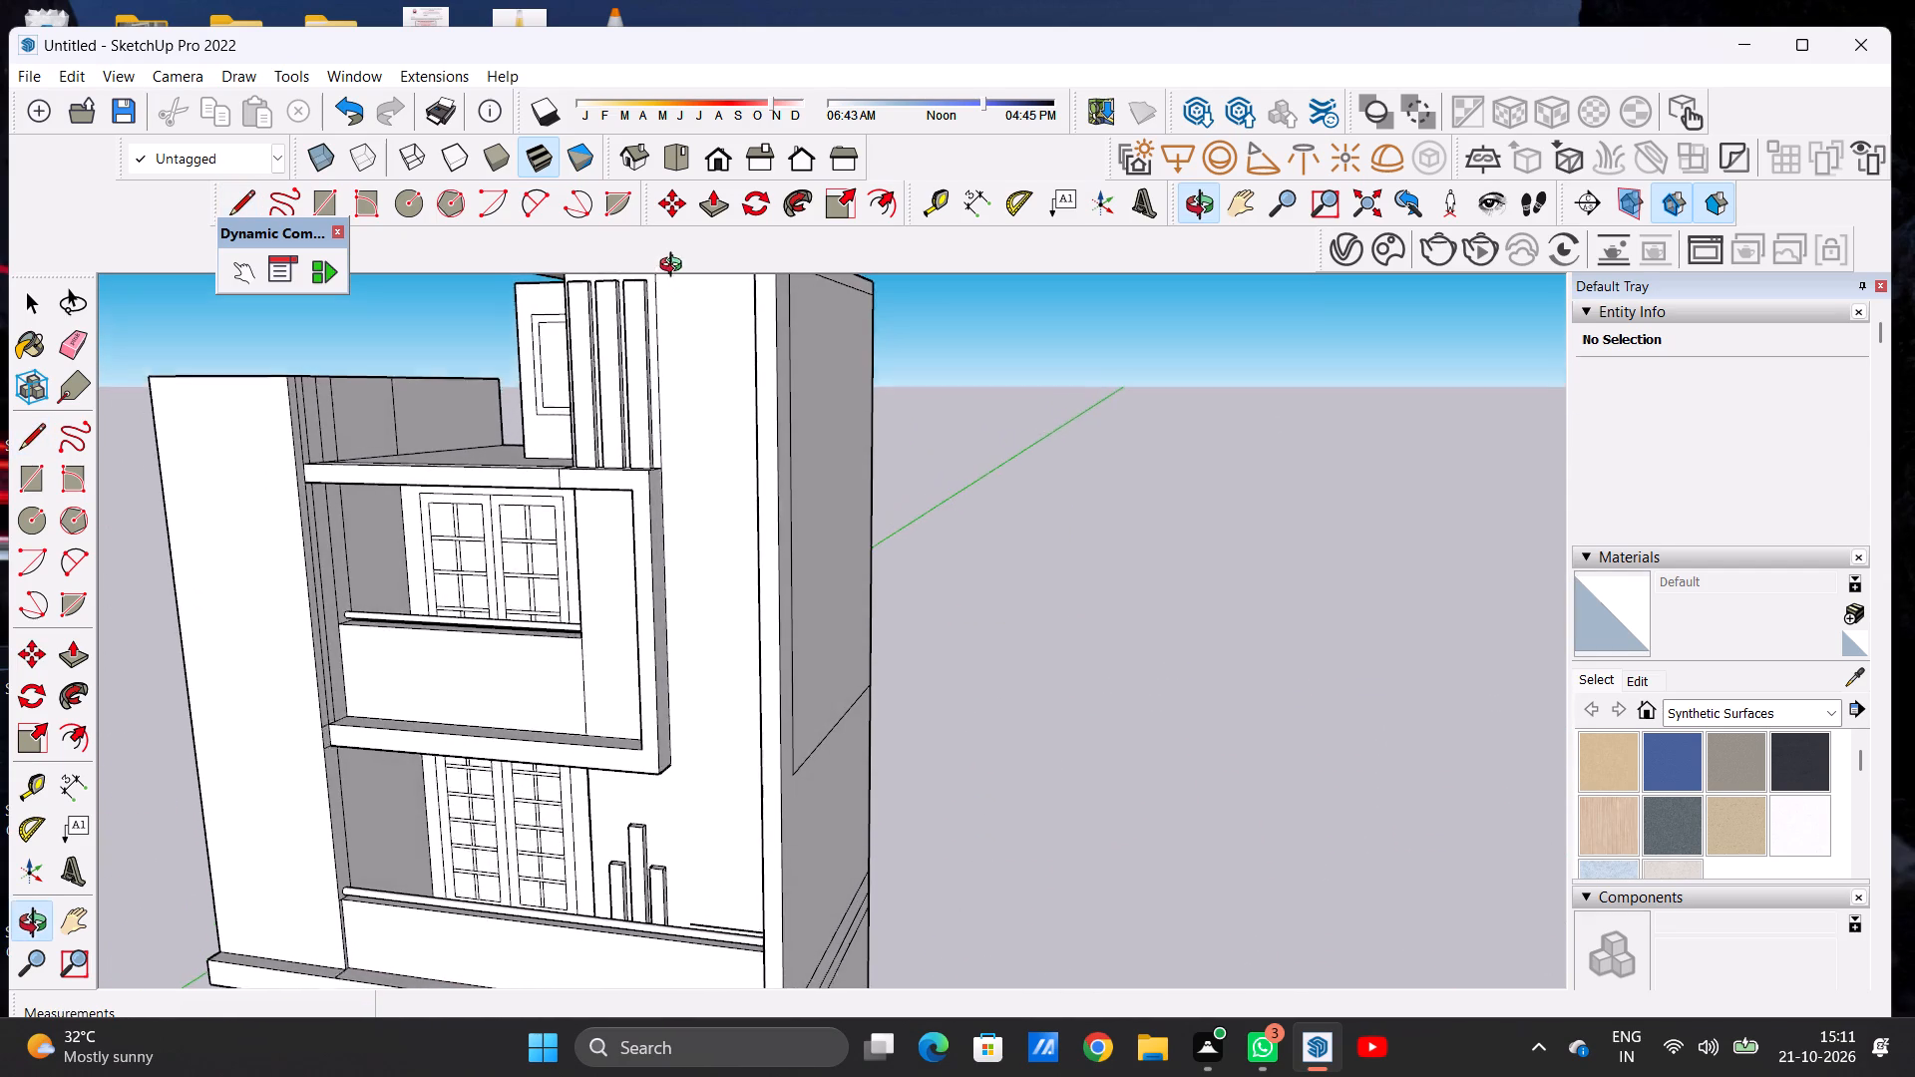
middle_click_drag(675, 267, 675, 265)
scroll(675, 265, "up", 1)
scroll(660, 457, "down", 11)
scroll(670, 426, "up", 16)
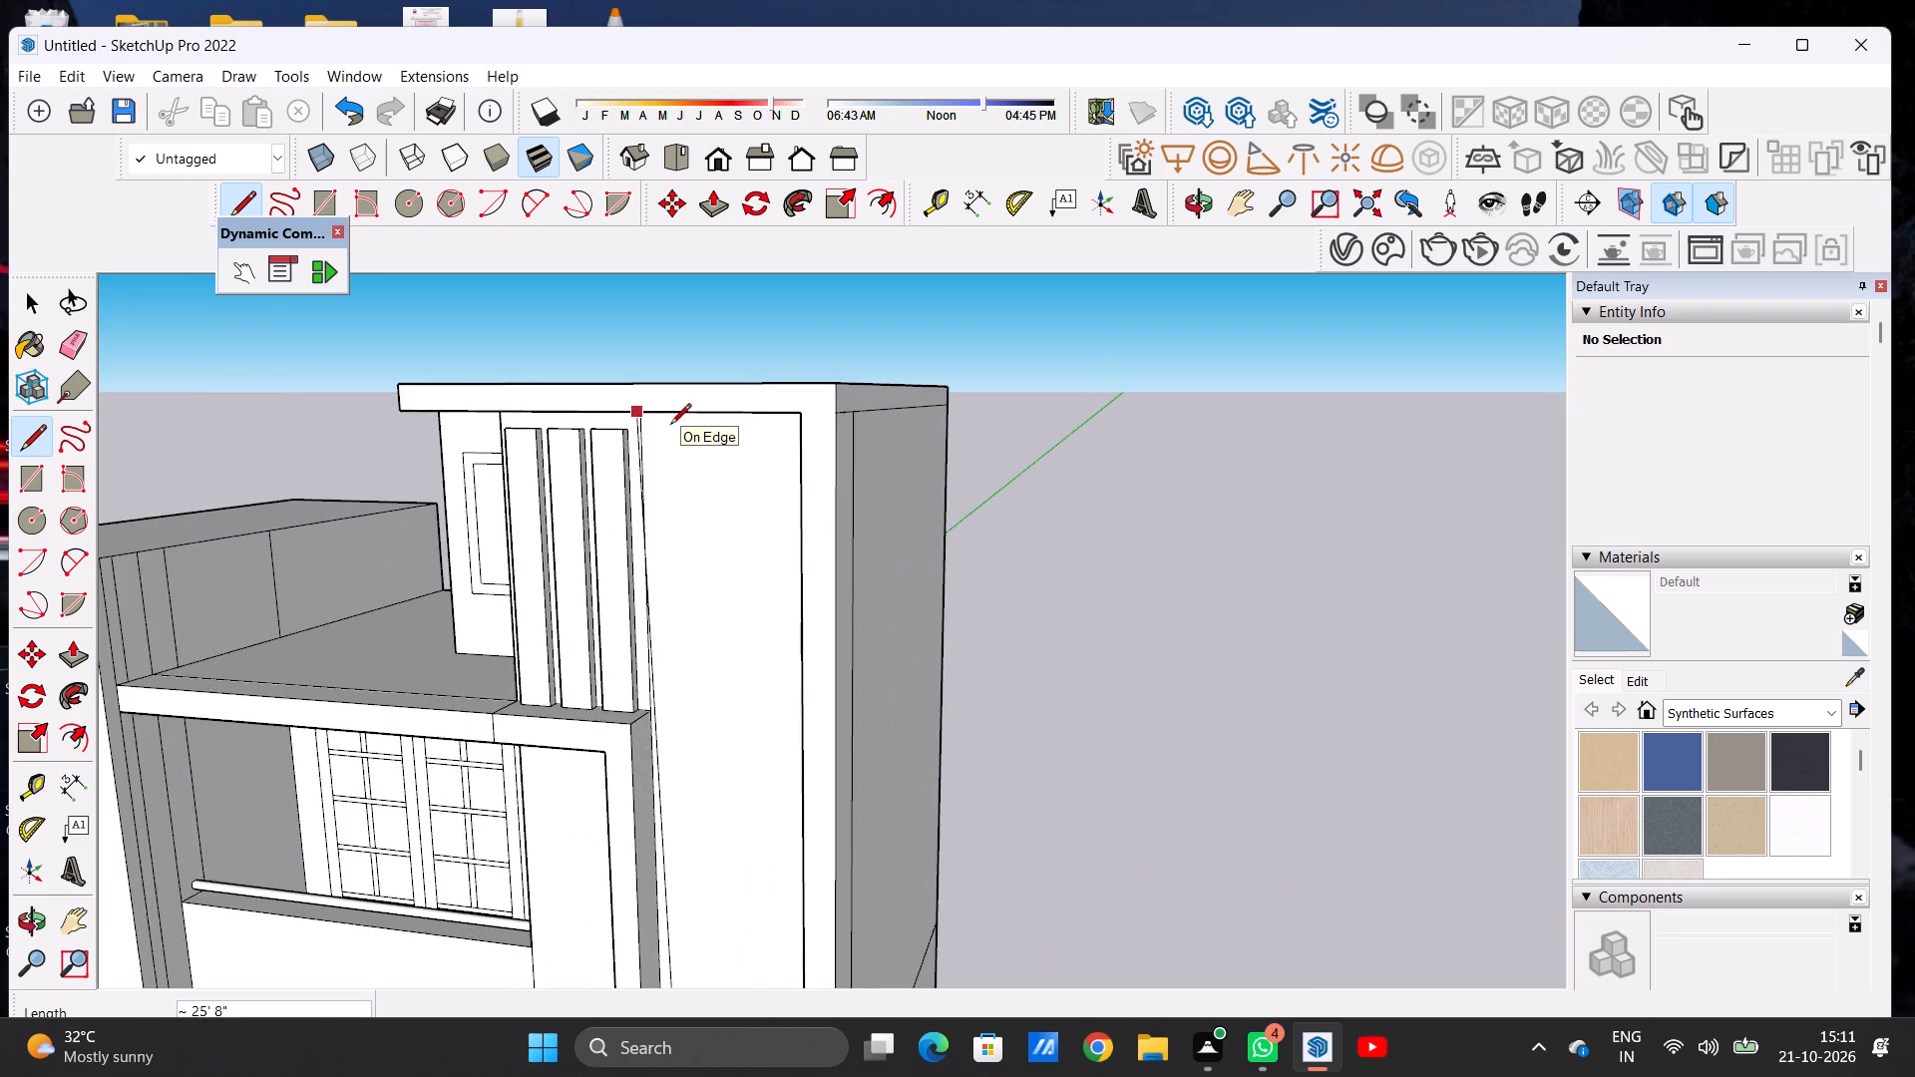
scroll(670, 426, "up", 3)
scroll(670, 426, "down", 1)
scroll(670, 426, "up", 4)
middle_click_drag(675, 426, 673, 348)
scroll(673, 348, "up", 5)
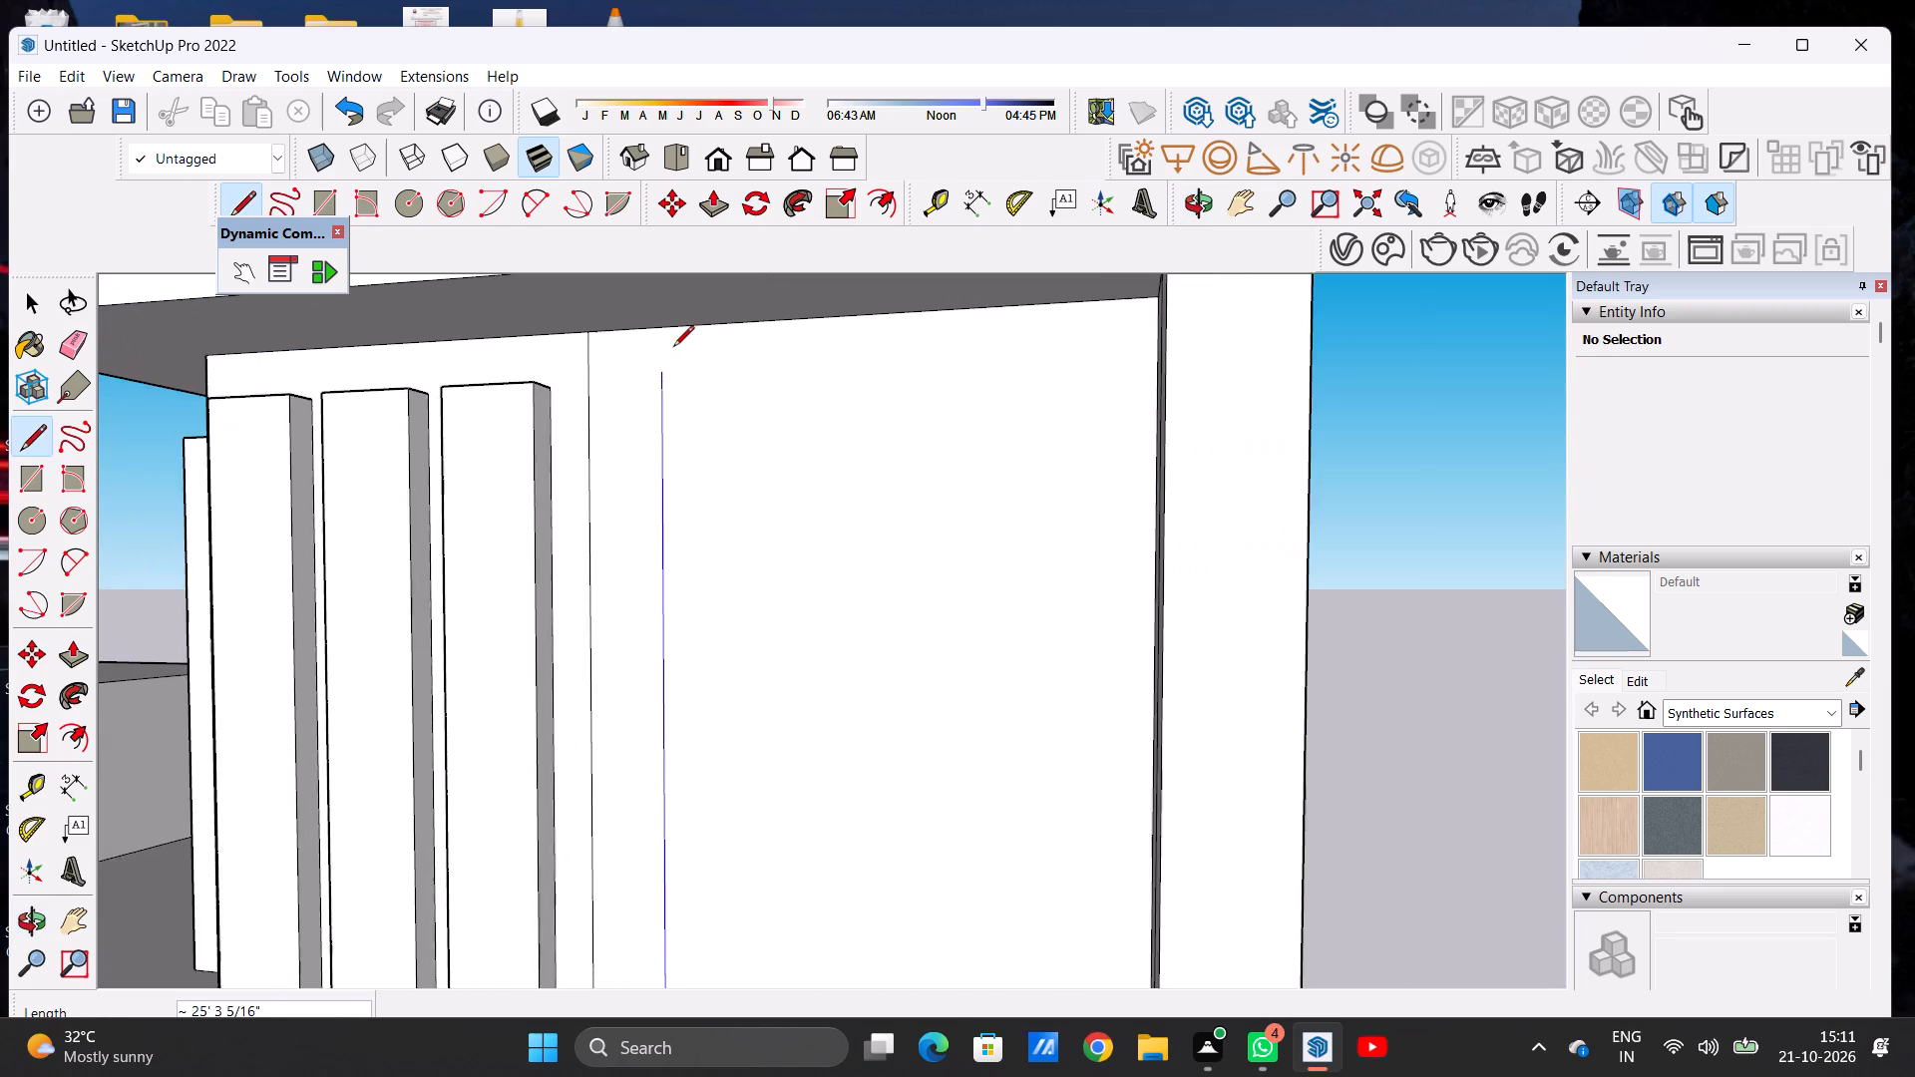
left_click(660, 331)
key("space")
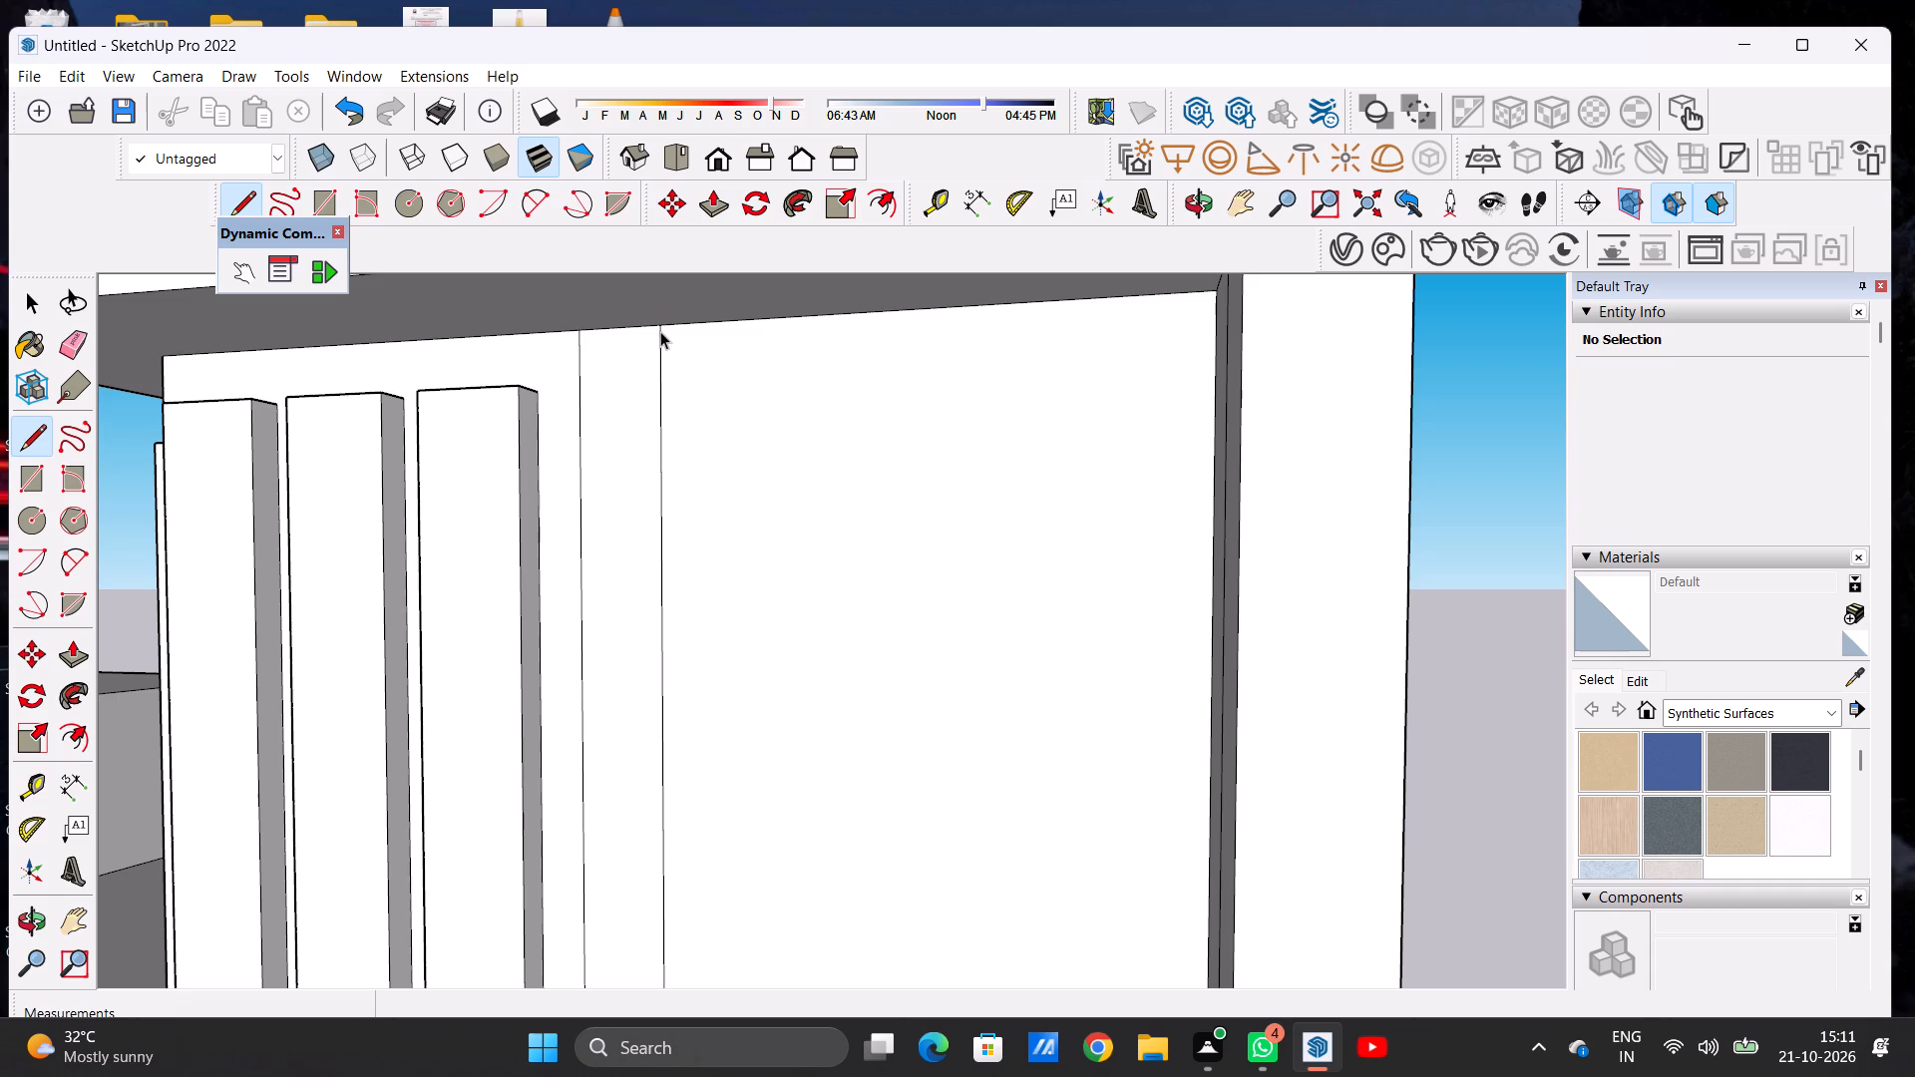
Examine the tall panel outlined on the front wall, checking its lower corner and its fit within the whole front elevation.
scroll(720, 563, "down", 6)
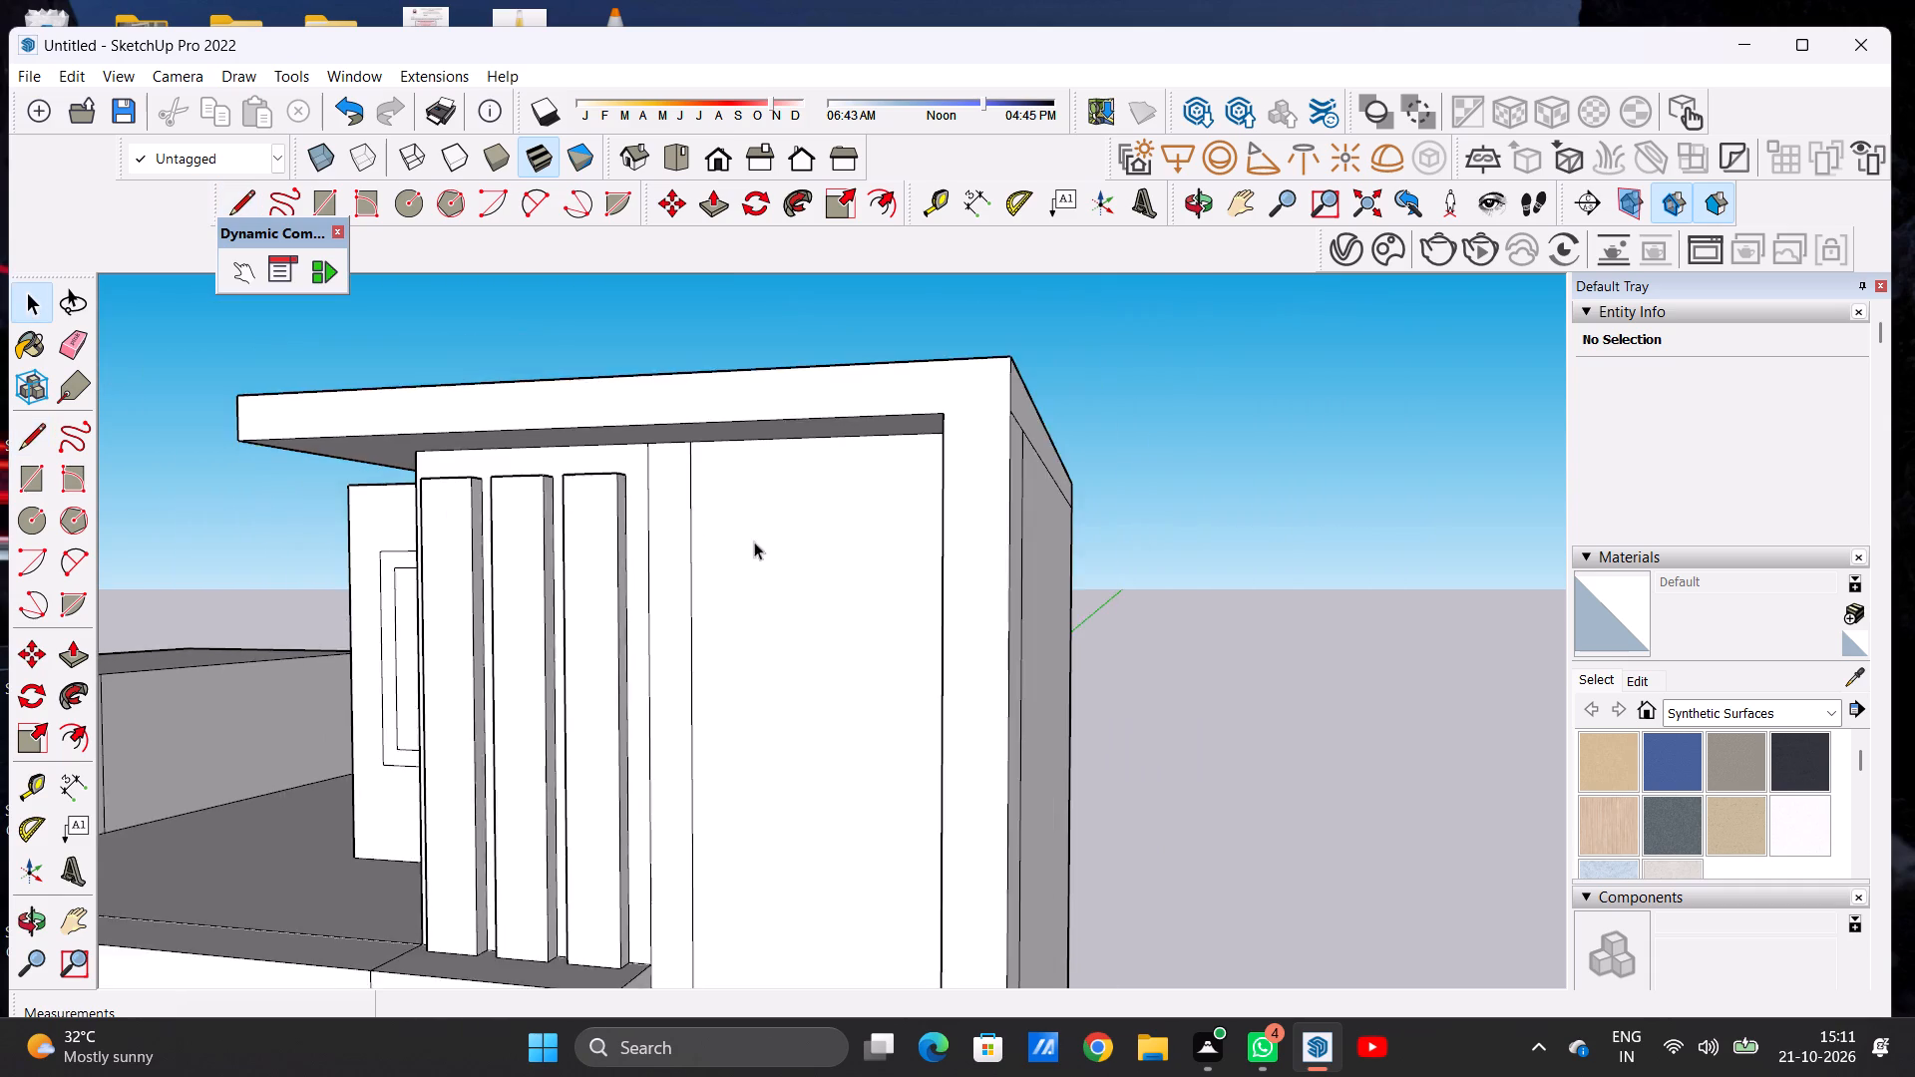
scroll(754, 541, "down", 16)
middle_click_drag(805, 584, 931, 583)
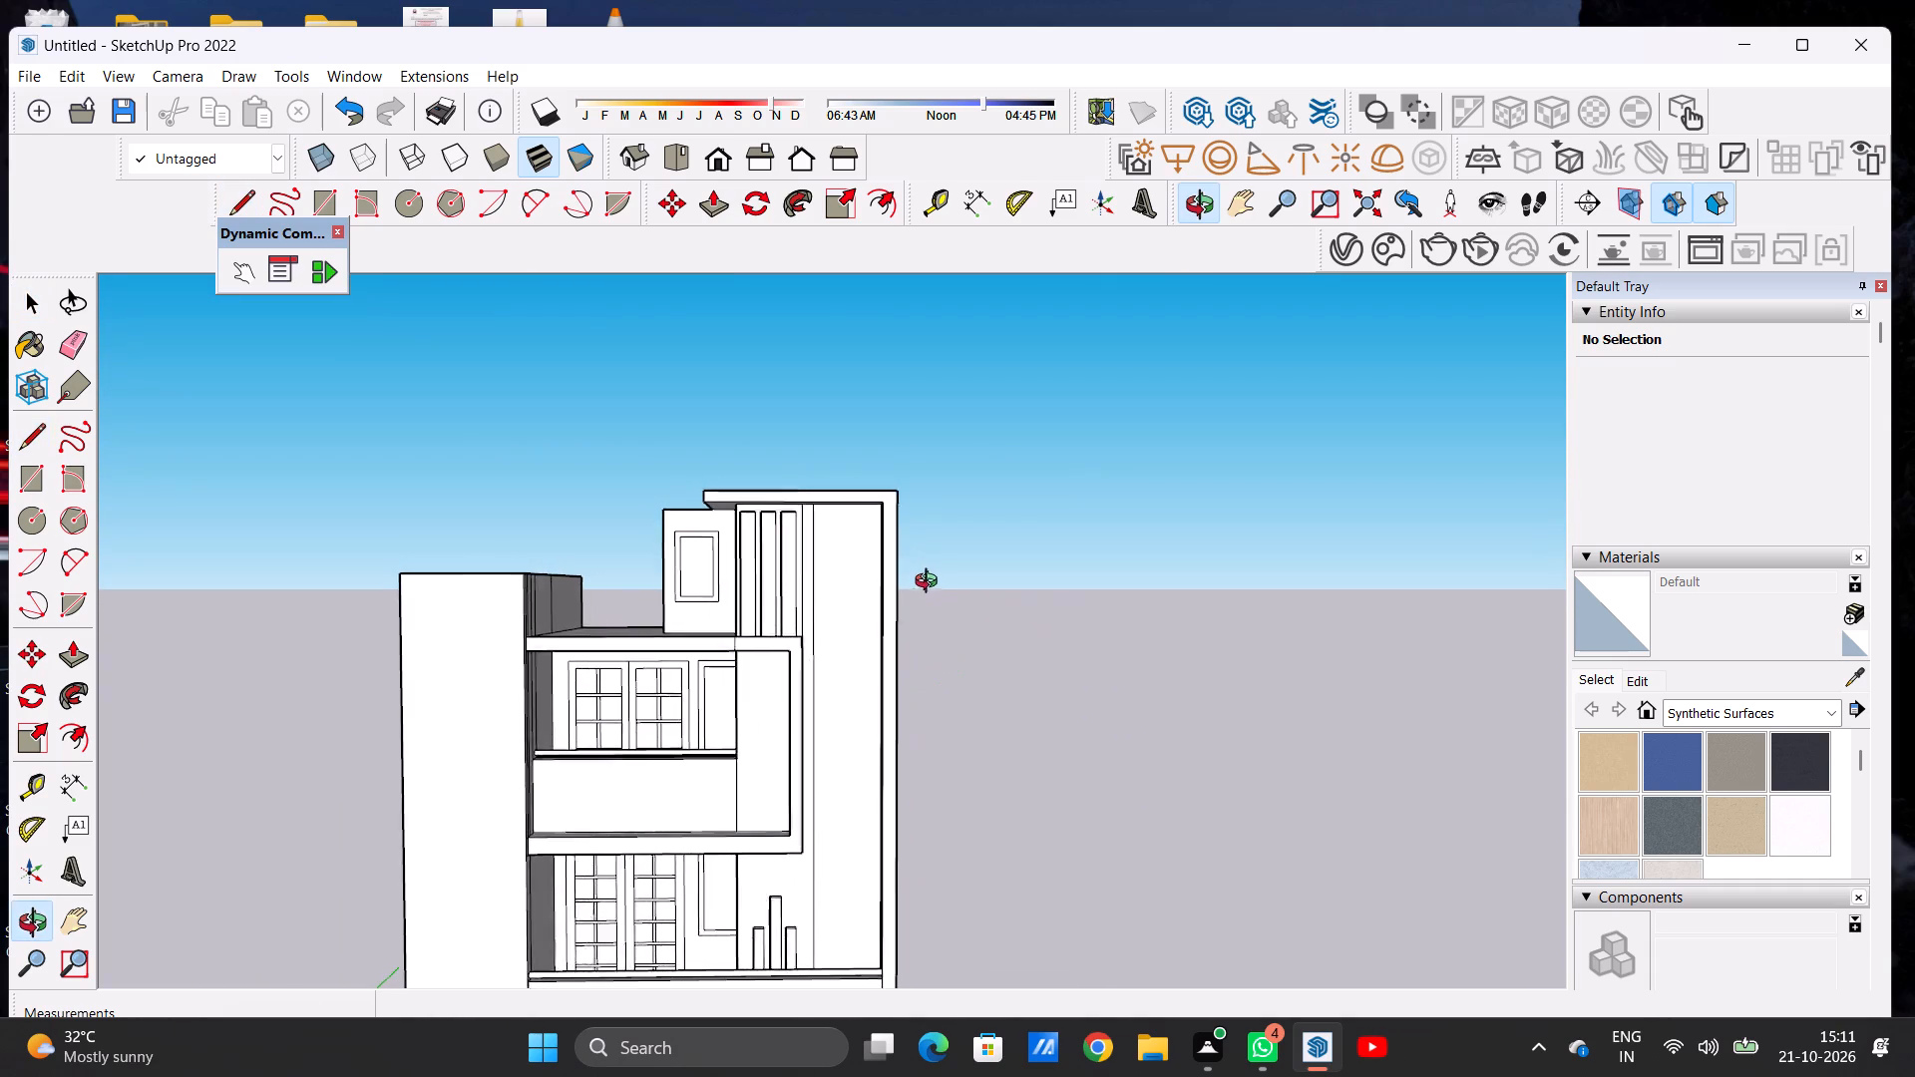
middle_click_drag(931, 583, 933, 582)
scroll(806, 668, "down", 3)
scroll(845, 933, "up", 6)
middle_click_drag(832, 781, 834, 953)
scroll(822, 891, "up", 7)
scroll(818, 877, "down", 1)
scroll(818, 877, "up", 1)
scroll(818, 877, "down", 1)
scroll(818, 877, "up", 15)
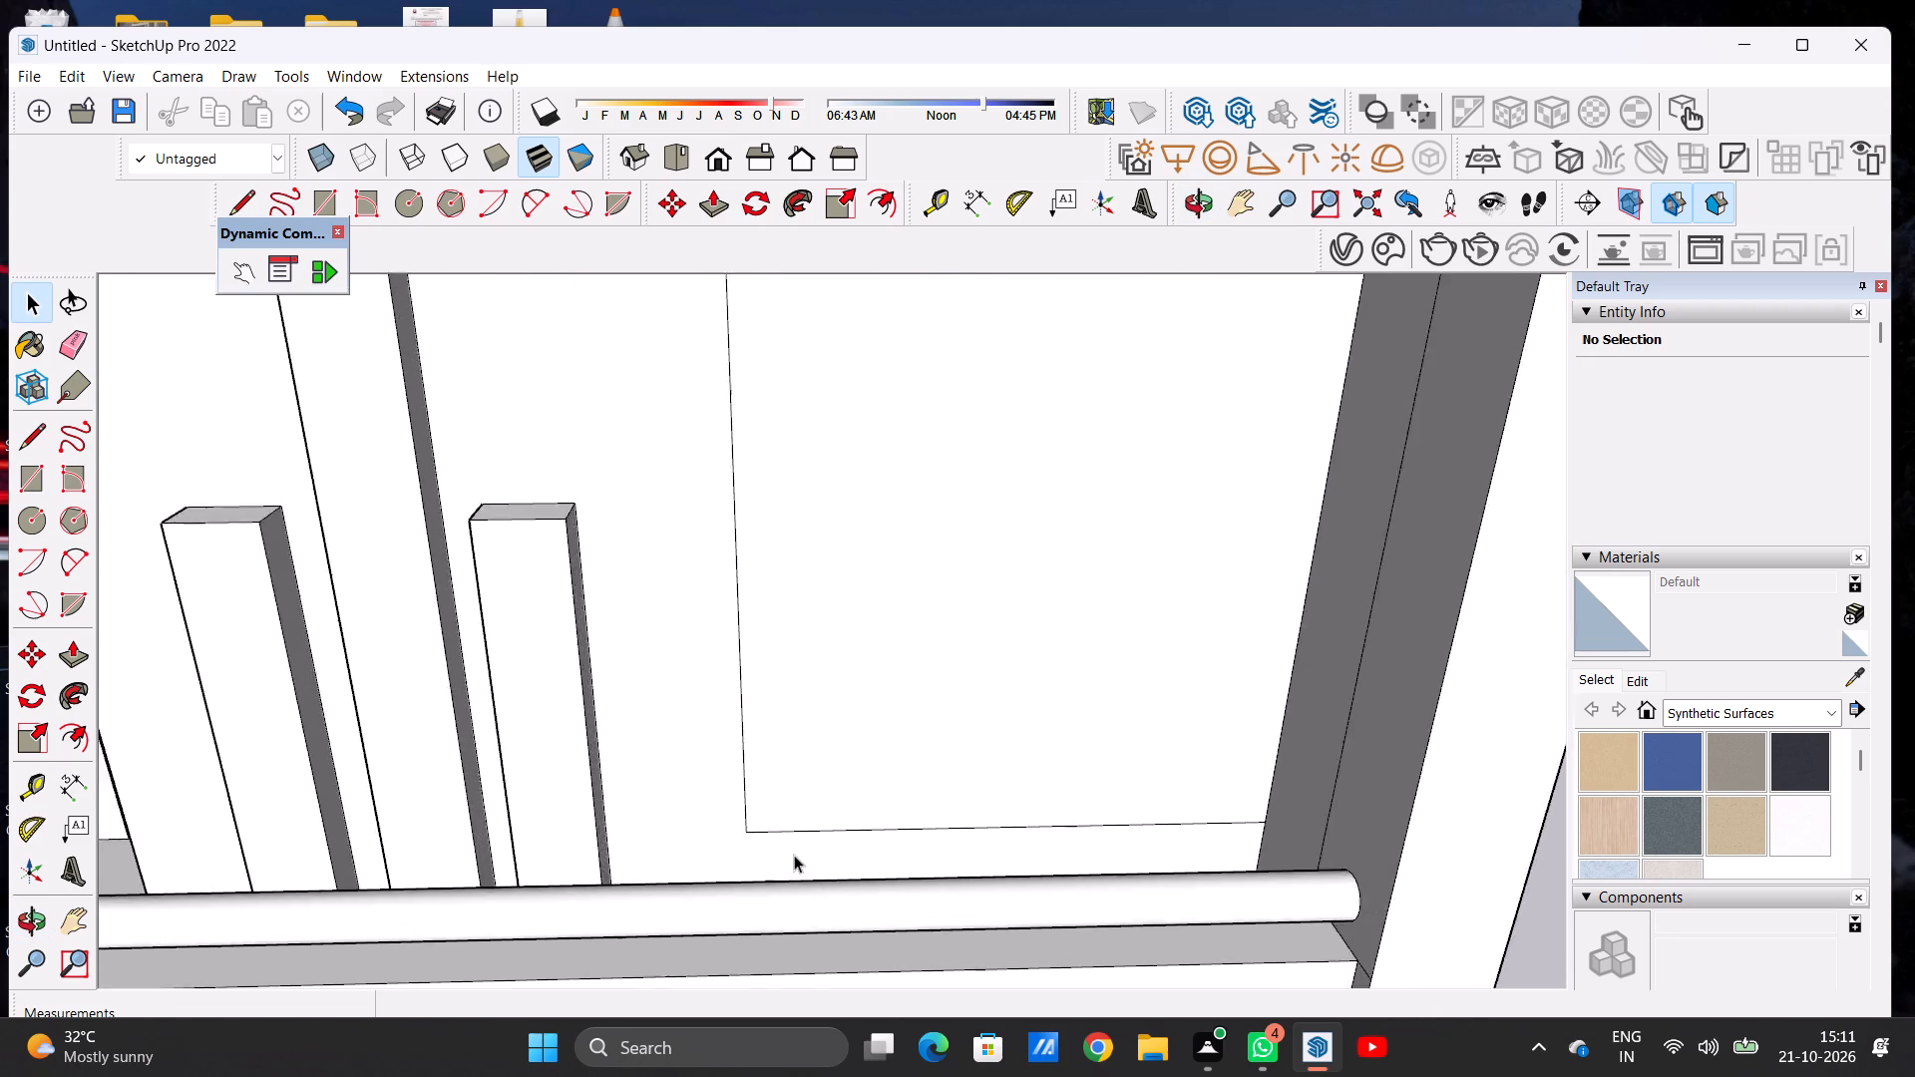
scroll(794, 855, "up", 4)
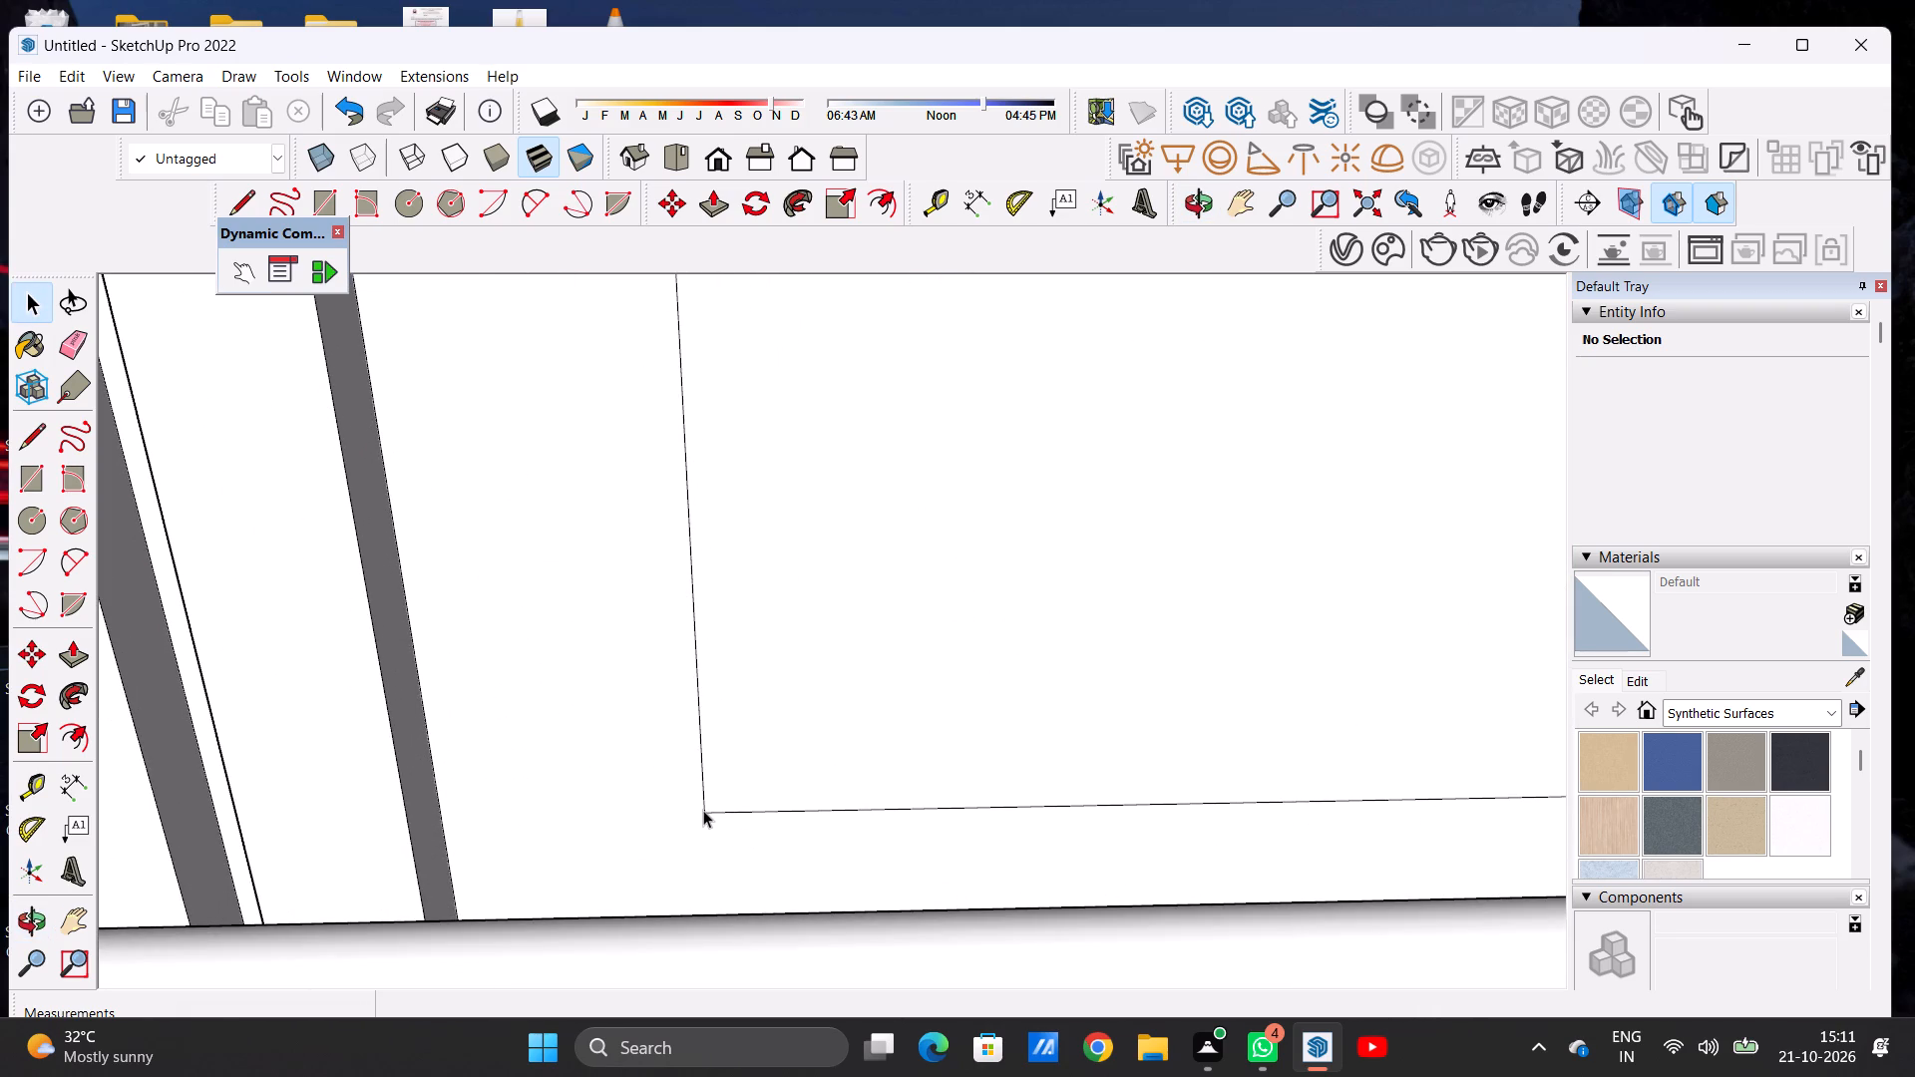
scroll(817, 776, "down", 2)
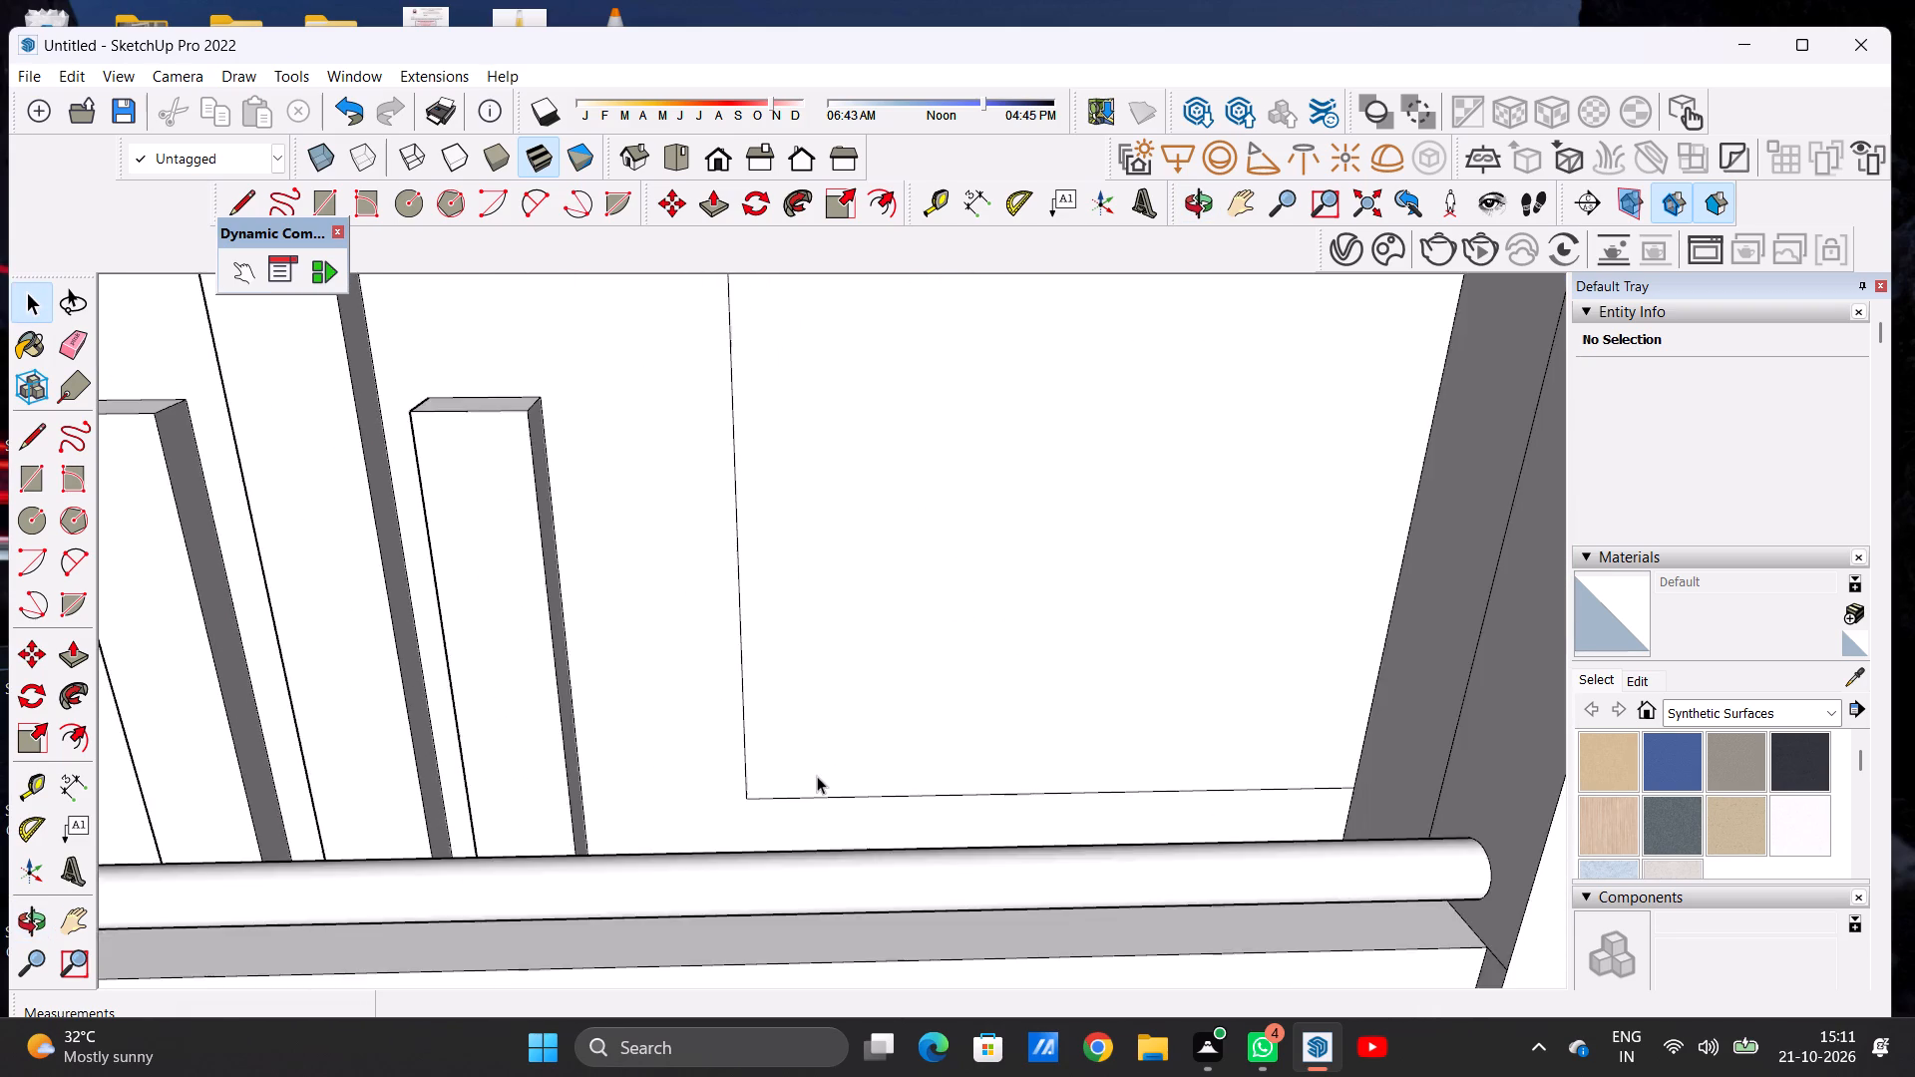
scroll(817, 776, "down", 20)
scroll(817, 776, "down", 15)
middle_click_drag(892, 669, 872, 564)
scroll(884, 665, "up", 6)
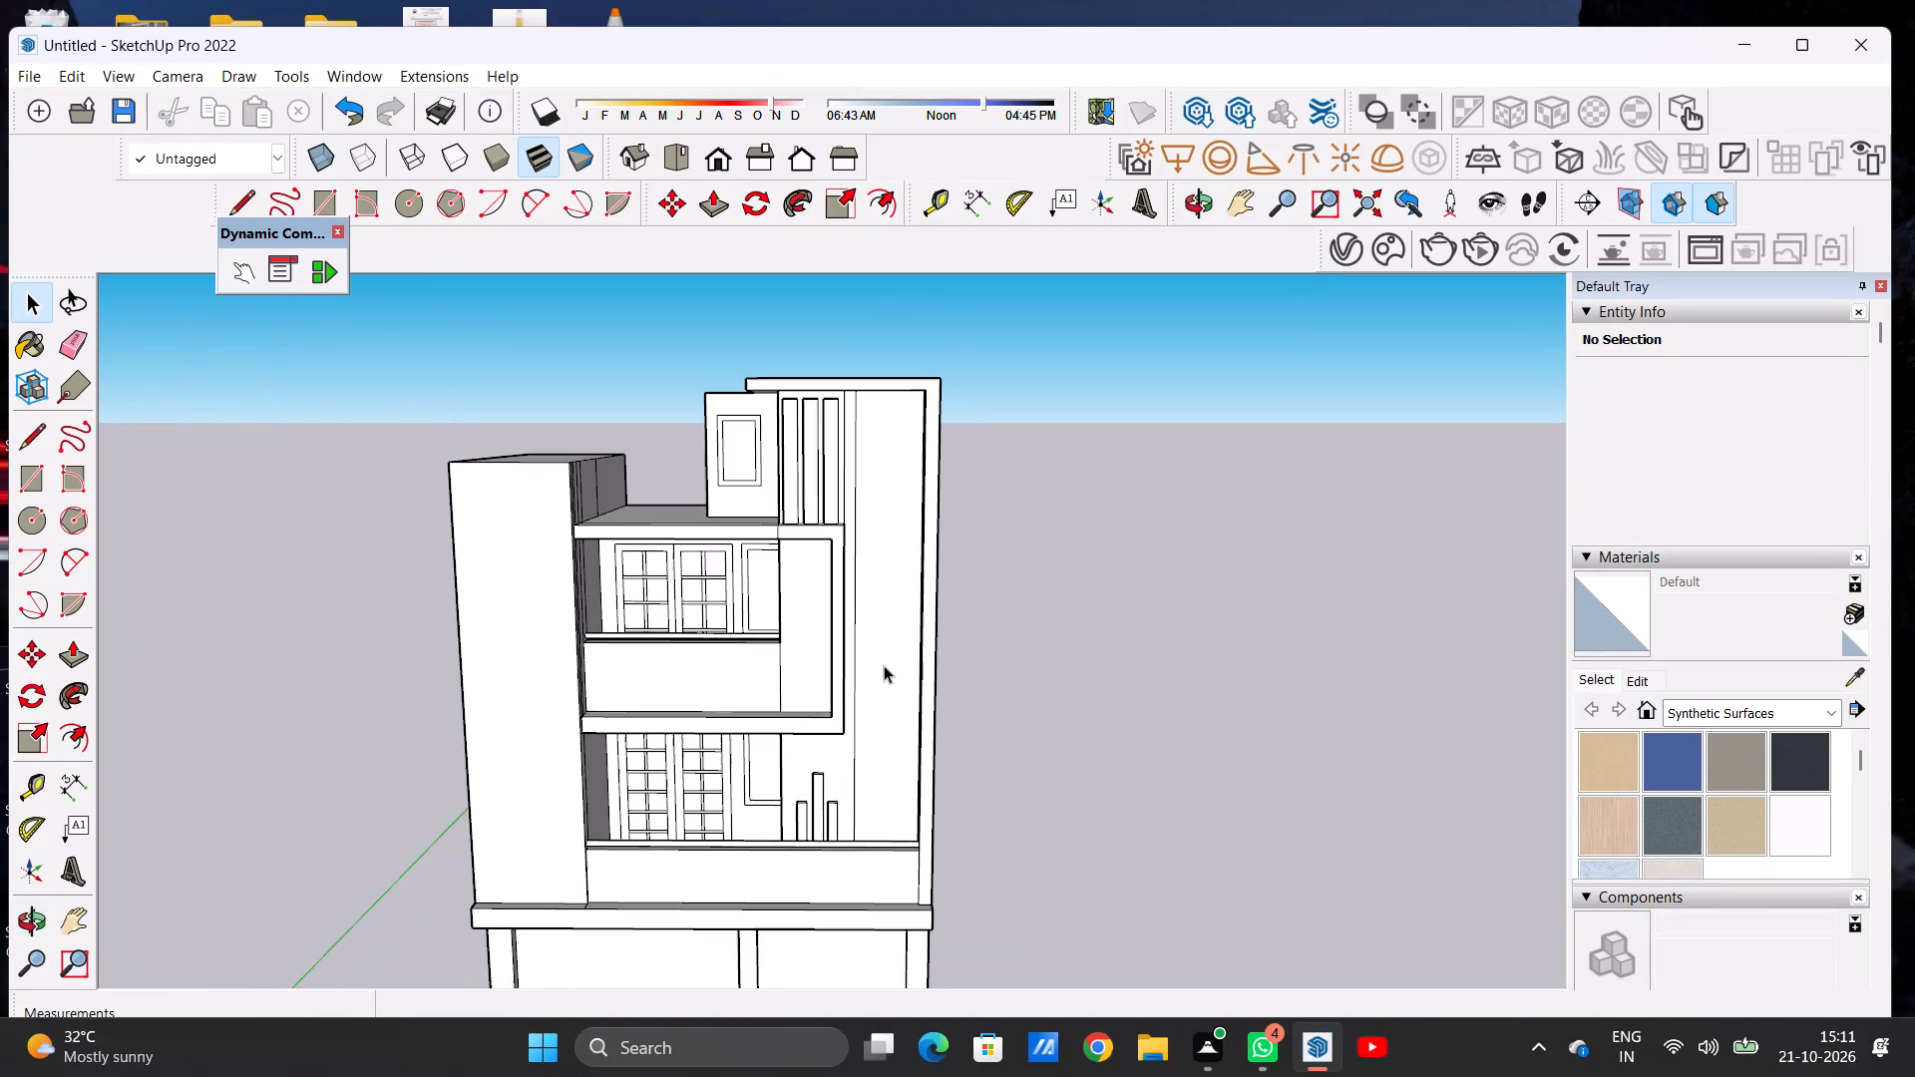
scroll(884, 665, "up", 2)
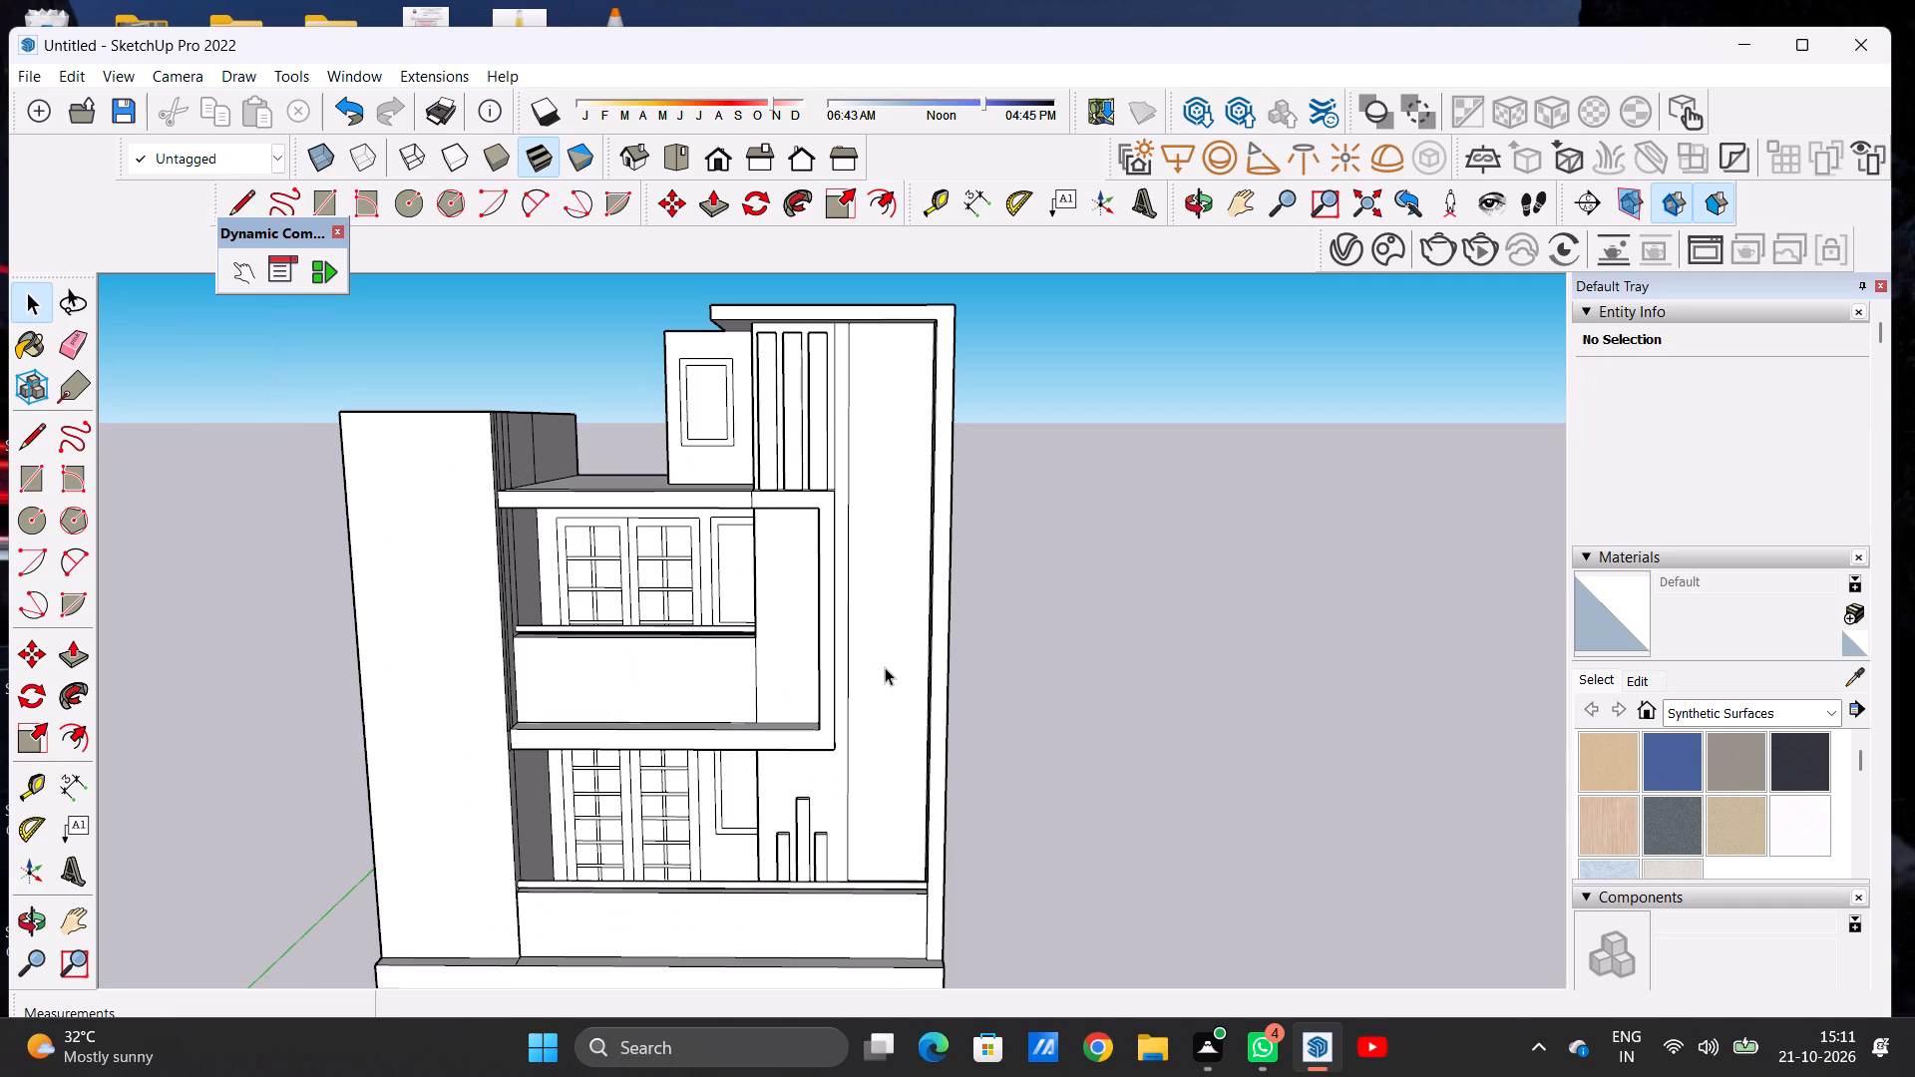
scroll(885, 667, "down", 4)
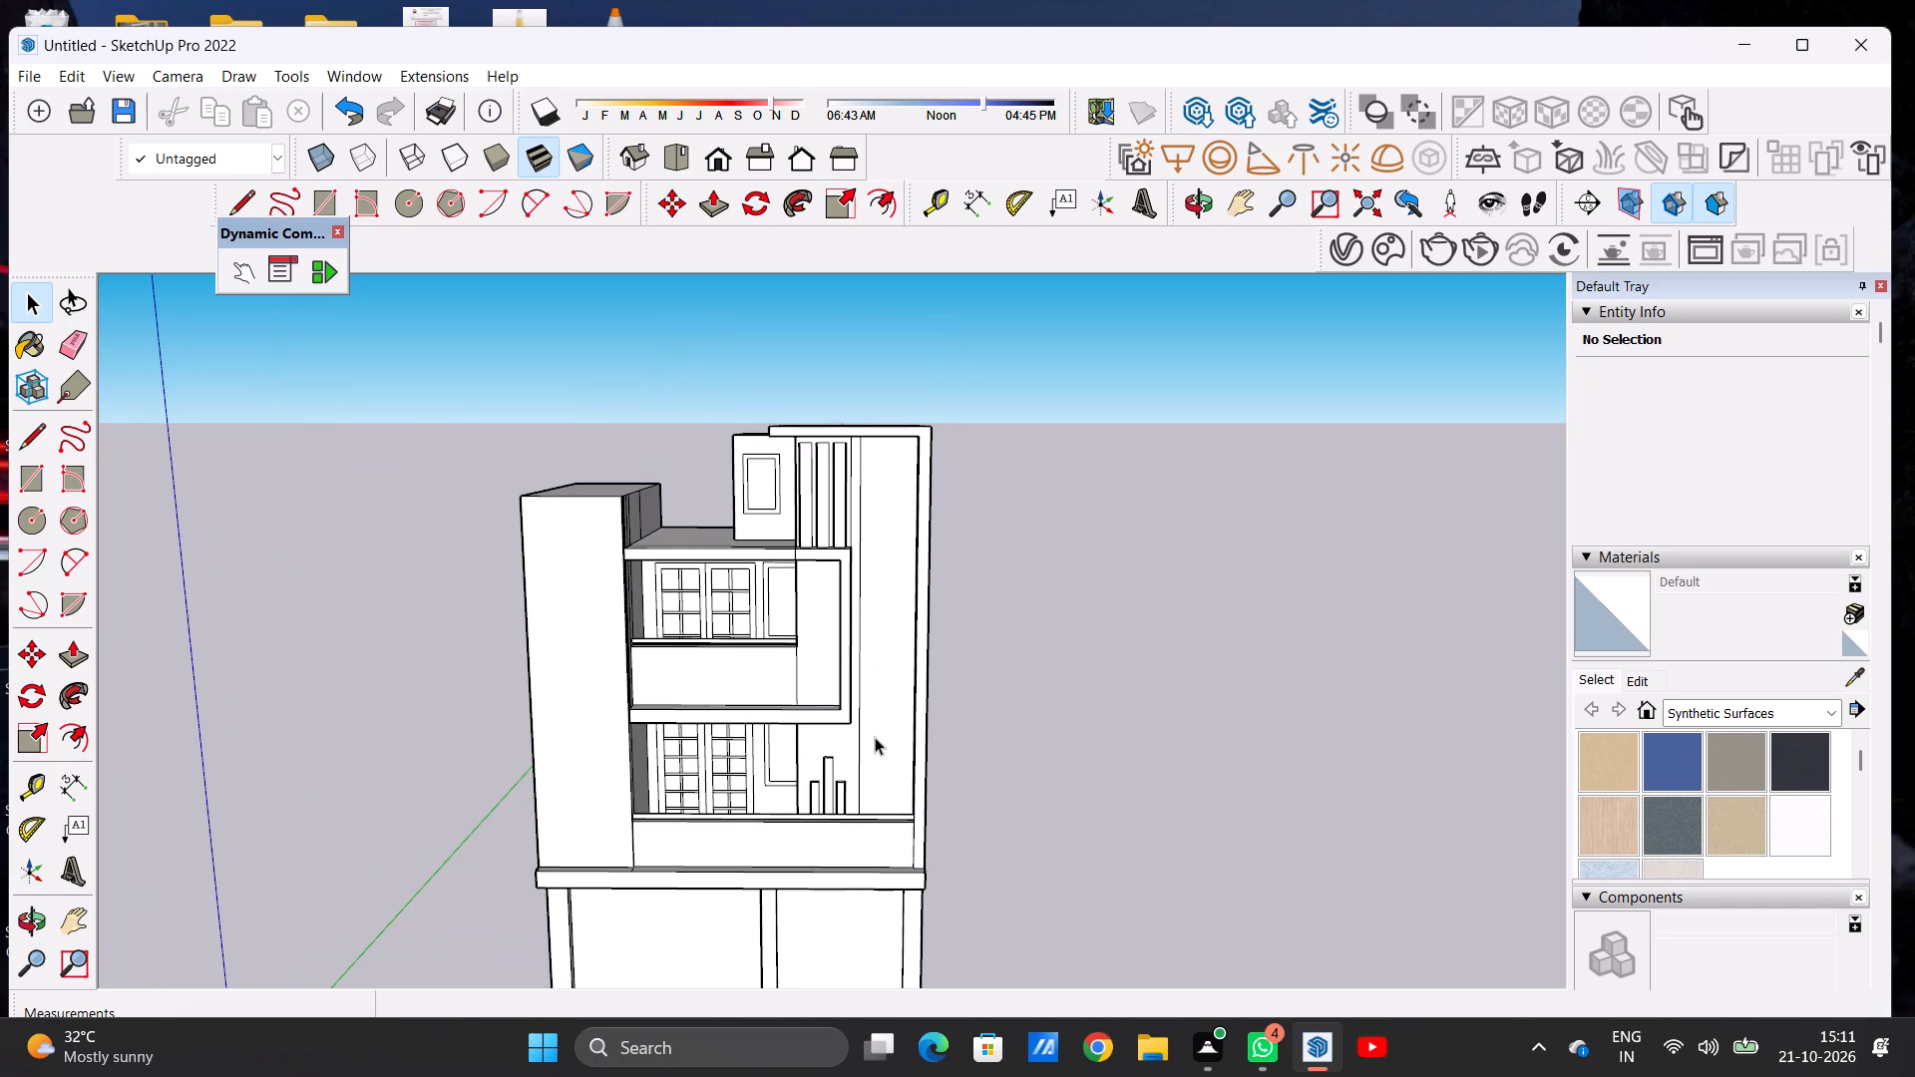
middle_click_drag(873, 737, 874, 831)
middle_click(874, 831)
scroll(881, 803, "up", 1)
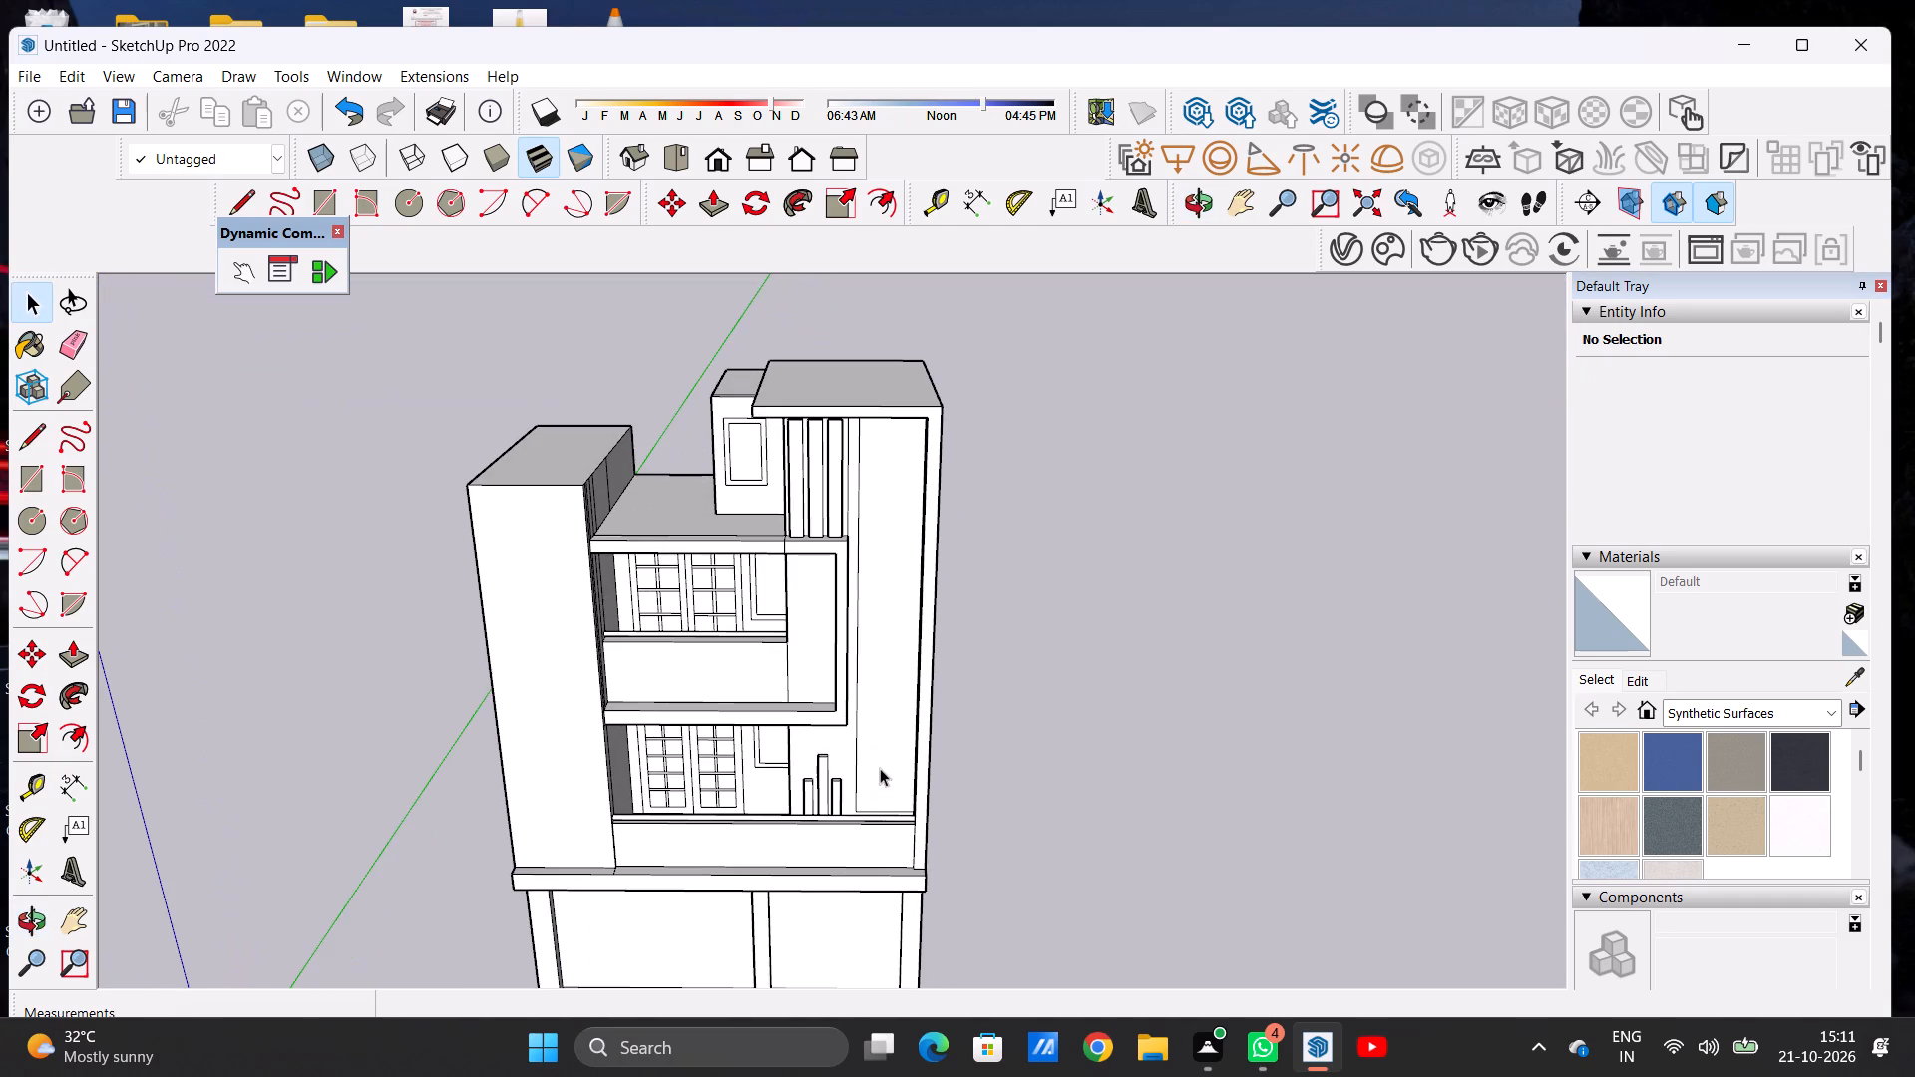
middle_click_drag(876, 755, 854, 595)
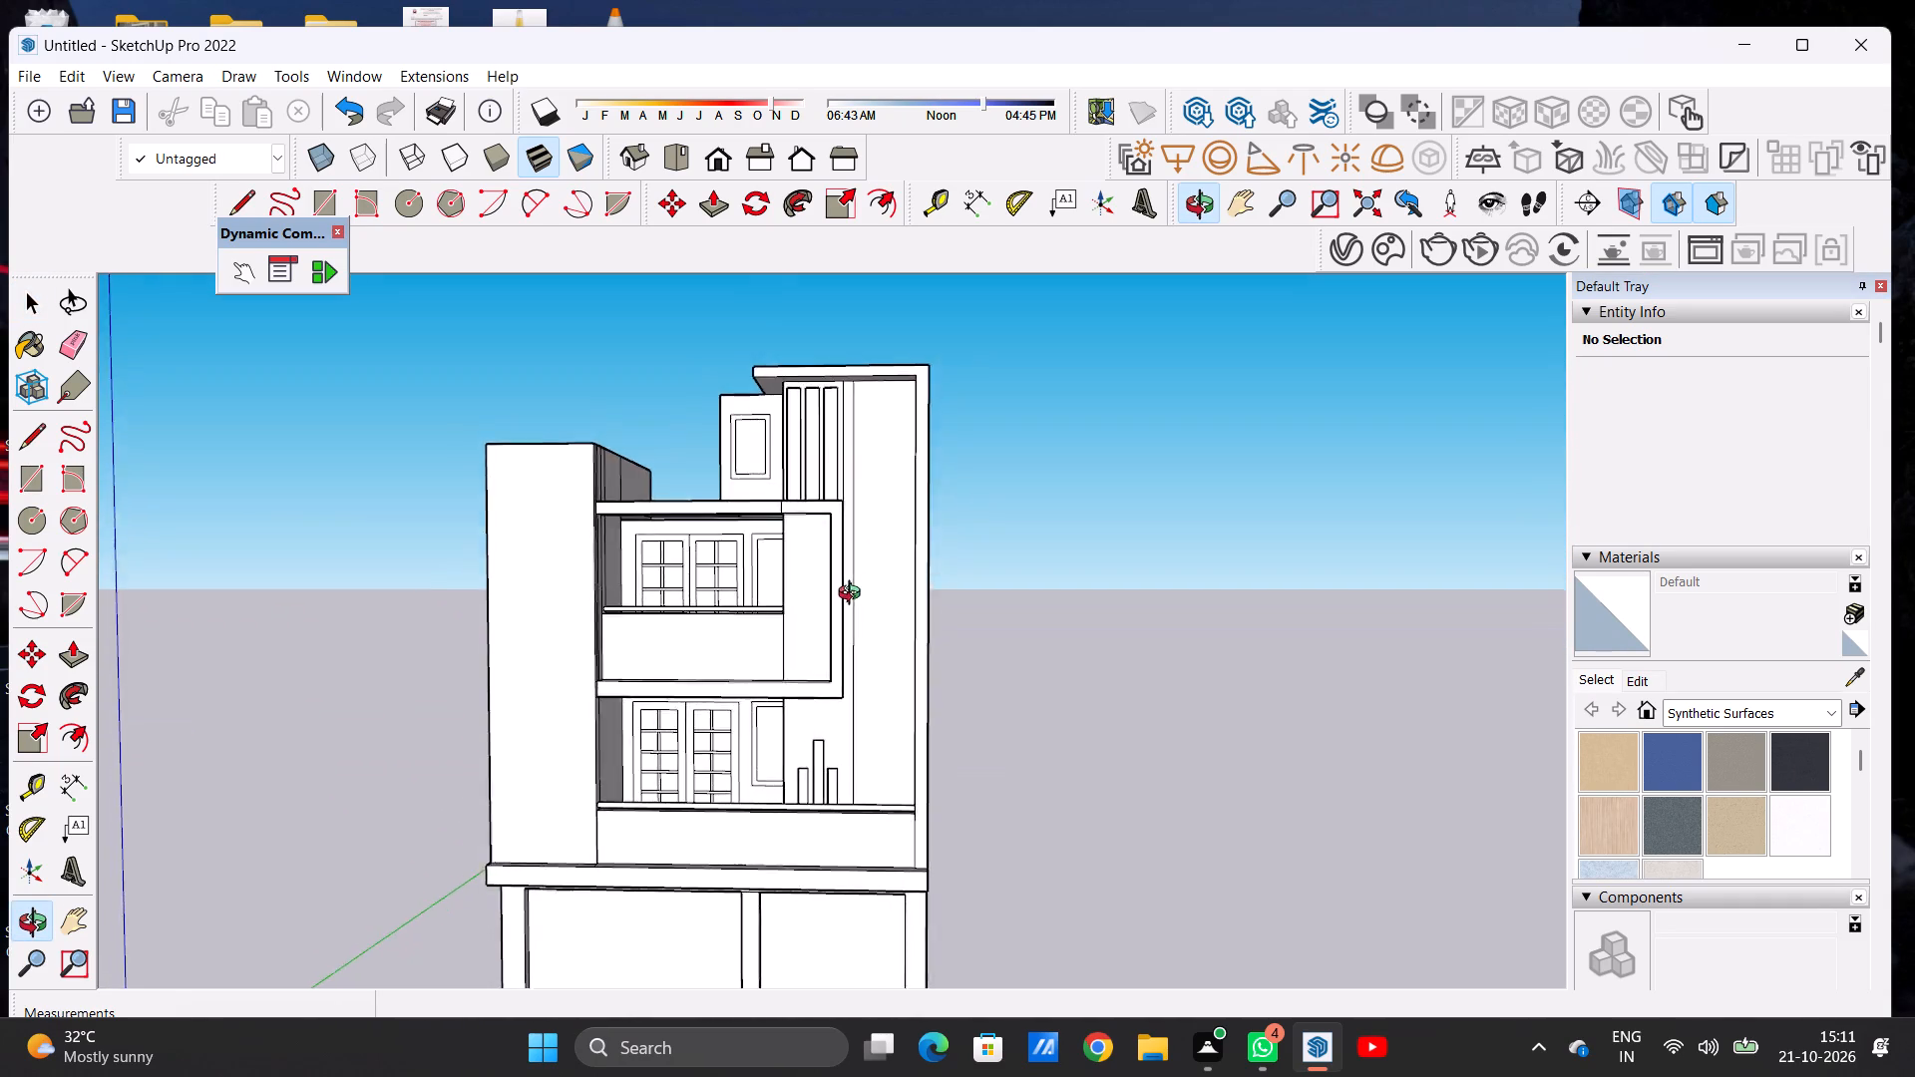
Move the tall panel's vertical edge about 1" toward the three decorative strips below the rooftop slab.
middle_click_drag(854, 595, 888, 644)
scroll(893, 431, "up", 11)
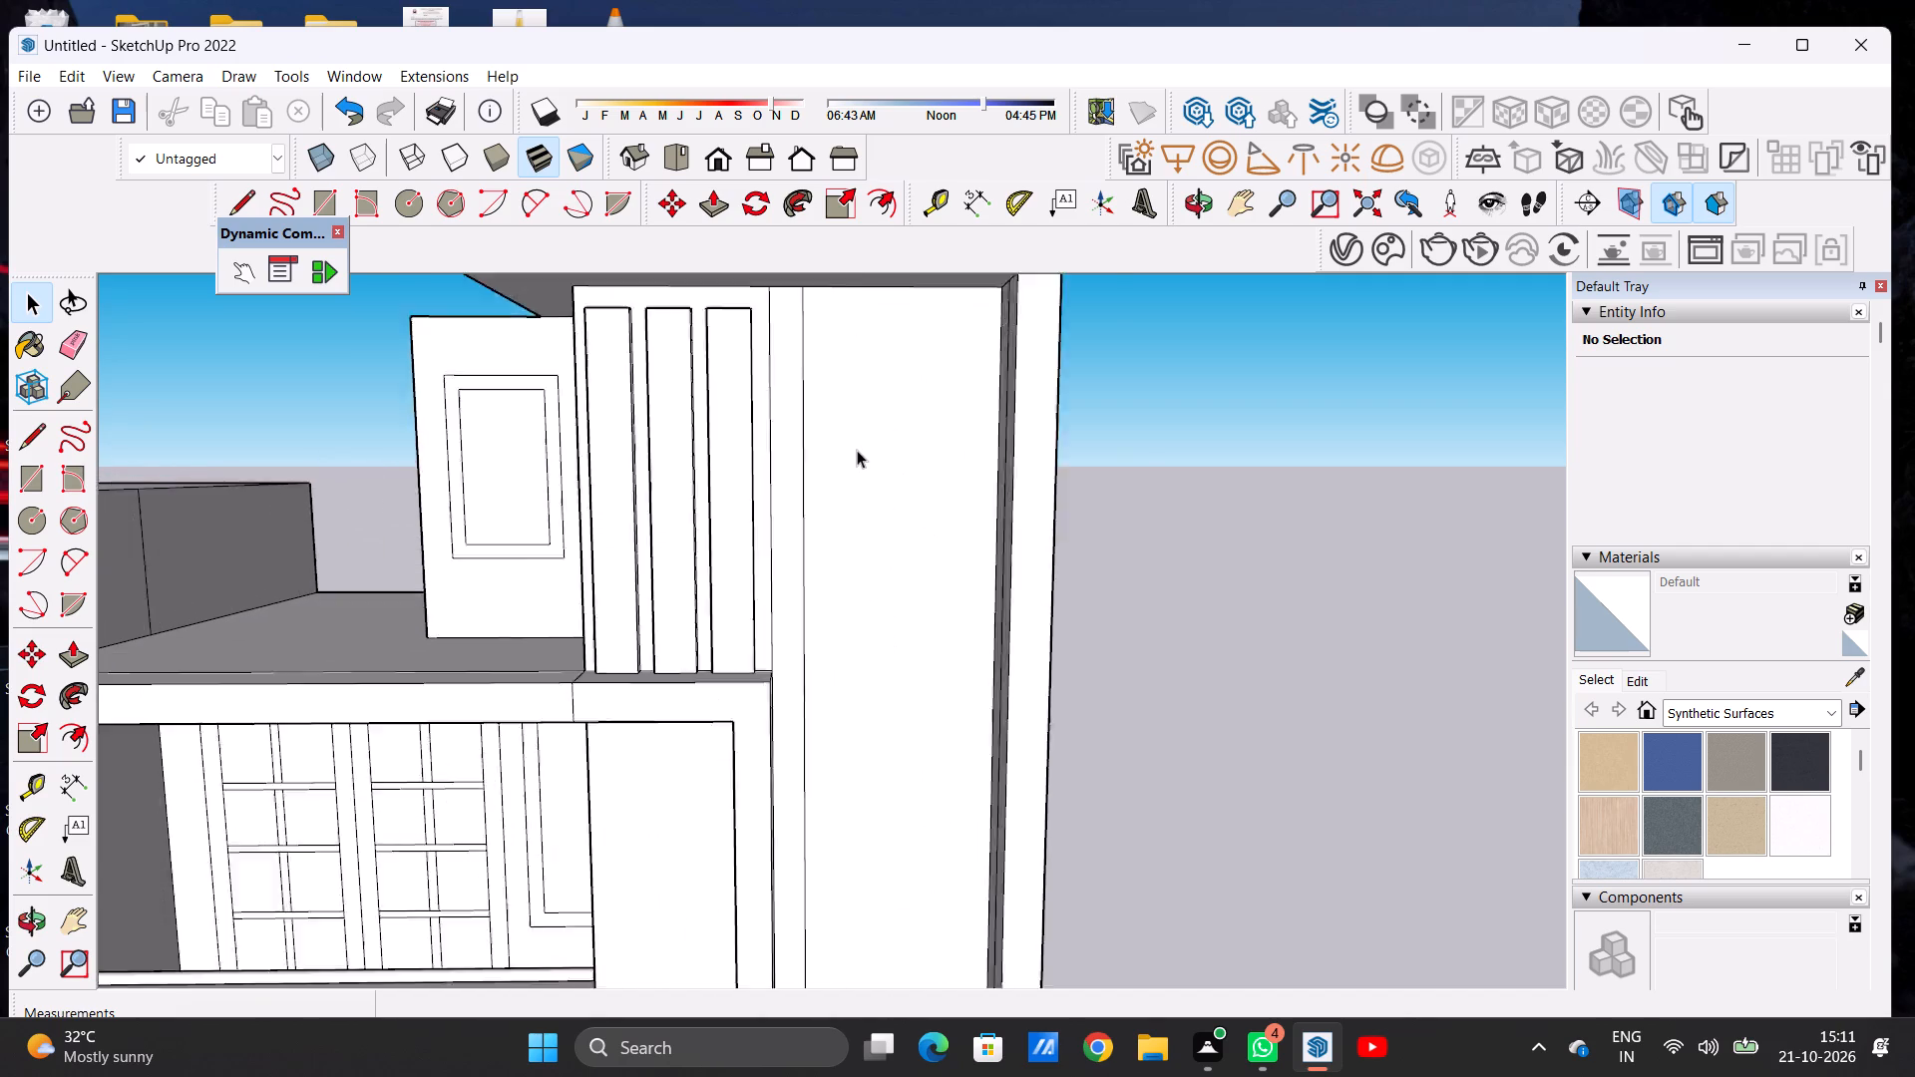
scroll(857, 450, "up", 3)
left_click(782, 582)
scroll(783, 682, "down", 8)
middle_click_drag(785, 515, 782, 424)
scroll(785, 442, "up", 8)
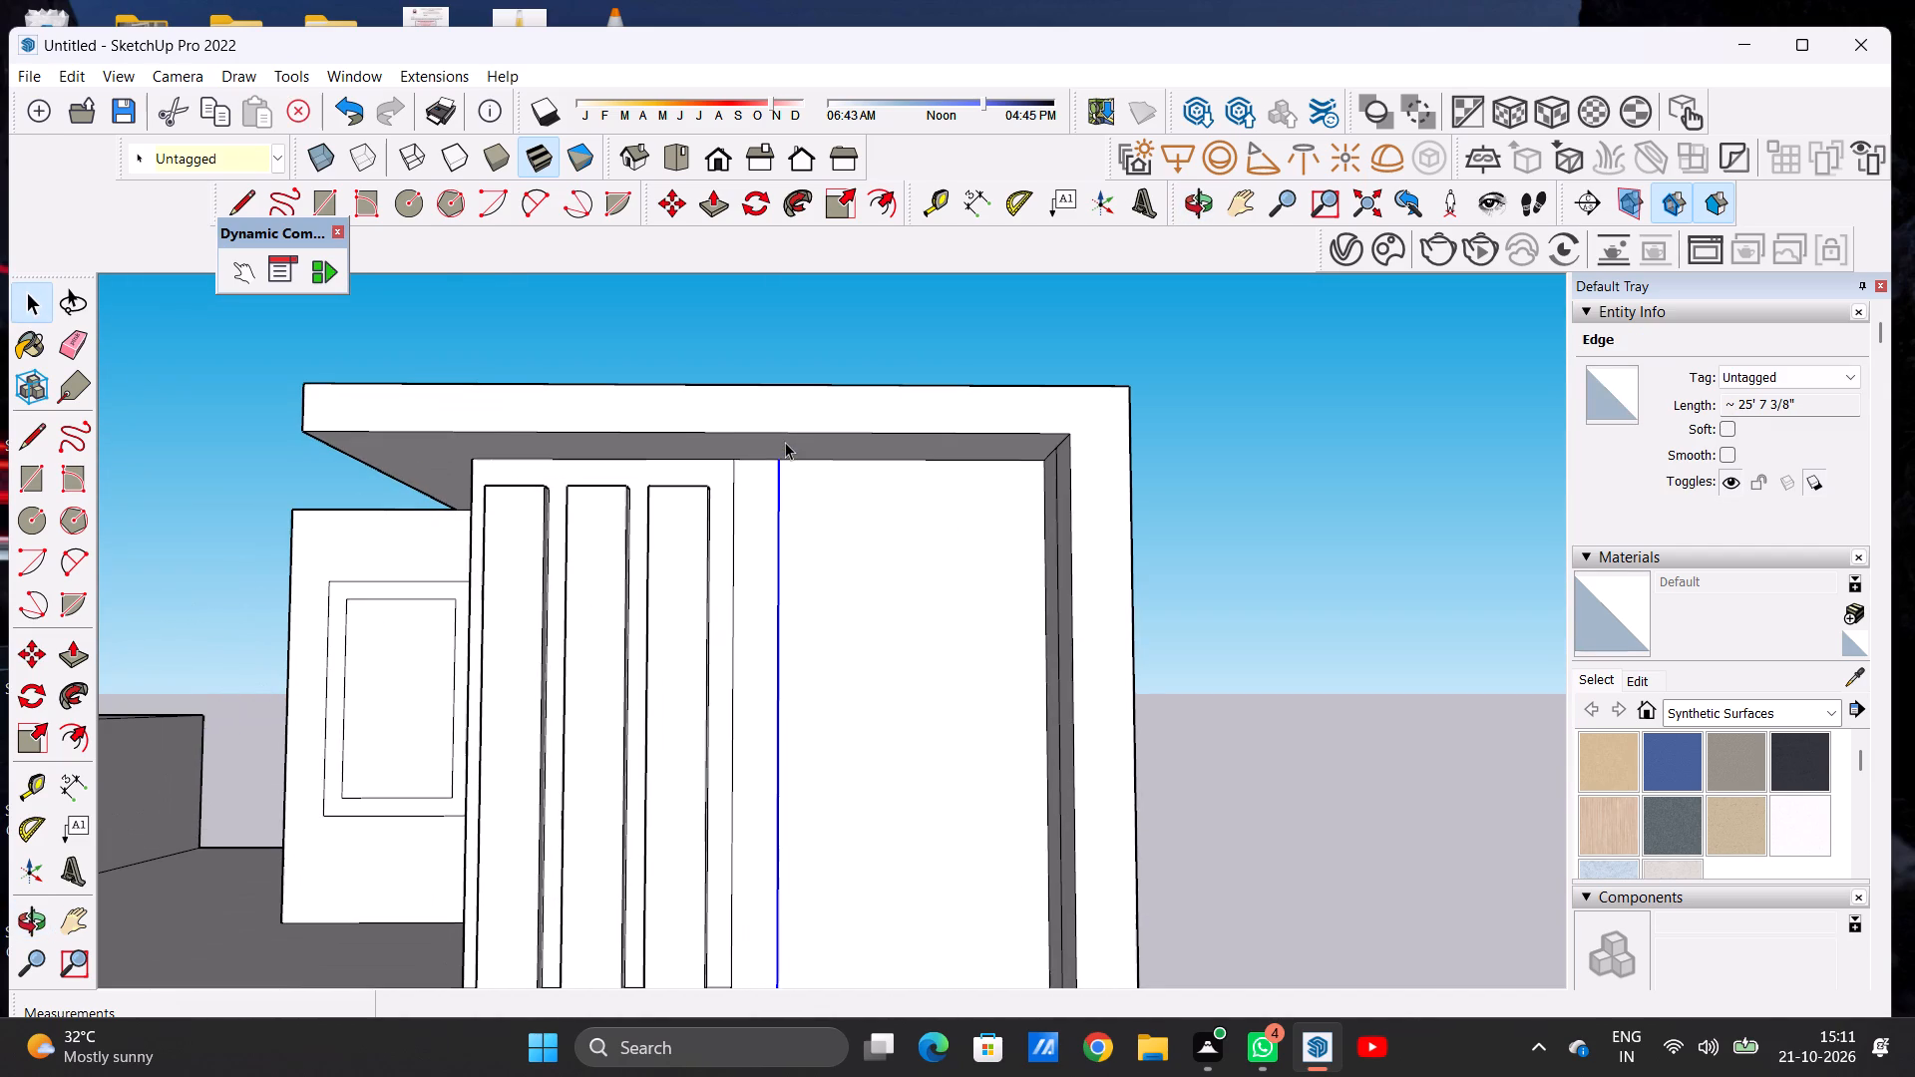
key("m")
scroll(794, 484, "up", 2)
scroll(794, 484, "down", 1)
scroll(794, 484, "up", 3)
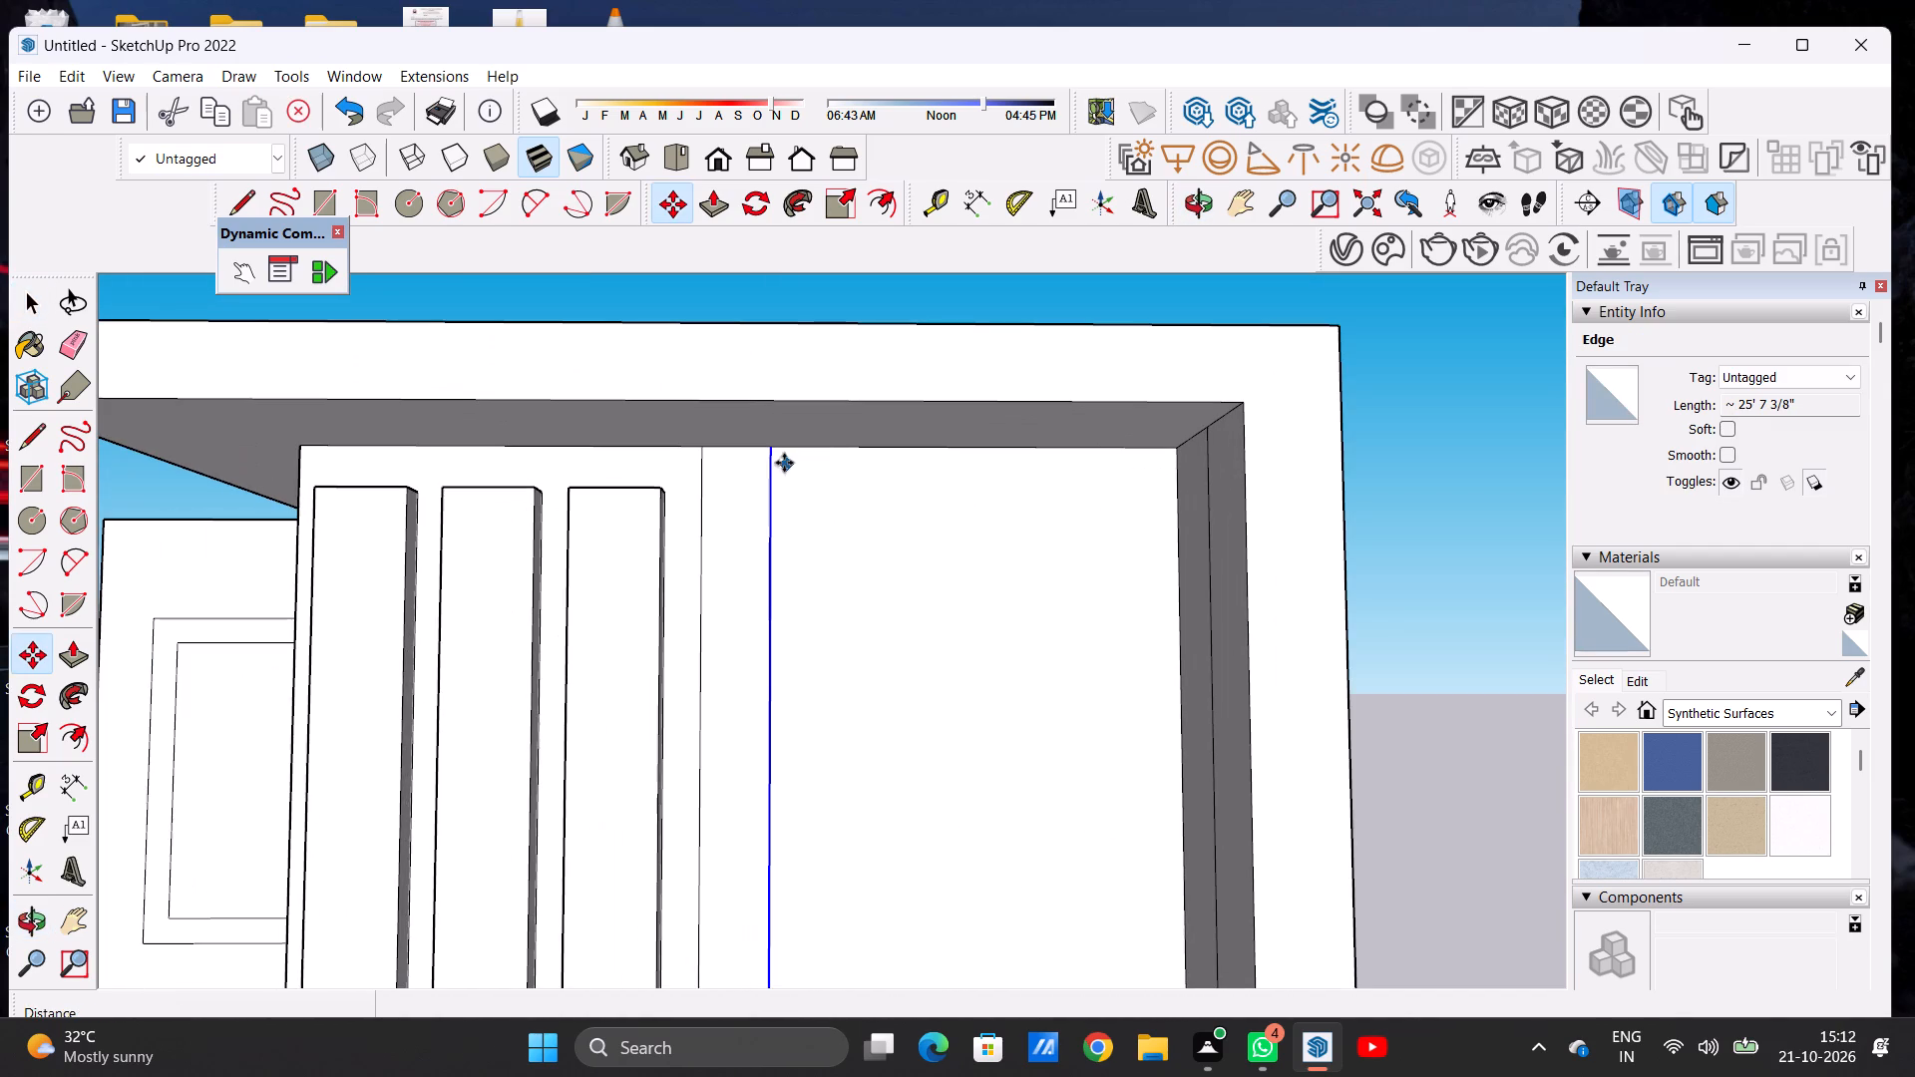
left_click(780, 451)
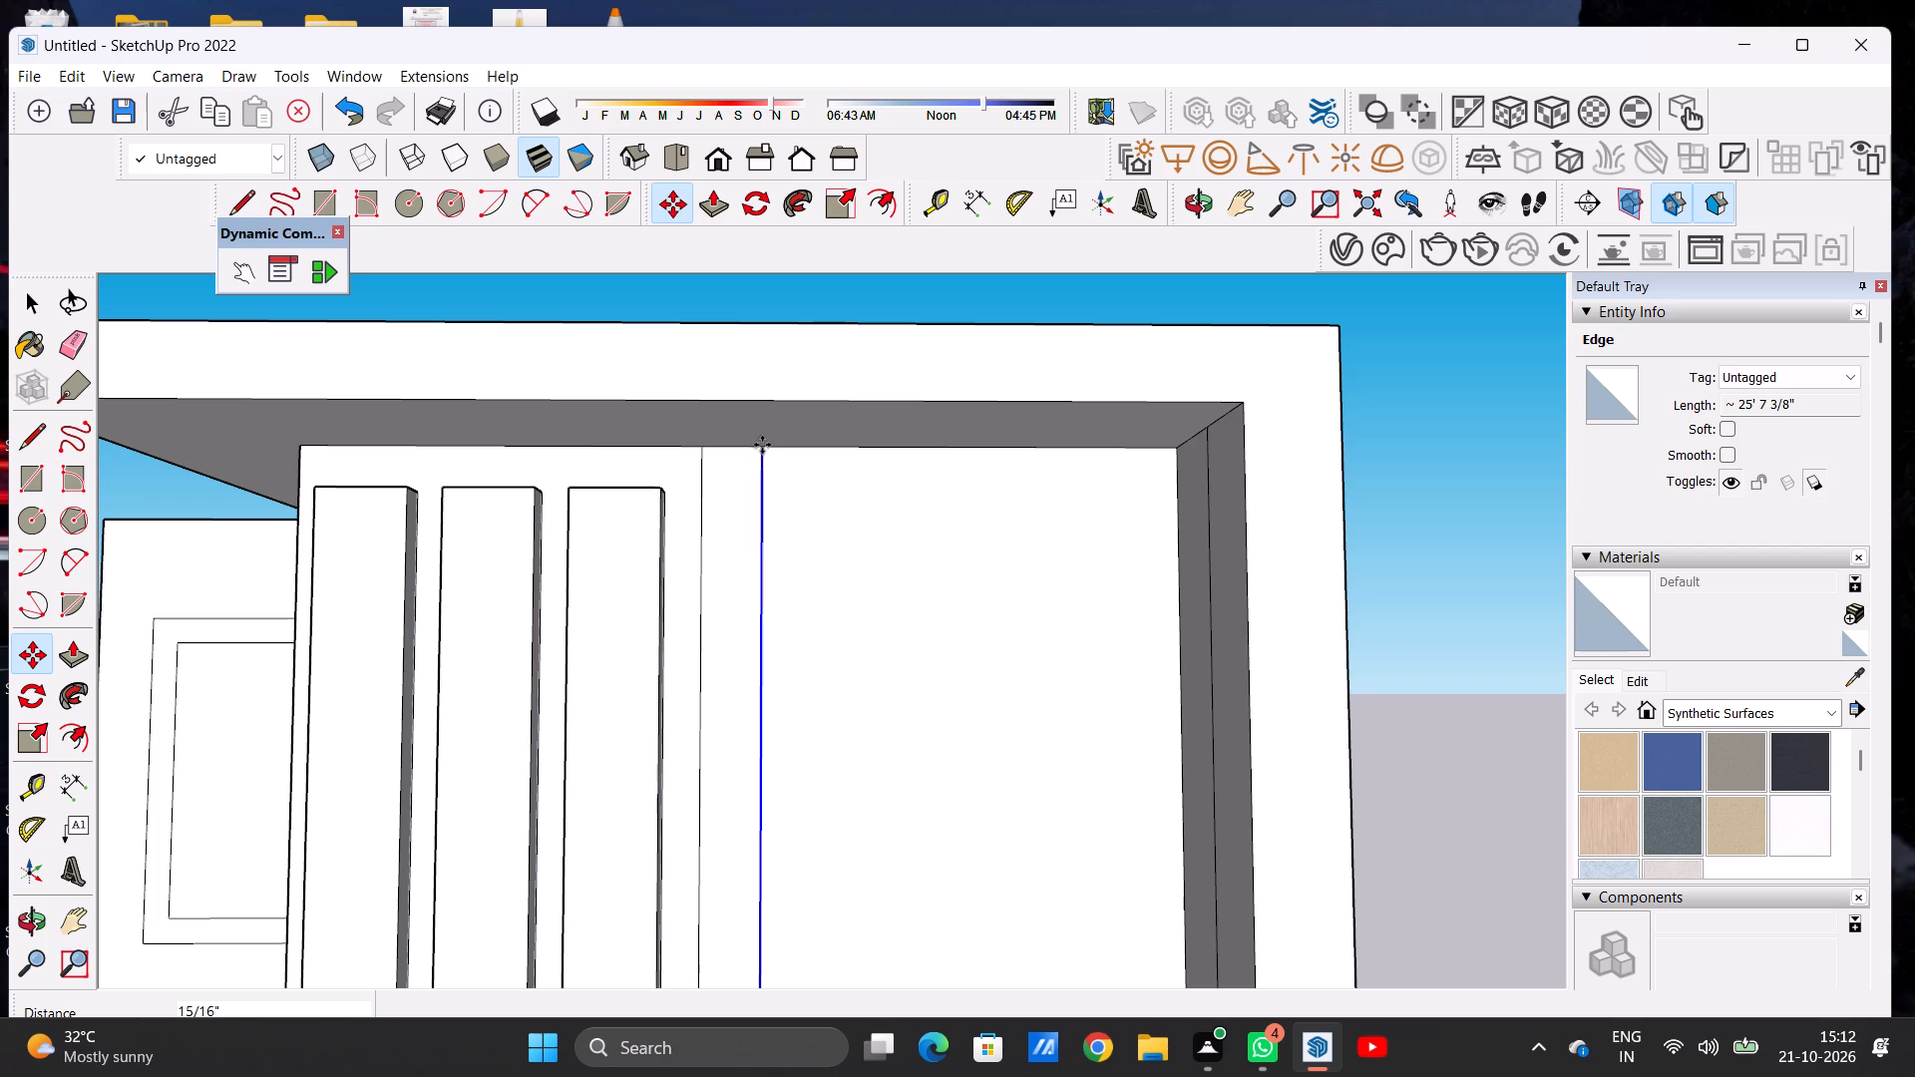
left_click(761, 450)
key("space")
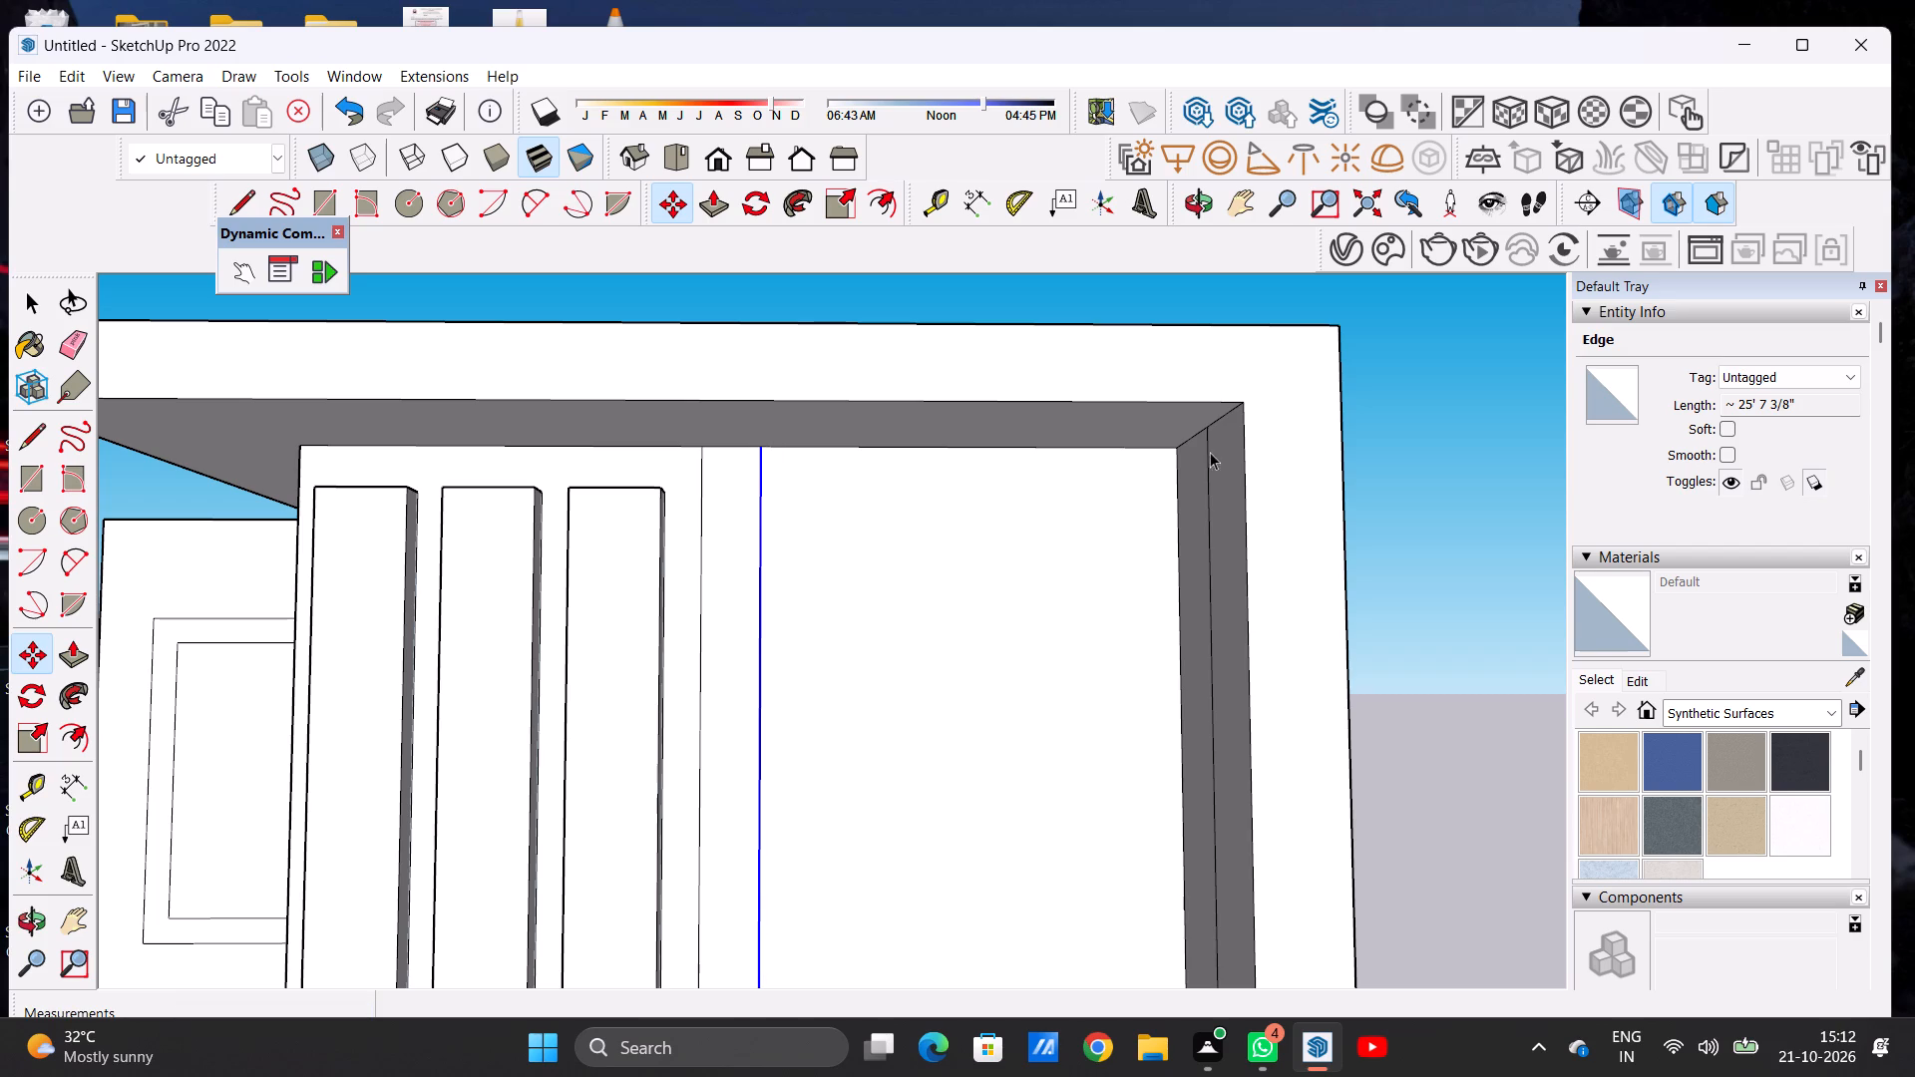
left_click(1456, 472)
Offset the tall panel's face inward by about 3 7/16" to form an inner outline with a narrow border.
scroll(770, 610, "down", 16)
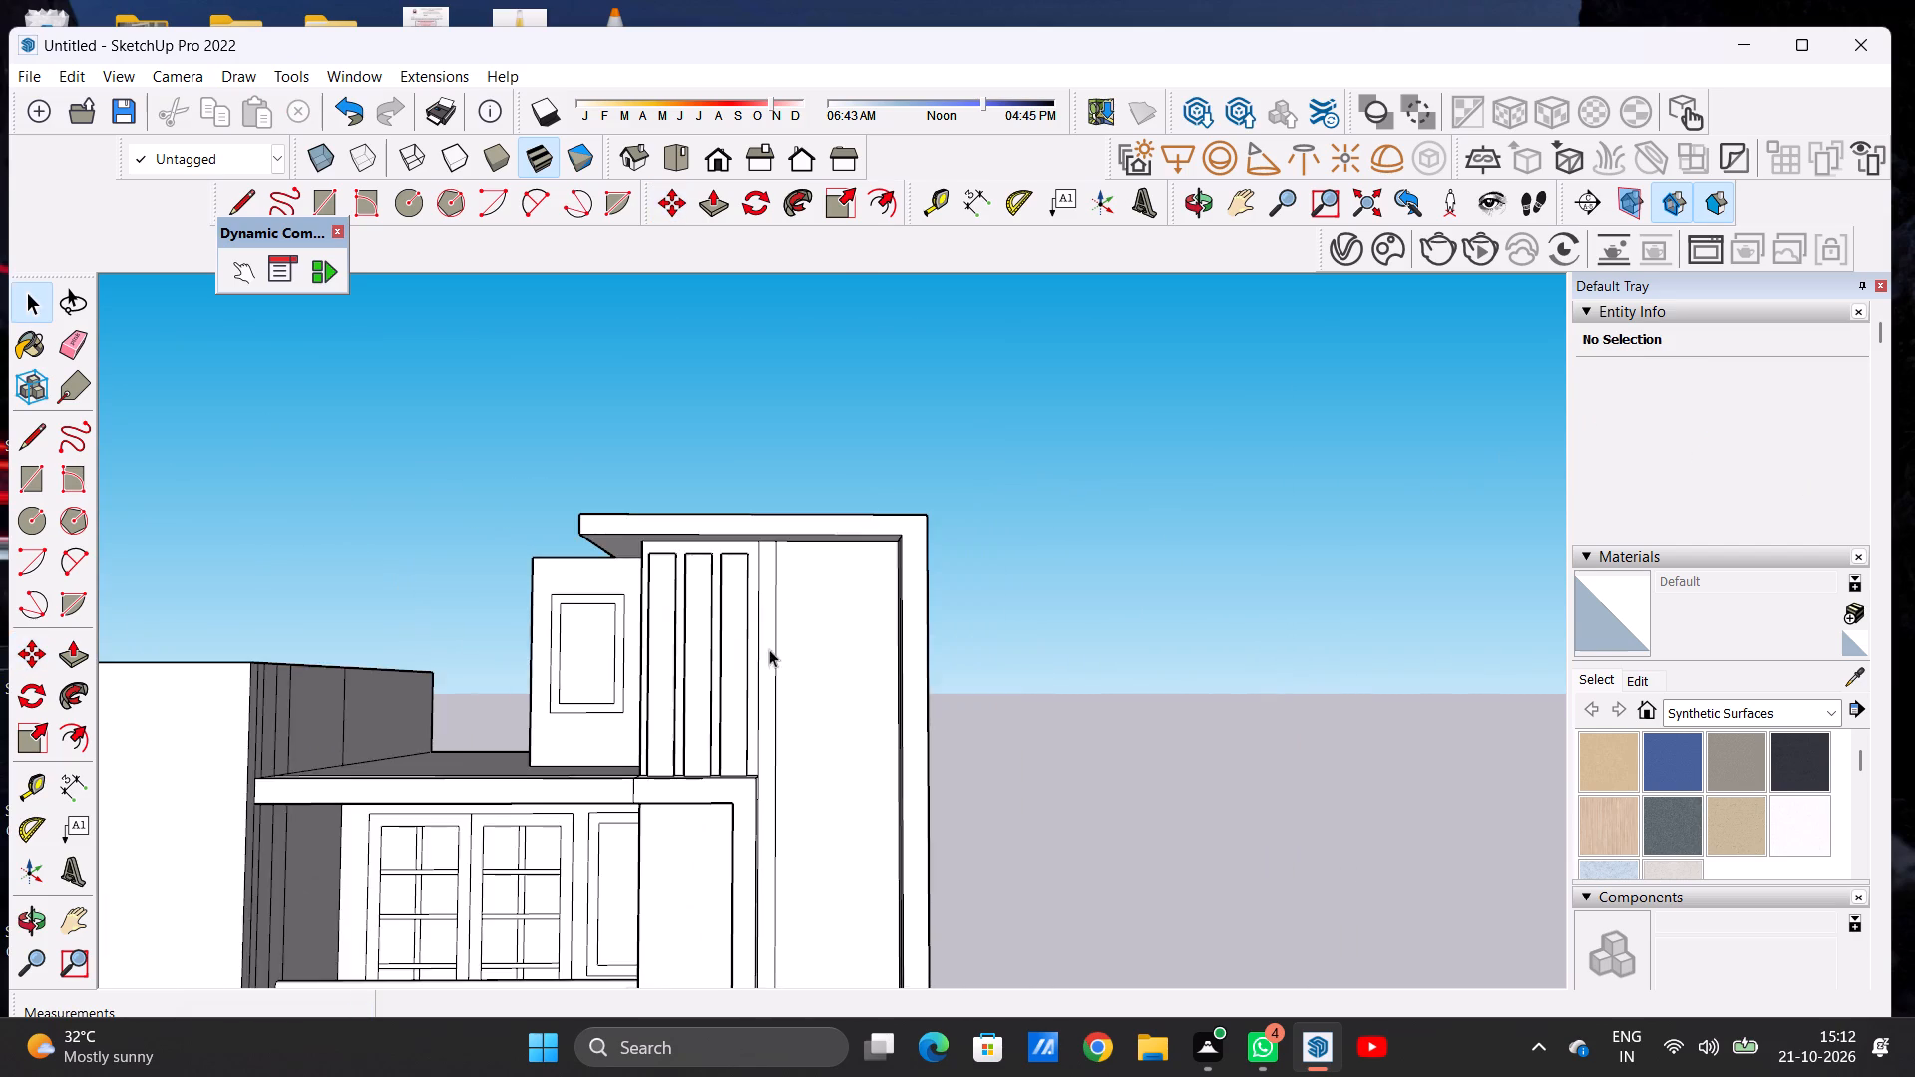
scroll(771, 649, "down", 14)
scroll(773, 732, "up", 1)
scroll(773, 732, "down", 1)
scroll(773, 733, "up", 11)
middle_click_drag(786, 736, 786, 778)
type("OF")
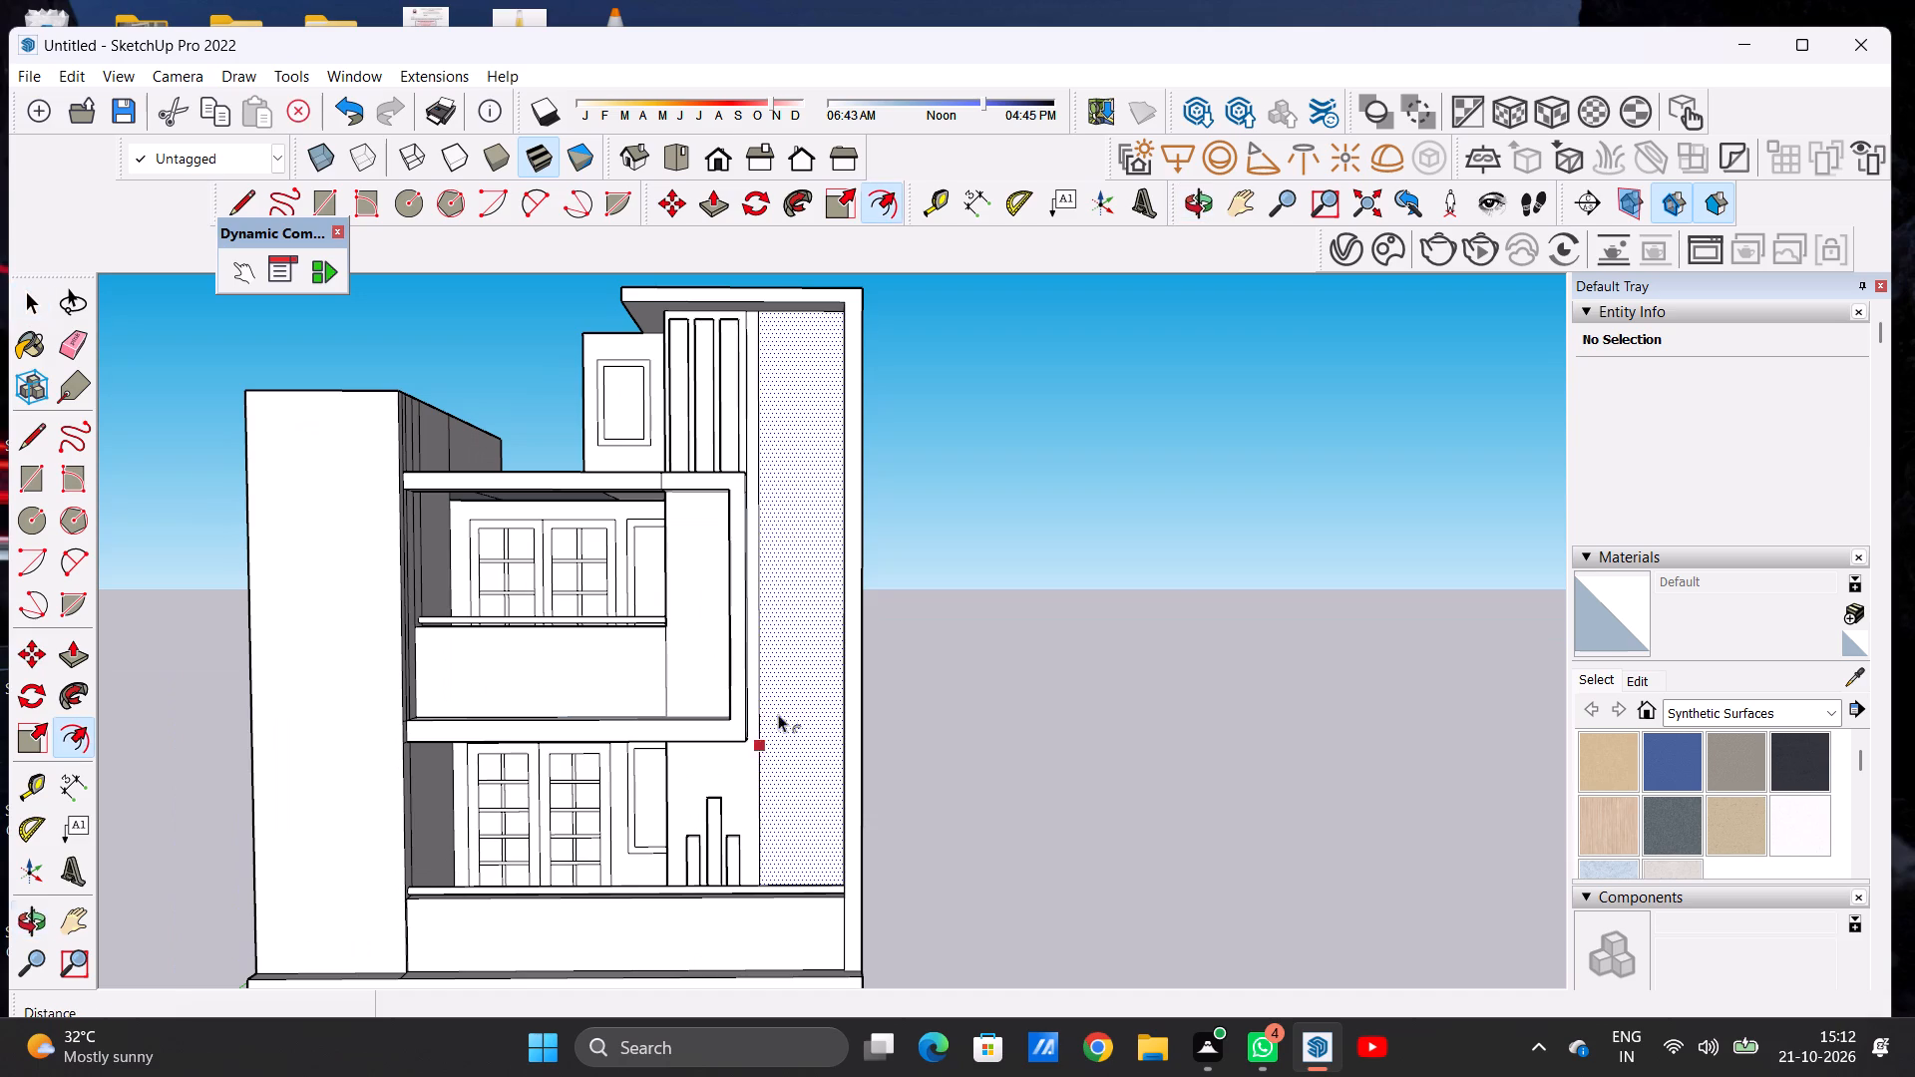
scroll(769, 334, "up", 5)
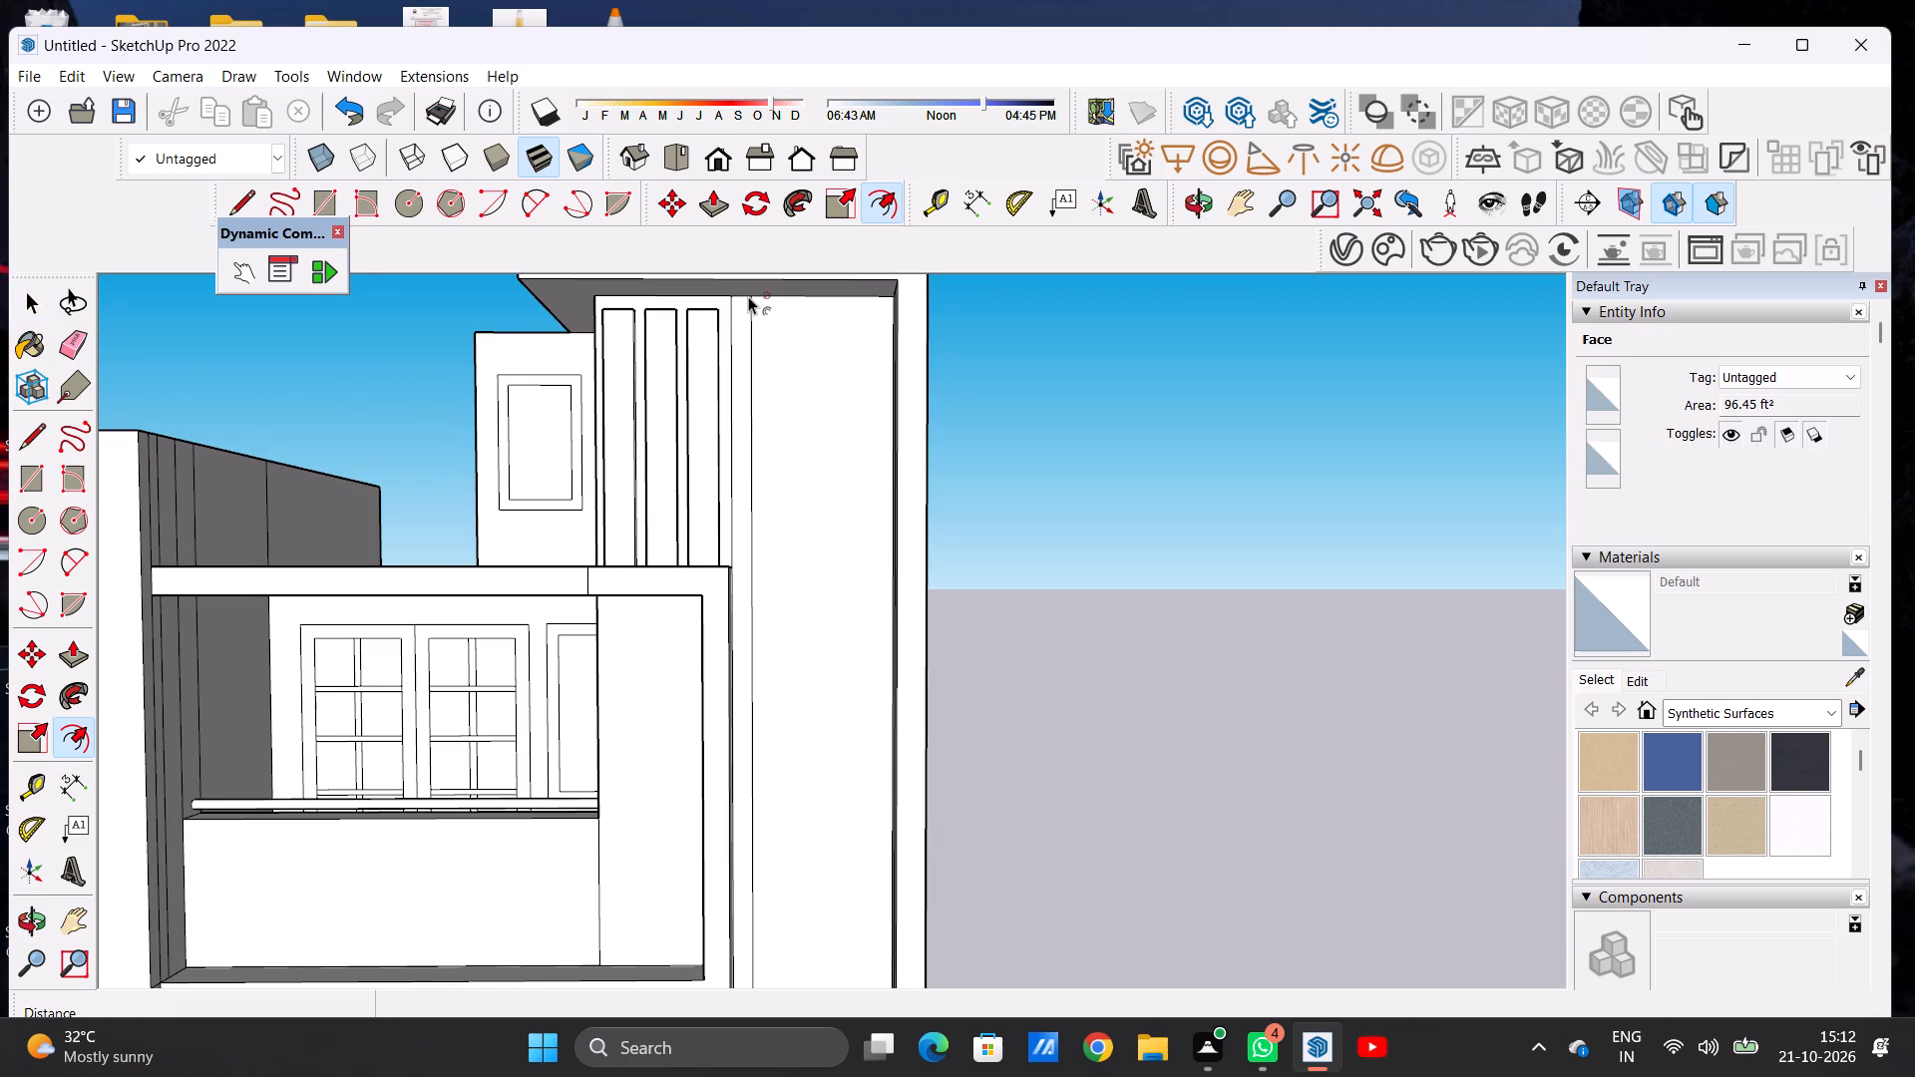
left_click(765, 317)
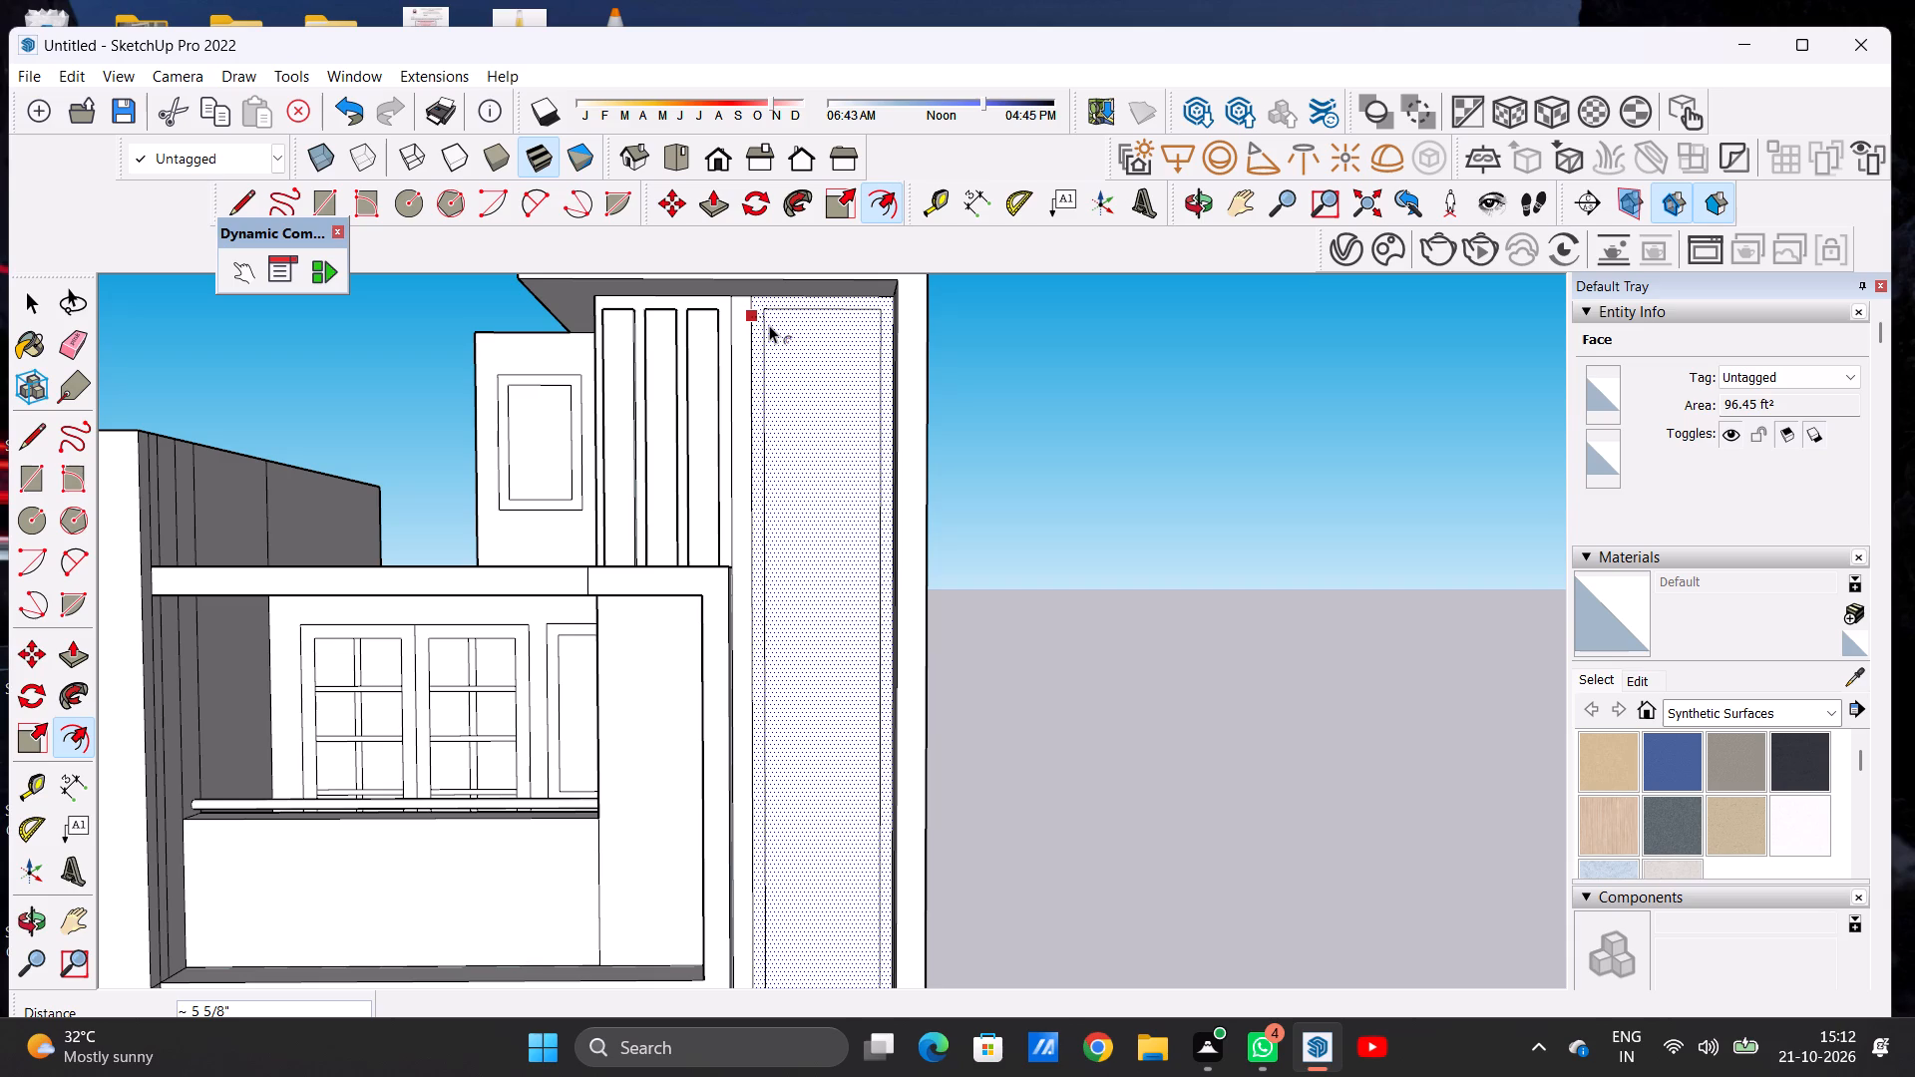
left_click(762, 310)
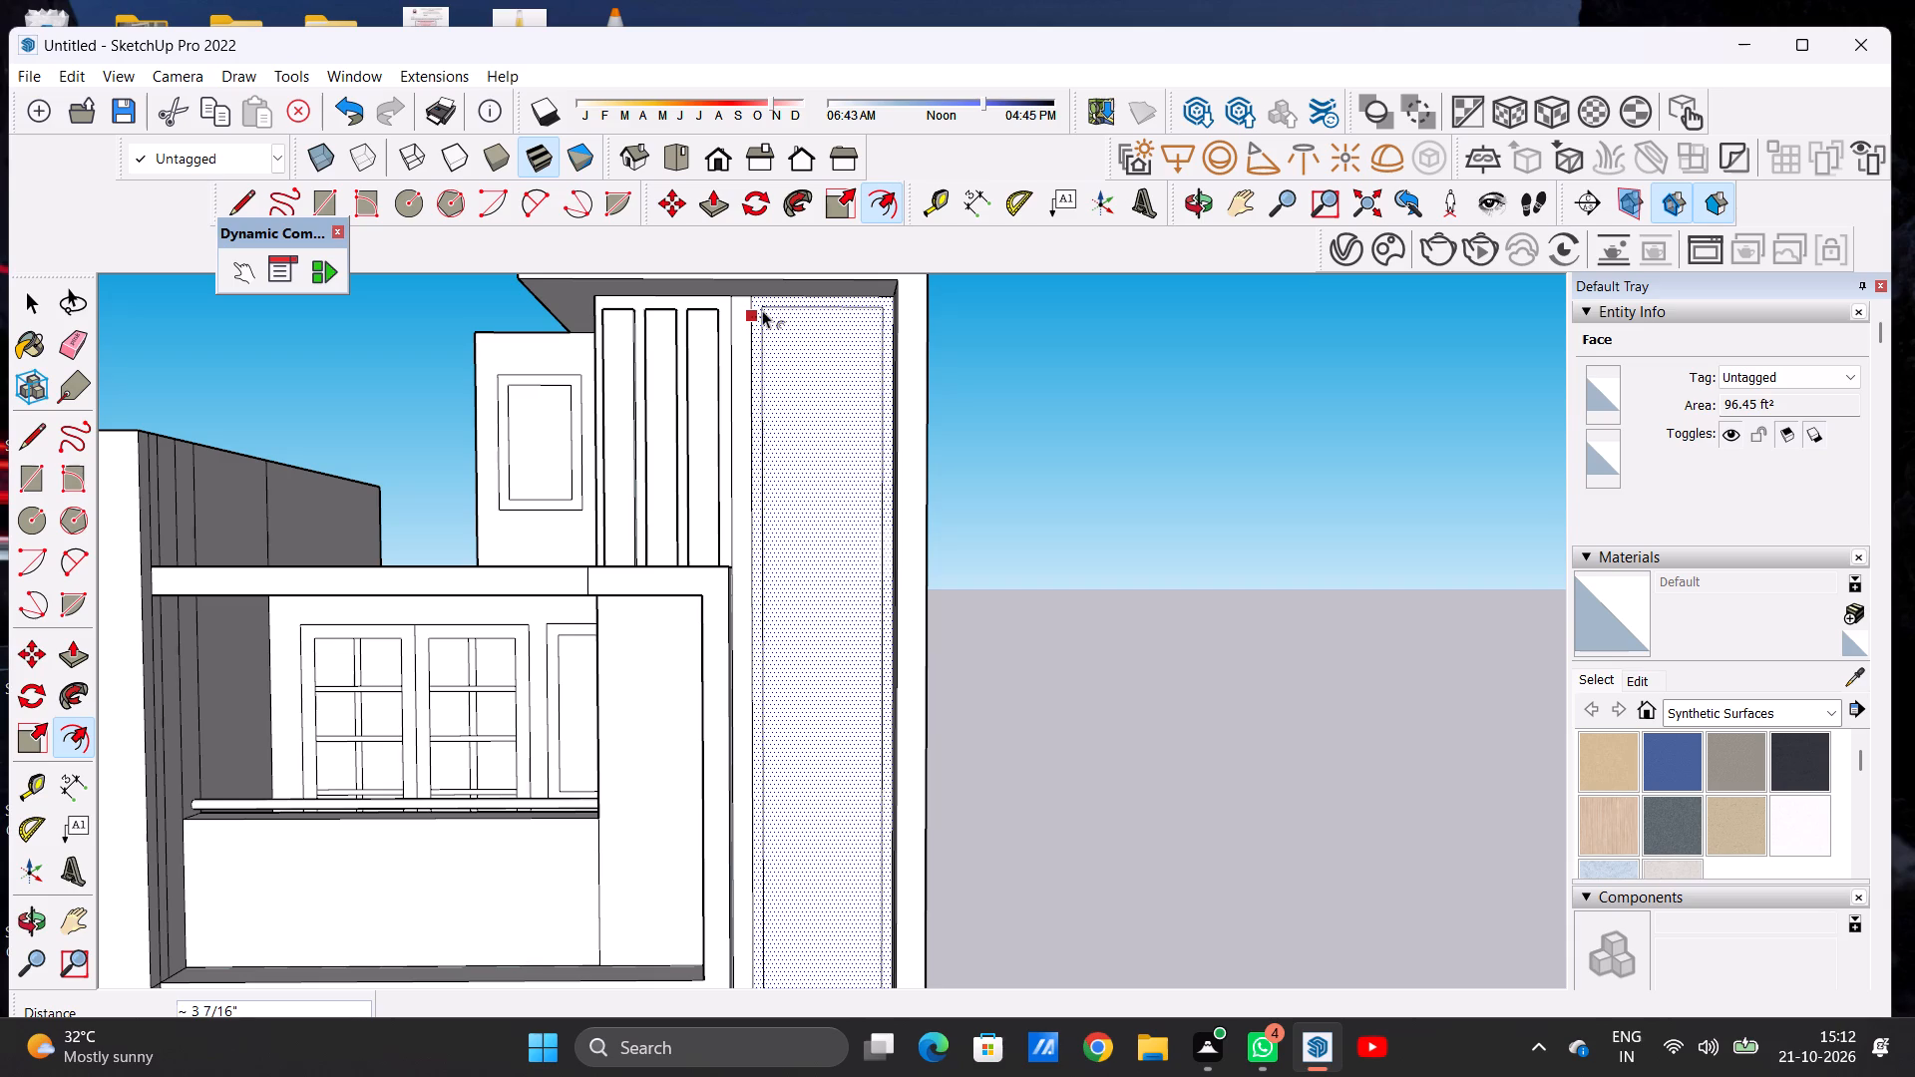
key("space")
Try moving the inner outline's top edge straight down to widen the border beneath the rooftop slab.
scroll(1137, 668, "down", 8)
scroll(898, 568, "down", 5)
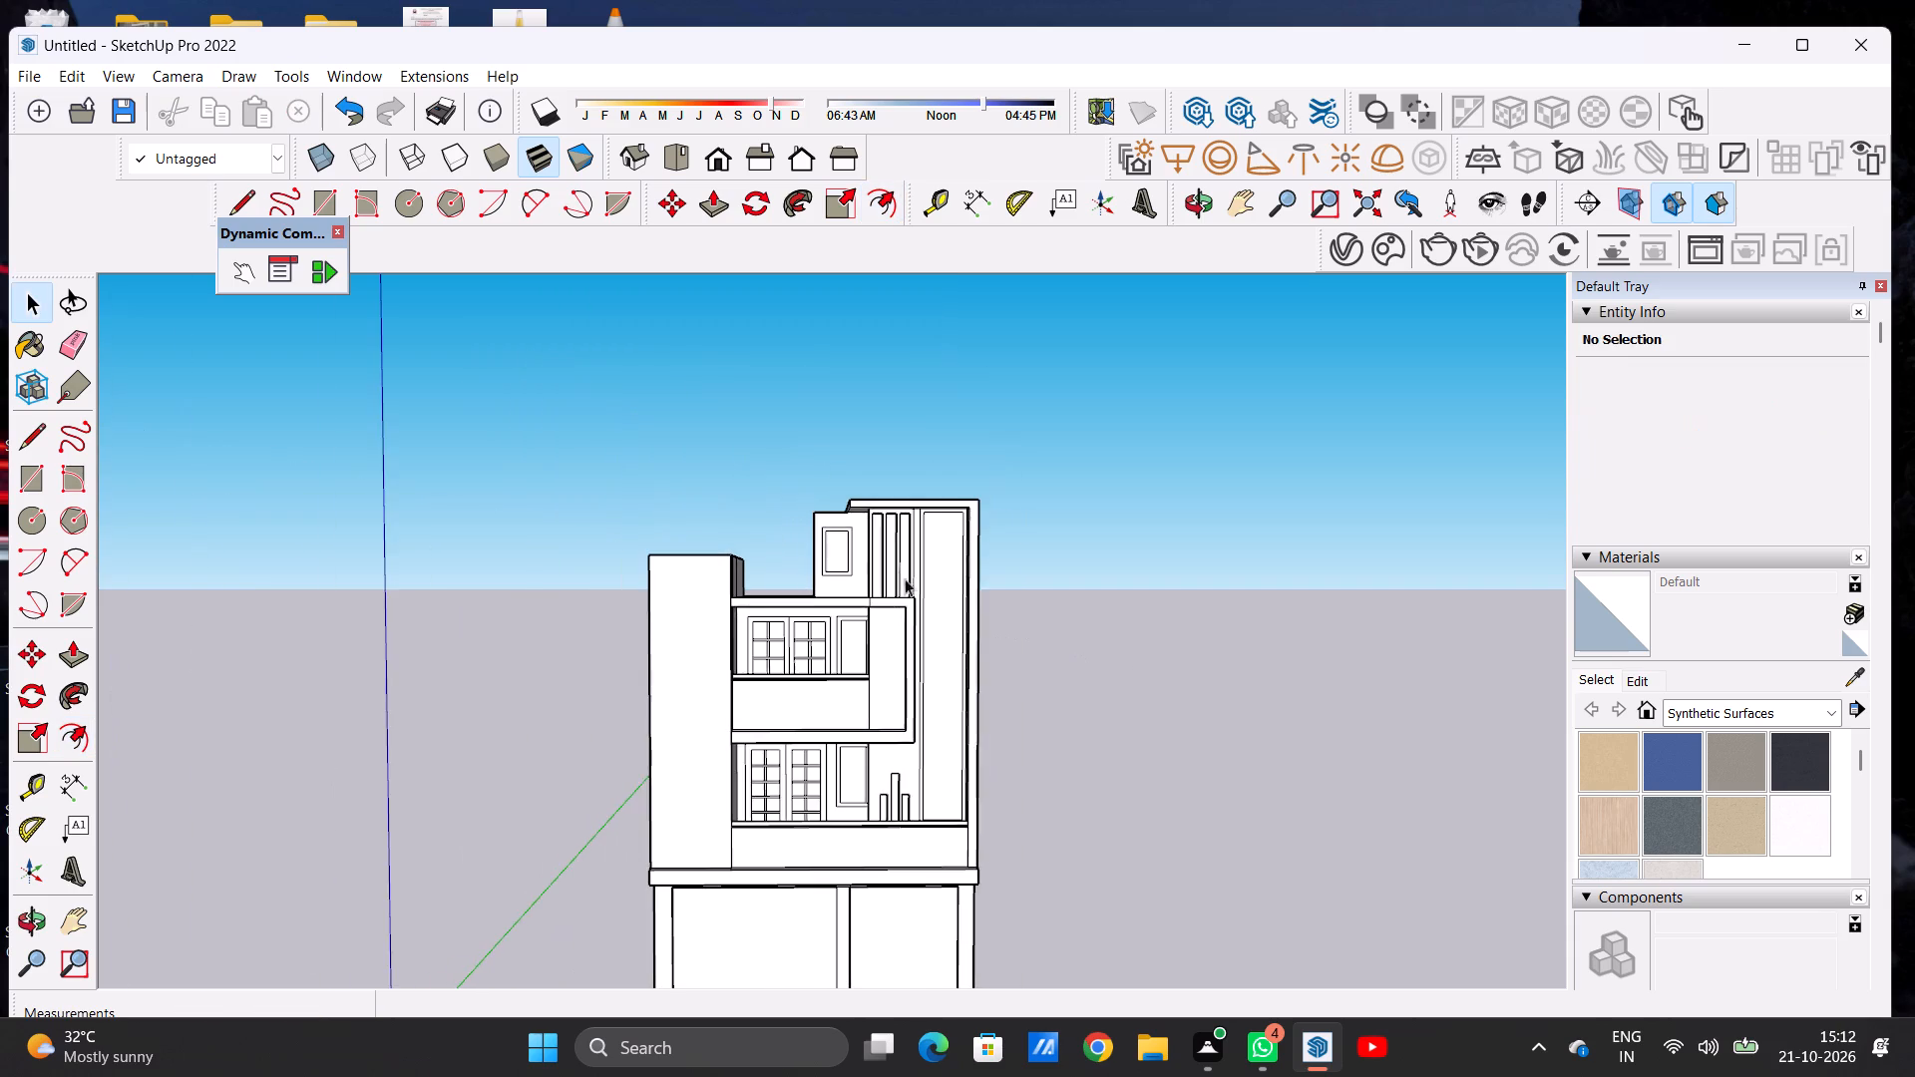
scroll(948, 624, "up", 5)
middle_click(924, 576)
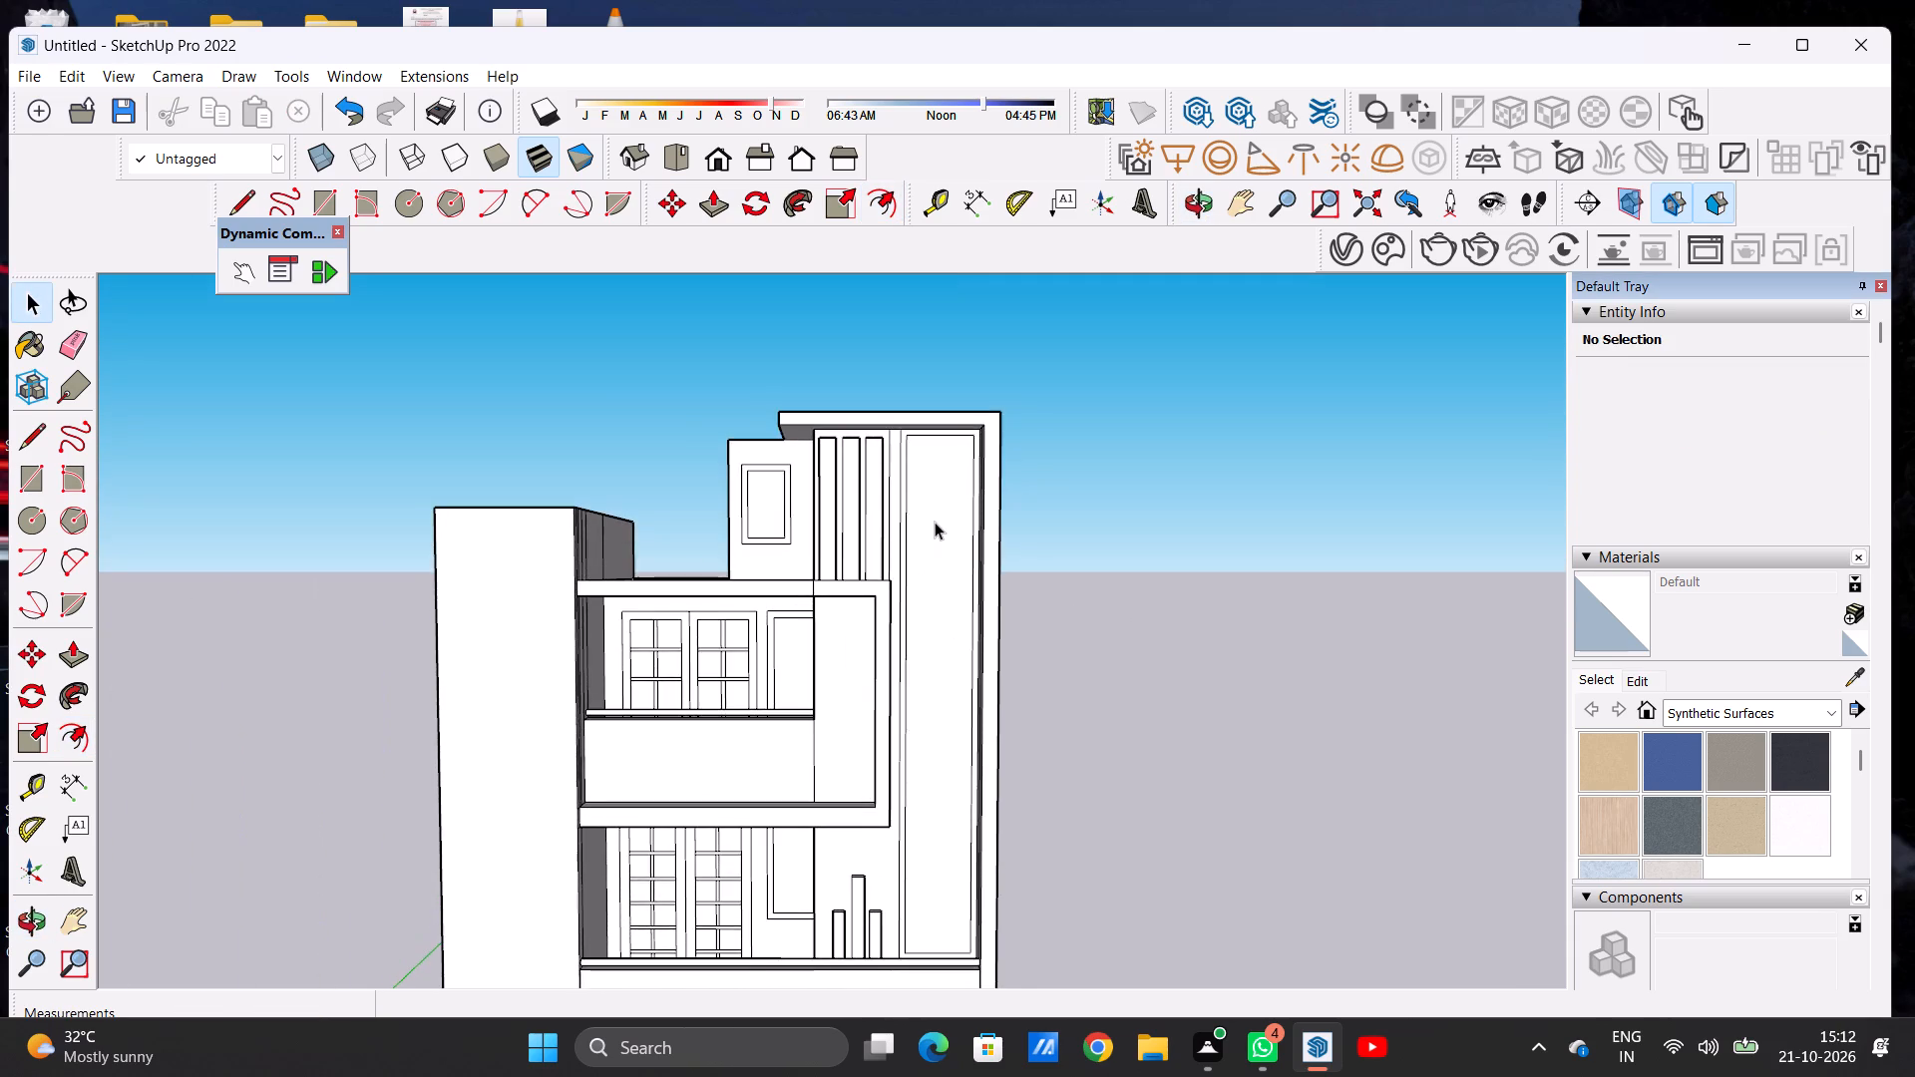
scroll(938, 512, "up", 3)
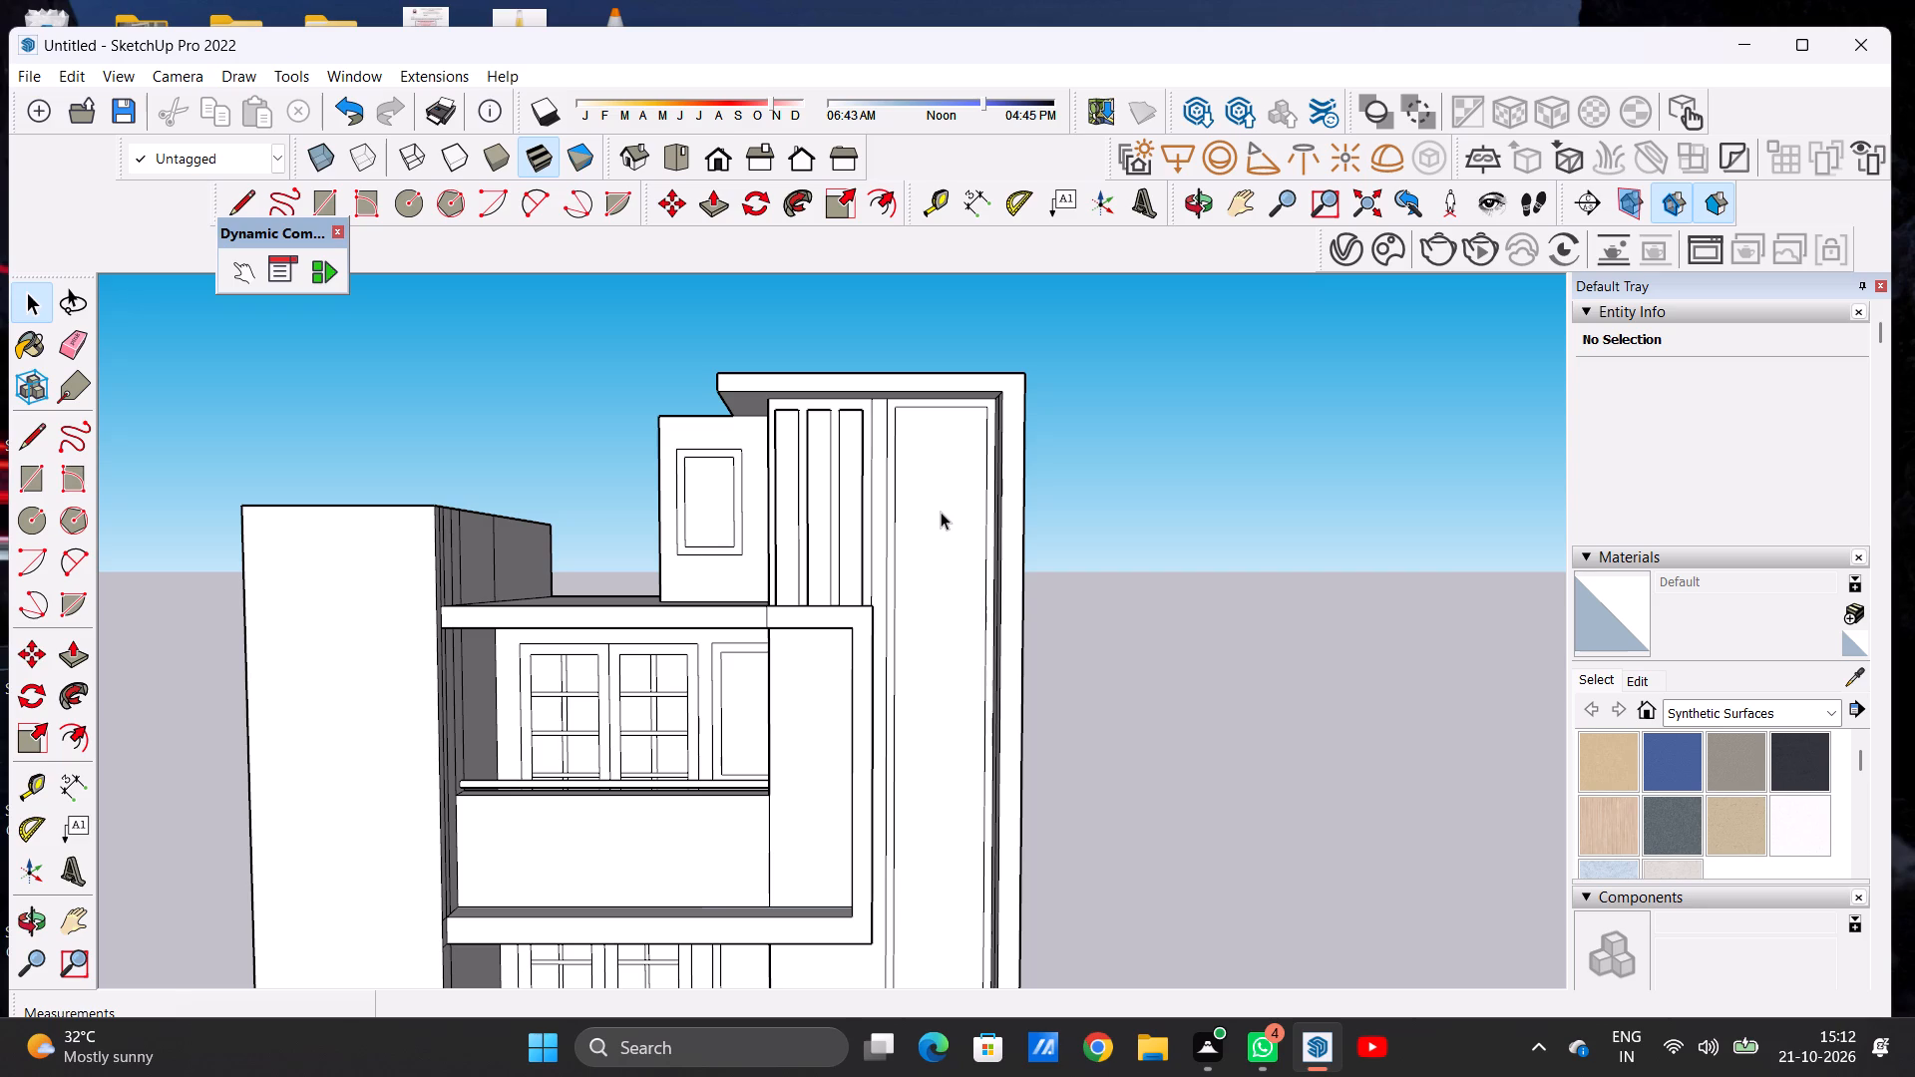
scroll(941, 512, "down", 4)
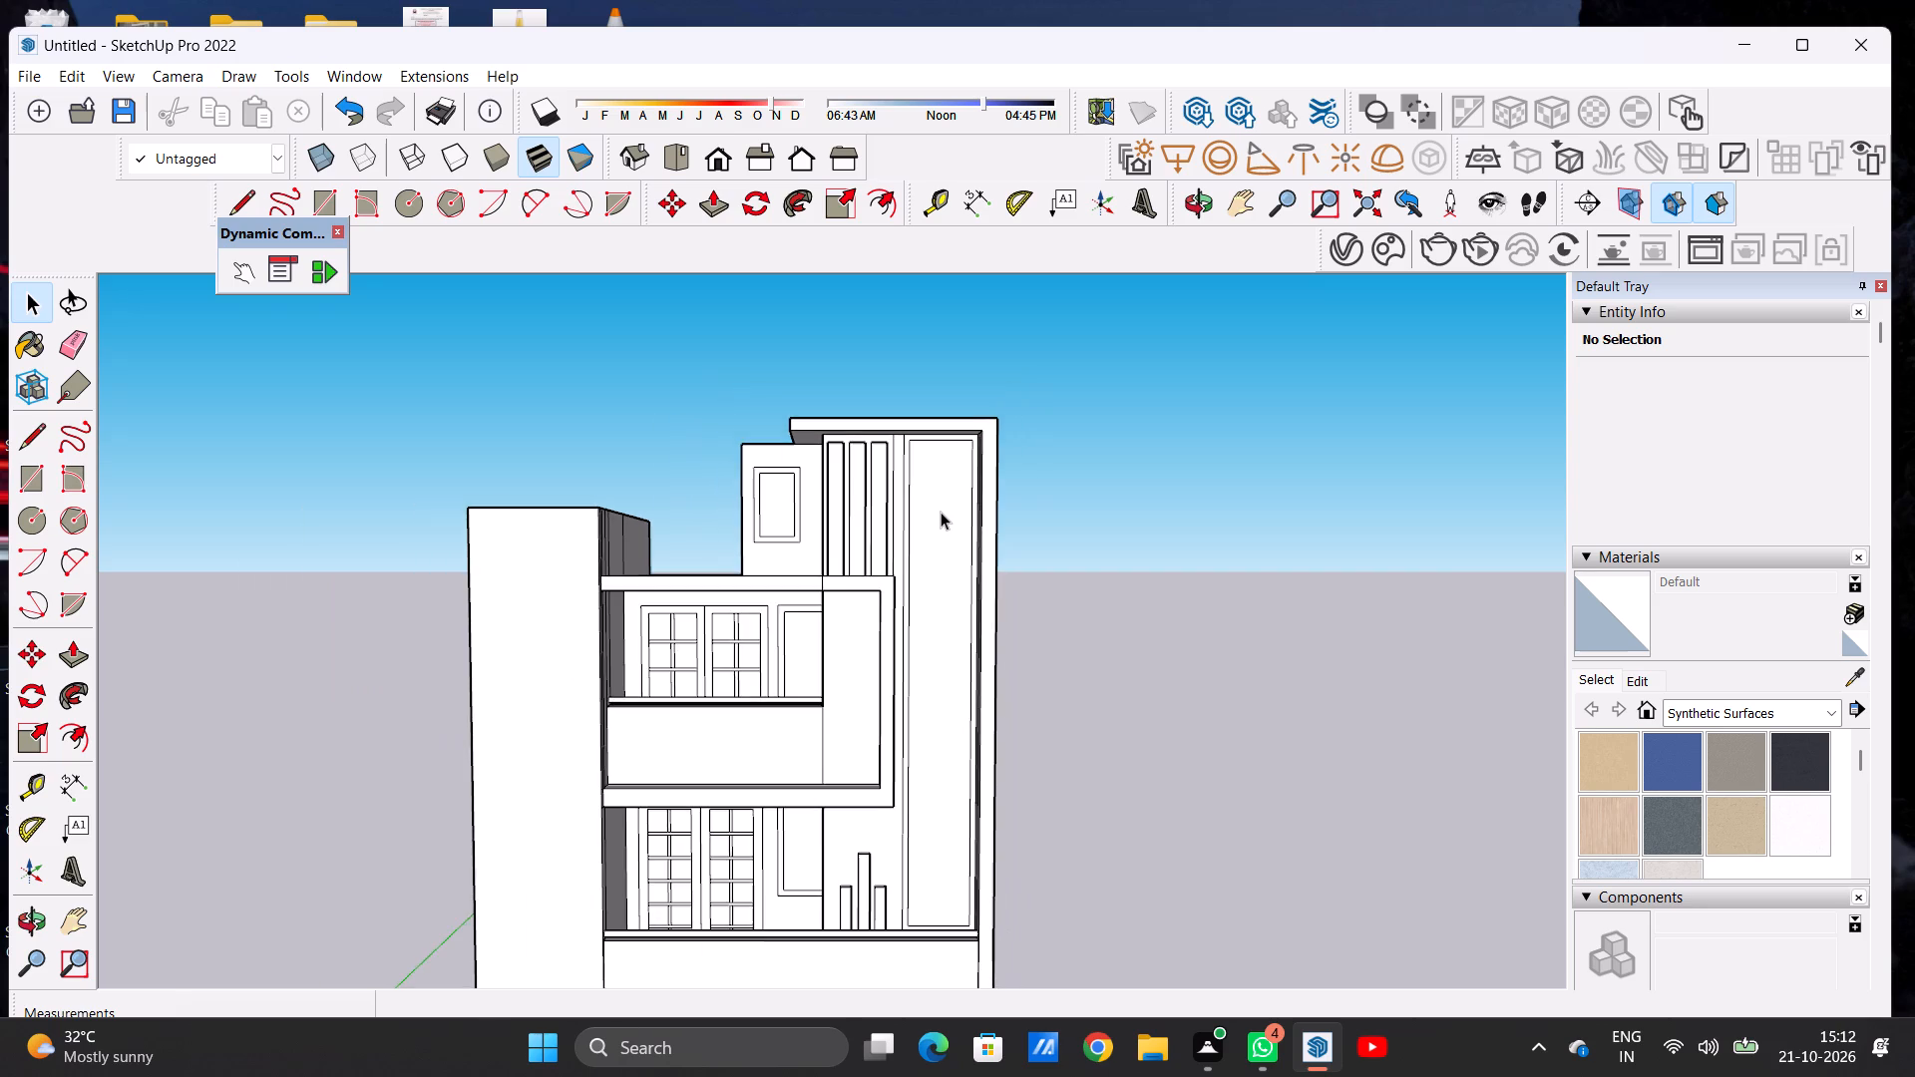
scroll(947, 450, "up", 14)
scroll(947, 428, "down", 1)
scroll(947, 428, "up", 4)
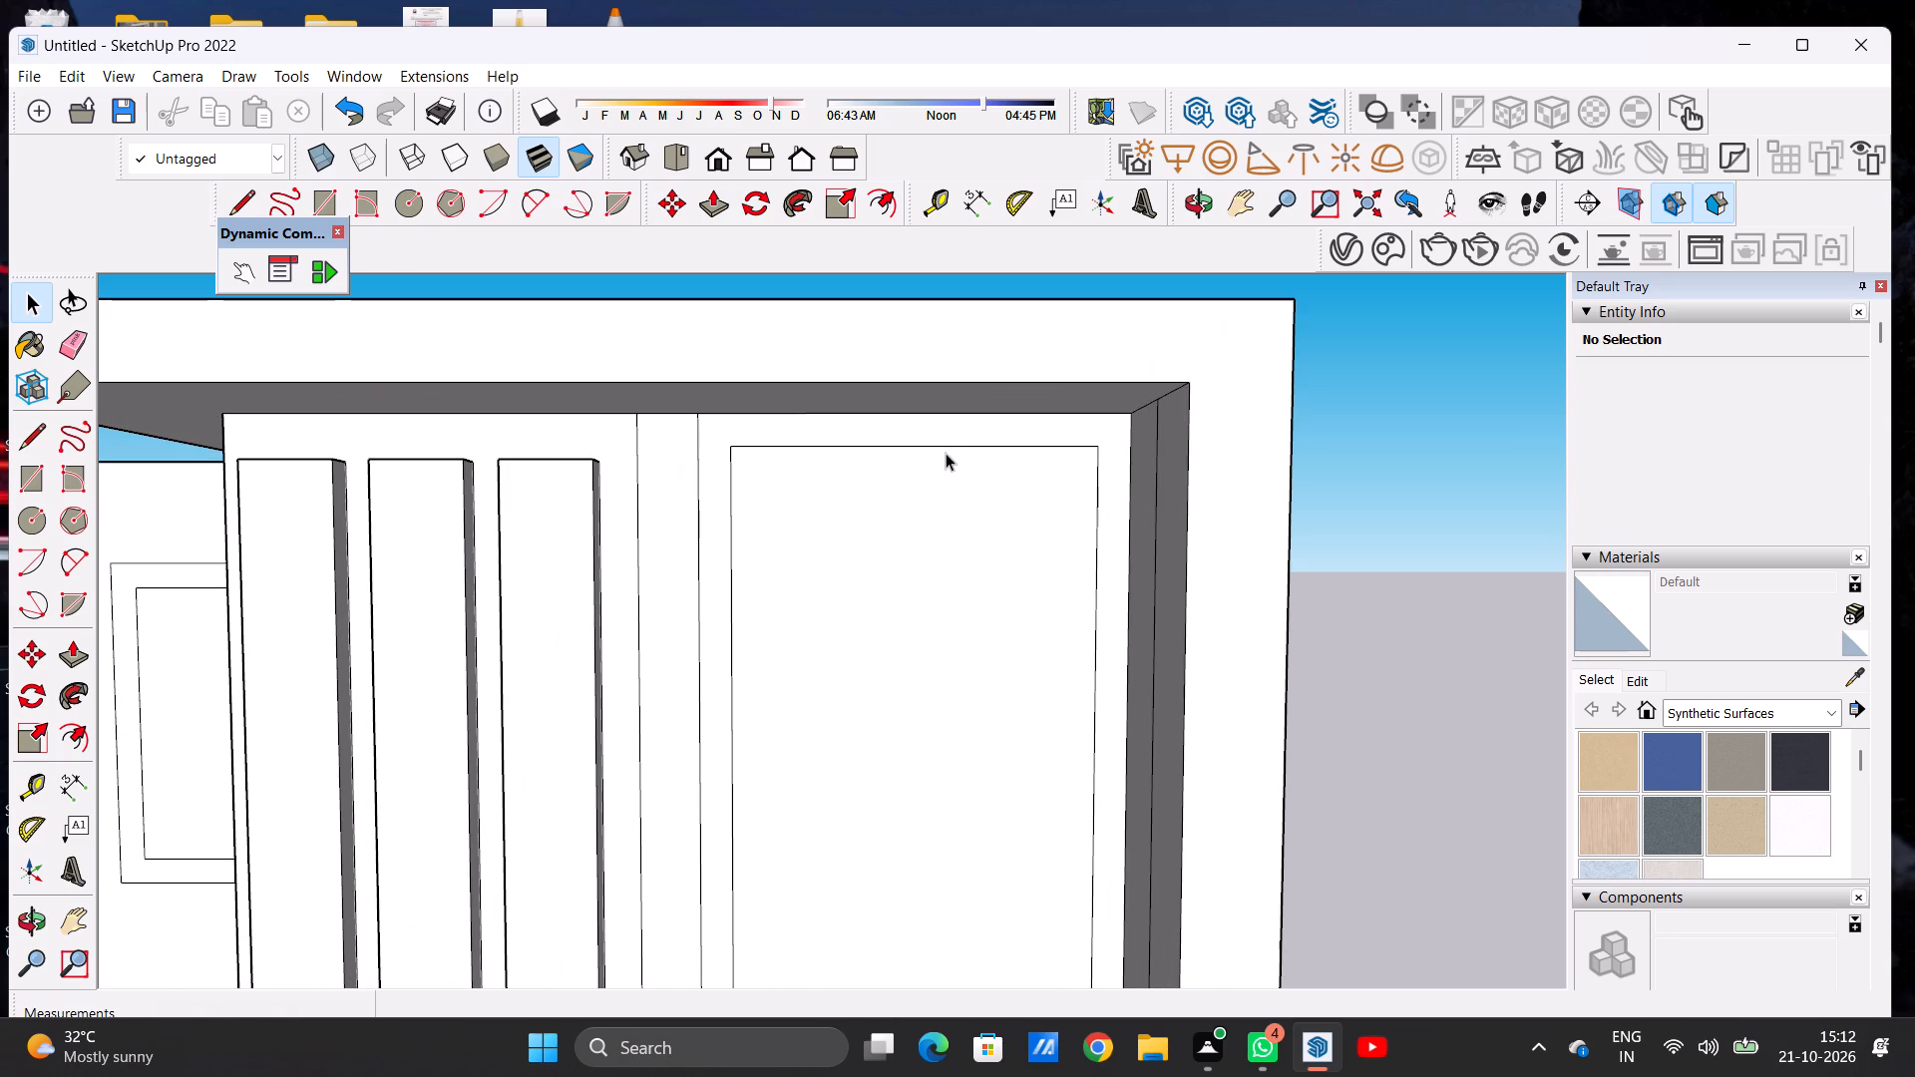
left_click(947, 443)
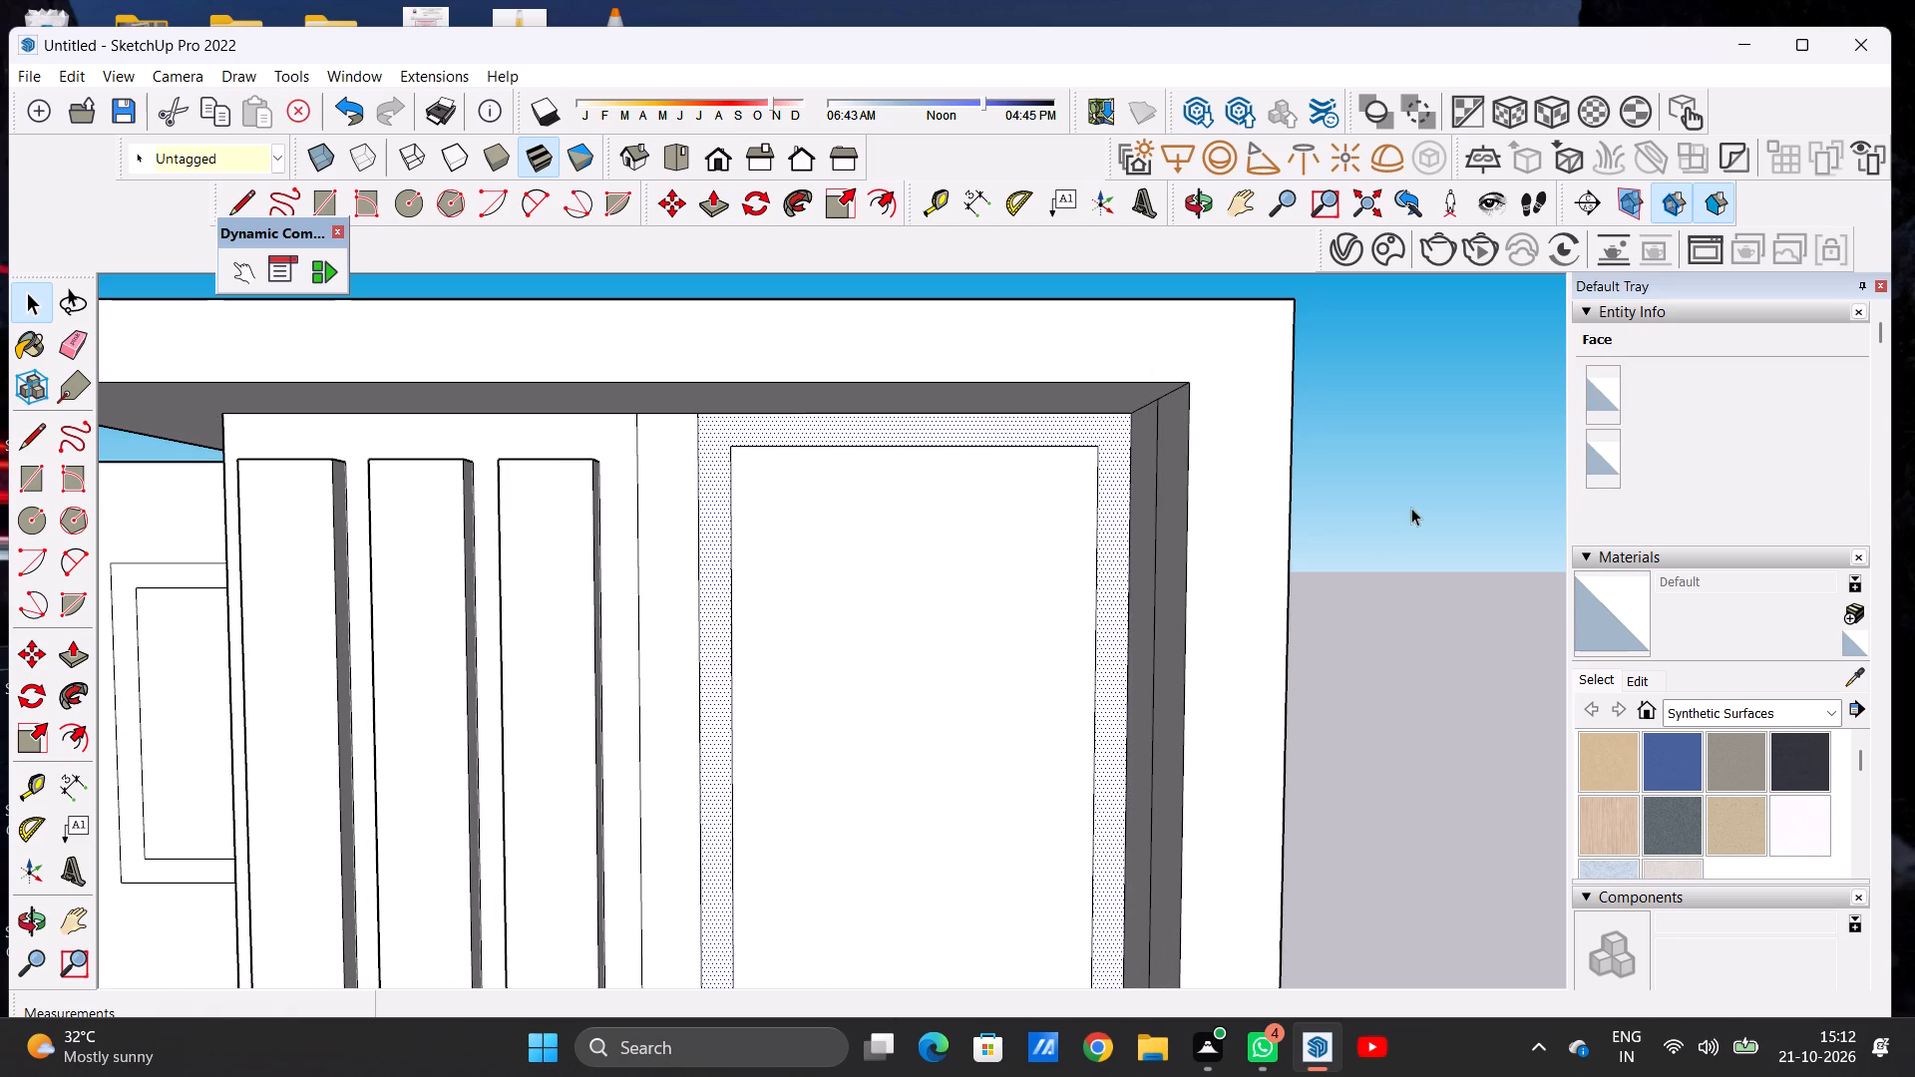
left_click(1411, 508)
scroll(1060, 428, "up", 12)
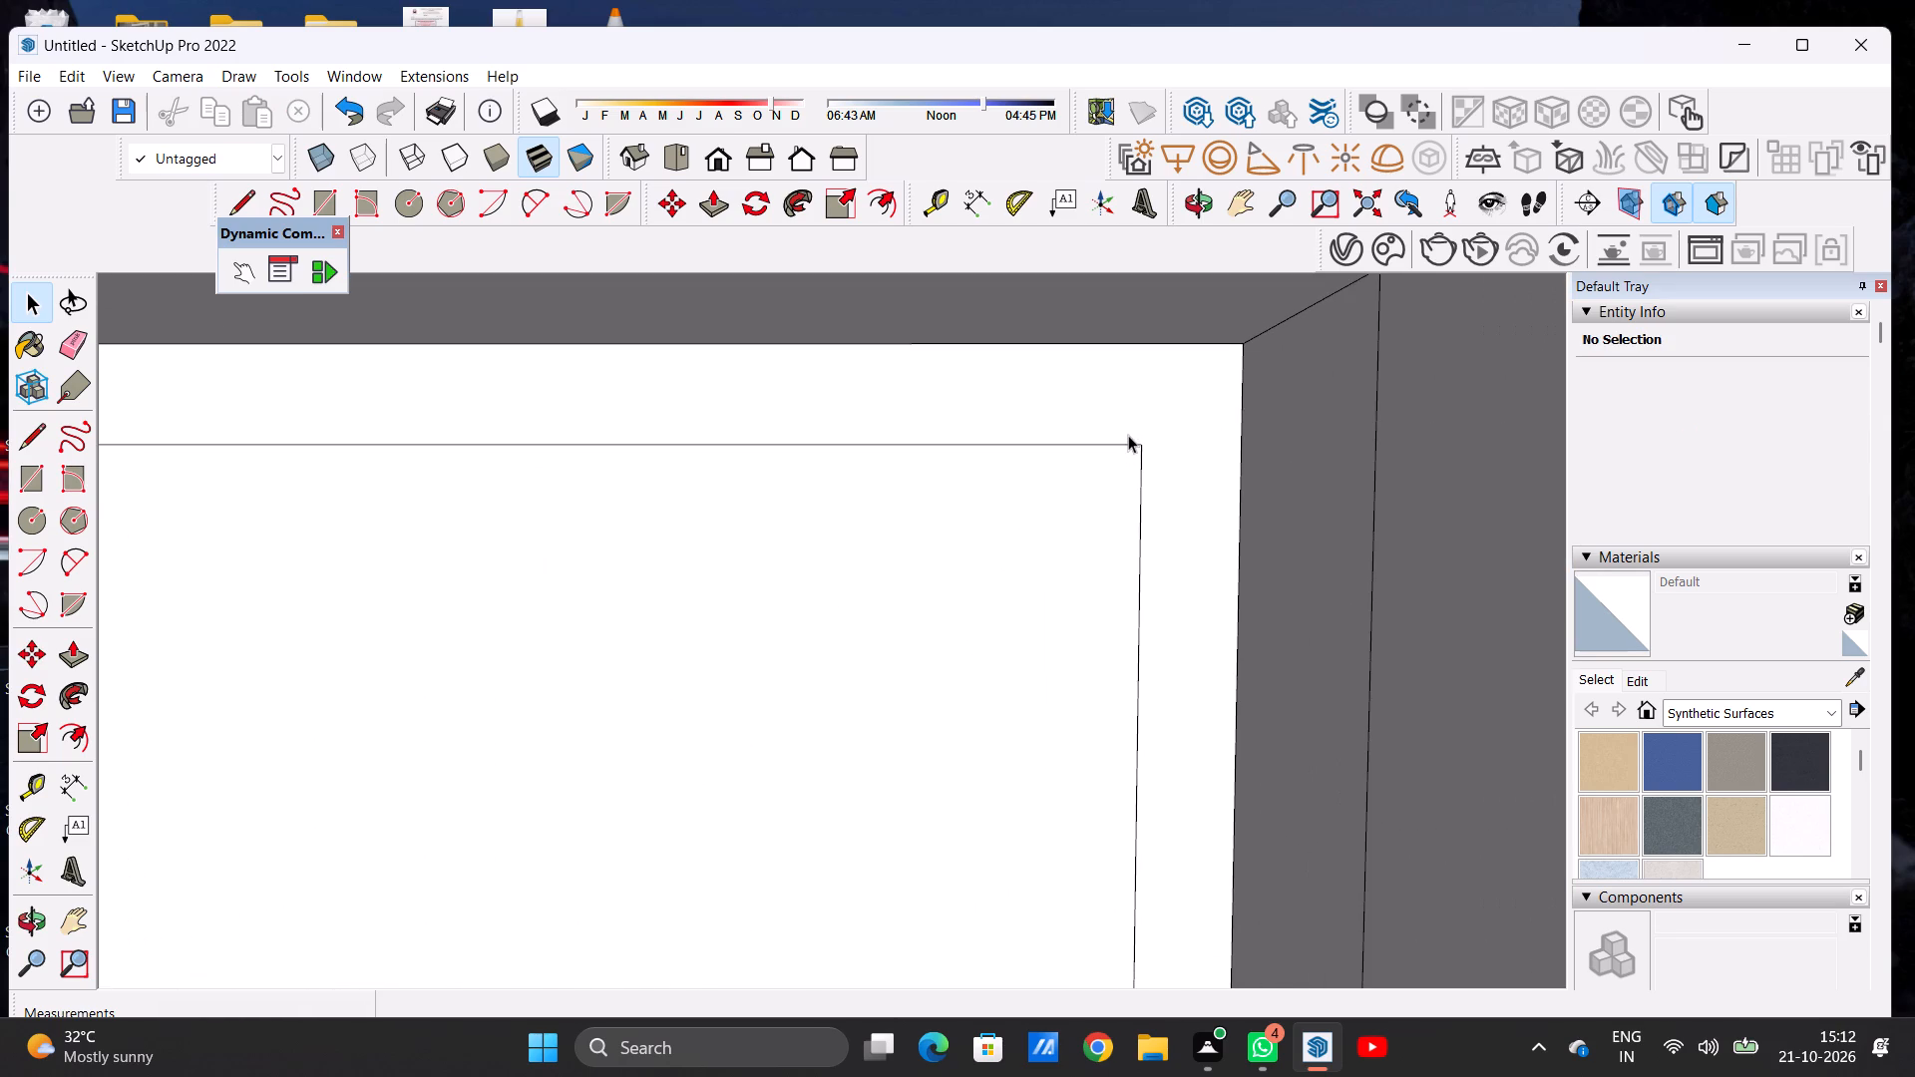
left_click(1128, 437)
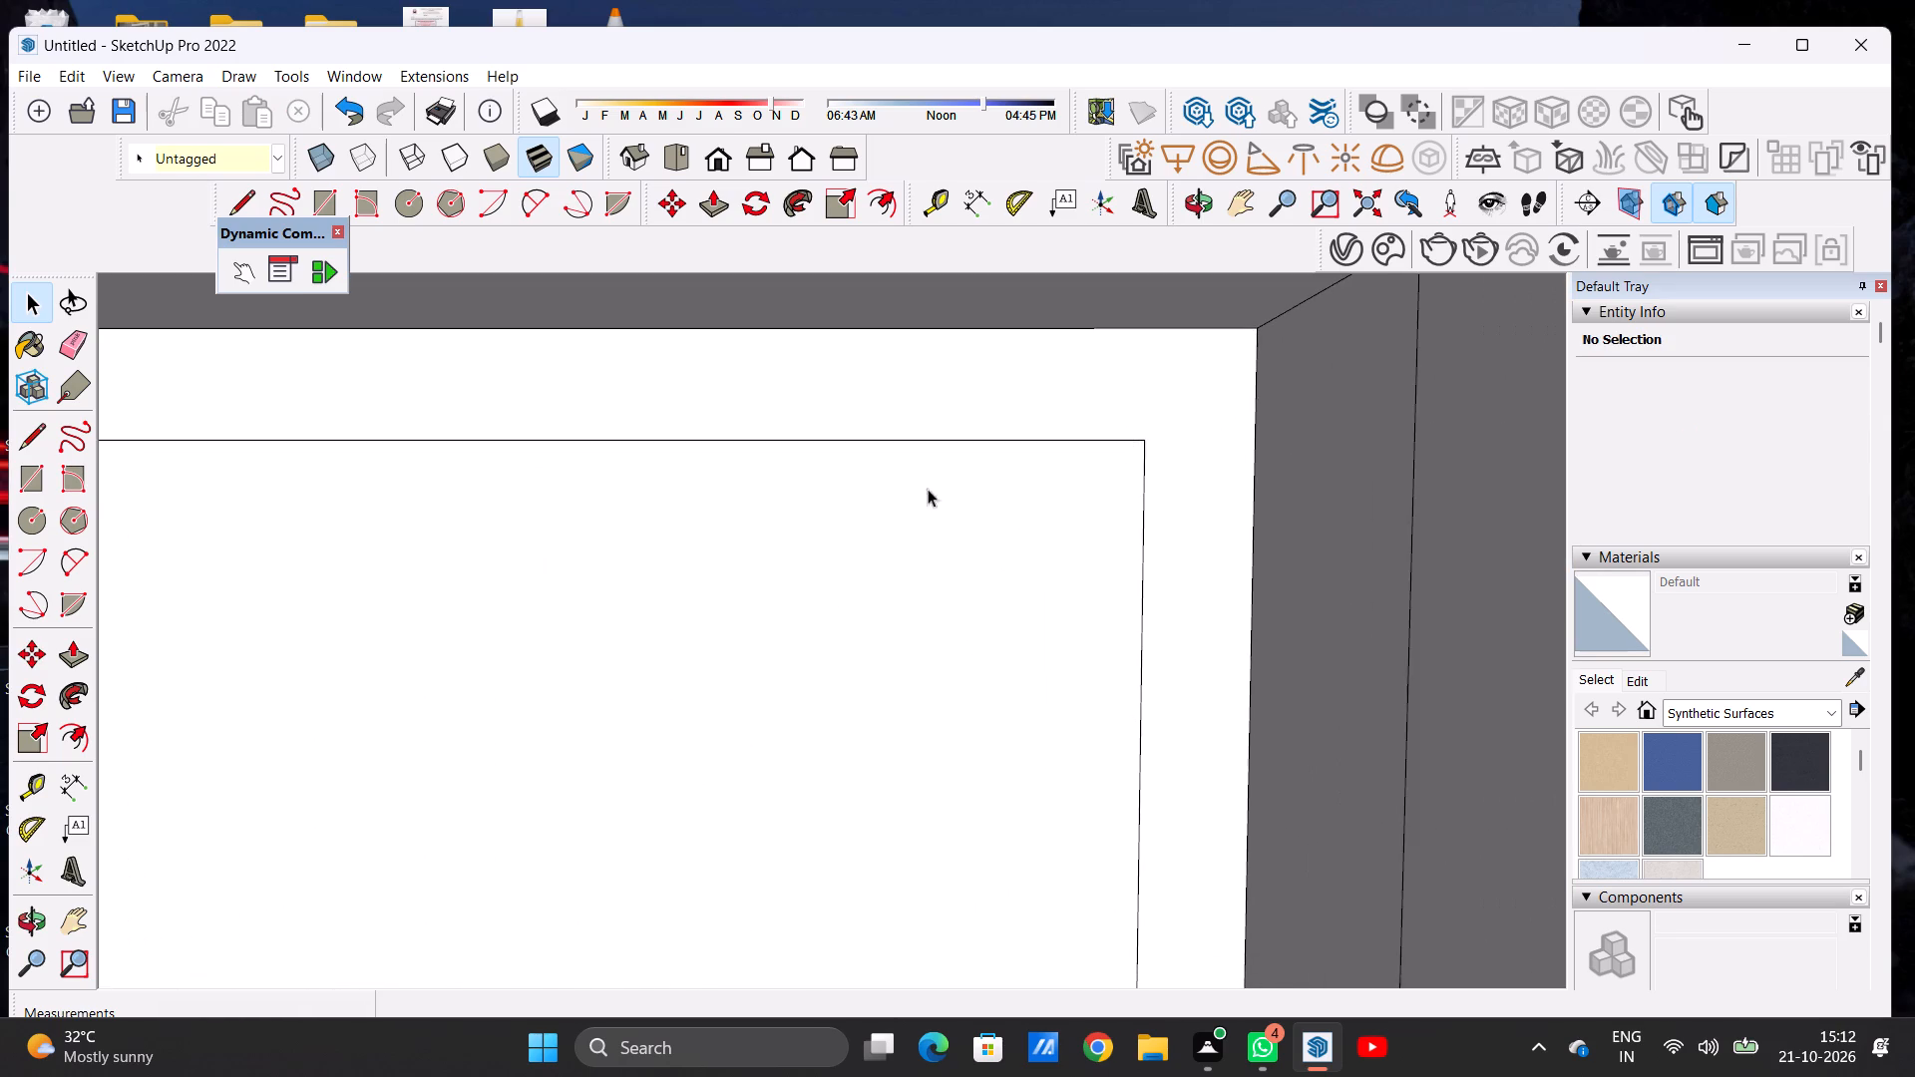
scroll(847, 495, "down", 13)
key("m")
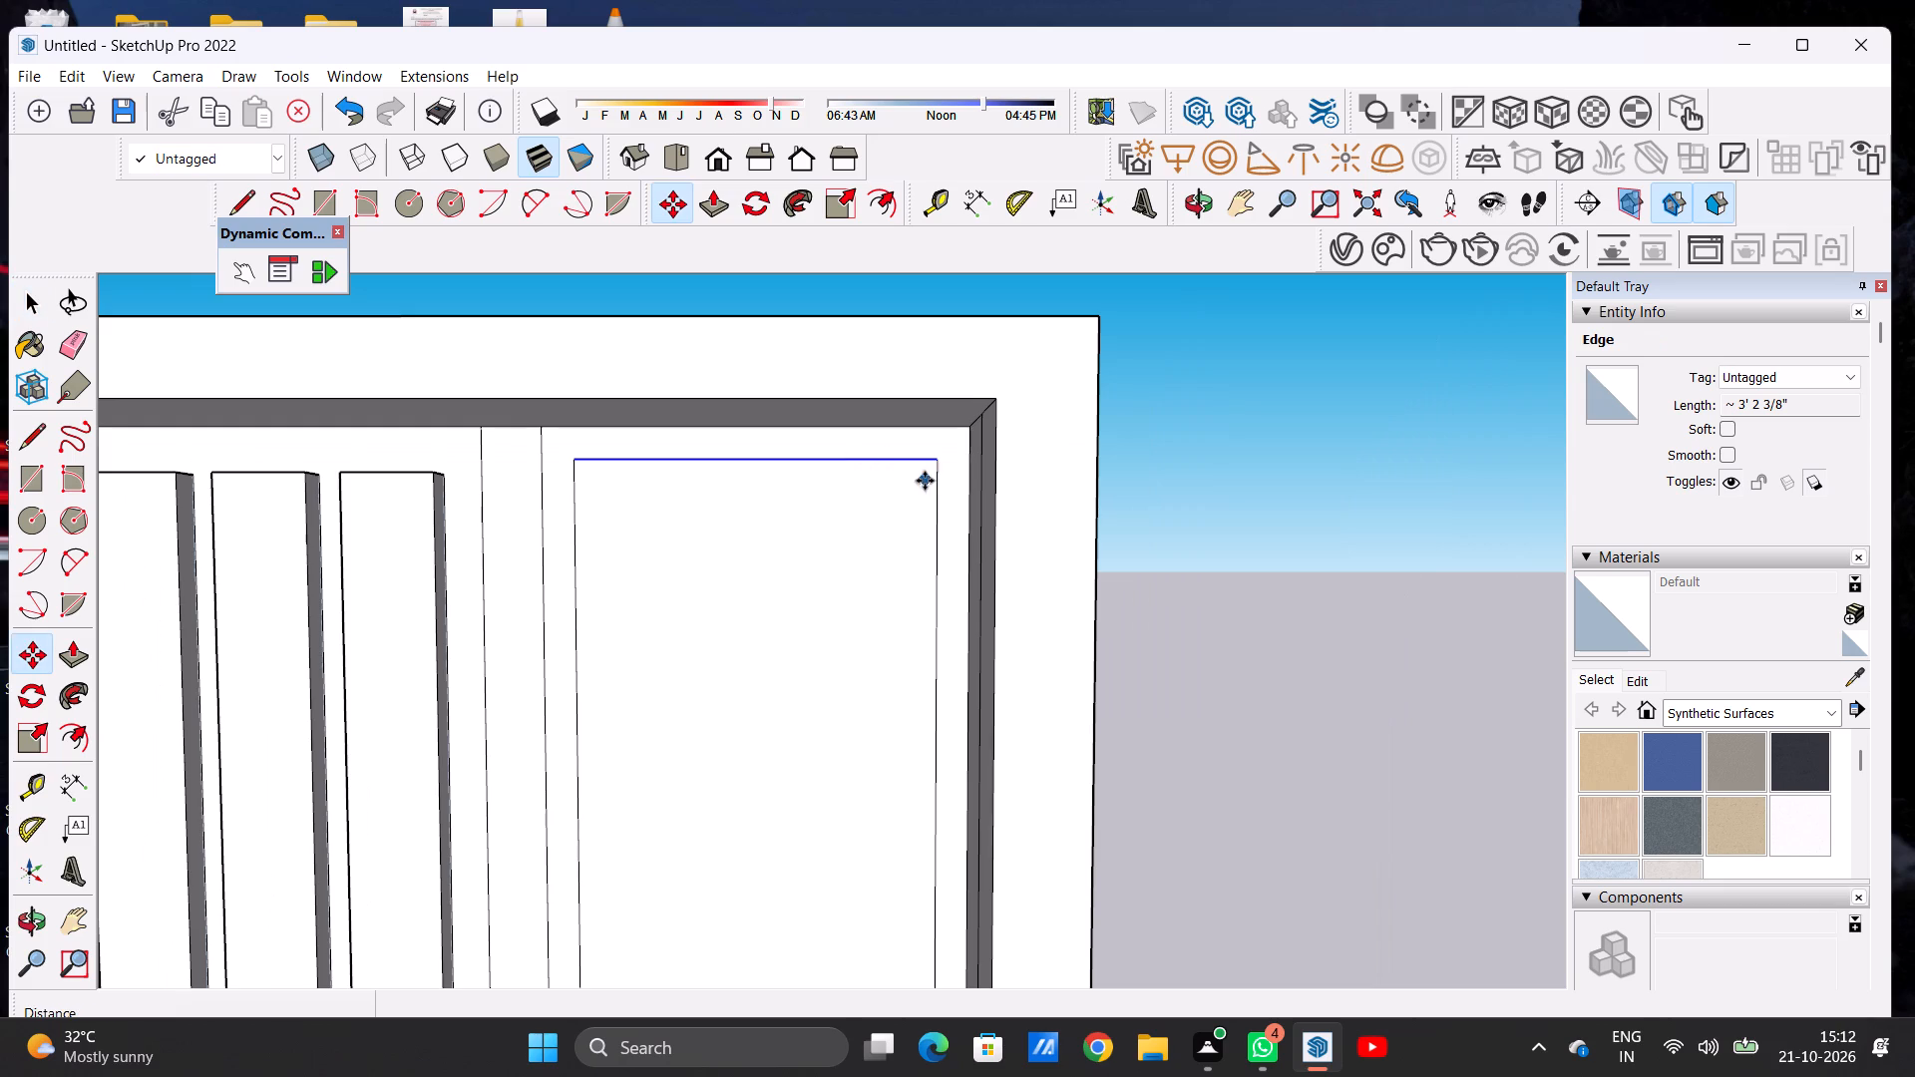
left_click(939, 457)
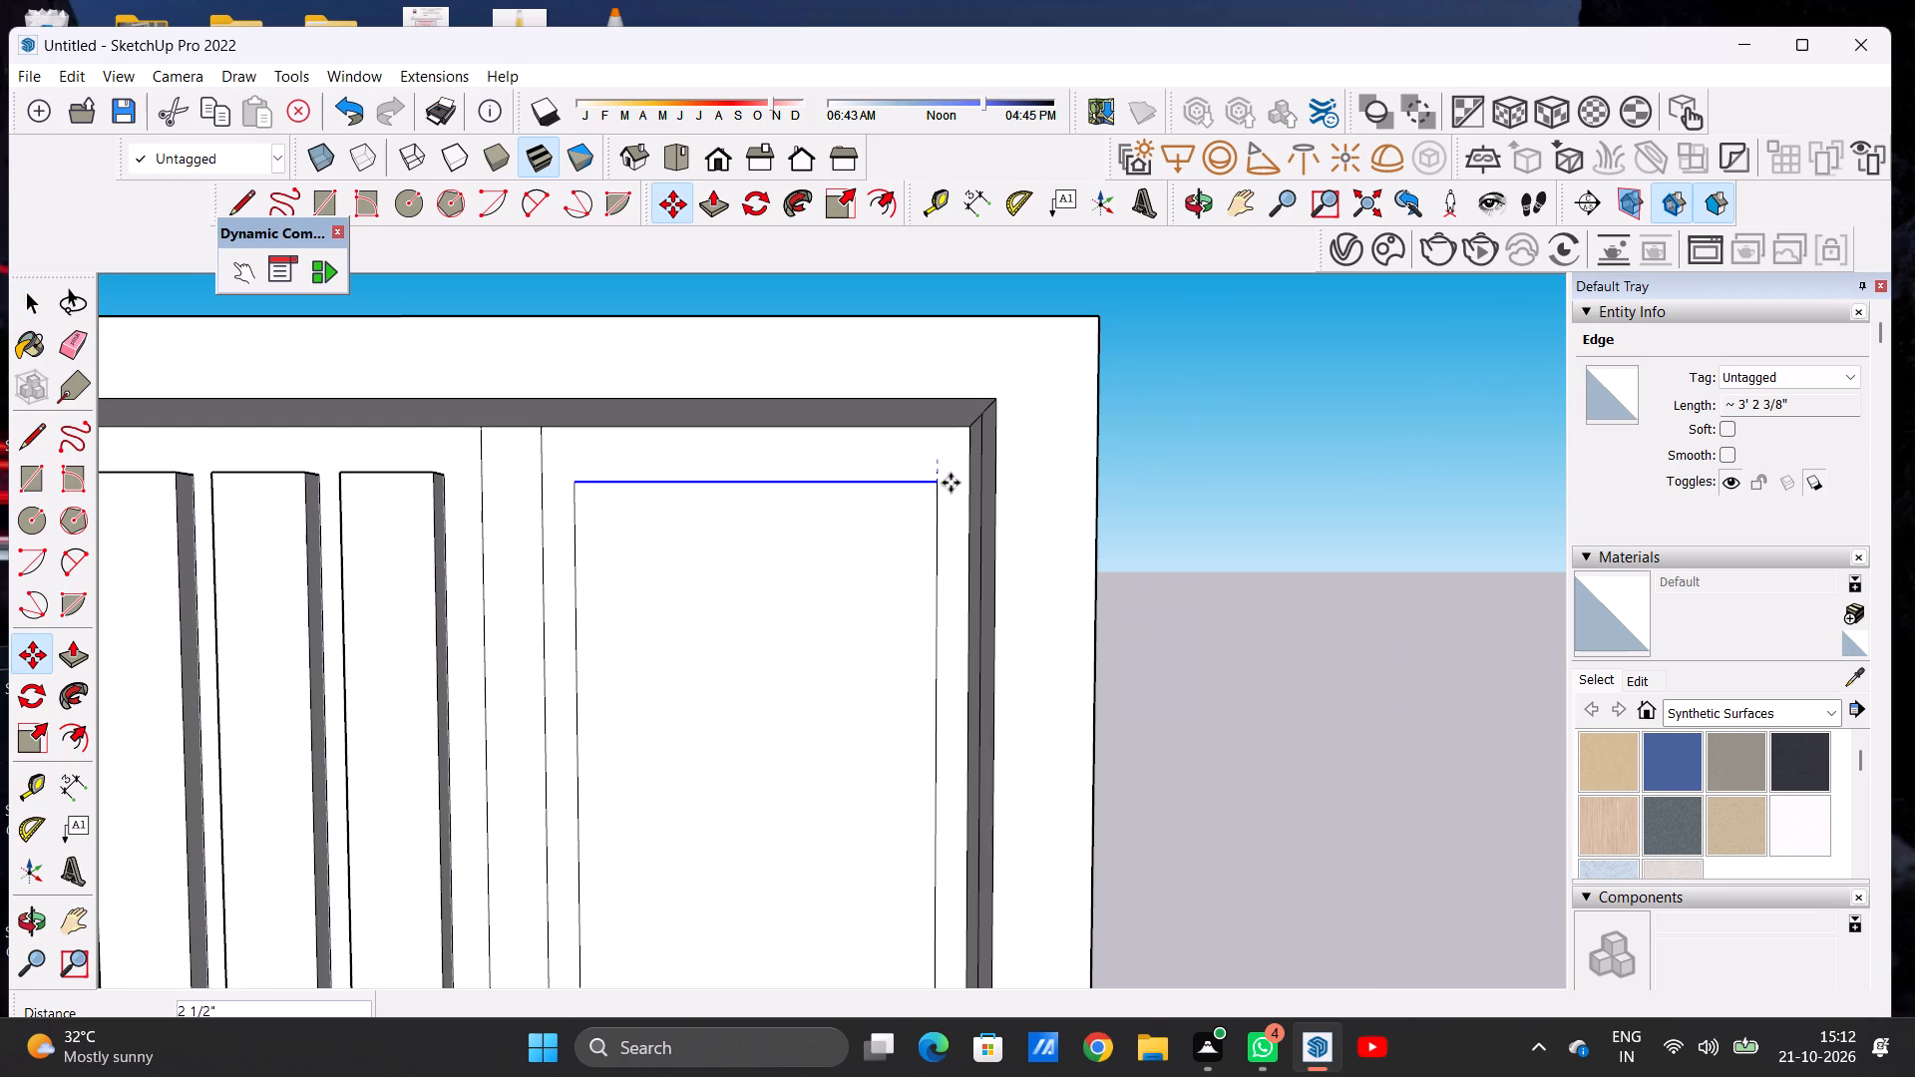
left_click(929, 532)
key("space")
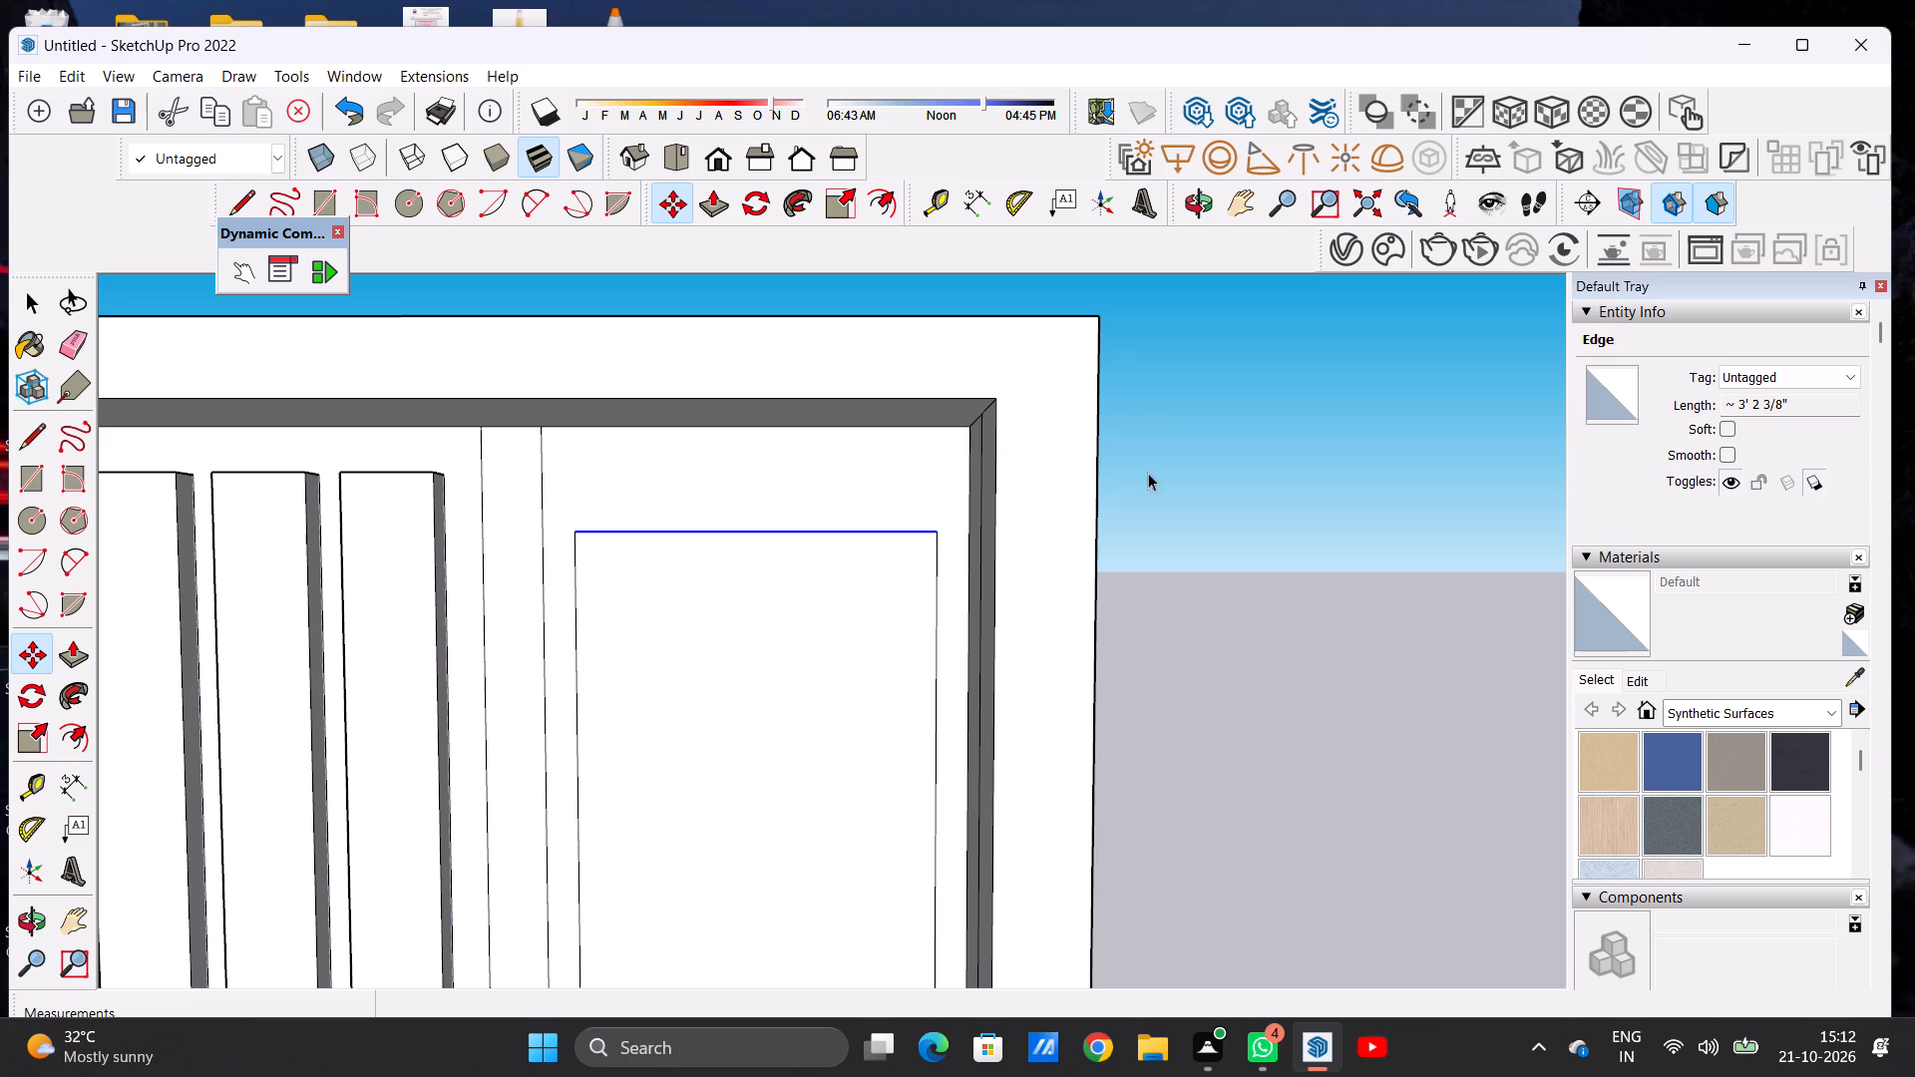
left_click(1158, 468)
Examine the lowered top edge of the inner outline up close and within the whole elevation, using the standard Front view.
scroll(627, 553, "down", 14)
scroll(702, 488, "up", 2)
scroll(731, 683, "down", 1)
scroll(723, 685, "up", 5)
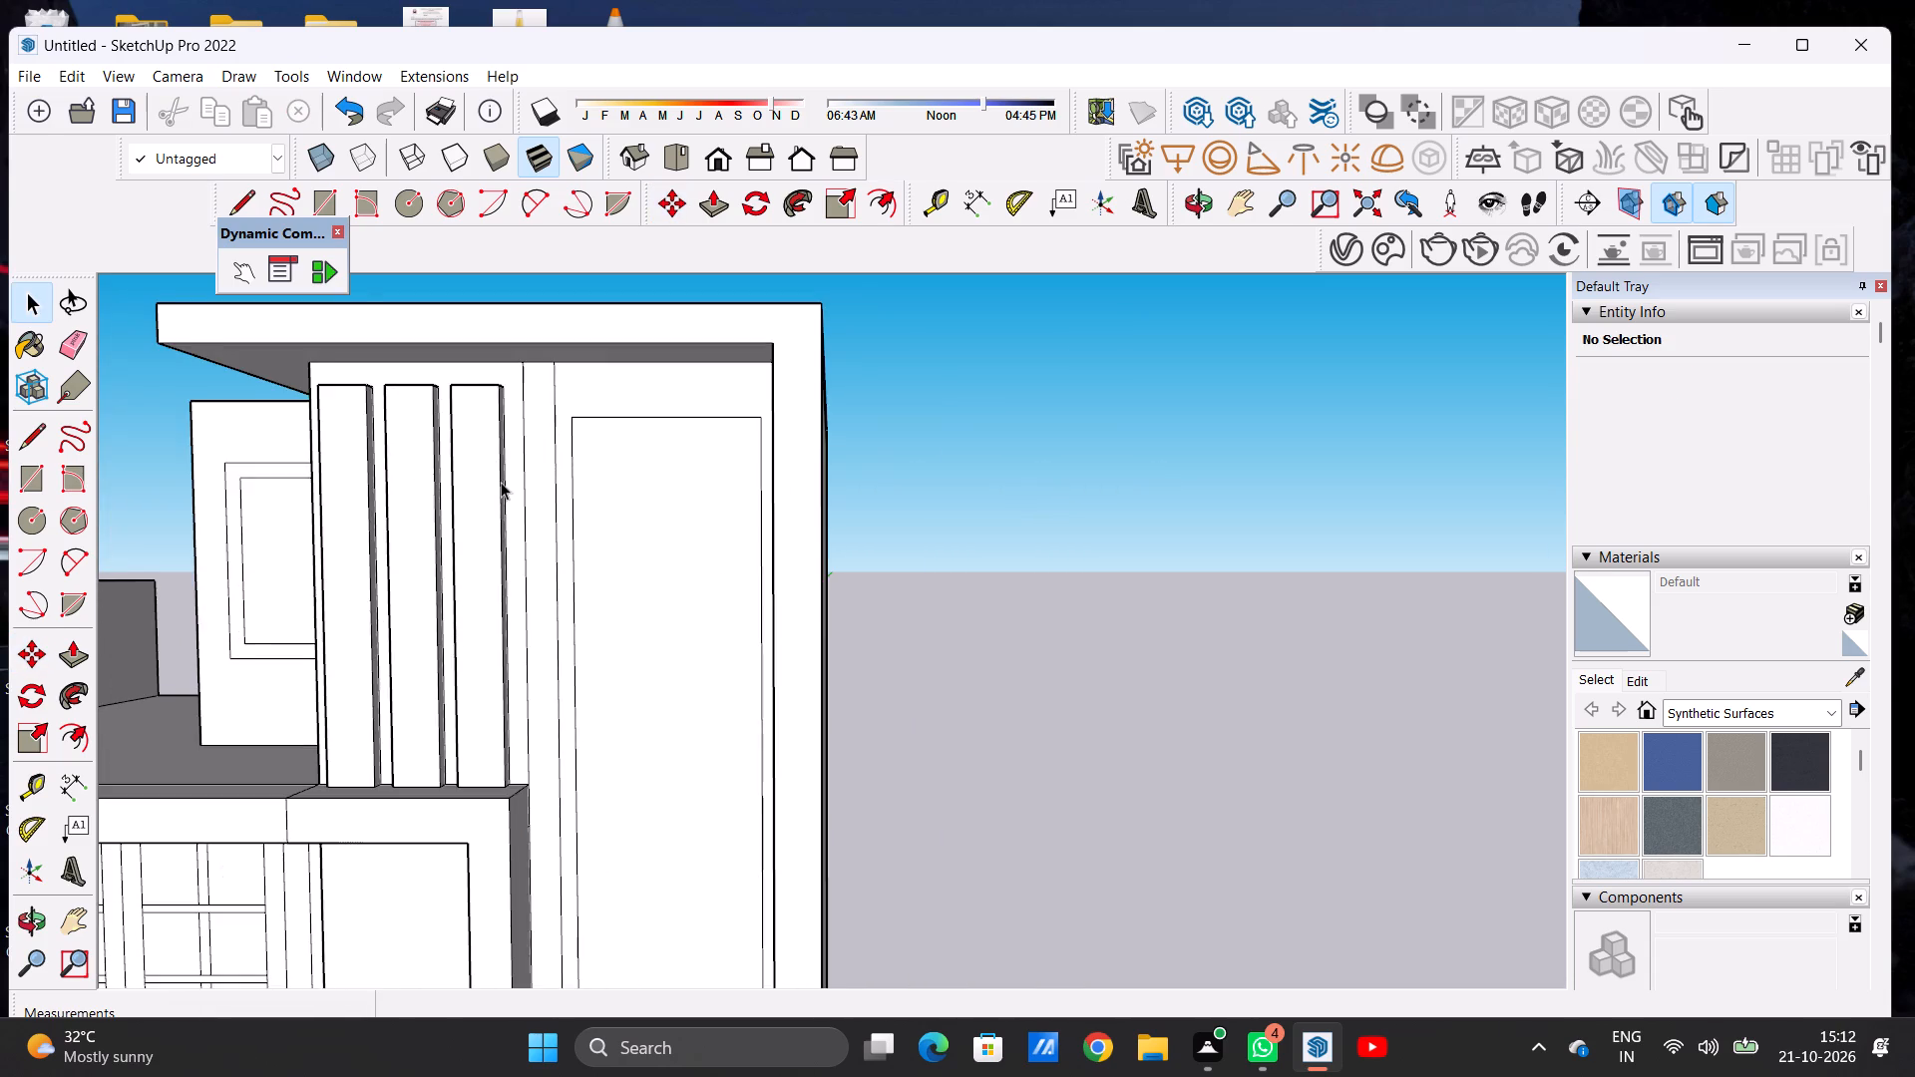
scroll(501, 482, "up", 1)
middle_click_drag(502, 492, 696, 543)
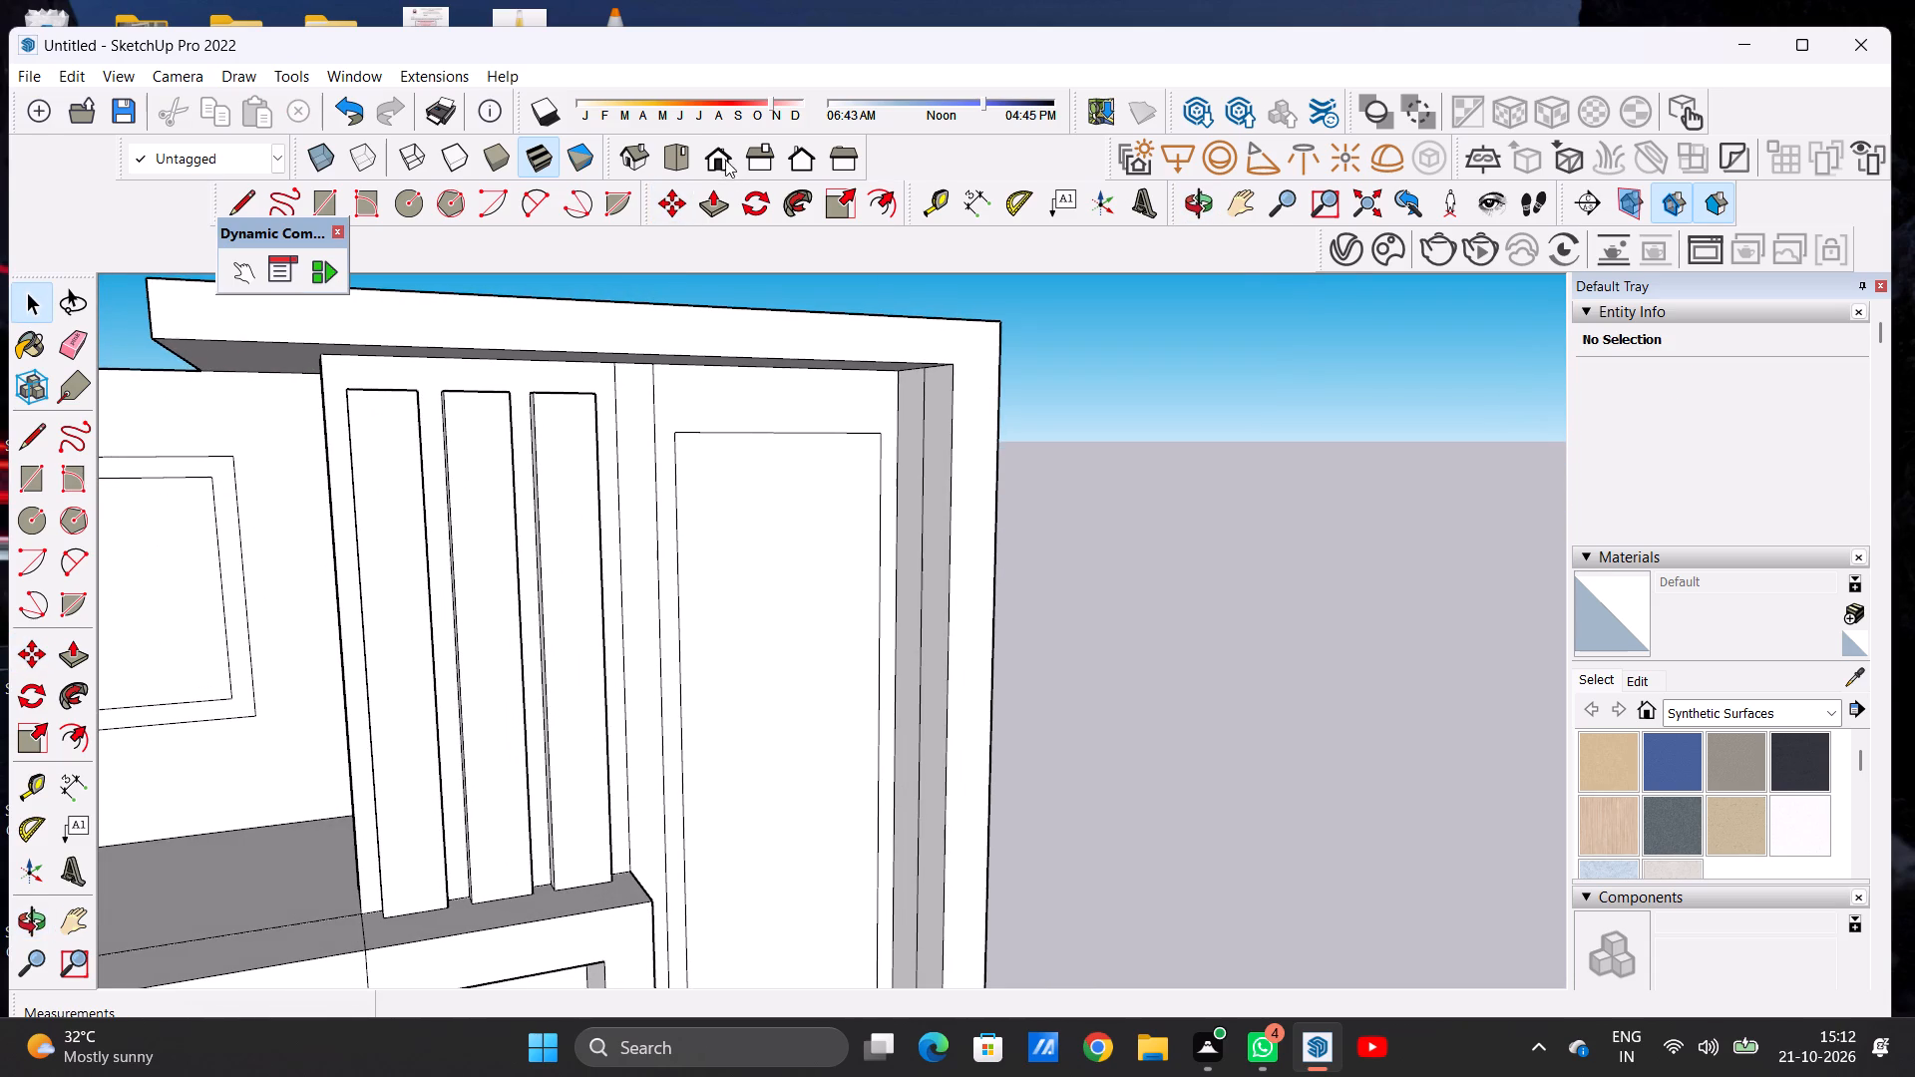
left_click(720, 159)
scroll(618, 552, "down", 5)
scroll(824, 446, "up", 6)
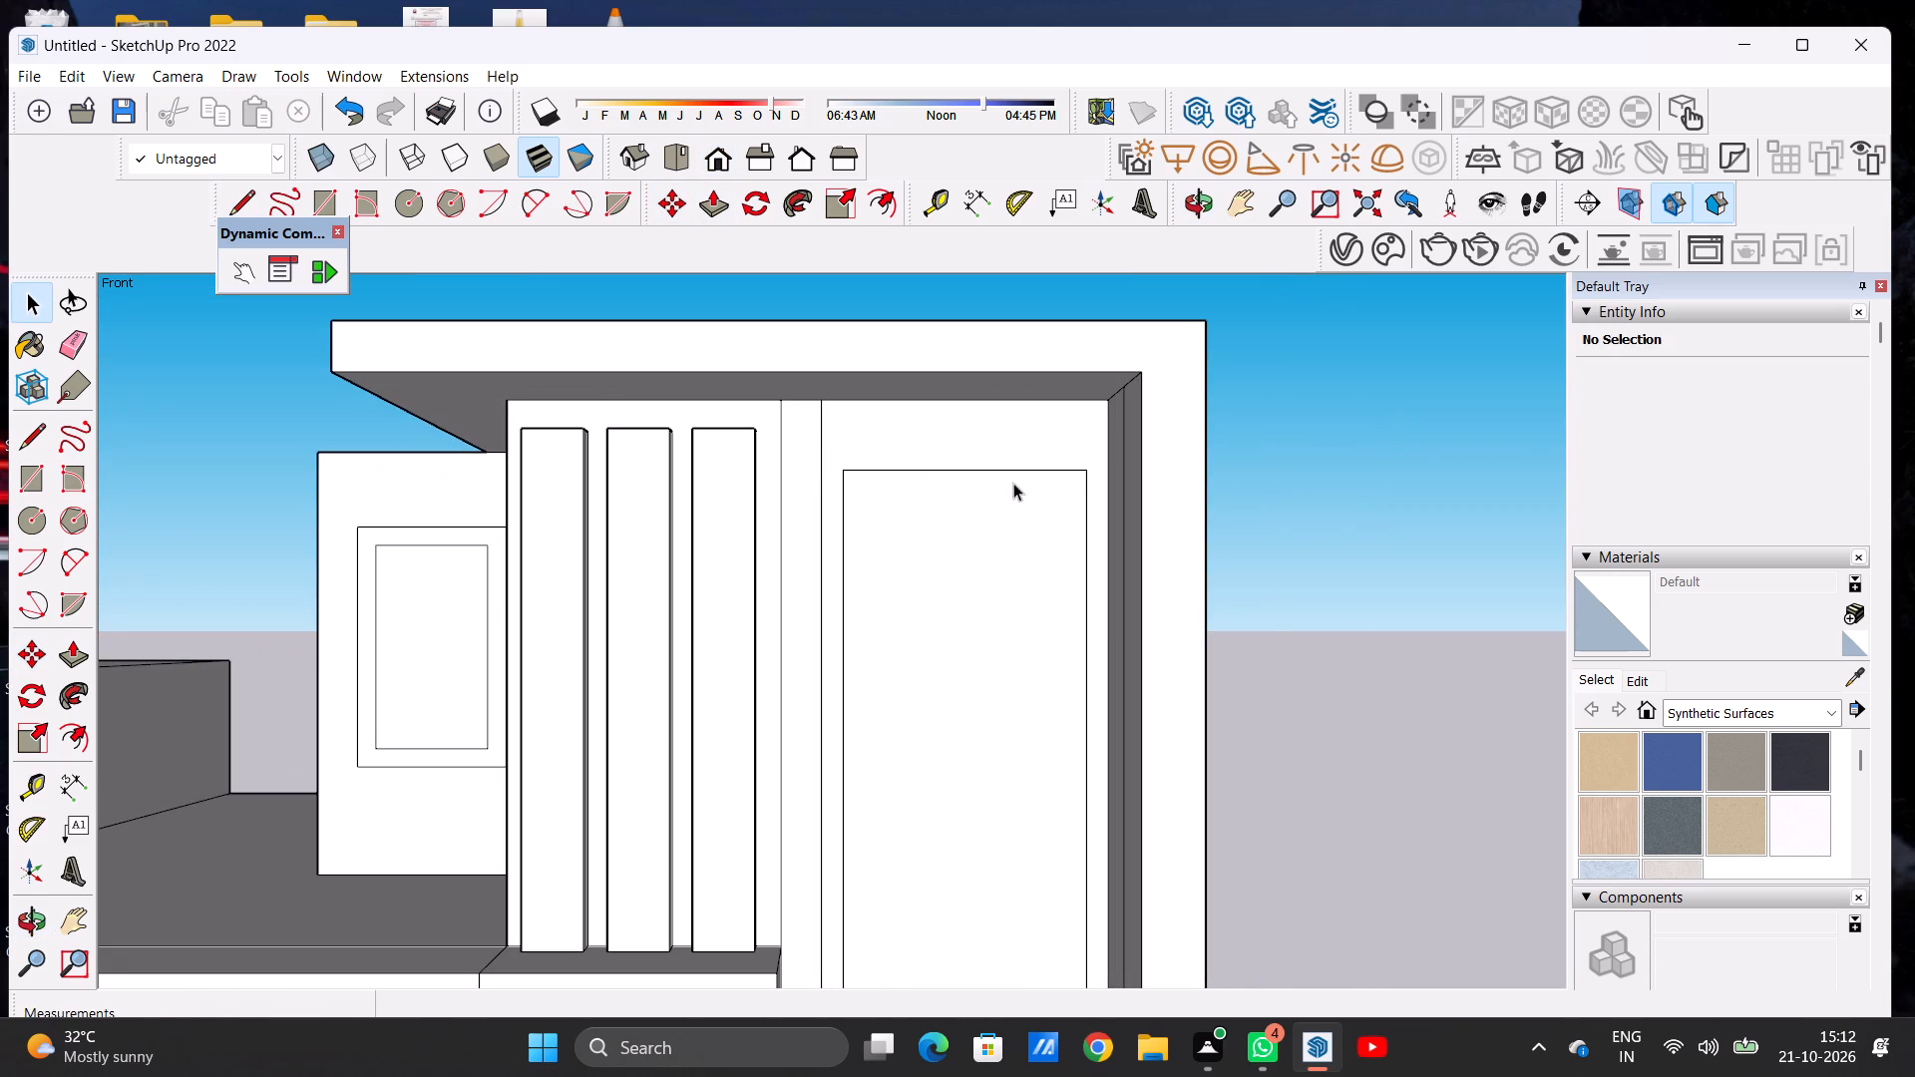
scroll(1087, 475, "up", 6)
scroll(619, 512, "down", 3)
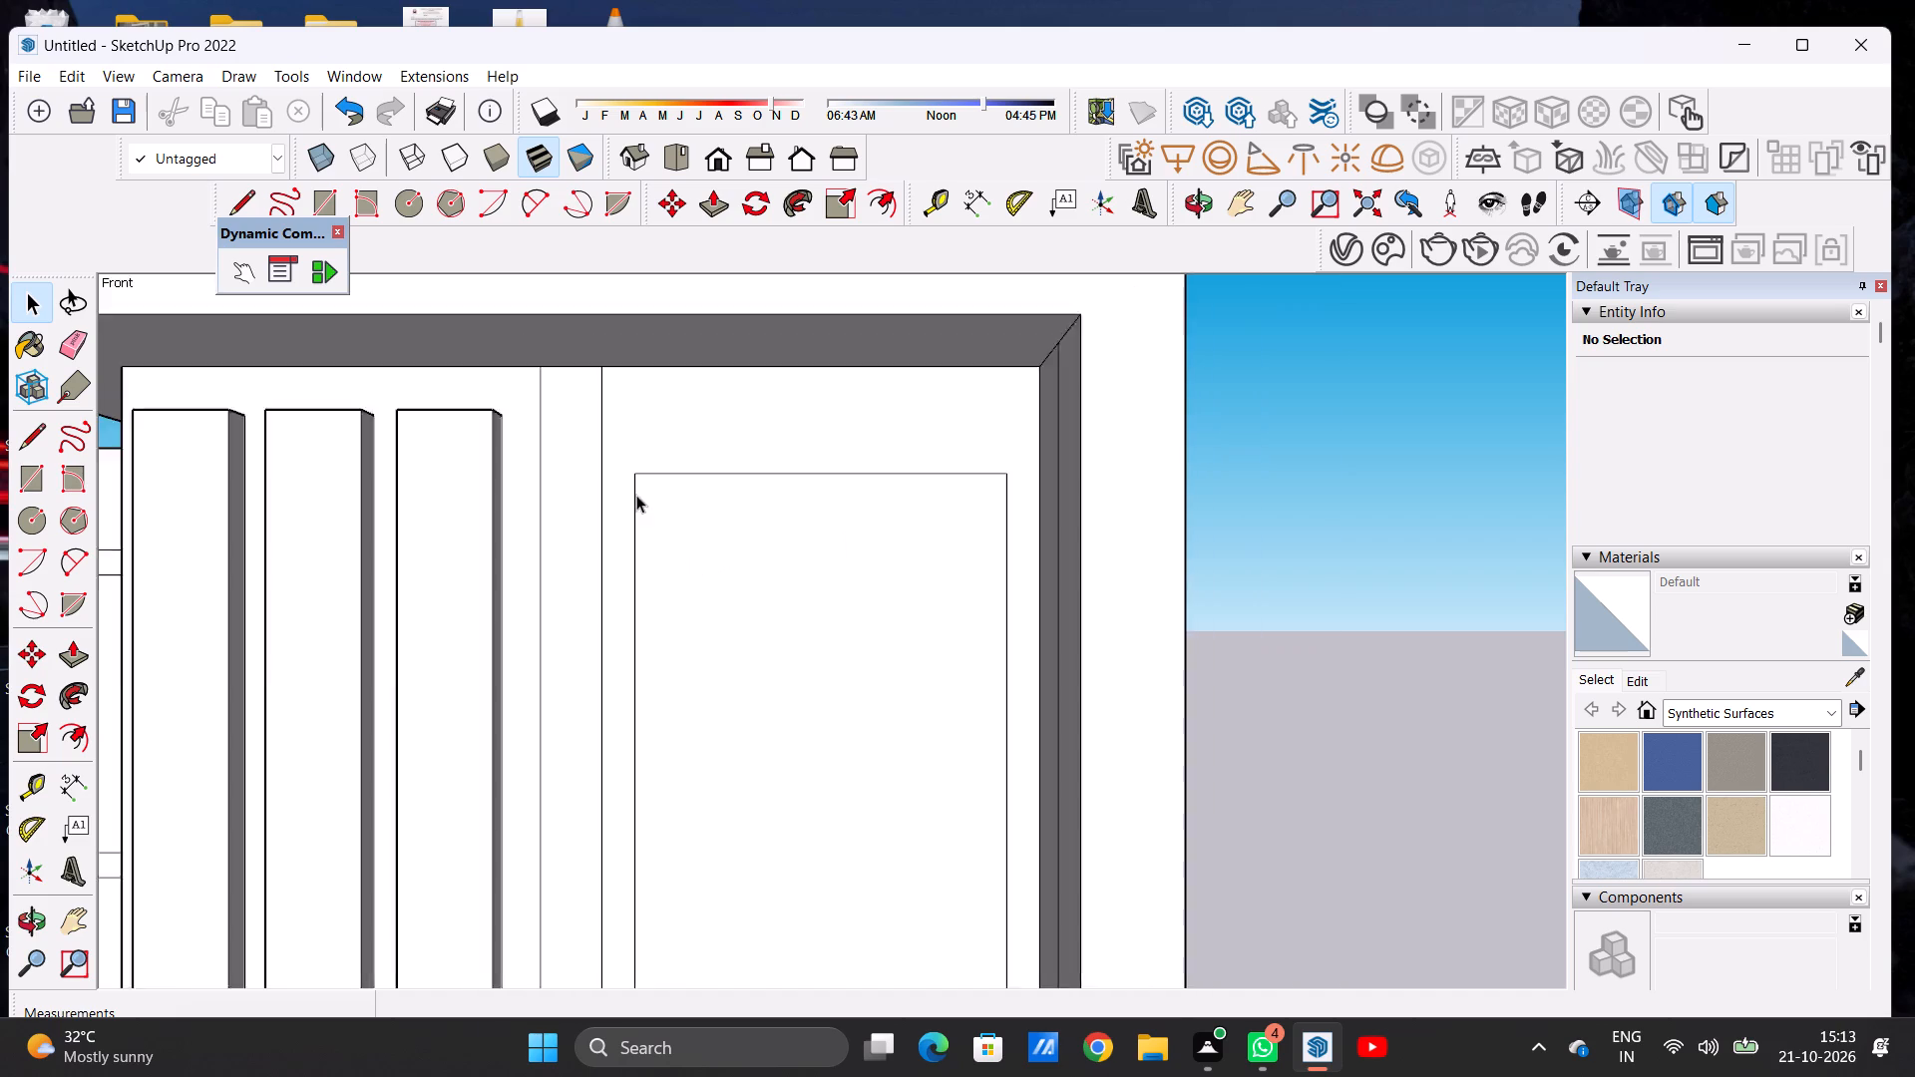
scroll(636, 495, "down", 20)
scroll(636, 495, "down", 4)
scroll(839, 466, "up", 1)
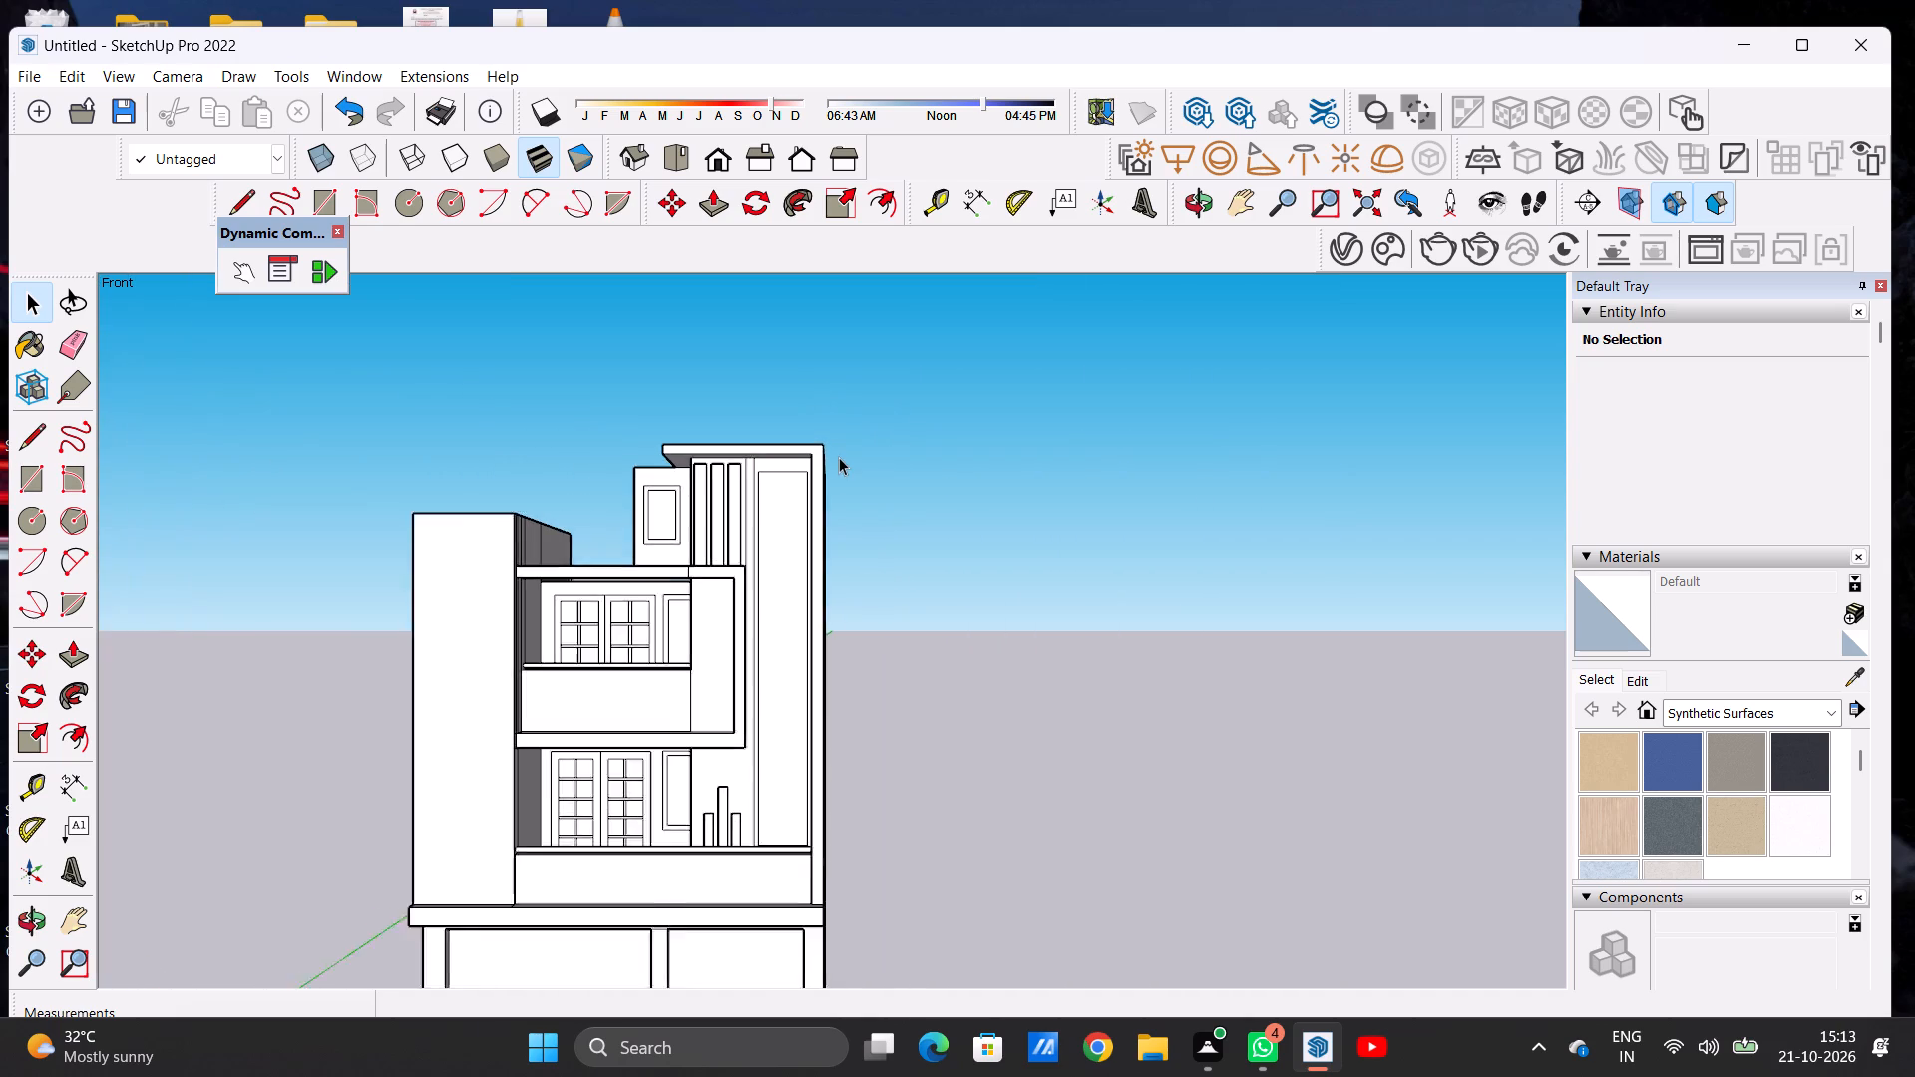
scroll(839, 457, "up", 2)
scroll(839, 457, "down", 1)
scroll(839, 457, "up", 15)
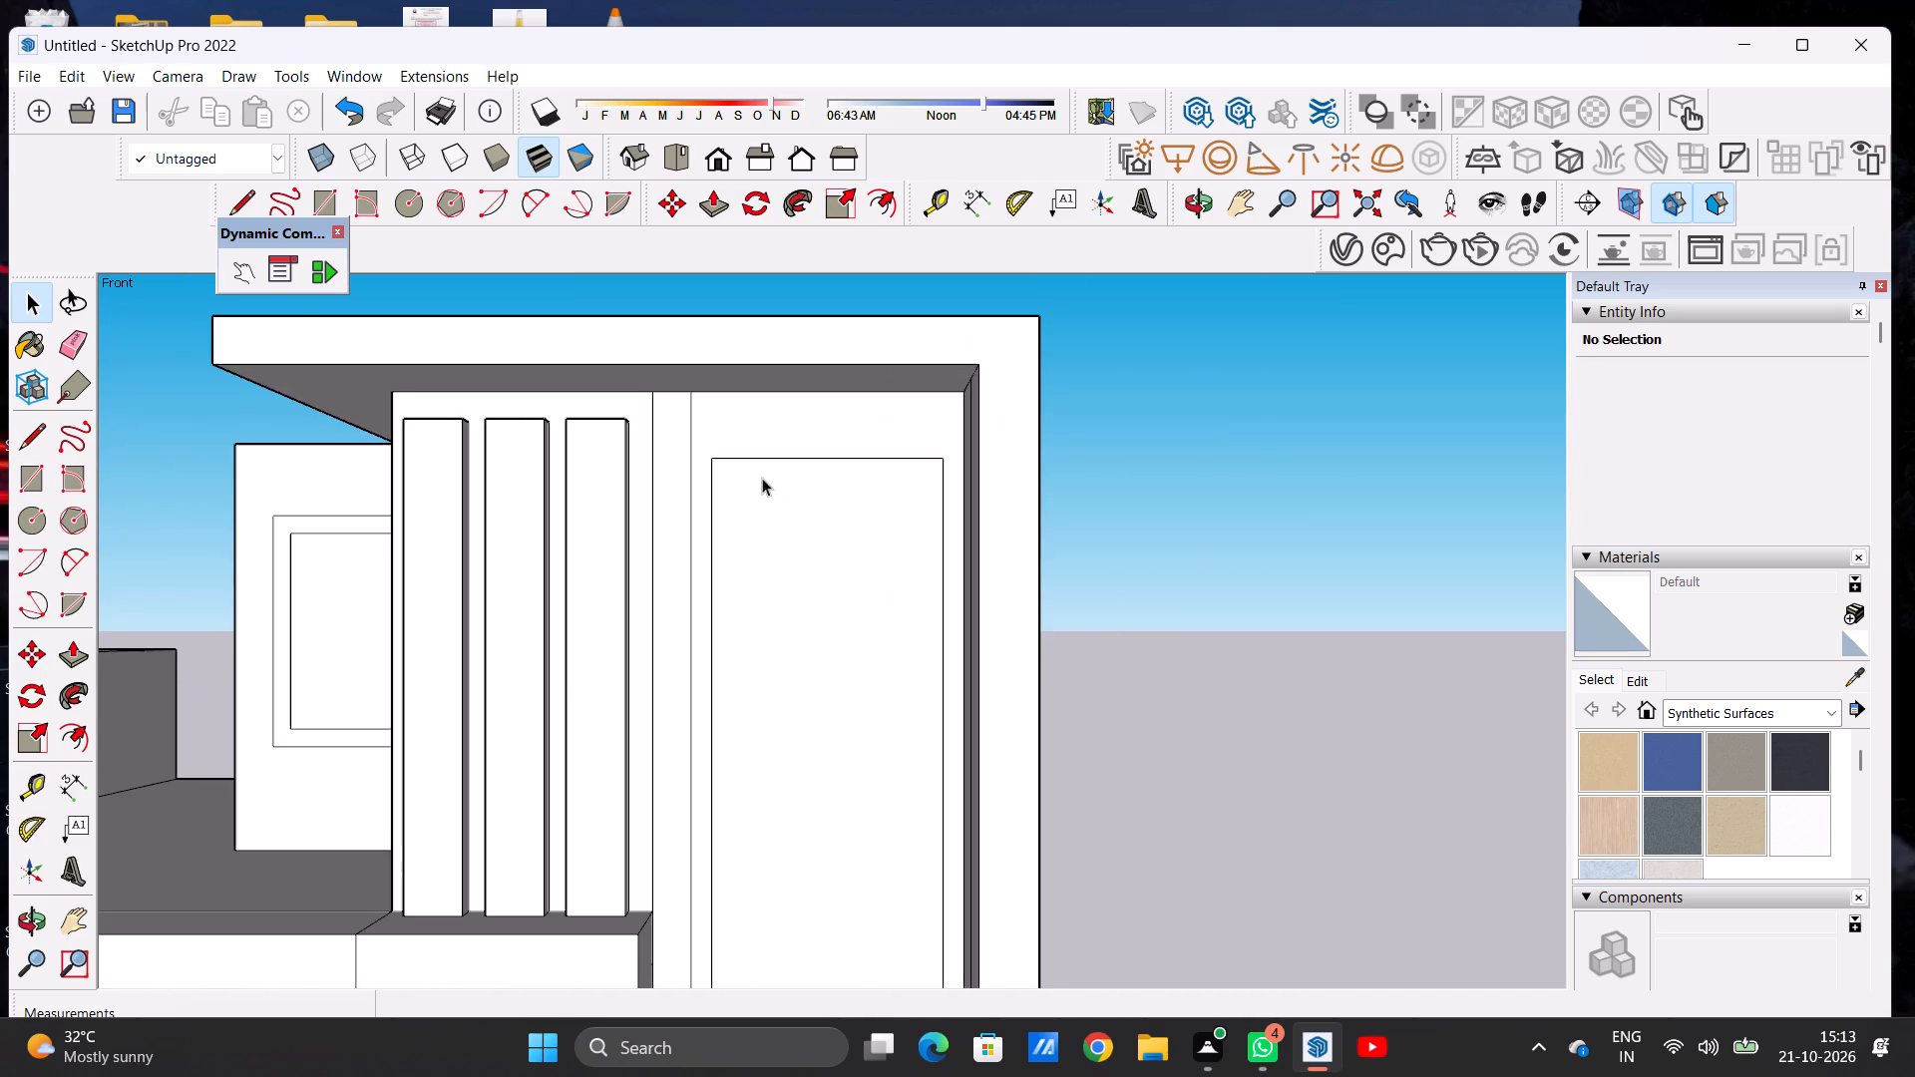
scroll(763, 462, "up", 1)
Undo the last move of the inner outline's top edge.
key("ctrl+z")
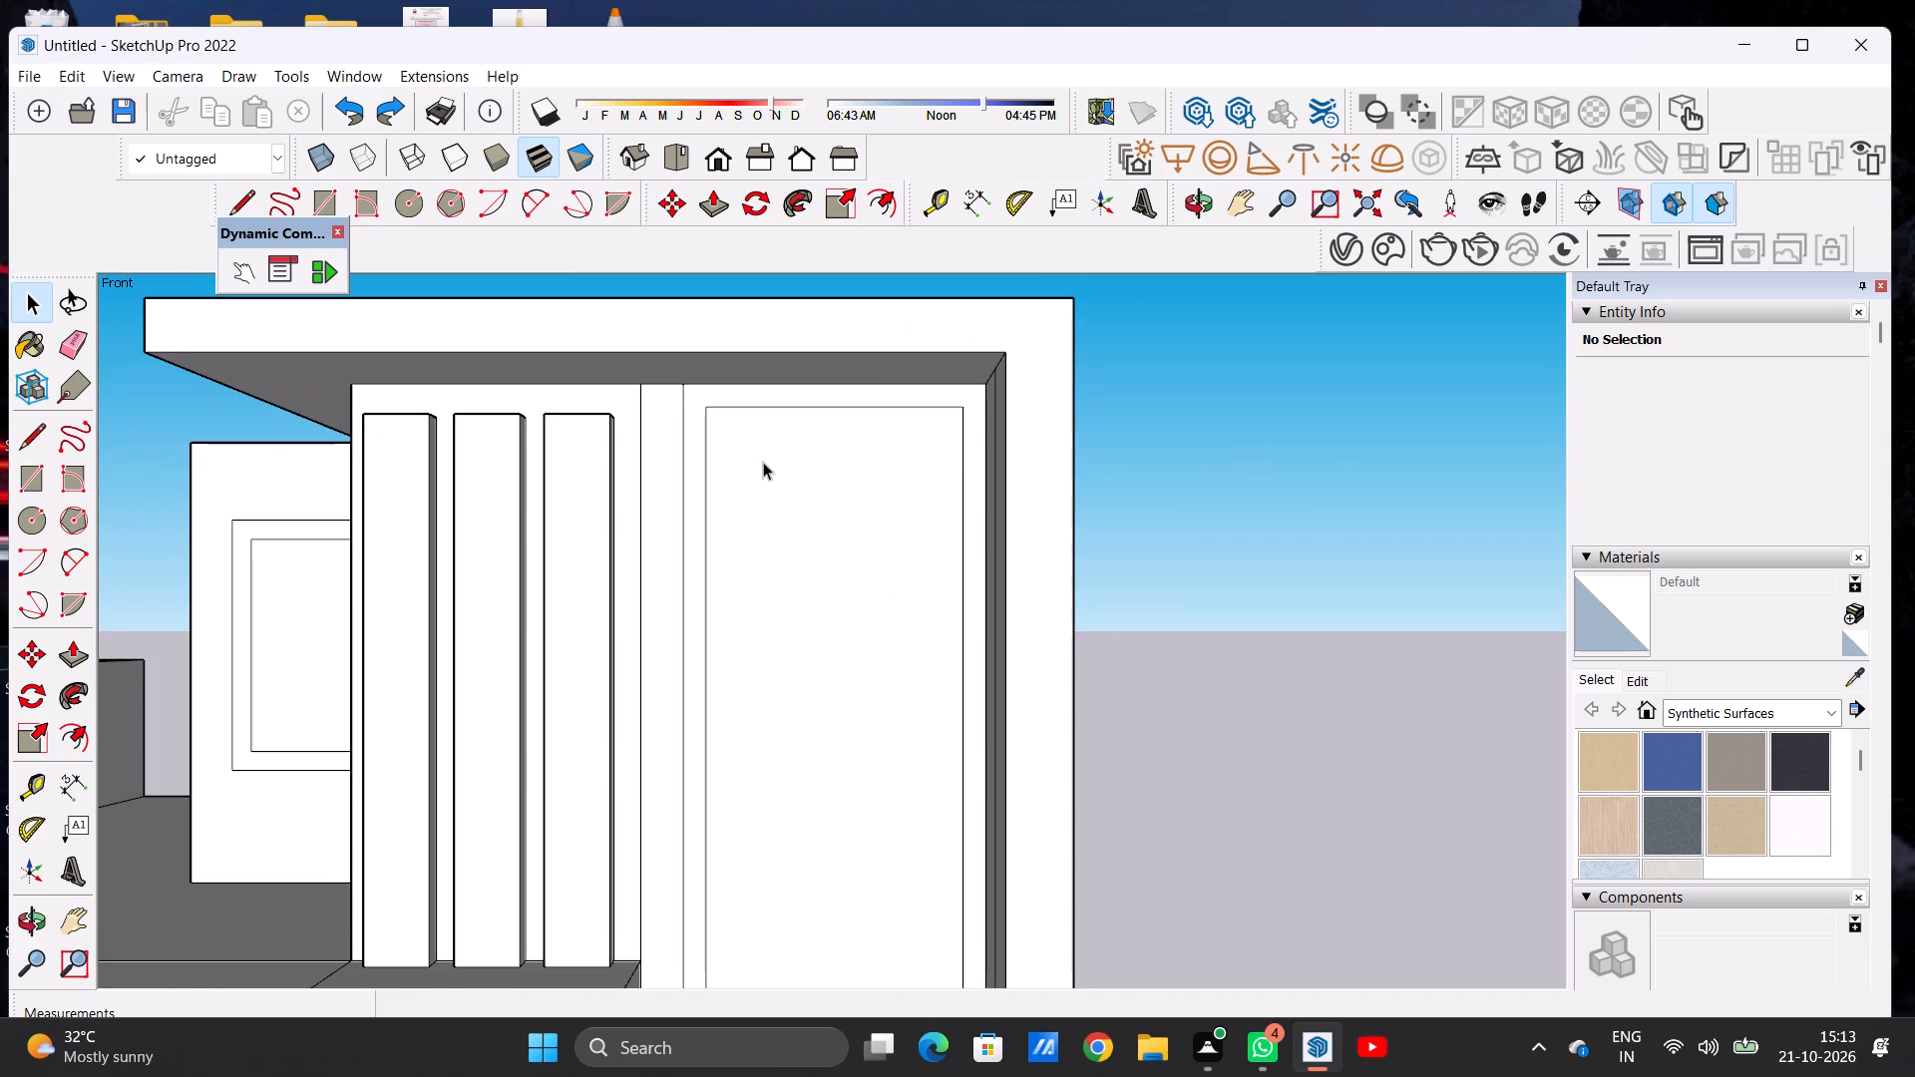
Move the inner outline's top edge straight down to leave a wider border beneath the rooftop slab.
left_click(836, 408)
key("m")
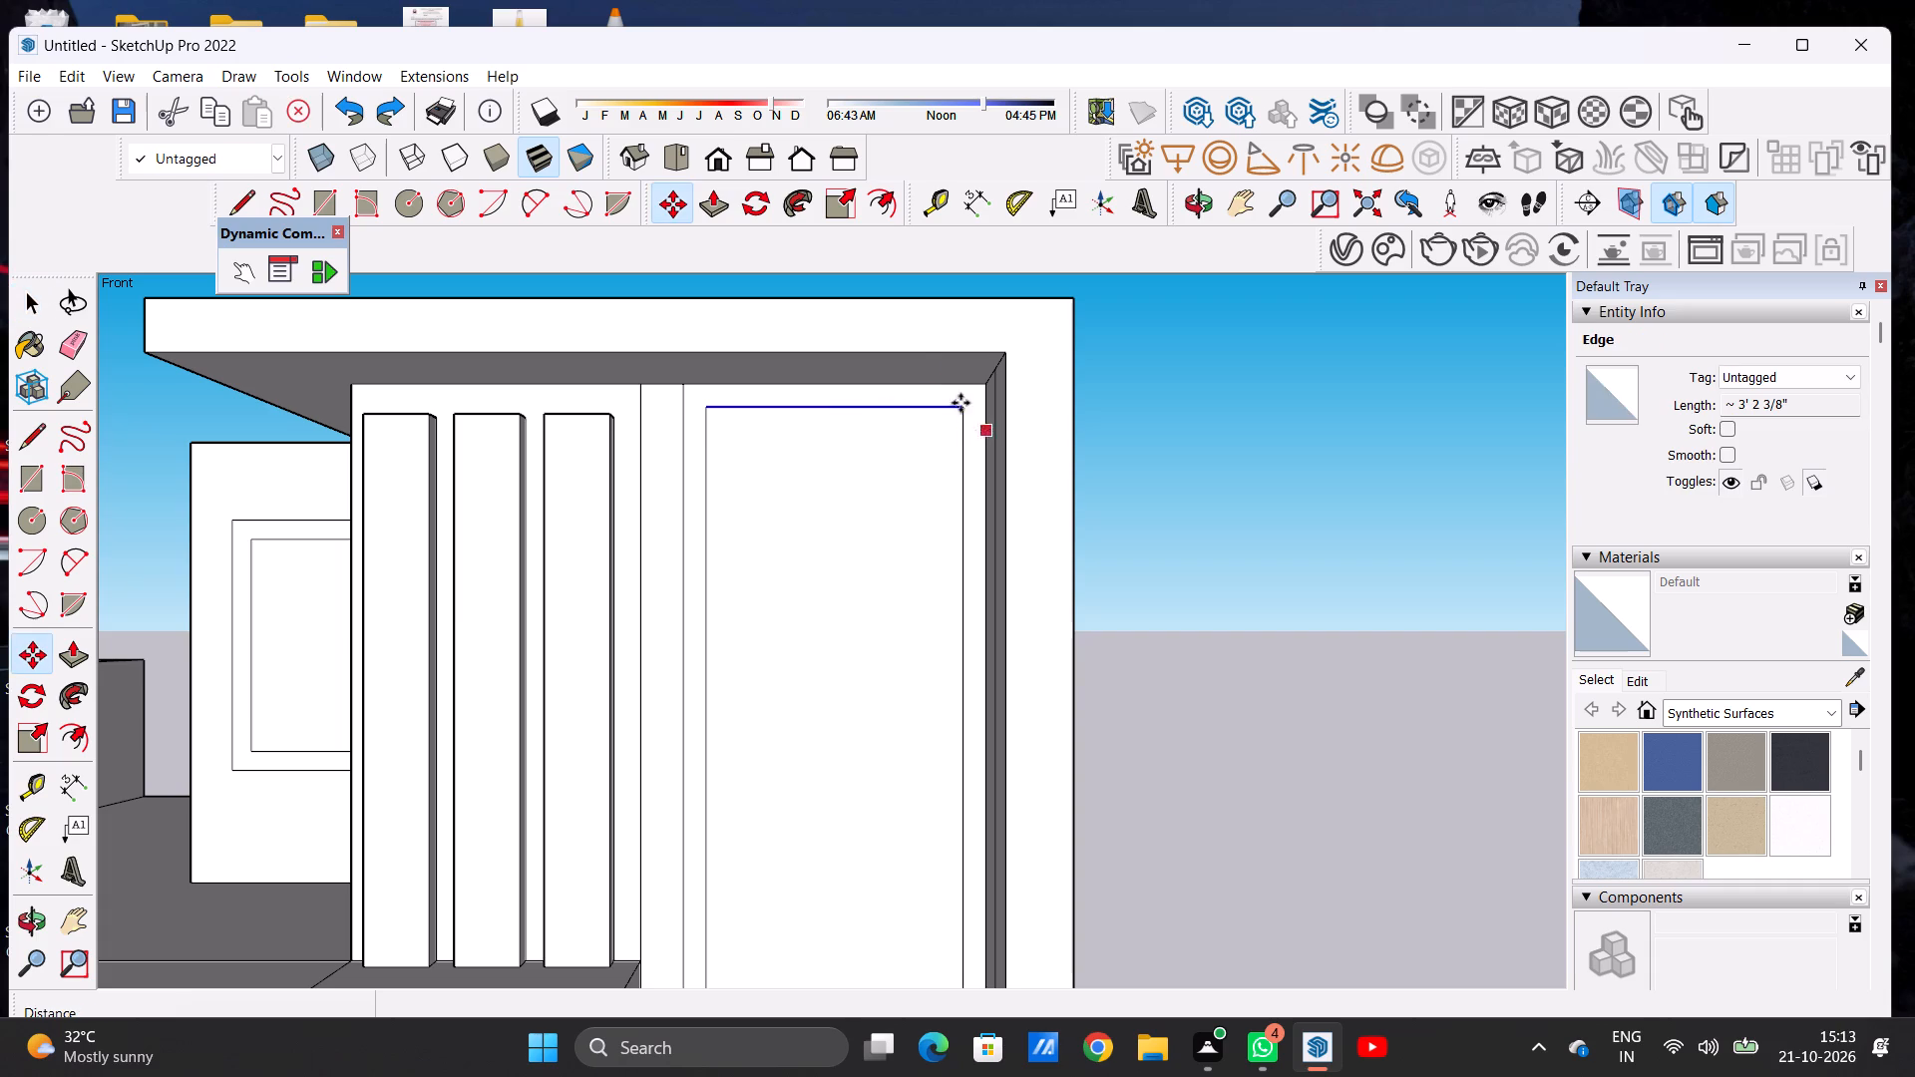
left_click(966, 413)
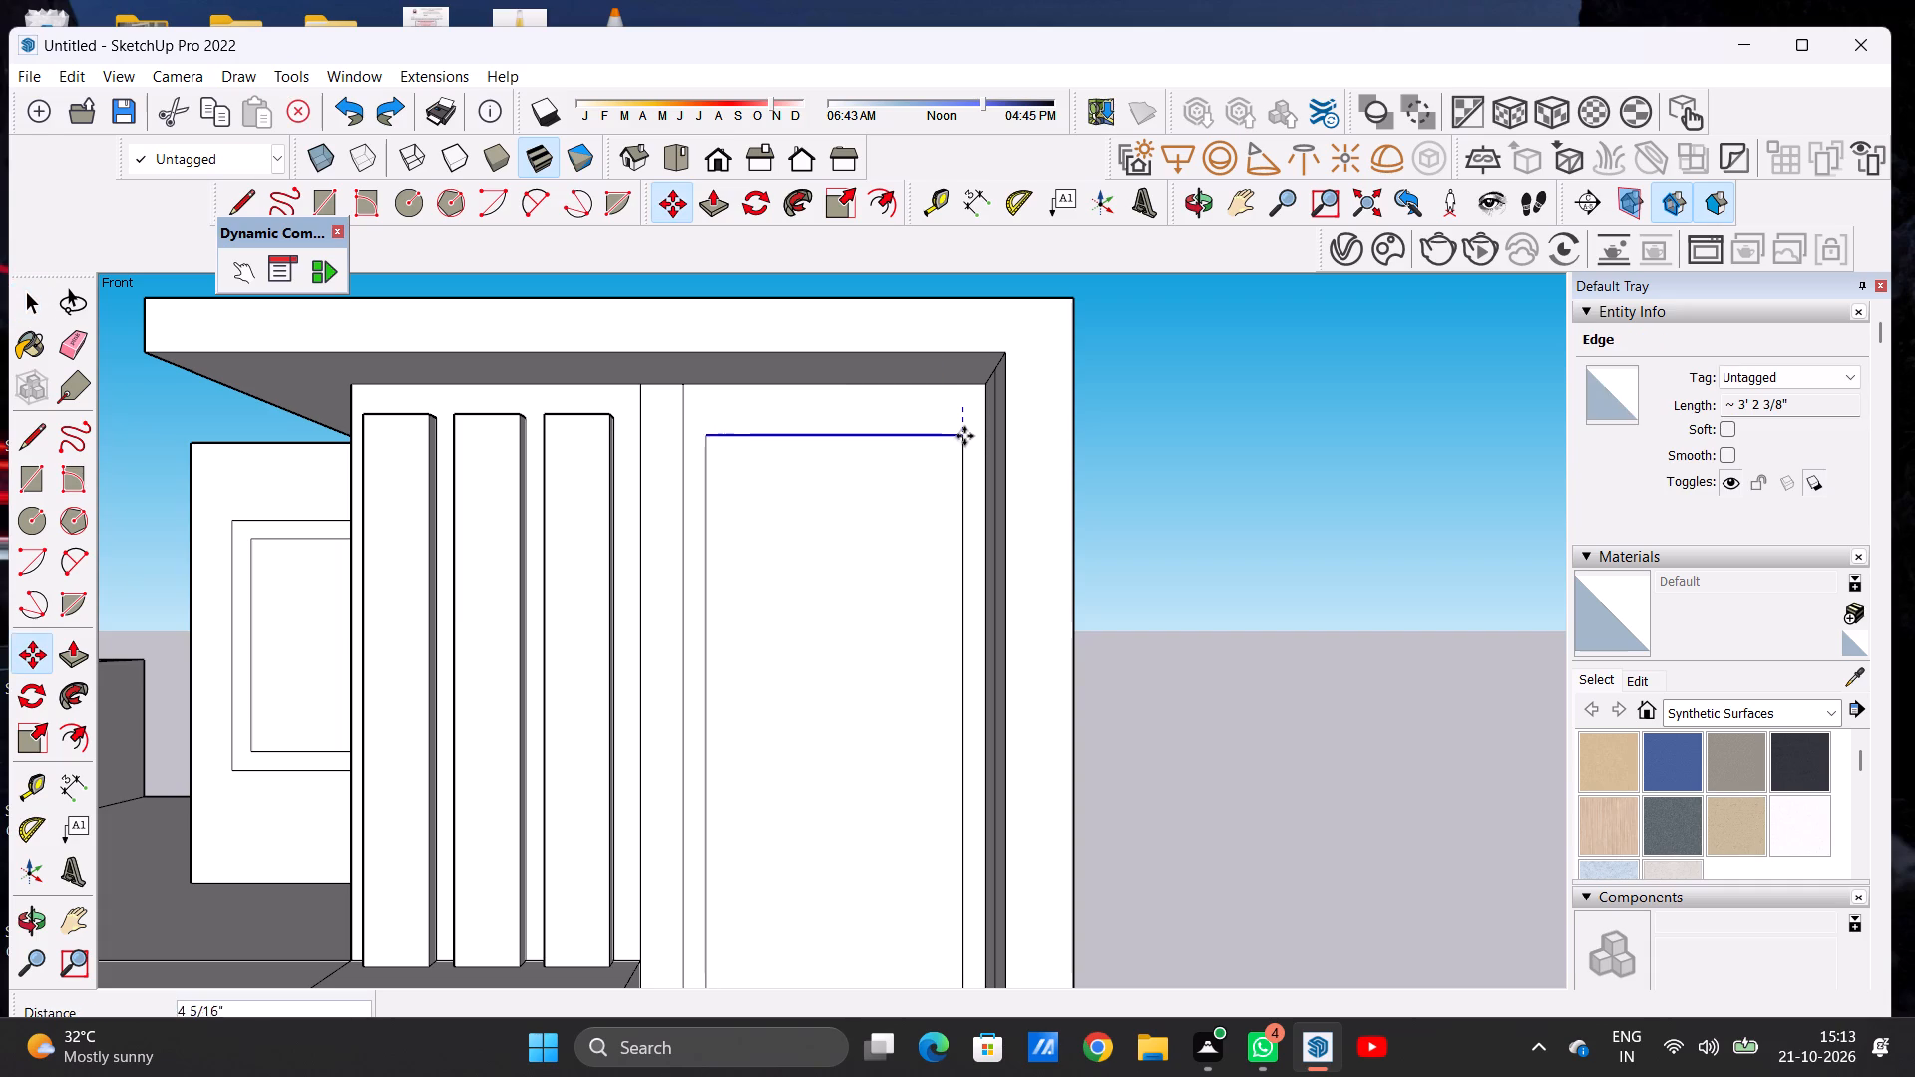
left_click(964, 470)
key("space")
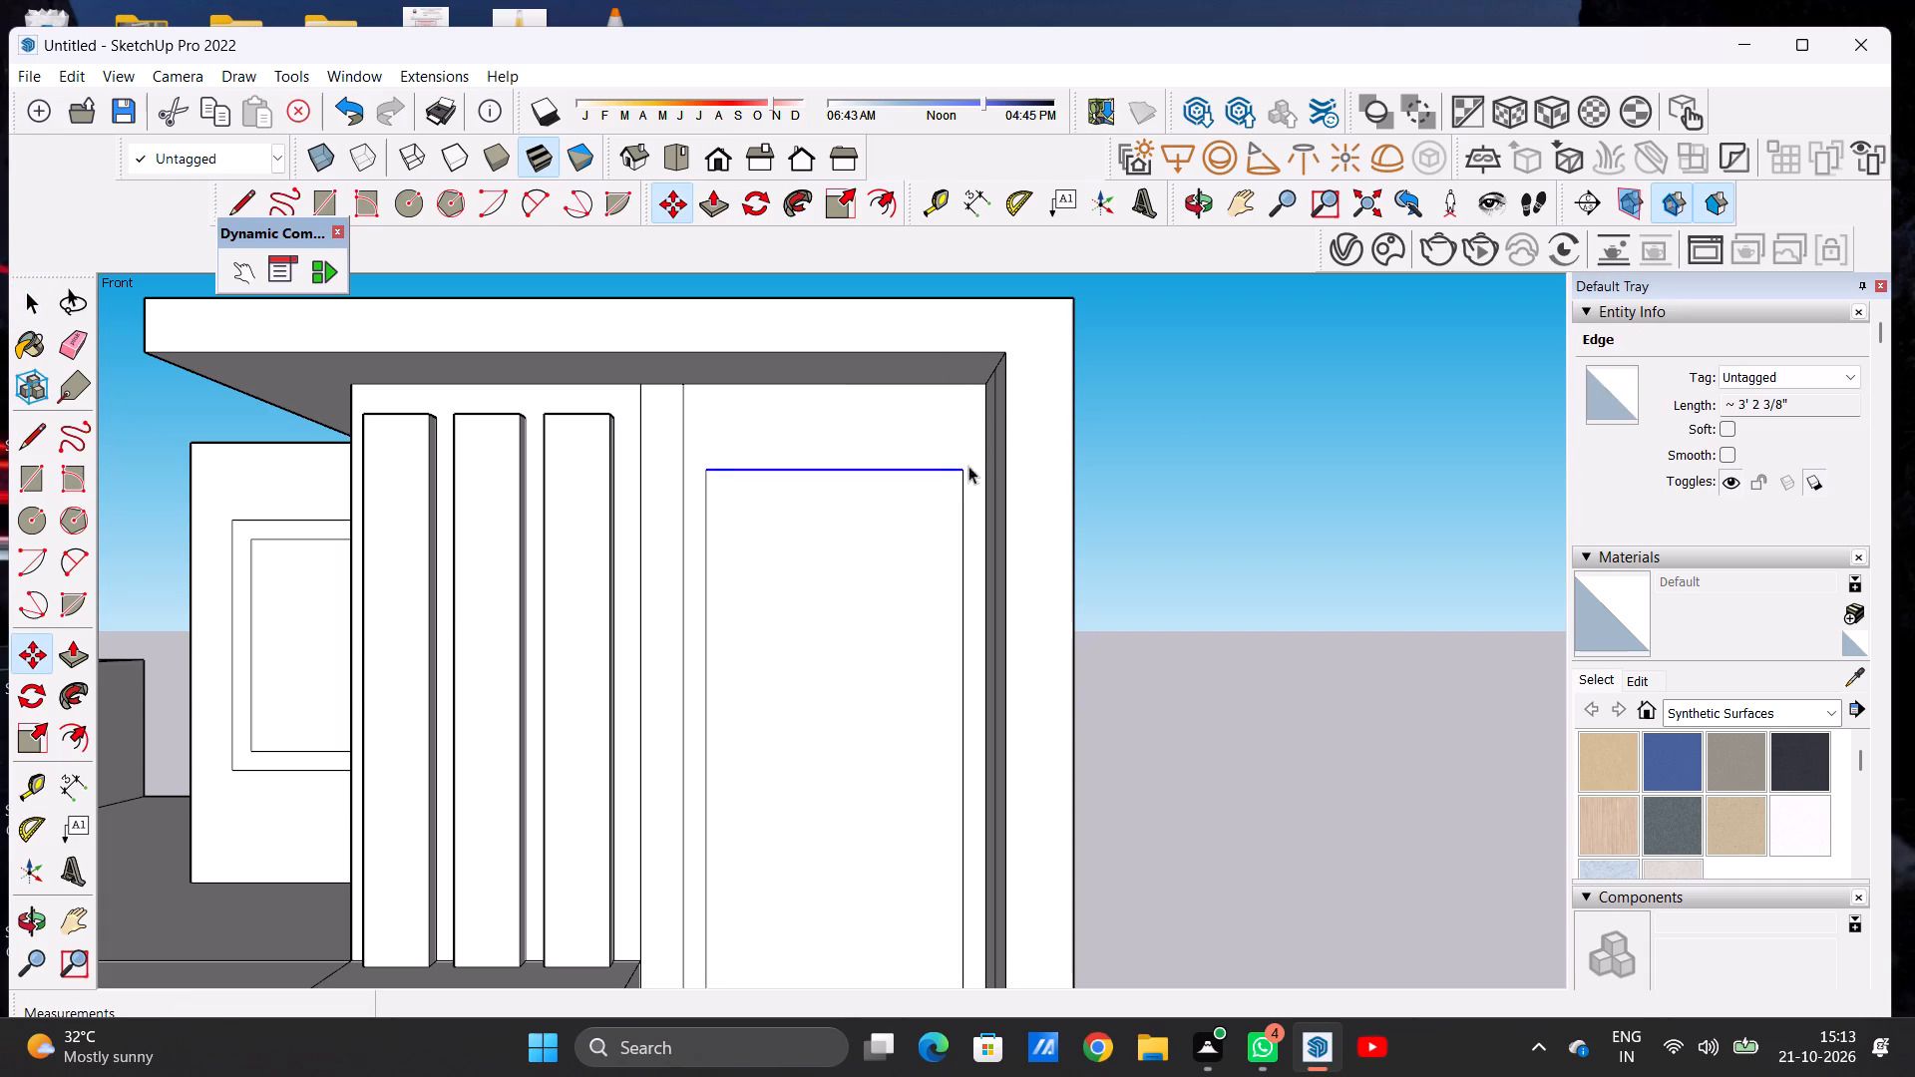
left_click(1287, 383)
Draw a horizontal line about 3' 2 3/8" long across the upper part of the tall panel's inner outline.
scroll(767, 448, "down", 7)
scroll(764, 426, "up", 1)
scroll(761, 422, "down", 12)
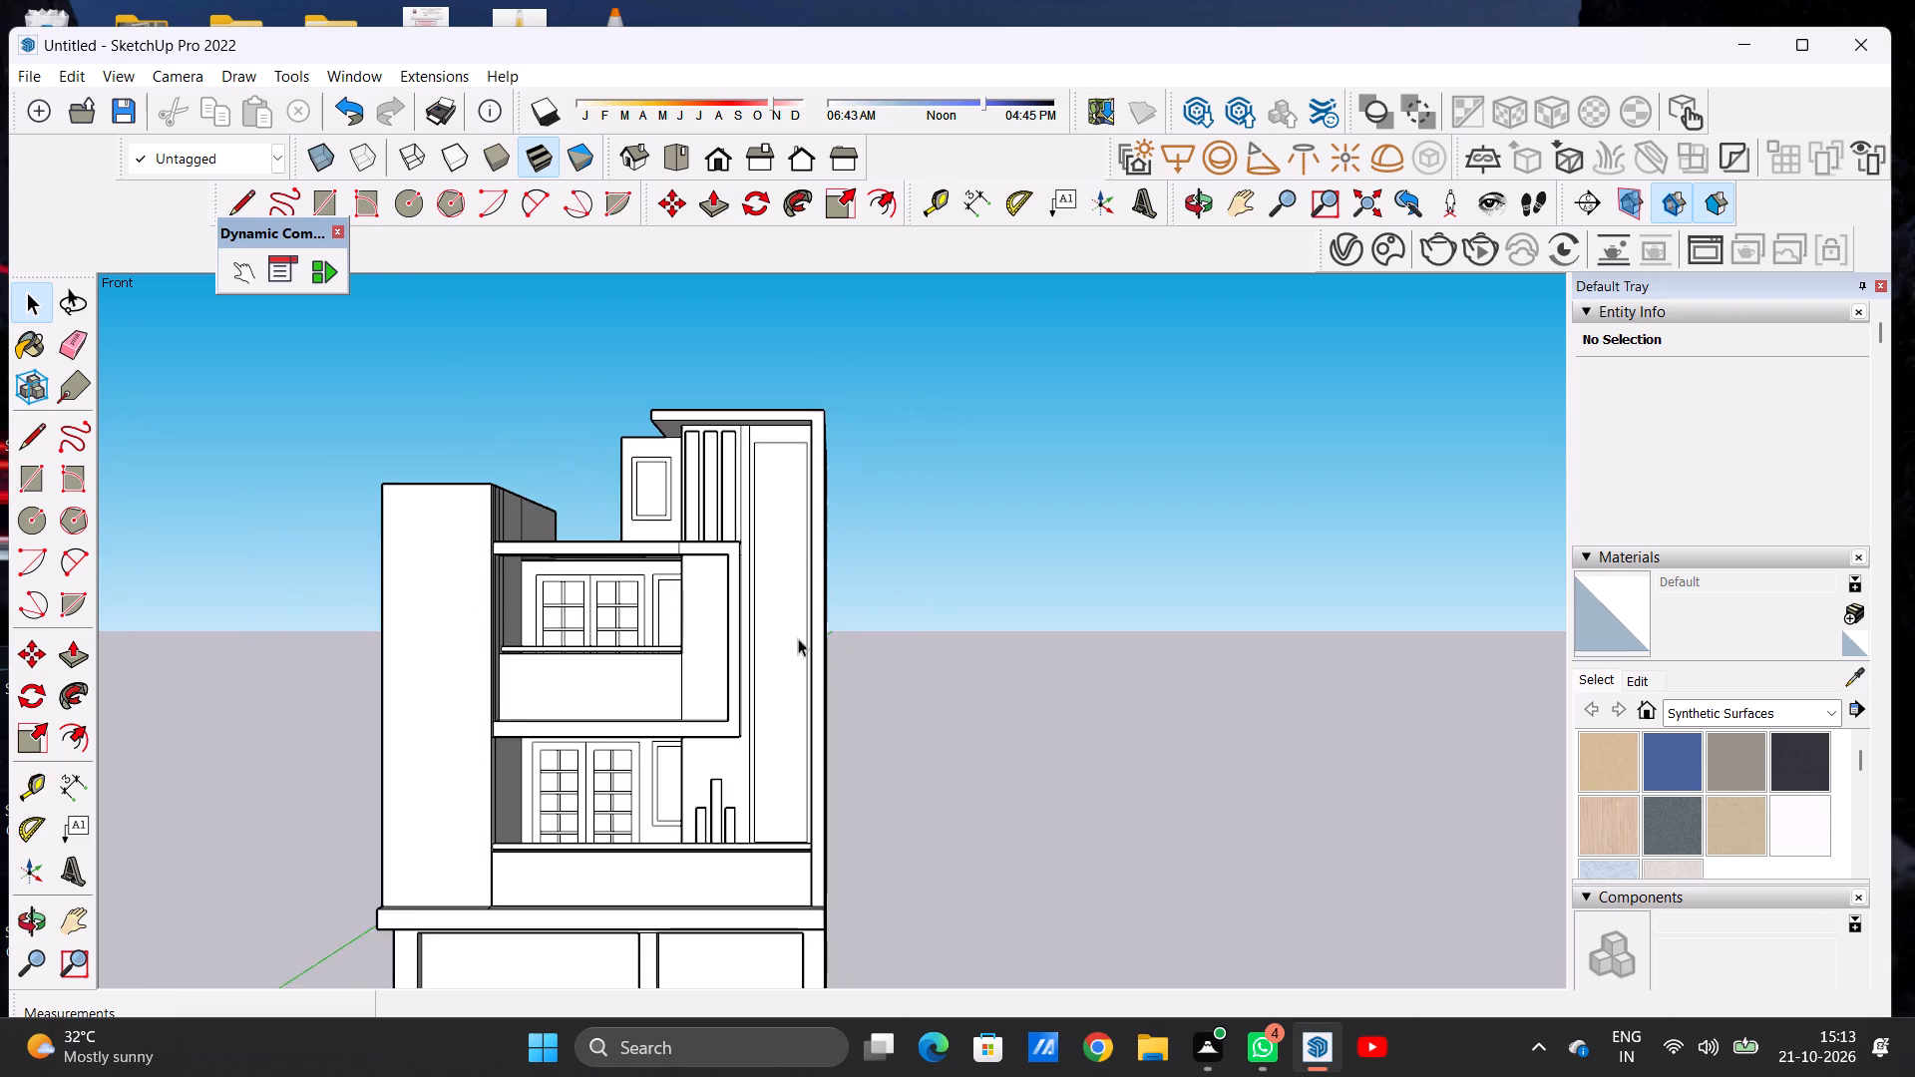
scroll(797, 642, "up", 4)
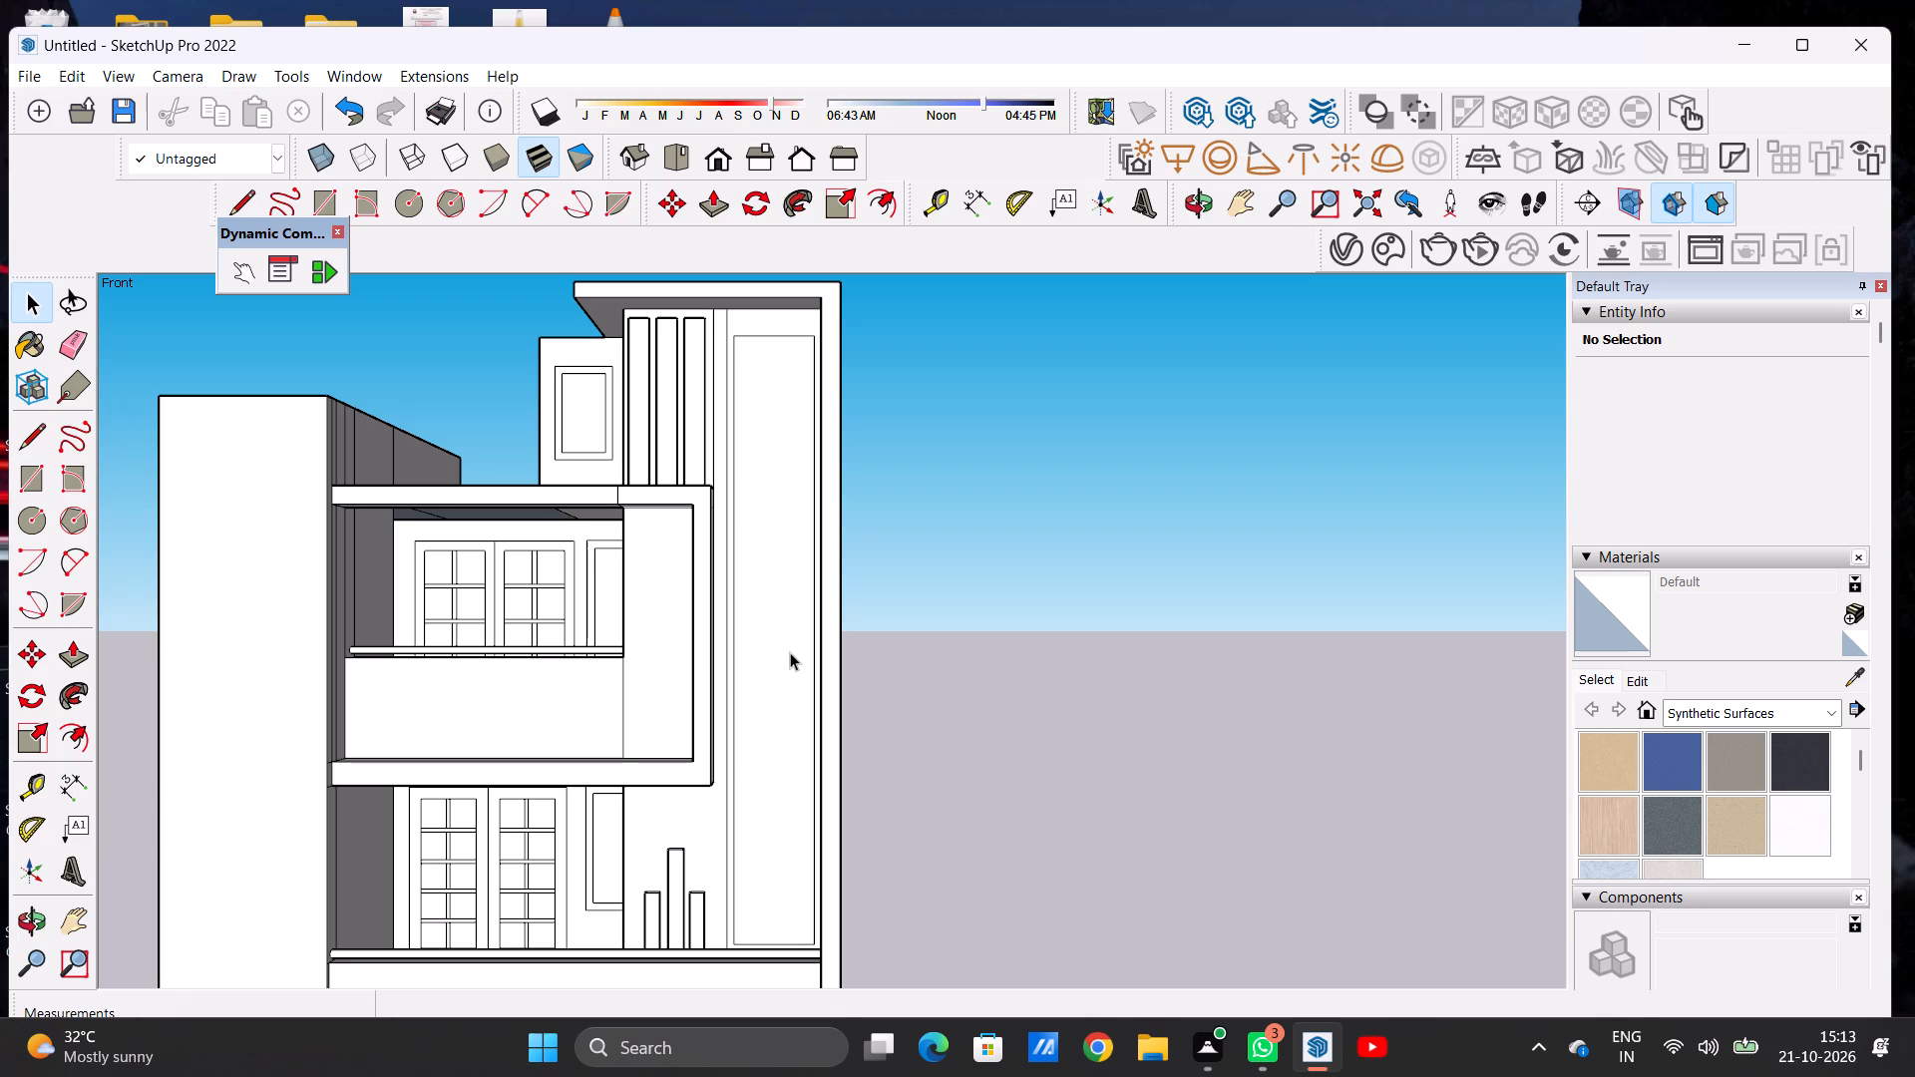
key("l")
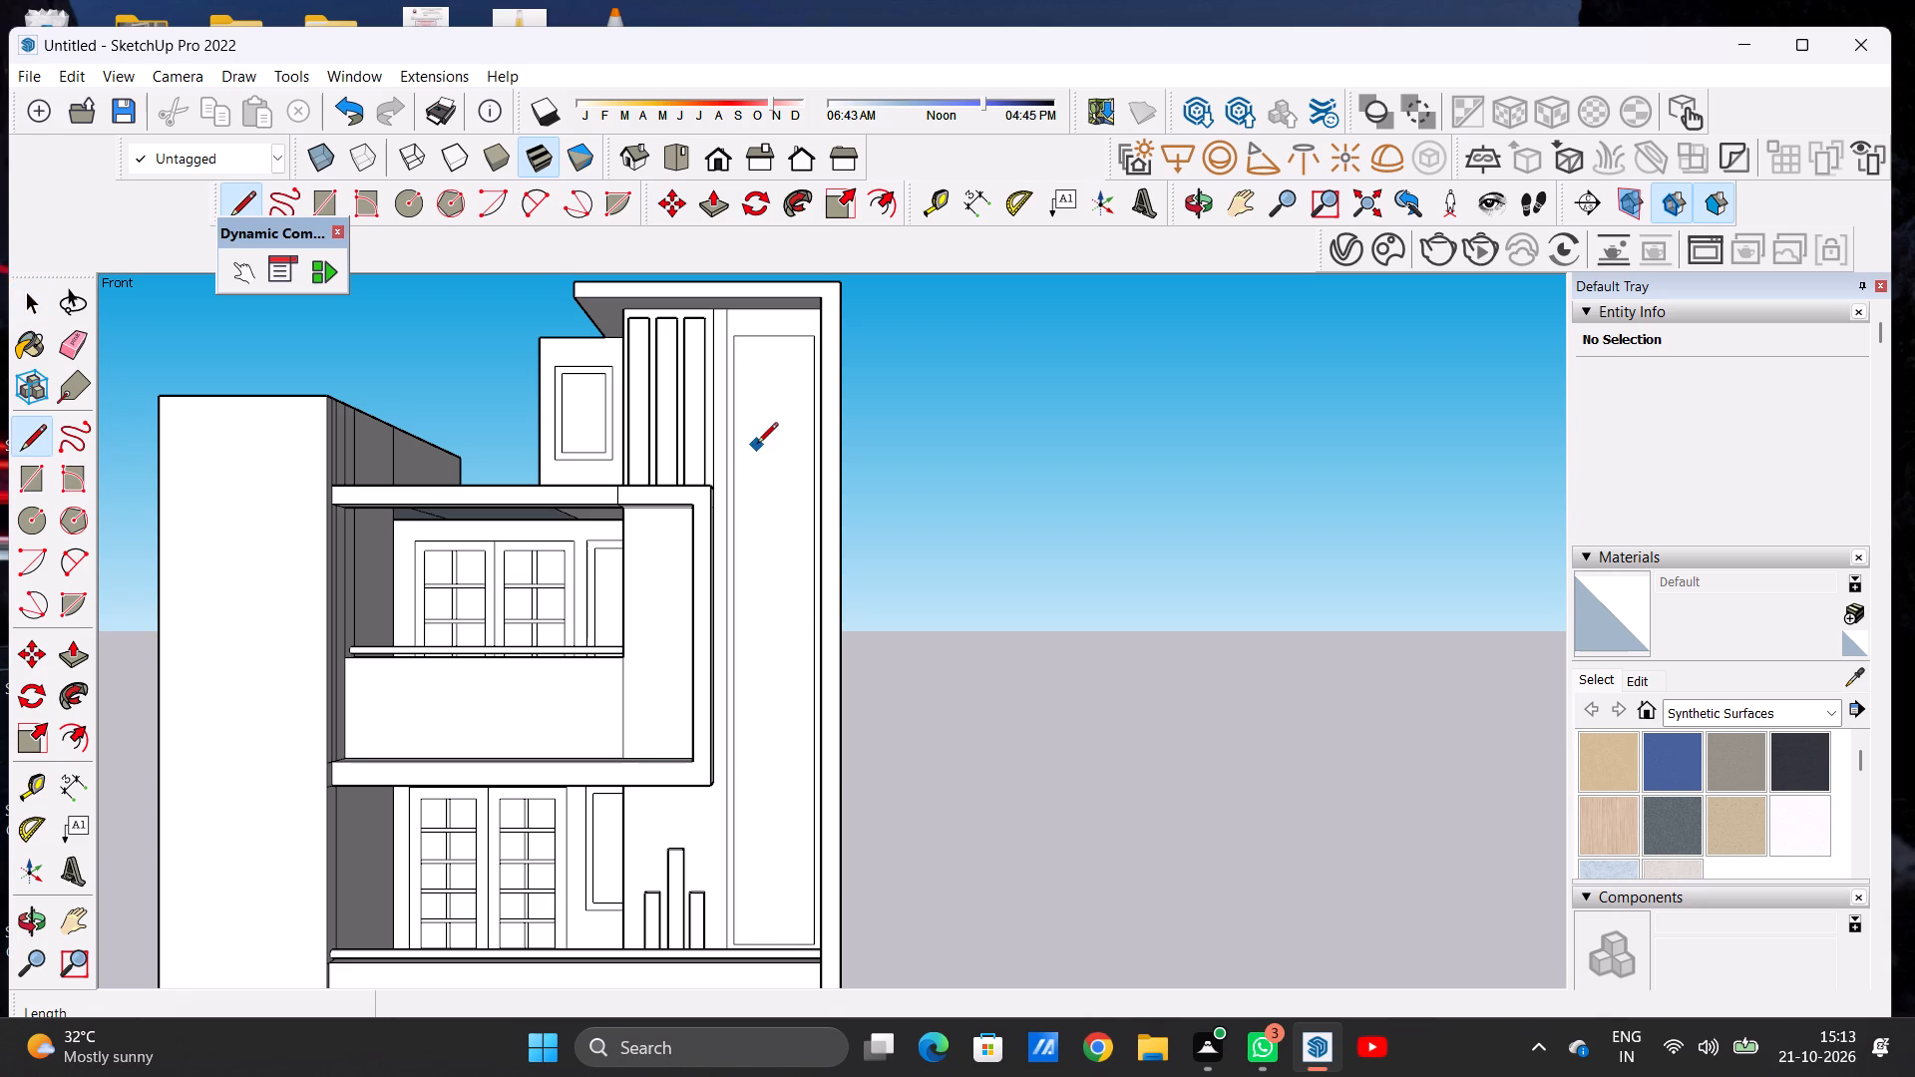
scroll(739, 459, "up", 7)
left_click(739, 459)
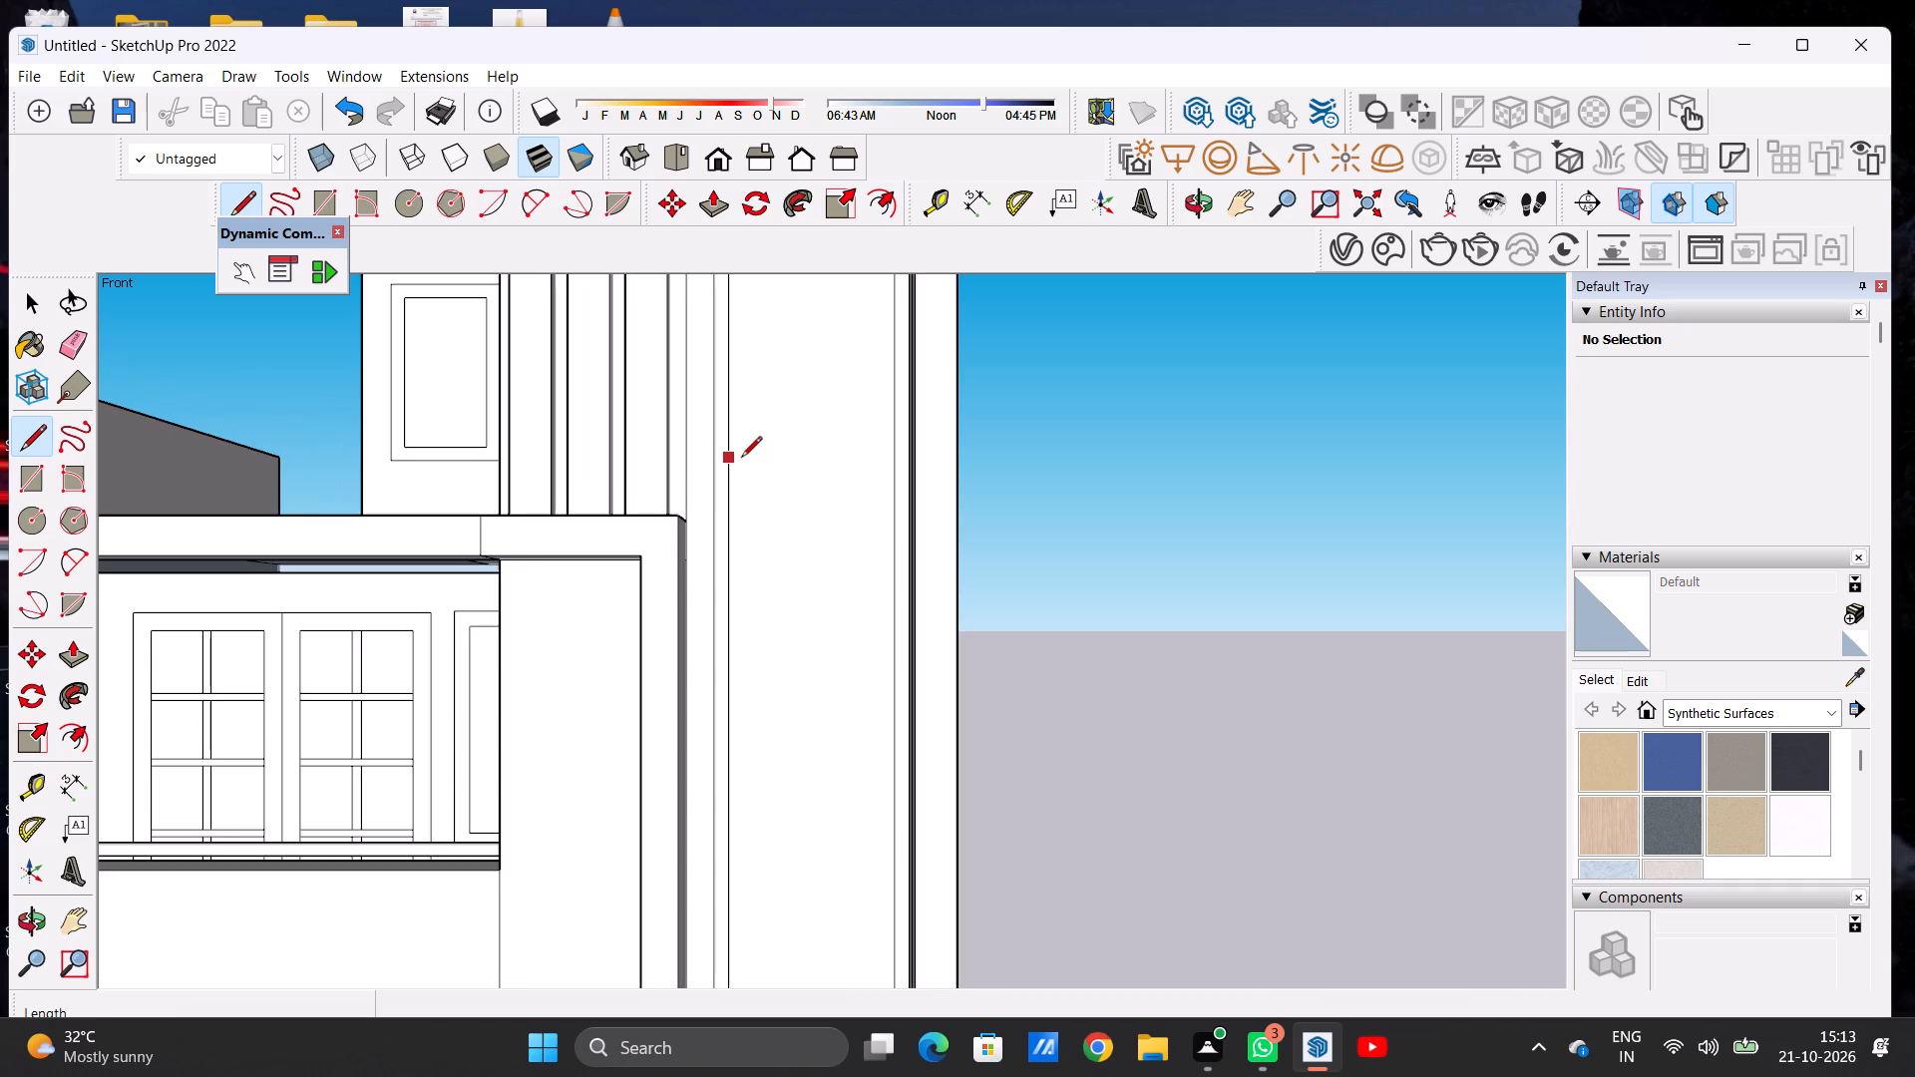
left_click(728, 458)
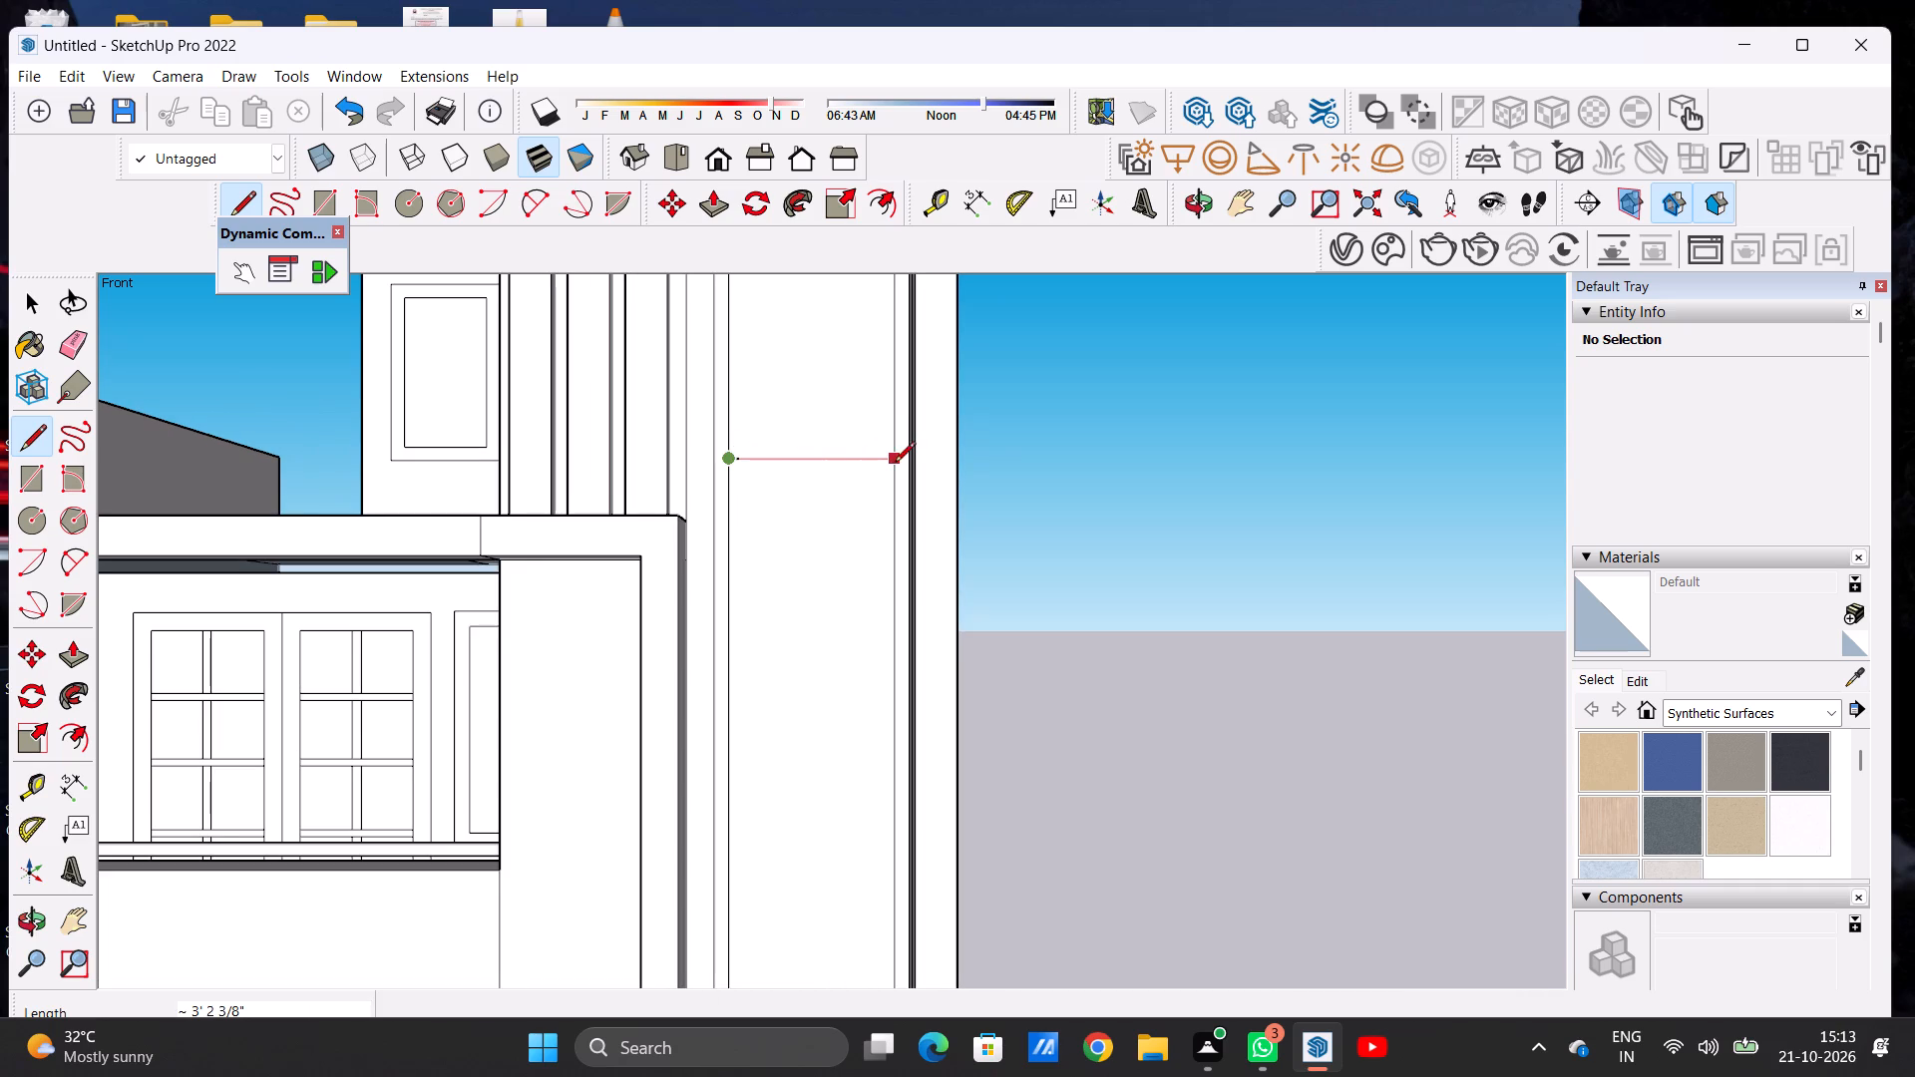
left_click(898, 463)
Draw a parallel line across the inner panel 1 7/8" below the first line, forming a thin horizontal strip.
scroll(761, 438, "down", 12)
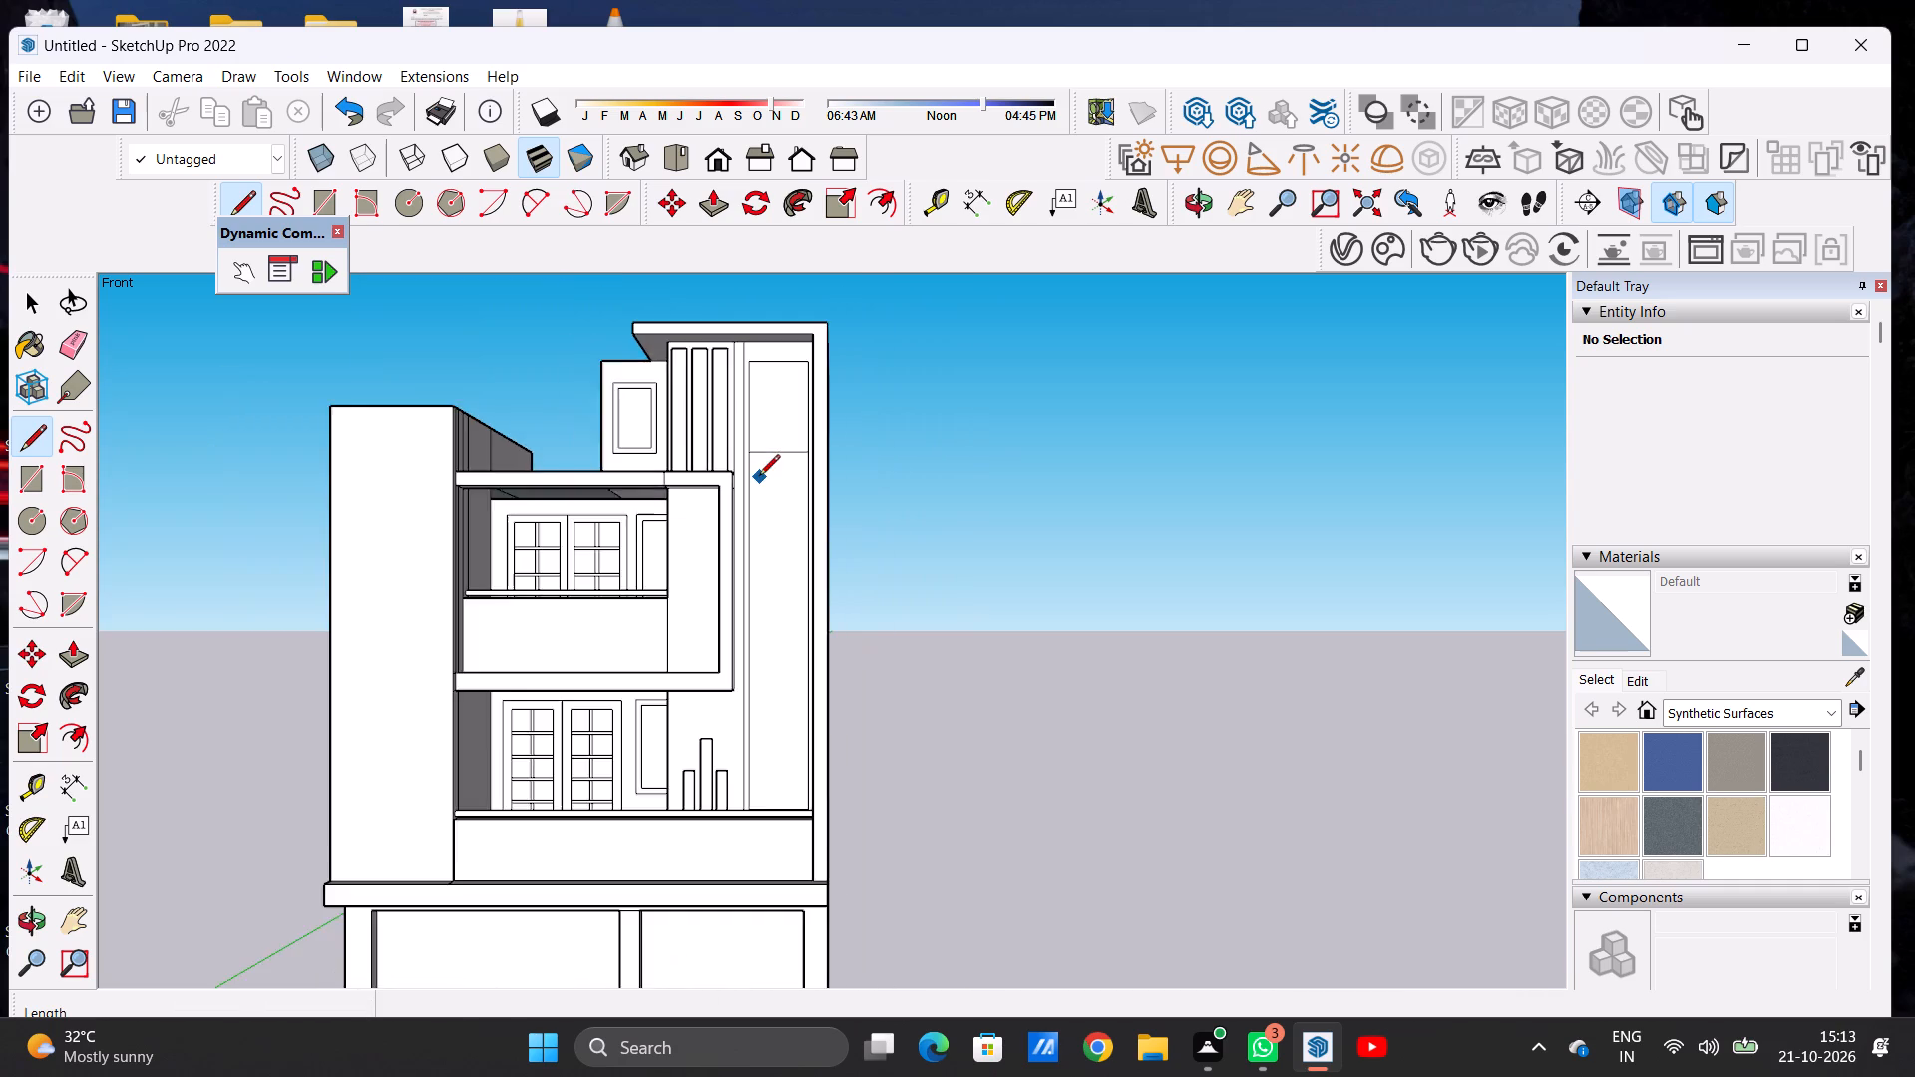
scroll(759, 477, "up", 19)
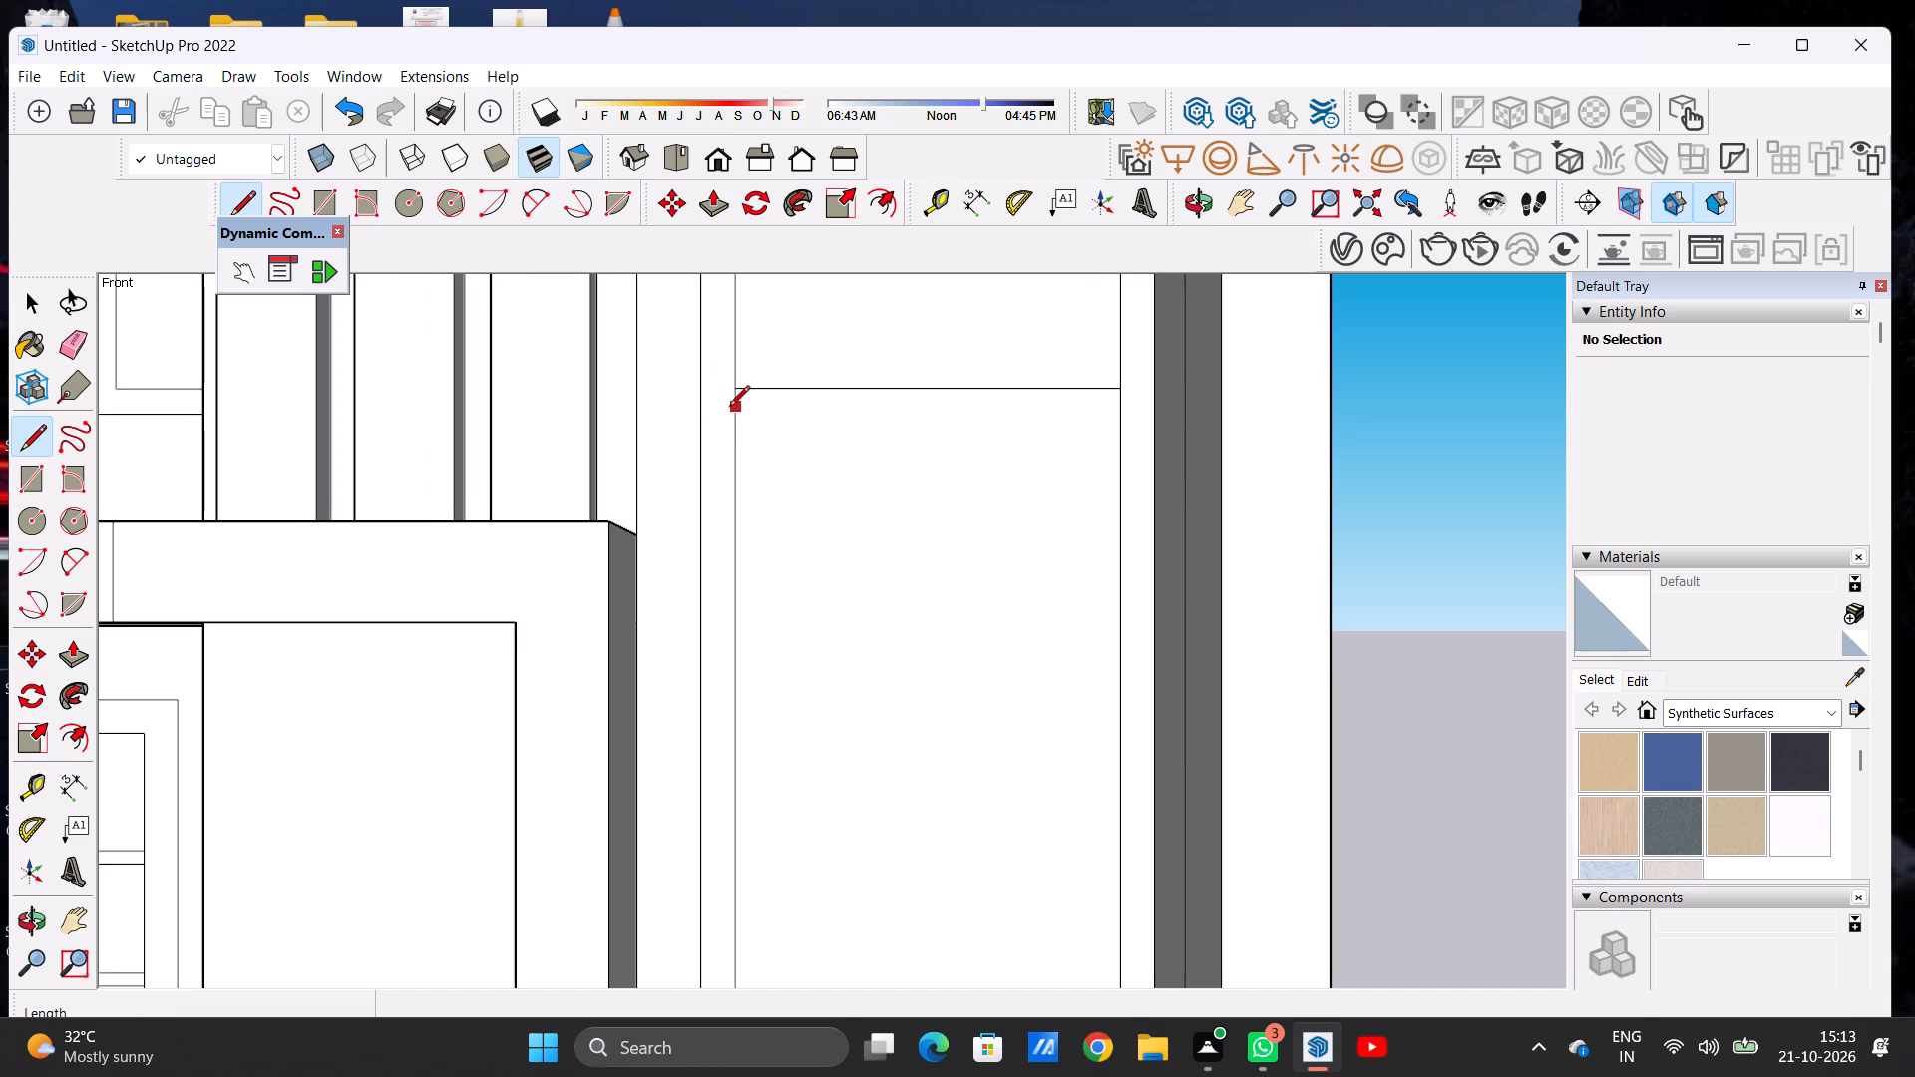
scroll(731, 408, "up", 6)
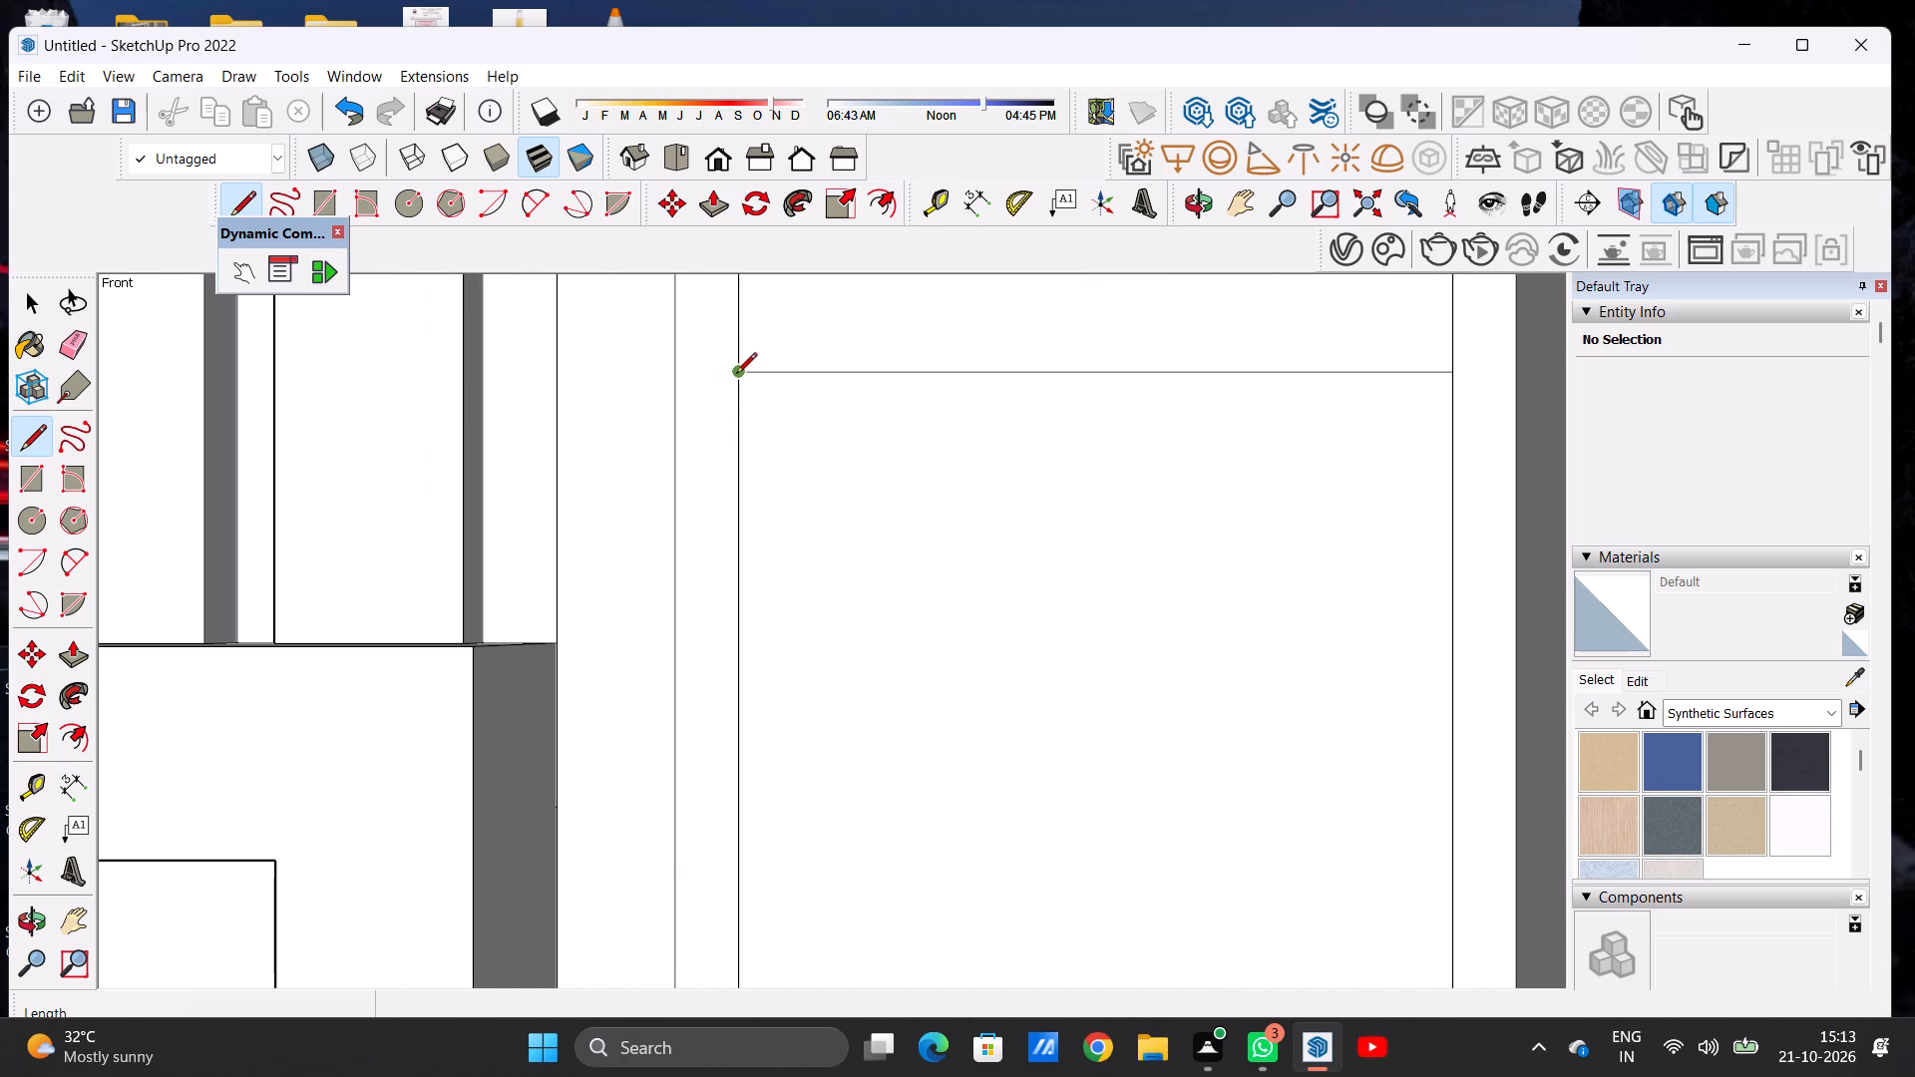
left_click(736, 375)
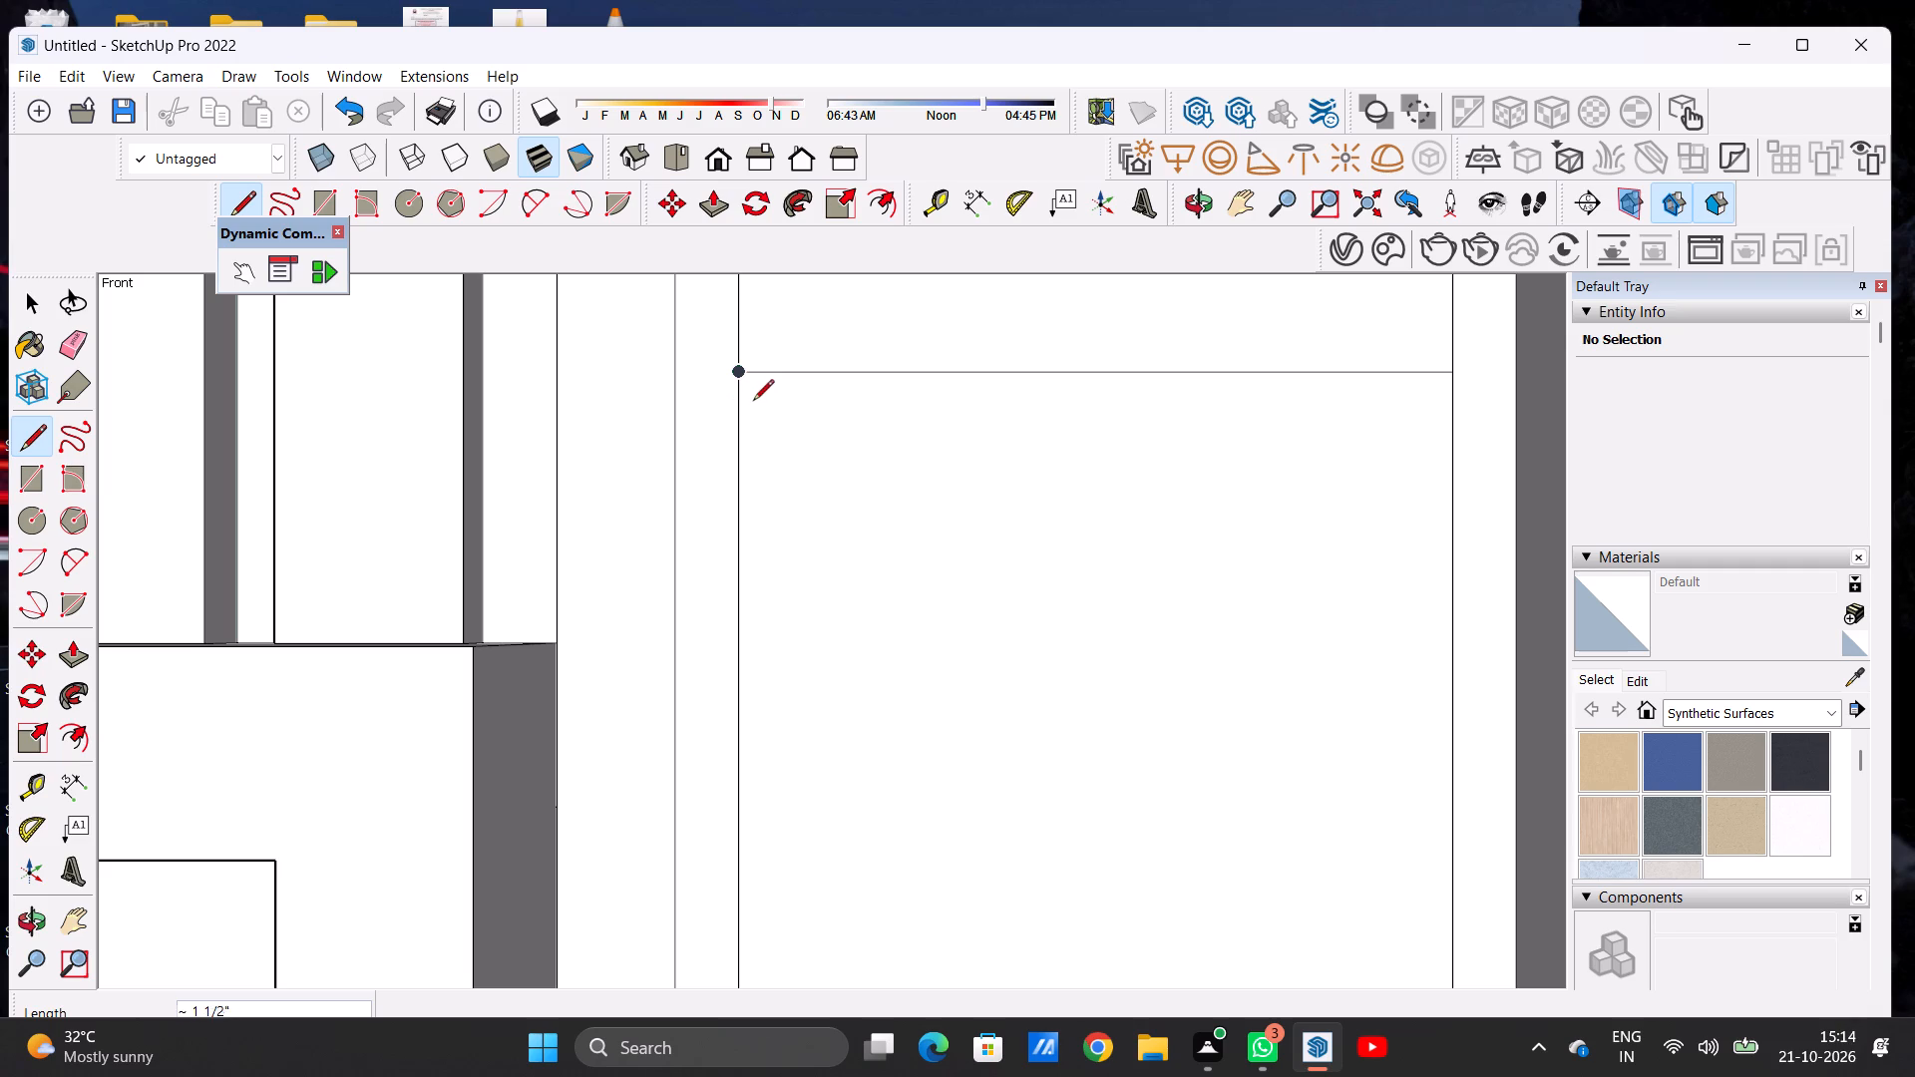
left_click(749, 407)
left_click(740, 409)
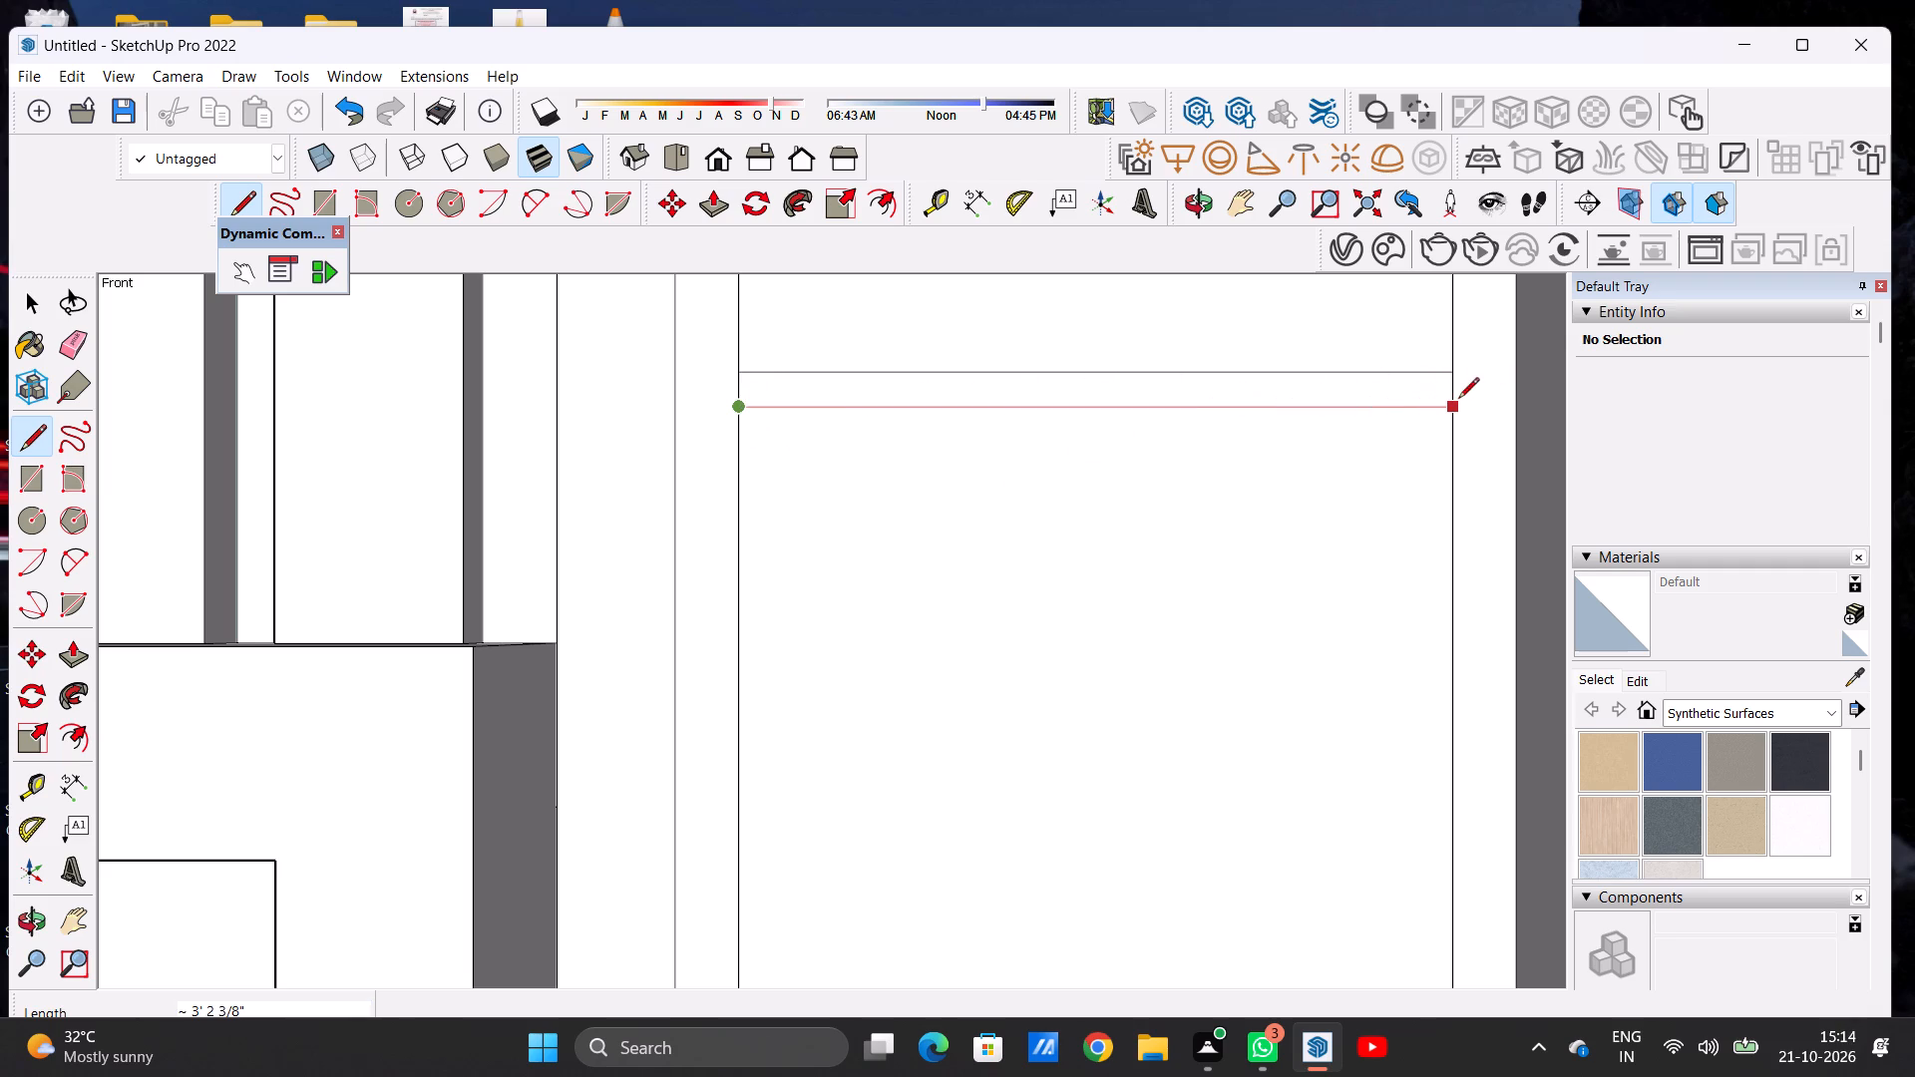
left_click(1447, 407)
key("space")
Copy the thin horizontal strip straight down the inner panel by about 4' 4 5/8".
scroll(710, 597, "down", 3)
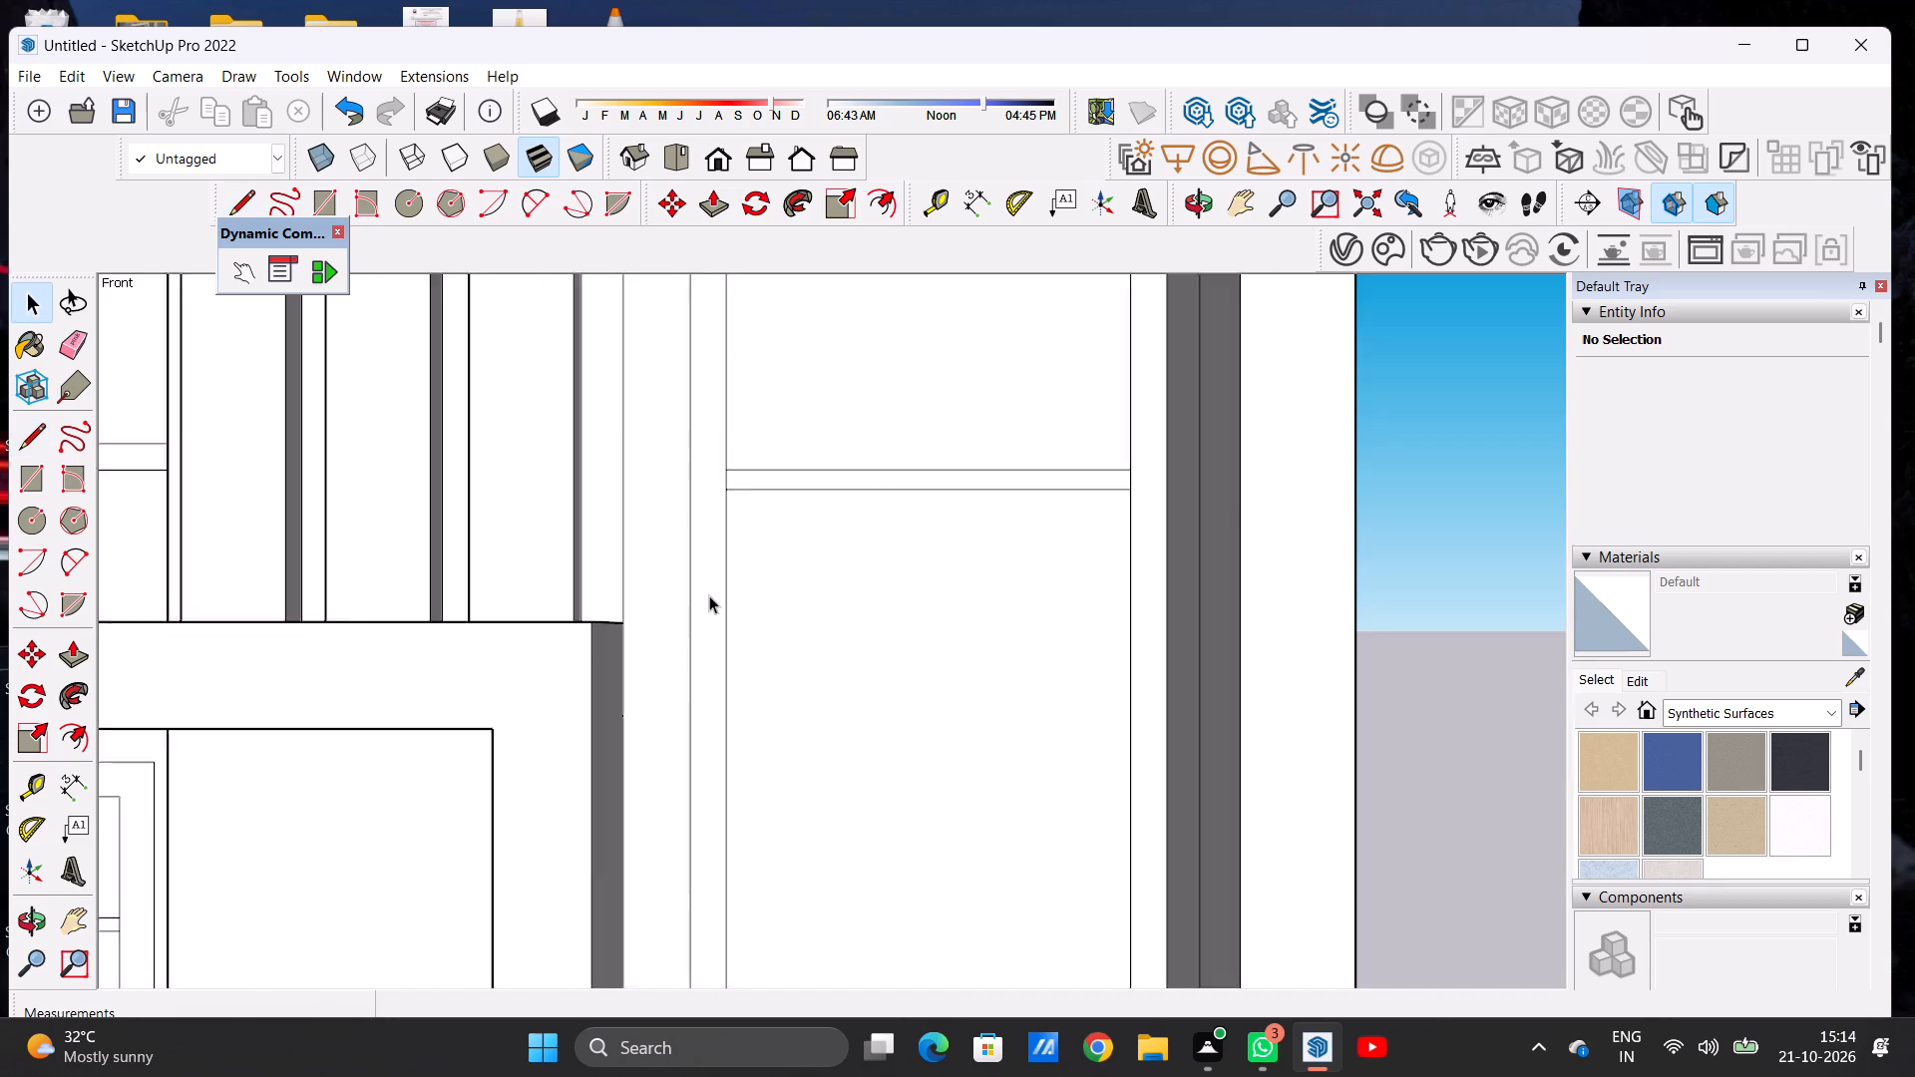
scroll(709, 595, "down", 20)
scroll(709, 595, "down", 9)
scroll(678, 720, "up", 3)
scroll(678, 720, "down", 1)
scroll(678, 720, "up", 3)
scroll(792, 391, "up", 13)
scroll(919, 524, "up", 6)
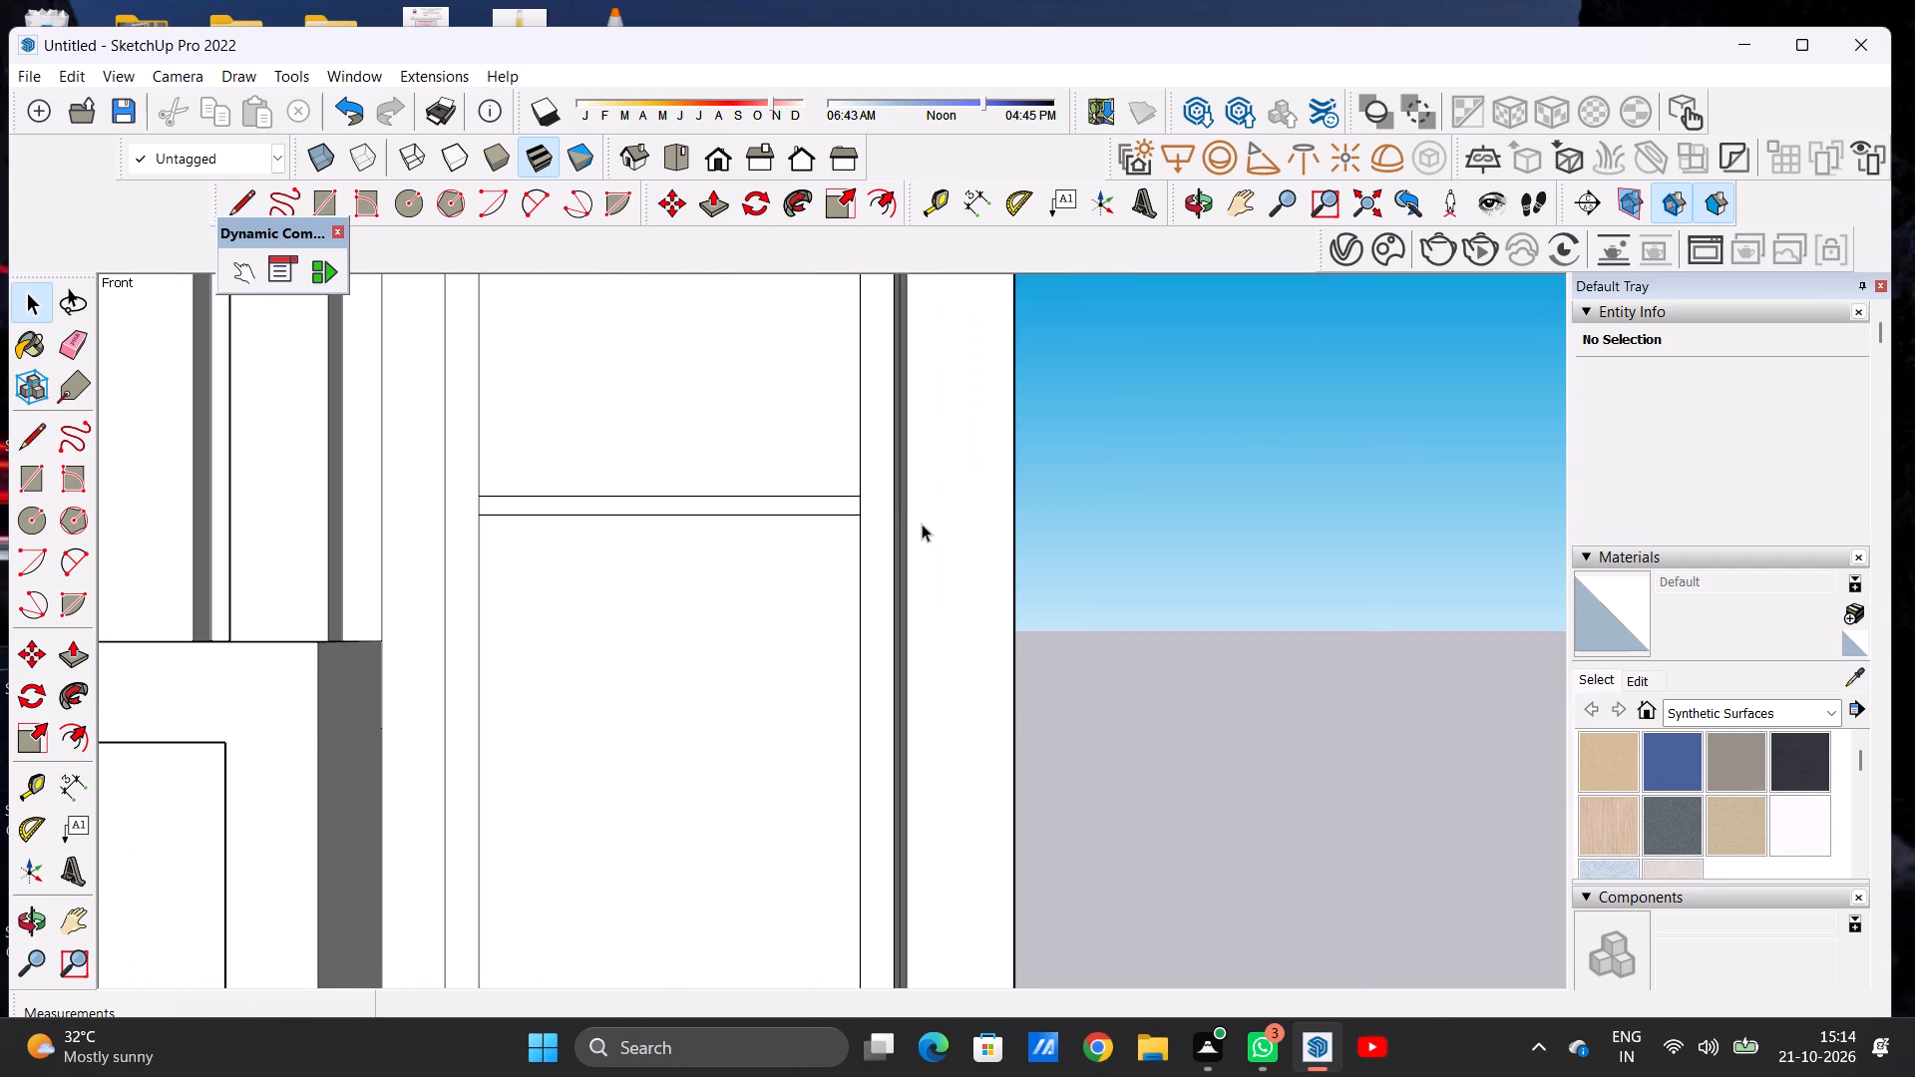
scroll(922, 524, "up", 1)
double_click(816, 510)
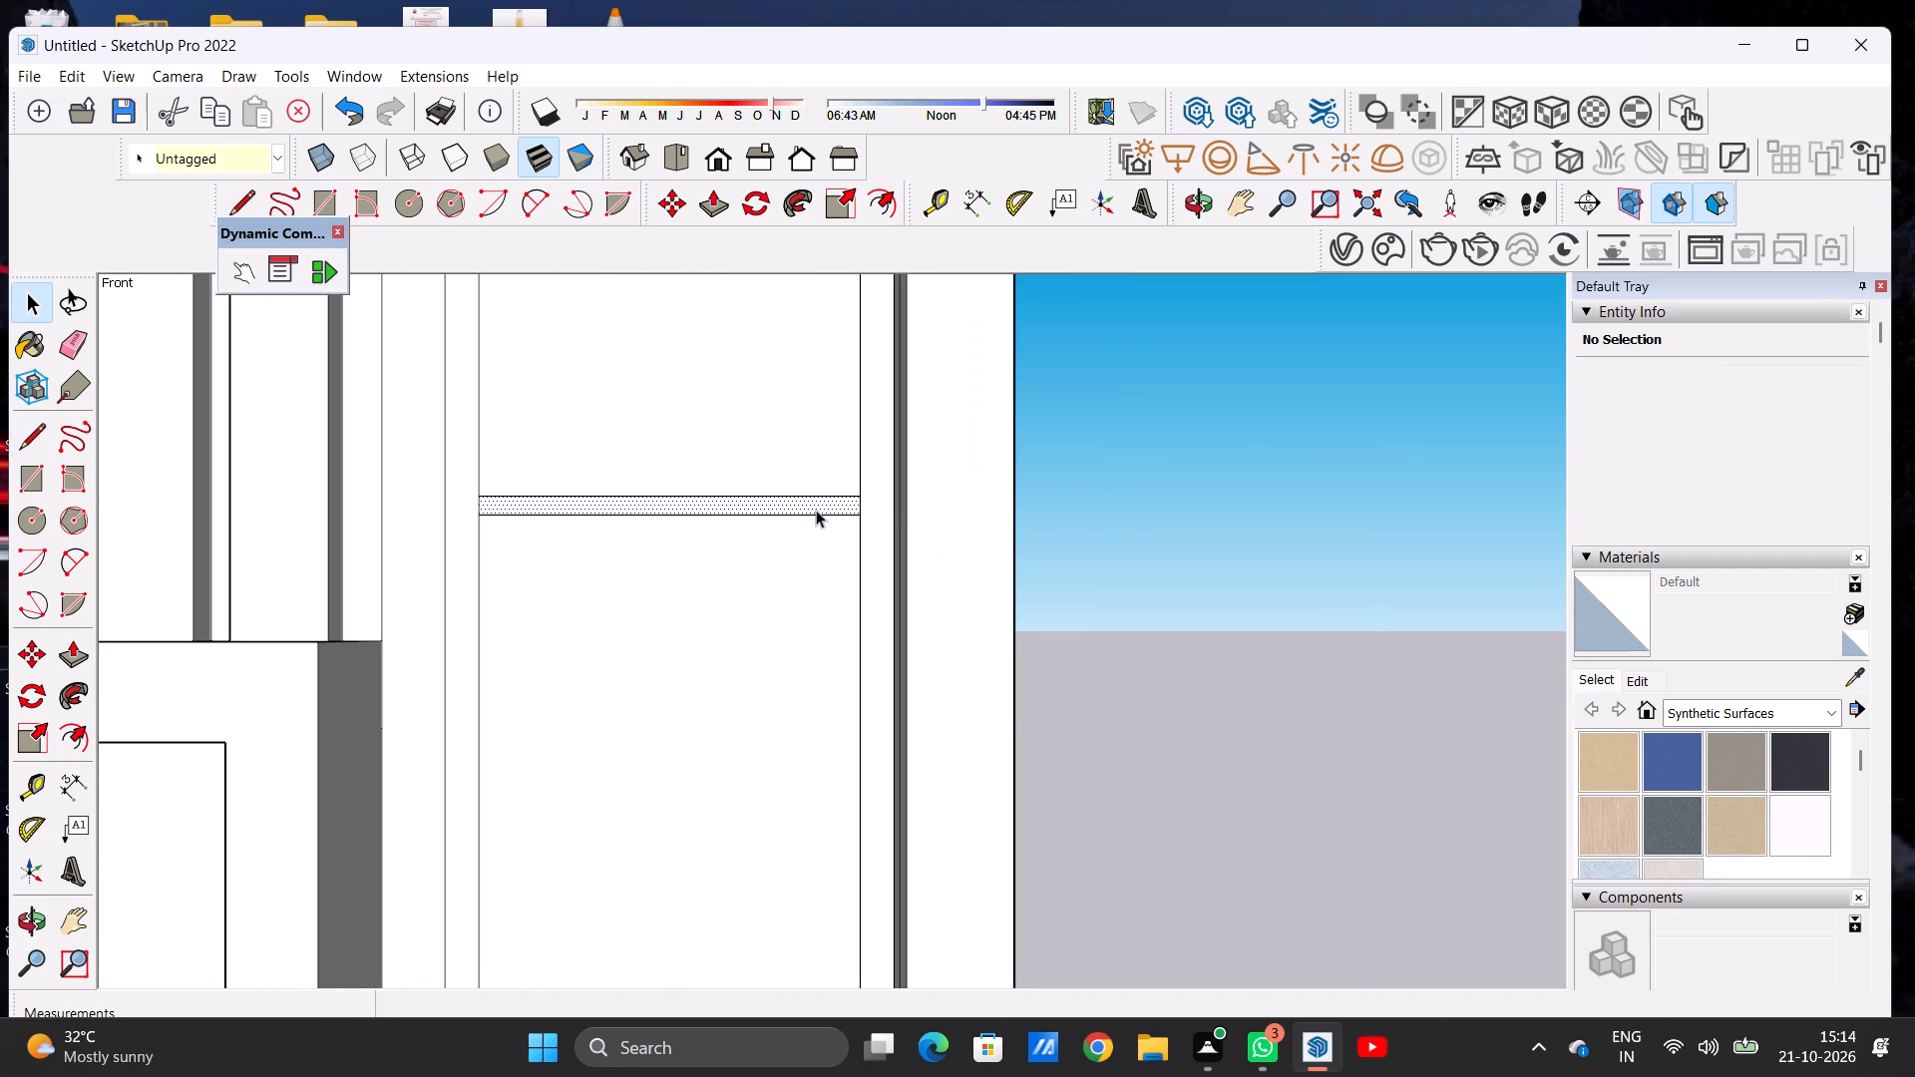
key("m")
left_click(861, 514)
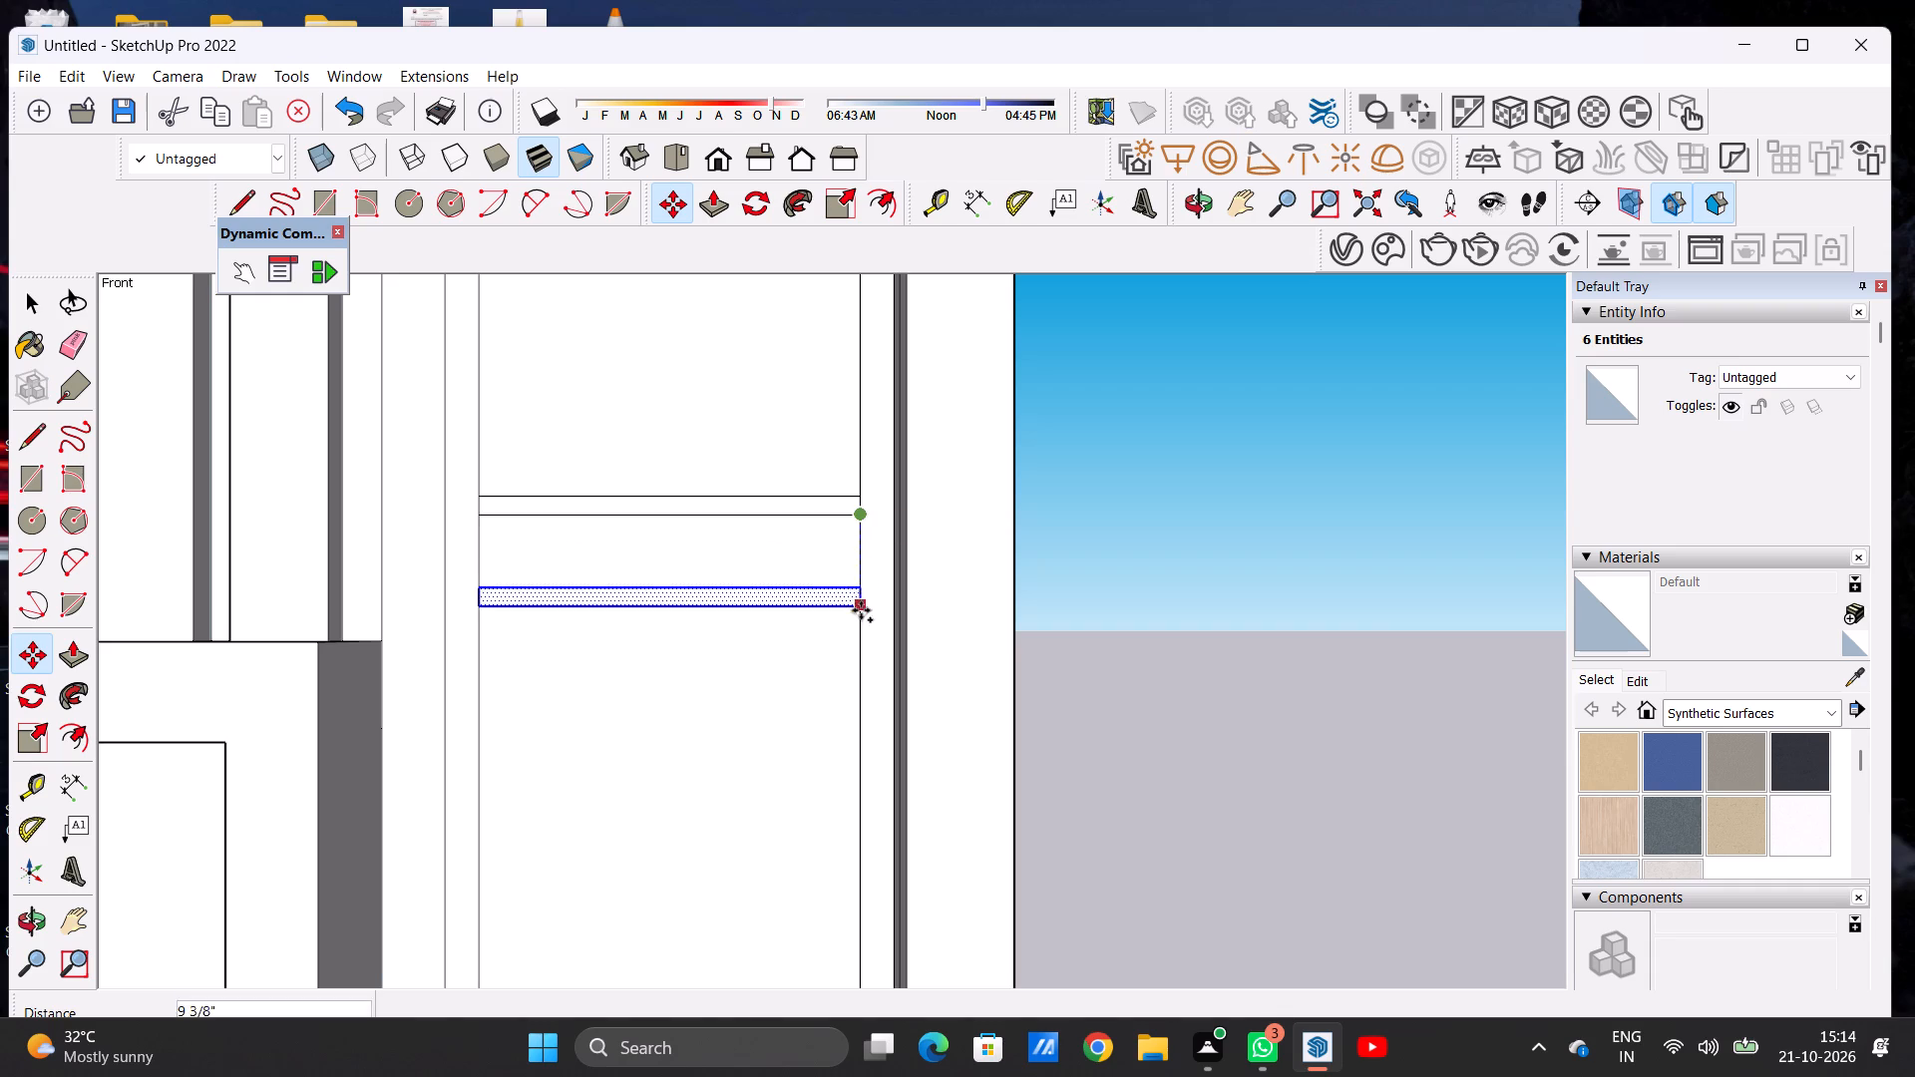
scroll(856, 558, "down", 11)
scroll(855, 524, "up", 1)
scroll(855, 524, "down", 3)
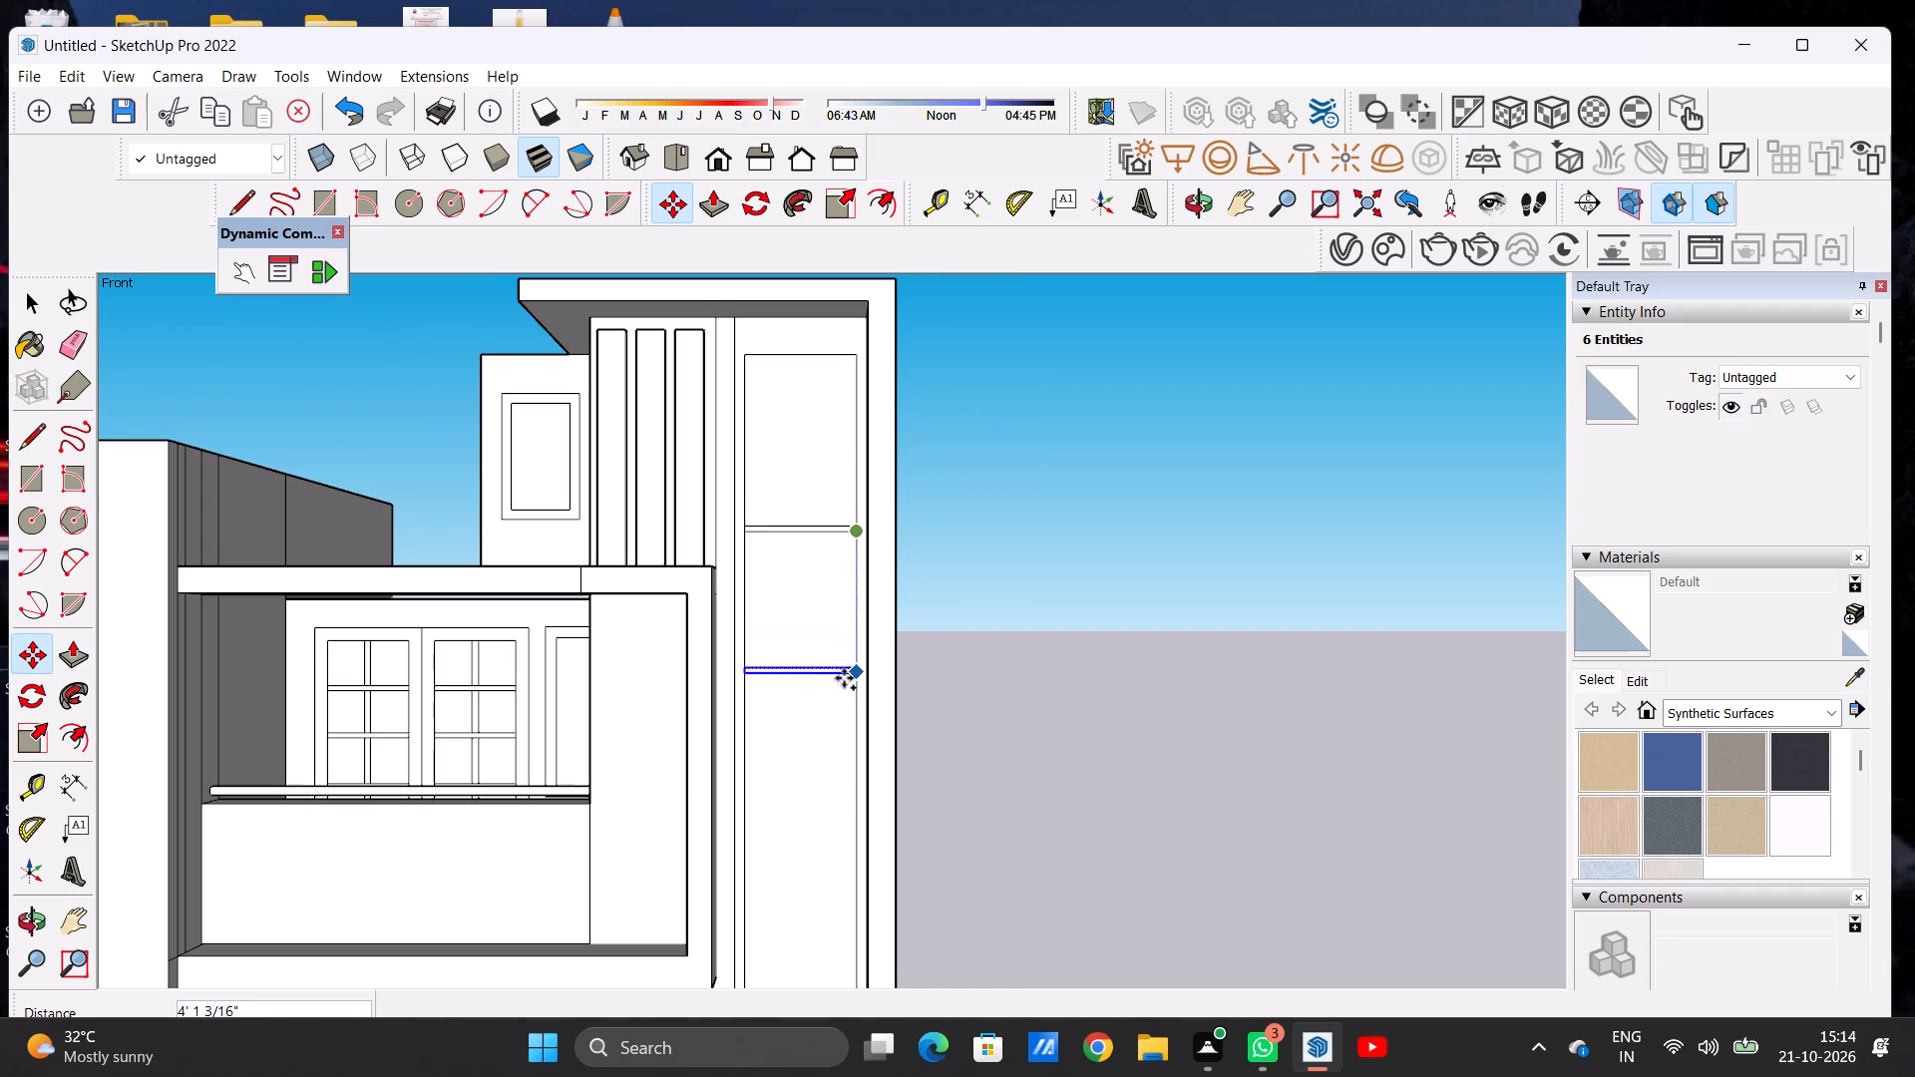
left_click(853, 685)
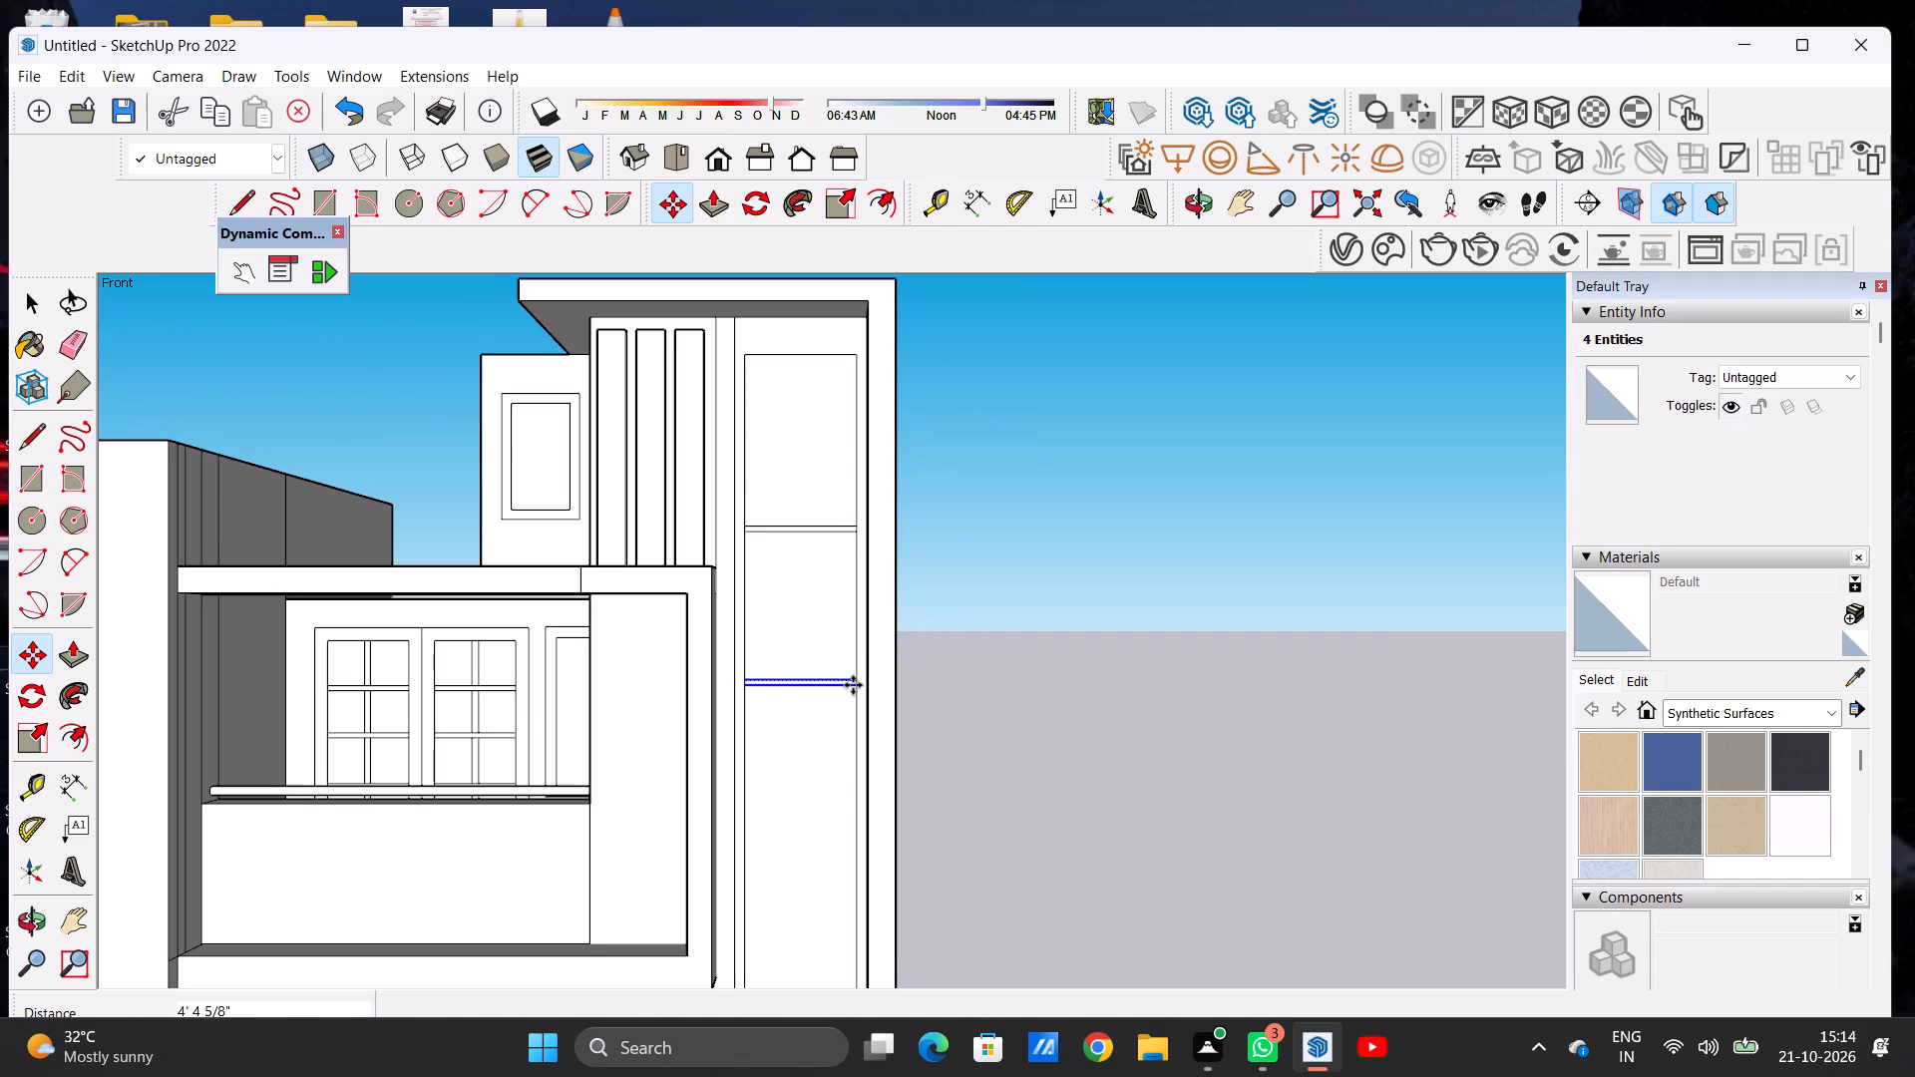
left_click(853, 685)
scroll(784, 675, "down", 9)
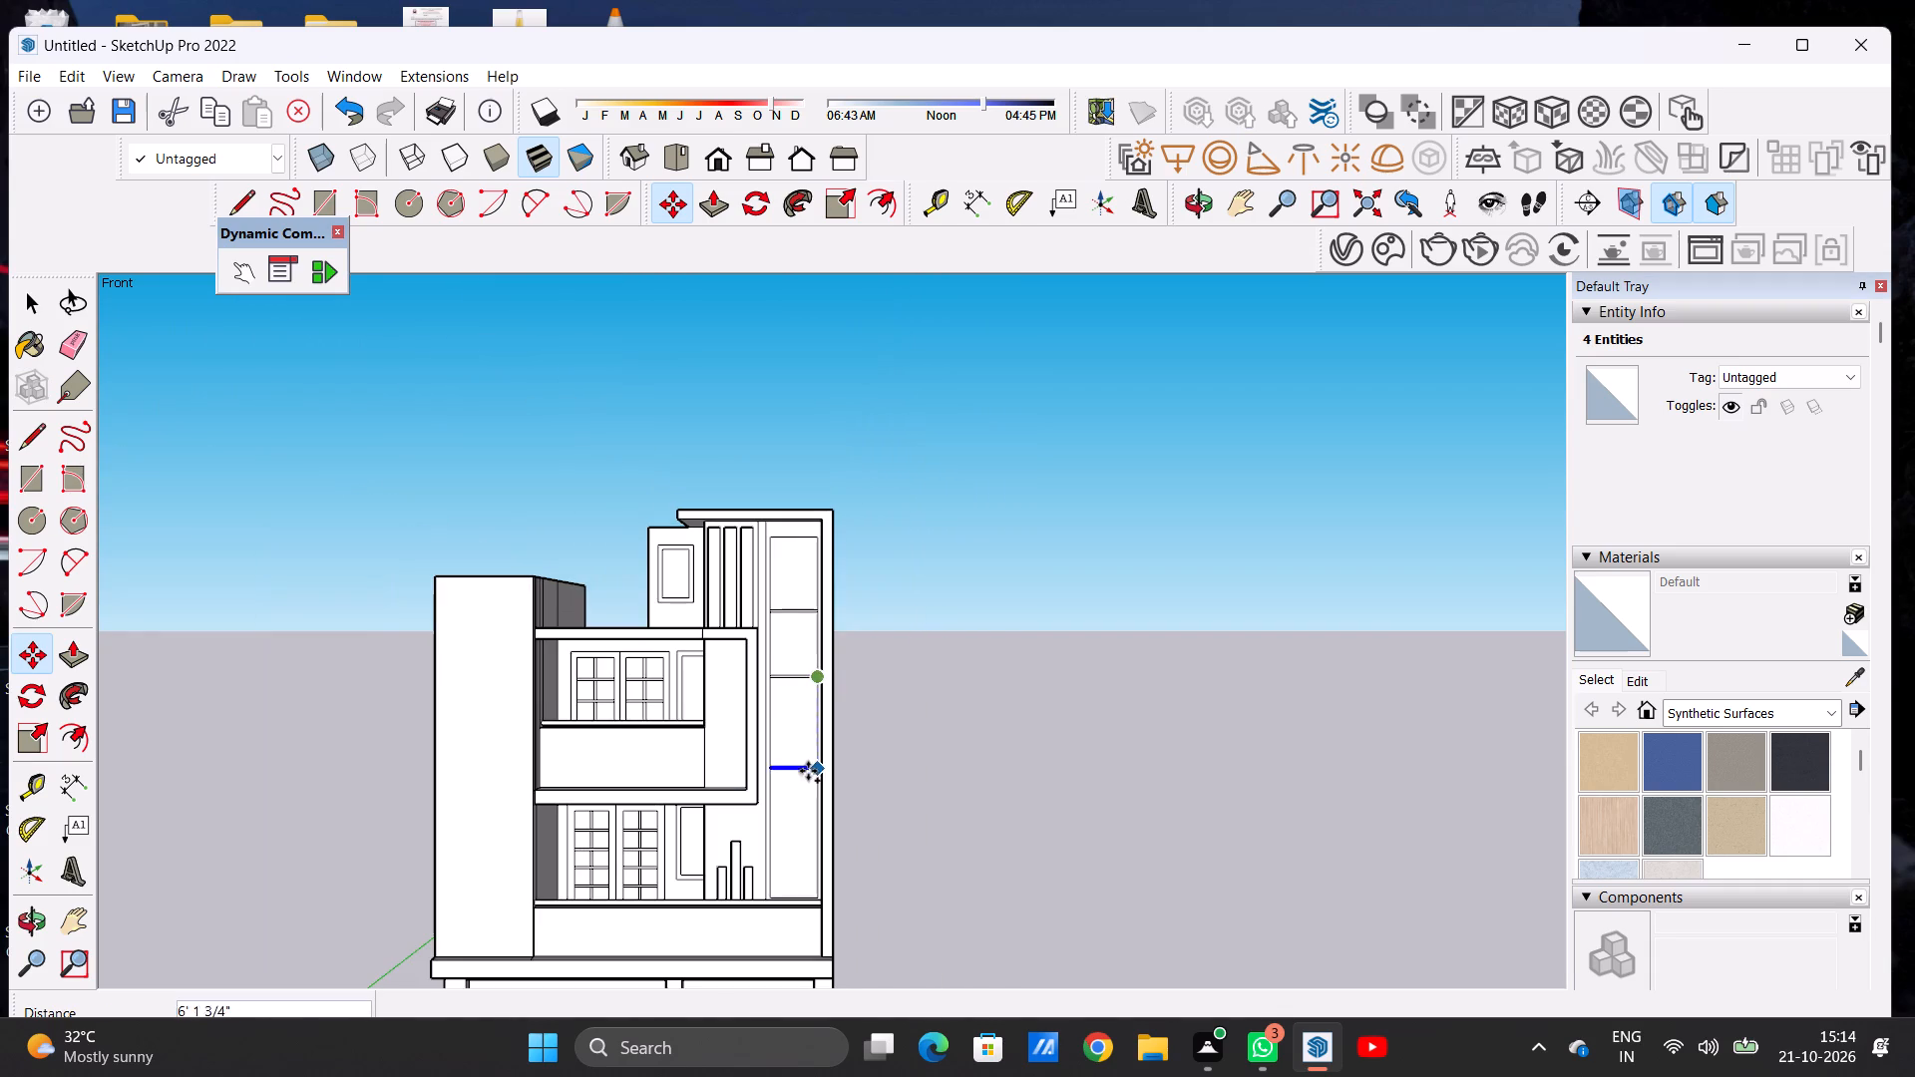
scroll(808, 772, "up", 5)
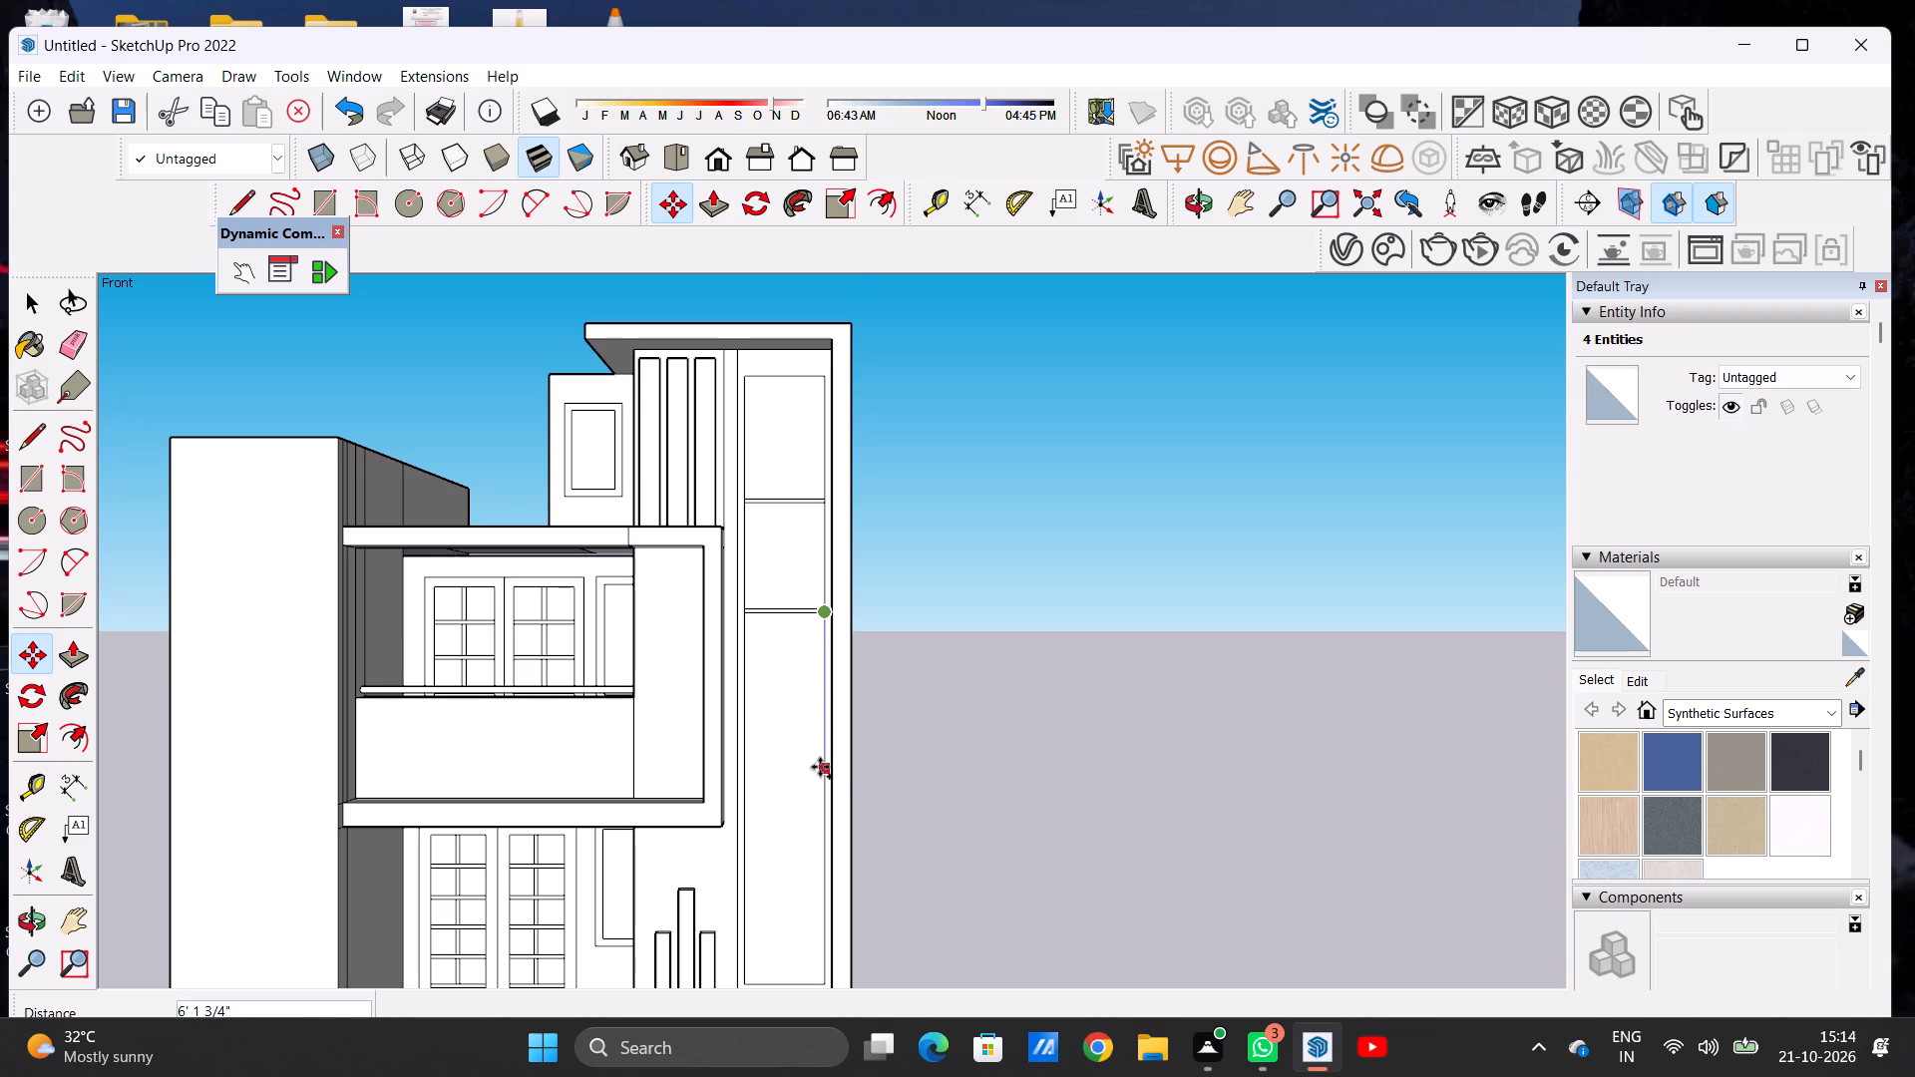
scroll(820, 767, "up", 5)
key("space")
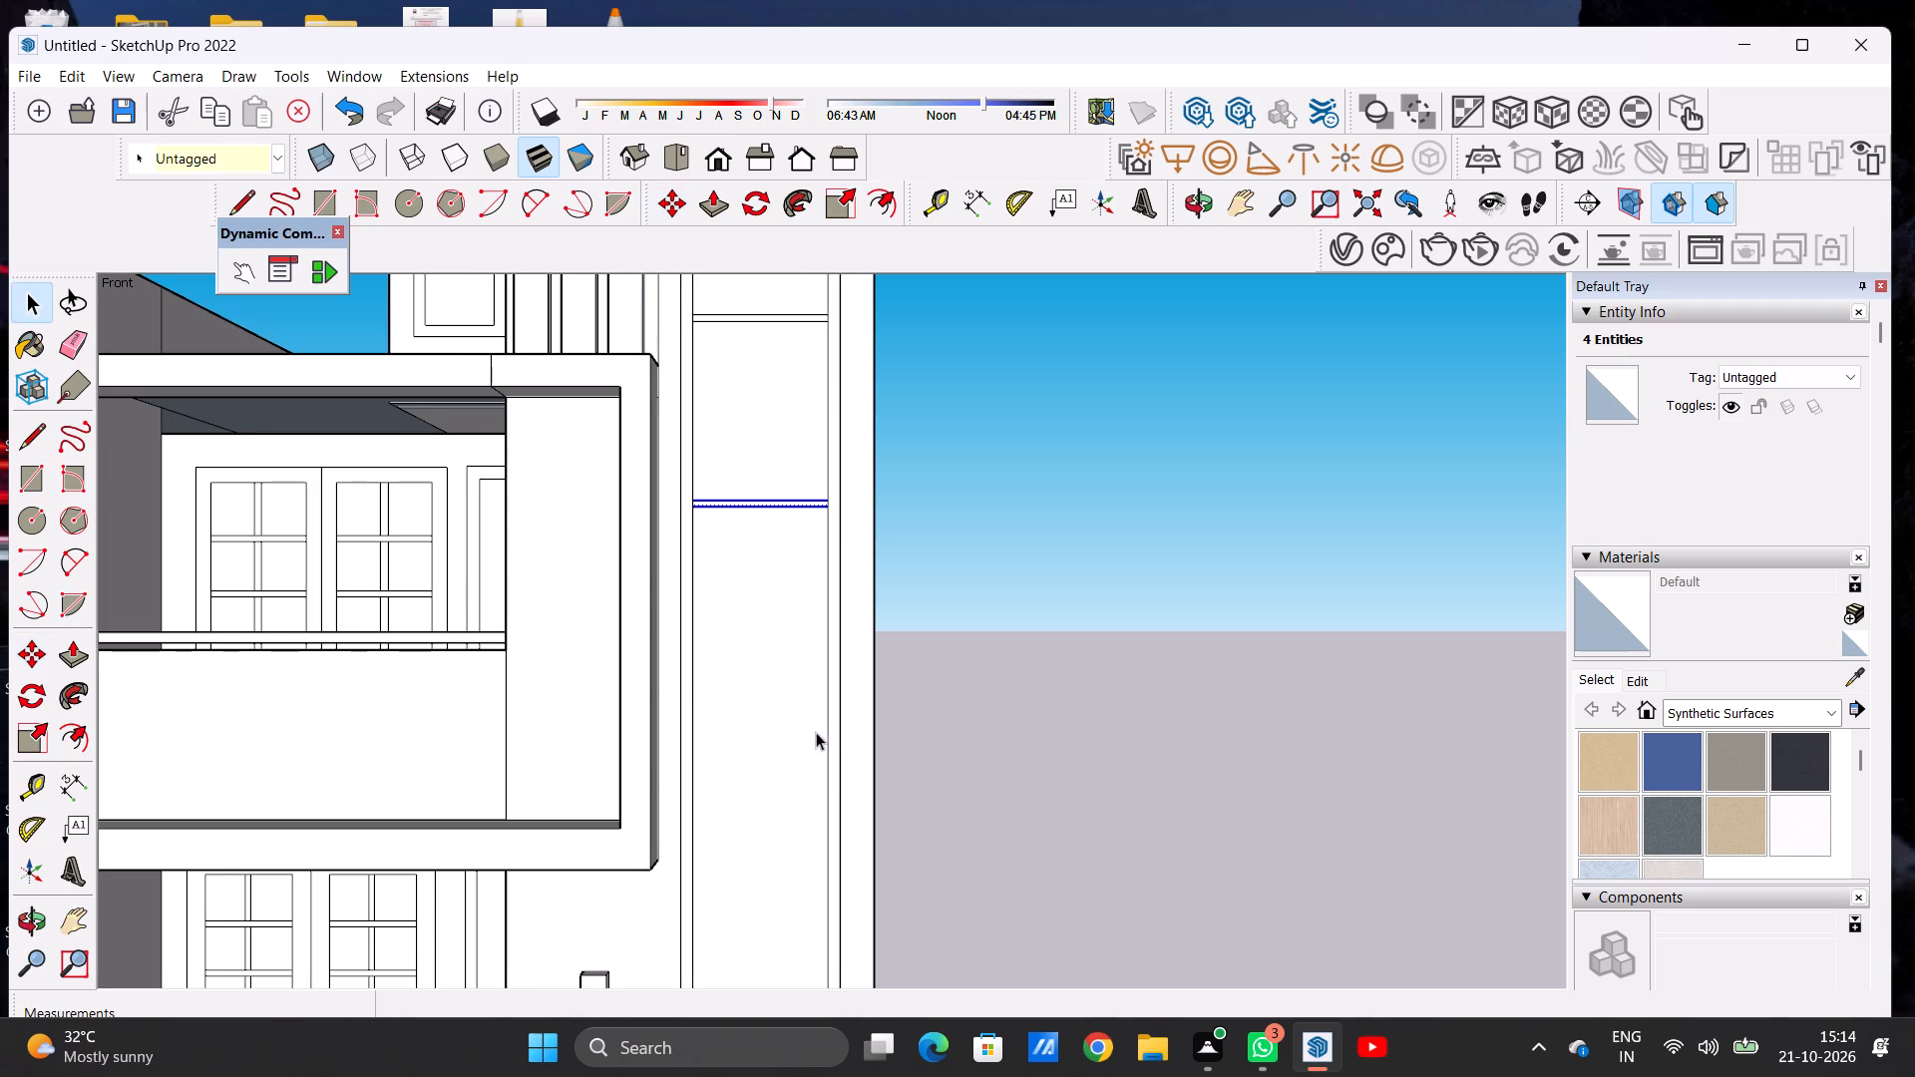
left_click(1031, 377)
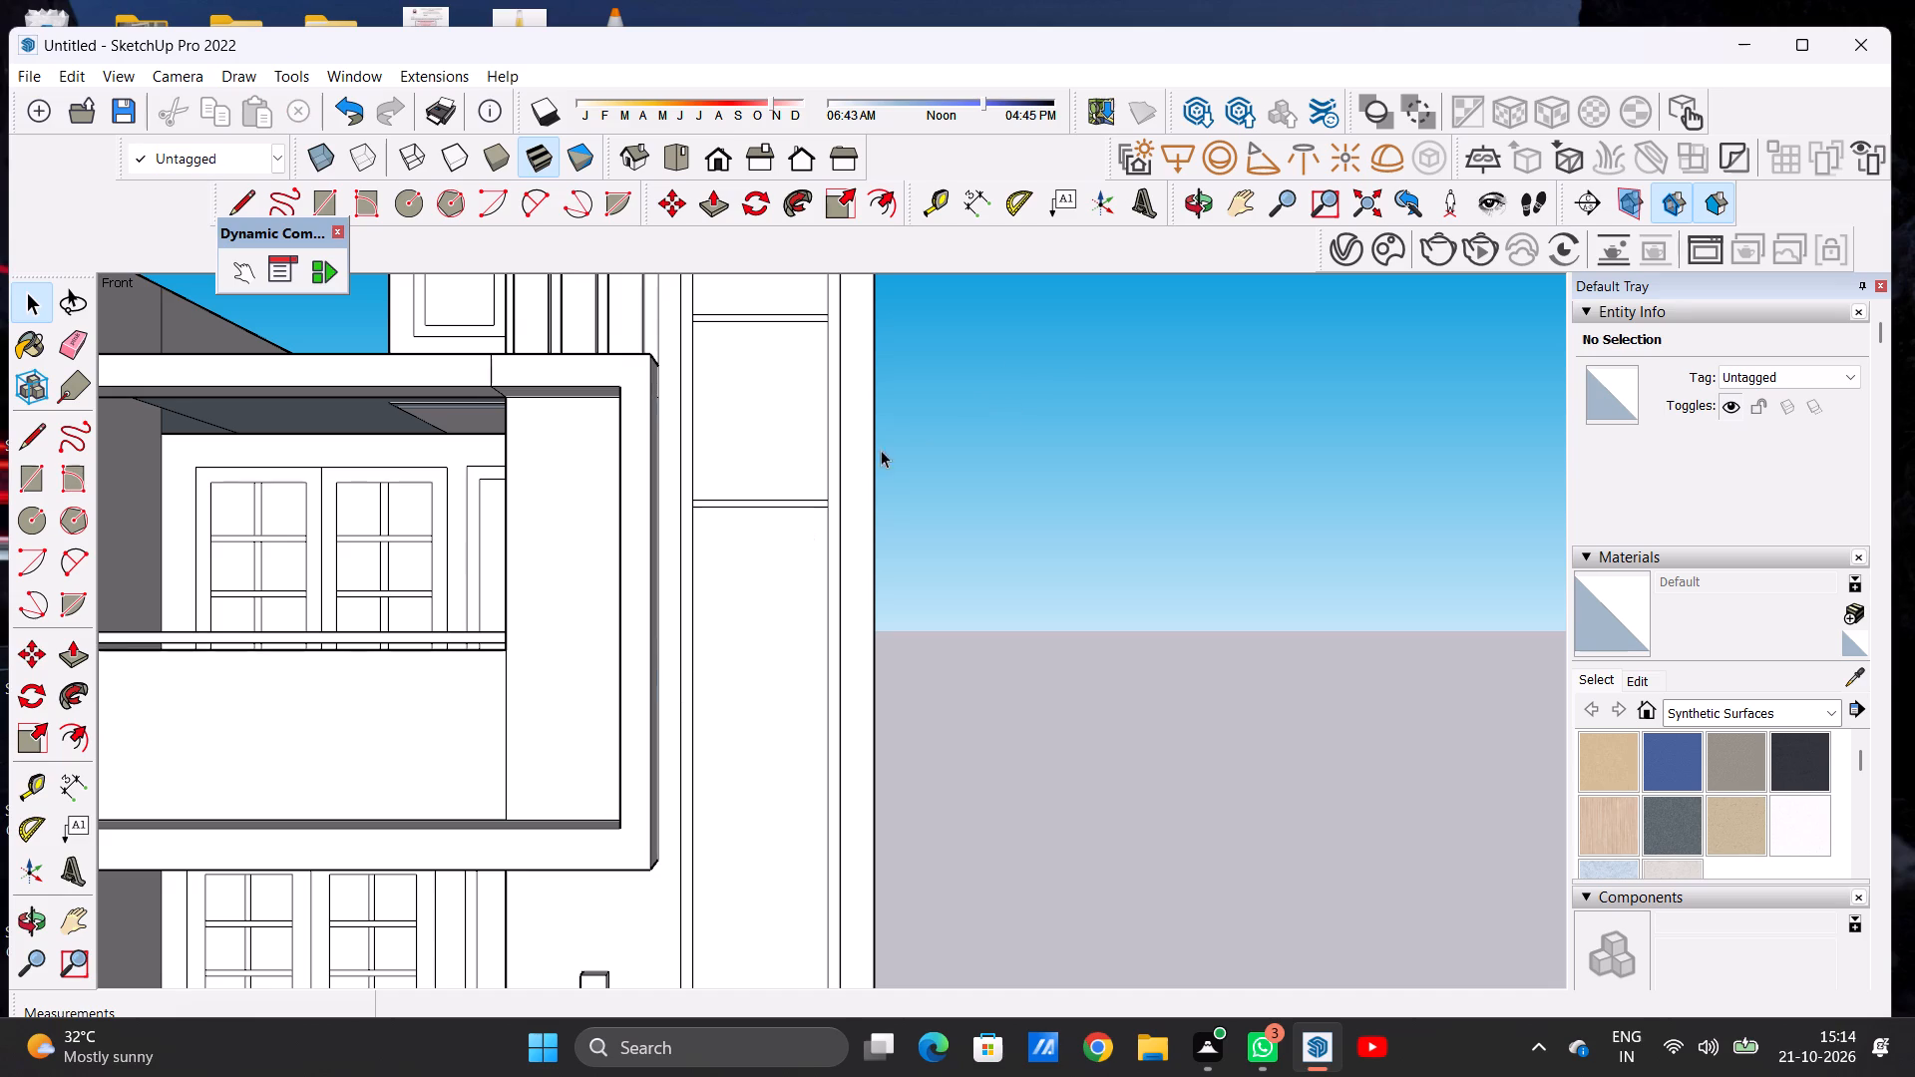
Copy the lower horizontal strip straight down the inner panel by about 4' 11 9/16", making a third divider.
scroll(724, 535, "down", 13)
scroll(773, 493, "up", 3)
scroll(797, 465, "down", 1)
scroll(797, 464, "up", 5)
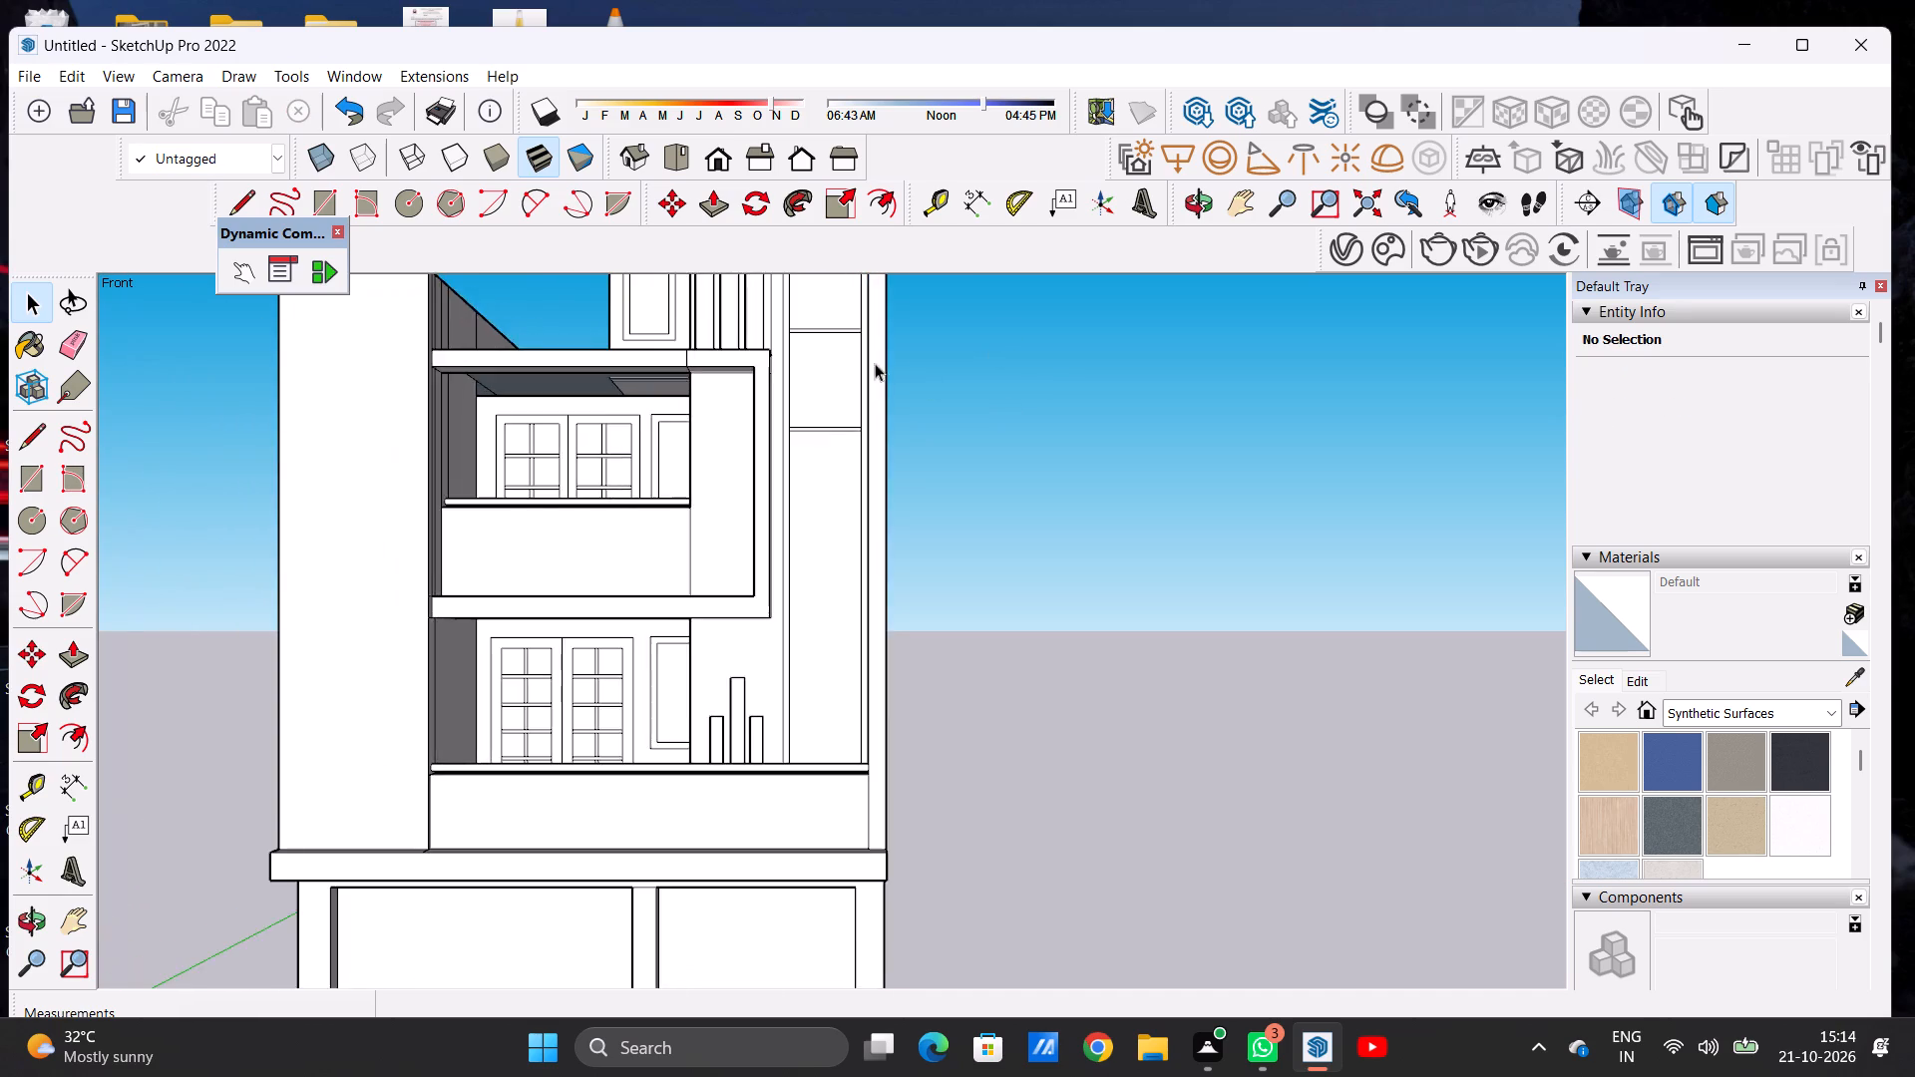
scroll(875, 363, "up", 4)
scroll(781, 491, "up", 10)
scroll(811, 493, "down", 1)
scroll(811, 493, "up", 1)
scroll(811, 493, "down", 1)
scroll(811, 493, "up", 2)
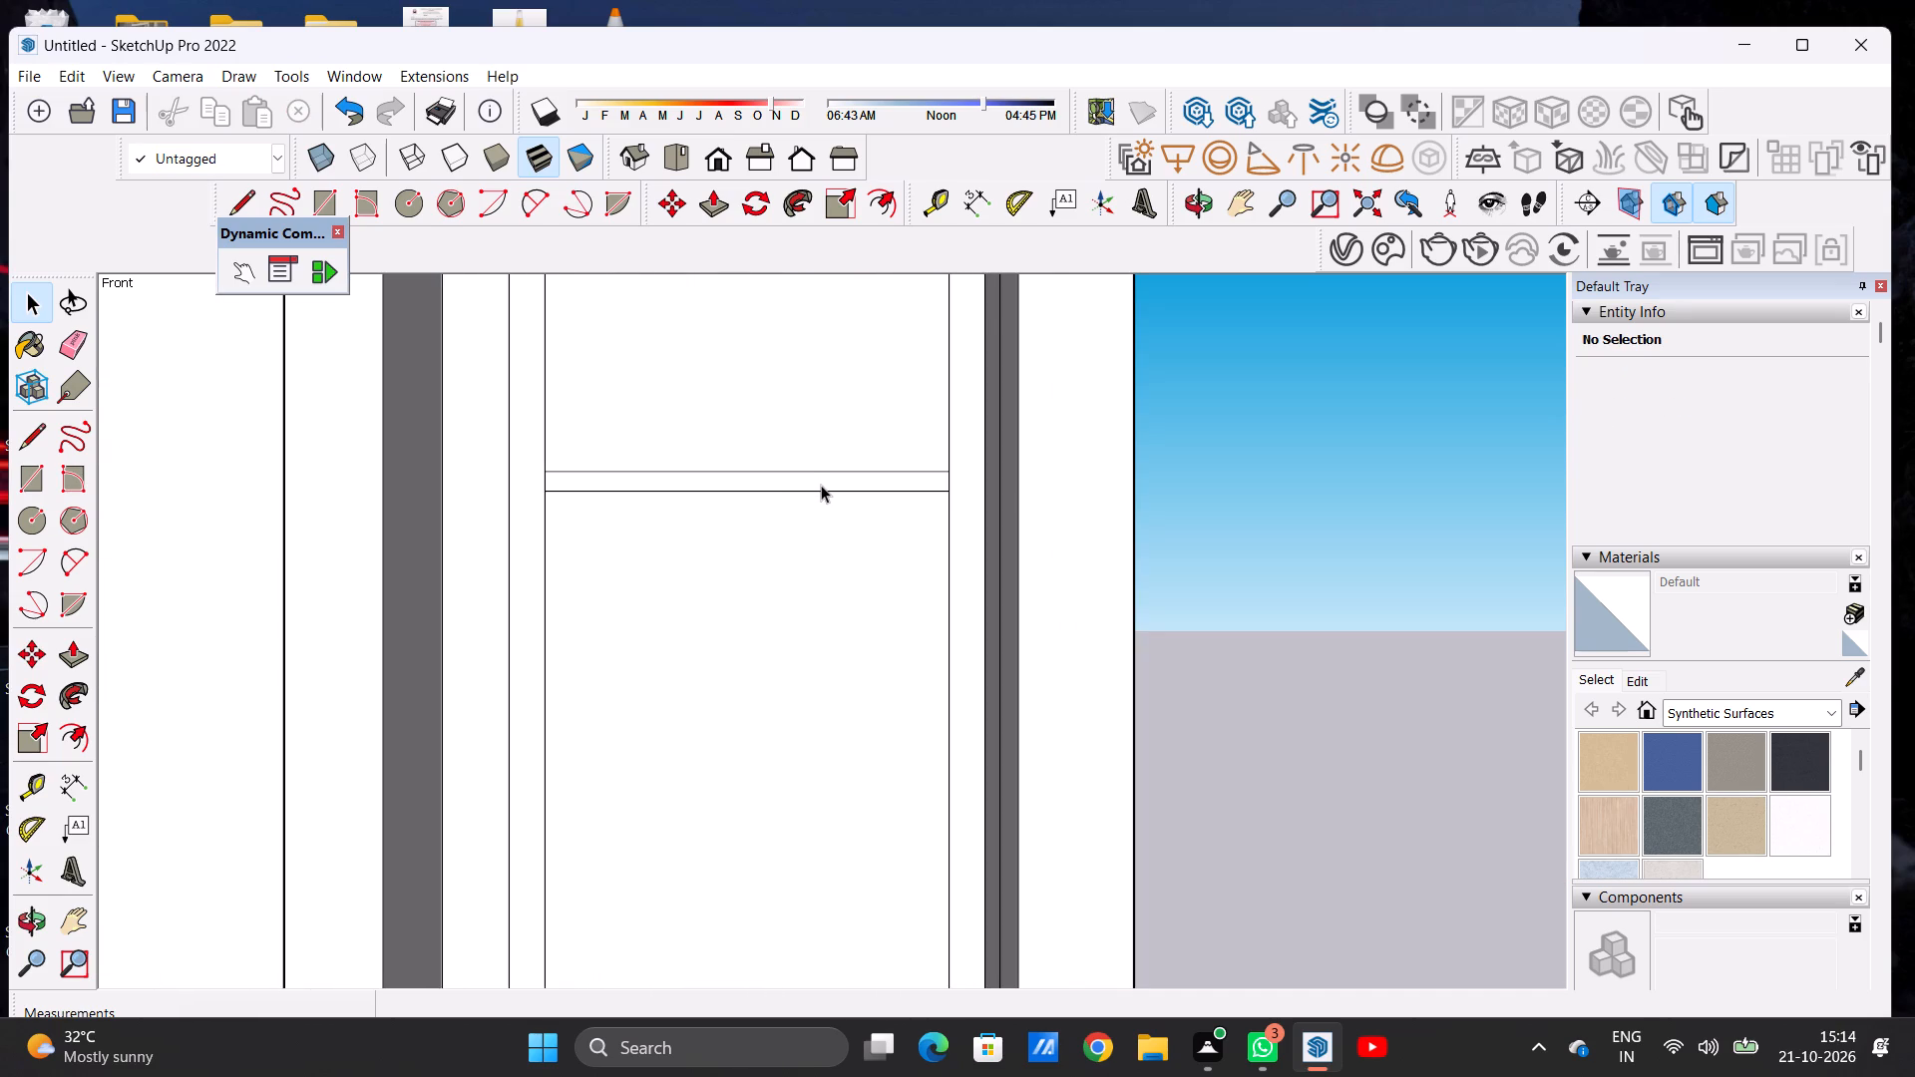
double_click(821, 485)
key("m")
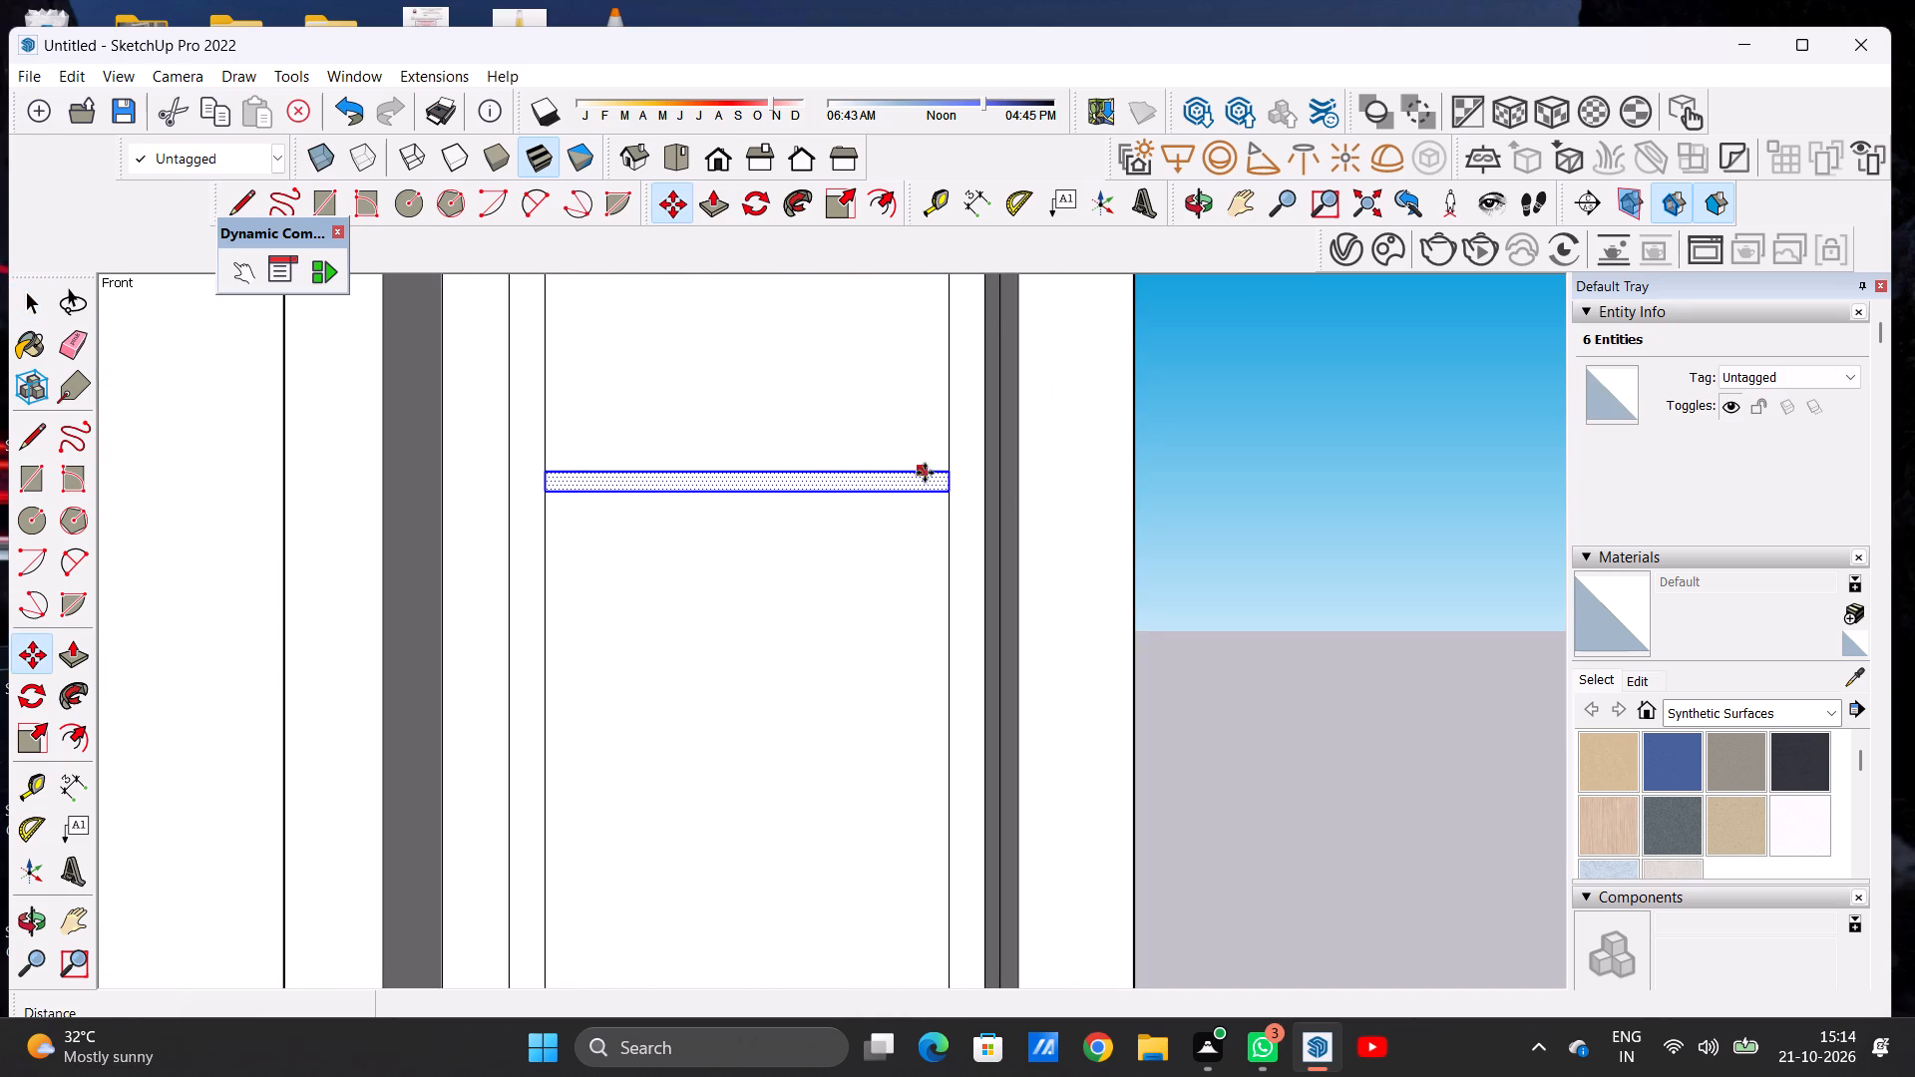
left_click(944, 485)
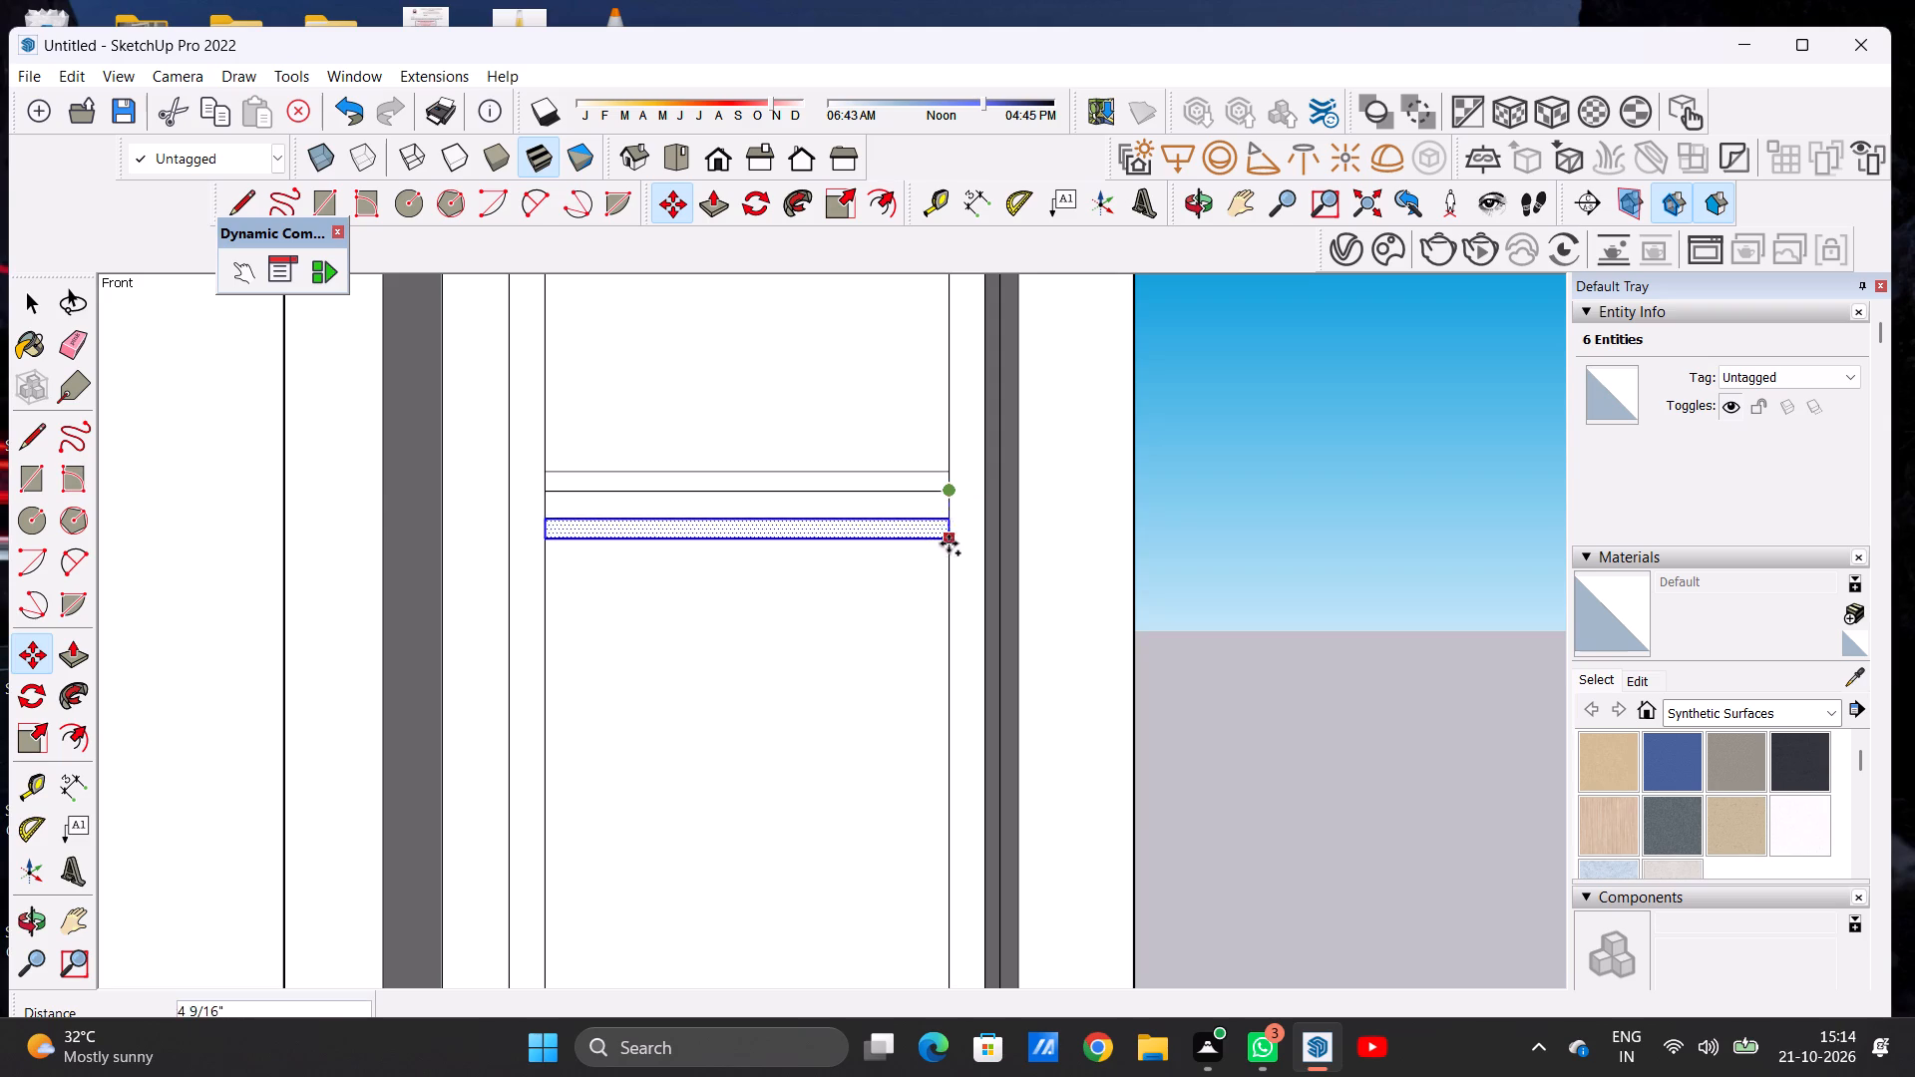
scroll(904, 446, "down", 14)
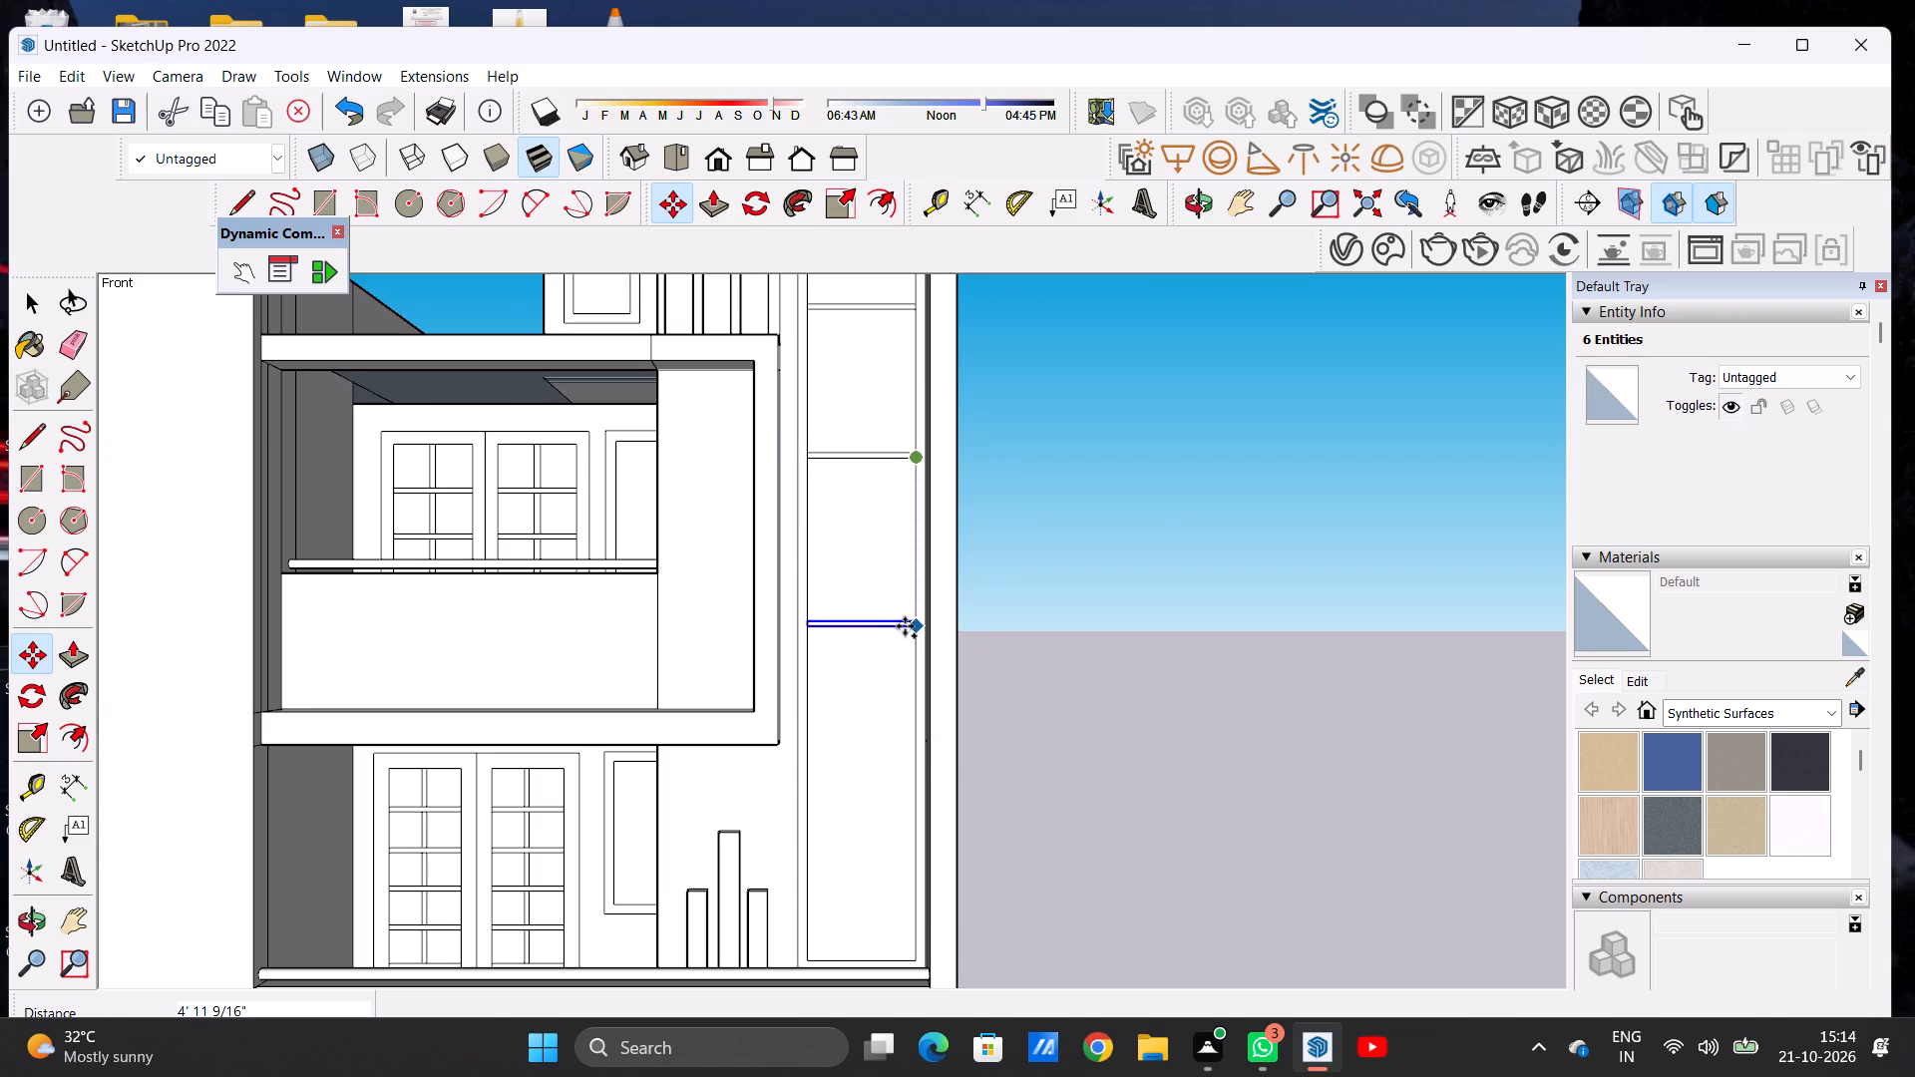
left_click(905, 626)
Copy the third strip straight down by about 5' 4 9/16" as a fourth divider in the tall panel, and clear the selection.
left_click(911, 637)
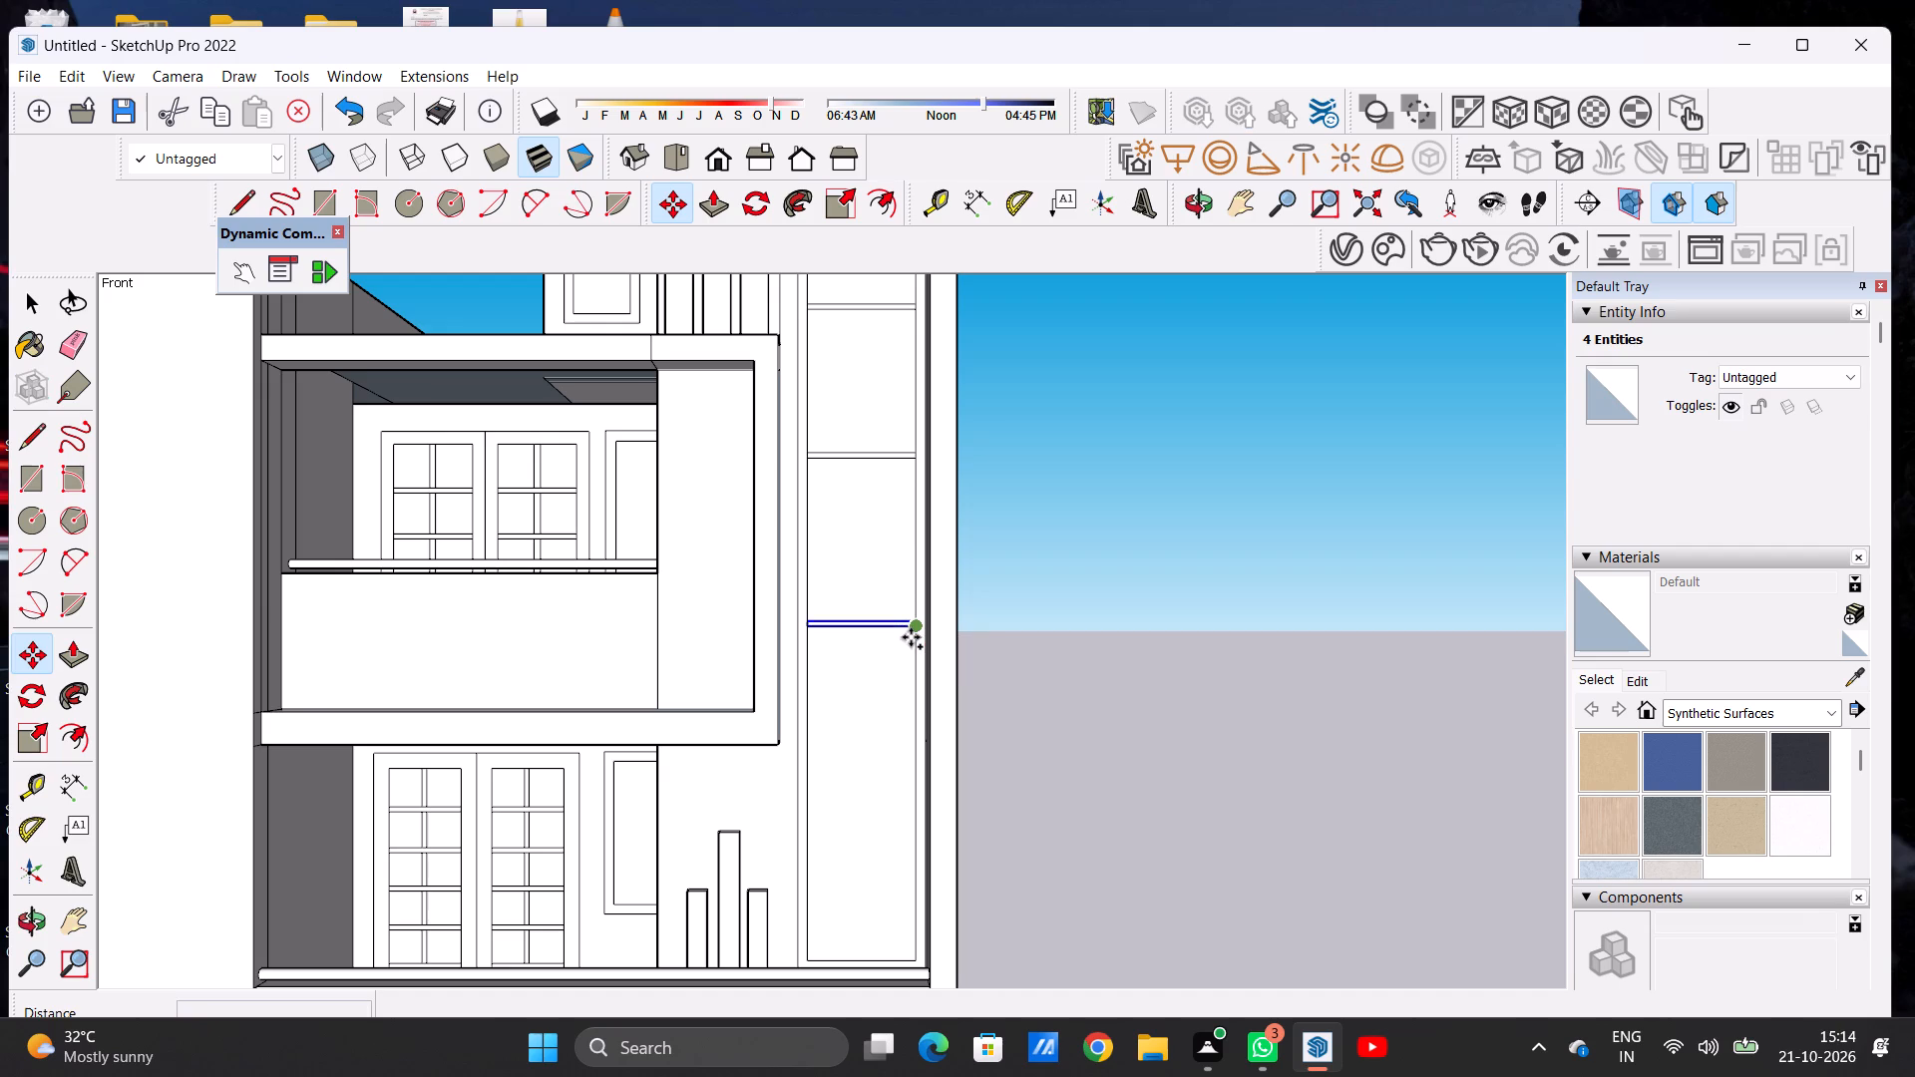
left_click(909, 812)
key("space")
left_click(1122, 698)
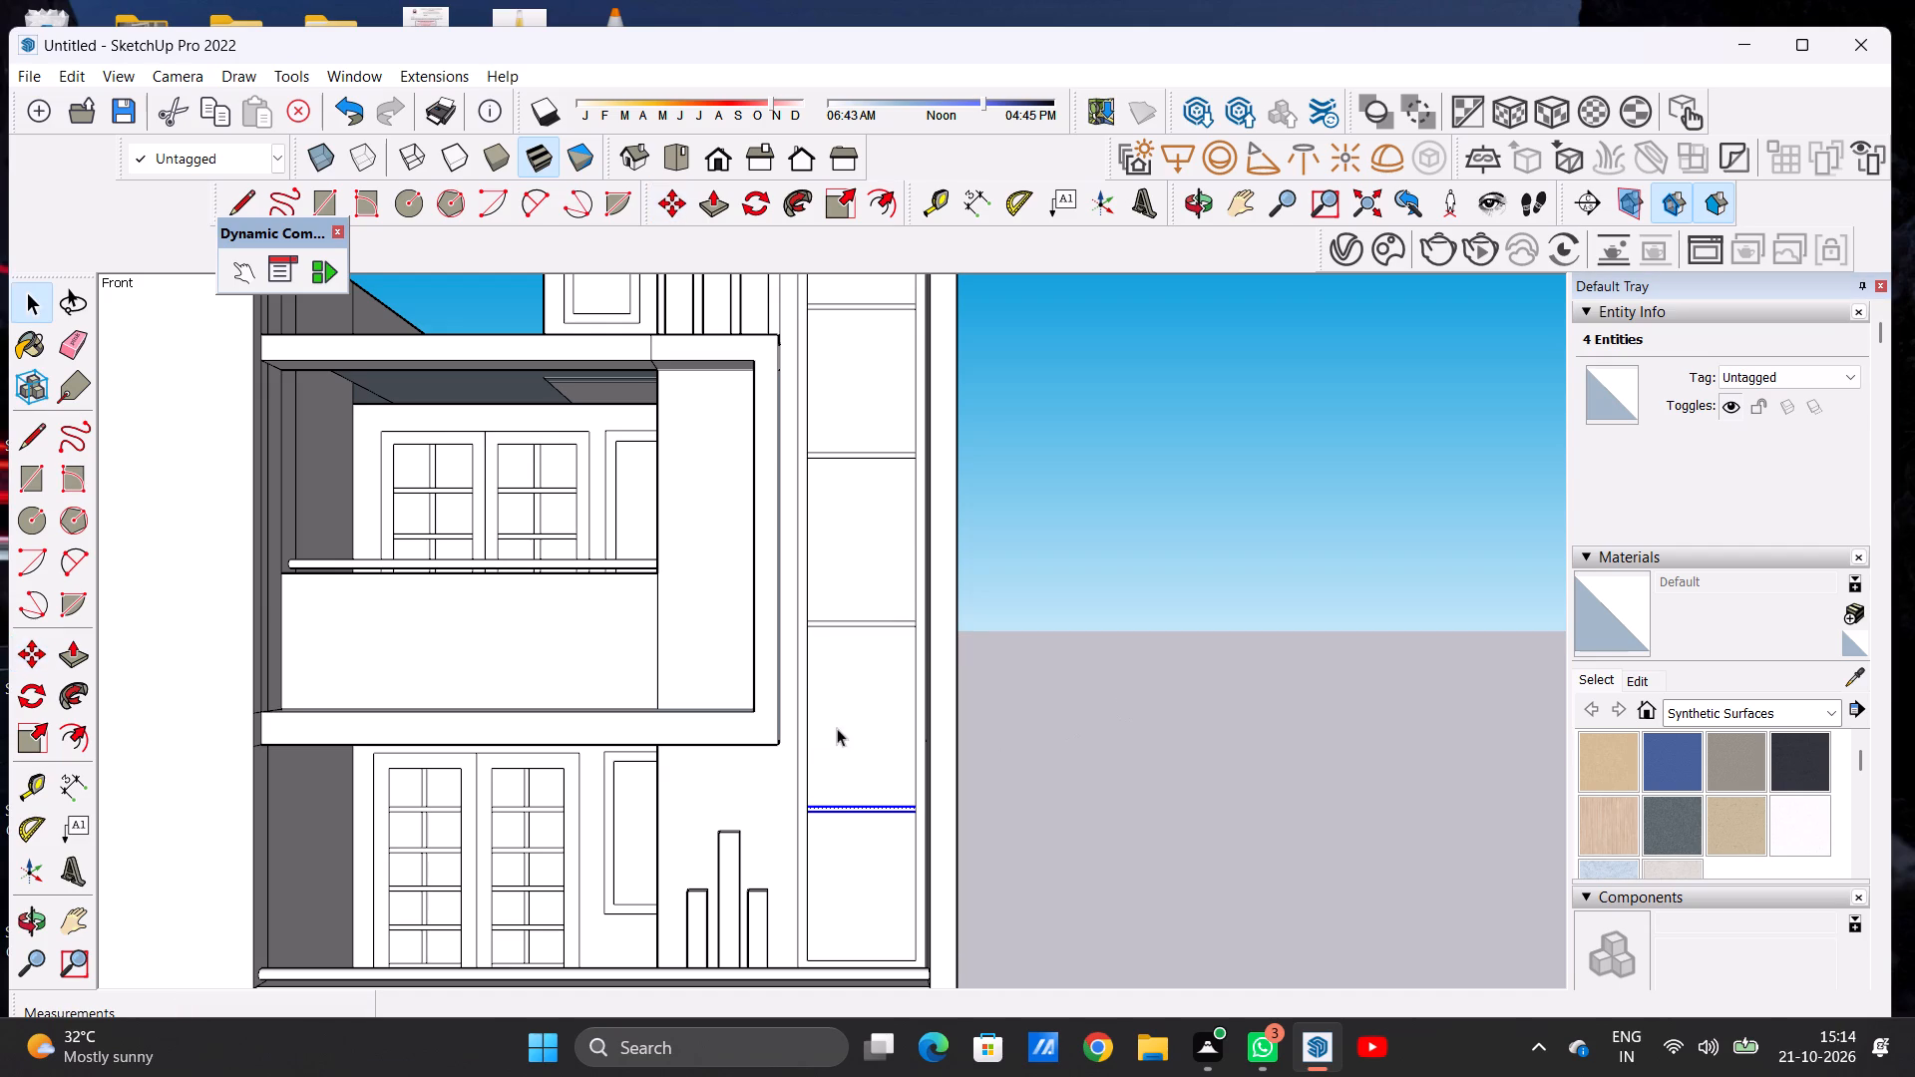
Examine the divided tall panel within the whole house, from the front and from raised oblique angles.
scroll(823, 742, "down", 7)
scroll(830, 754, "up", 9)
scroll(961, 955, "down", 1)
scroll(961, 955, "up", 6)
scroll(722, 789, "down", 15)
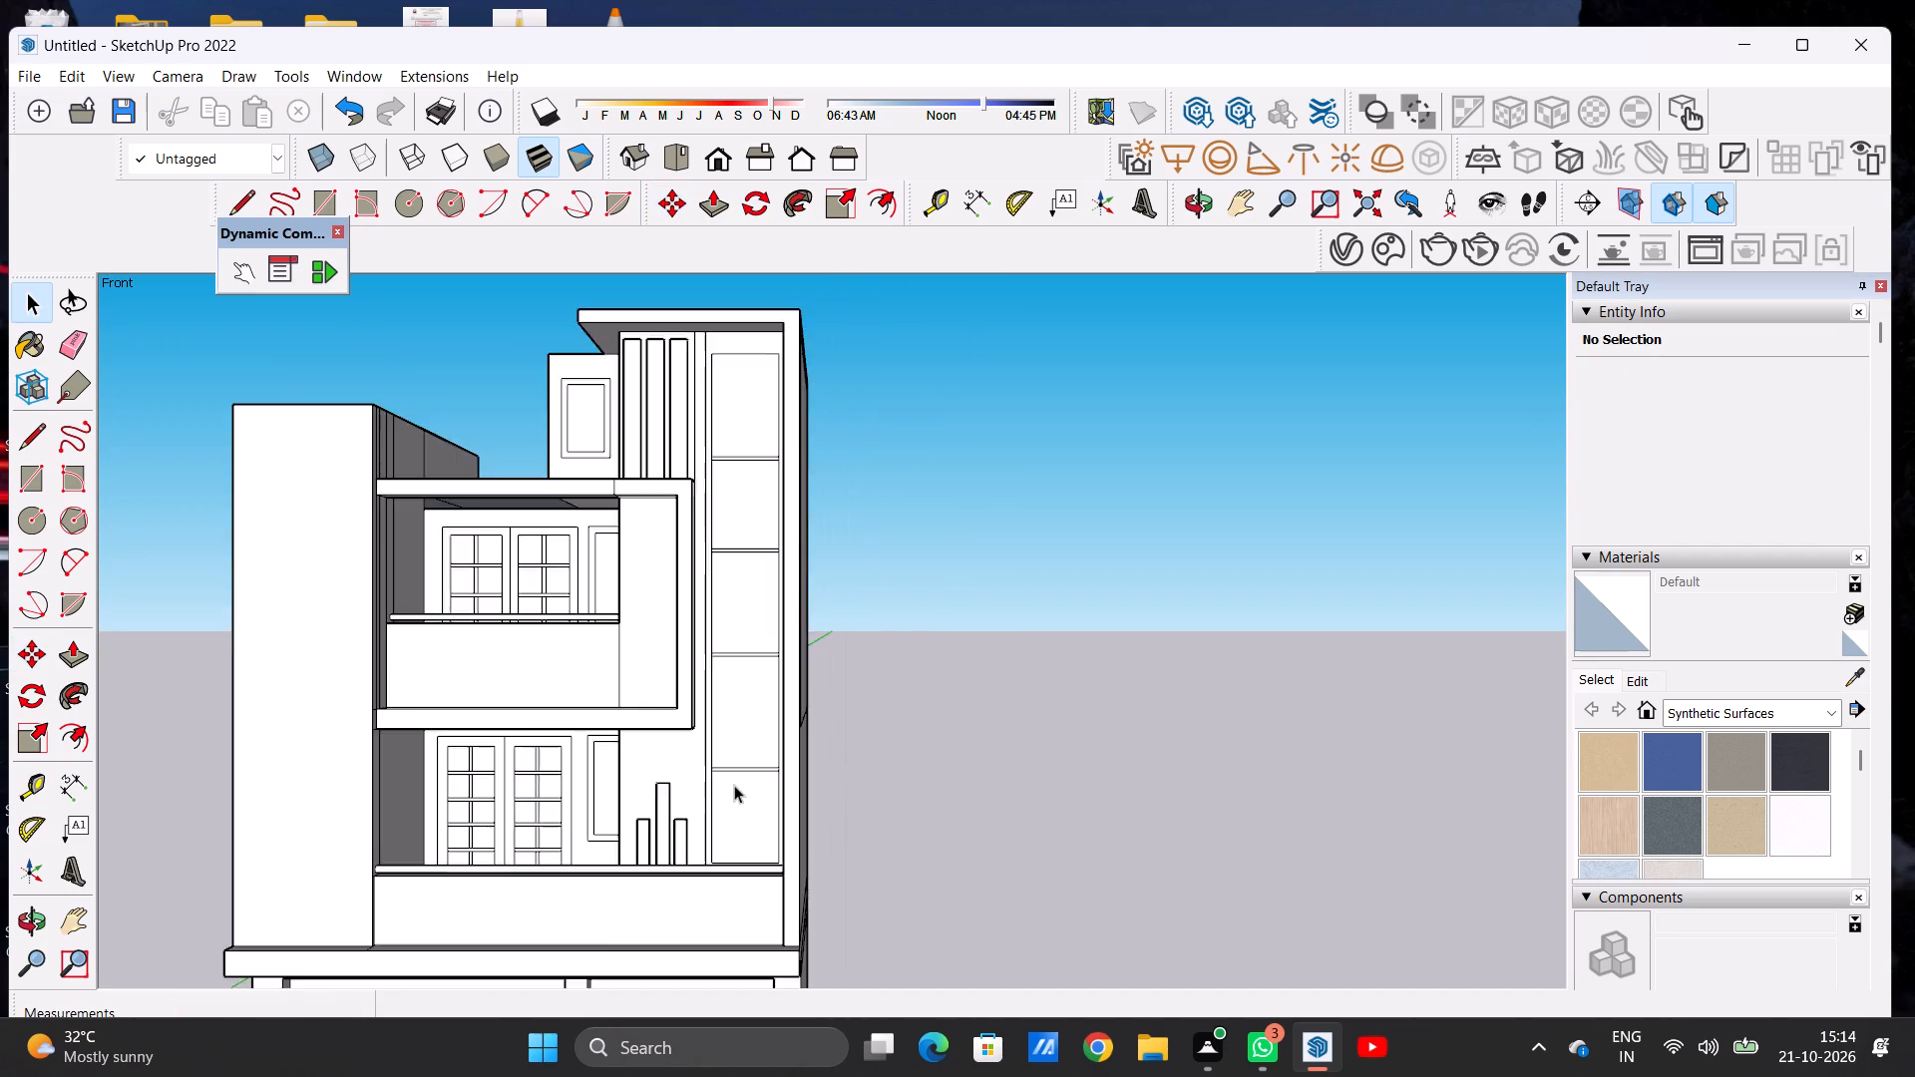
scroll(734, 785, "down", 5)
scroll(797, 585, "down", 8)
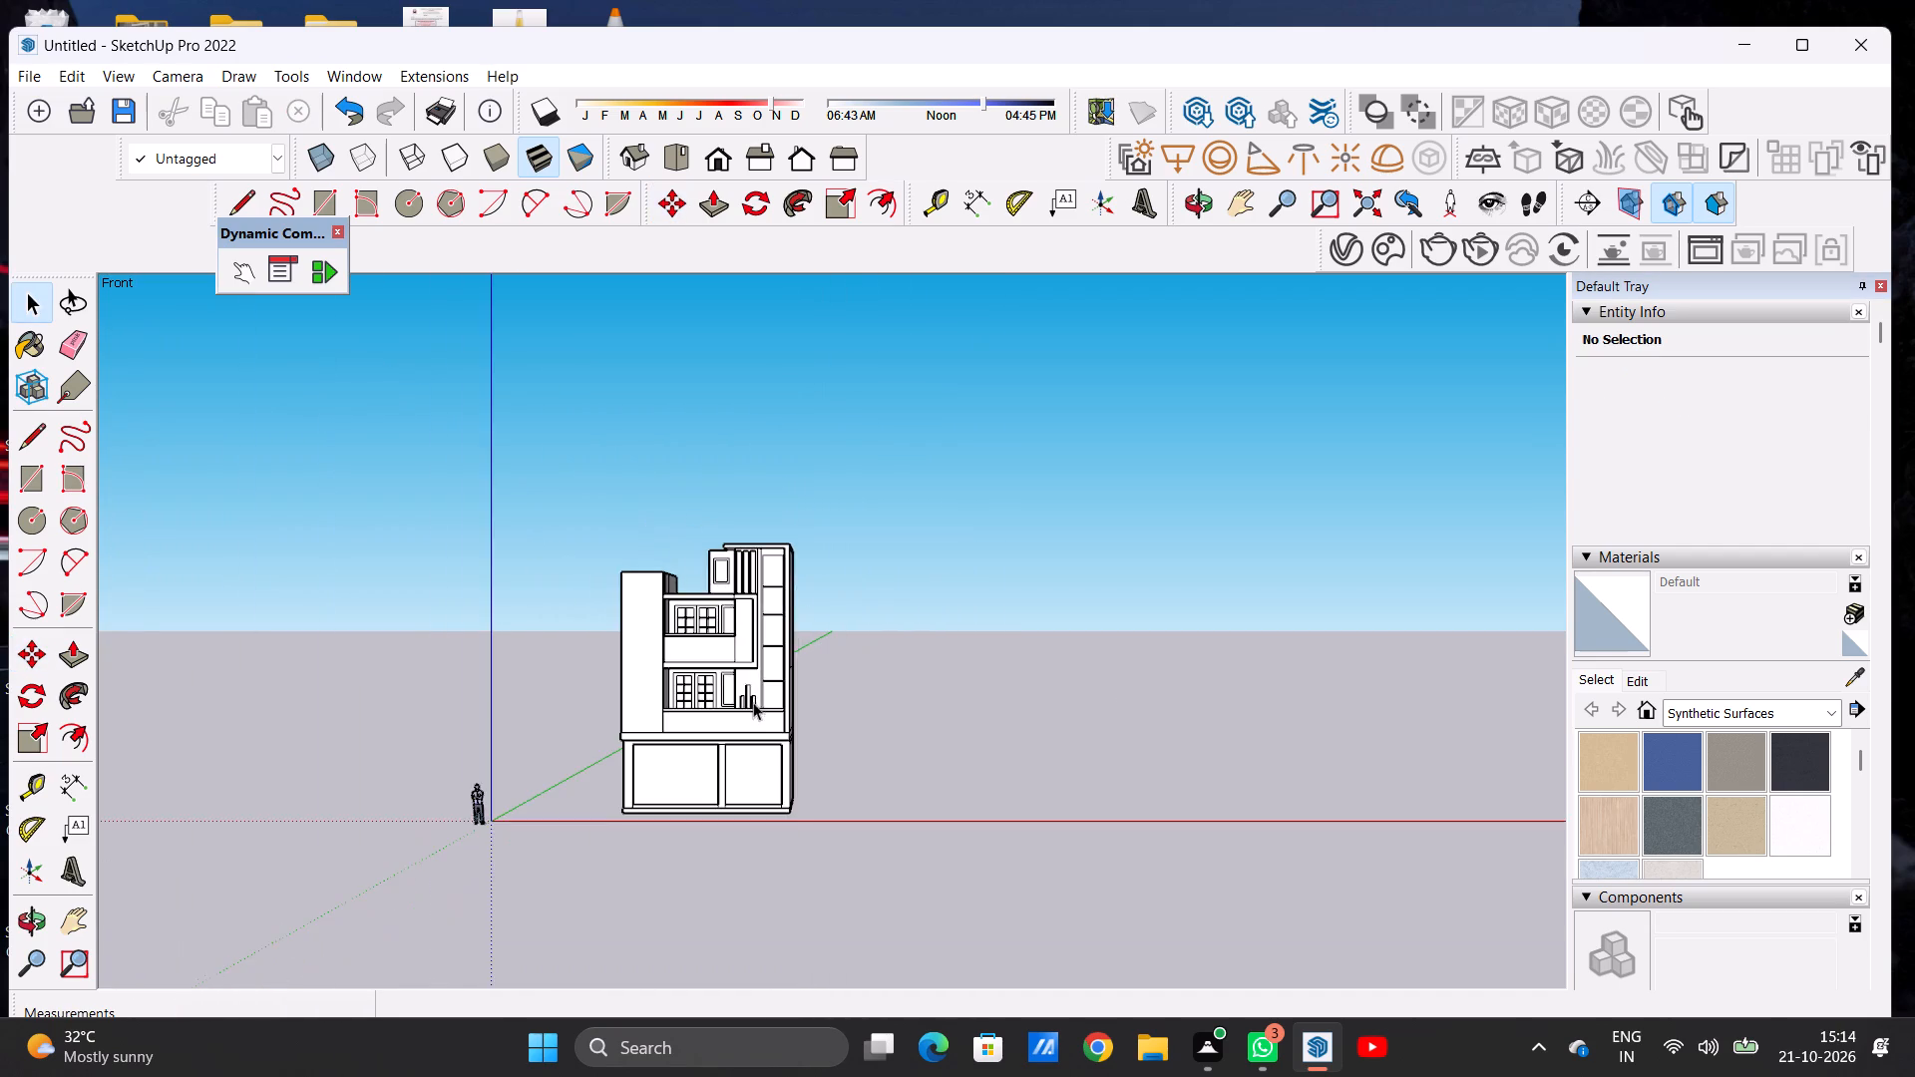
scroll(753, 702, "up", 8)
scroll(773, 628, "down", 12)
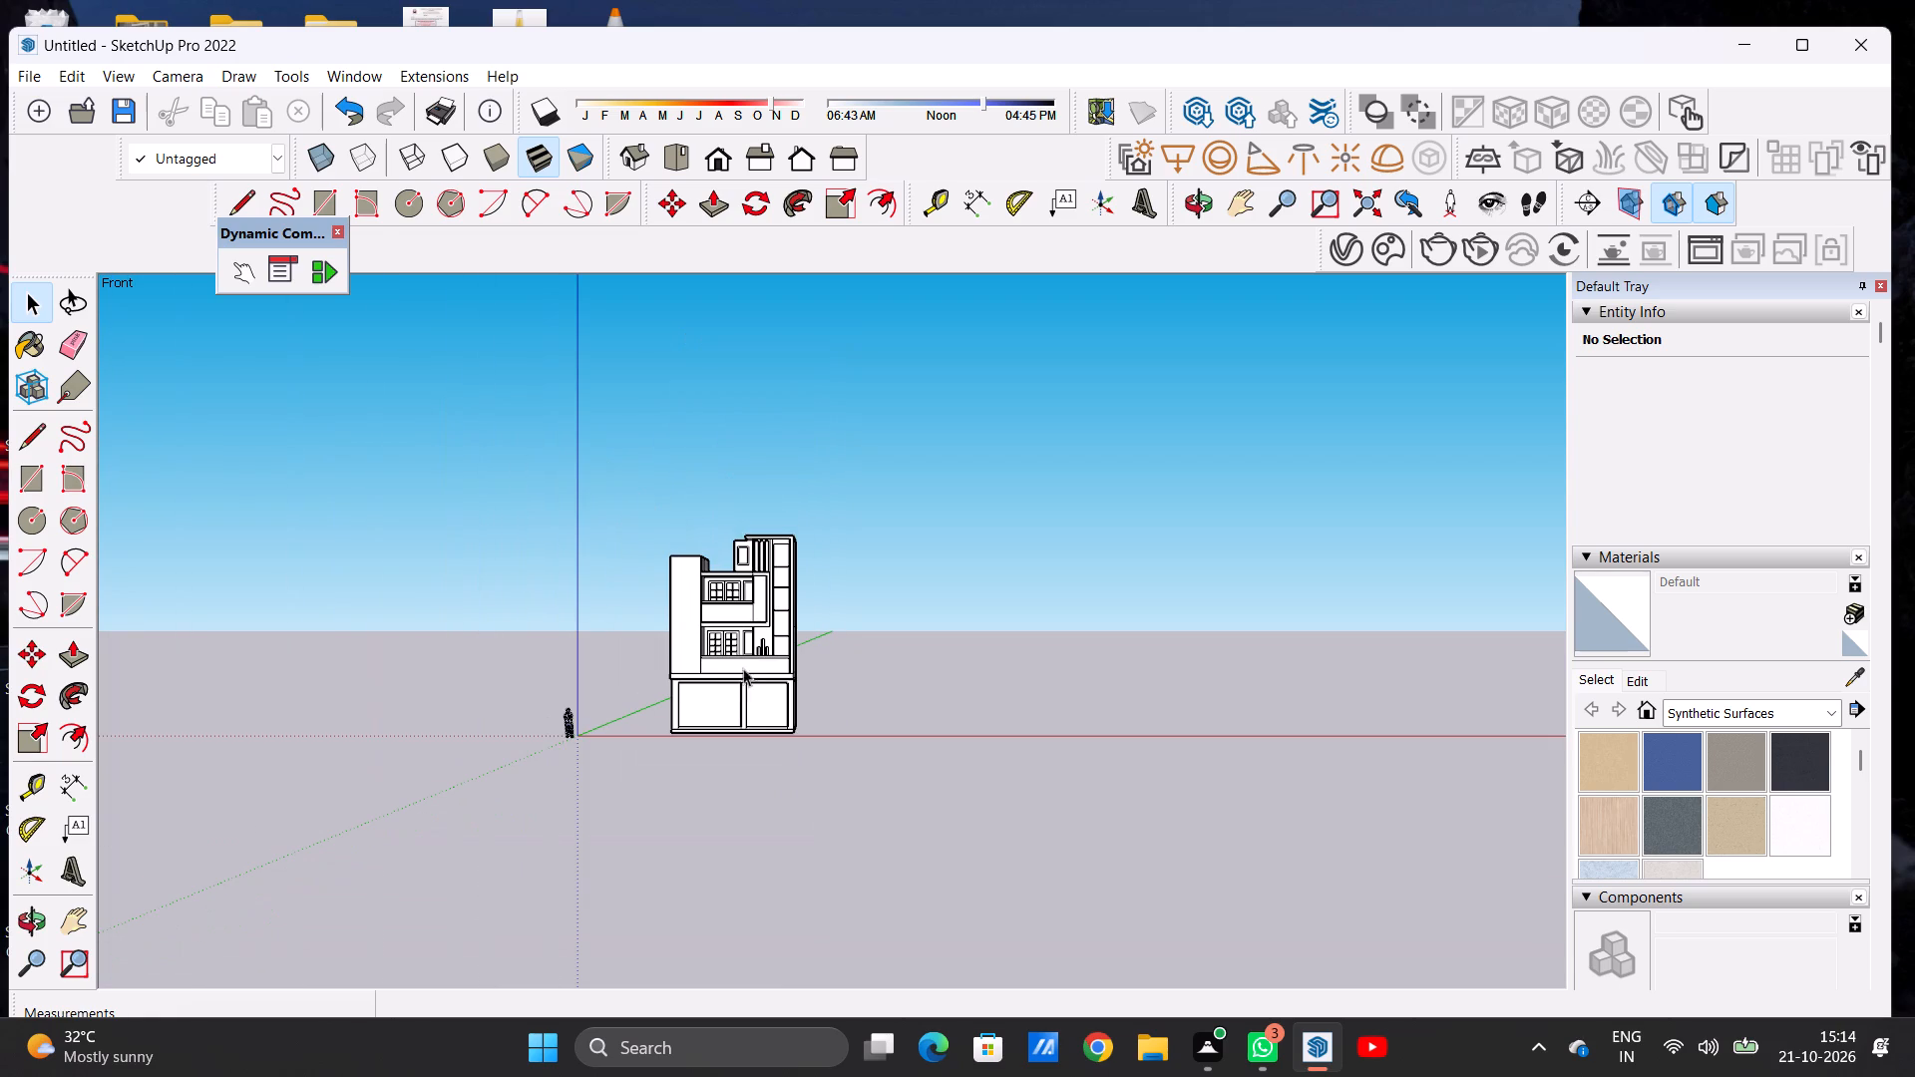
scroll(725, 645, "up", 9)
scroll(826, 493, "up", 3)
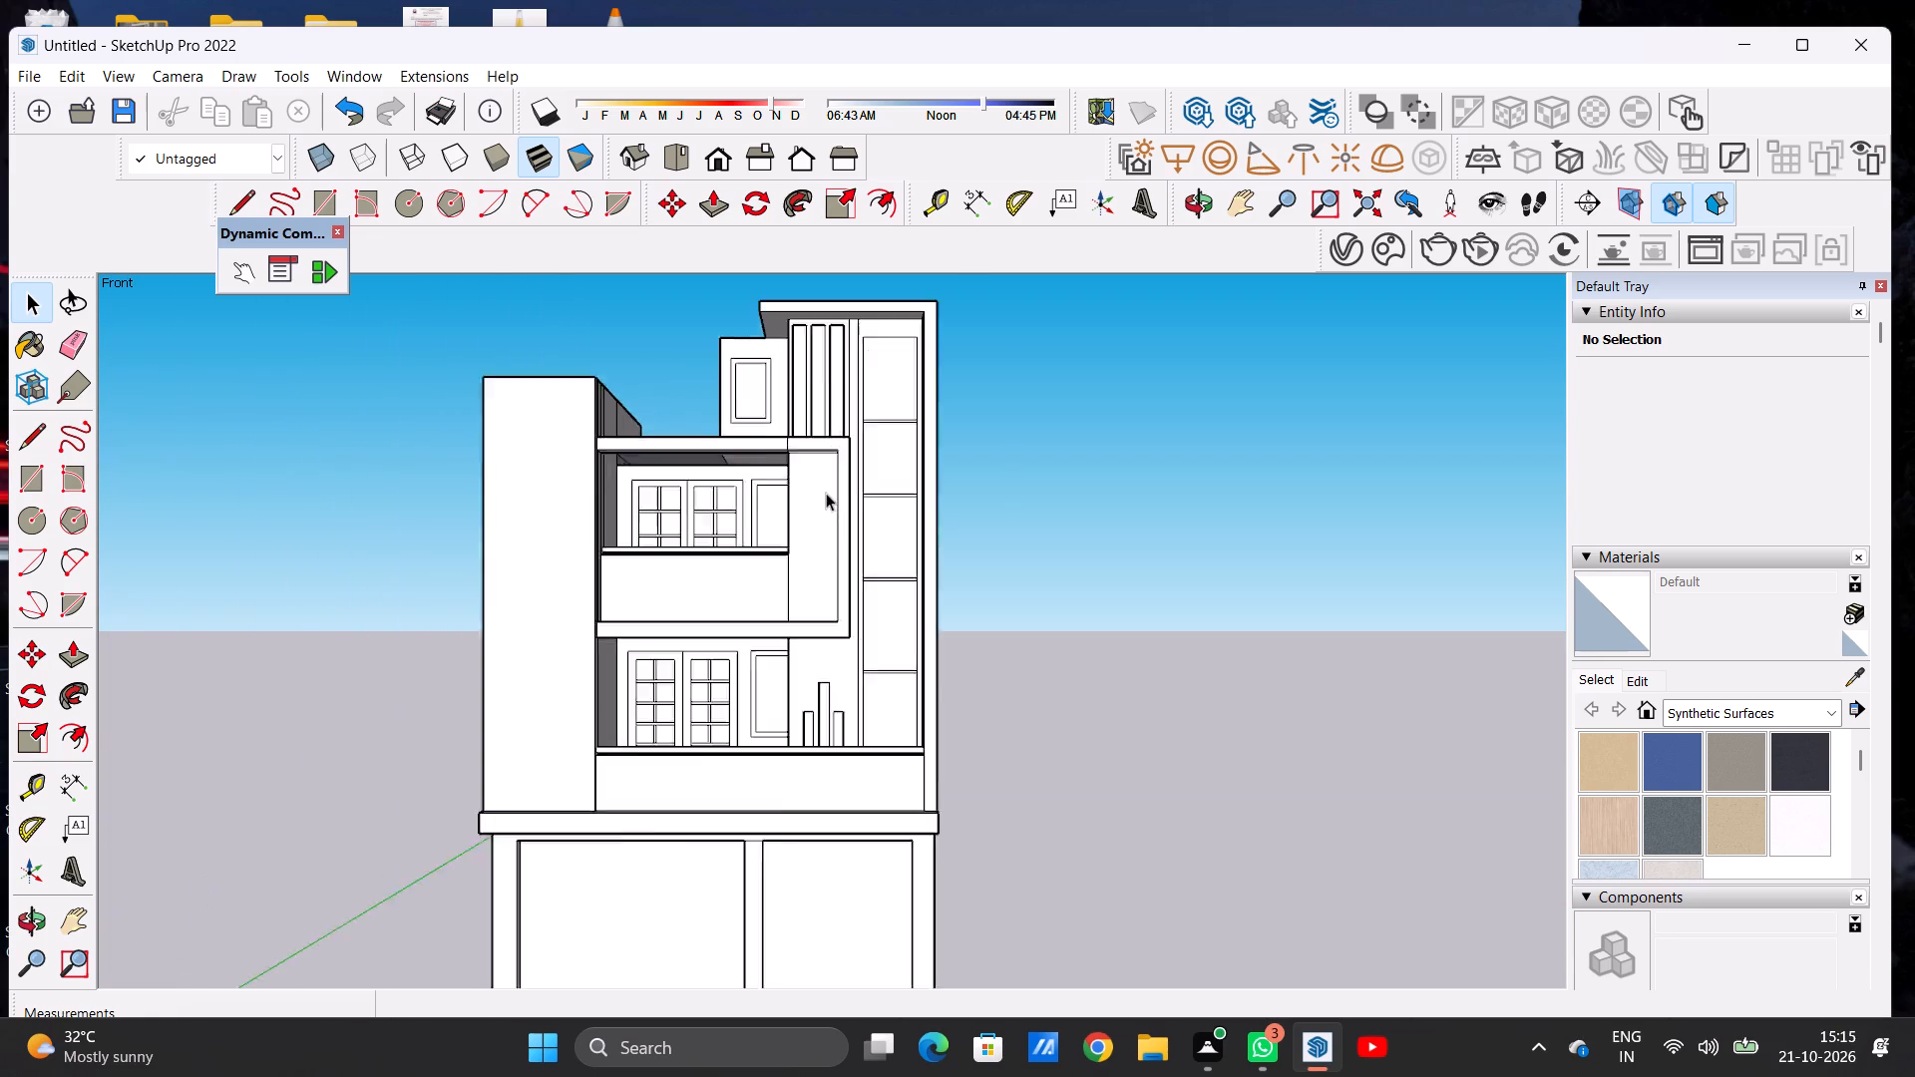
scroll(826, 493, "up", 4)
middle_click_drag(639, 447, 808, 647)
scroll(855, 538, "up", 1)
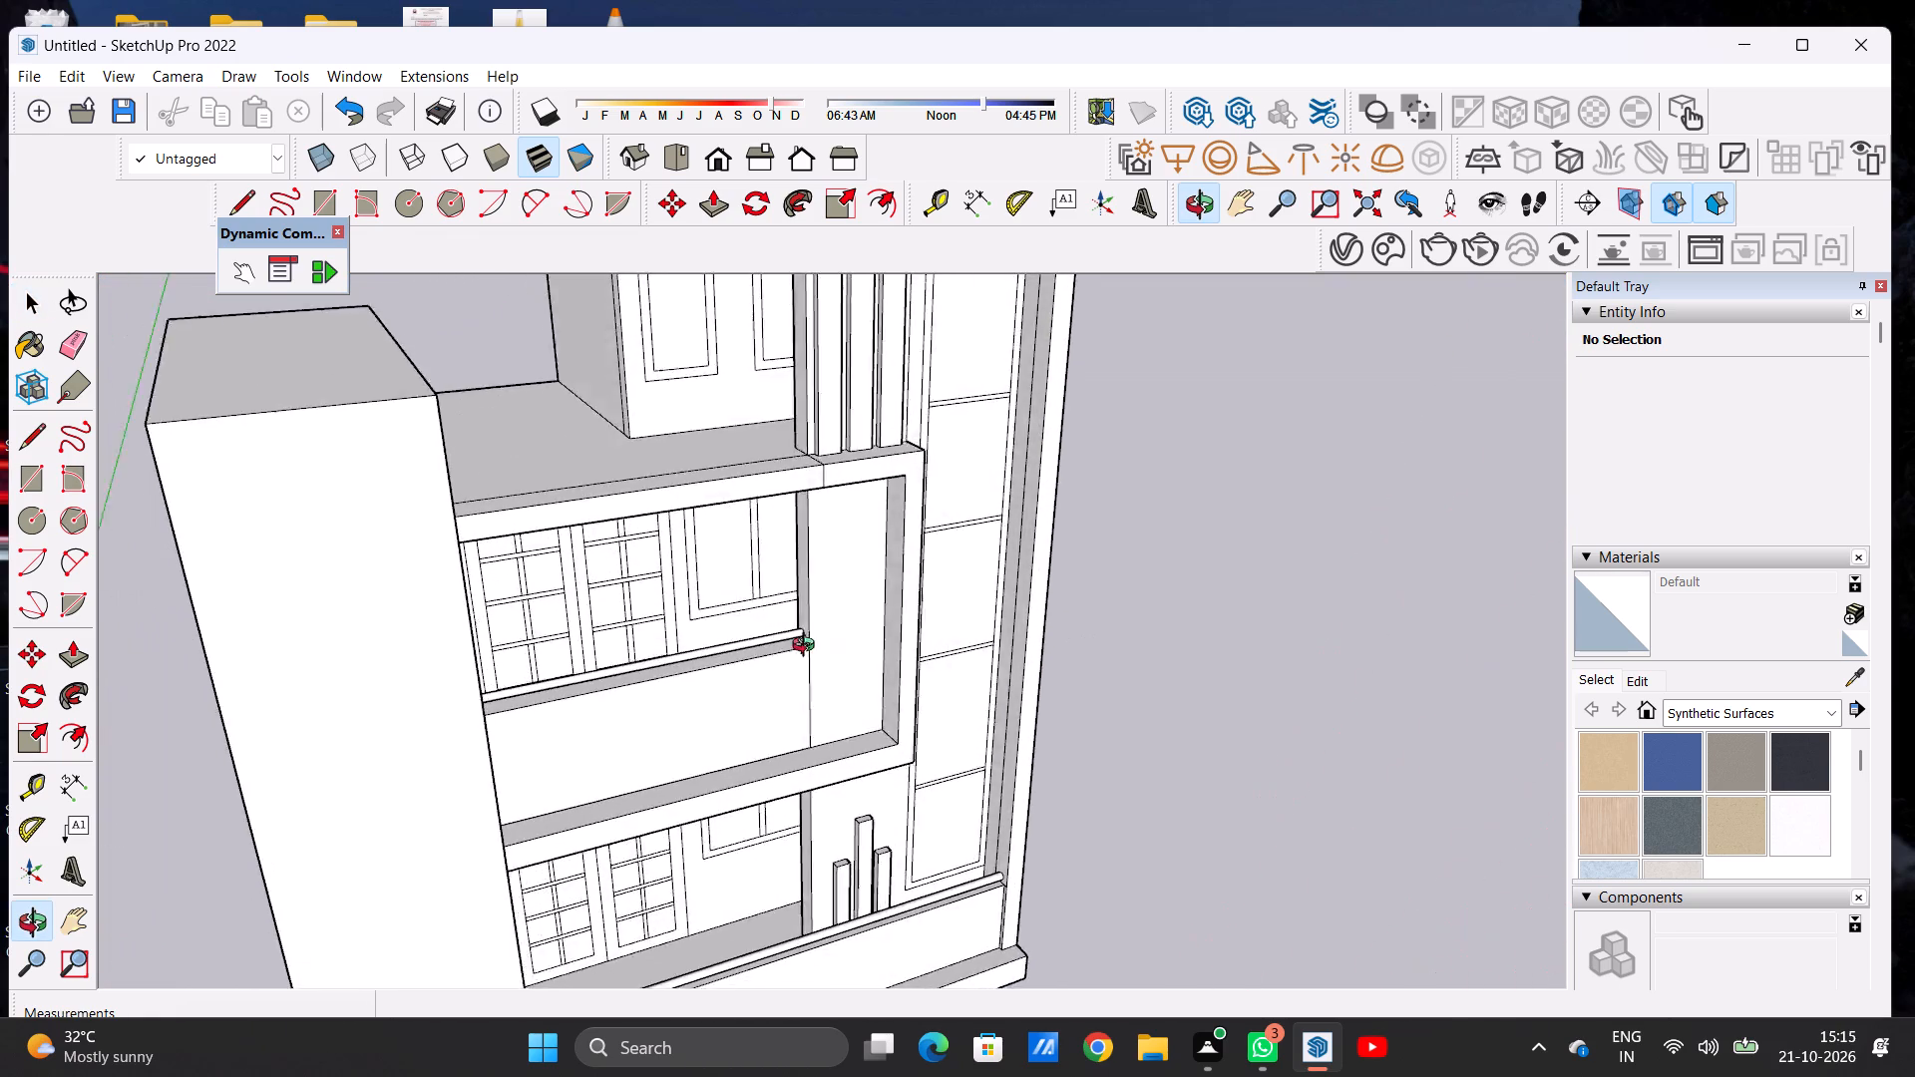
middle_click_drag(808, 647, 635, 647)
scroll(799, 555, "down", 5)
scroll(913, 527, "down", 6)
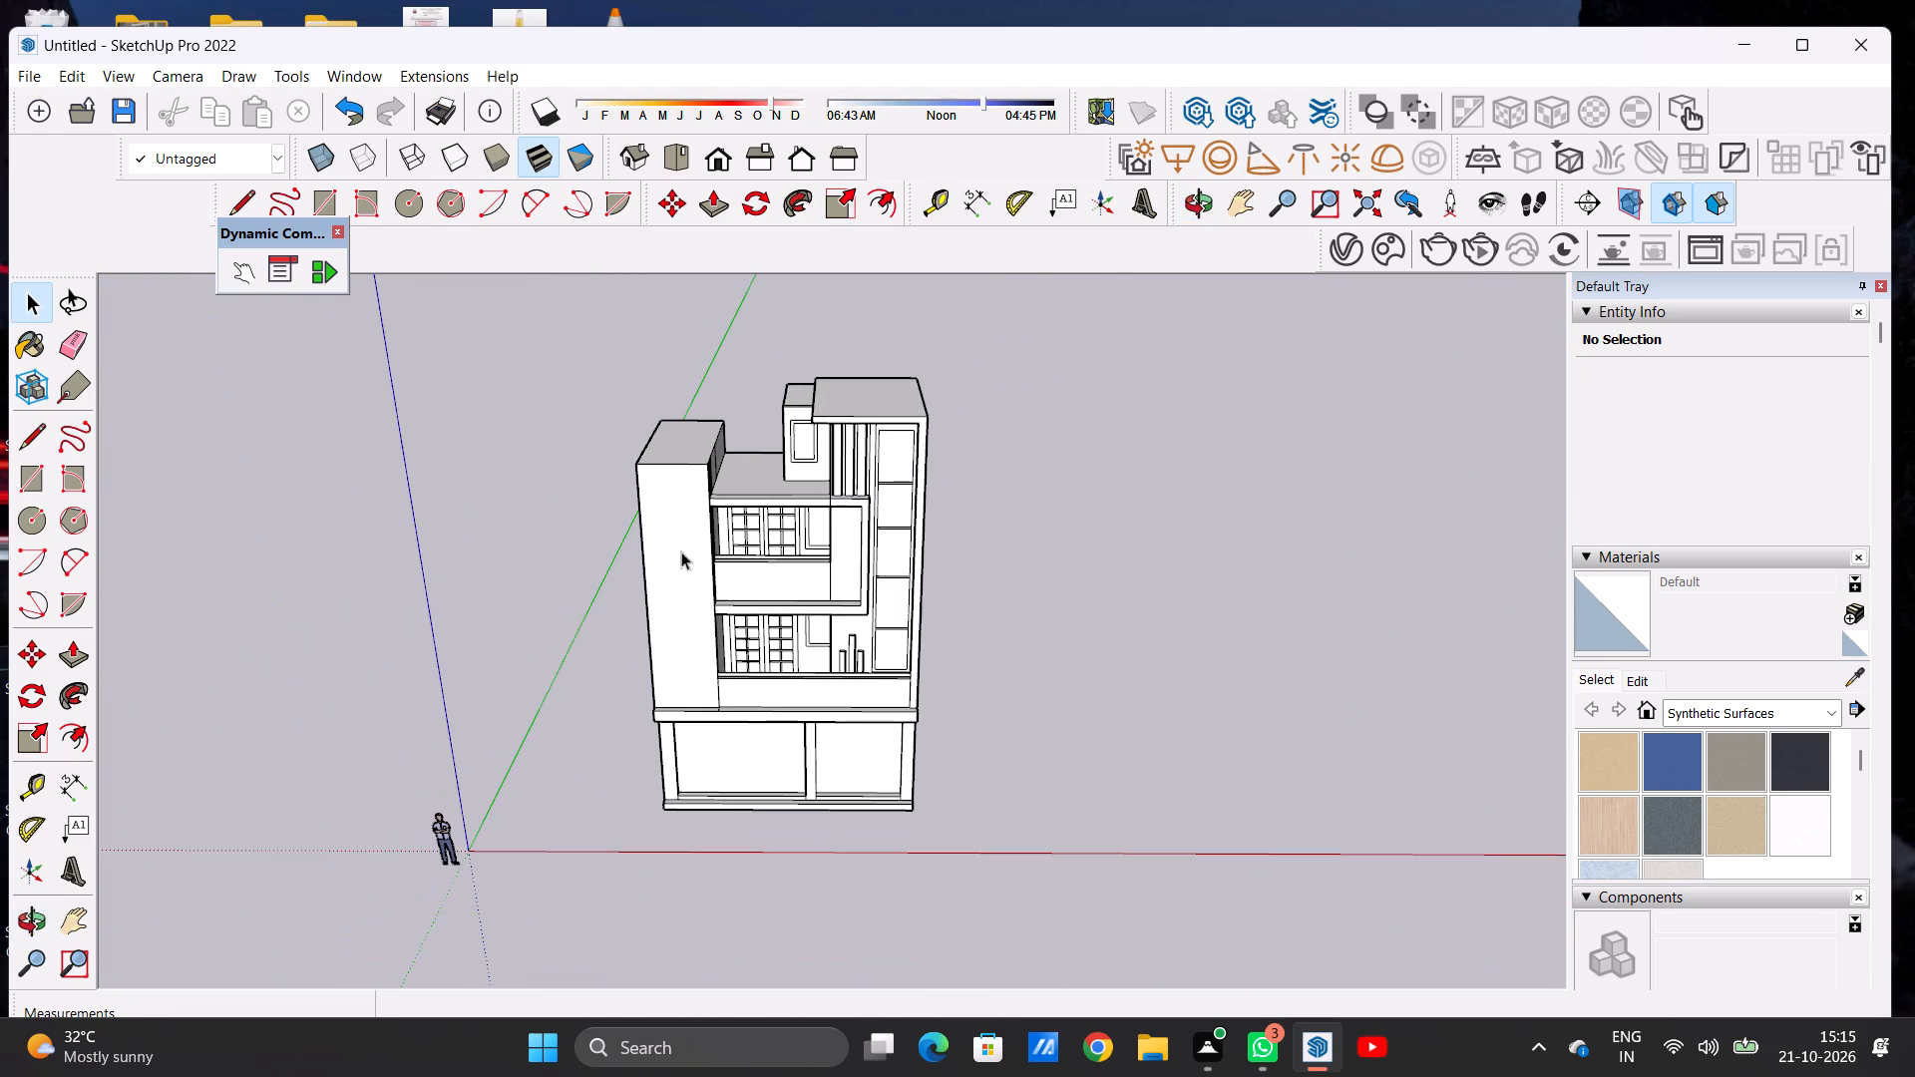
scroll(665, 582, "up", 5)
middle_click_drag(683, 646, 681, 529)
scroll(680, 529, "up", 1)
scroll(670, 559, "down", 6)
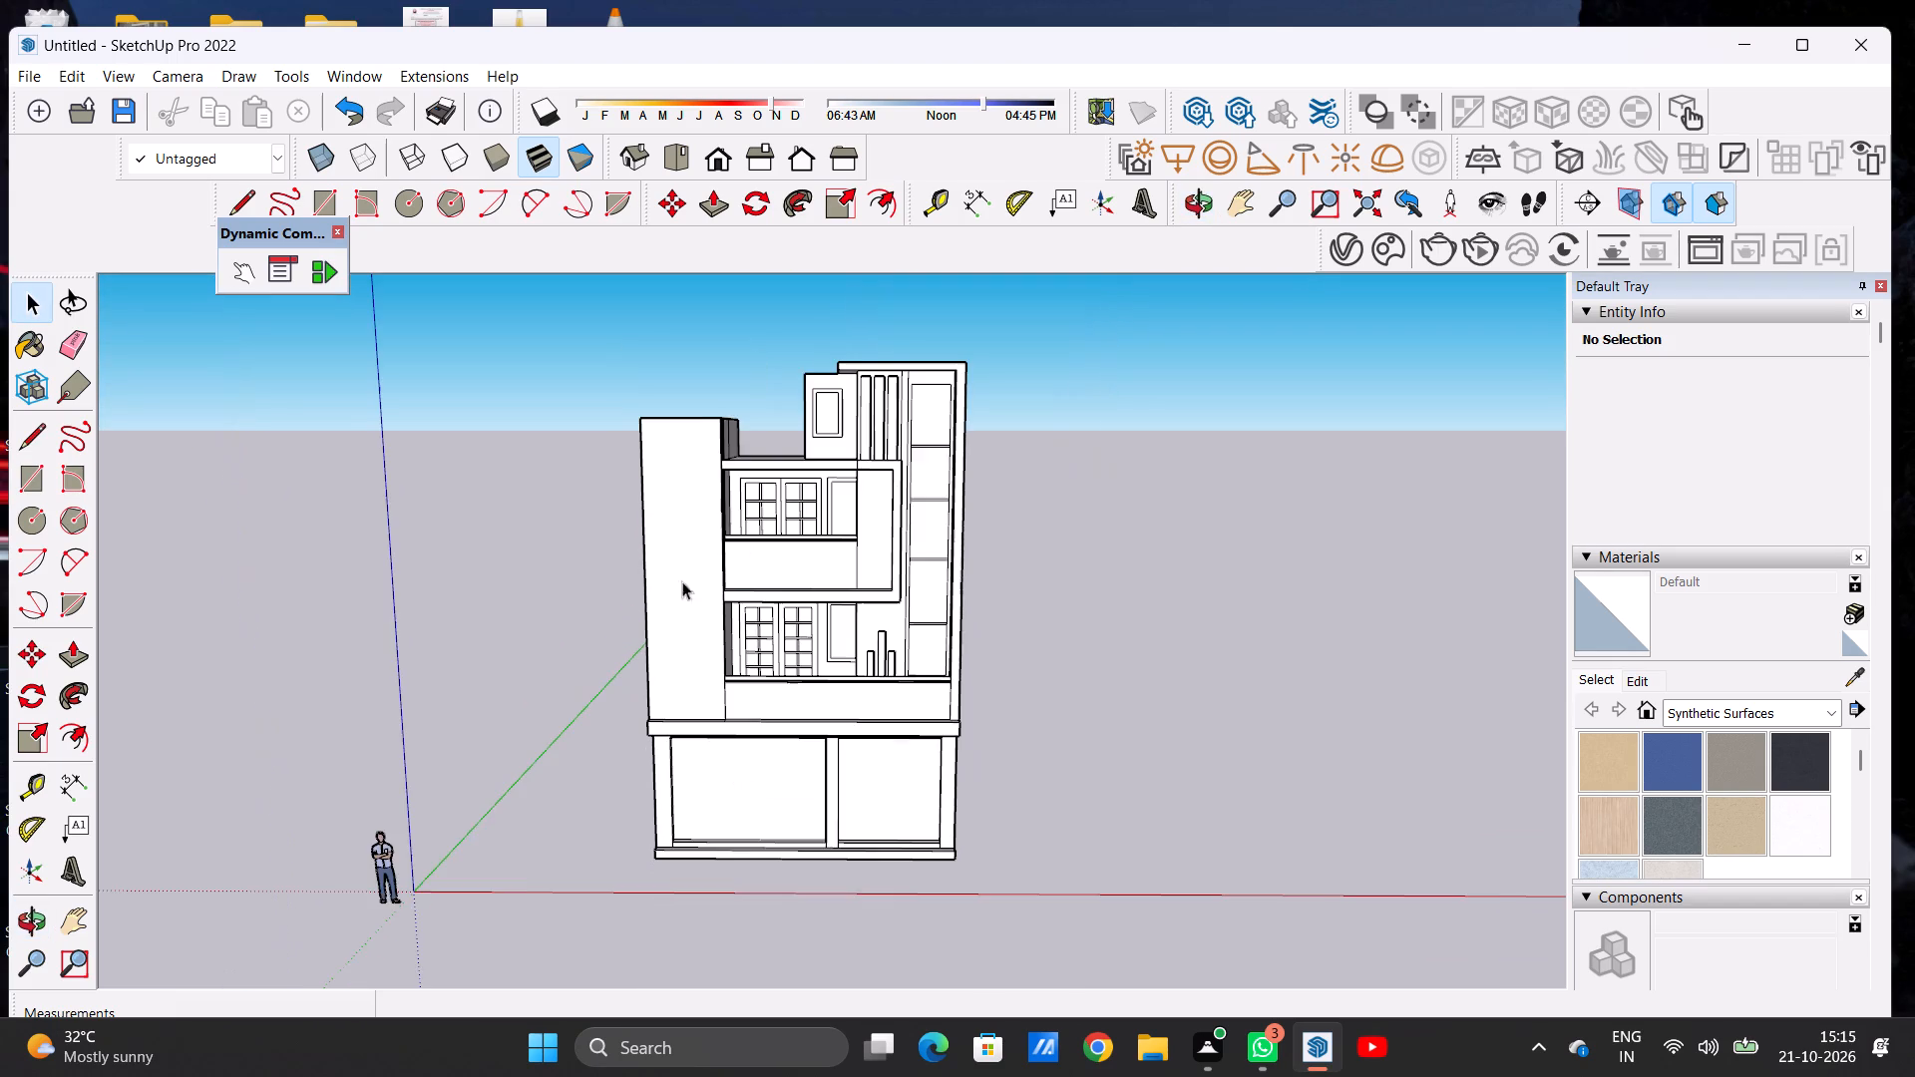
Examine the whole house from the front and from a raised oblique angle, including the divided tall panel and the roof.
scroll(753, 619, "up", 1)
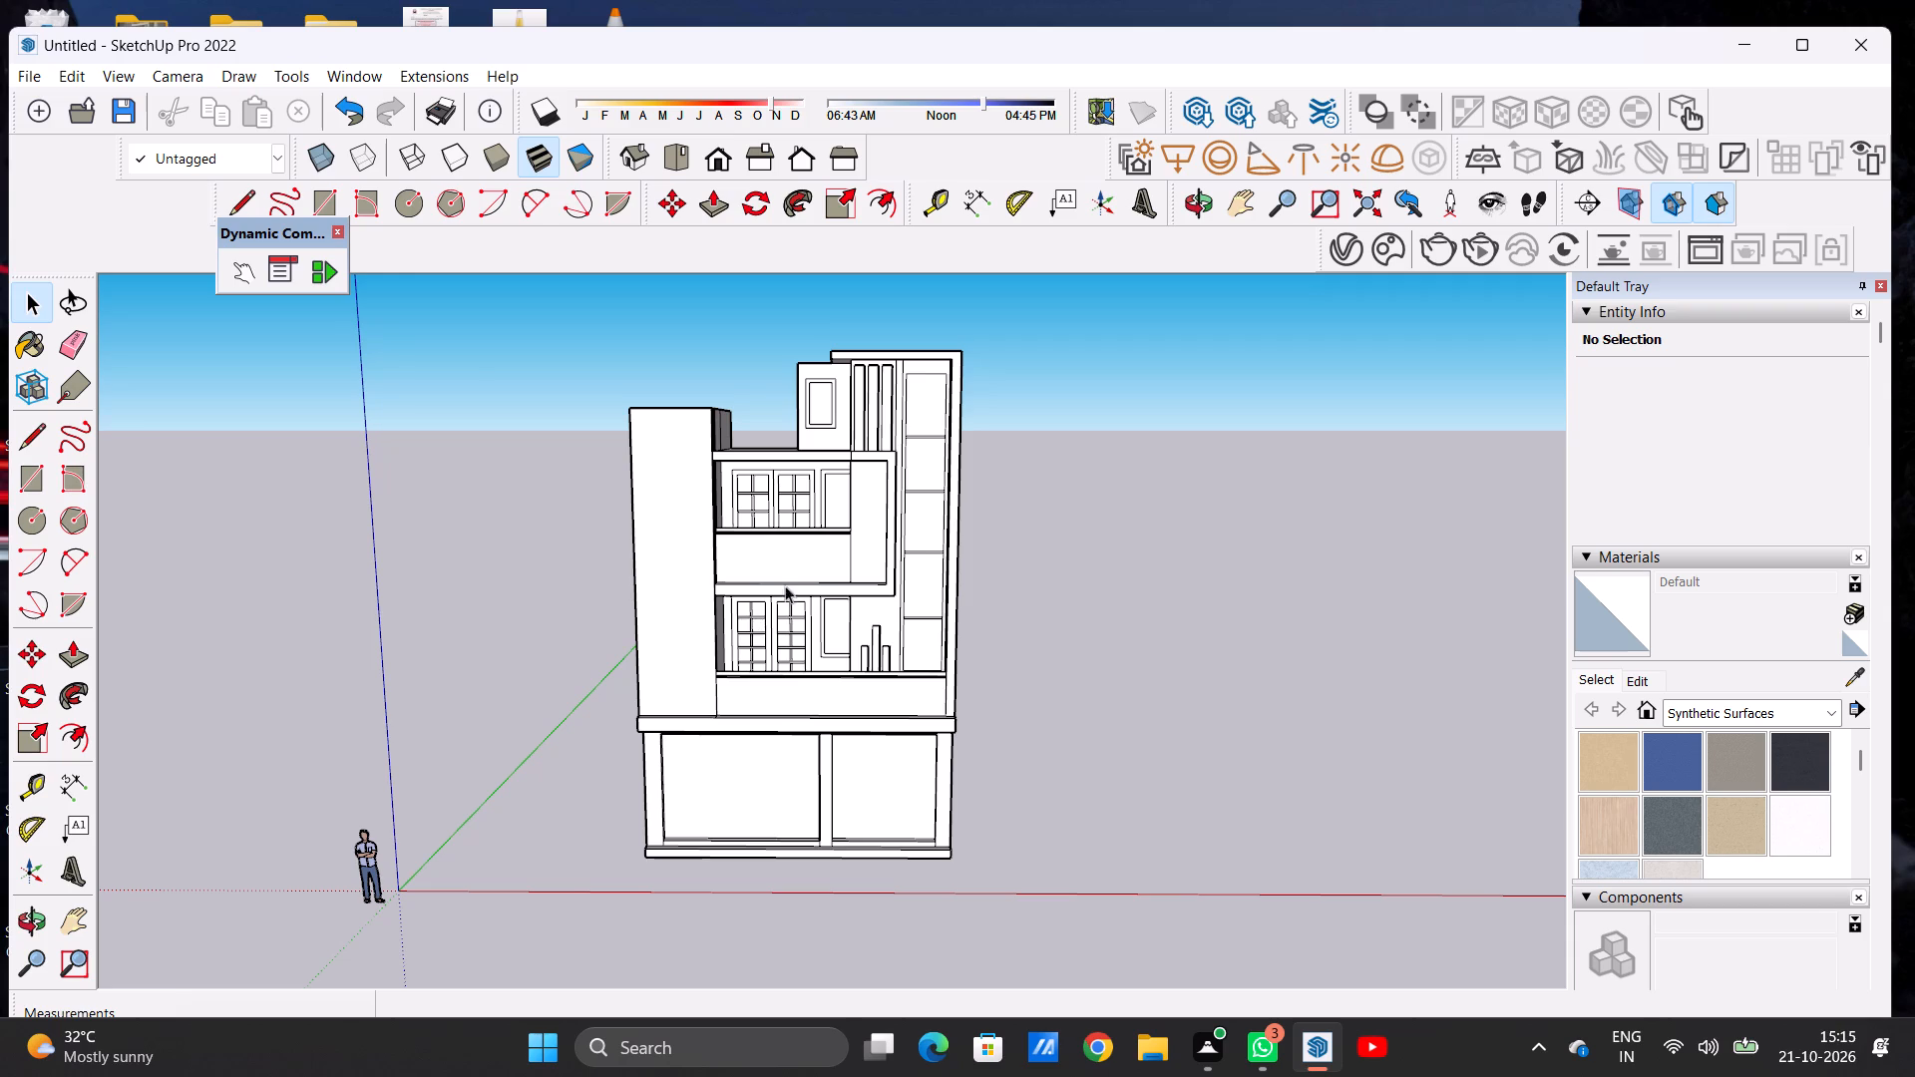
scroll(794, 564, "down", 3)
middle_click_drag(705, 571, 774, 536)
scroll(751, 514, "up", 6)
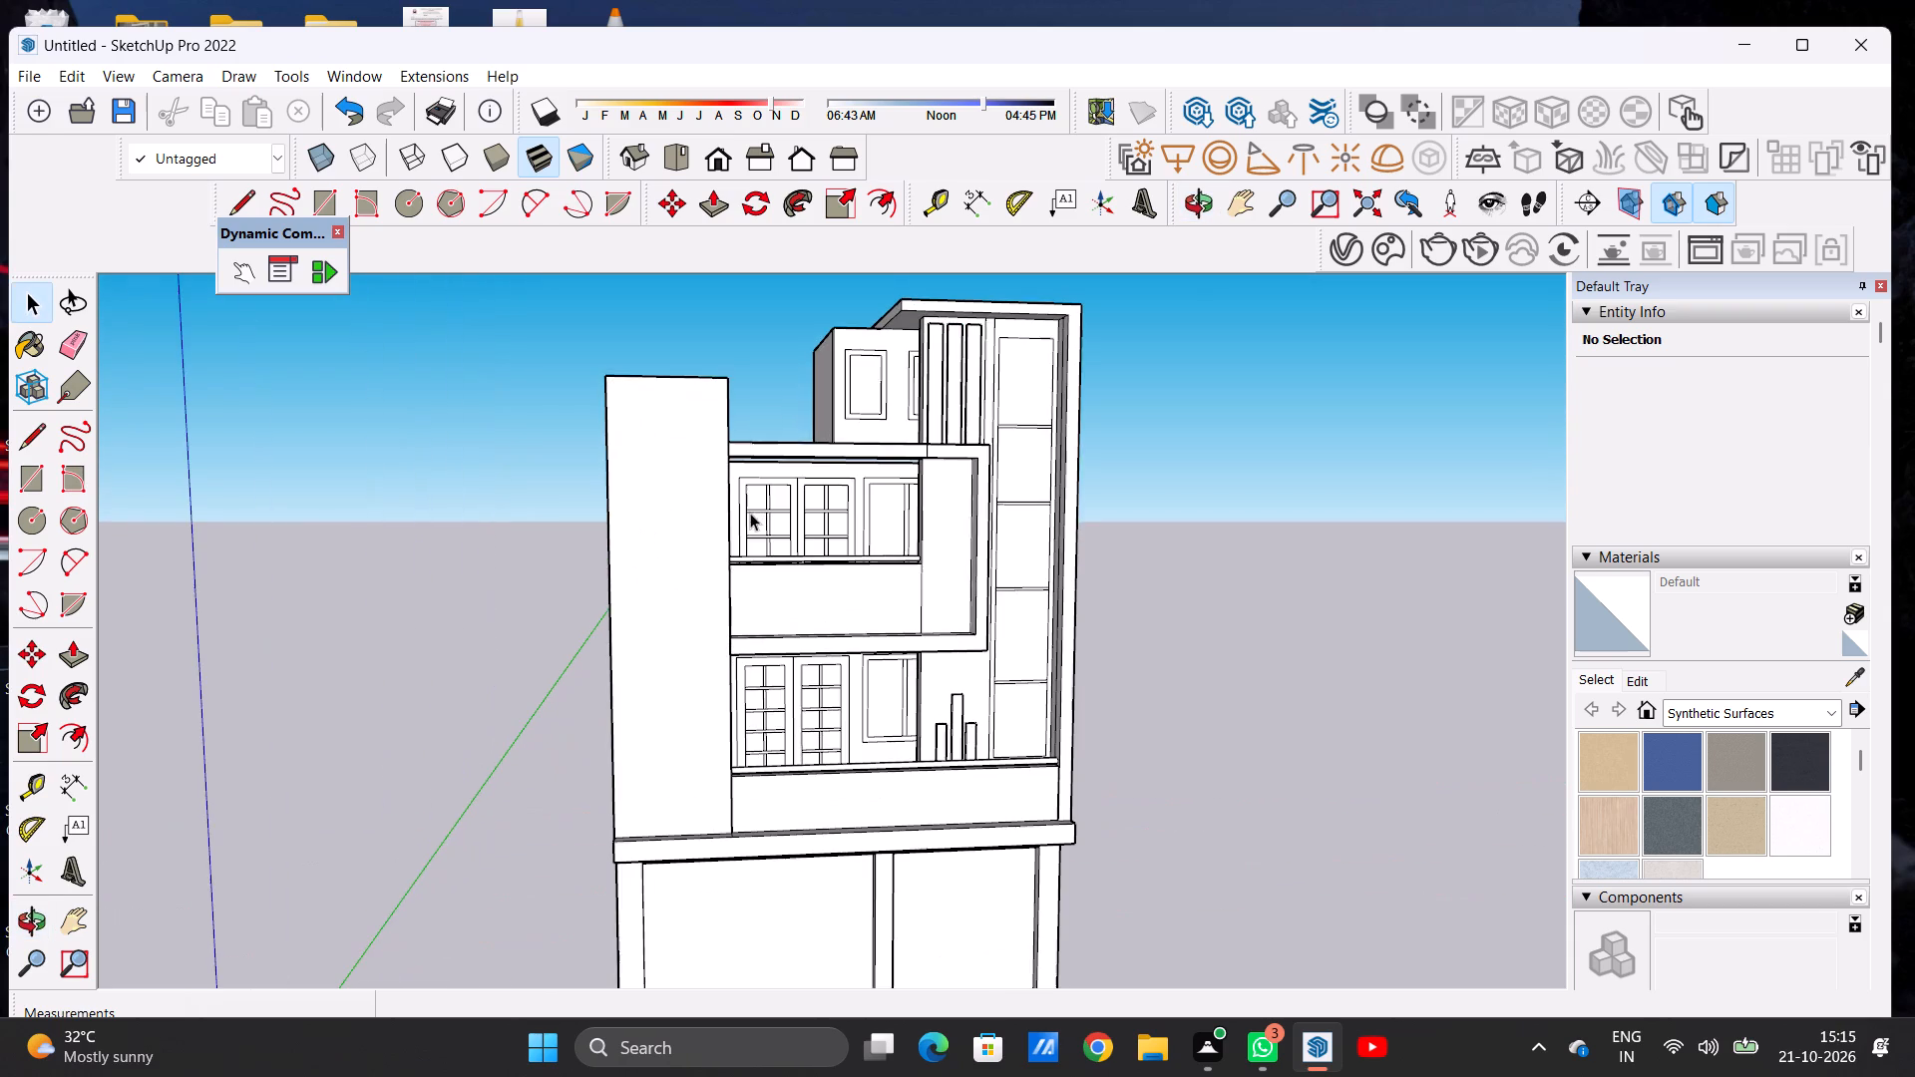
middle_click_drag(734, 513, 710, 534)
middle_click_drag(710, 534, 704, 544)
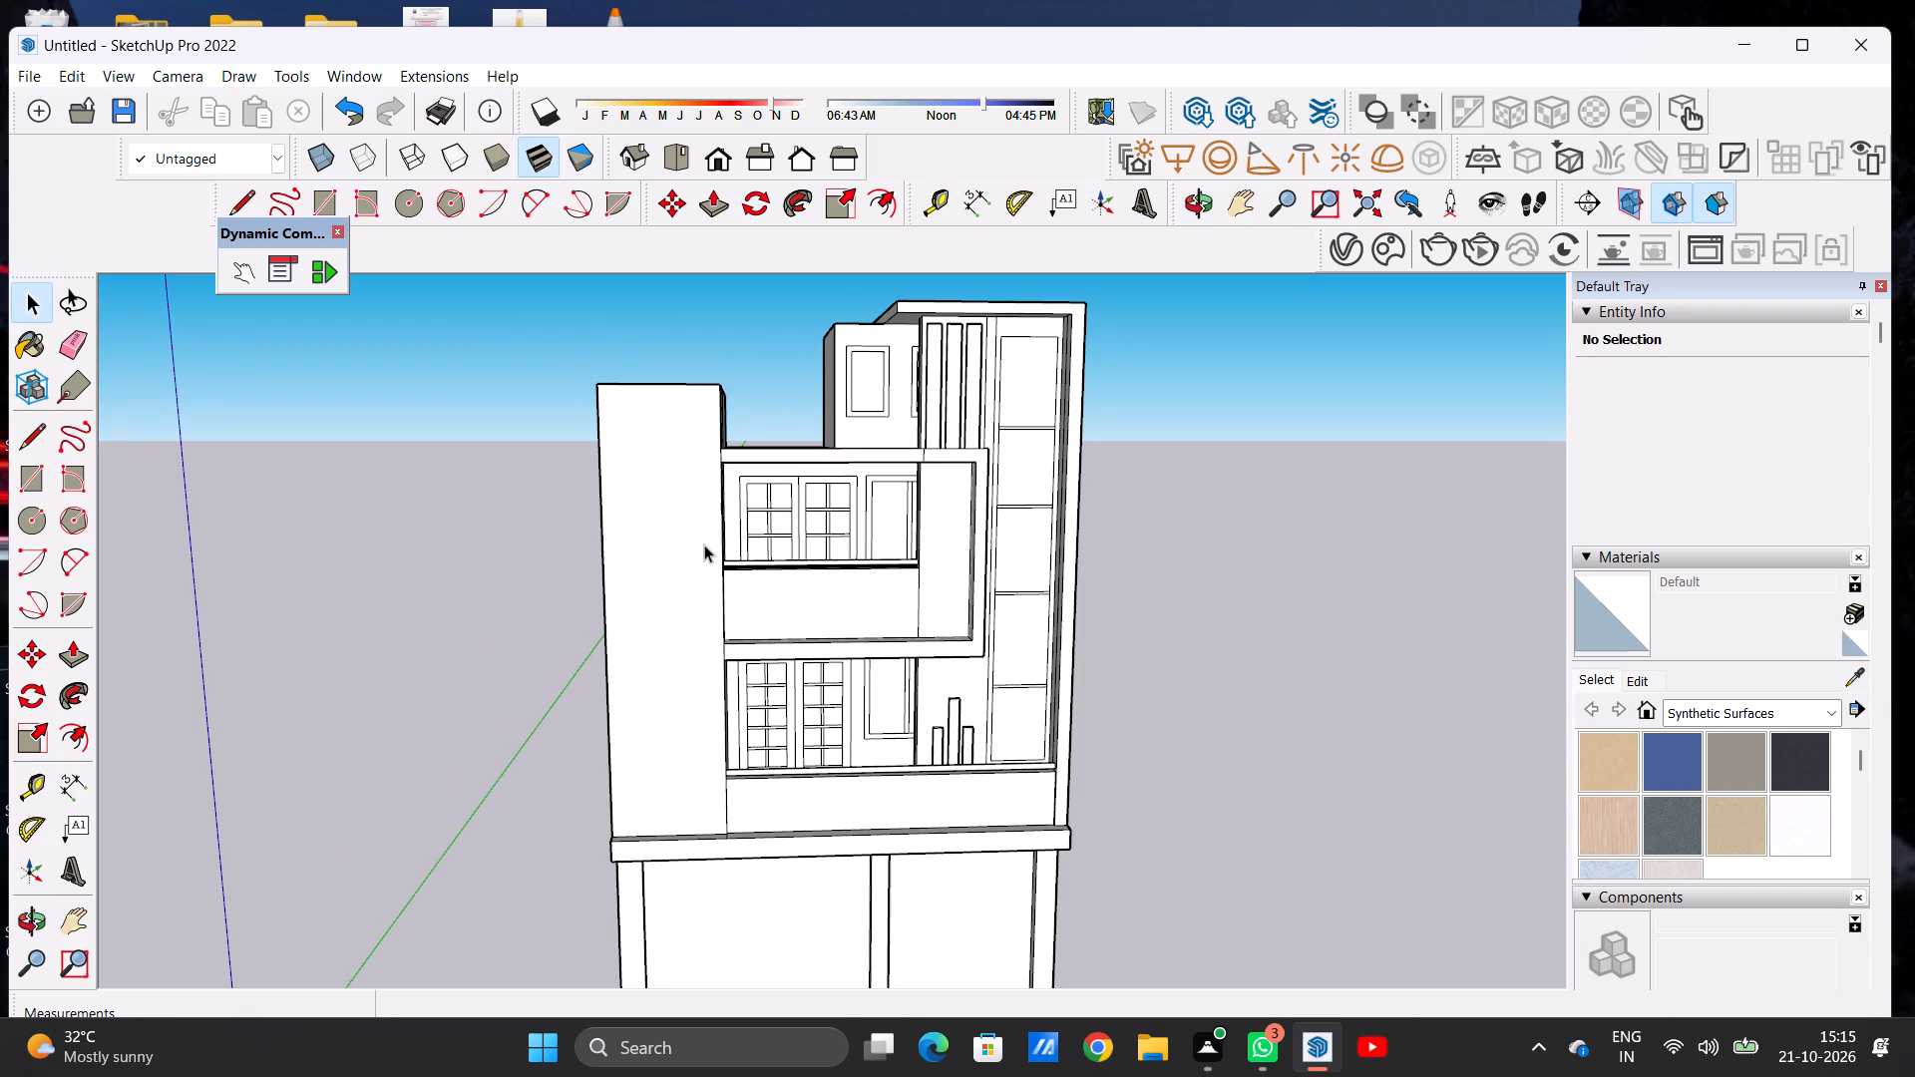
scroll(704, 544, "down", 2)
middle_click_drag(757, 448, 881, 702)
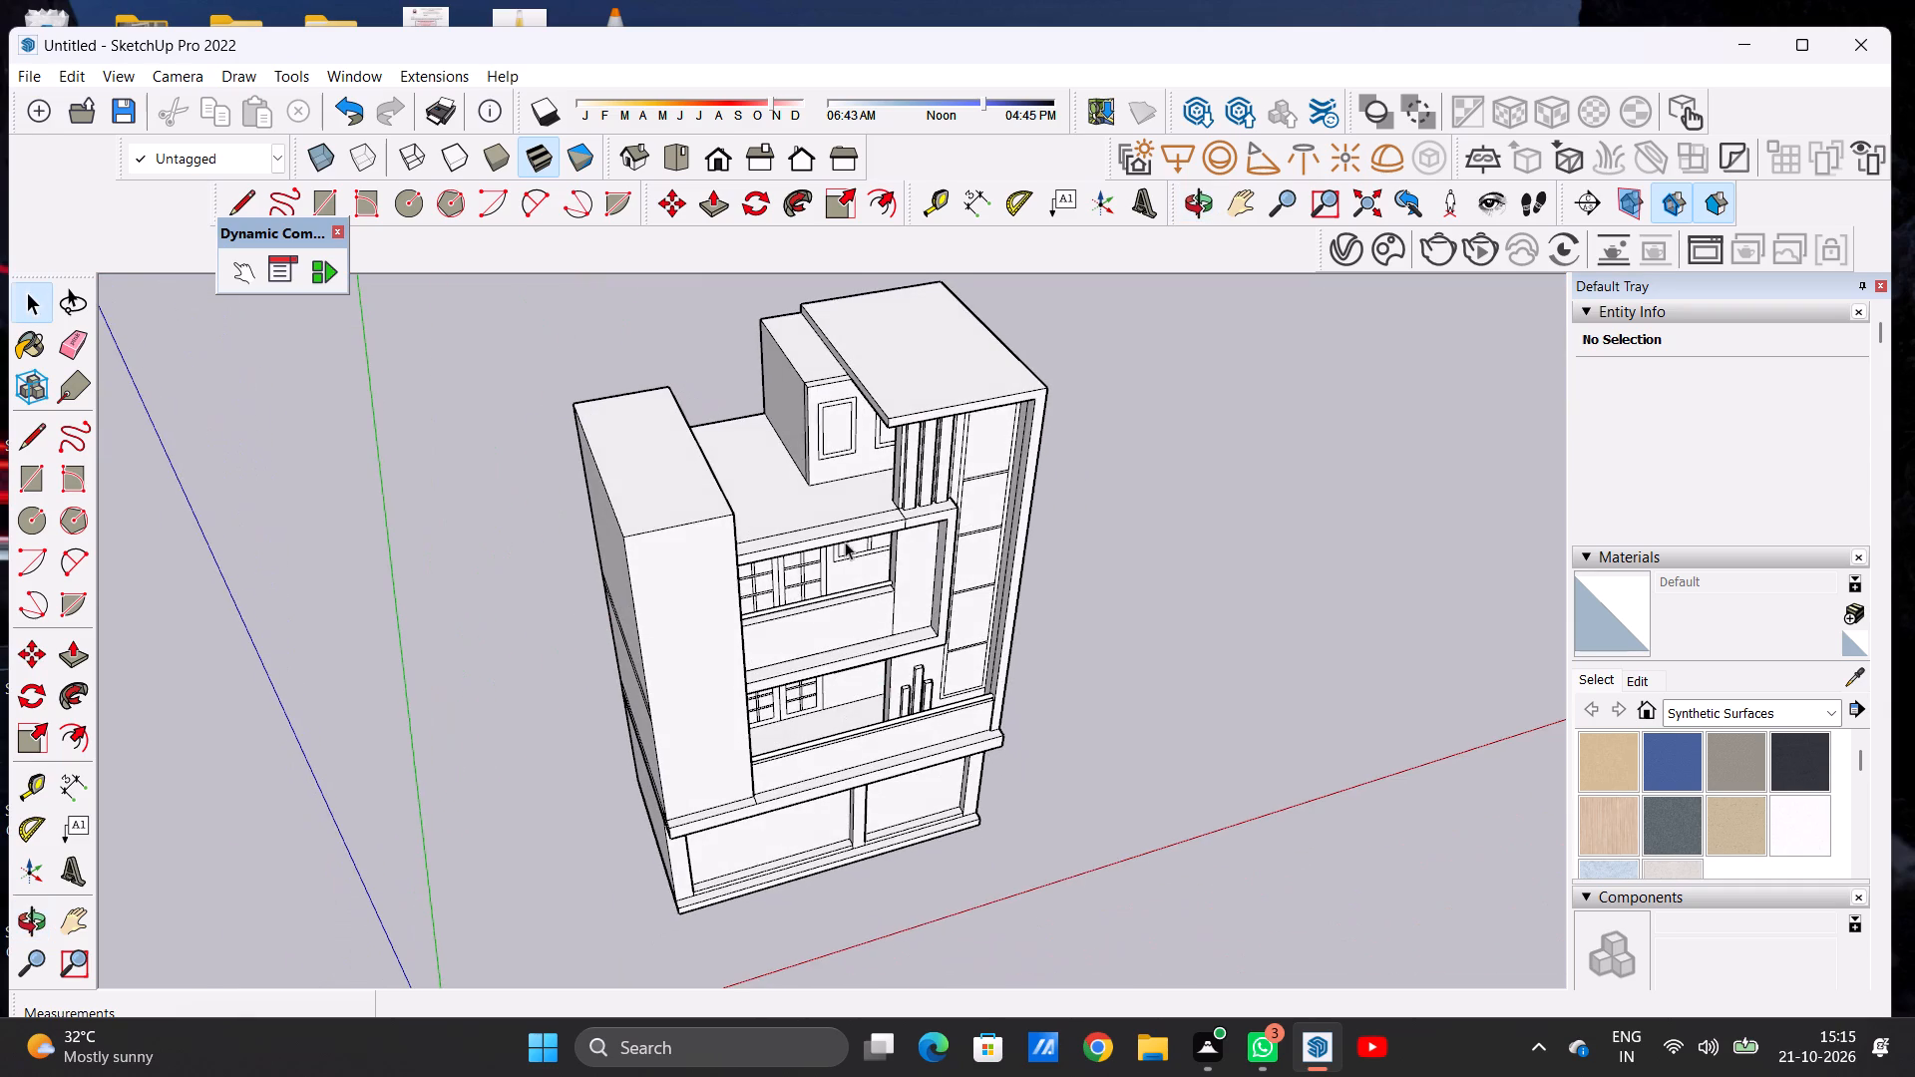
Push/Pull the side edge face of the top roof slab outward until it is flush with the rooftop room's outer side wall.
scroll(813, 331, "up", 2)
scroll(813, 331, "down", 1)
scroll(813, 331, "up", 2)
middle_click_drag(876, 482, 878, 327)
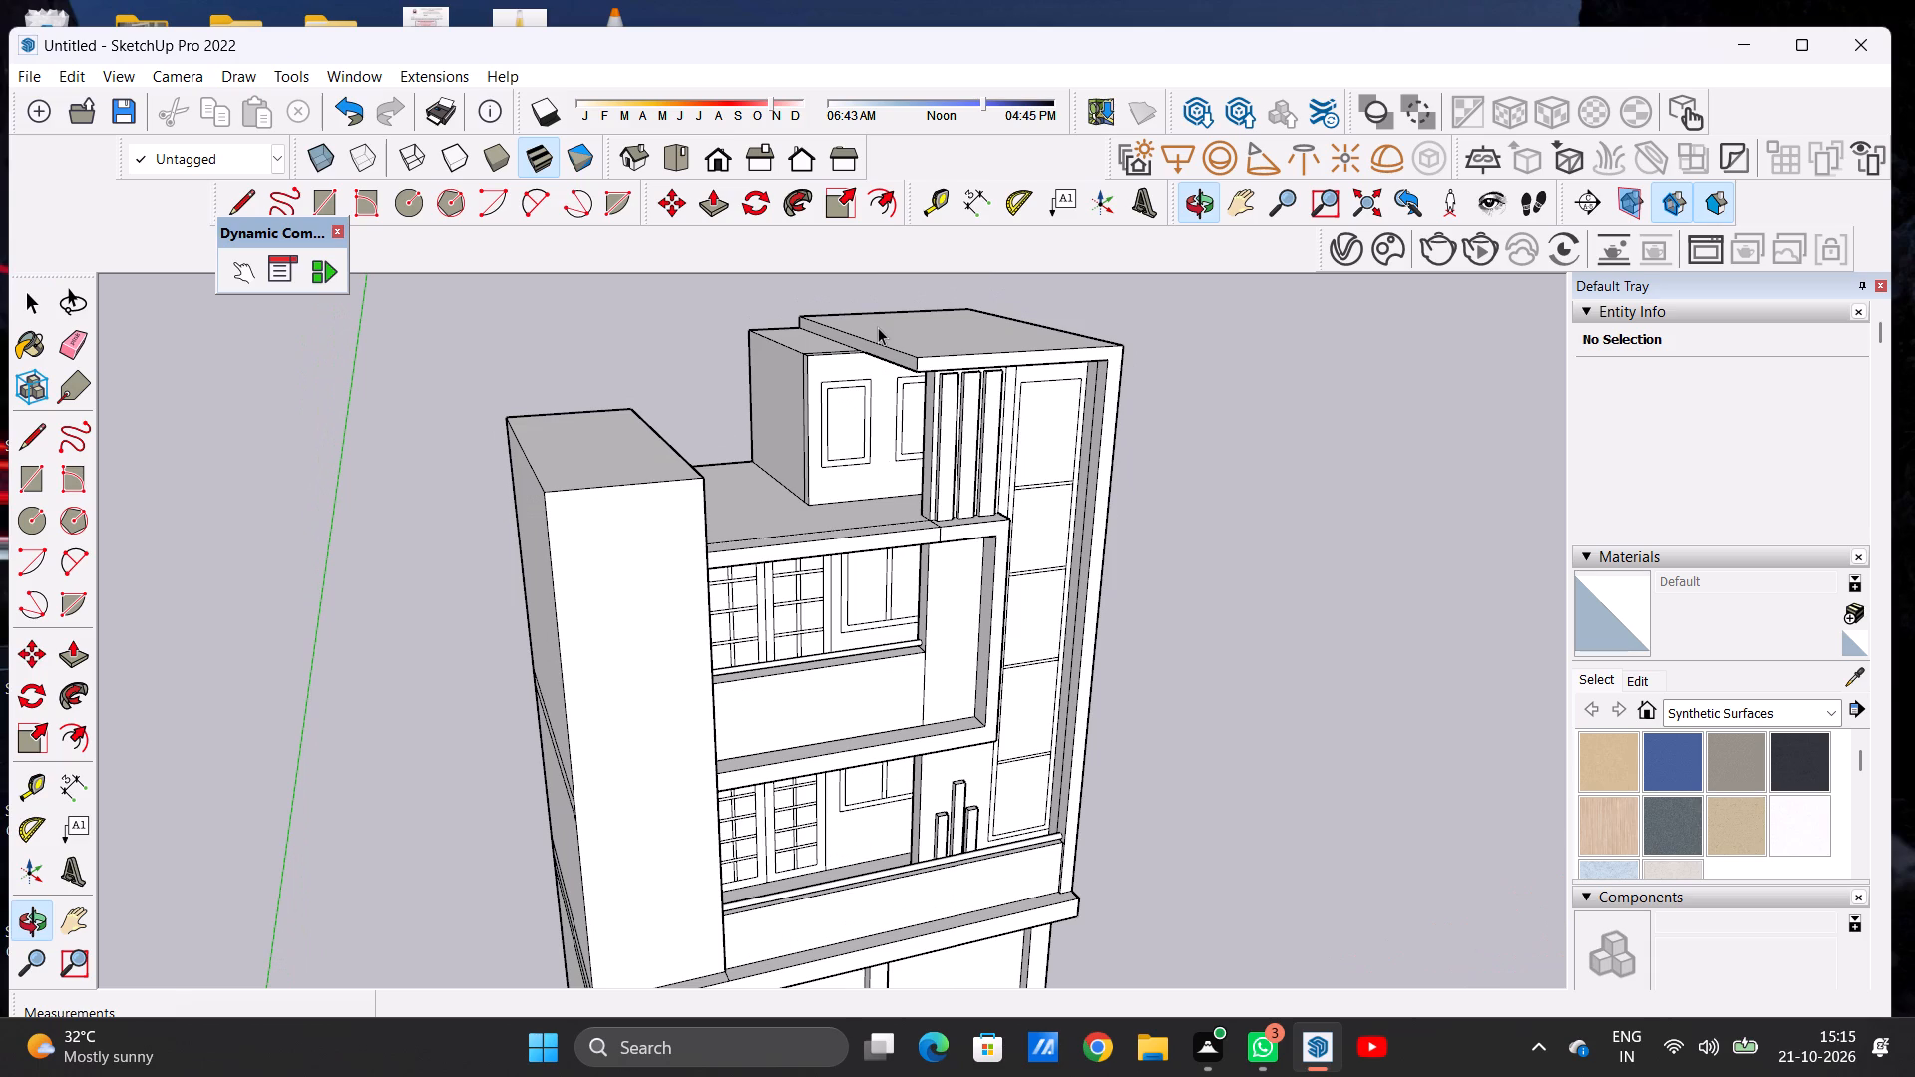
scroll(889, 342, "up", 4)
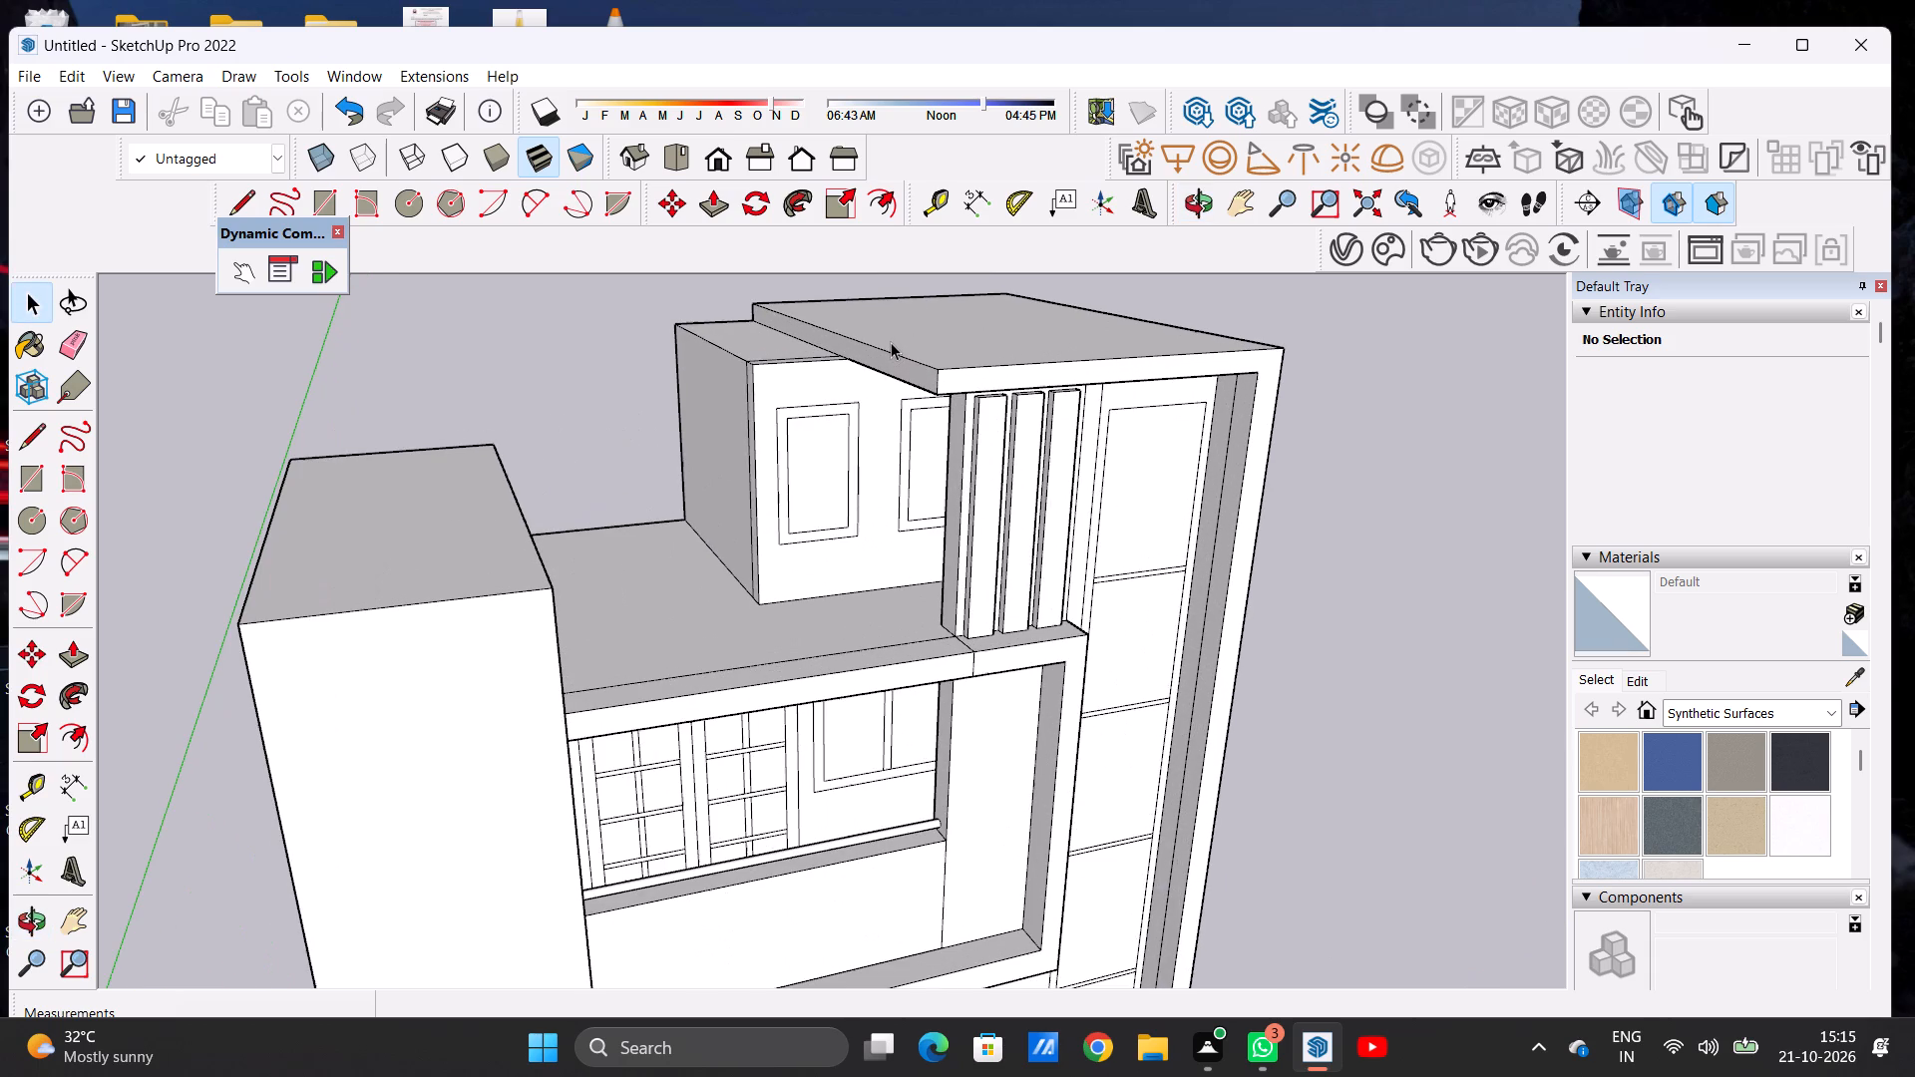
scroll(891, 342, "up", 1)
key("p")
scroll(904, 374, "up", 6)
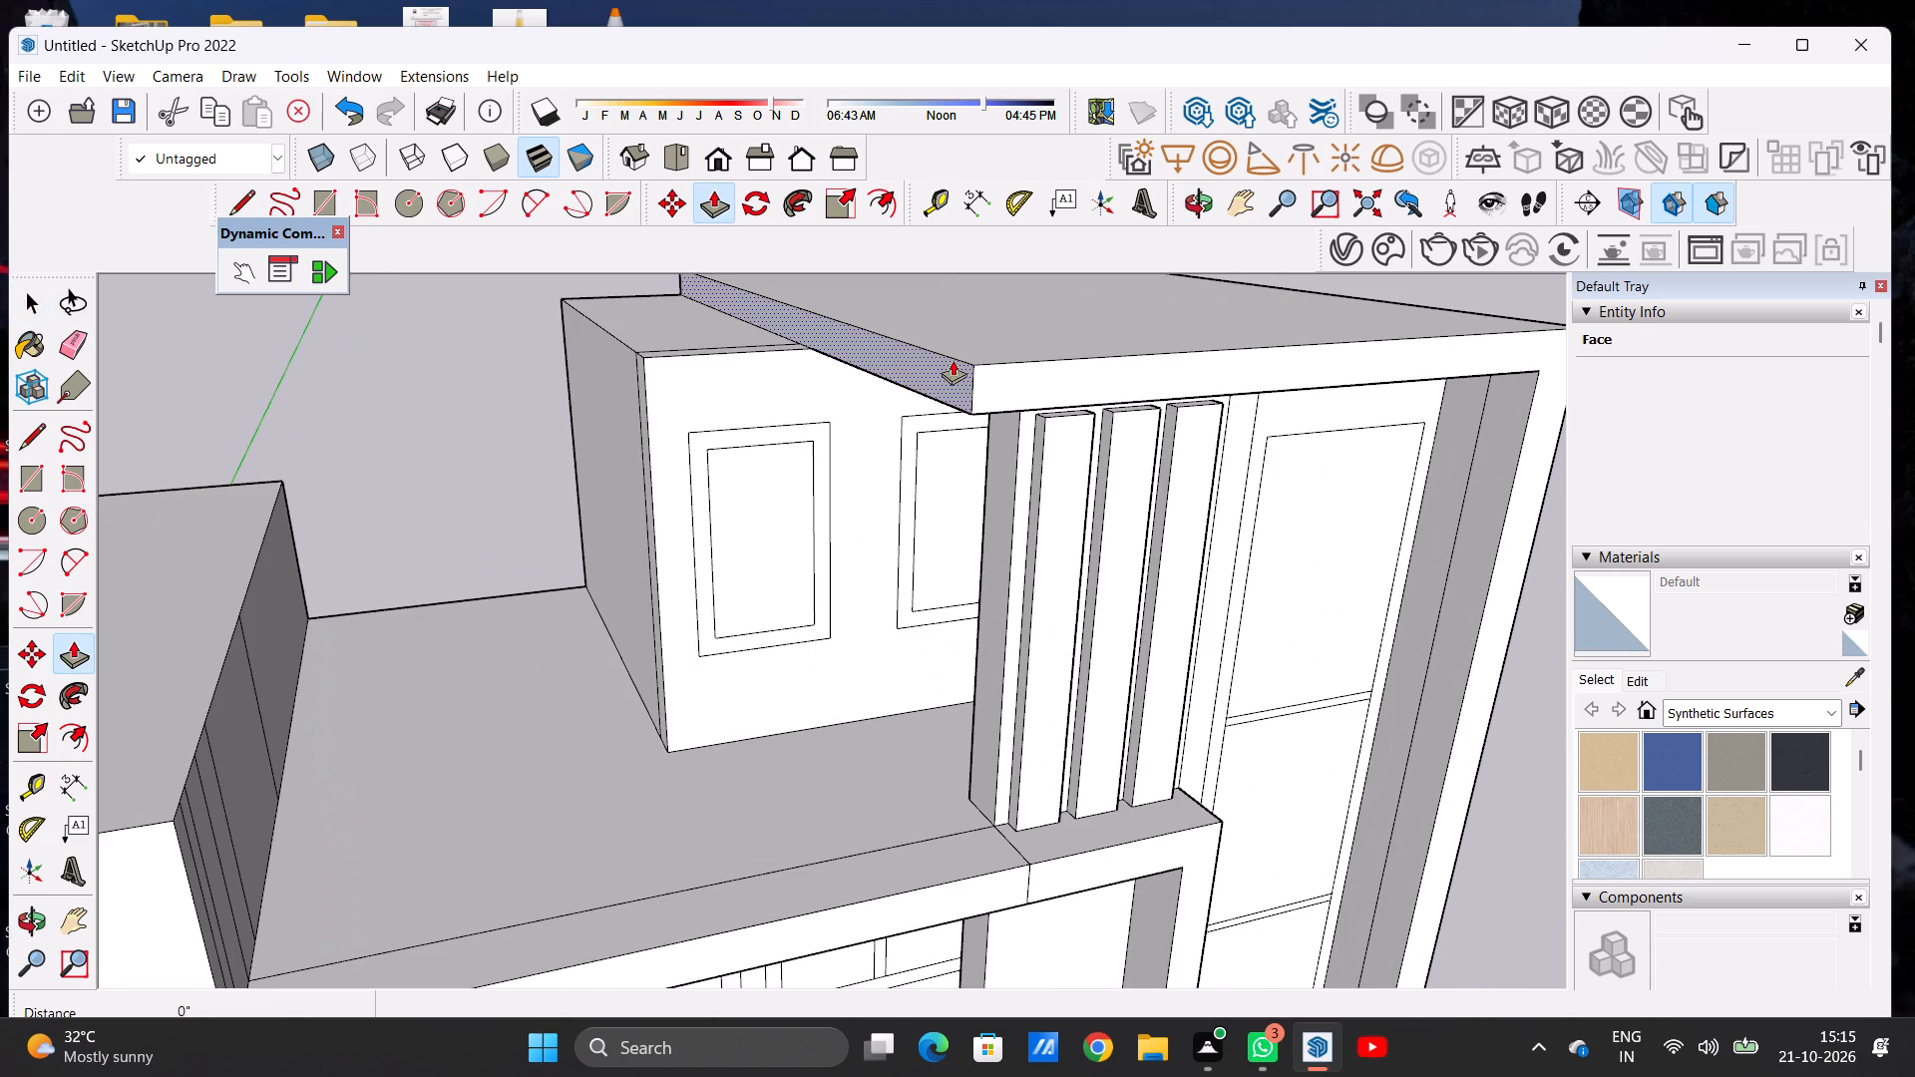
scroll(739, 322, "up", 7)
left_click(814, 330)
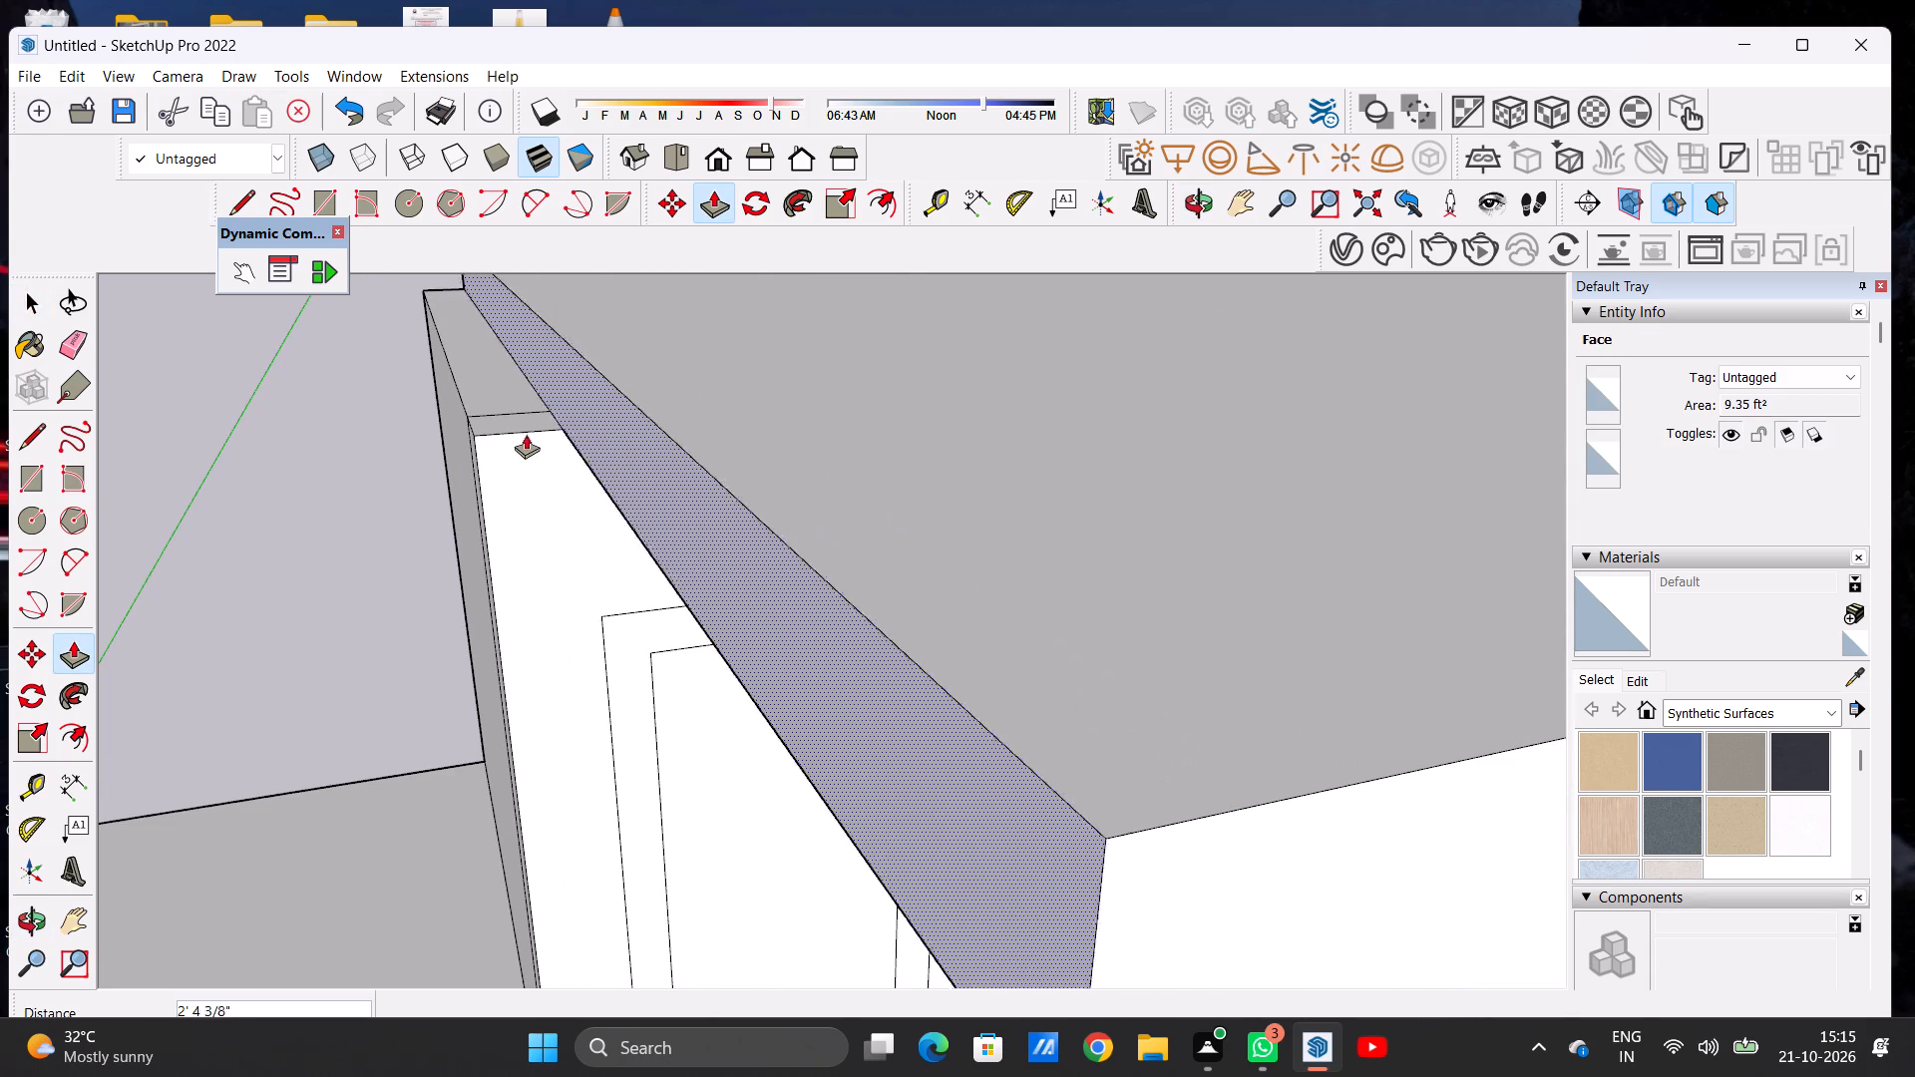
left_click(471, 444)
key("space")
Push/Pull the roof slab's side edge face further outward so the slab overhangs the rooftop room's side wall.
scroll(690, 479, "down", 3)
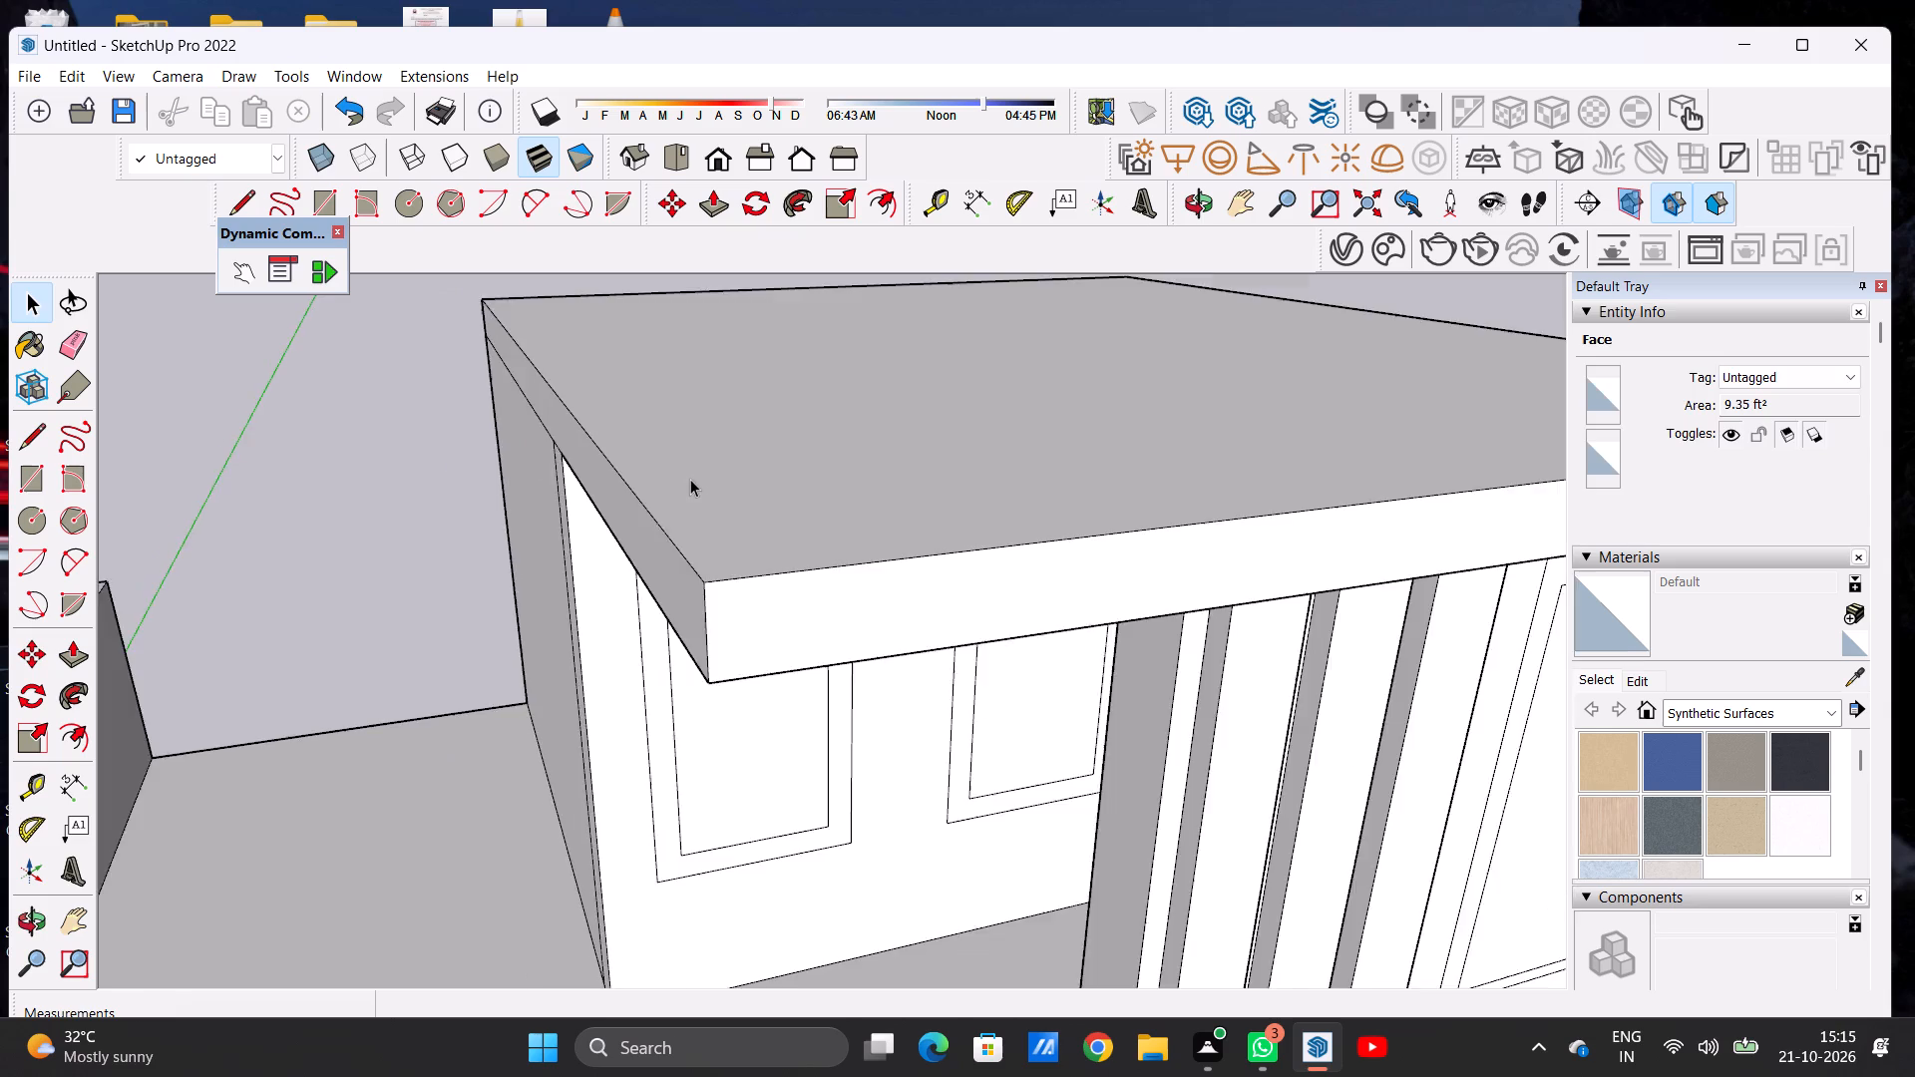
scroll(690, 479, "down", 15)
scroll(628, 550, "up", 1)
scroll(628, 550, "down", 5)
middle_click_drag(790, 649, 730, 514)
middle_click_drag(567, 469, 810, 553)
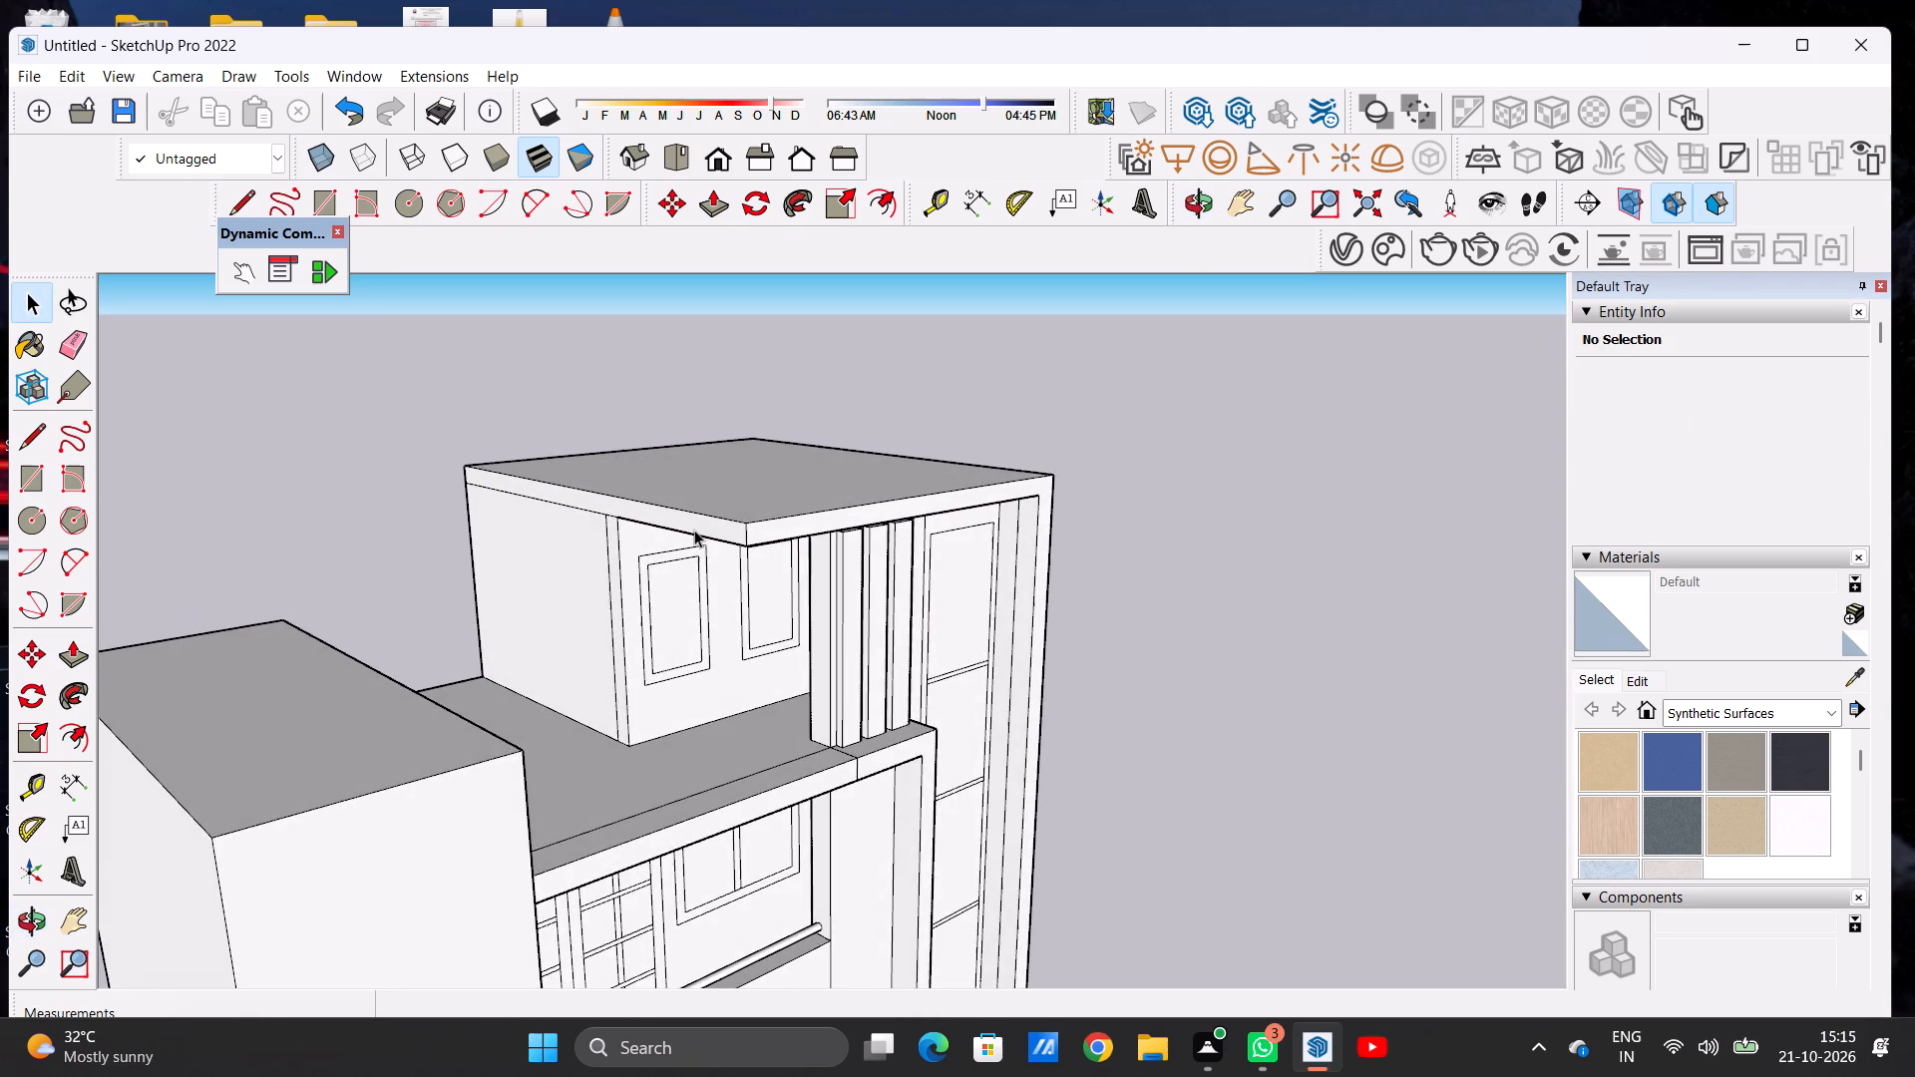
scroll(694, 527, "up", 6)
key("p")
left_click(708, 518)
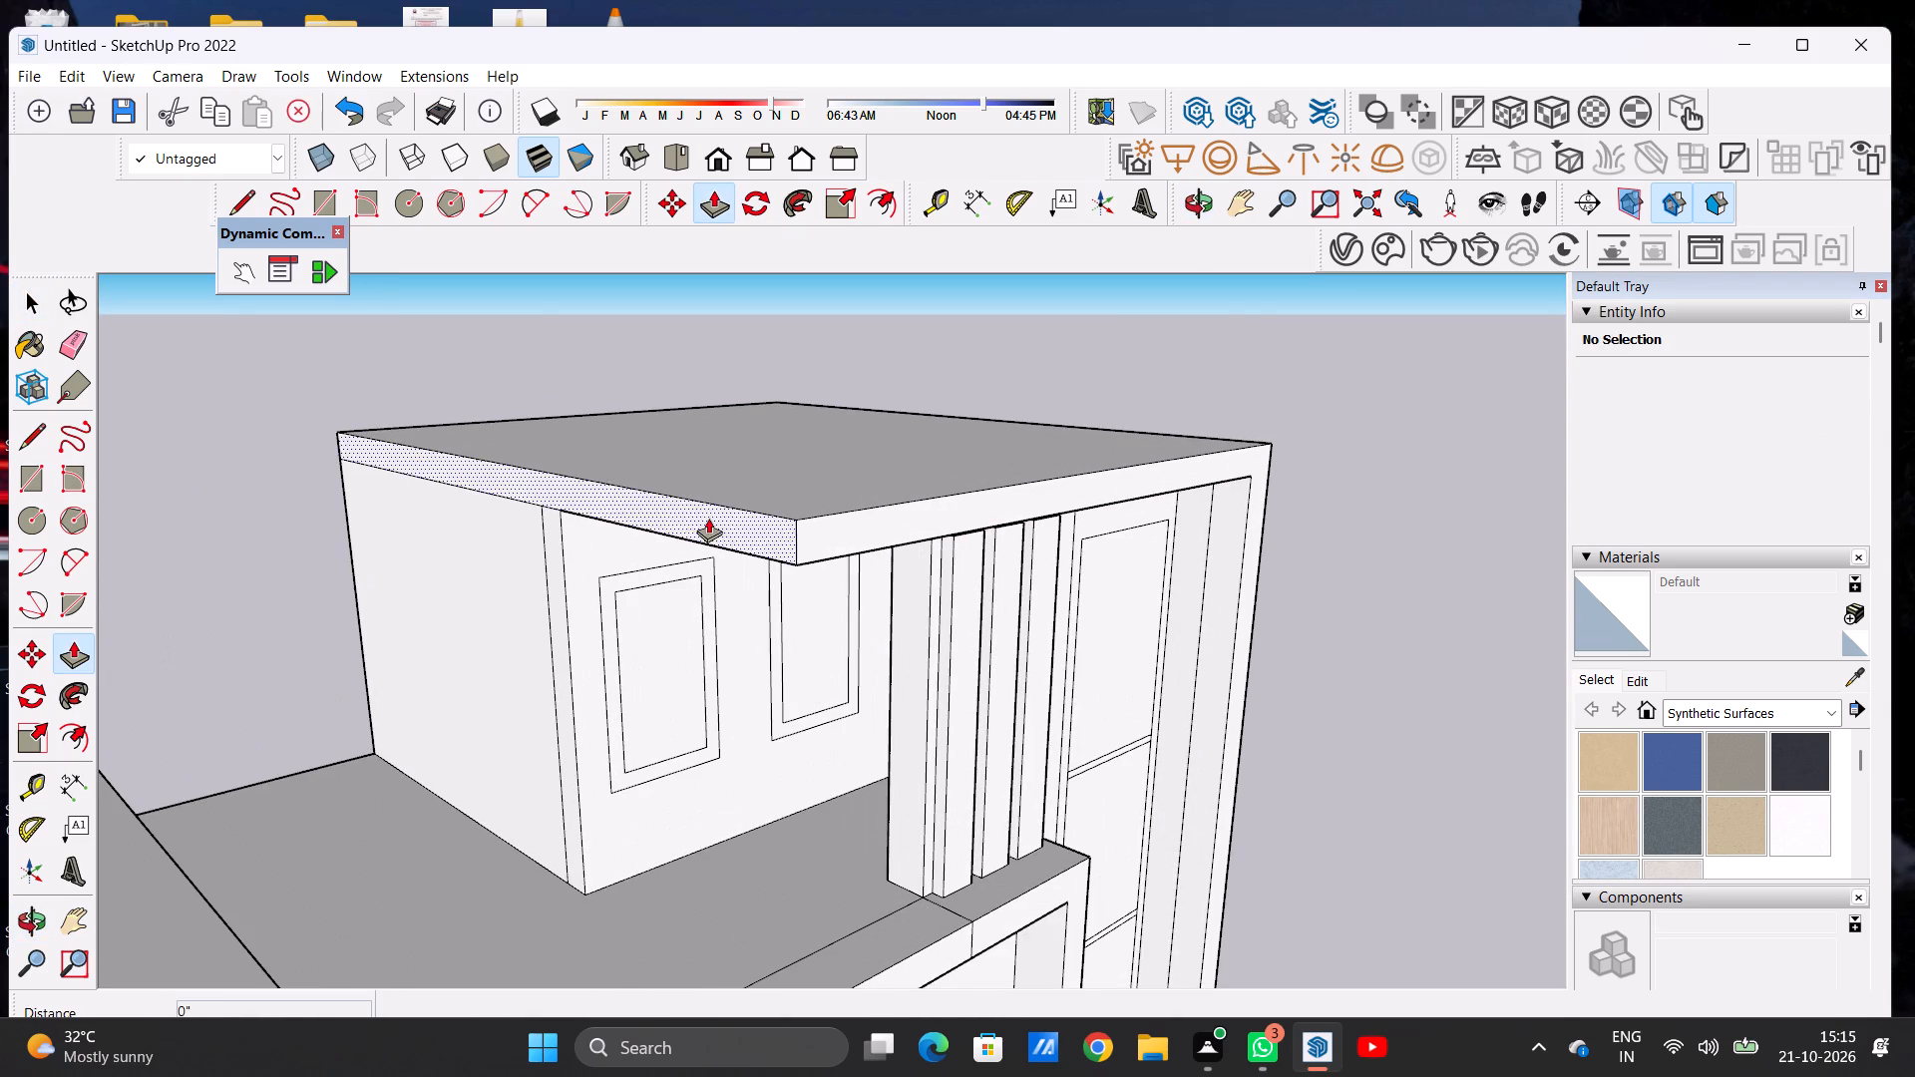
left_click(523, 548)
key("space")
Examine the front elevation with the extended roof overhang and the plain tall block beside the balconies.
scroll(733, 575, "down", 13)
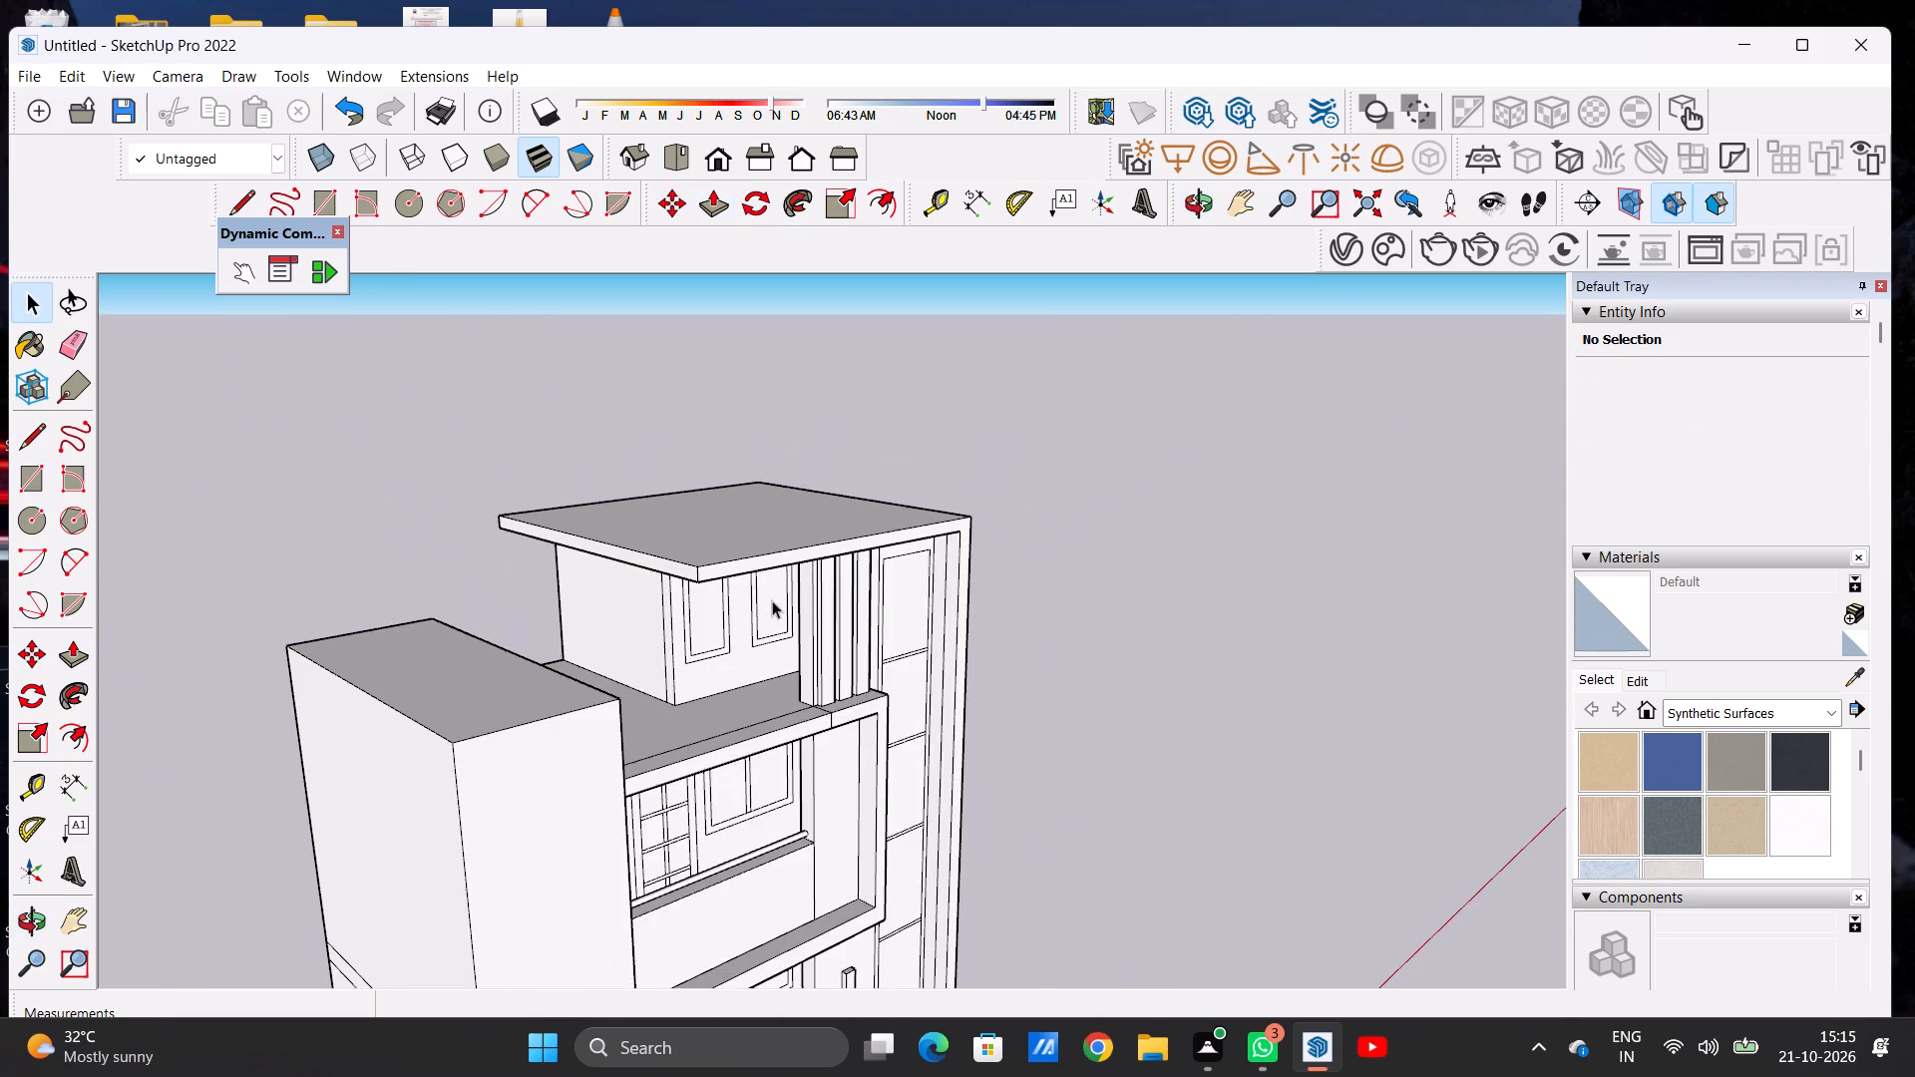
middle_click_drag(753, 632, 421, 547)
scroll(874, 652, "down", 10)
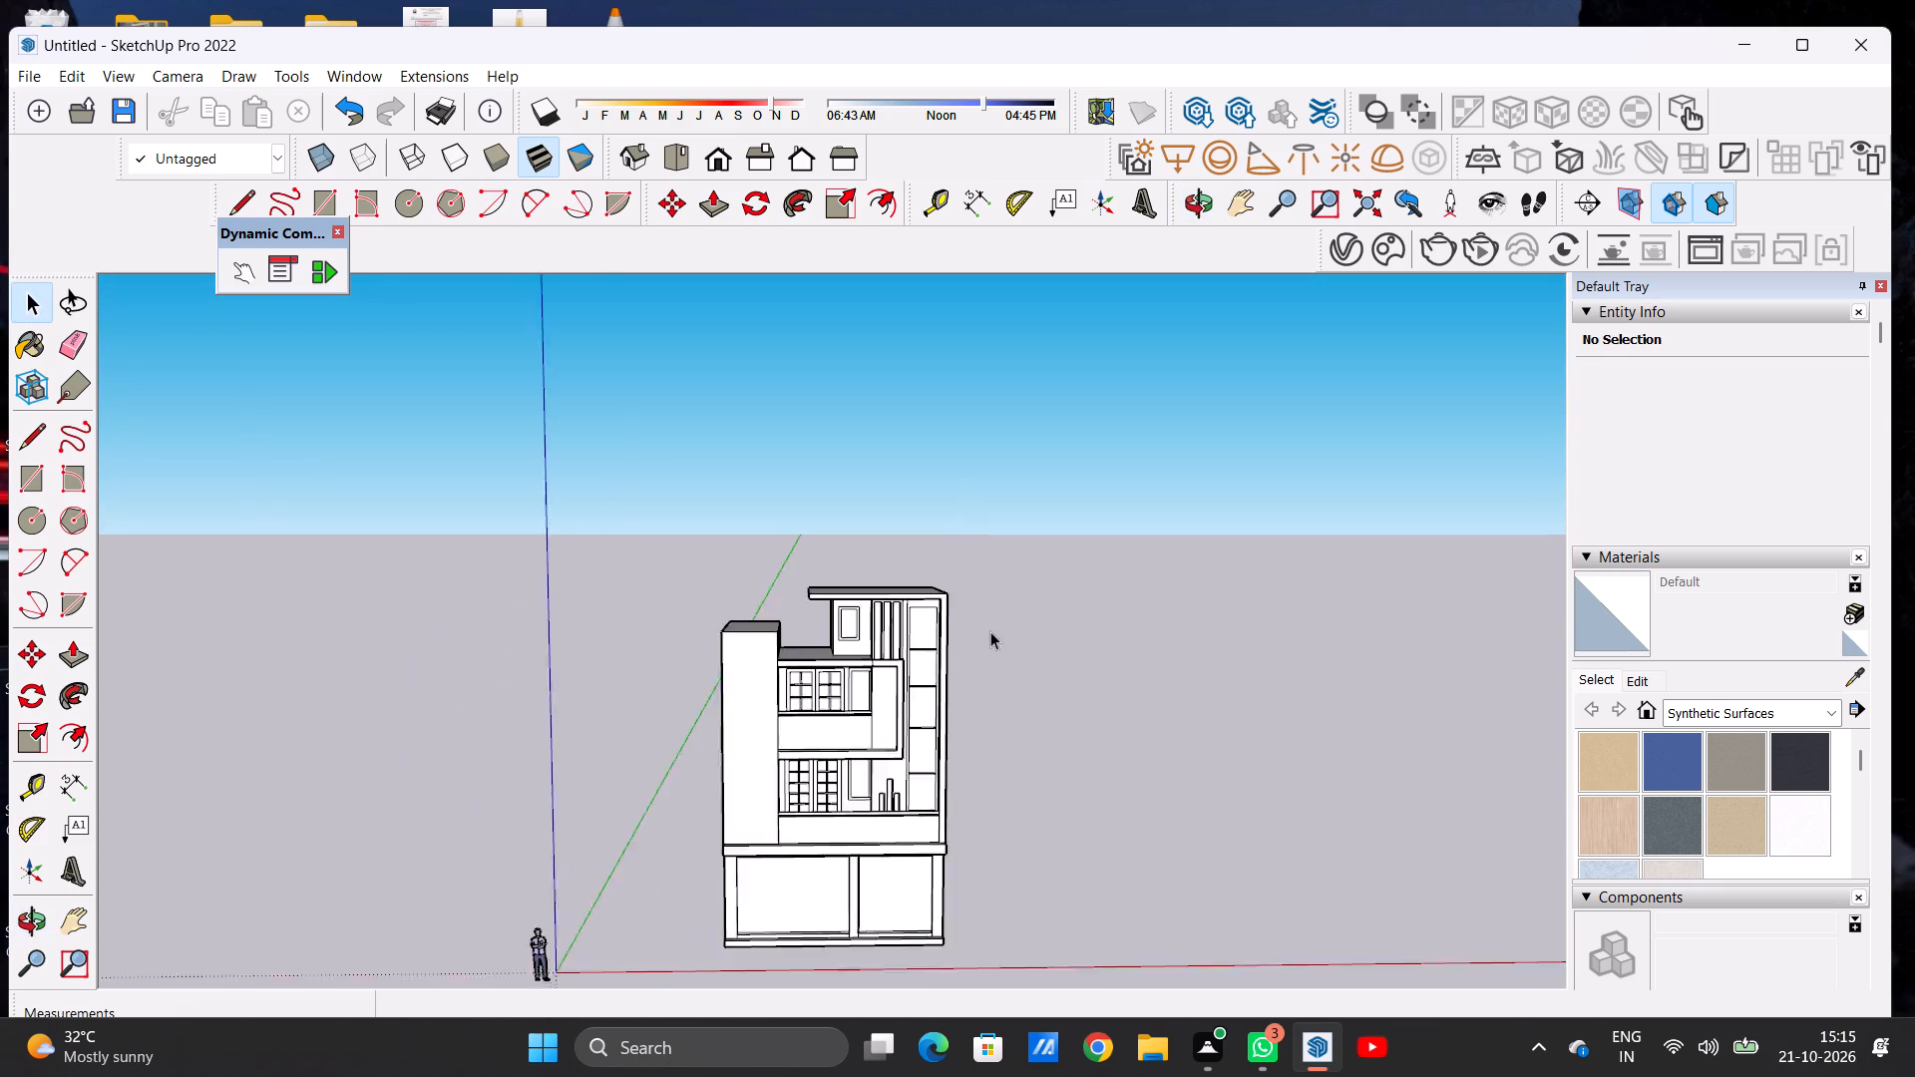
scroll(990, 631, "down", 3)
scroll(807, 754, "up", 6)
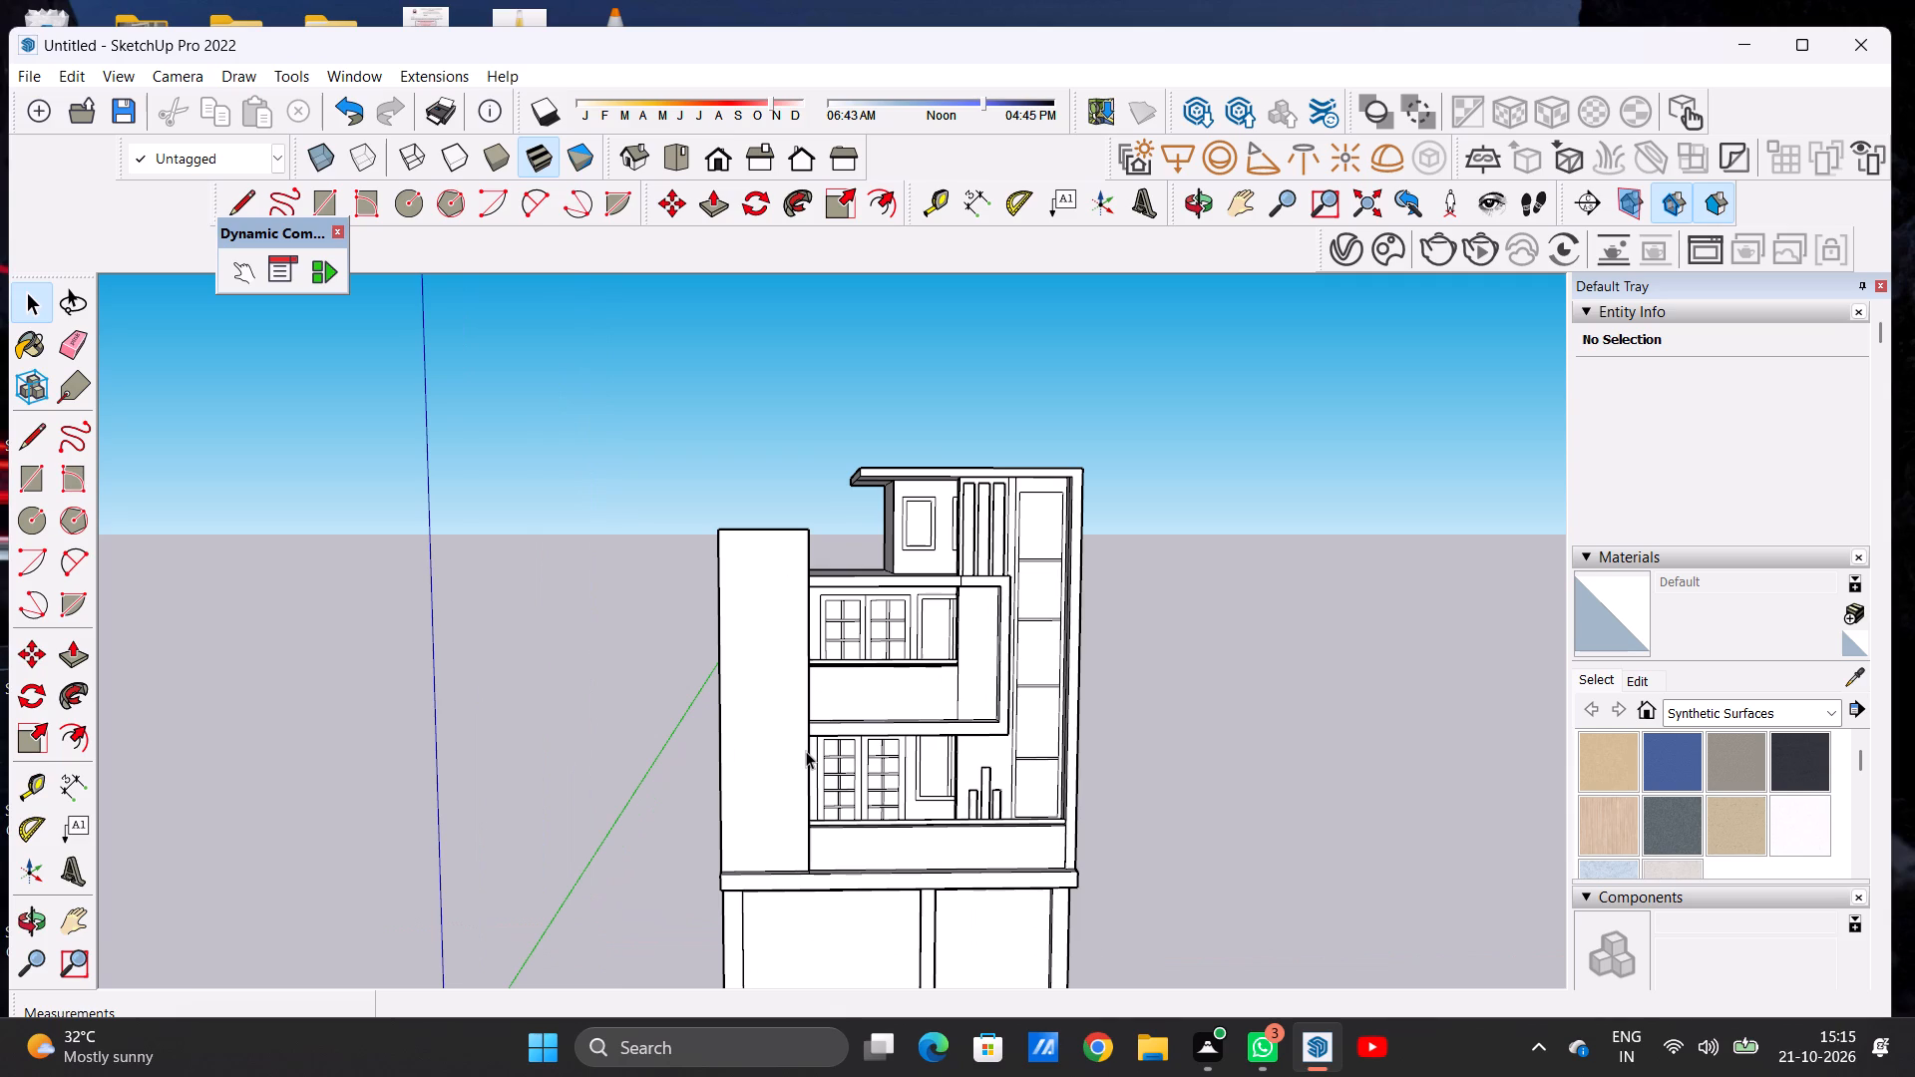
scroll(816, 724, "down", 6)
scroll(820, 787, "up", 5)
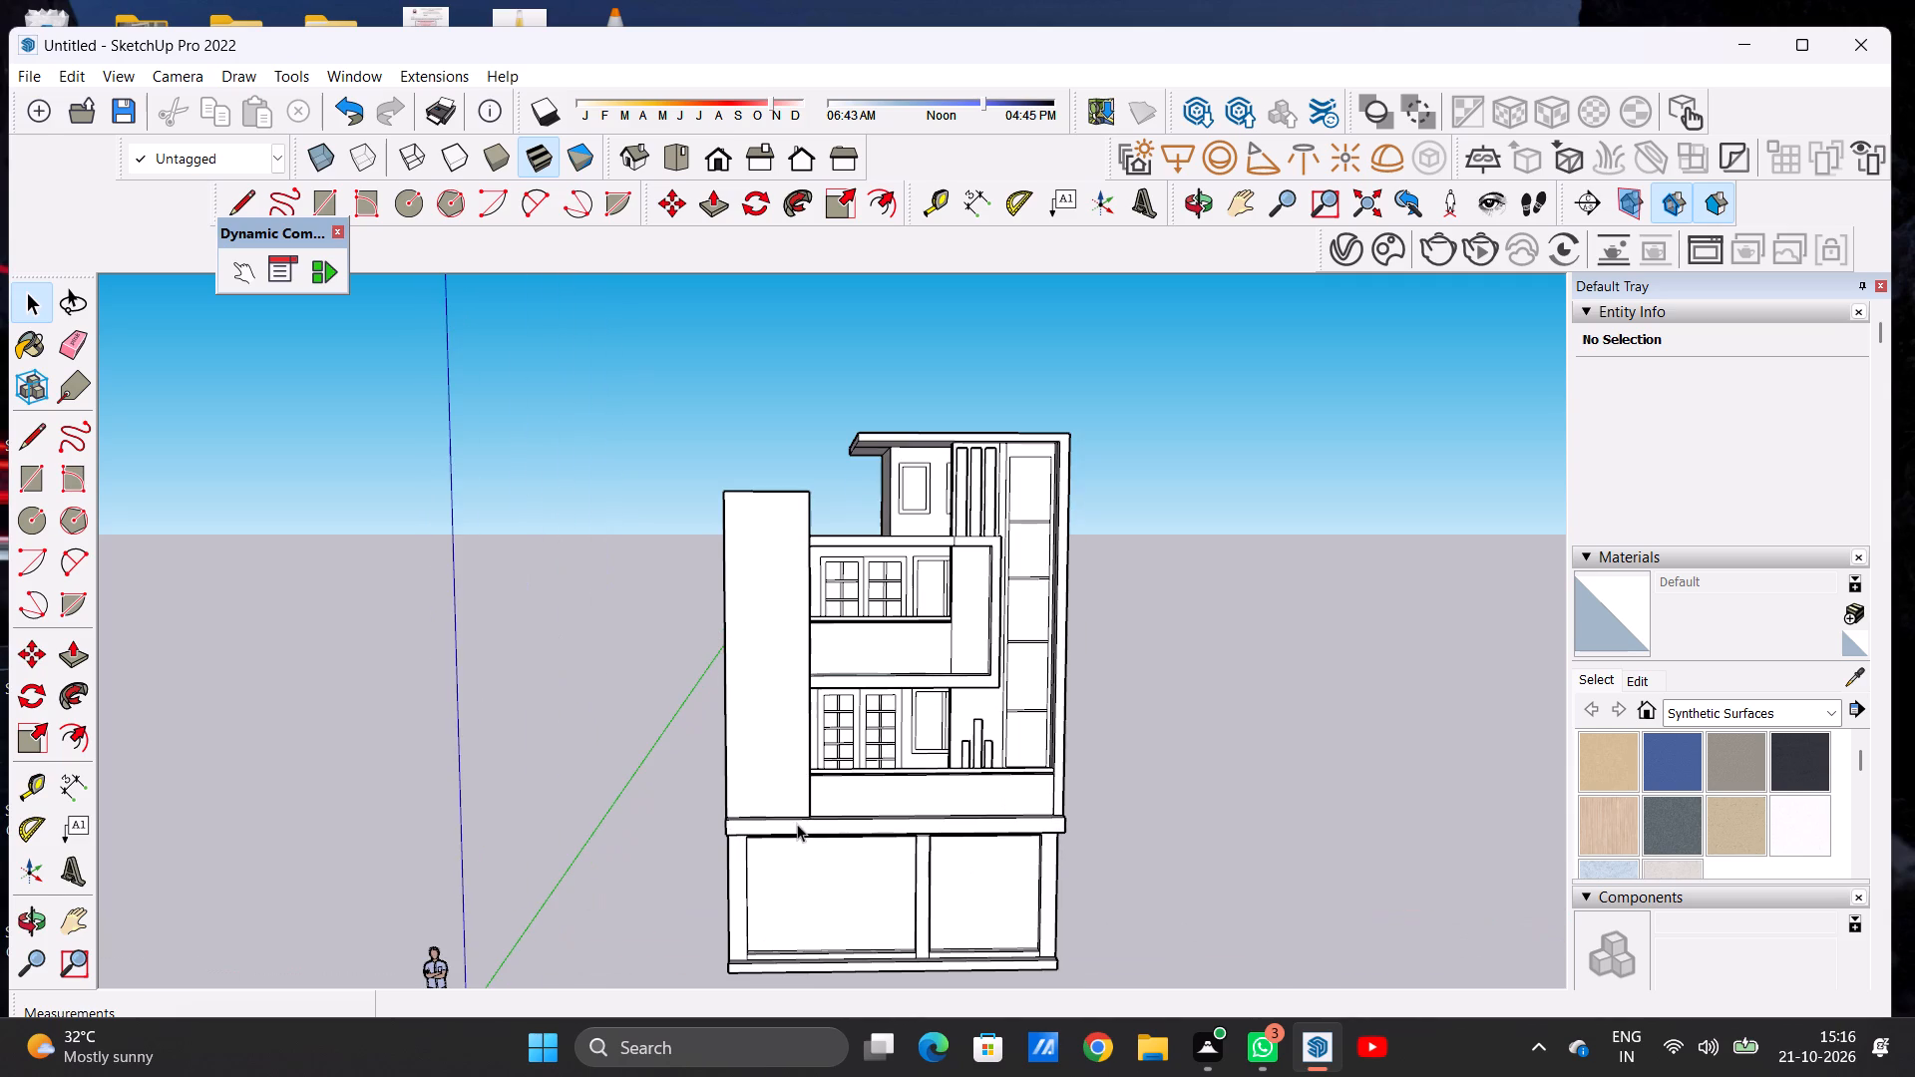
middle_click_drag(795, 824, 789, 800)
scroll(789, 800, "up", 2)
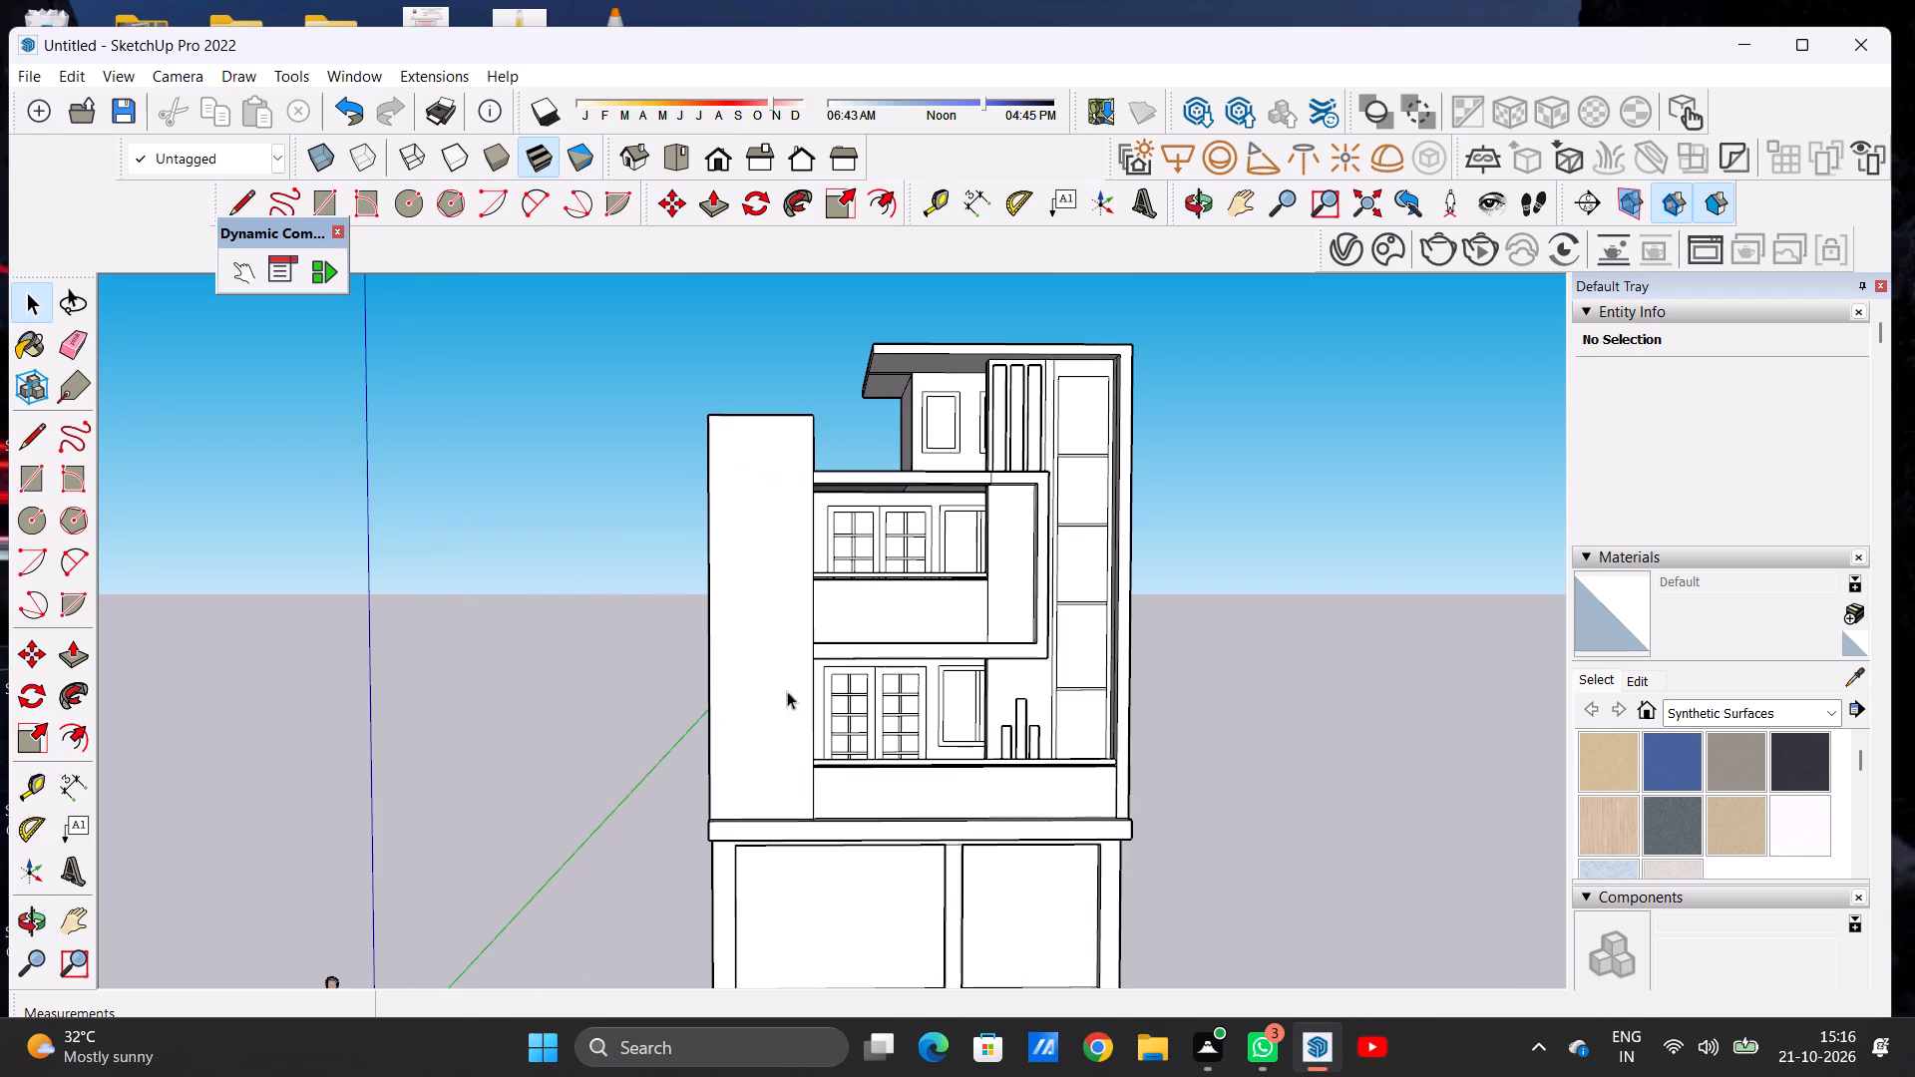
scroll(764, 640, "up", 1)
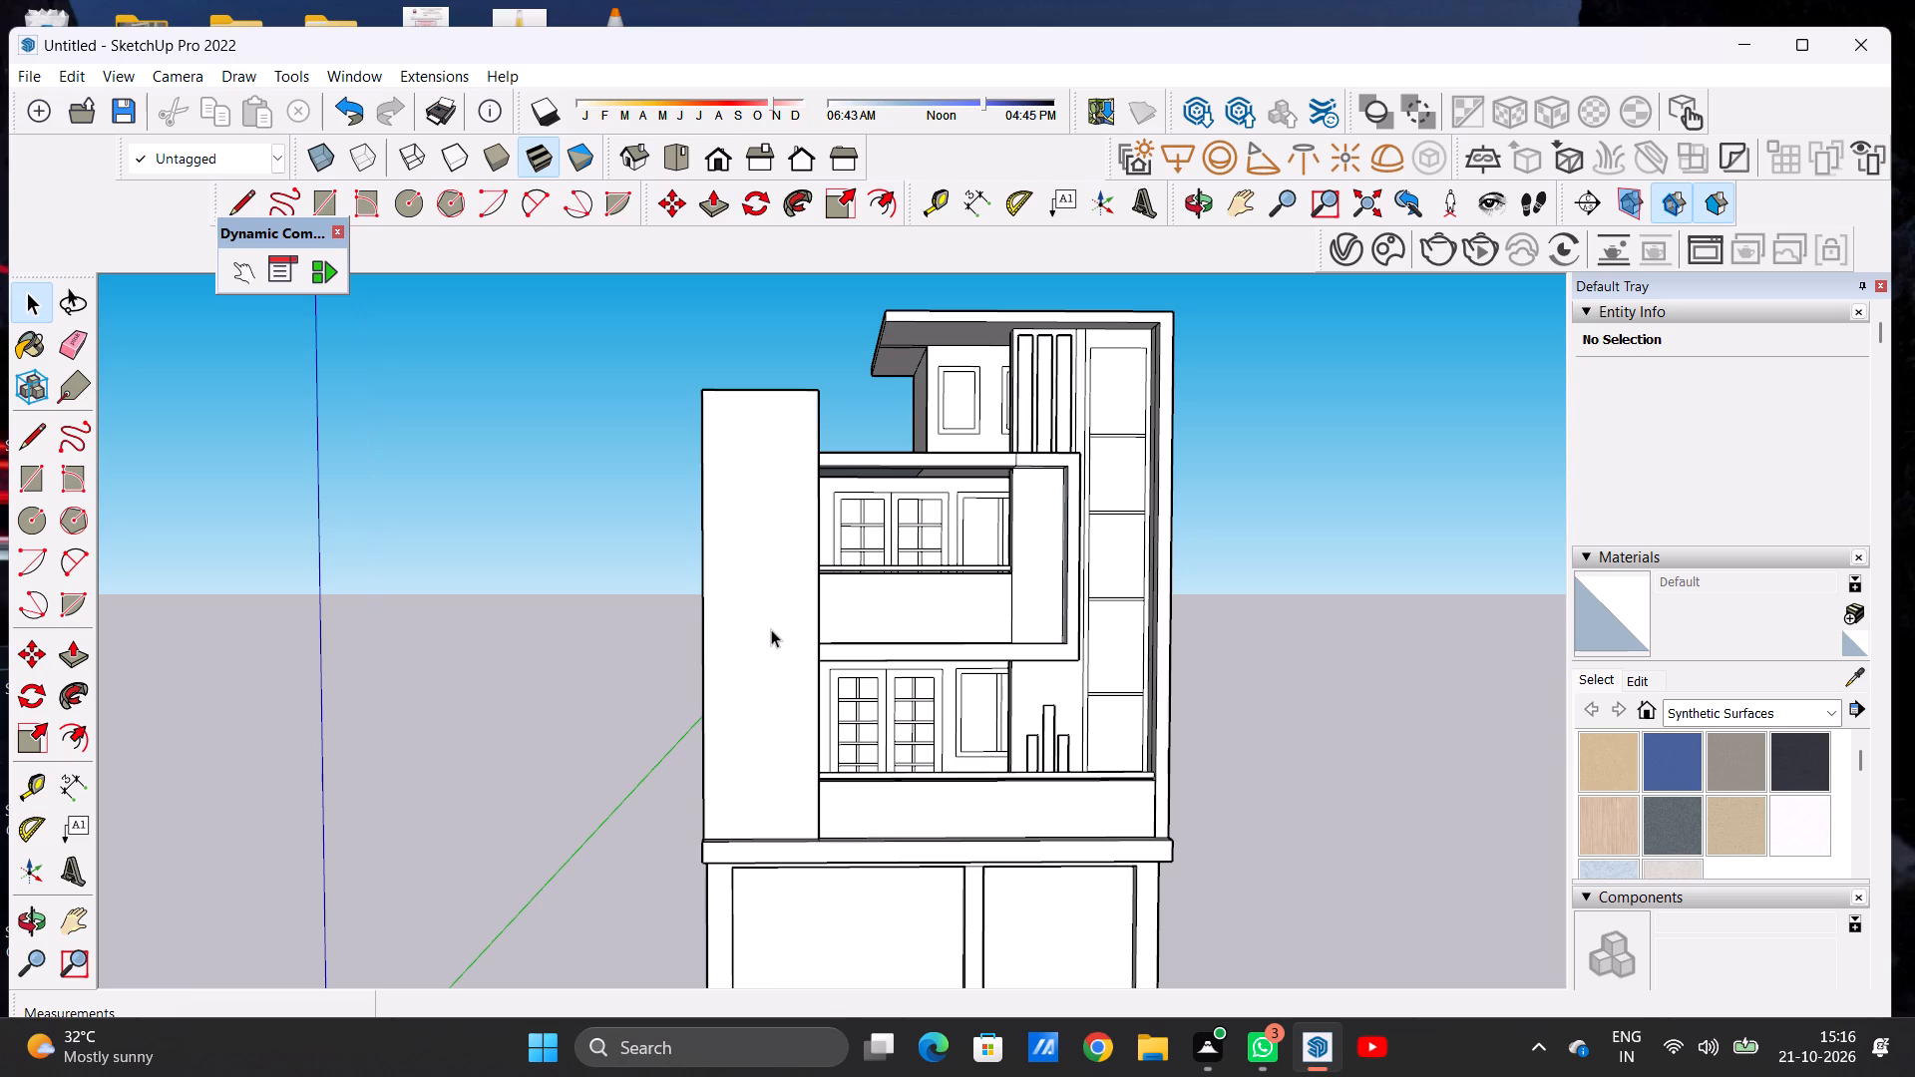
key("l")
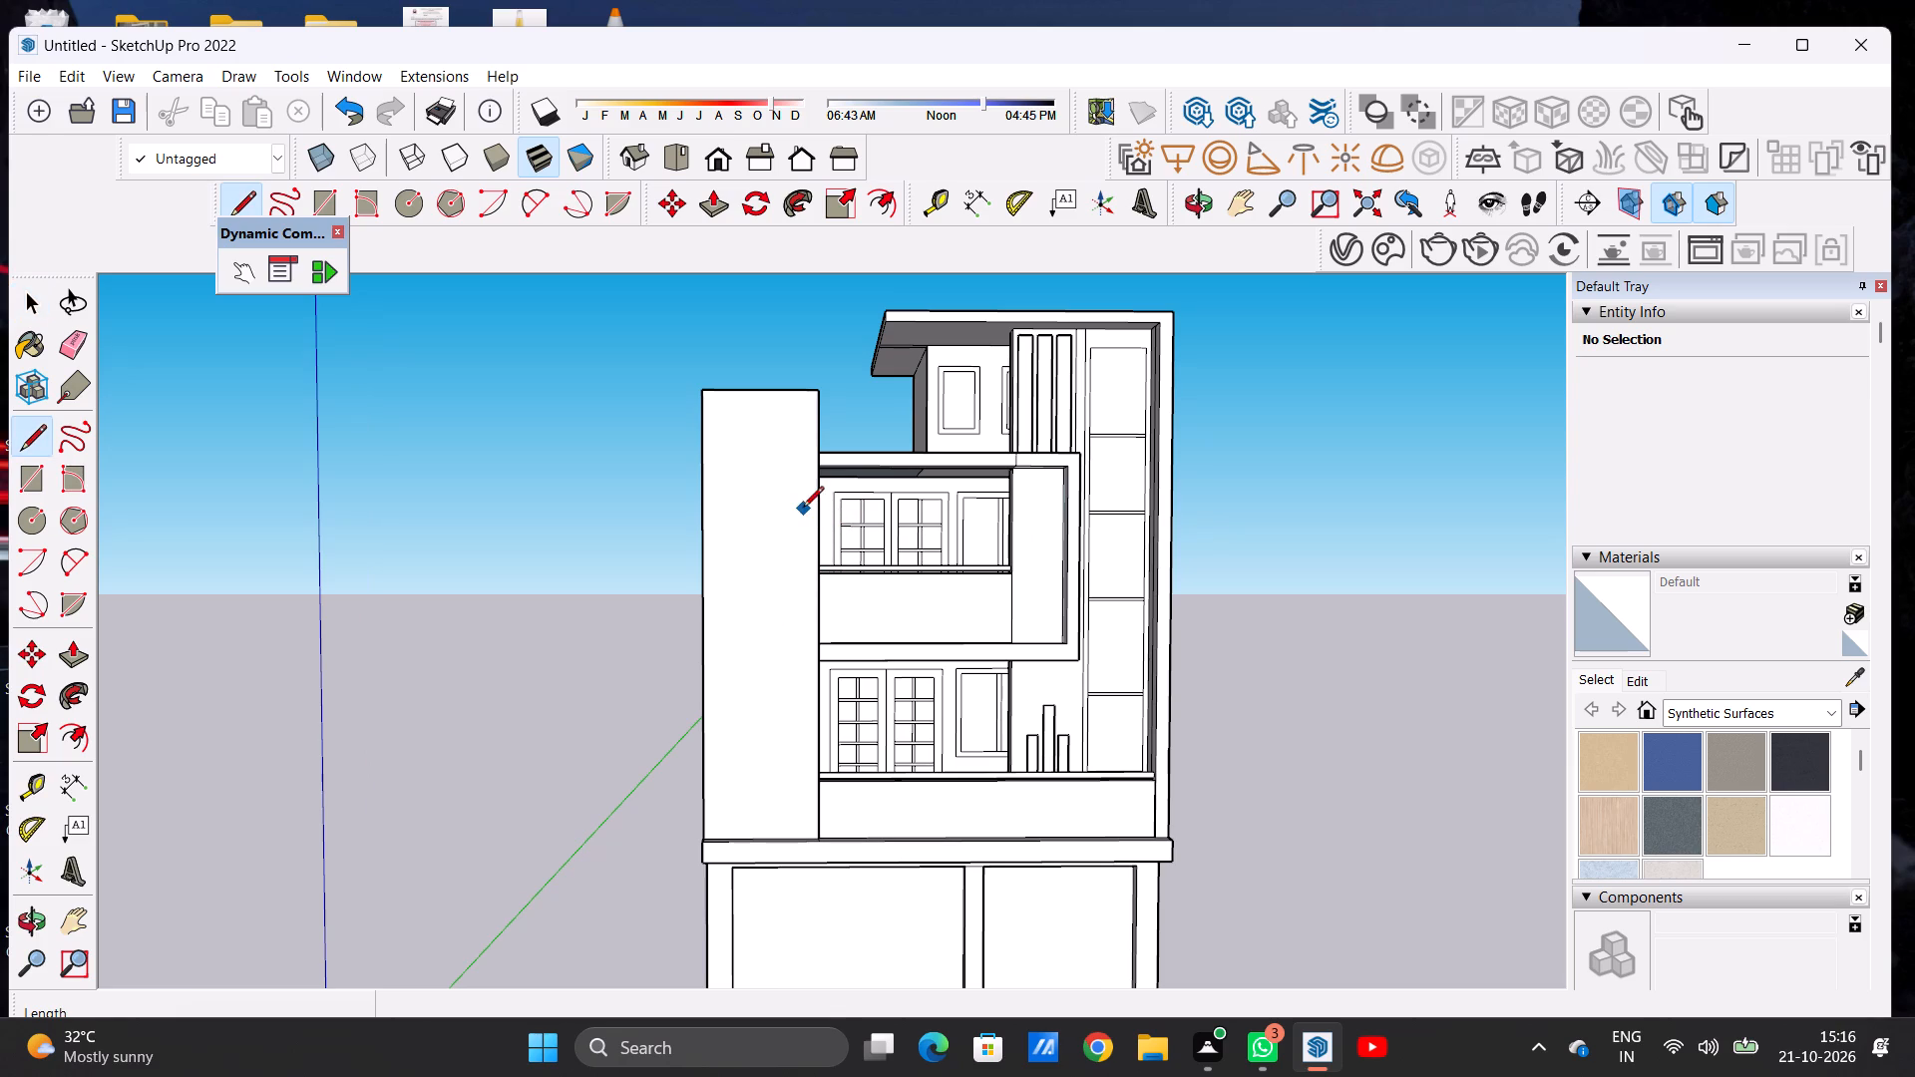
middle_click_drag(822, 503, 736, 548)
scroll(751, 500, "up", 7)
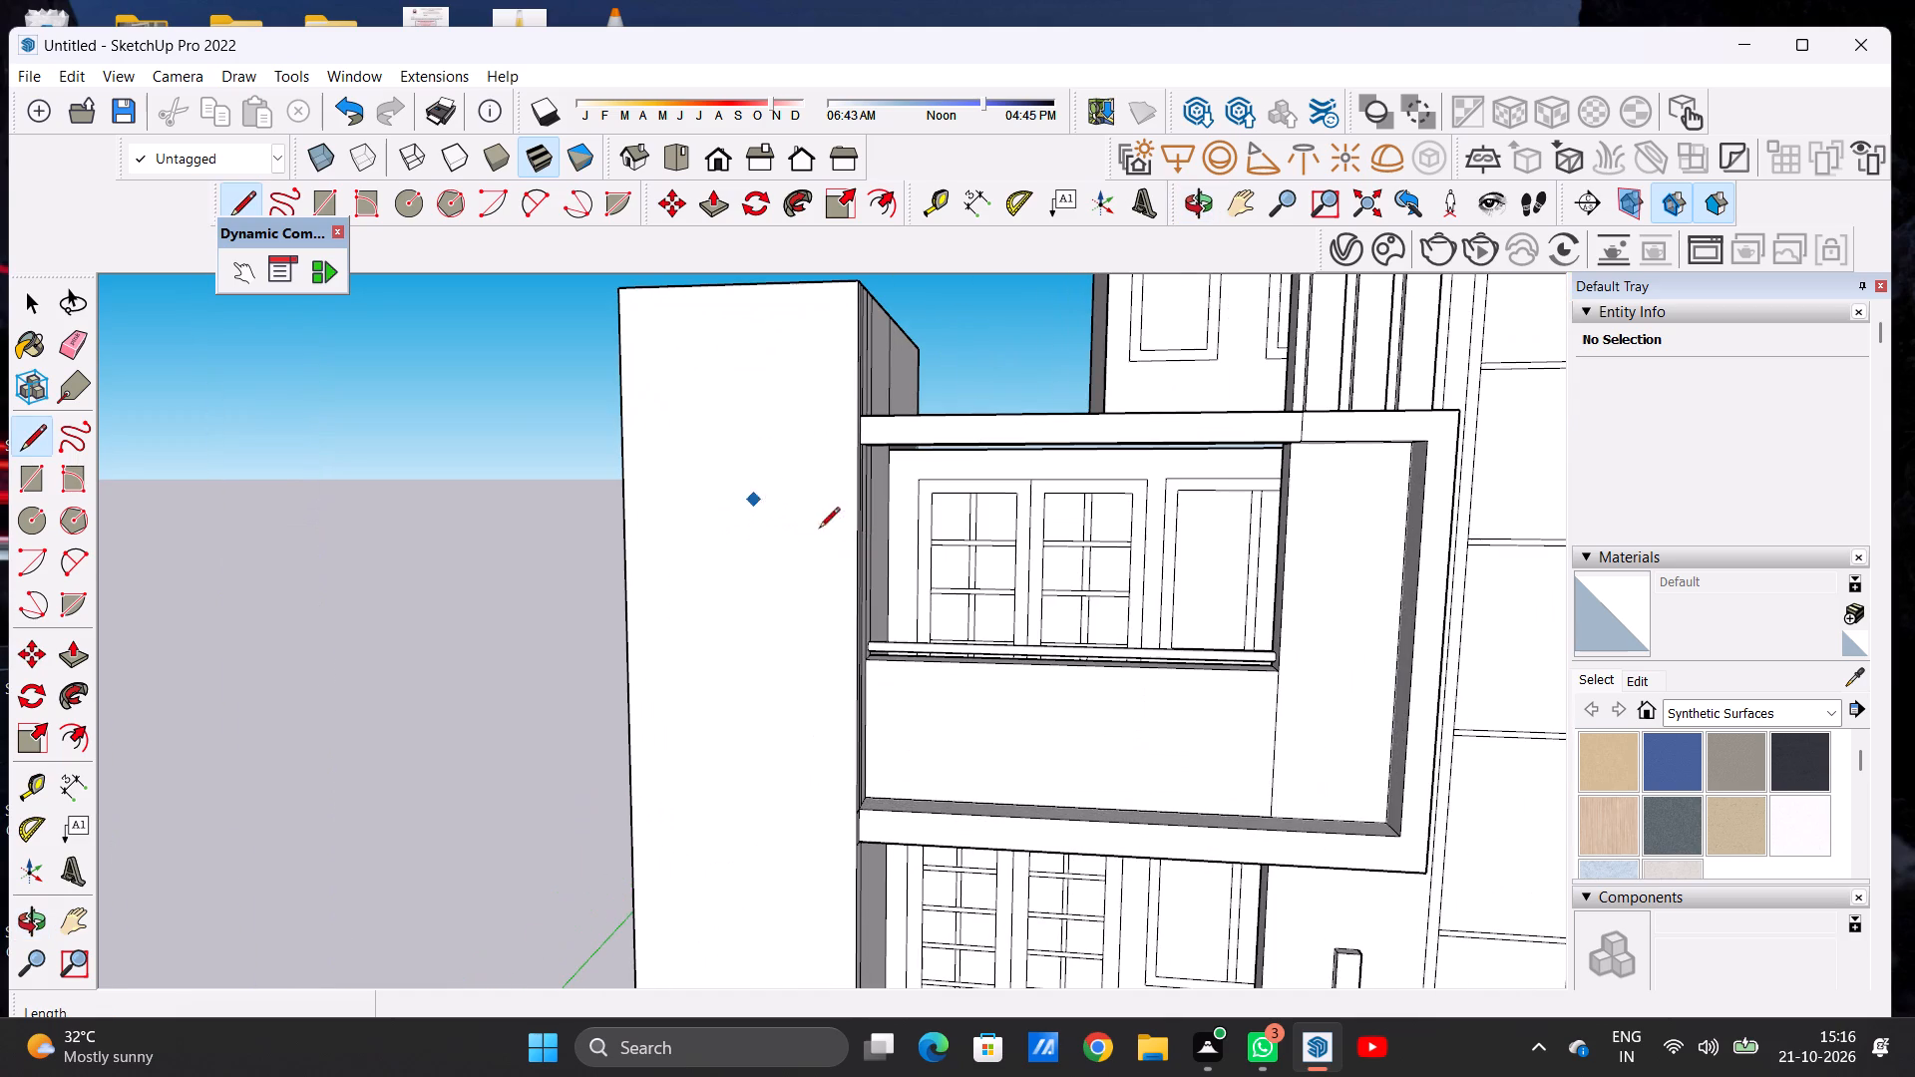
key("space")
Erase the stray vertical edges on the tall block's inner side face beside the upper balcony opening.
middle_click_drag(974, 526, 796, 634)
scroll(803, 596, "up", 2)
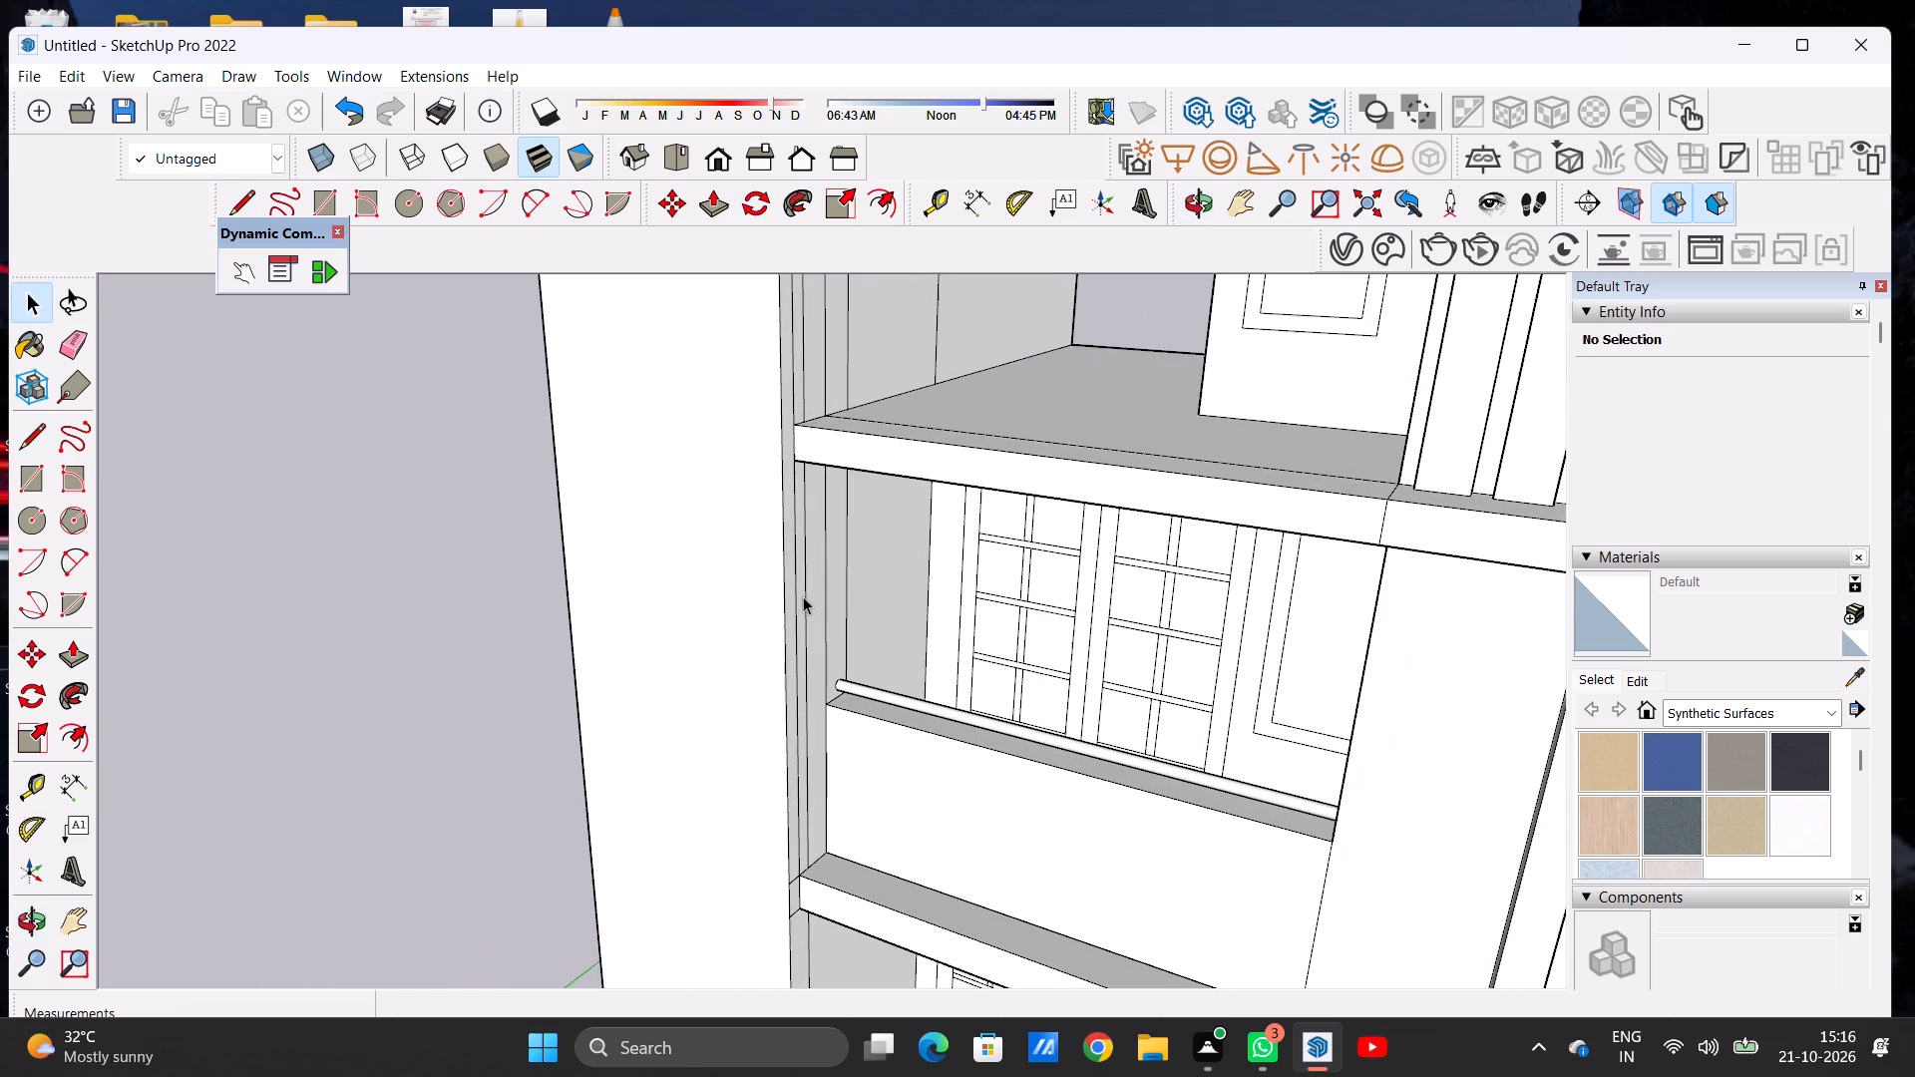
key("e")
scroll(828, 572, "up", 5)
left_click(833, 572)
left_click_drag(836, 571, 818, 594)
left_click_drag(829, 560, 899, 507)
scroll(808, 538, "down", 9)
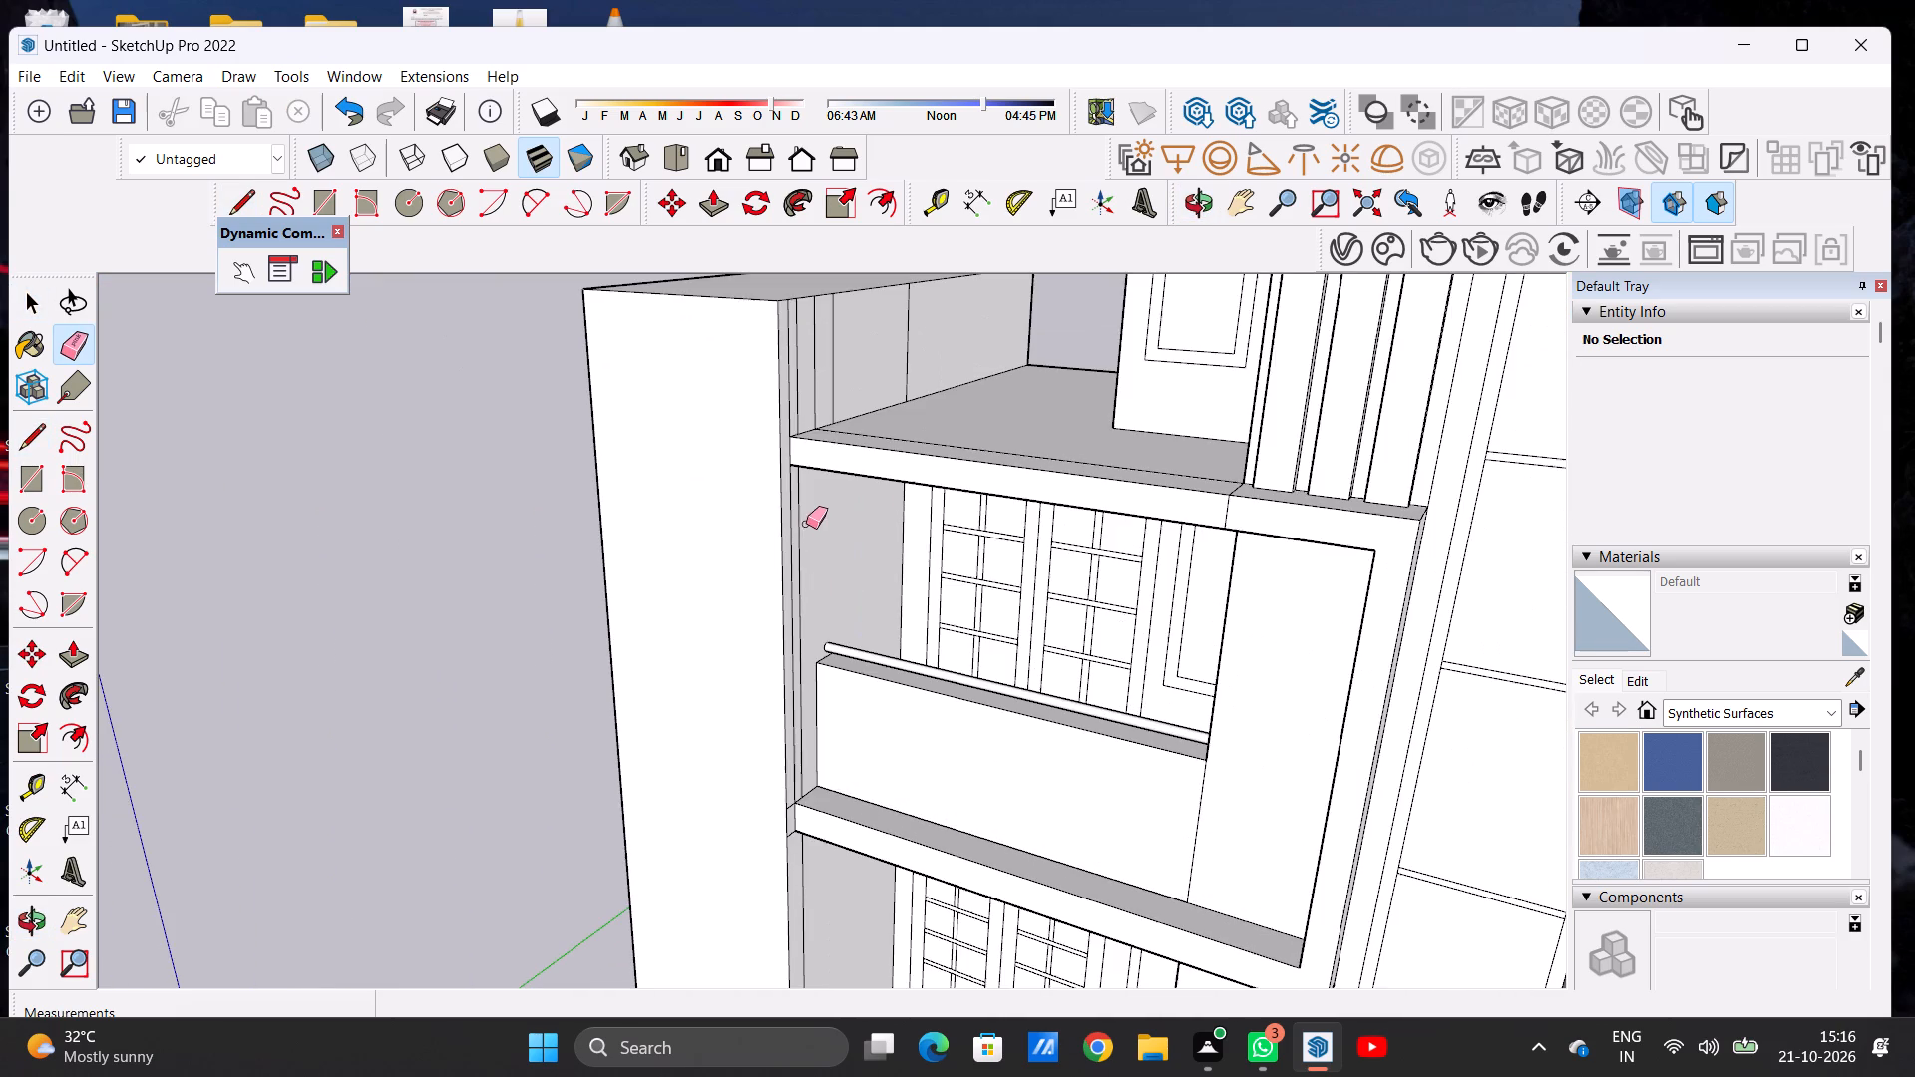
scroll(787, 596, "up", 7)
left_click_drag(801, 550, 822, 534)
Erase the leftover short edges on the tall block's side face where it meets the balcony frame's lower band.
scroll(840, 534, "down", 11)
scroll(878, 723, "up", 9)
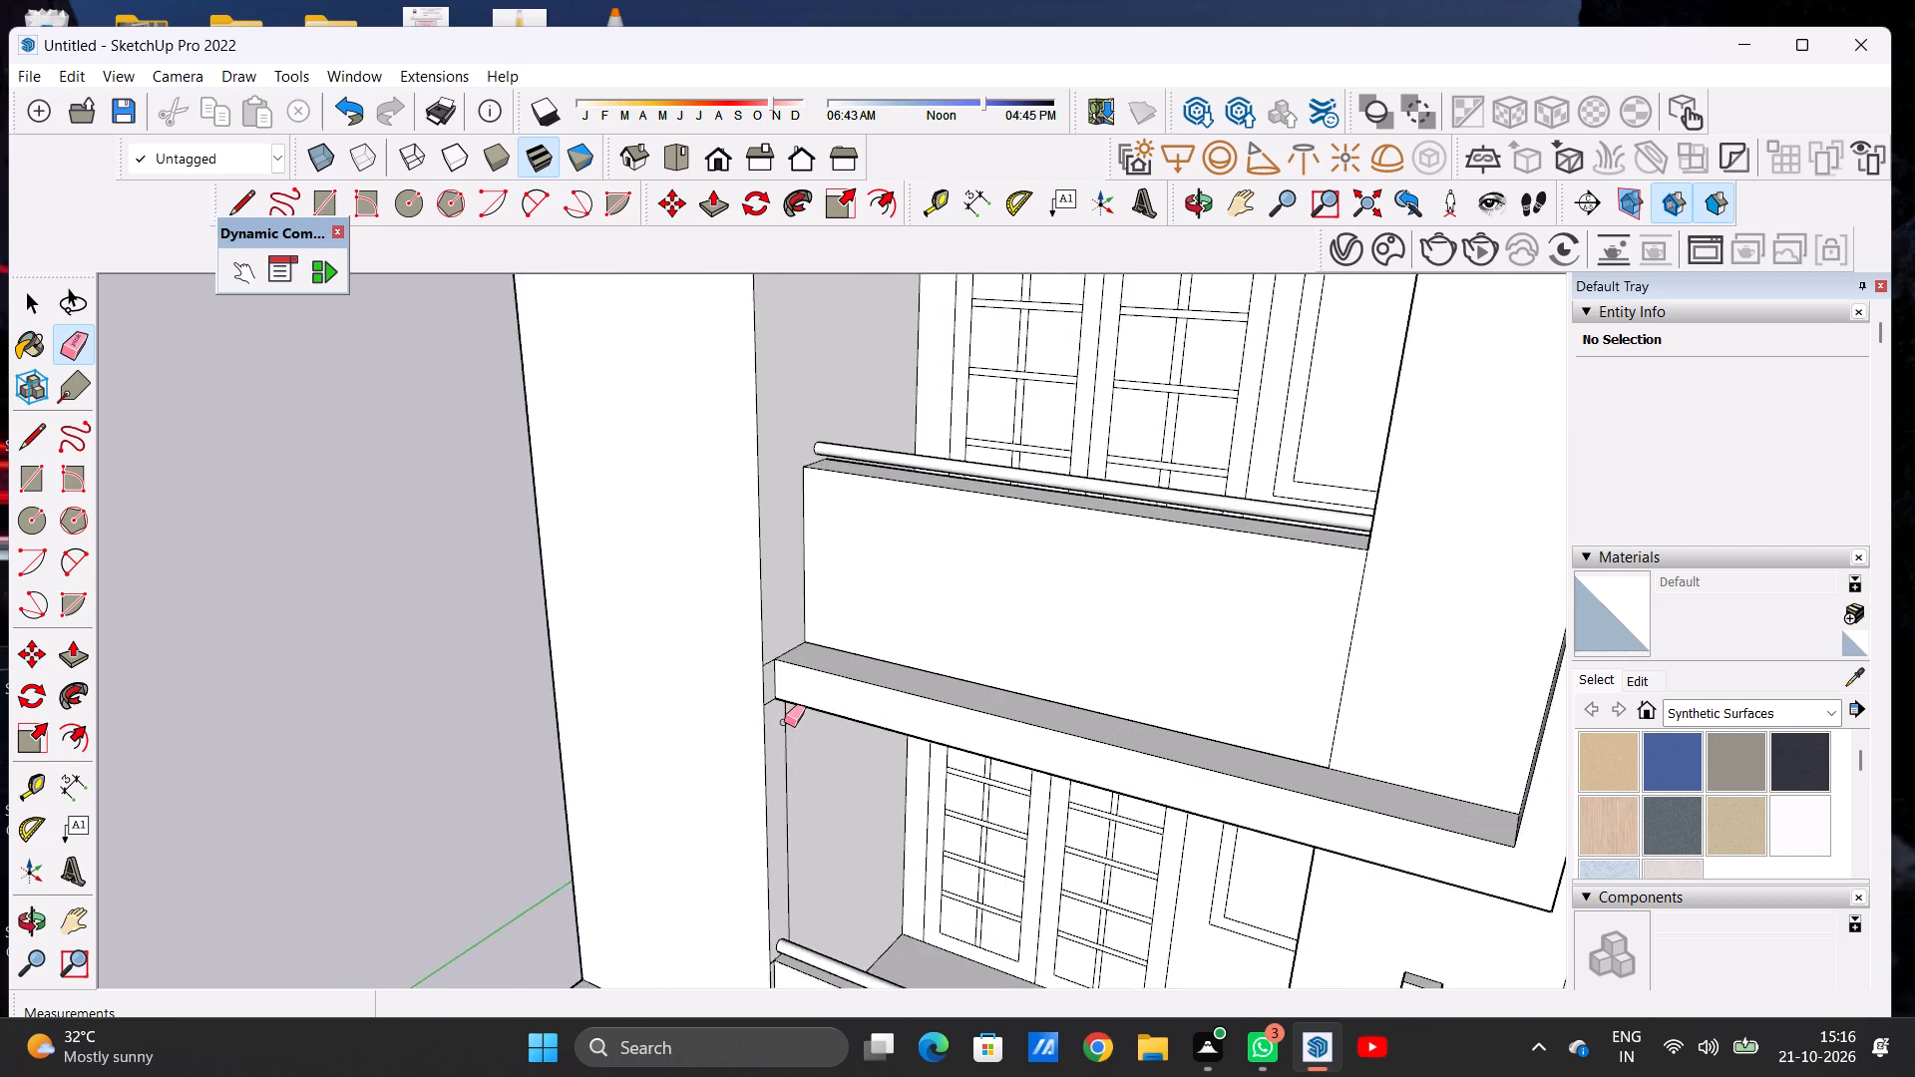
scroll(784, 722, "up", 7)
left_click_drag(736, 560, 736, 570)
left_click_drag(753, 650, 753, 665)
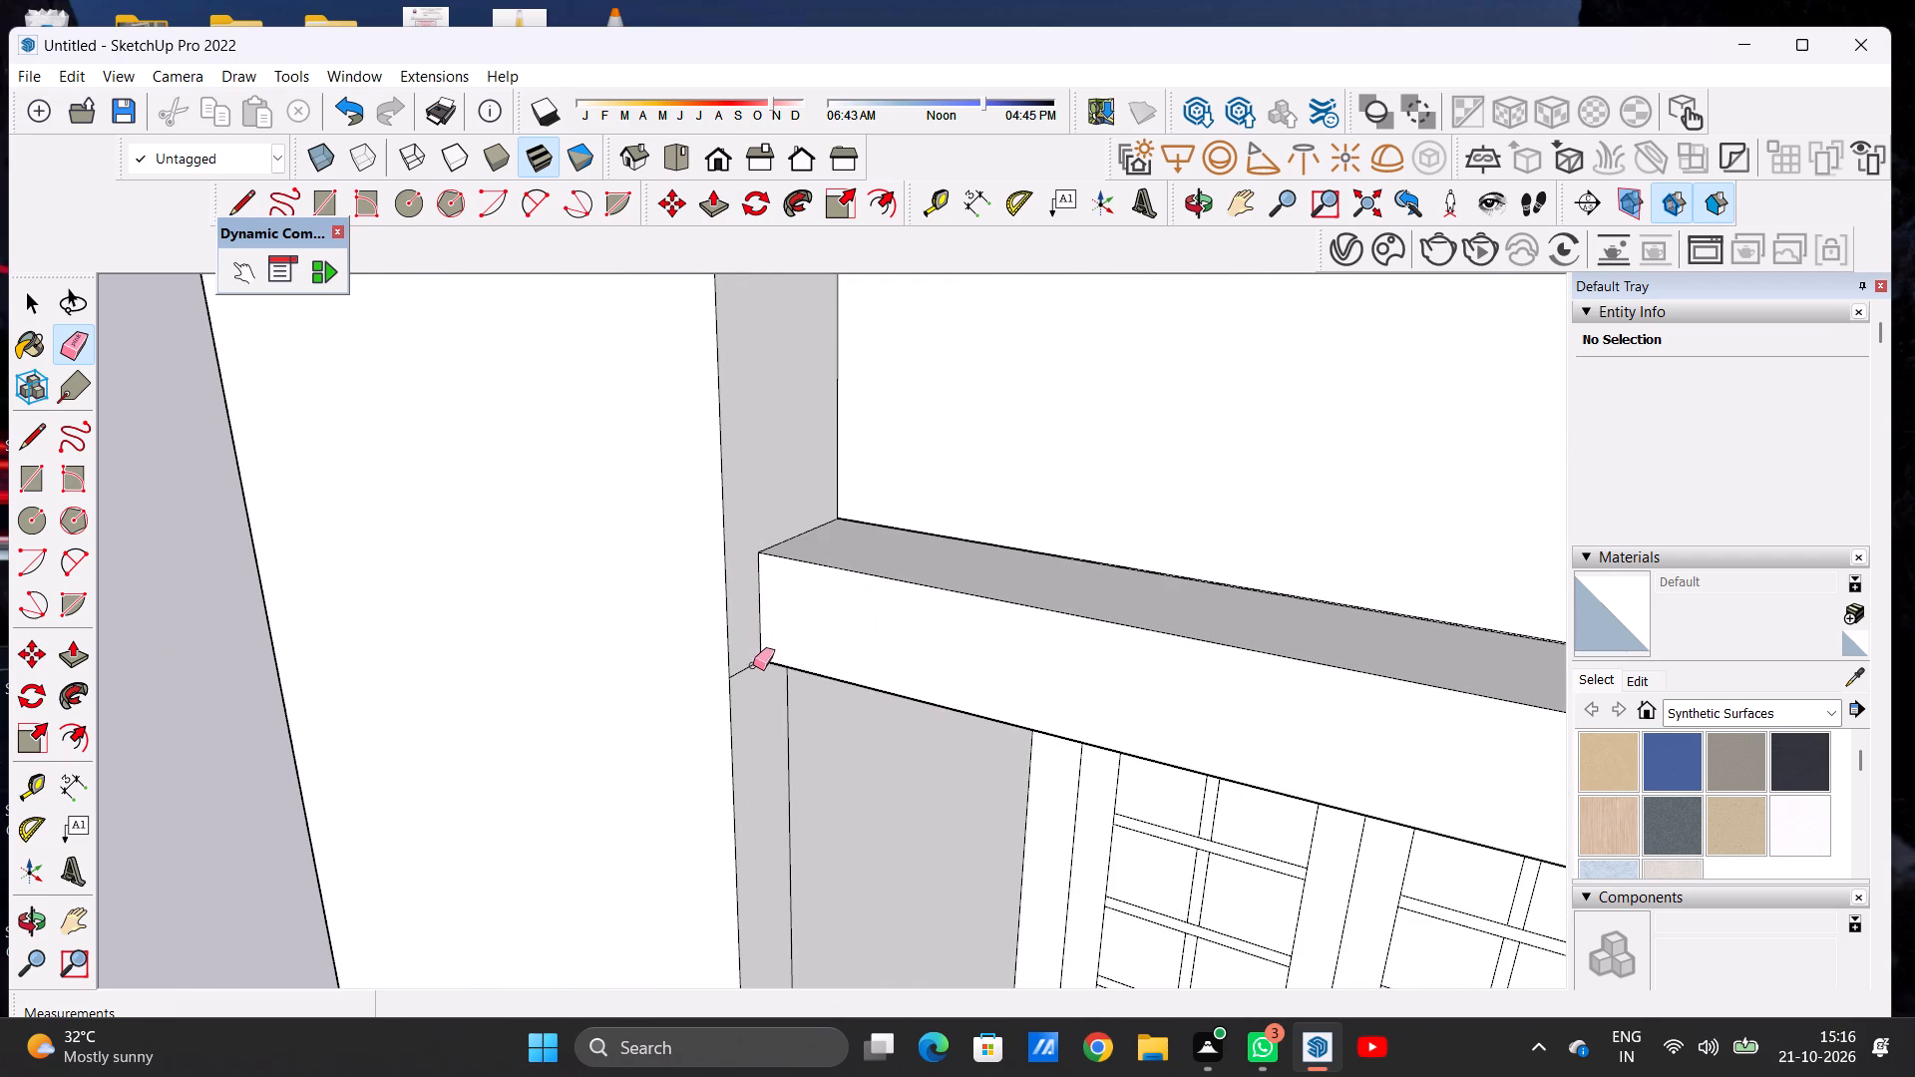
left_click_drag(753, 665, 753, 678)
key("space")
Draw a horizontal line about 3' 6 3/8" long across the tall block's front face, starting on its edge beside the upper balcony.
scroll(773, 632, "down", 17)
scroll(777, 697, "up", 1)
scroll(777, 697, "down", 7)
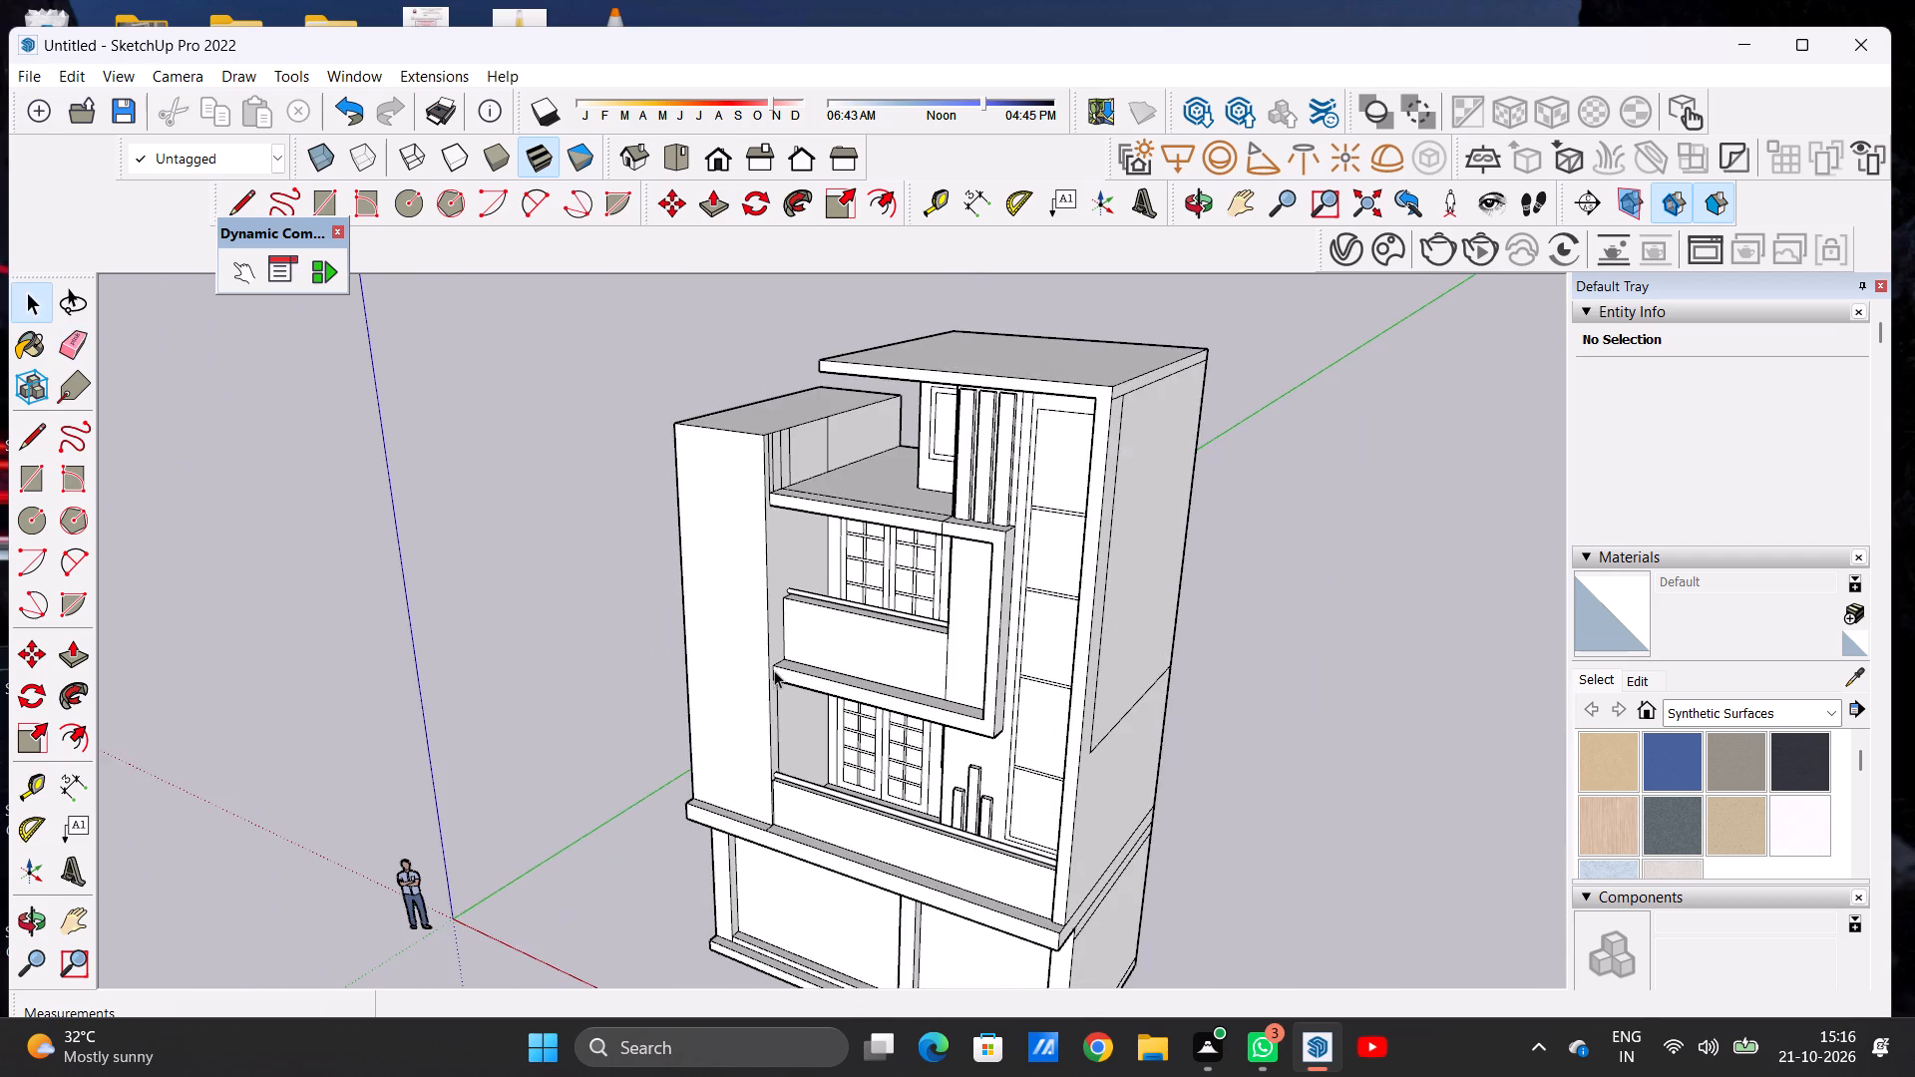
middle_click_drag(861, 616, 1019, 548)
key("l")
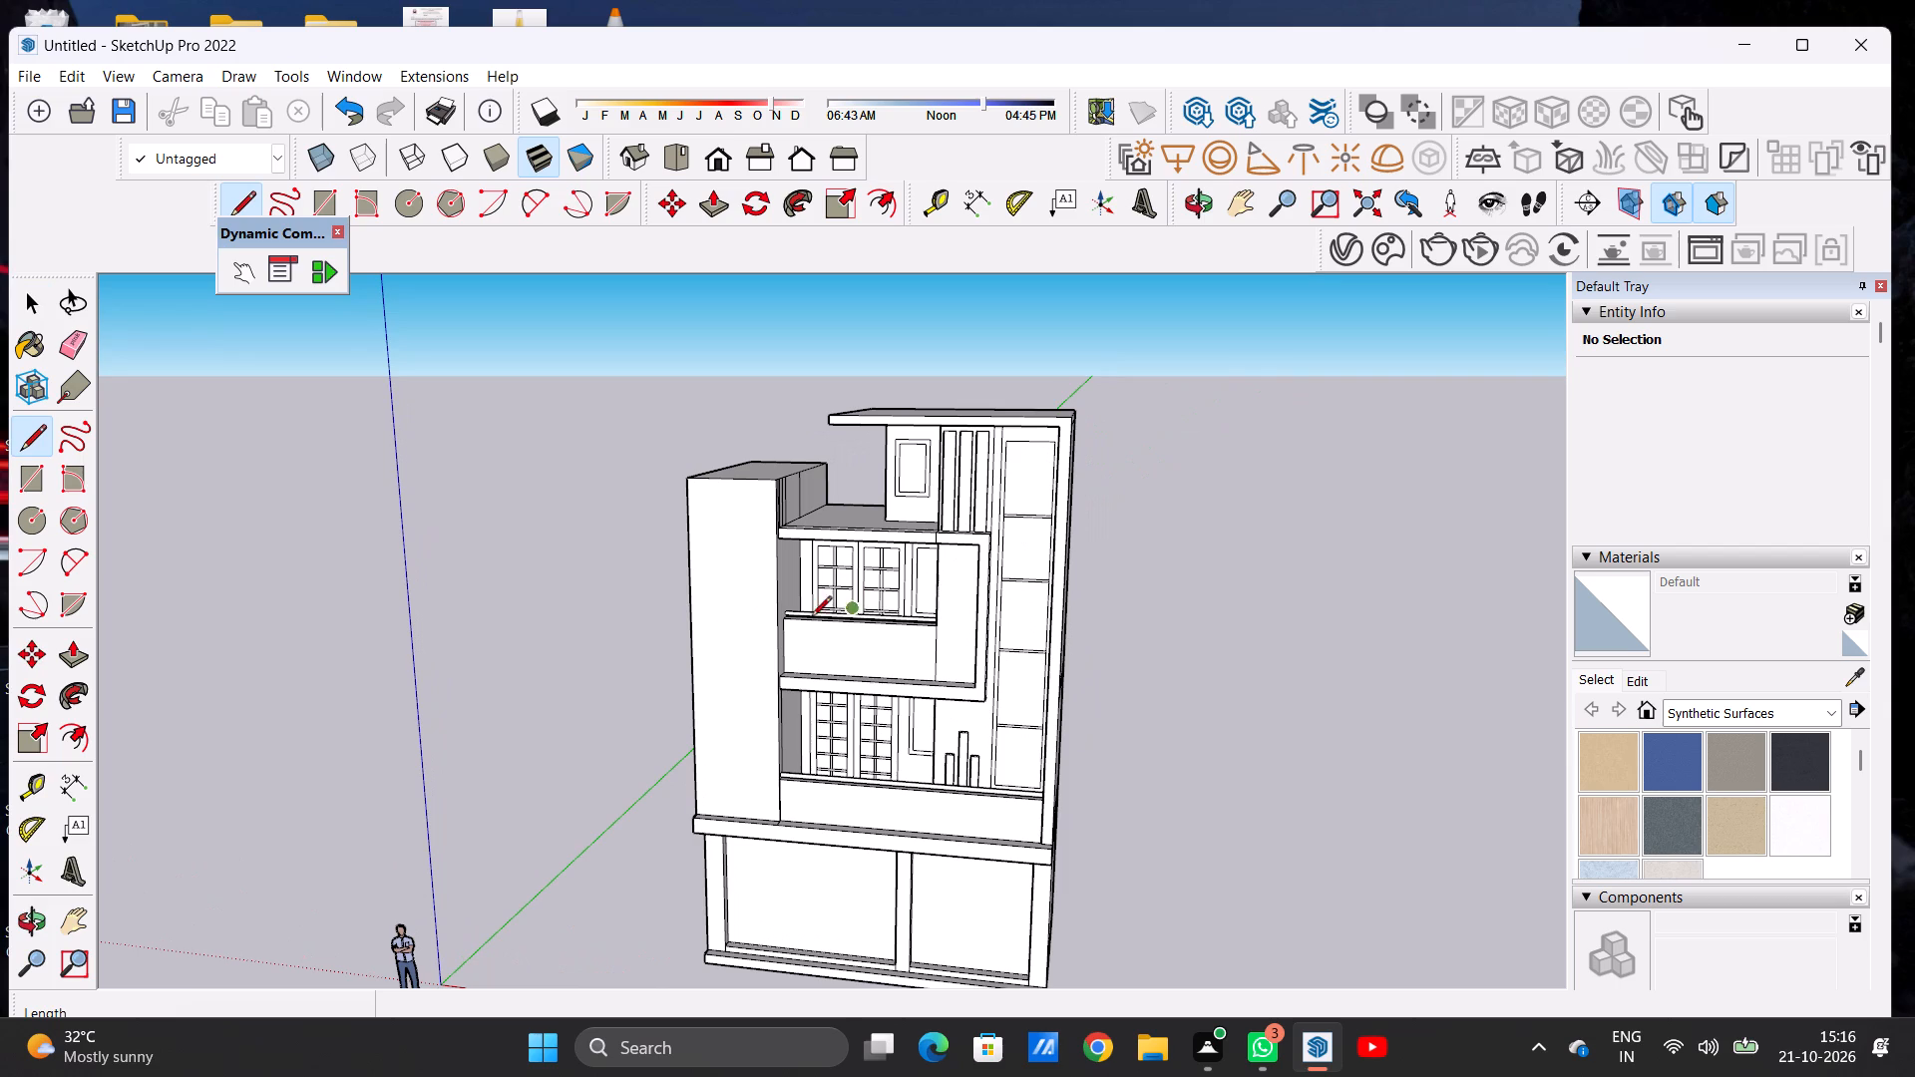
scroll(802, 586, "up", 1)
scroll(802, 586, "down", 1)
scroll(802, 586, "up", 4)
middle_click_drag(727, 566, 685, 558)
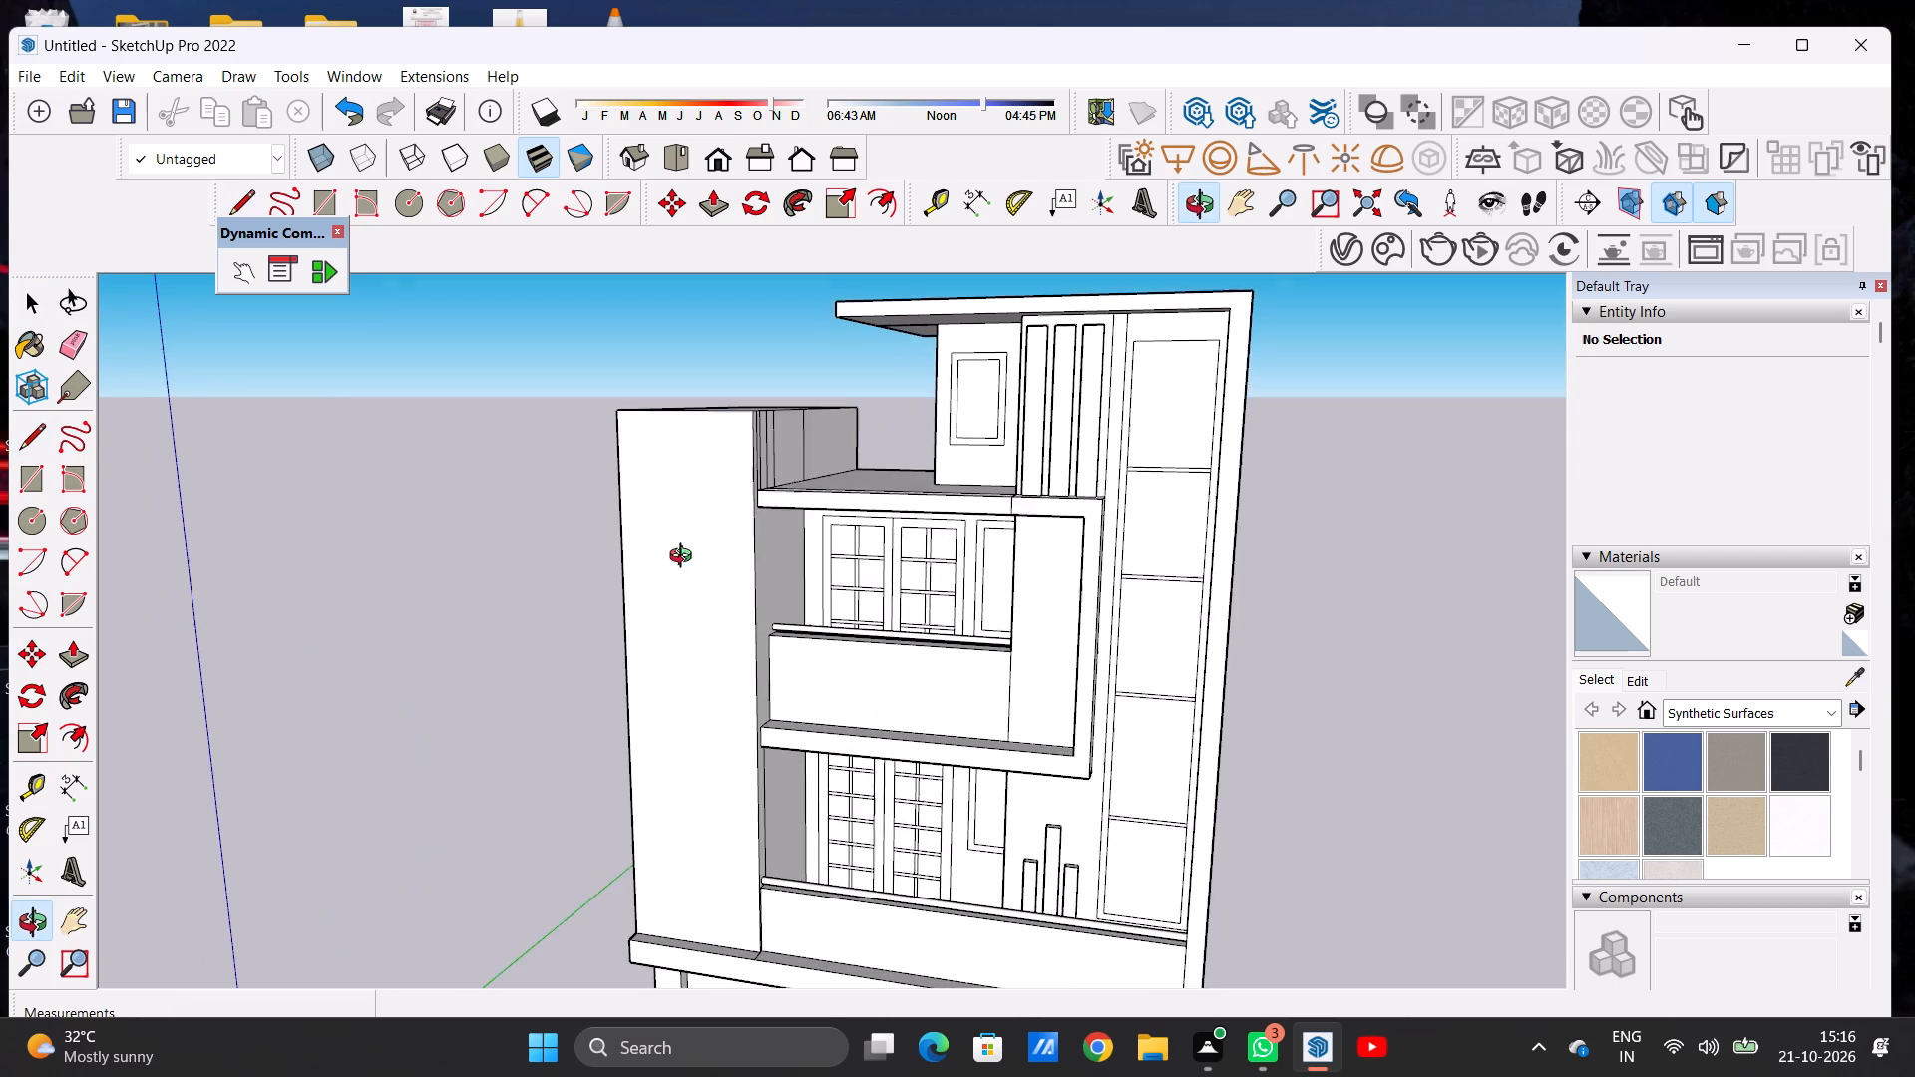
middle_click_drag(685, 558, 615, 532)
scroll(766, 537, "up", 5)
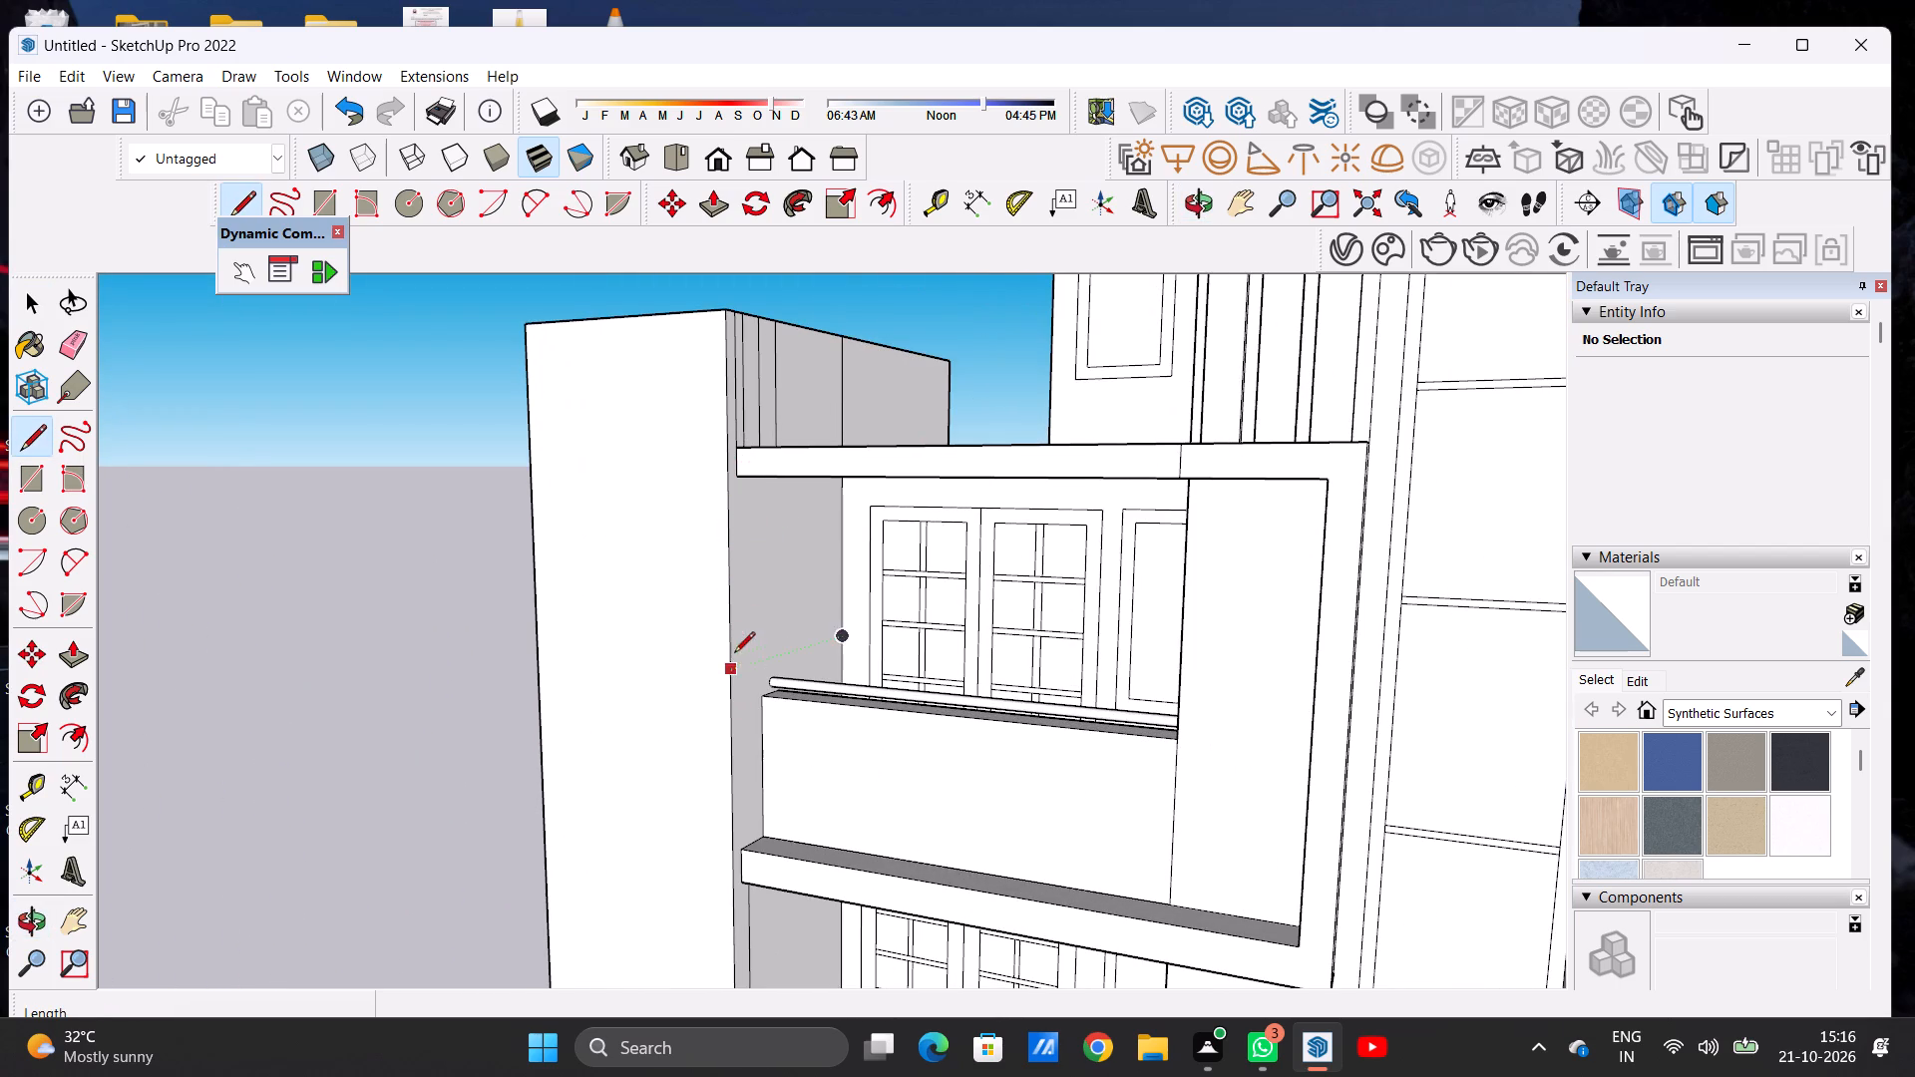
left_click(733, 580)
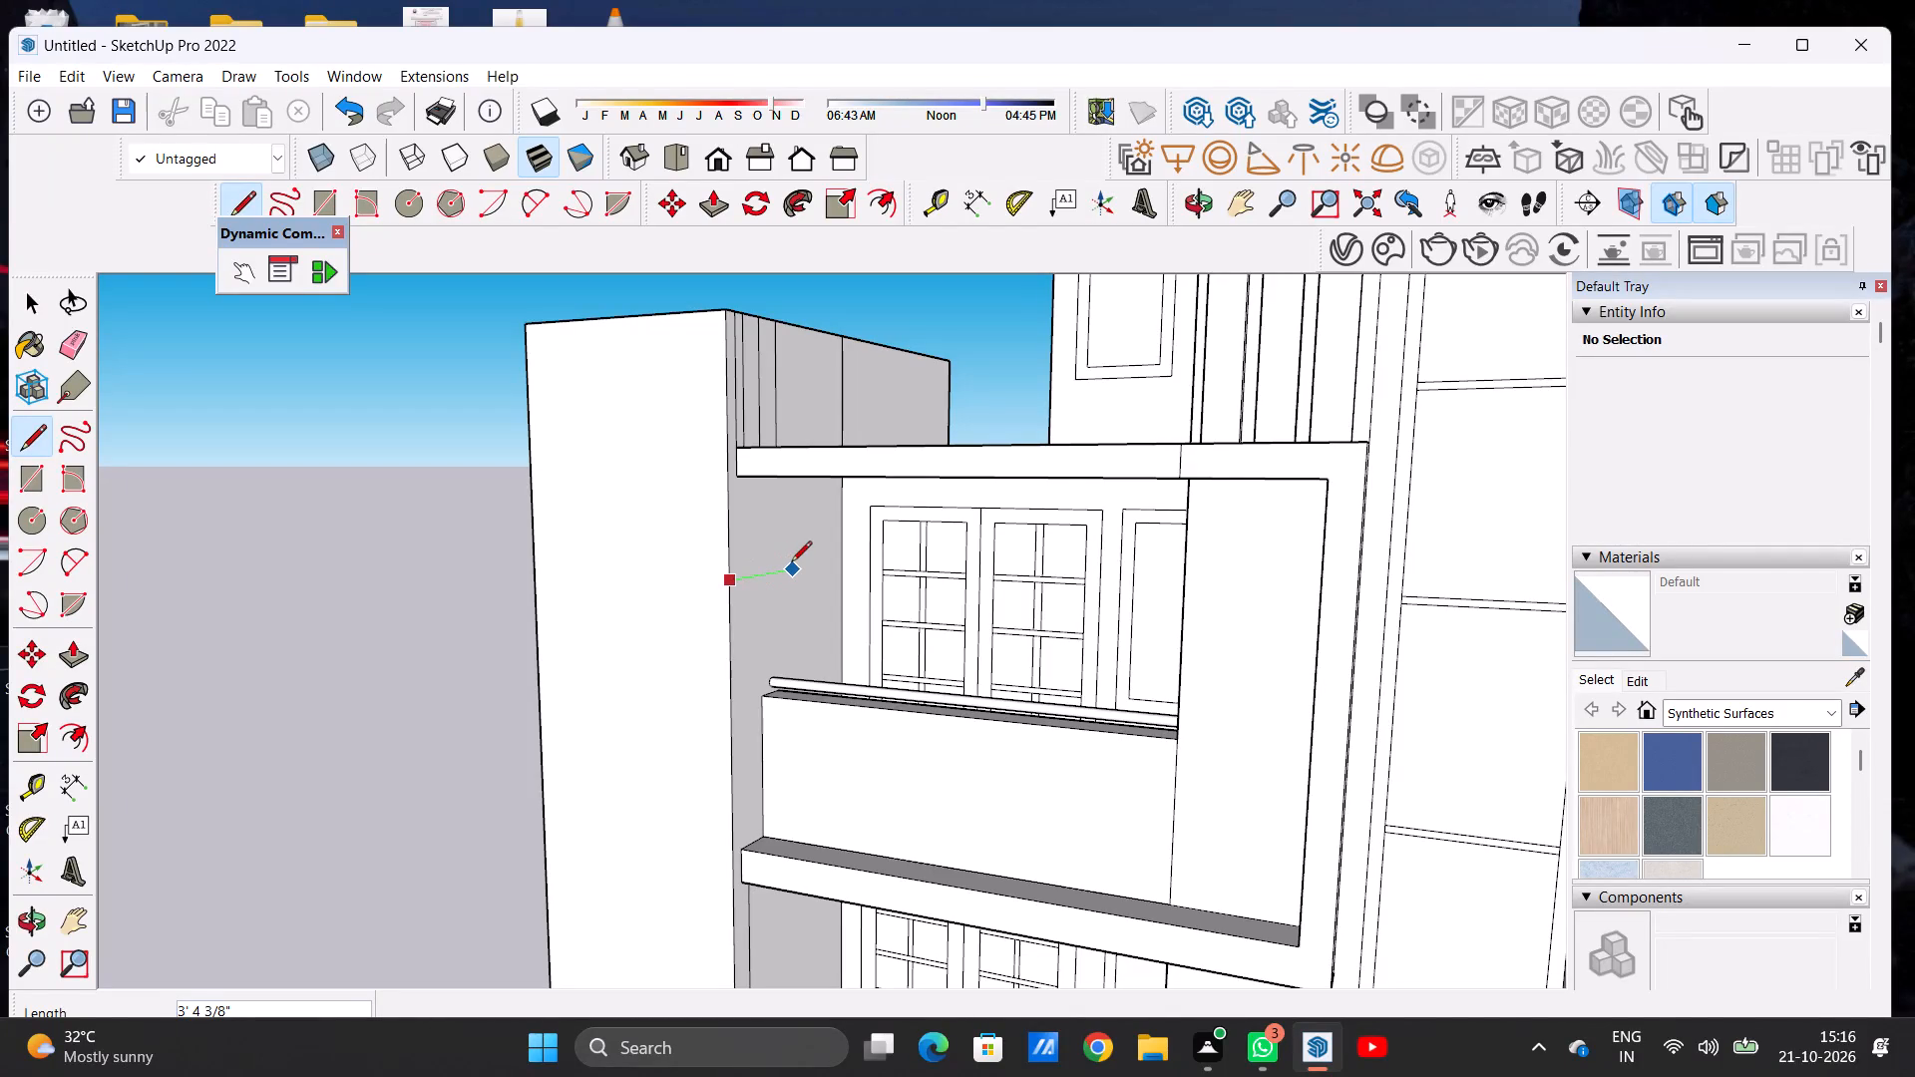
left_click(730, 574)
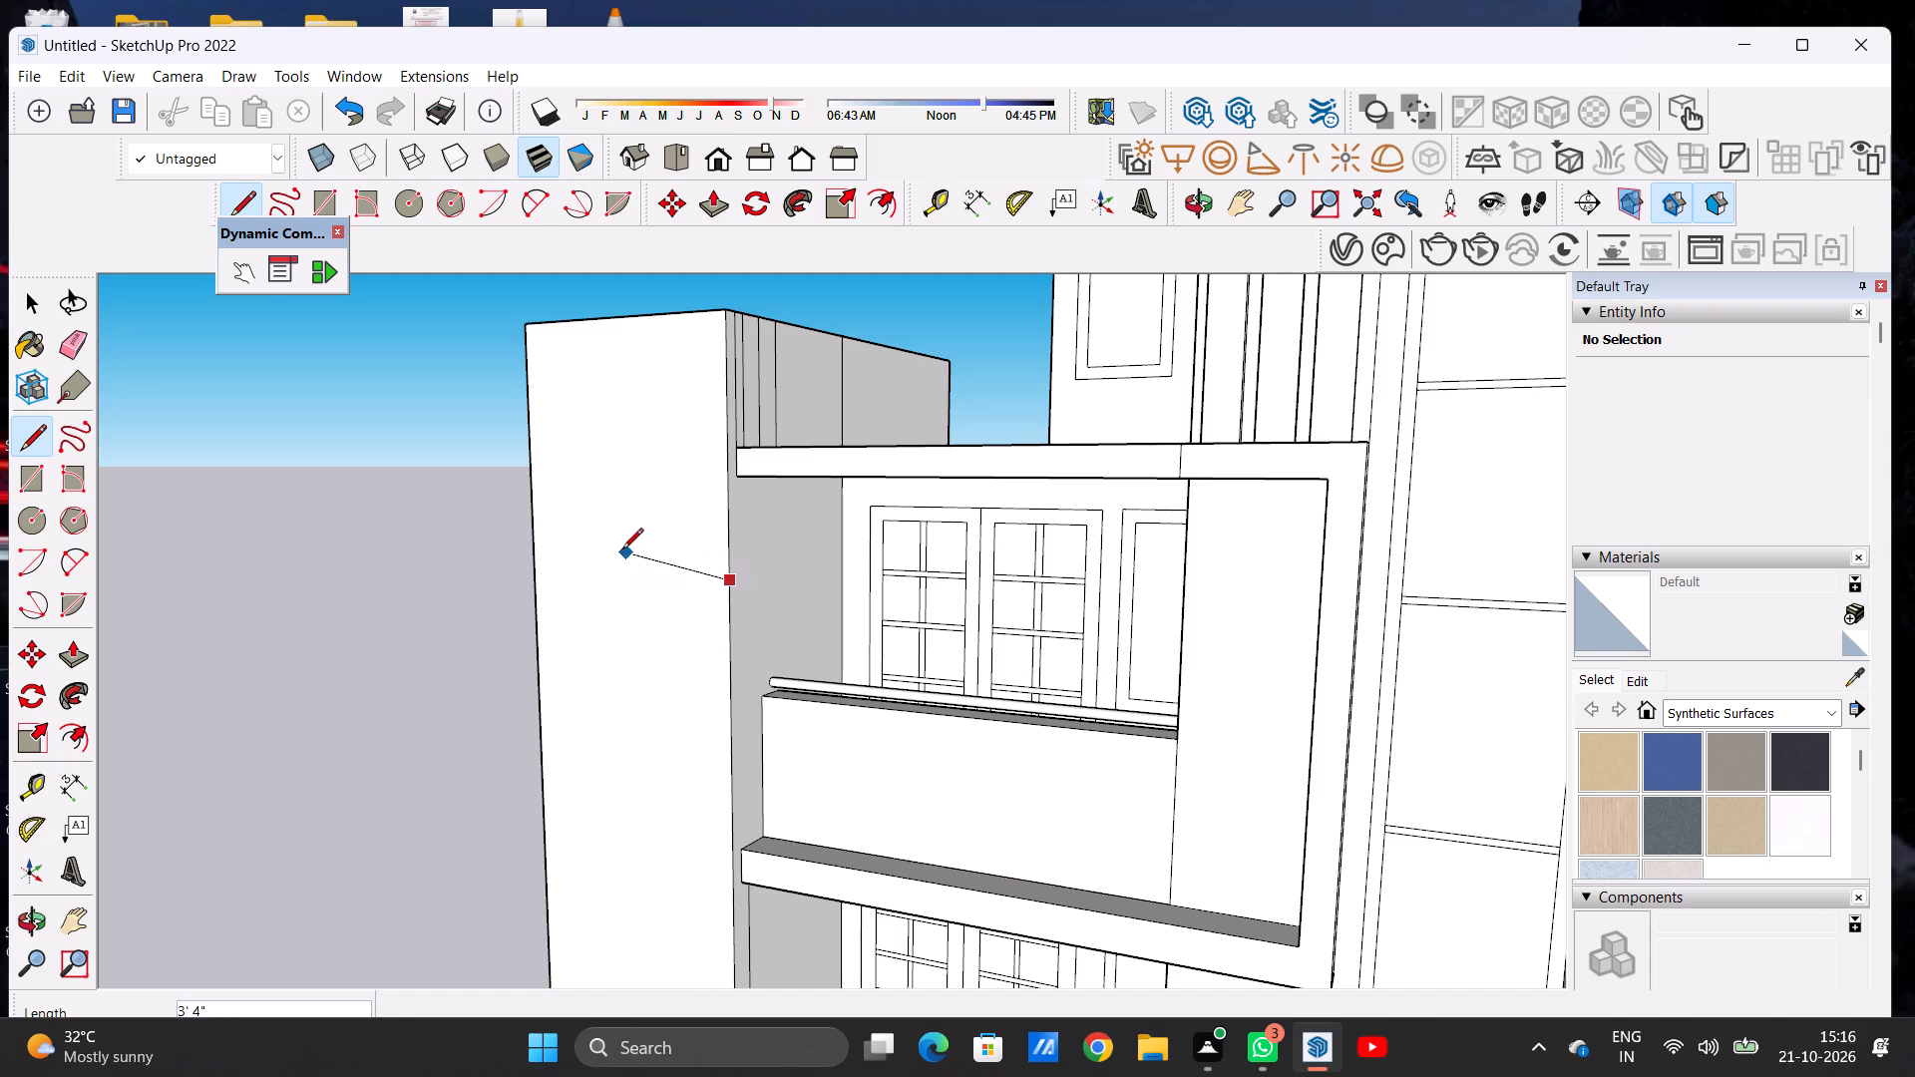
middle_click_drag(625, 594, 913, 561)
scroll(644, 568, "down", 1)
scroll(644, 568, "up", 1)
scroll(646, 566, "down", 3)
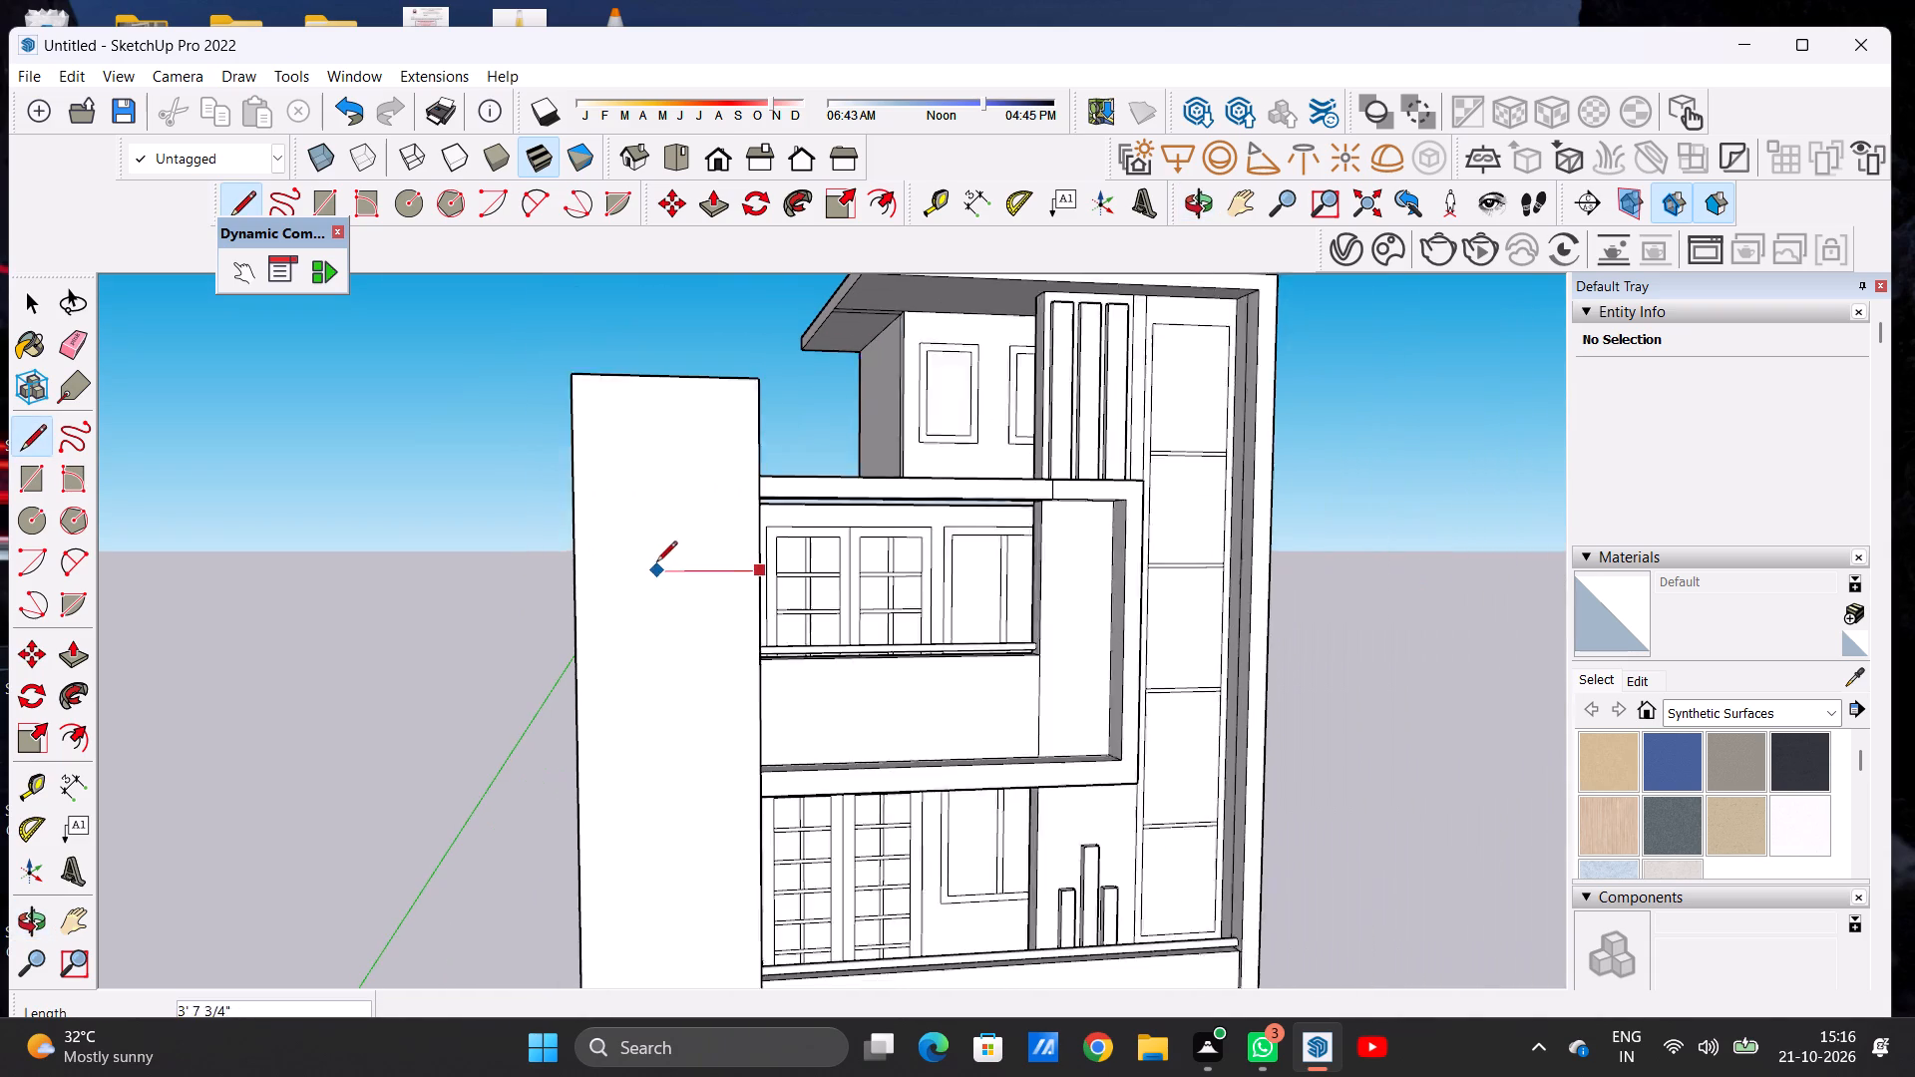
scroll(656, 563, "down", 2)
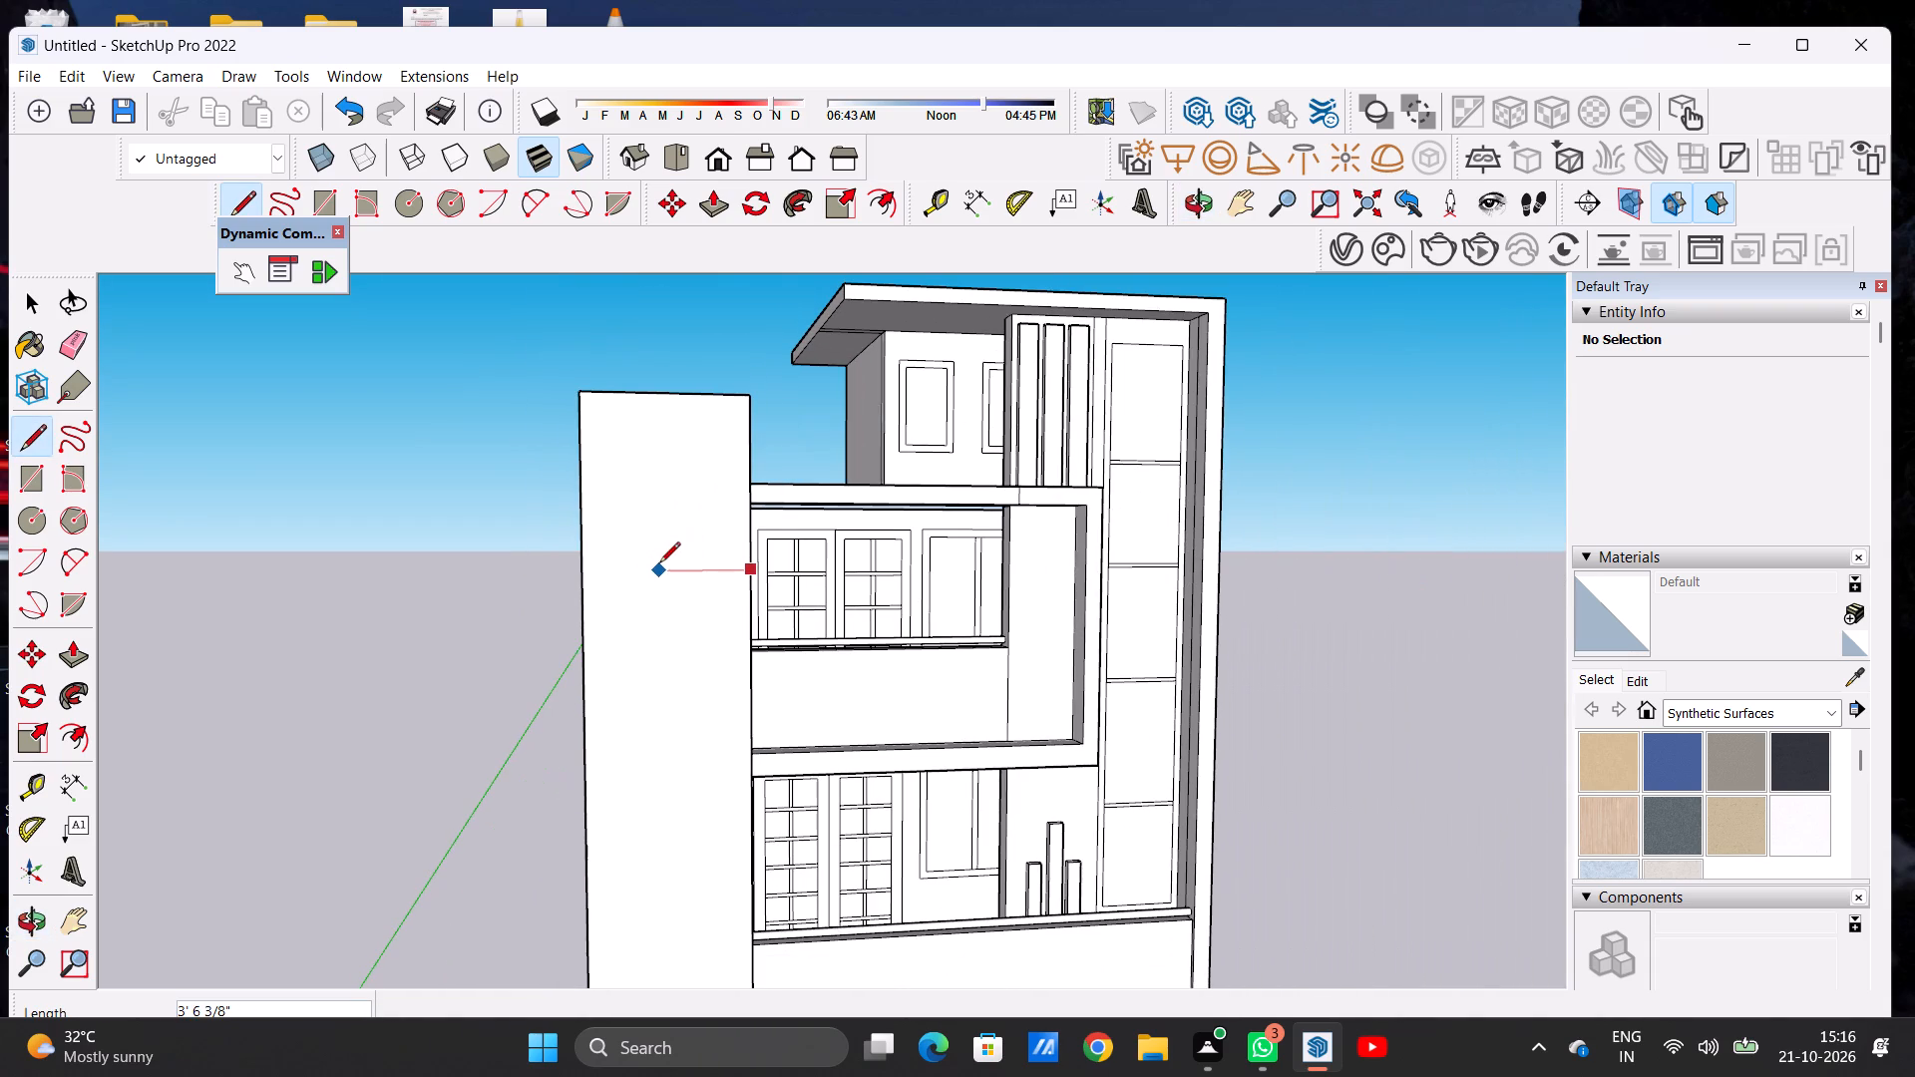
left_click(659, 564)
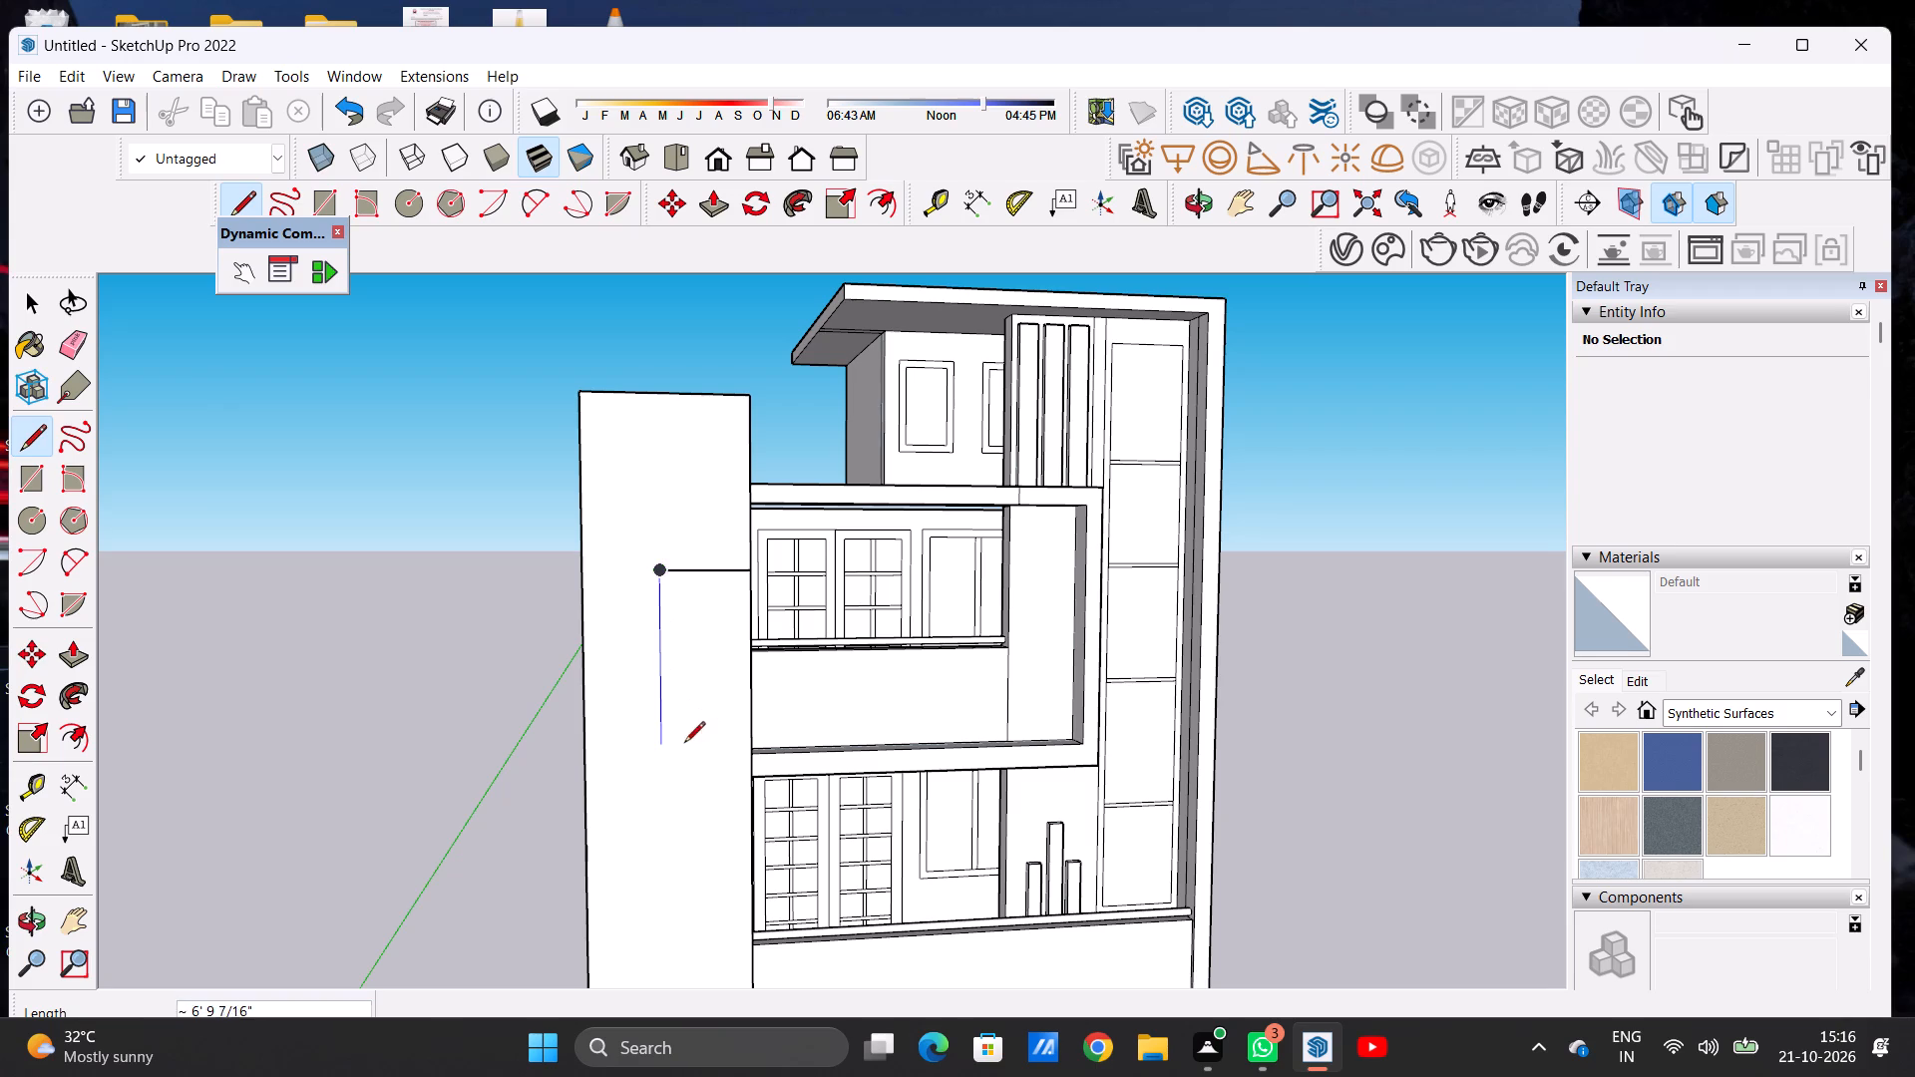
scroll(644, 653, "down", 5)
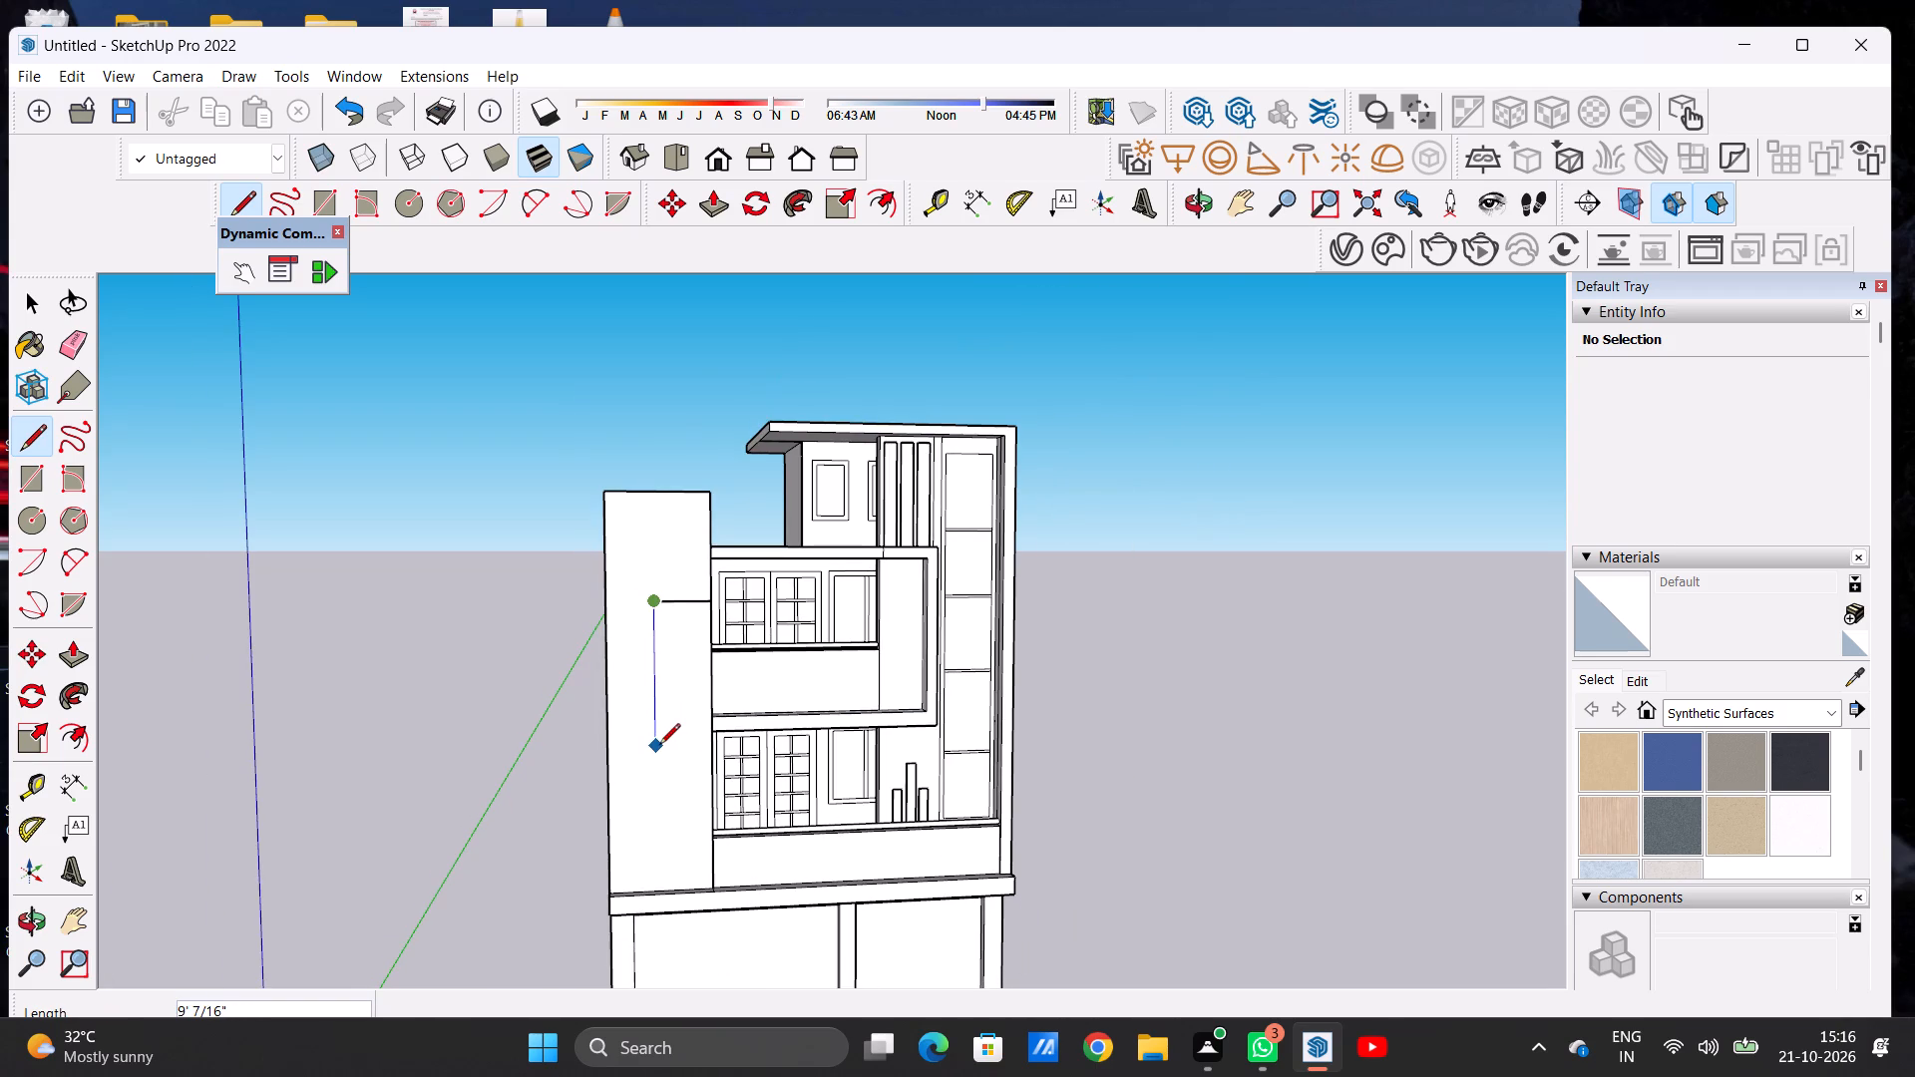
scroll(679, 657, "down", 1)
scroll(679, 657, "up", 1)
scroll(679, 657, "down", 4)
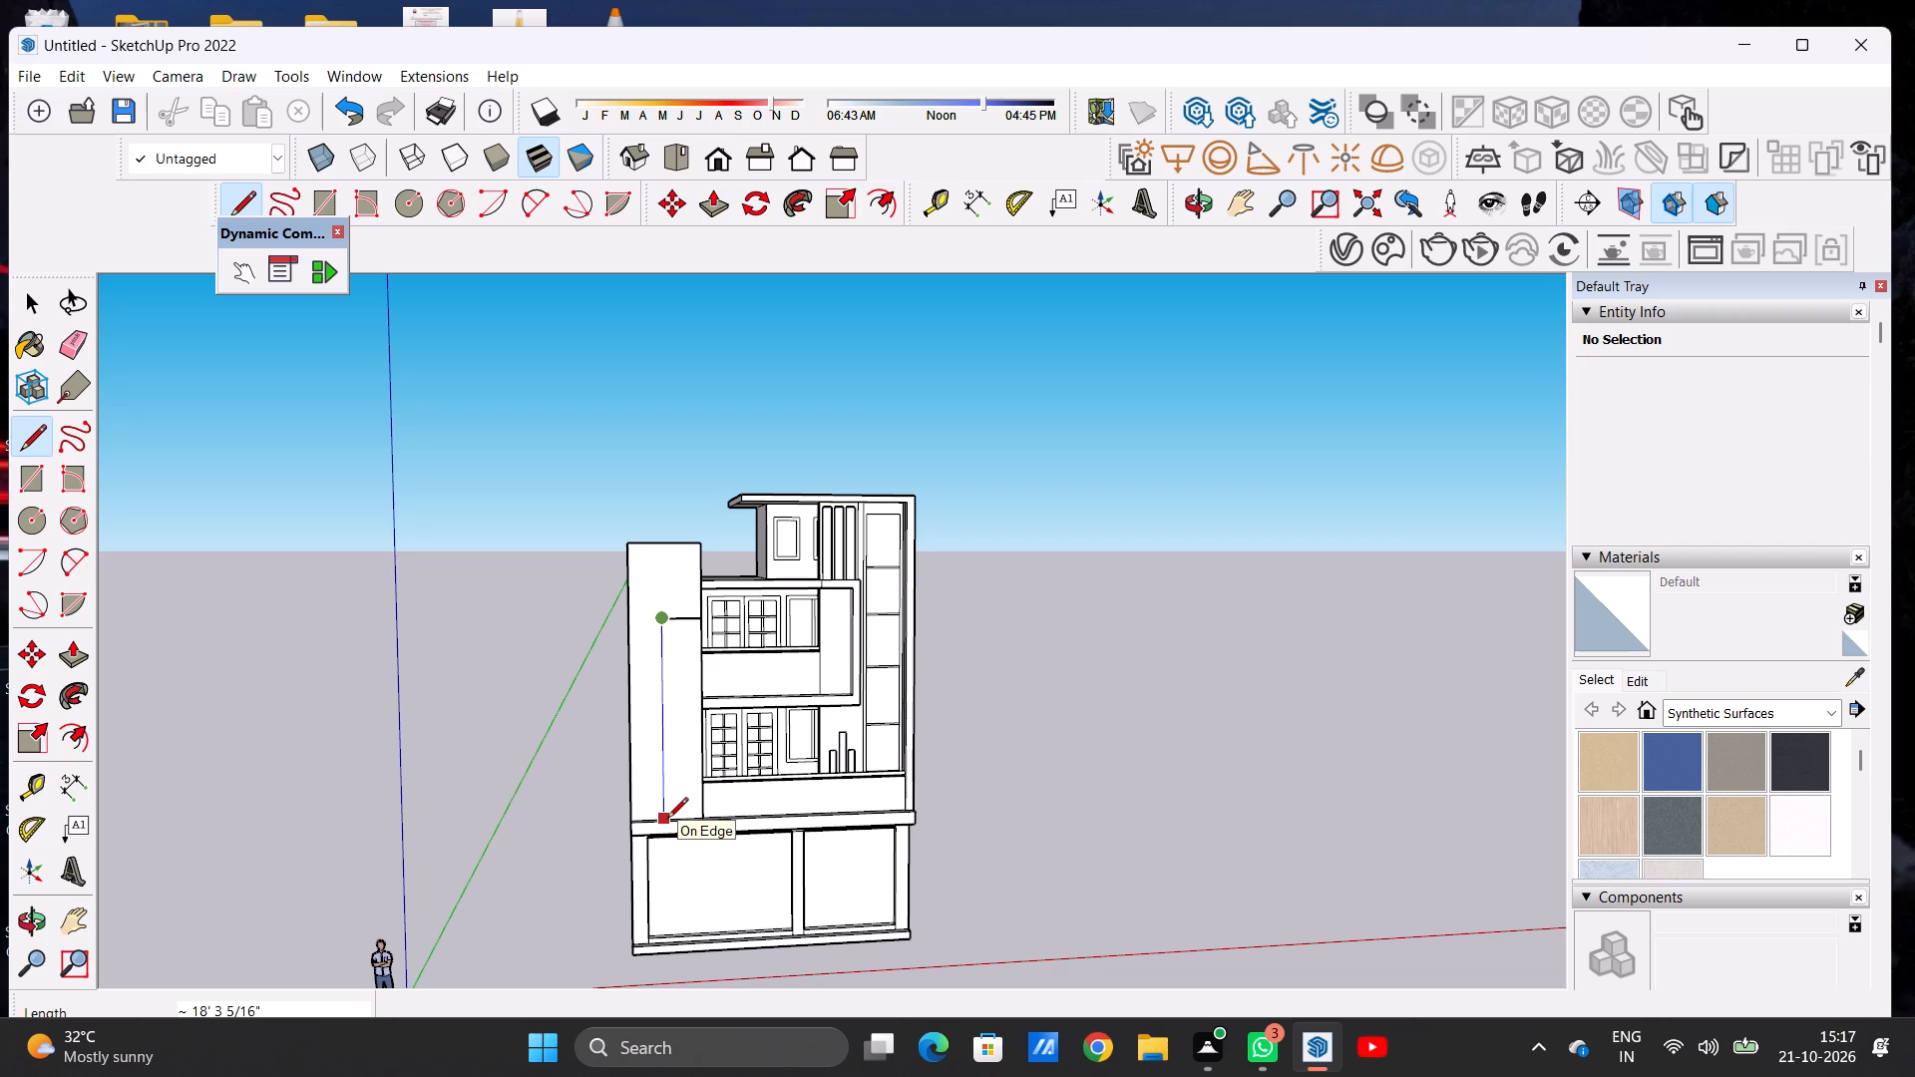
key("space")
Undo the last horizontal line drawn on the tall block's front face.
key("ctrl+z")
Draw a horizontal line about 3' 8 1/4" long across the tall block's front face, starting on its edge beside the upper balcony.
middle_click_drag(744, 618, 608, 660)
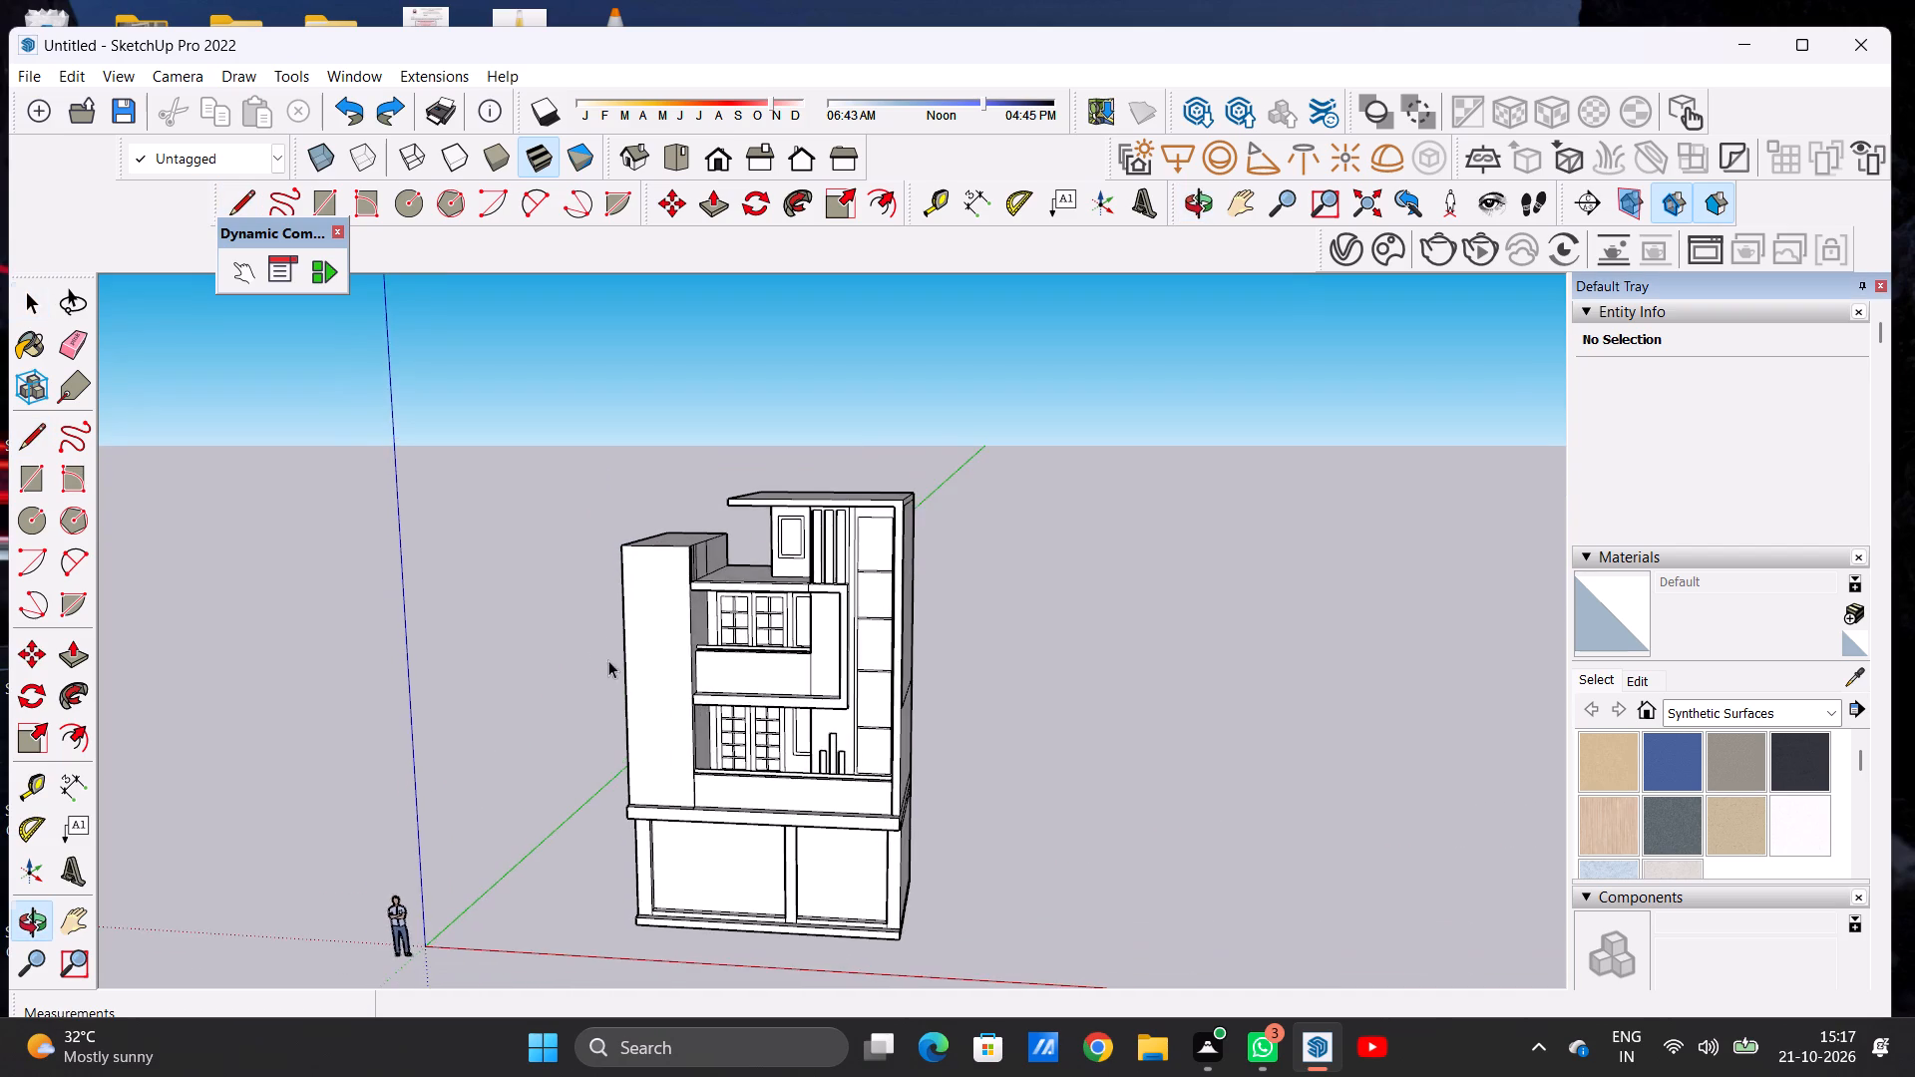
scroll(608, 648, "down", 1)
scroll(618, 621, "up", 2)
scroll(618, 621, "down", 2)
scroll(618, 621, "up", 1)
scroll(618, 621, "down", 1)
scroll(618, 621, "up", 1)
key("l")
middle_click_drag(620, 621, 727, 621)
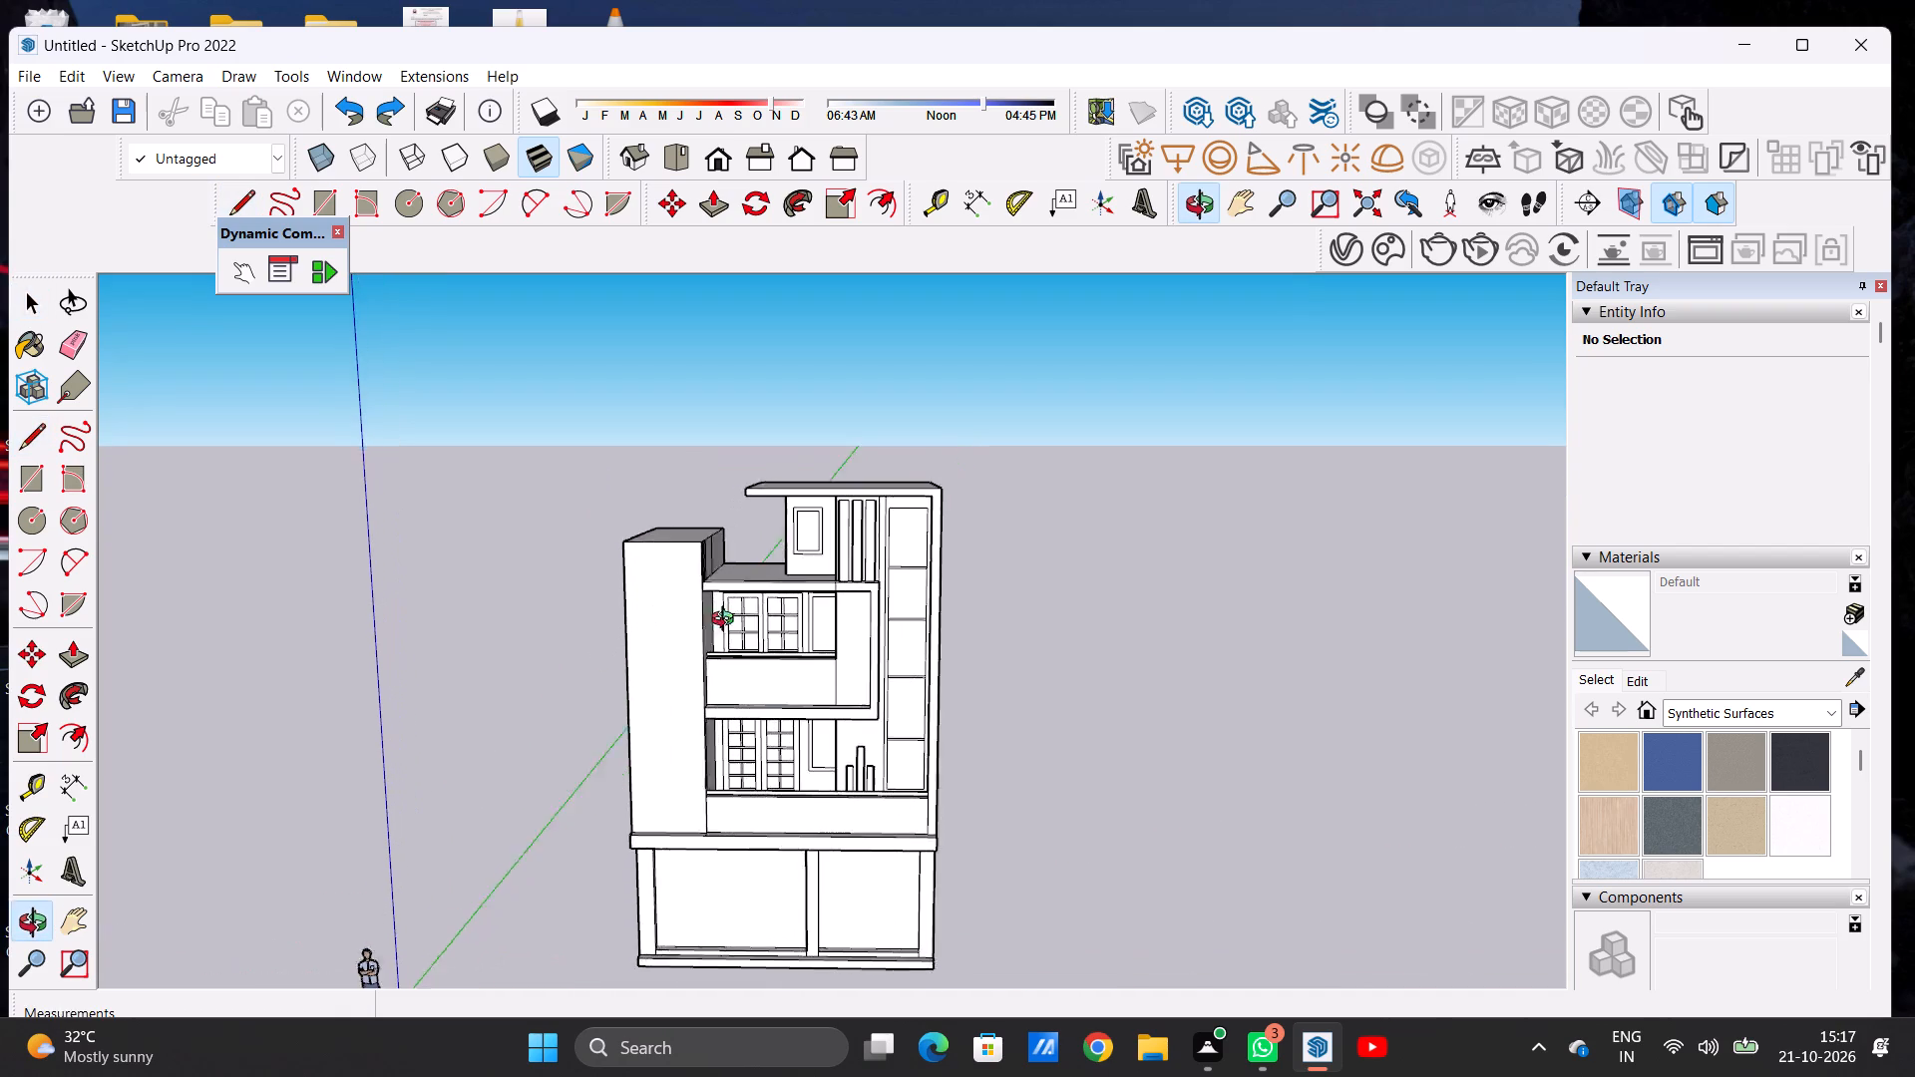
middle_click_drag(727, 621, 747, 617)
scroll(666, 571, "down", 5)
scroll(667, 612, "up", 9)
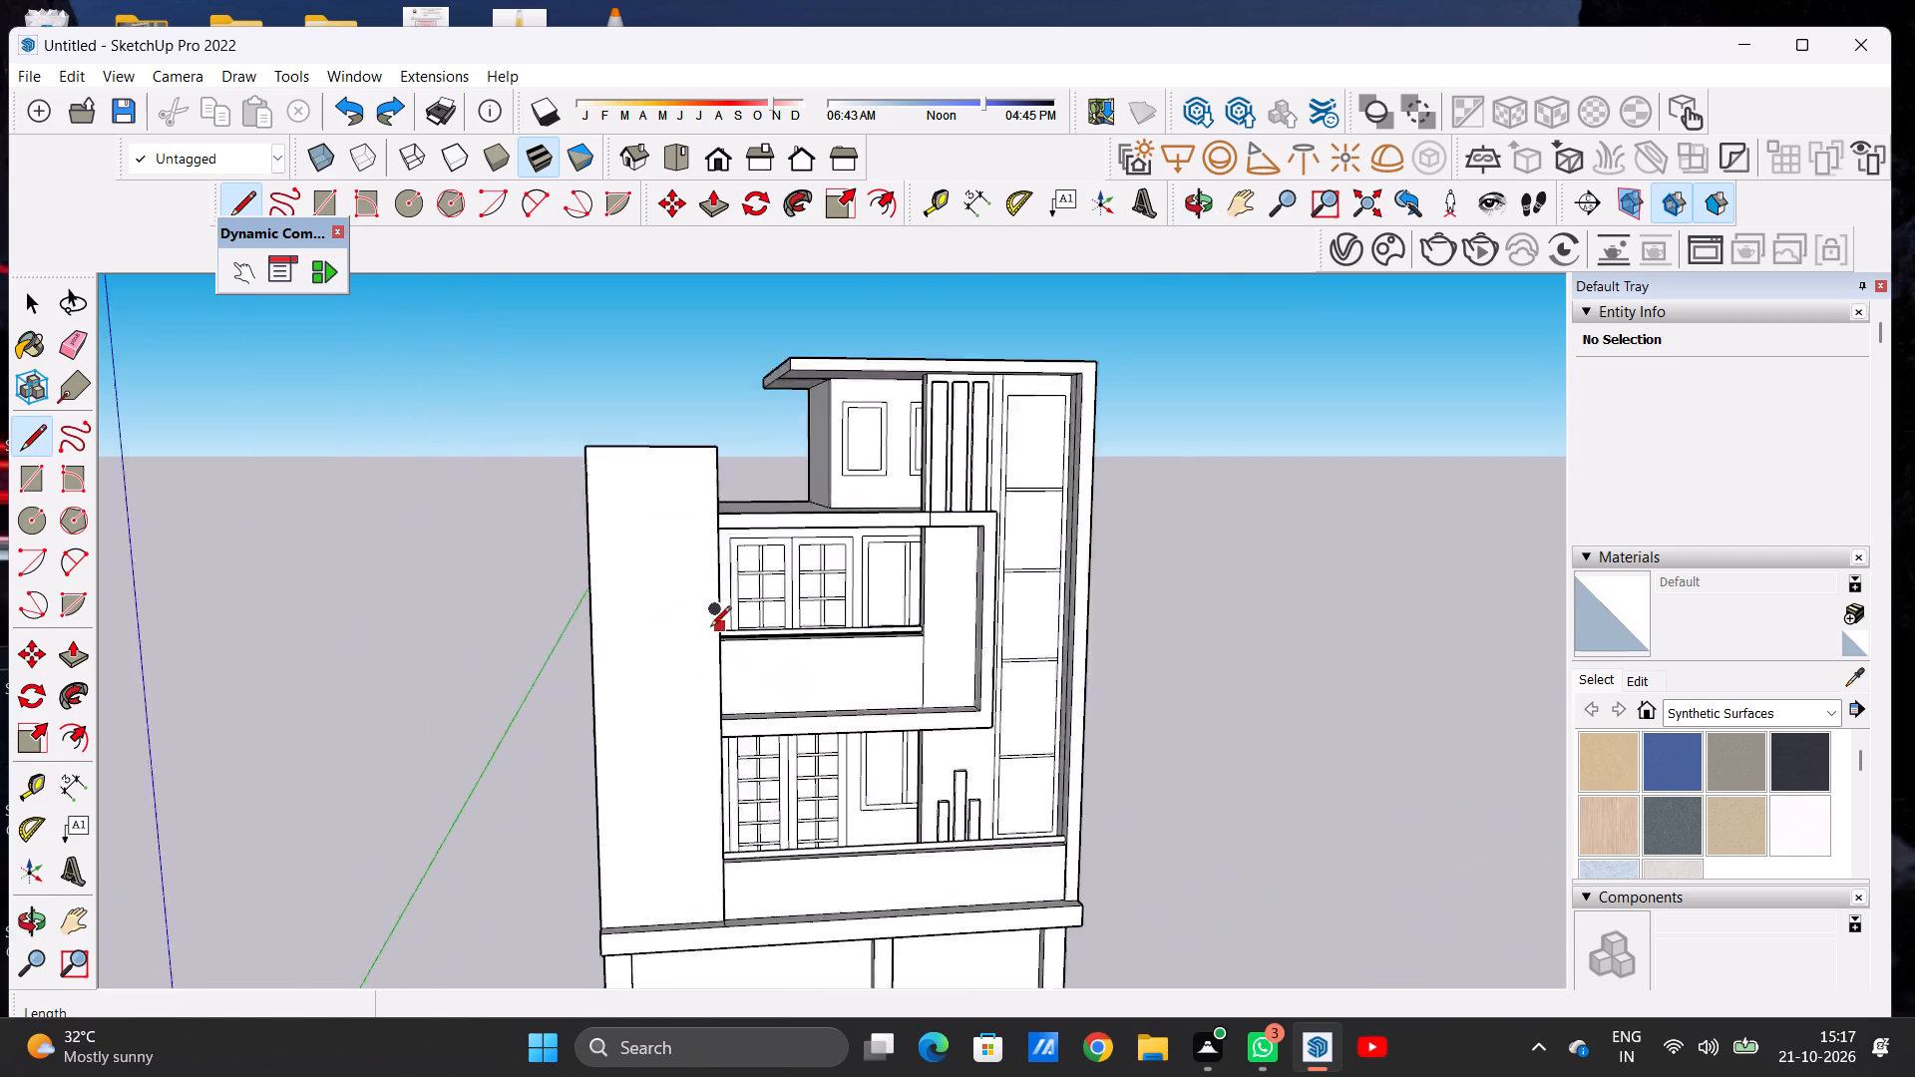
scroll(710, 628, "up", 3)
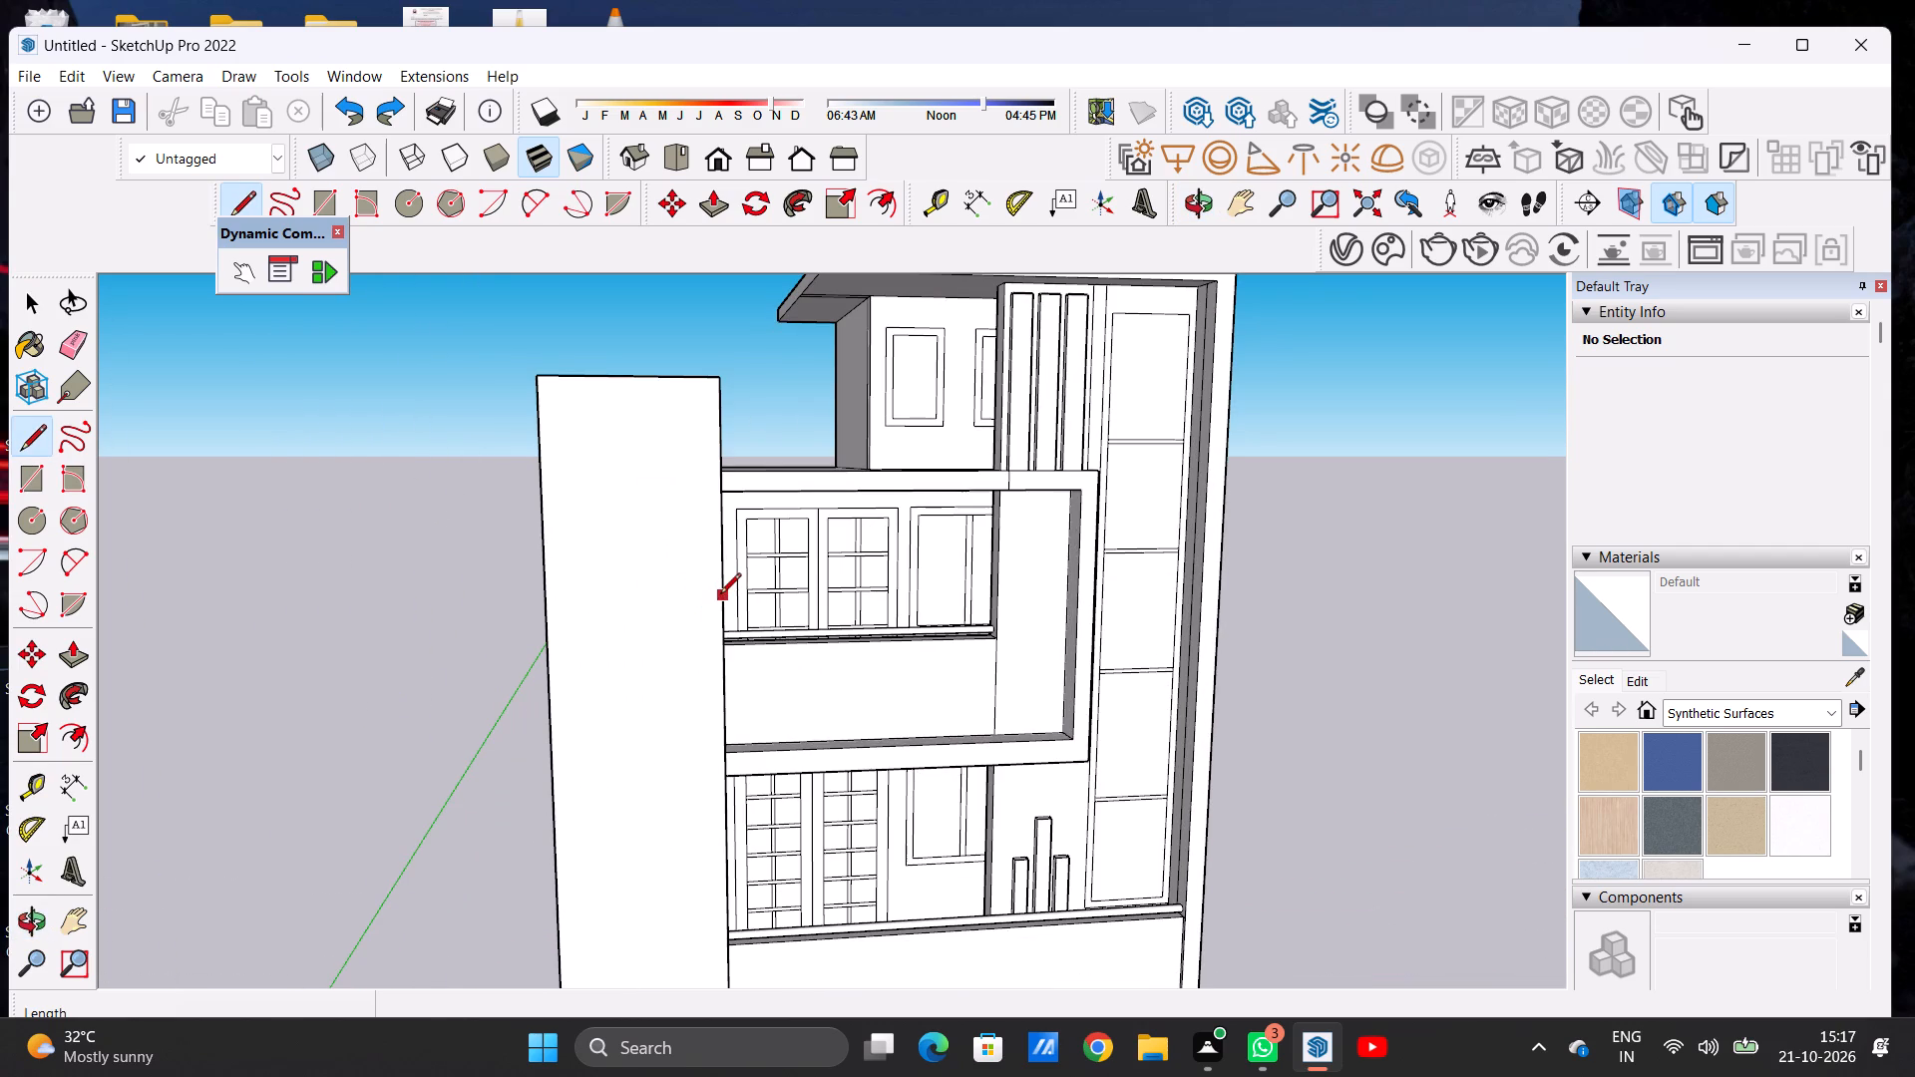
left_click(720, 595)
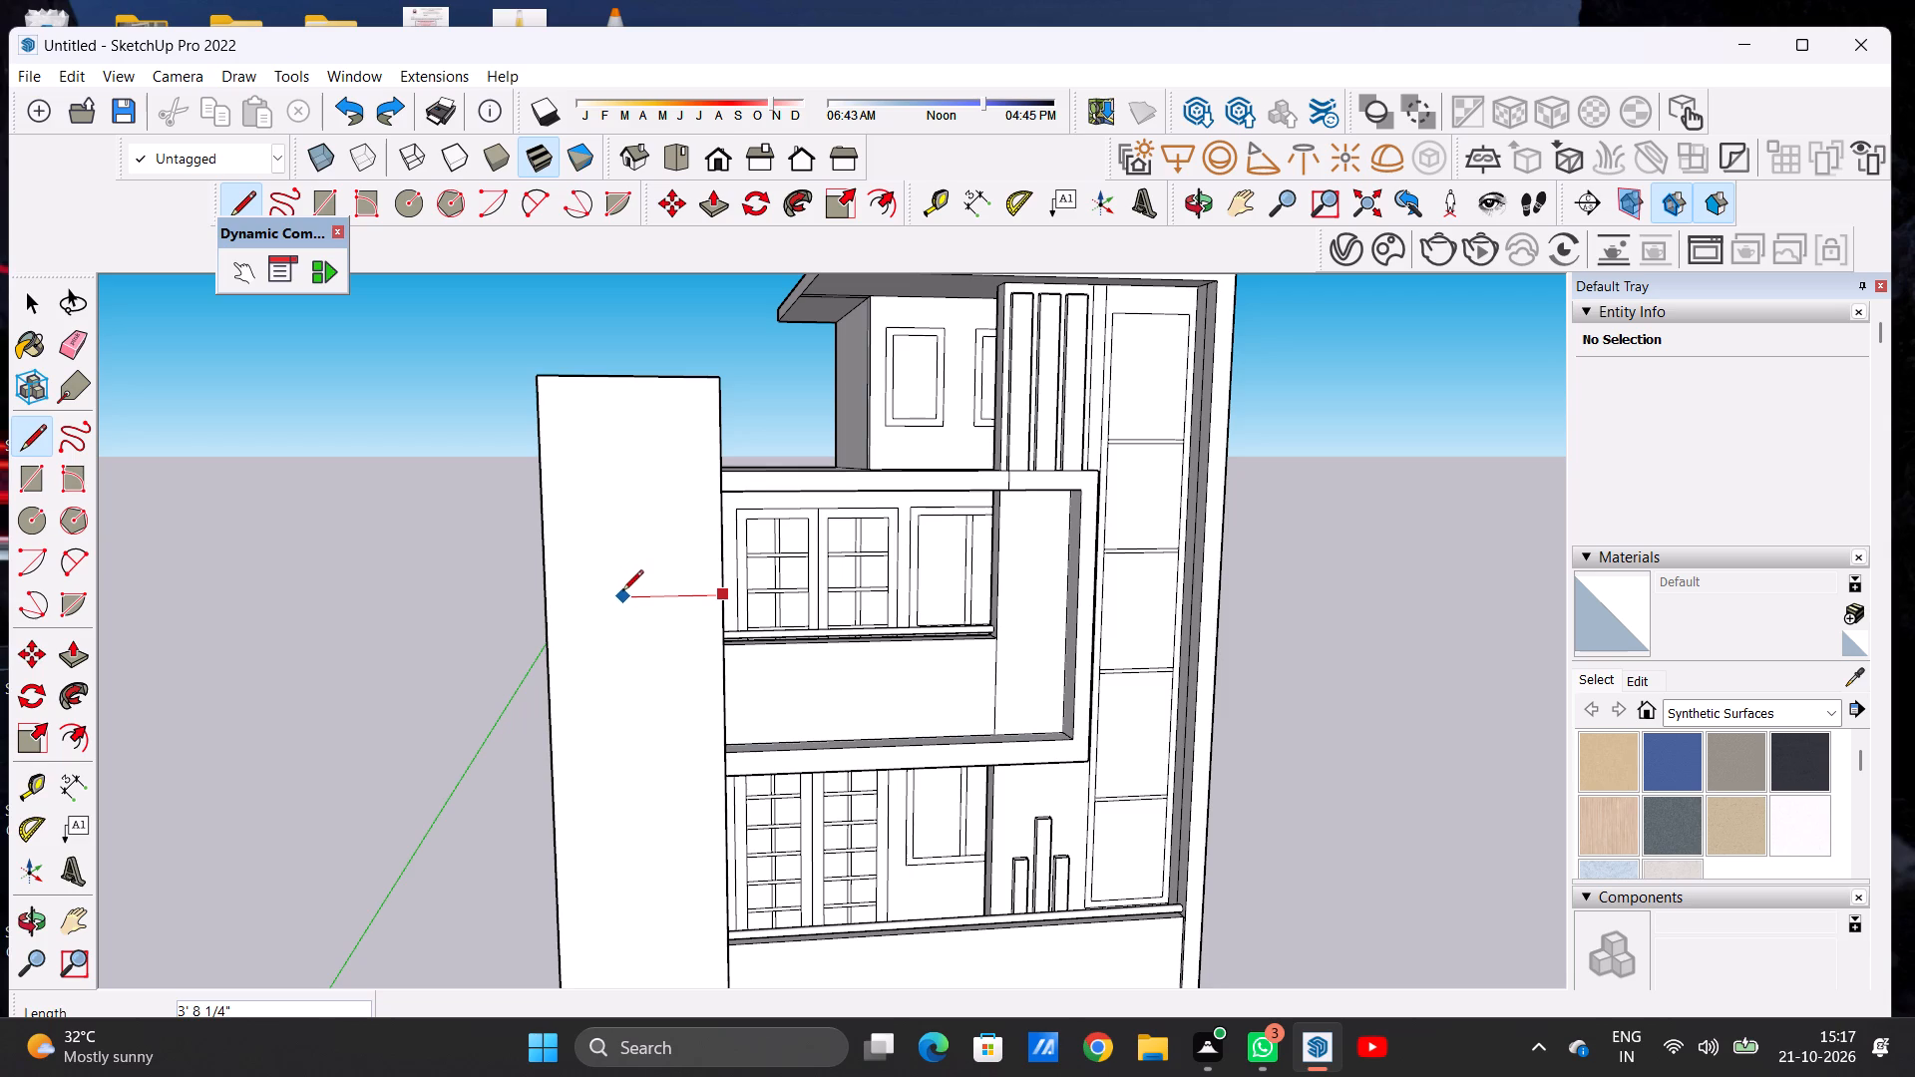
left_click(622, 593)
Draw a vertical line about 17' 1" long from the horizontal line's free end down to the ledge, closing the panel outline.
scroll(572, 594, "down", 9)
scroll(661, 636, "down", 4)
scroll(661, 636, "up", 1)
scroll(661, 636, "down", 2)
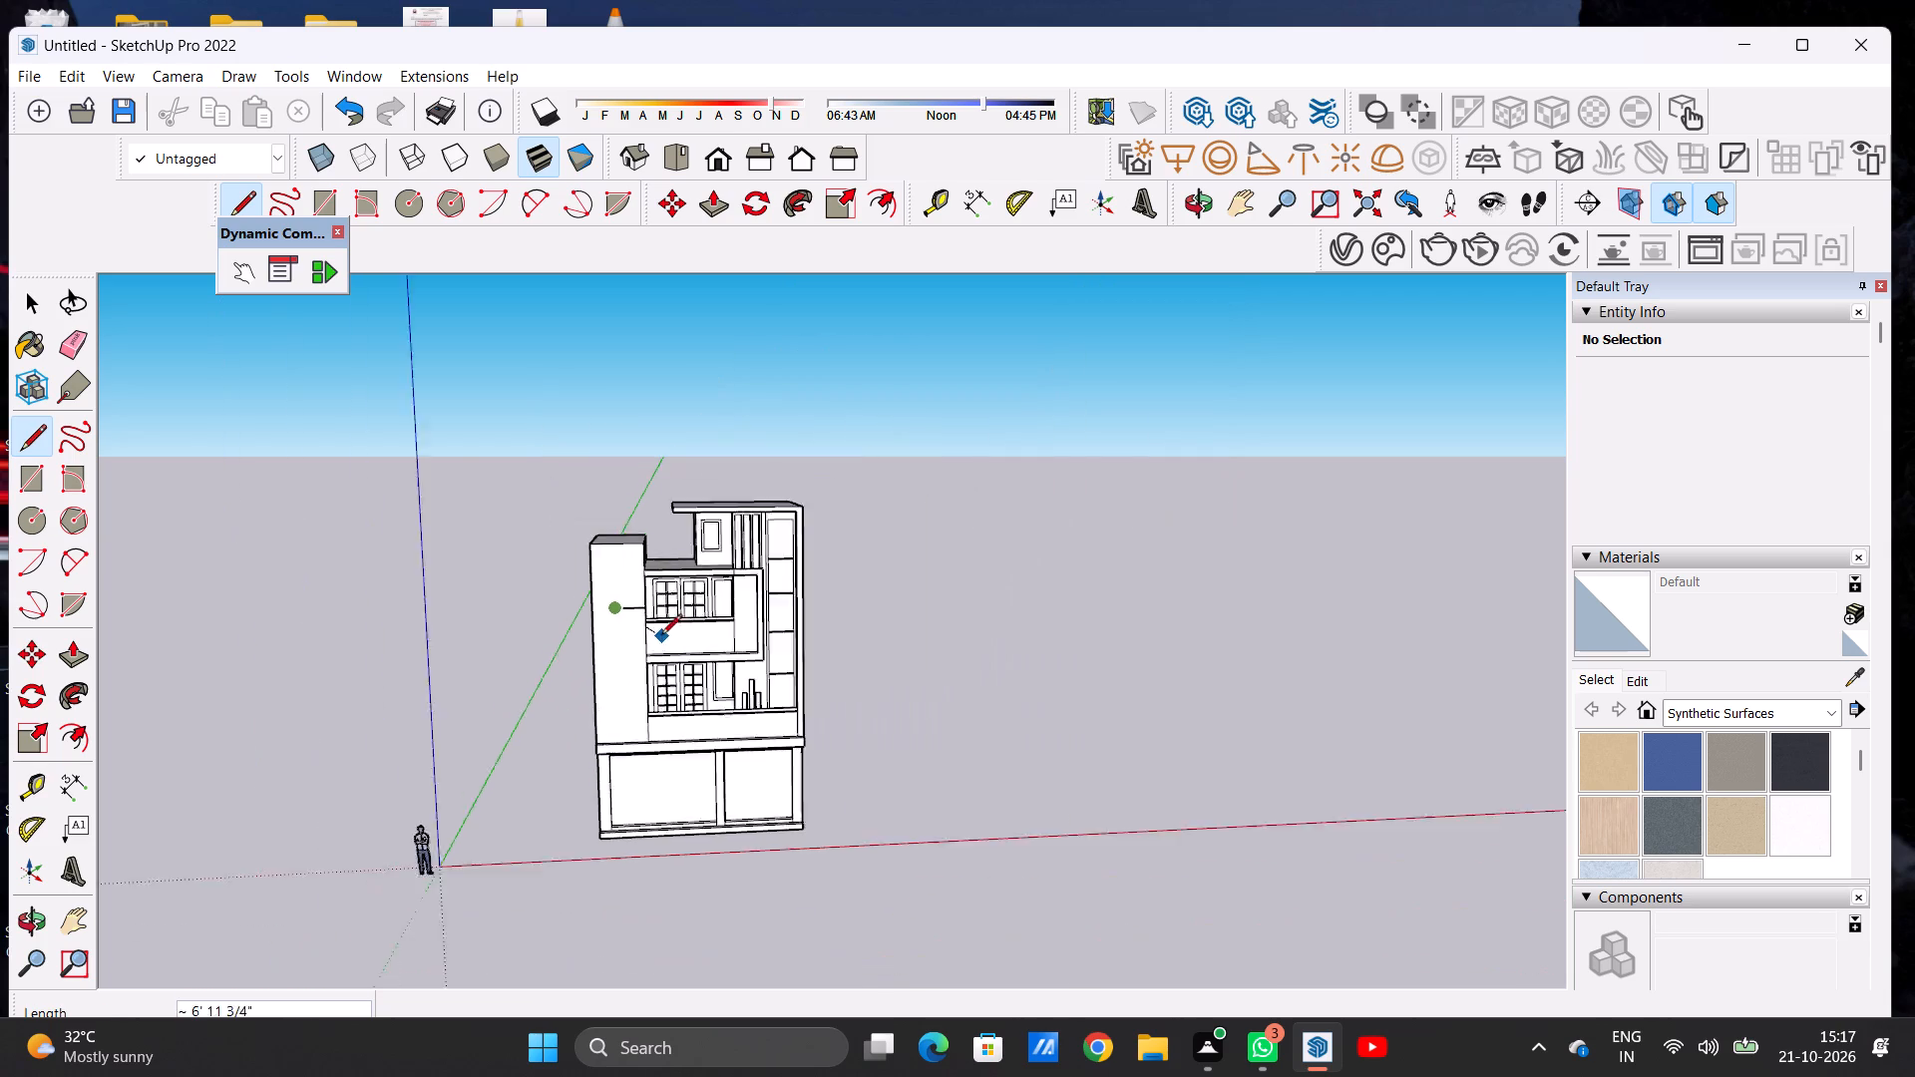
scroll(661, 636, "down", 7)
scroll(651, 665, "up", 9)
scroll(651, 667, "down", 1)
scroll(651, 667, "up", 3)
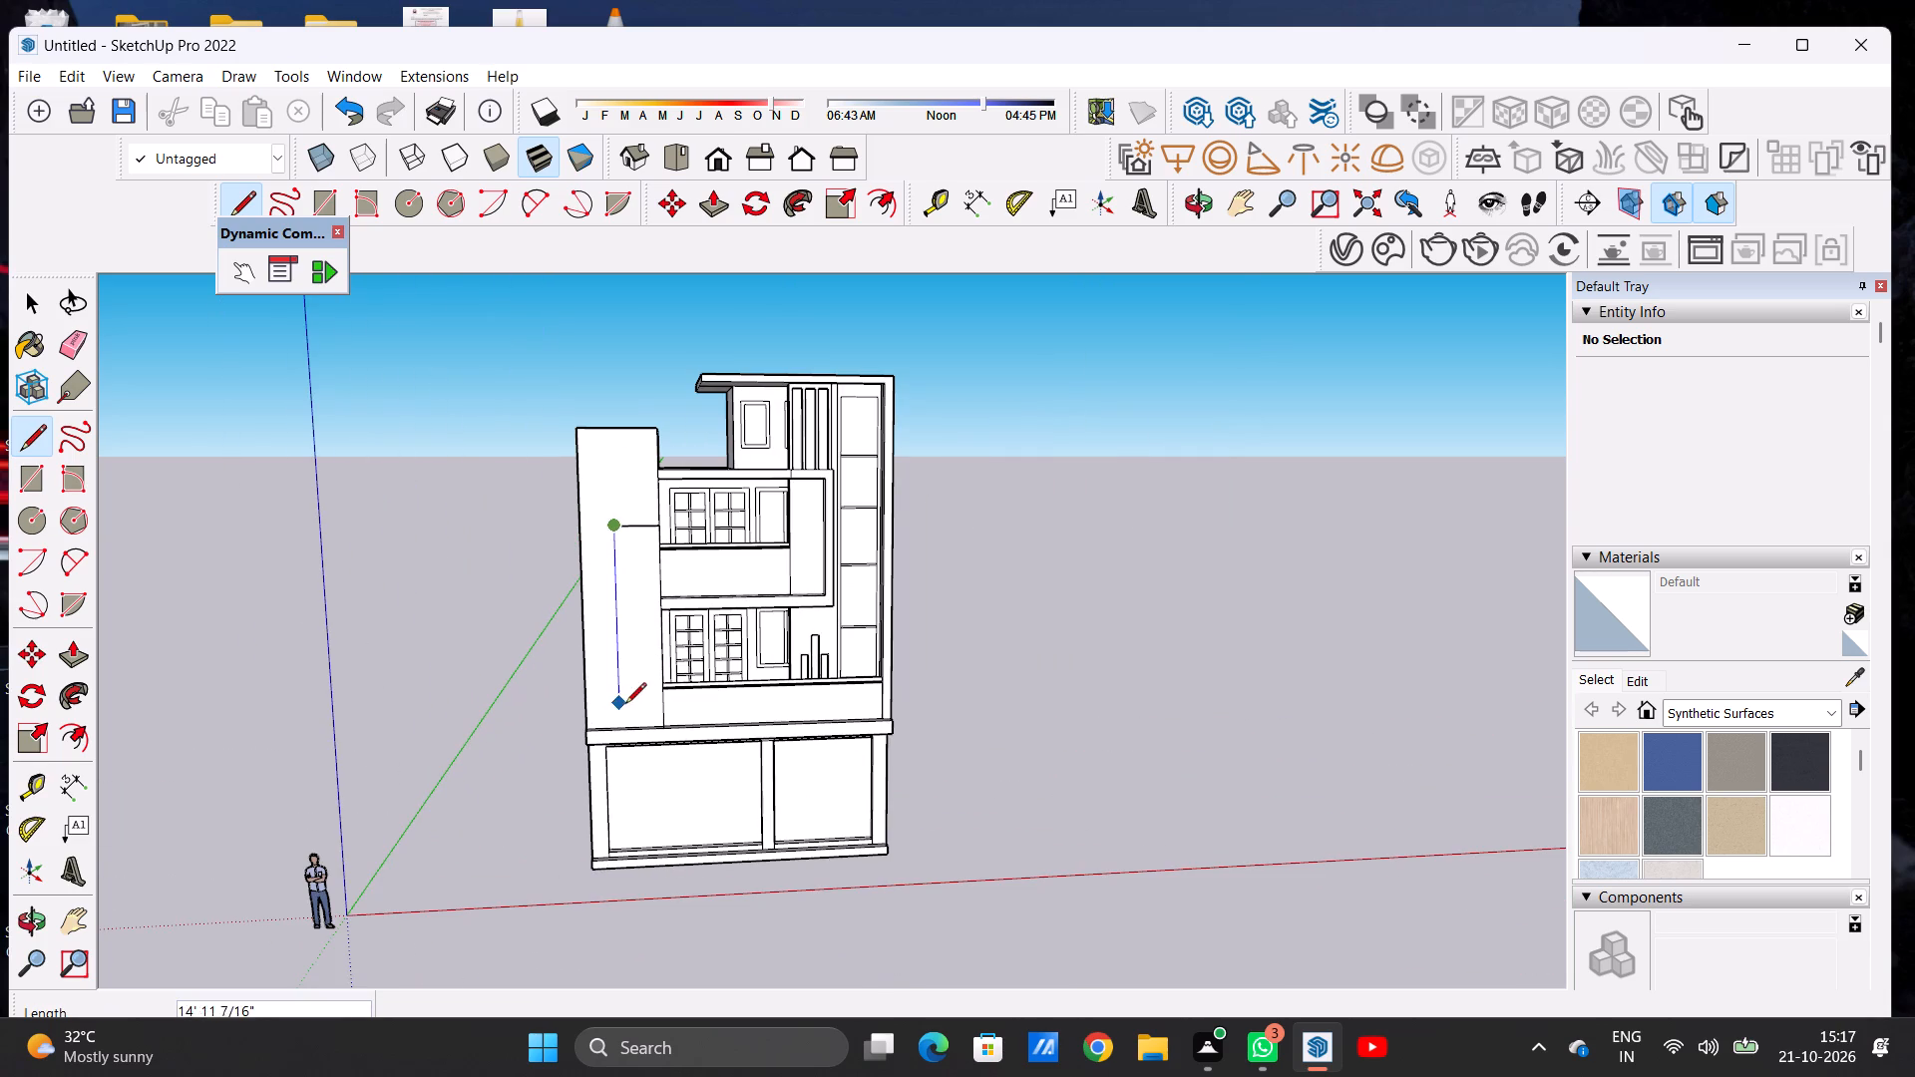
left_click(617, 723)
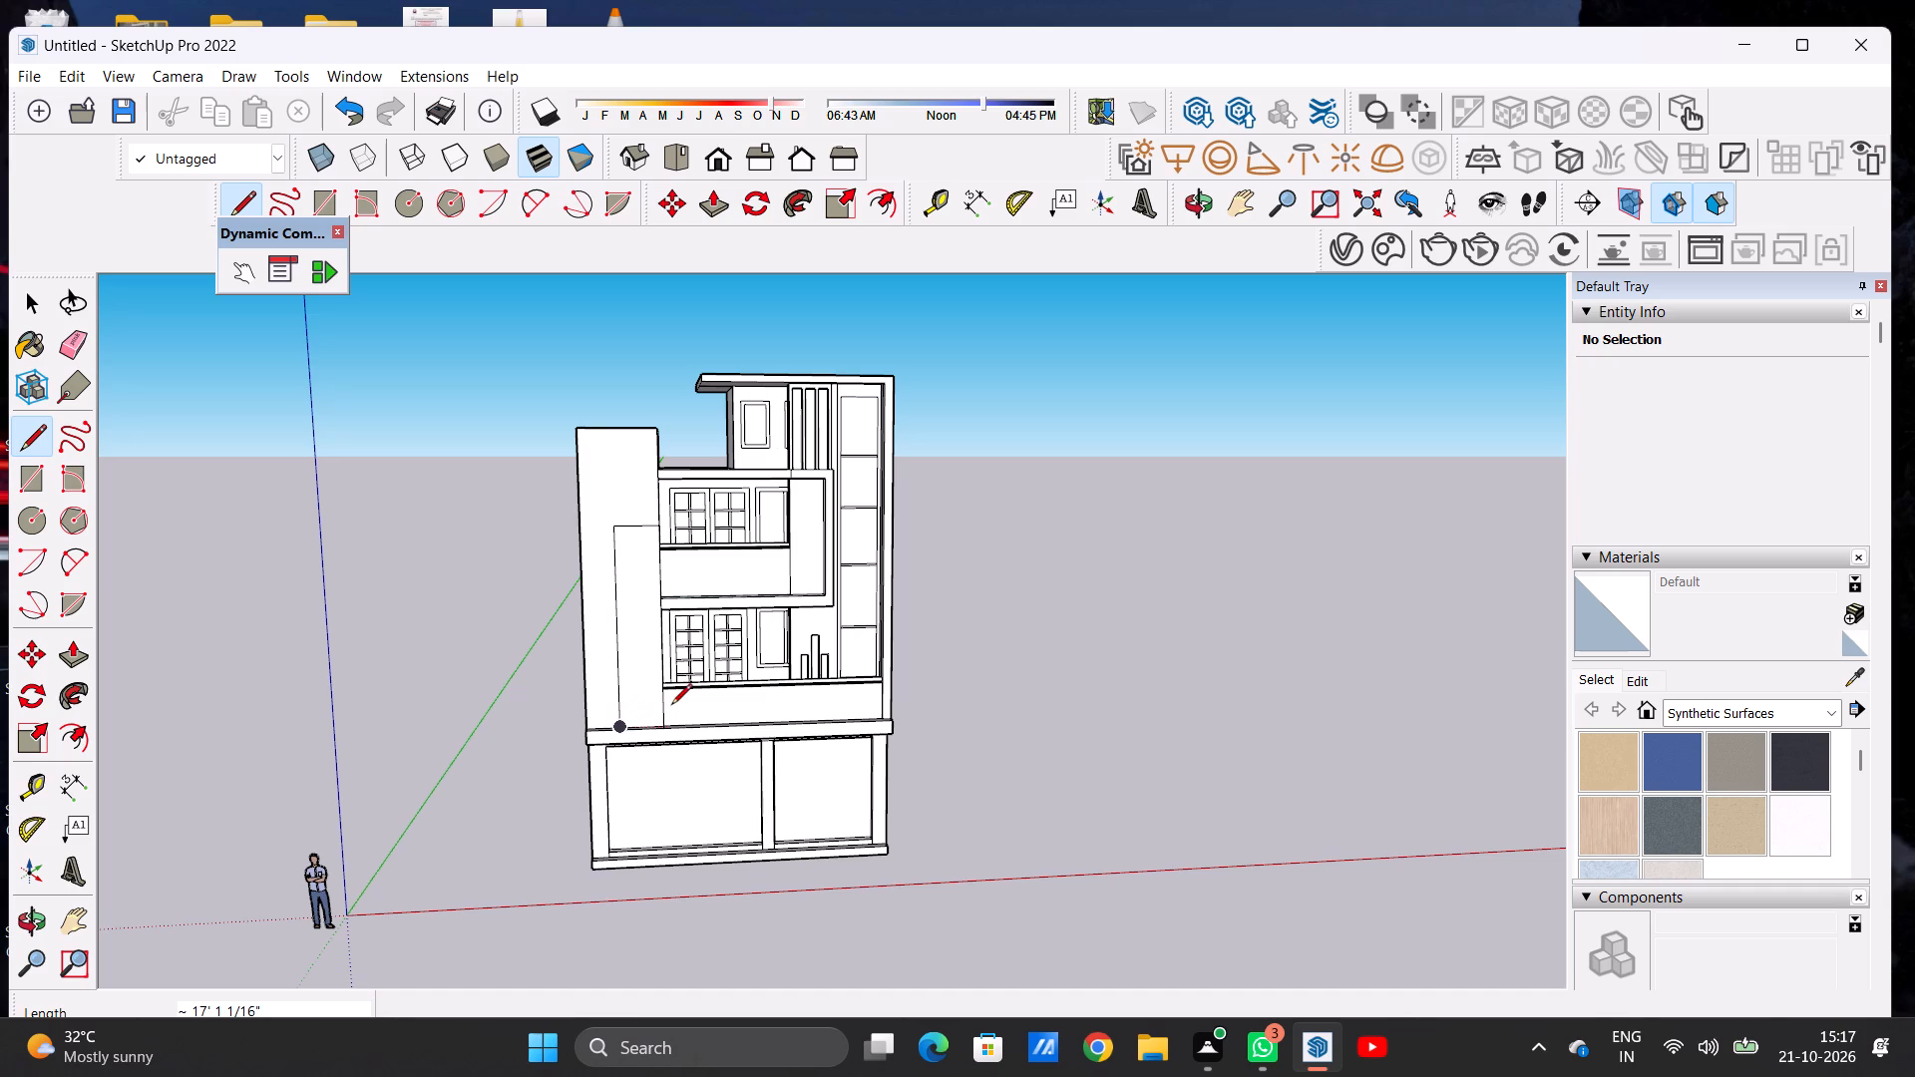
key("space")
Outline an overlapping taller panel: about 2' 11/16" up from the first panel's top edge, 3' 6 11/16" outward, and about 19' 1 3/4" down to the ledge.
scroll(932, 612, "down", 9)
scroll(800, 602, "up", 7)
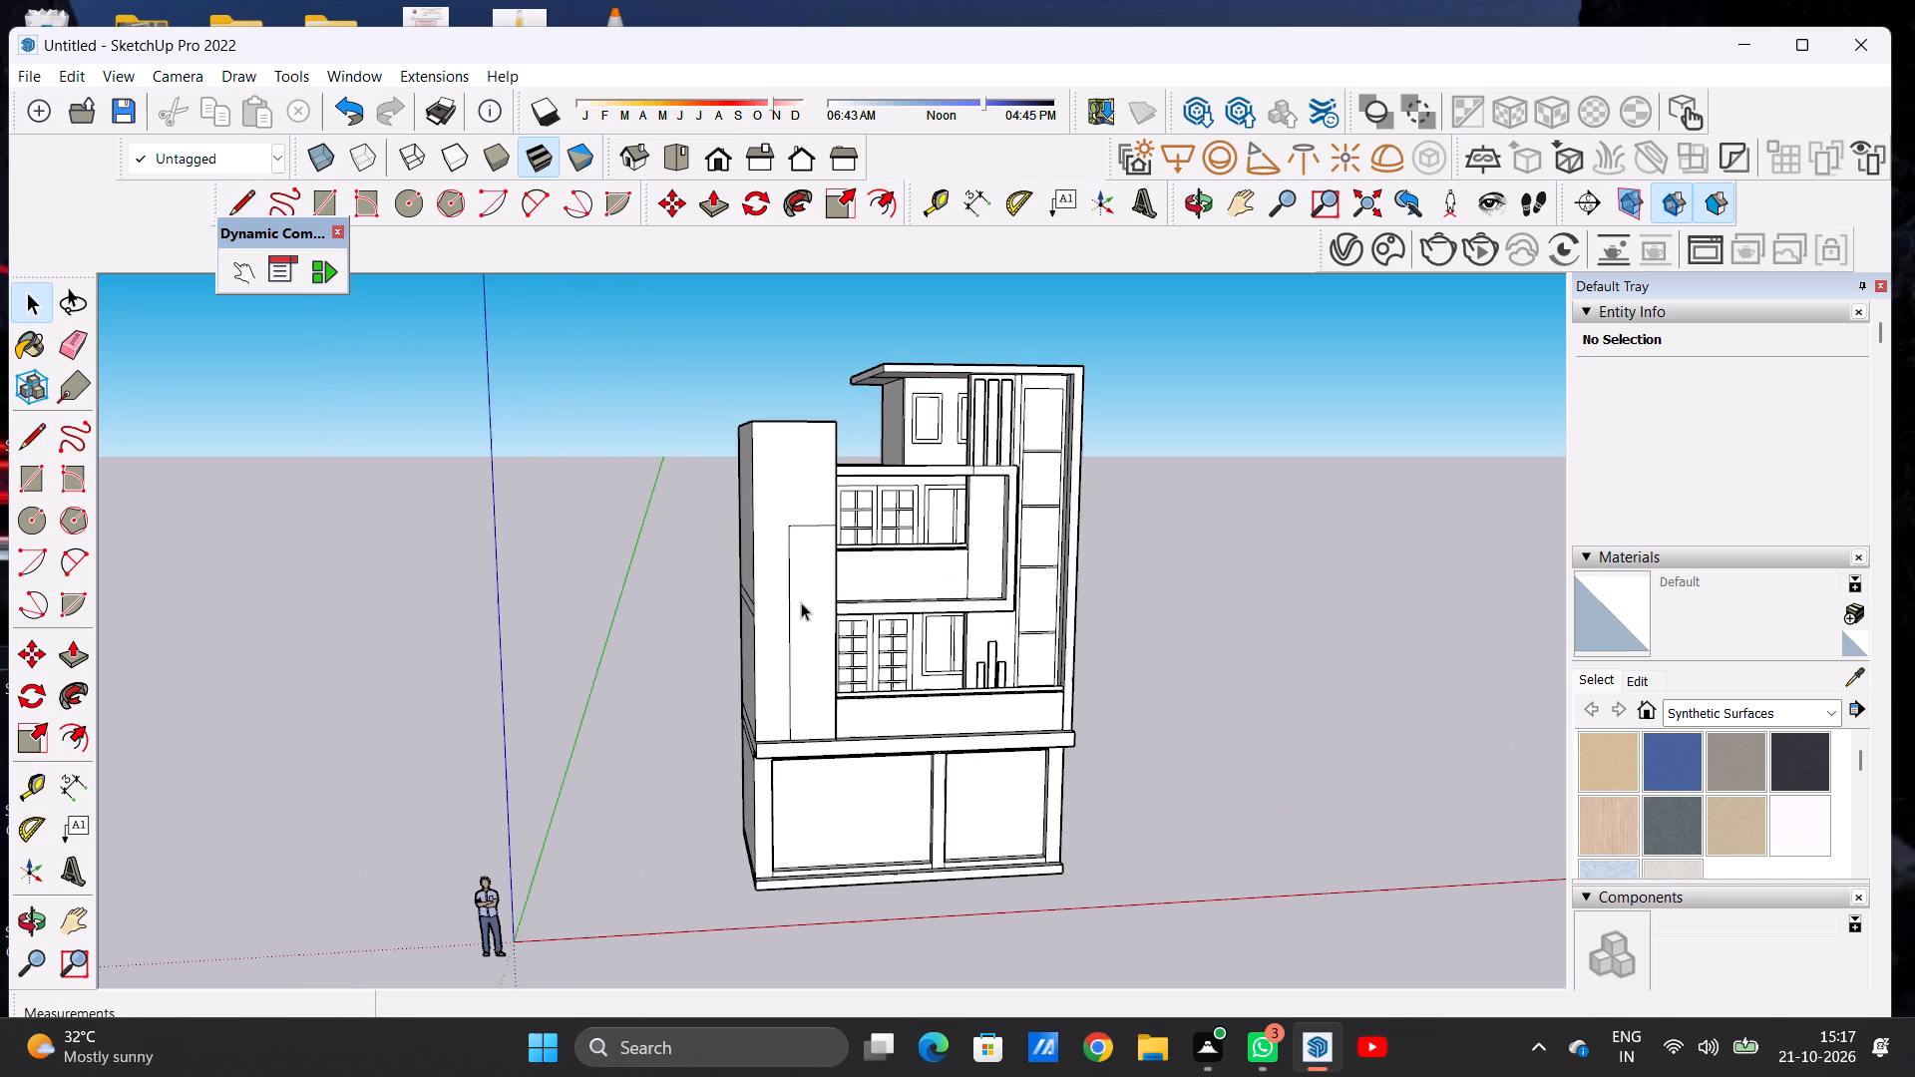
middle_click_drag(801, 602, 725, 568)
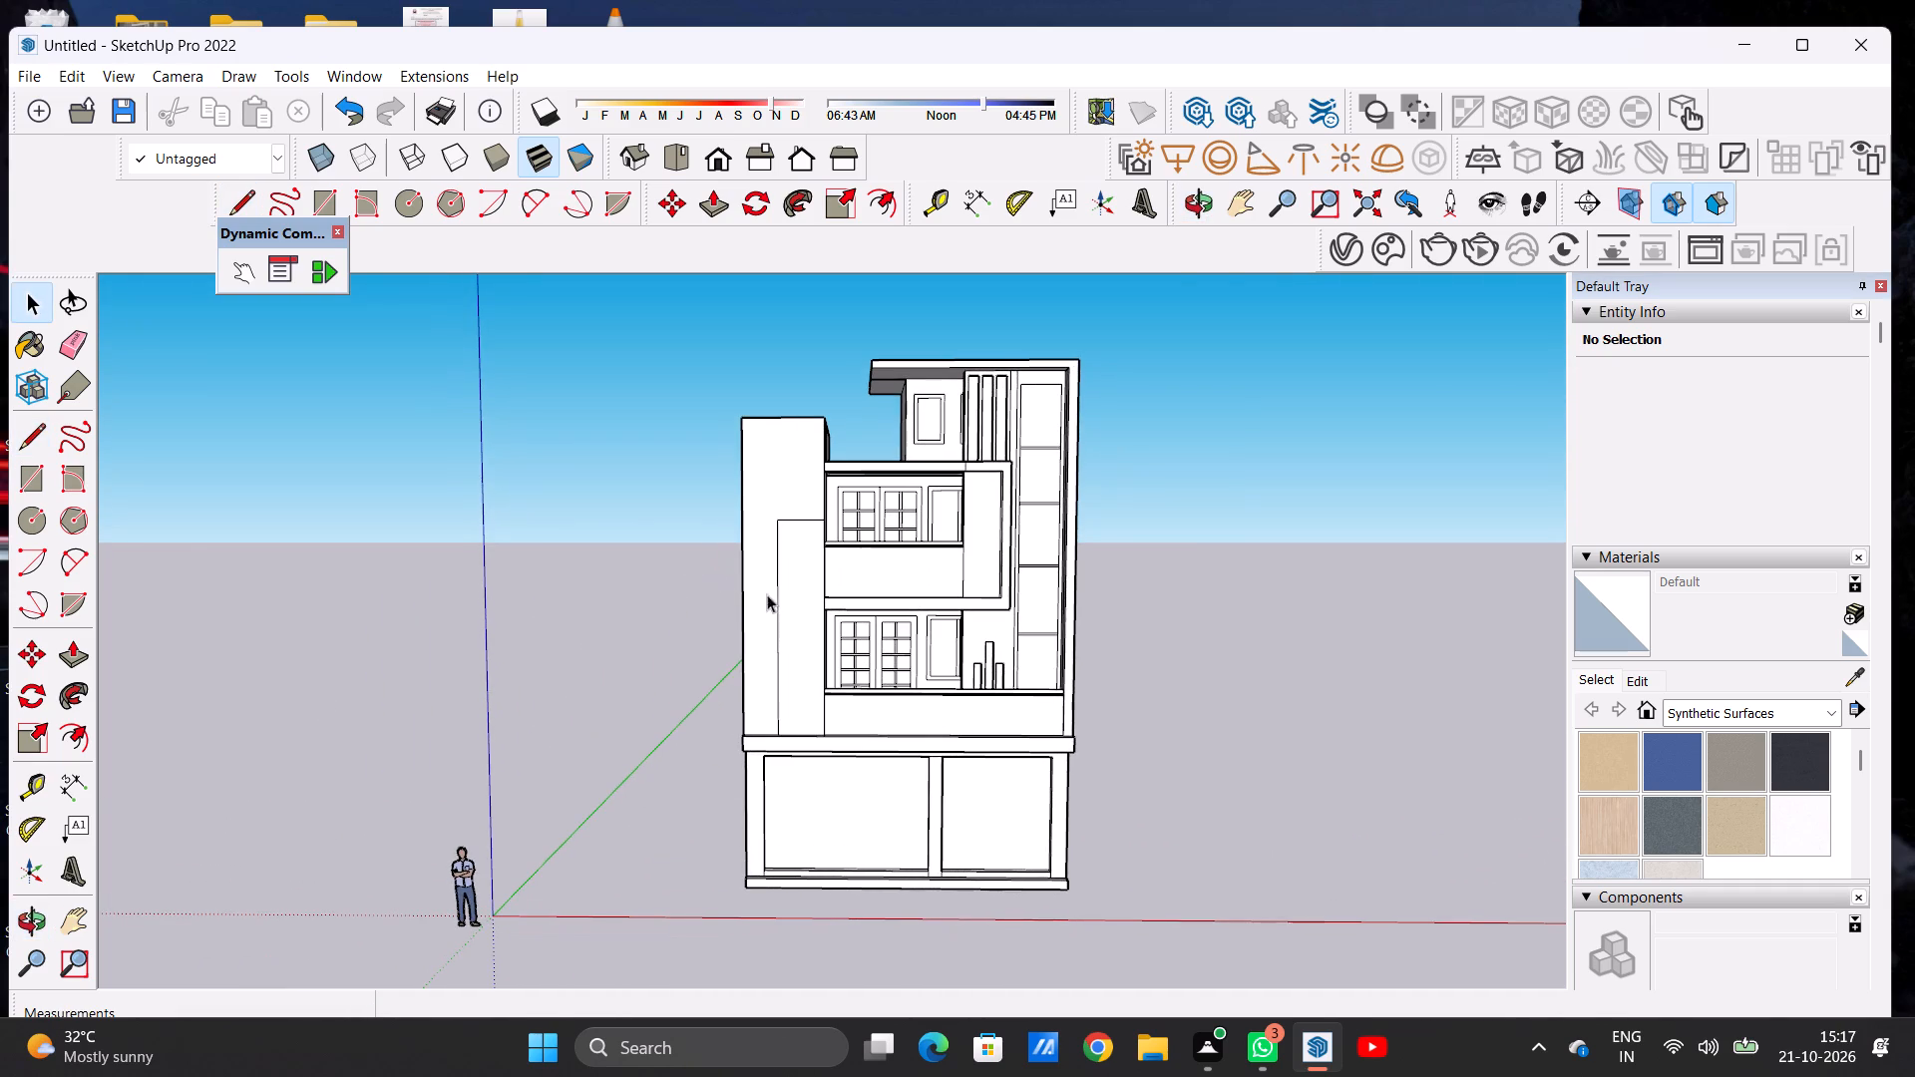
scroll(796, 629, "up", 6)
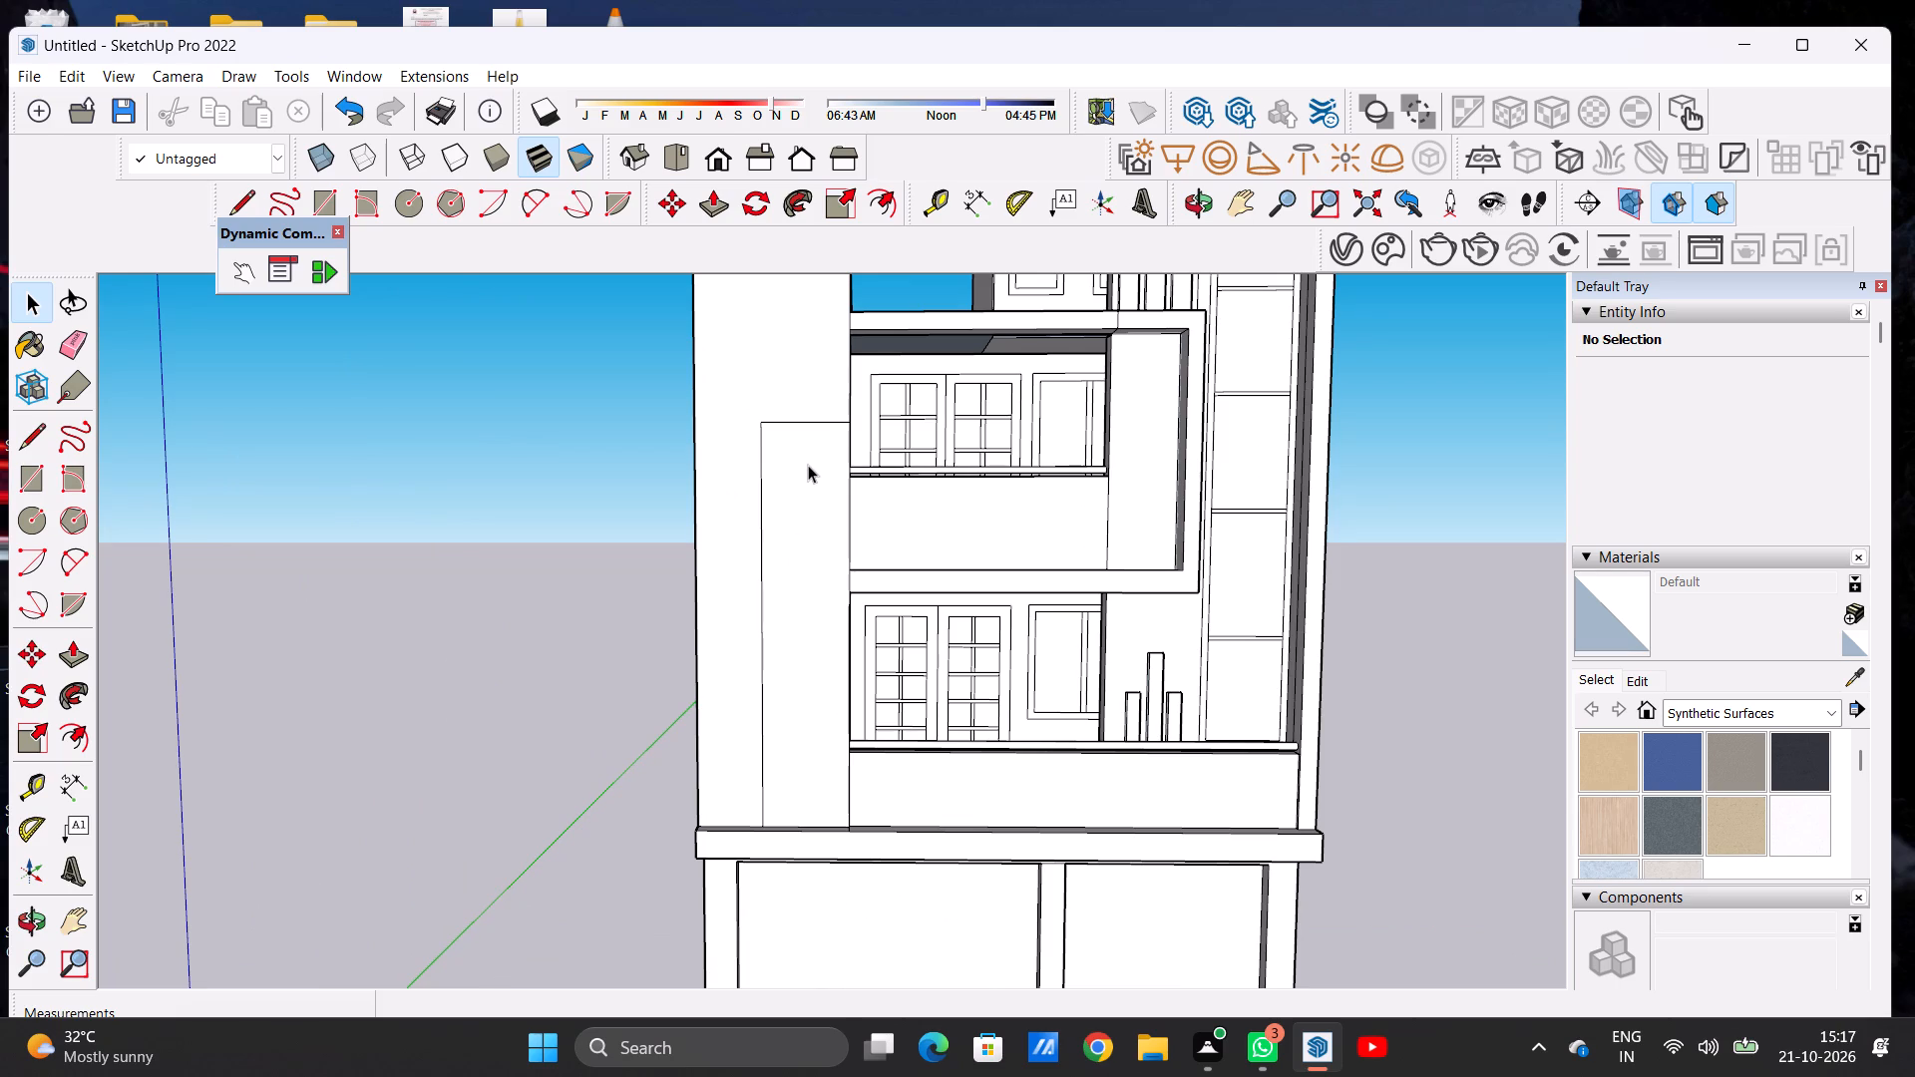
key("l")
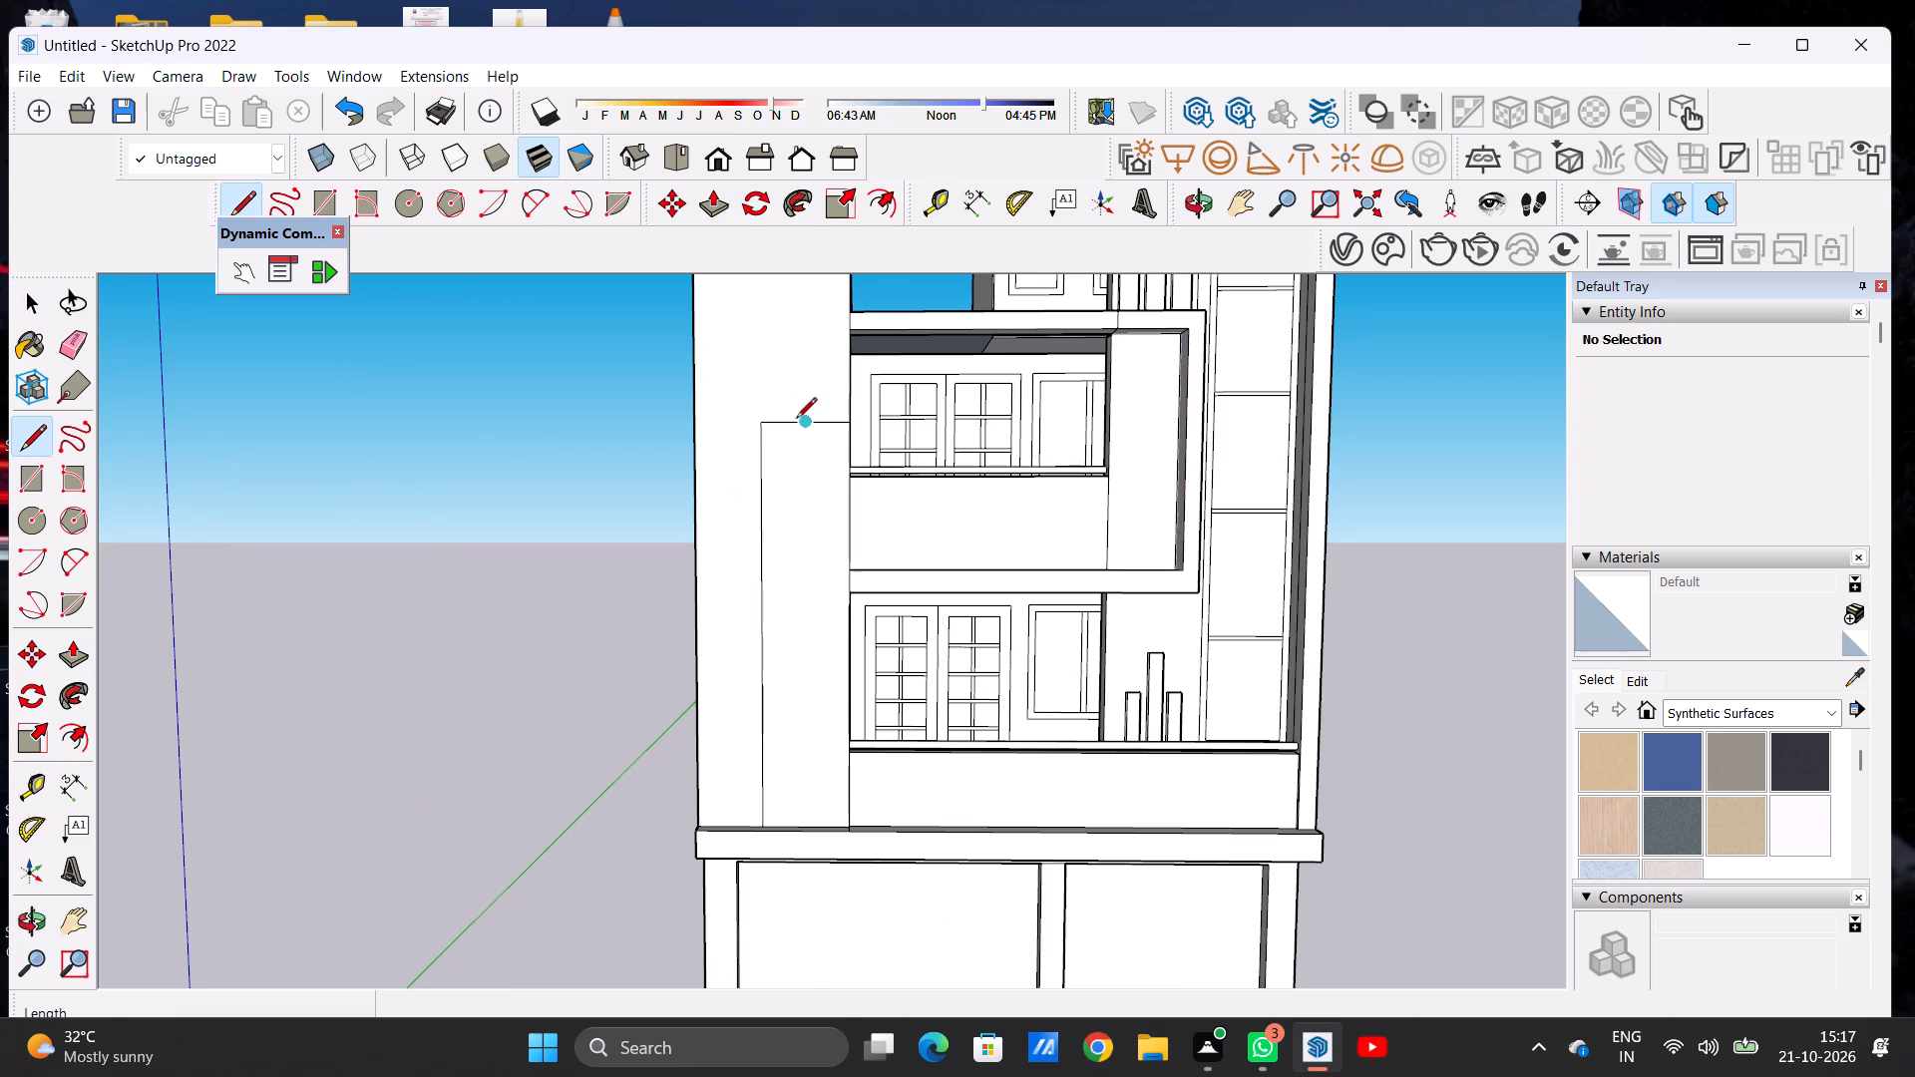
left_click(789, 419)
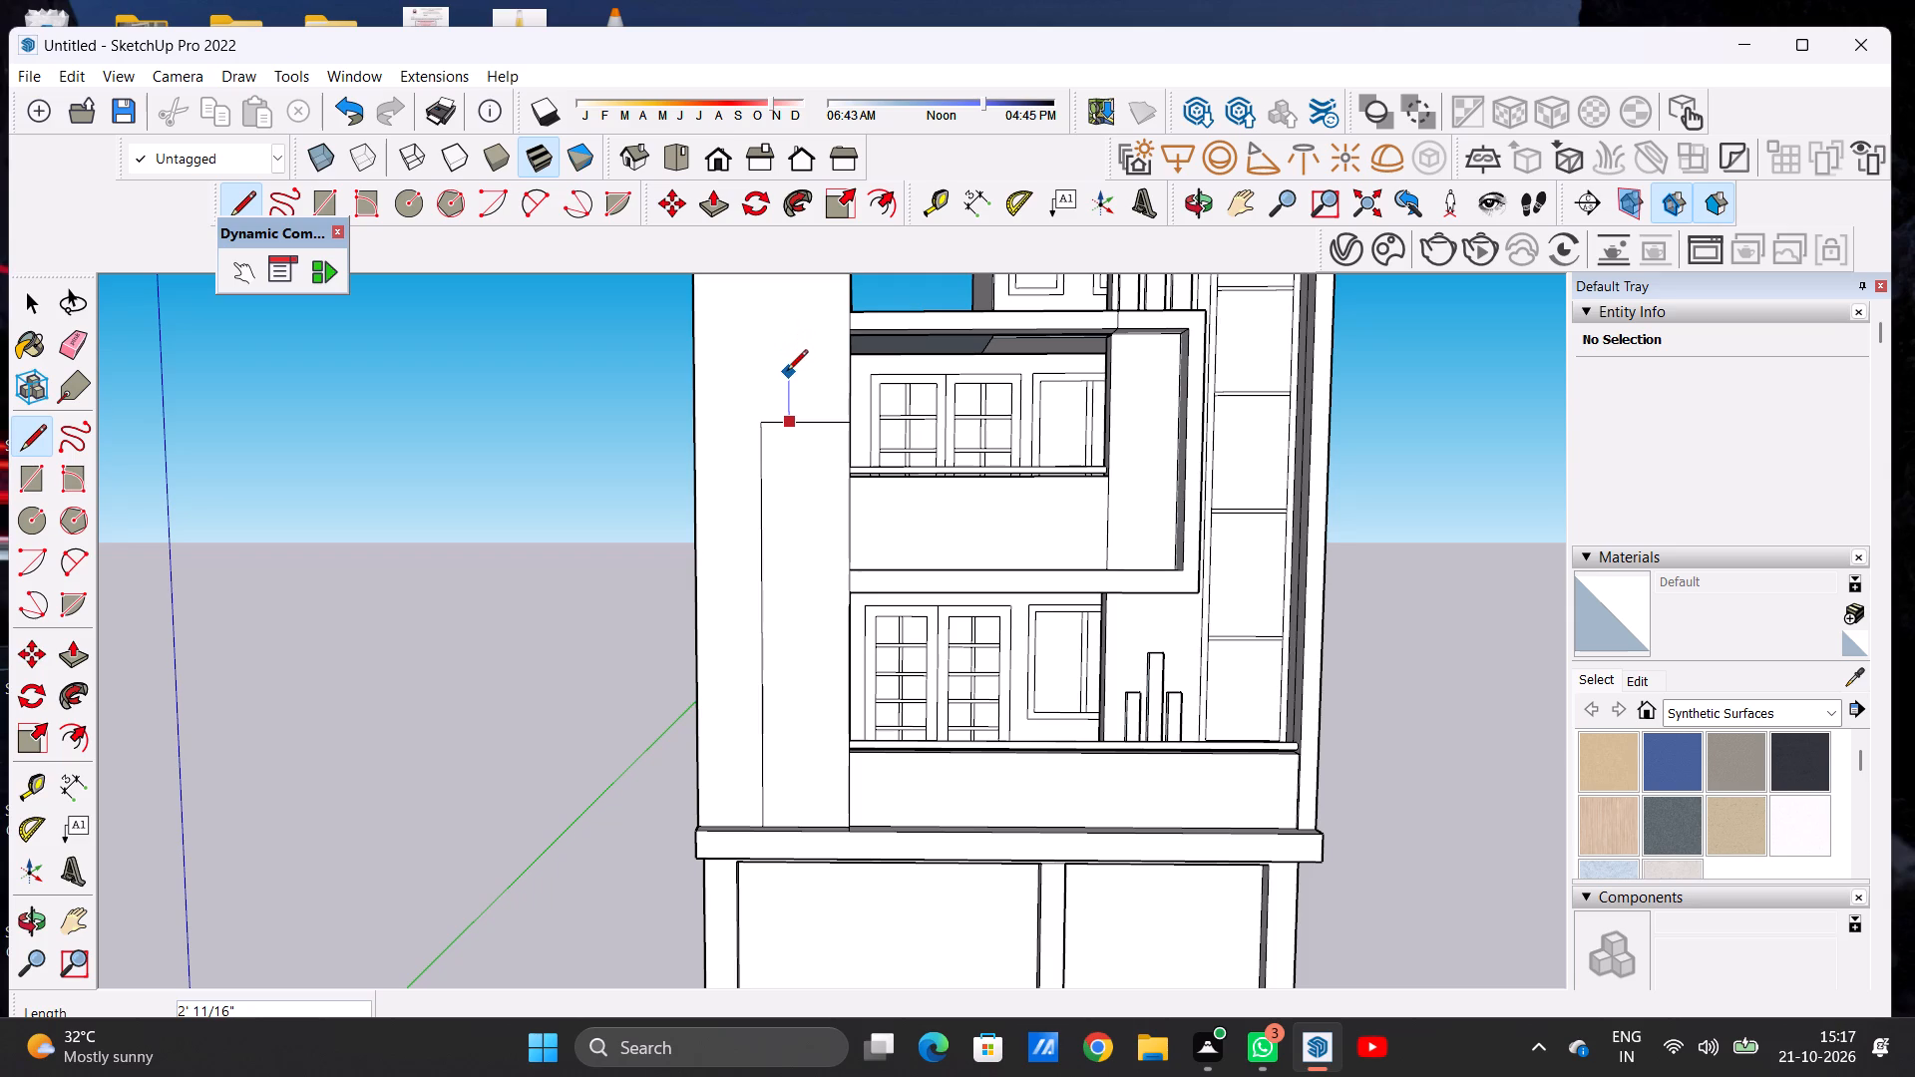
left_click(787, 372)
left_click(703, 374)
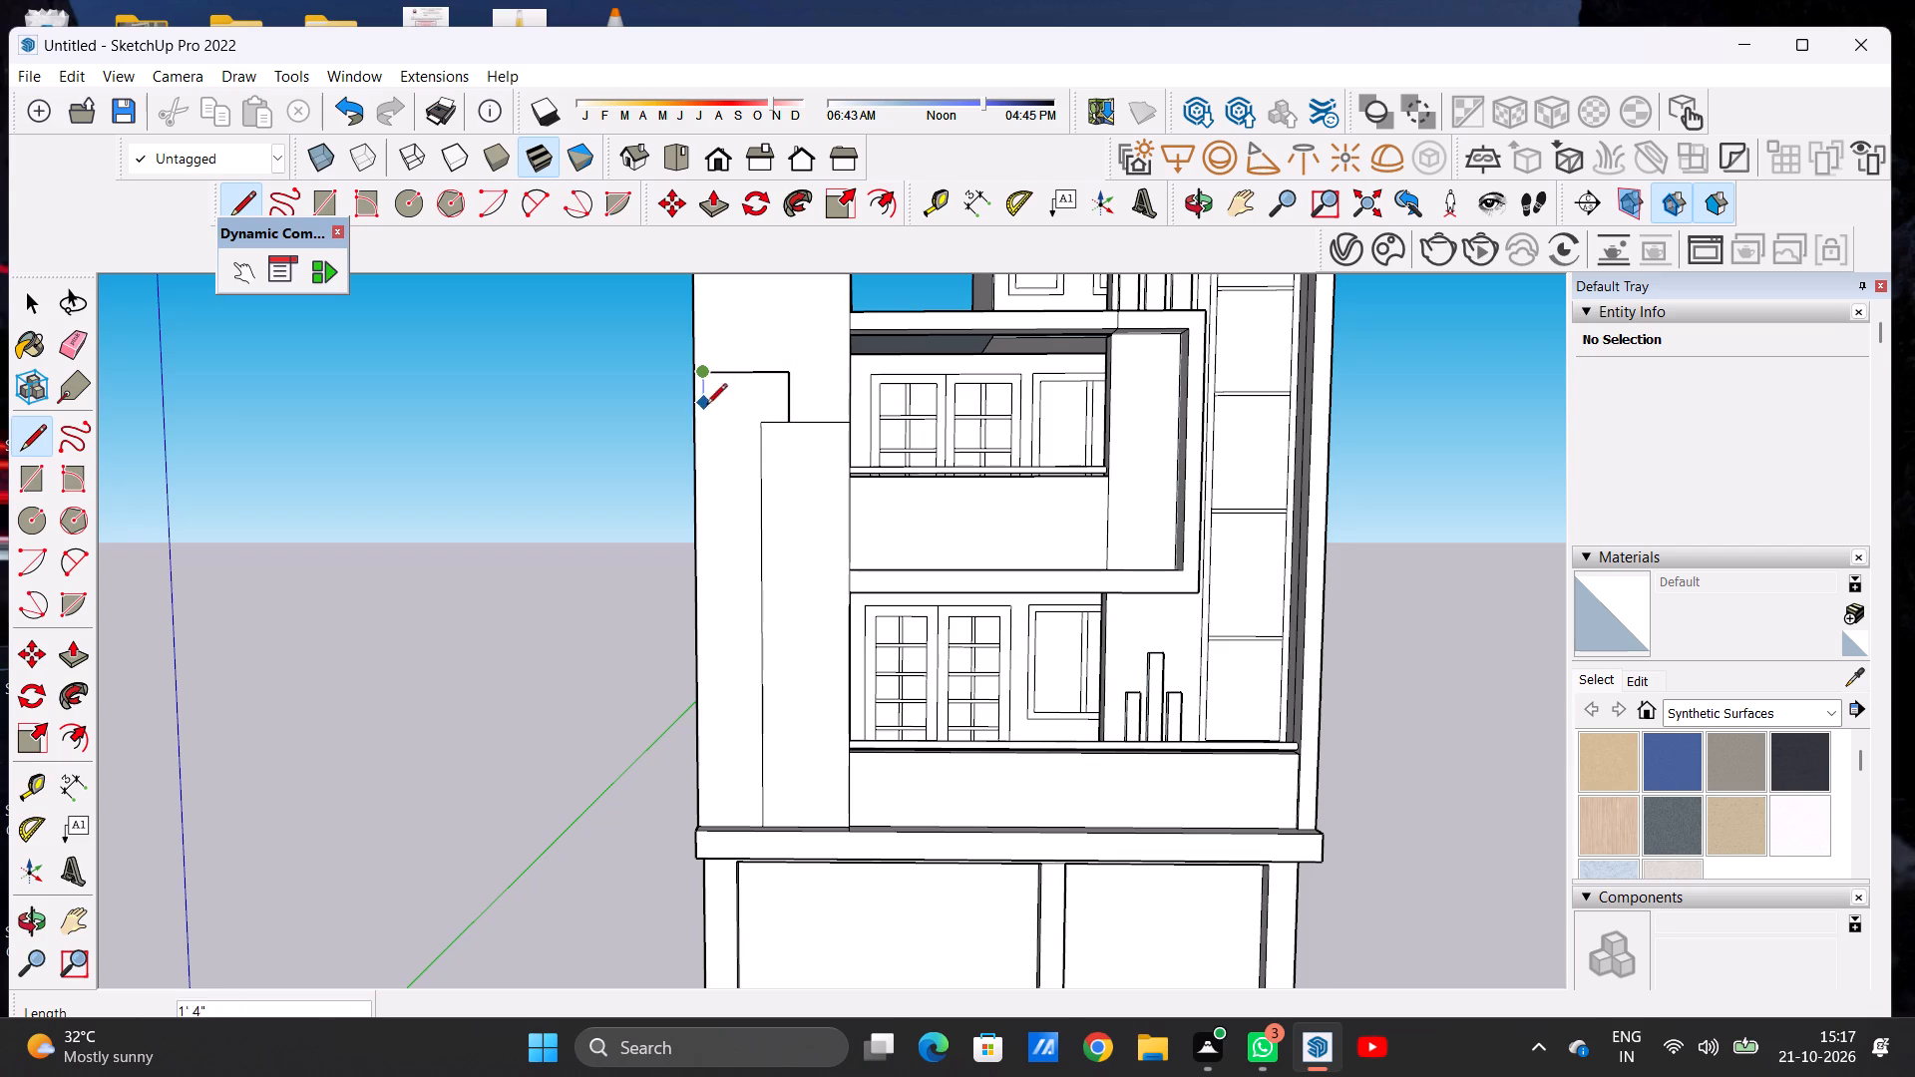
left_click(712, 818)
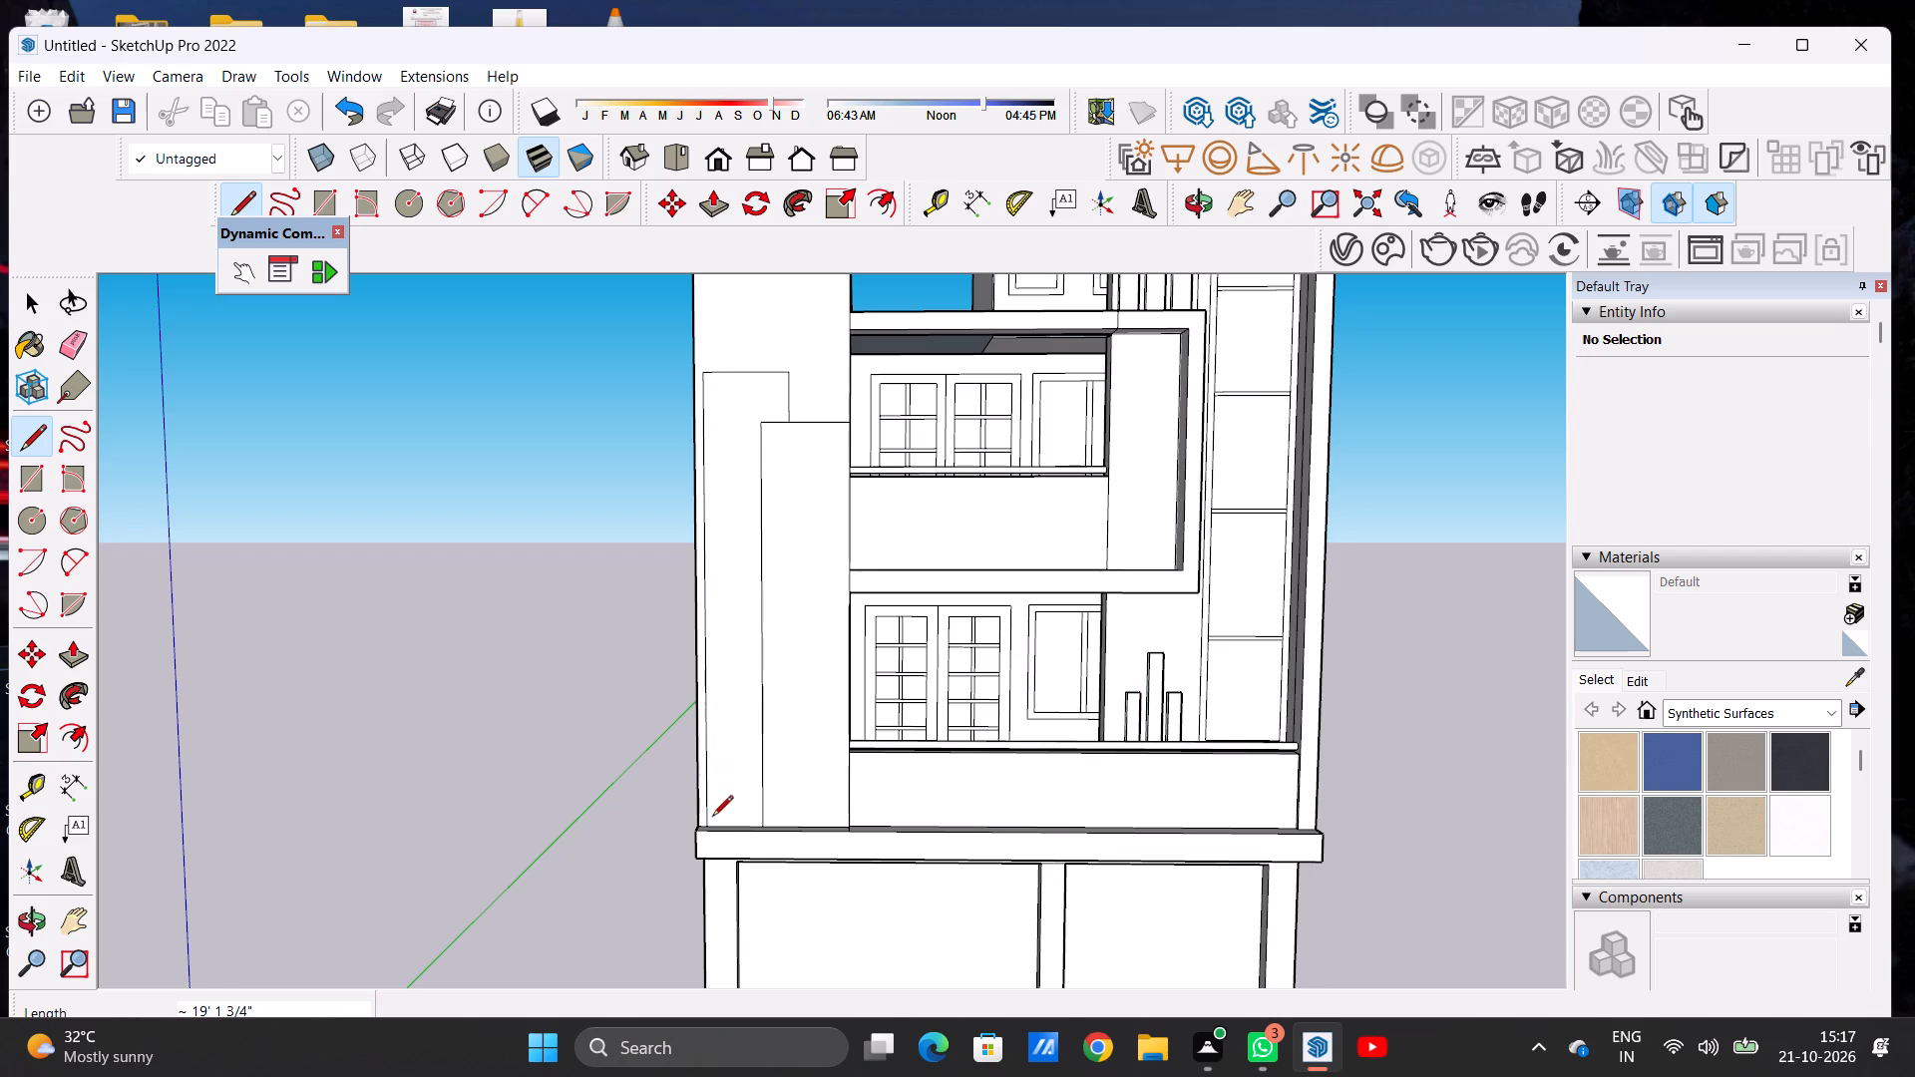
key("space")
Push/Pull the ledge's end face and the side wall directly above it outward about 1' 1 11/16" on the tall block's outer side.
scroll(770, 399, "down", 9)
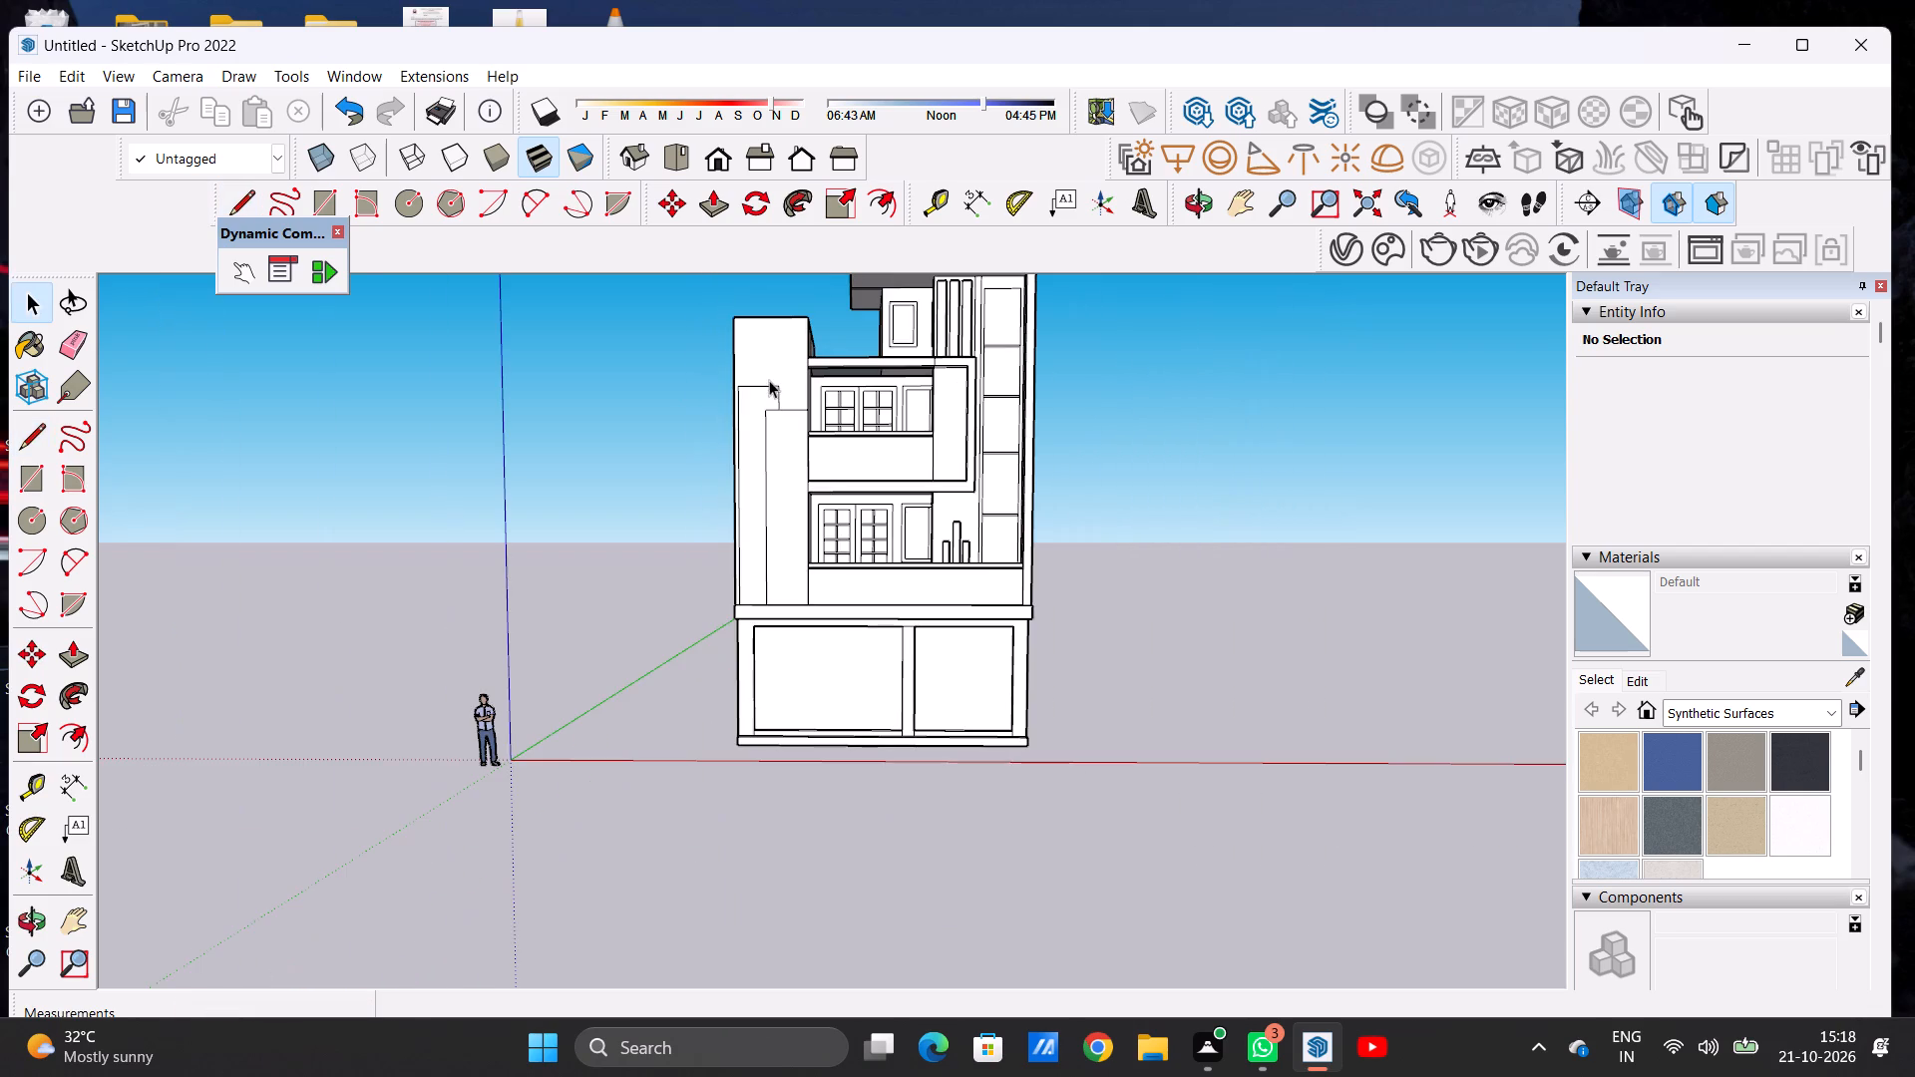
middle_click_drag(706, 486, 938, 578)
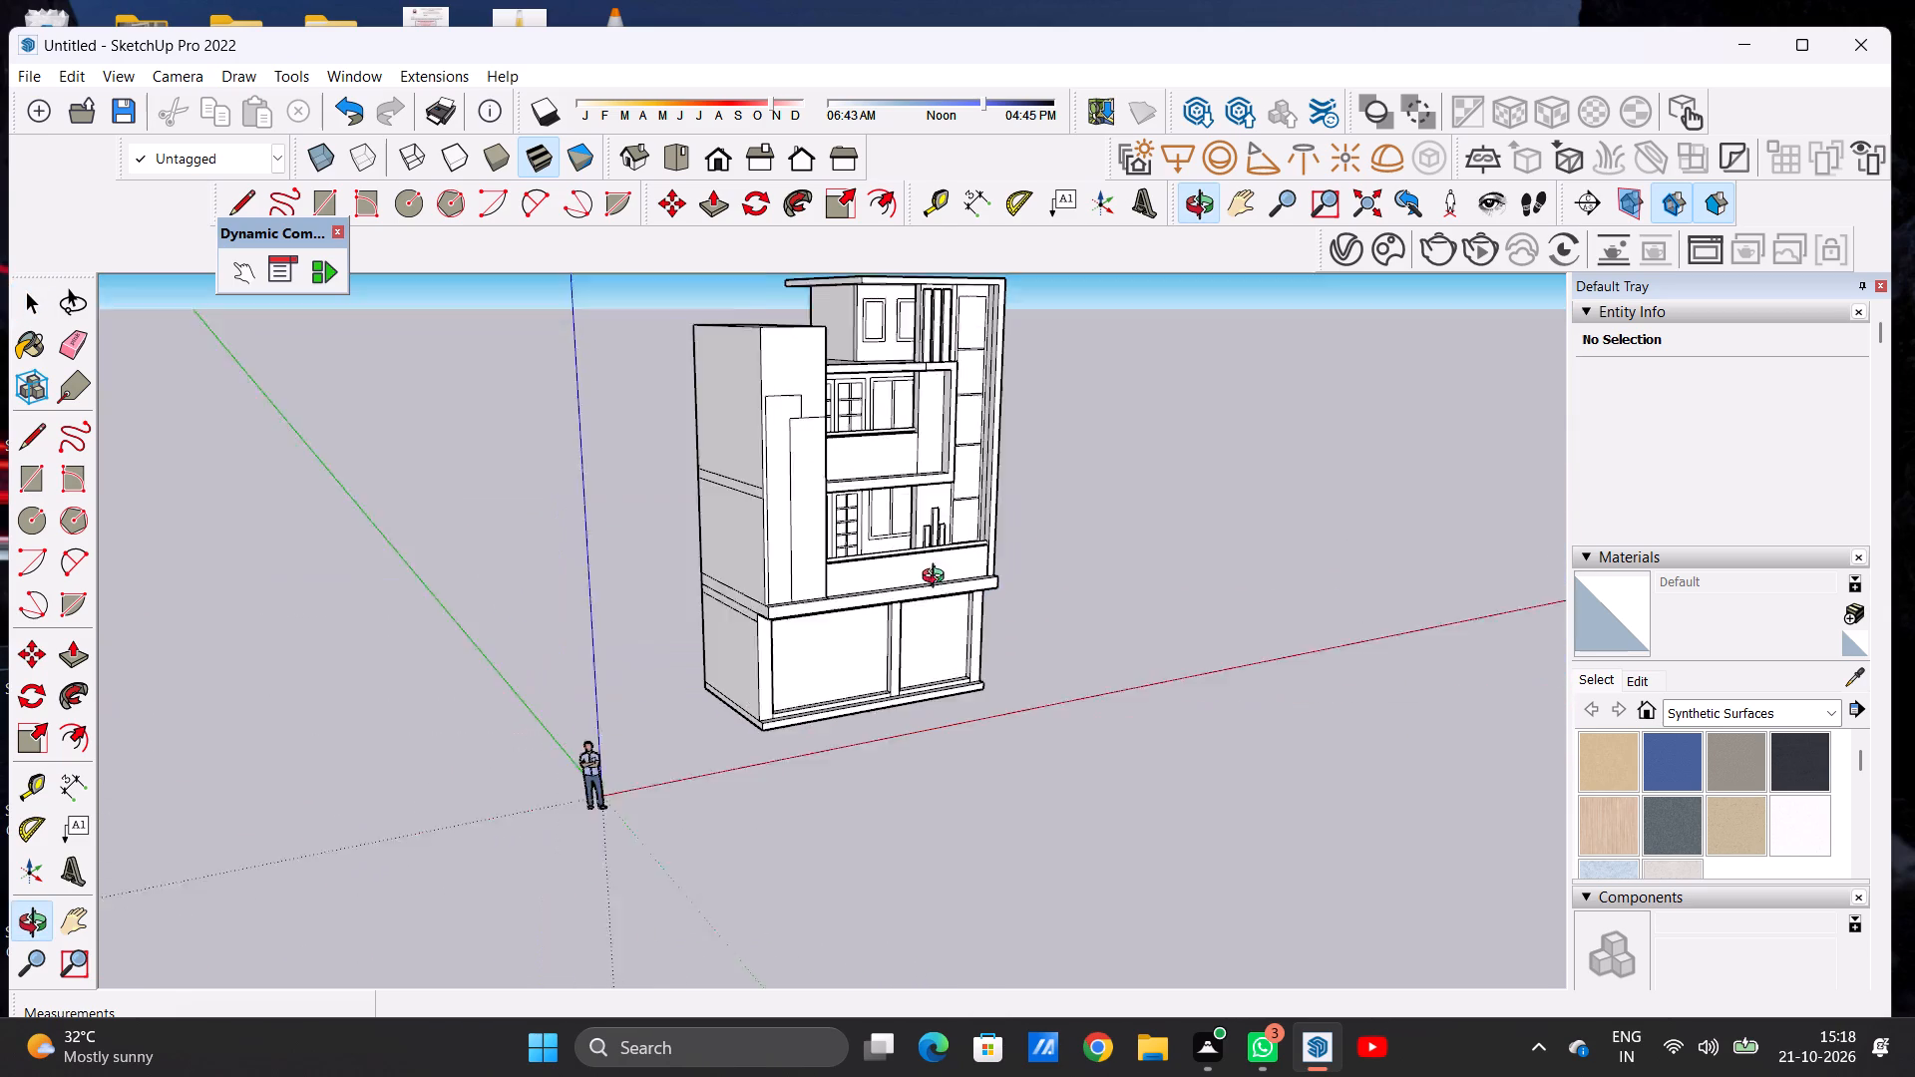
middle_click_drag(938, 578, 752, 379)
scroll(842, 484, "up", 2)
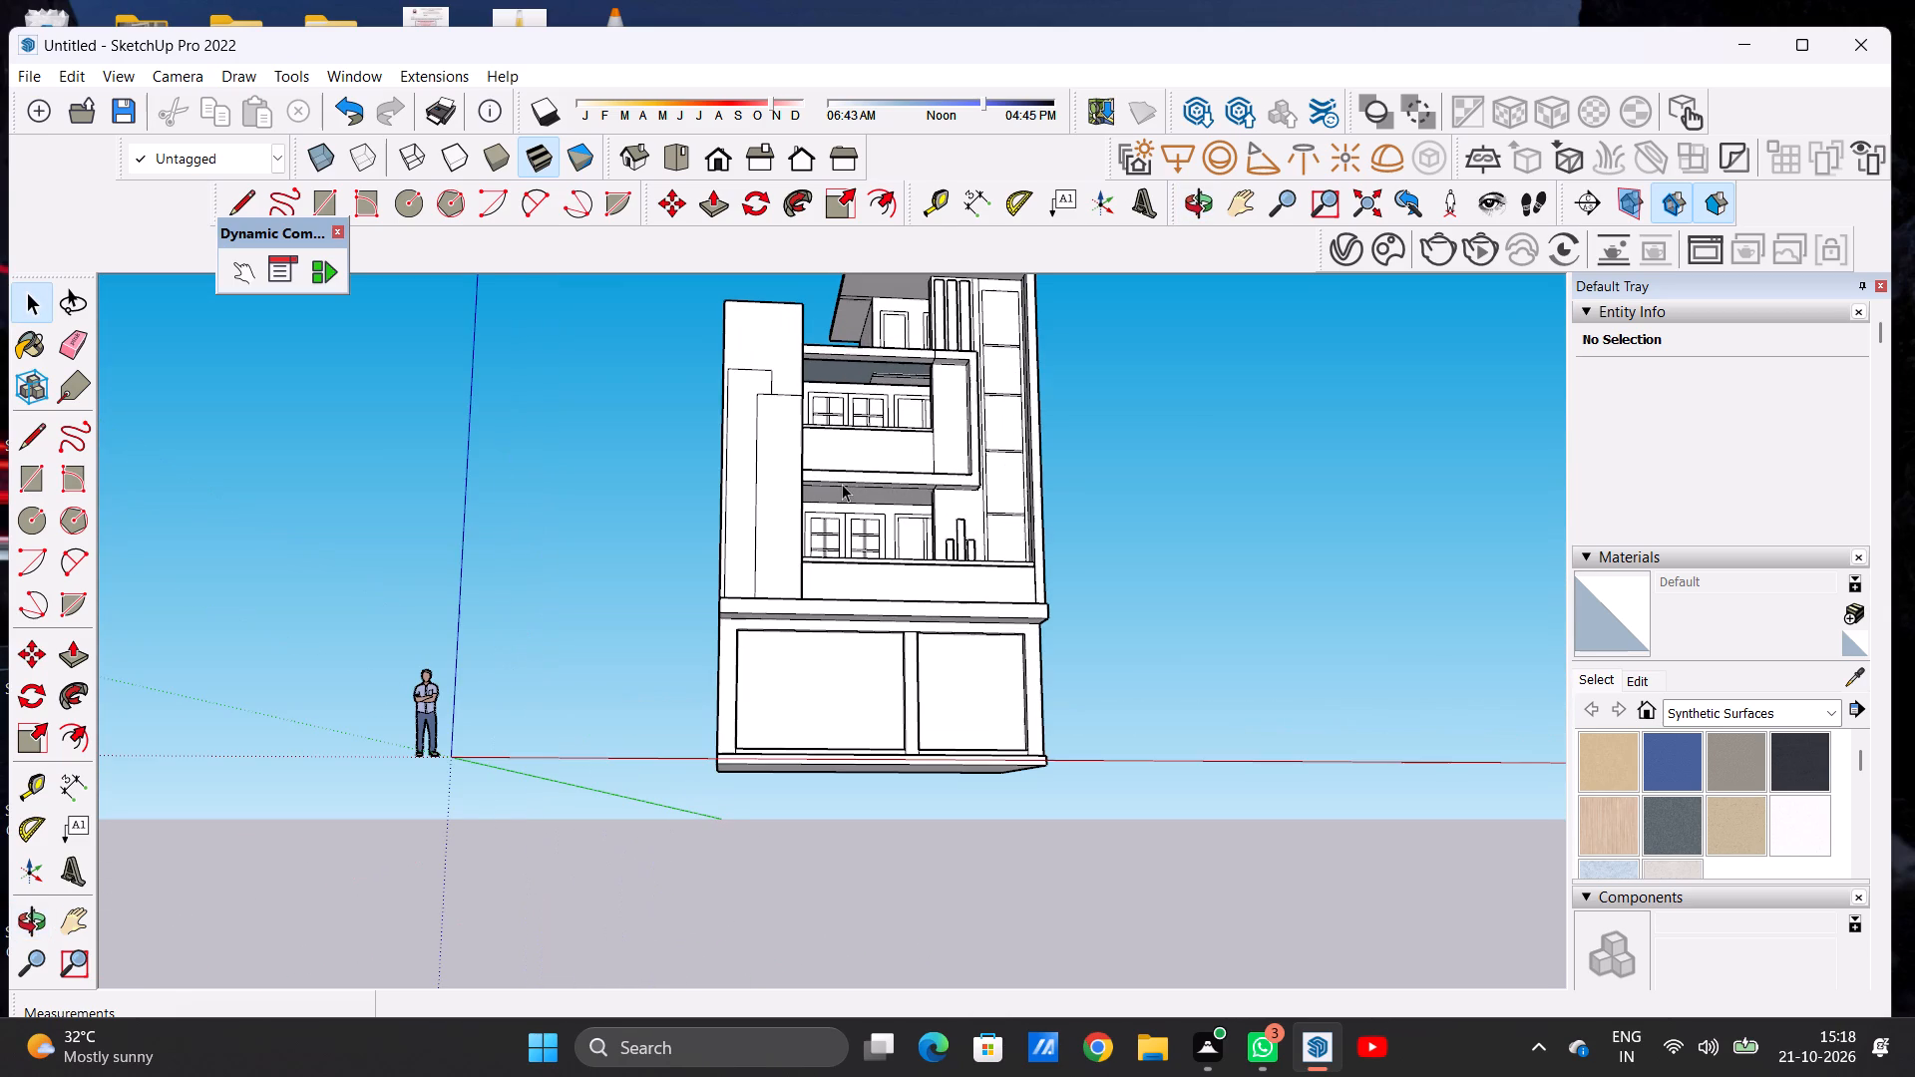
middle_click_drag(748, 497, 989, 724)
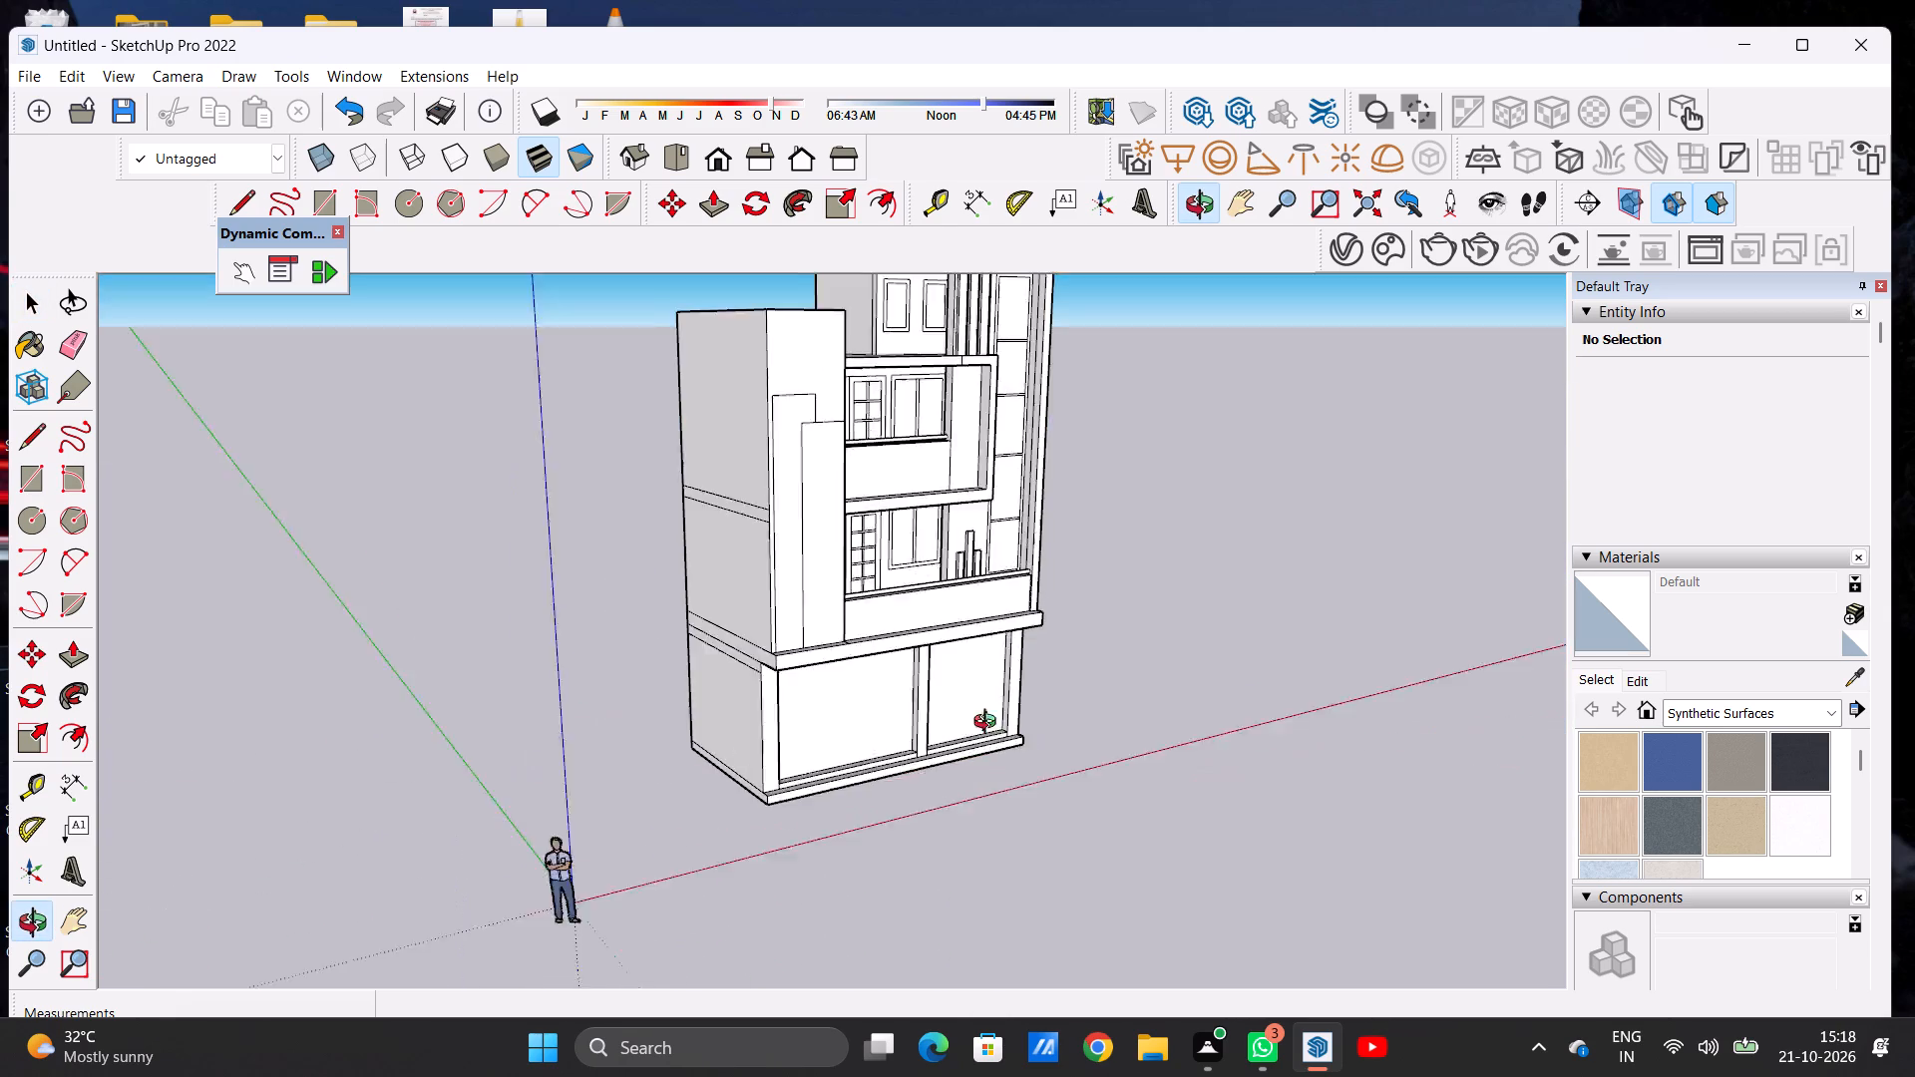
middle_click_drag(989, 724, 1044, 777)
middle_click_drag(816, 659, 574, 423)
middle_click_drag(812, 678, 828, 704)
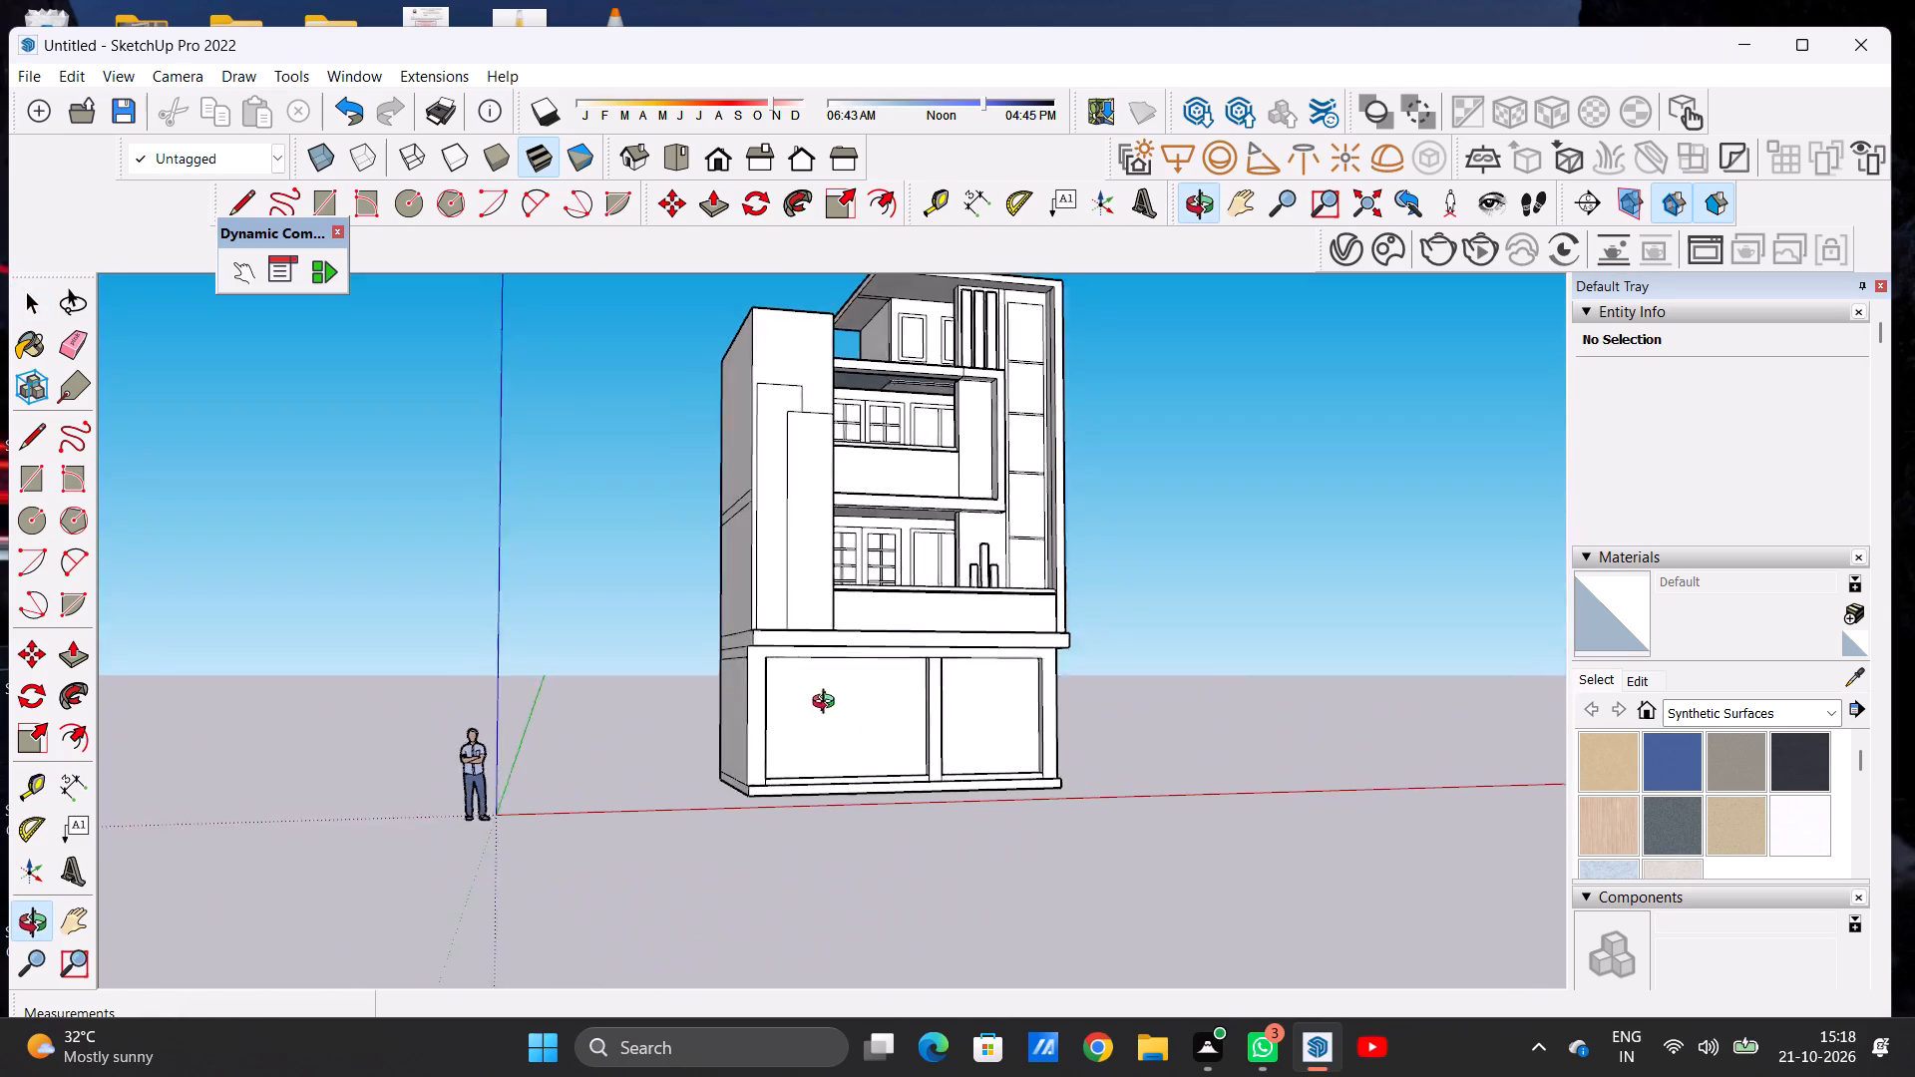
middle_click_drag(828, 704, 868, 757)
scroll(730, 639, "up", 5)
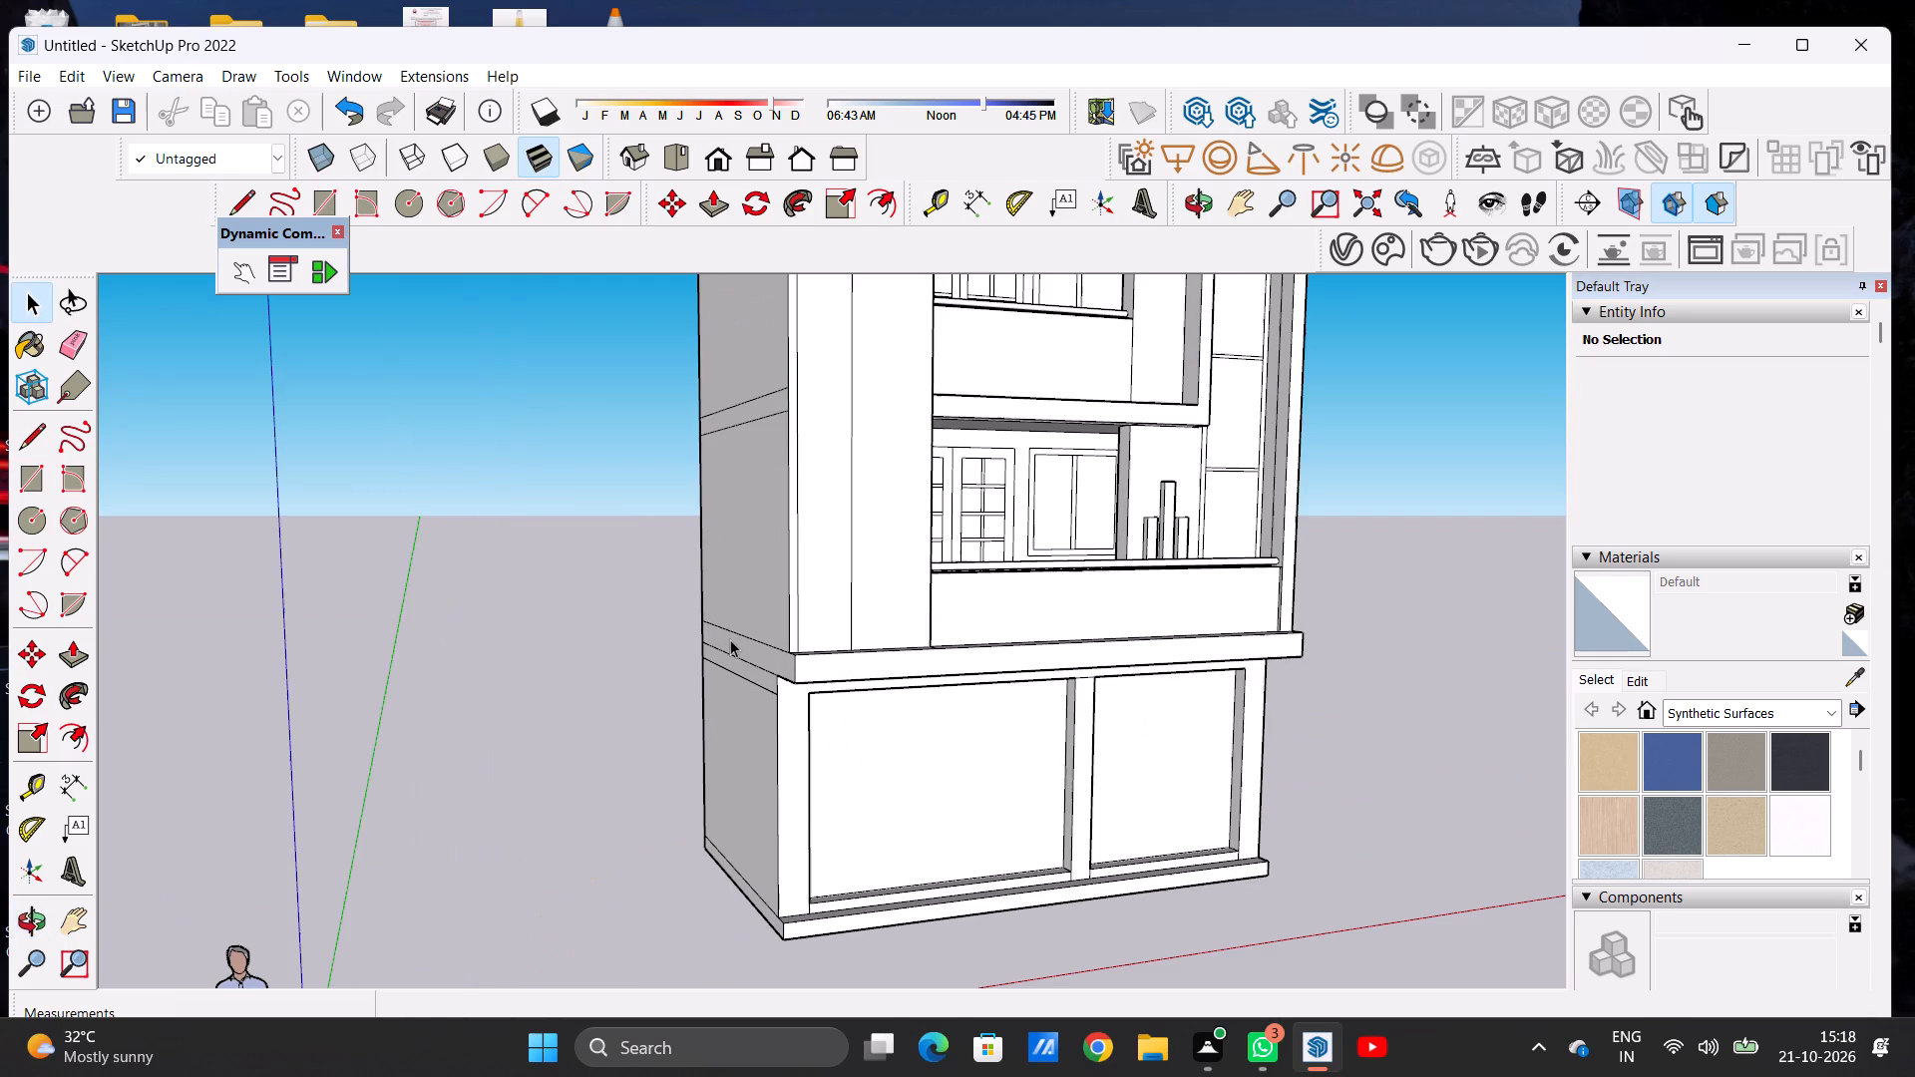
scroll(775, 708, "up", 2)
middle_click_drag(779, 659, 737, 756)
scroll(737, 756, "up", 2)
key("p")
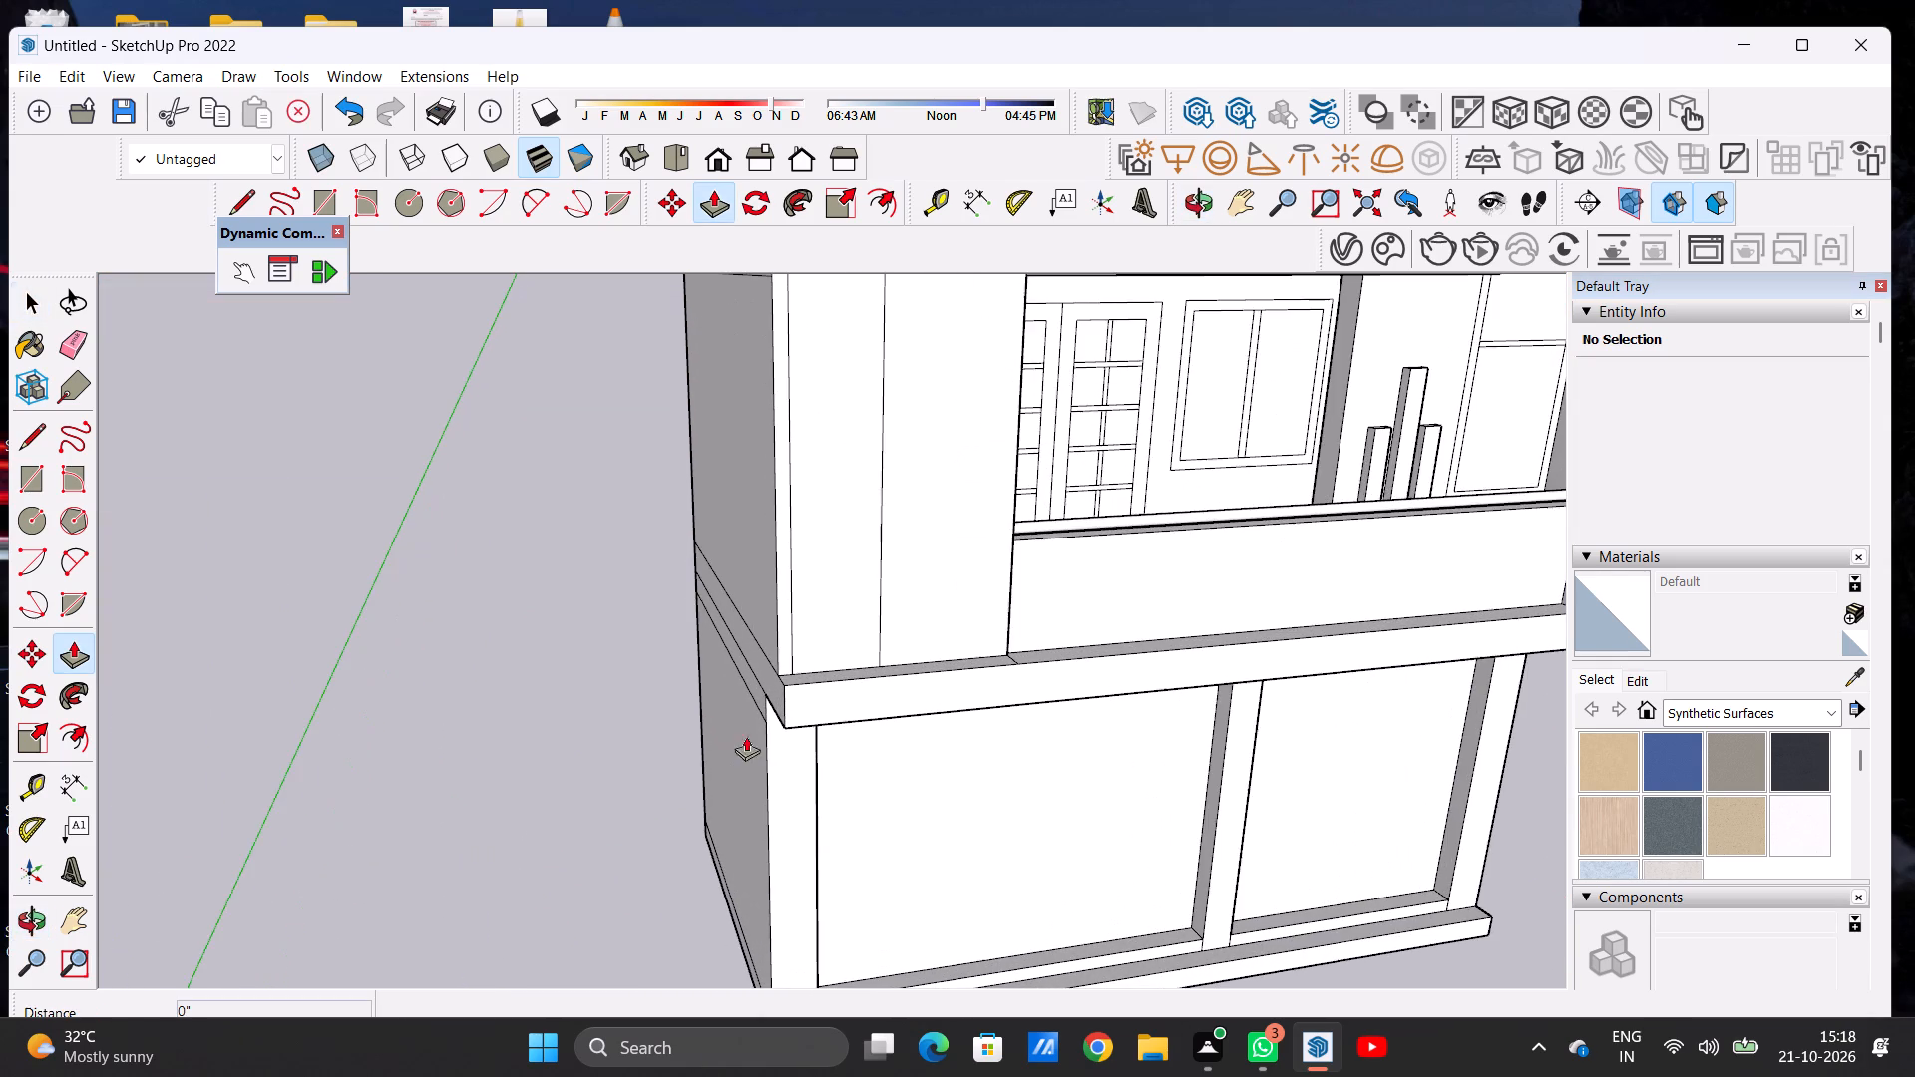
scroll(775, 694, "up", 6)
left_click(775, 694)
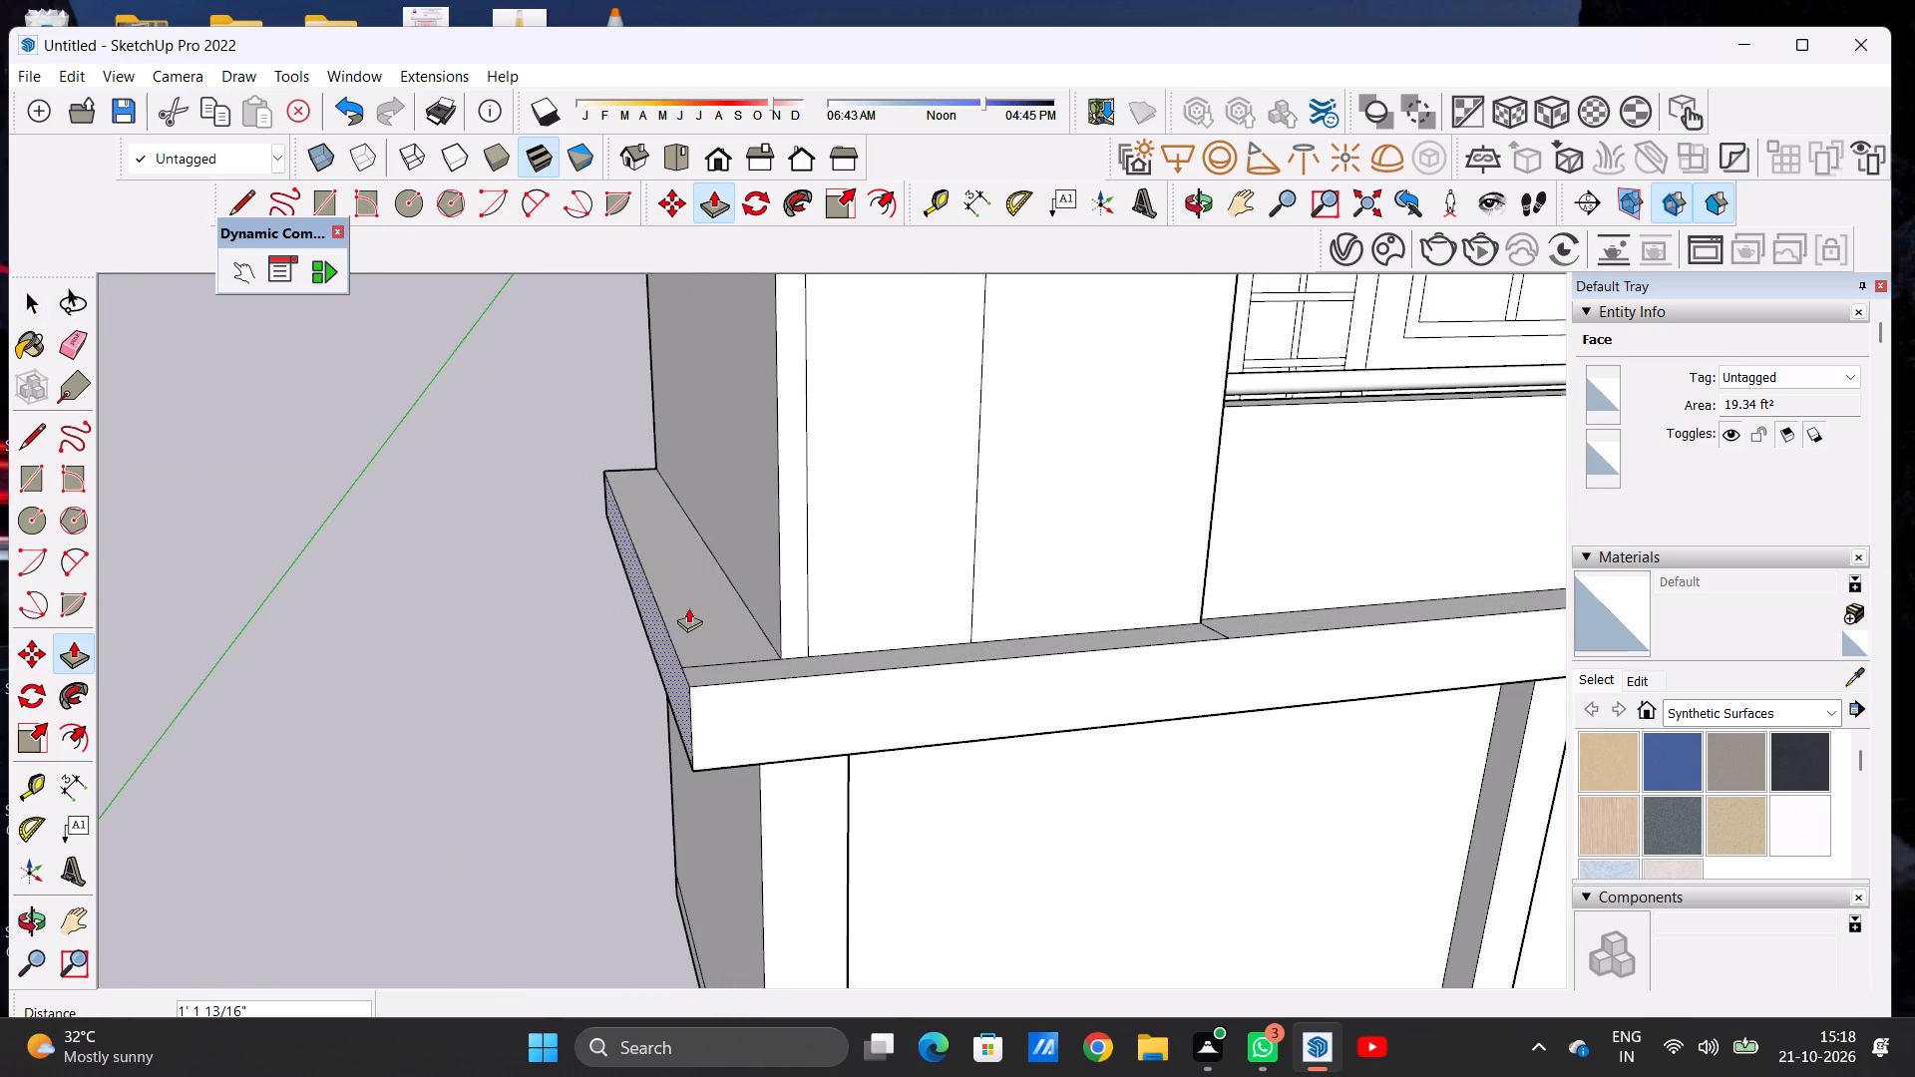
left_click(688, 607)
left_click(768, 513)
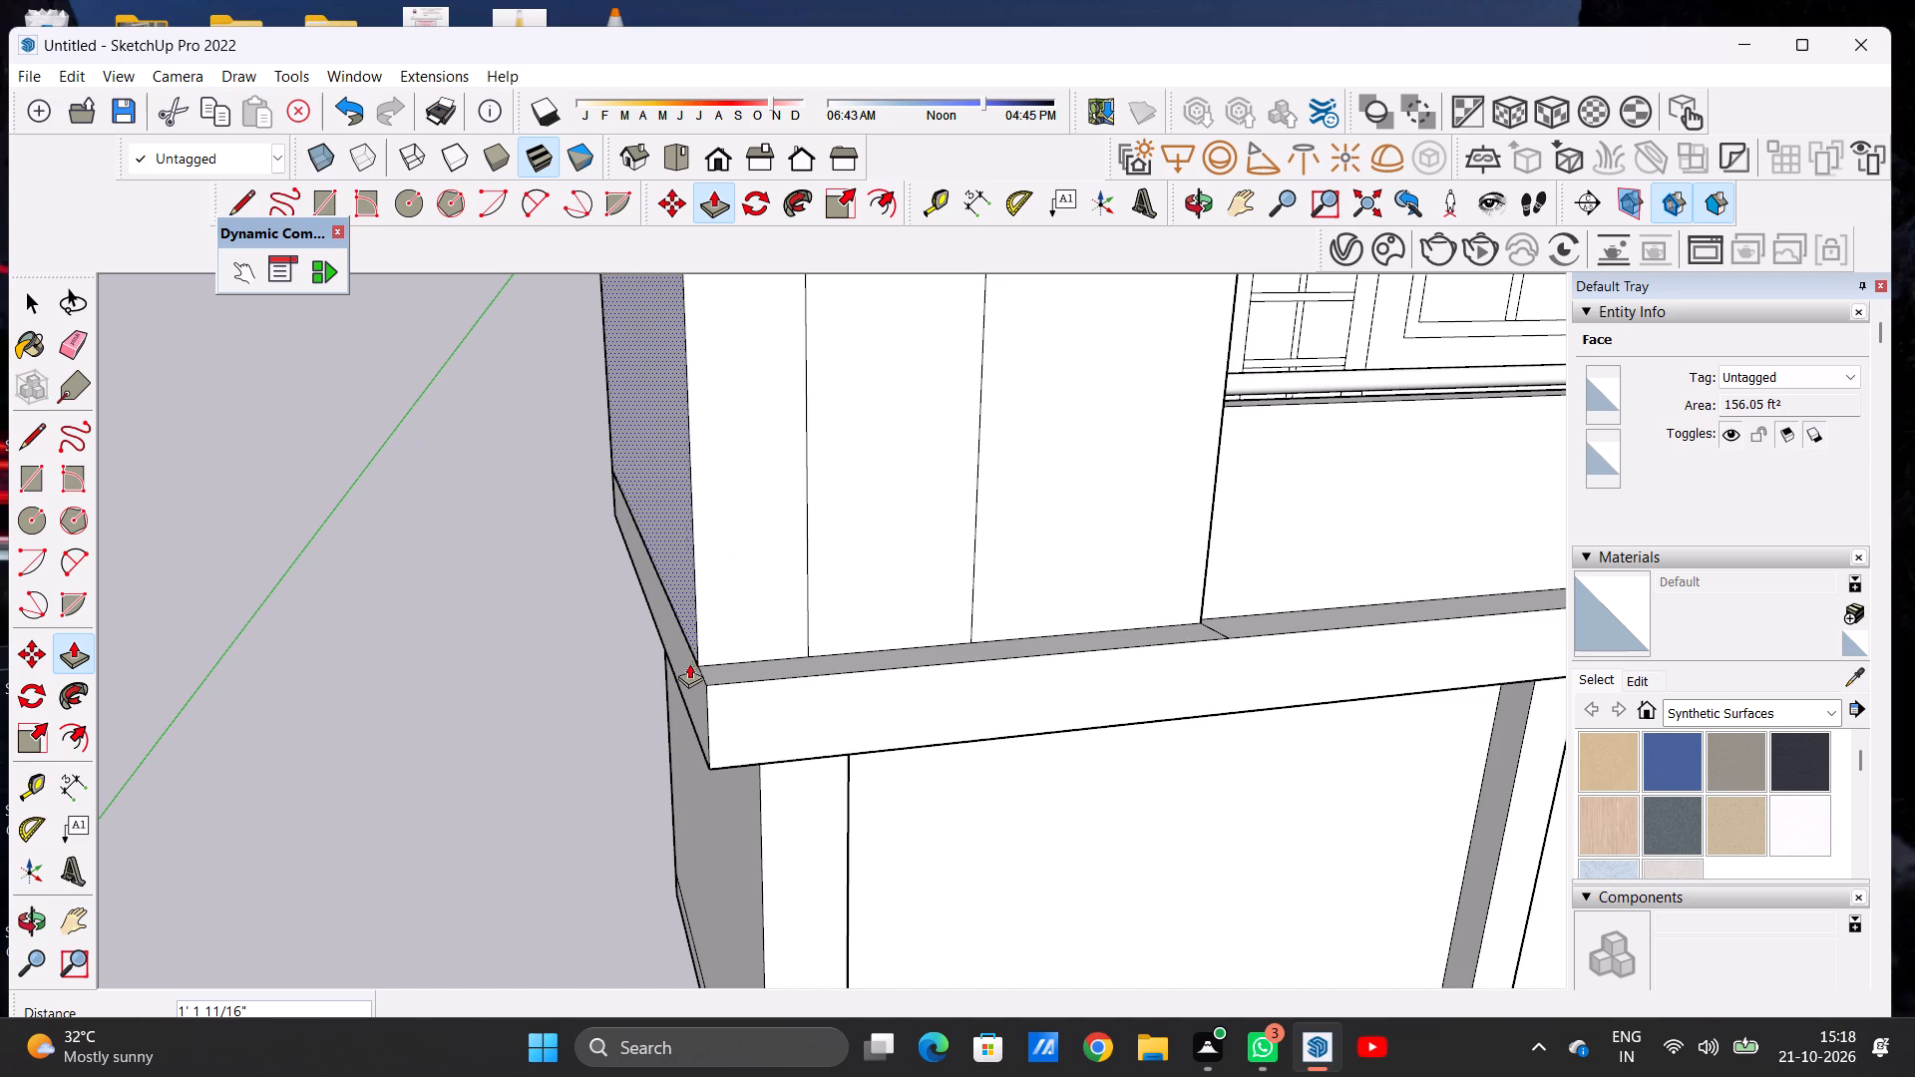
left_click(689, 665)
key("space")
Push/Pull the tall block's upper outer side face outward 1' 1 11/16" to align with the extended lower wall.
scroll(741, 562, "down", 8)
scroll(716, 648, "up", 1)
scroll(713, 656, "down", 5)
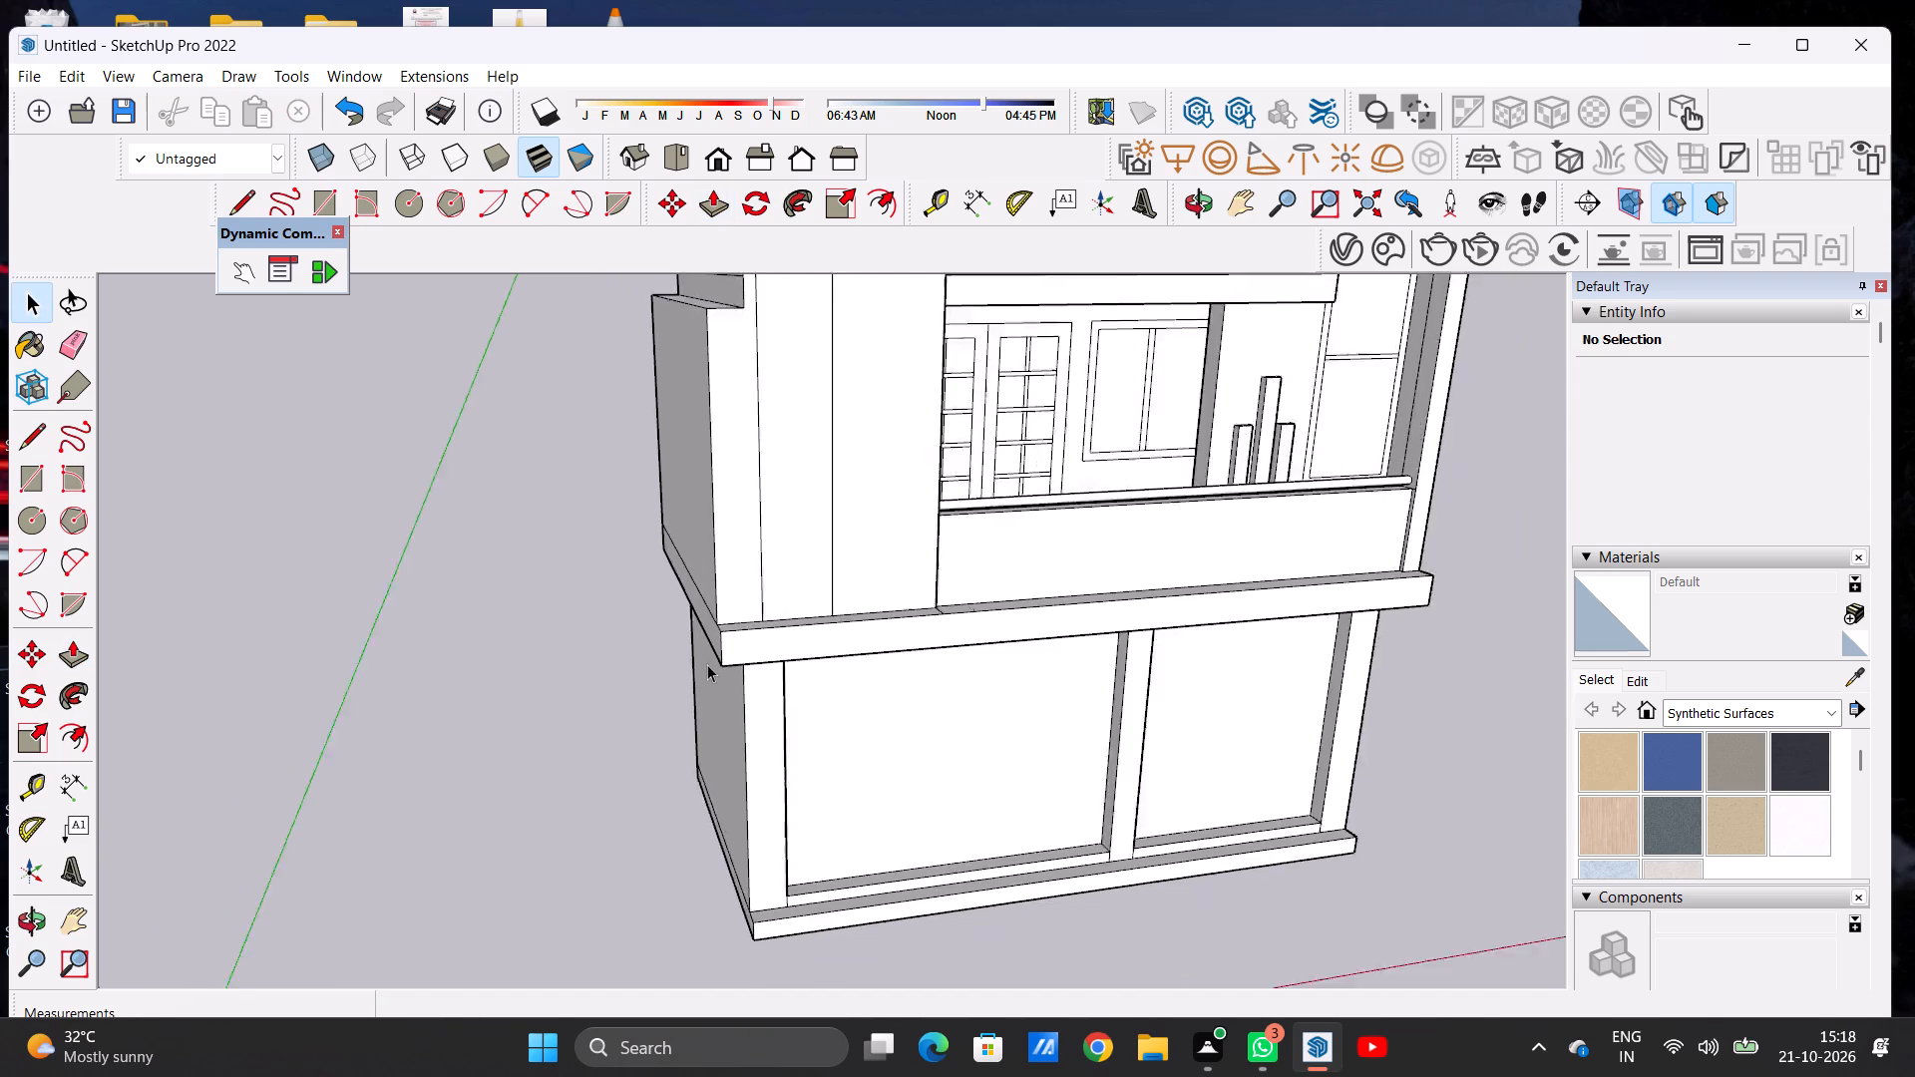
scroll(707, 664, "down", 8)
middle_click_drag(742, 597, 846, 665)
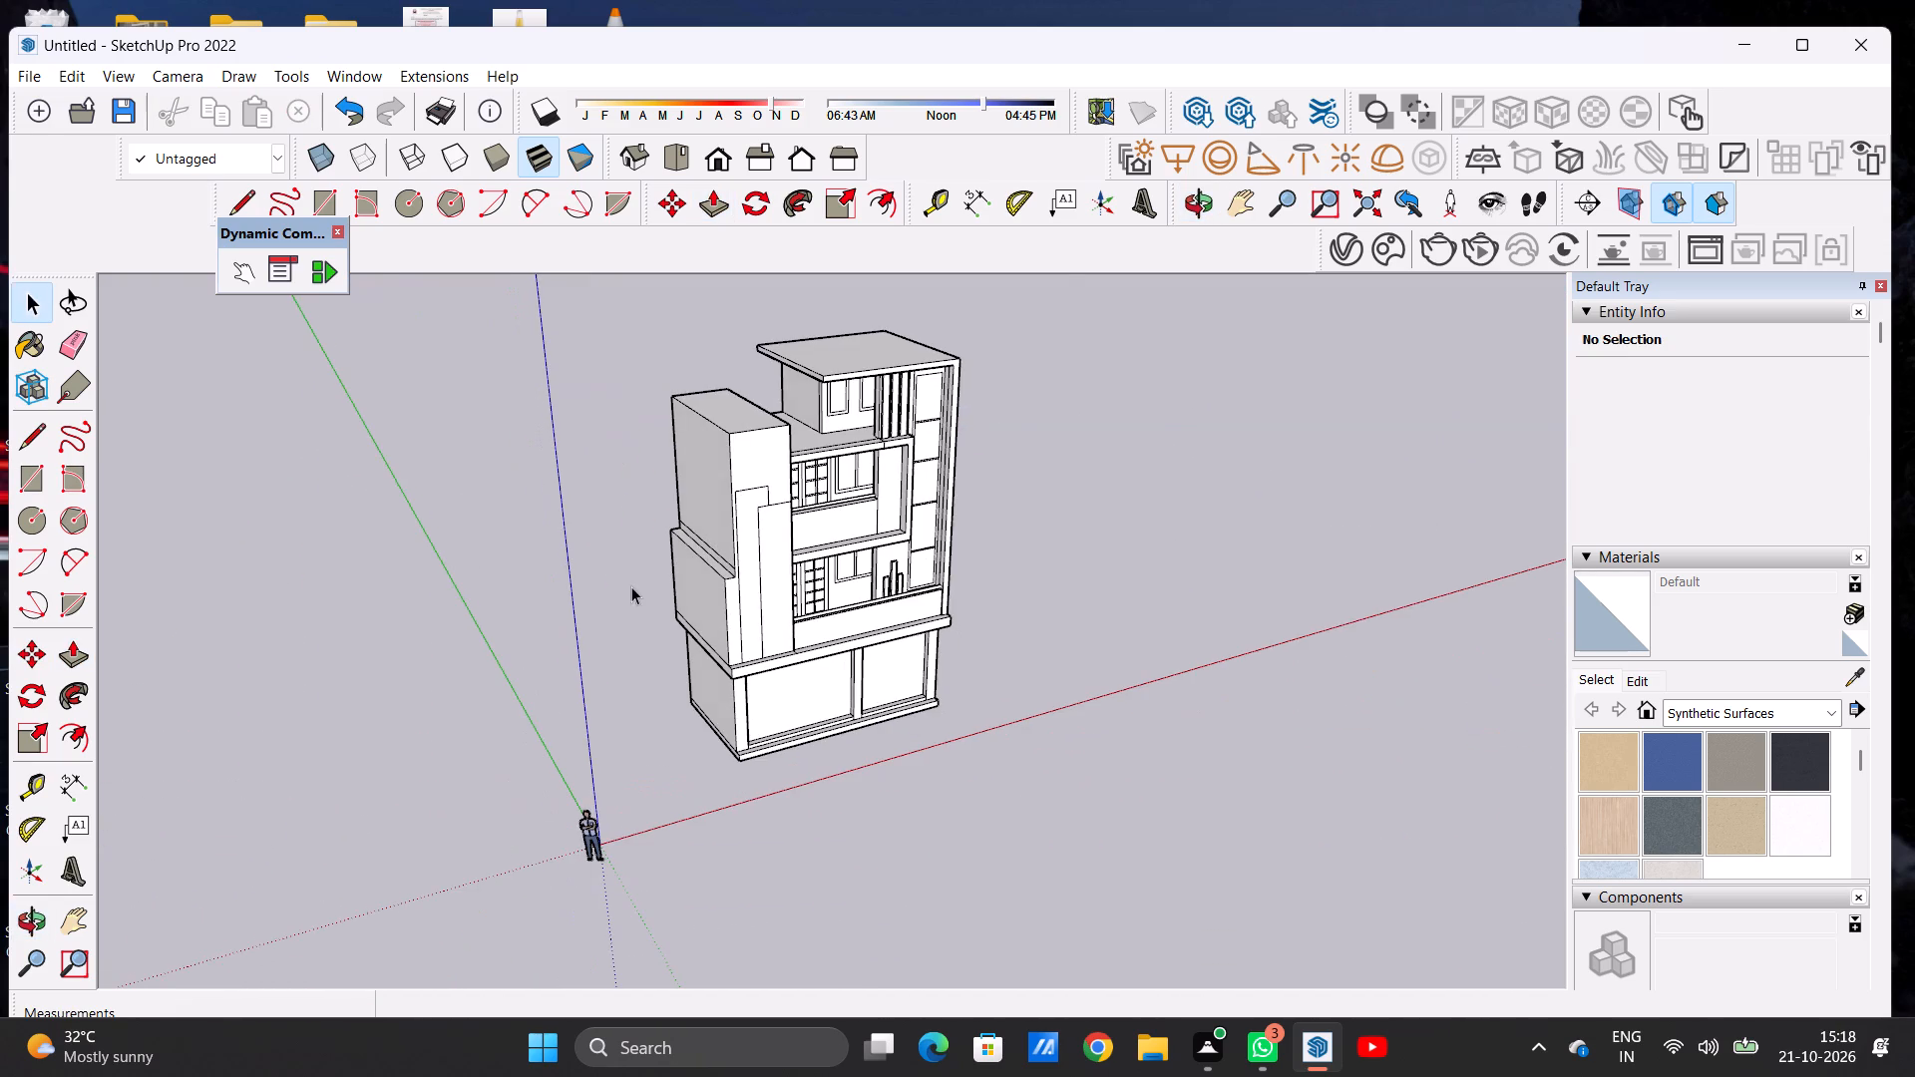
scroll(697, 544, "up", 2)
scroll(700, 541, "down", 1)
scroll(700, 541, "up", 3)
key("p")
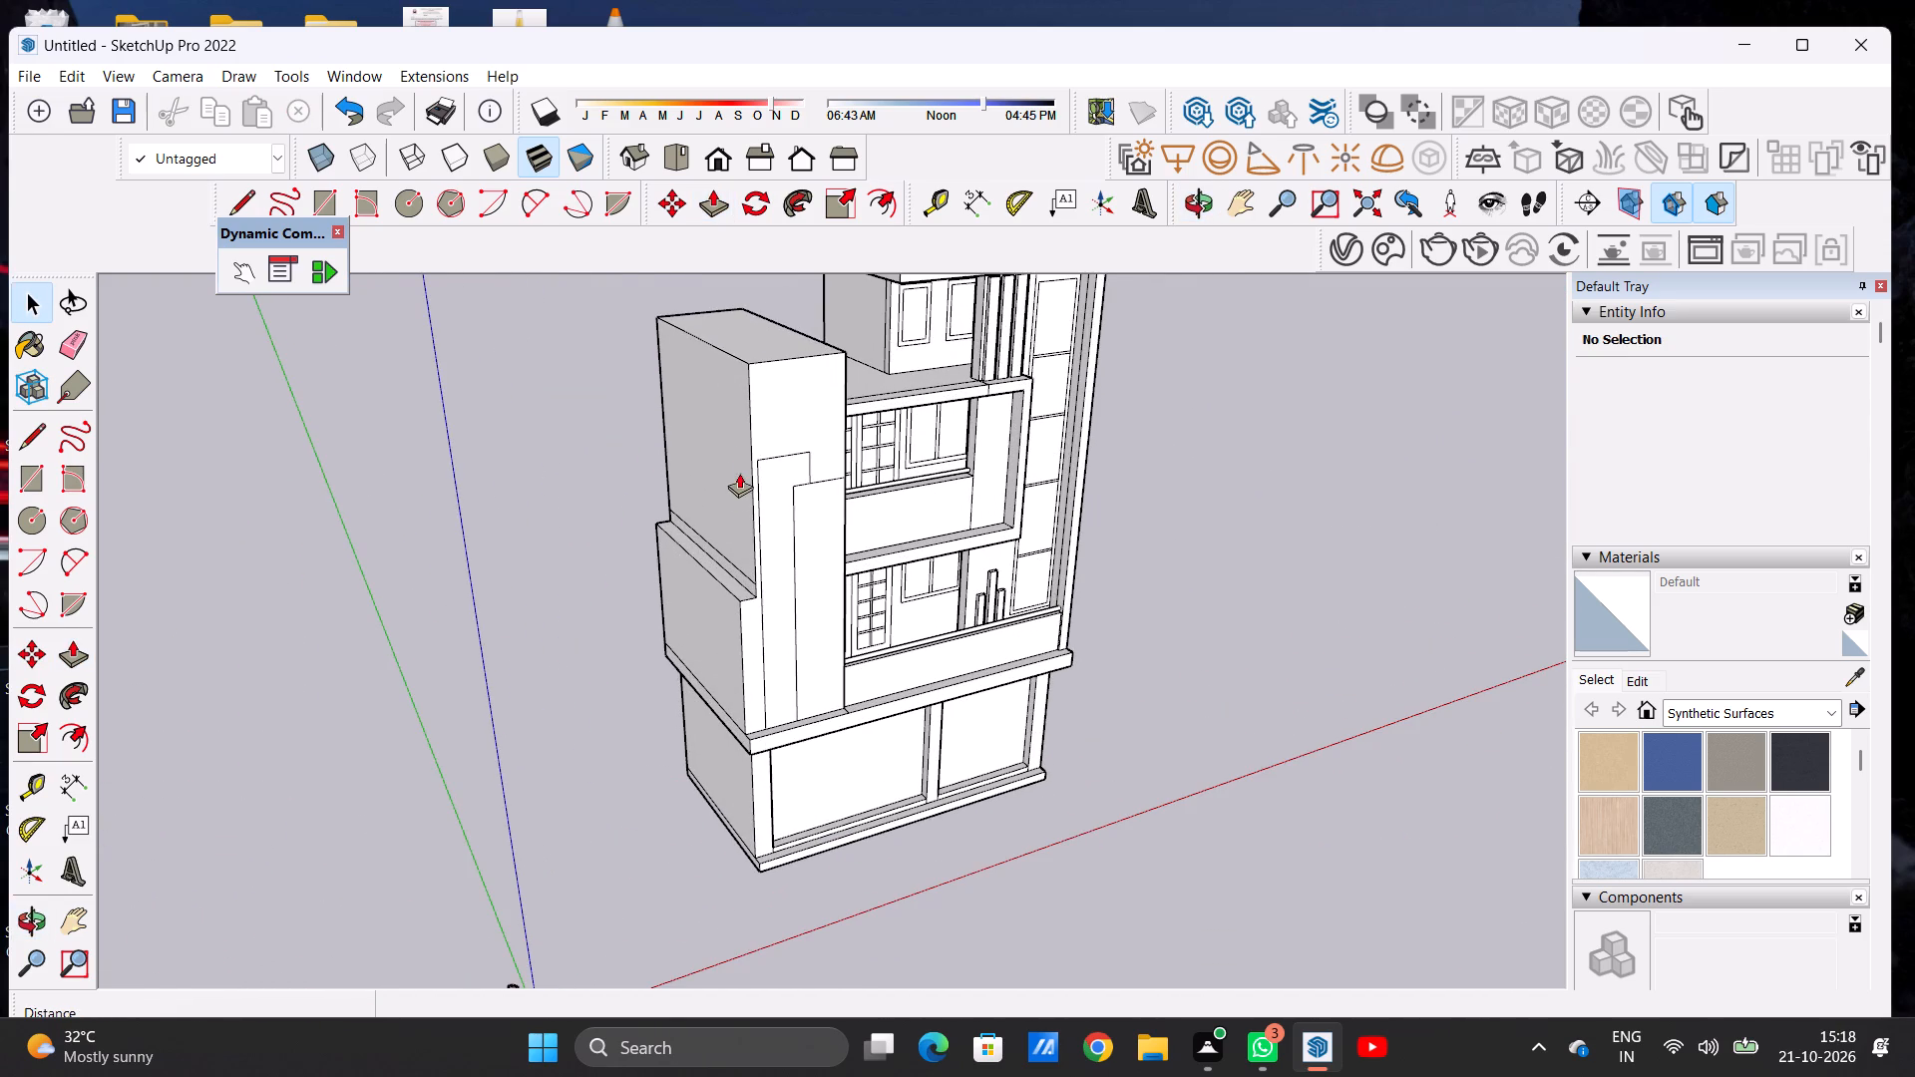
scroll(742, 452, "up", 5)
left_click(742, 452)
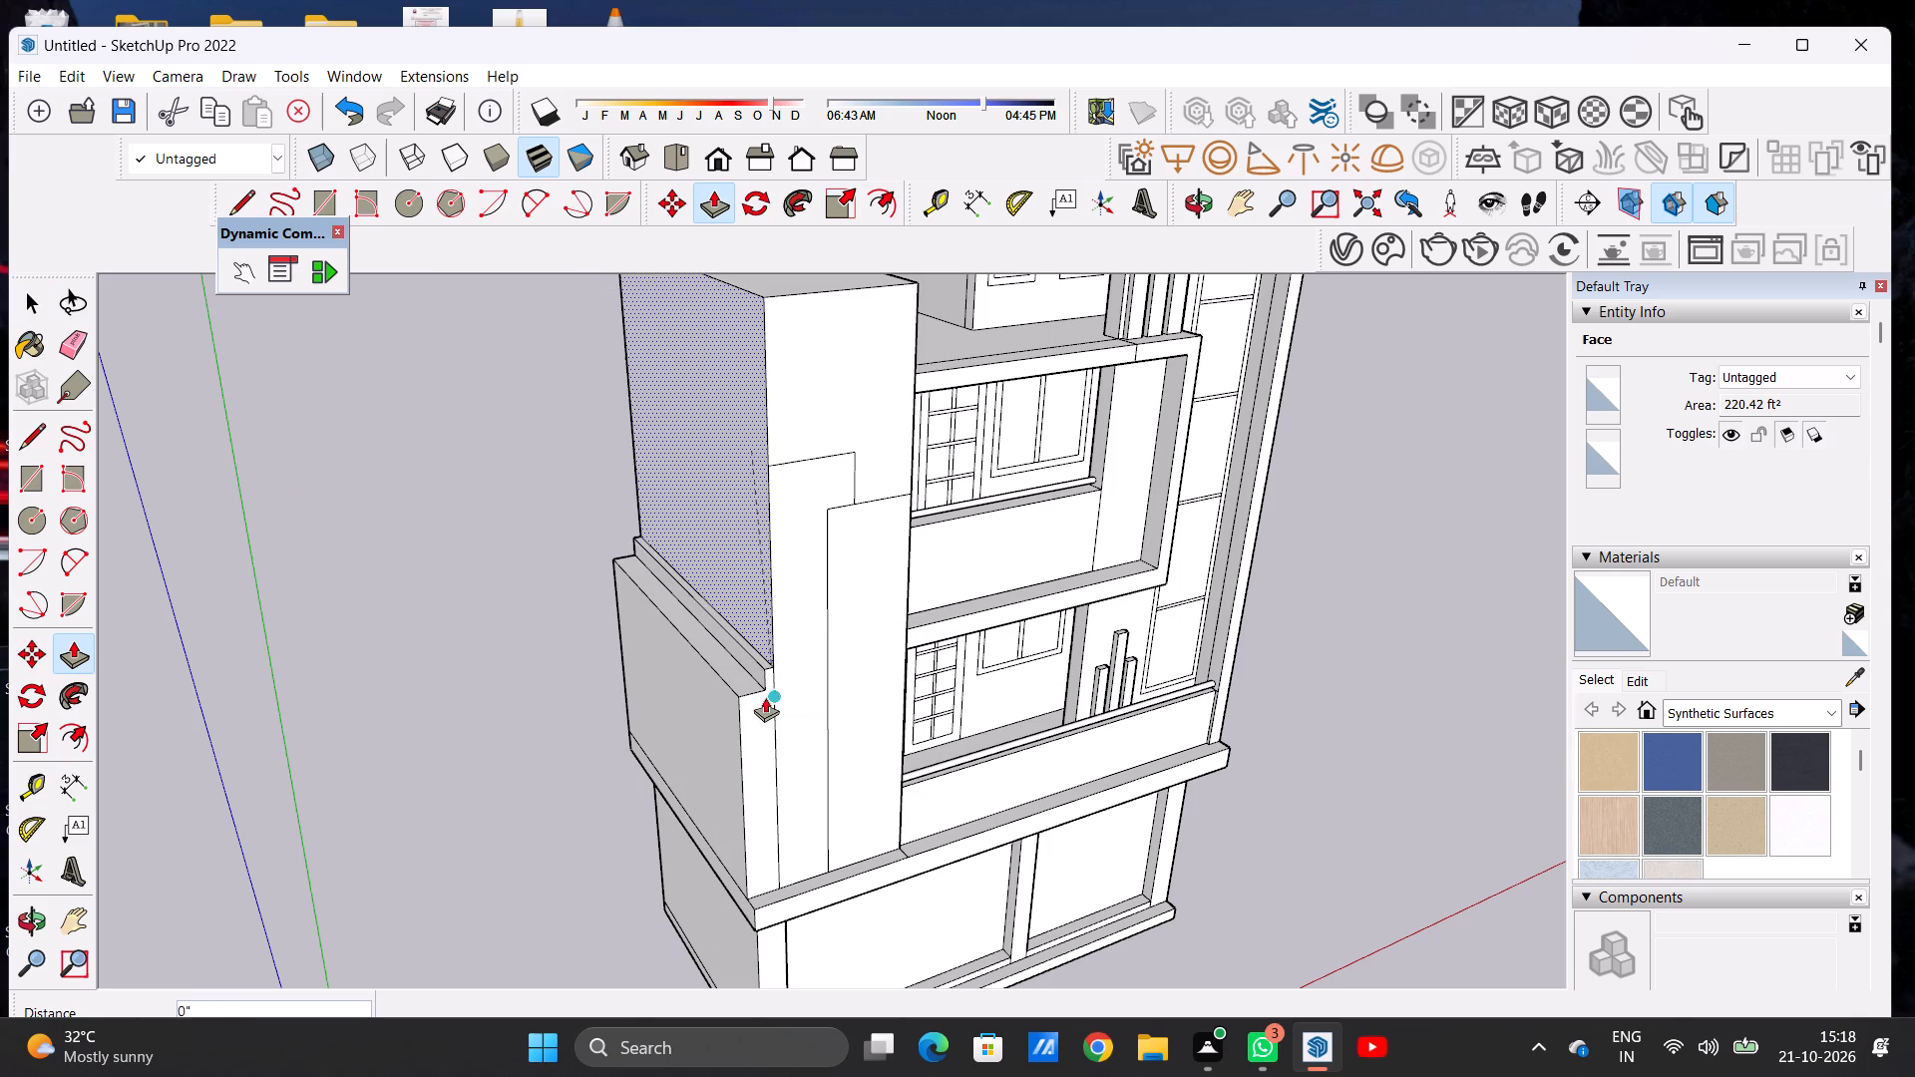
left_click(746, 701)
Push/Pull the recessed narrow band between the upper and lower side walls outward, flush with both walls.
scroll(725, 670, "up", 11)
scroll(939, 868, "down", 1)
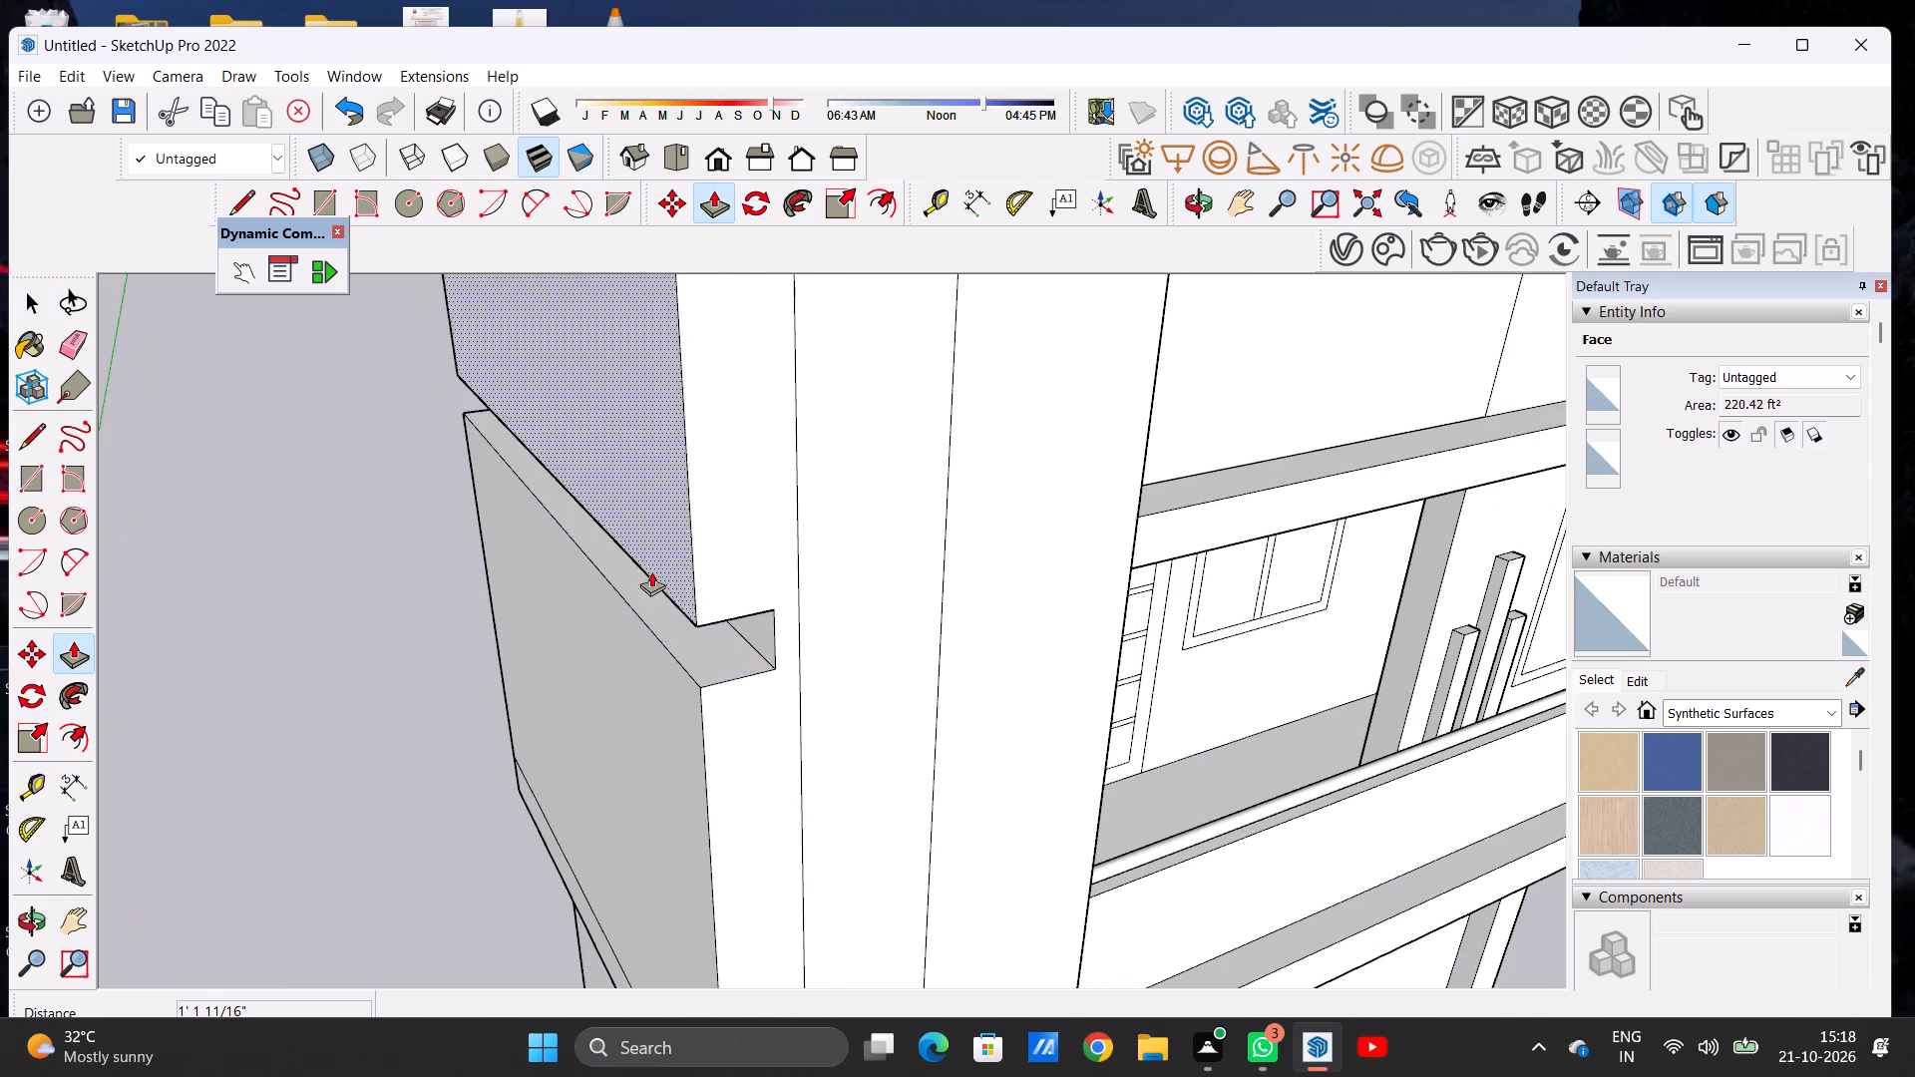
scroll(827, 721, "up", 6)
left_click(712, 568)
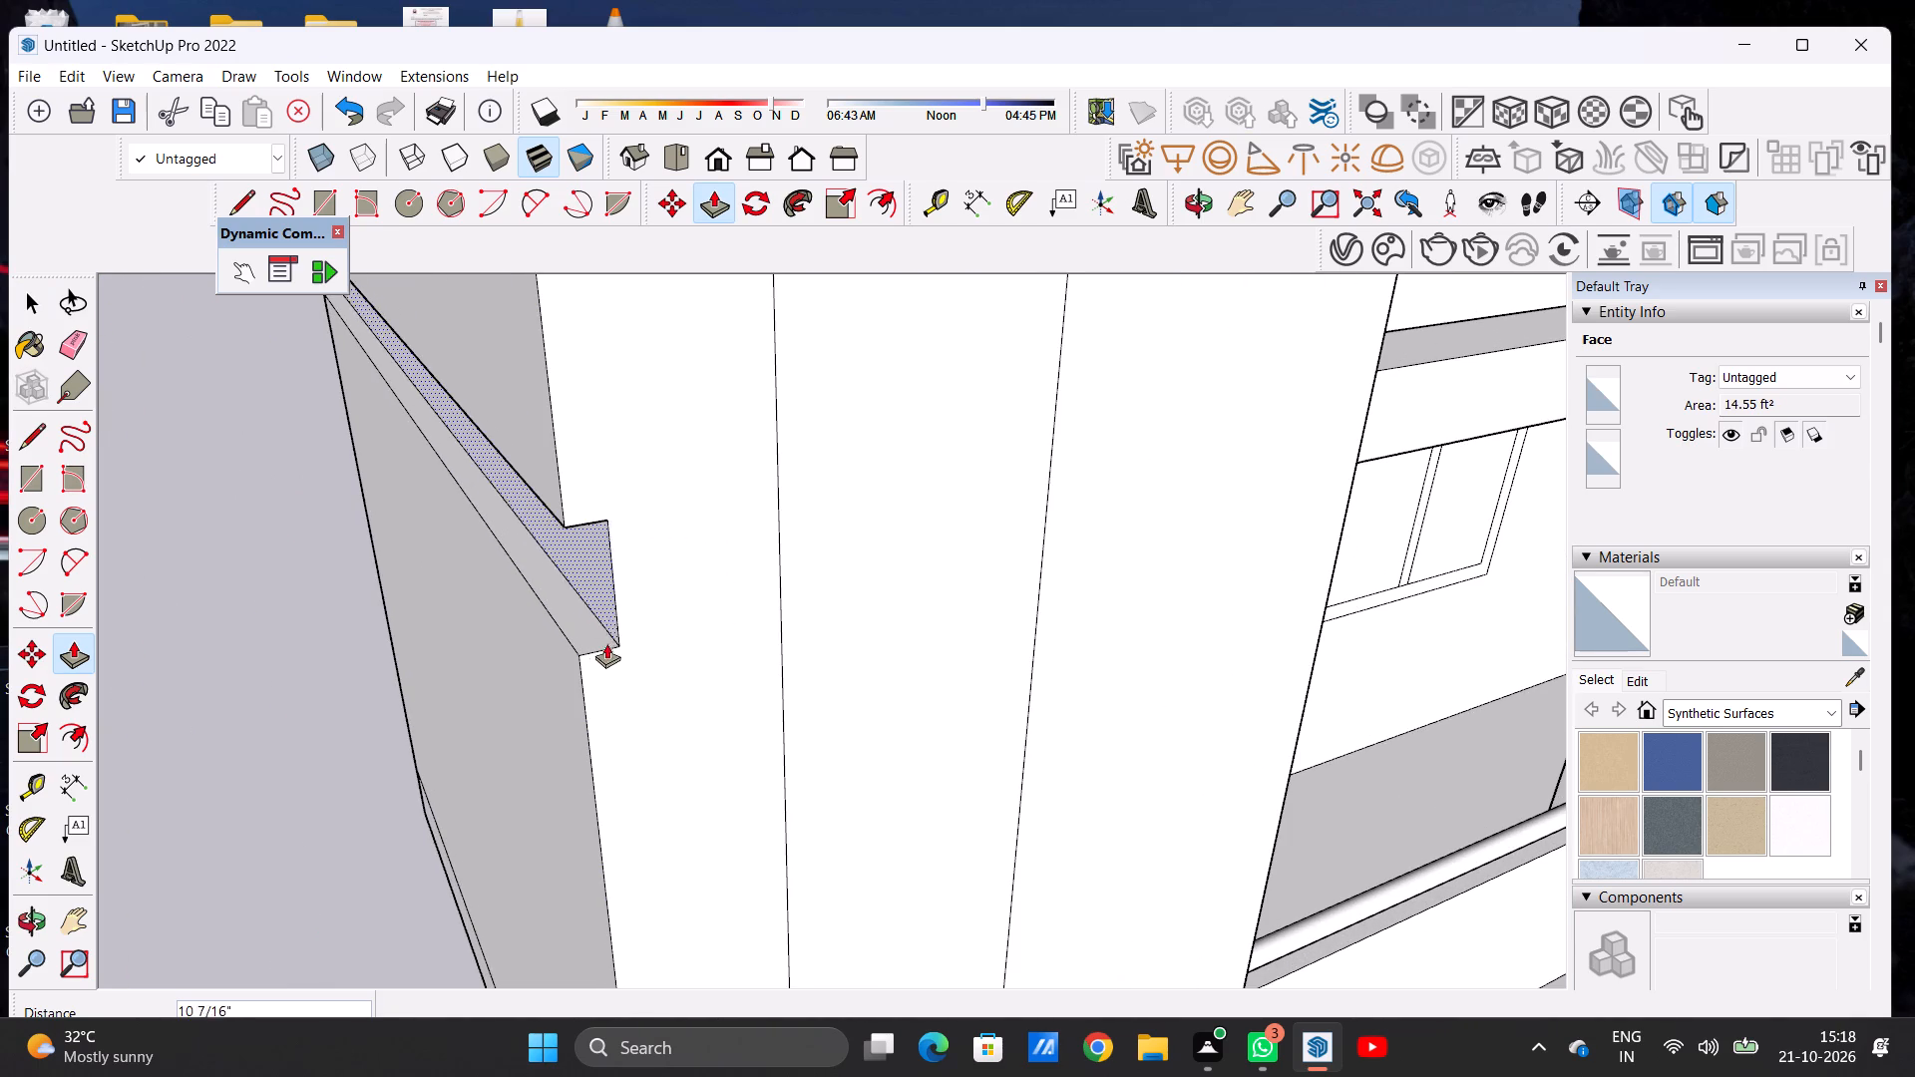
left_click(574, 666)
key("space")
Move the taller panel's outer vertical edge on the tall block's front face outward about 11 3/4".
scroll(598, 600, "down", 2)
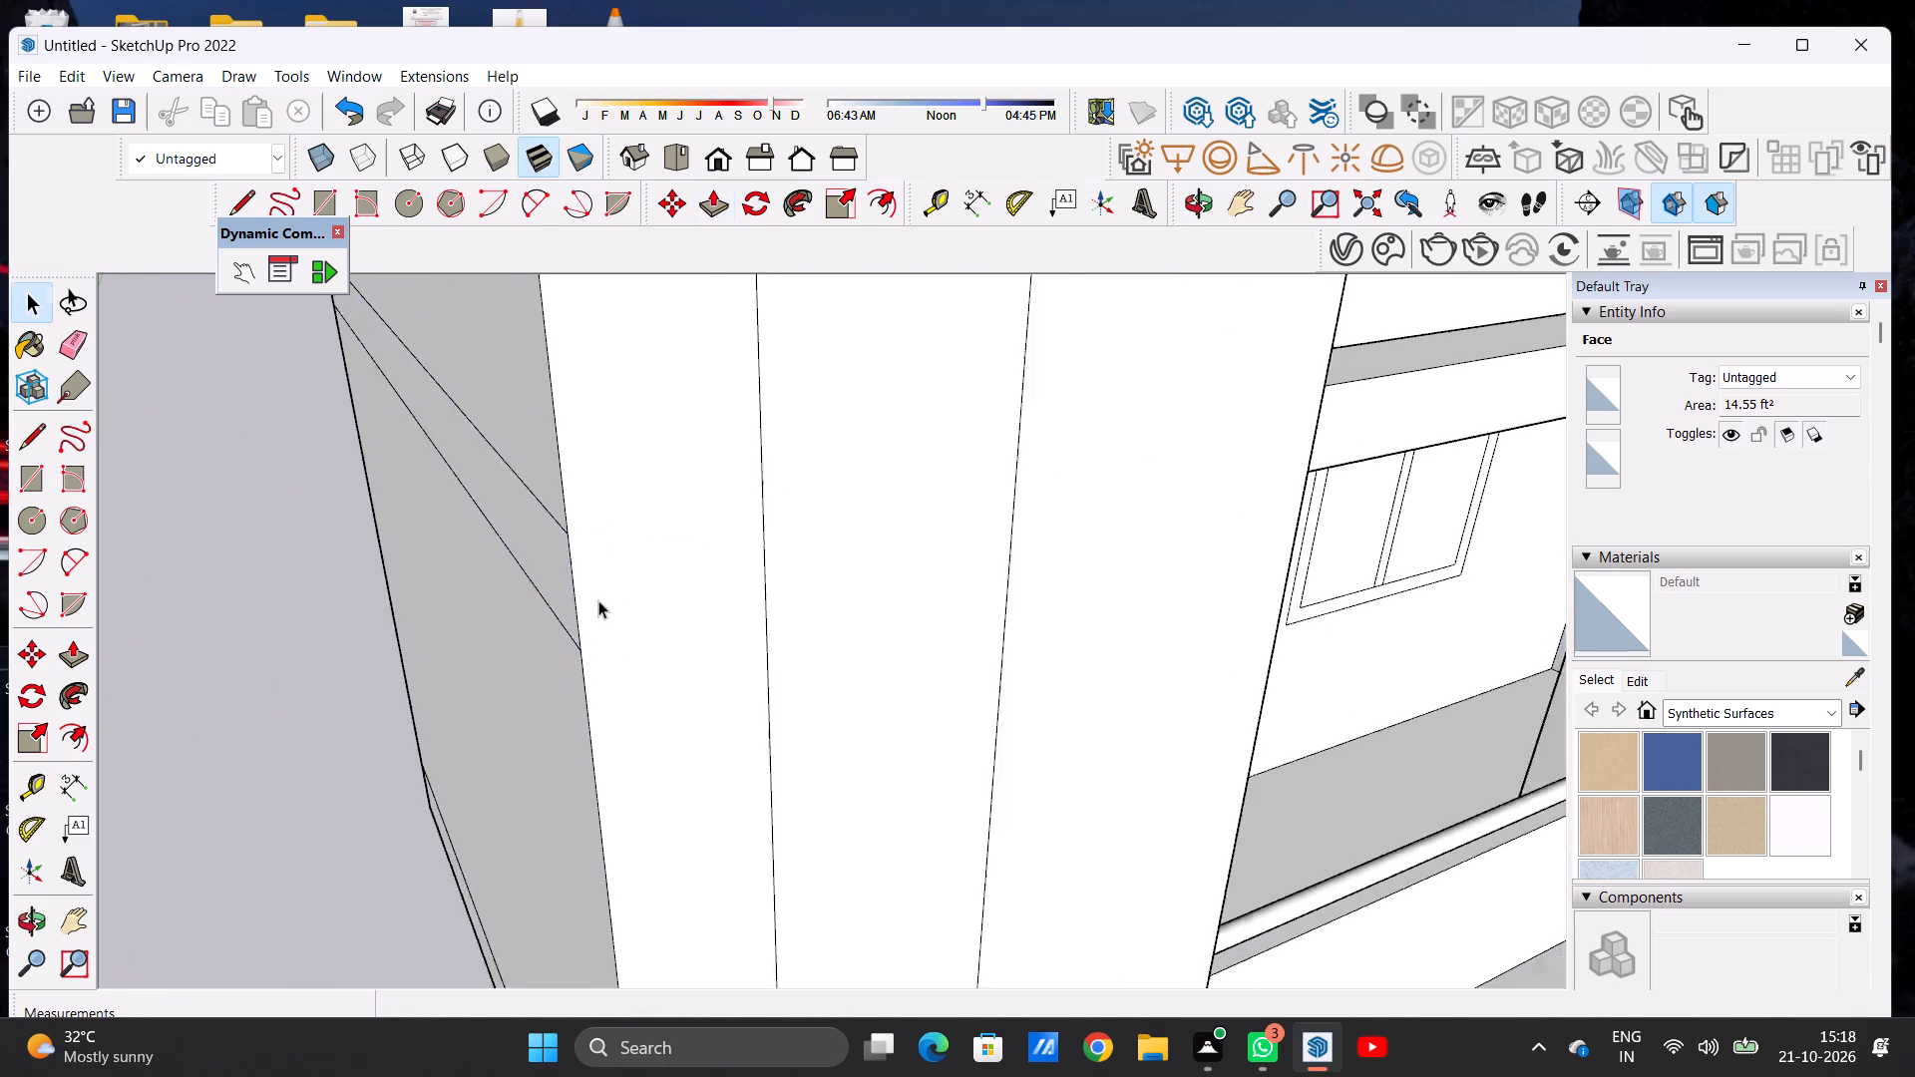
scroll(598, 600, "down", 20)
scroll(598, 600, "down", 1)
middle_click_drag(787, 623, 636, 564)
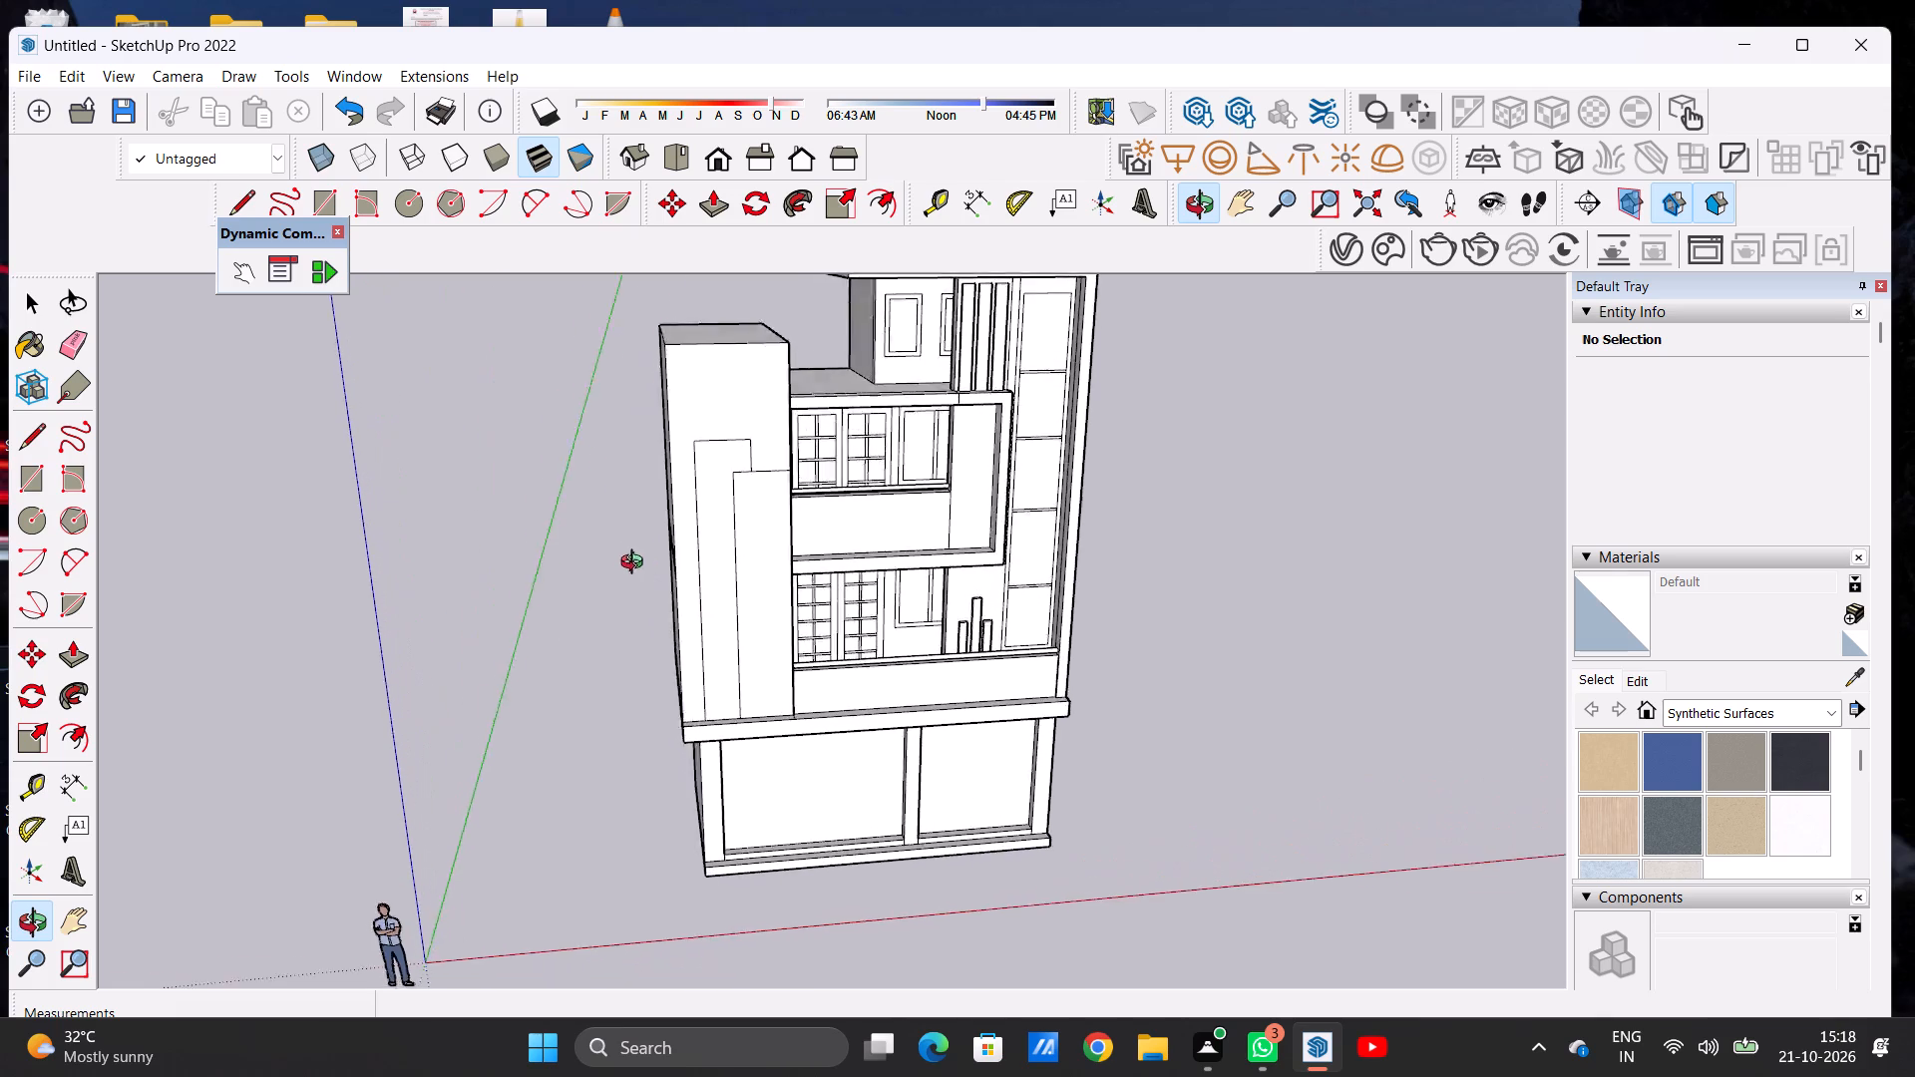
middle_click_drag(636, 564, 594, 530)
scroll(718, 623, "up", 5)
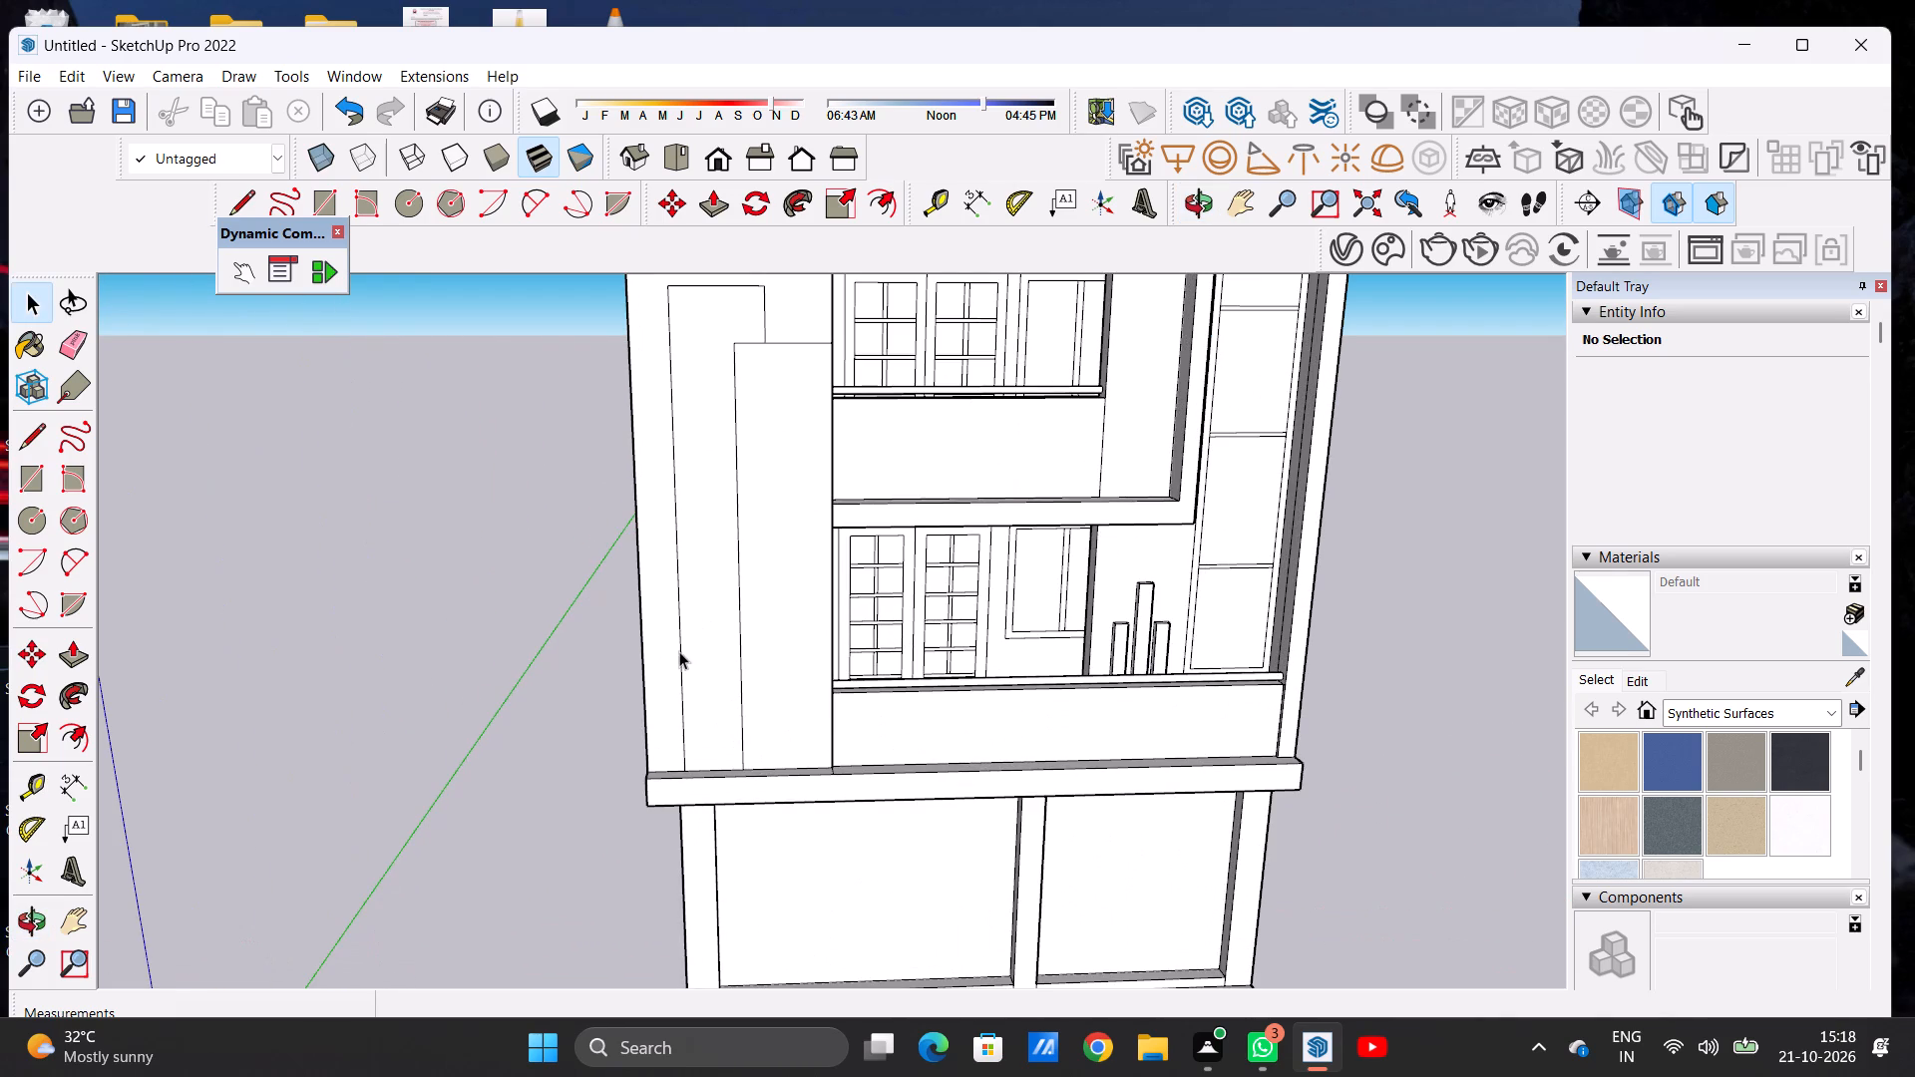
left_click(678, 644)
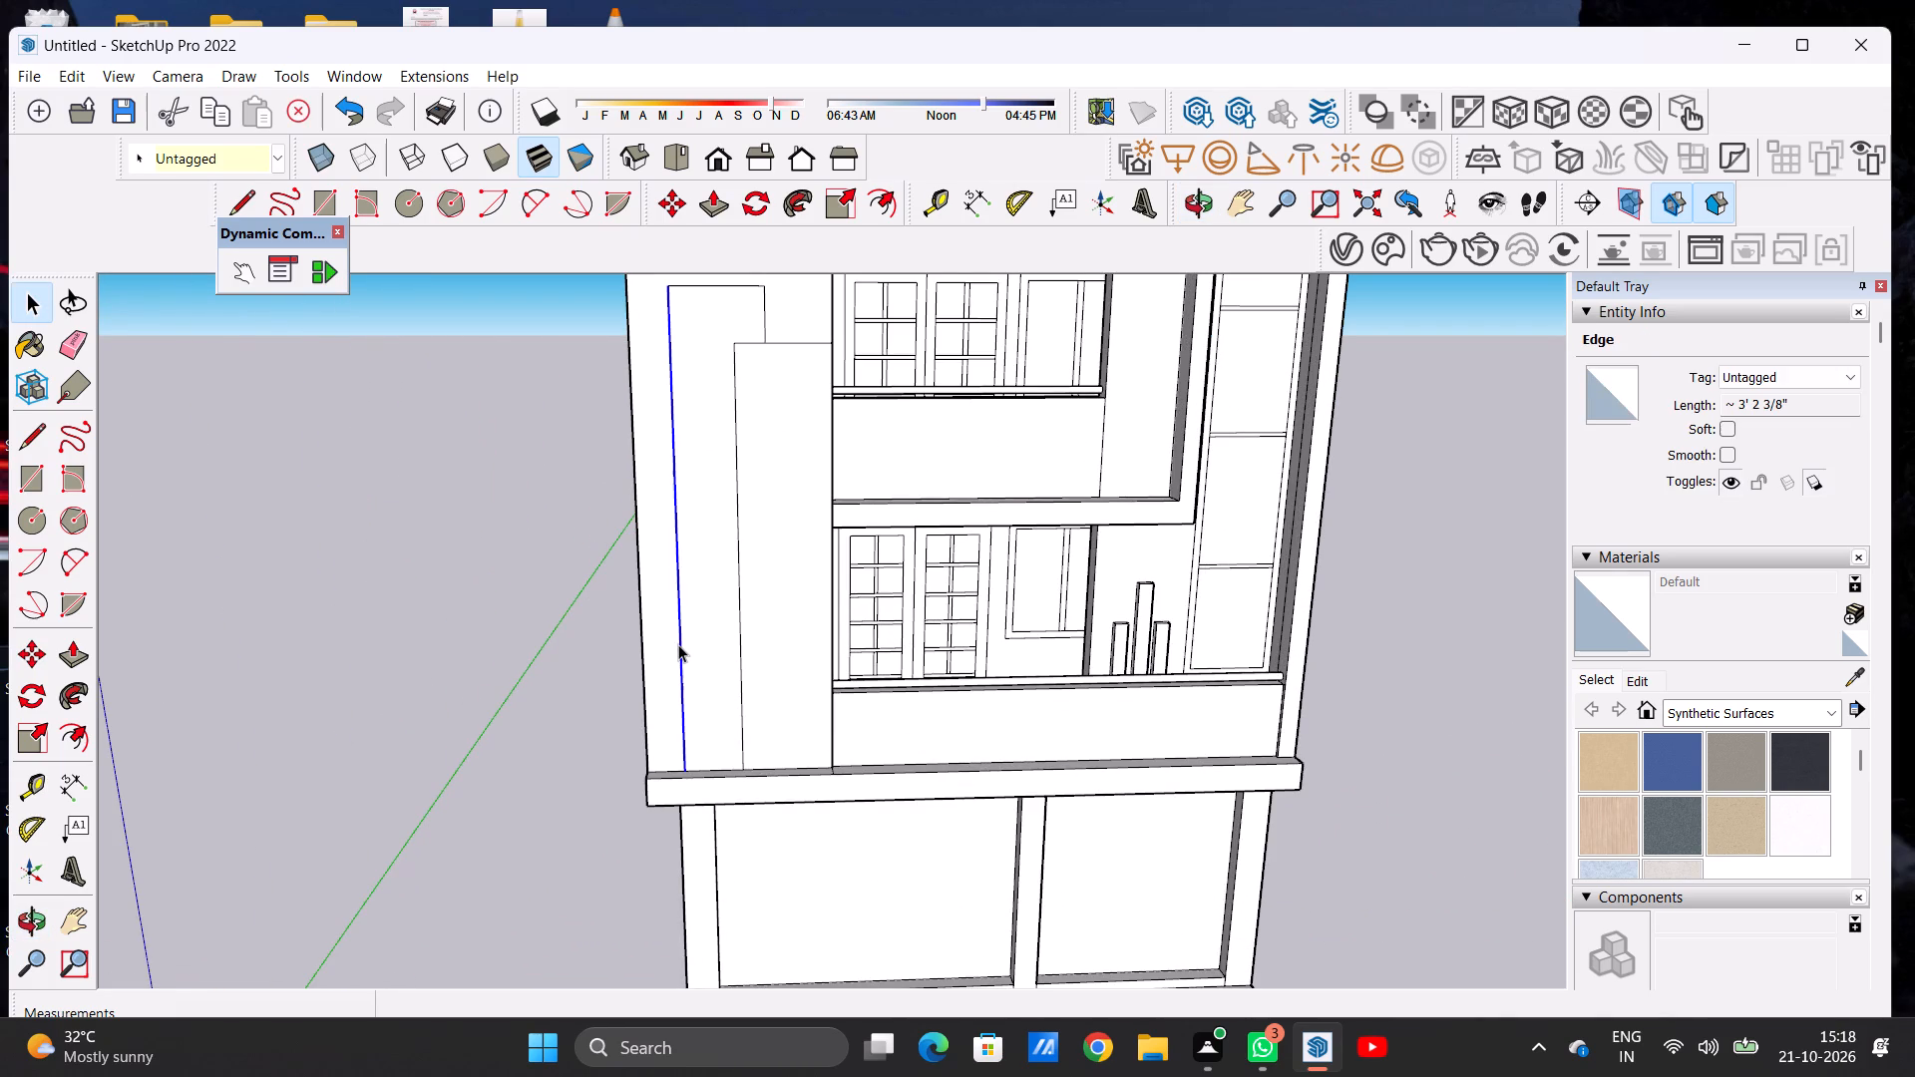
key("m")
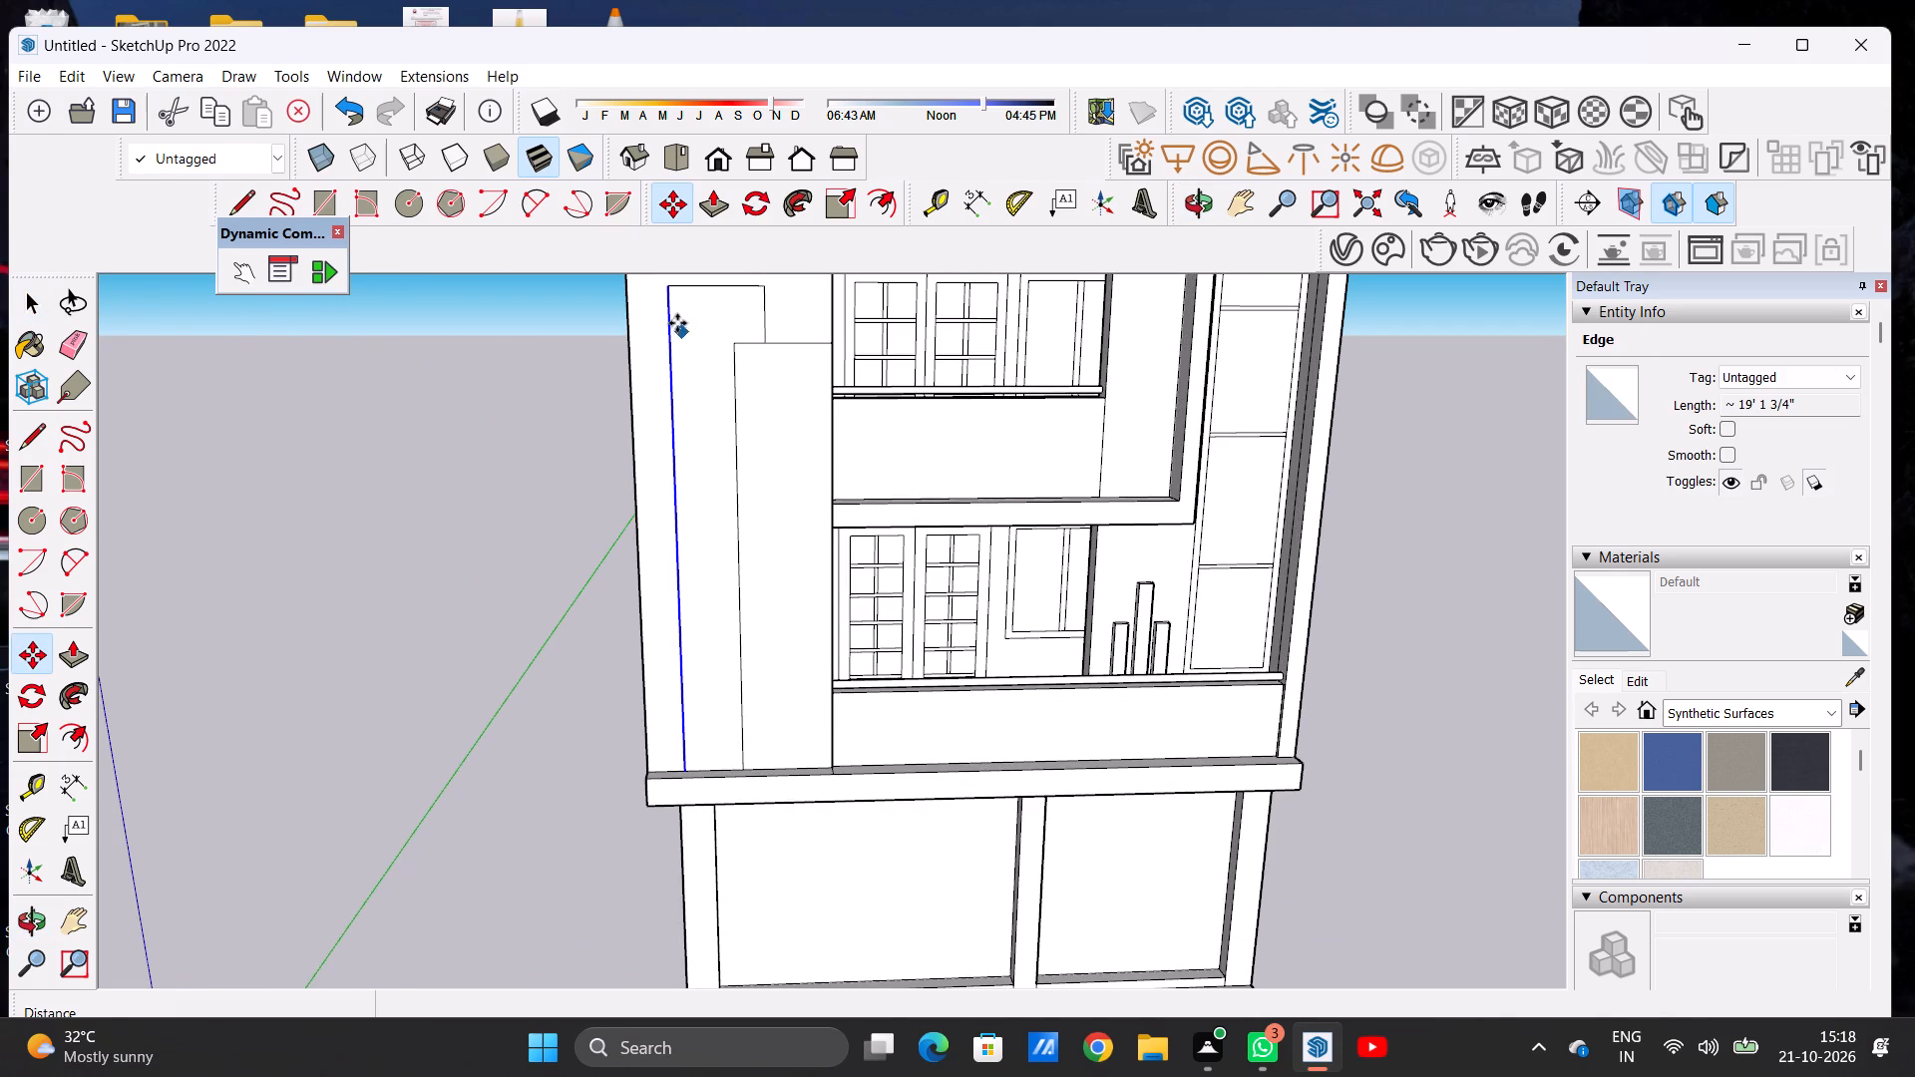
left_click(664, 294)
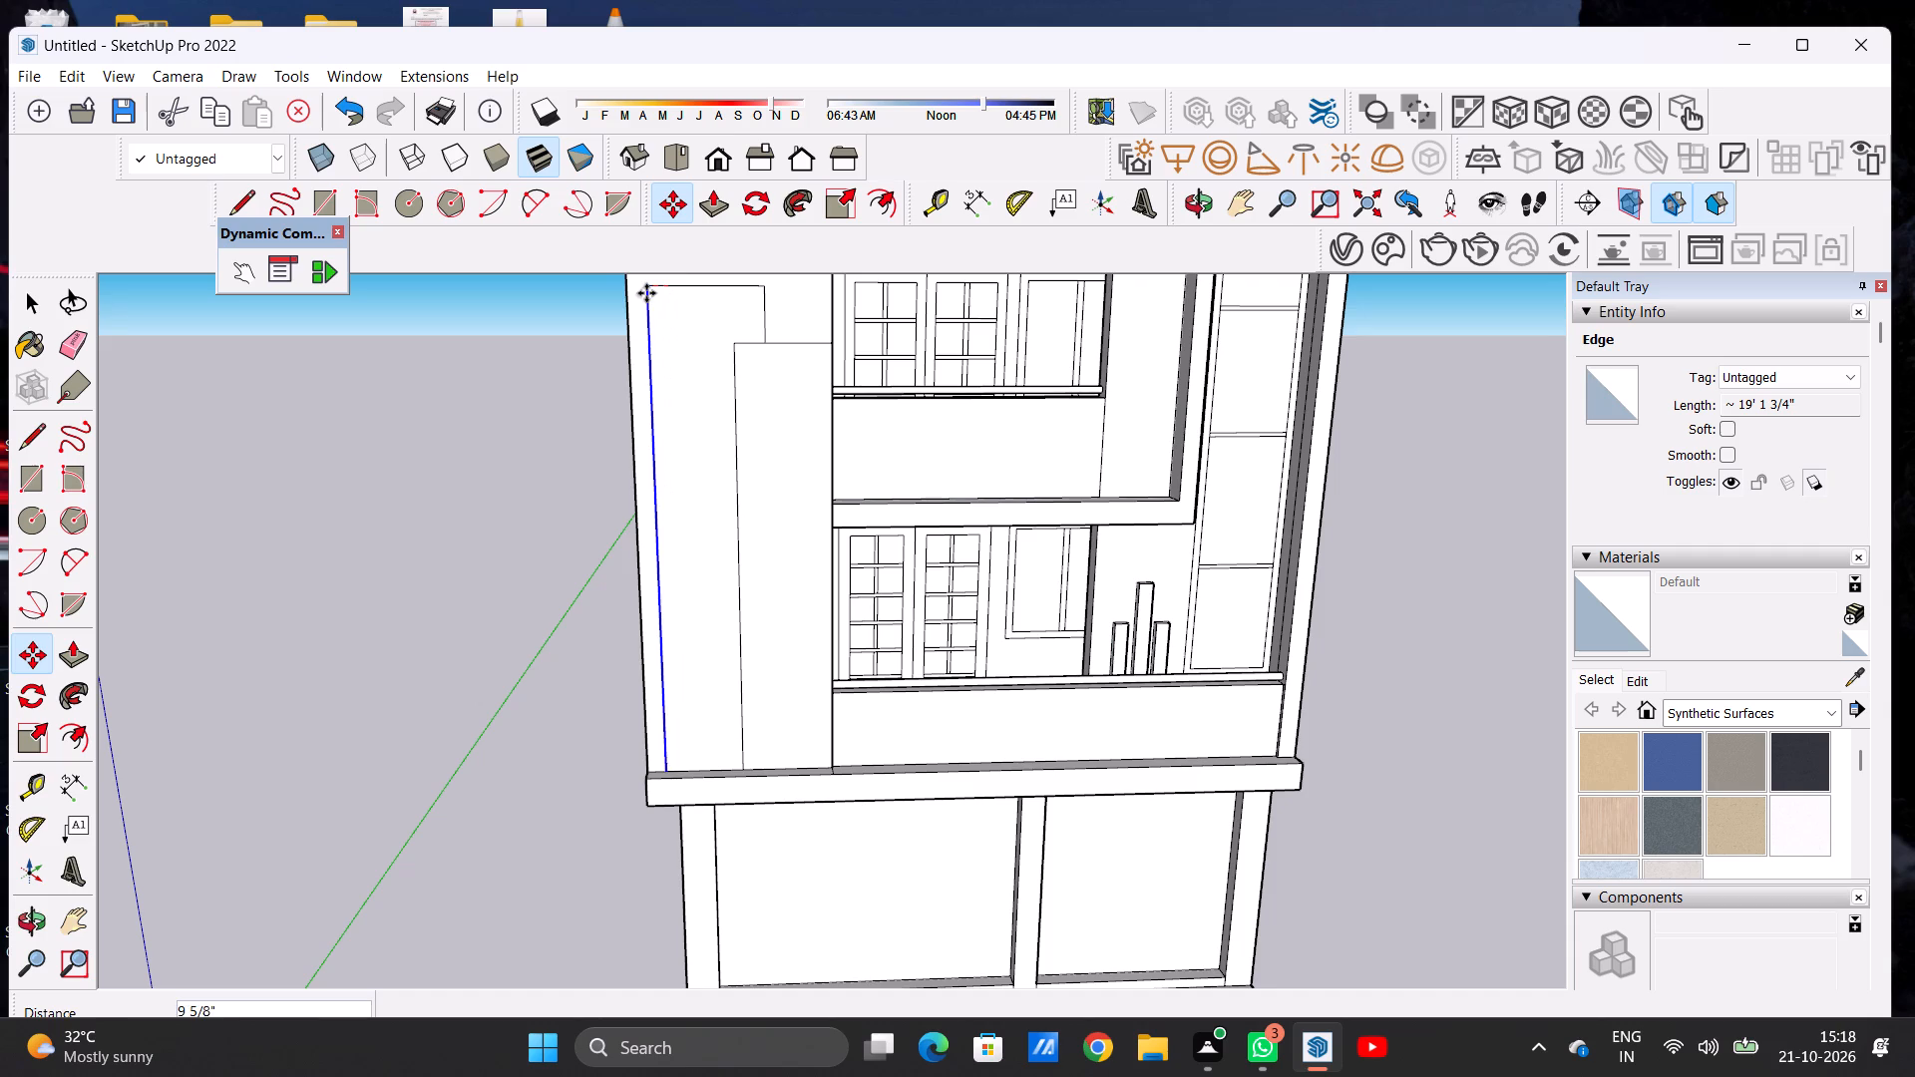
left_click(641, 289)
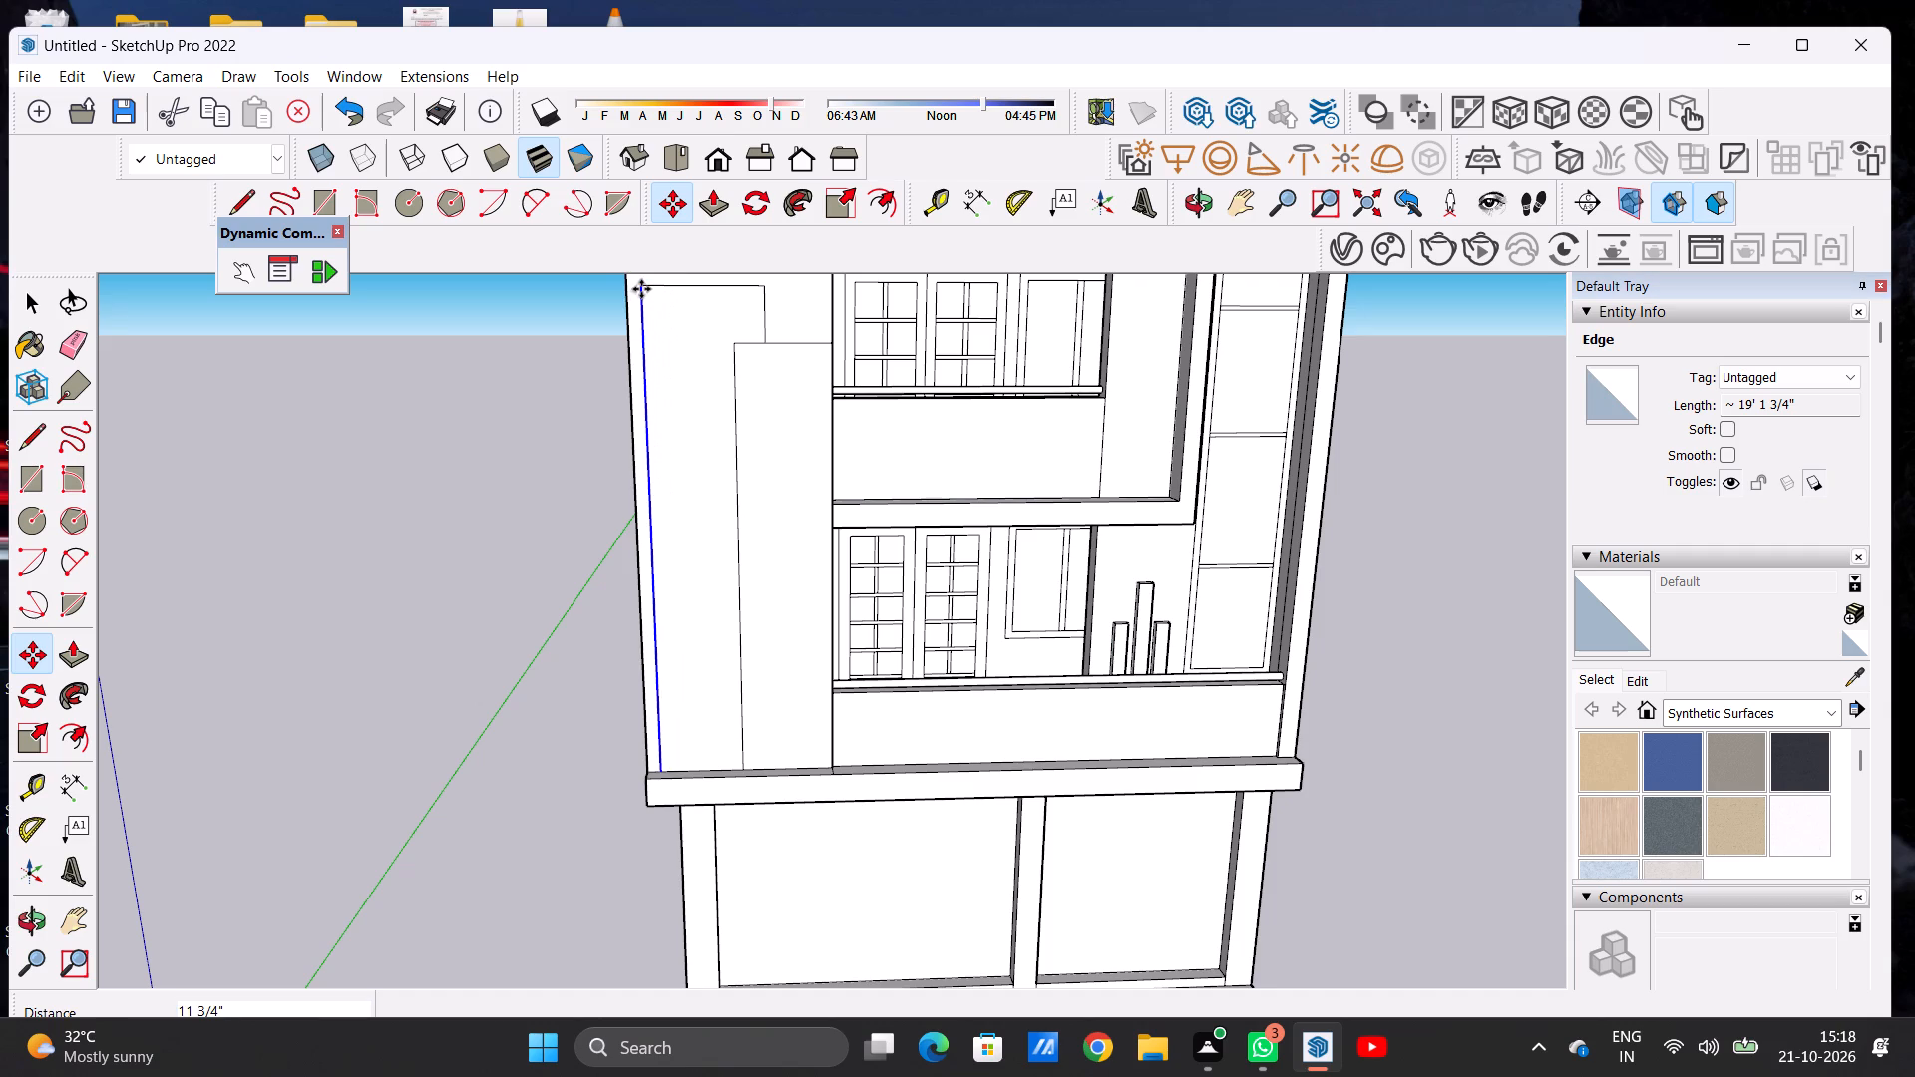
key("space")
left_click(563, 438)
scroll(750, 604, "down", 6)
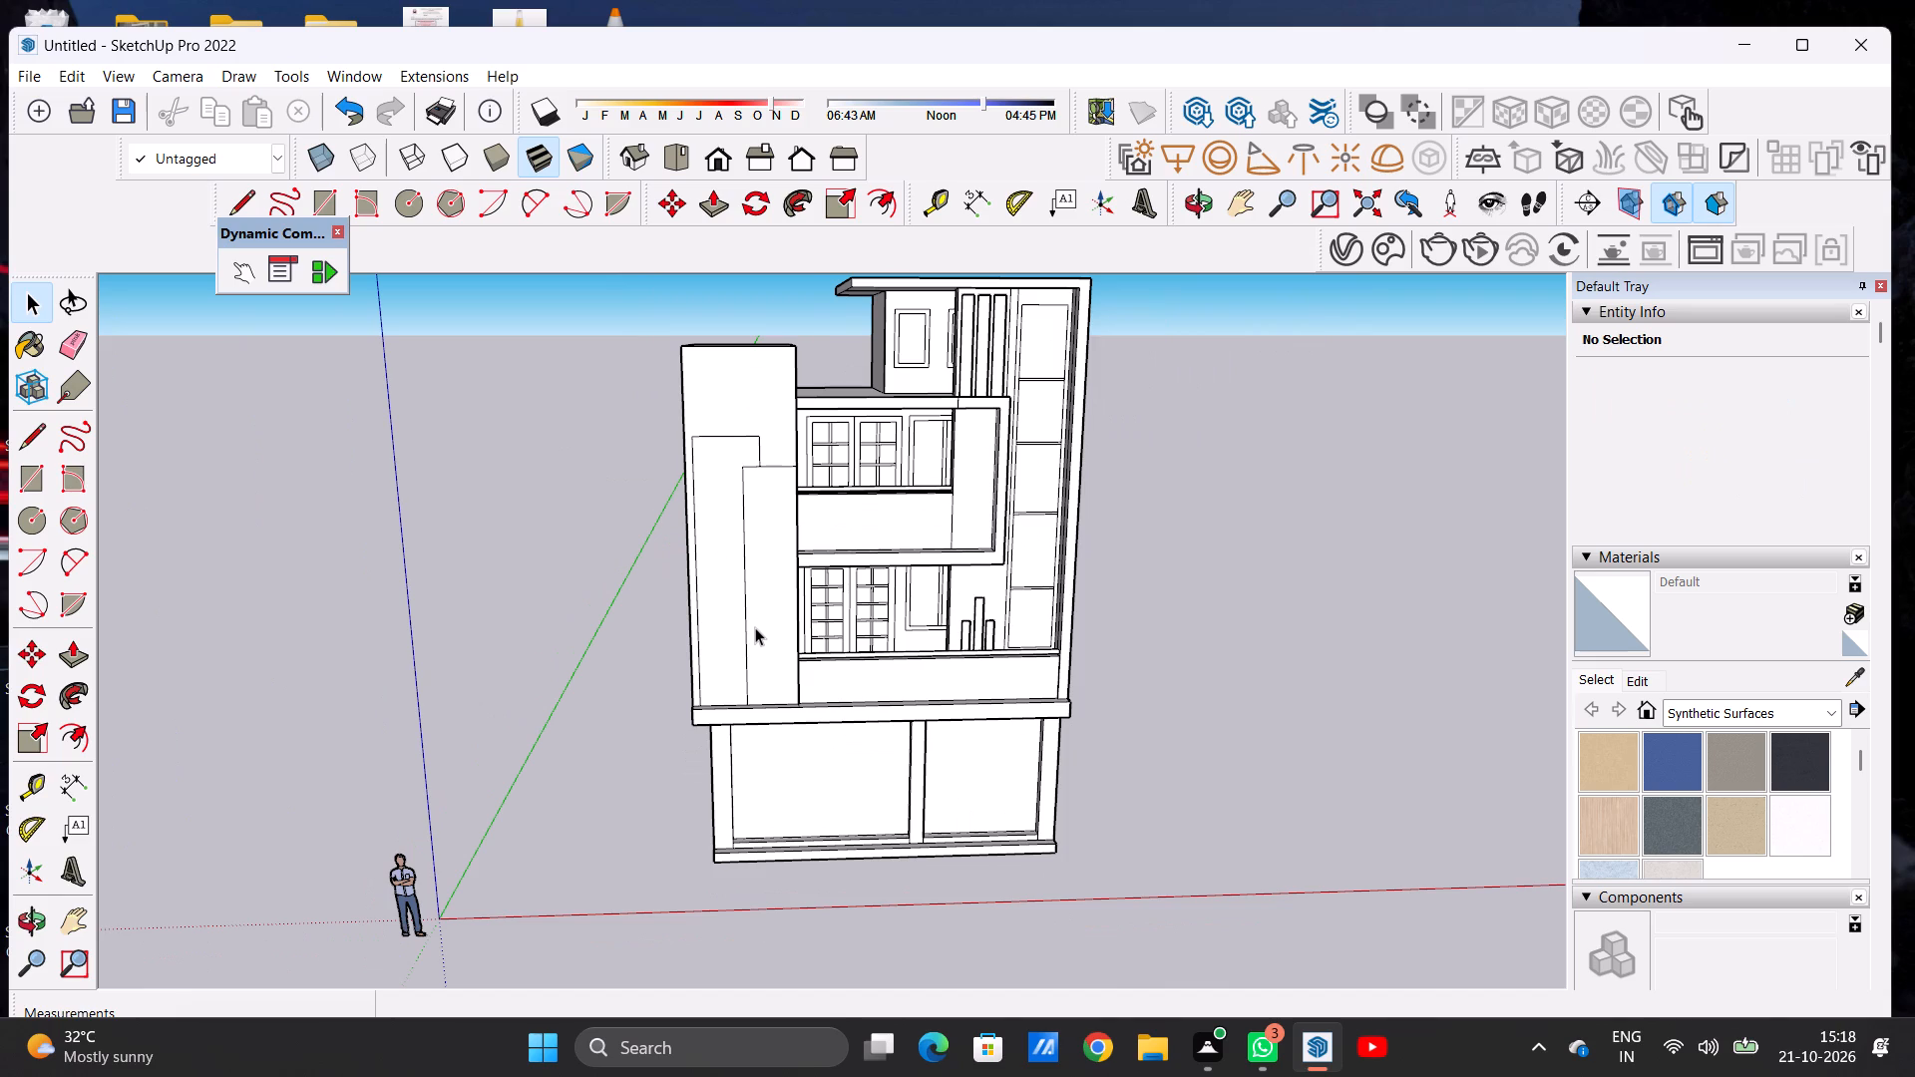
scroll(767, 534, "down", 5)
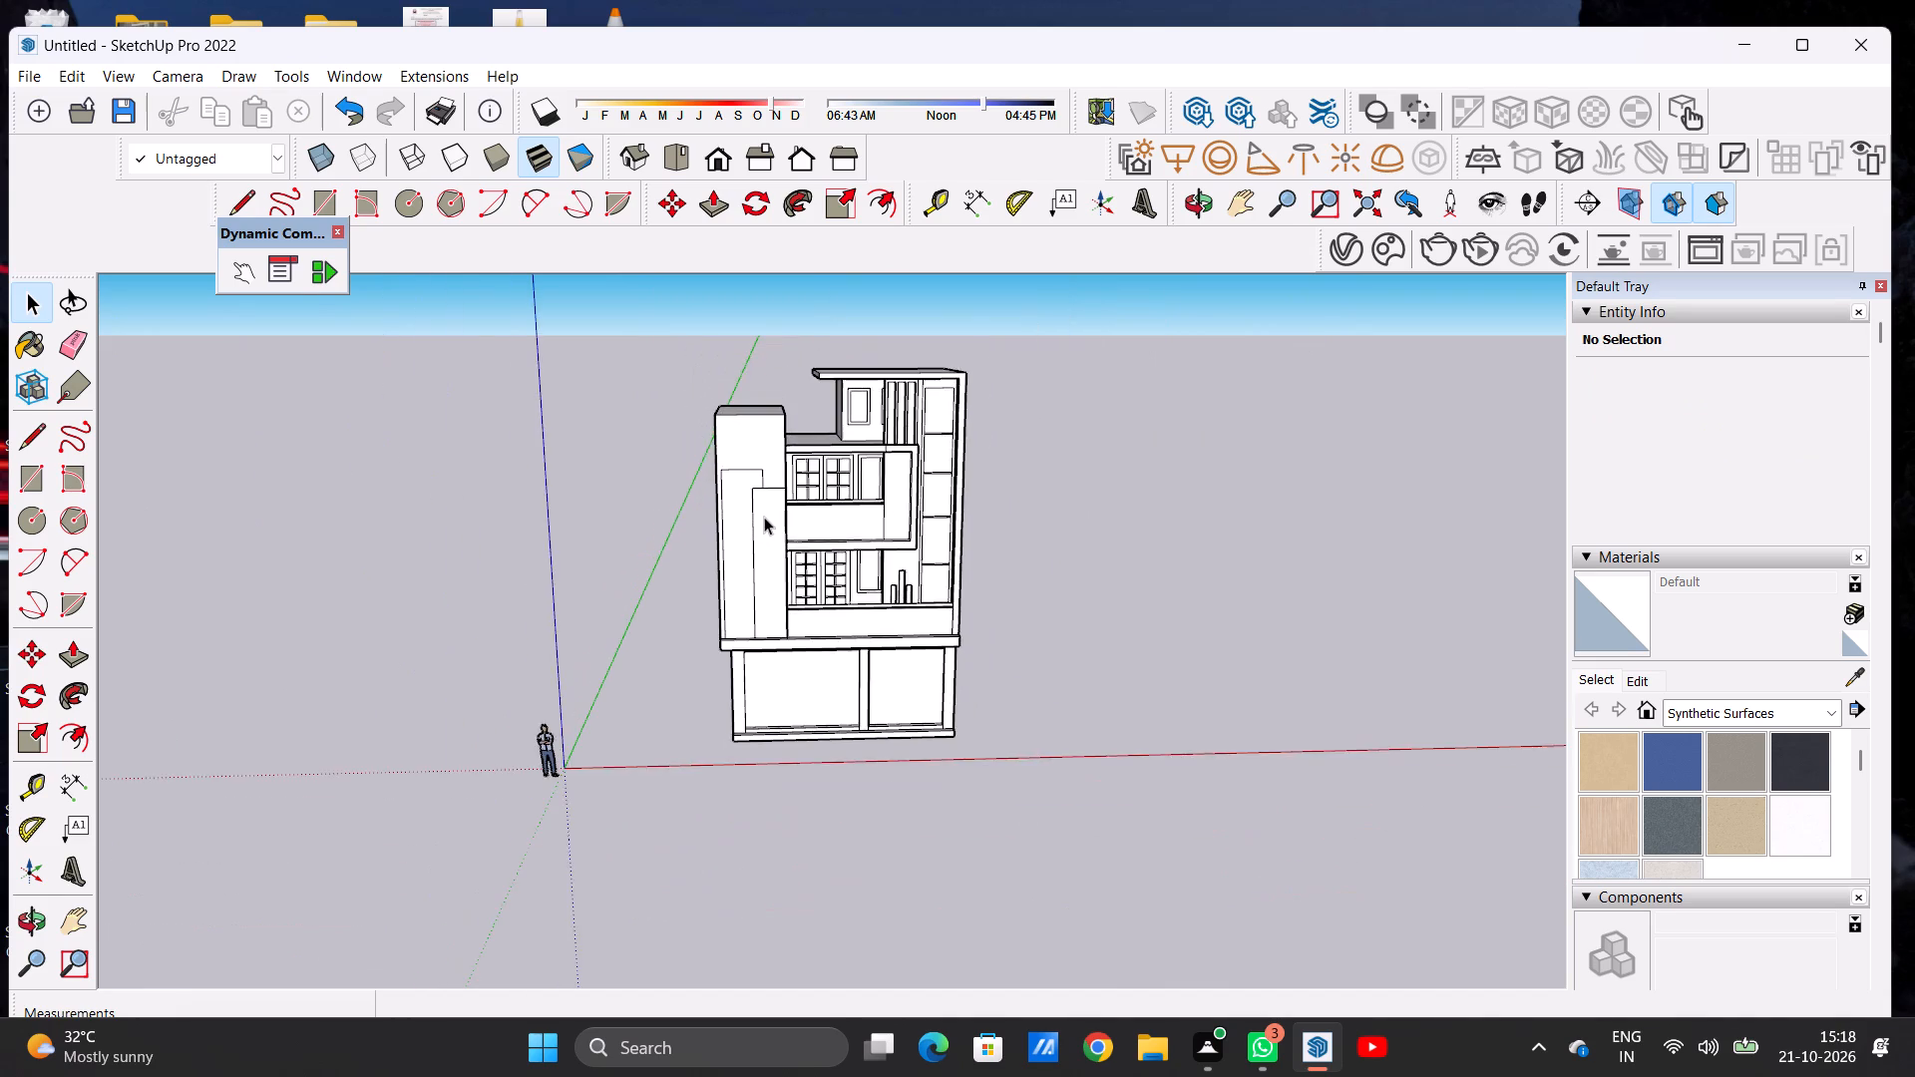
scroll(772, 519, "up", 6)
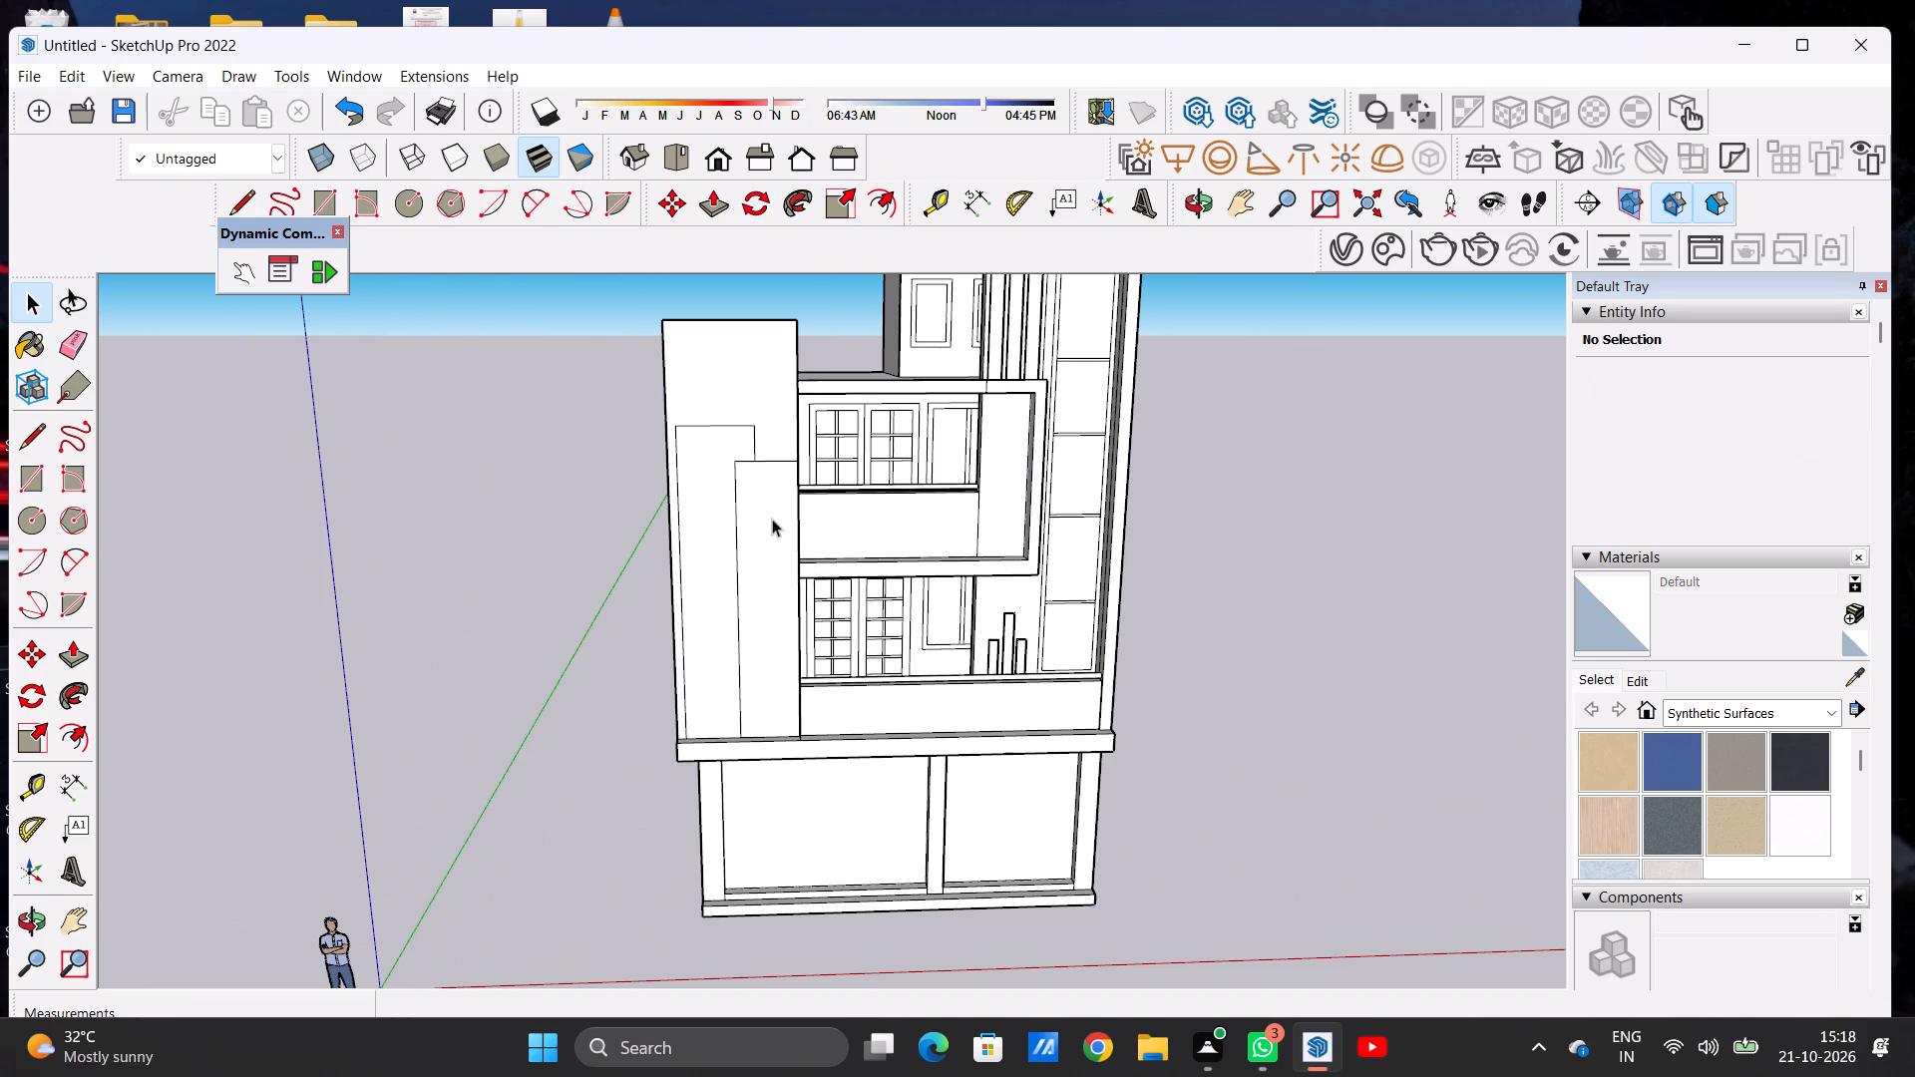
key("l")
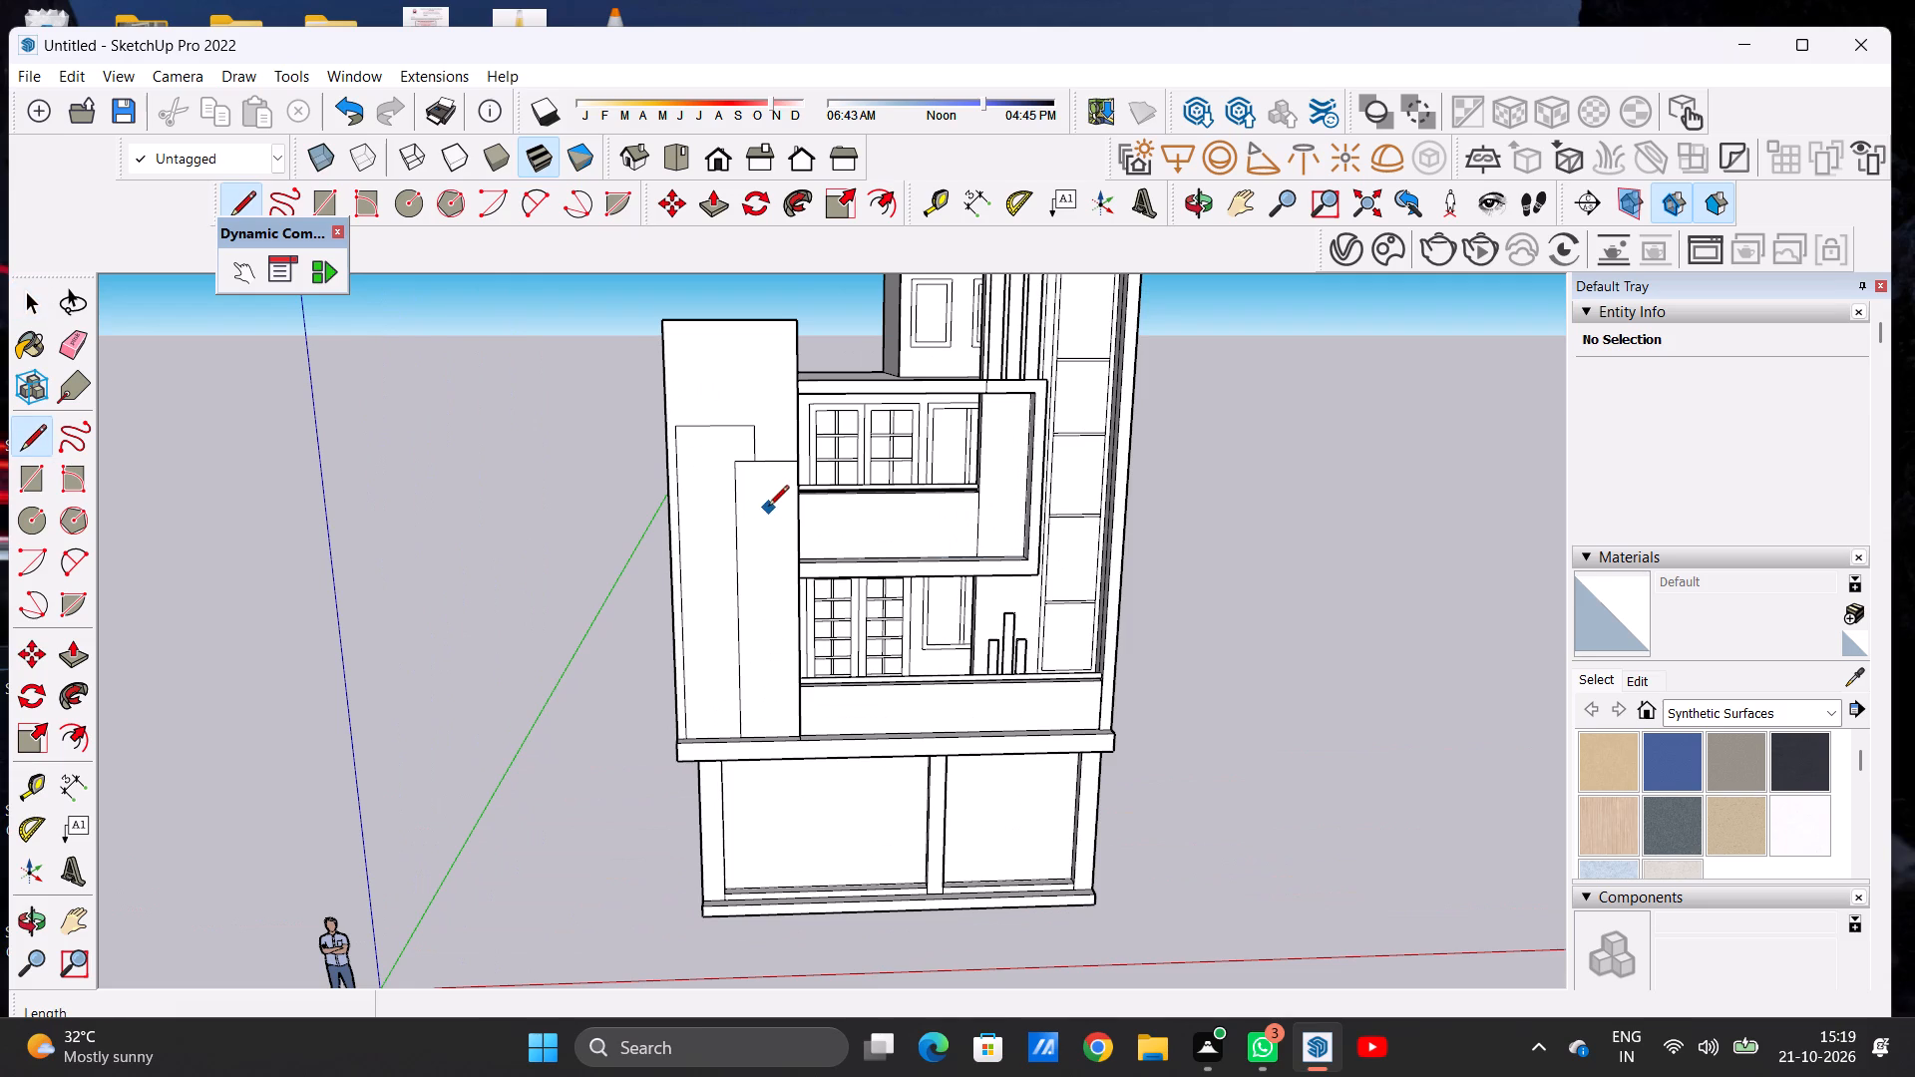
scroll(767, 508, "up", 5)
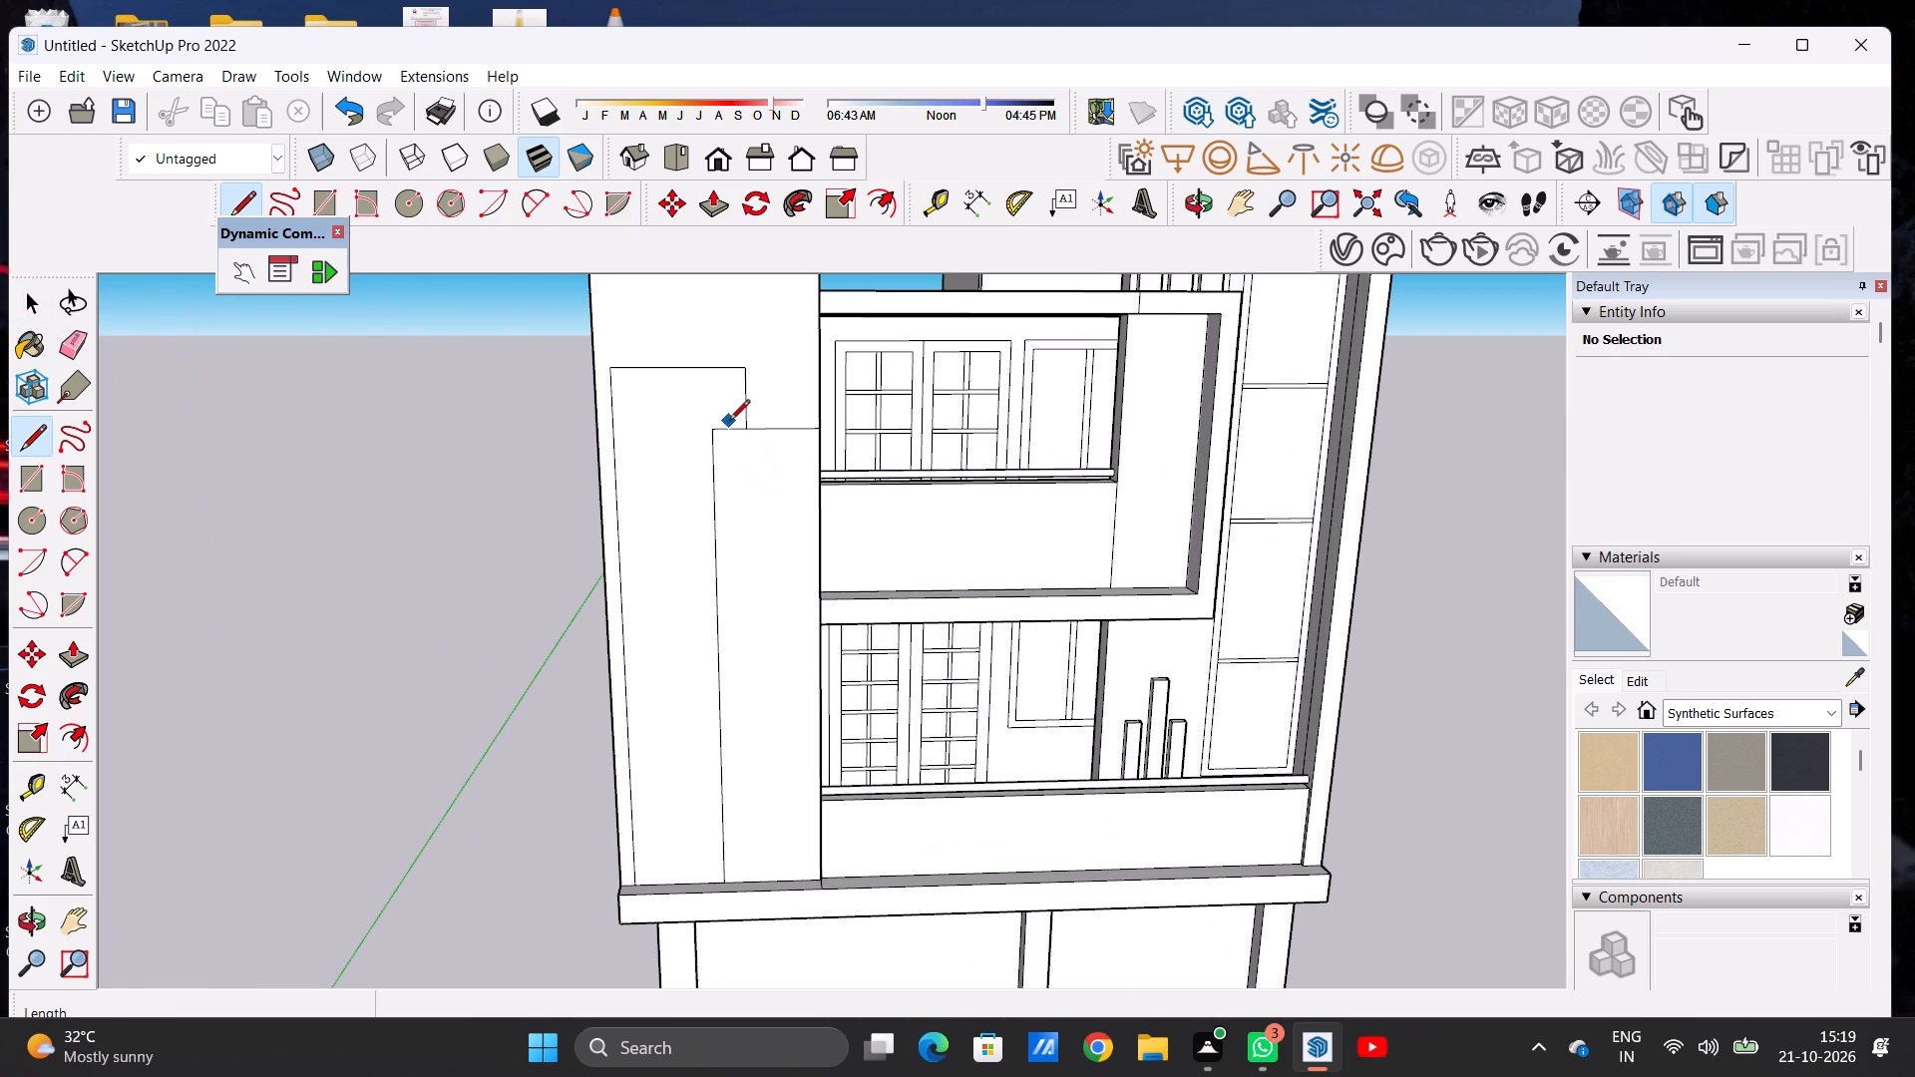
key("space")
Move the taller panel's short vertical edge above the lower panel slightly inward, toward the balcony side, widening the taller panel.
scroll(729, 422, "down", 2)
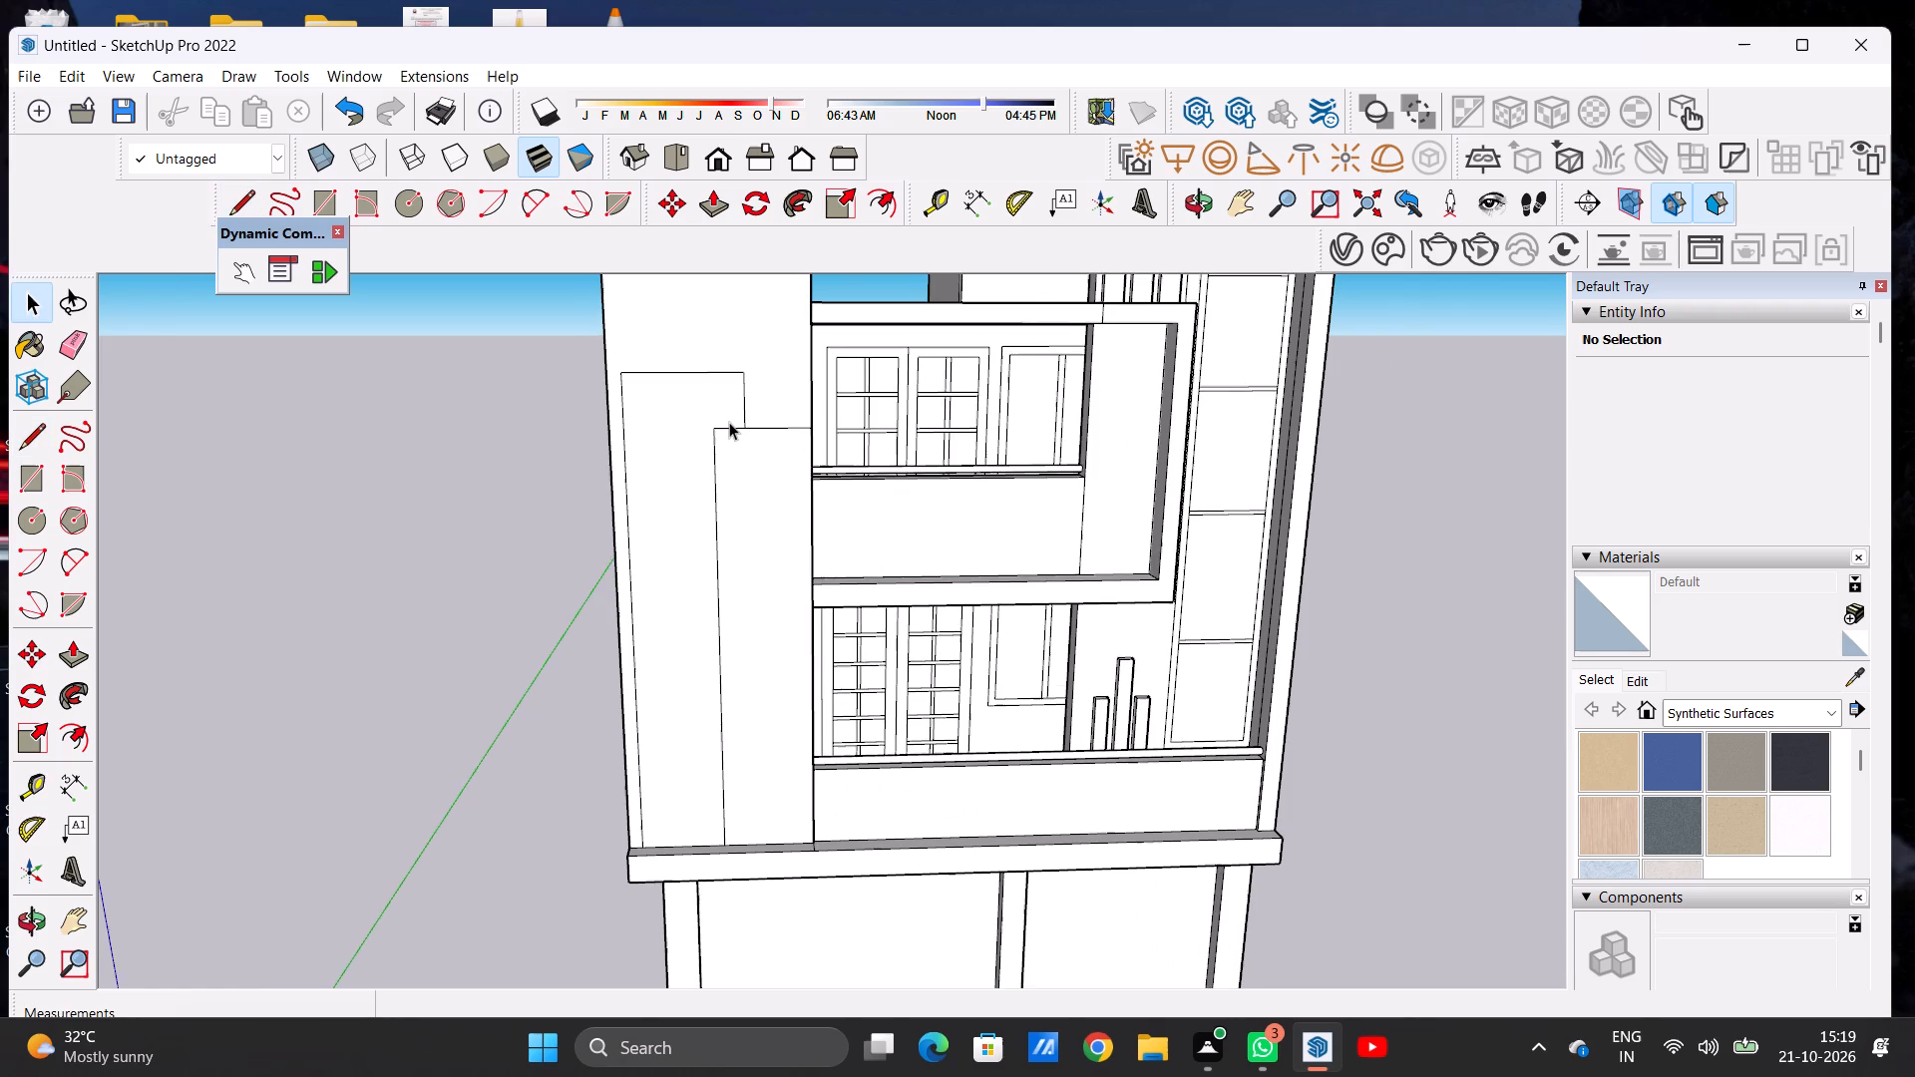
scroll(729, 422, "up", 5)
left_click(750, 400)
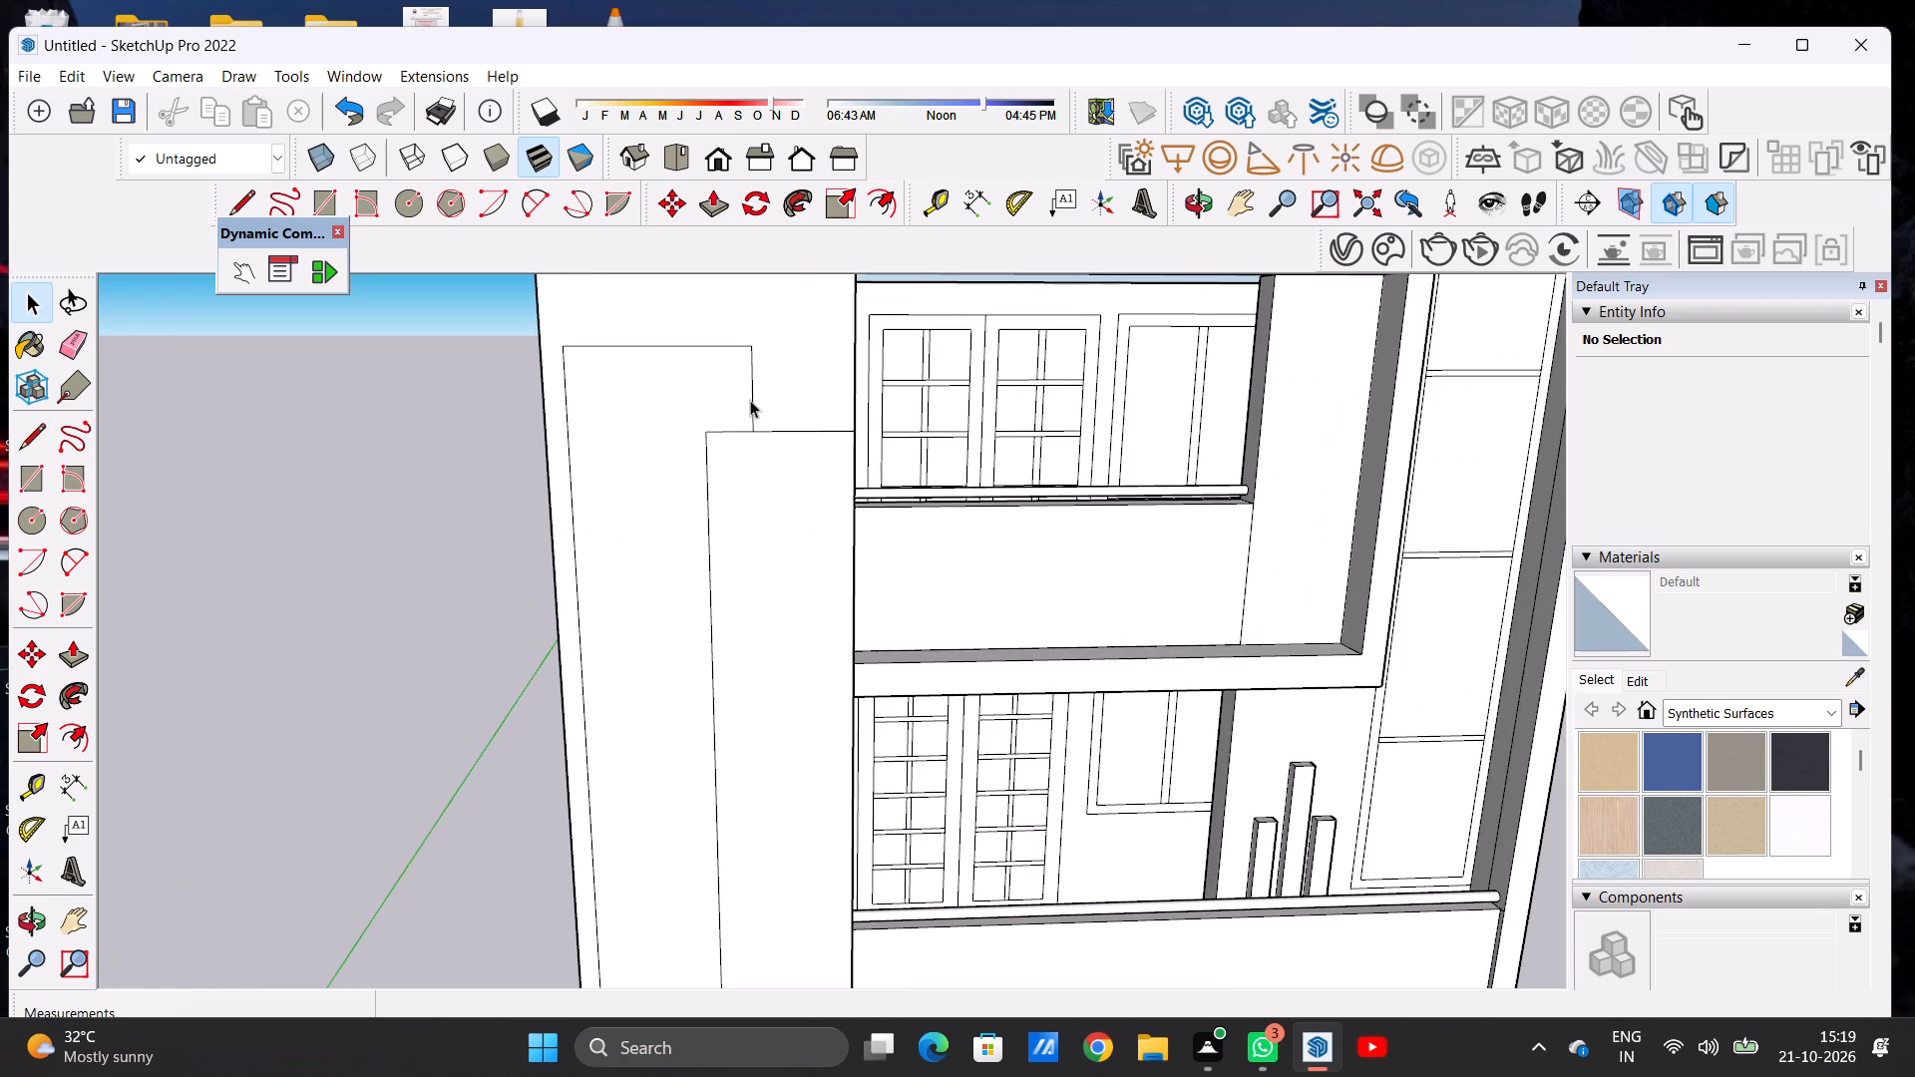
key("m")
left_click(750, 430)
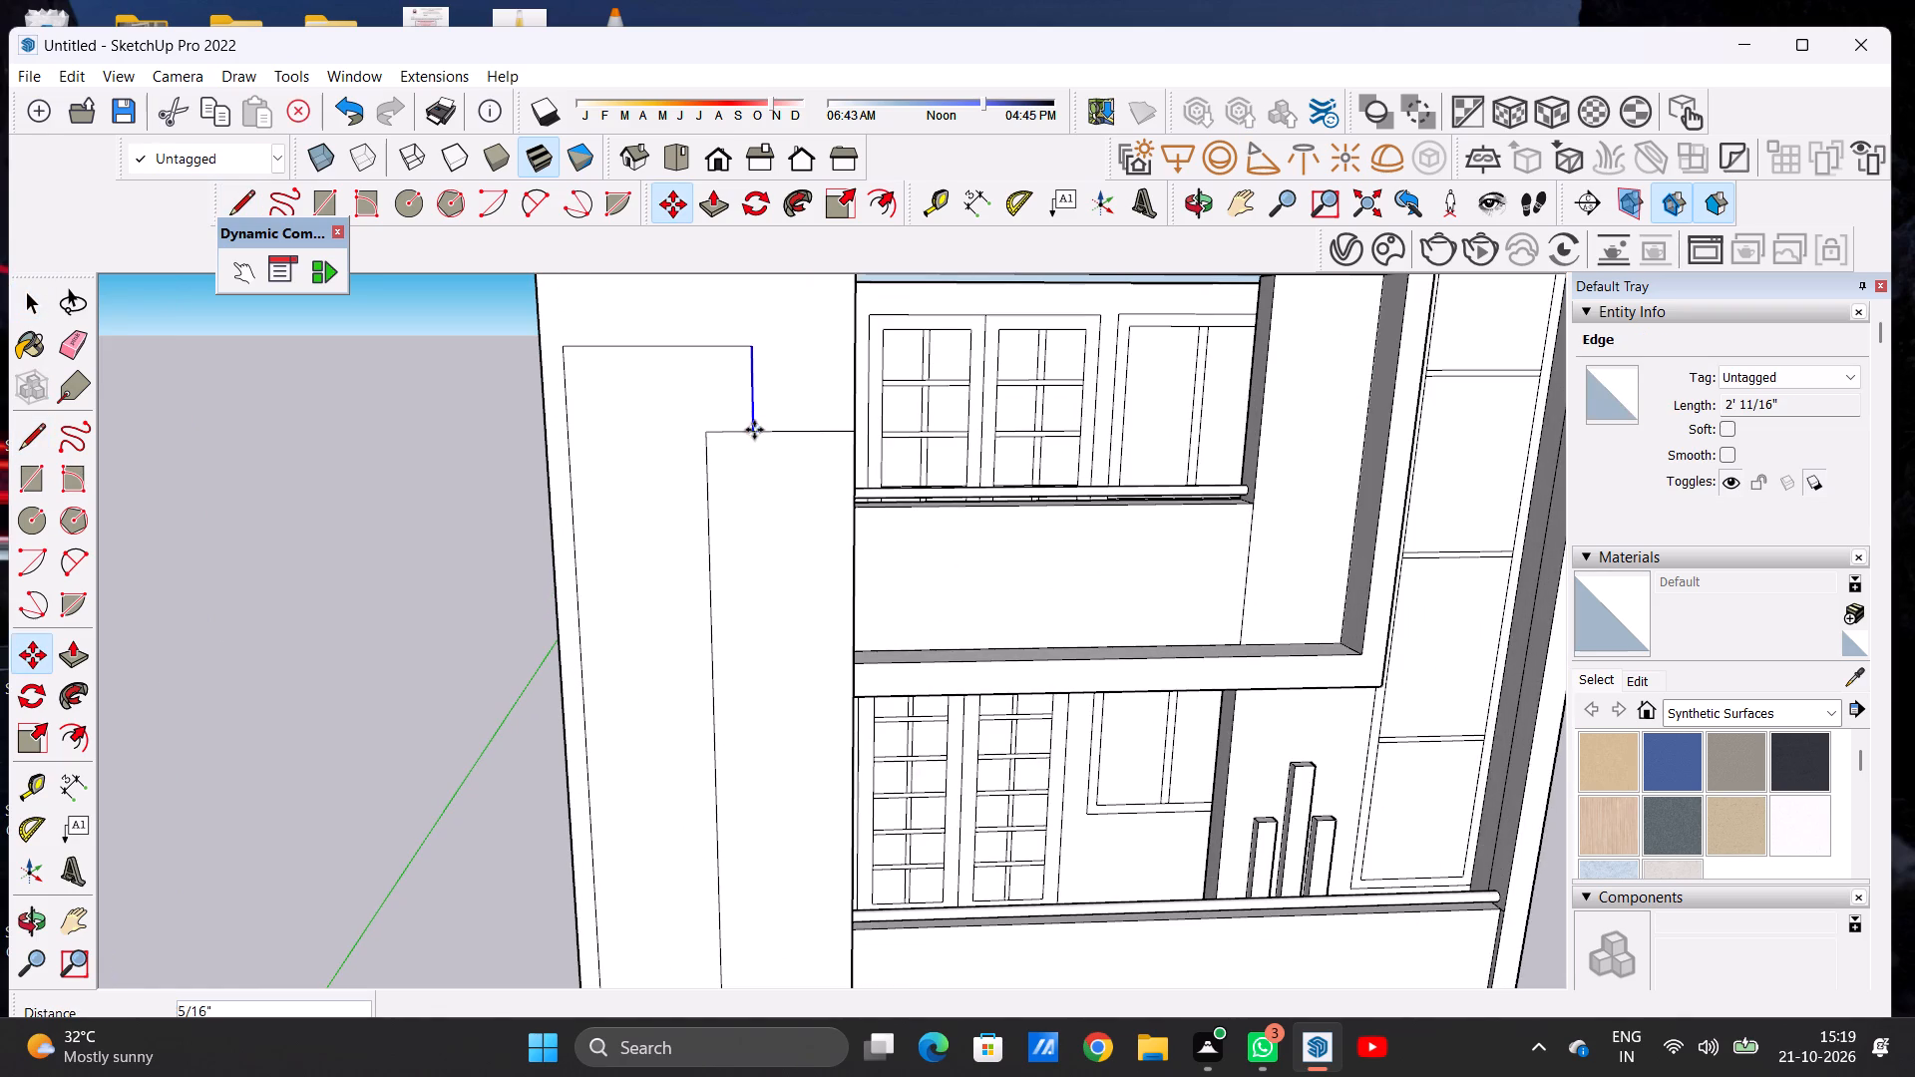
left_click(766, 427)
key("space")
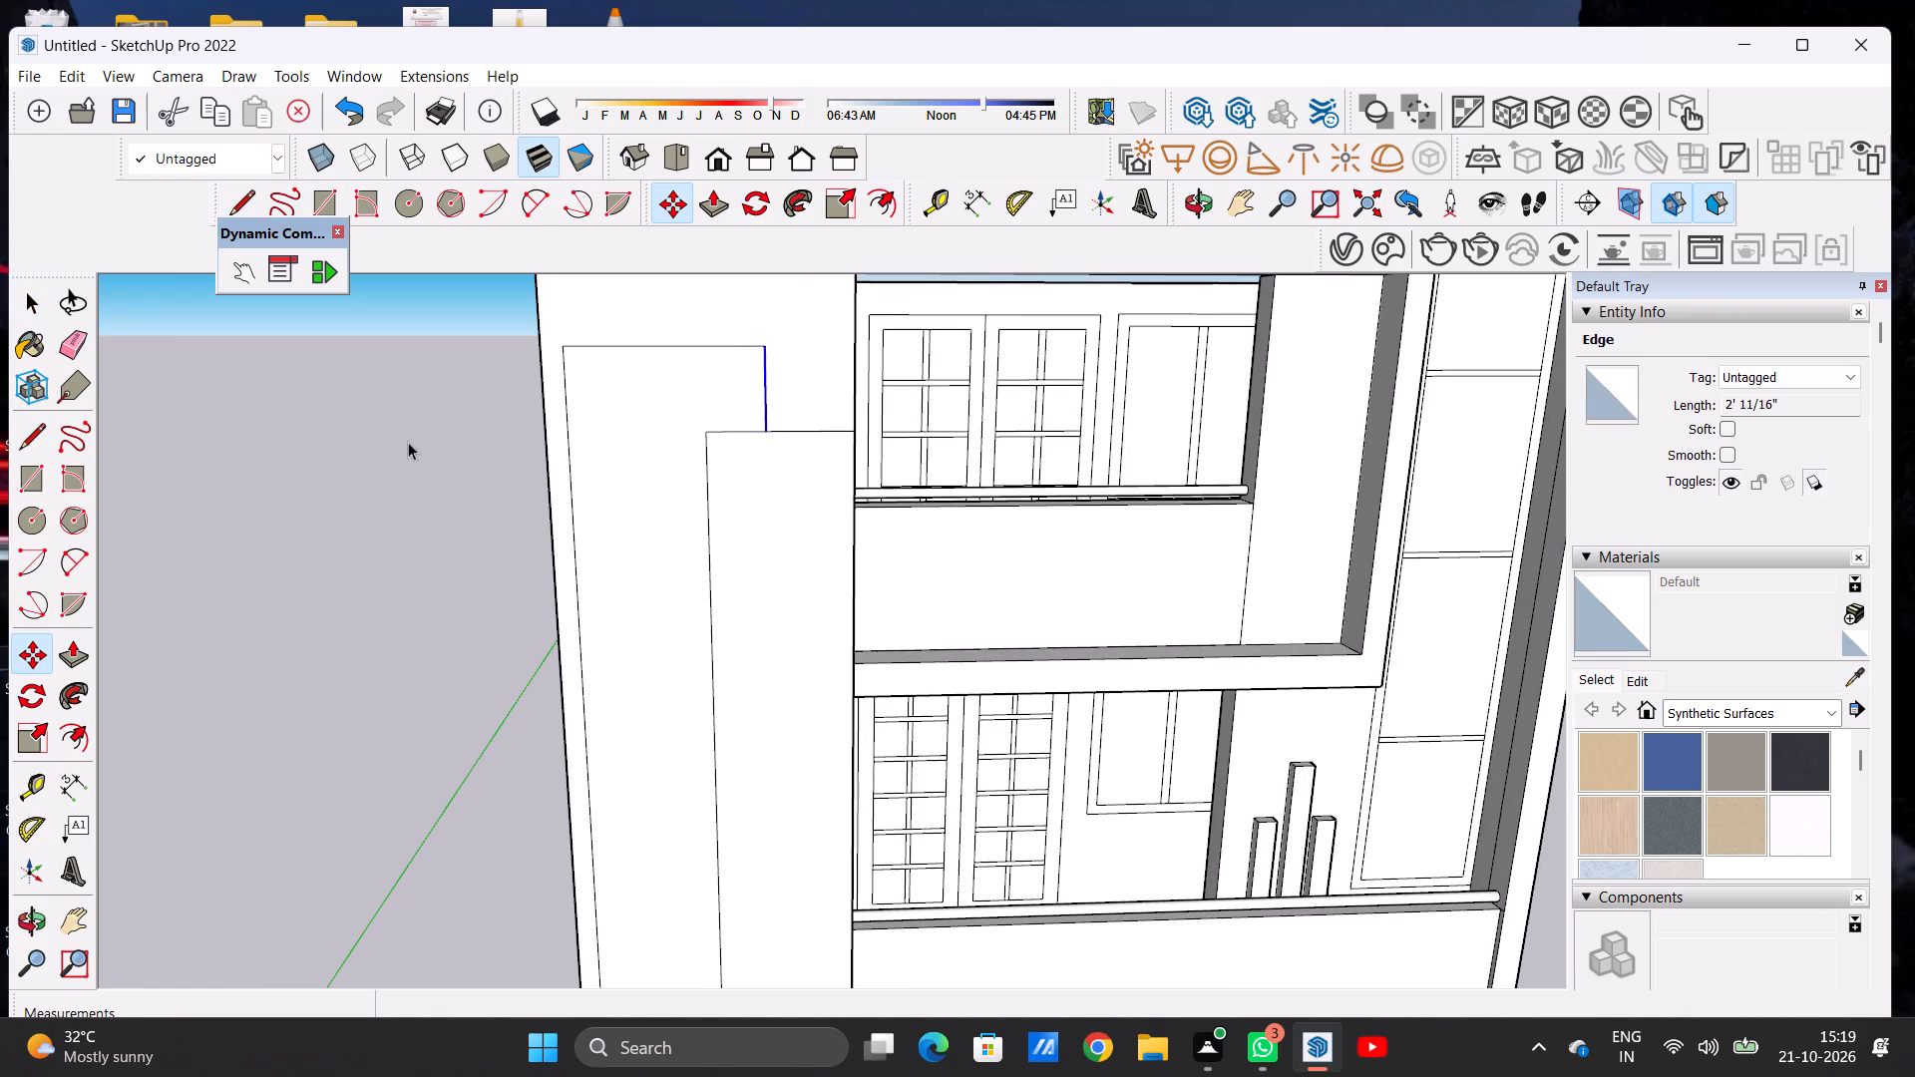
left_click(408, 442)
Draw an inner outline inside the taller panel: about 1' 6 13/16" up from the lower panel's top, 4' across, and 18' 7 7/8" down to the ledge.
key("l")
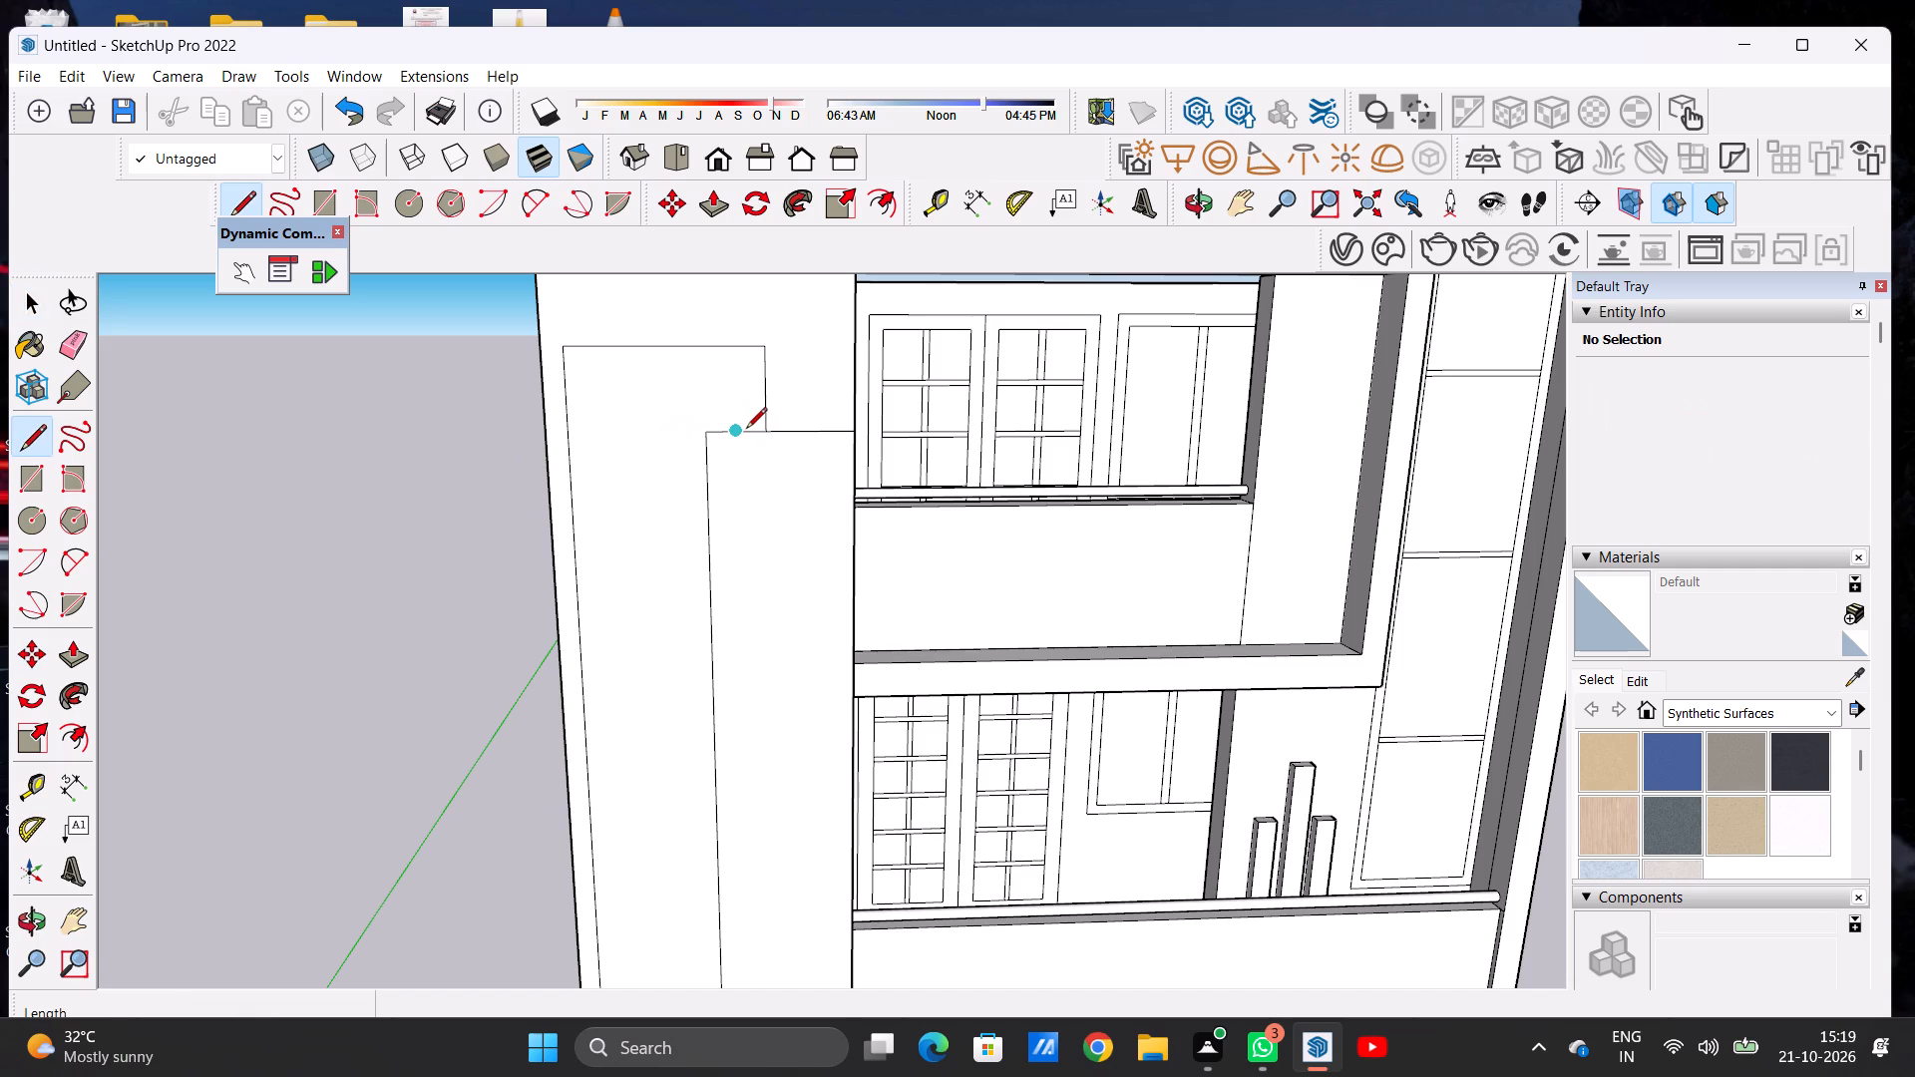
scroll(746, 430, "up", 5)
left_click(748, 430)
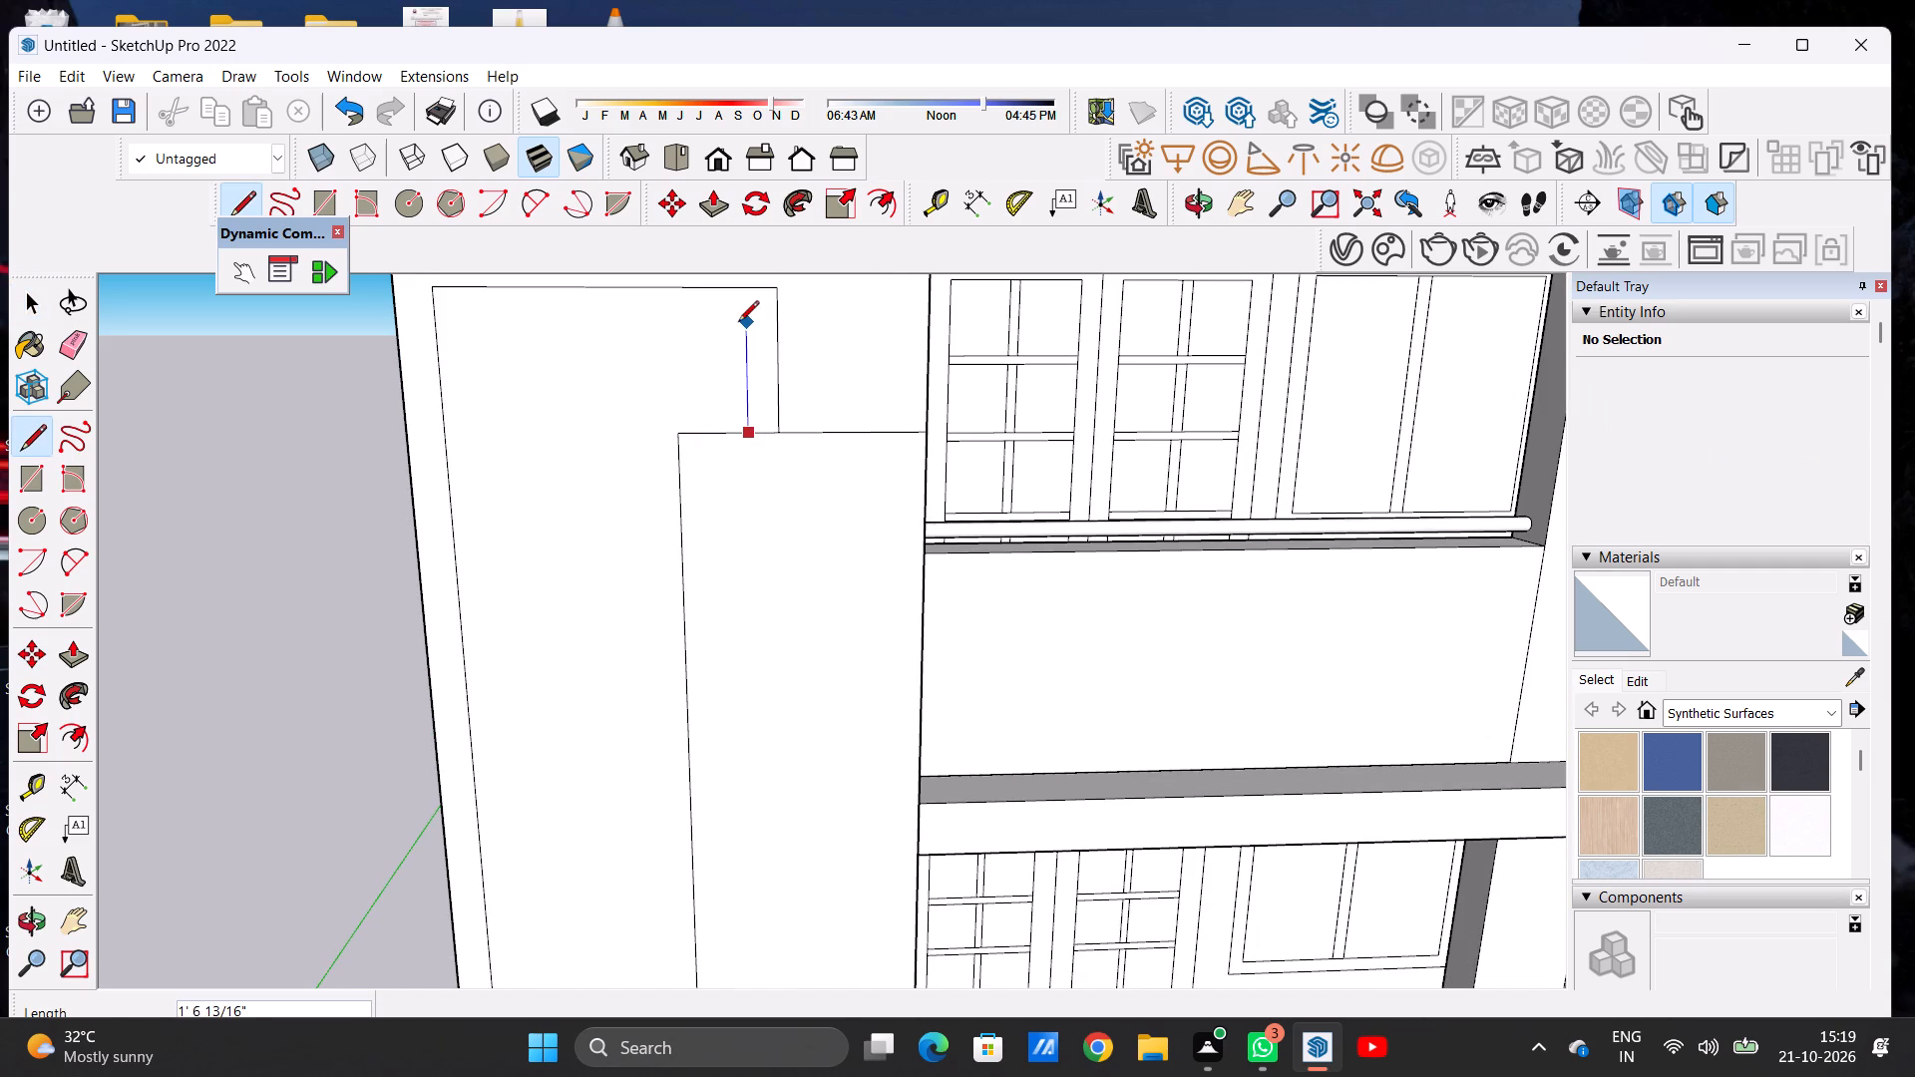
left_click(738, 323)
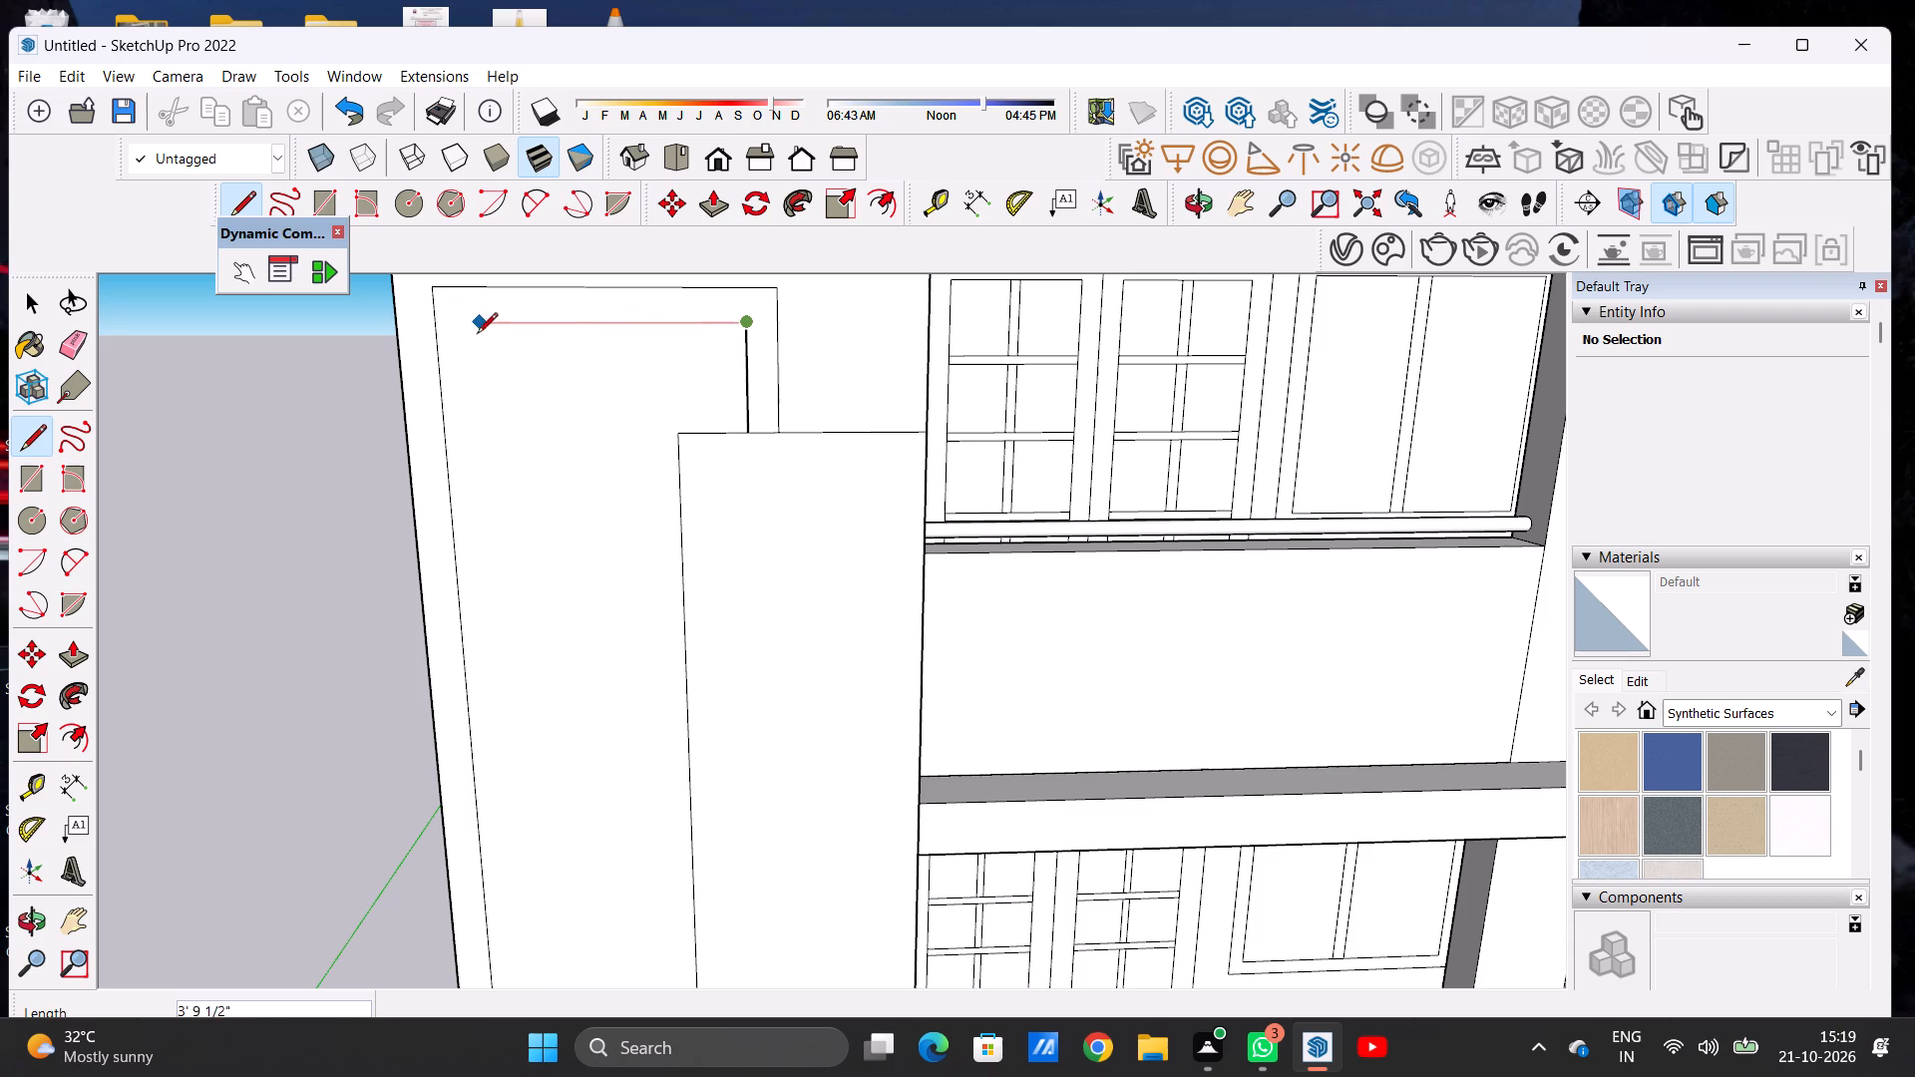
left_click(466, 327)
scroll(494, 418, "down", 12)
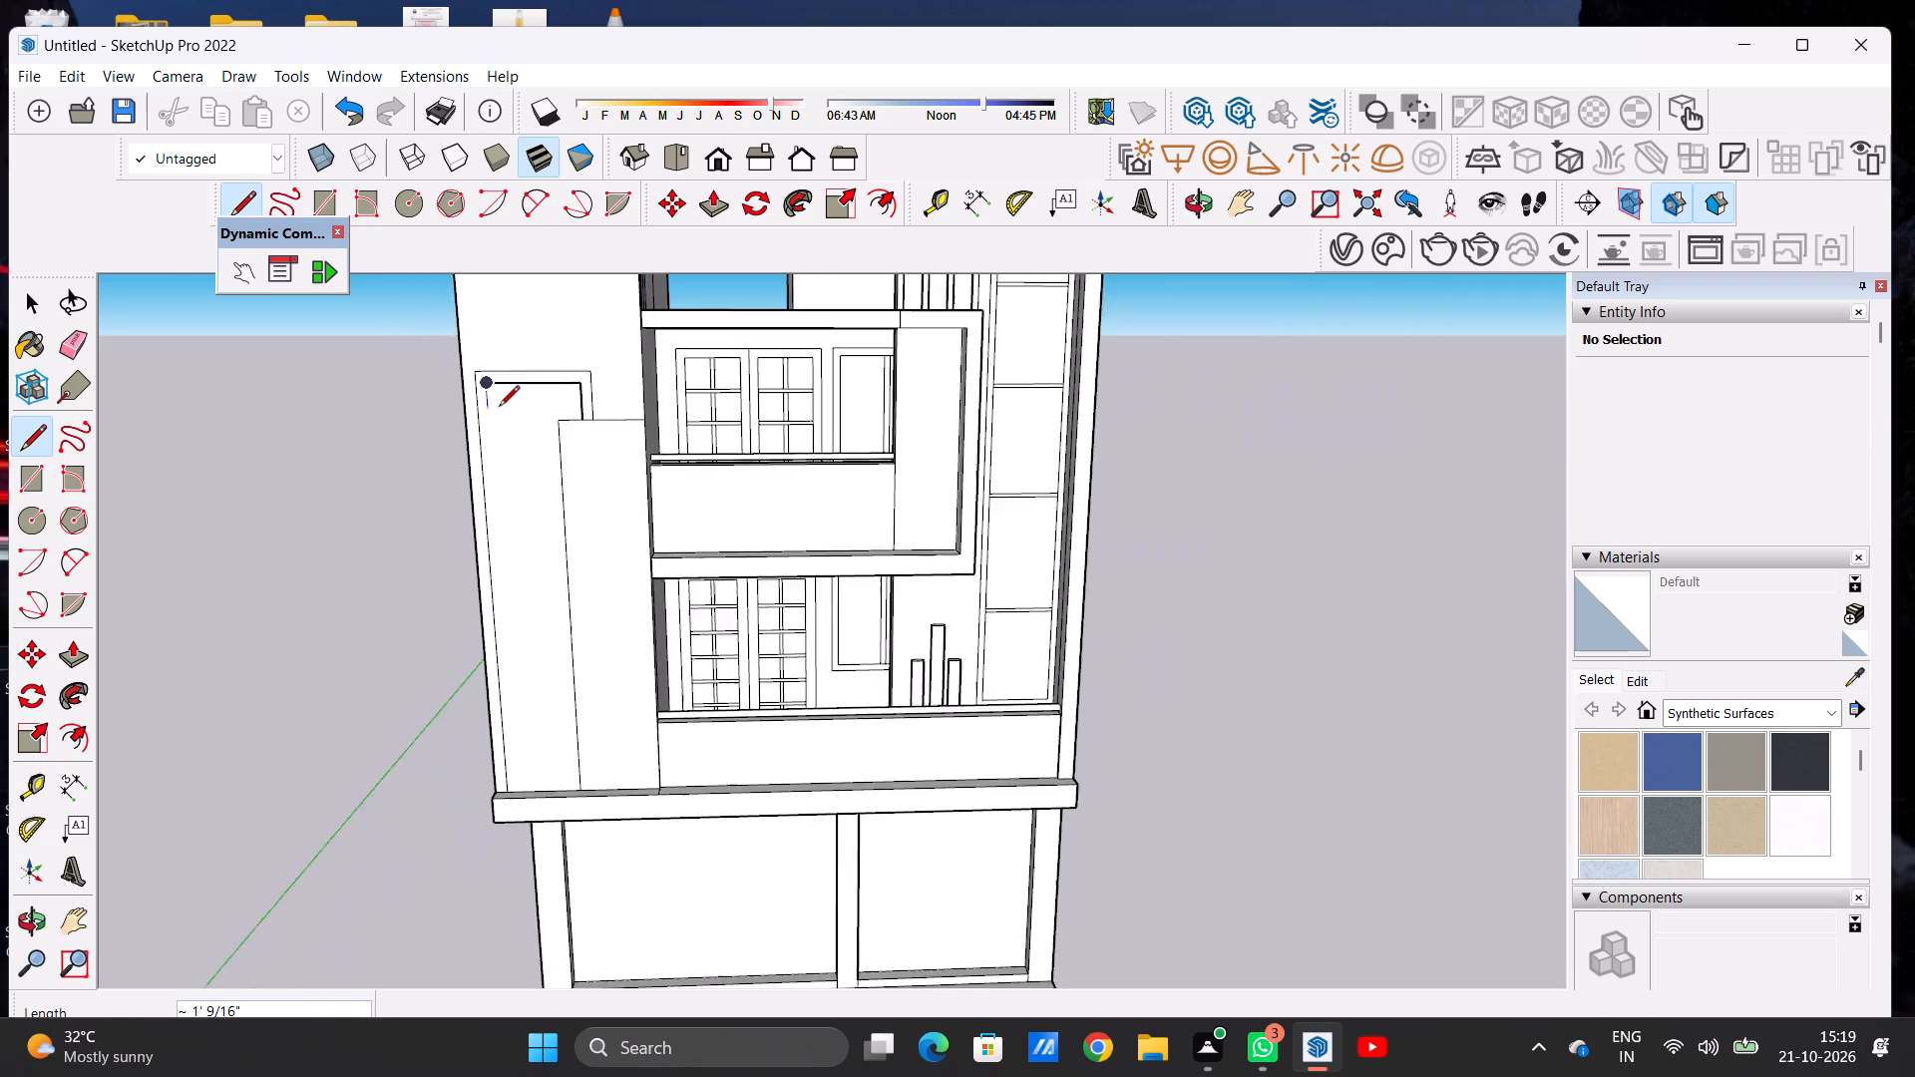
scroll(499, 408, "down", 9)
scroll(509, 543, "up", 12)
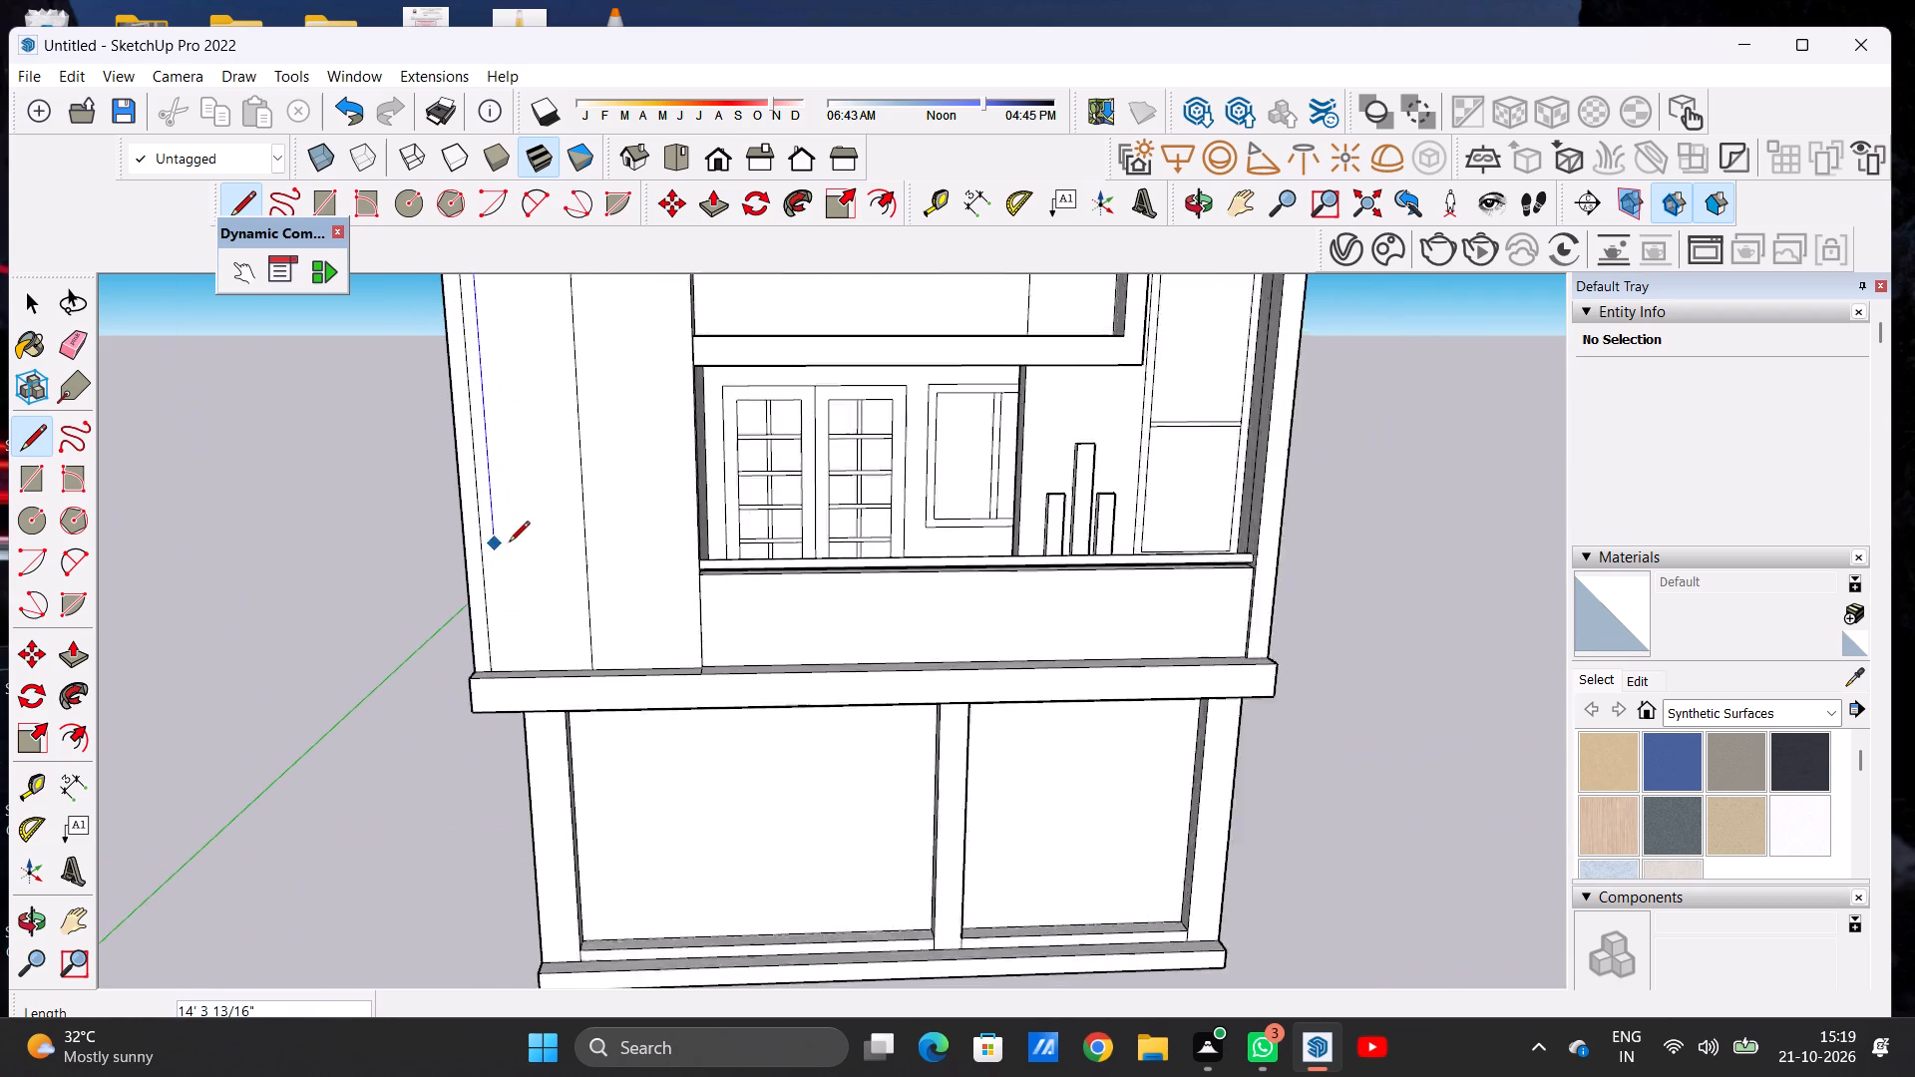
left_click(509, 684)
key("space")
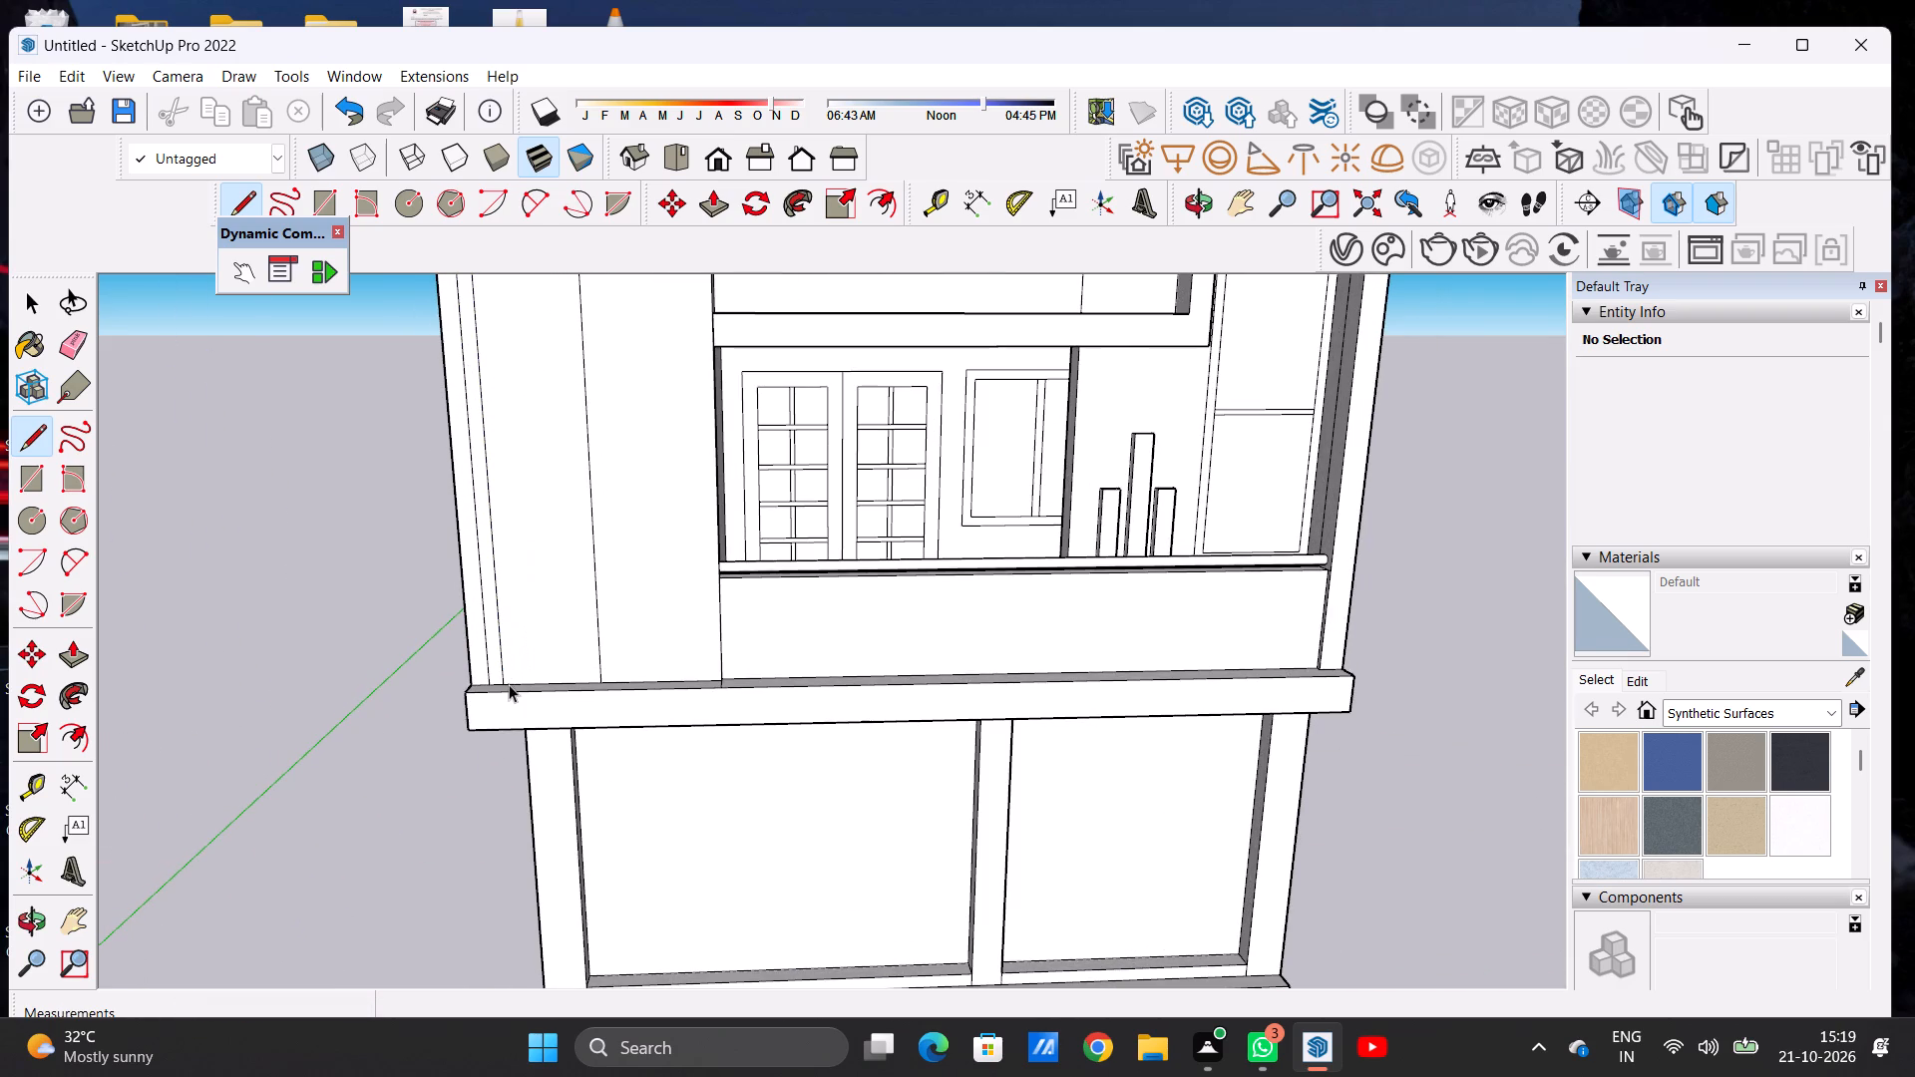
Move the inner outline's long vertical edge about 4 3/4" away from the taller panel's outer edge.
left_click(499, 635)
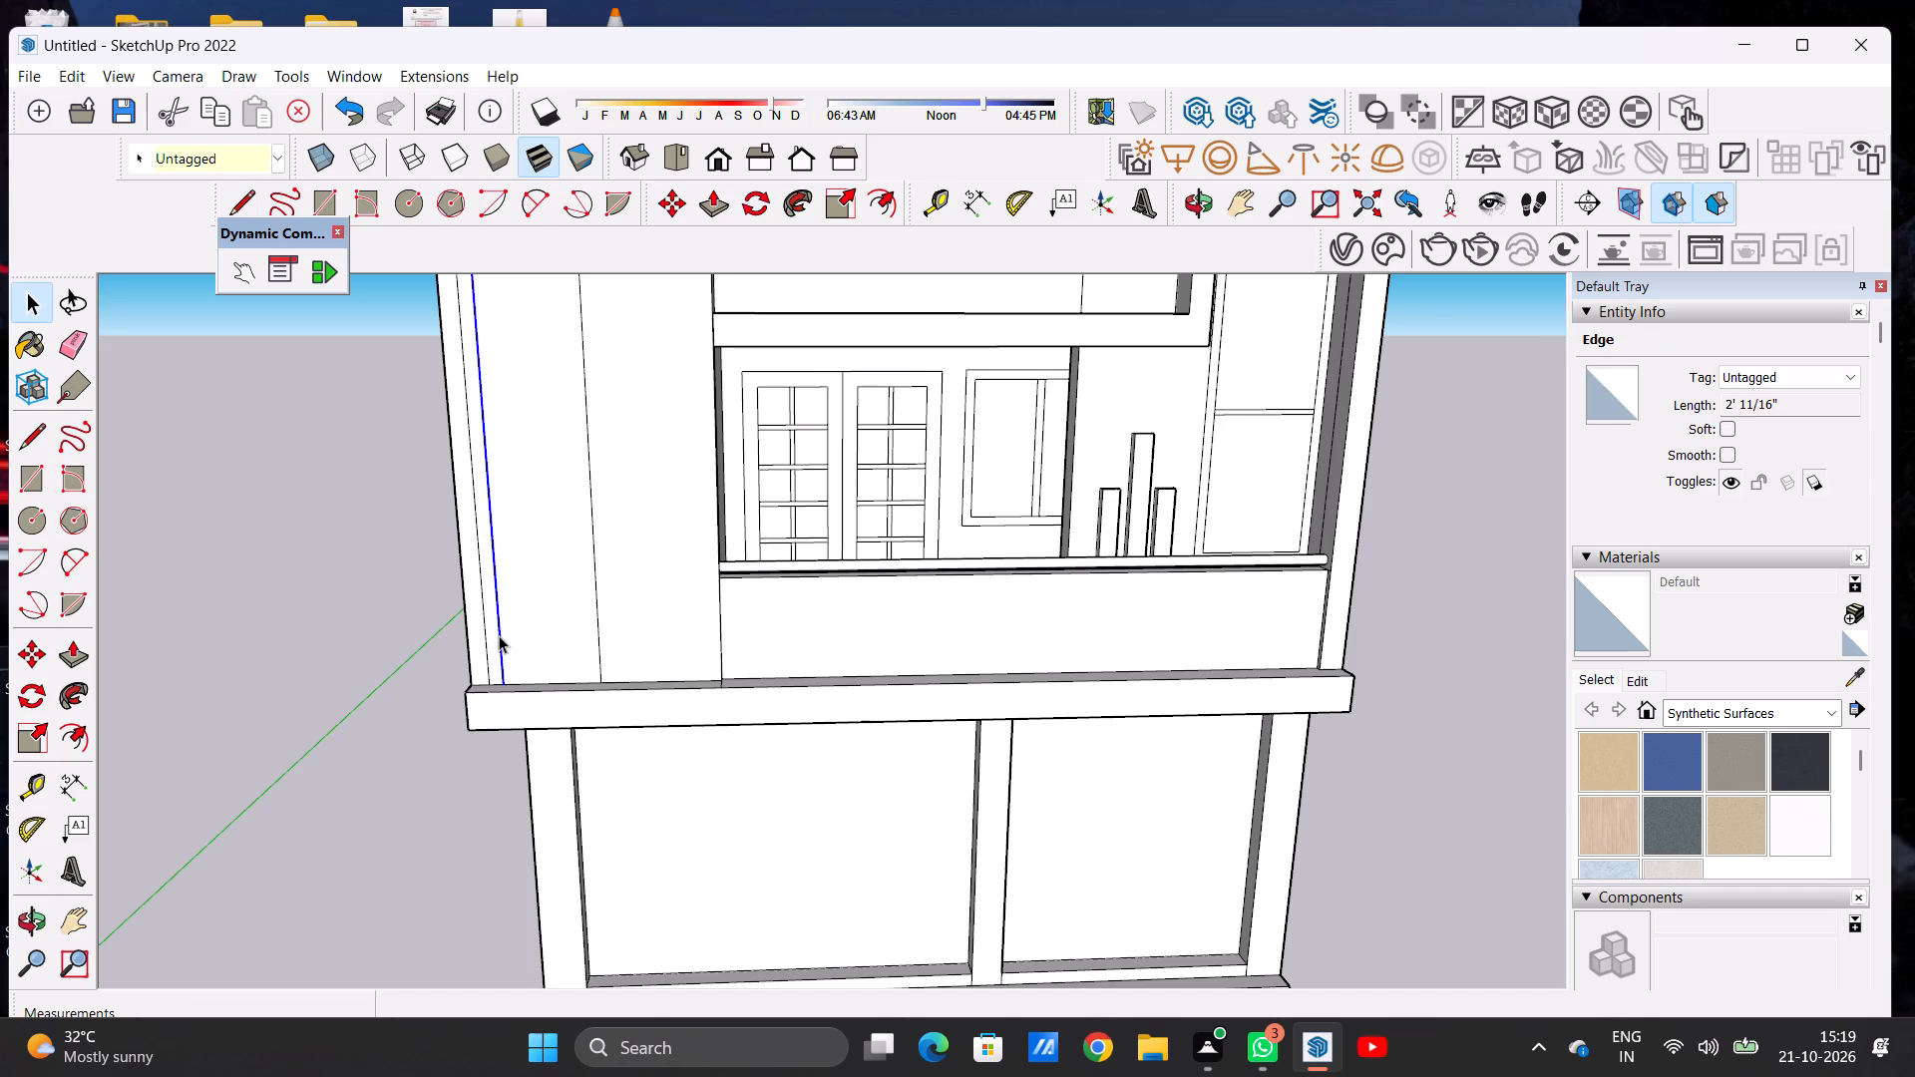
key("m")
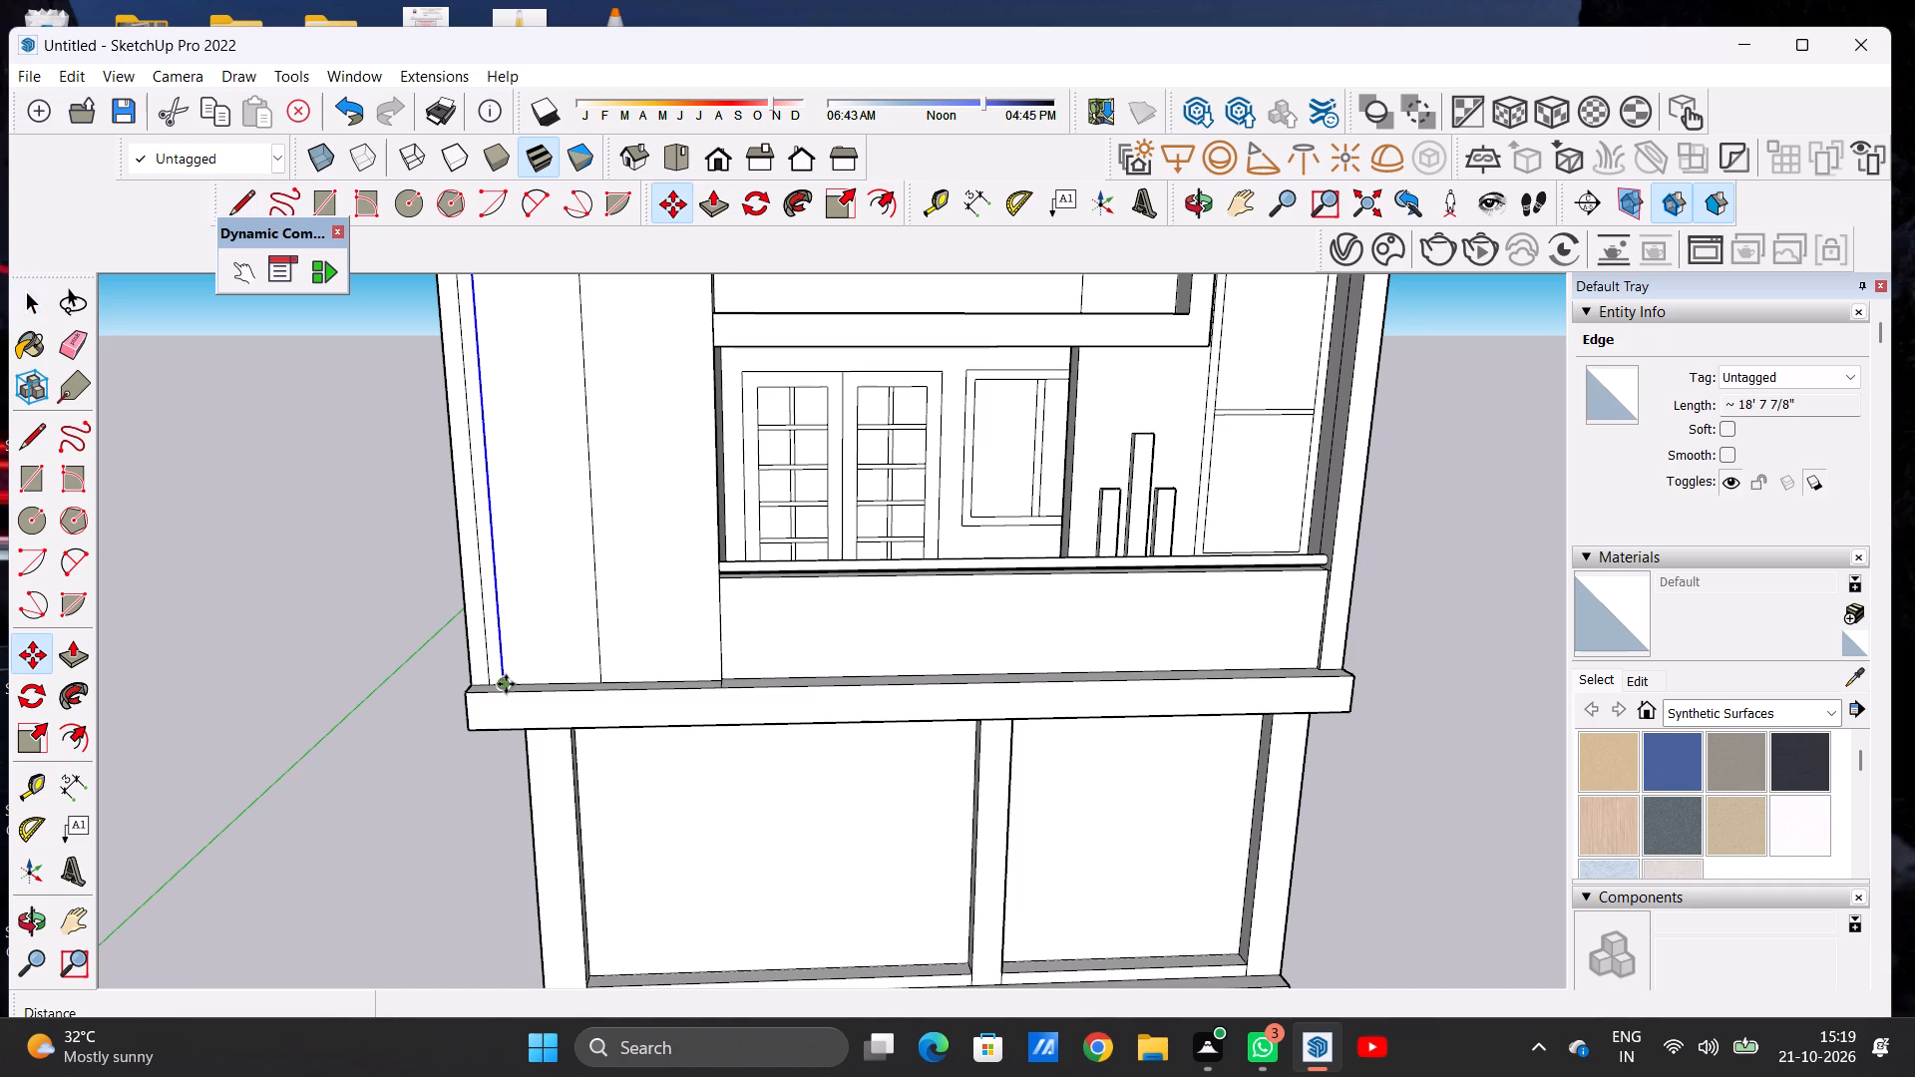
left_click(506, 684)
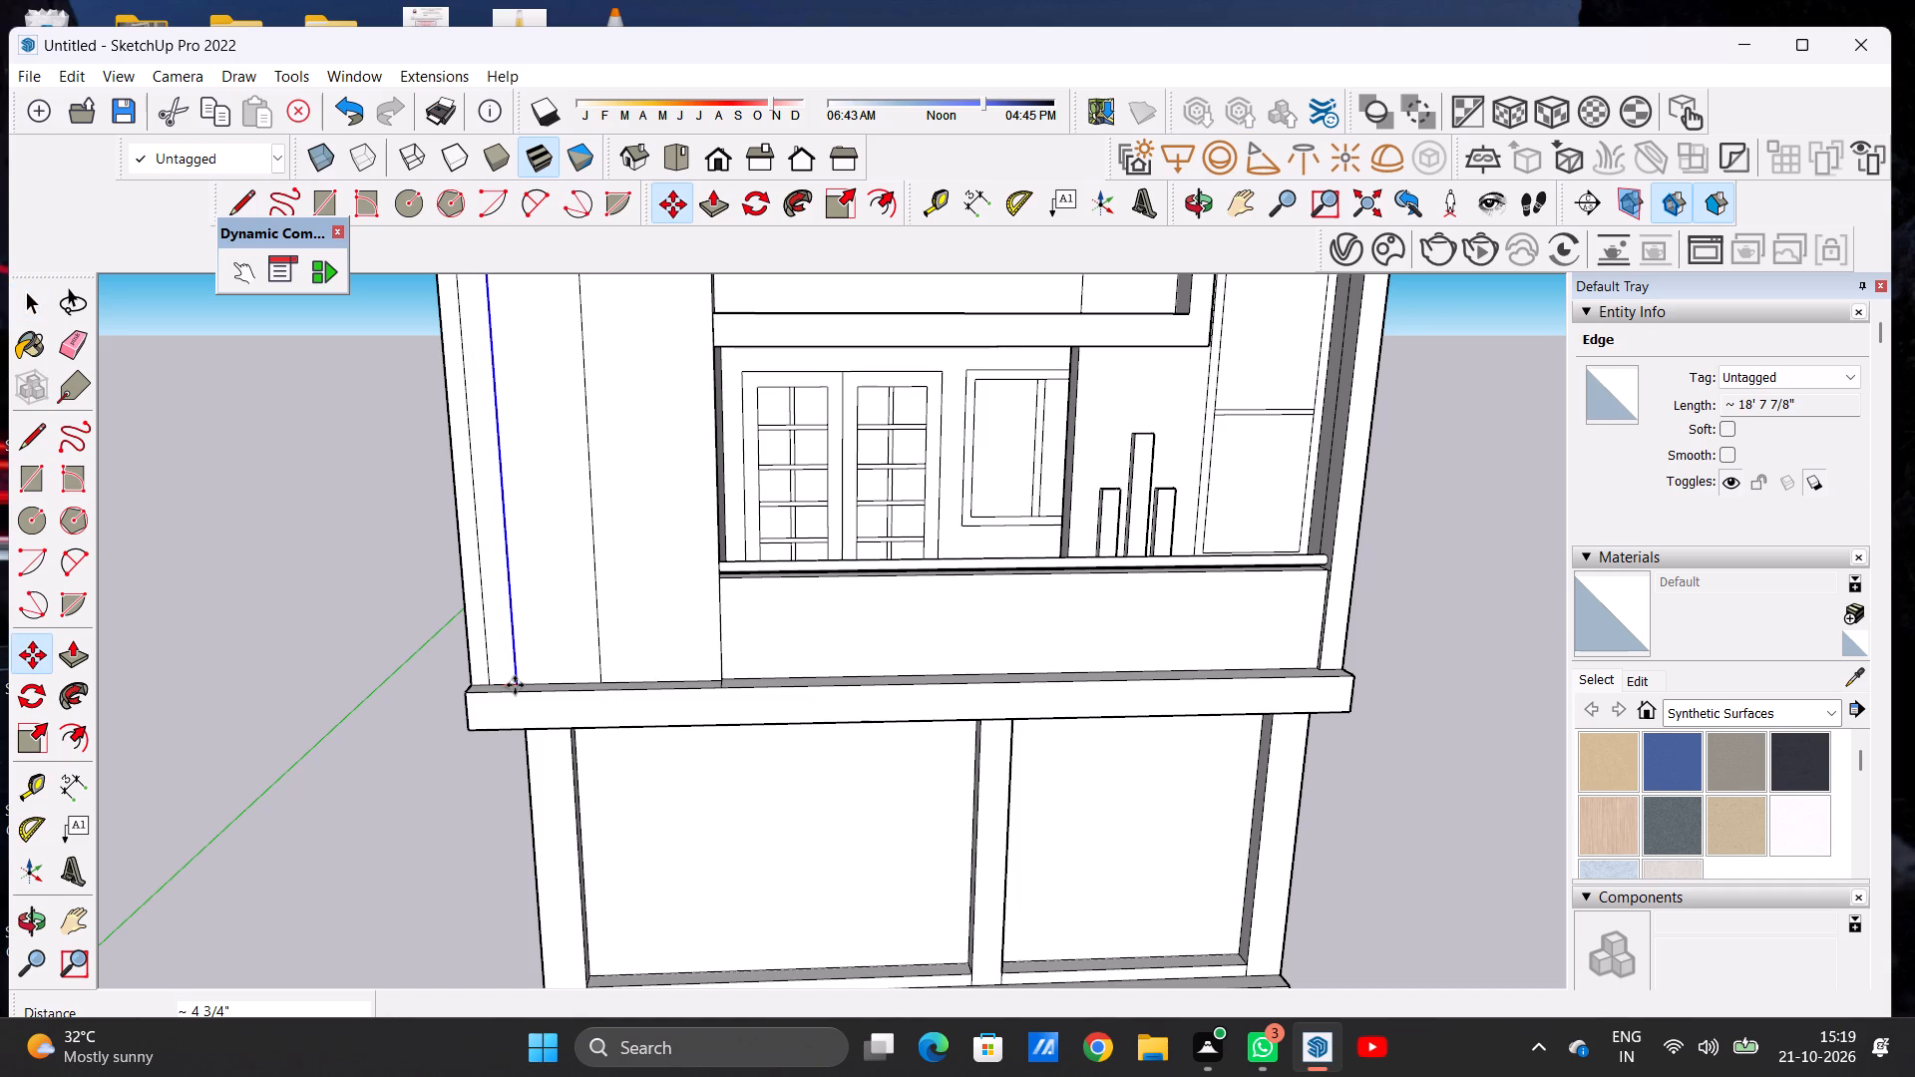
left_click(515, 685)
key("space")
Move the inner outline's top edge slightly down to widen the gap below the taller panel's top edge.
scroll(641, 657, "down", 14)
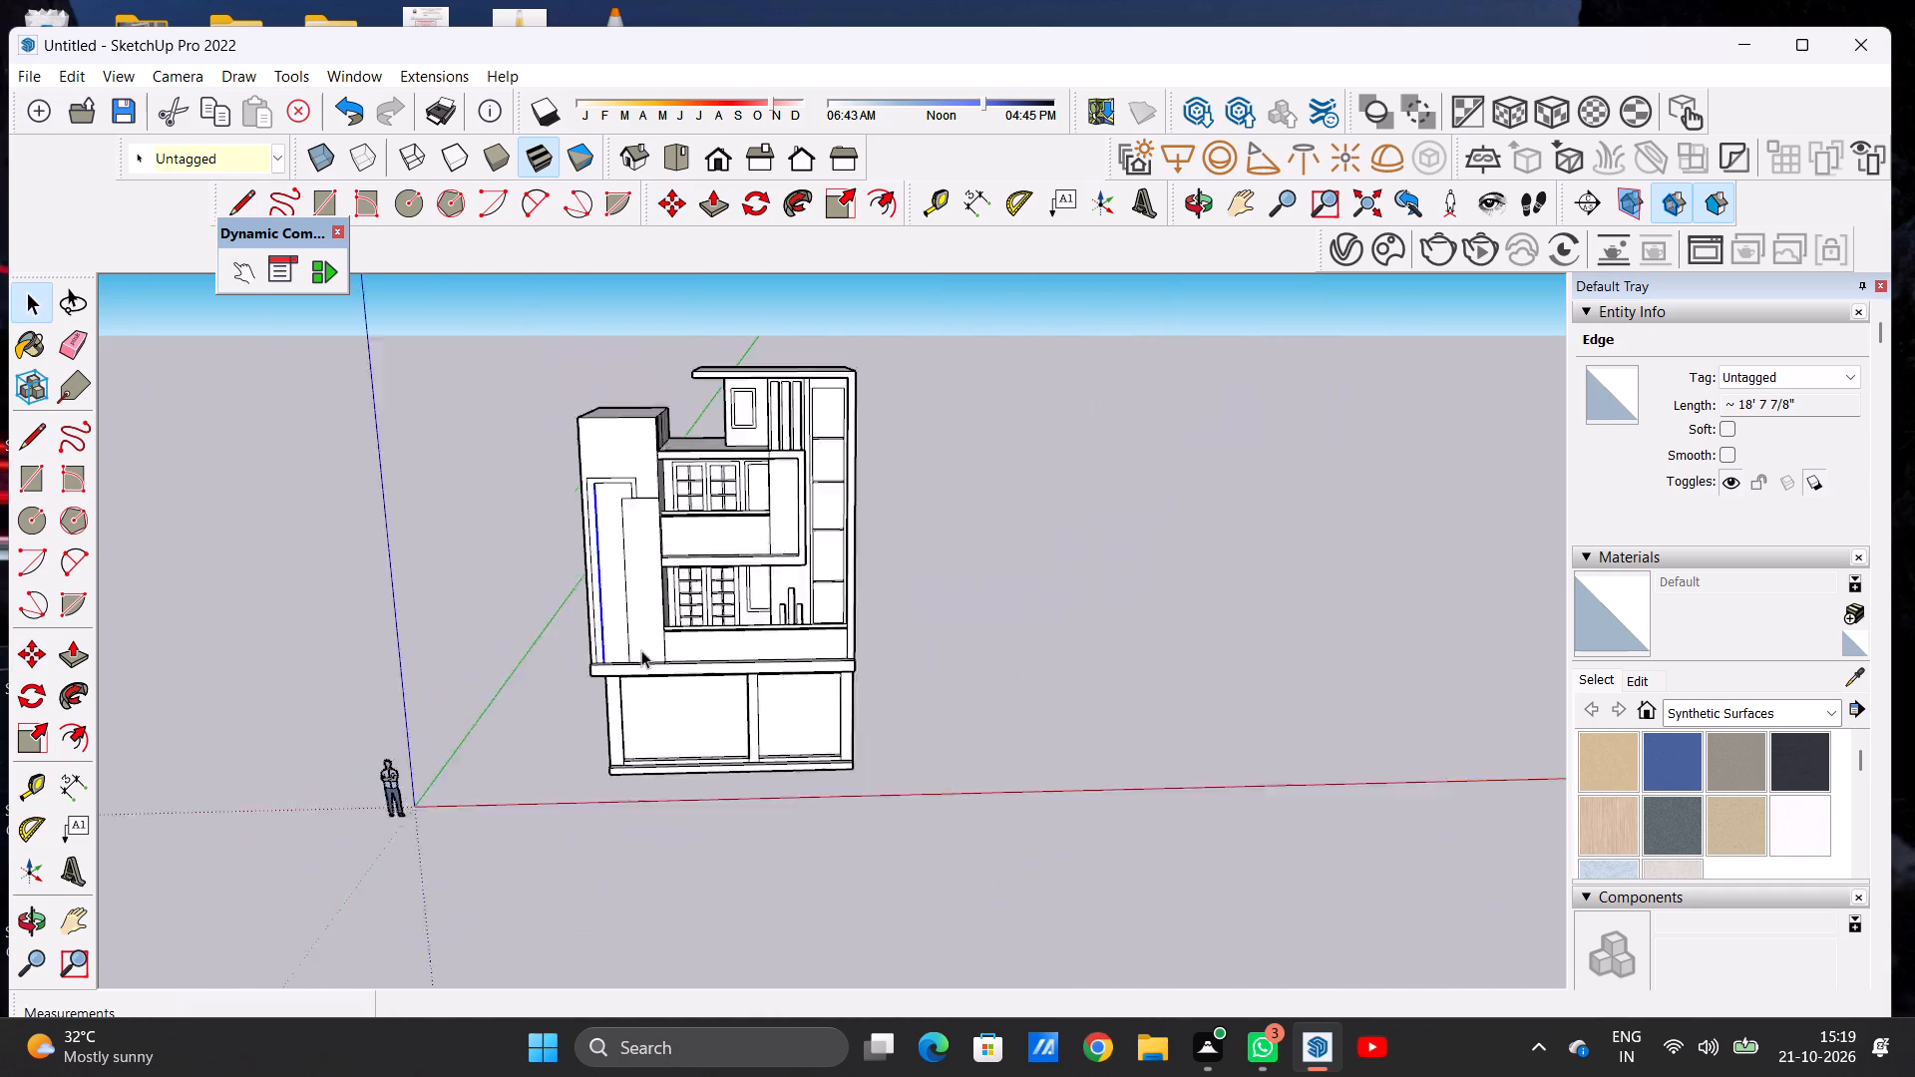
scroll(641, 650, "down", 2)
scroll(623, 527, "up", 20)
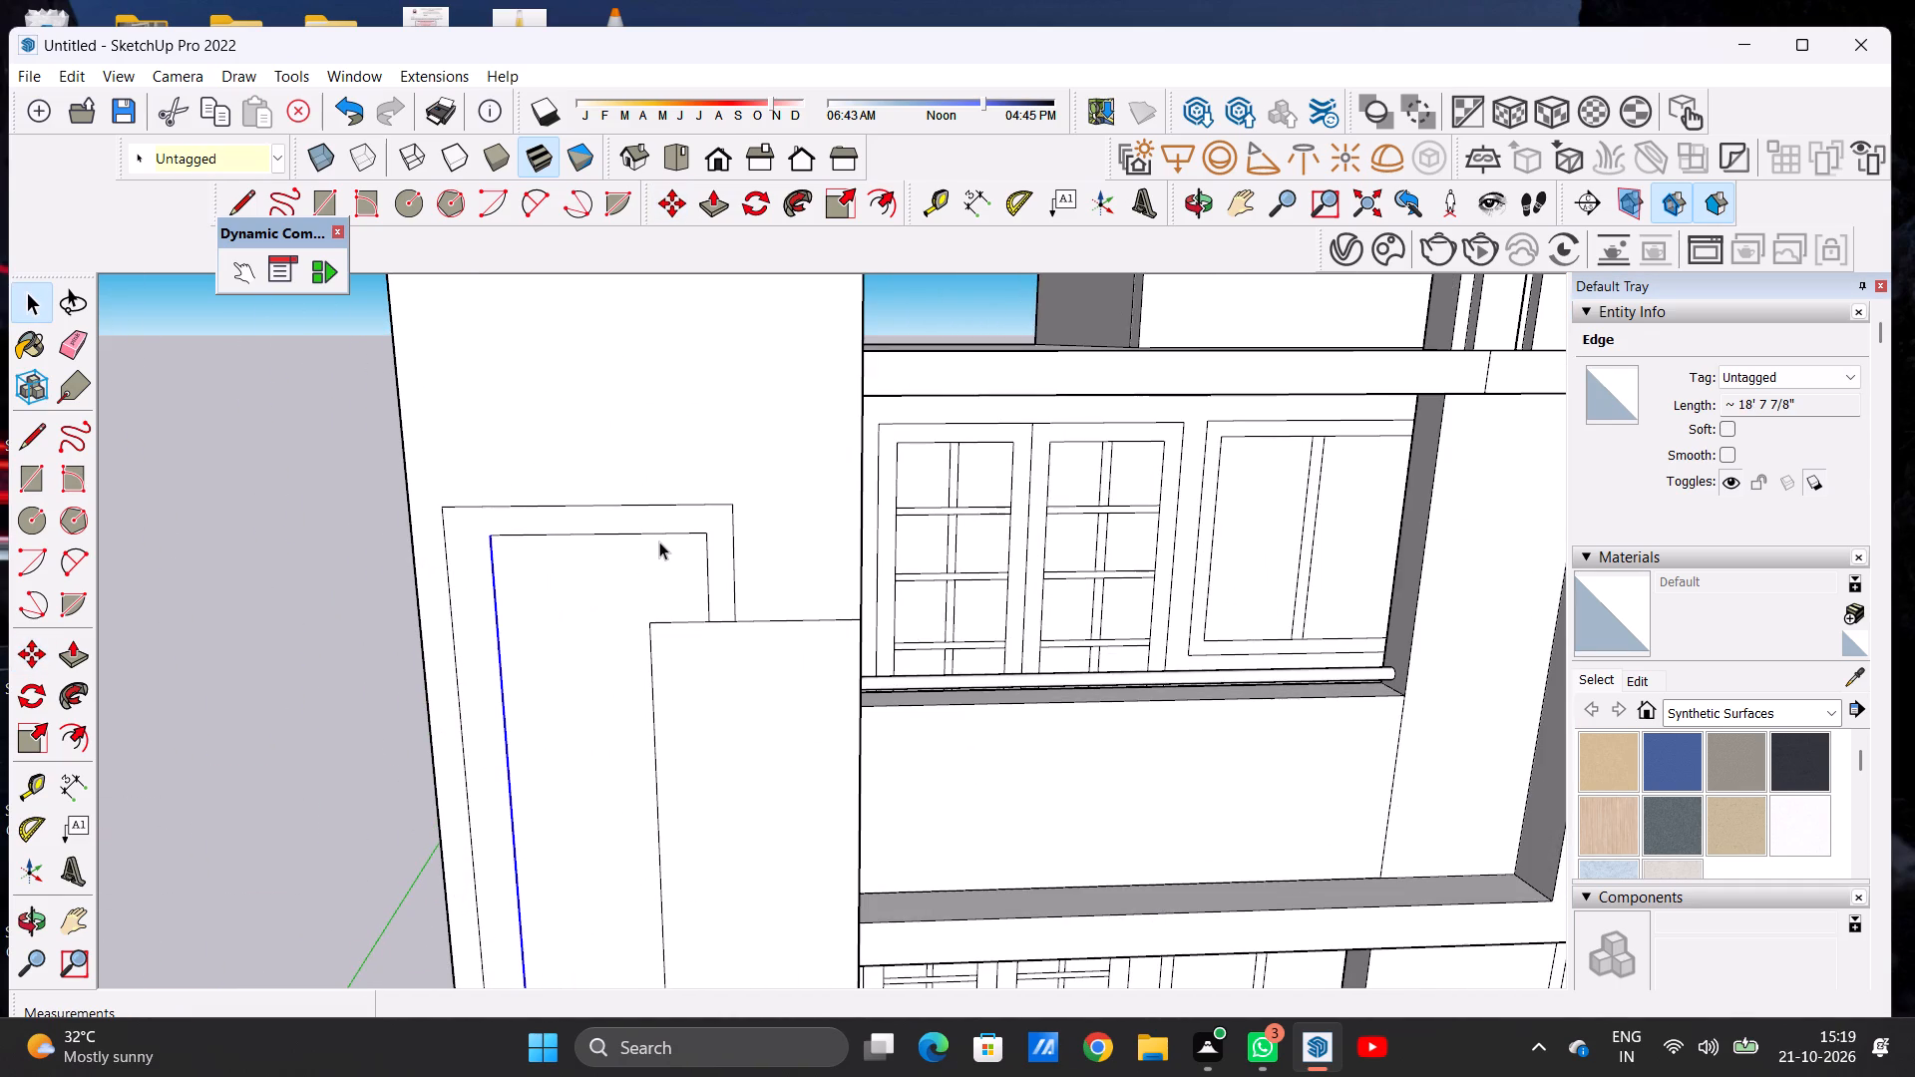
left_click(661, 531)
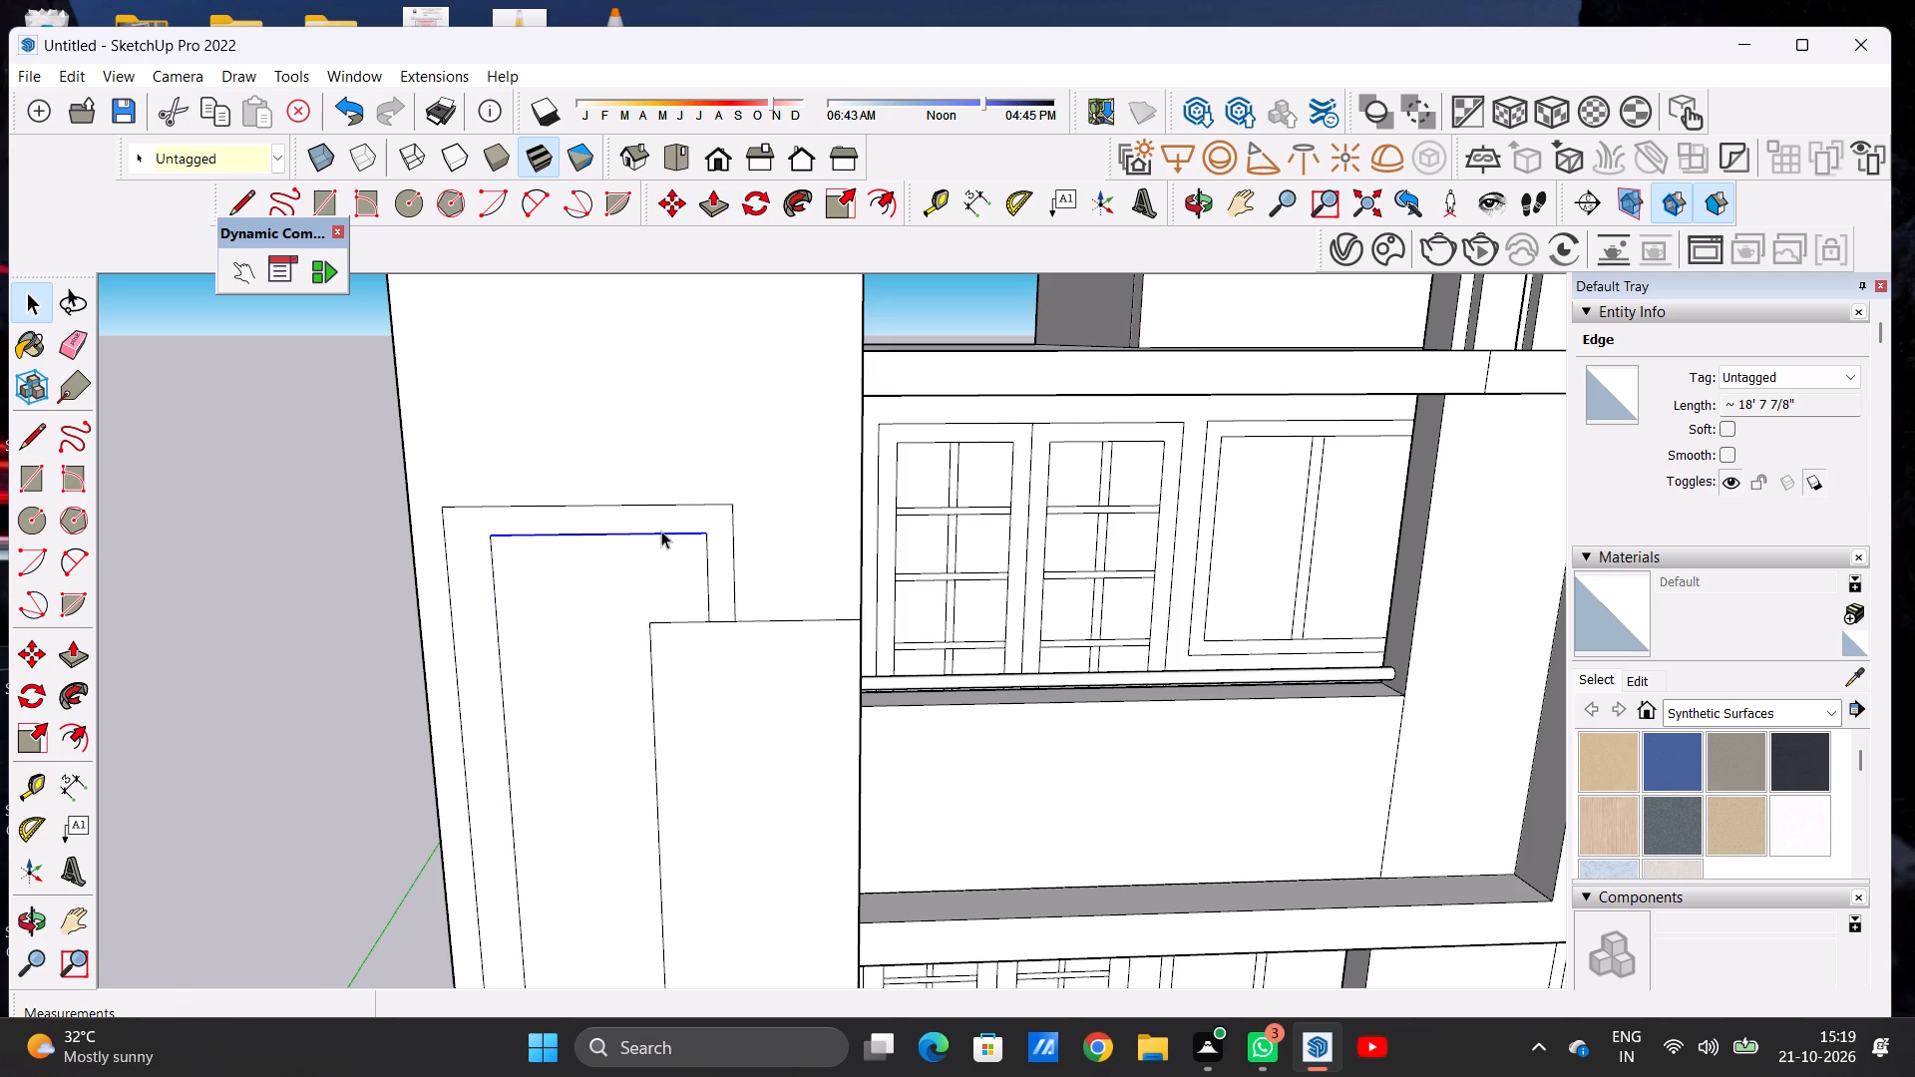
key("m")
left_click(699, 538)
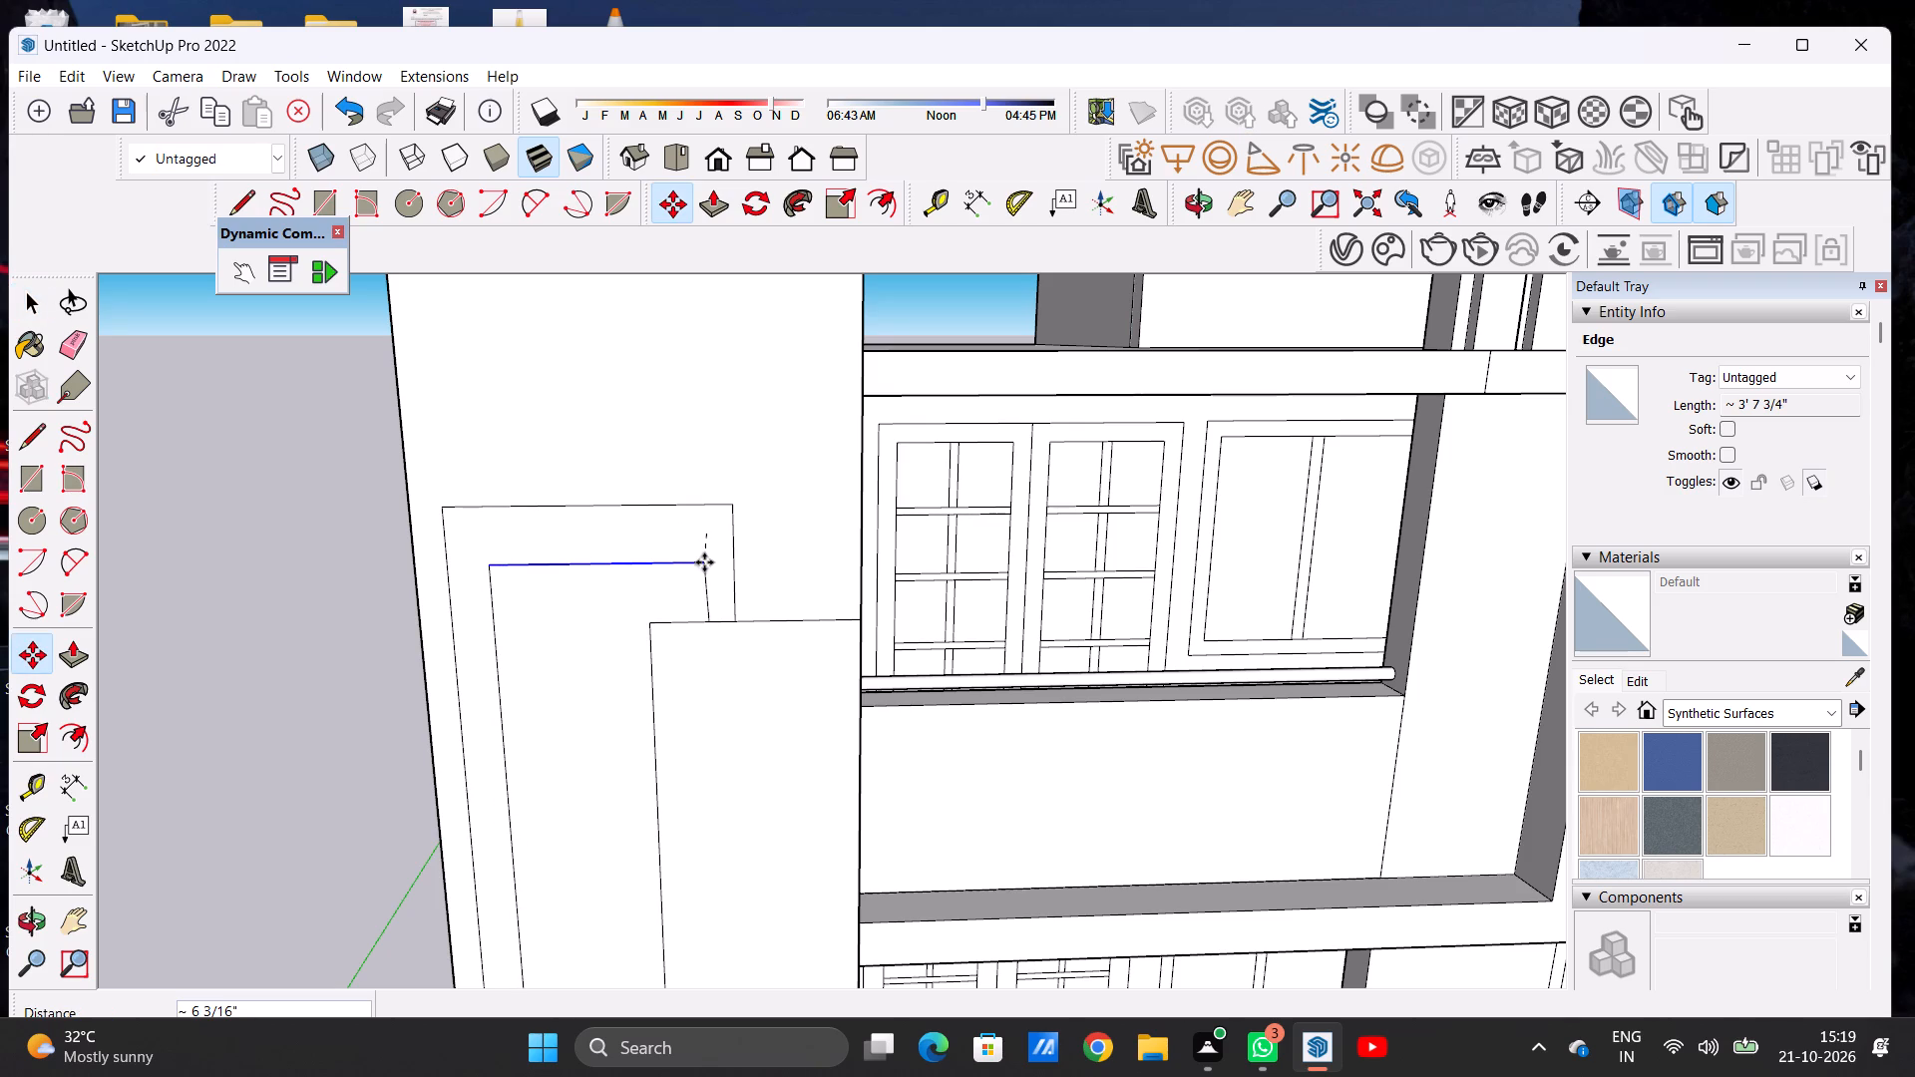
left_click(705, 550)
key("space")
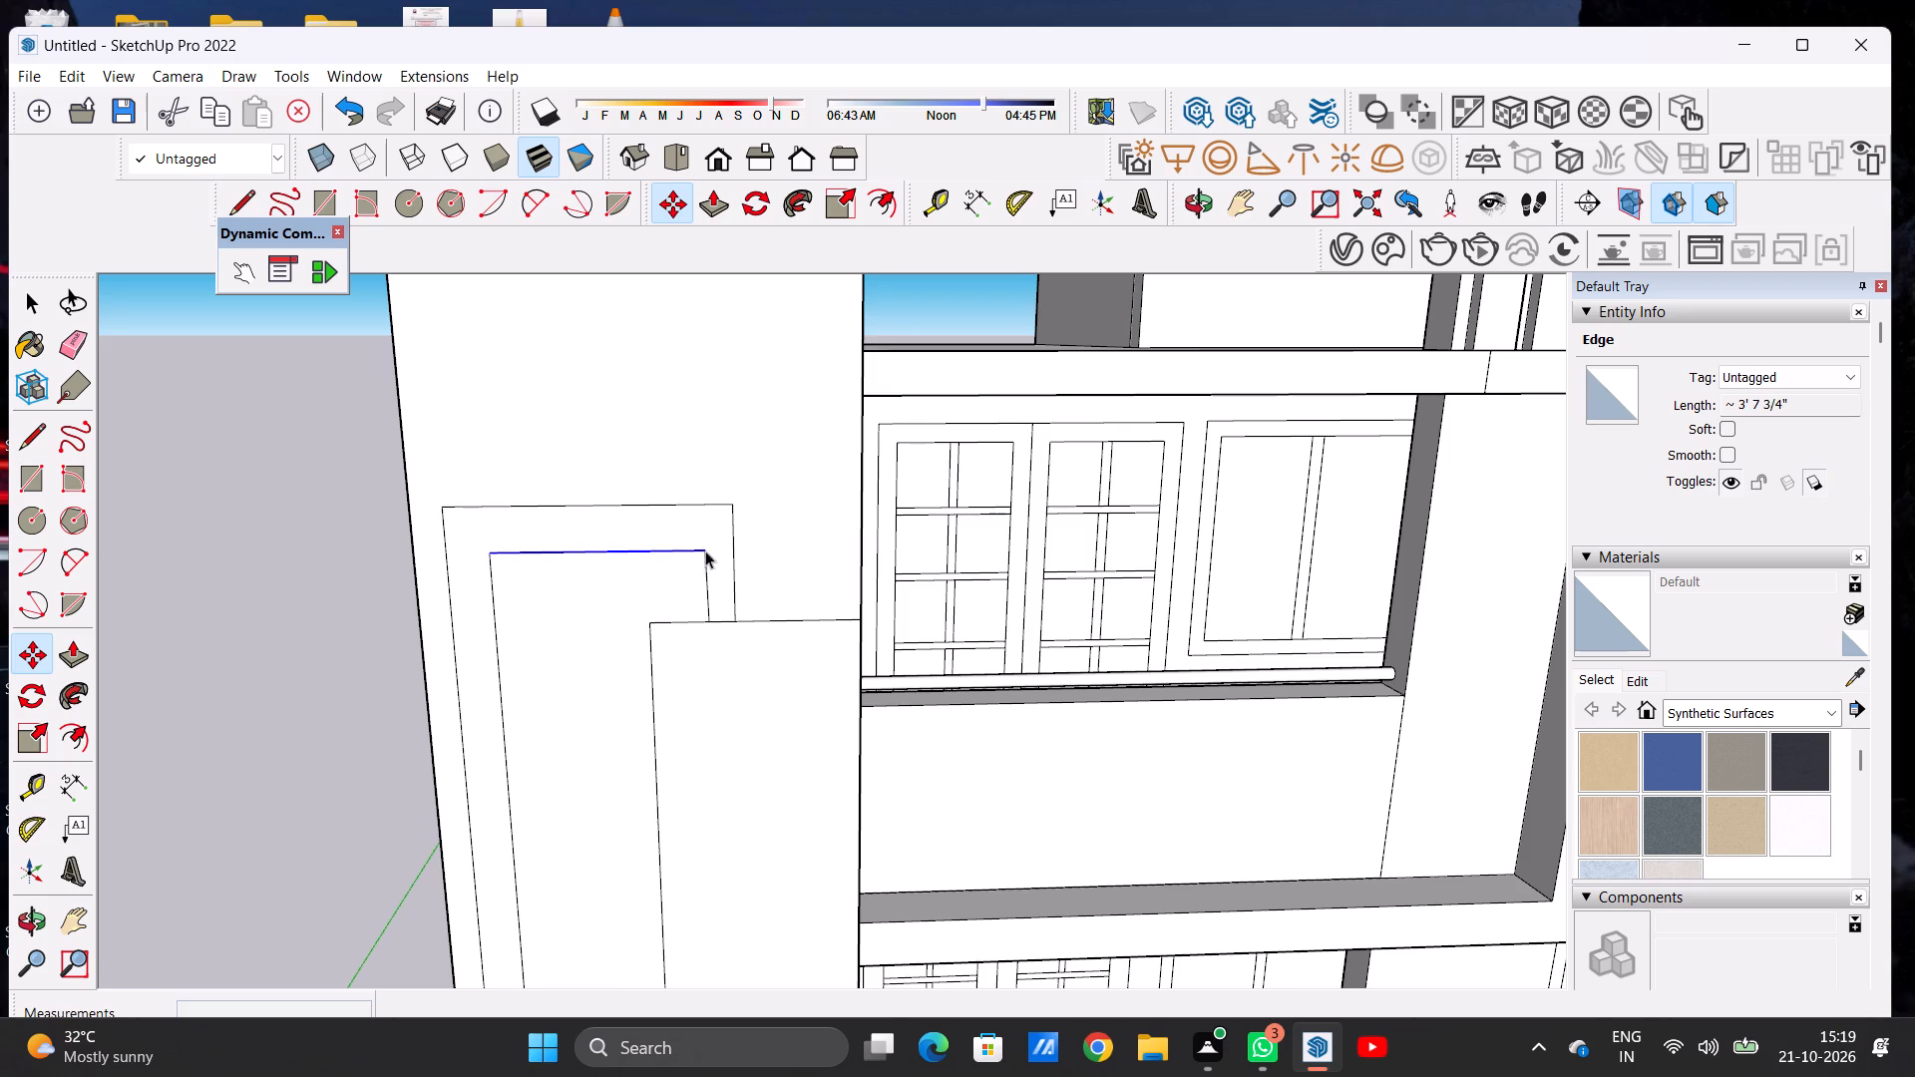
left_click(348, 523)
Erase the inner outline's short vertical edge above the lower panel.
scroll(583, 514, "down", 20)
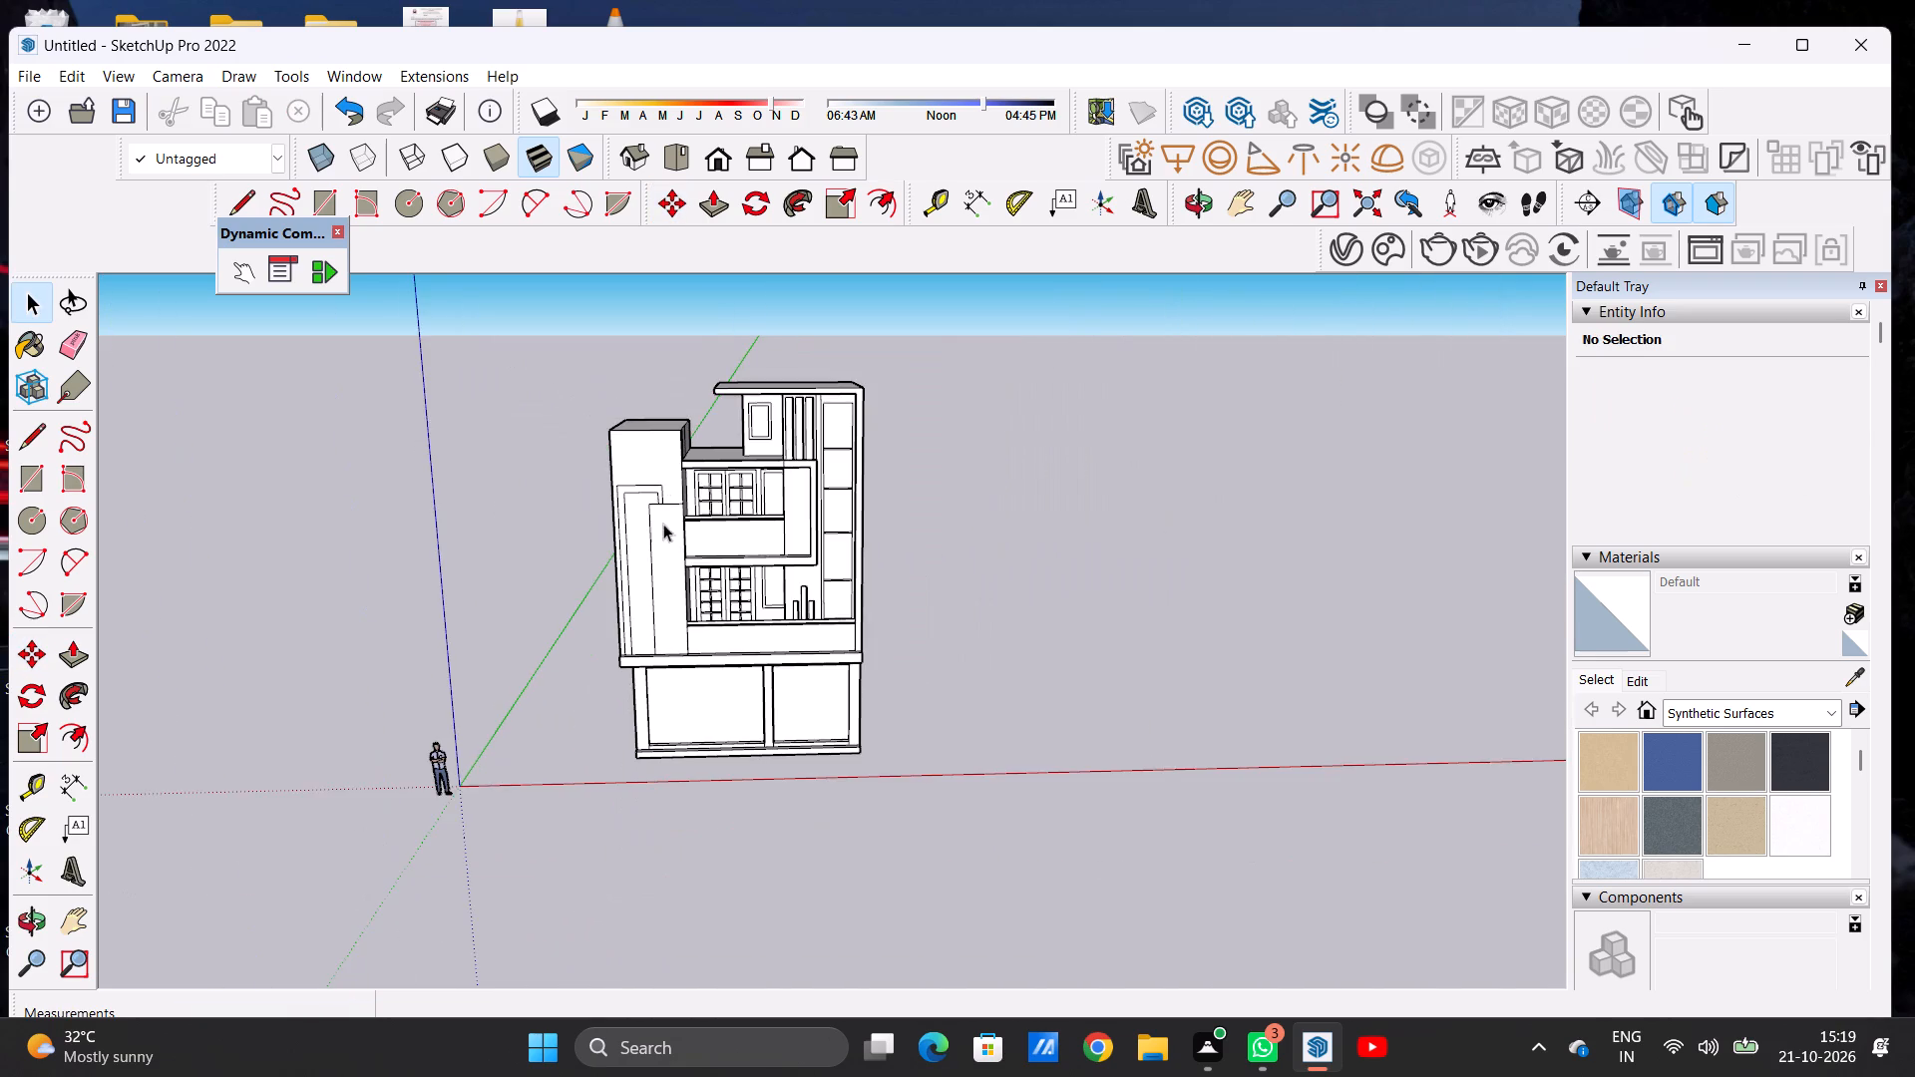
scroll(648, 572, "up", 1)
scroll(648, 565, "down", 1)
scroll(648, 533, "up", 20)
scroll(648, 533, "up", 1)
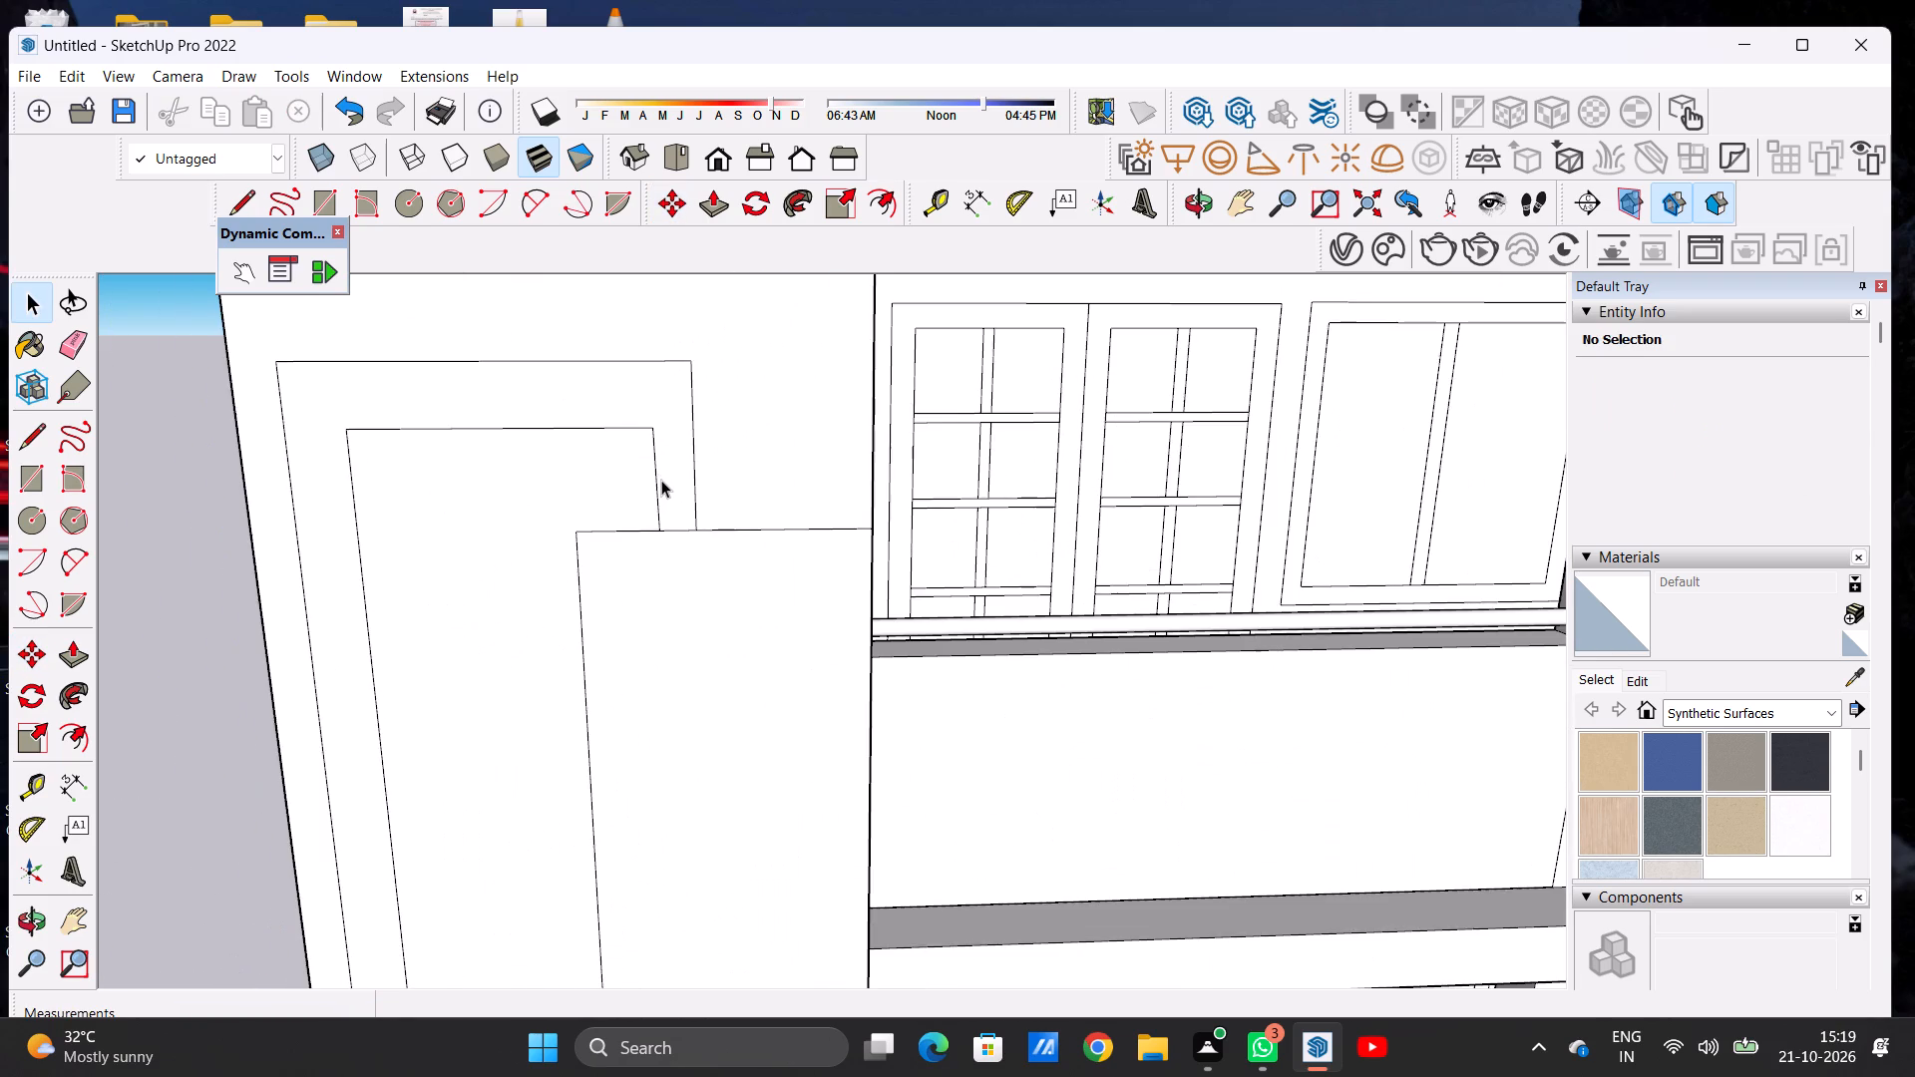
scroll(661, 480, "up", 1)
key("e")
left_click(652, 477)
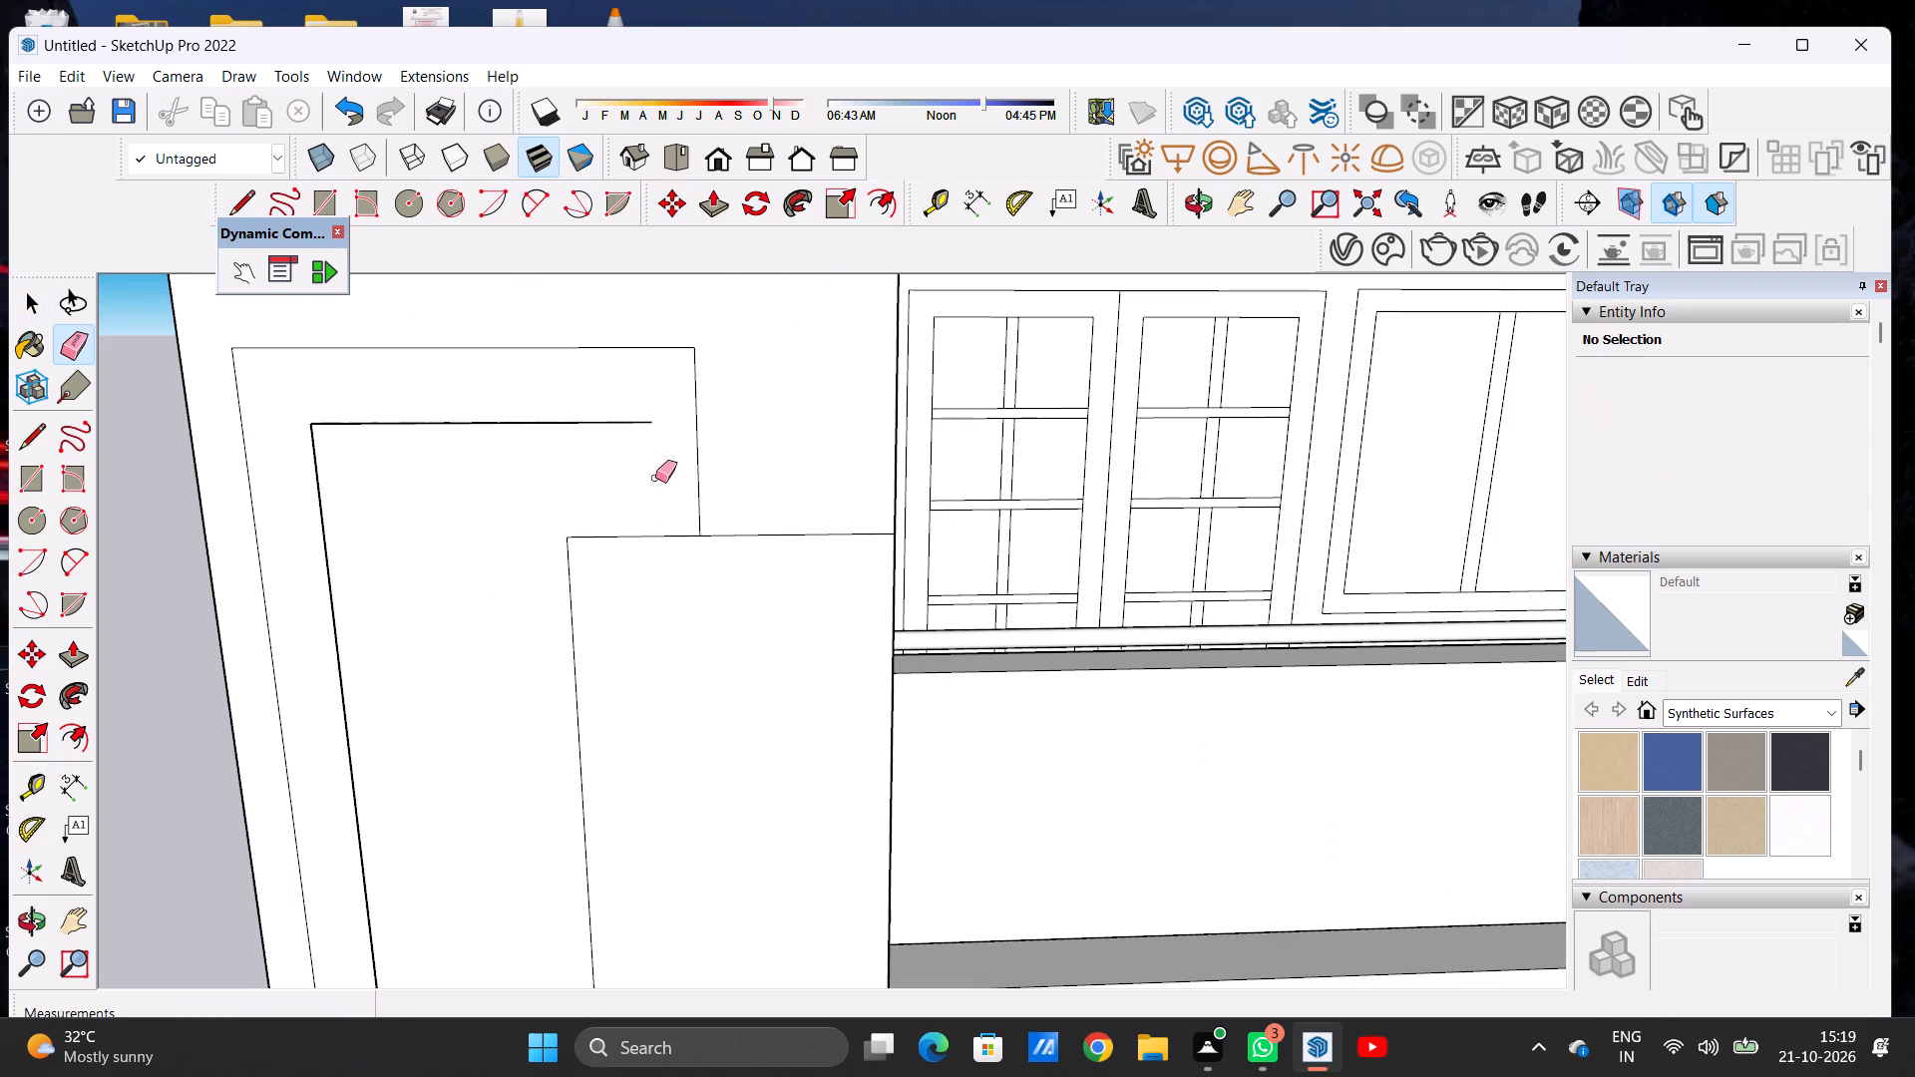
key("space")
scroll(844, 461, "down", 20)
scroll(844, 461, "down", 1)
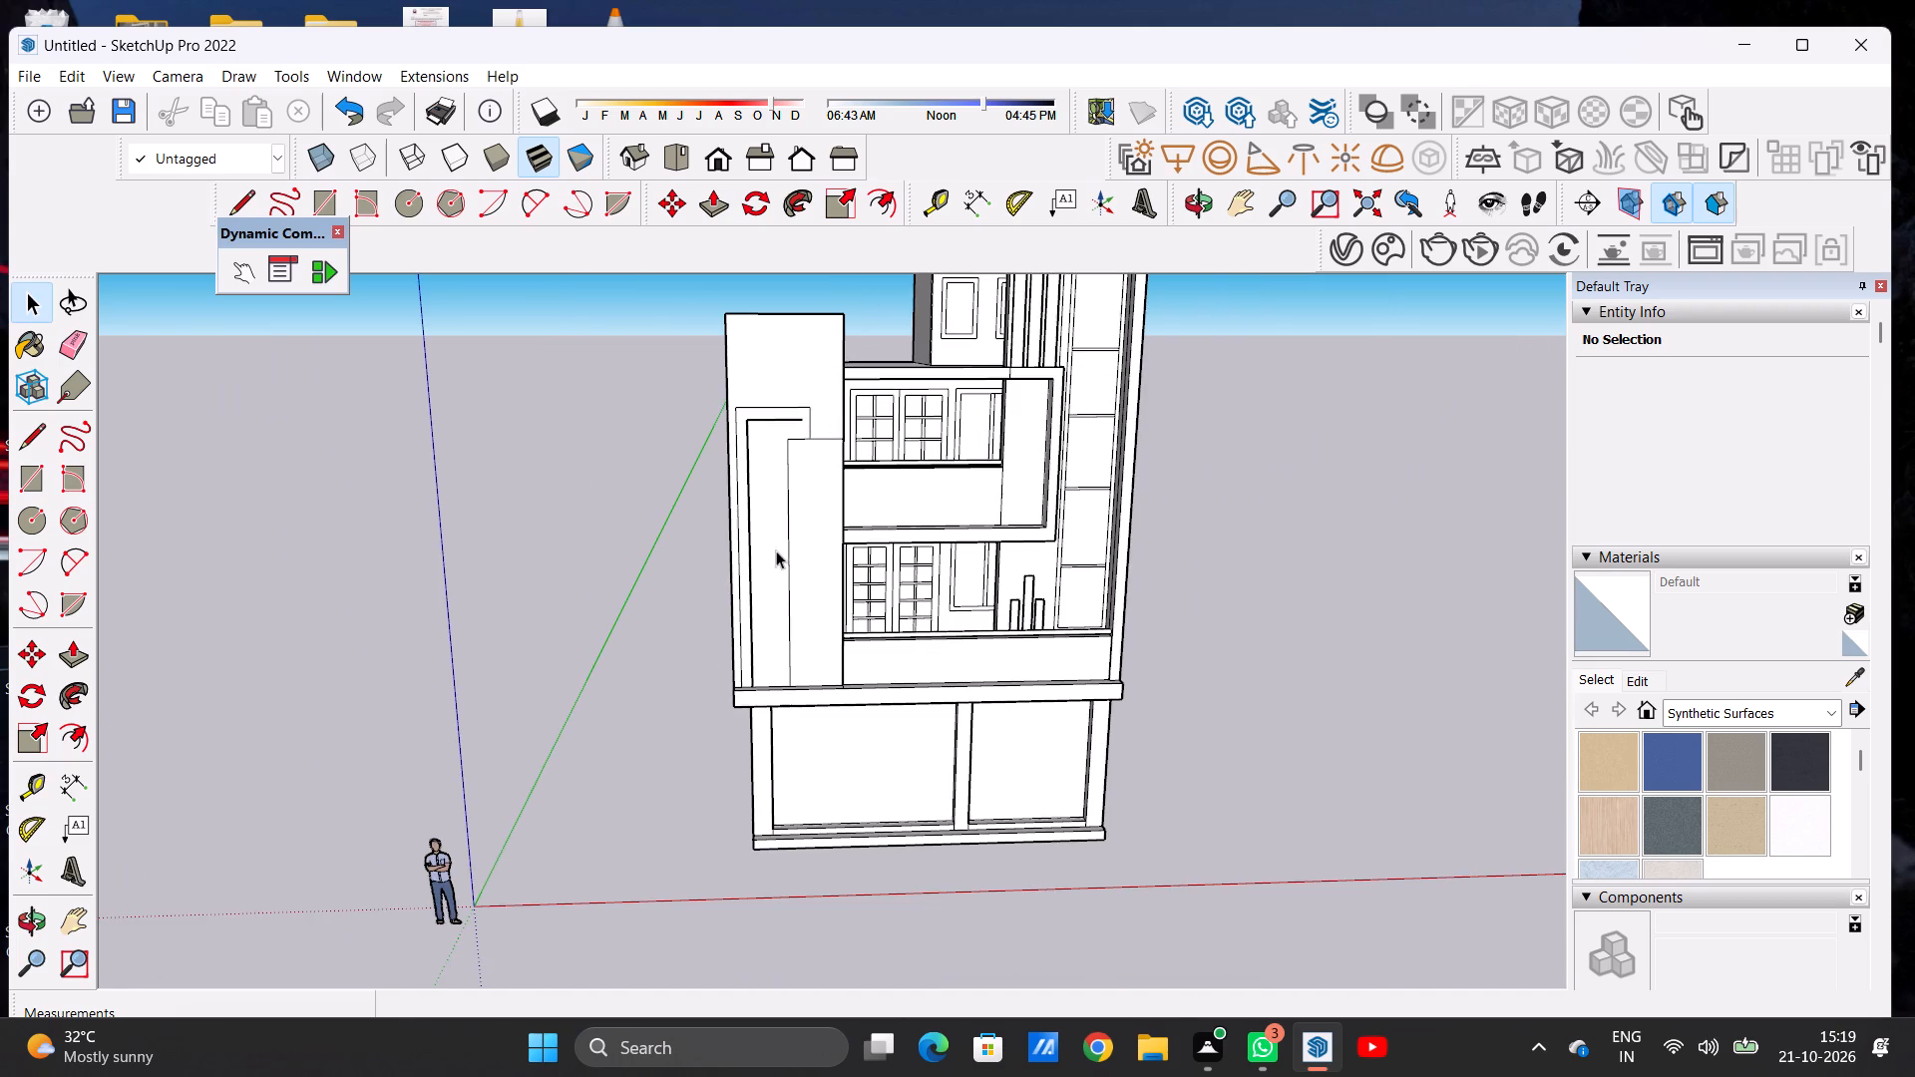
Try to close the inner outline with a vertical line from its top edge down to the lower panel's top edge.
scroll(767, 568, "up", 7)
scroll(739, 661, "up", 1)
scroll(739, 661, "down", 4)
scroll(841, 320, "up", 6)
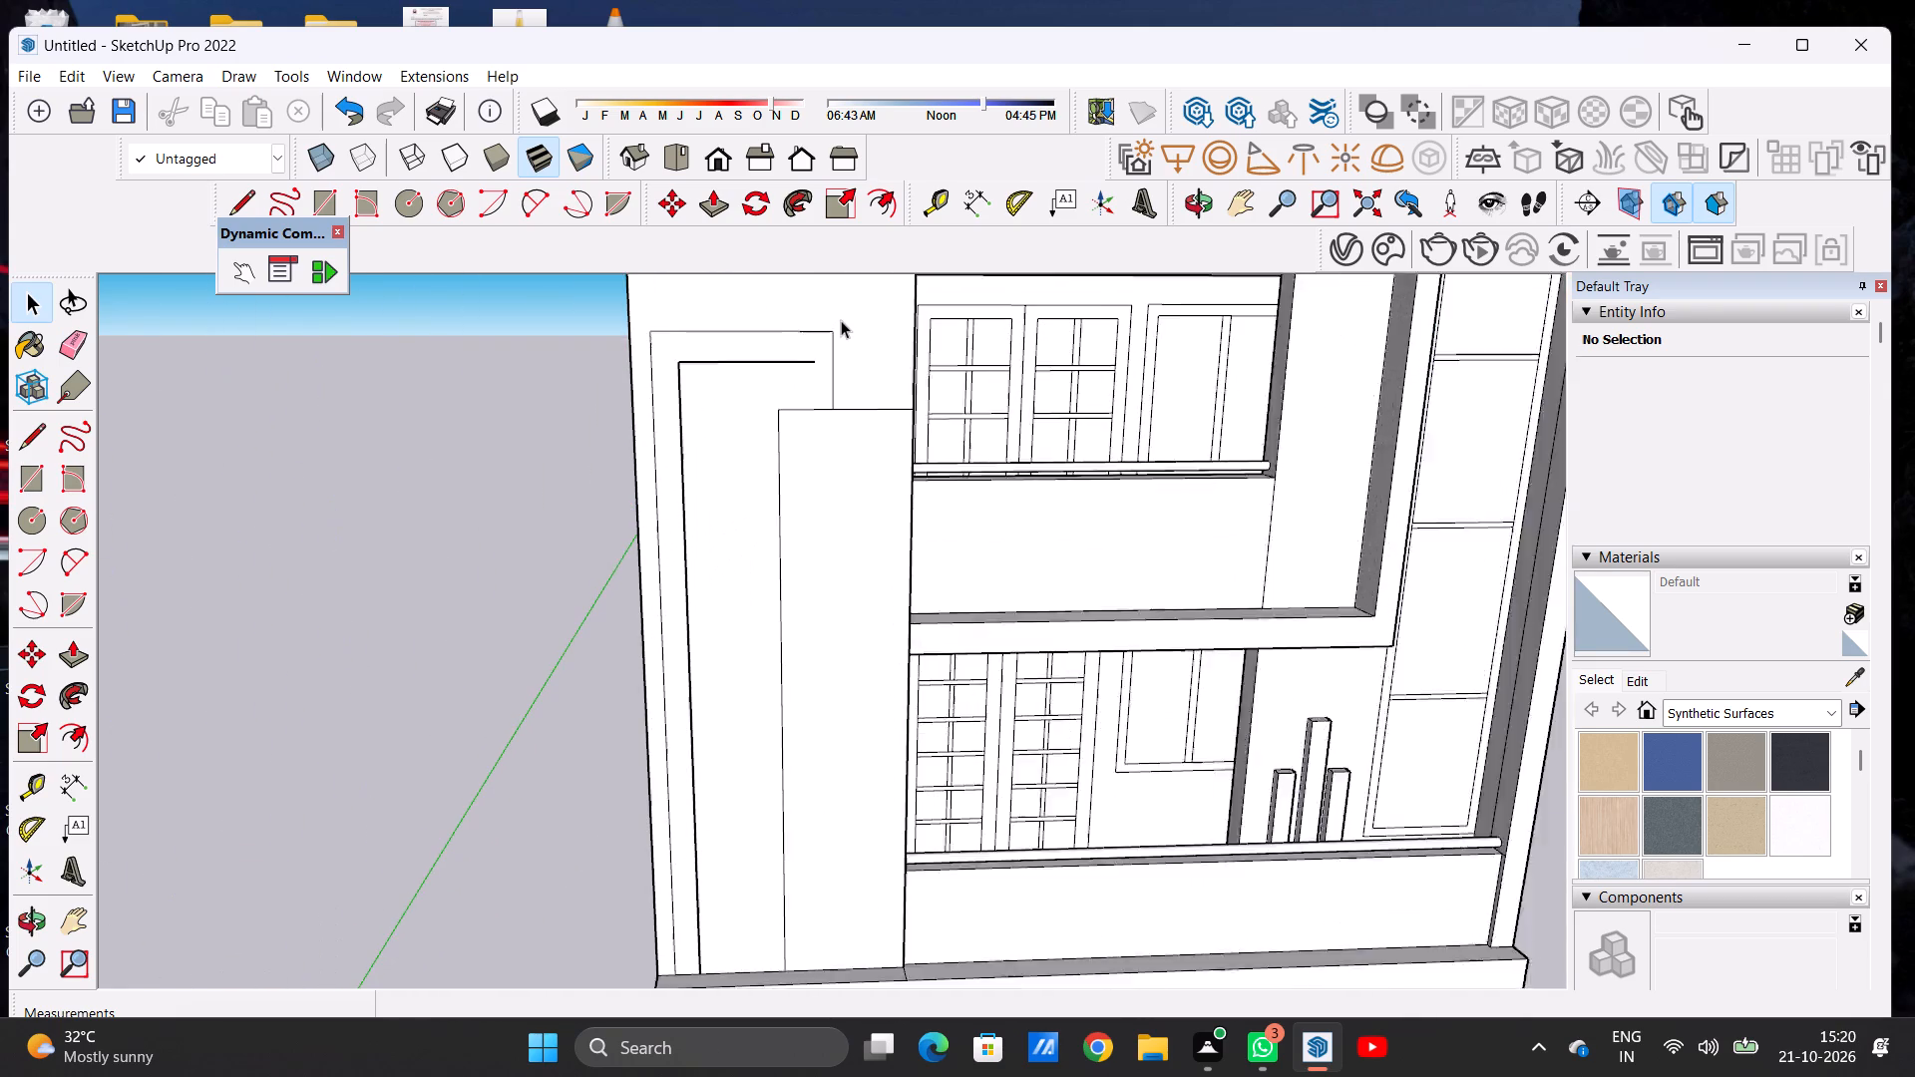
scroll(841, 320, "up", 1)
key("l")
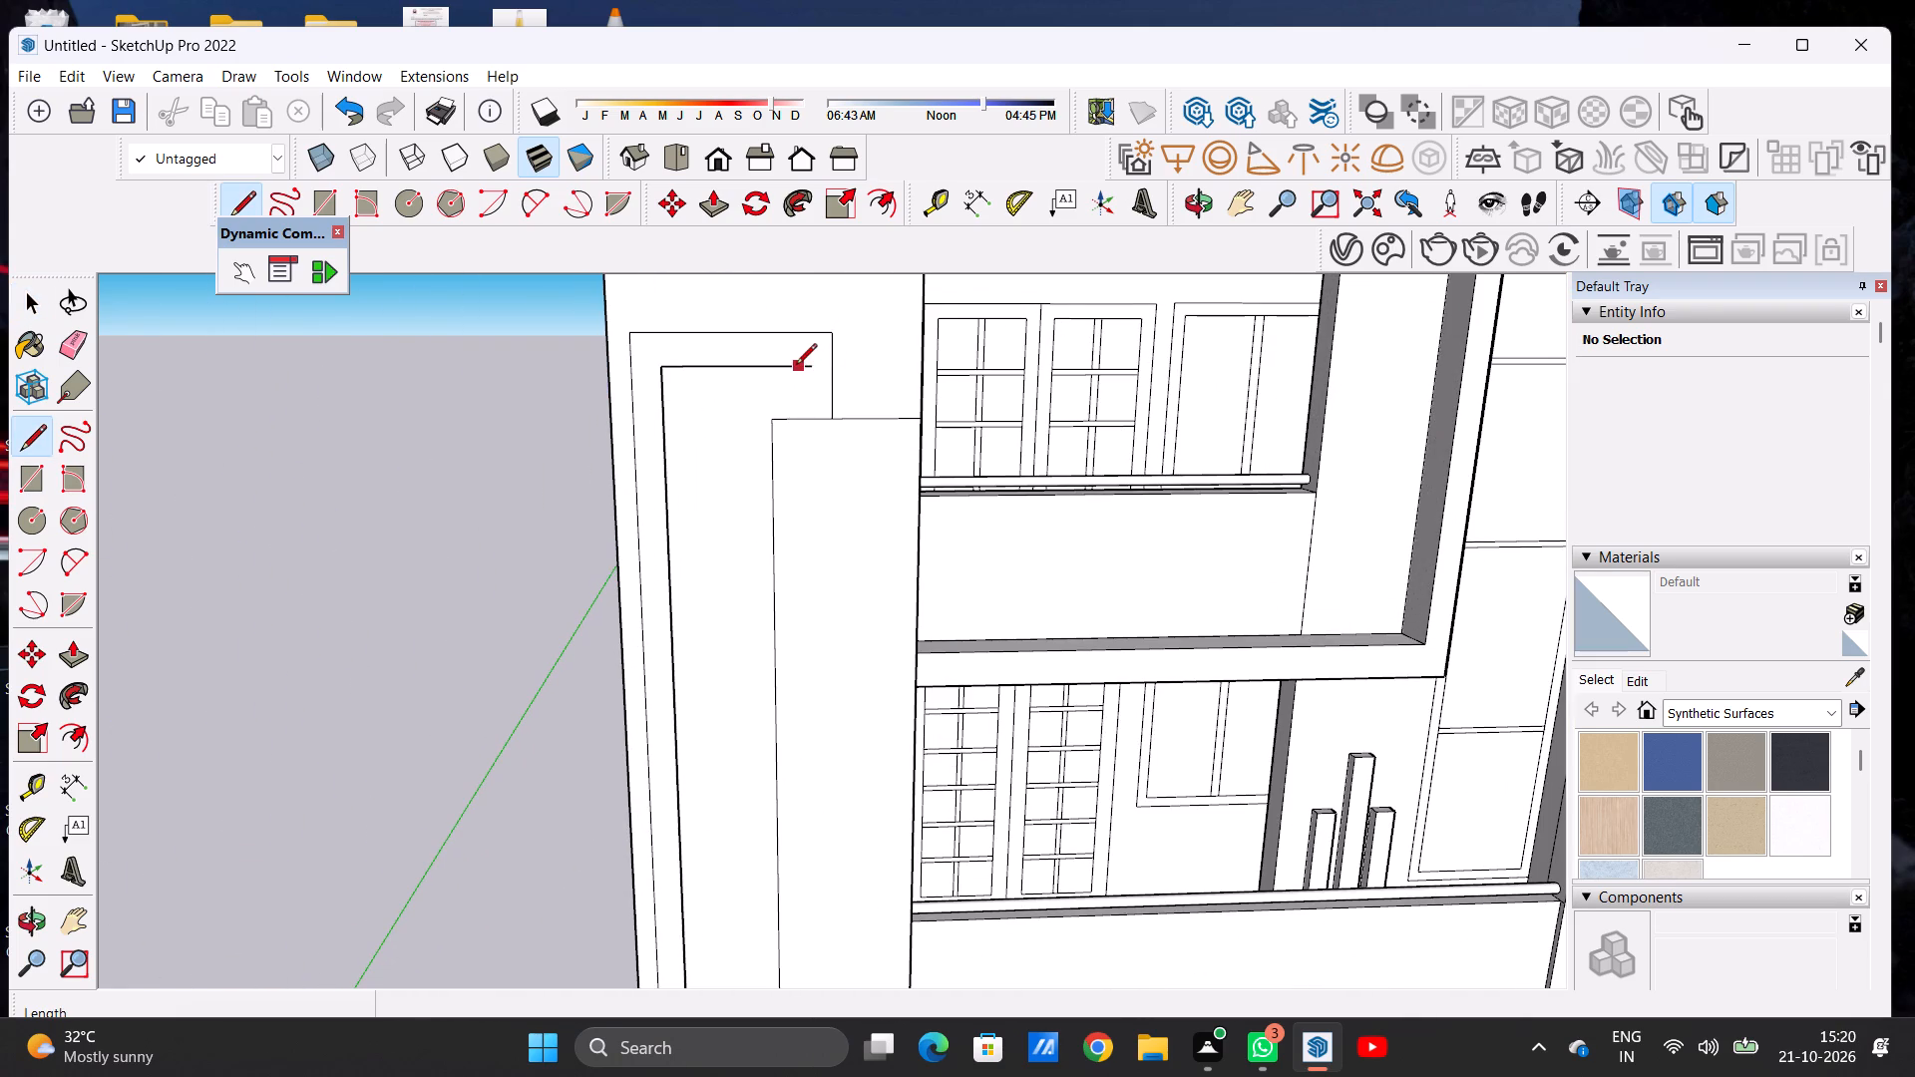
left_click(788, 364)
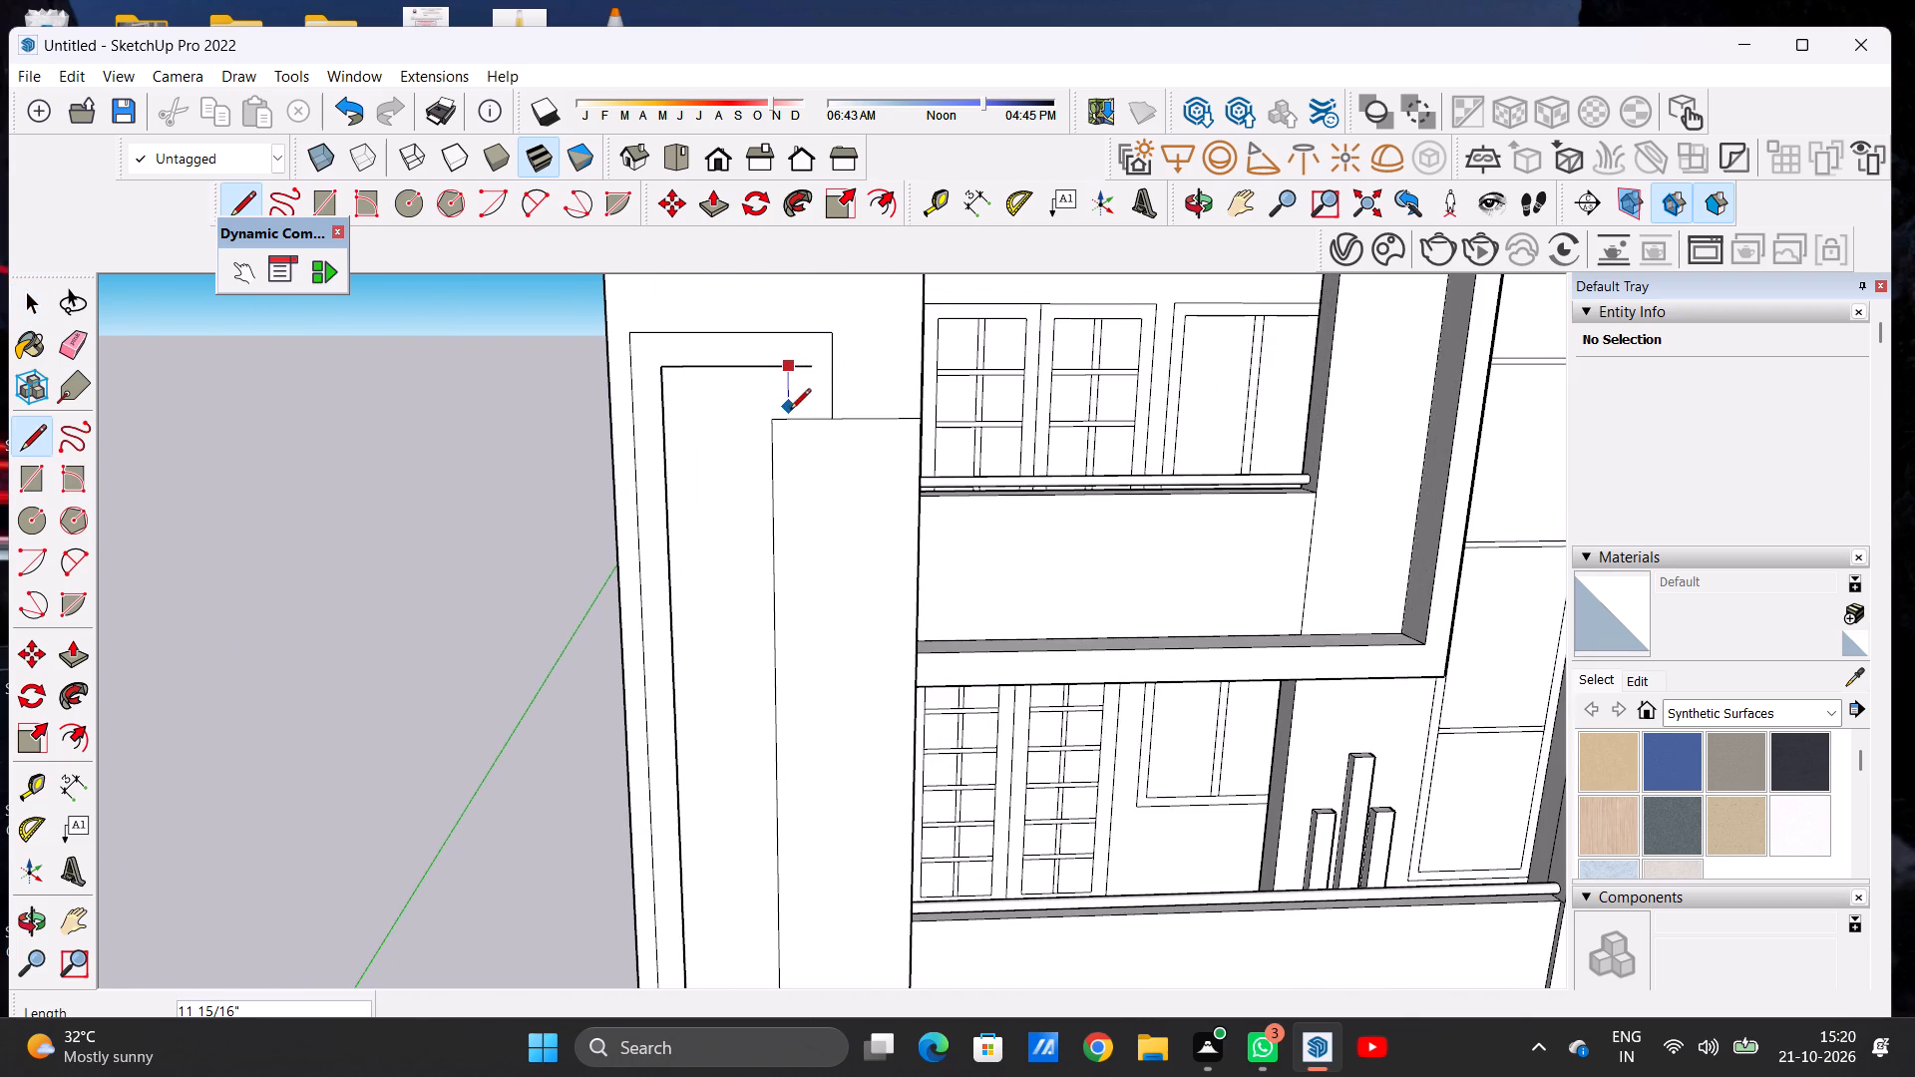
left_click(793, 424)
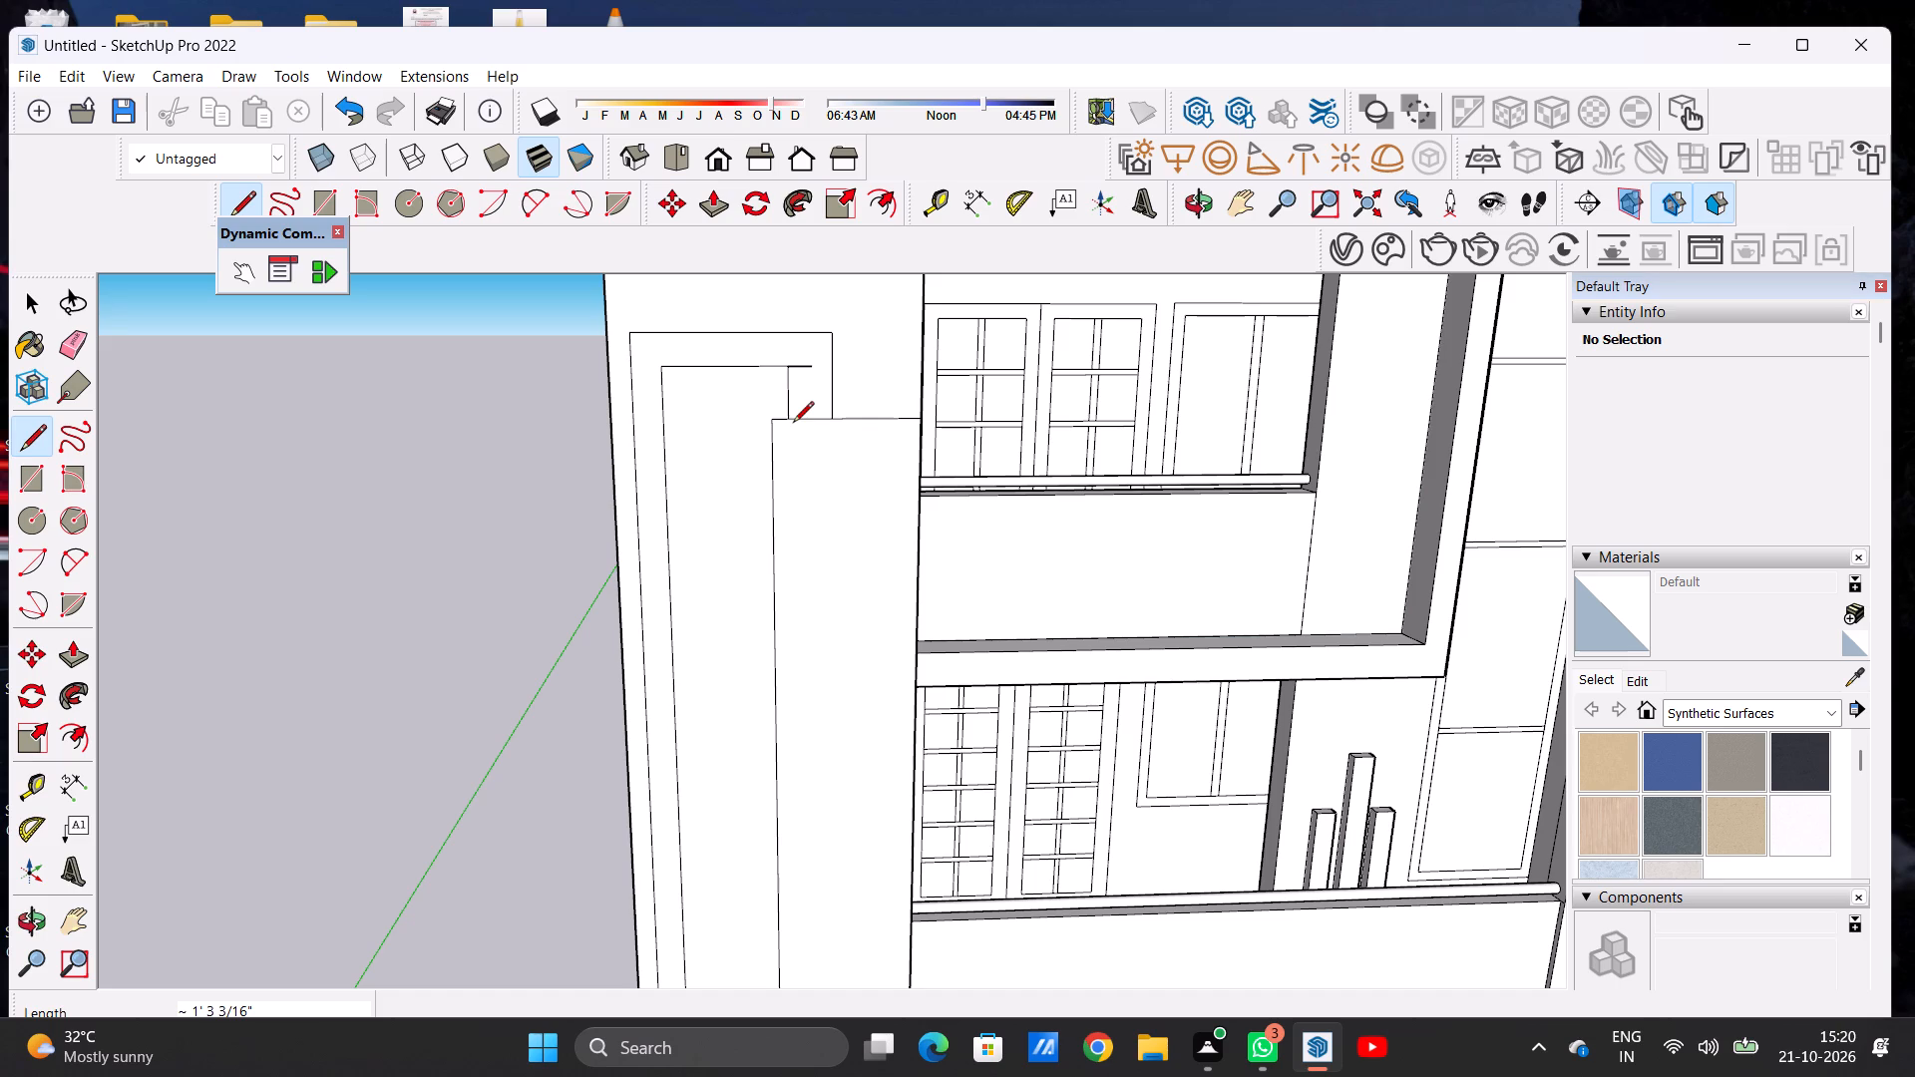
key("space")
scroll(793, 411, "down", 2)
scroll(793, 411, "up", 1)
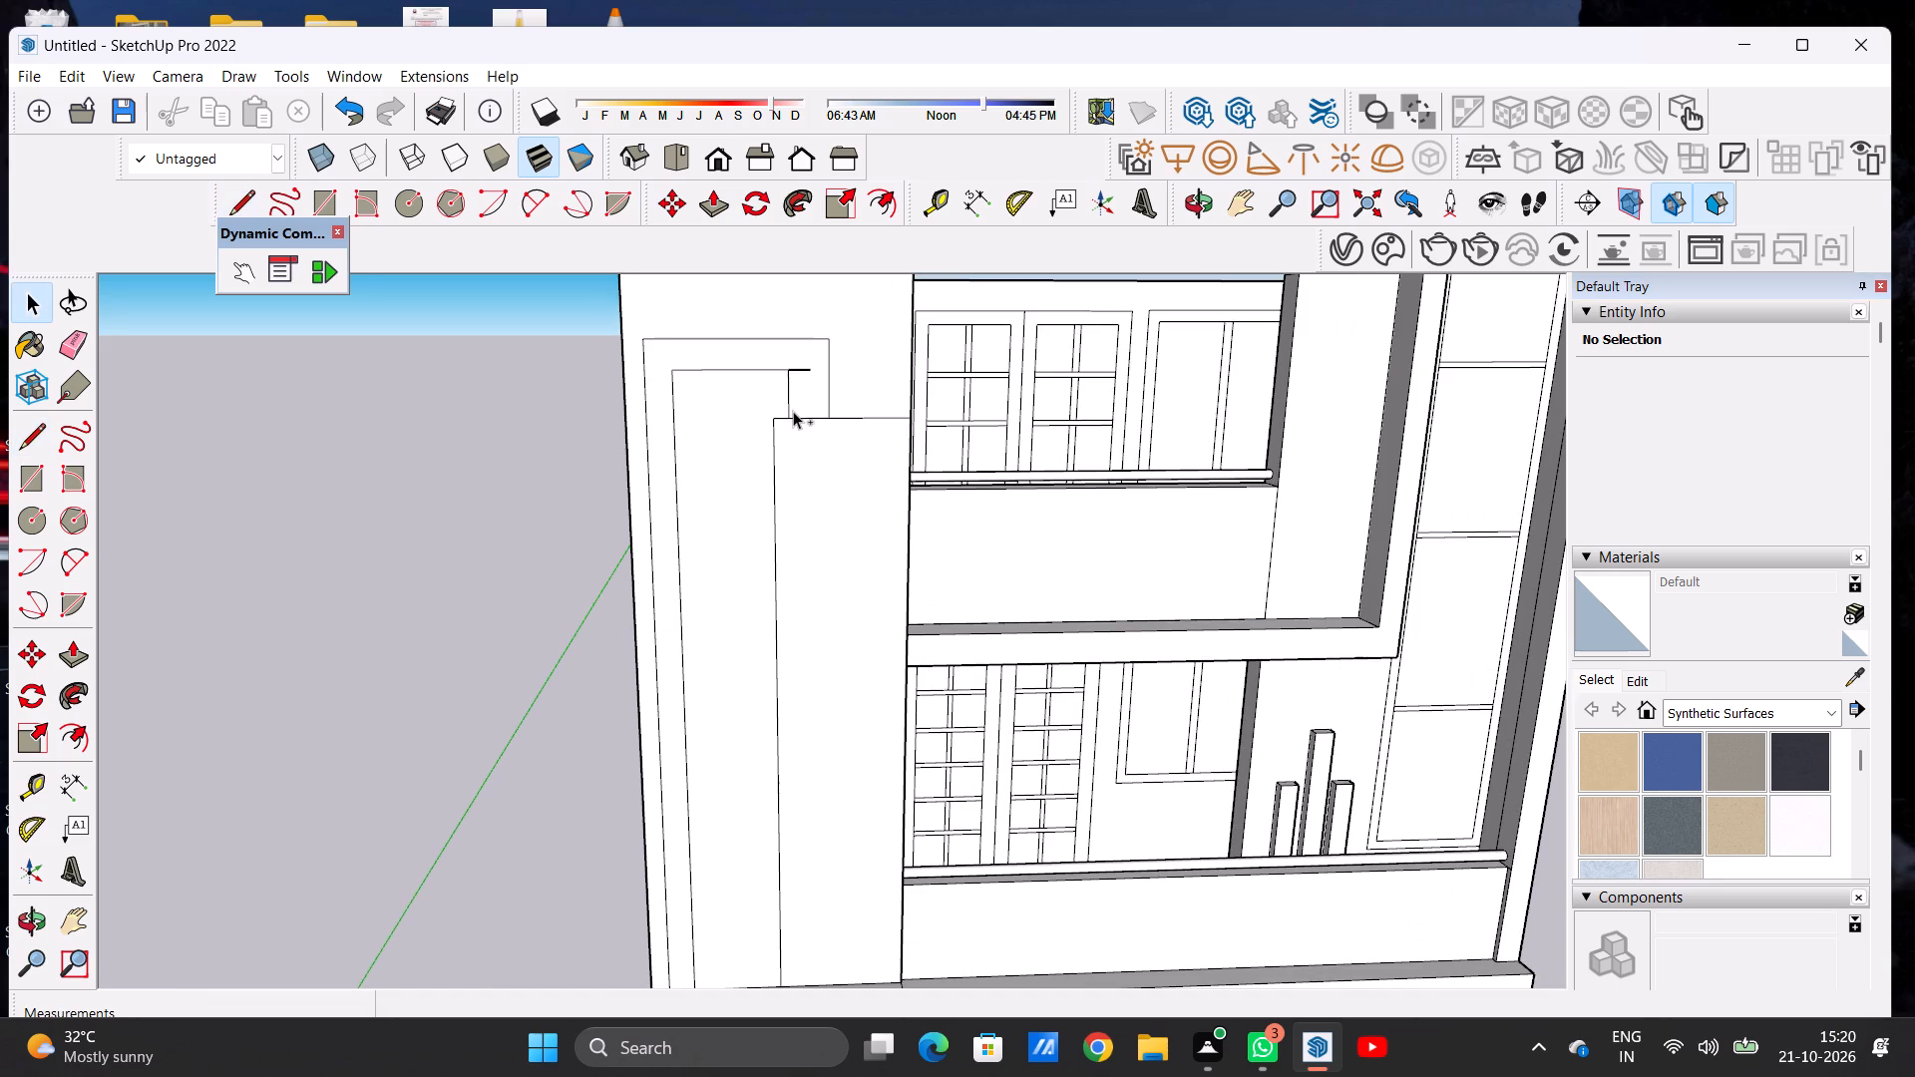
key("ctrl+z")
Draw a vertical edge about 1' 3 3/16" from the inner outline's top down to the lower panel, and trim the overhanging top edge.
key("l")
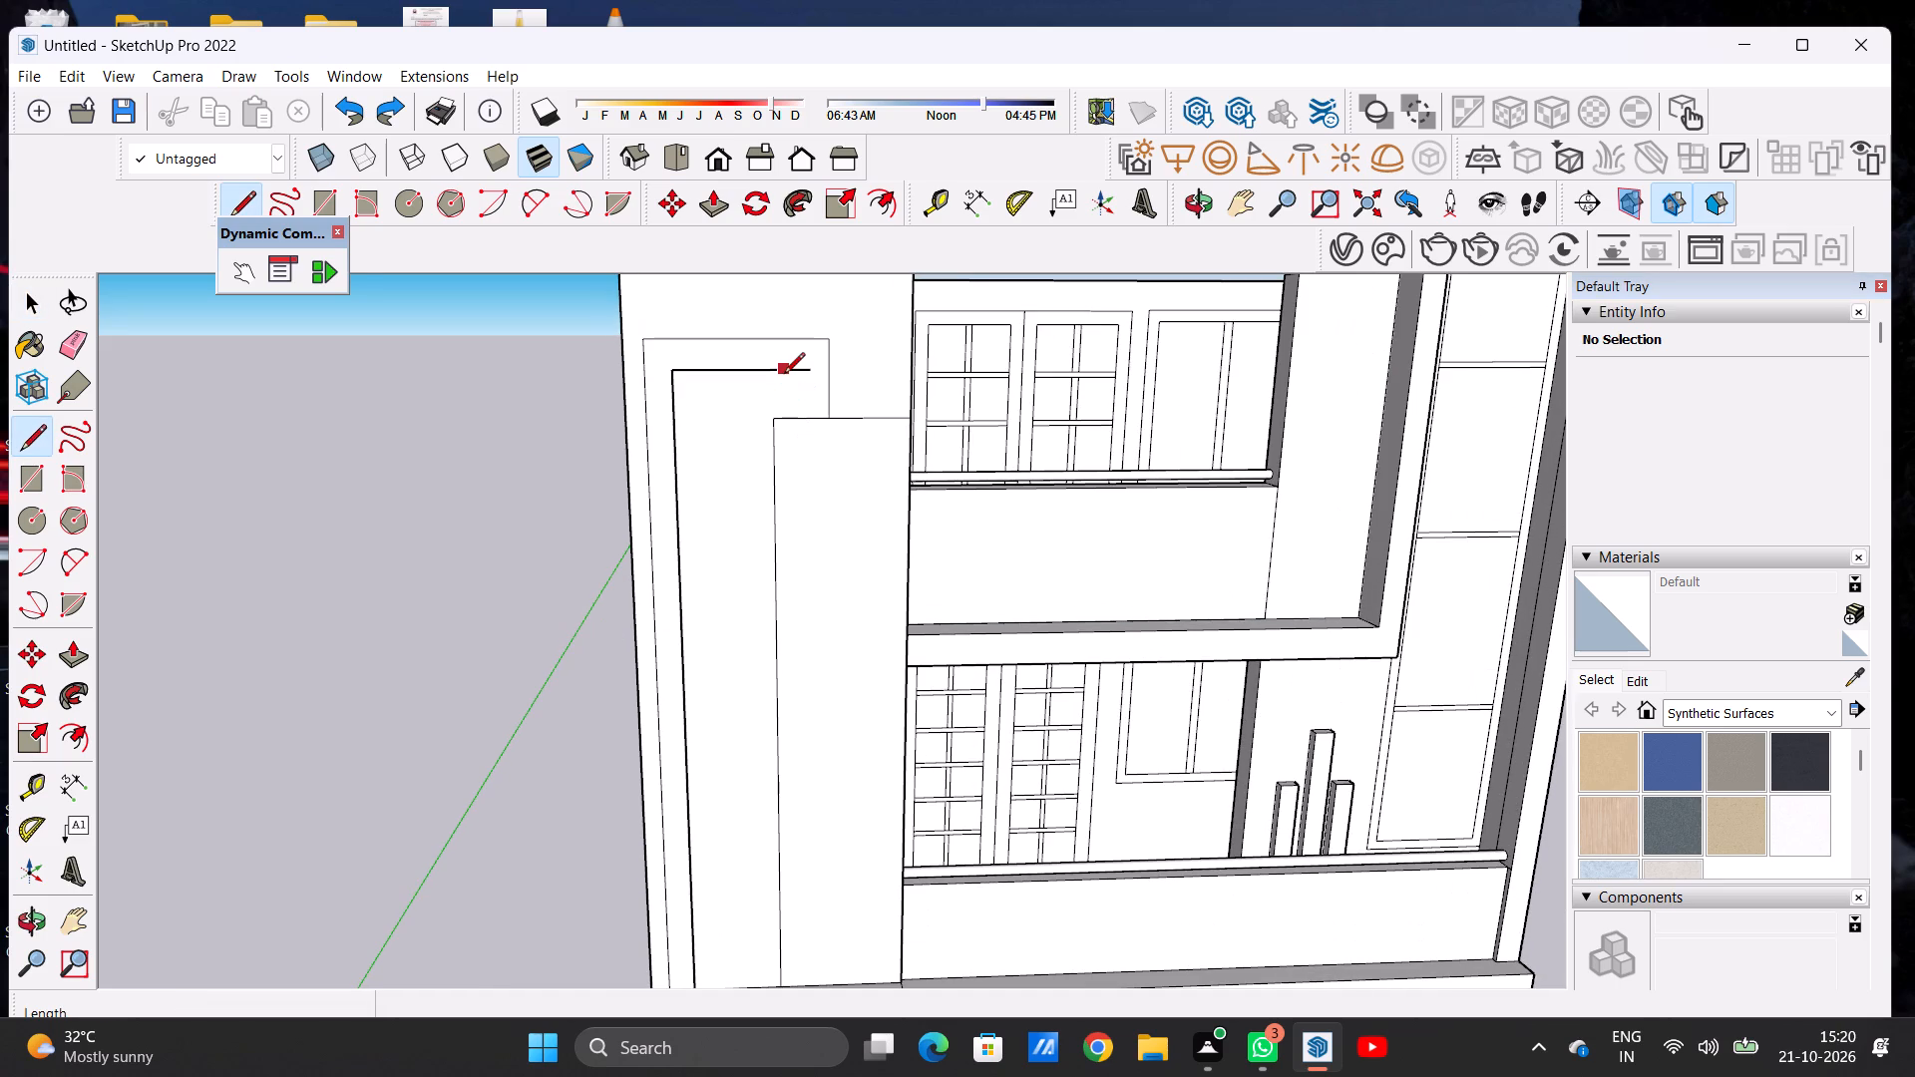
left_click(790, 373)
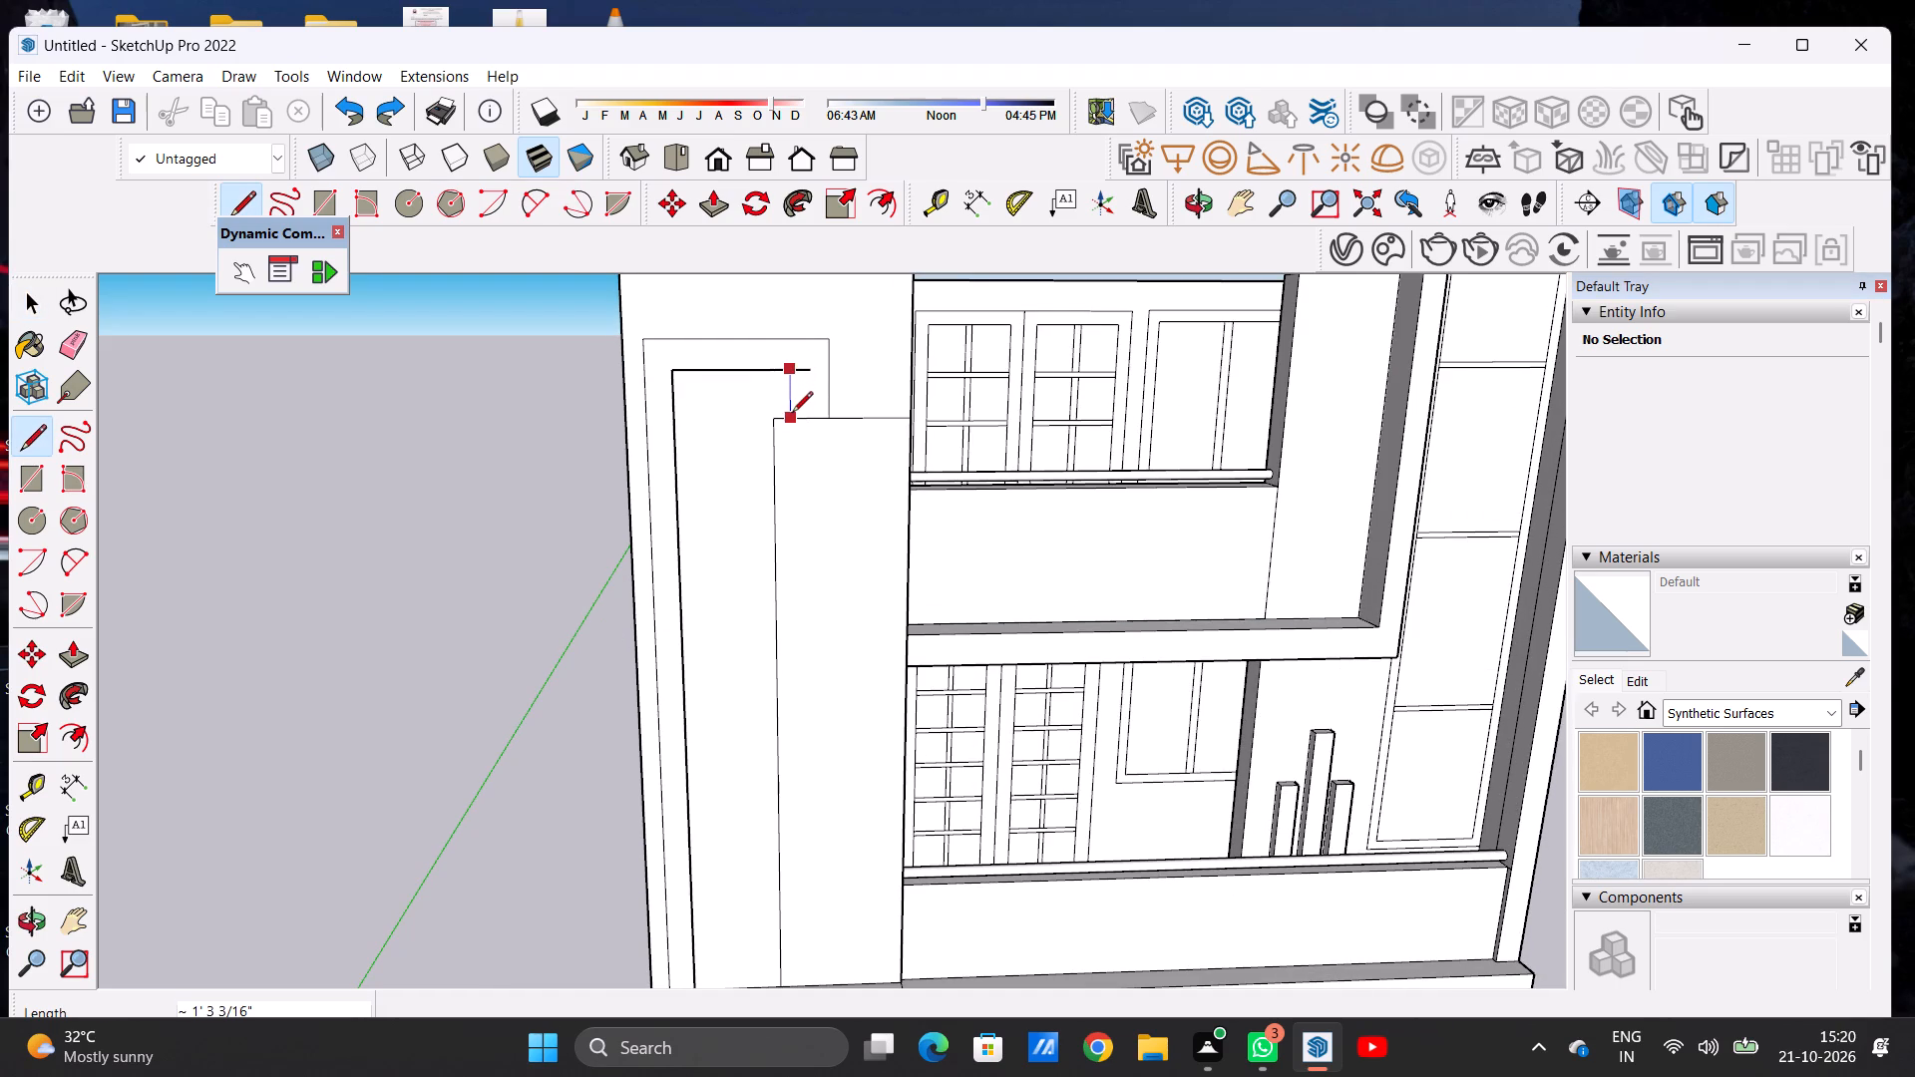
left_click(792, 416)
key("space")
type("E")
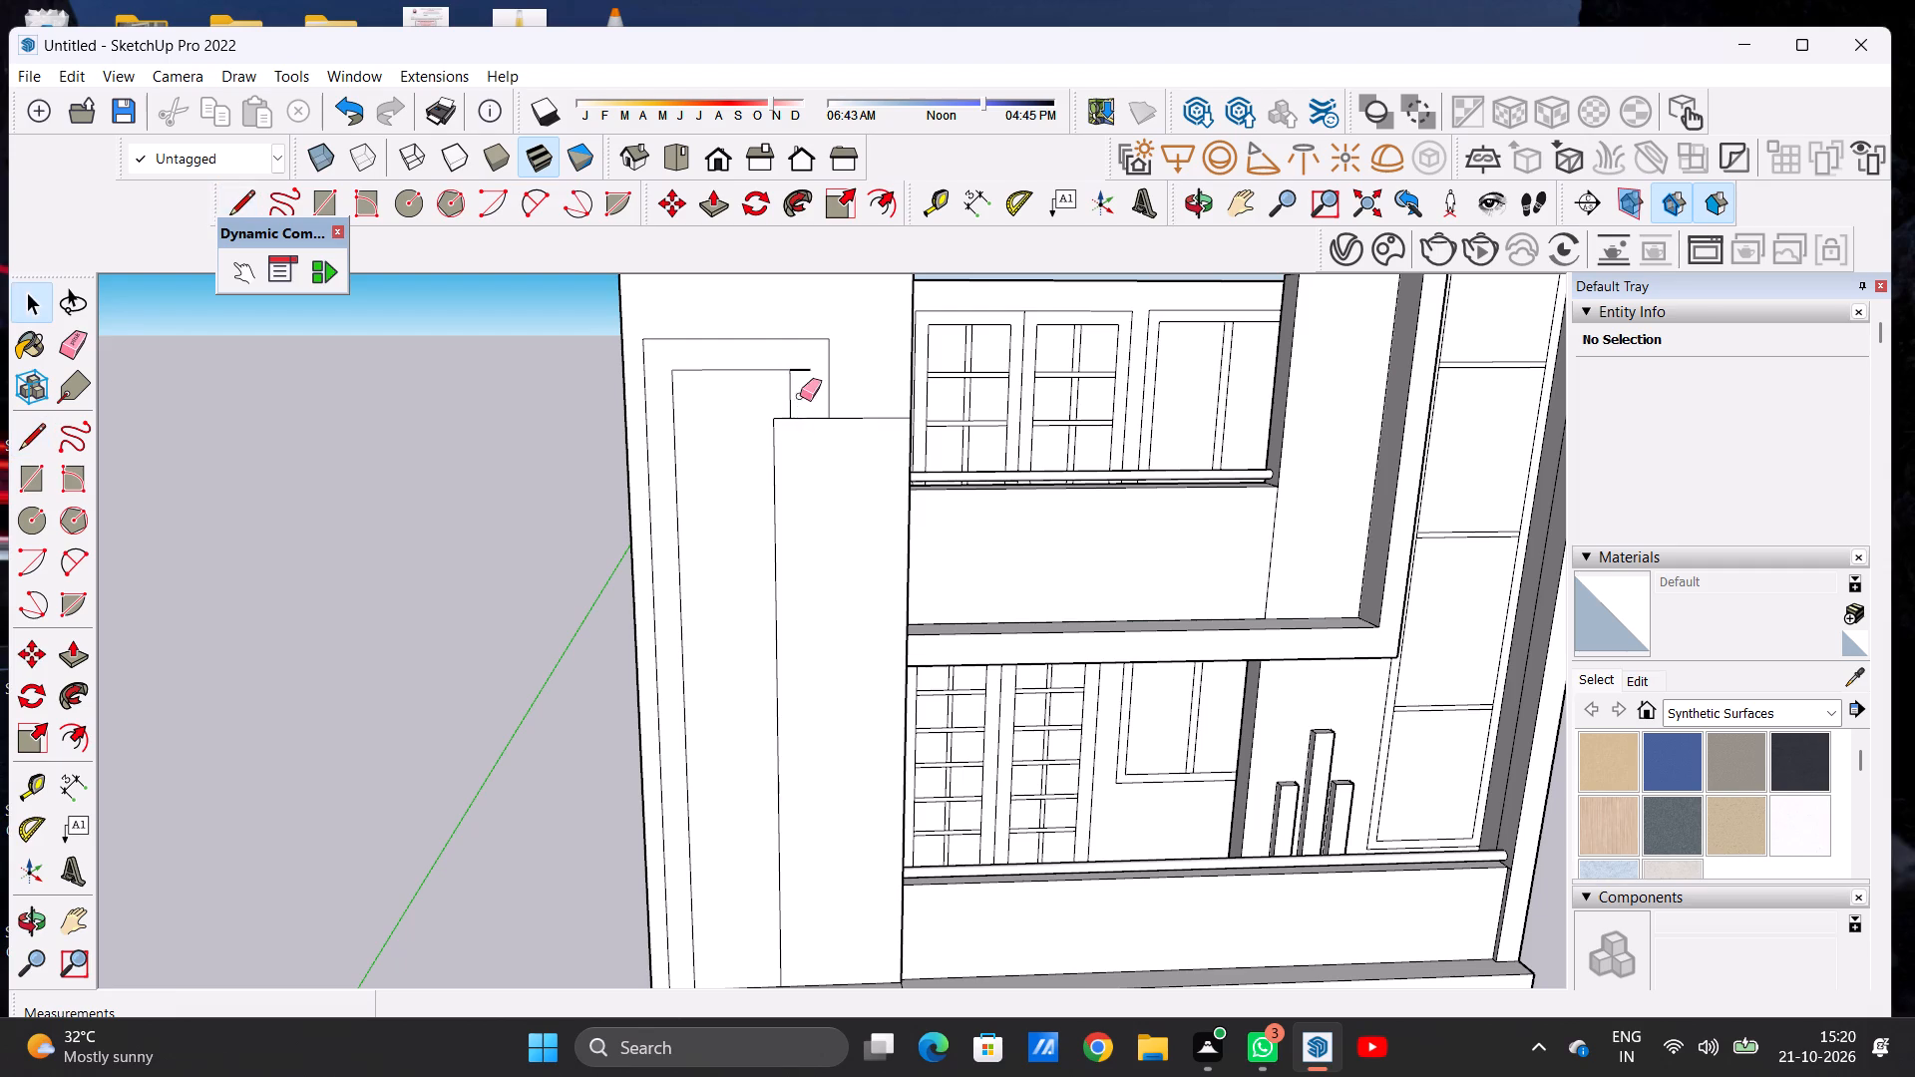
left_click_drag(798, 366, 807, 380)
key("space")
Draw two horizontal lines above the ledge to the lower panel's edge: about 2' 7 9/16" from the inner outline and 3' 4 1/2" from the outer one.
scroll(817, 401, "down", 1)
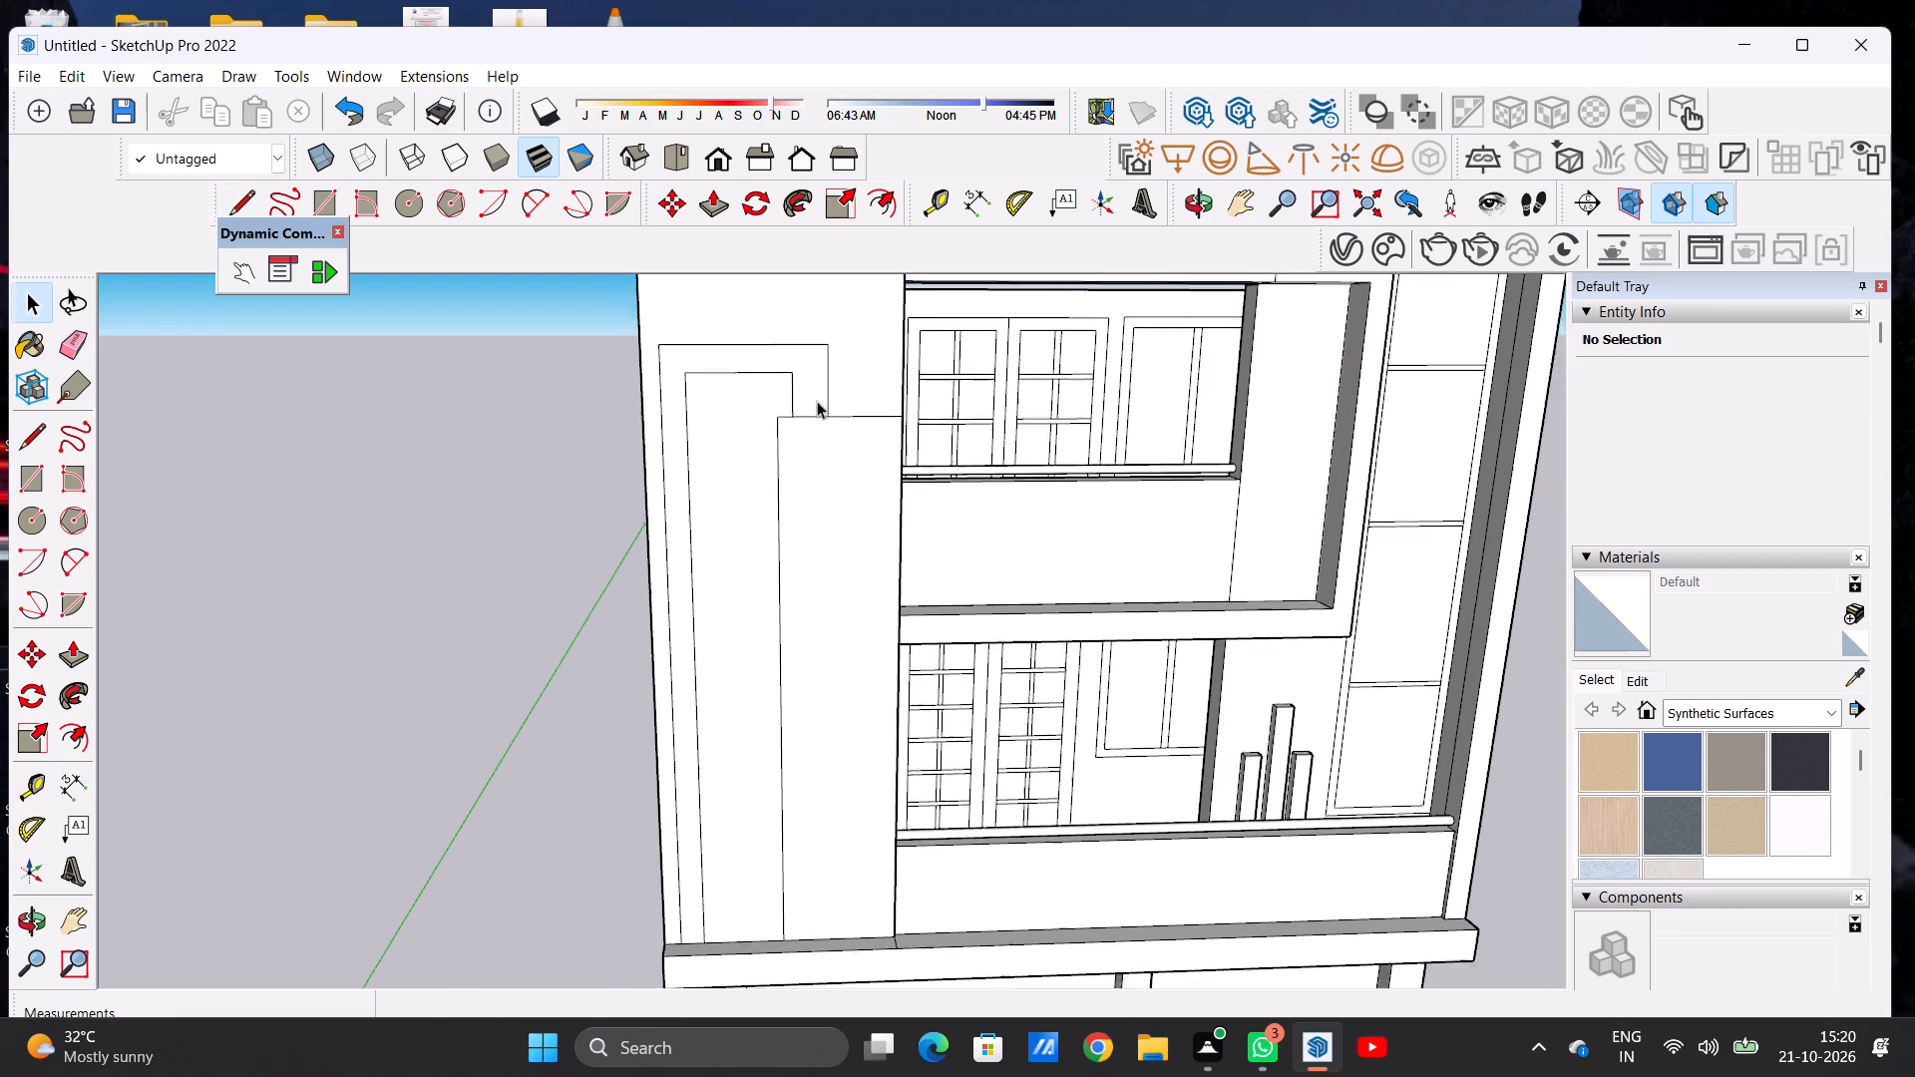
scroll(817, 401, "up", 1)
scroll(817, 401, "down", 13)
scroll(808, 482, "down", 1)
scroll(808, 482, "up", 1)
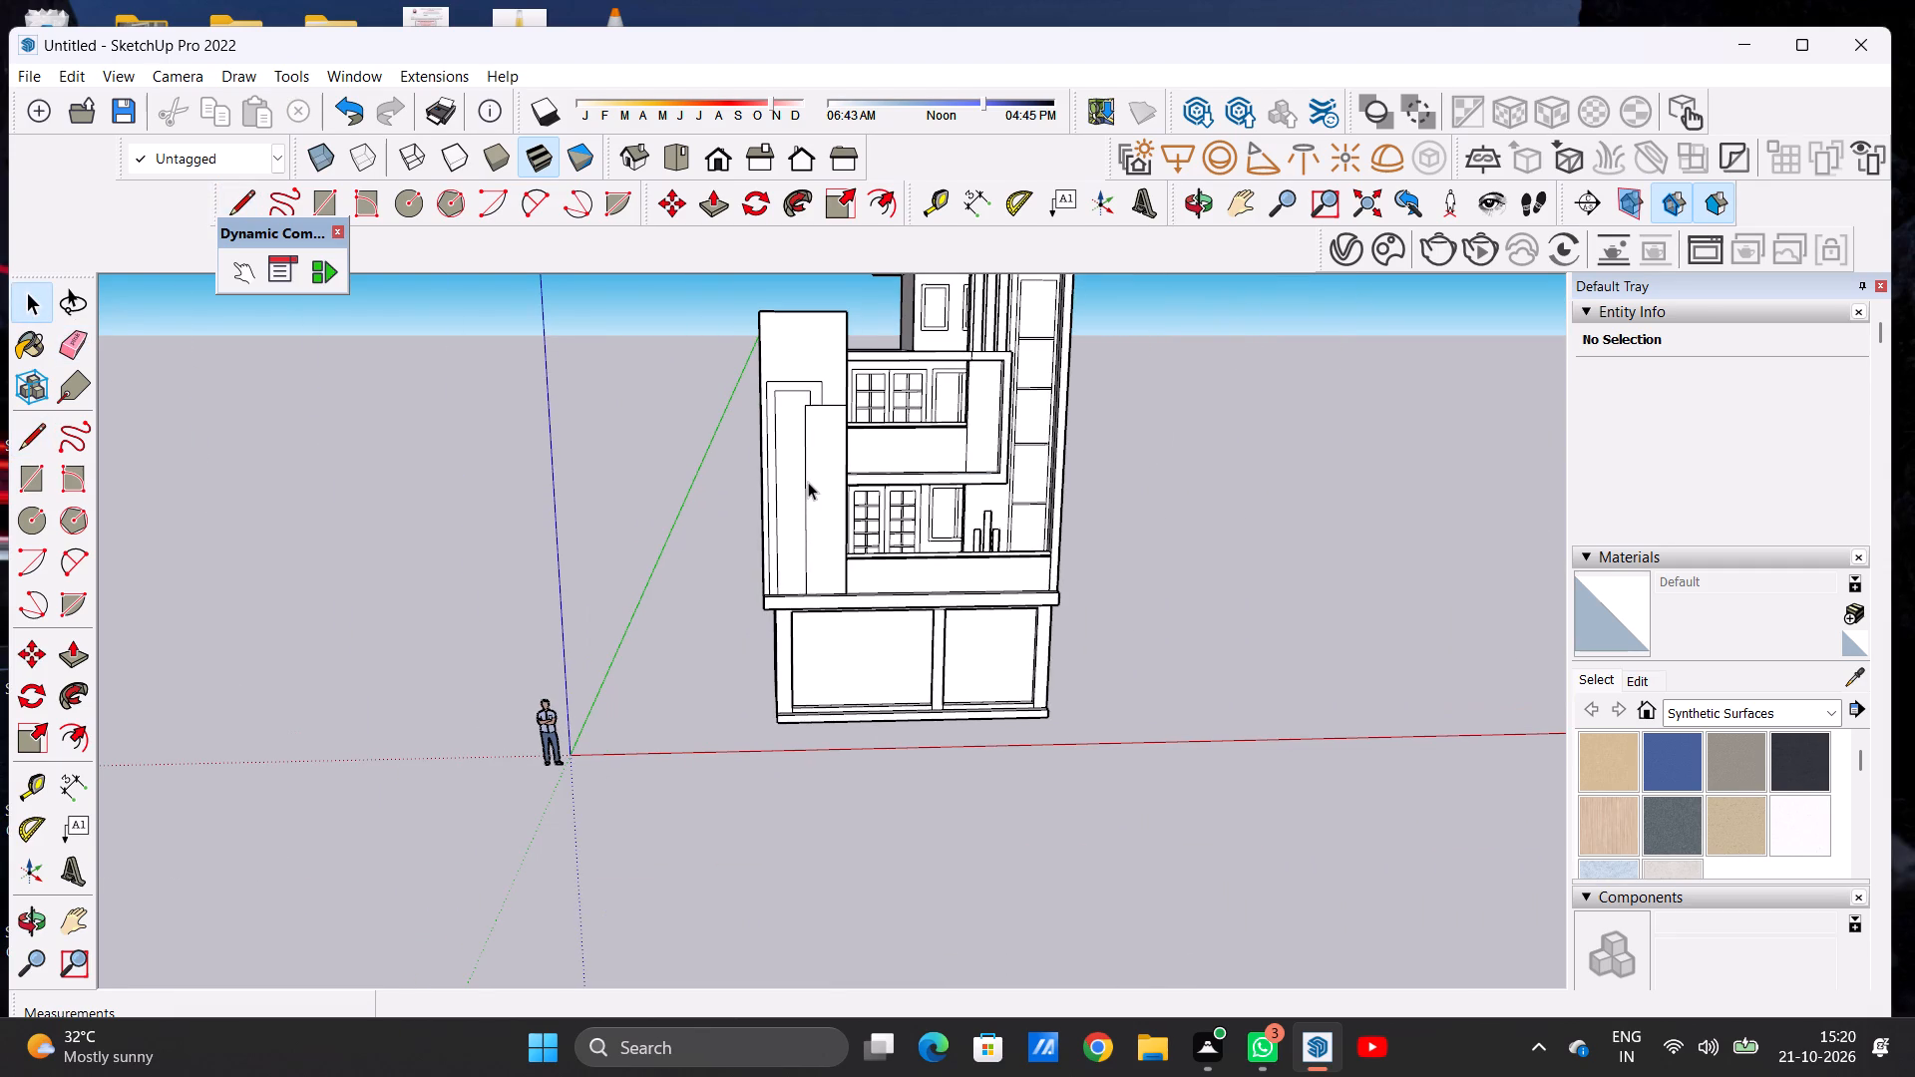
scroll(791, 588, "up", 6)
scroll(791, 588, "down", 4)
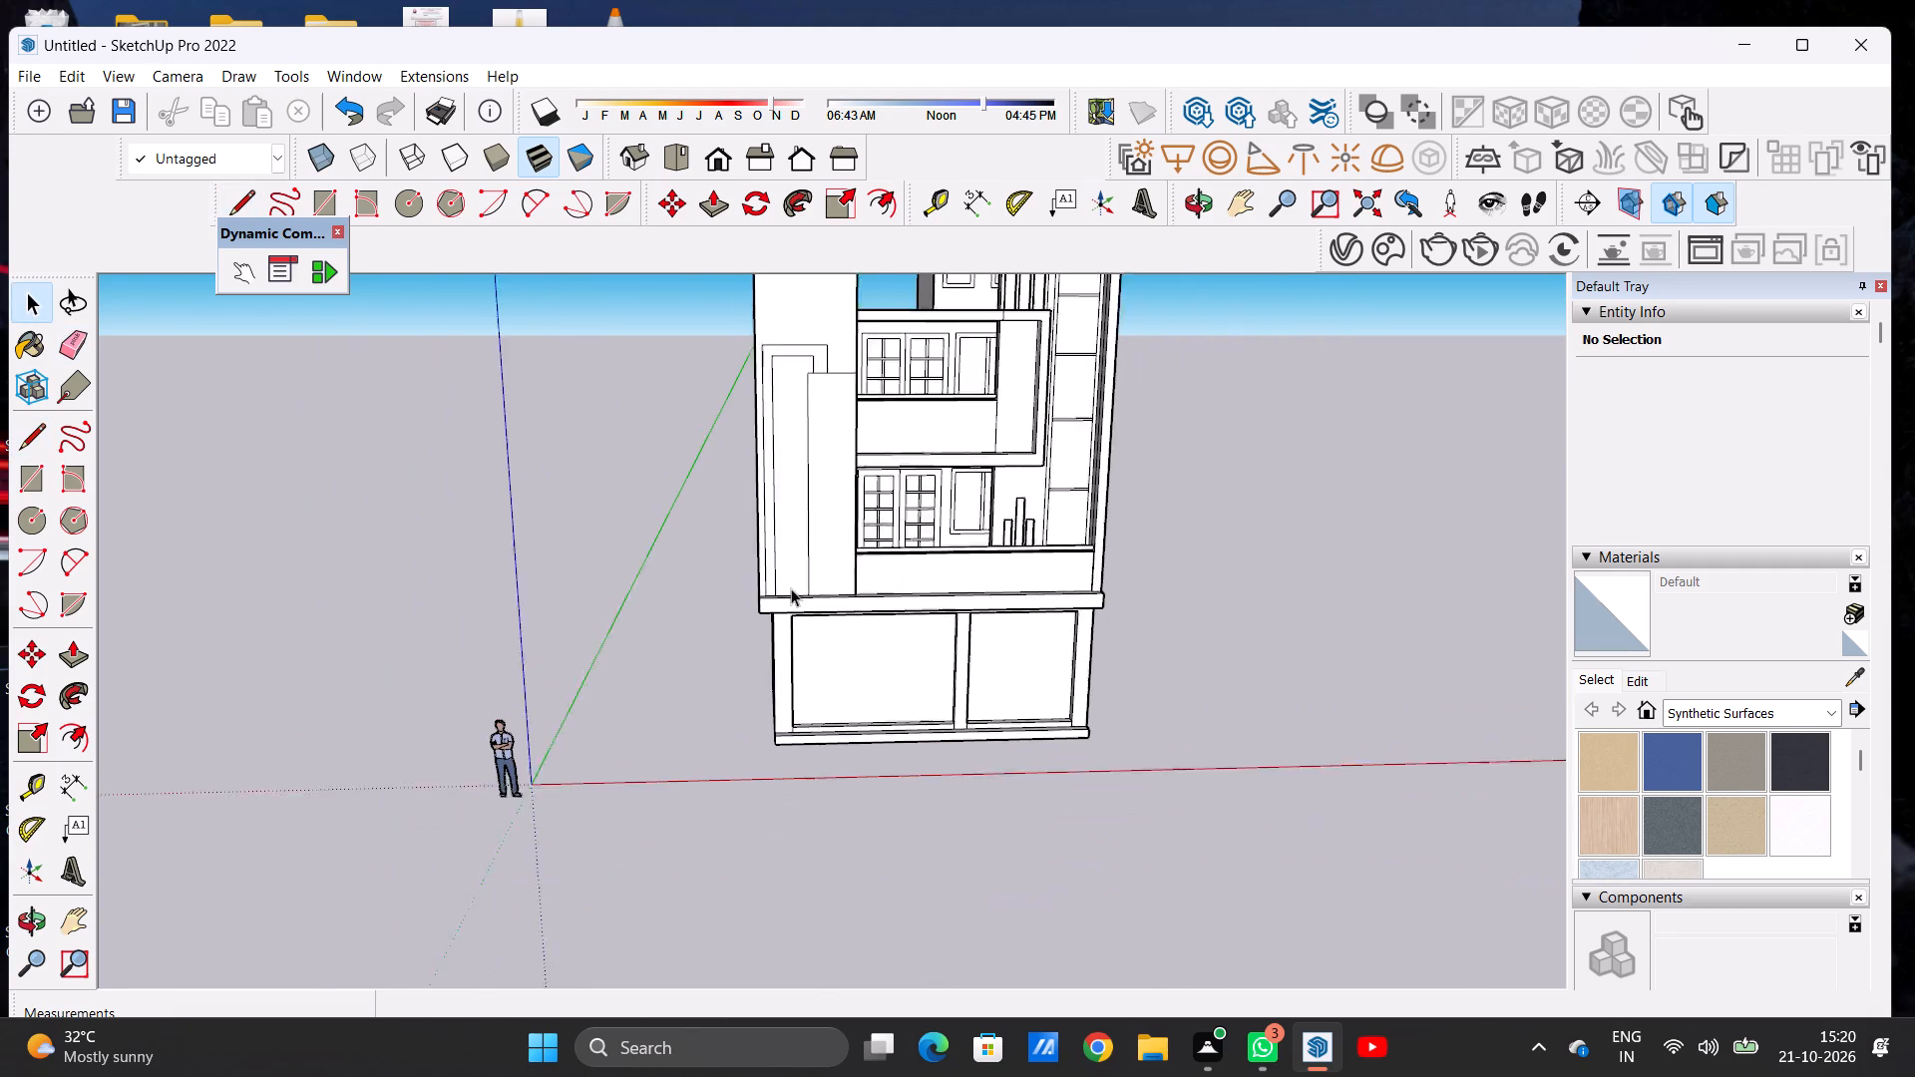
scroll(791, 588, "down", 2)
key("l")
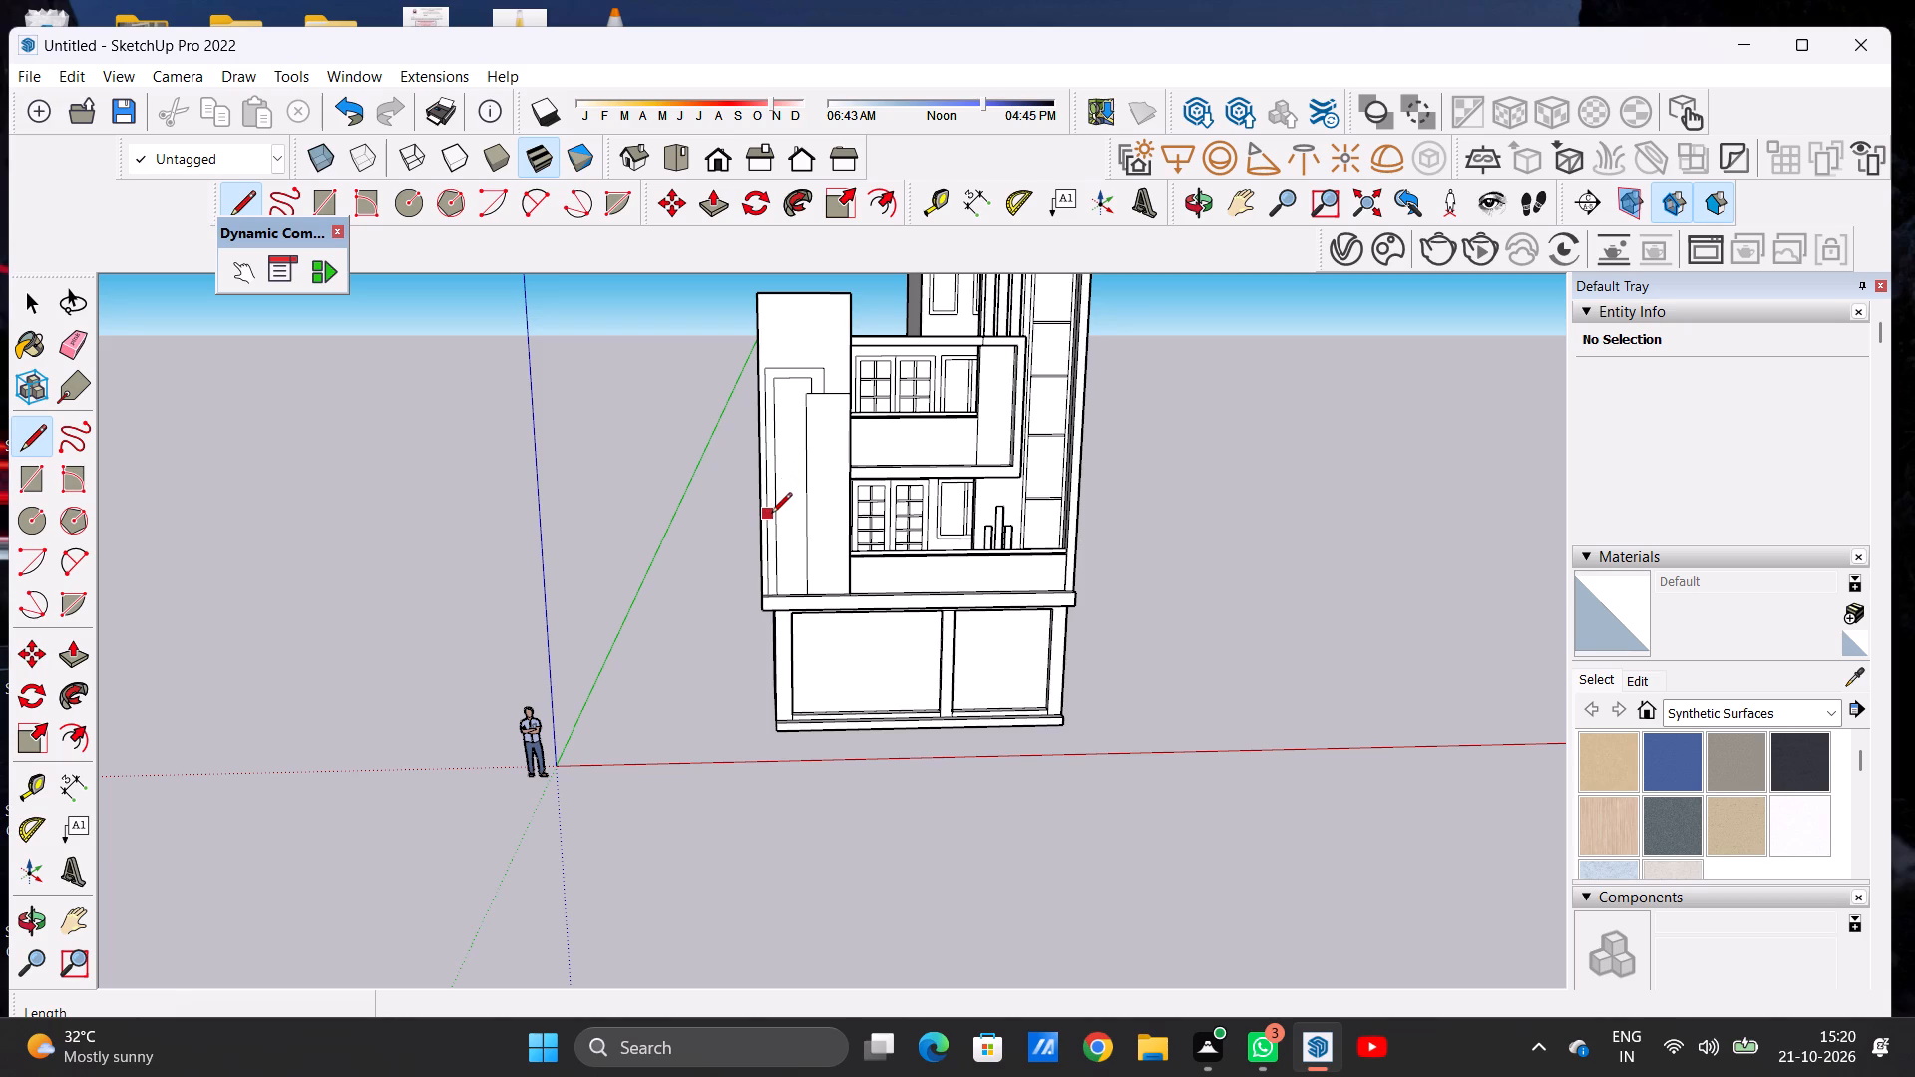
scroll(779, 506, "up", 6)
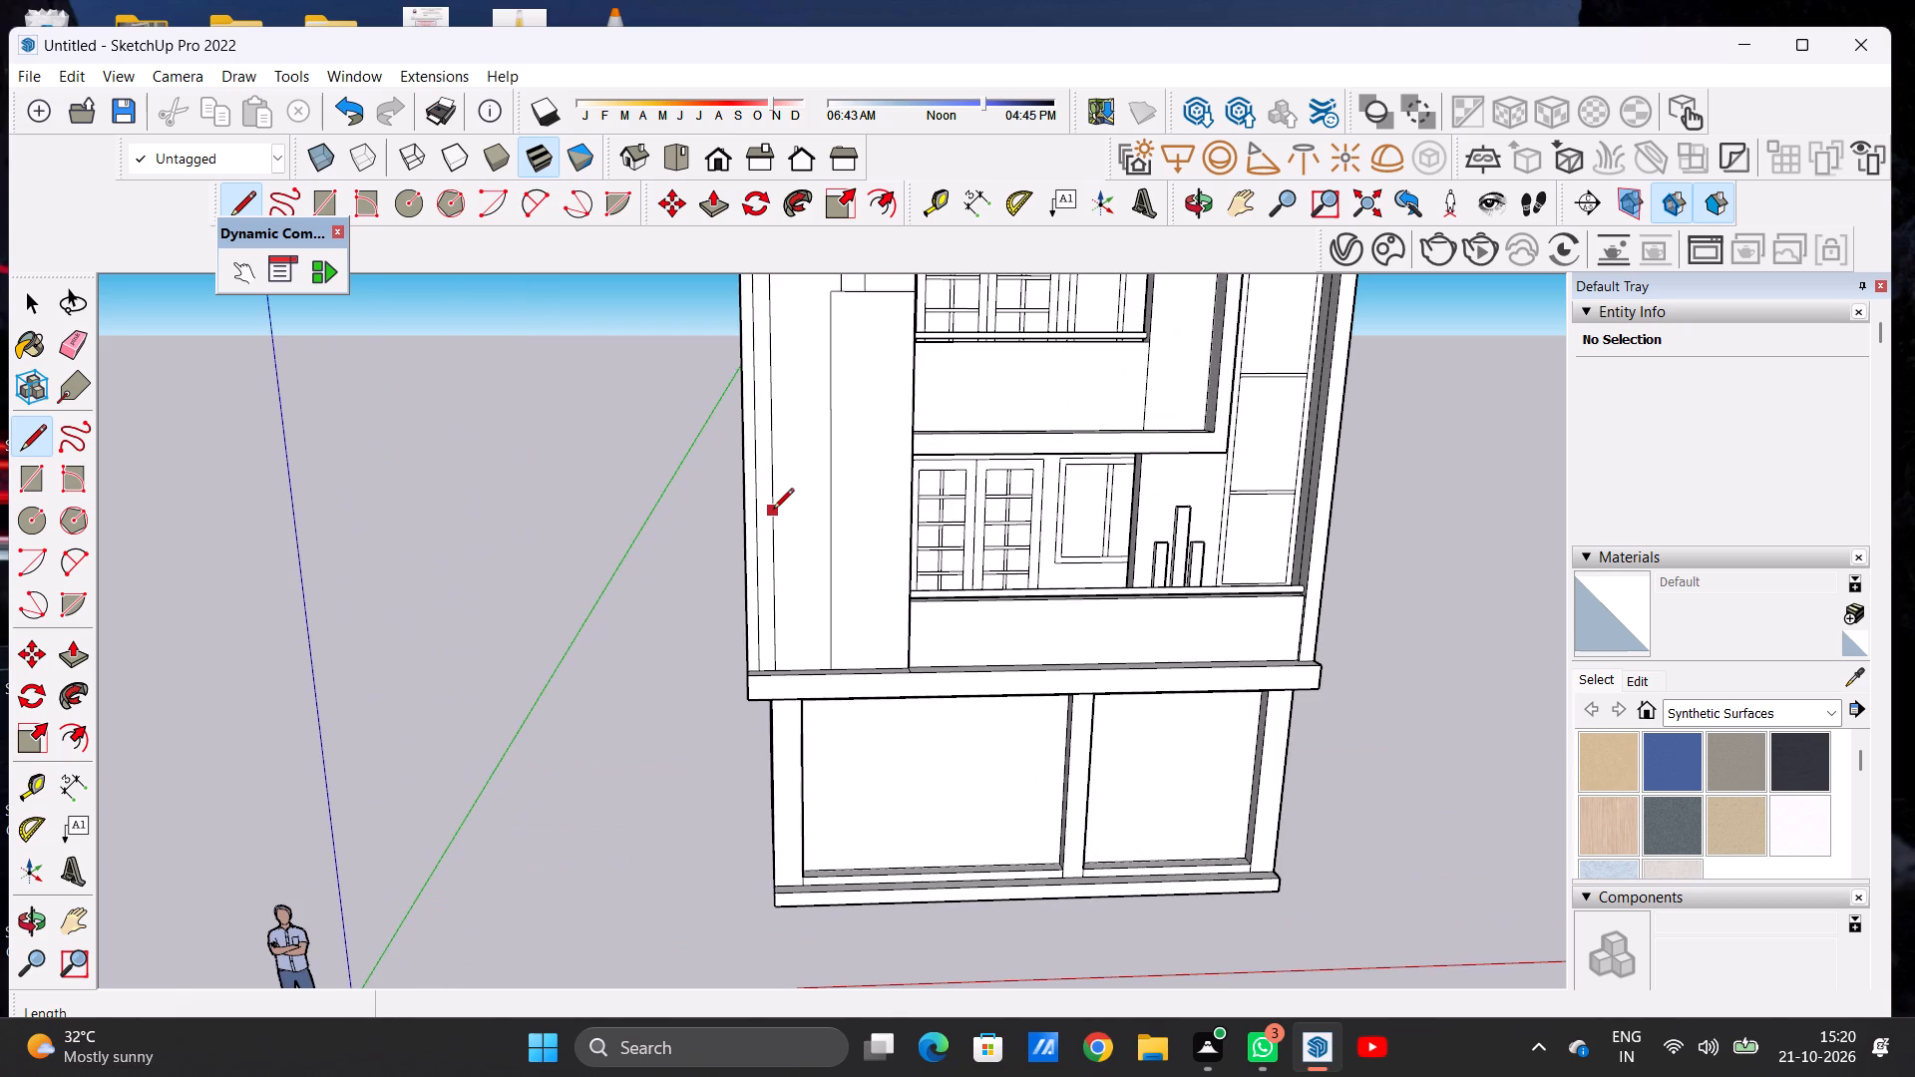
left_click(773, 525)
left_click(832, 524)
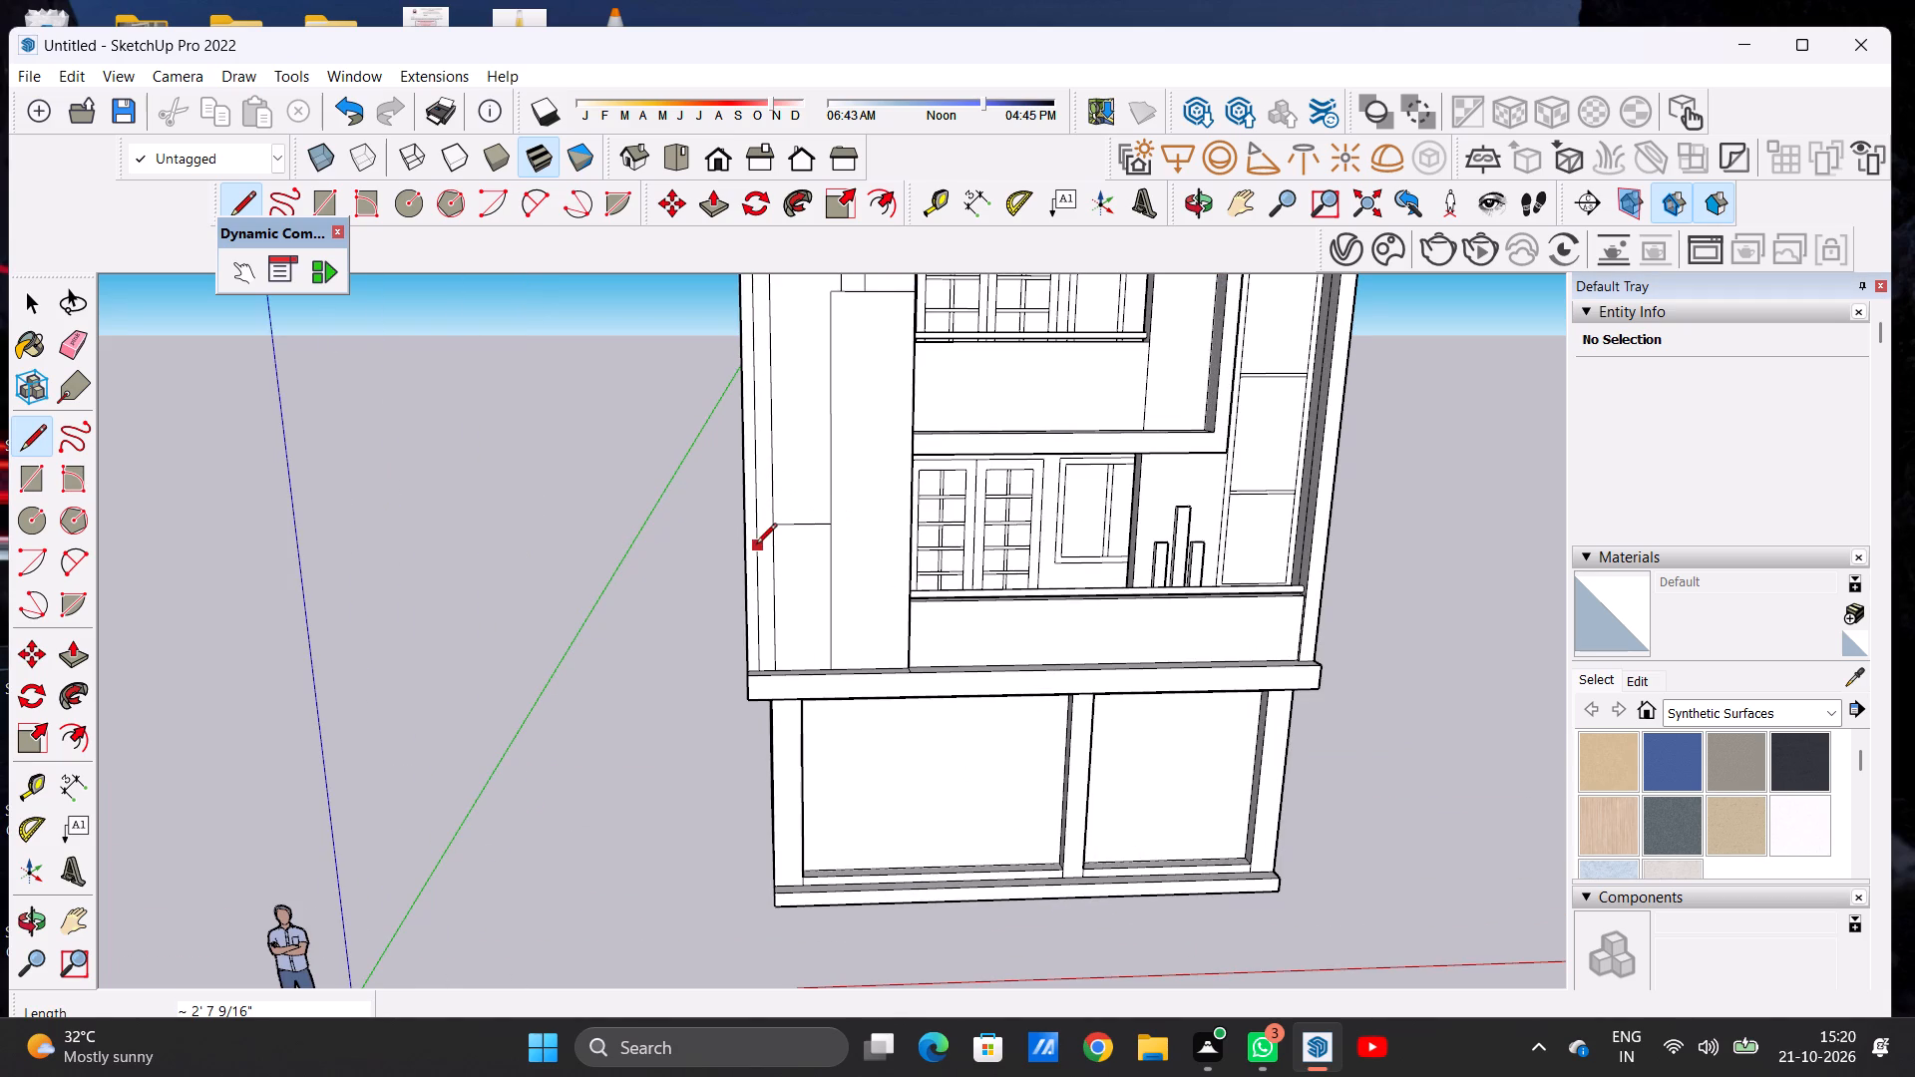
left_click(754, 548)
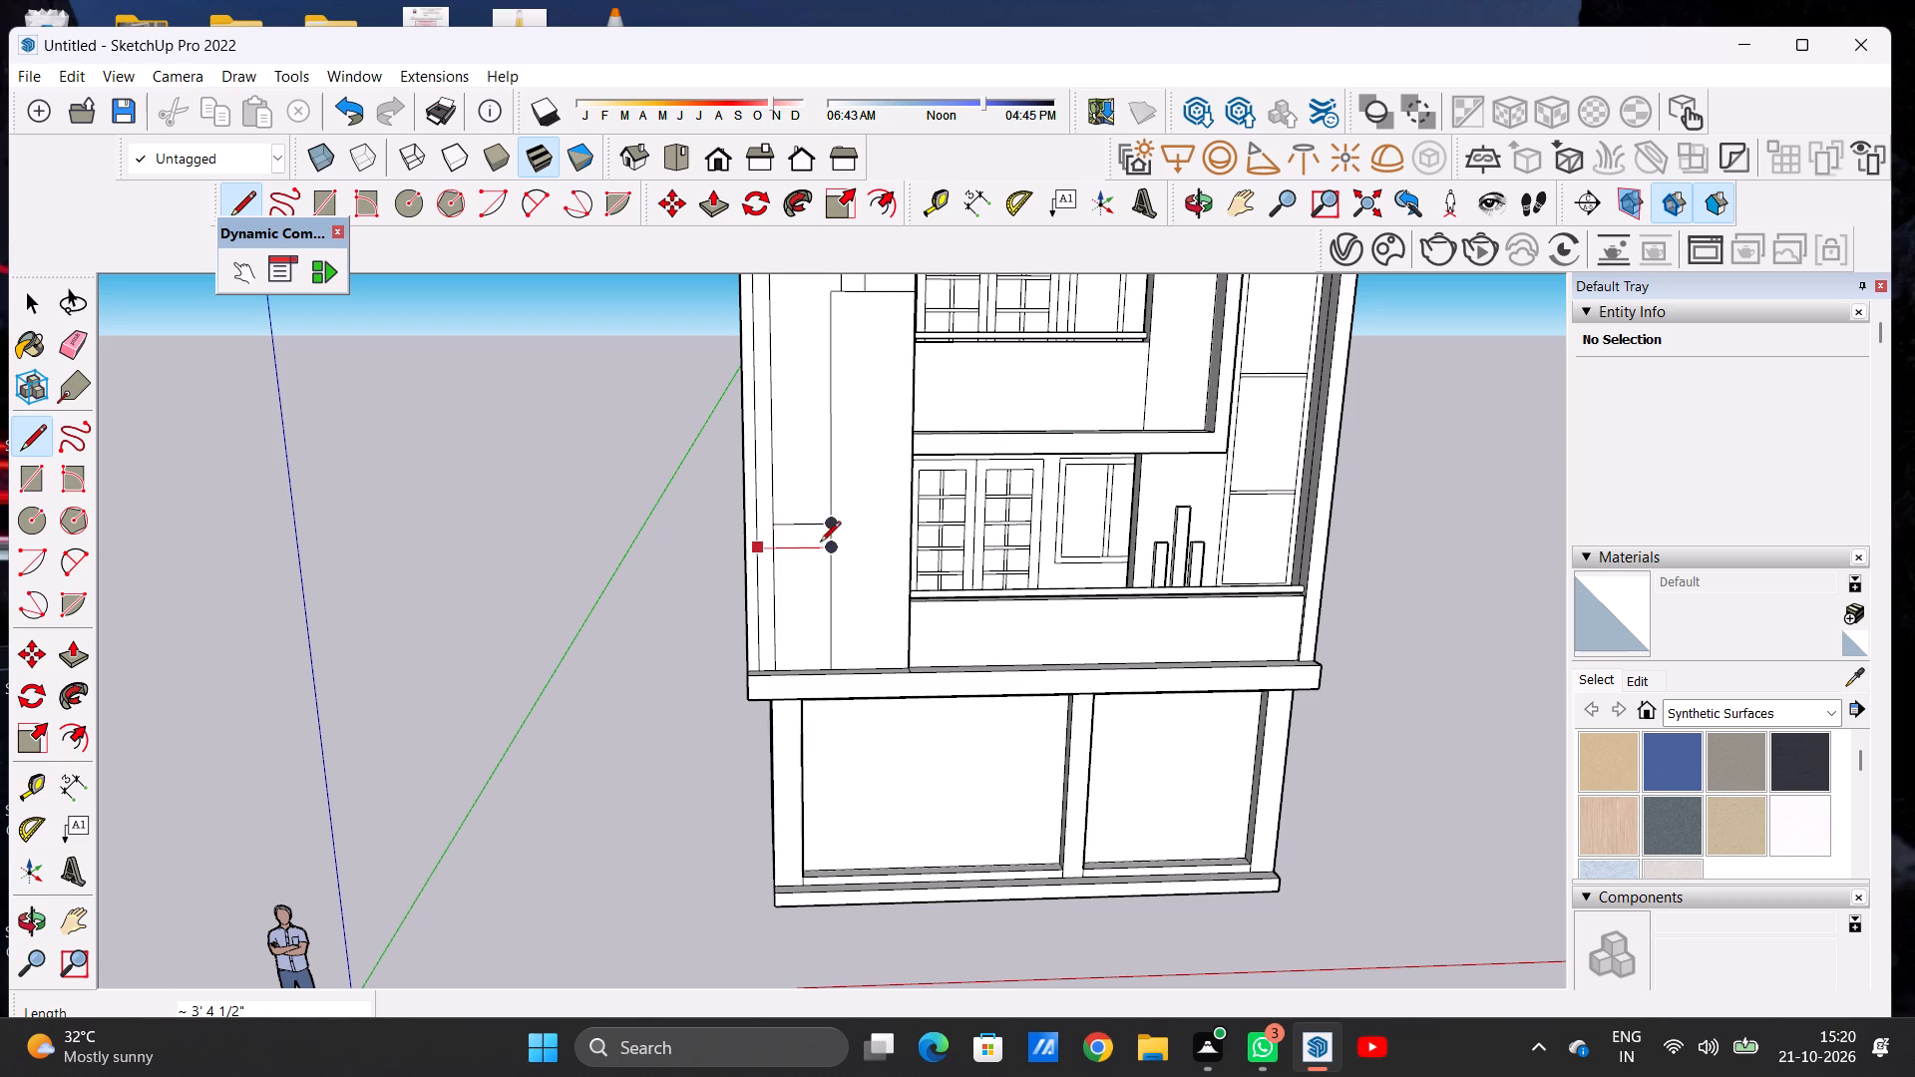
left_click(835, 544)
key("space")
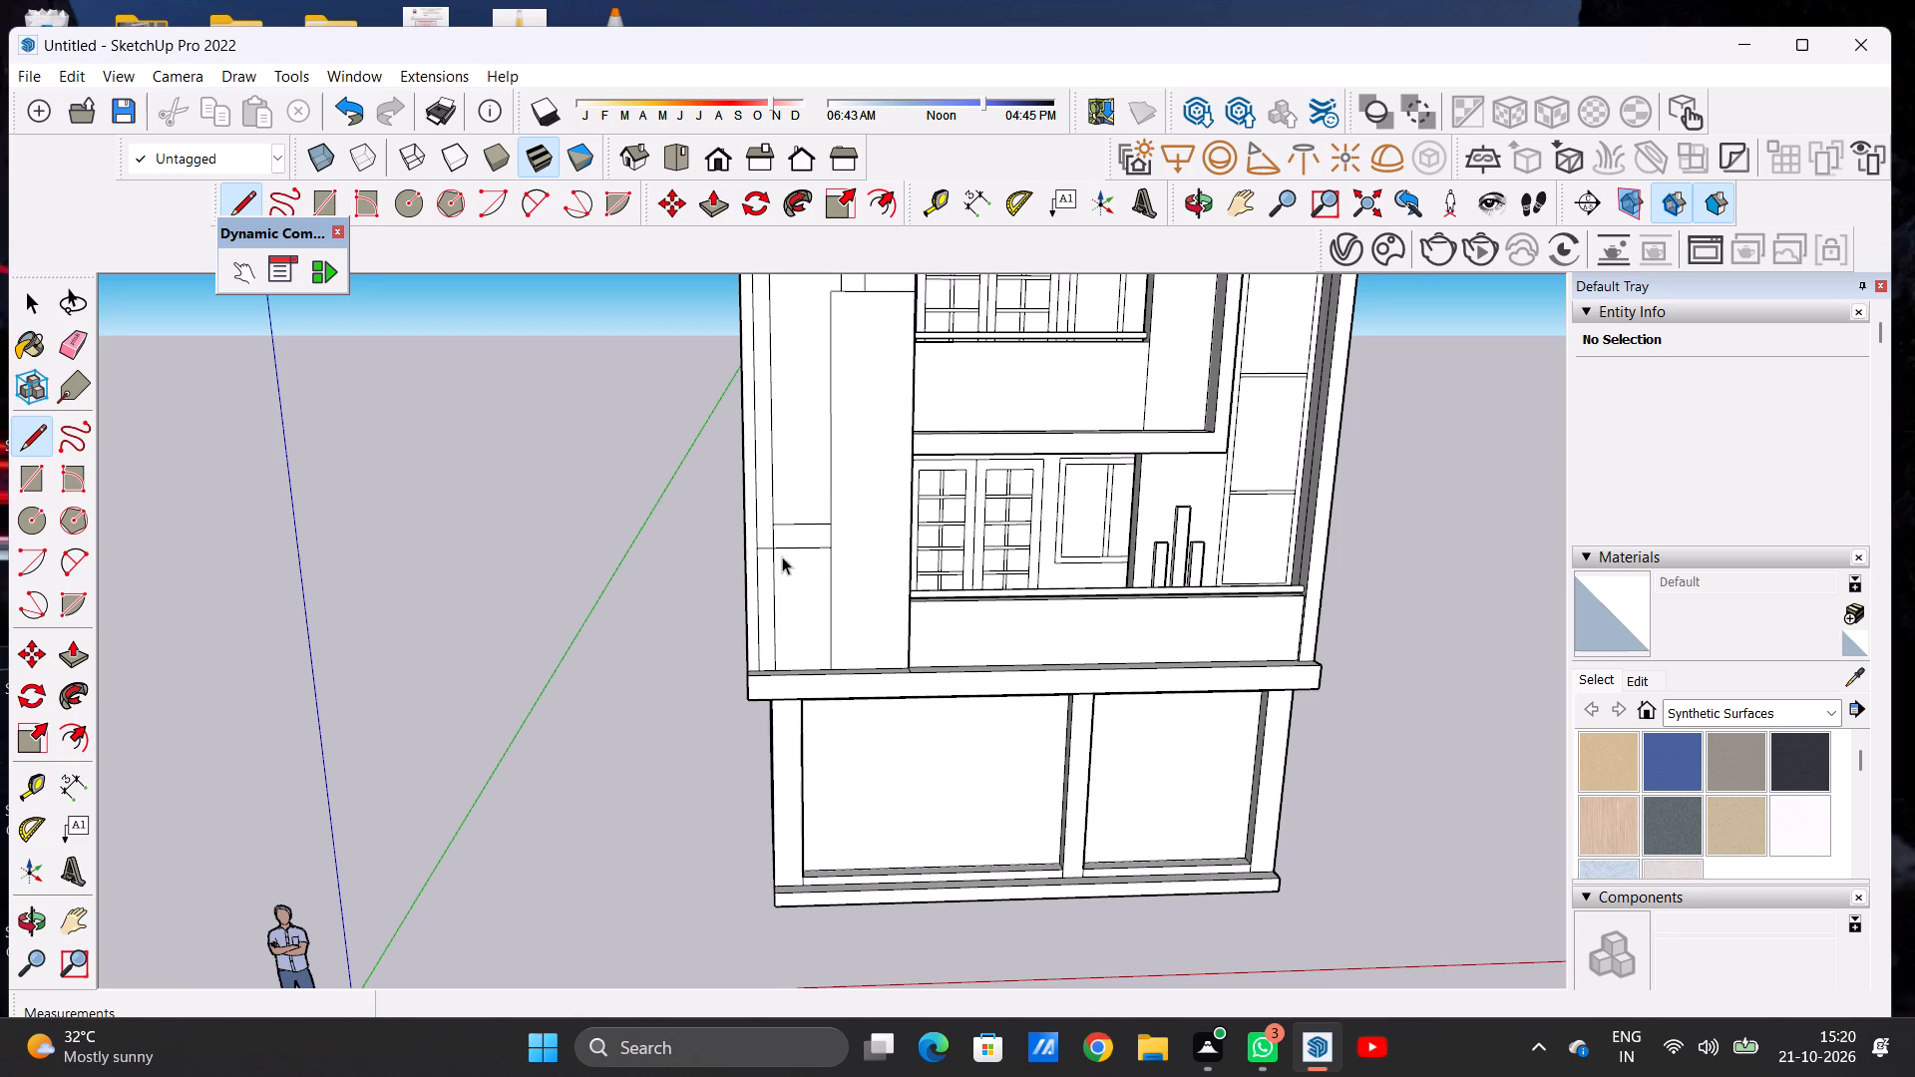
Erase the leftover vertical edges below the new horizontal lines so both outlines end above the ledge.
scroll(782, 556, "up", 6)
key("e")
left_click_drag(753, 521, 776, 522)
key("space")
scroll(789, 560, "down", 7)
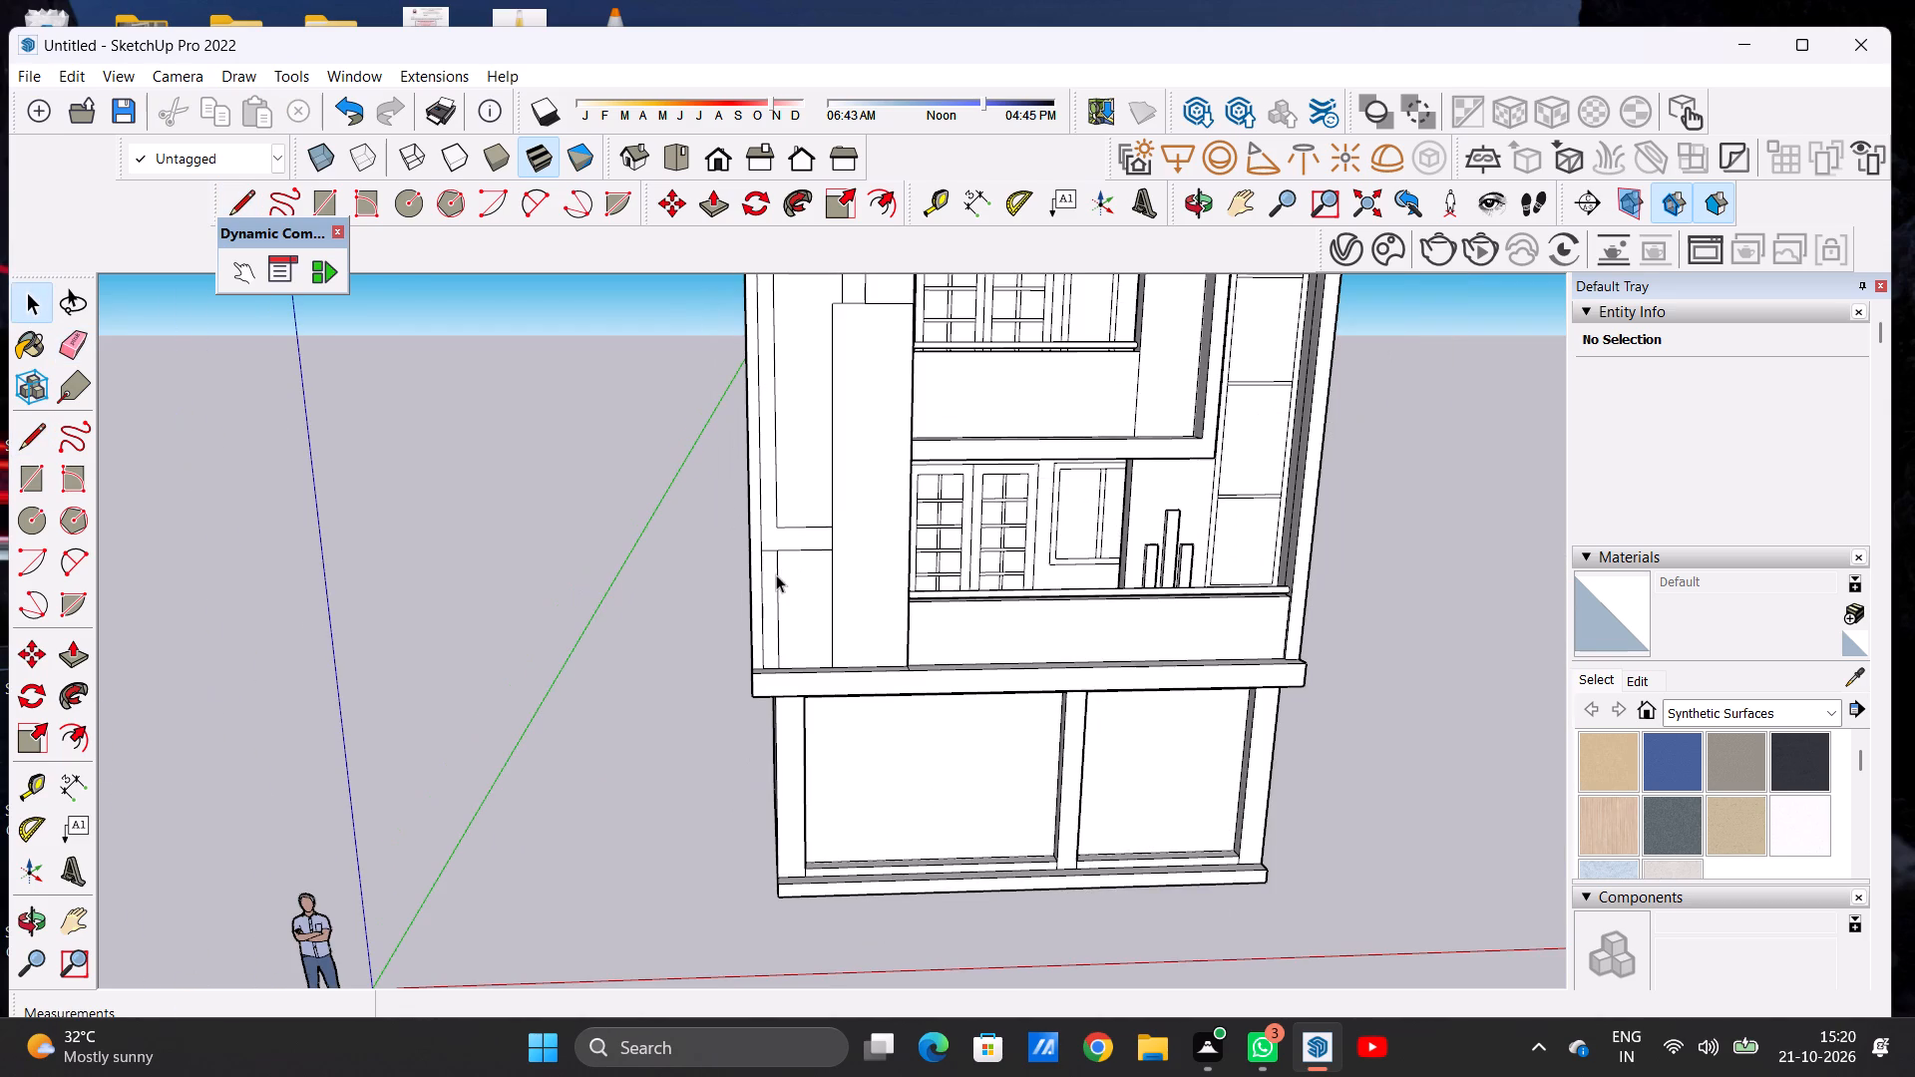
scroll(774, 635, "up", 3)
key("e")
scroll(774, 635, "up", 6)
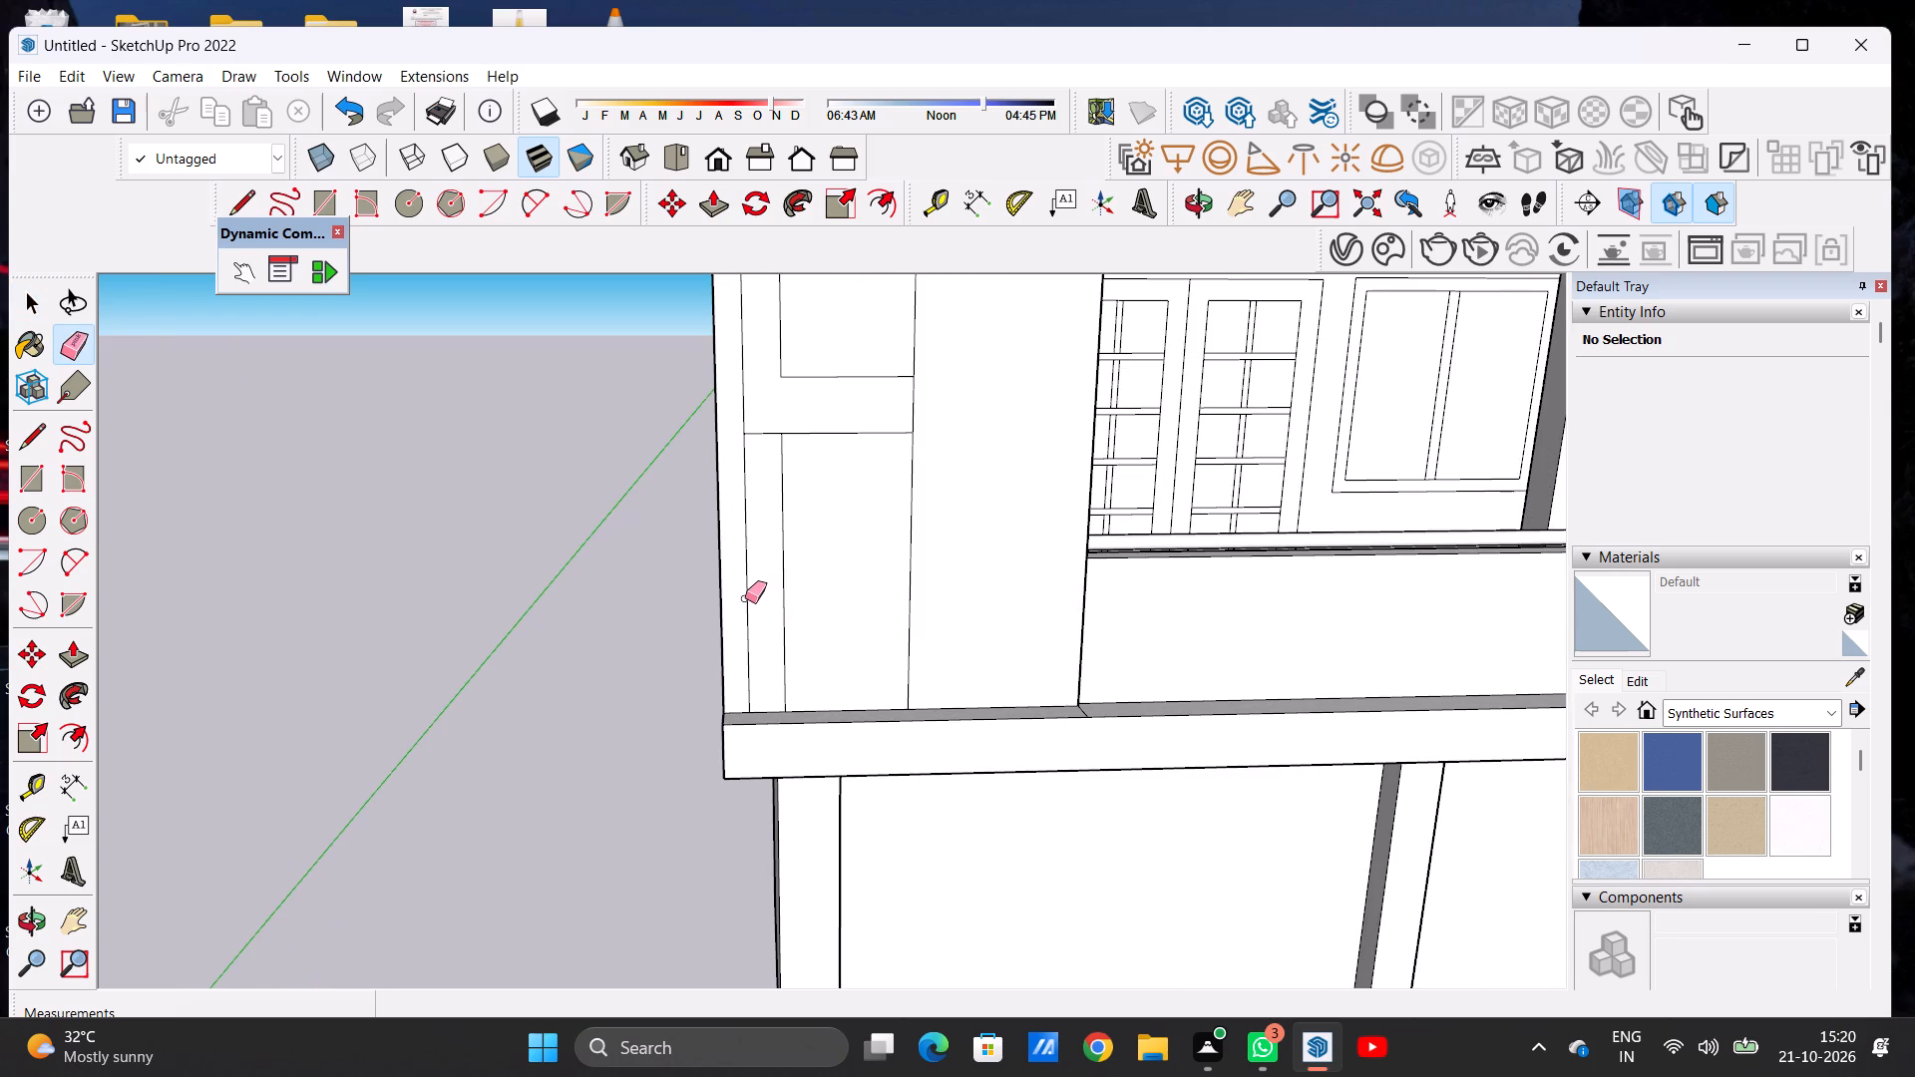
left_click_drag(745, 598, 756, 598)
left_click_drag(764, 600, 793, 620)
key("space")
Replace the inner outline's short vertical edge with one about 3 11/16" further out, extending the top edge and dropping about 1' 3 3/16" to the lower panel.
scroll(829, 503, "down", 7)
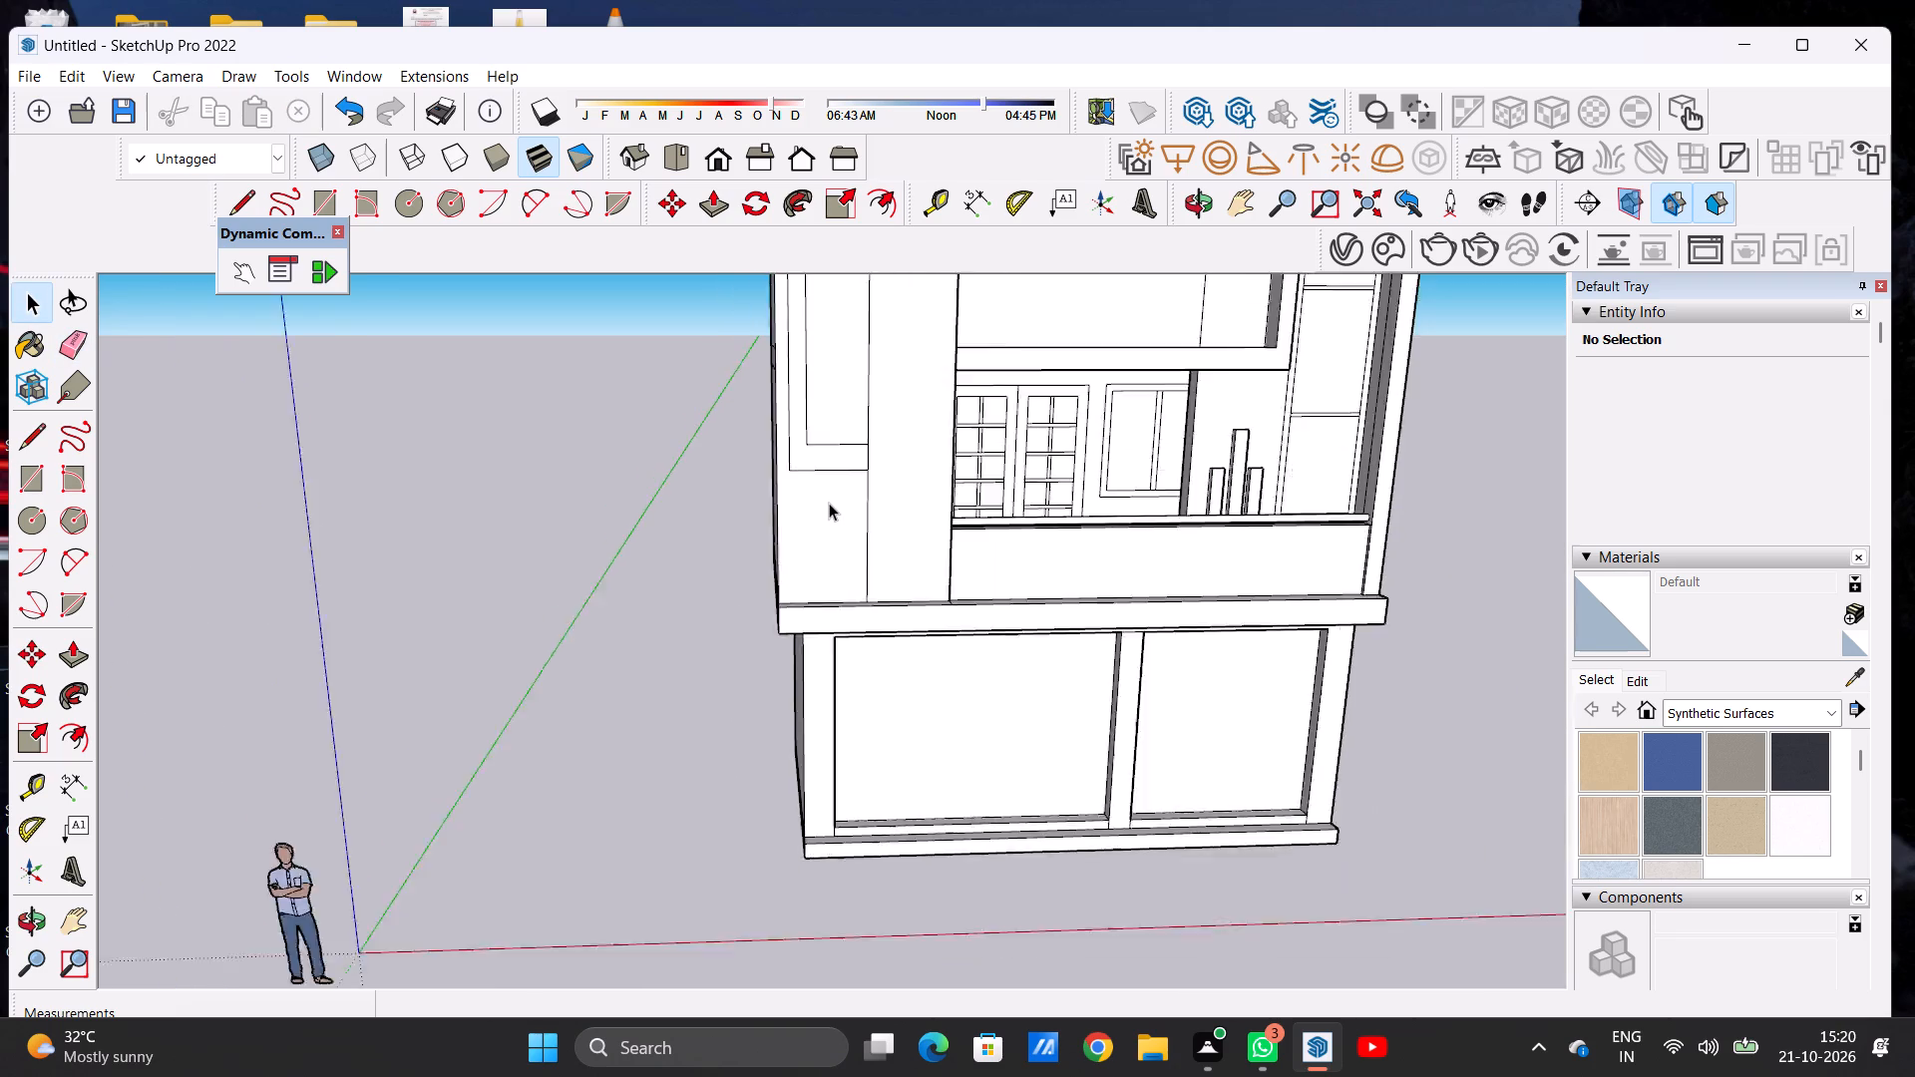
scroll(829, 503, "down", 2)
scroll(829, 503, "up", 1)
scroll(829, 503, "down", 15)
scroll(847, 431, "up", 7)
middle_click(843, 539)
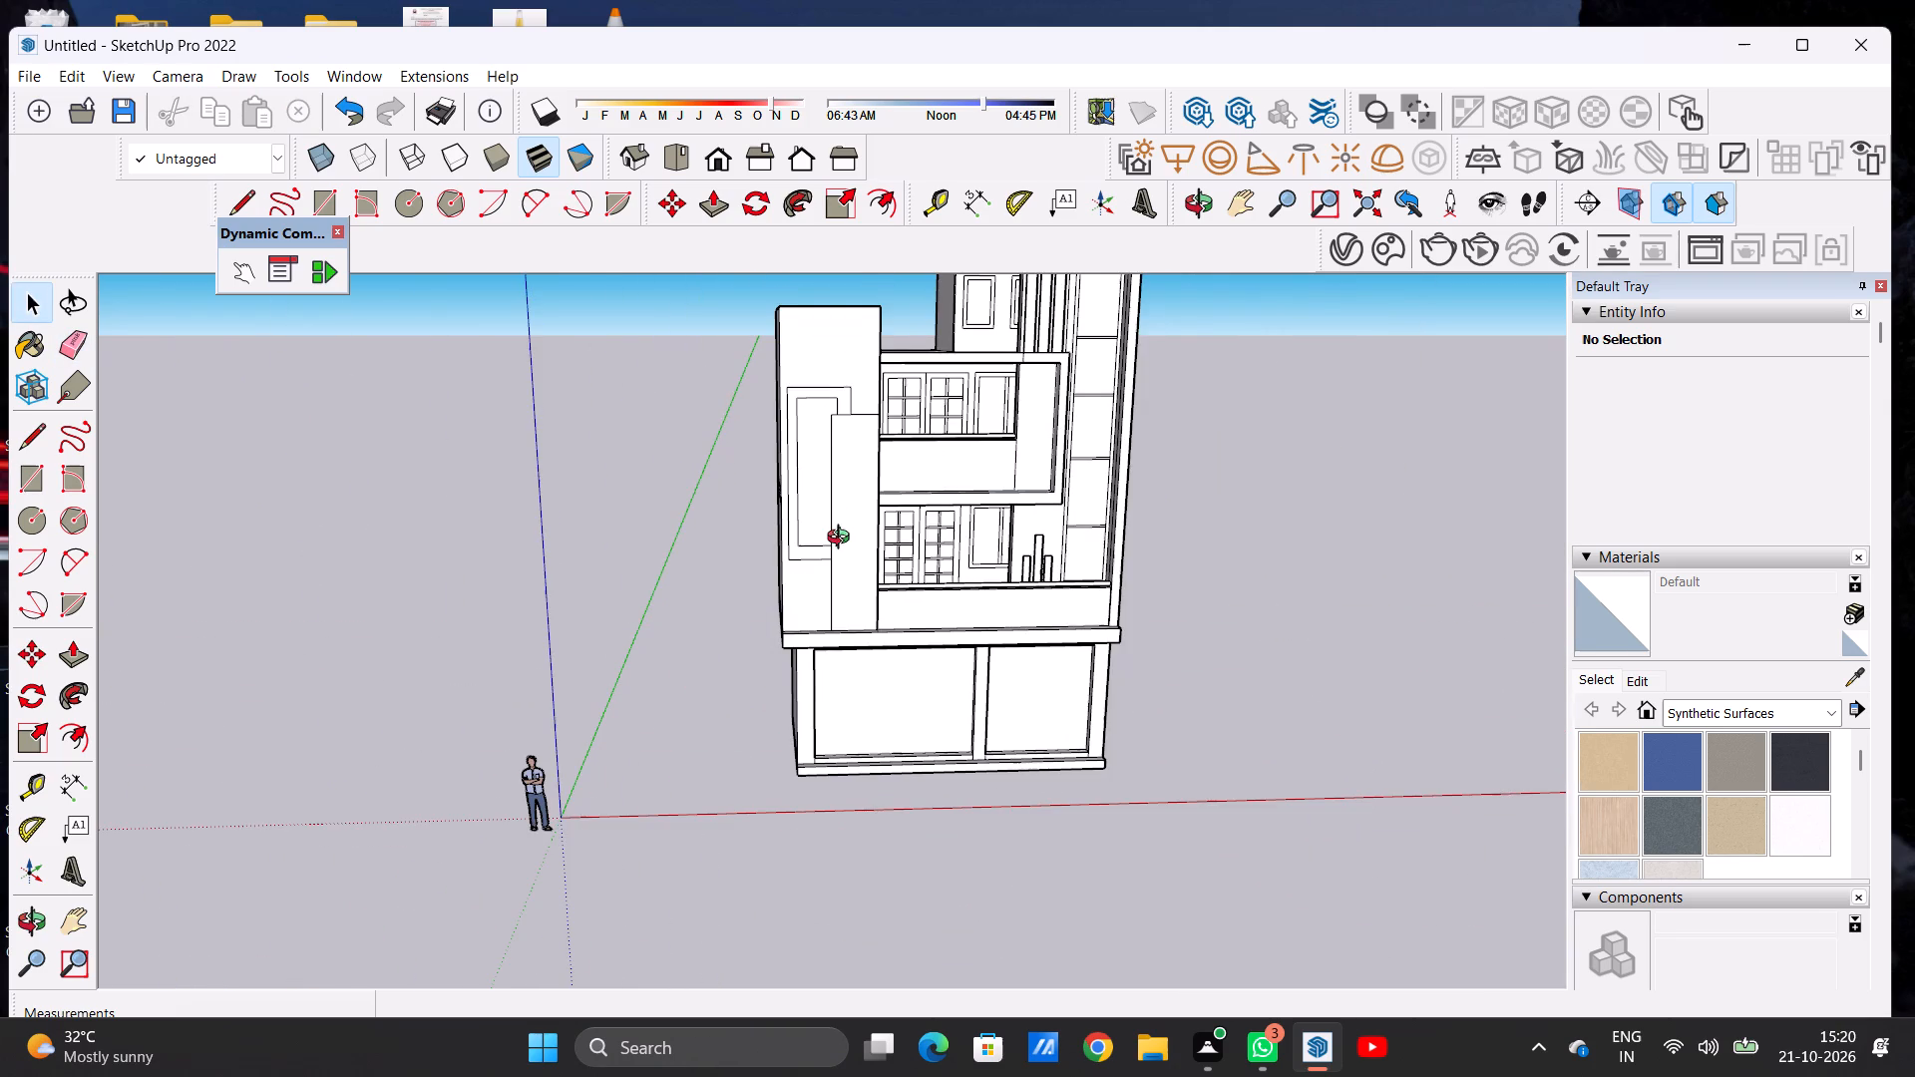
scroll(843, 539, "up", 8)
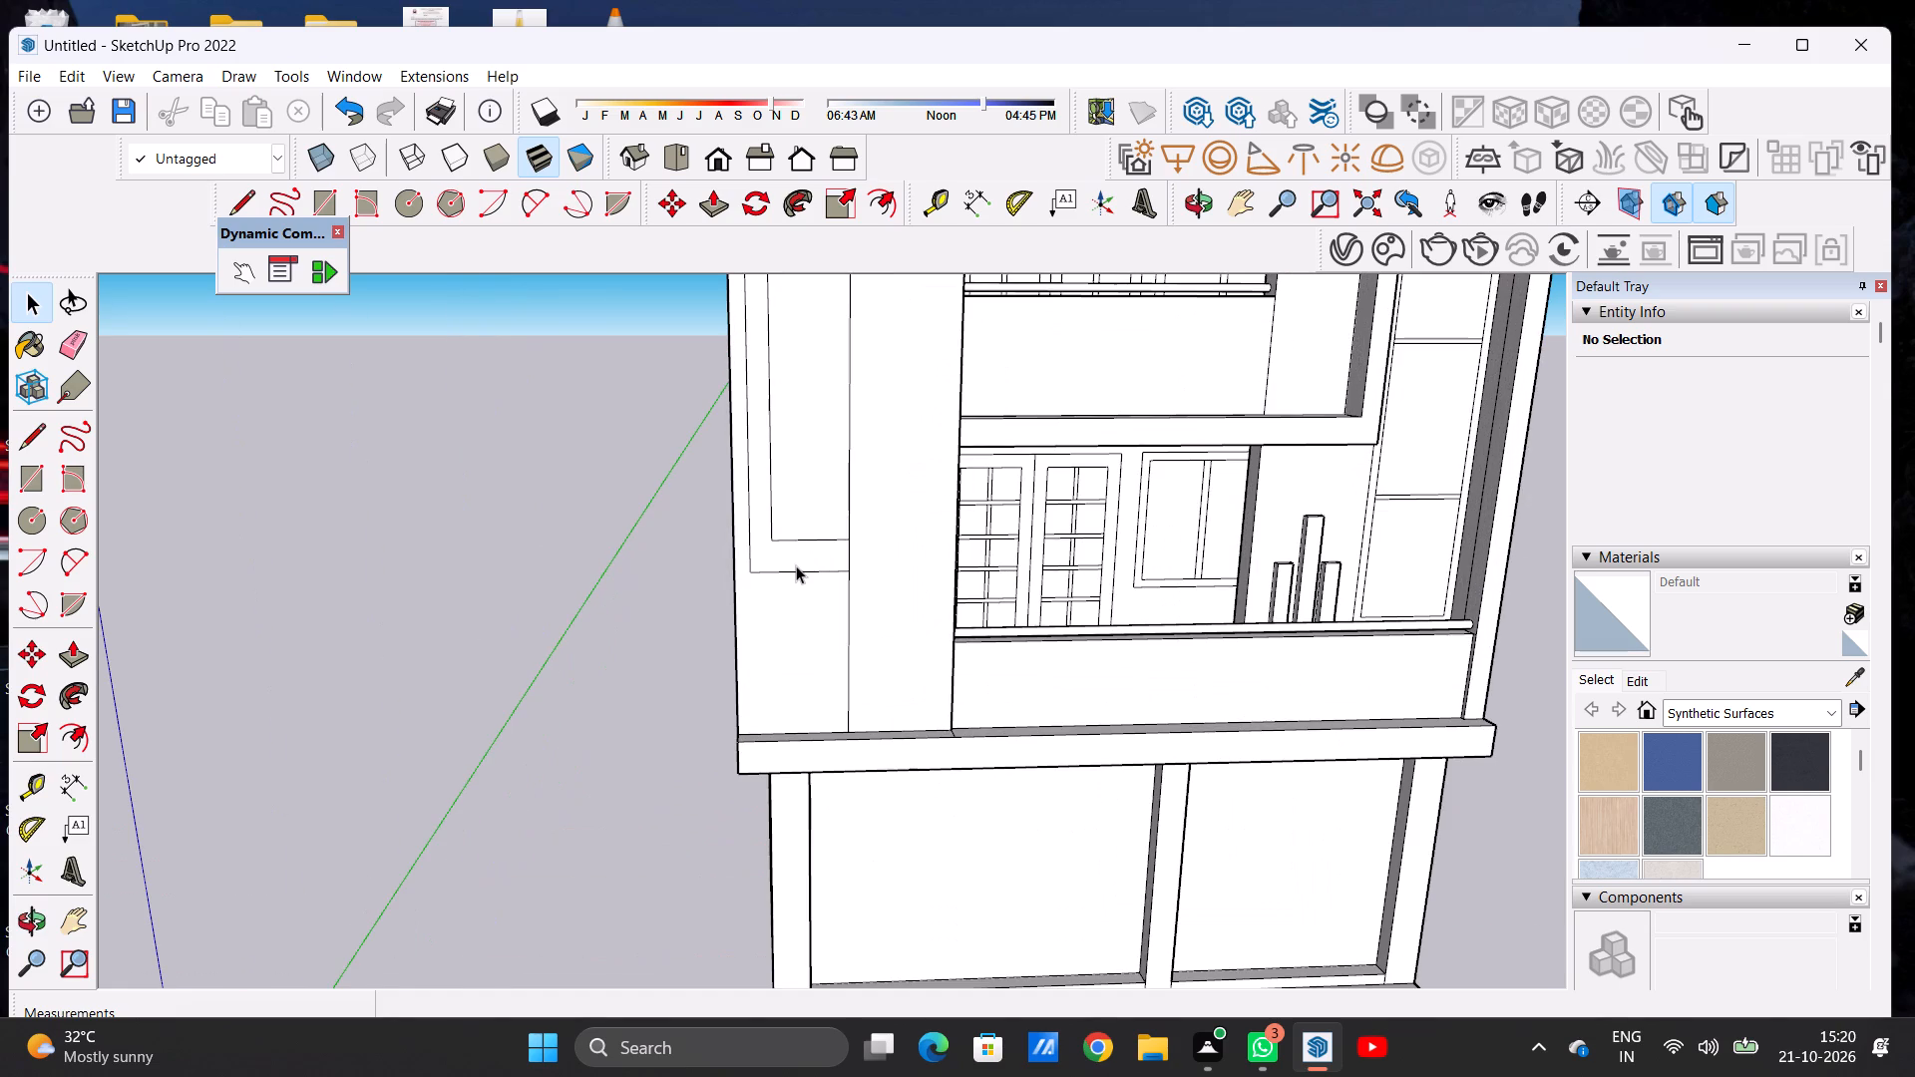
scroll(796, 565, "down", 12)
scroll(840, 419, "up", 7)
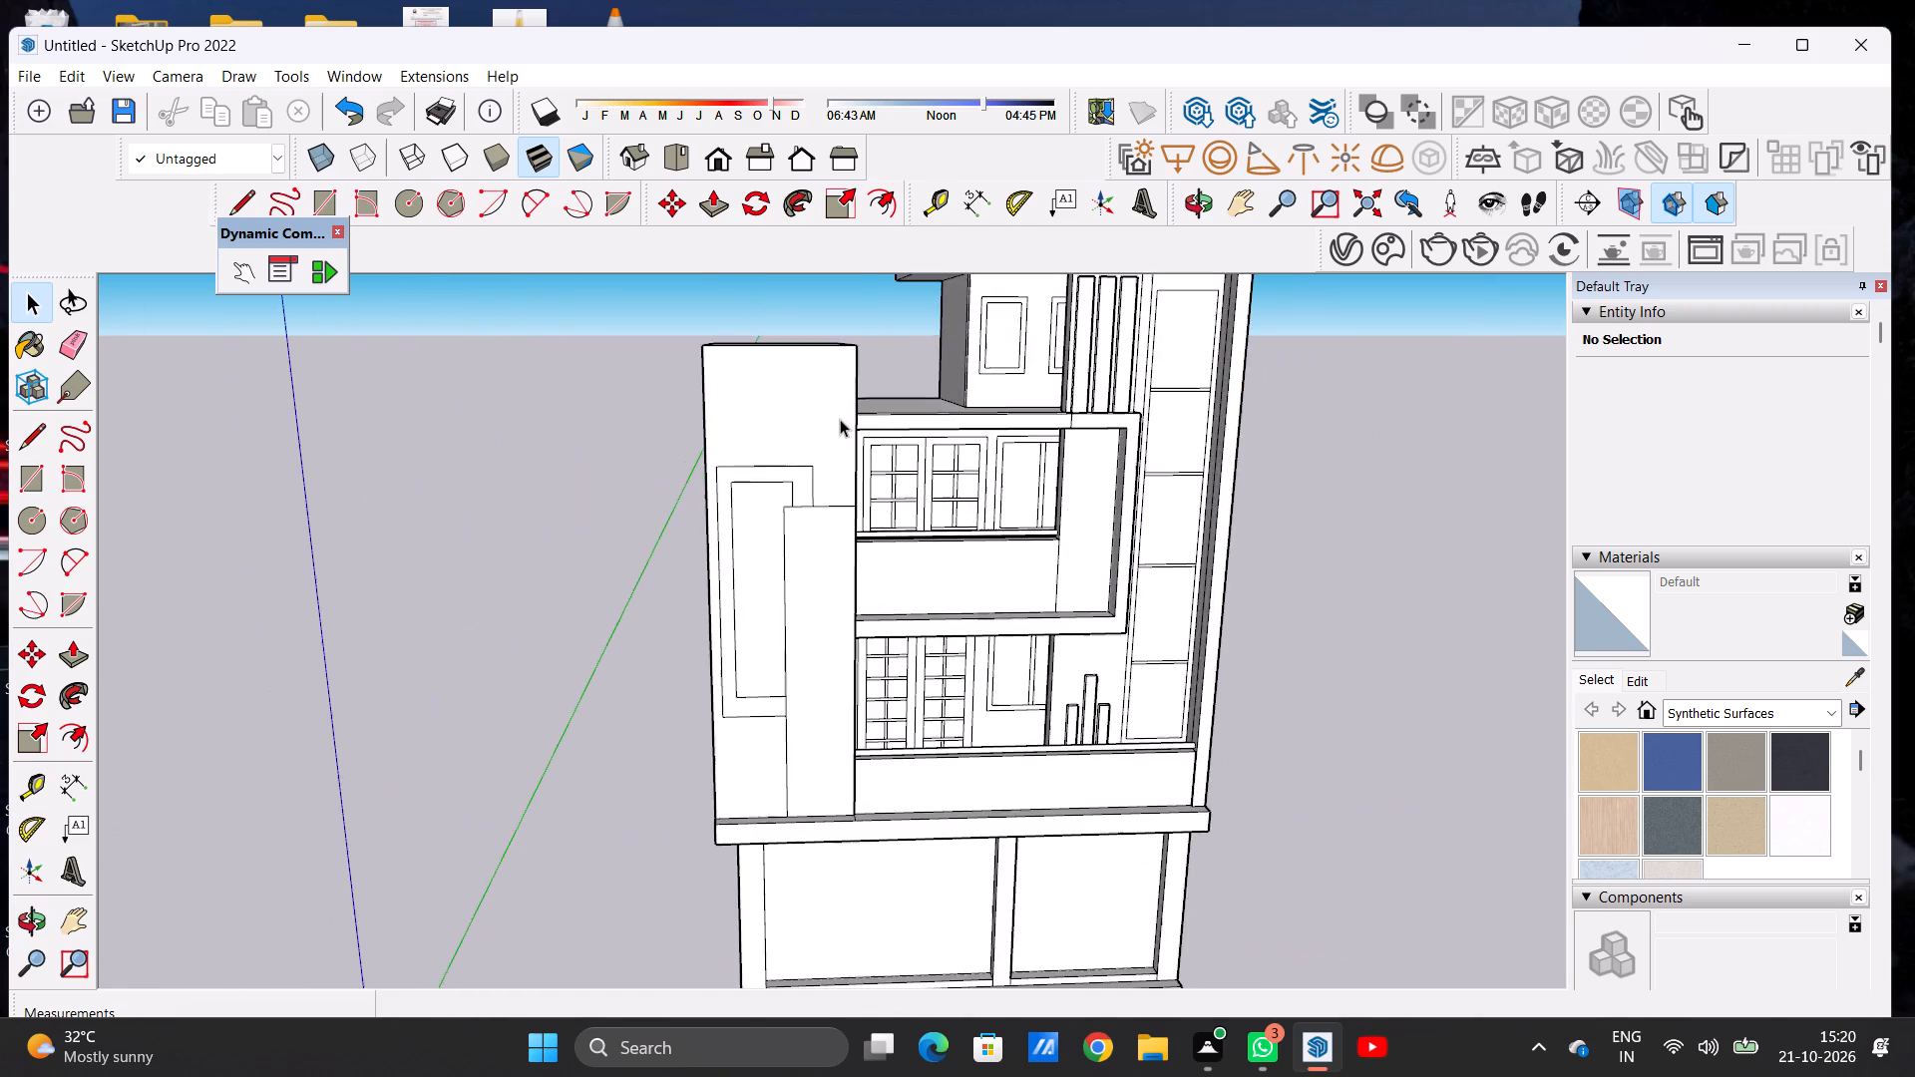
scroll(806, 500, "up", 12)
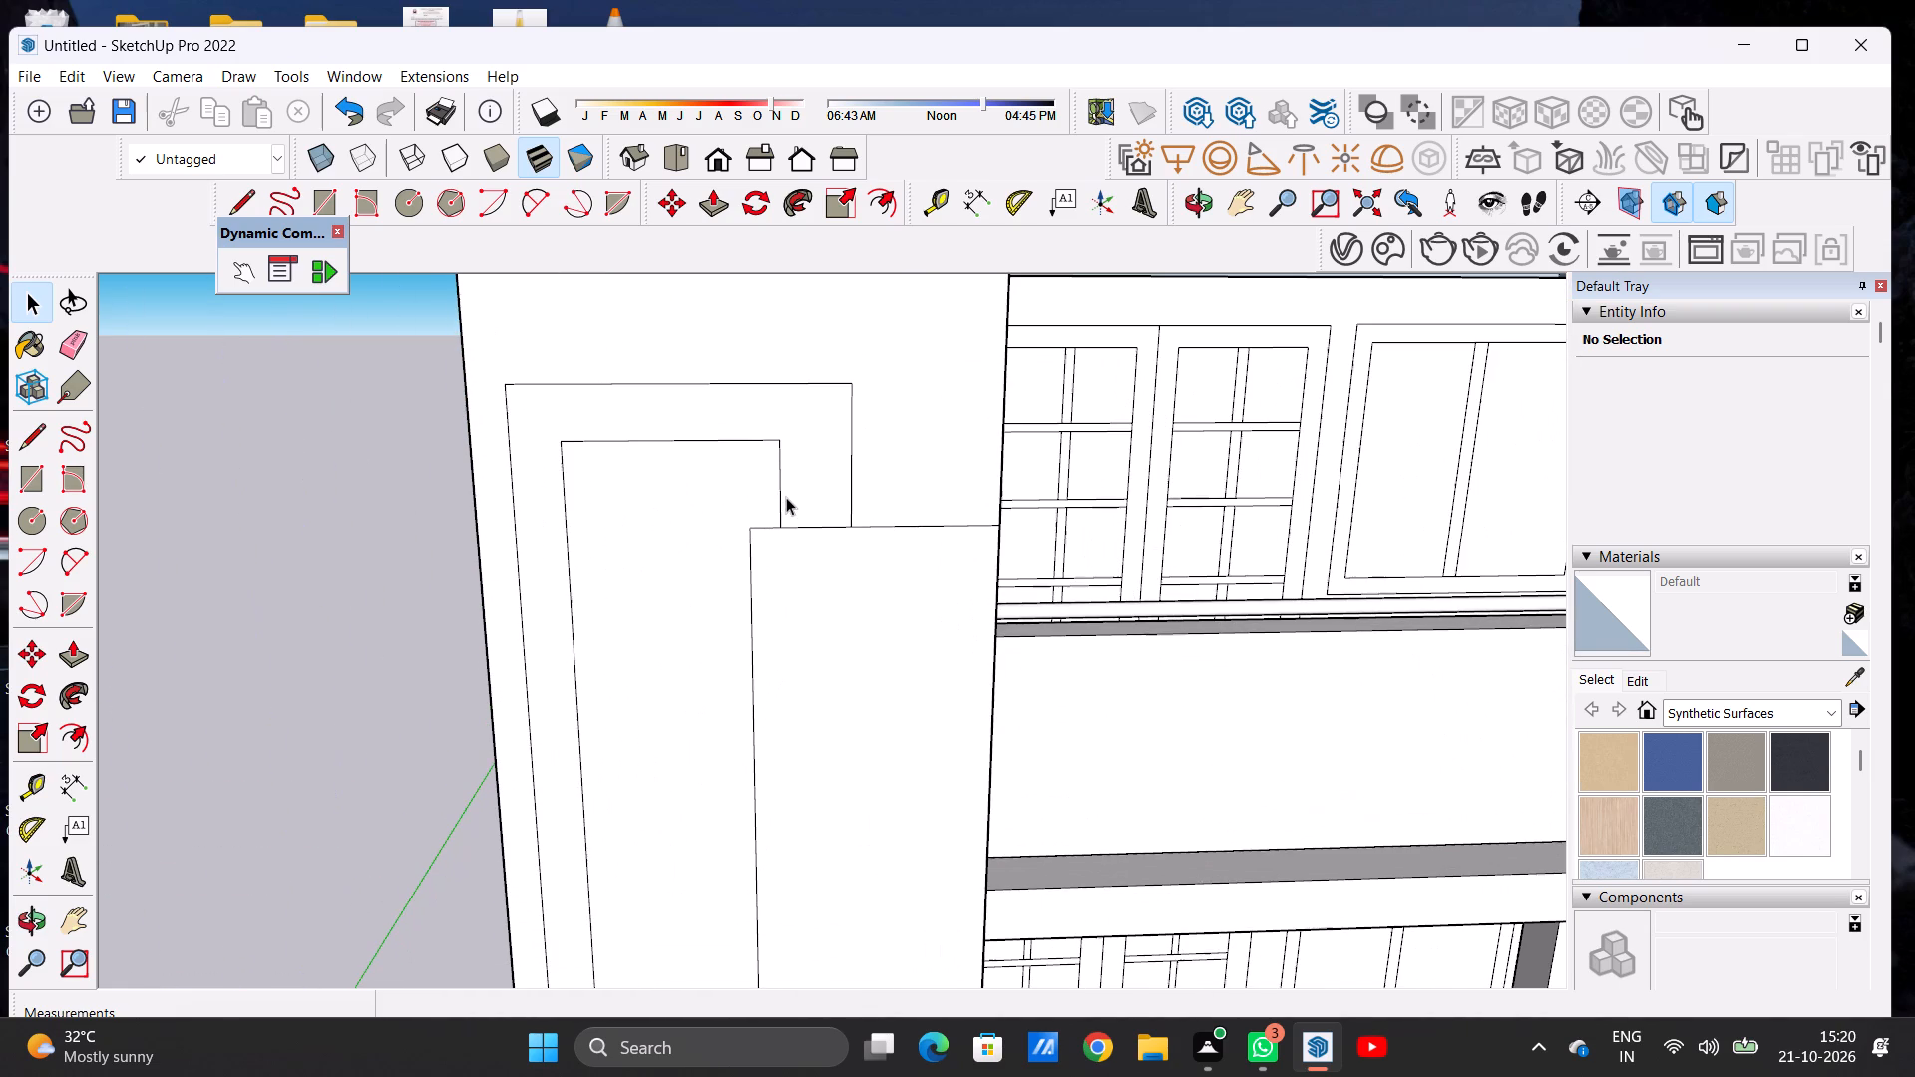
left_click(778, 483)
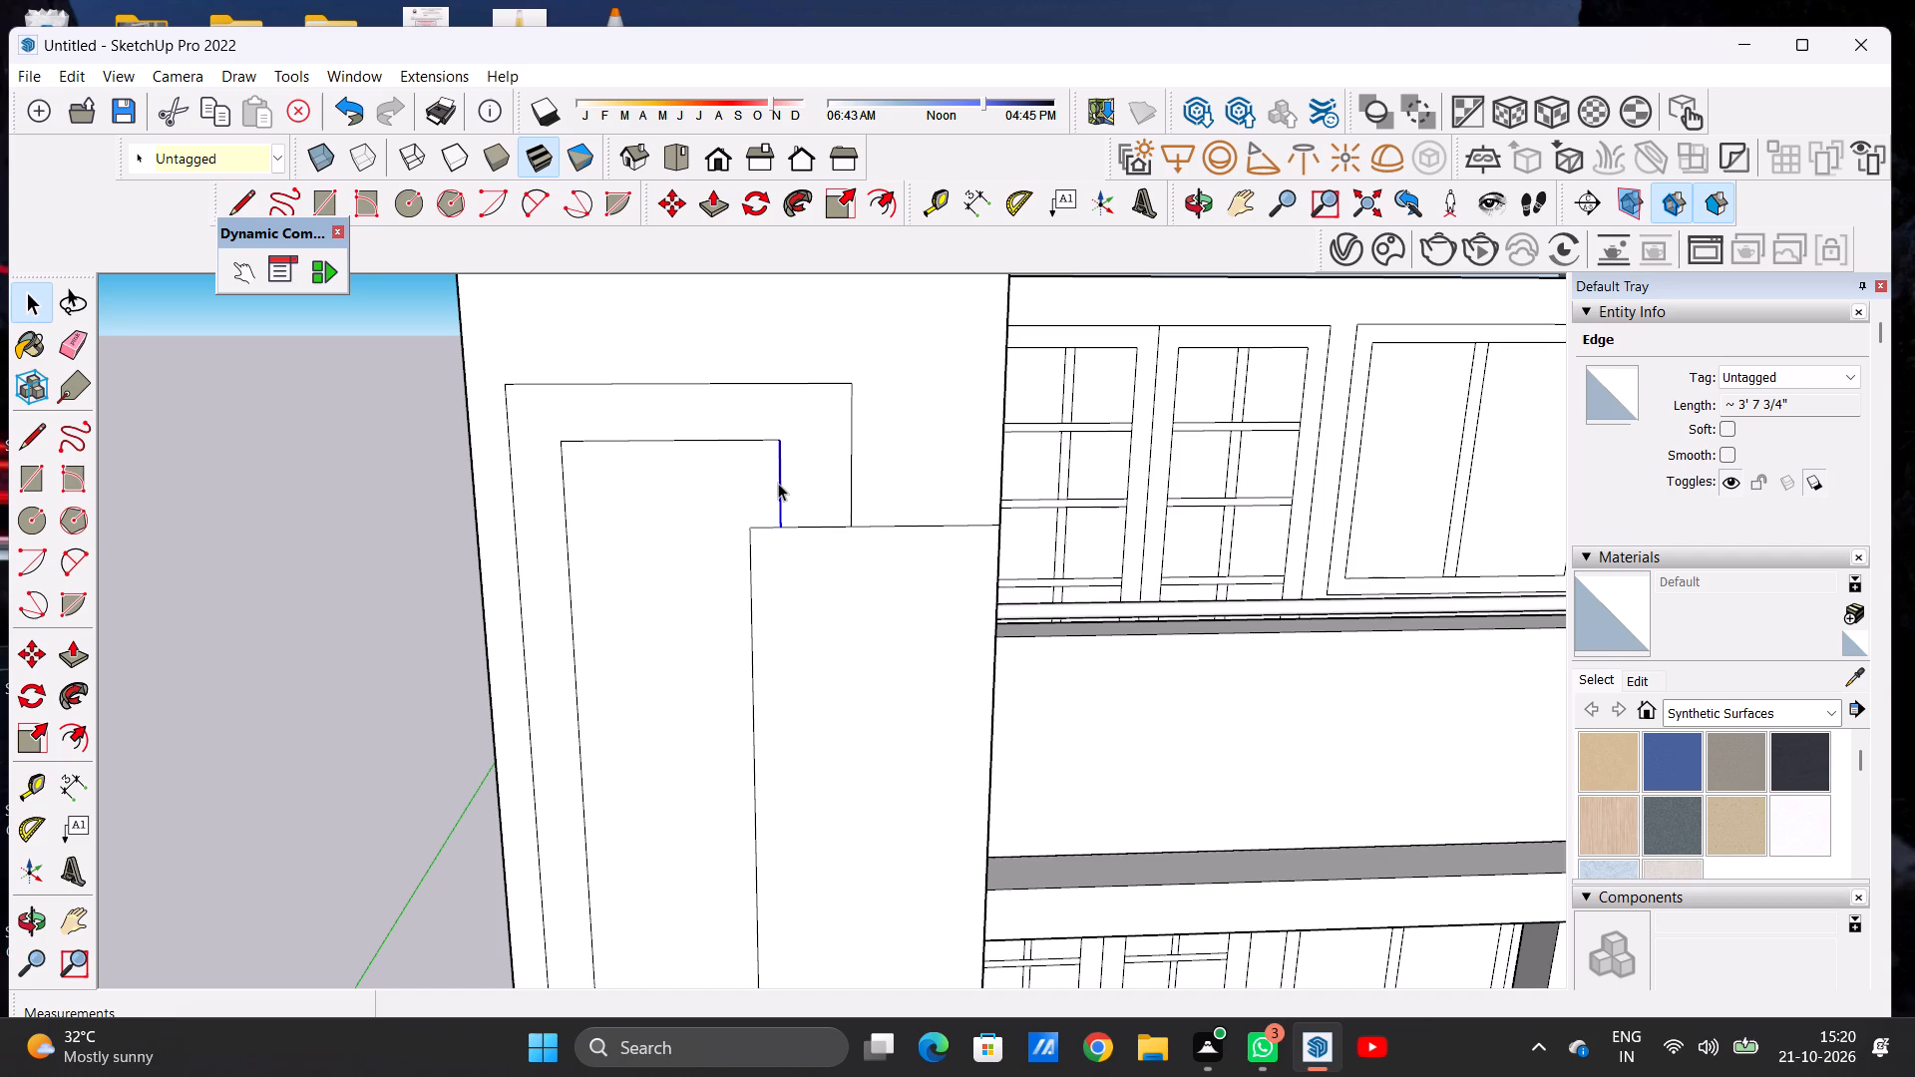
key("Delete")
key("l")
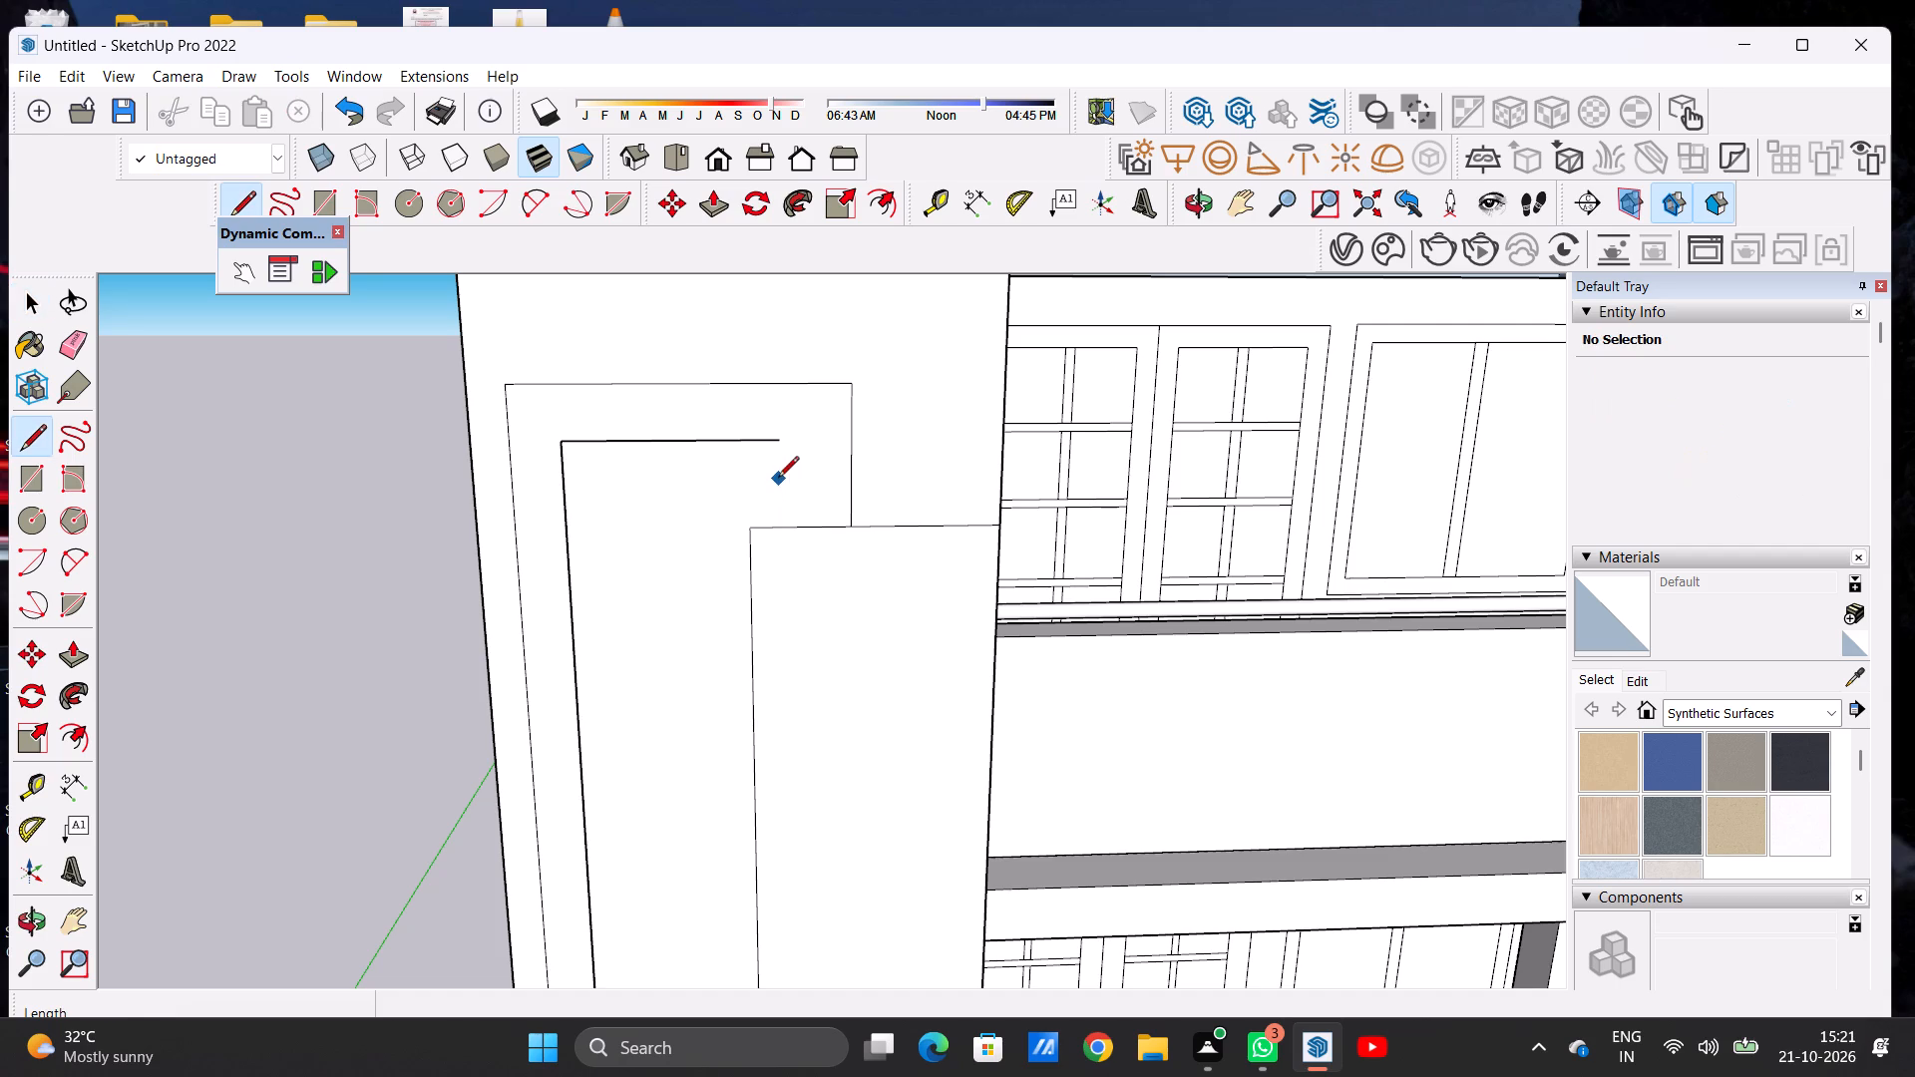
left_click(779, 445)
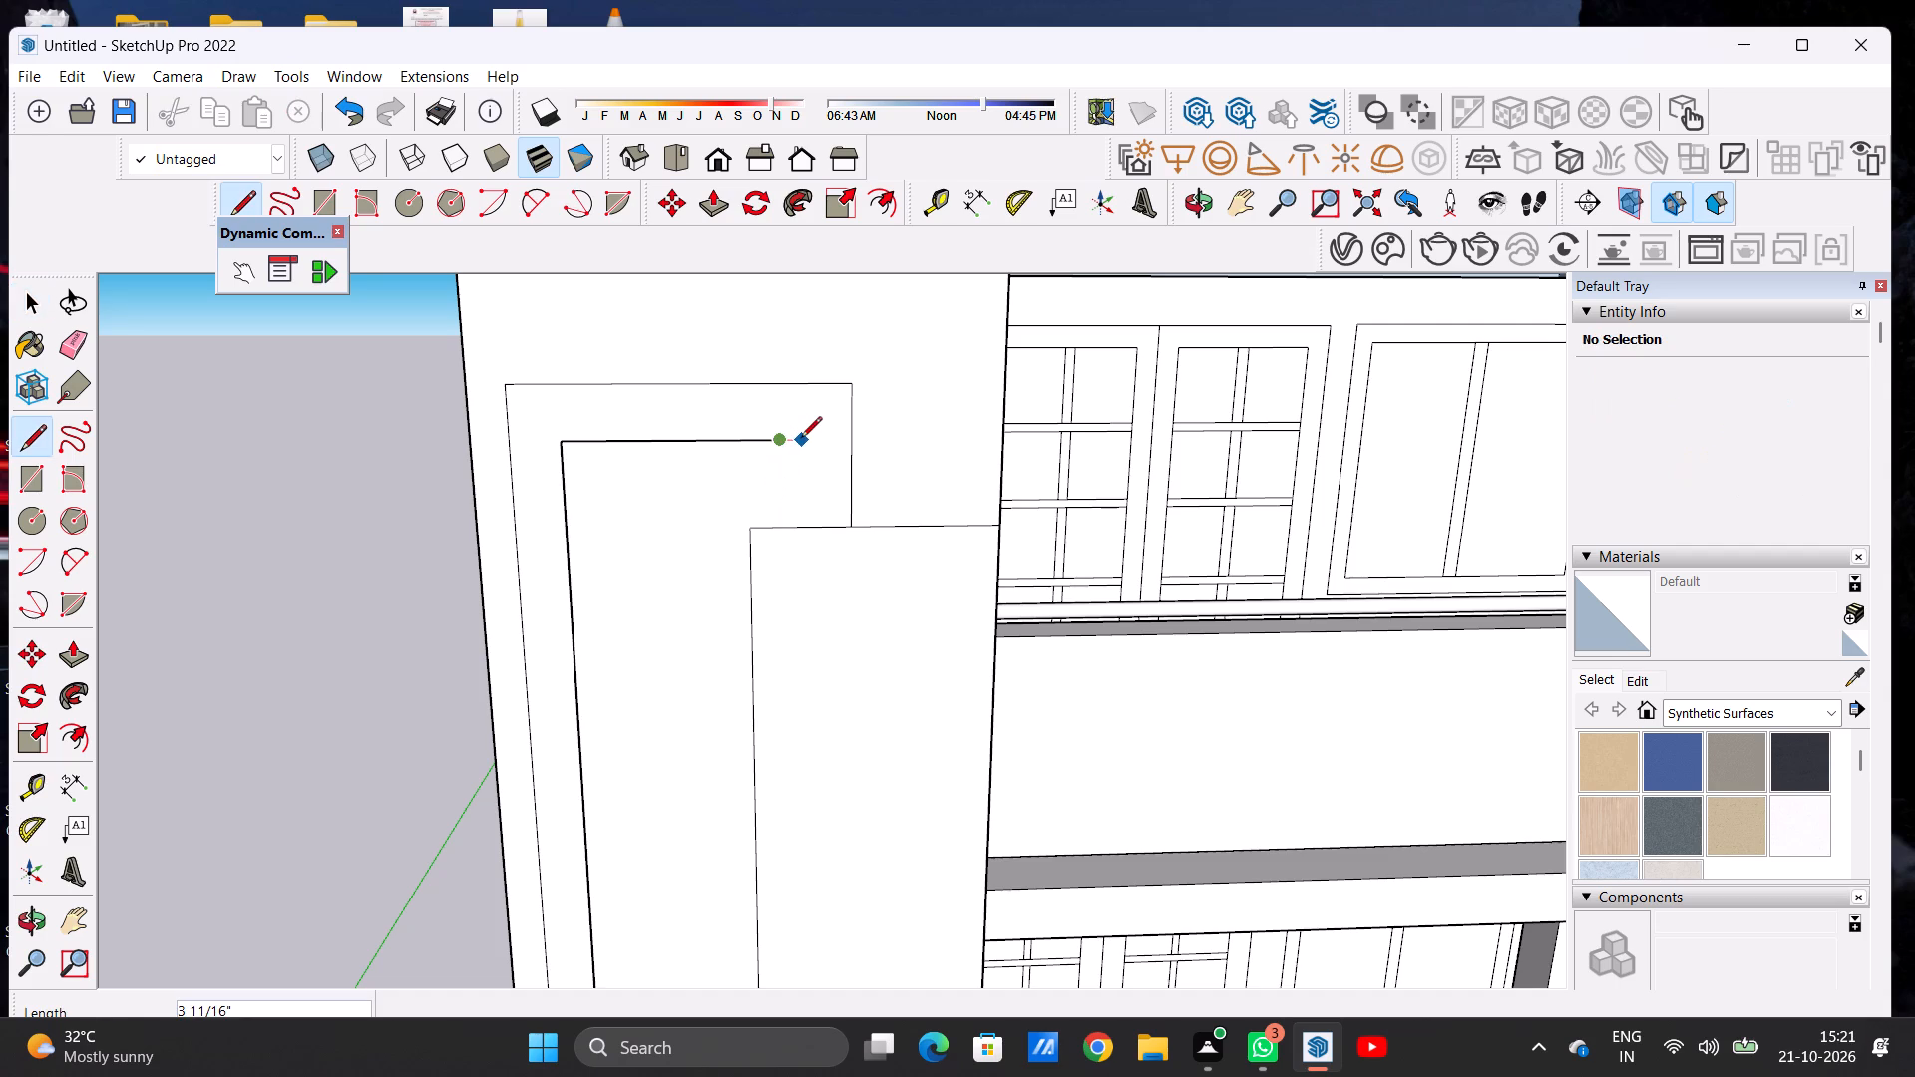
left_click(801, 438)
left_click(803, 525)
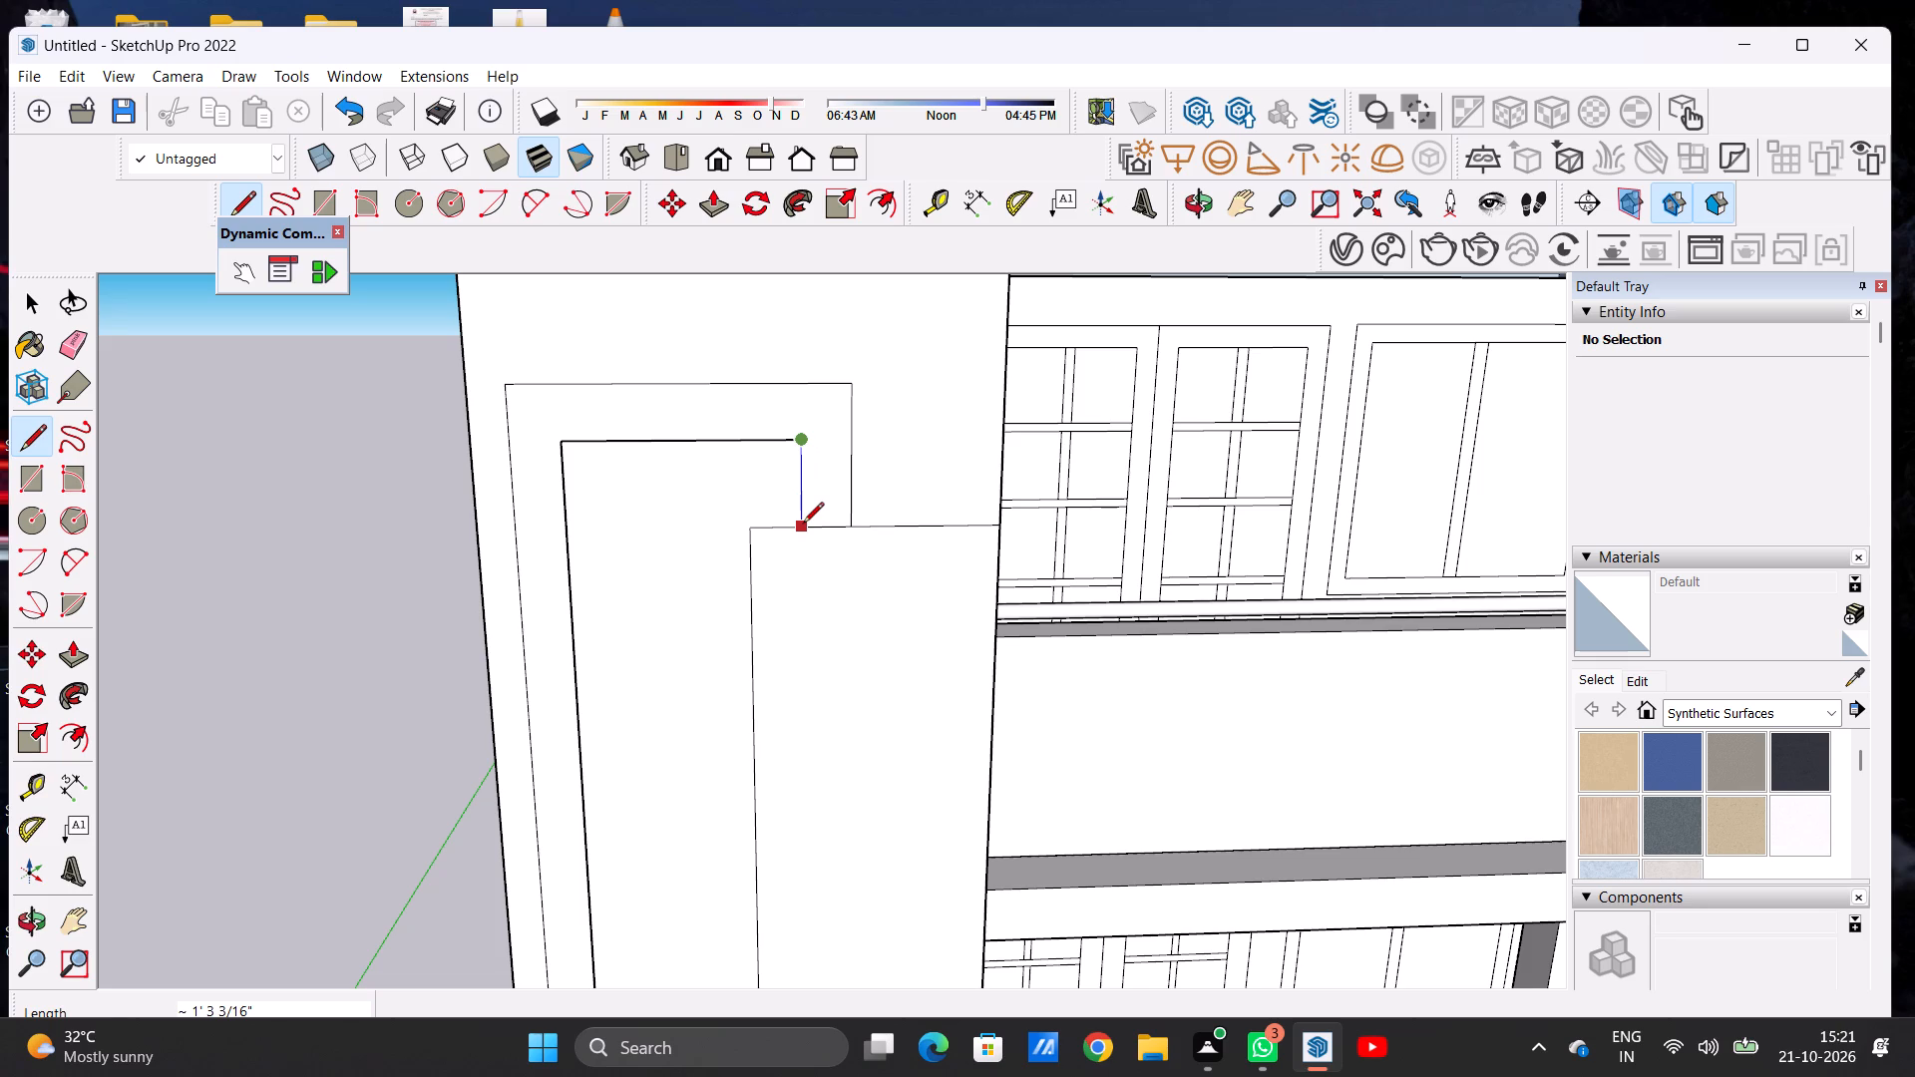
key("space")
Examine the tall block's stepped panels and inner border from the front and from an angle.
scroll(810, 447, "down", 15)
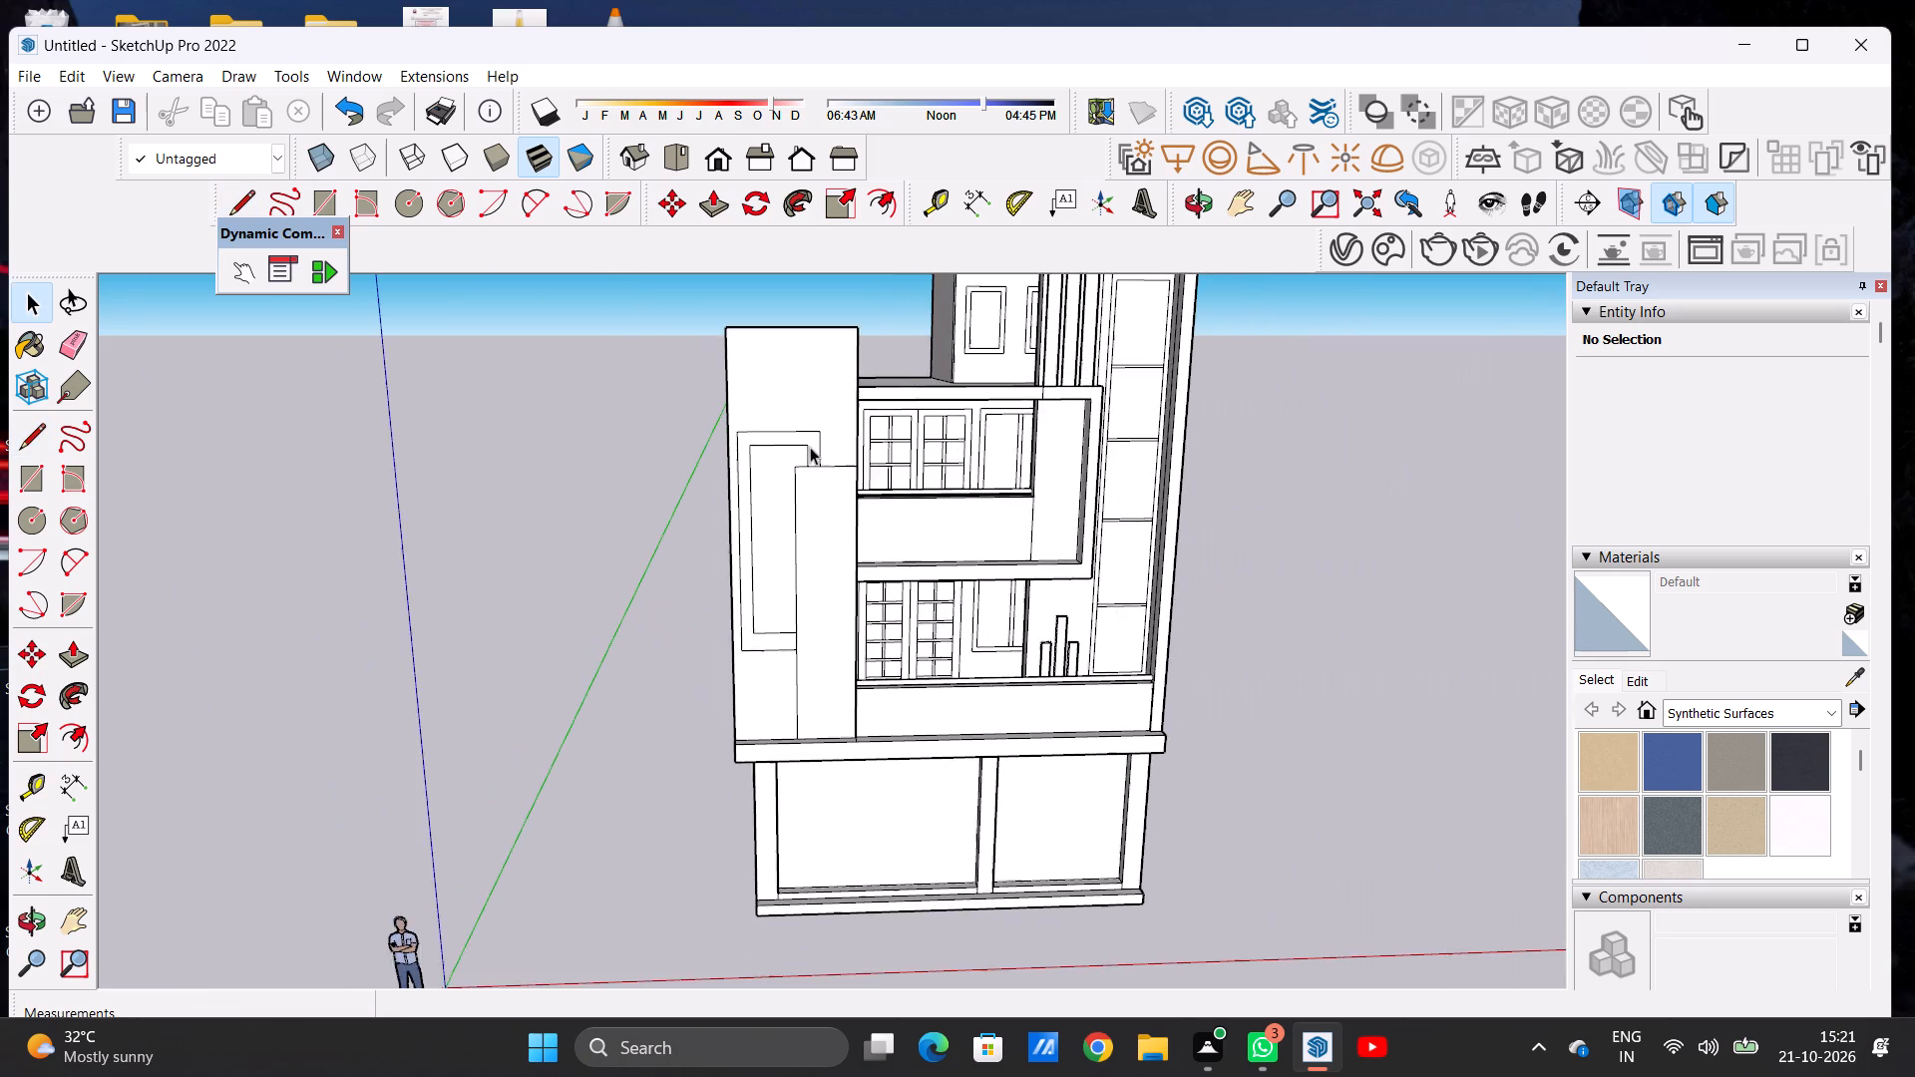
scroll(810, 447, "down", 1)
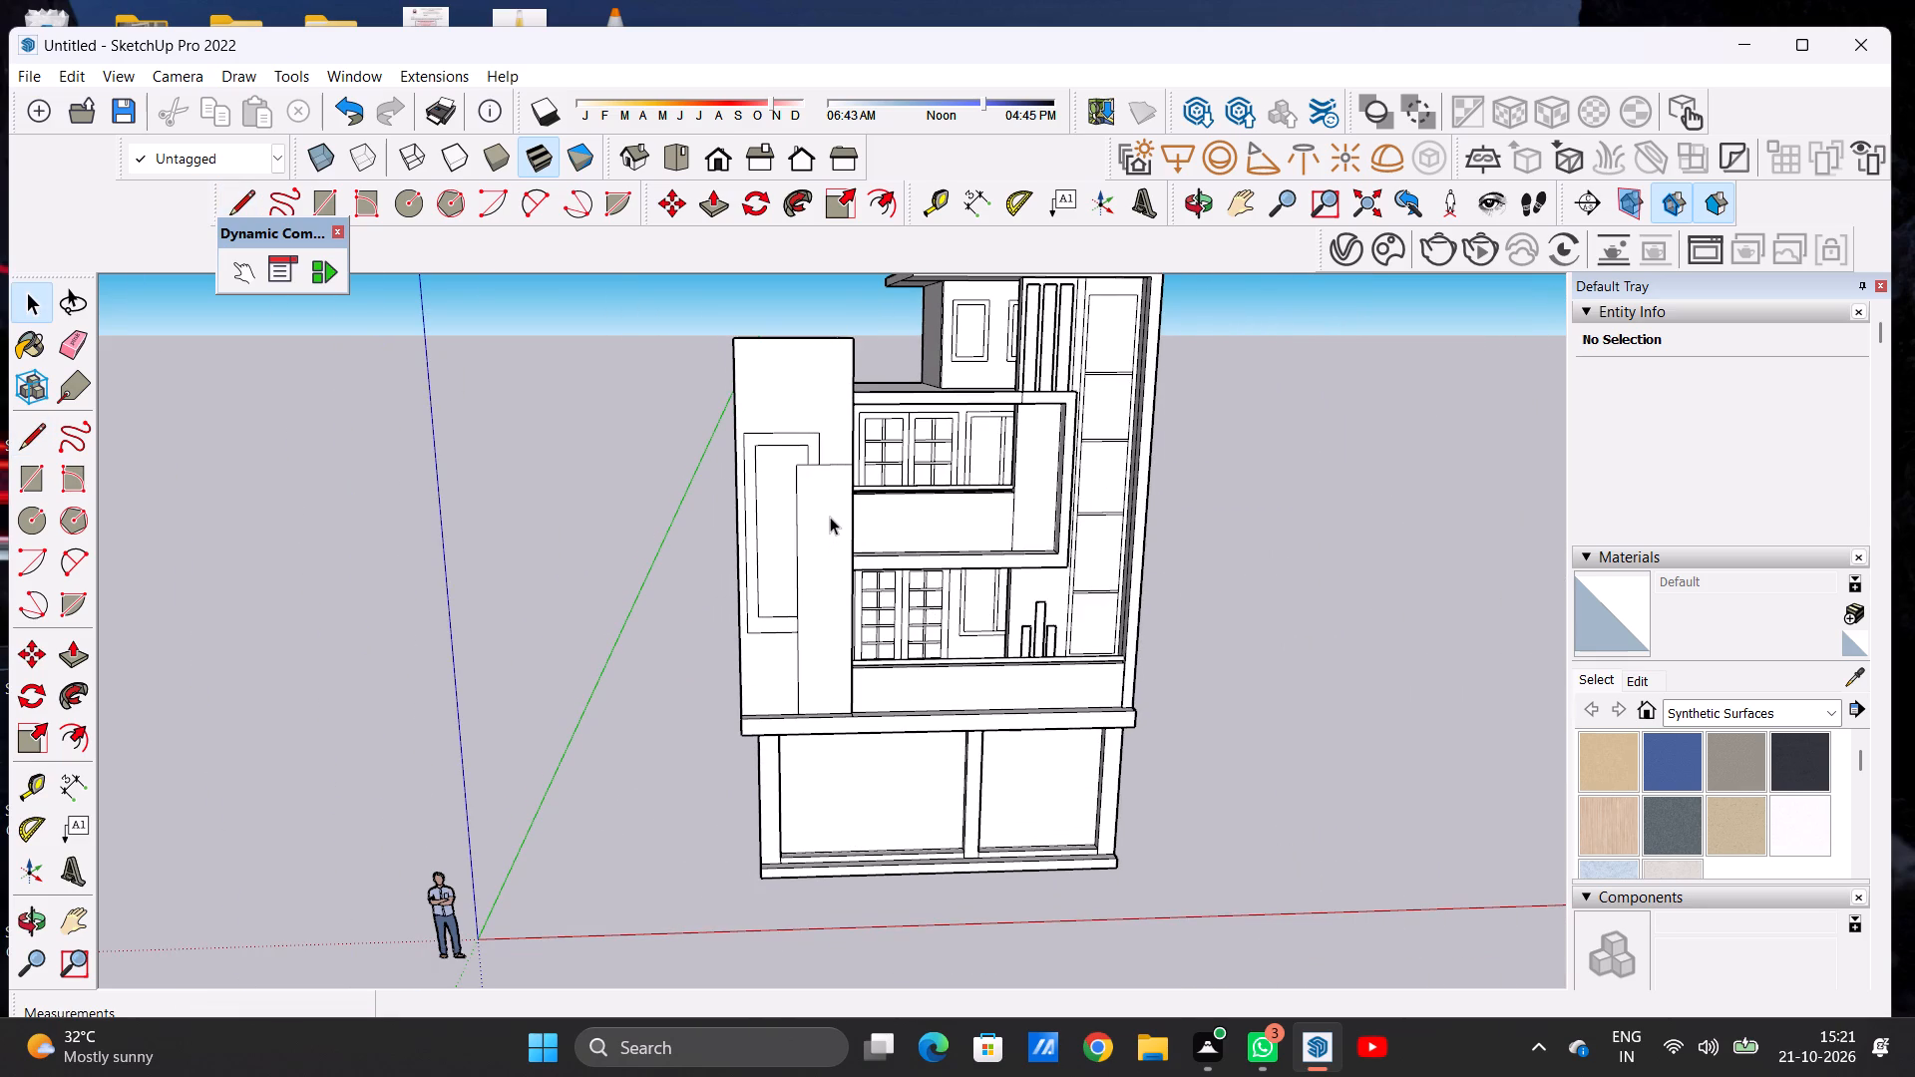
scroll(835, 624, "up", 3)
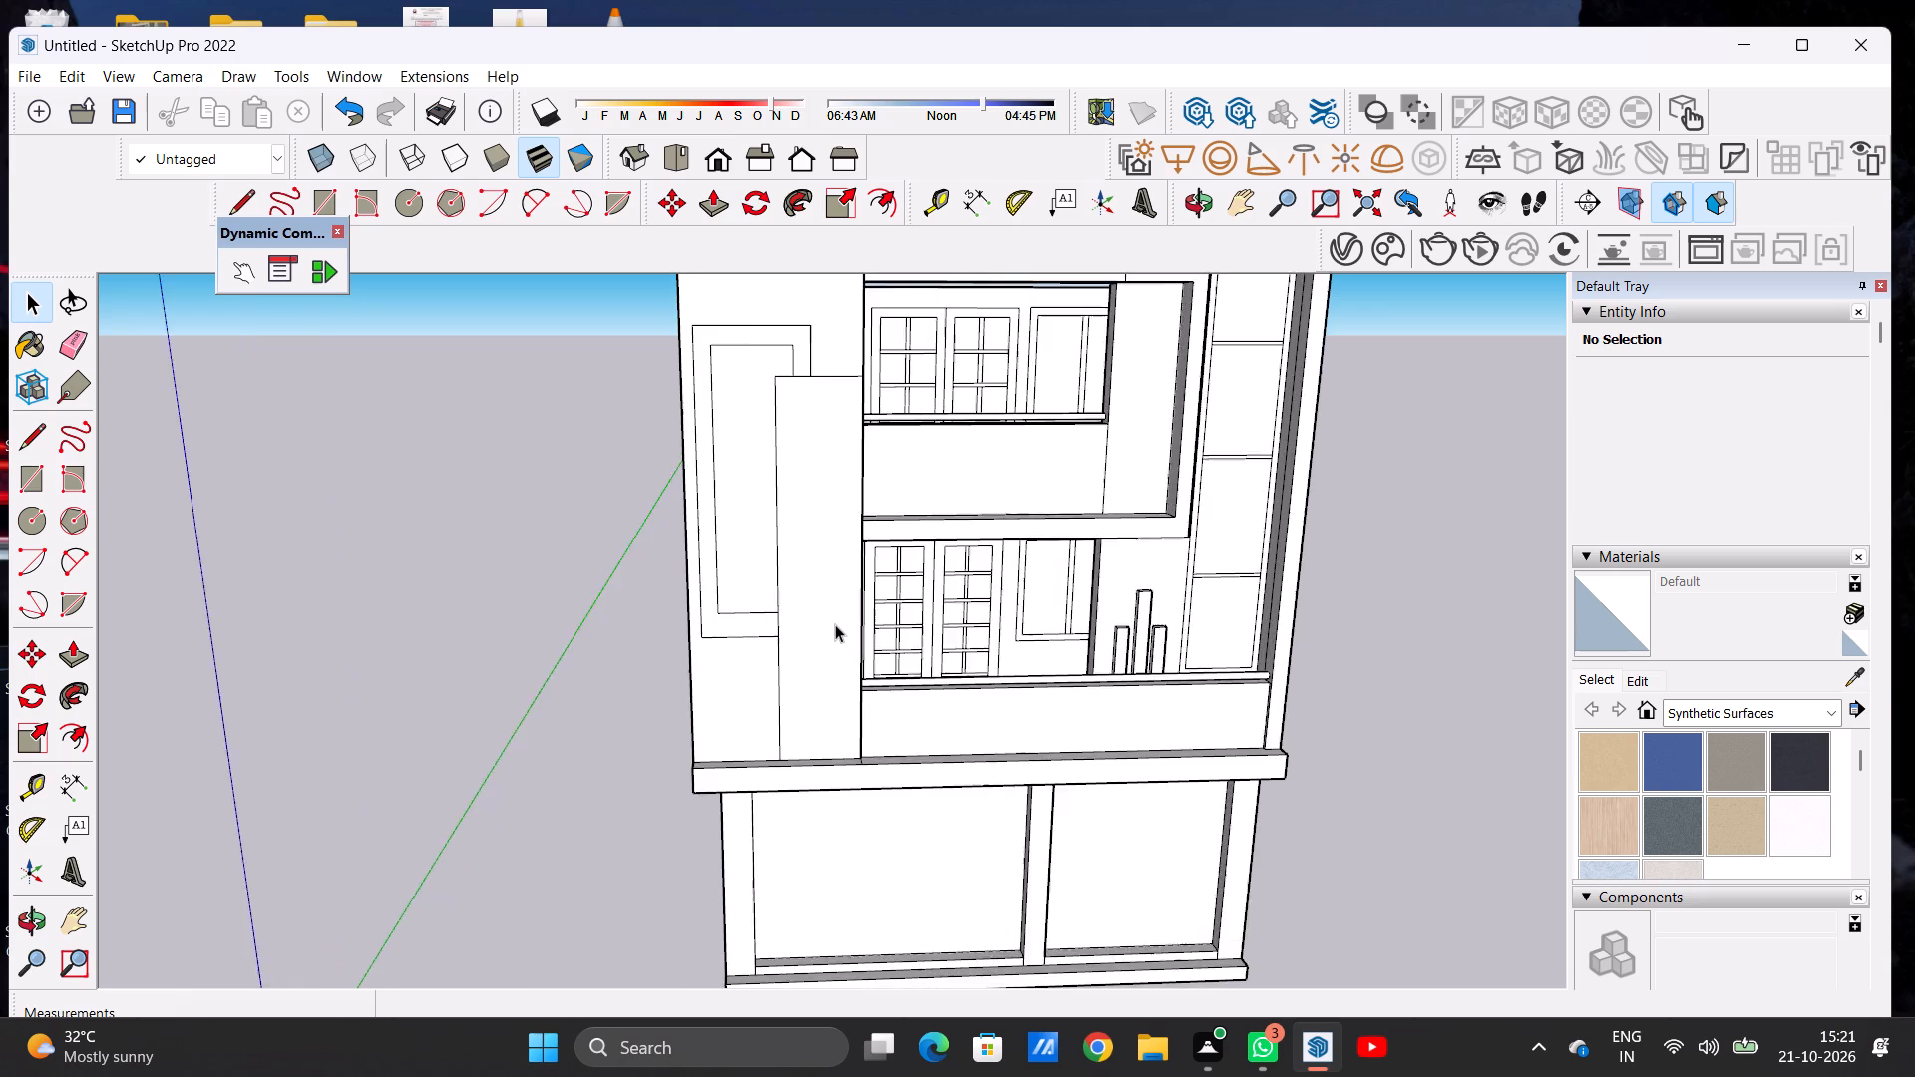
scroll(835, 624, "up", 2)
middle_click_drag(827, 558, 680, 585)
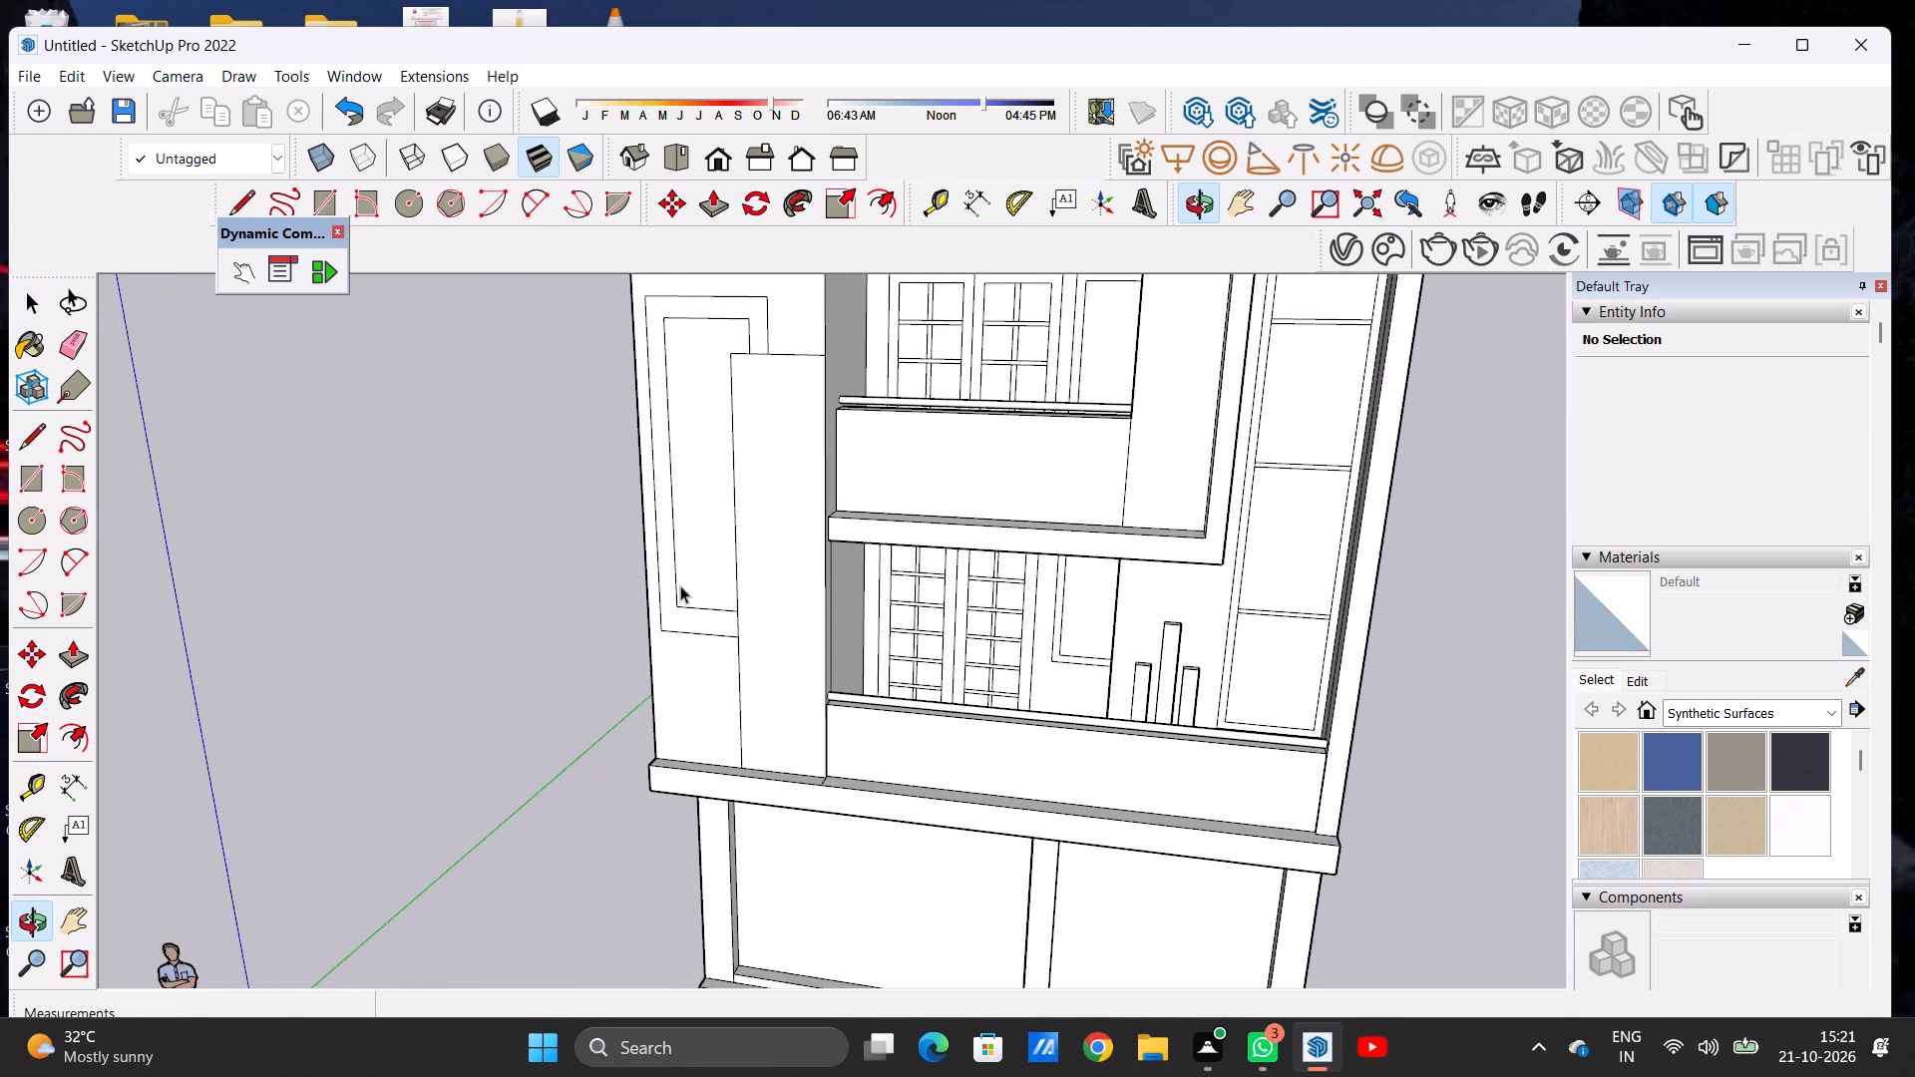
scroll(680, 585, "down", 4)
middle_click_drag(750, 479, 683, 515)
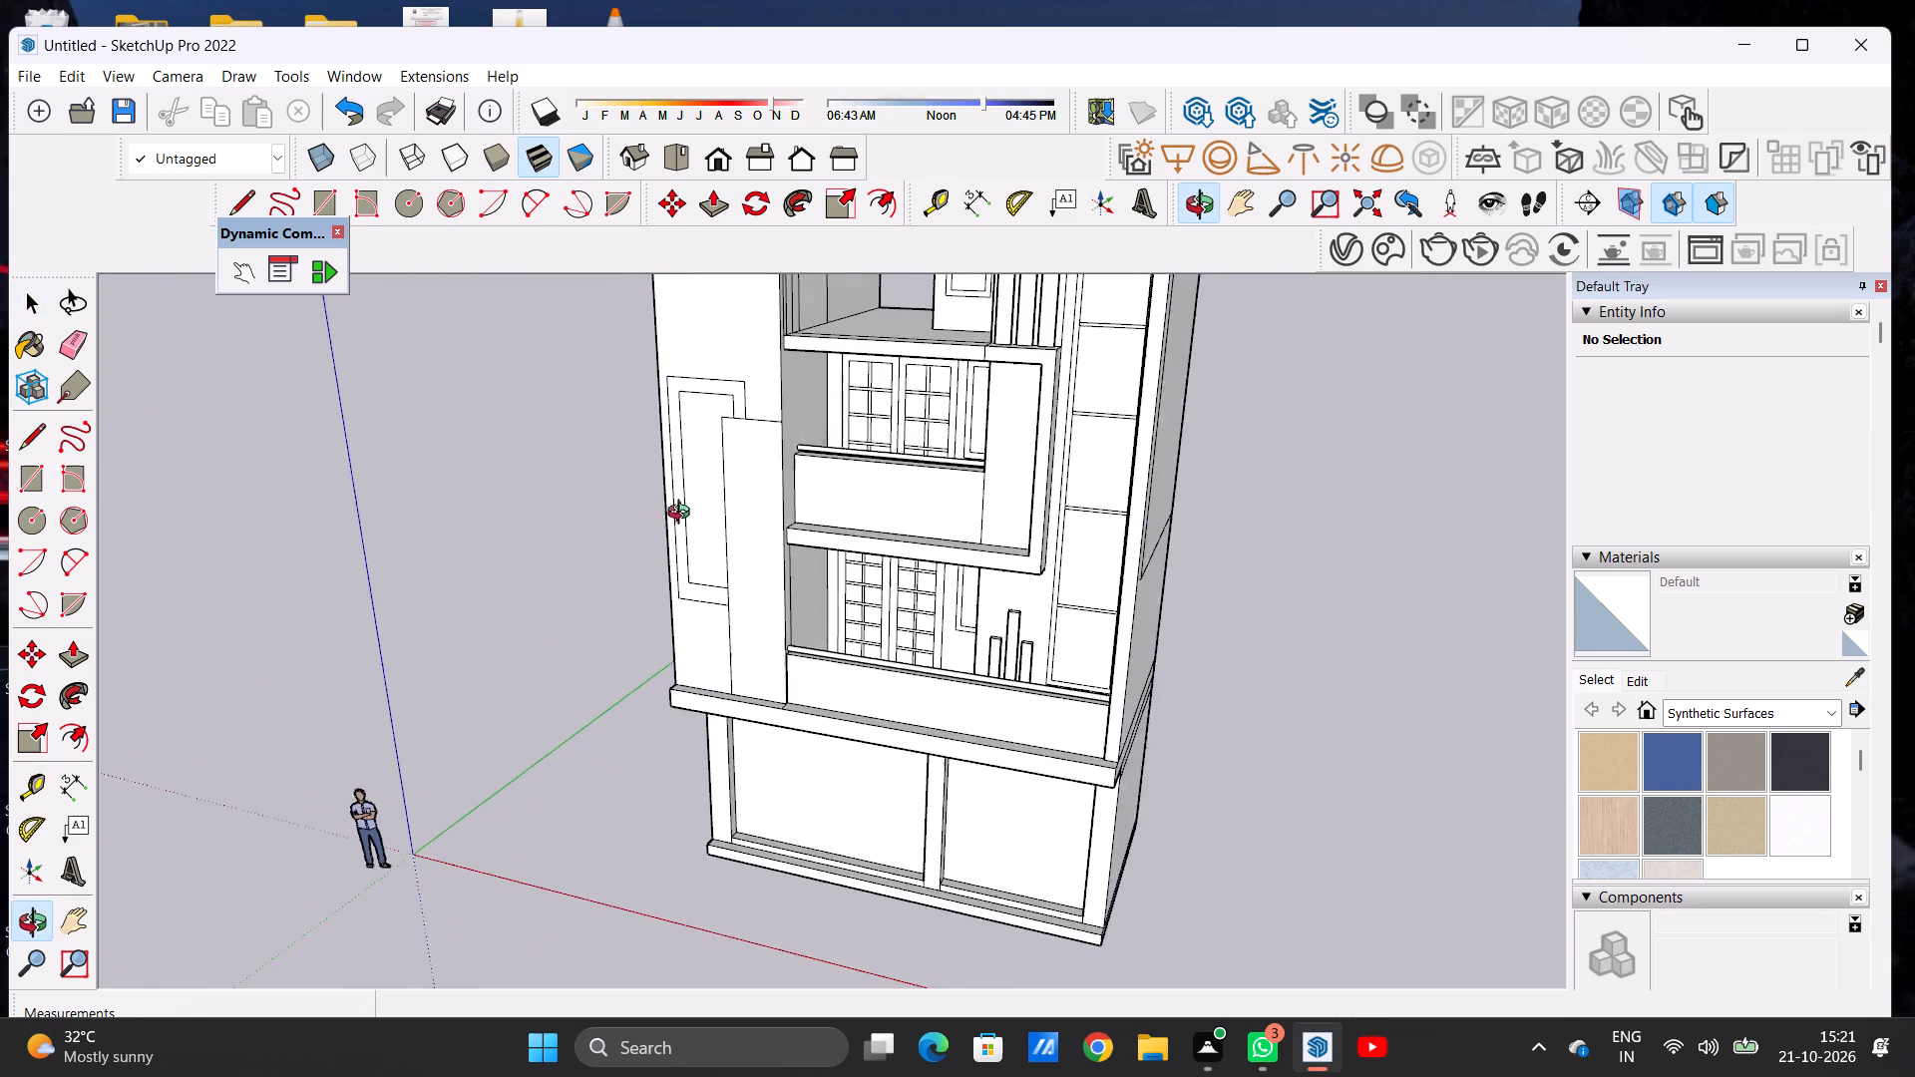
middle_click_drag(683, 515, 592, 521)
scroll(744, 442, "up", 2)
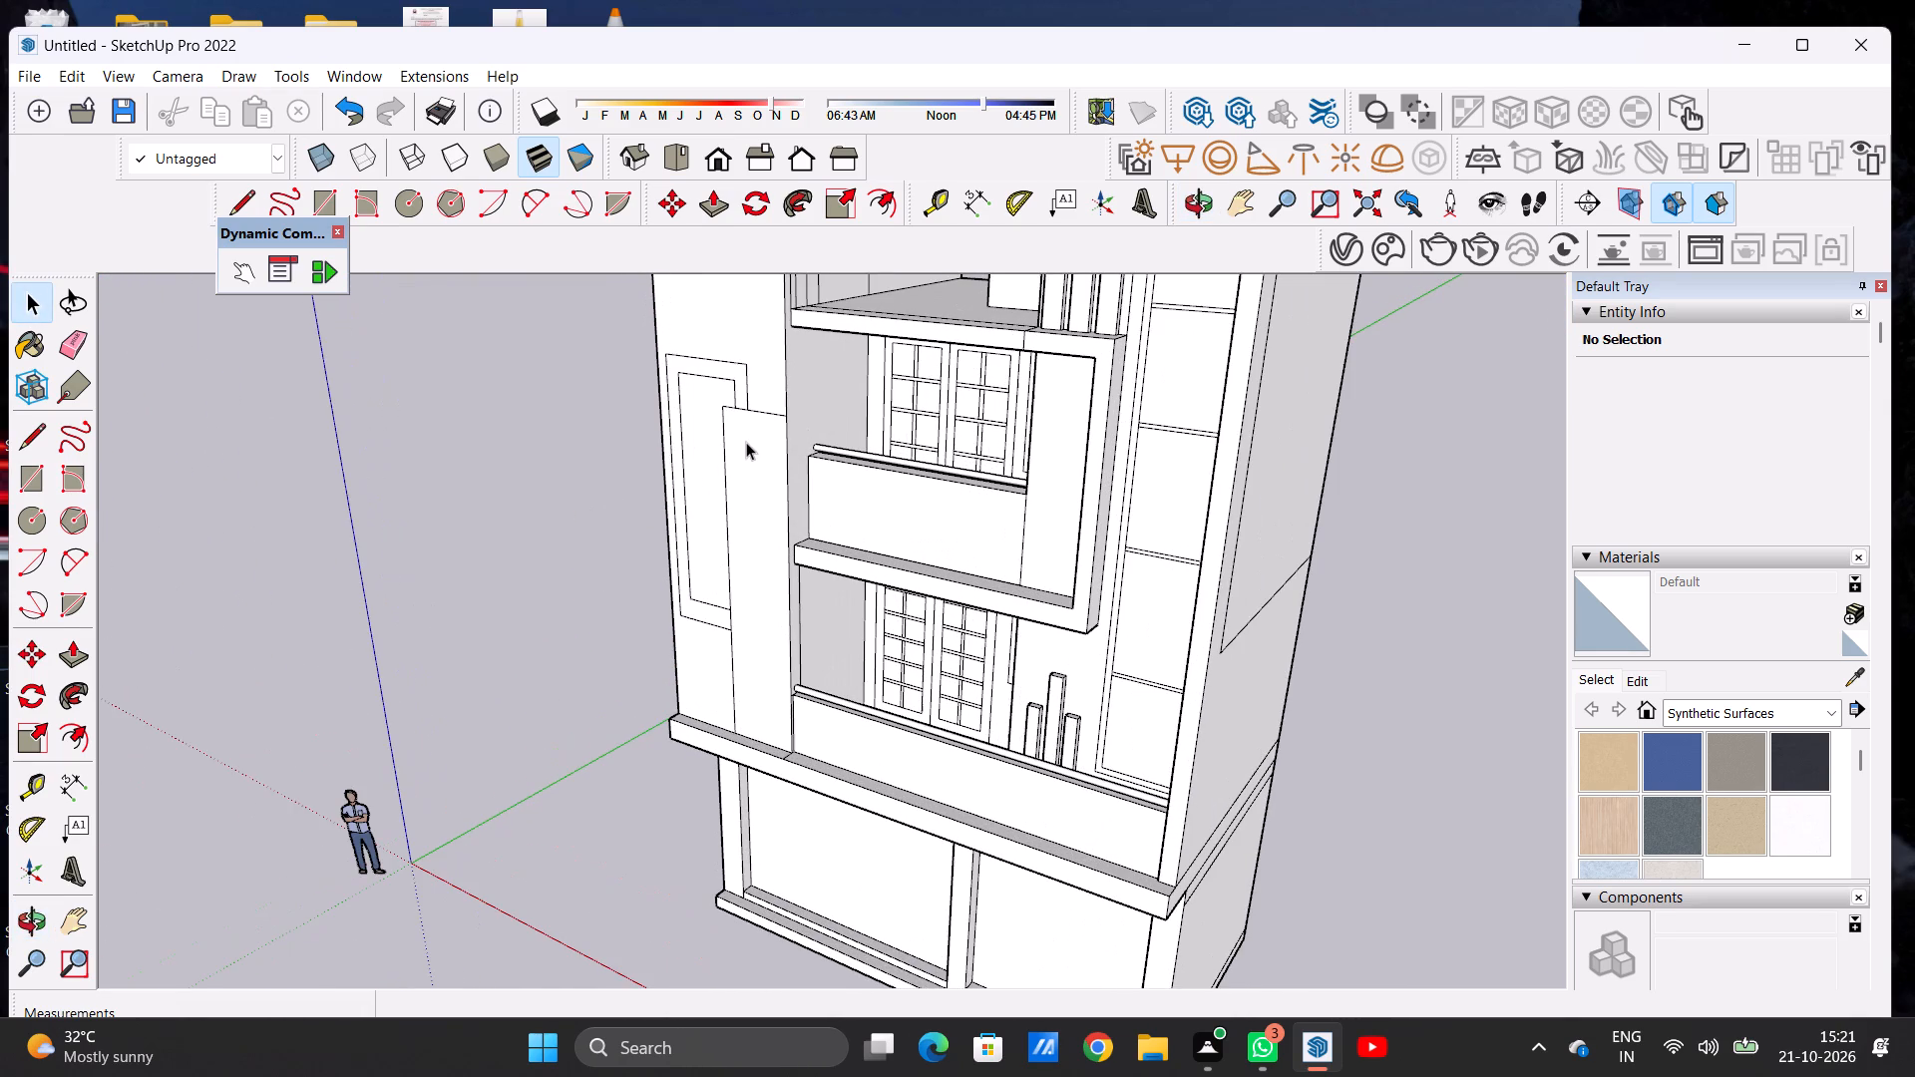
Push/Pull the tall lower panel on the tall block's front face outward 9".
key("p")
scroll(769, 409, "up", 1)
scroll(769, 409, "down", 1)
scroll(769, 409, "up", 3)
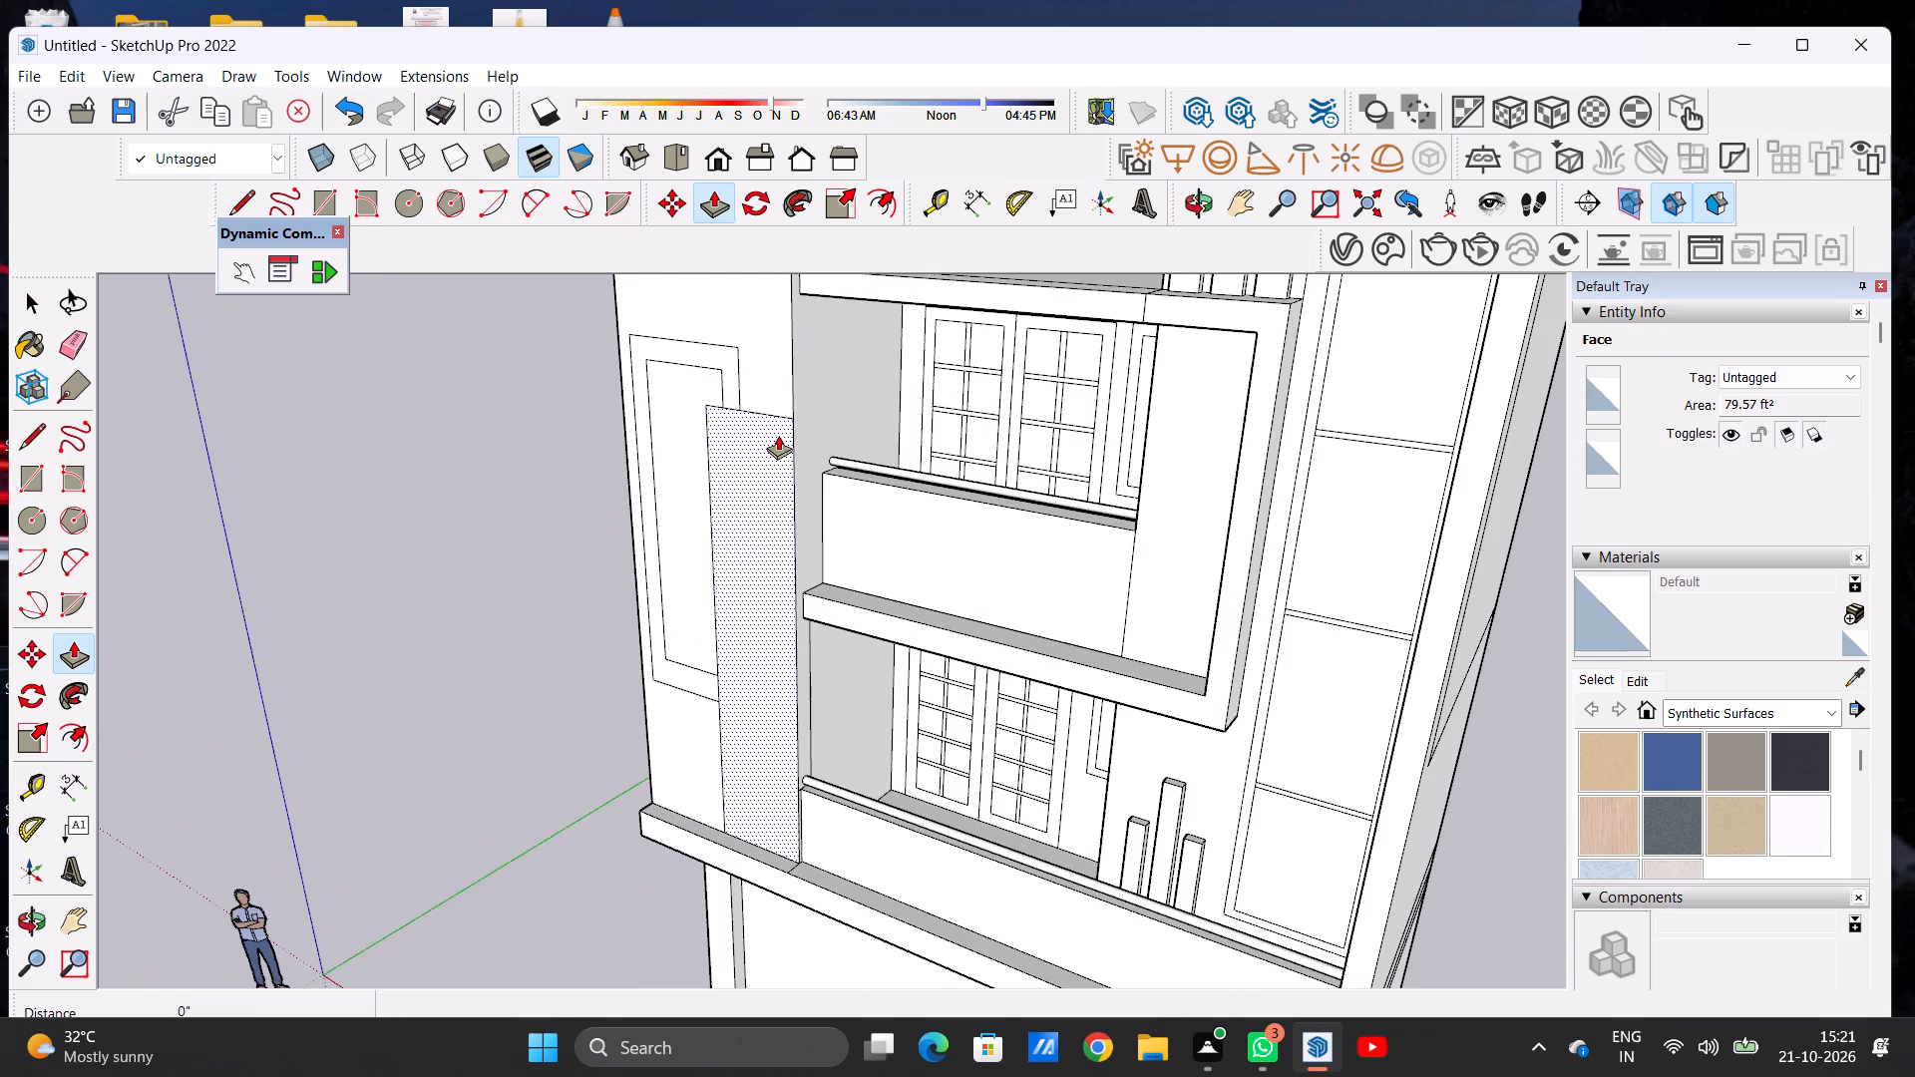
left_click(778, 435)
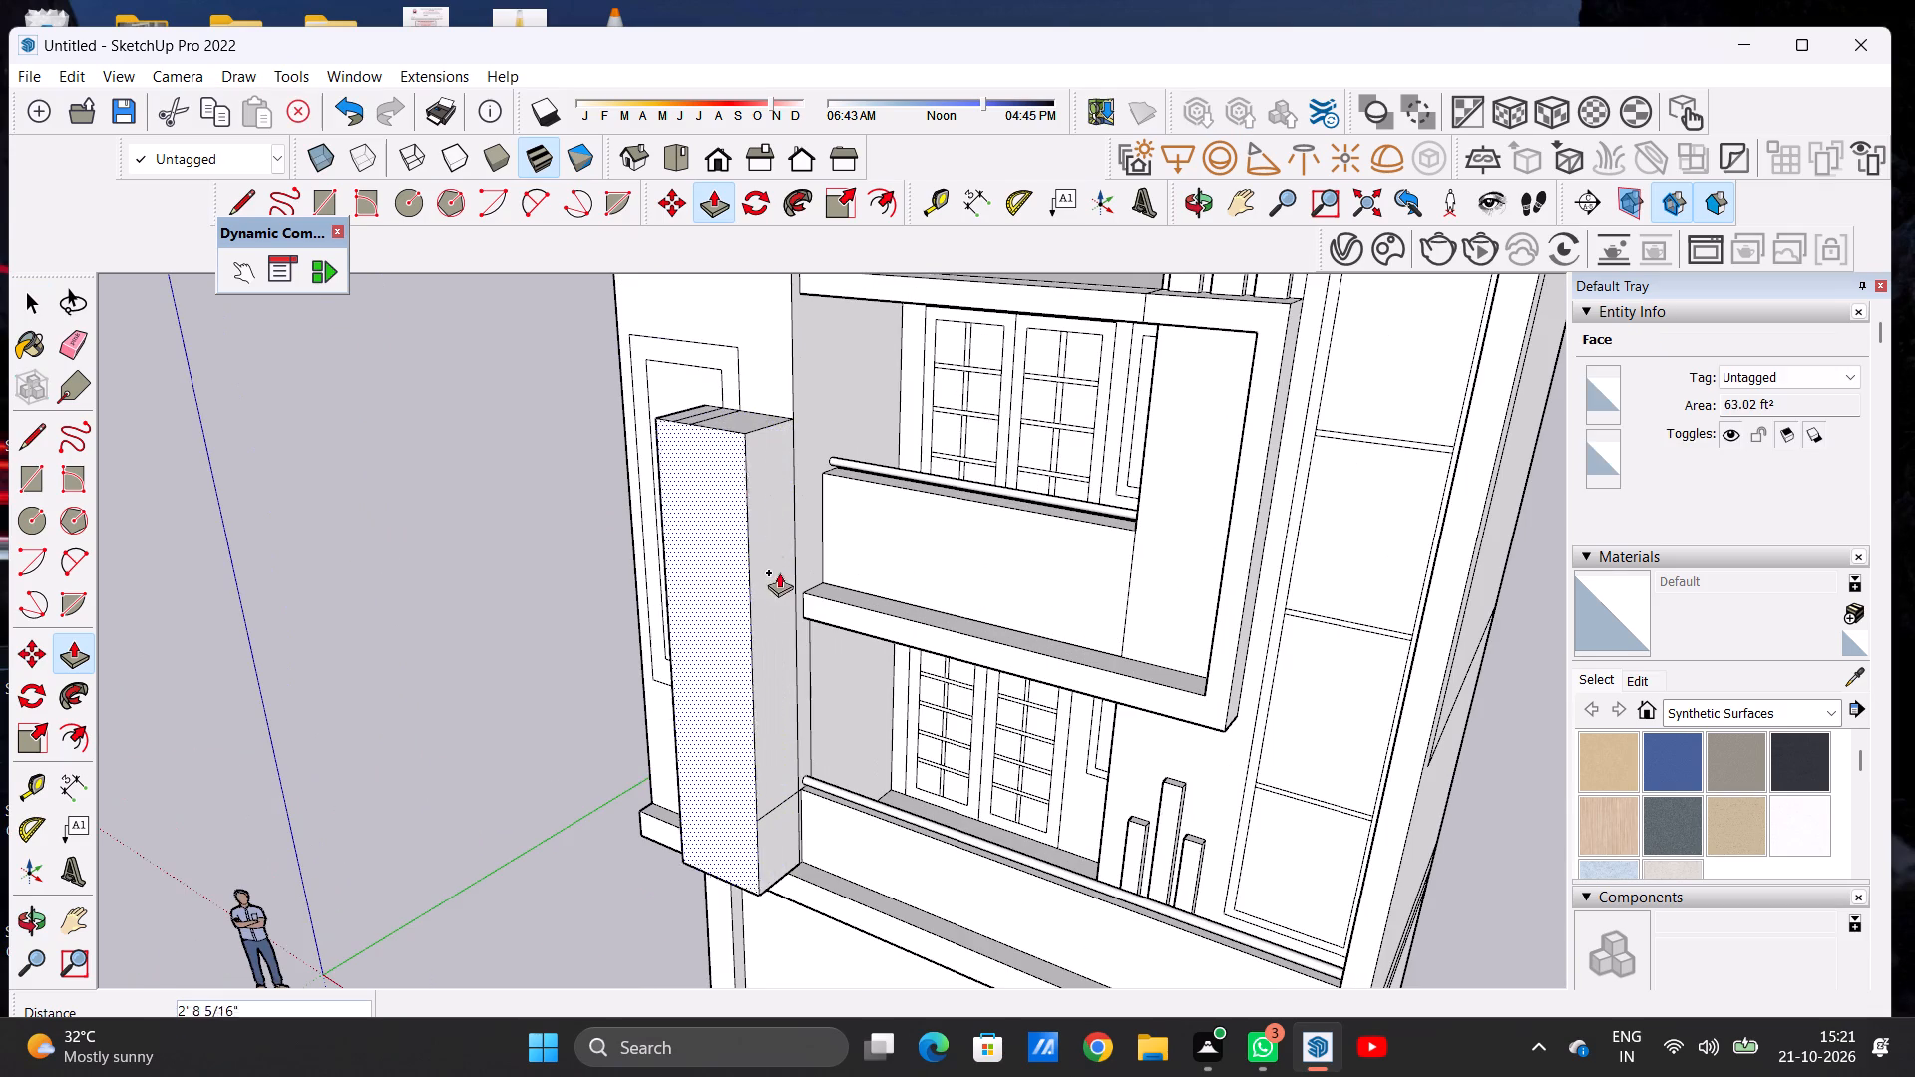
left_click(788, 868)
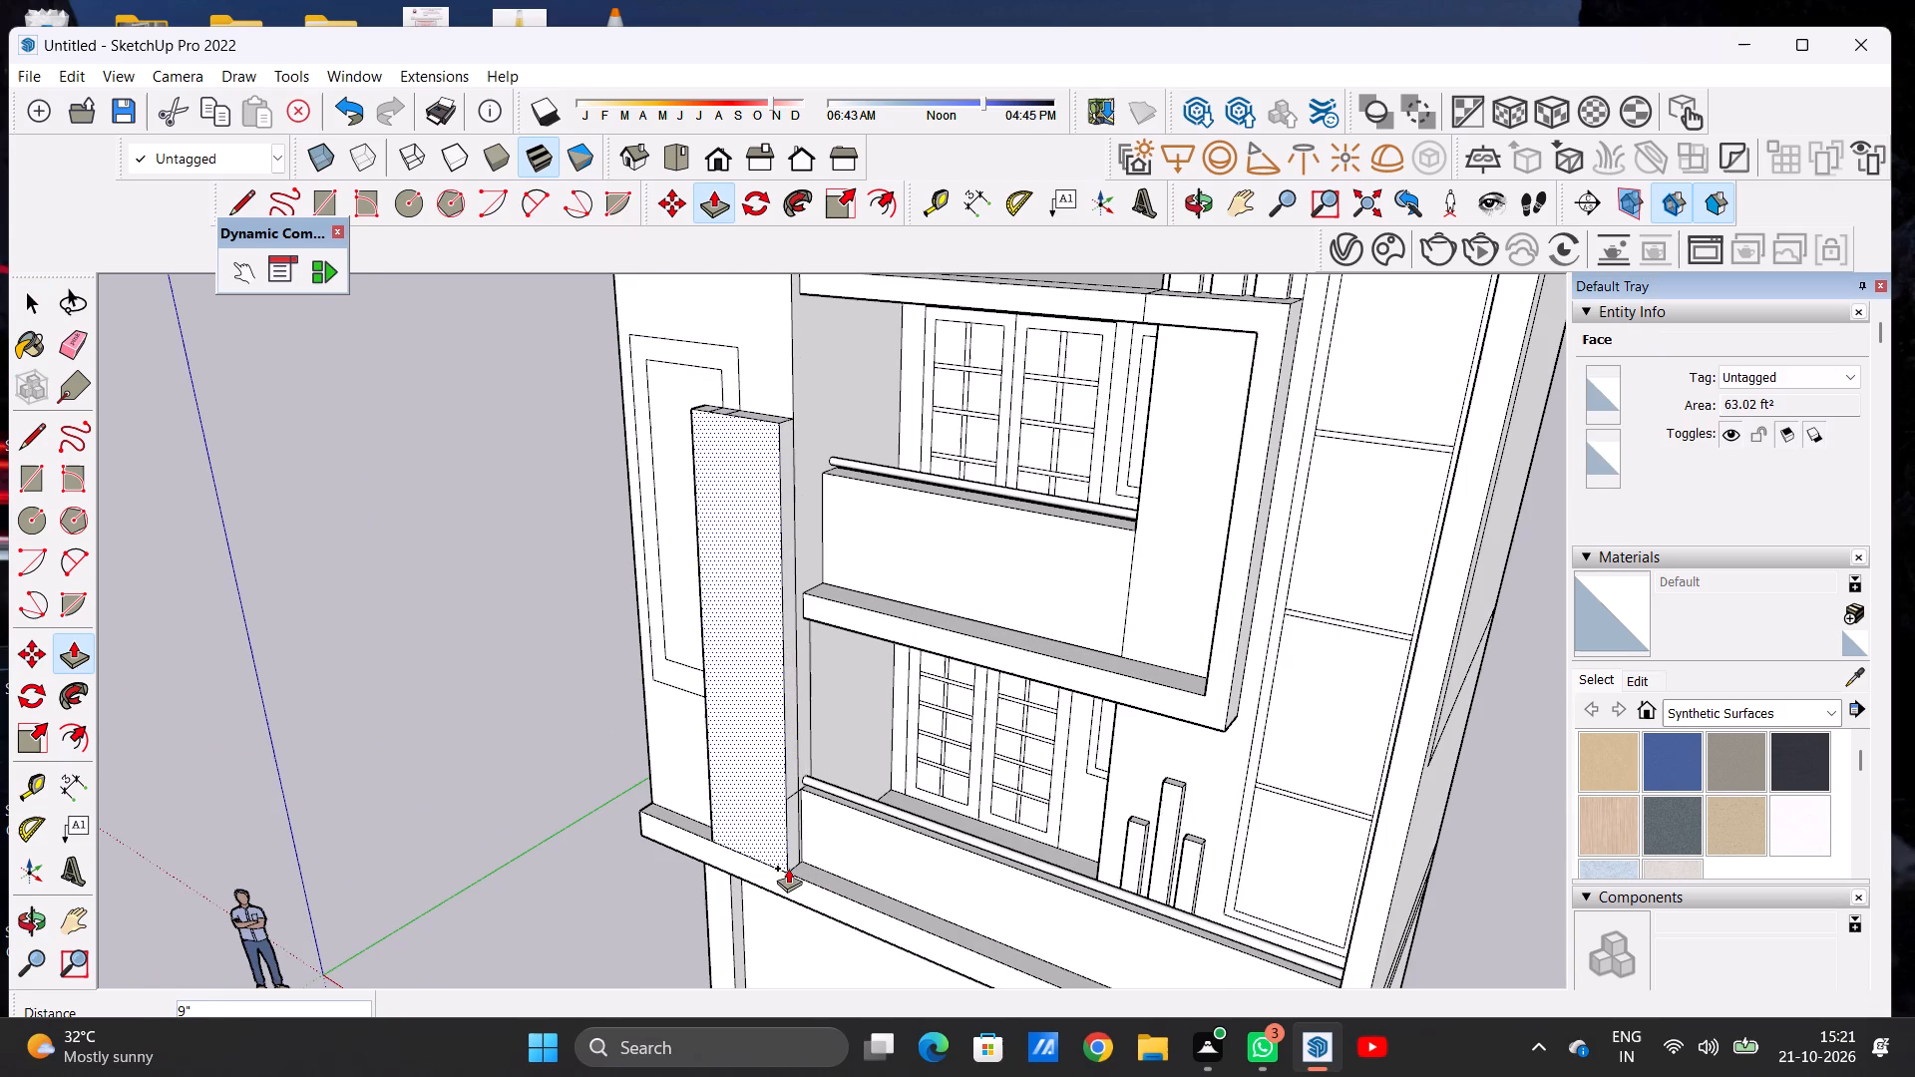
key("space")
Extrude the stepped border frame beside the projecting panel outward about 6 9/16", leaving its inner panel recessed.
scroll(712, 538, "down", 7)
middle_click_drag(712, 538, 905, 494)
scroll(702, 516, "up", 5)
middle_click_drag(716, 471, 608, 560)
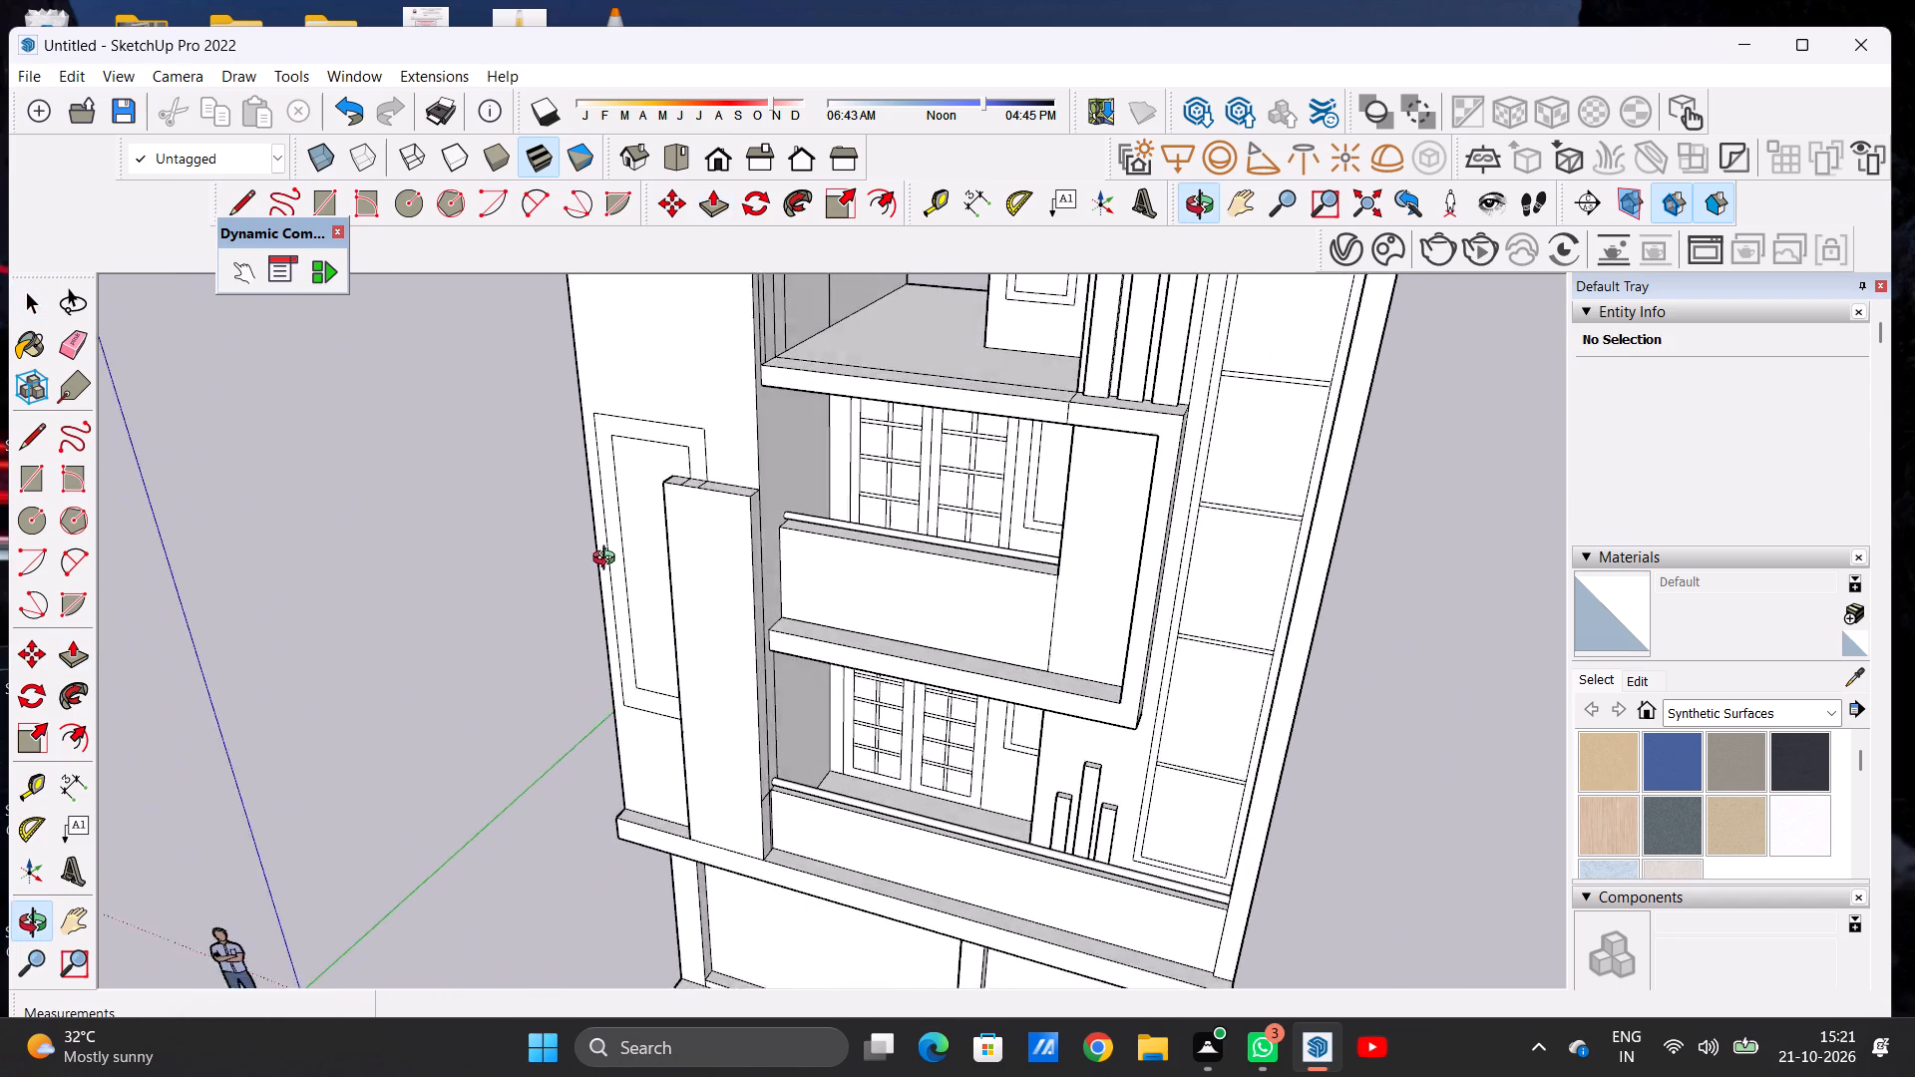
middle_click_drag(608, 560, 557, 617)
scroll(665, 471, "up", 3)
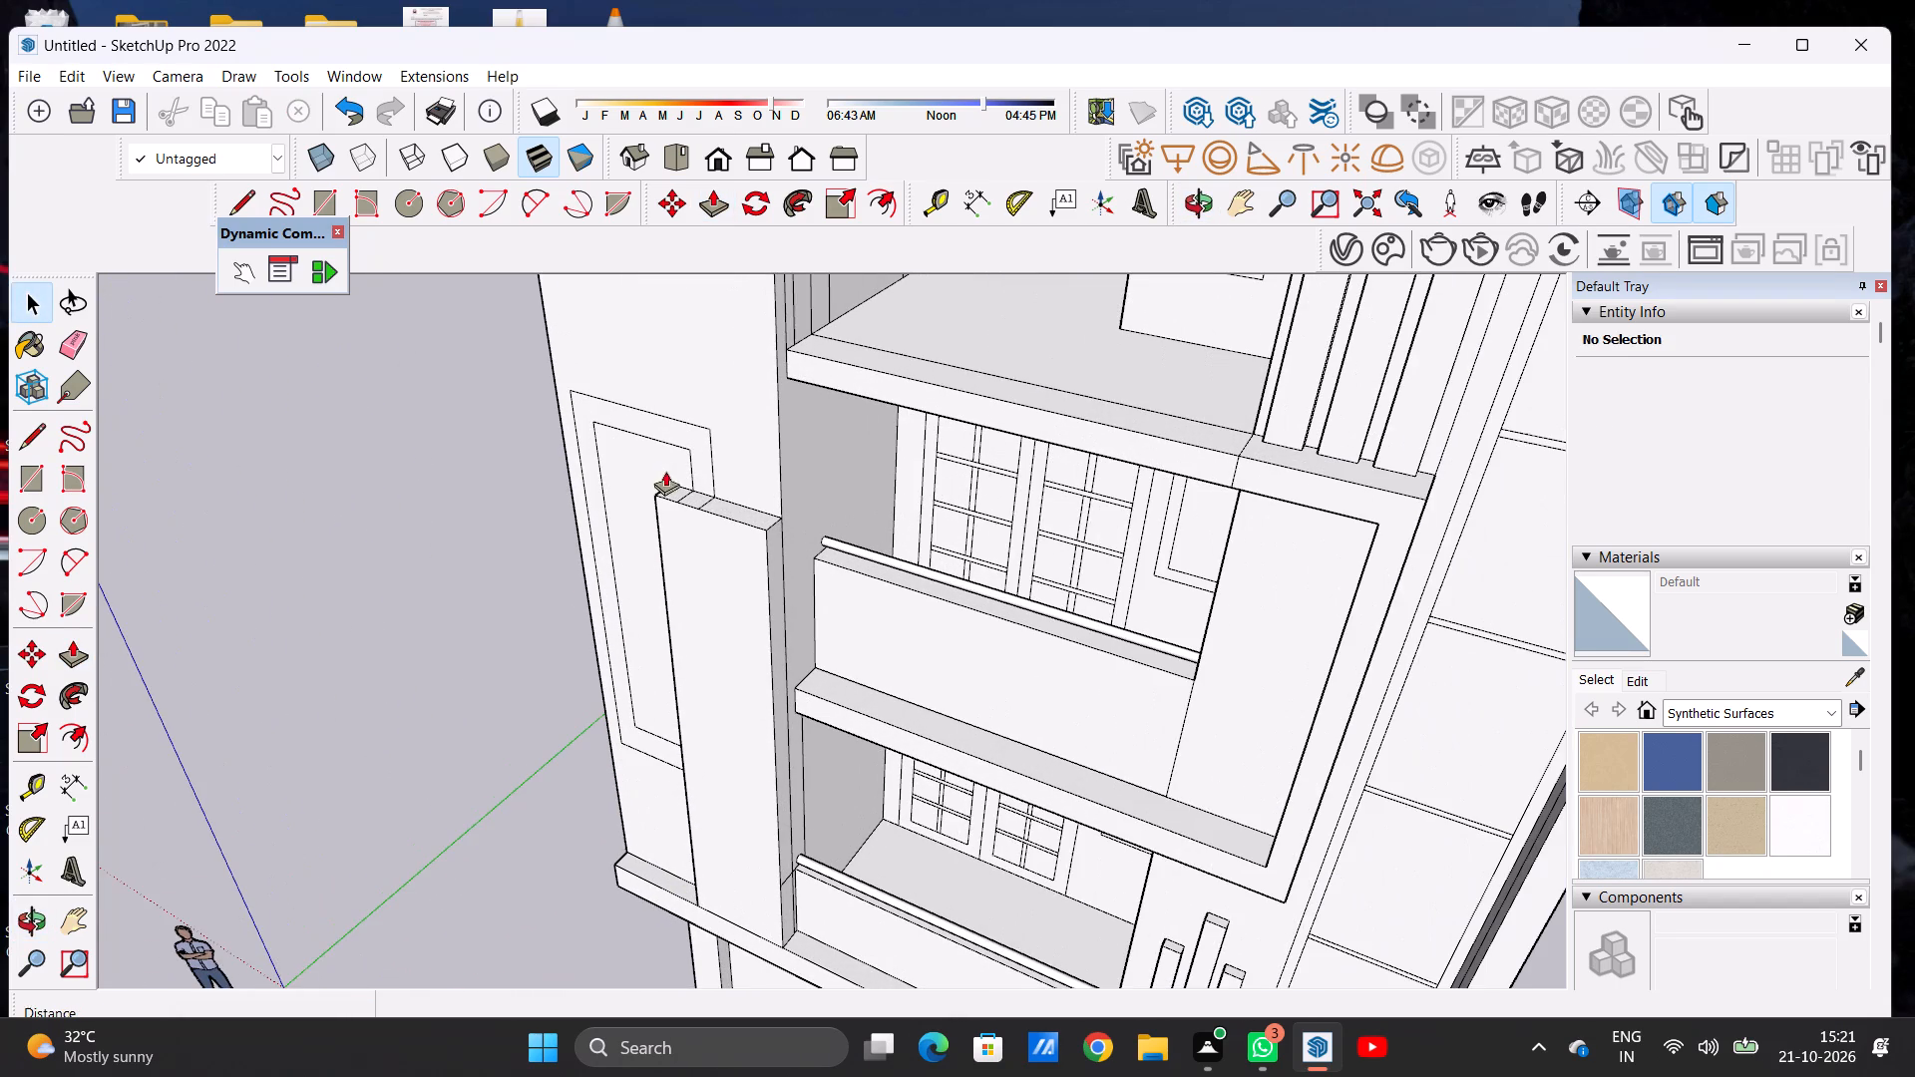
key("p")
scroll(689, 431, "up", 4)
left_click(699, 431)
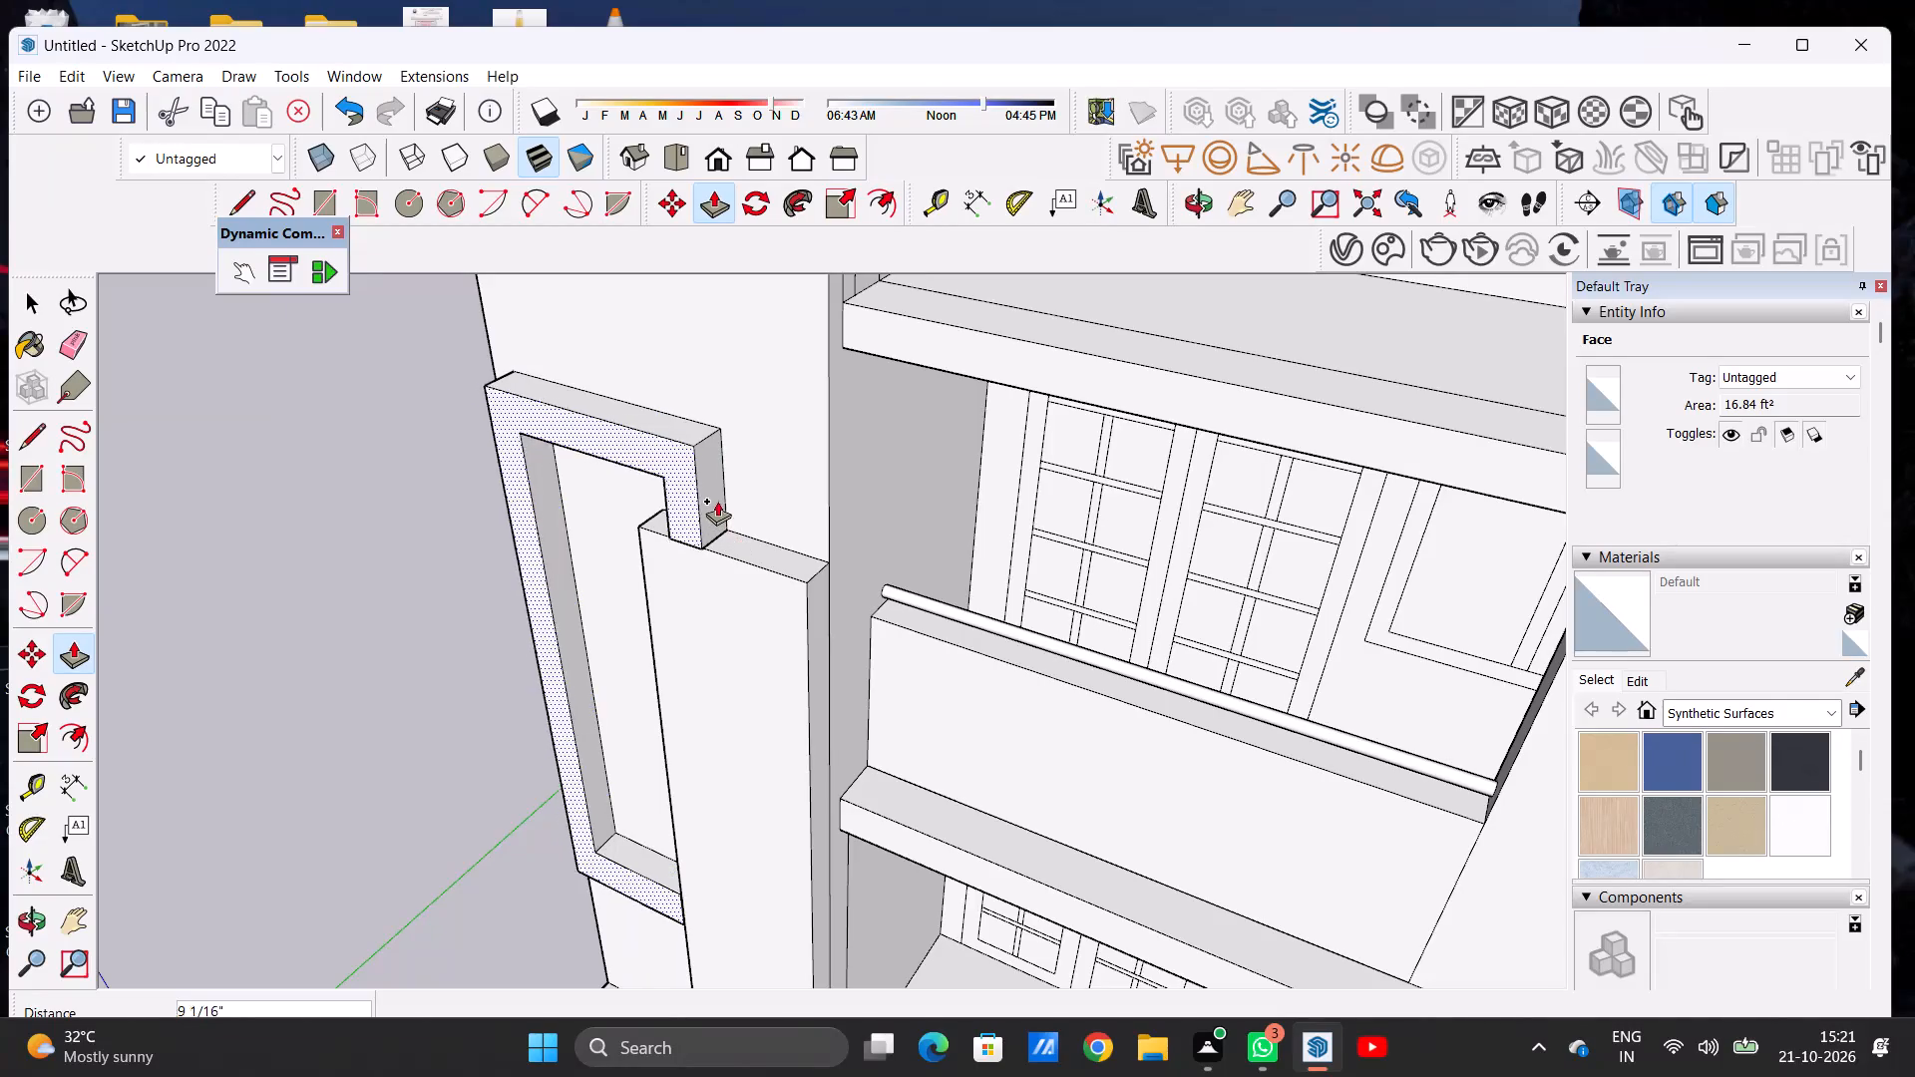
left_click(711, 486)
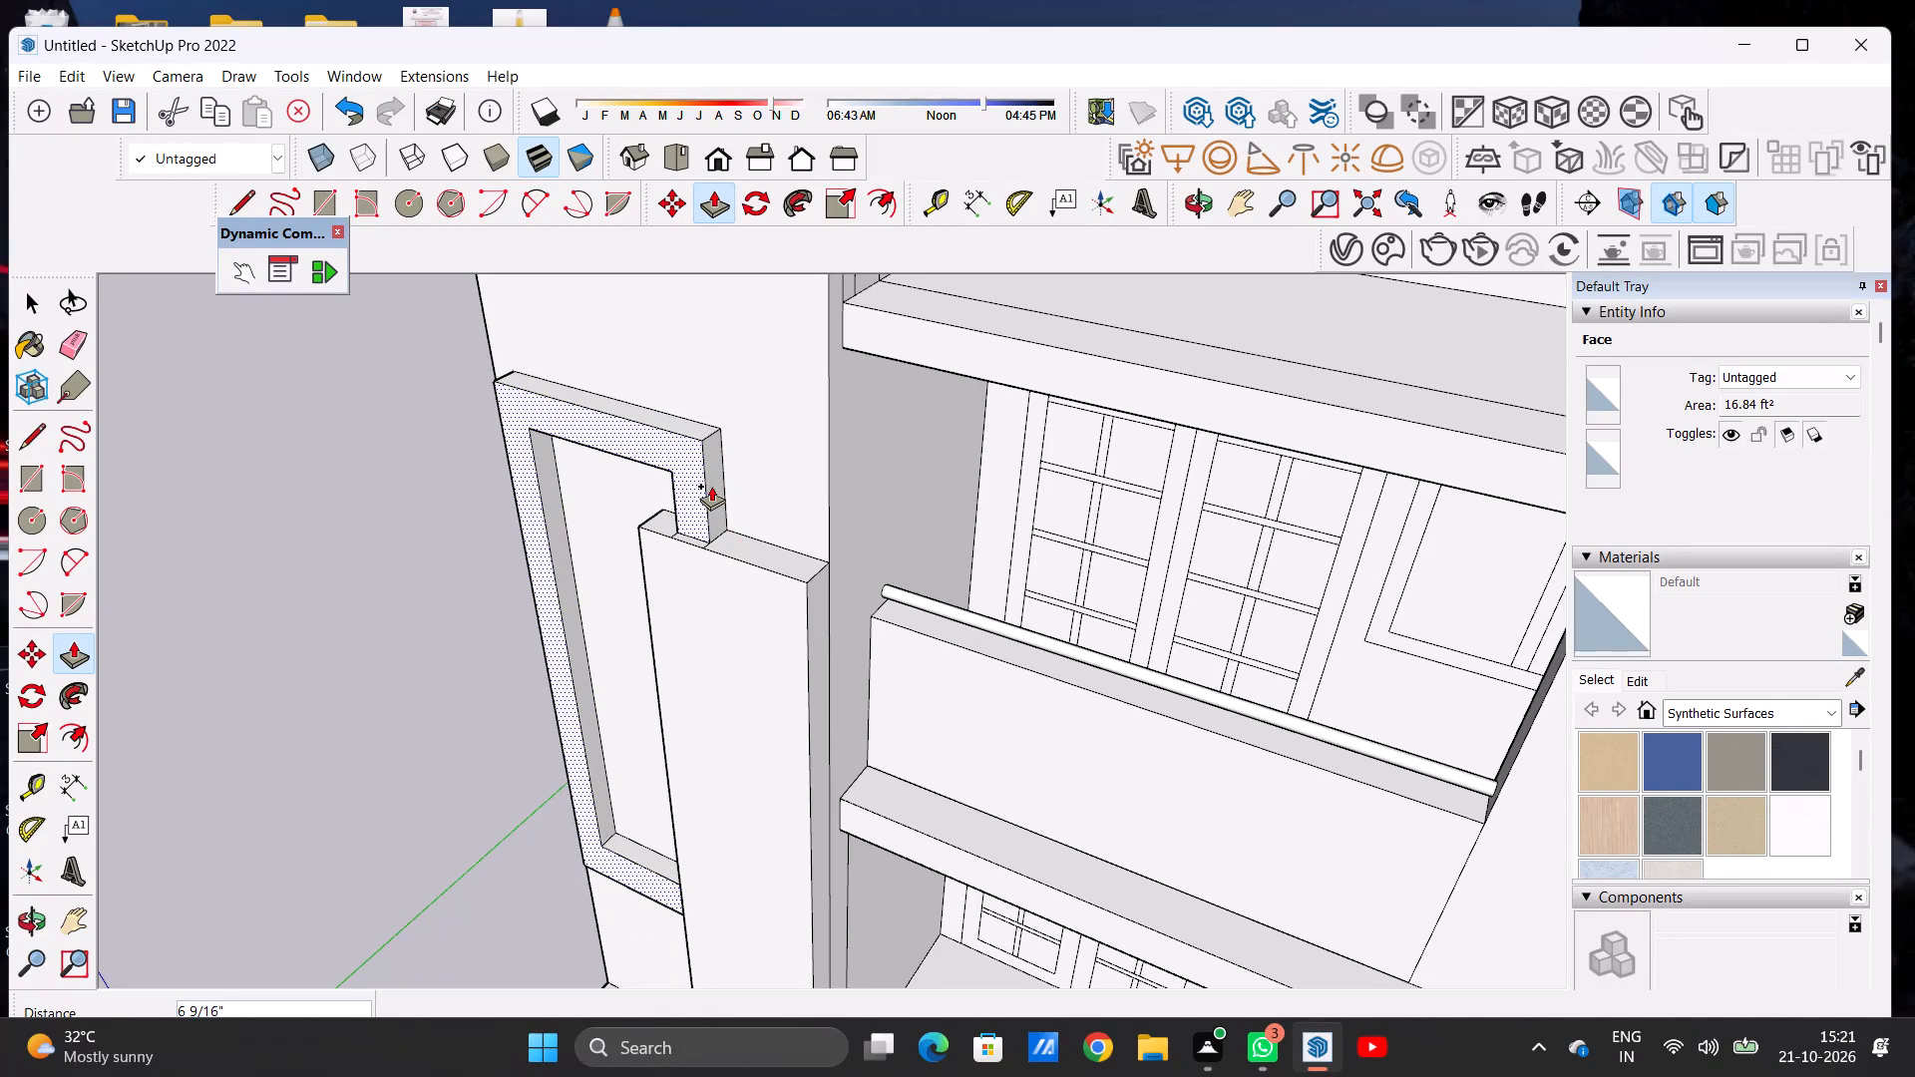
key("space")
Draw a narrow vertical rectangle about 12' 7 7/8" by 1' 3 3/16" on the projecting panel's front face.
scroll(719, 446, "down", 20)
middle_click_drag(726, 563, 948, 503)
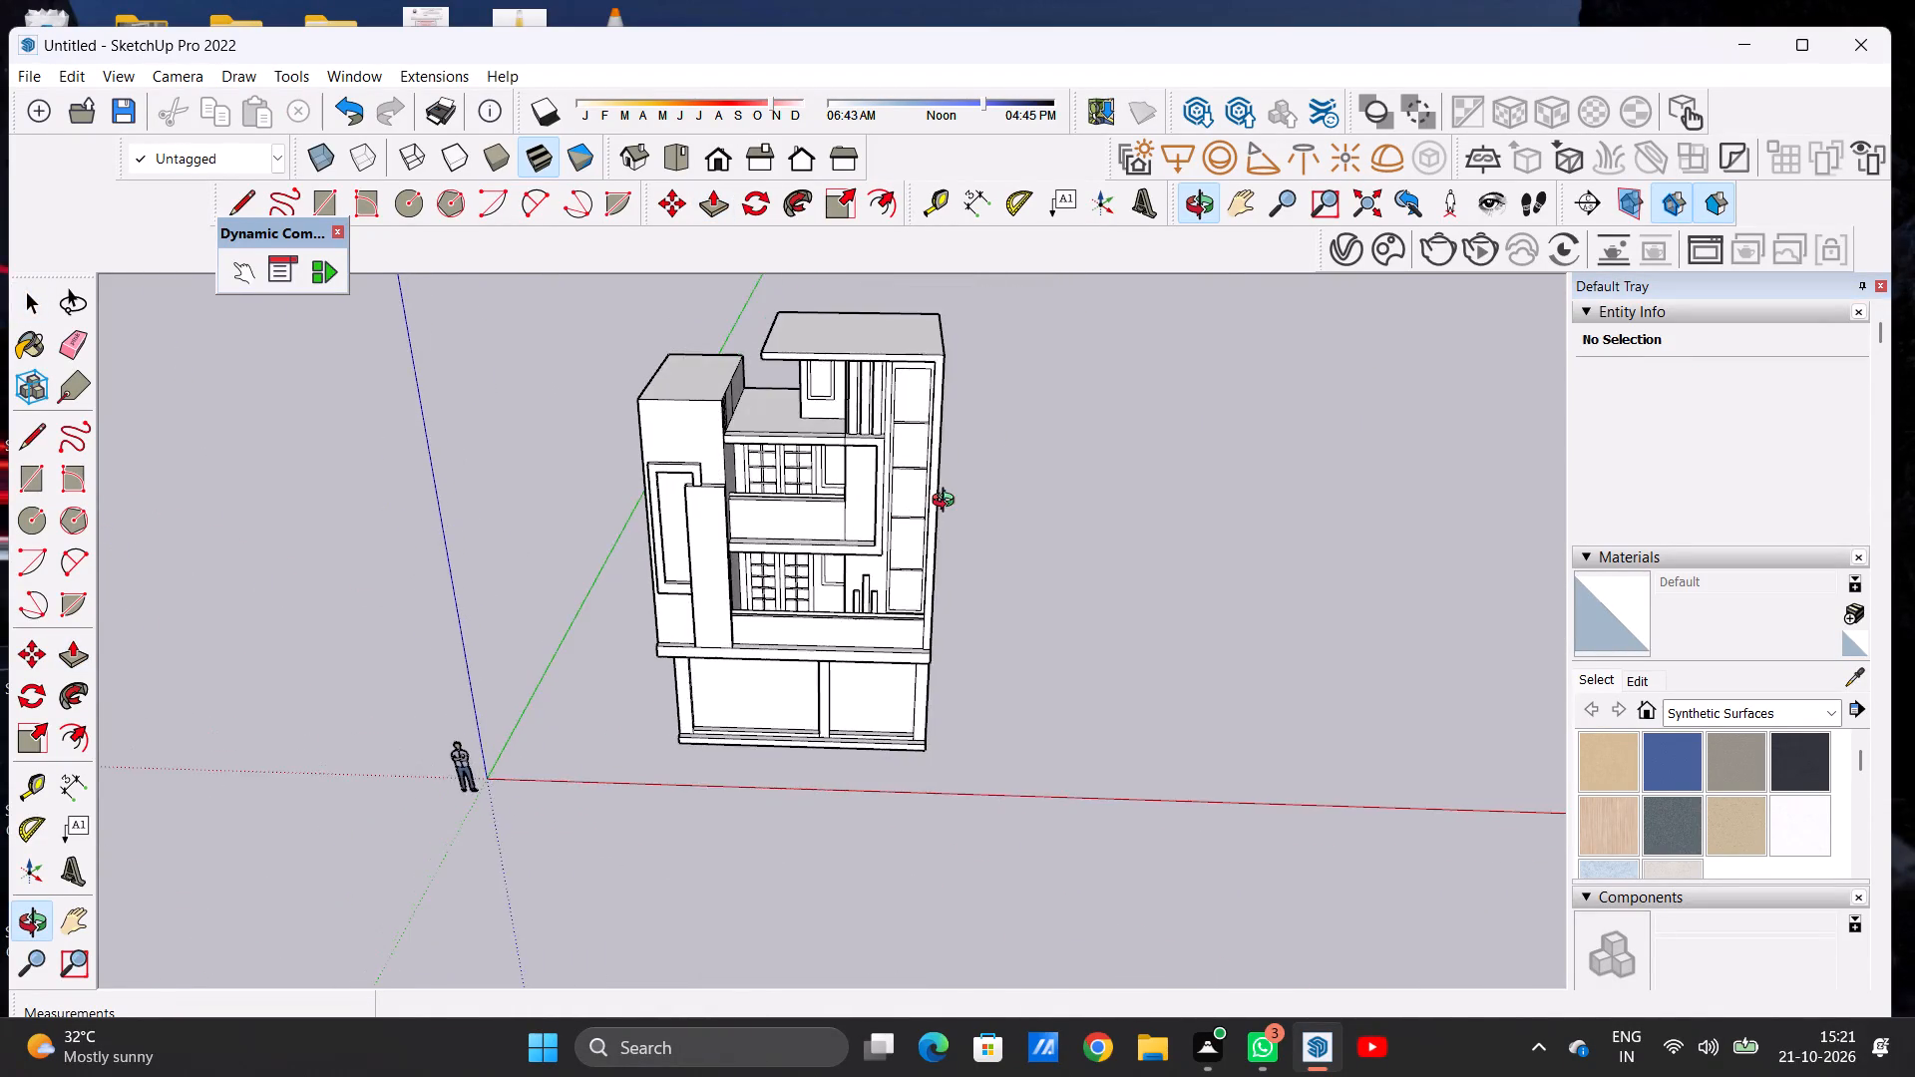
middle_click_drag(948, 503, 1034, 364)
middle_click_drag(1029, 364, 937, 368)
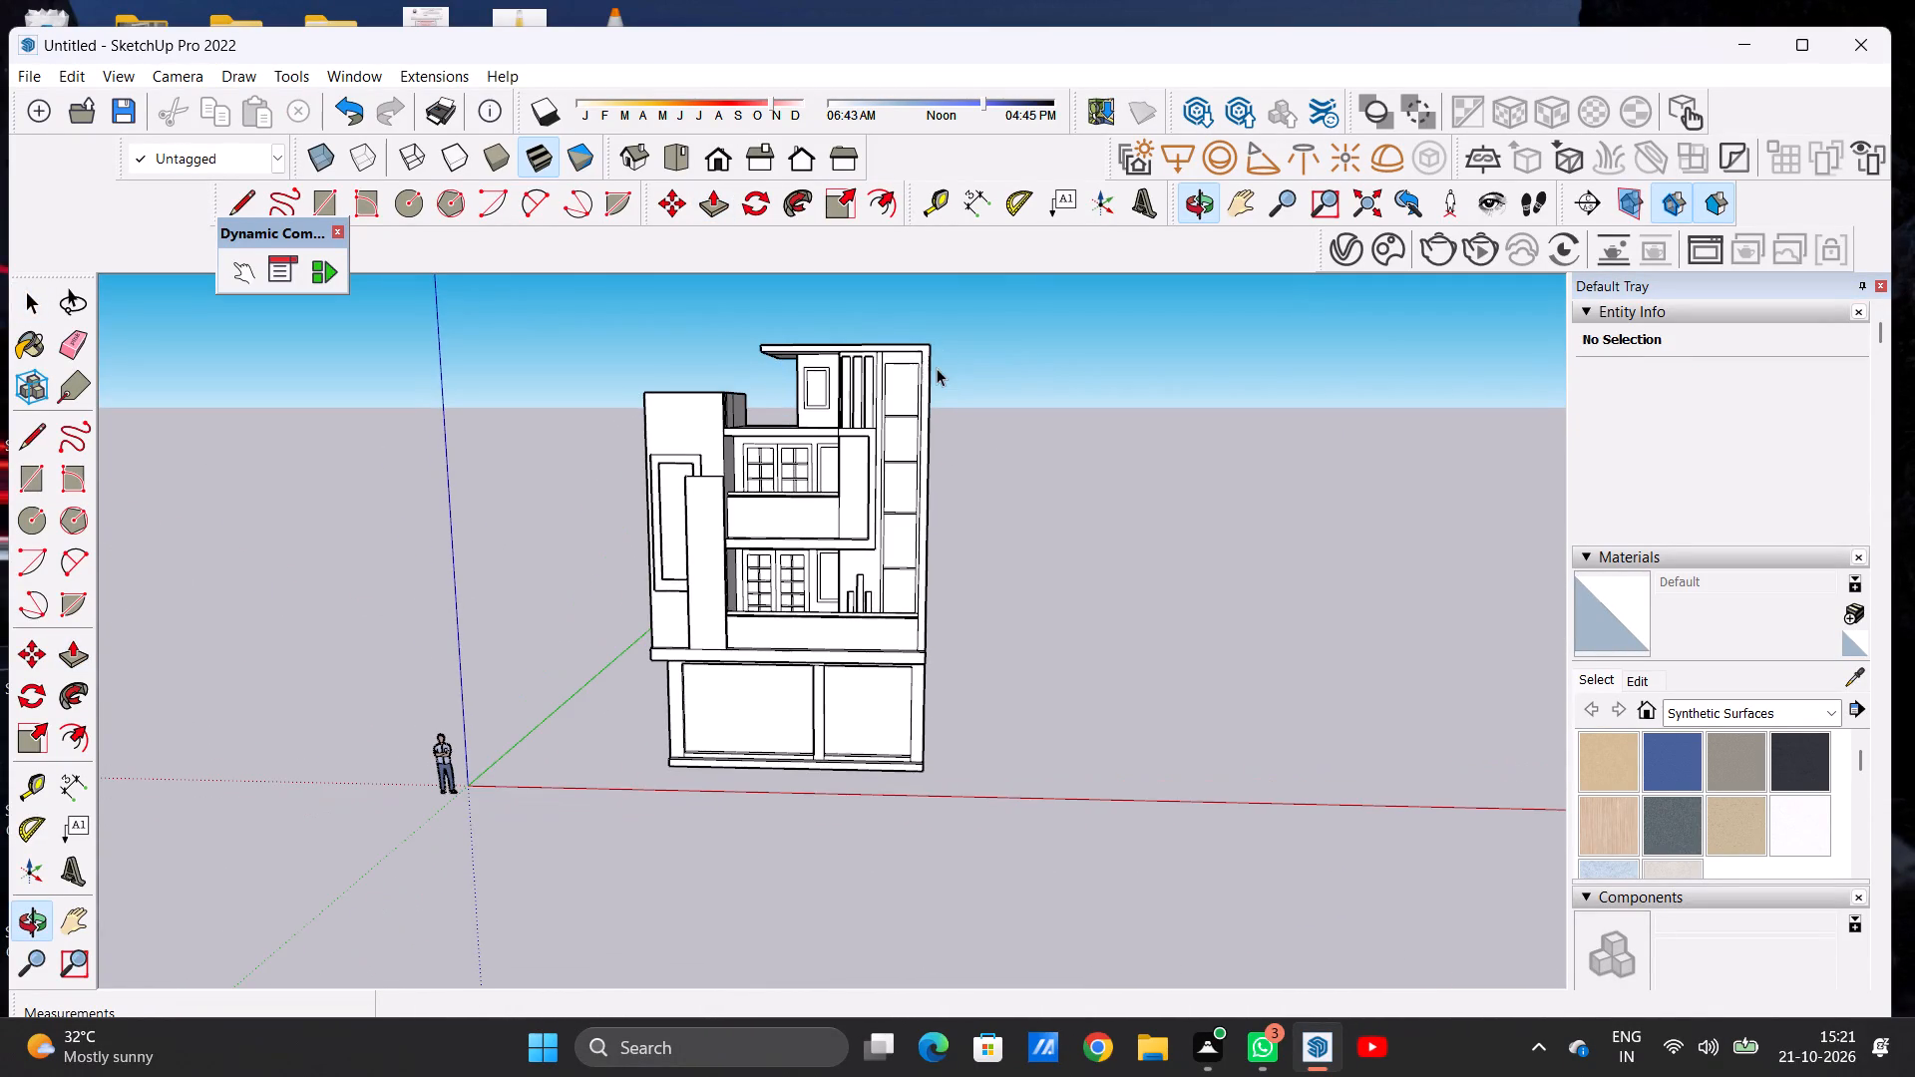
scroll(940, 368, "down", 2)
scroll(662, 570, "up", 1)
scroll(752, 575, "up", 8)
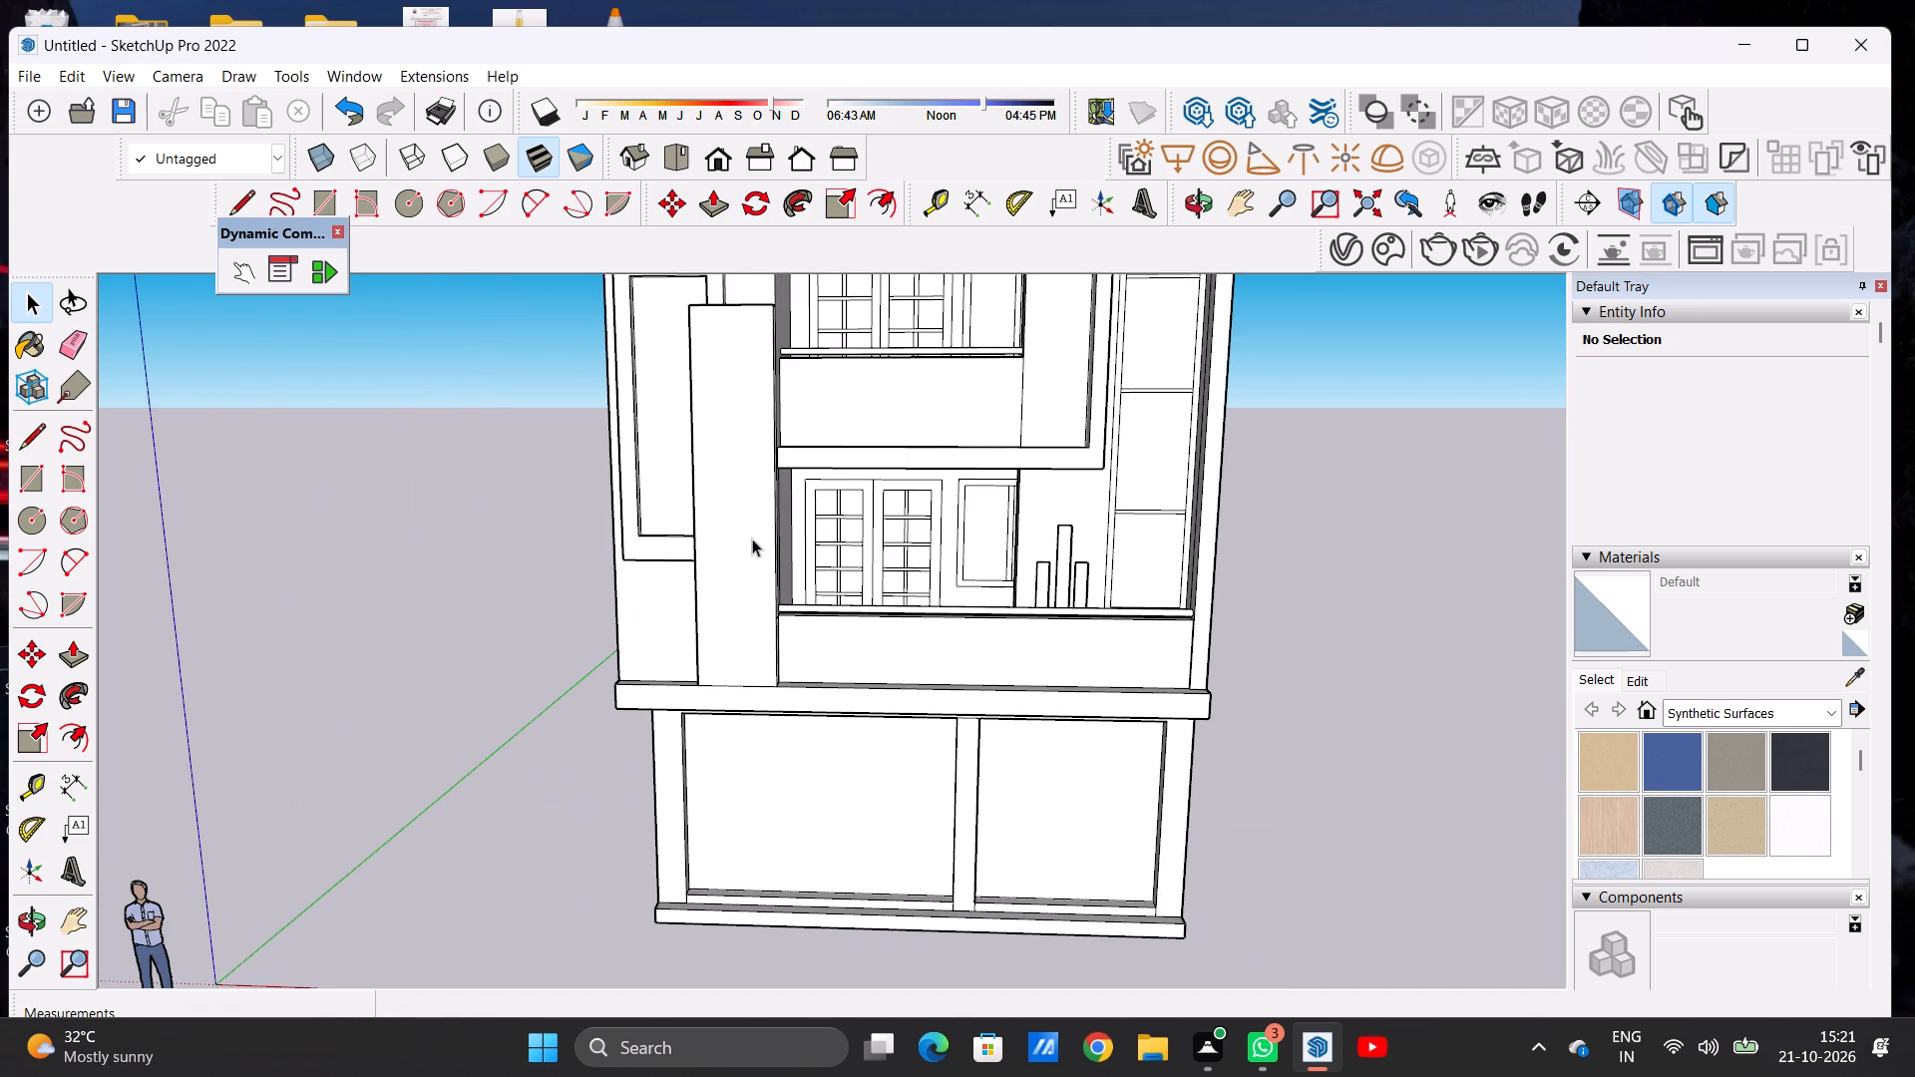
key("r")
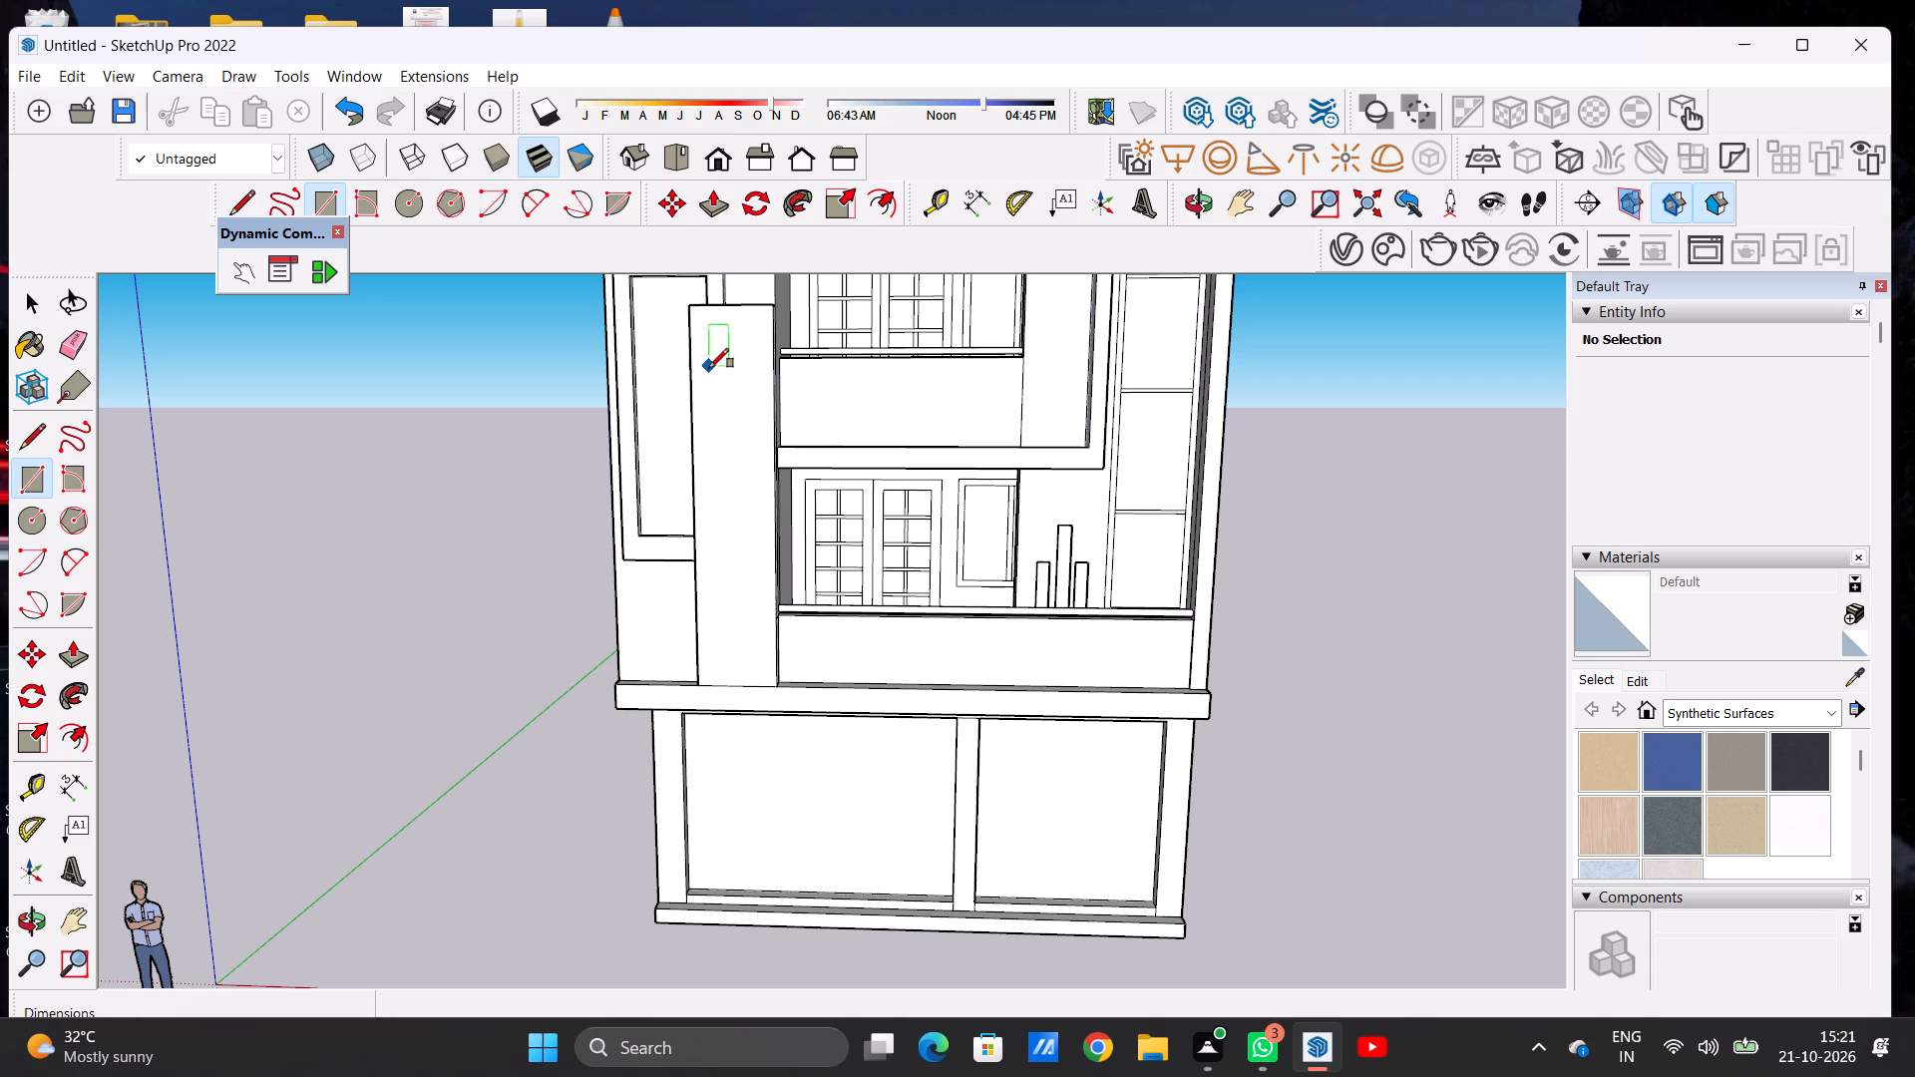
left_click(709, 369)
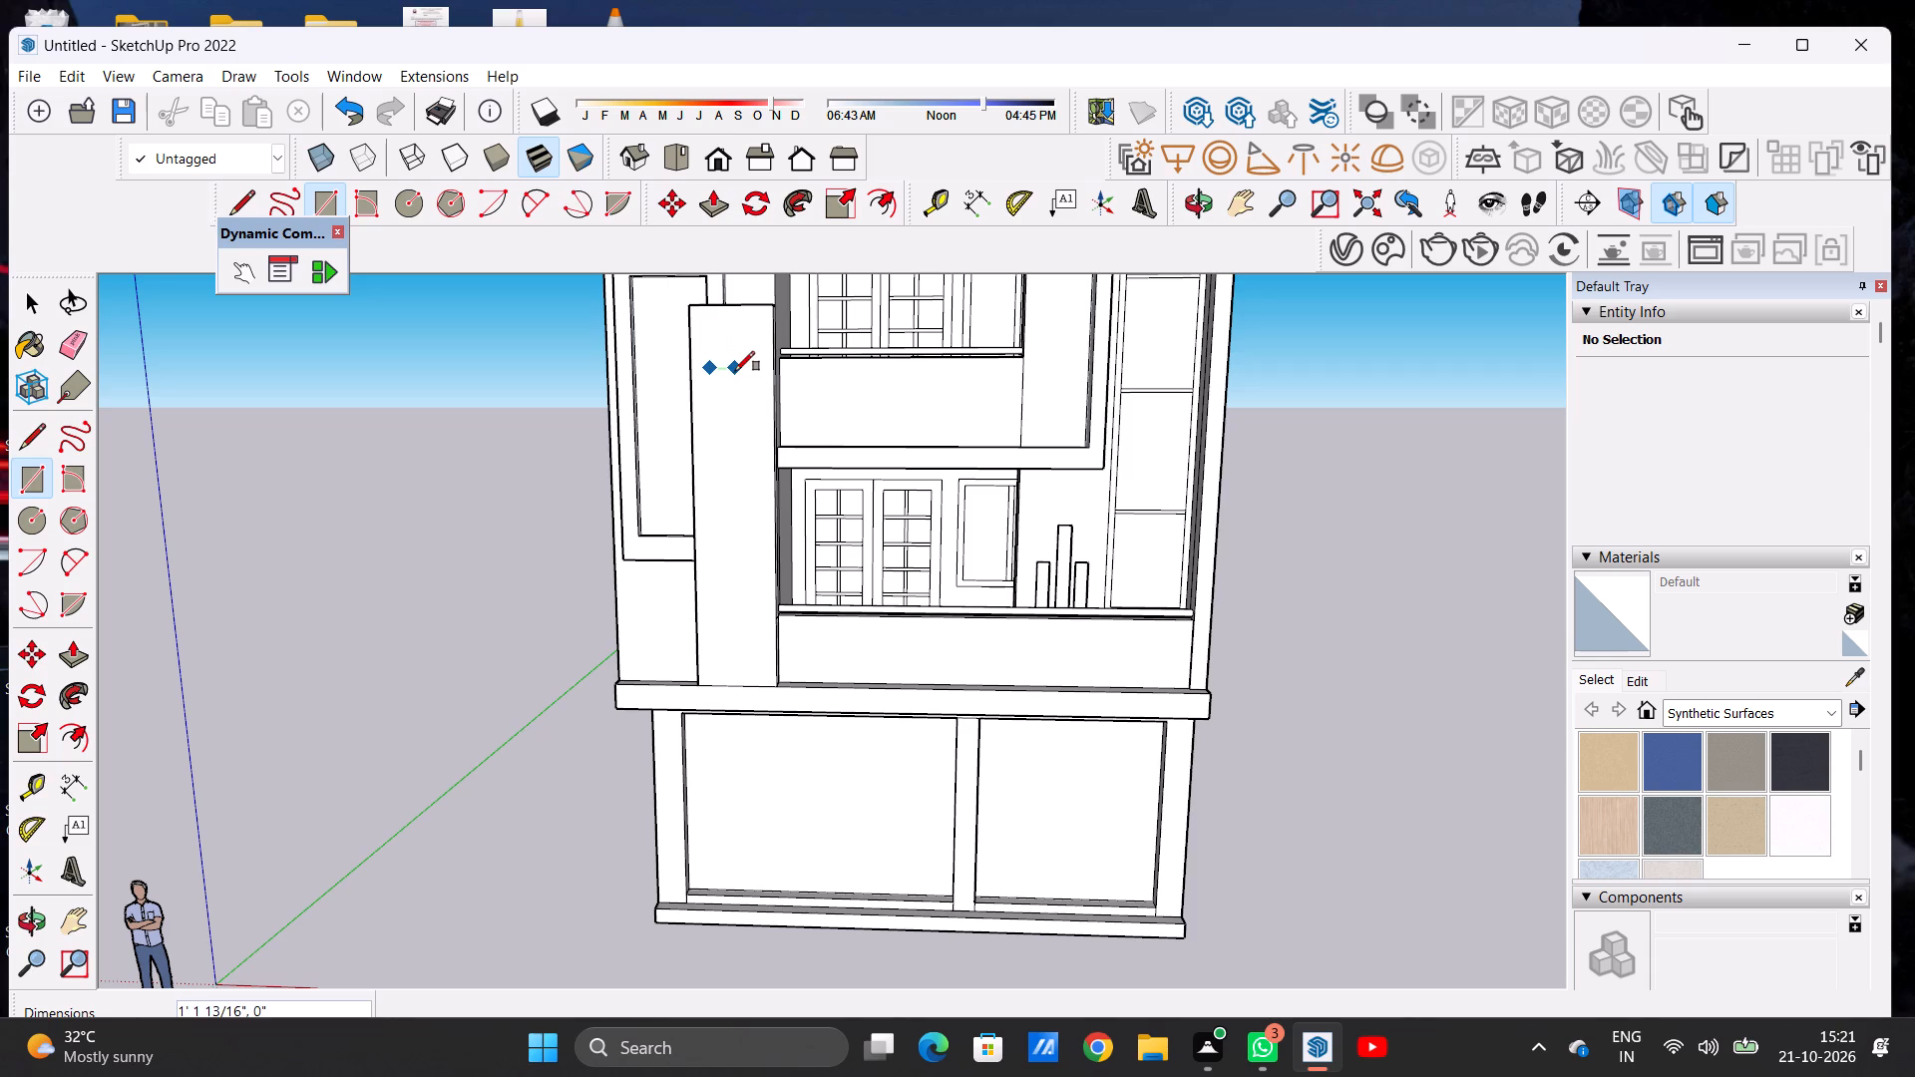
left_click(739, 371)
left_click(742, 650)
key("space")
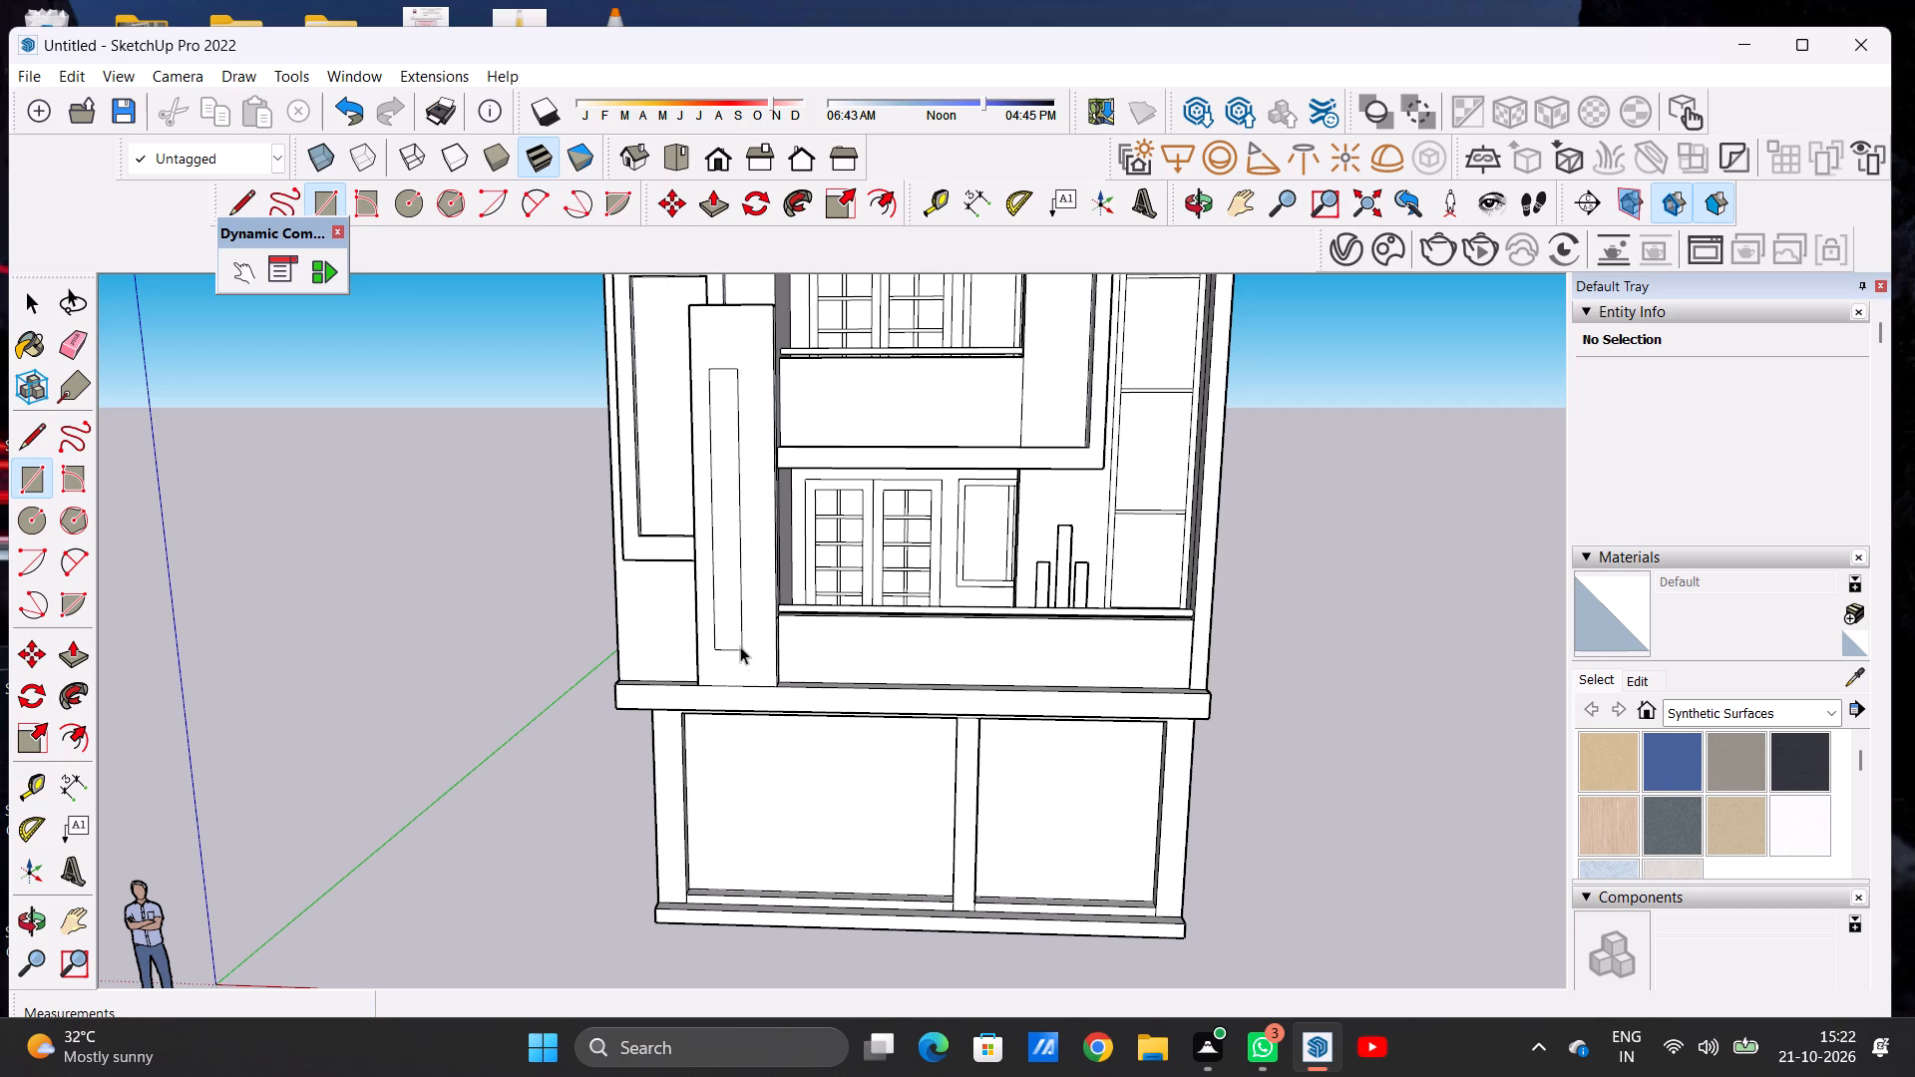
Move the narrow rectangle 6" horizontally toward the balconies to centre it on the projecting panel.
double_click(731, 631)
key("m")
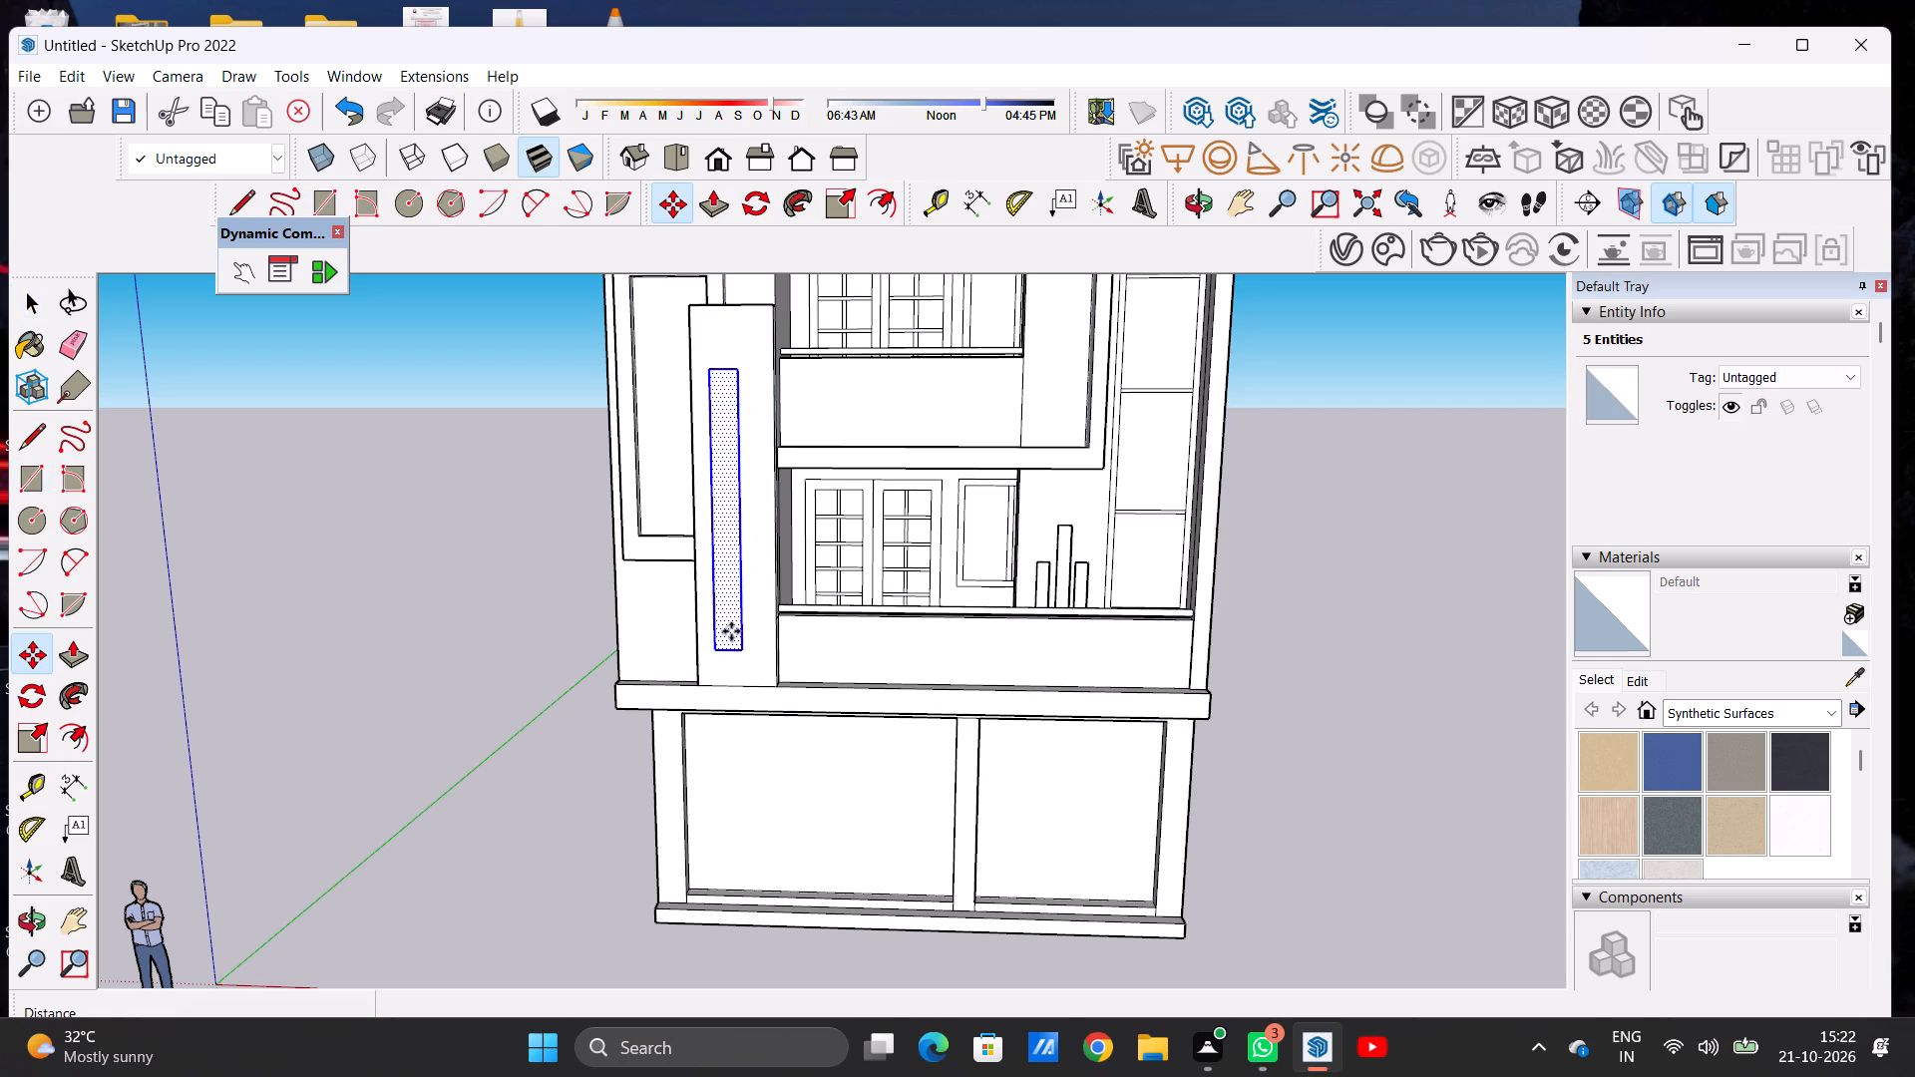
left_click(746, 645)
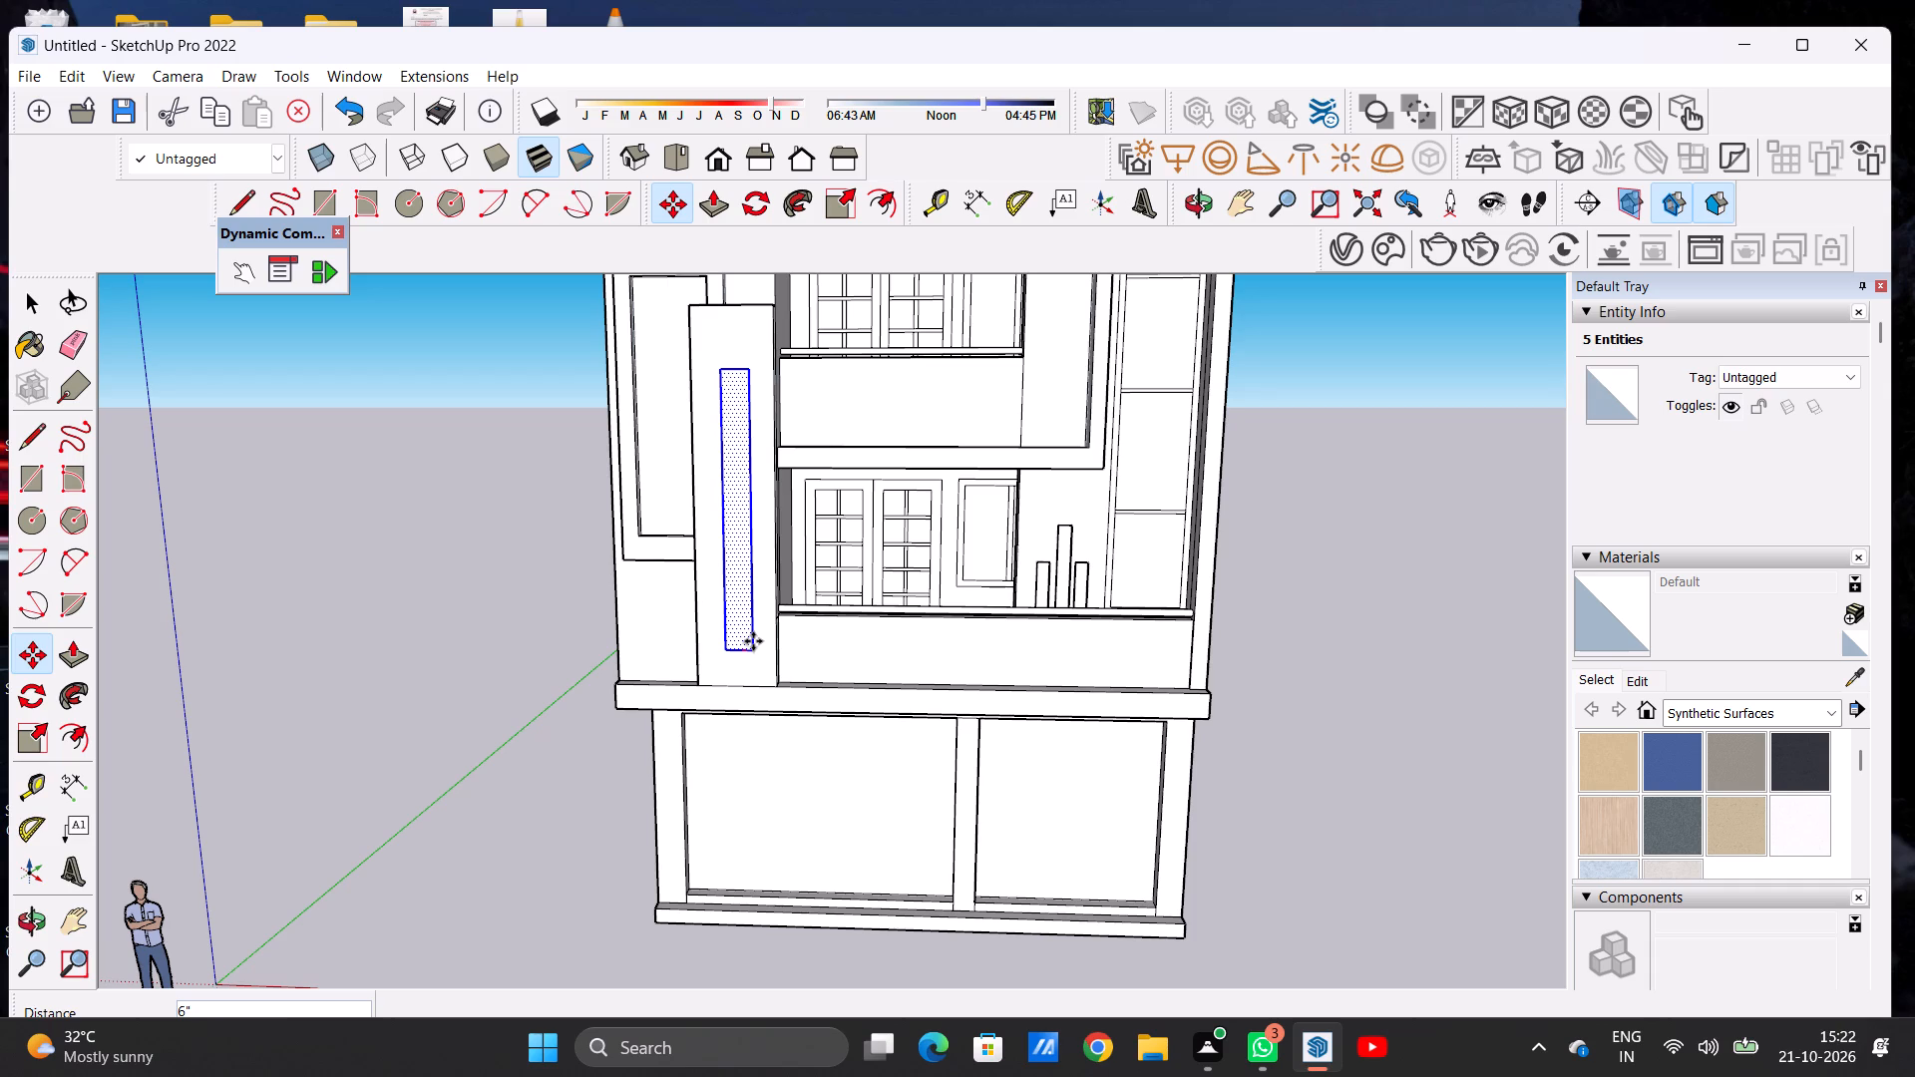
left_click(753, 641)
key("space")
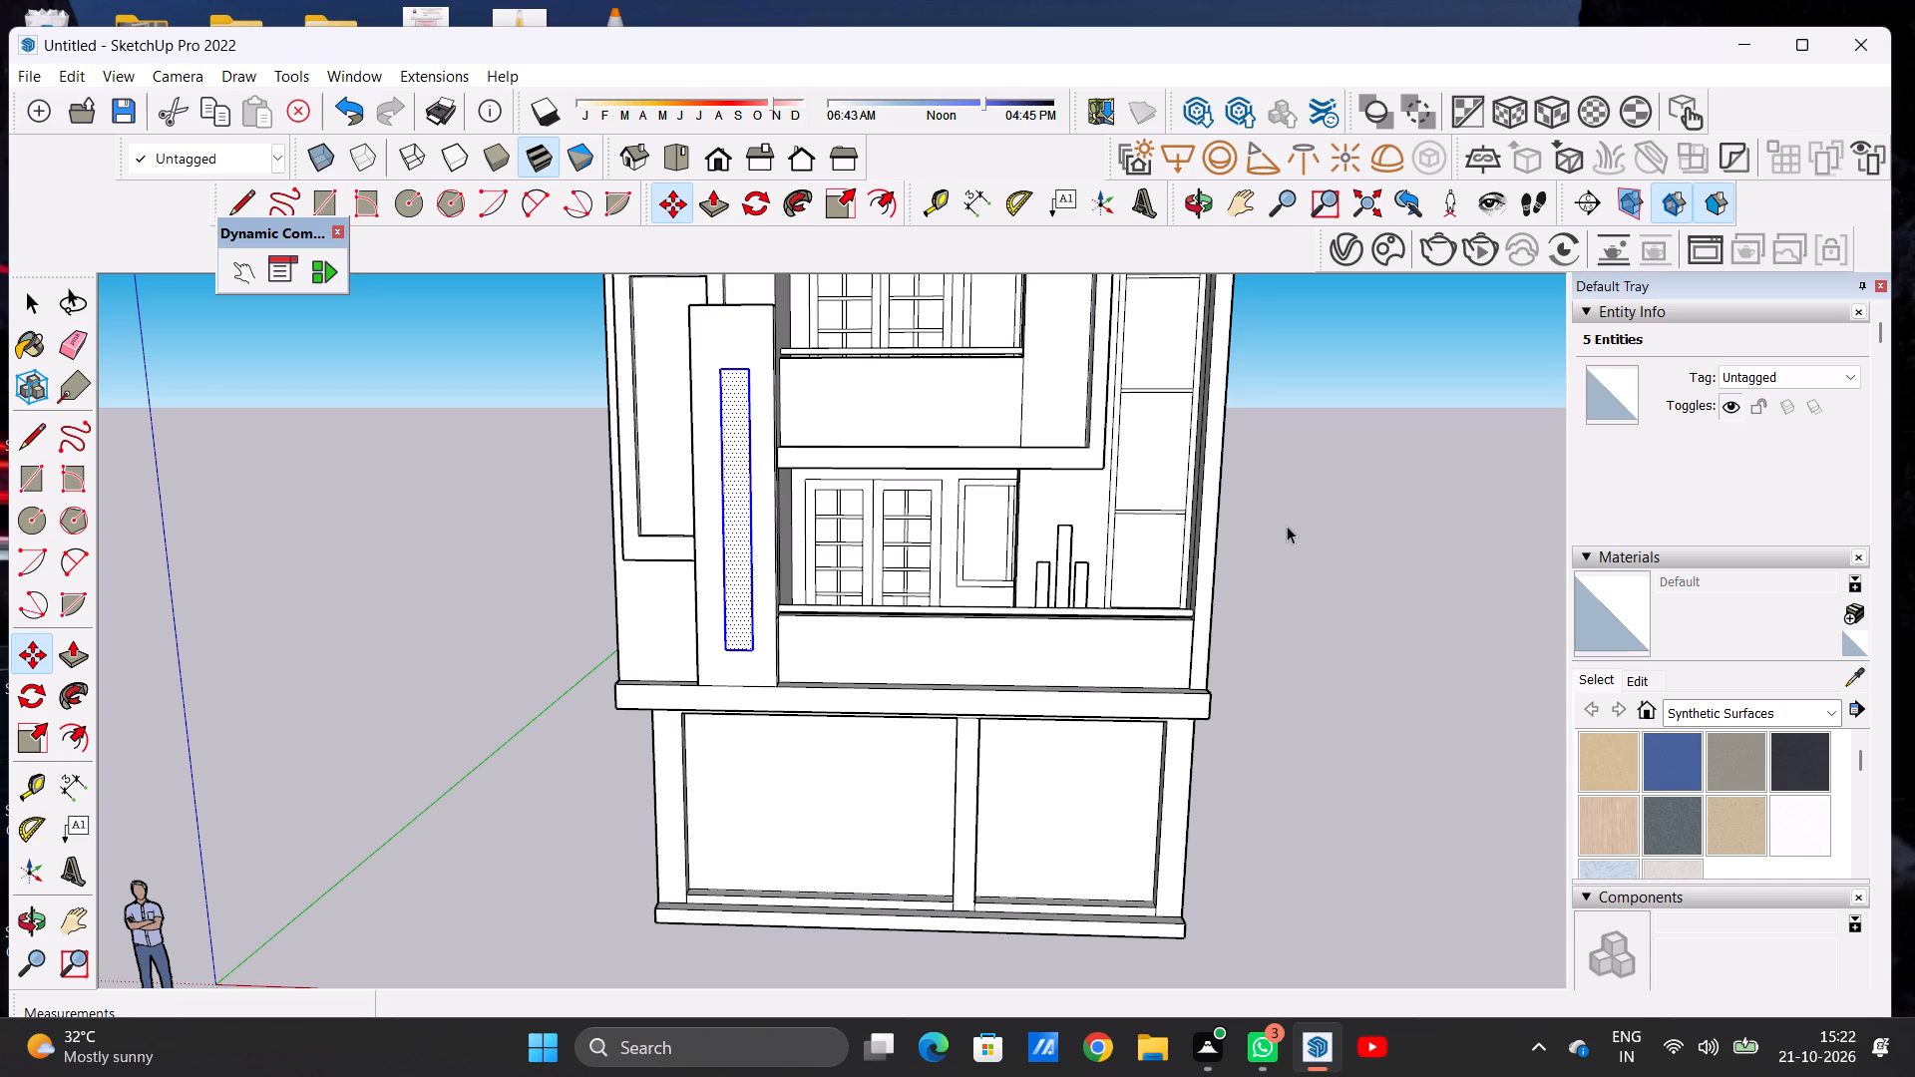
left_click(1419, 476)
Push the narrow rectangle about 5 5/8" into the projecting panel to form a vertical recess.
scroll(742, 608, "down", 2)
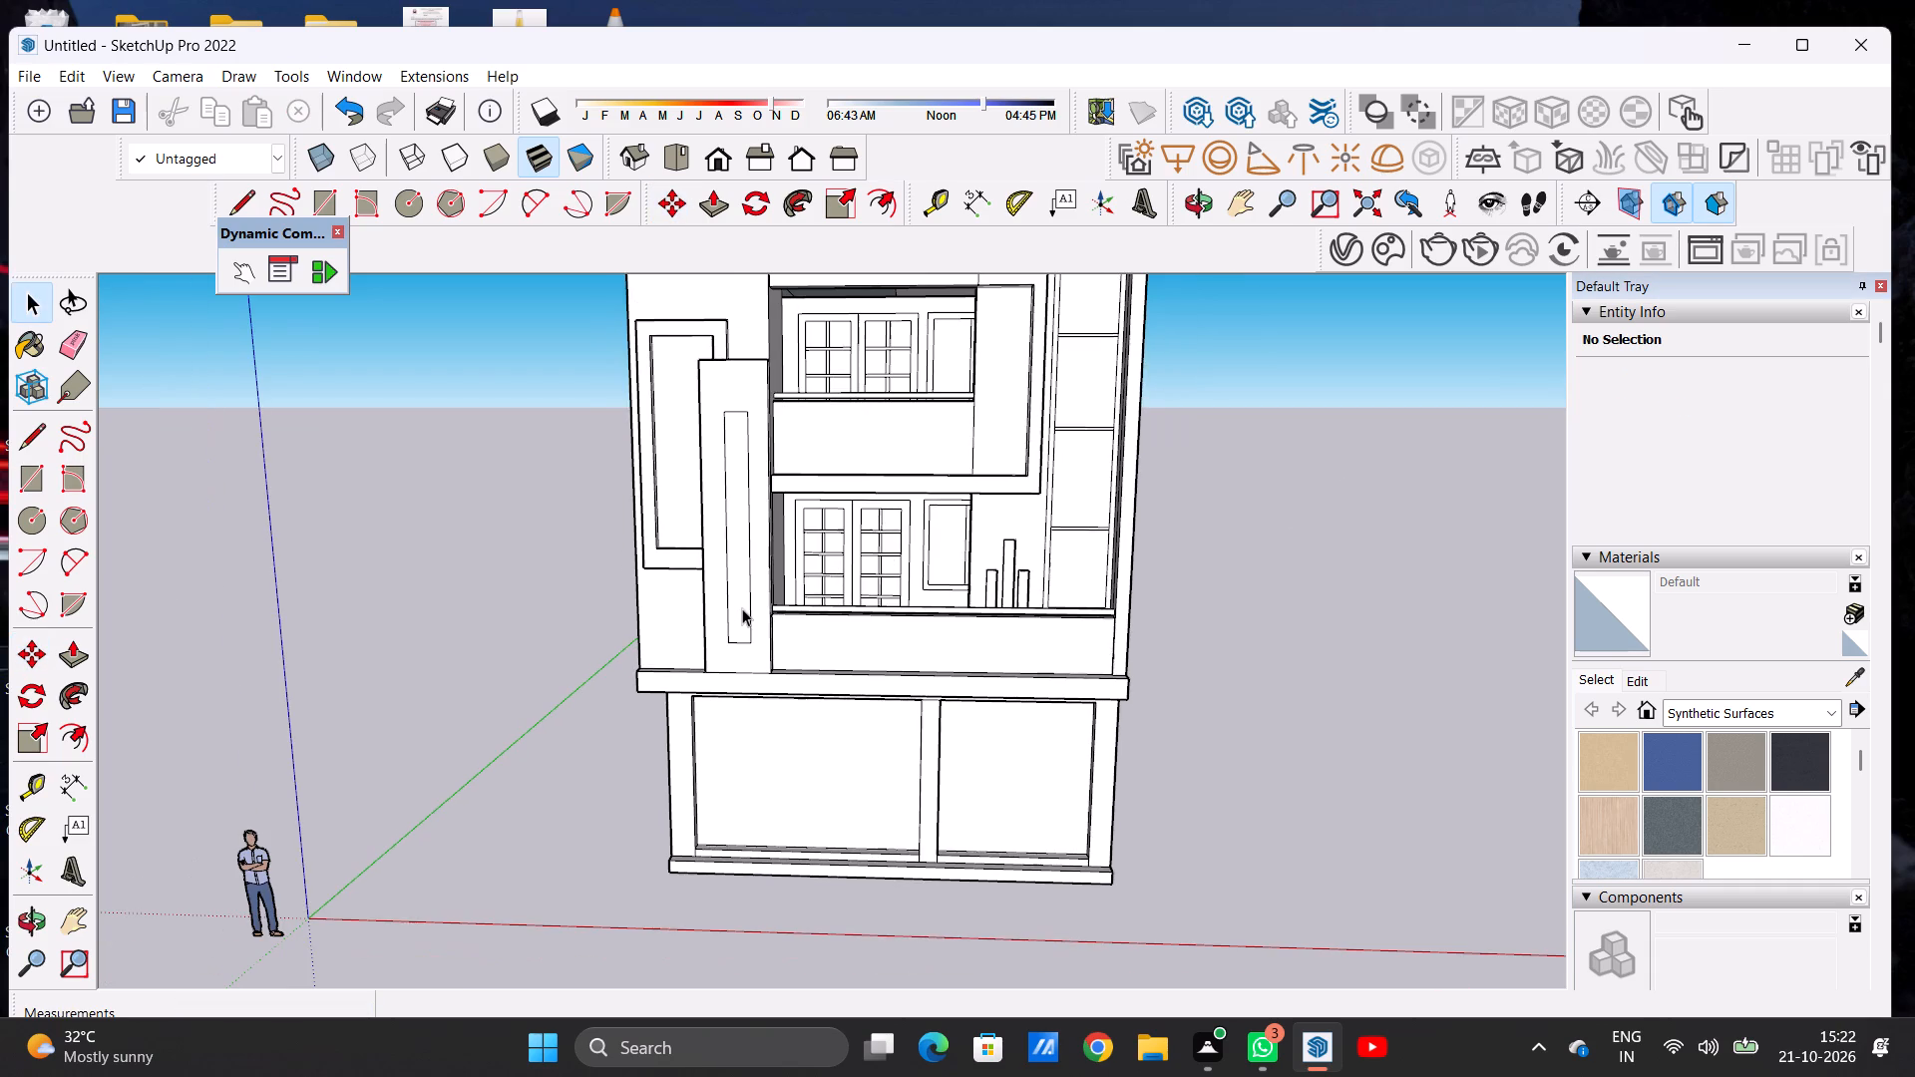
scroll(744, 608, "down", 1)
scroll(749, 439, "down", 4)
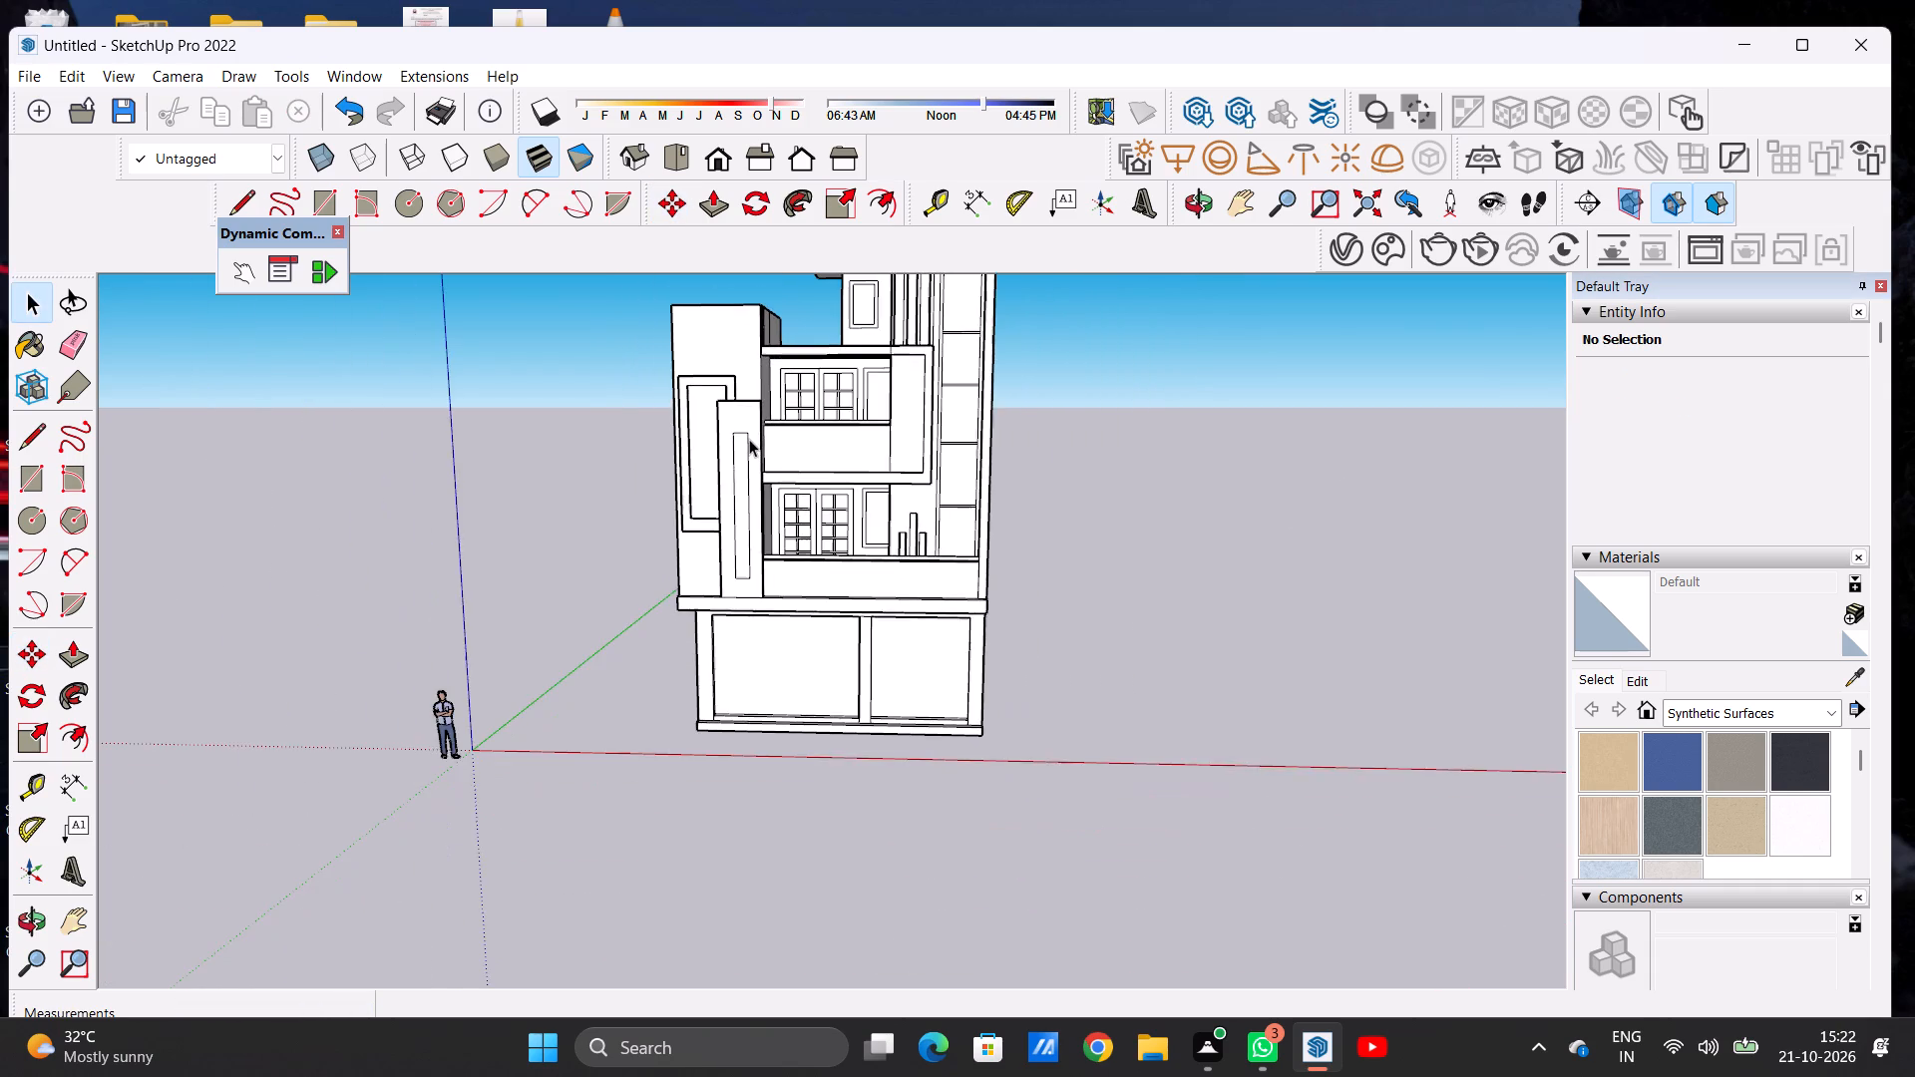
scroll(749, 439, "up", 7)
scroll(747, 439, "down", 4)
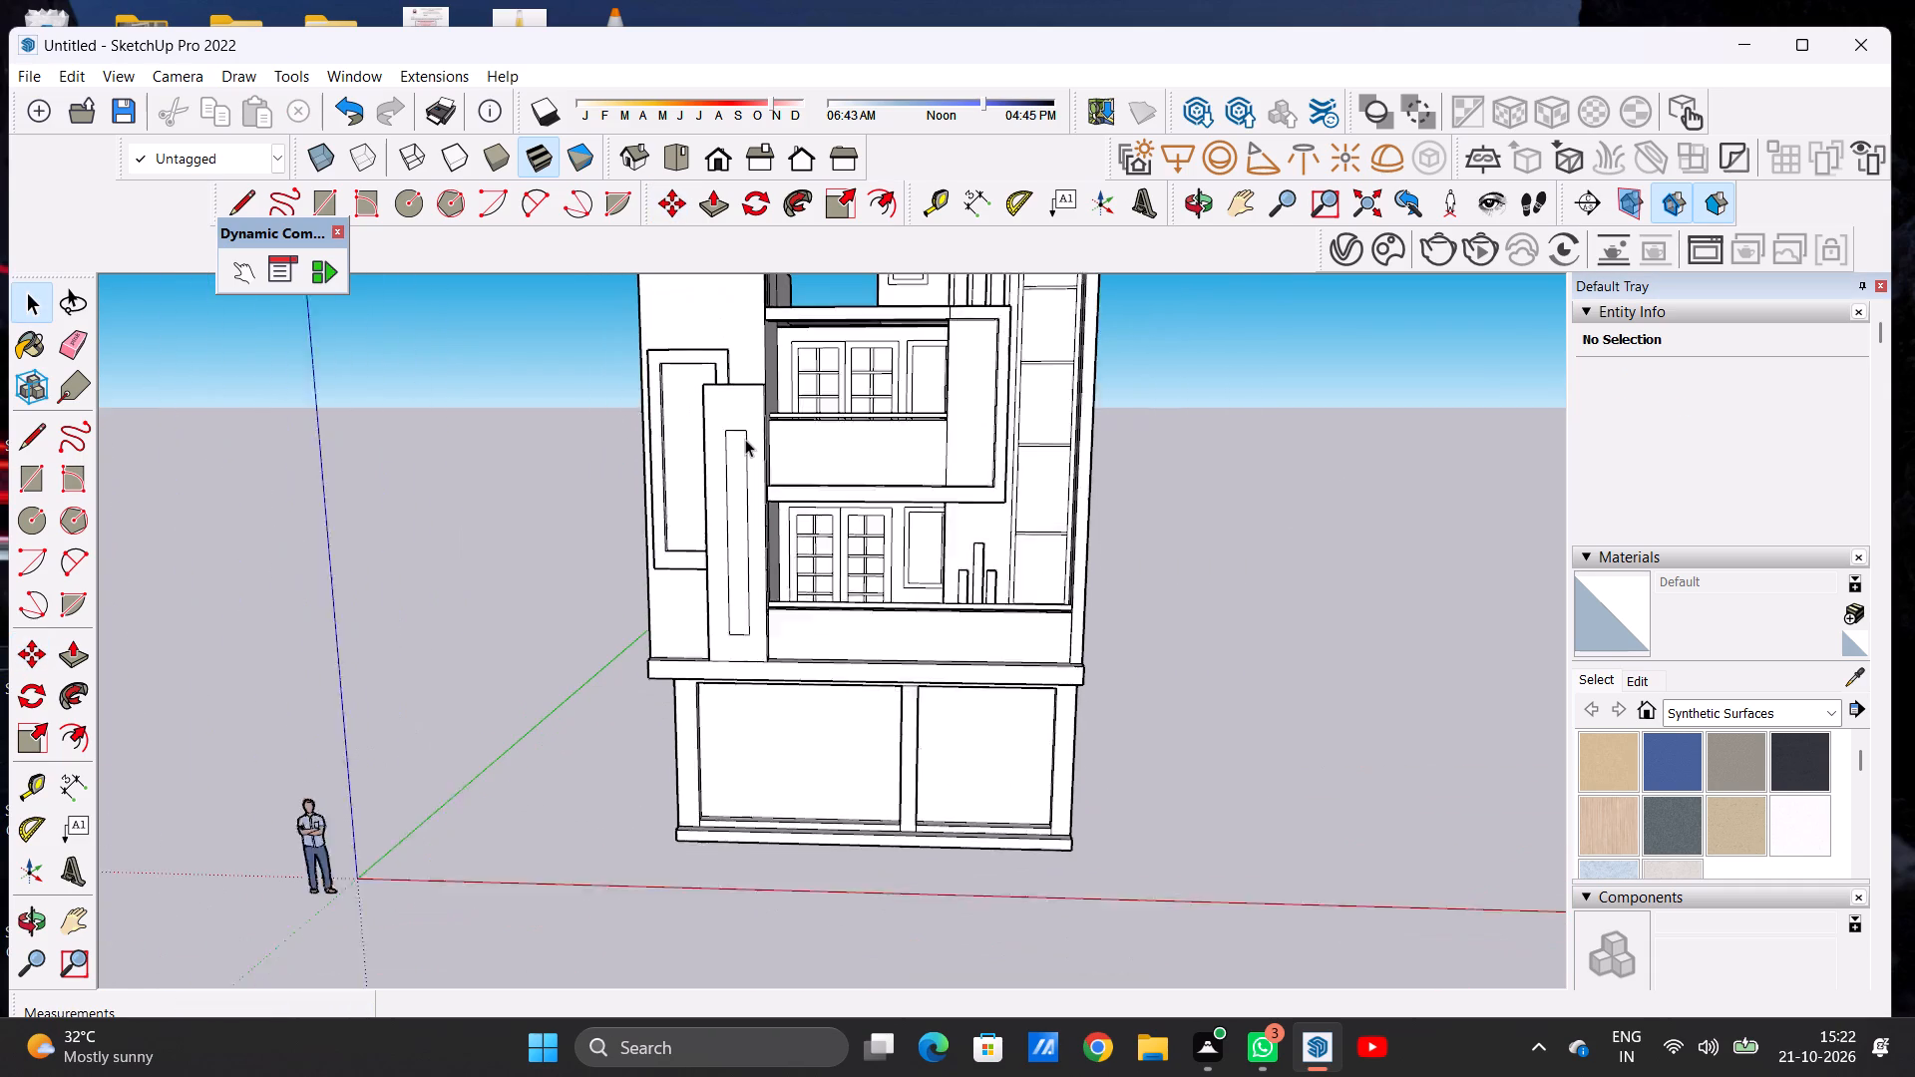
scroll(745, 439, "down", 1)
middle_click_drag(731, 438, 712, 575)
scroll(727, 474, "up", 7)
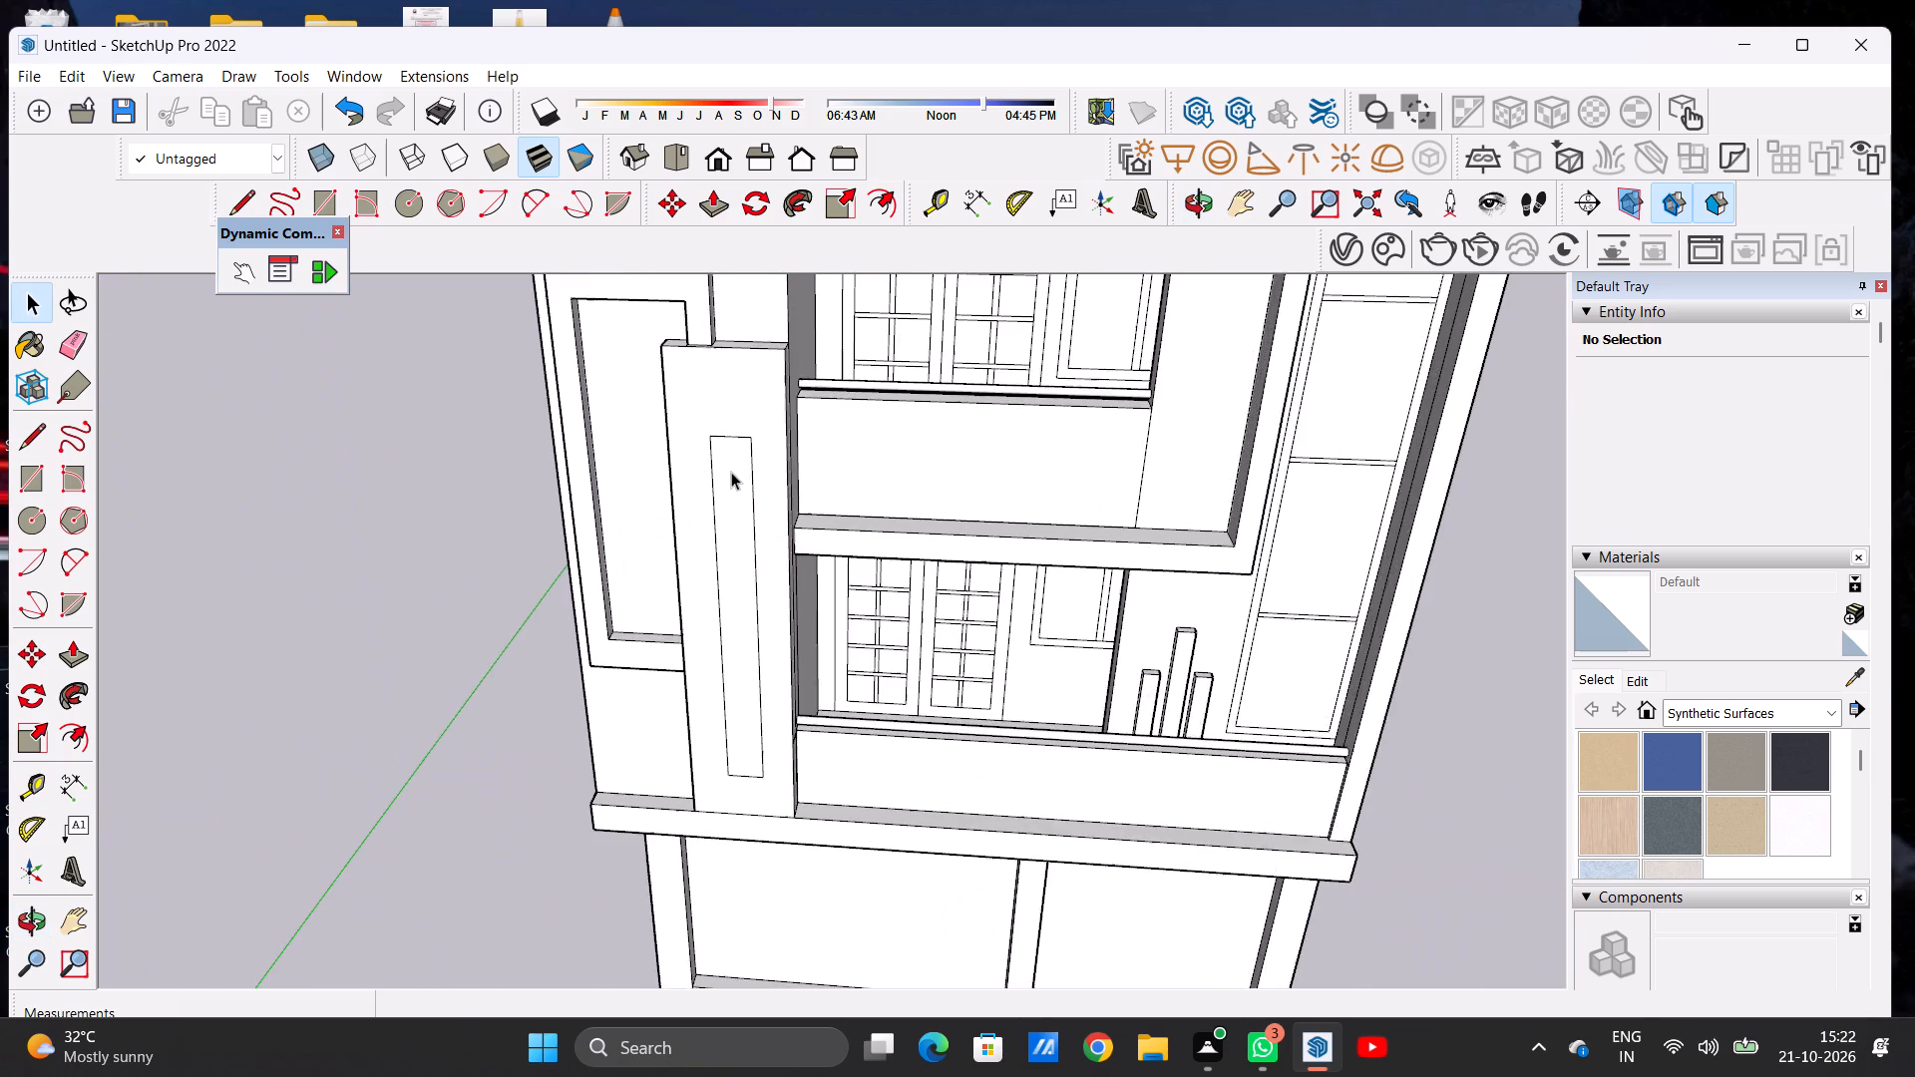
scroll(731, 472, "up", 1)
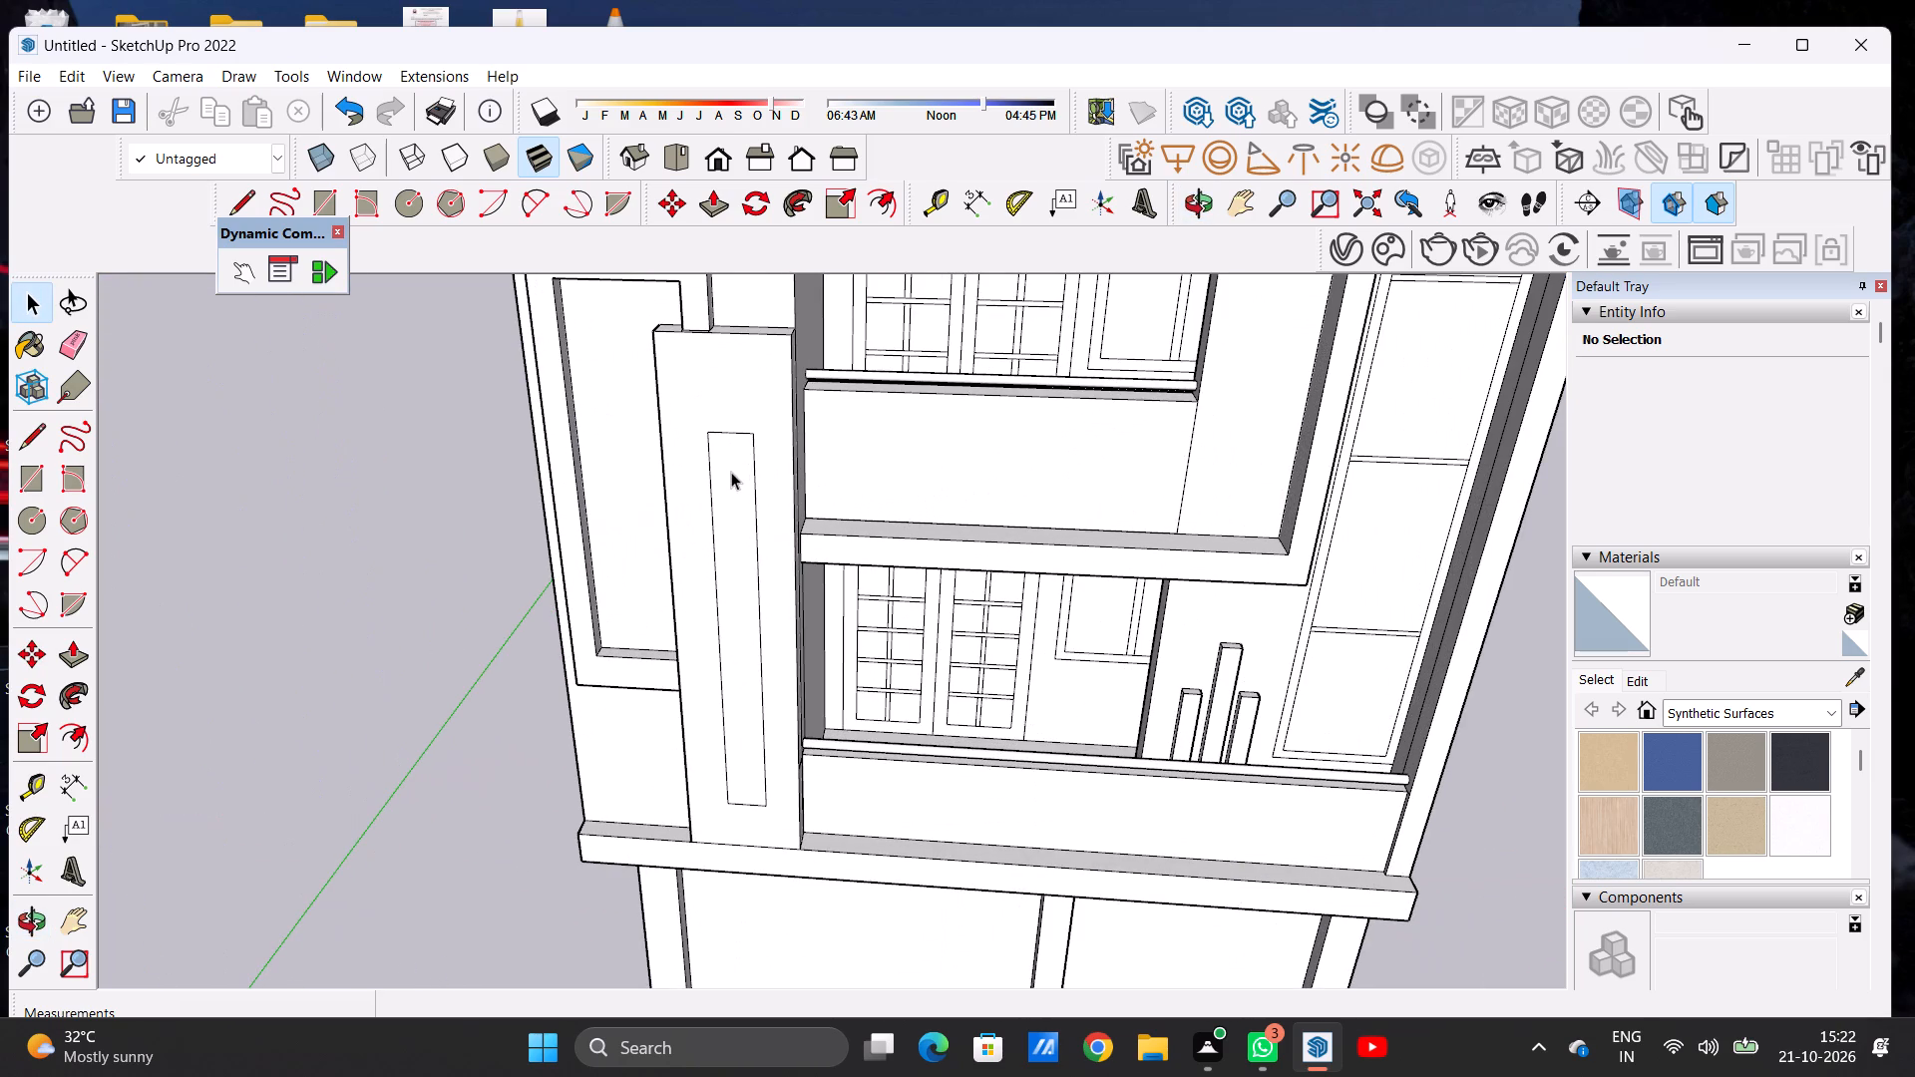
key("p")
scroll(733, 473, "up", 2)
scroll(733, 473, "down", 1)
scroll(733, 473, "up", 4)
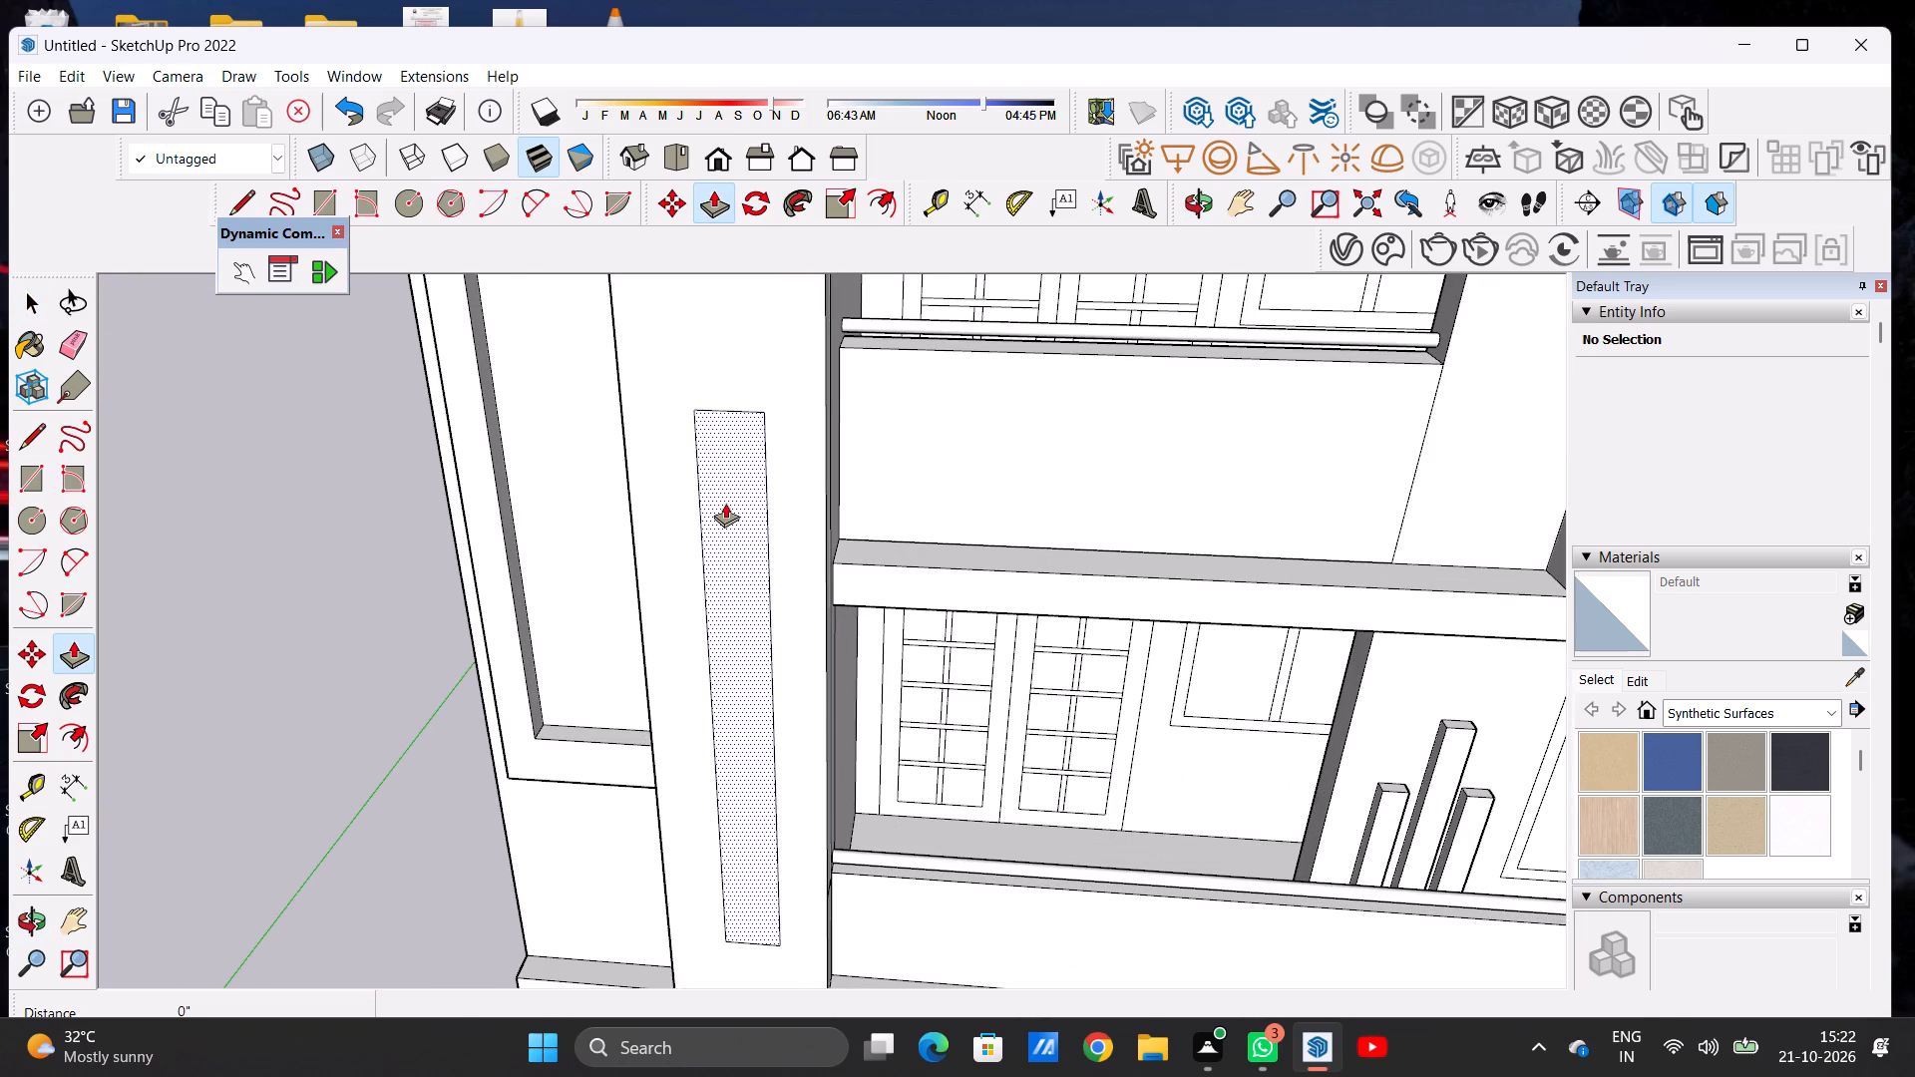
left_click(725, 503)
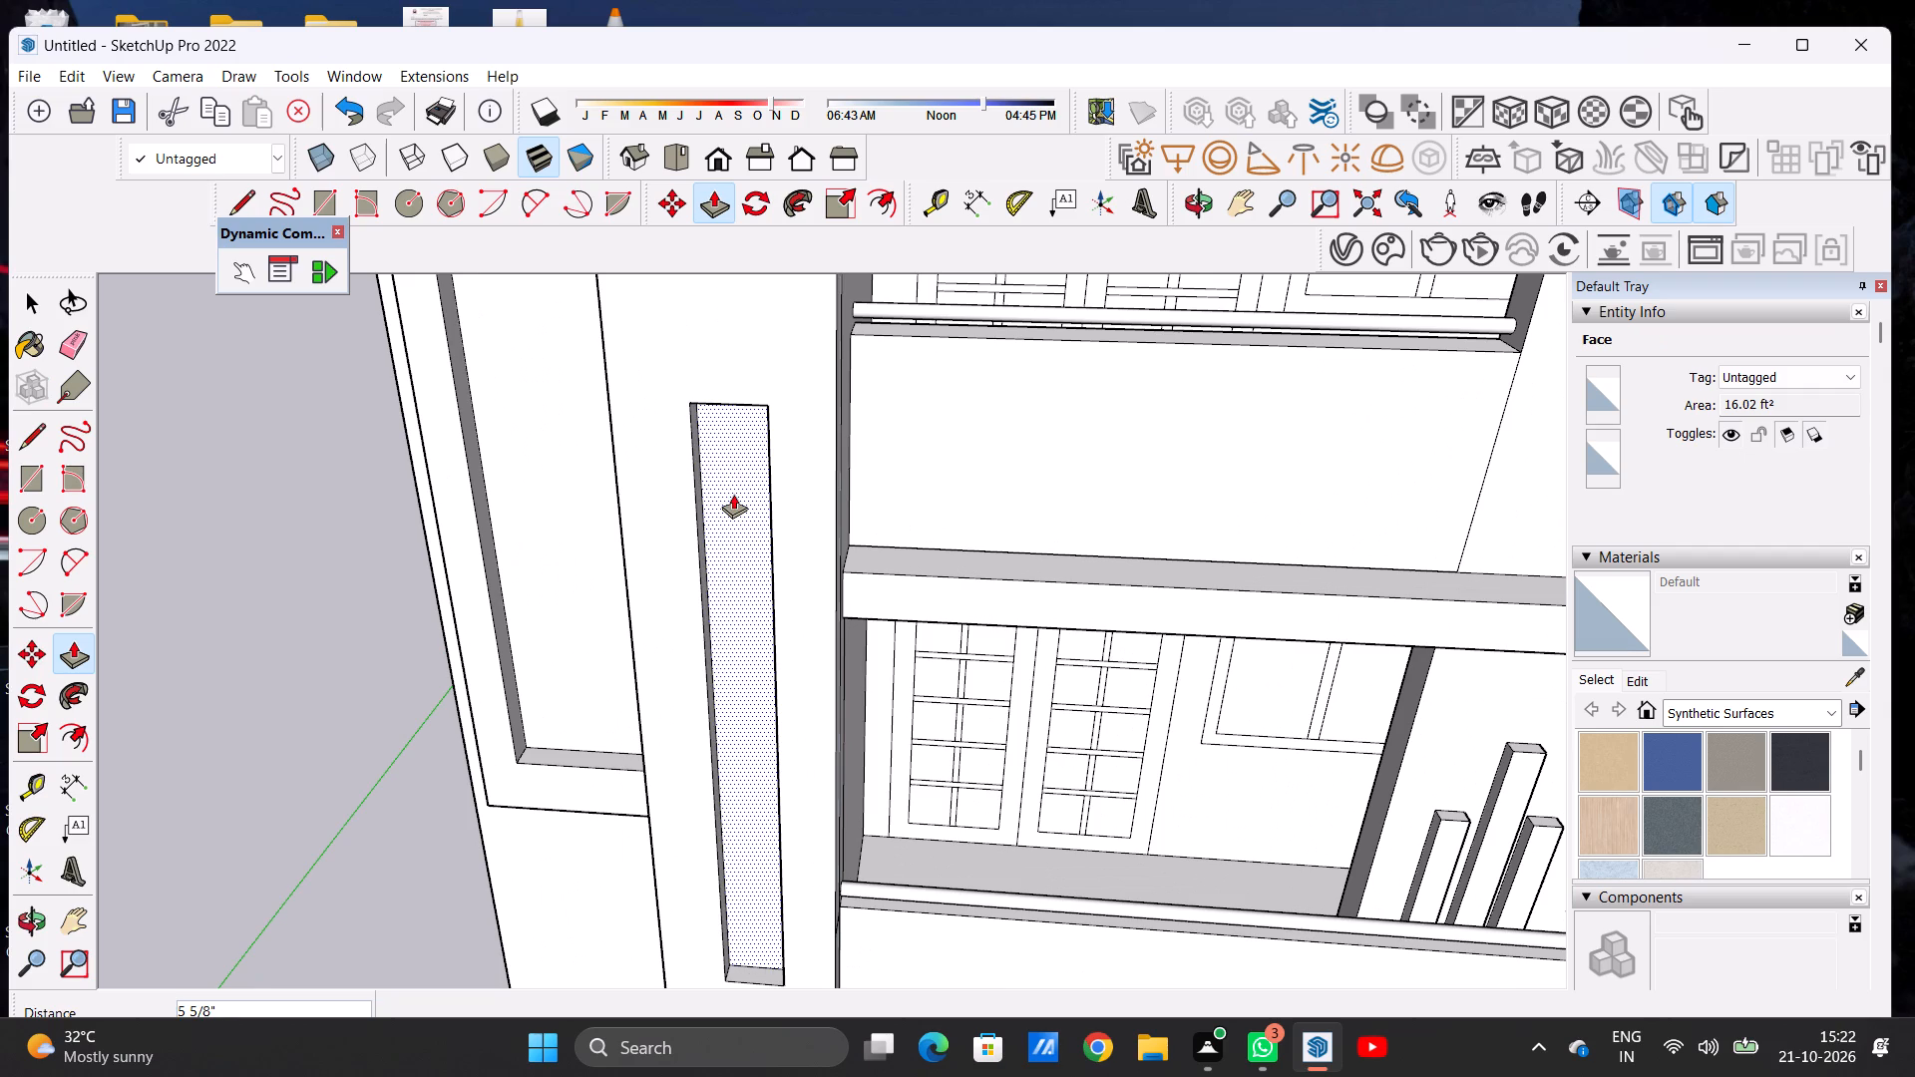
left_click(733, 494)
key("space")
Examine the whole front elevation and the tall block's raised panels from the front, above and an angle.
scroll(647, 539, "down", 13)
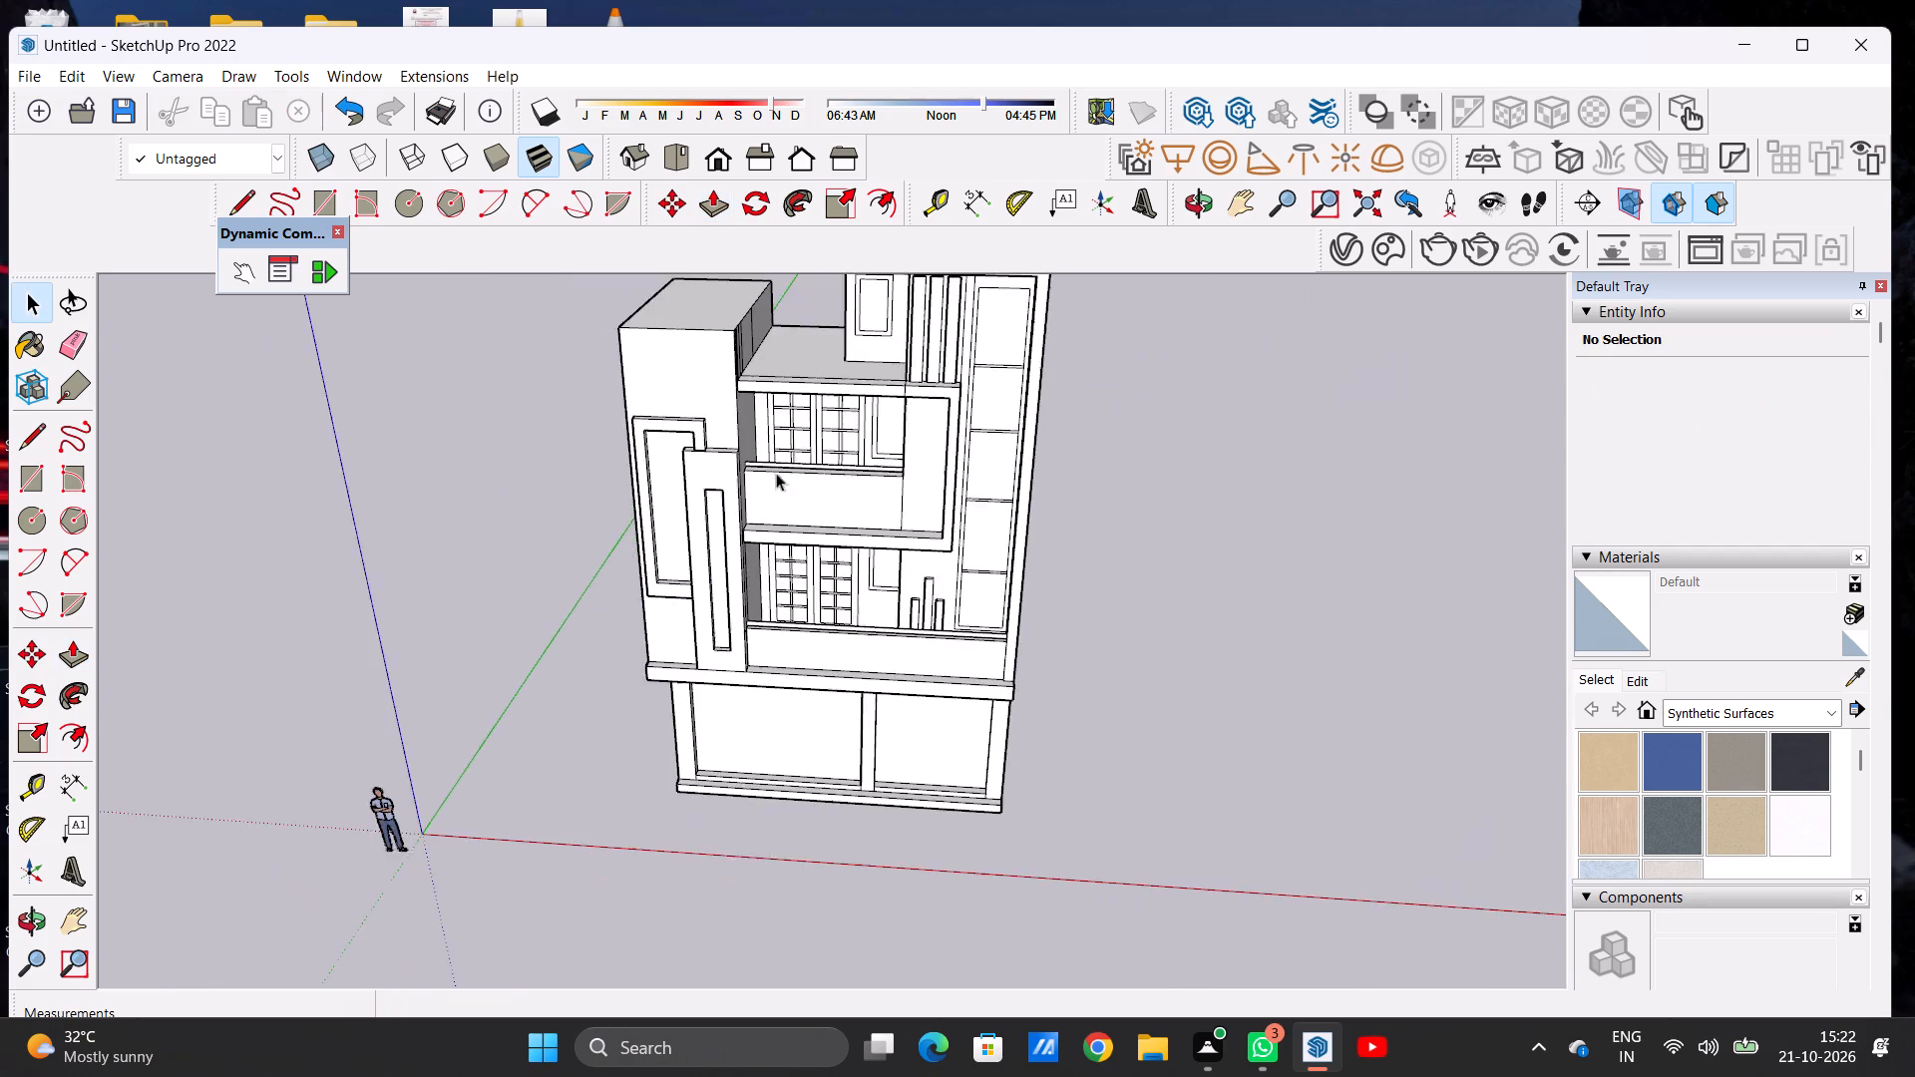
scroll(776, 473, "down", 7)
middle_click_drag(877, 512, 900, 388)
scroll(815, 629, "down", 3)
scroll(764, 550, "up", 5)
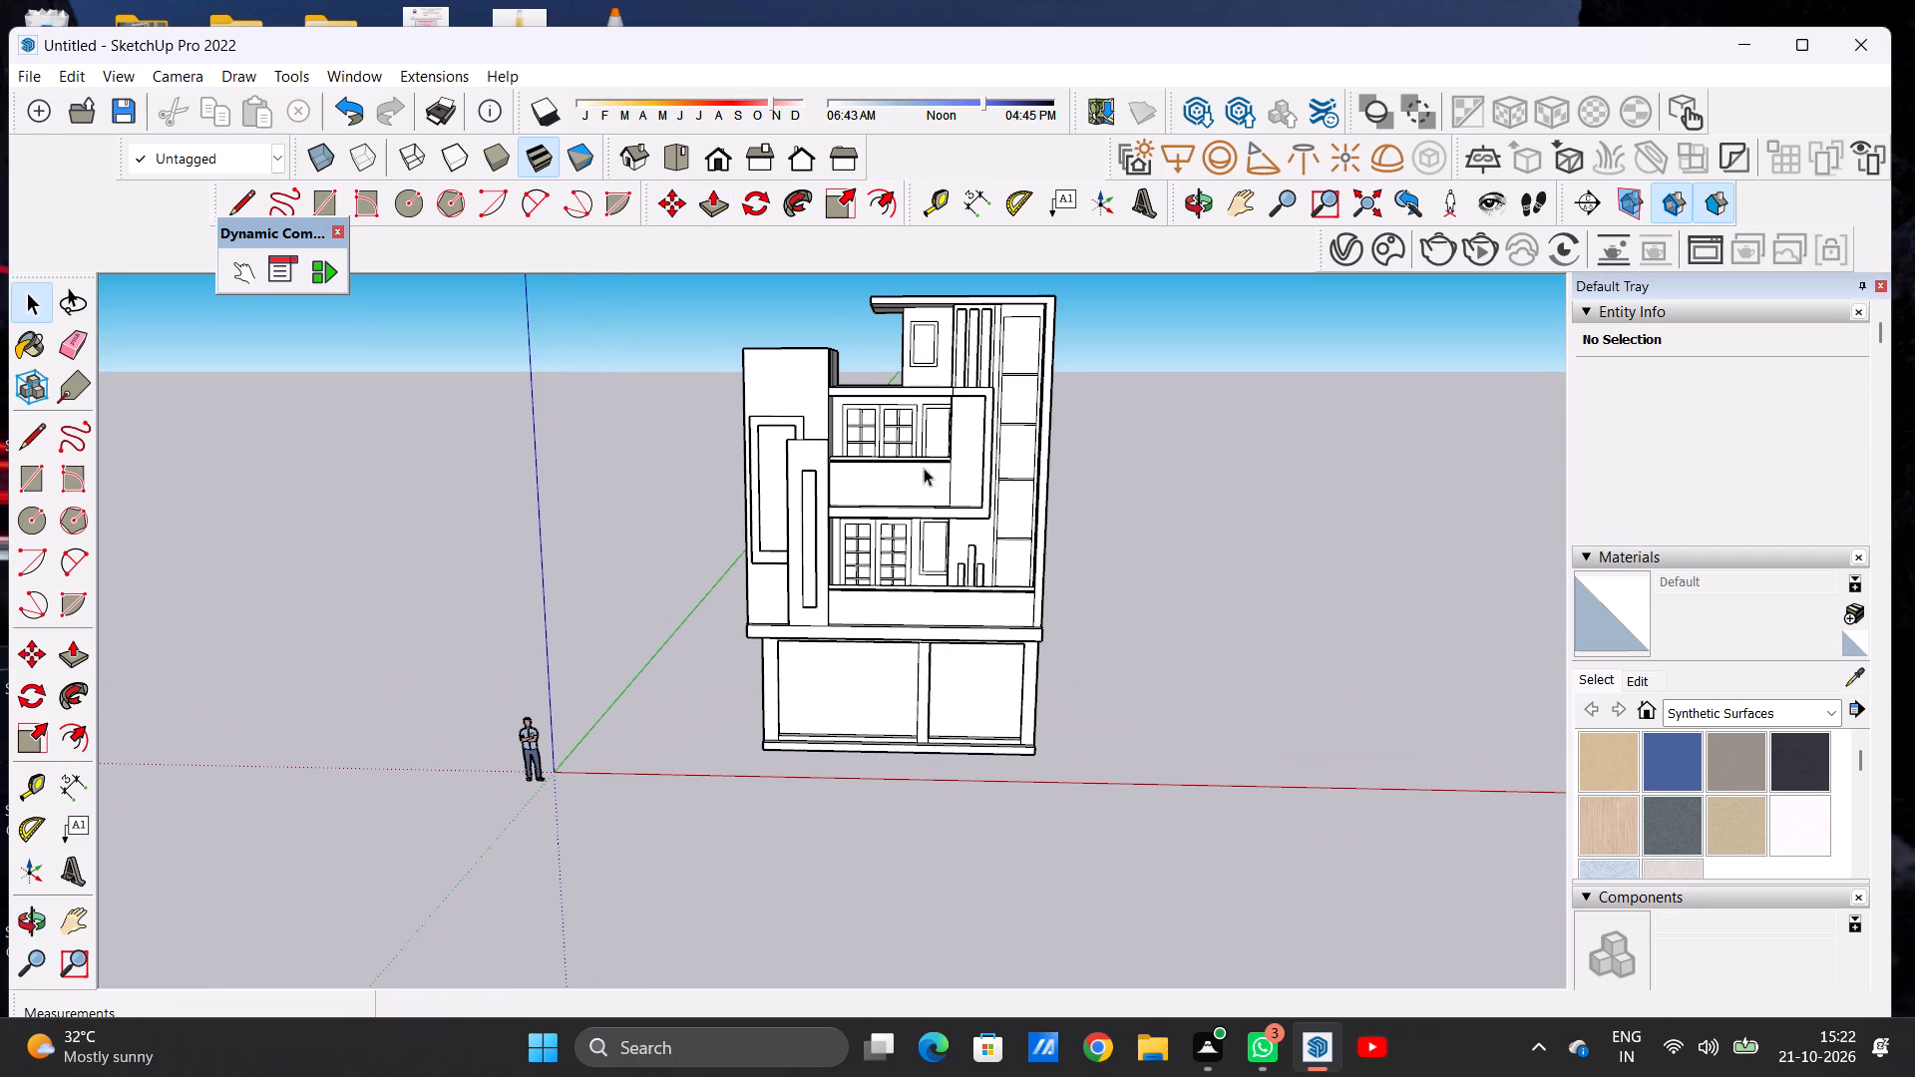
scroll(1033, 536, "up", 4)
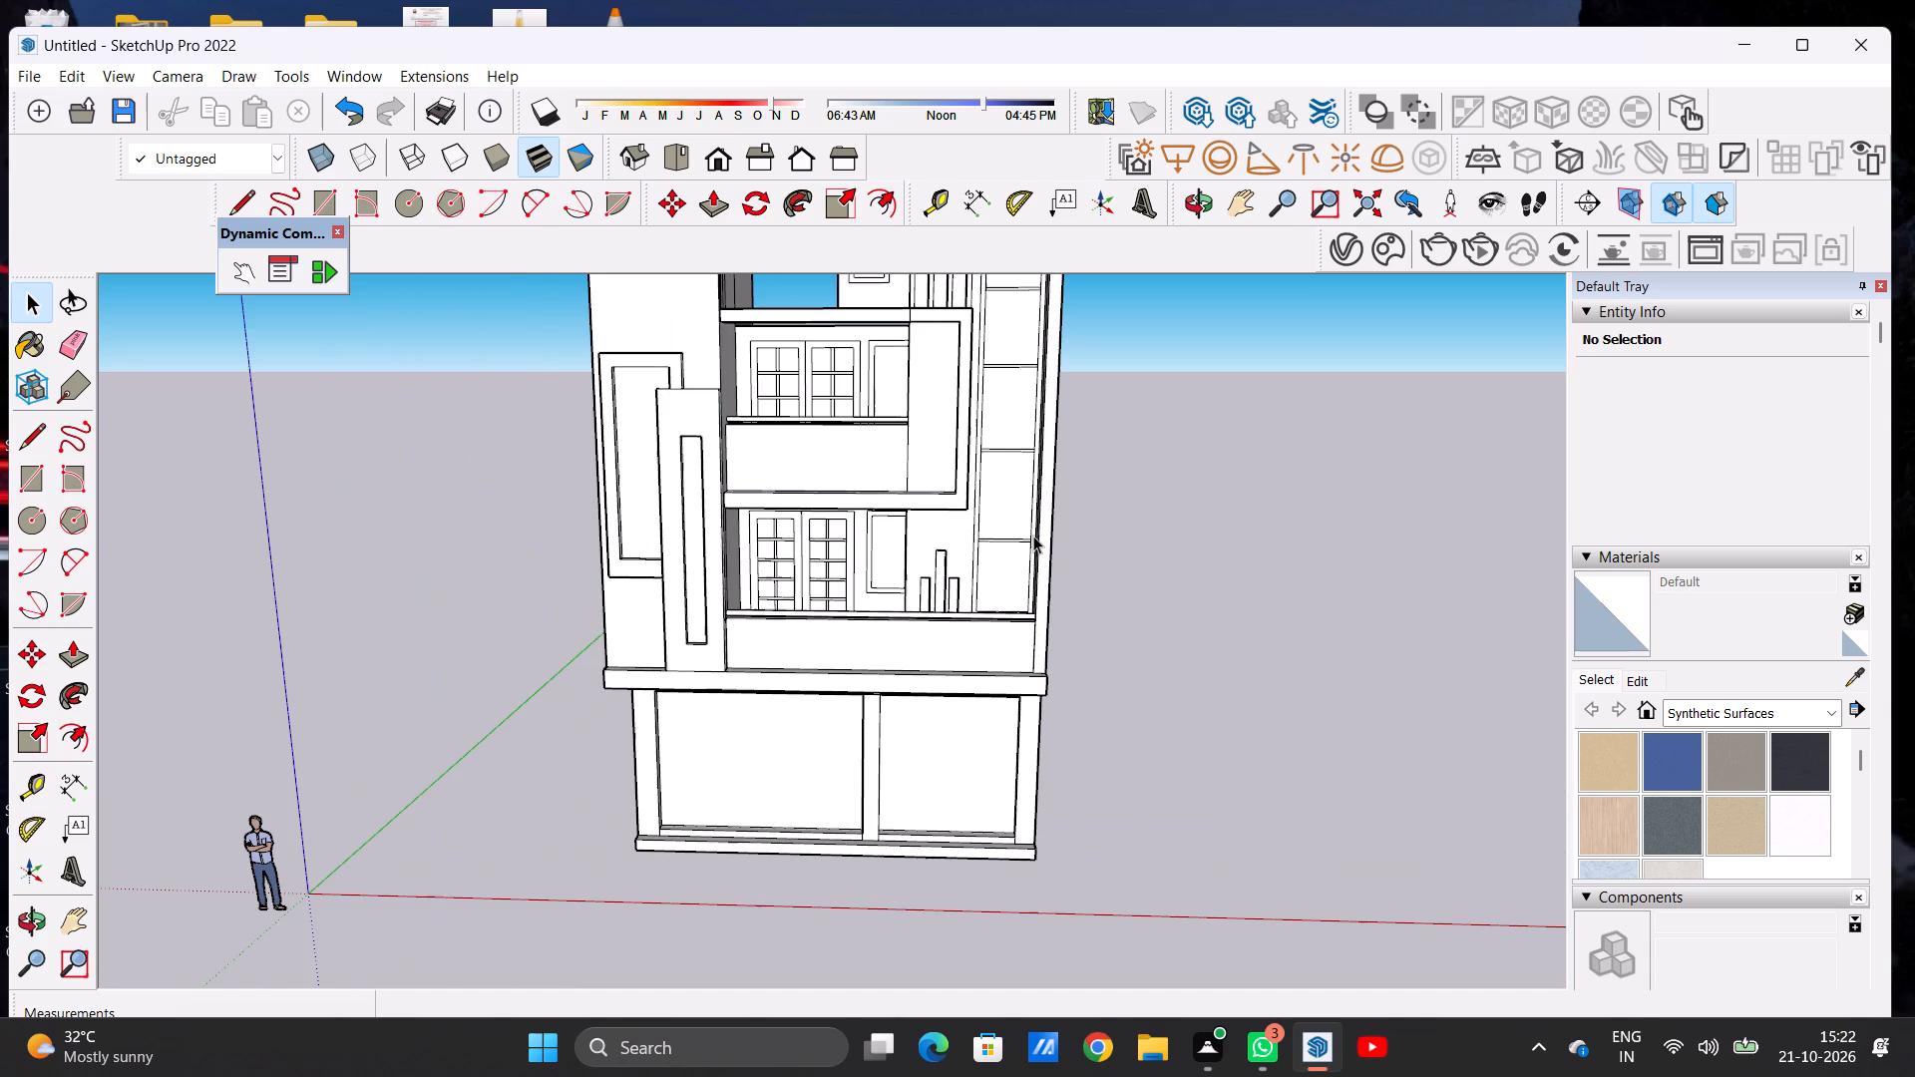
scroll(956, 566, "down", 8)
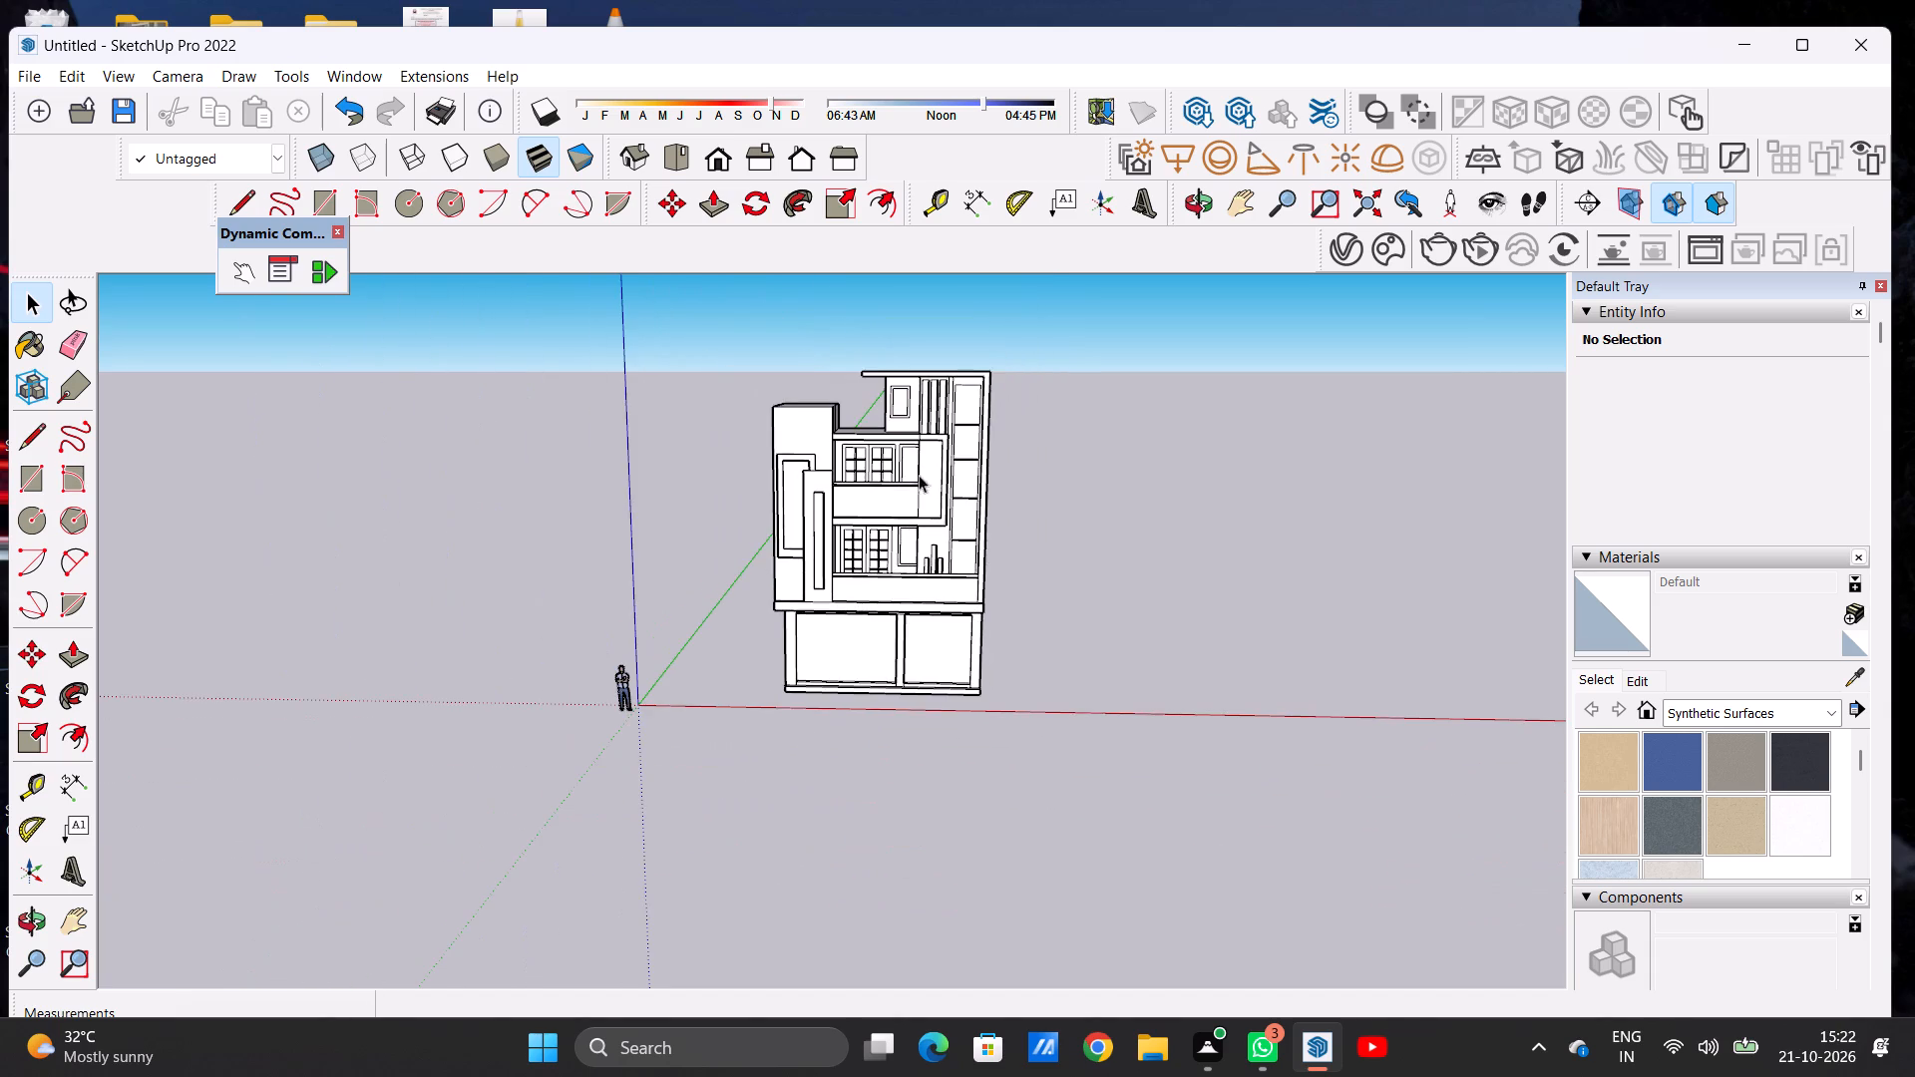
scroll(937, 373, "up", 7)
middle_click_drag(859, 643, 859, 755)
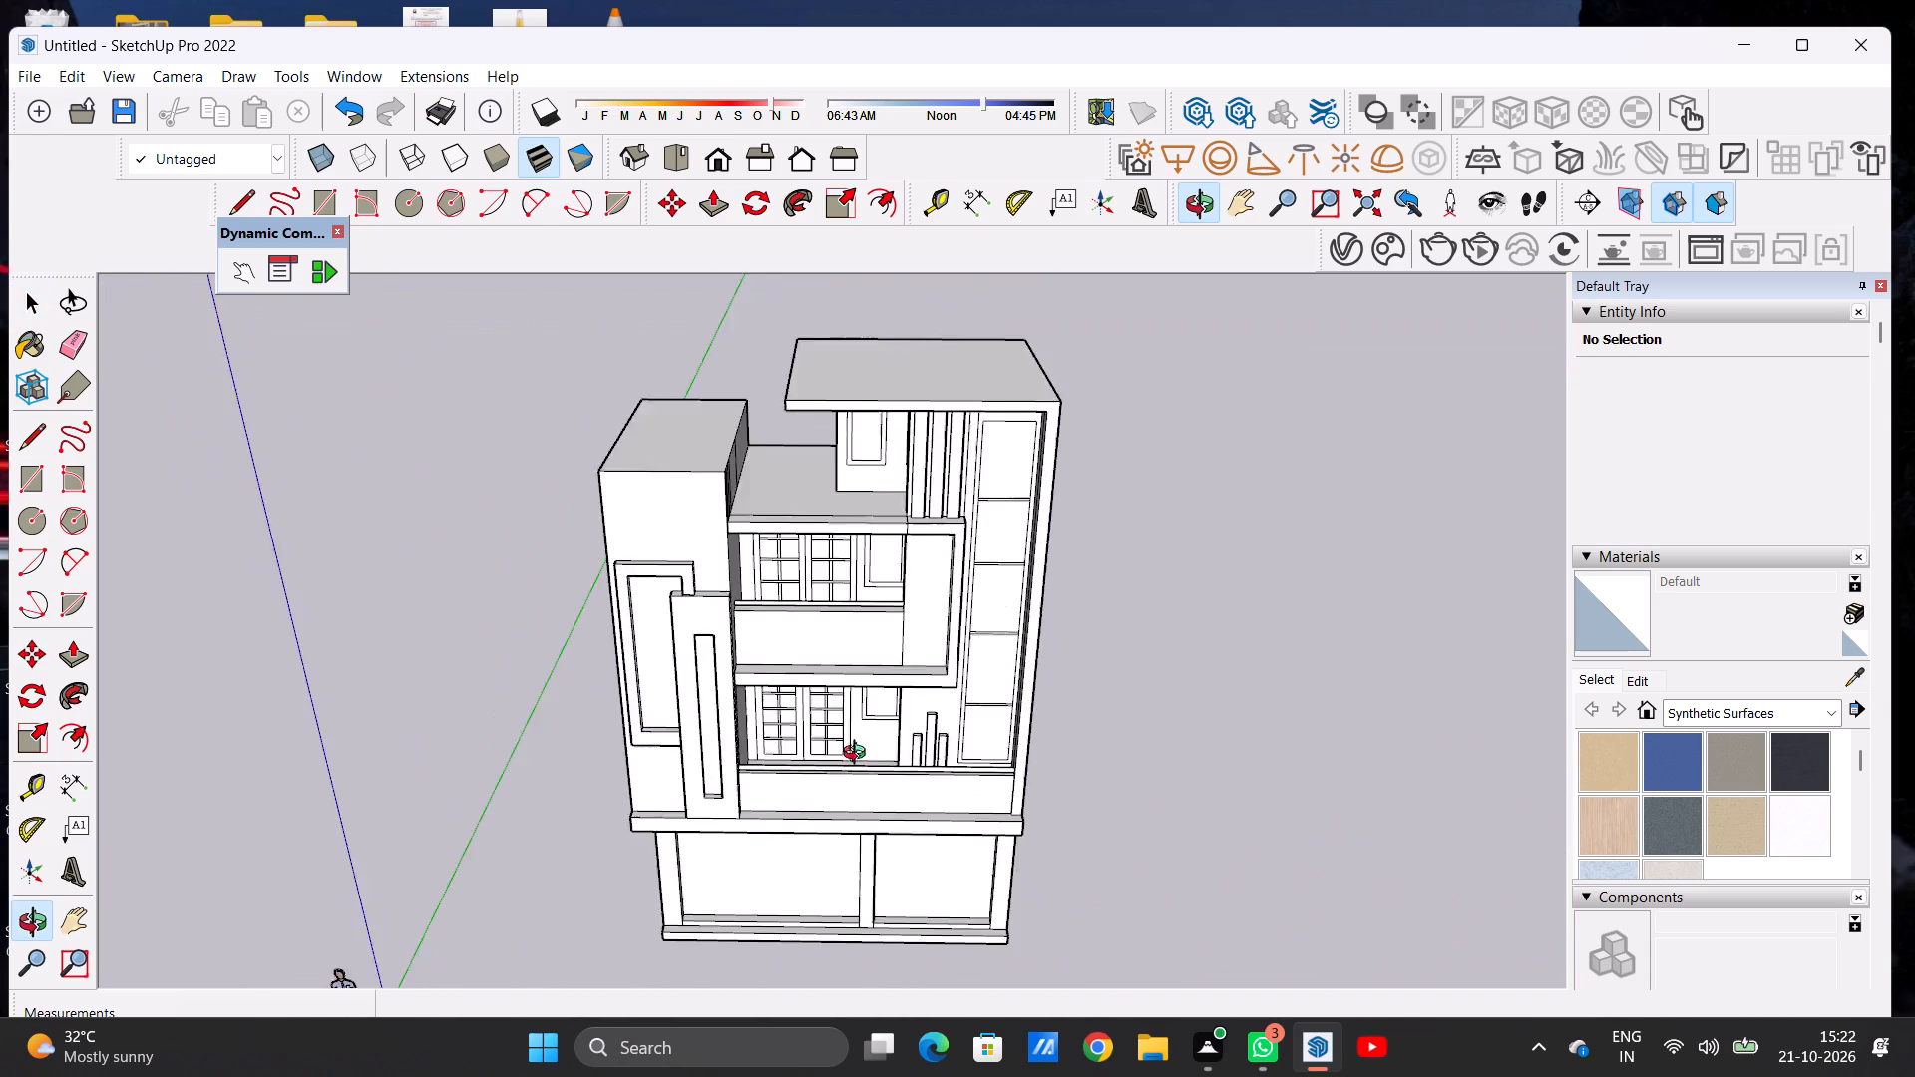
middle_click_drag(859, 755, 840, 620)
middle_click_drag(970, 751, 986, 754)
scroll(947, 650, "down", 8)
scroll(875, 597, "up", 6)
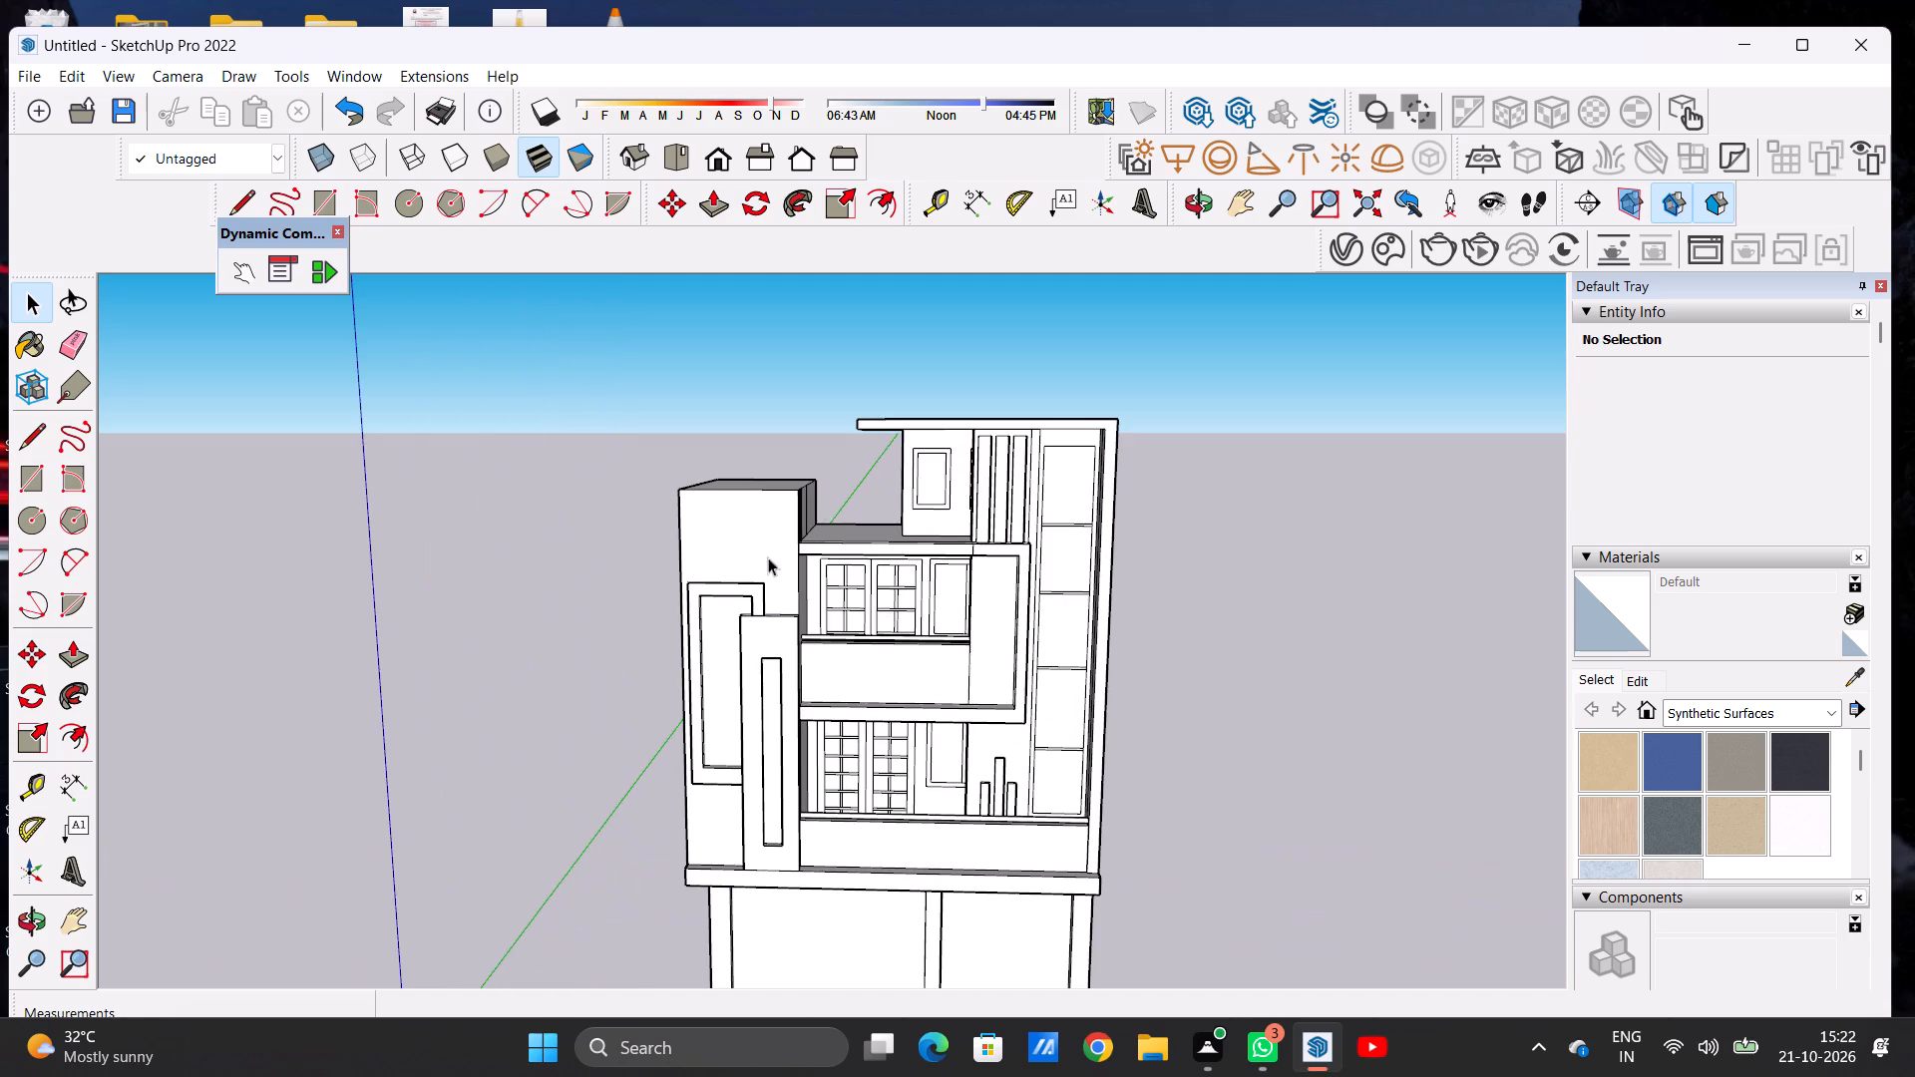
middle_click_drag(771, 524, 551, 594)
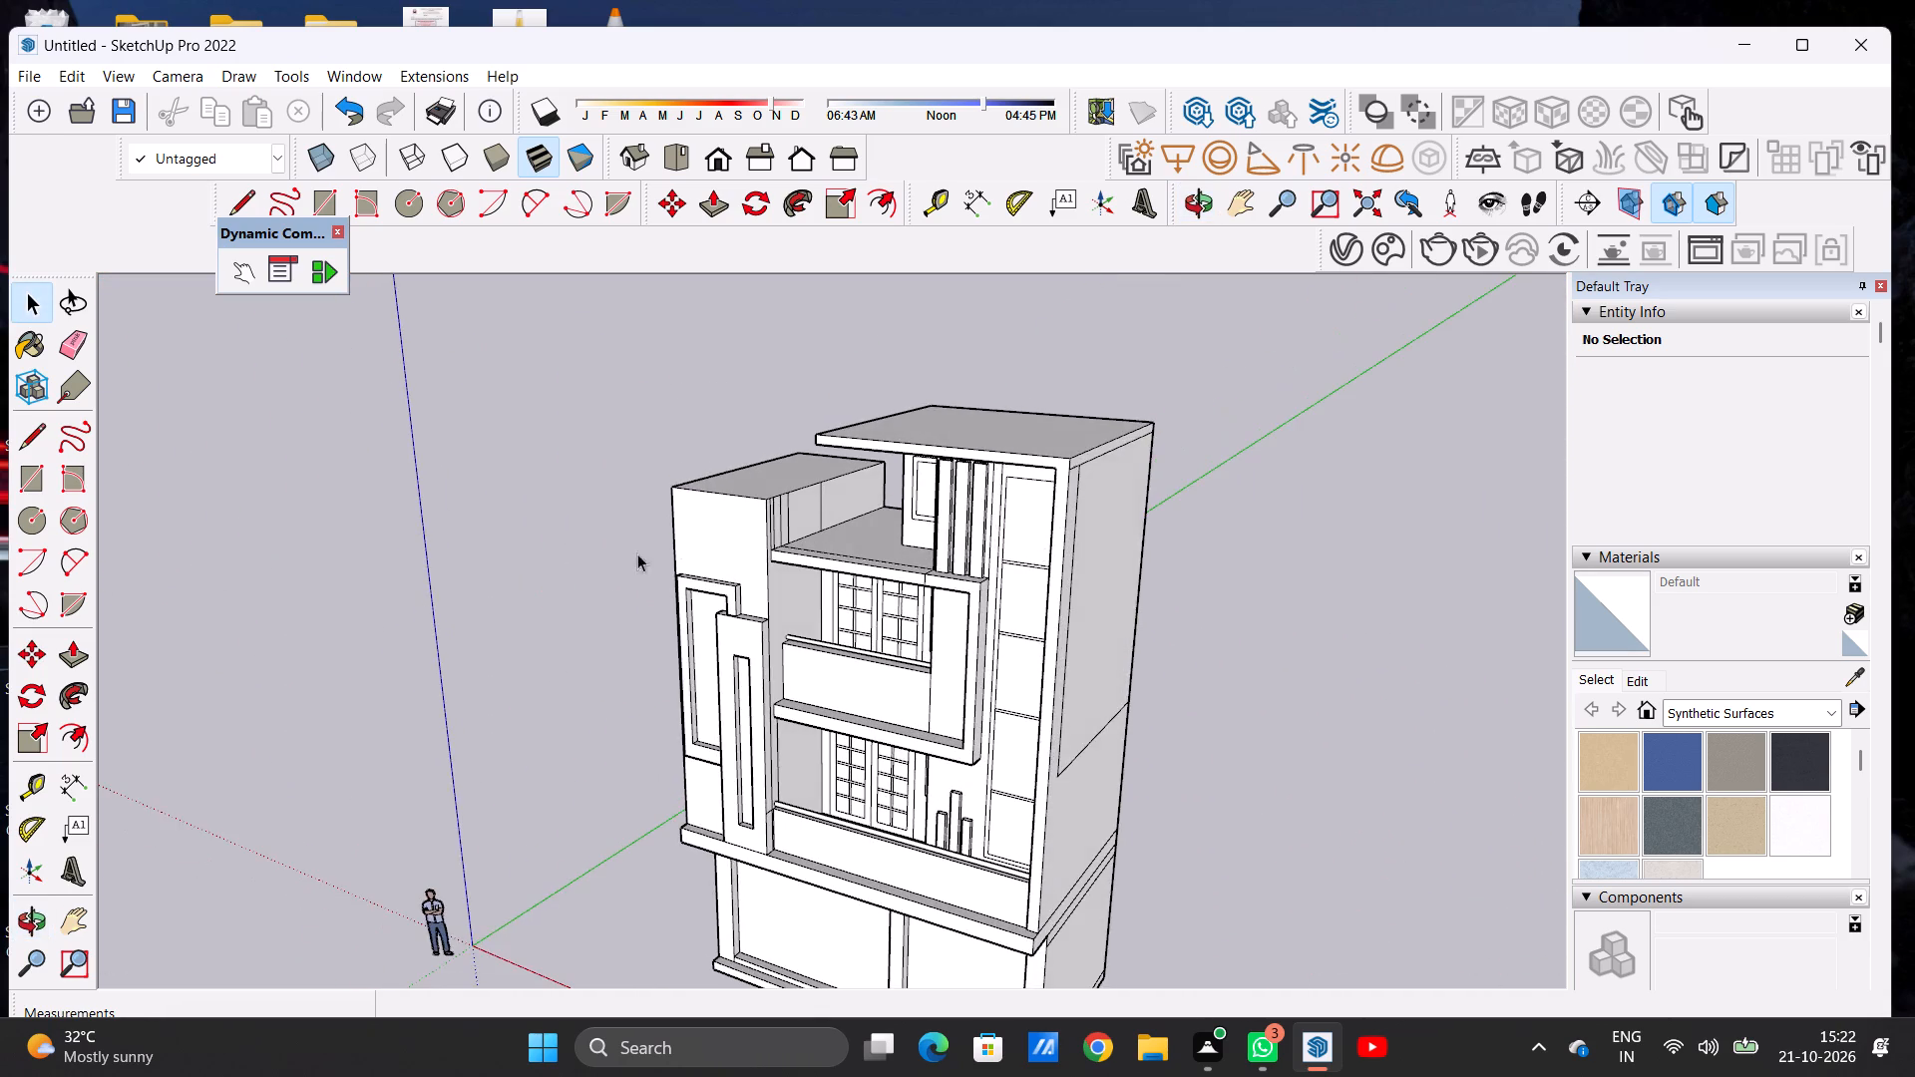
scroll(777, 530, "up", 7)
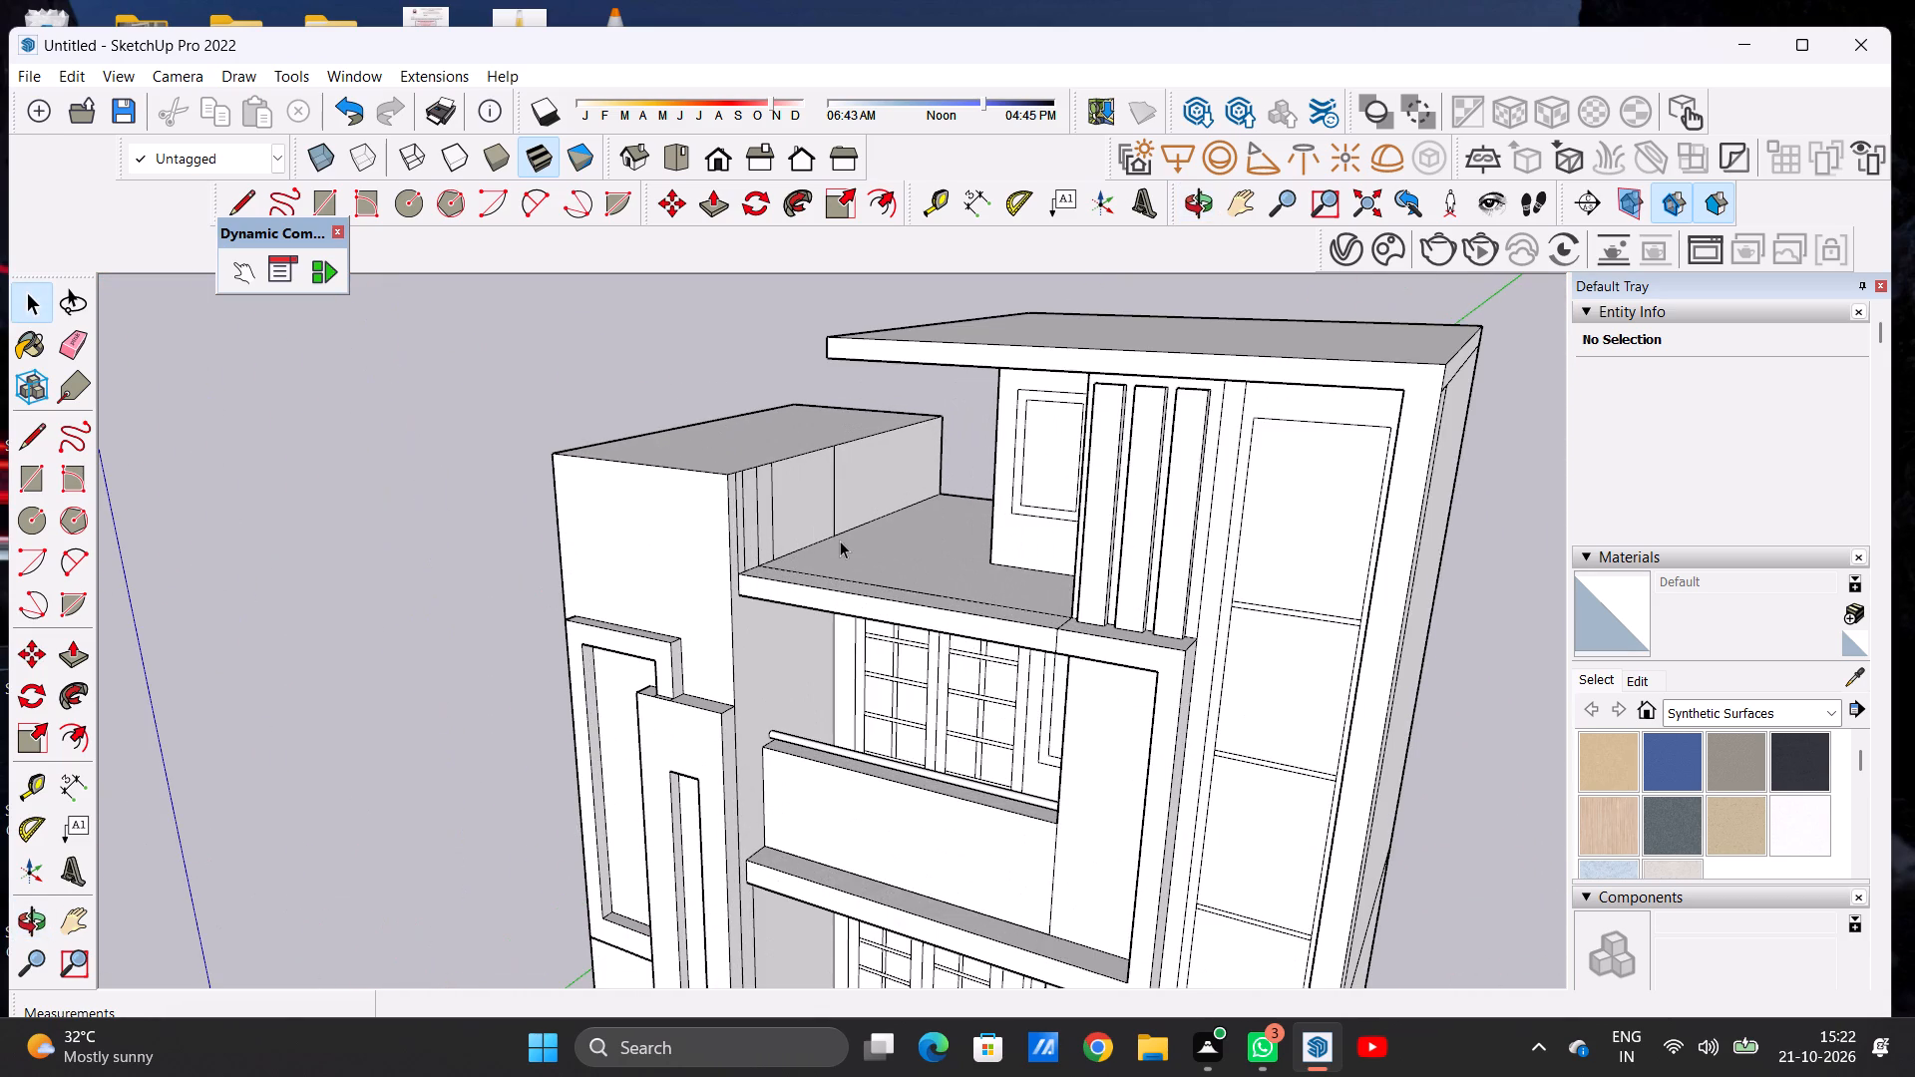
Draw a line across the upper terrace floor, parallel to and just behind the front ledge, from the fin wall to the opposite block.
scroll(844, 552, "down", 3)
middle_click_drag(885, 616, 1143, 743)
scroll(1036, 598, "up", 6)
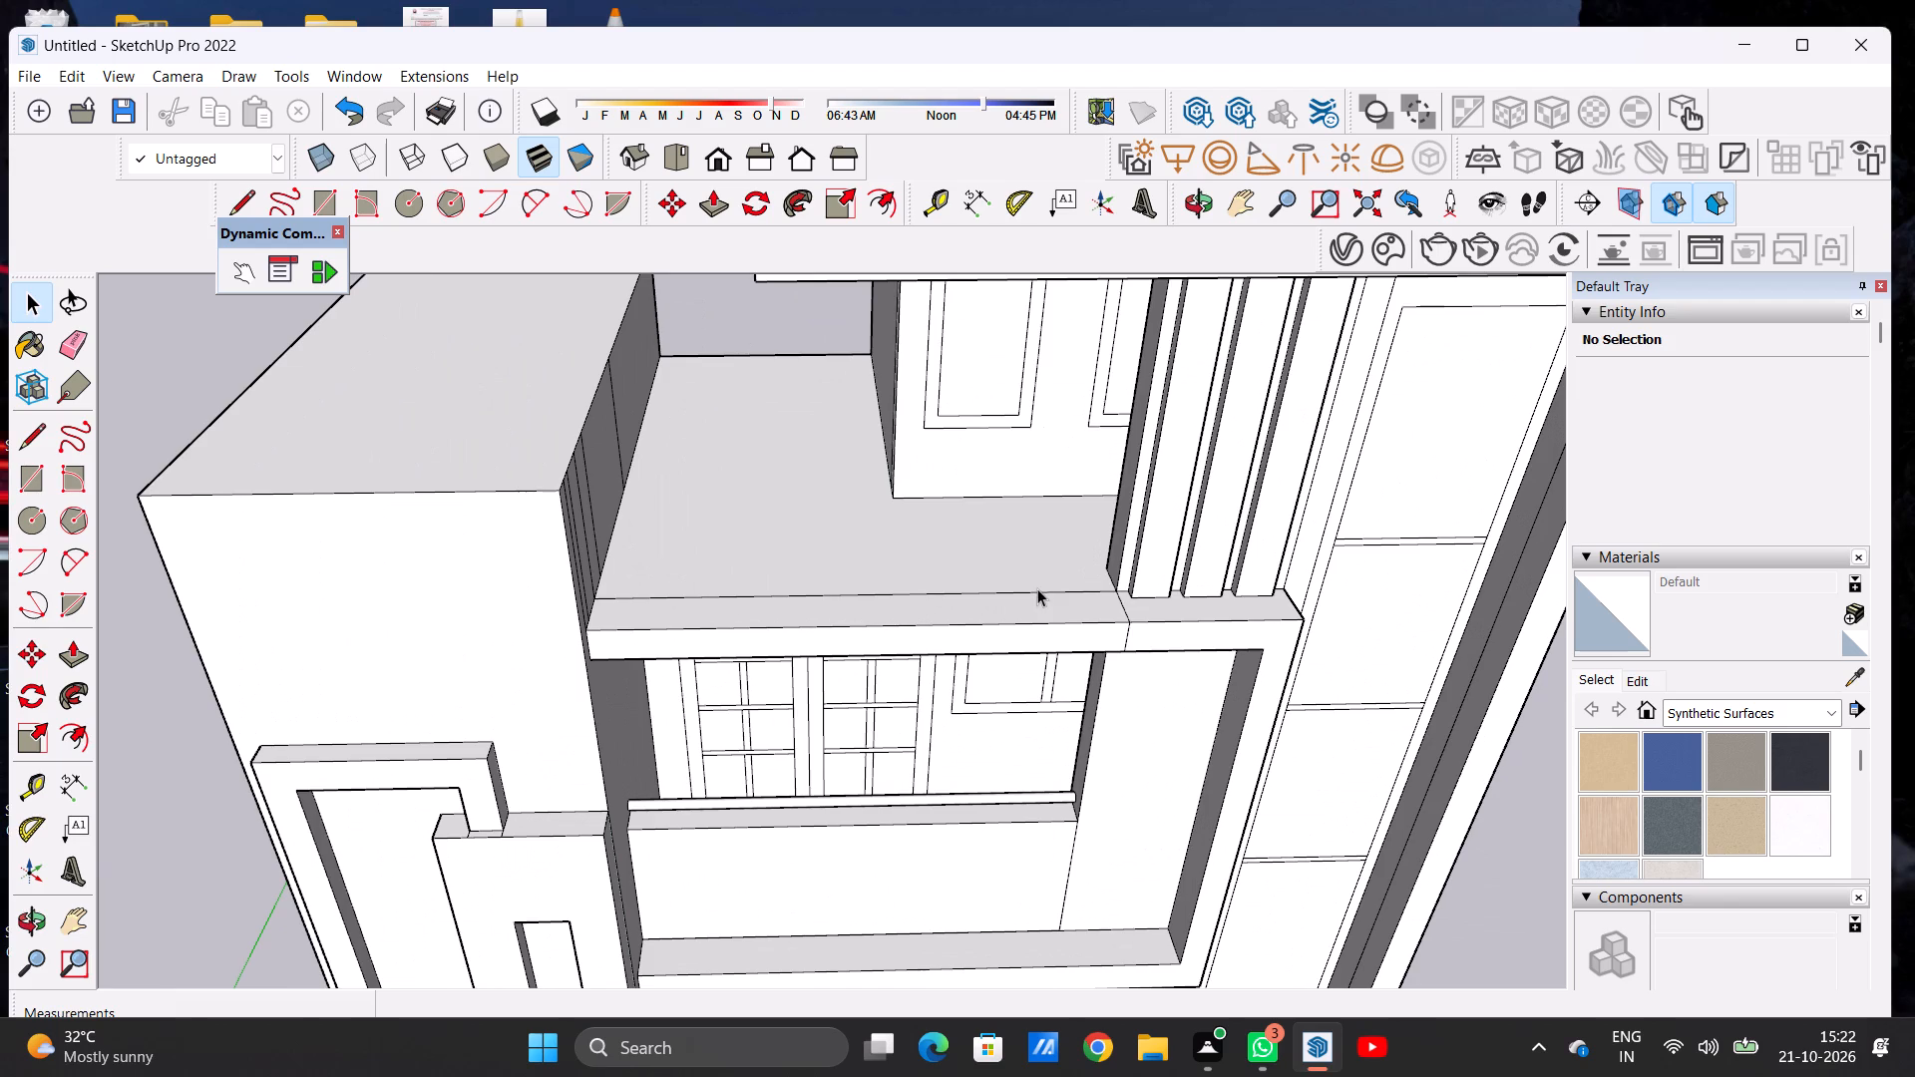
scroll(1037, 586, "down", 3)
middle_click_drag(1033, 574, 1032, 664)
scroll(1032, 664, "up", 3)
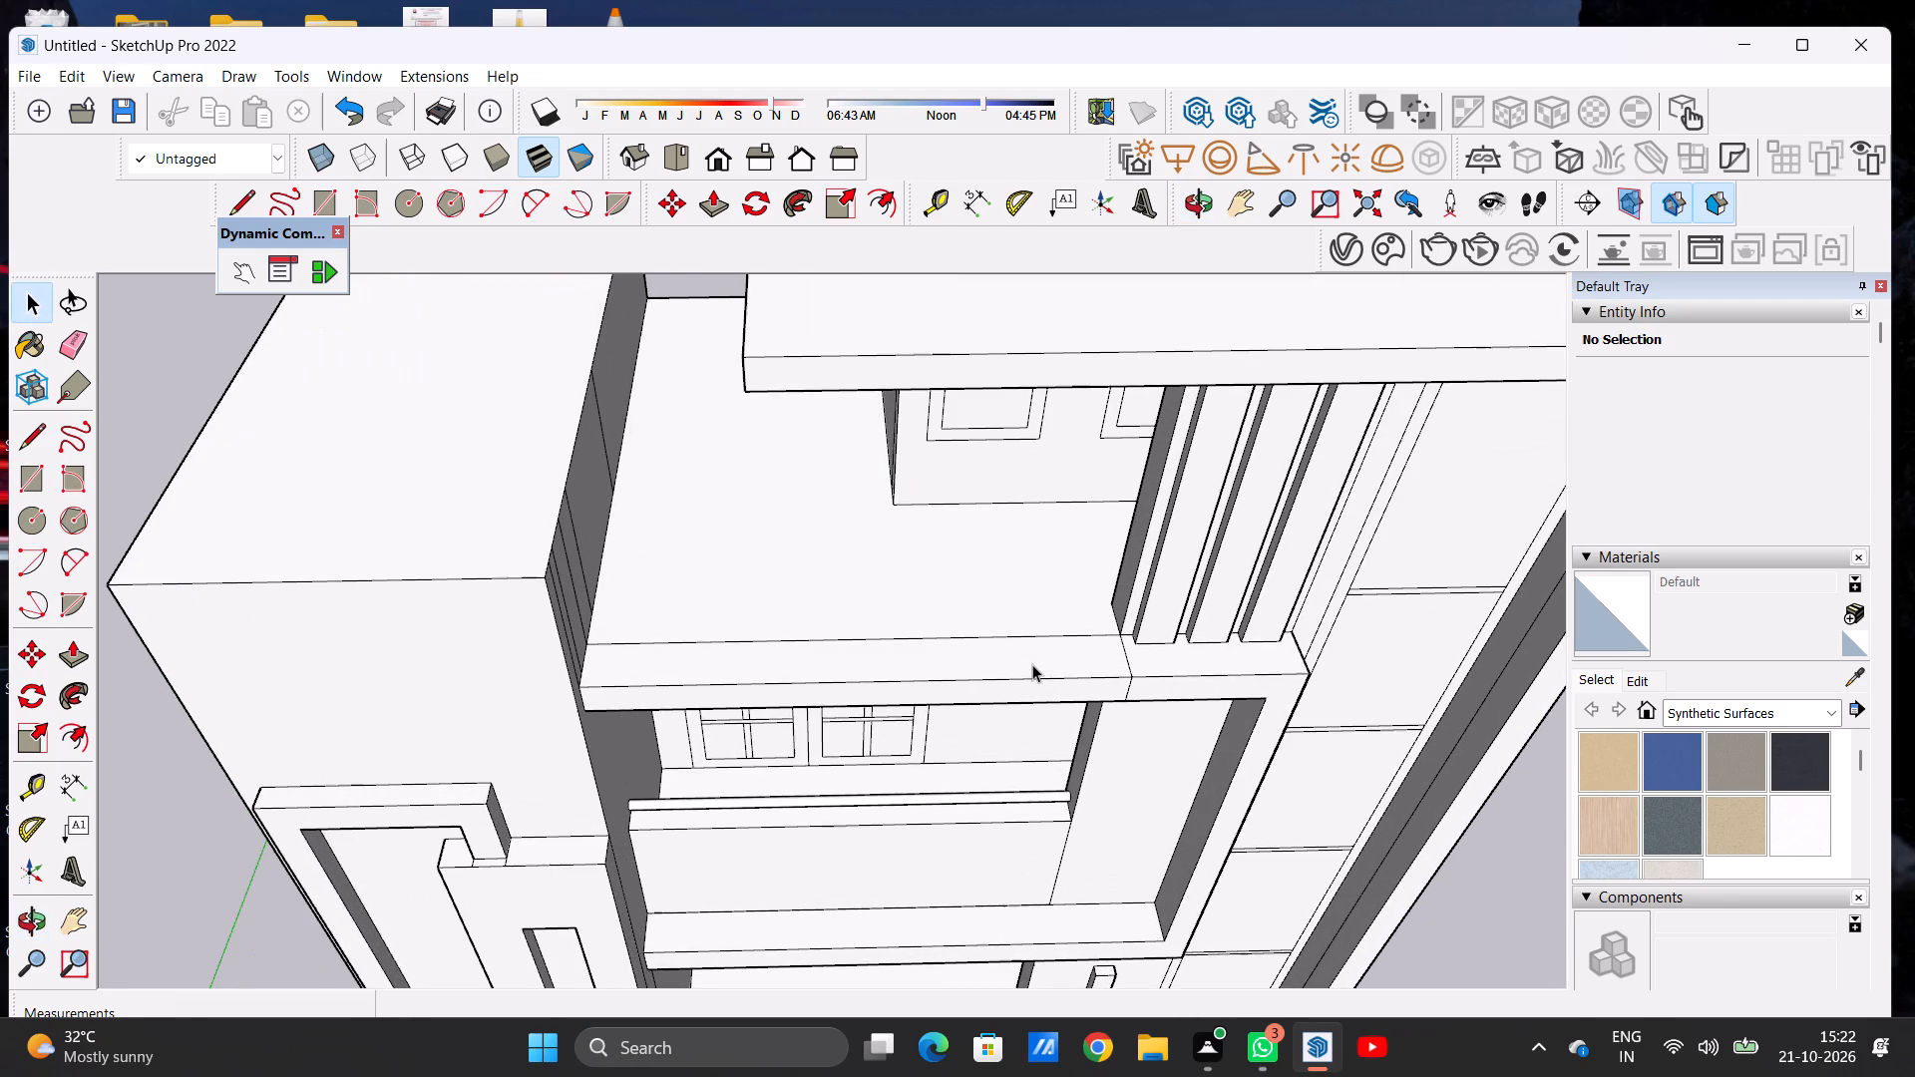
key("l")
scroll(1153, 589, "up", 6)
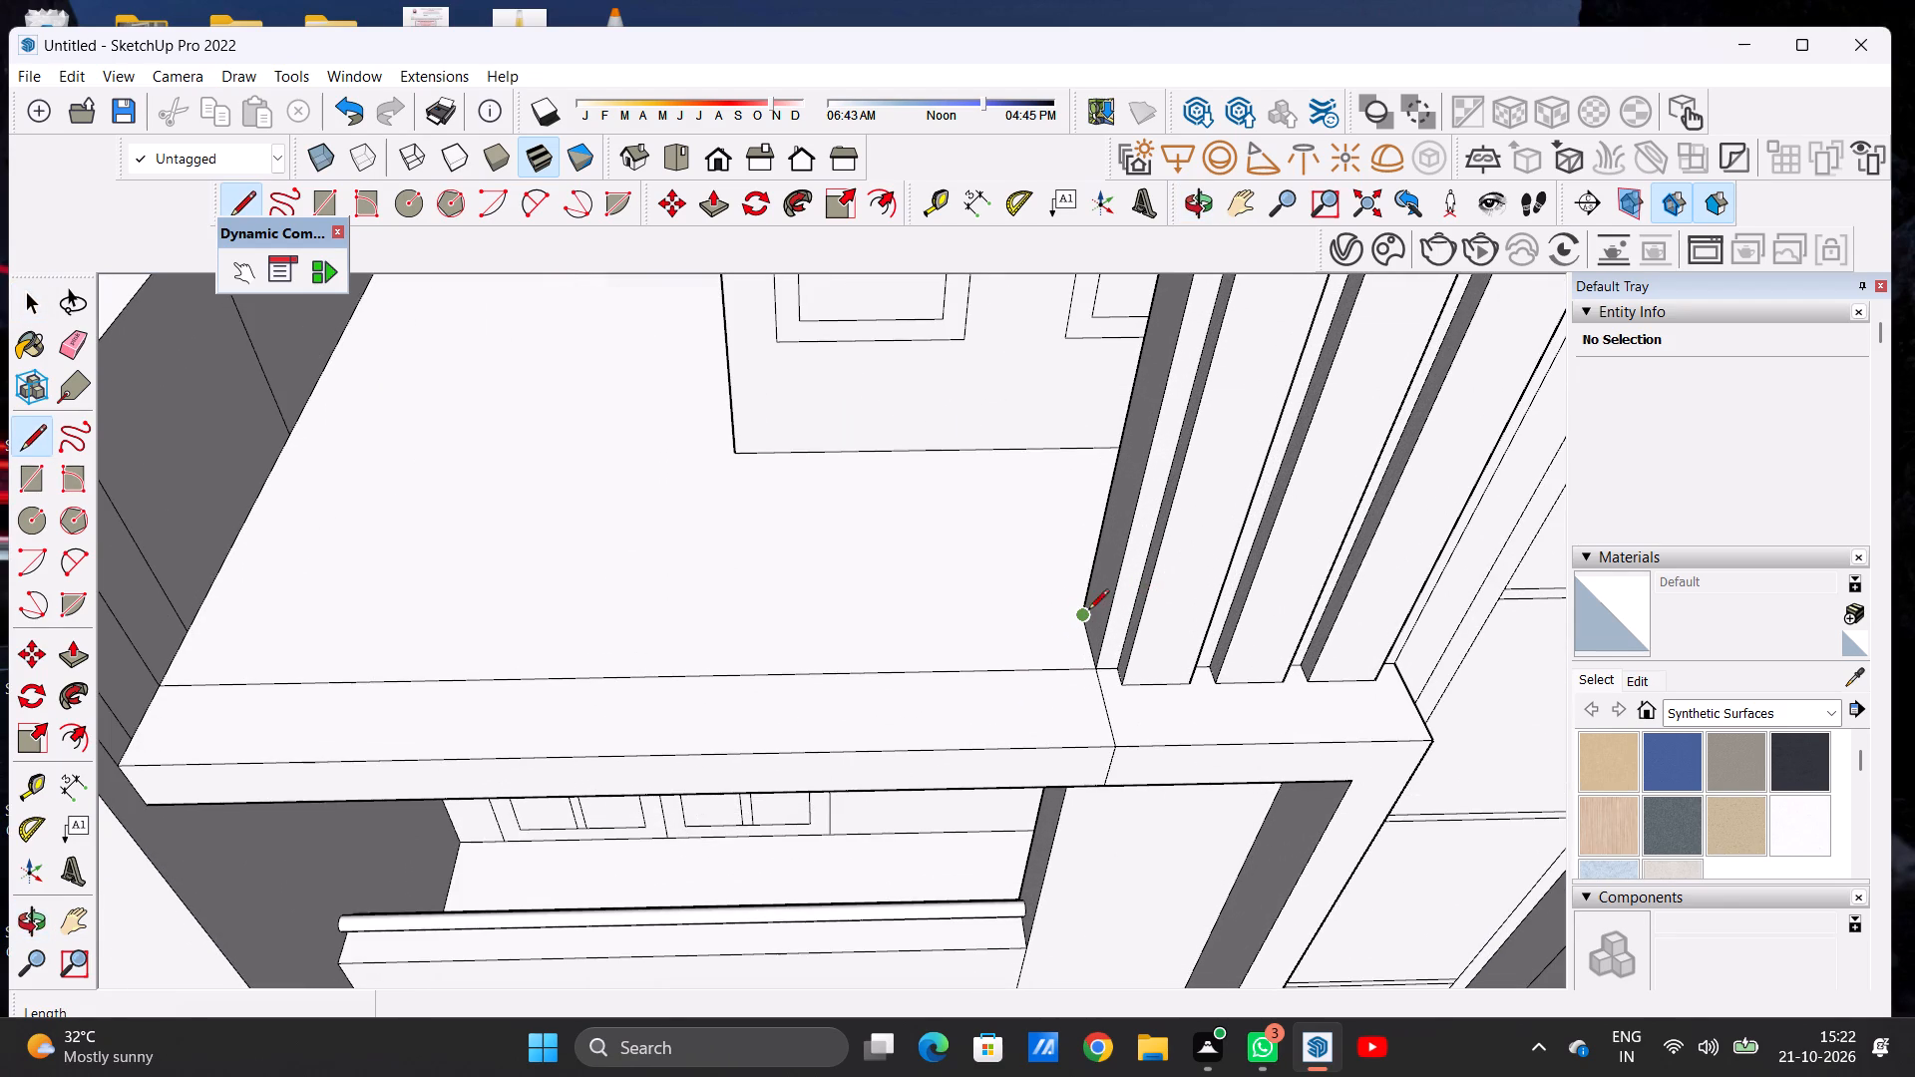
left_click(1081, 607)
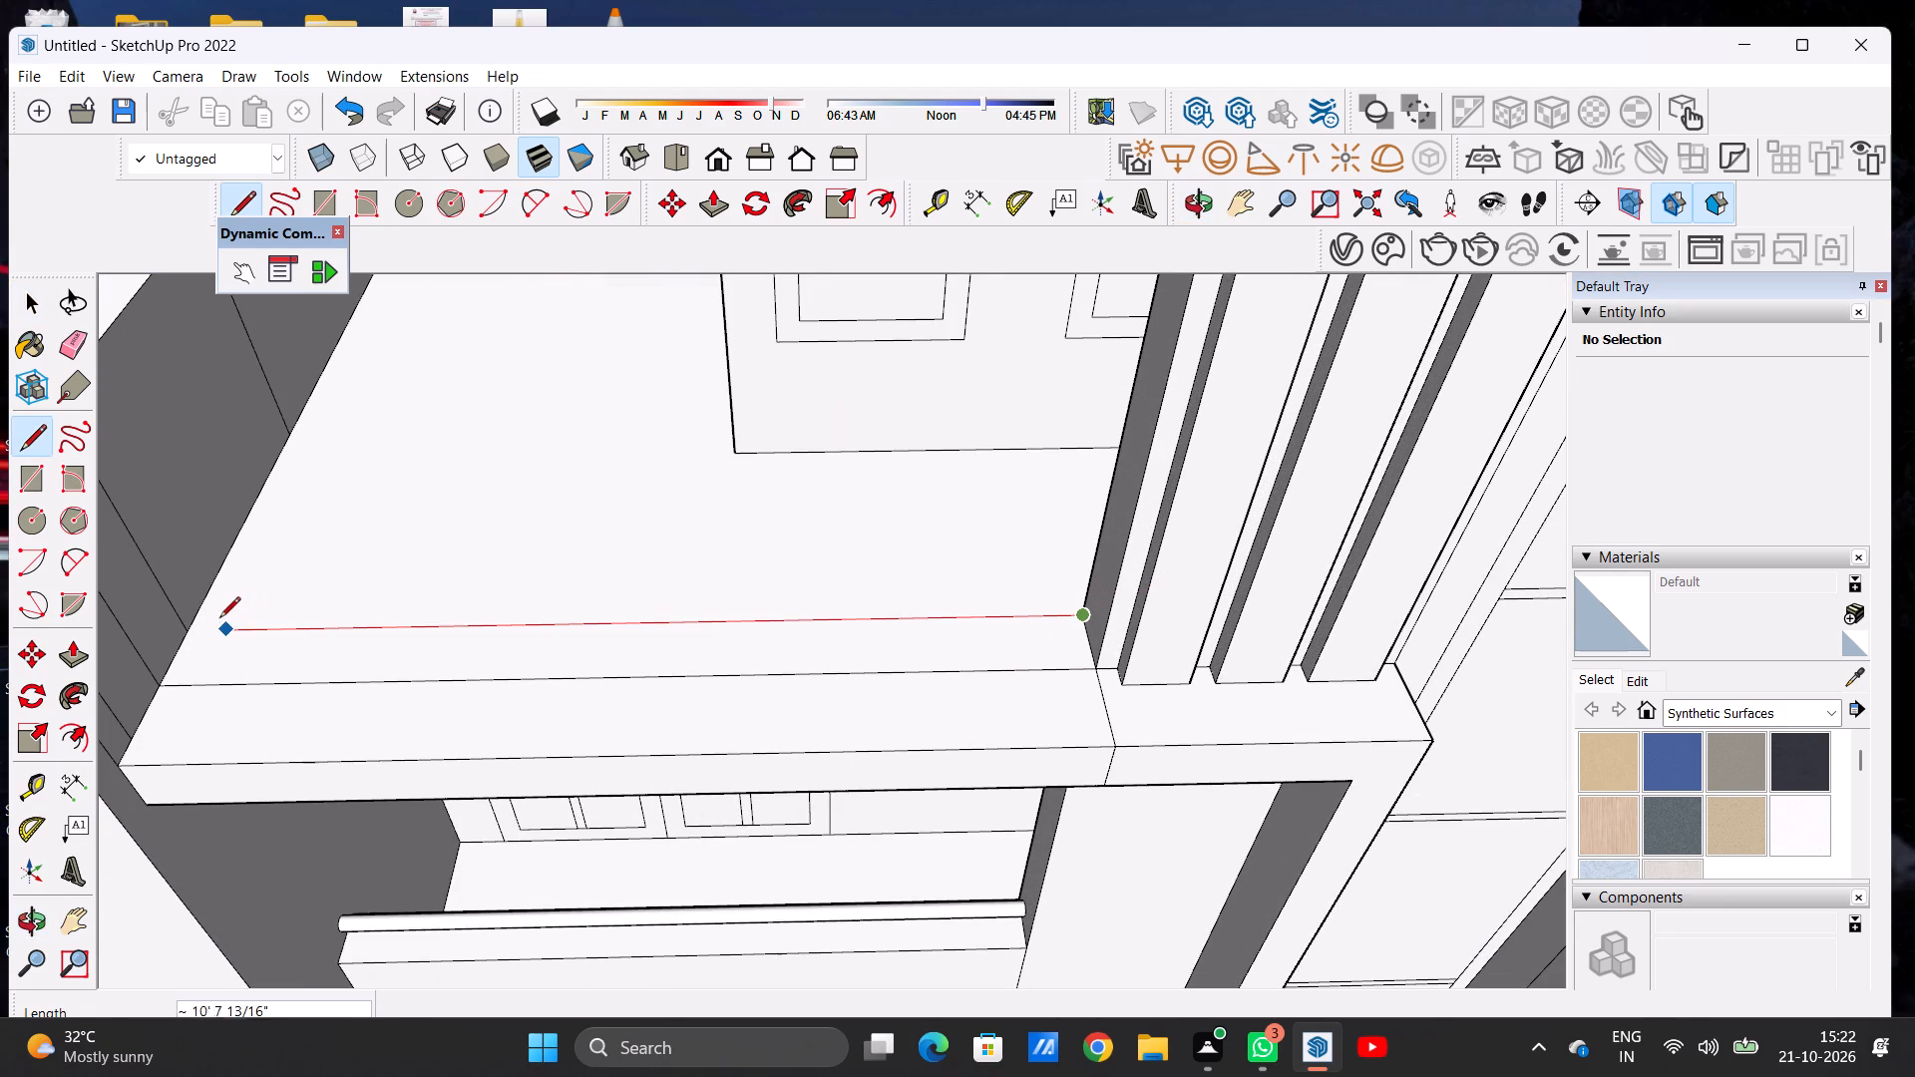
left_click(179, 629)
key("space")
Pull the narrow strip at the front of the upper terrace floor up just over 2' to form a parapet.
scroll(701, 615, "down", 6)
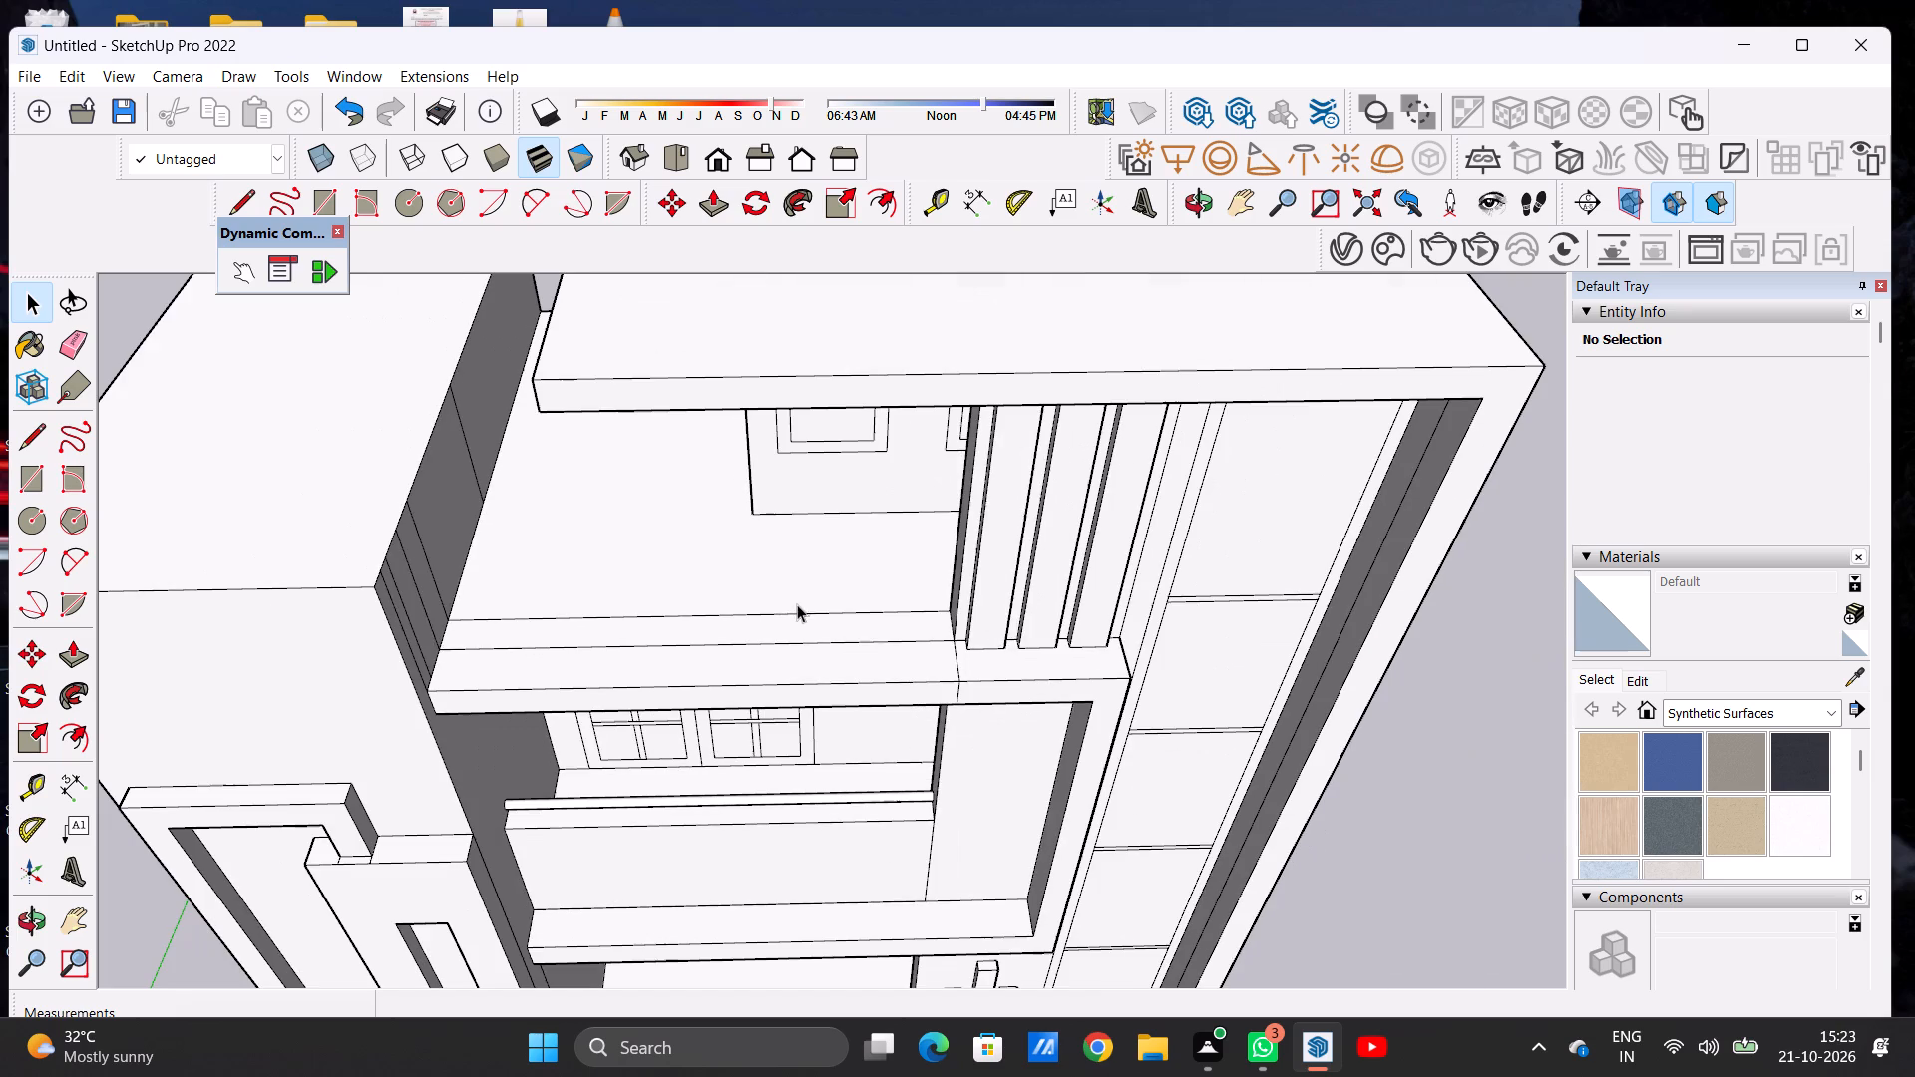
scroll(930, 644, "down", 4)
middle_click_drag(926, 642, 924, 555)
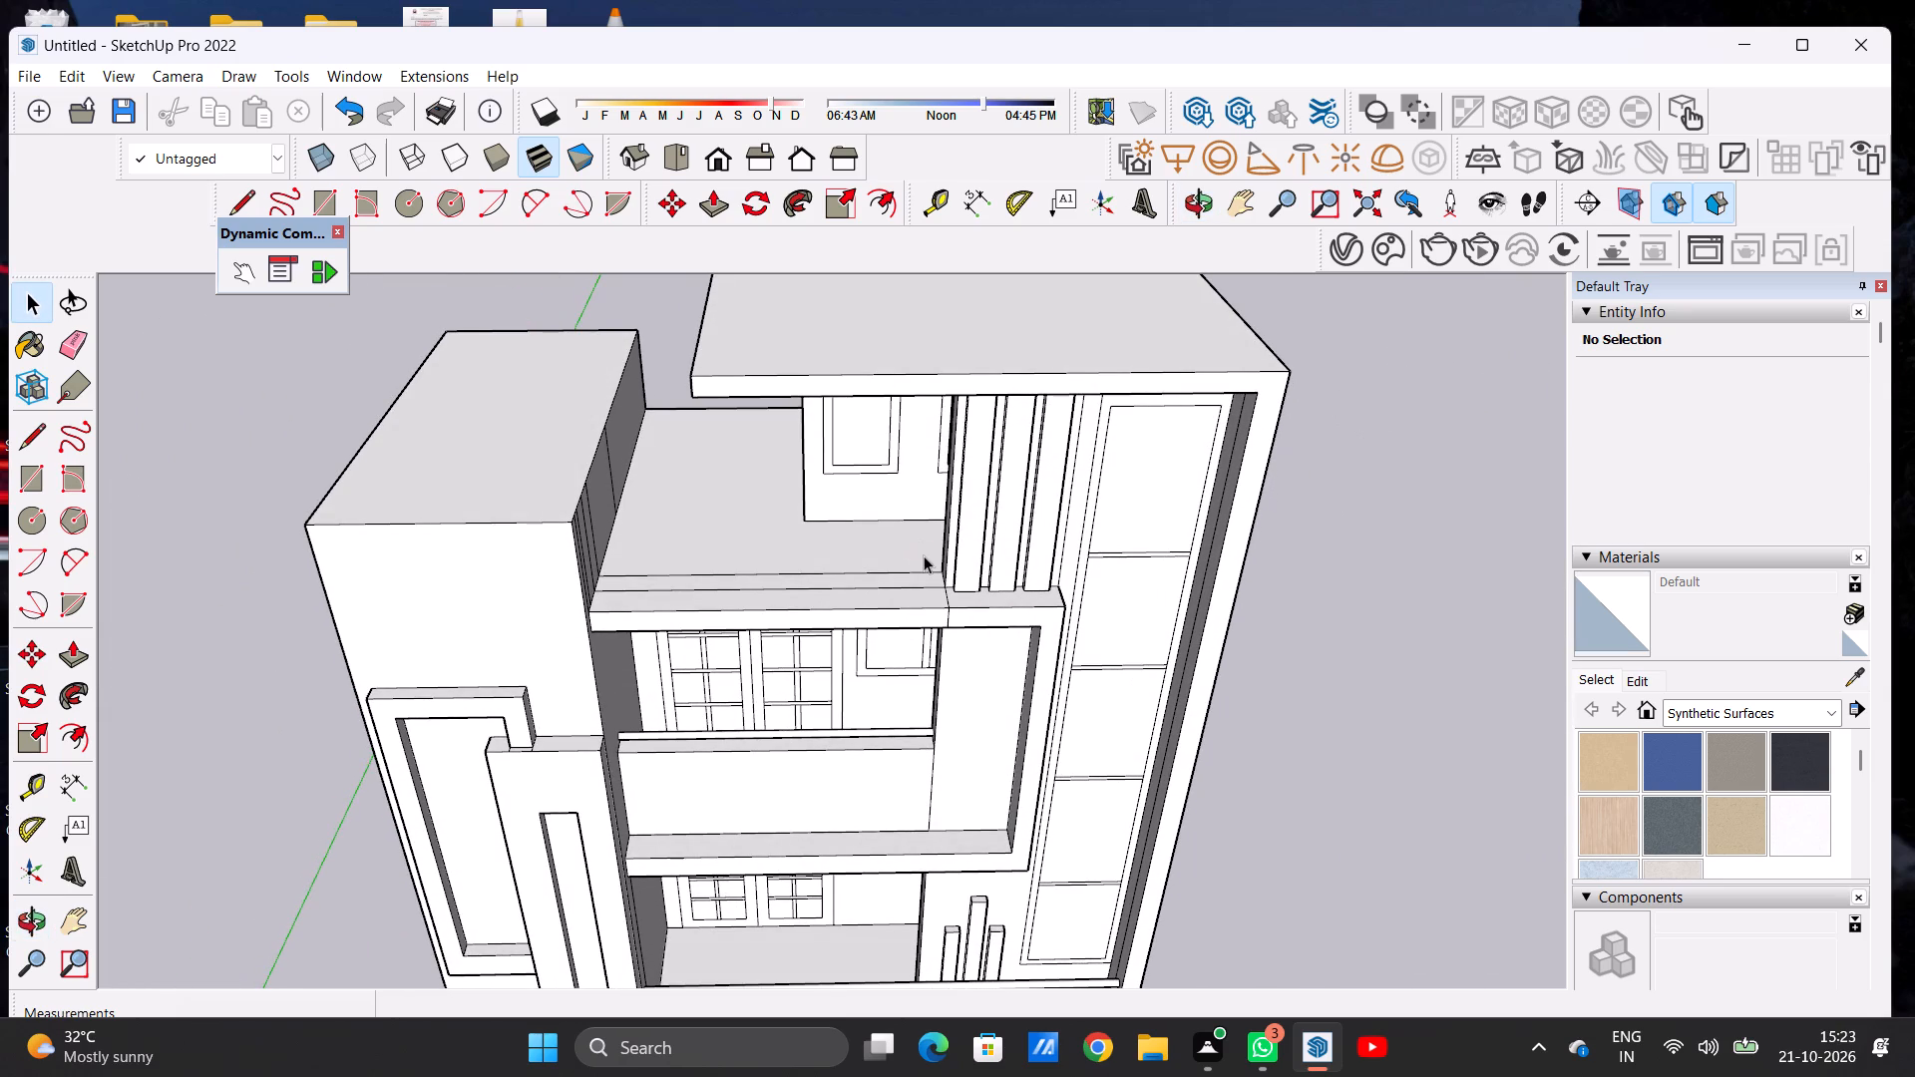
key("p")
scroll(924, 555, "up", 3)
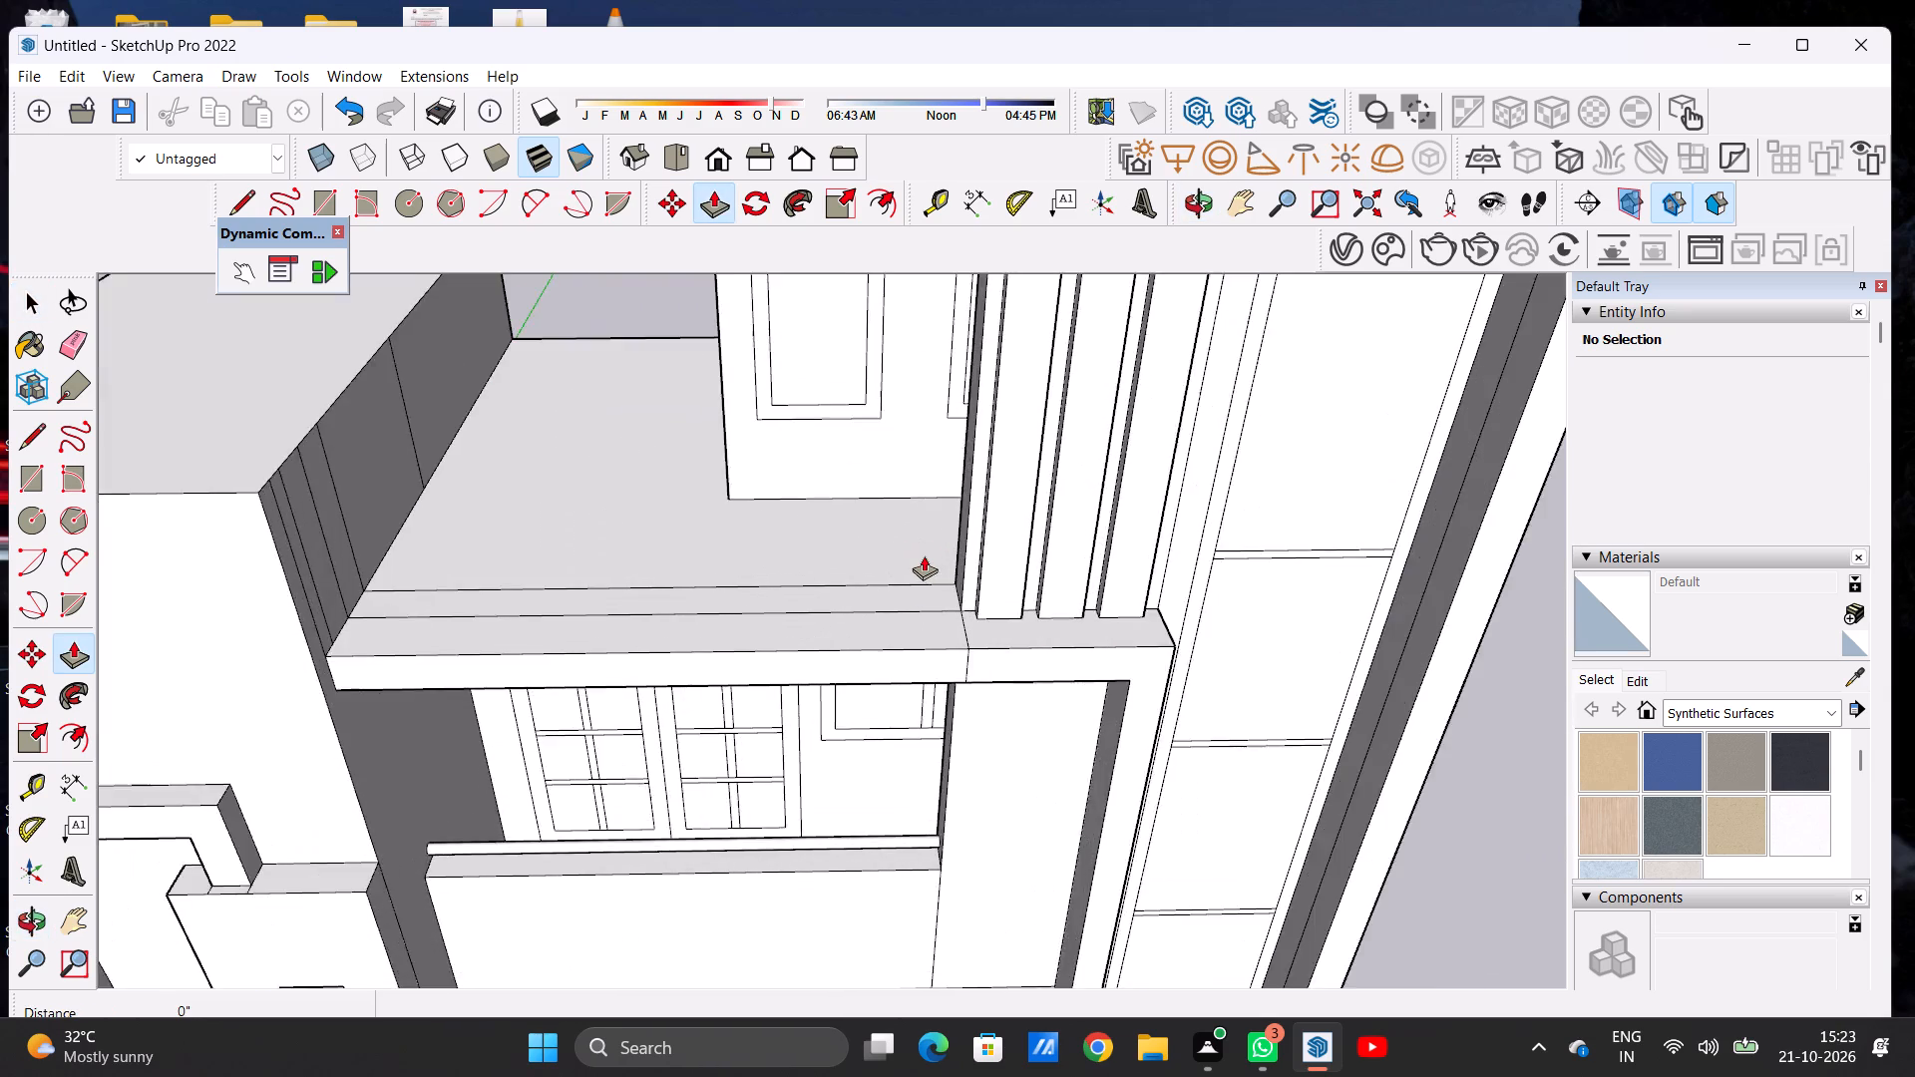
scroll(924, 555, "up", 8)
left_click(957, 635)
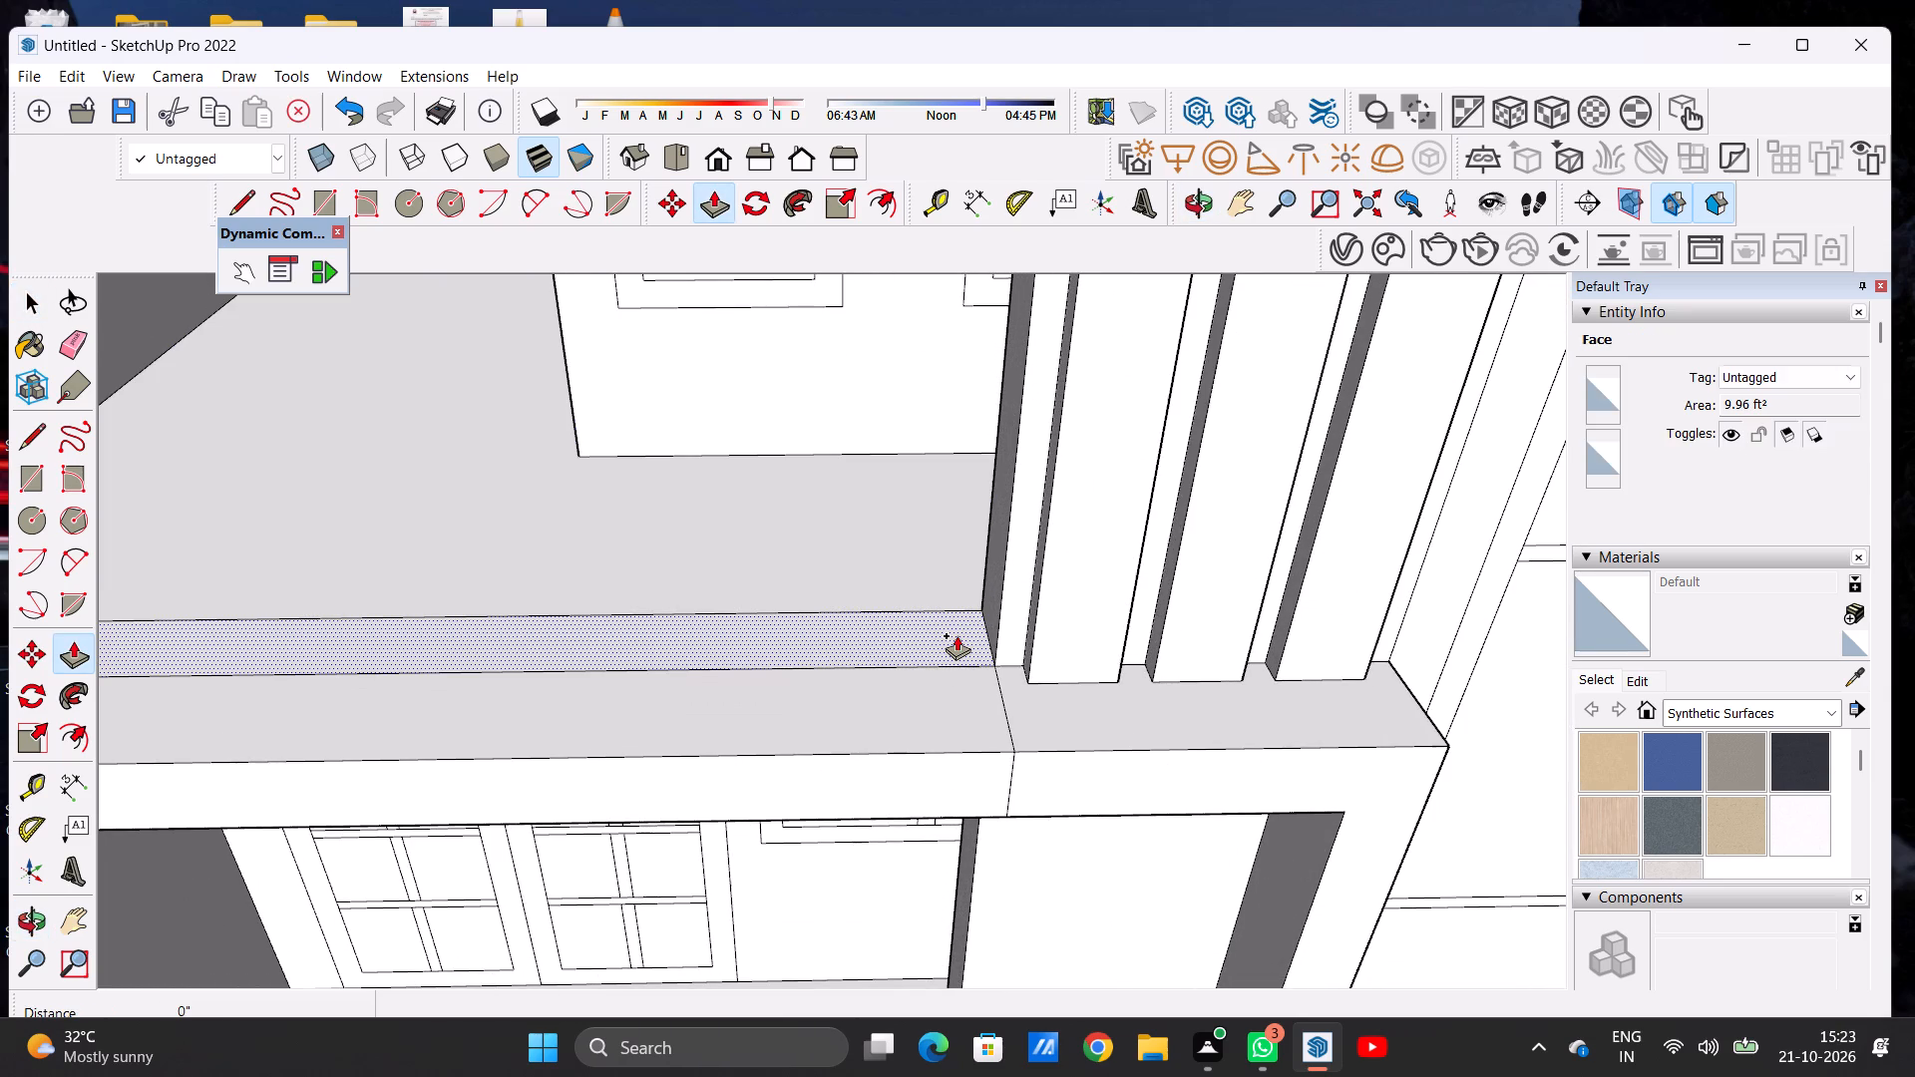
scroll(1056, 487, "down", 5)
scroll(982, 546, "down", 10)
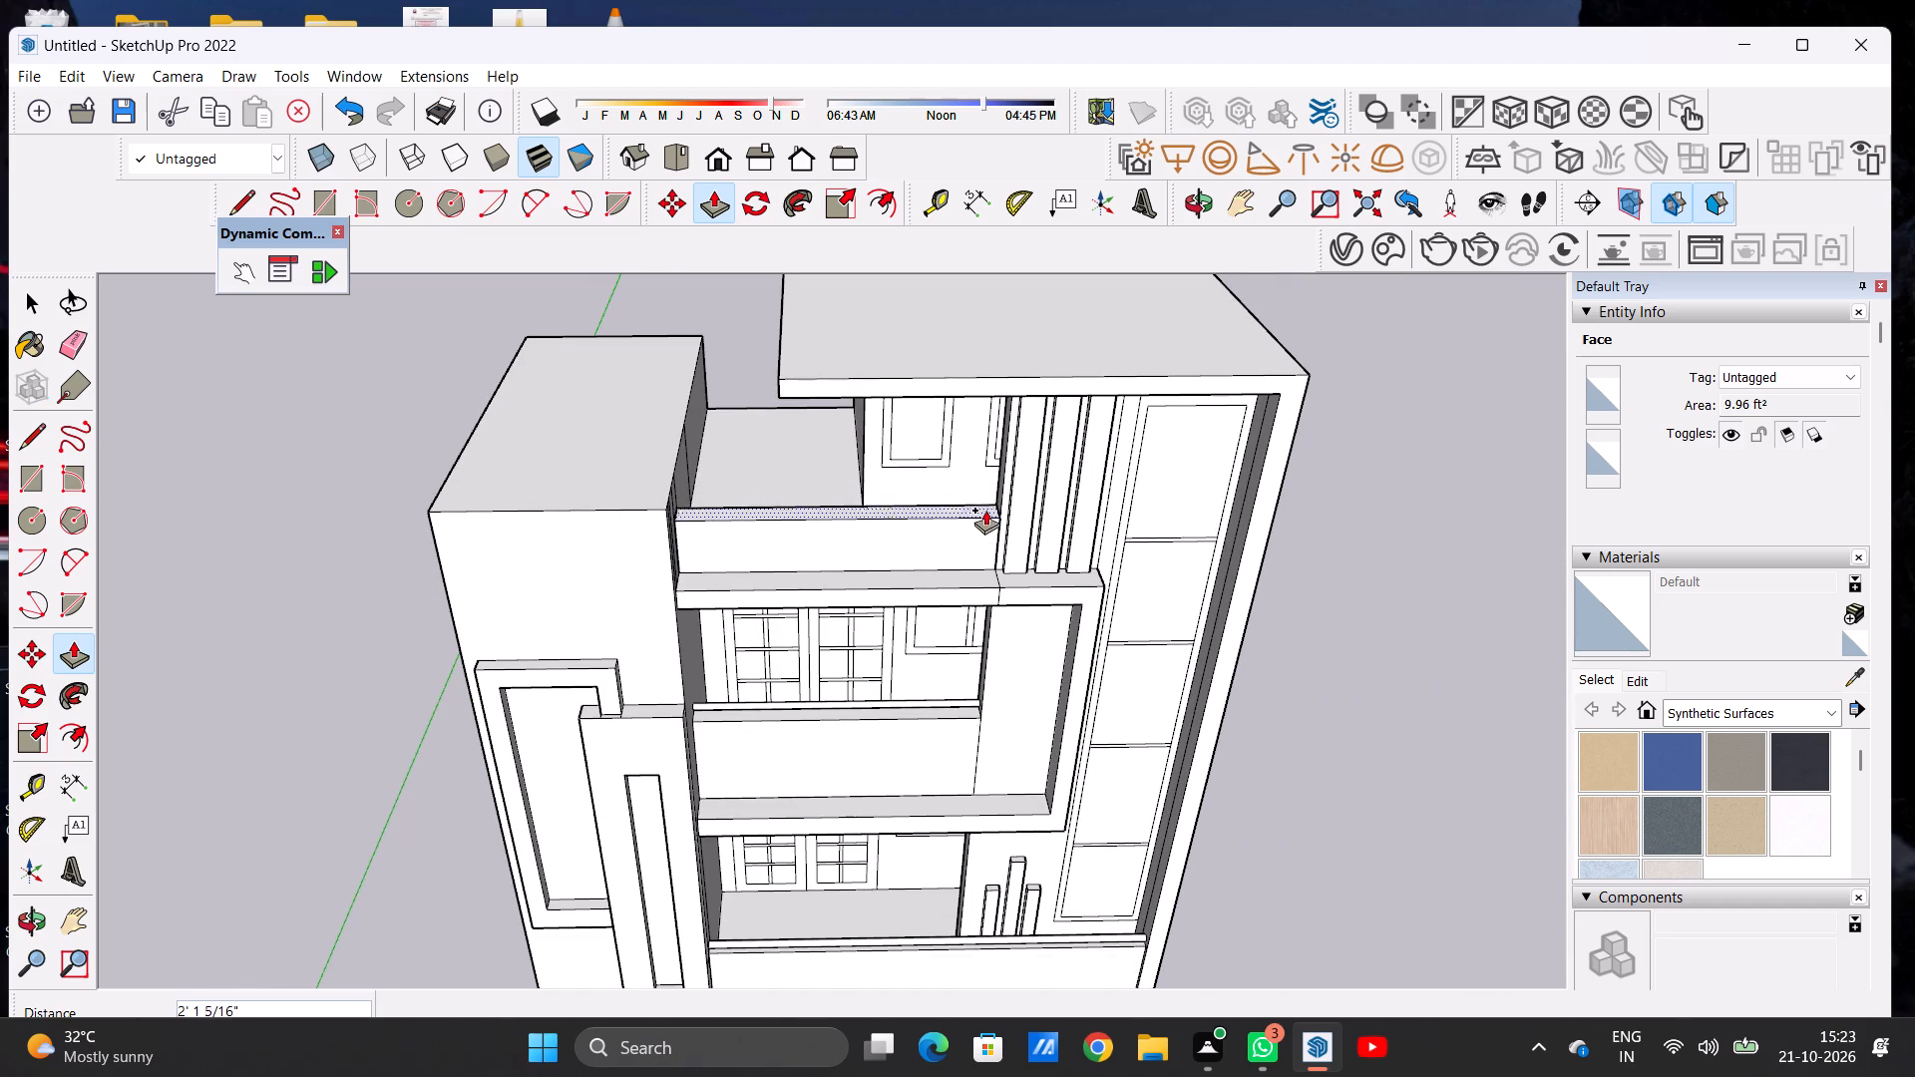
left_click(987, 506)
key("space")
Draw a circle of about 1 3/16" radius on the fin wall's side face, just above the end of the new parapet.
scroll(846, 684, "down", 4)
middle_click_drag(872, 659, 878, 527)
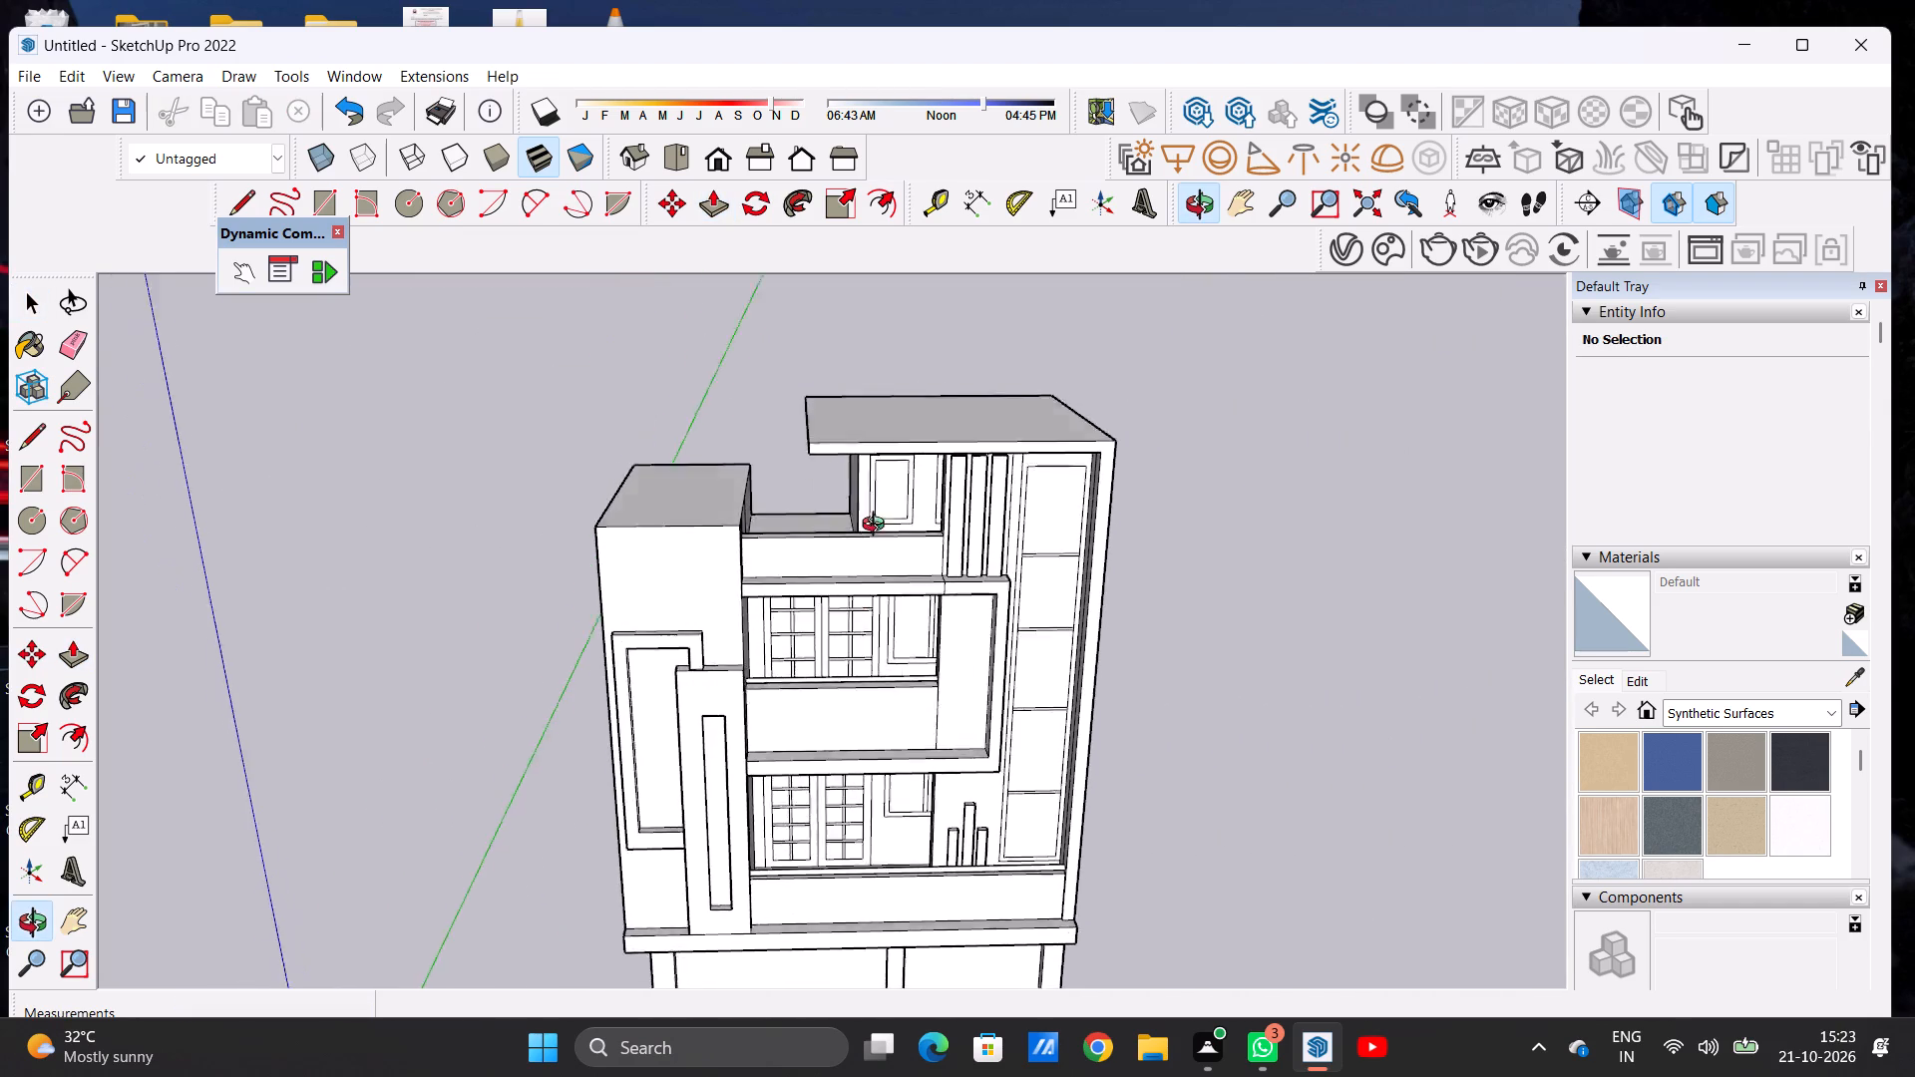
middle_click_drag(878, 527, 964, 493)
scroll(937, 517, "up", 8)
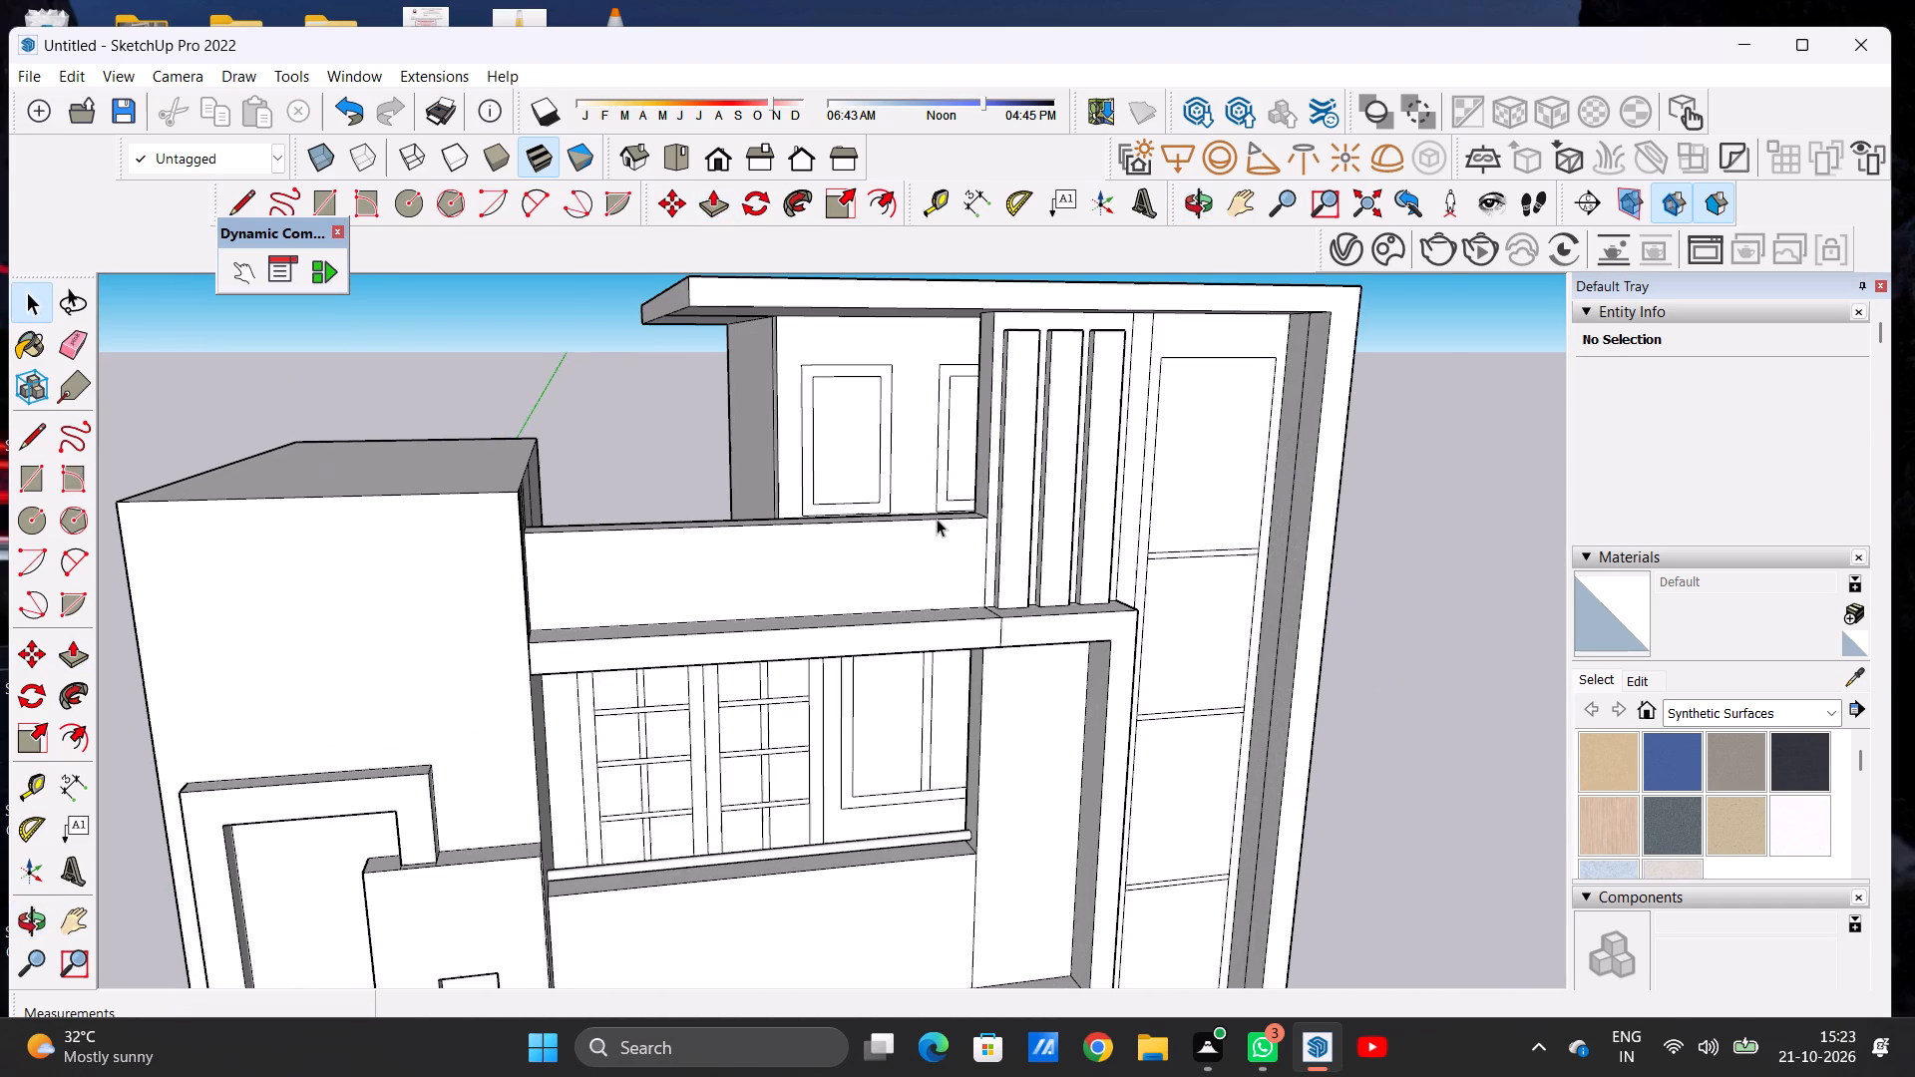
scroll(937, 519, "up", 5)
middle_click_drag(963, 535, 1045, 569)
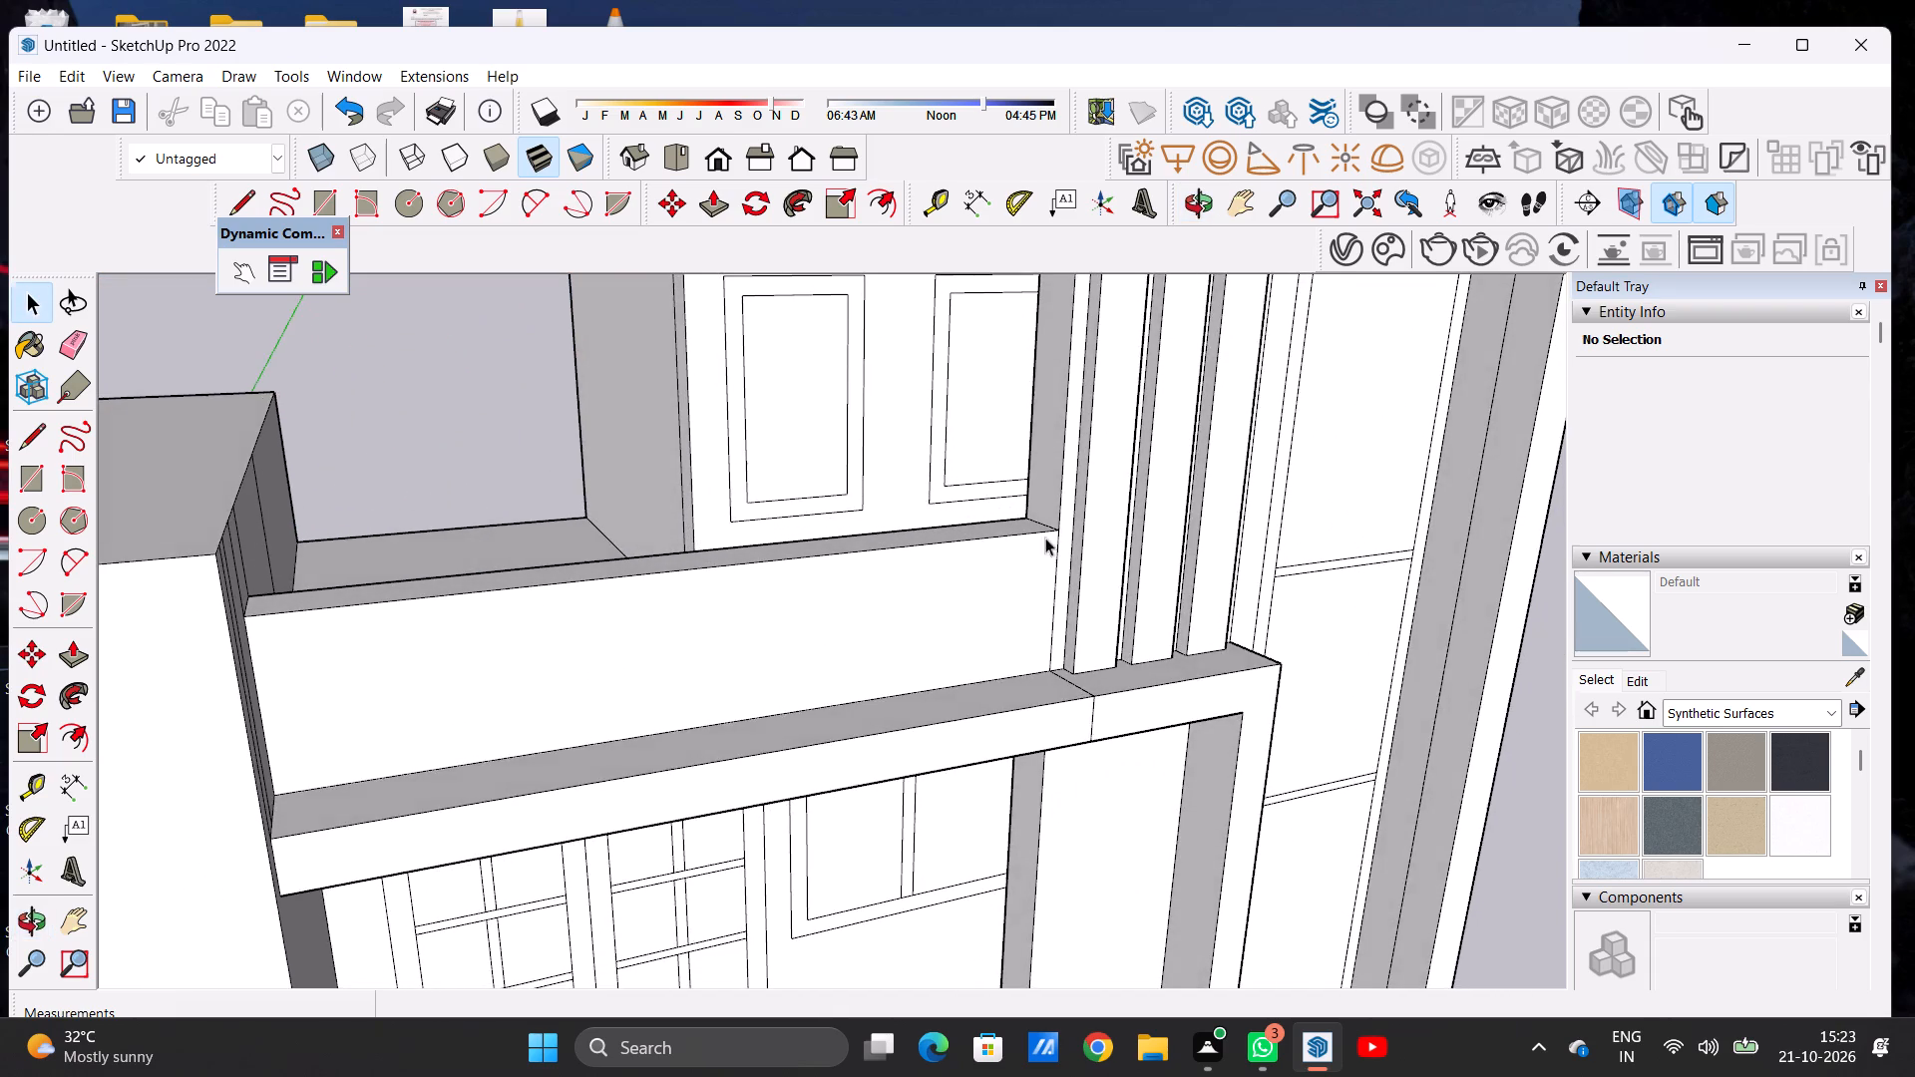
scroll(1032, 507, "up", 6)
key("c")
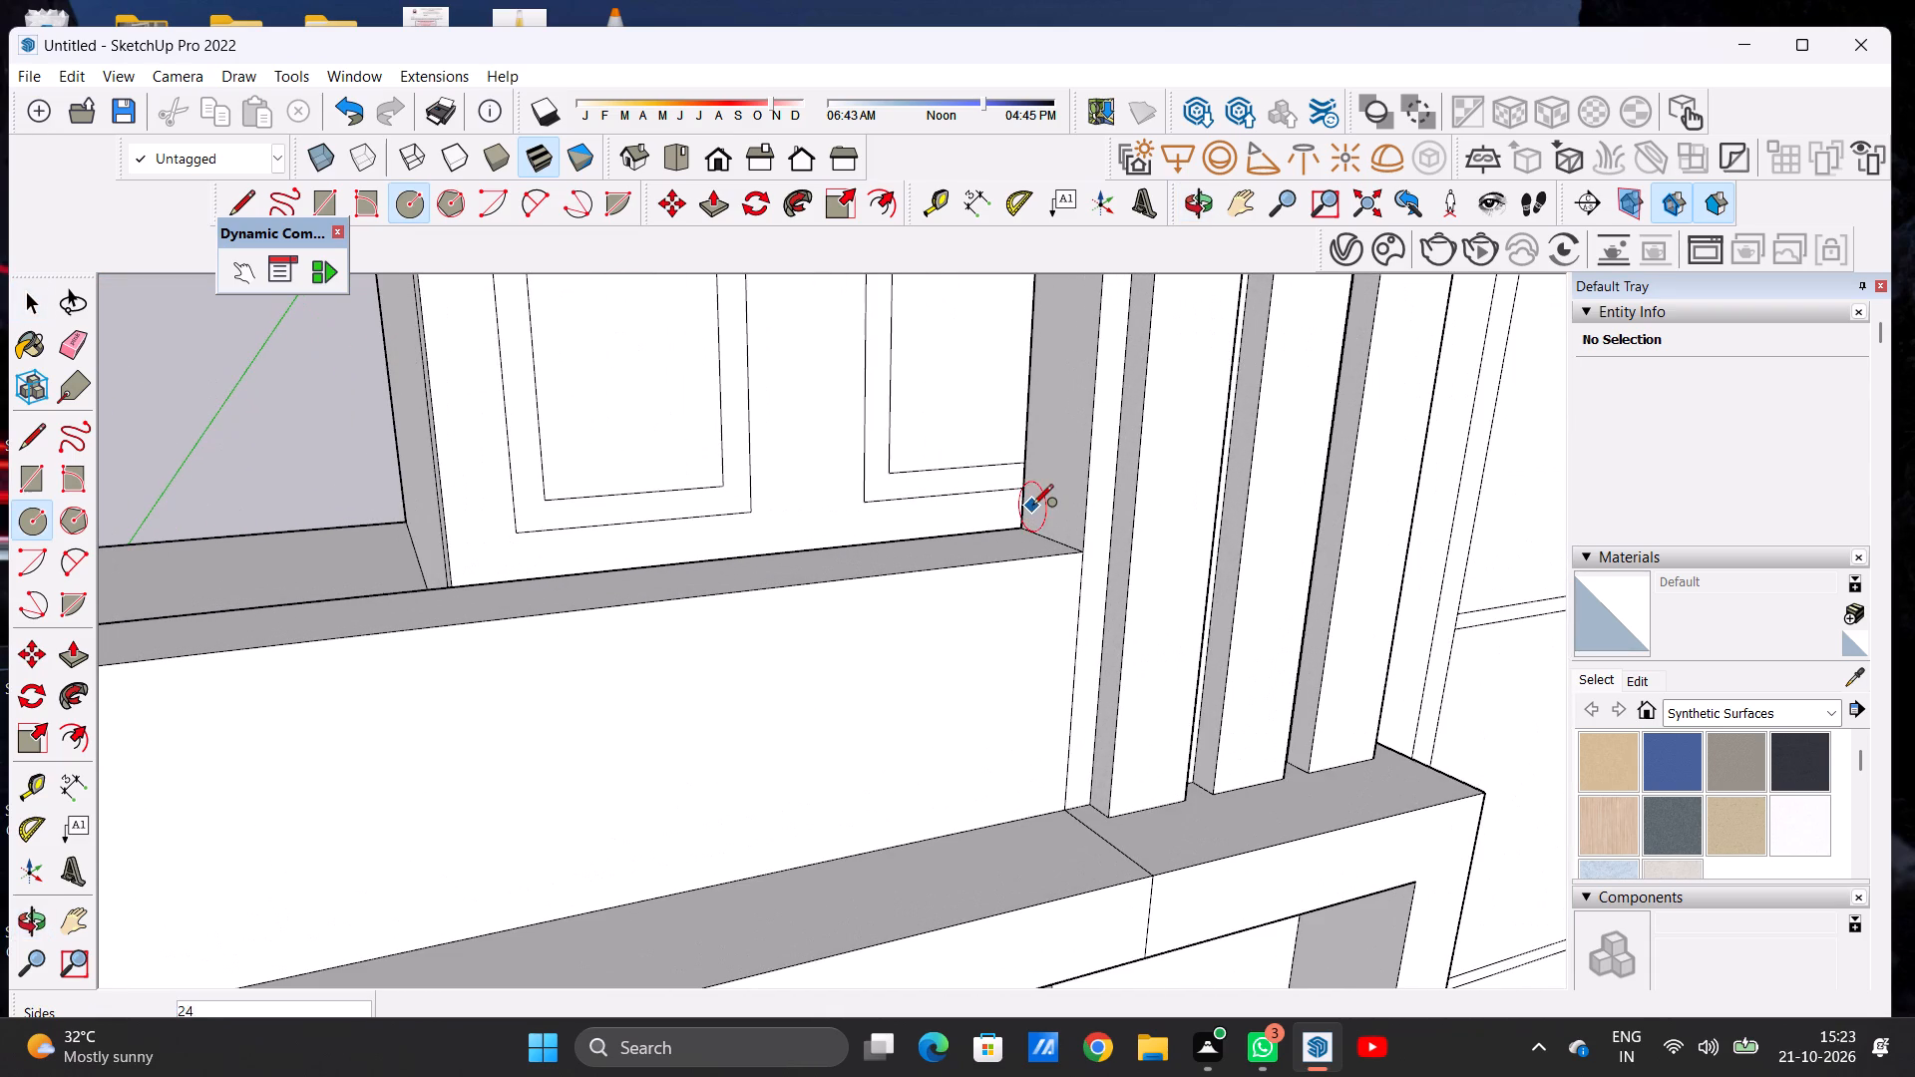
scroll(1032, 507, "up", 5)
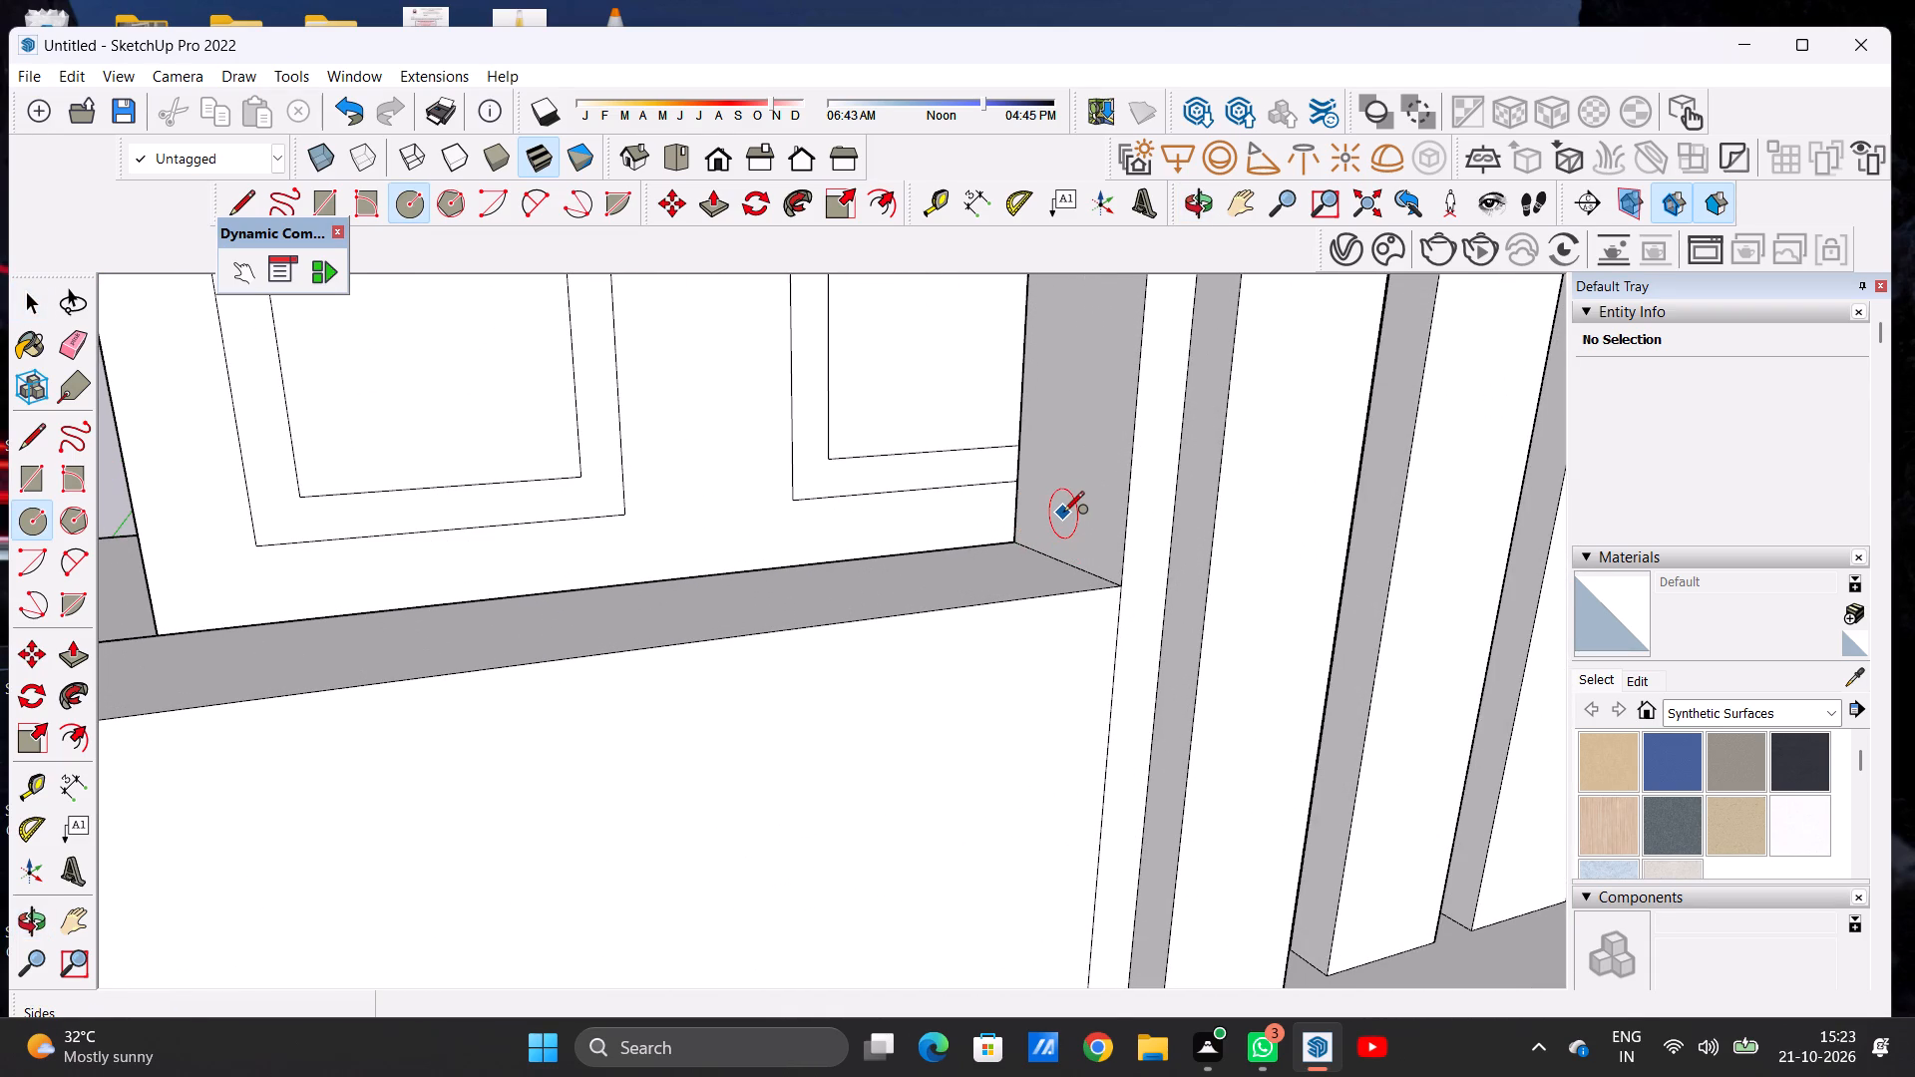
left_click(1067, 522)
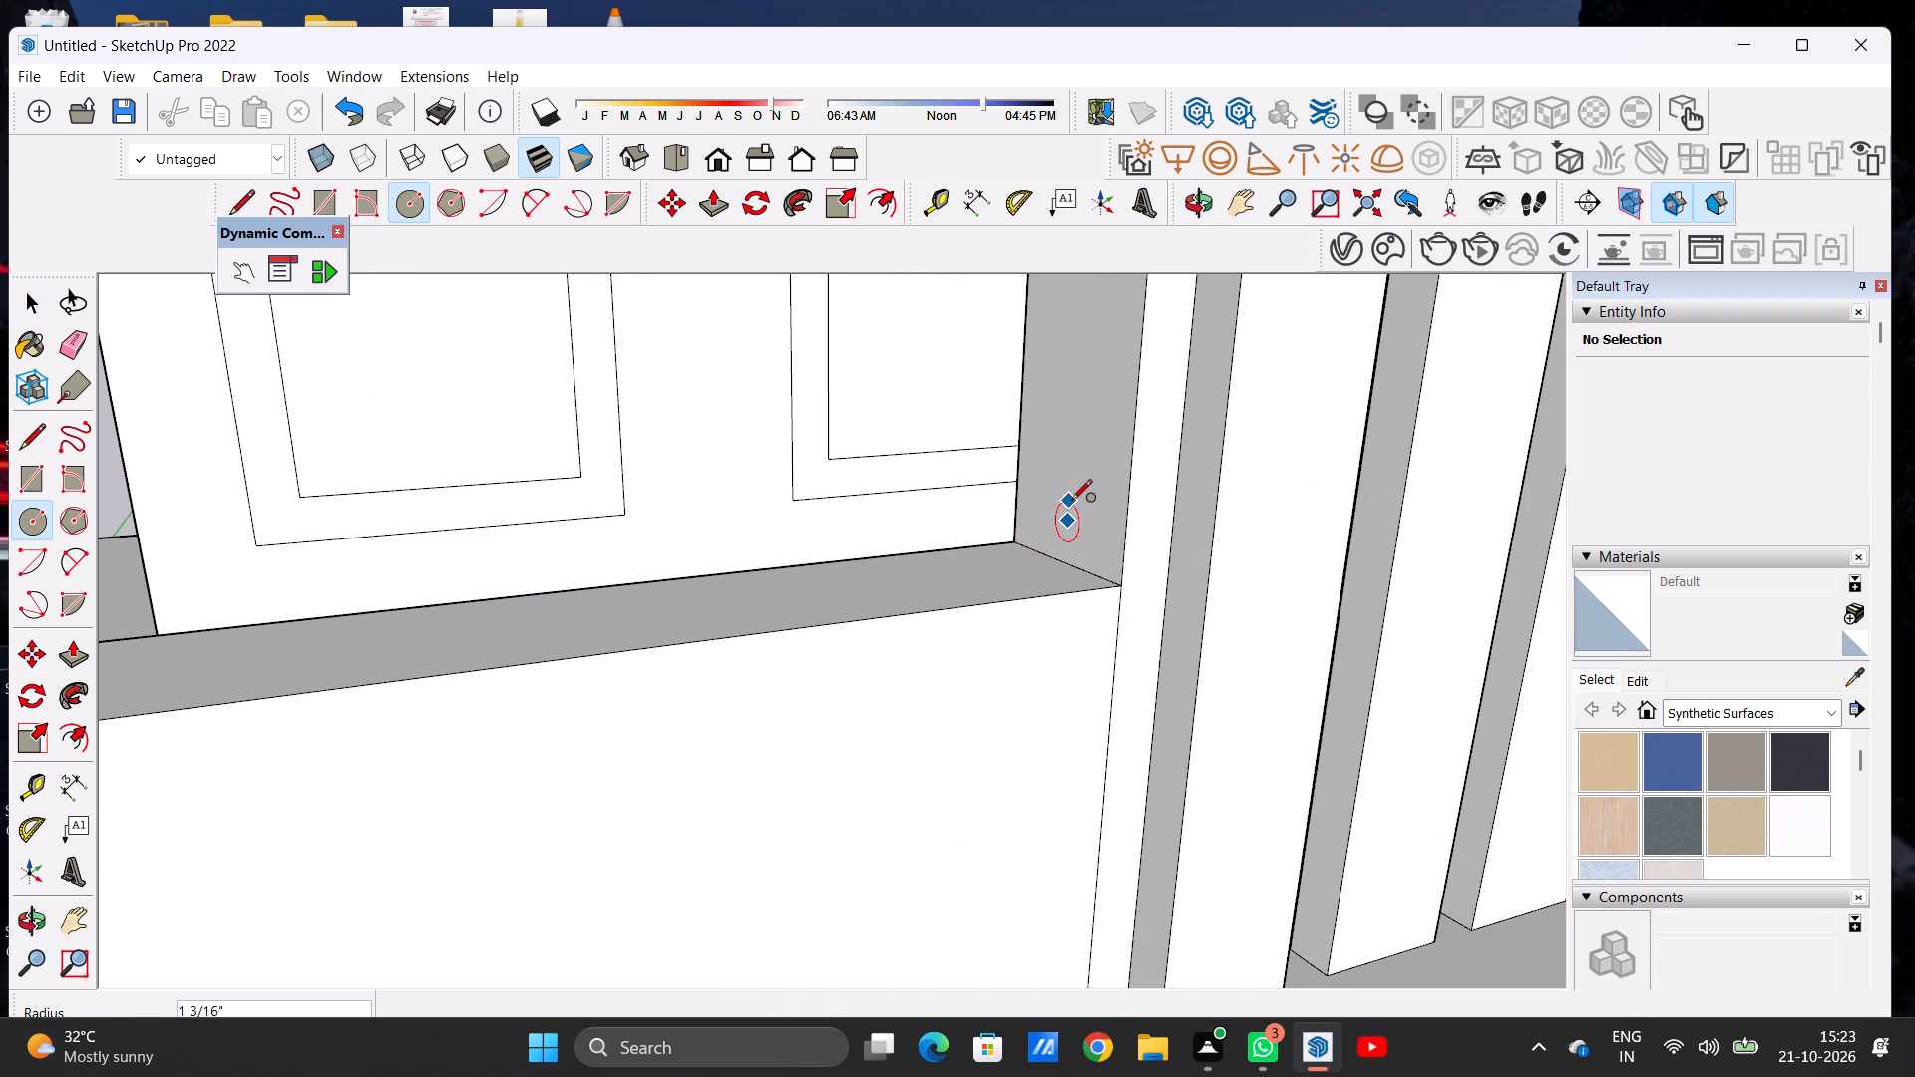
left_click(1071, 502)
key("space")
Extrude the circle about 11' 1" along the parapet to the opposite block's wall as a round handrail.
type("P")
scroll(1071, 502, "up", 5)
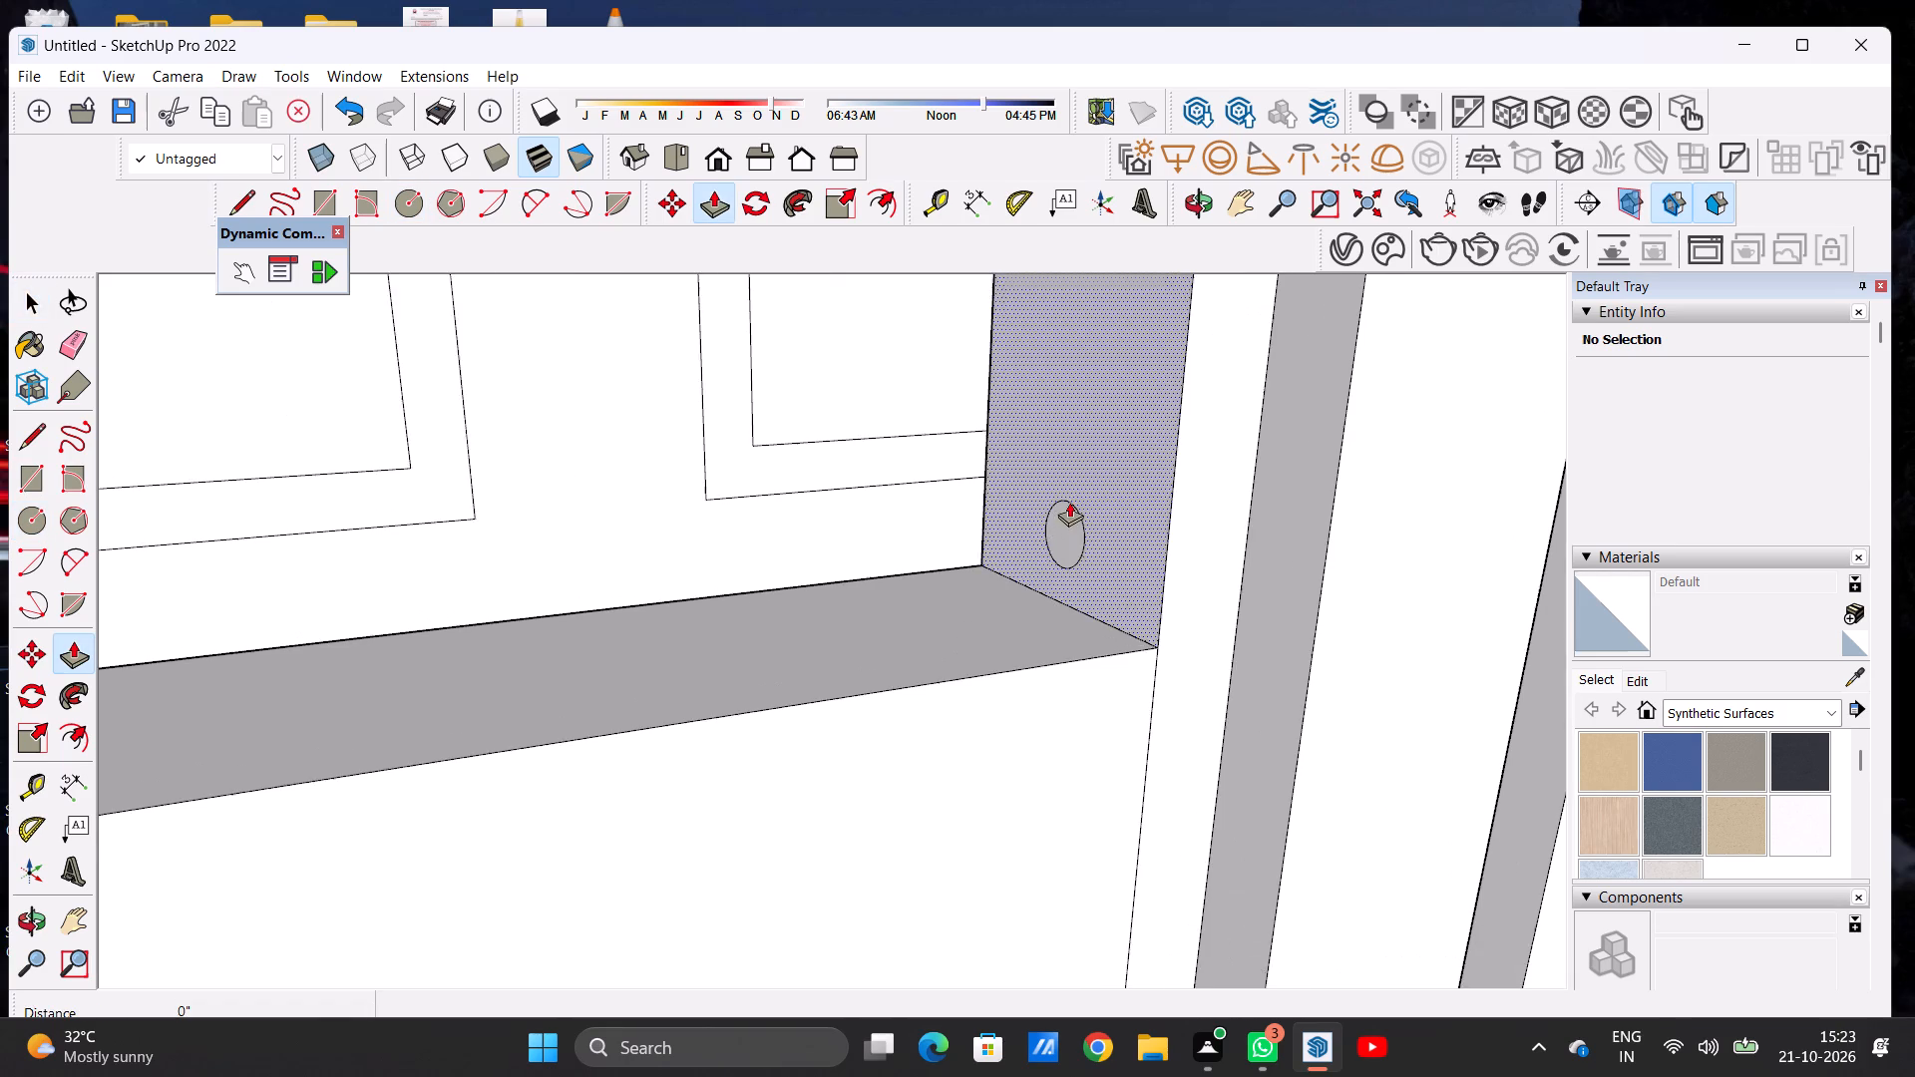
scroll(1069, 502, "up", 1)
left_click(1070, 523)
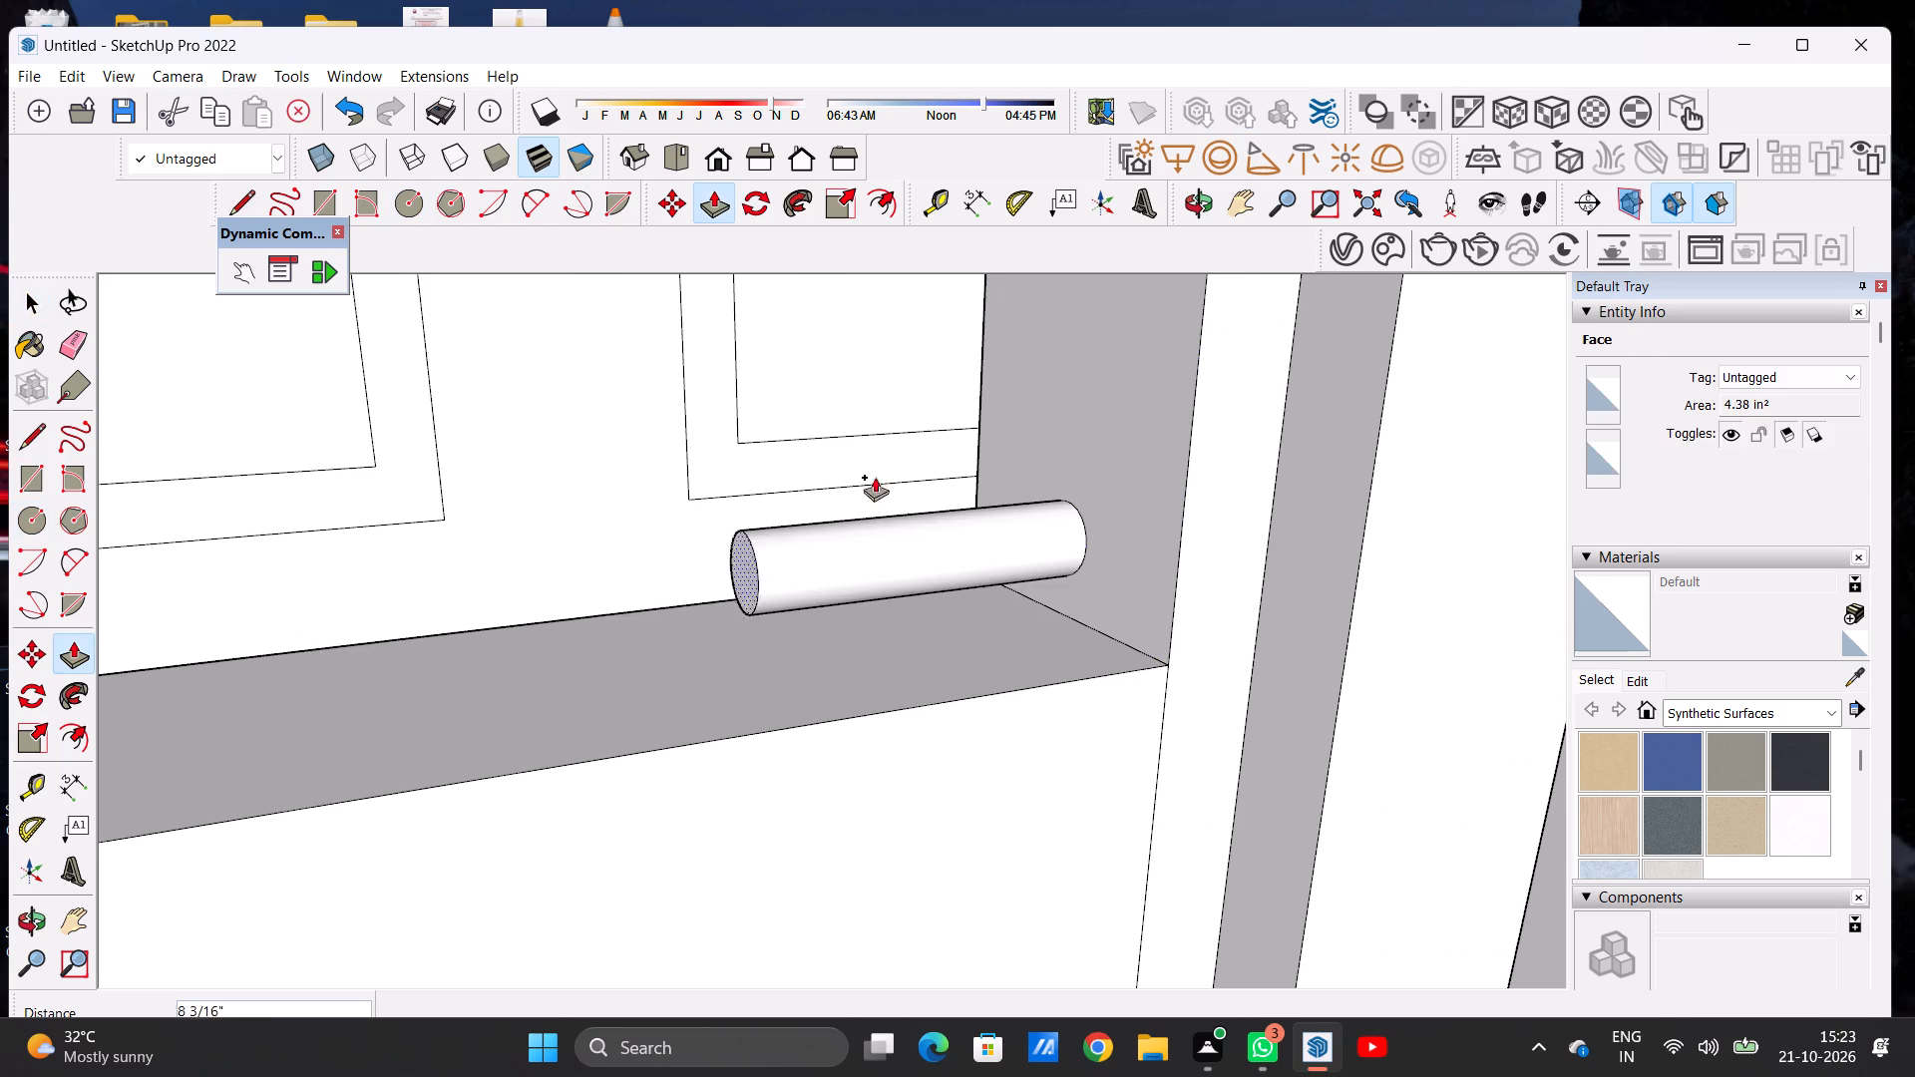
scroll(956, 447, "down", 18)
scroll(1000, 417, "up", 1)
scroll(1000, 417, "down", 3)
middle_click_drag(603, 470, 416, 424)
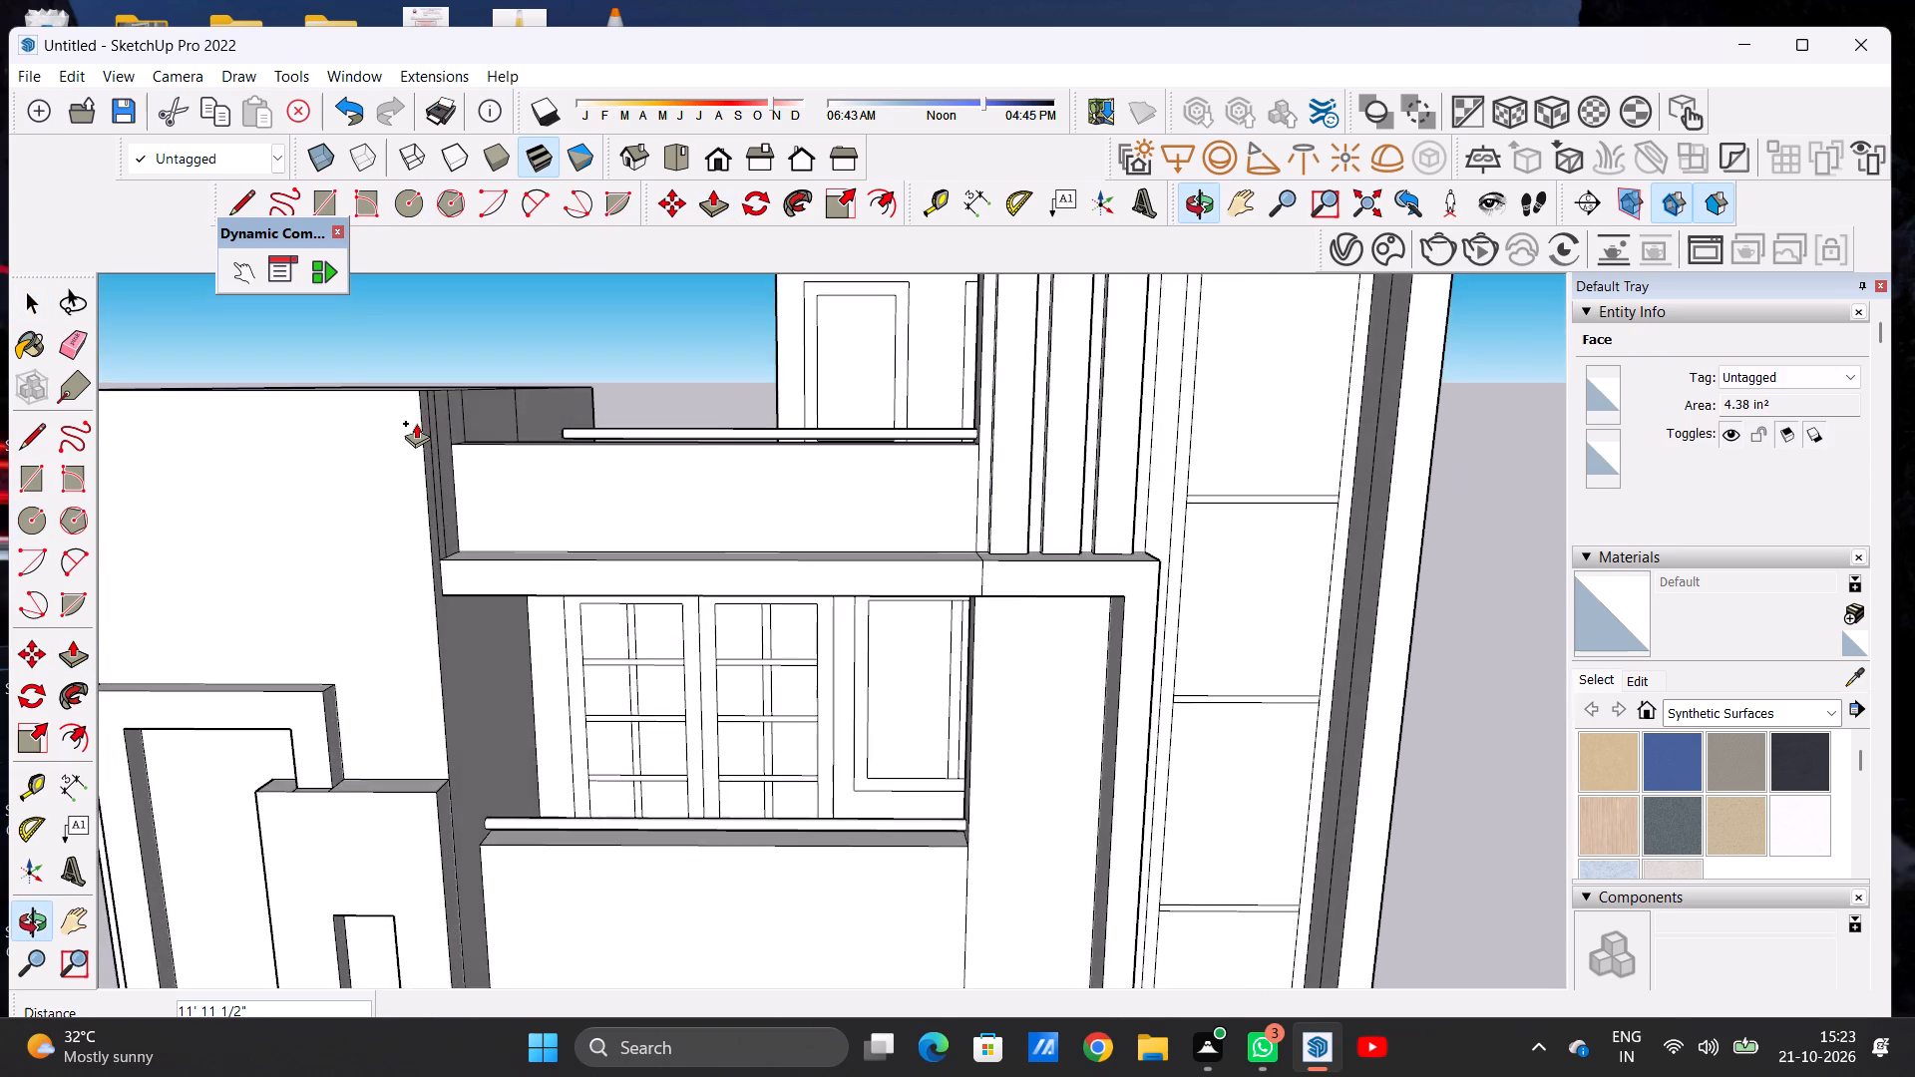
scroll(416, 423, "up", 20)
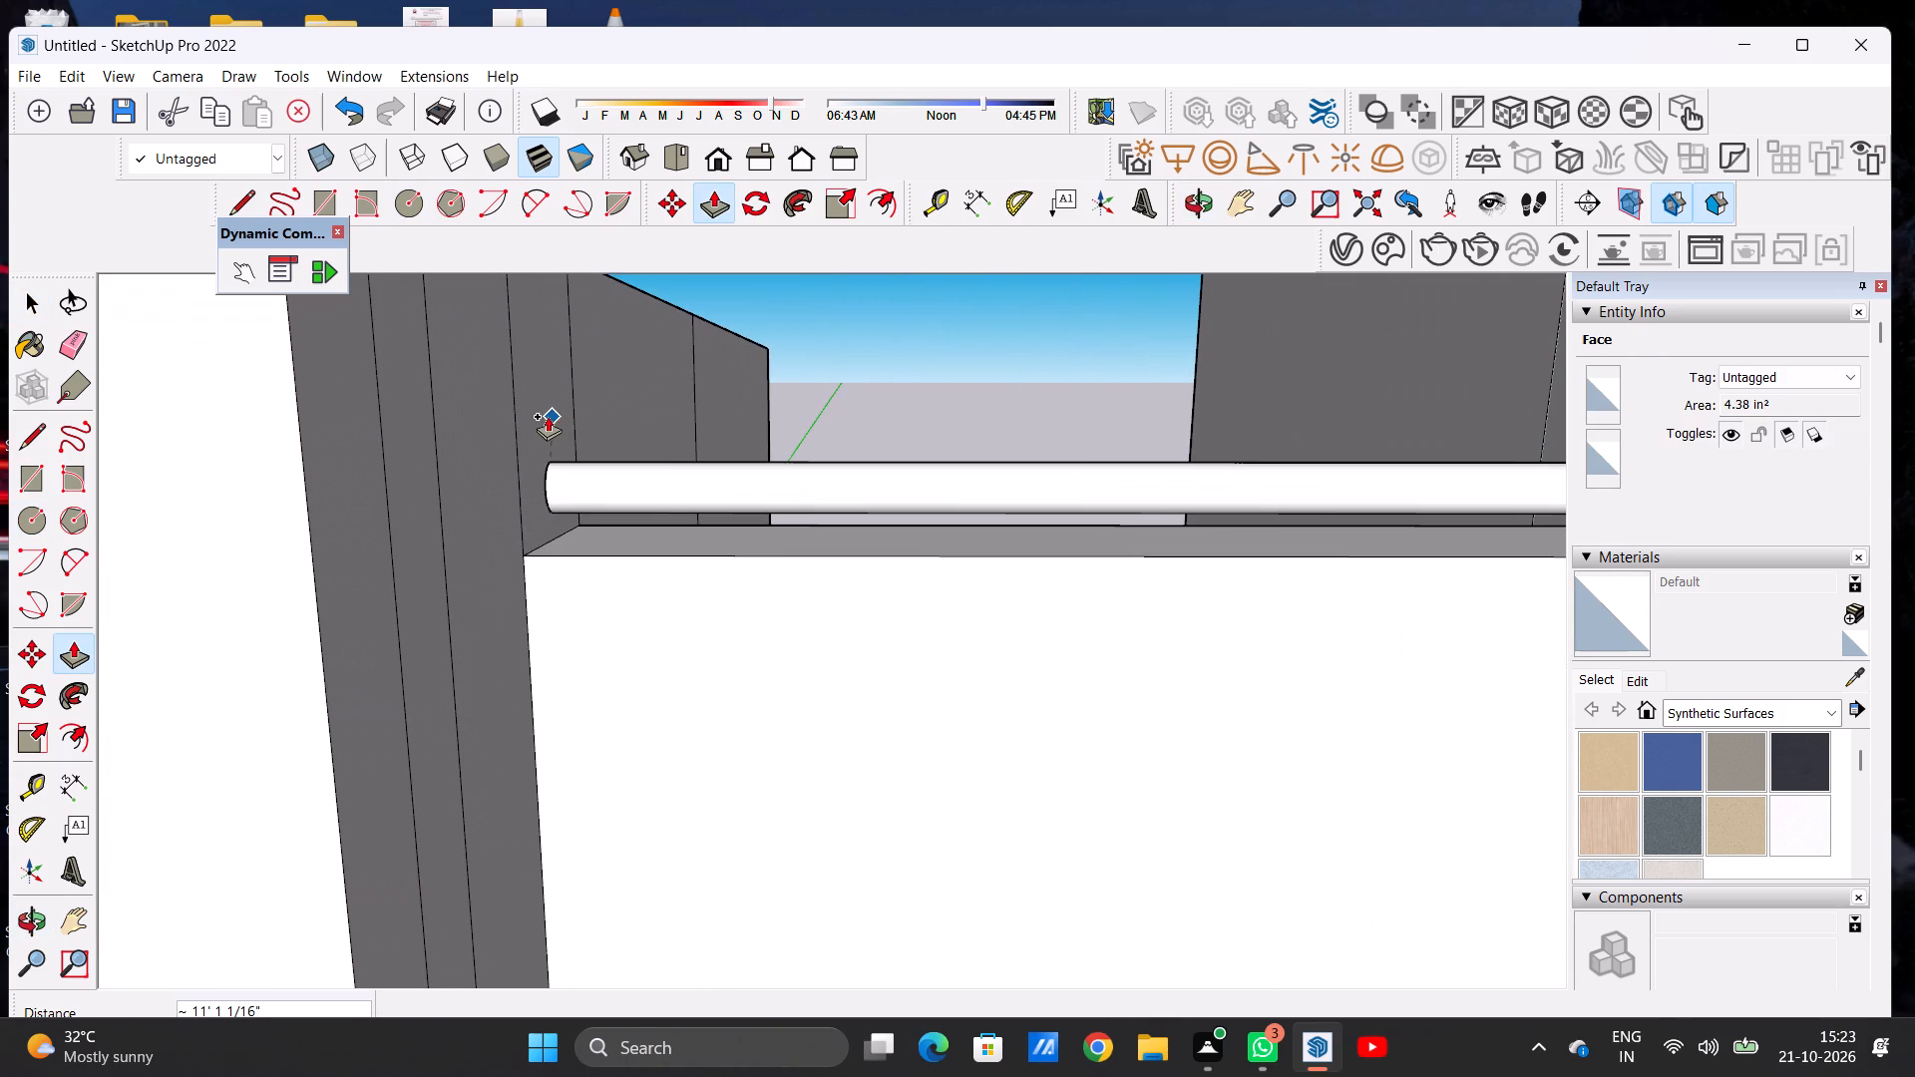
left_click(548, 416)
key("space")
Erase the leftover vertical lines on the block's side wall facing the upper terrace, around the parapet end.
scroll(725, 634, "down", 10)
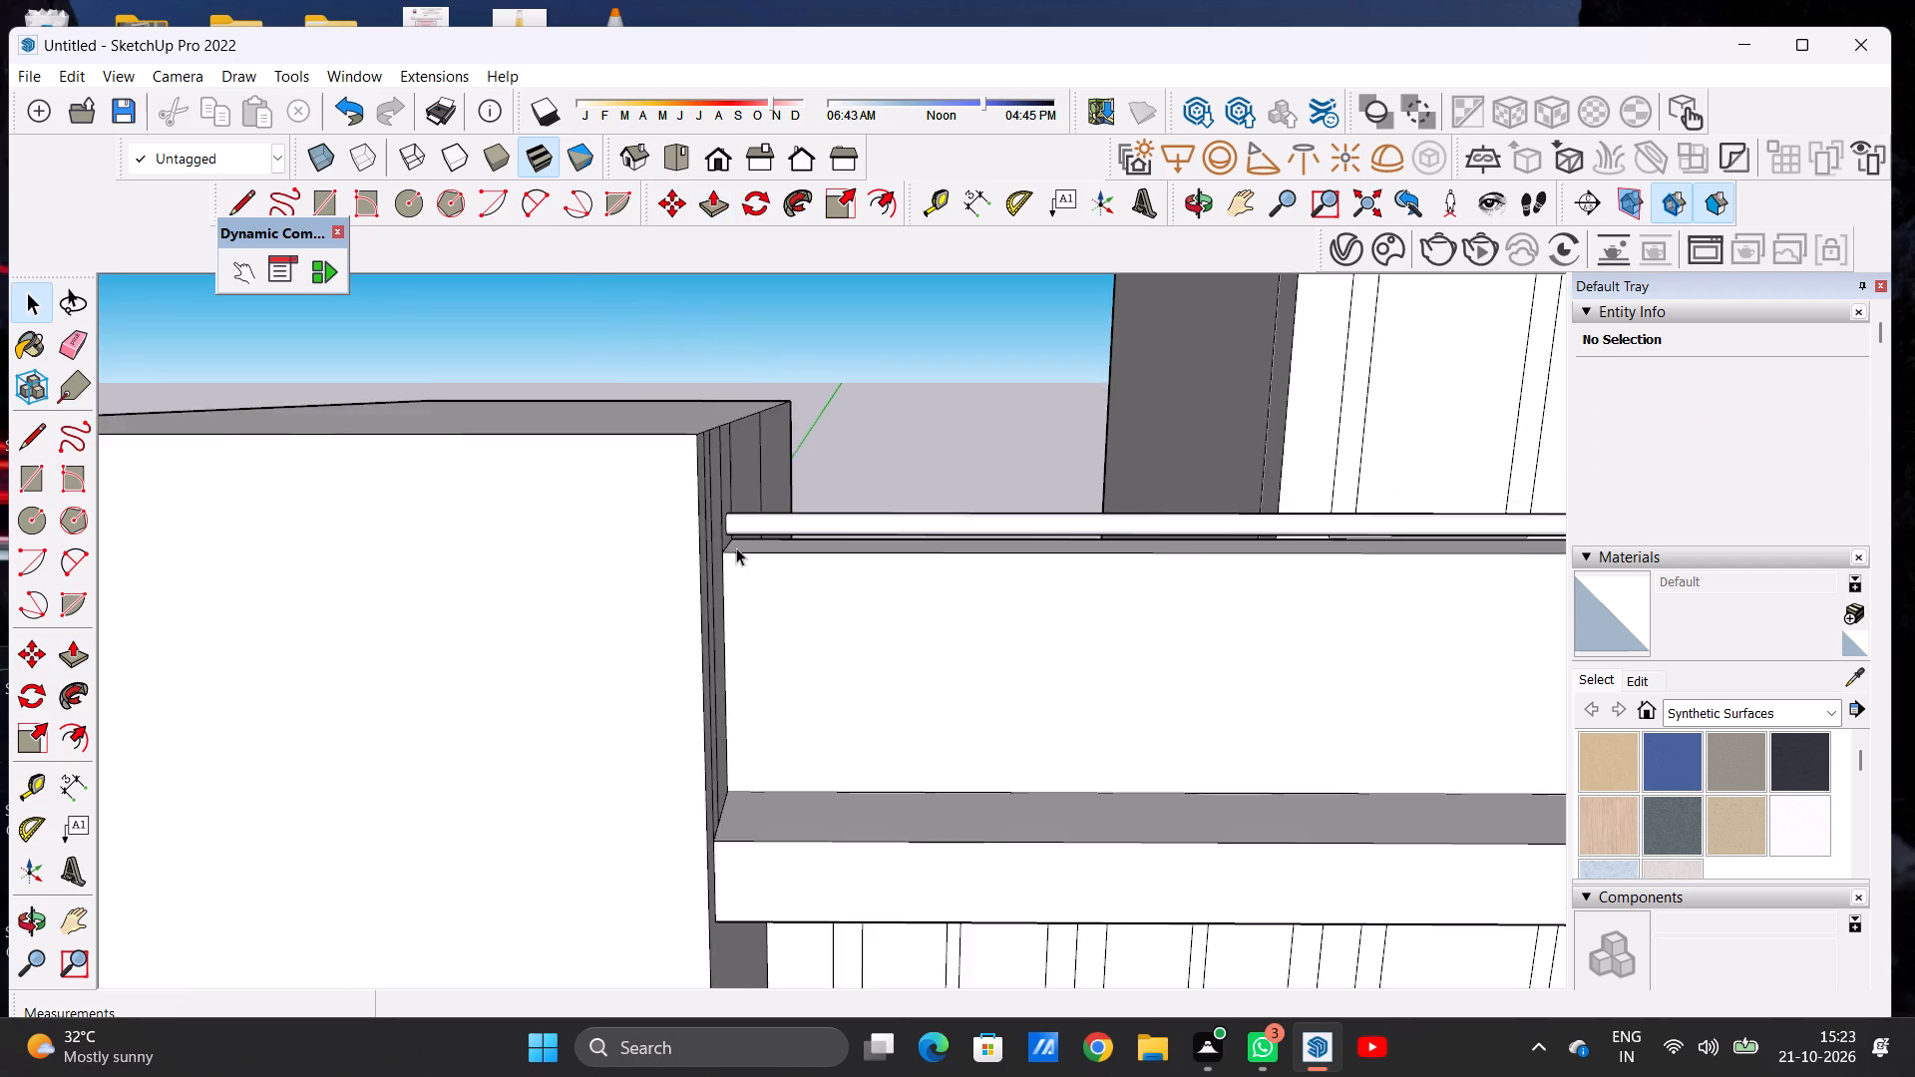
scroll(736, 547, "down", 8)
middle_click_drag(1128, 497, 681, 571)
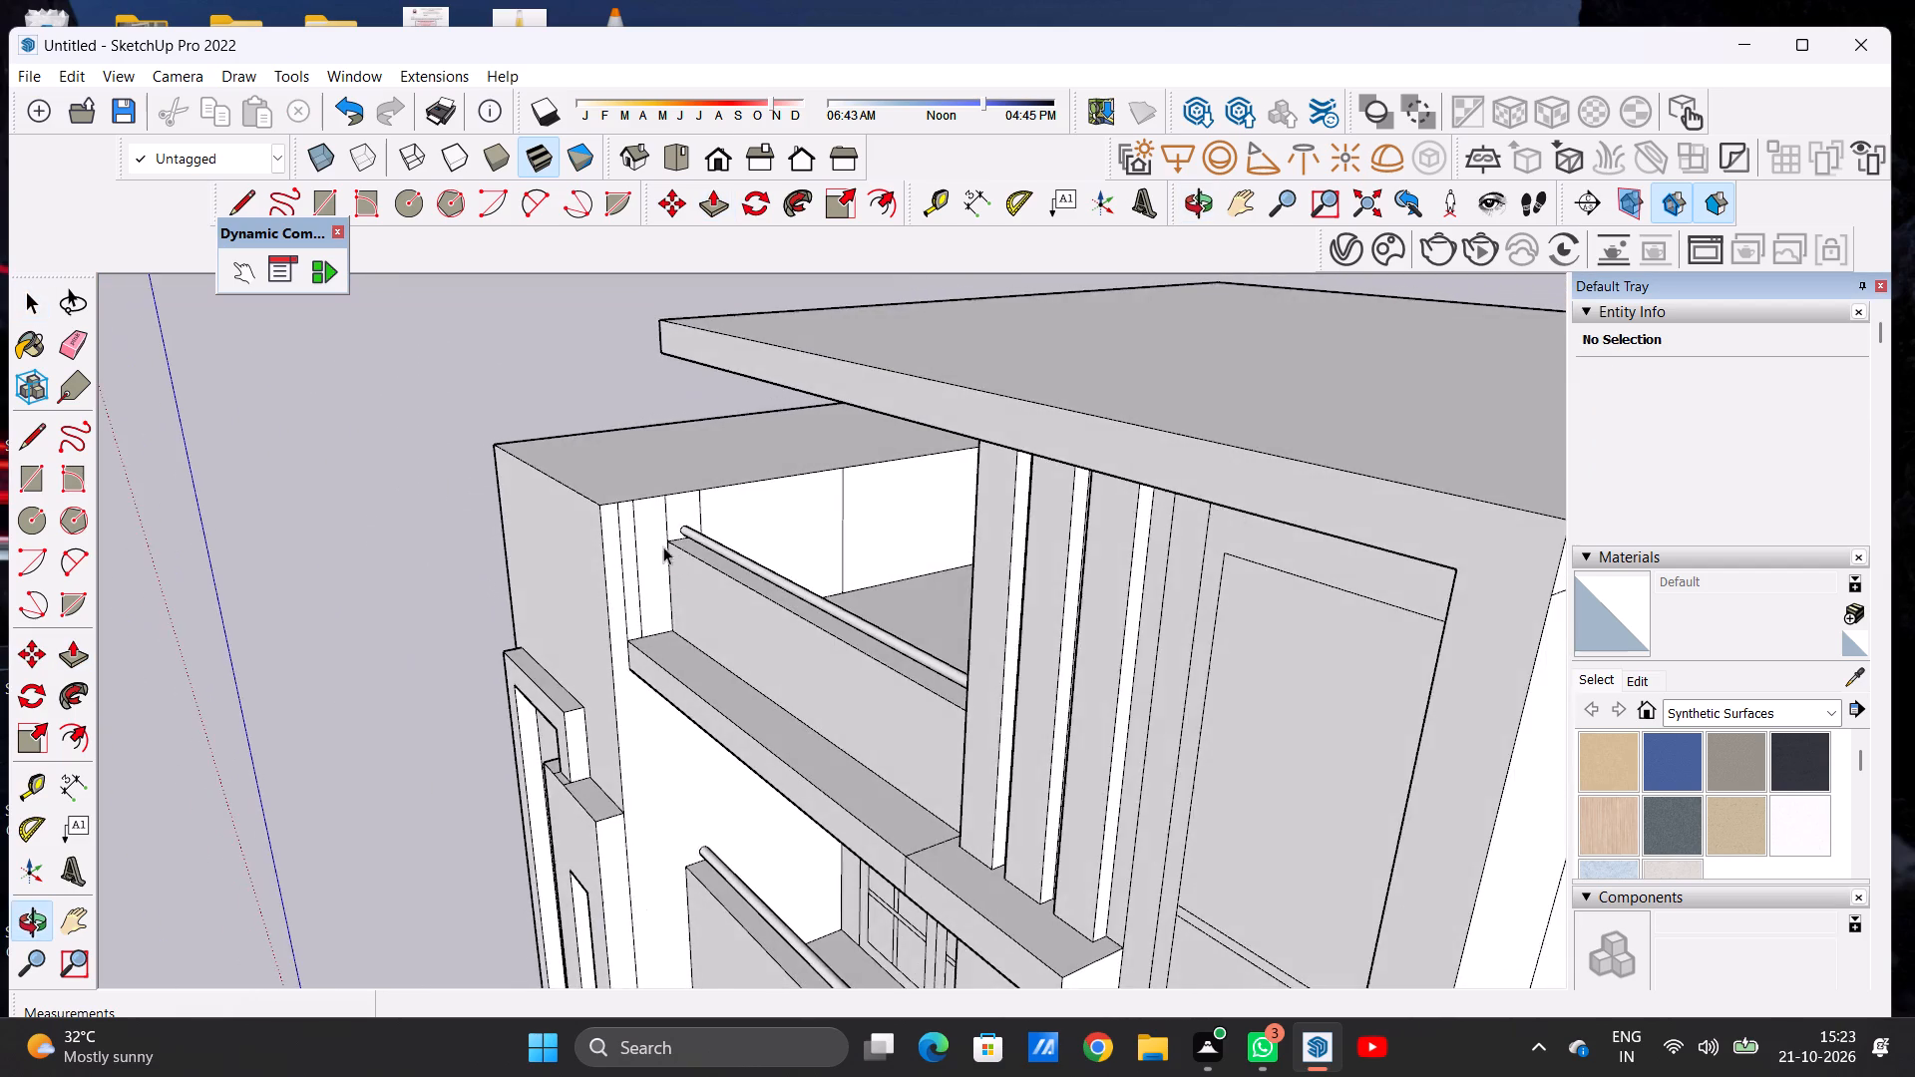
scroll(654, 538, "up", 5)
key("e")
scroll(654, 538, "up", 2)
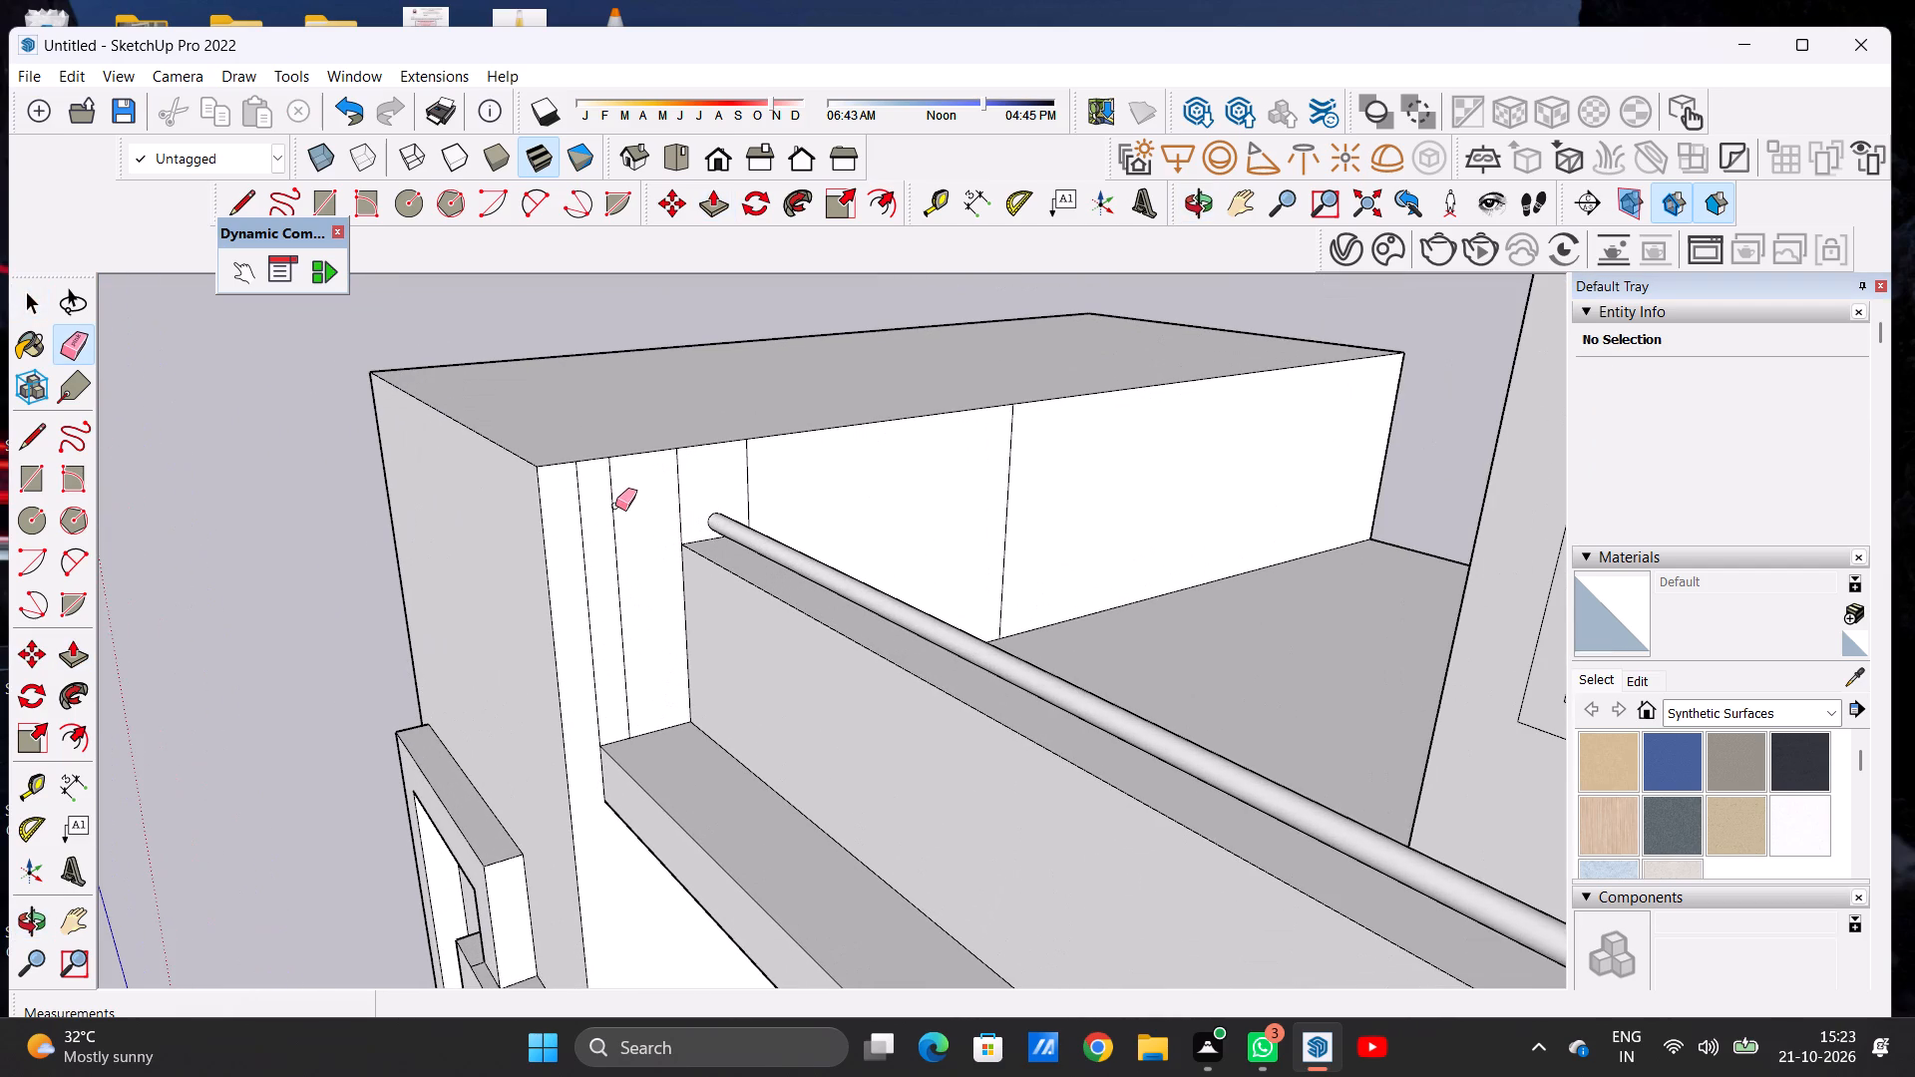
left_click_drag(615, 506, 613, 517)
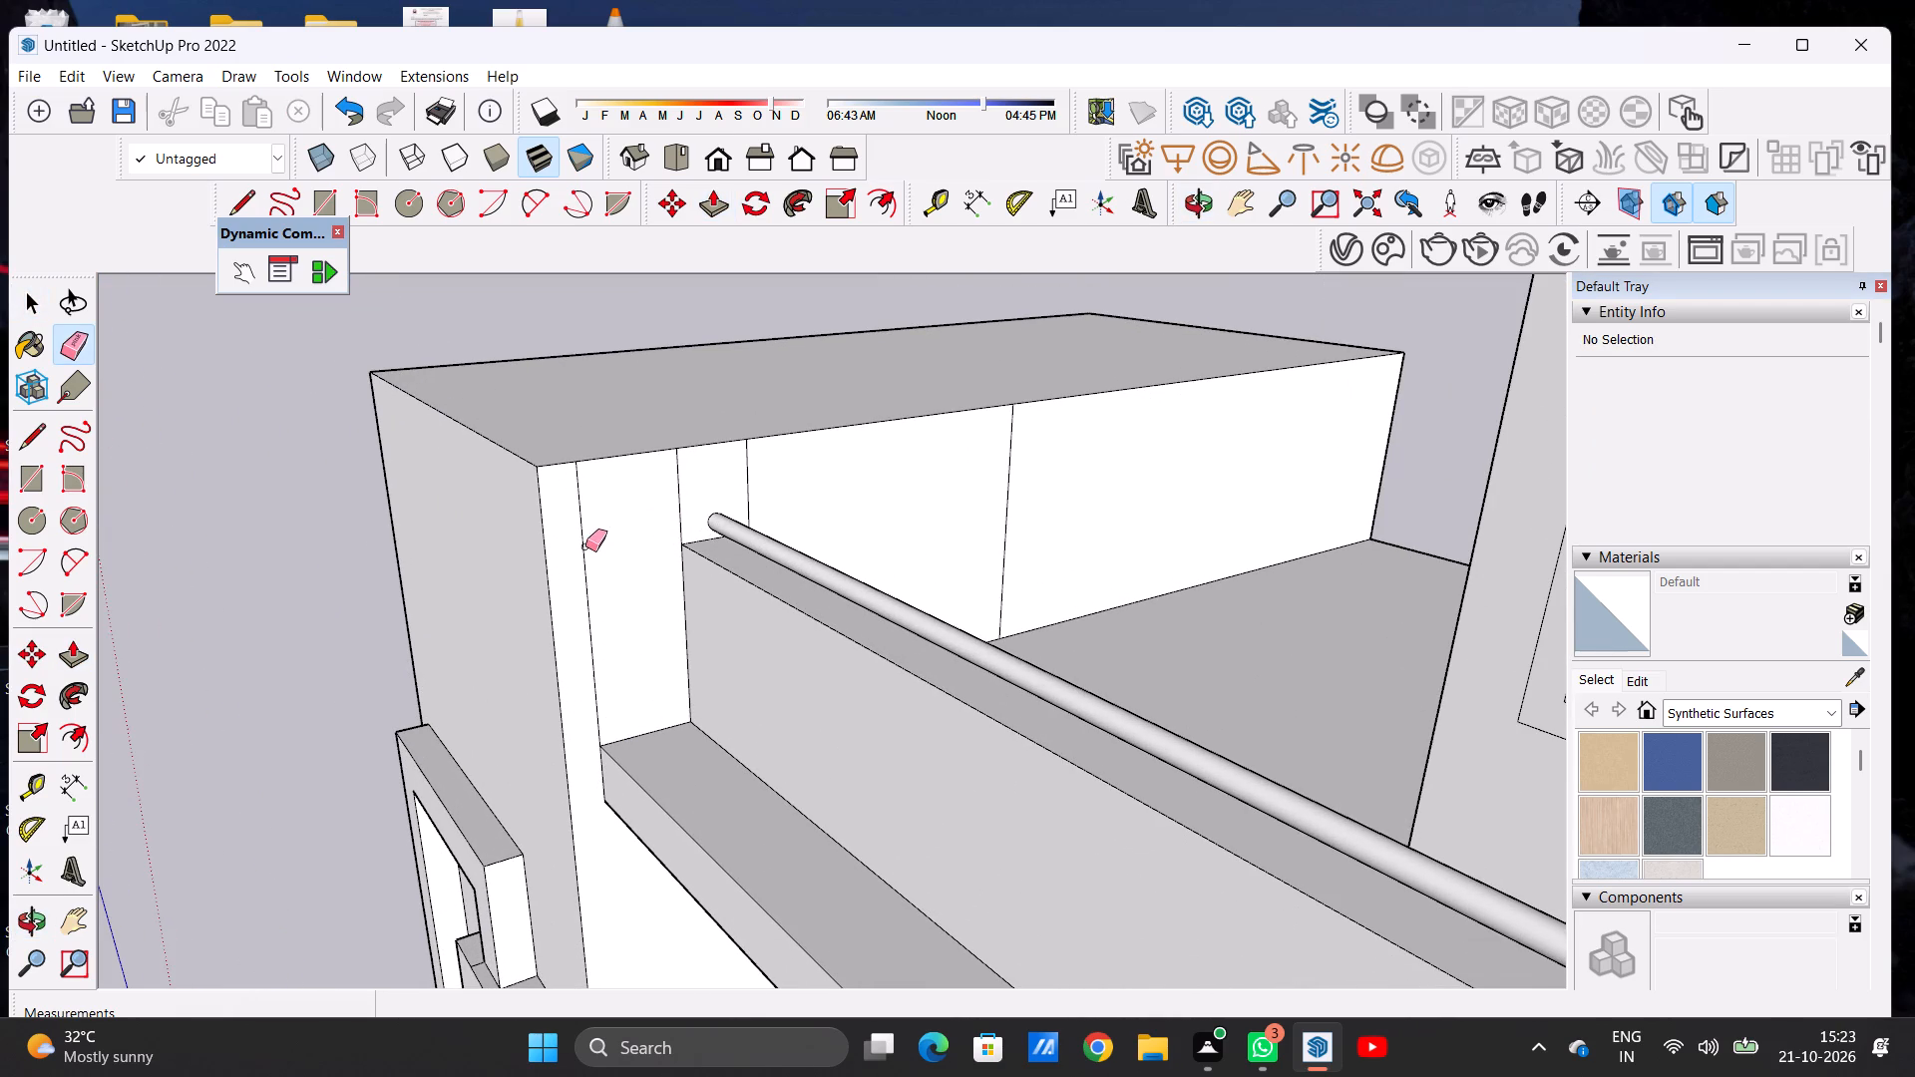
left_click(585, 546)
scroll(613, 519, "down", 9)
scroll(674, 514, "up", 11)
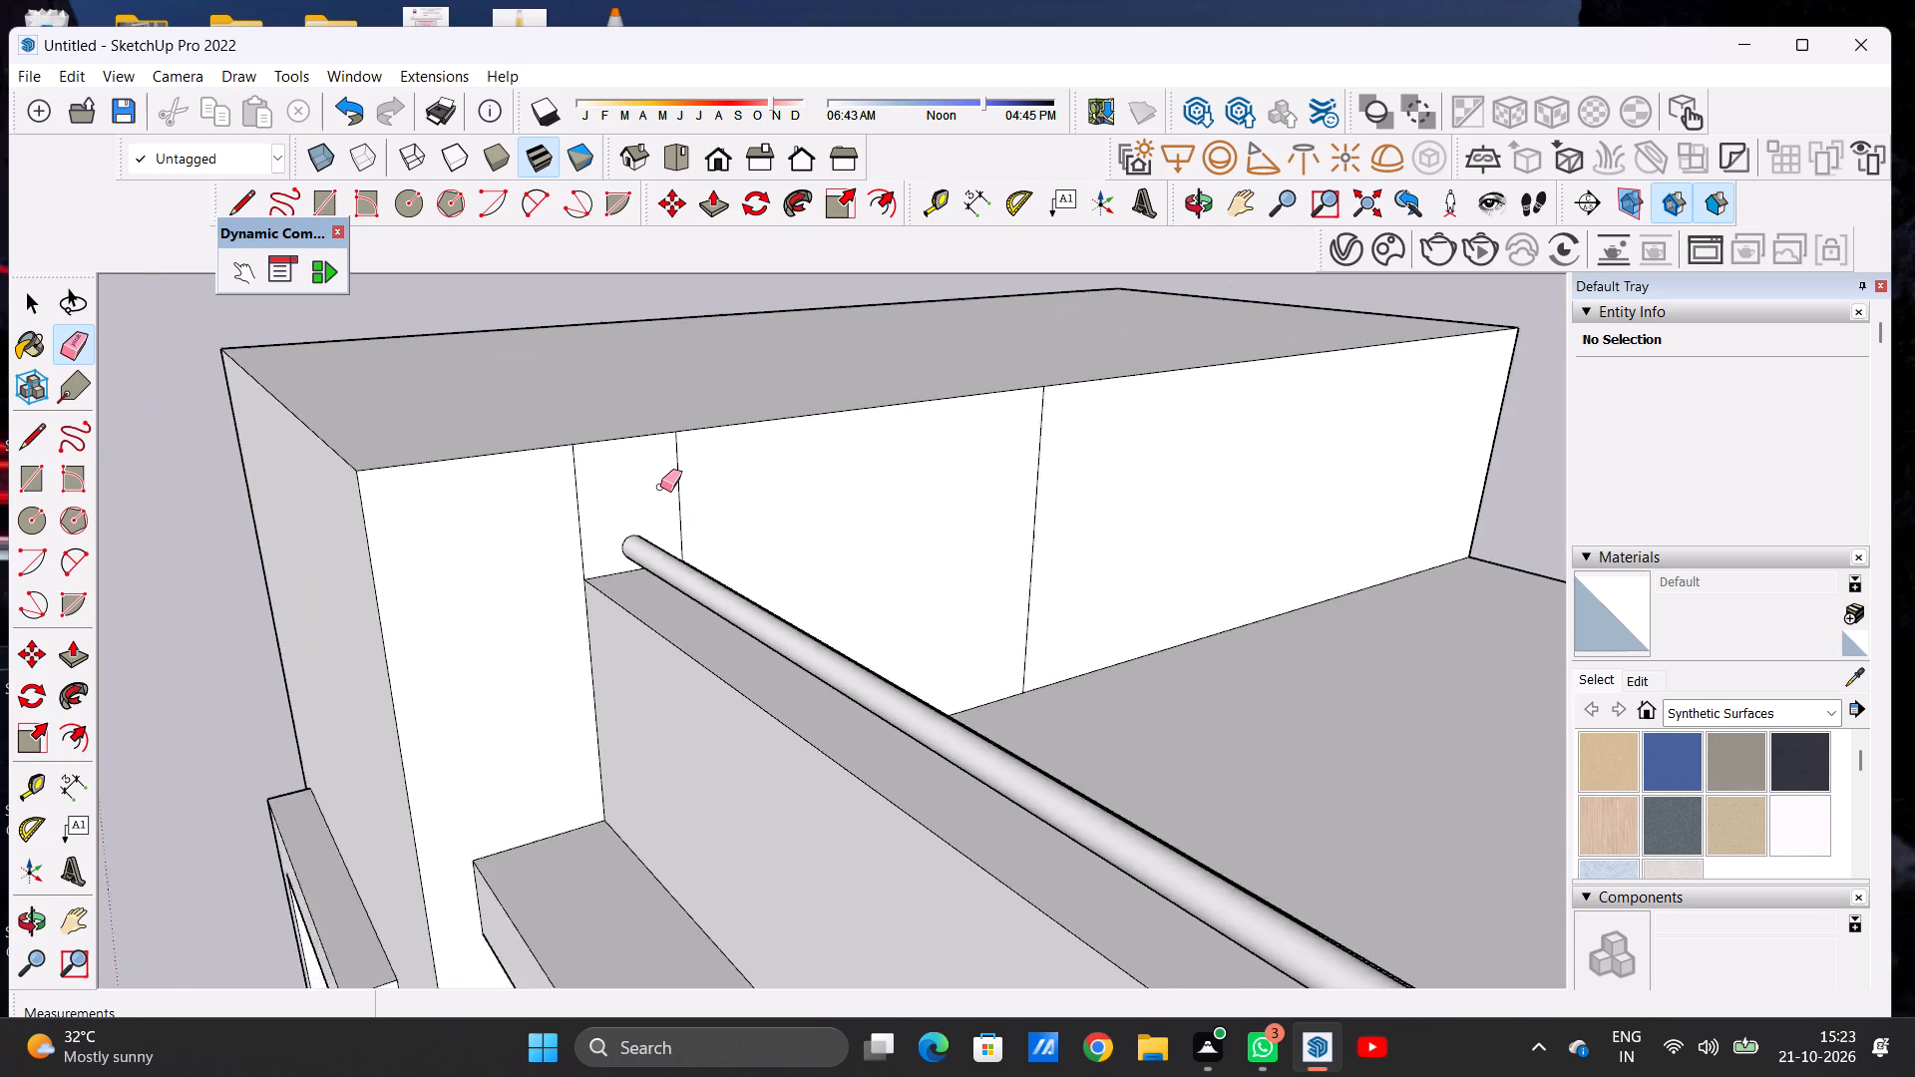
scroll(660, 487, "up", 1)
left_click_drag(672, 491, 687, 500)
left_click(567, 513)
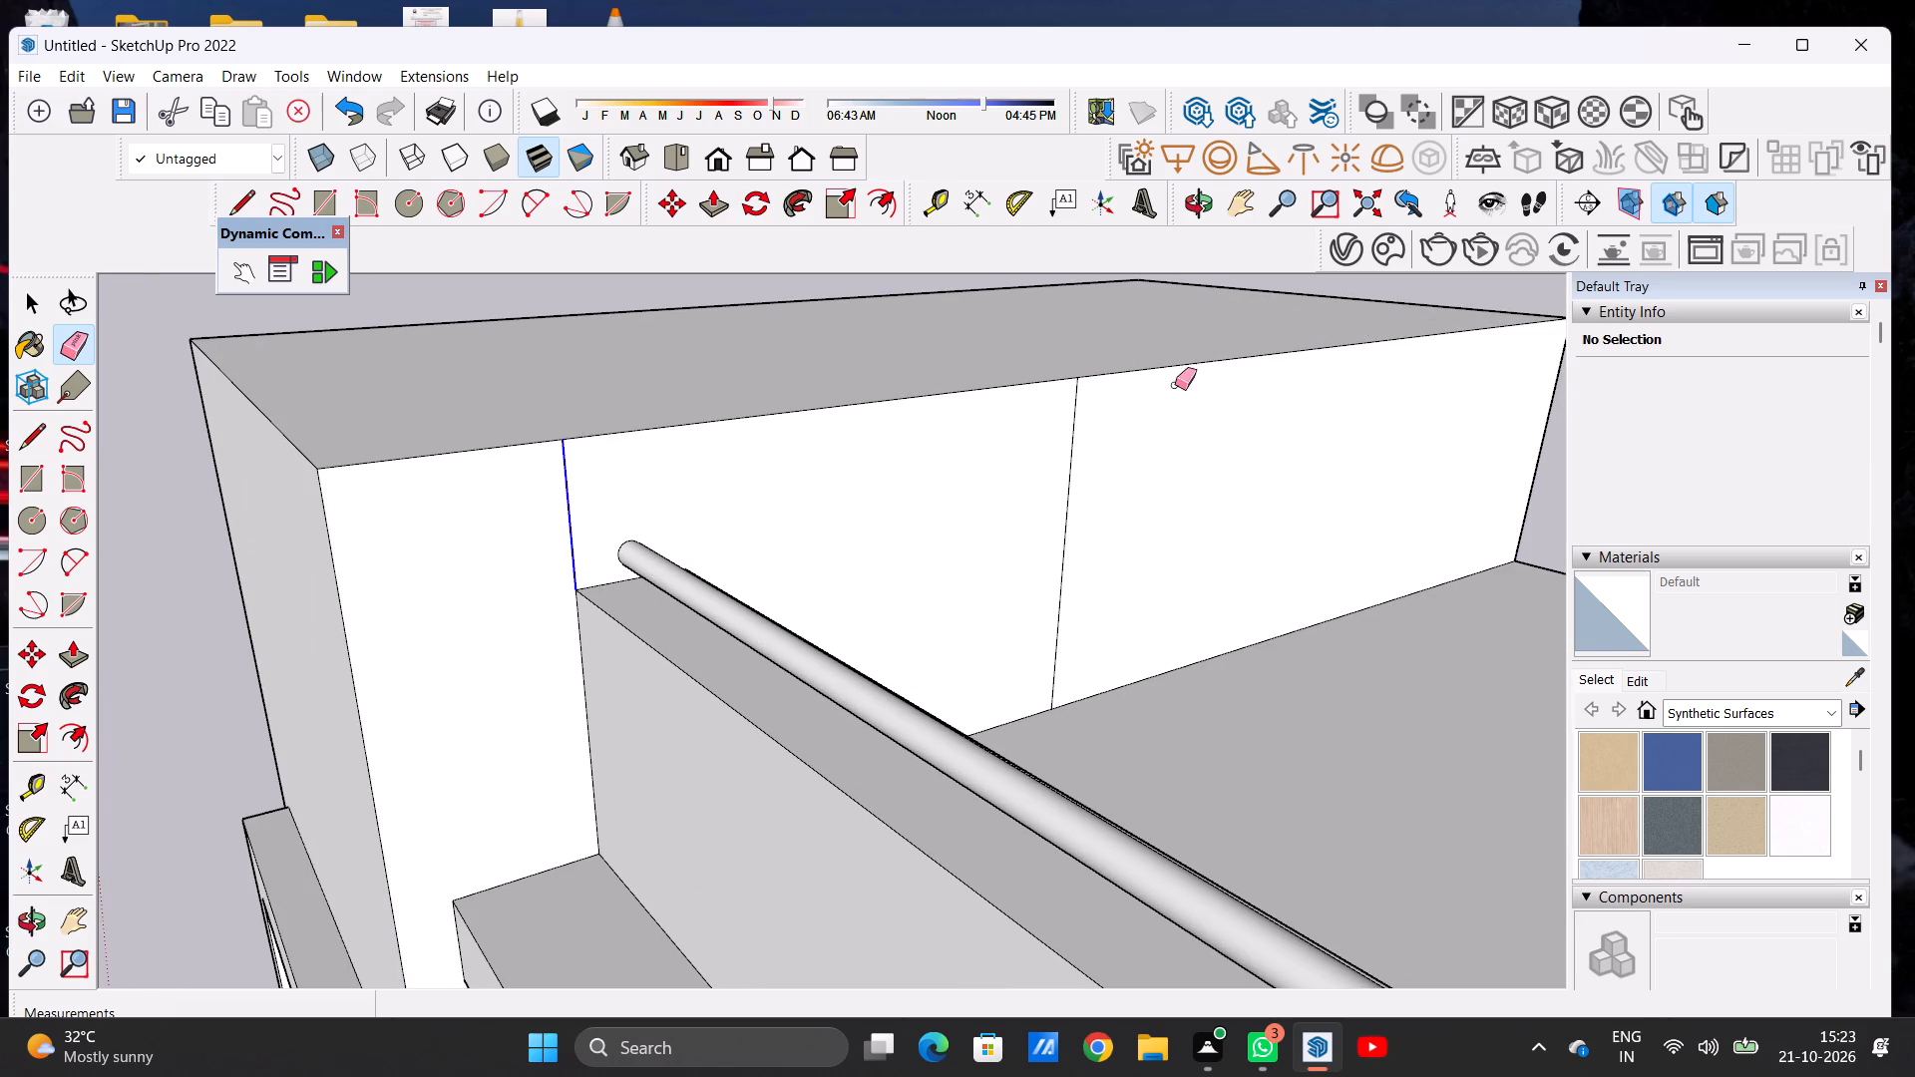
left_click_drag(1038, 492, 1096, 467)
key("space")
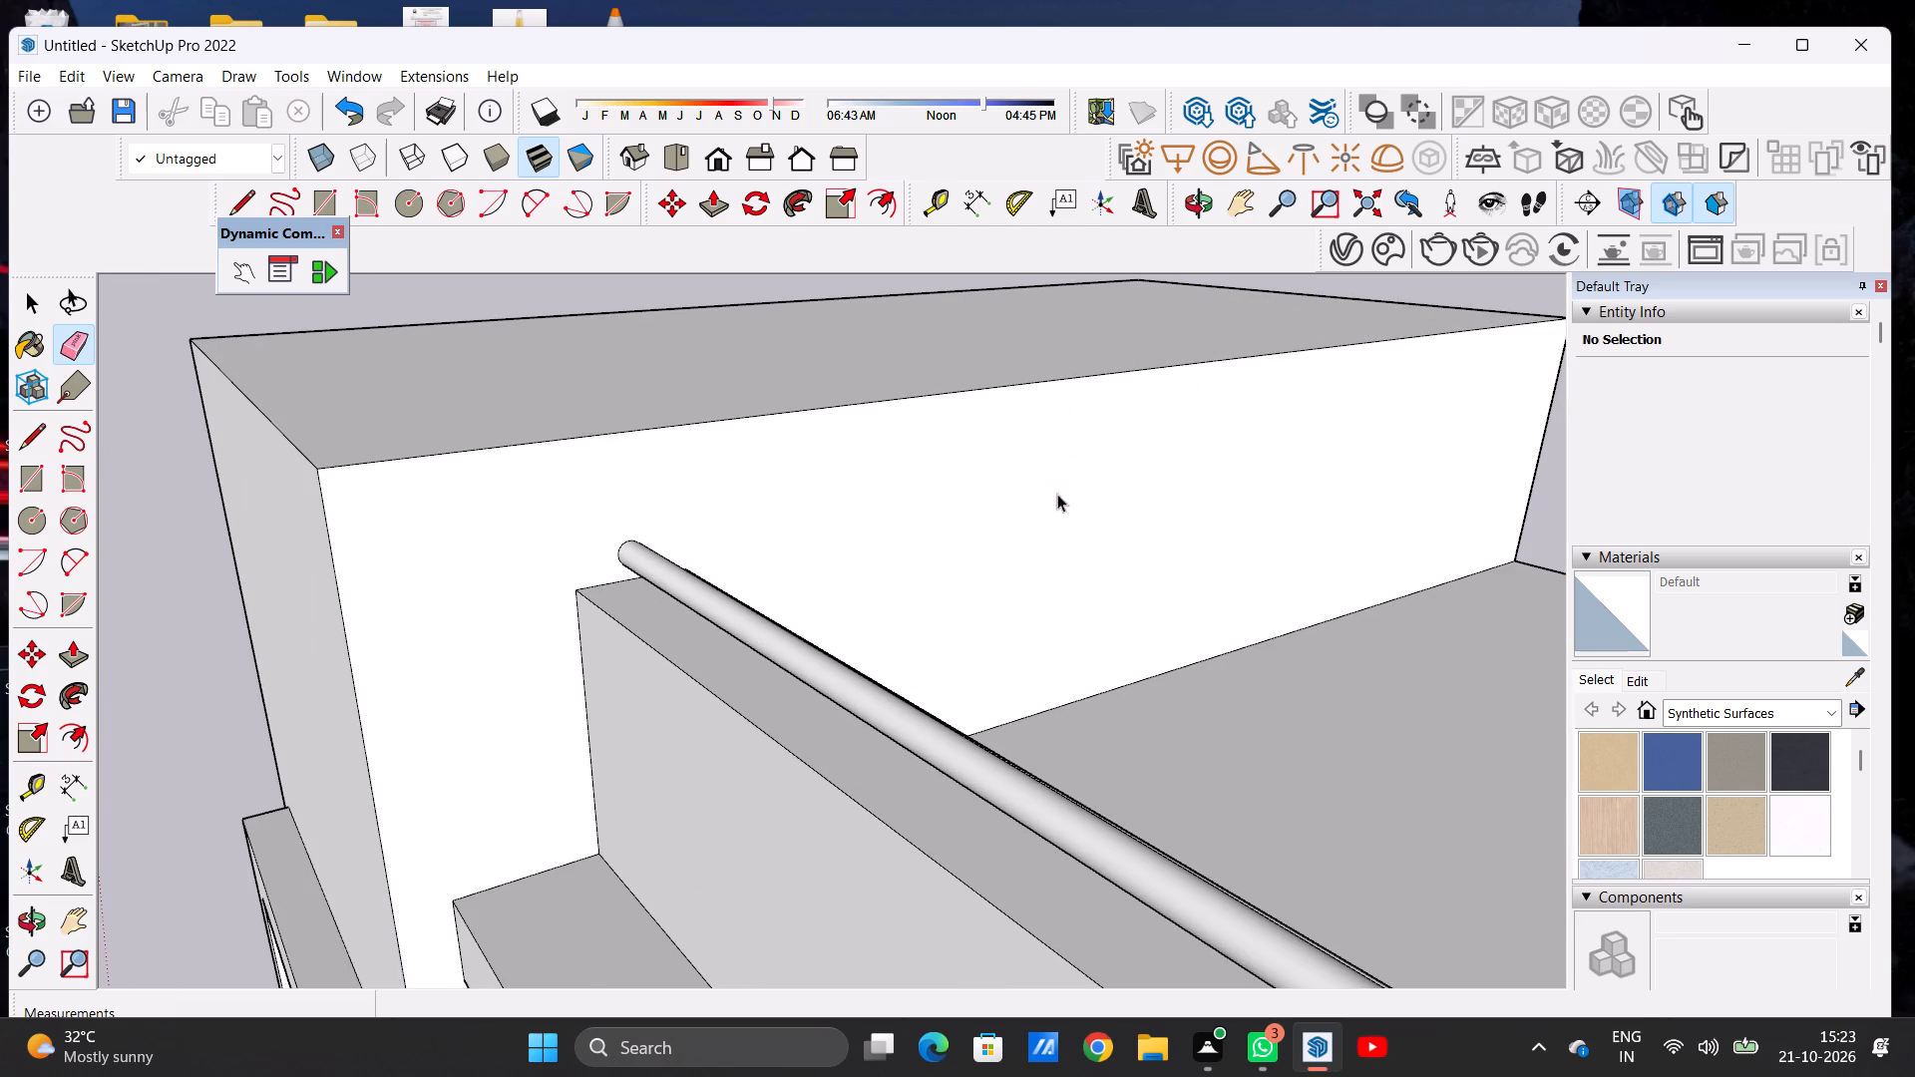
Draw a line about 6' 6" long across the rear of the upper terrace floor, parallel to its back edge.
scroll(942, 575, "down", 14)
middle_click_drag(876, 564, 861, 604)
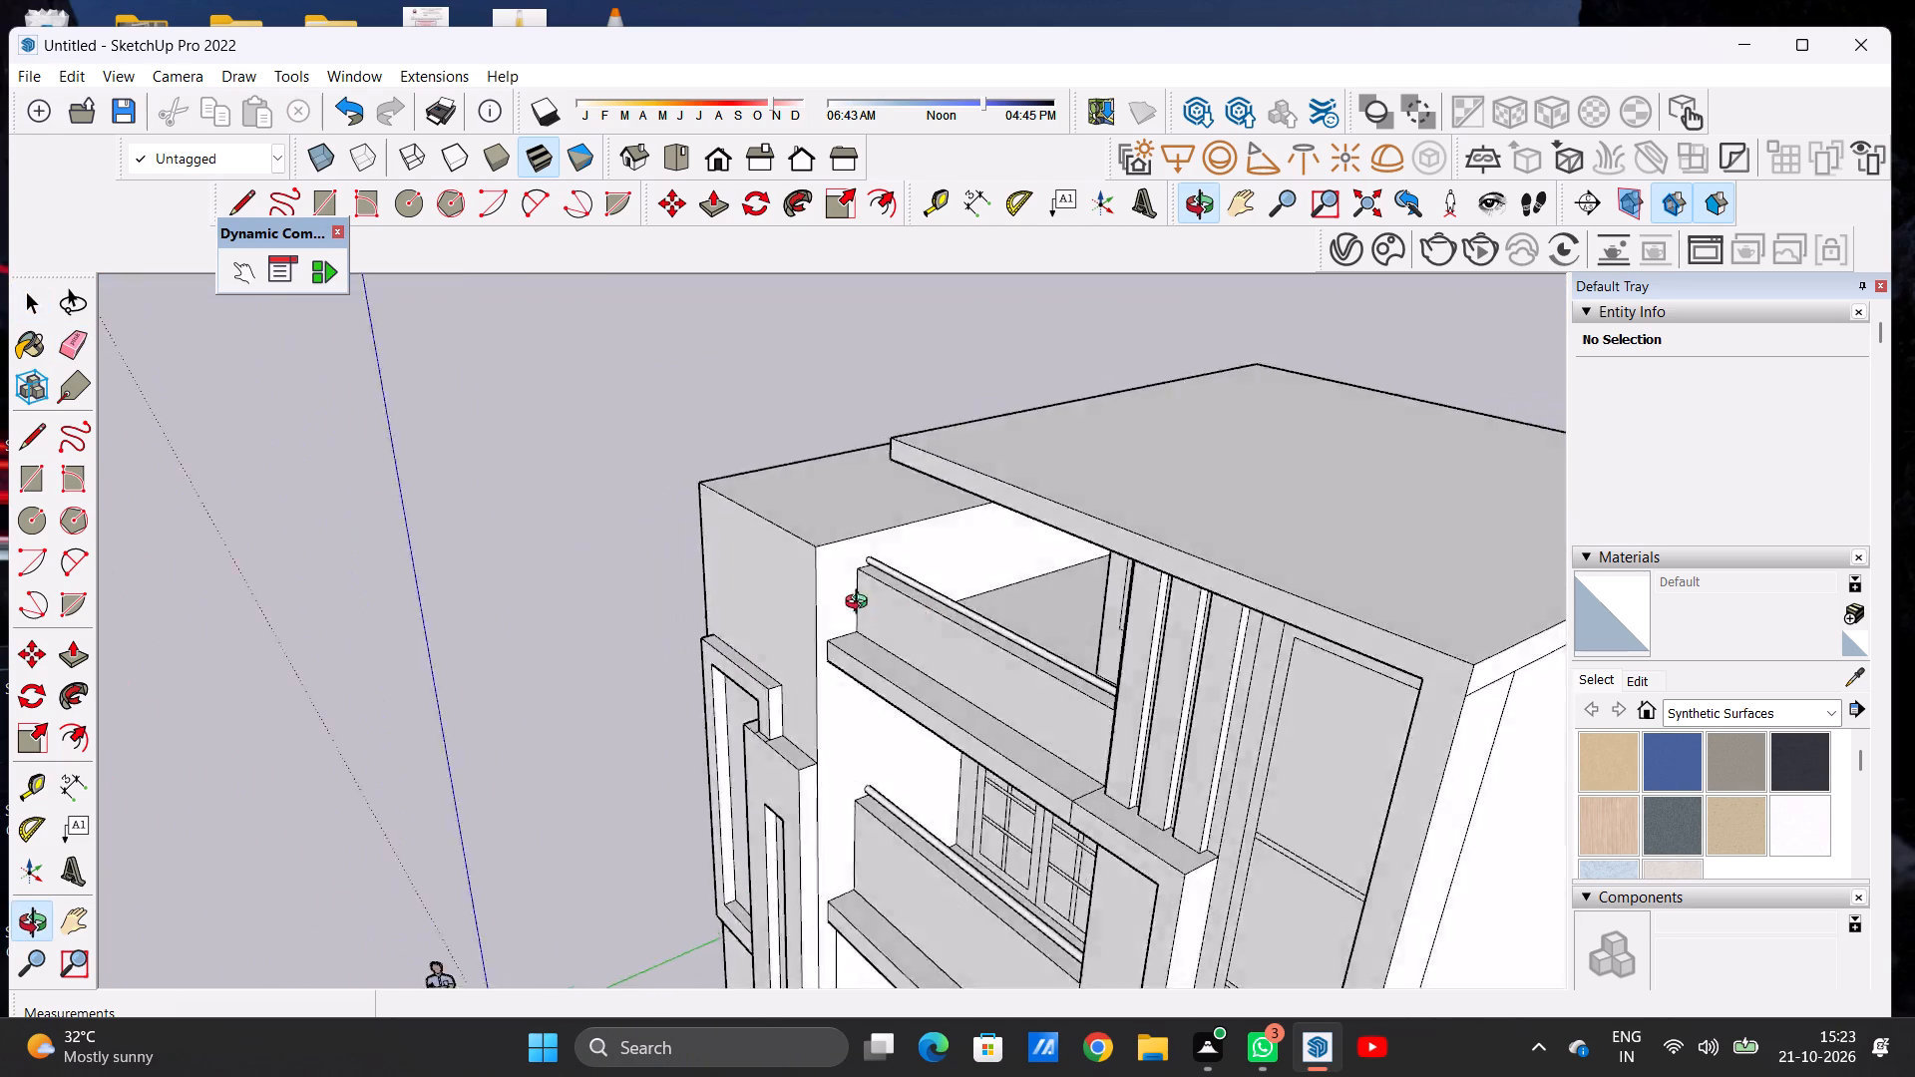
middle_click_drag(861, 604, 742, 613)
scroll(799, 486, "down", 16)
middle_click_drag(1089, 601, 453, 591)
scroll(833, 586, "up", 6)
middle_click_drag(945, 513, 591, 658)
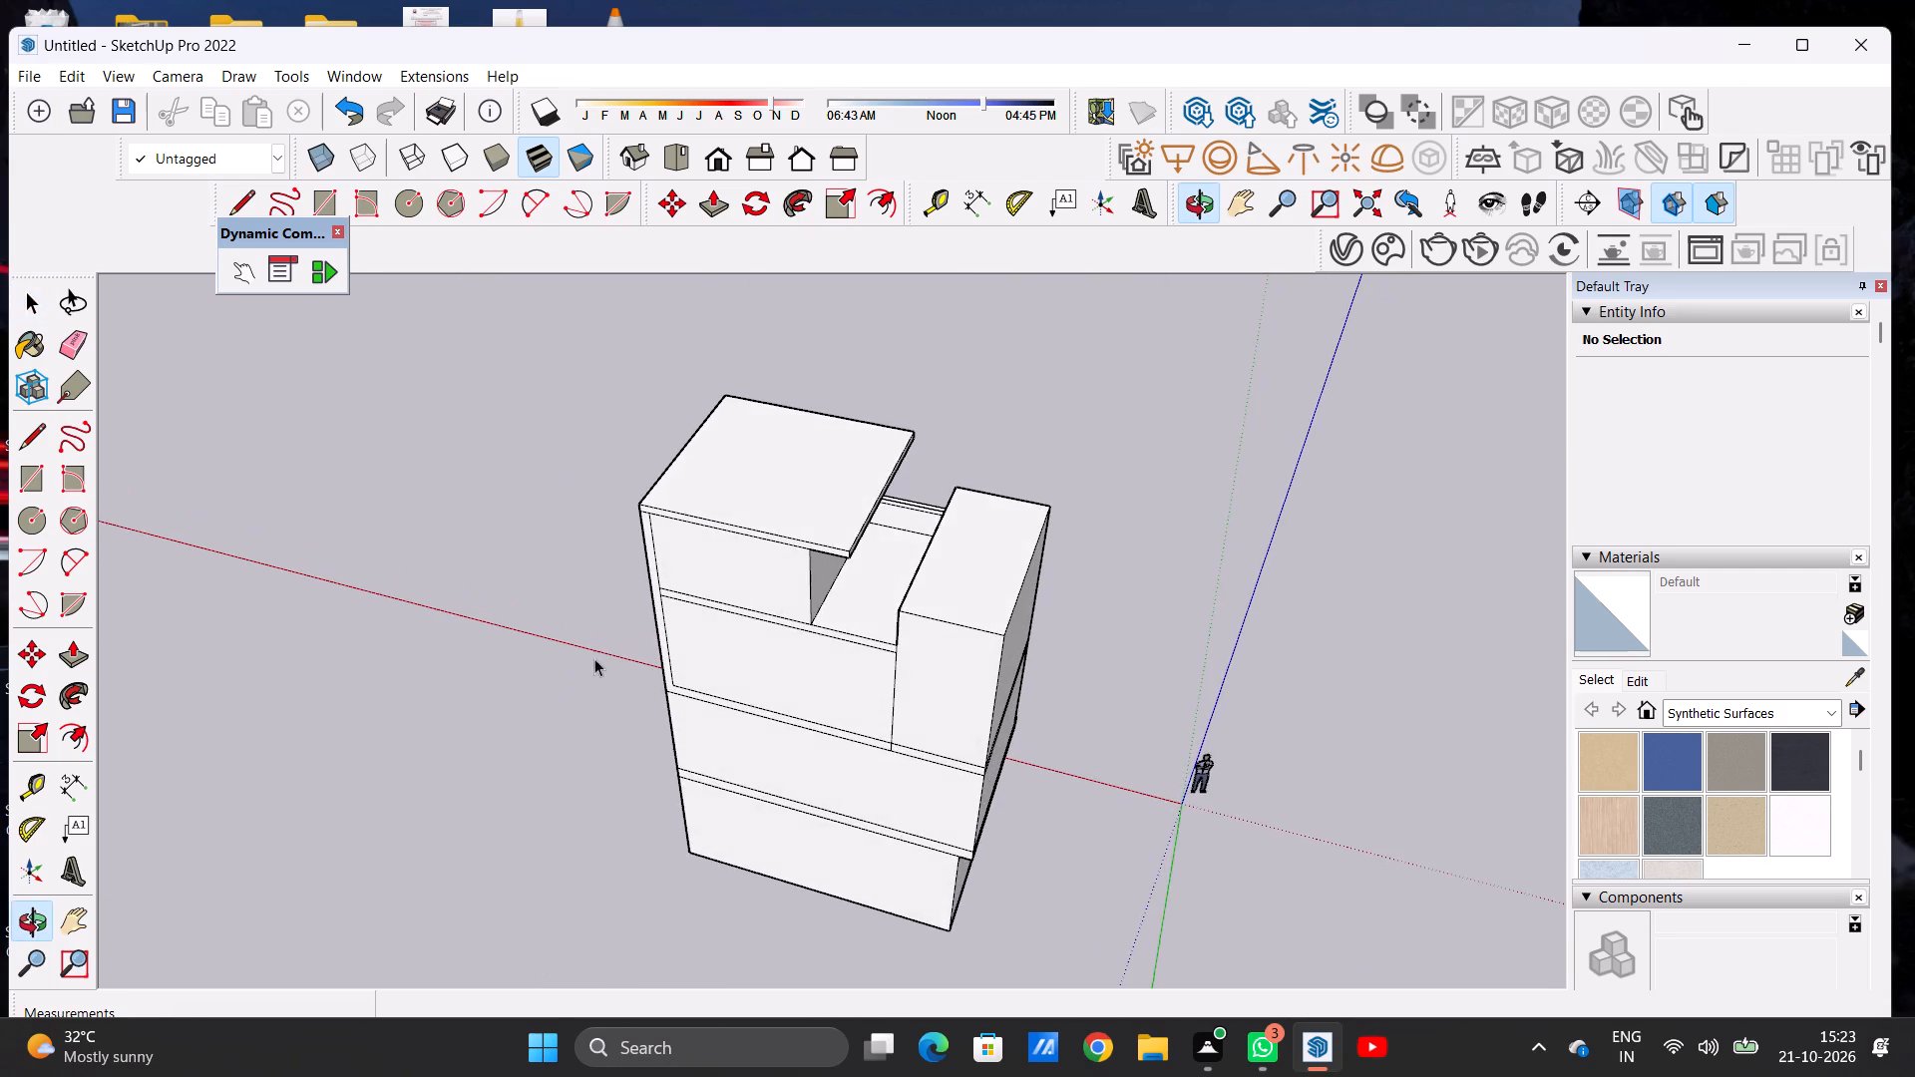
scroll(843, 606, "up", 8)
middle_click_drag(880, 602, 986, 623)
scroll(986, 636, "up", 2)
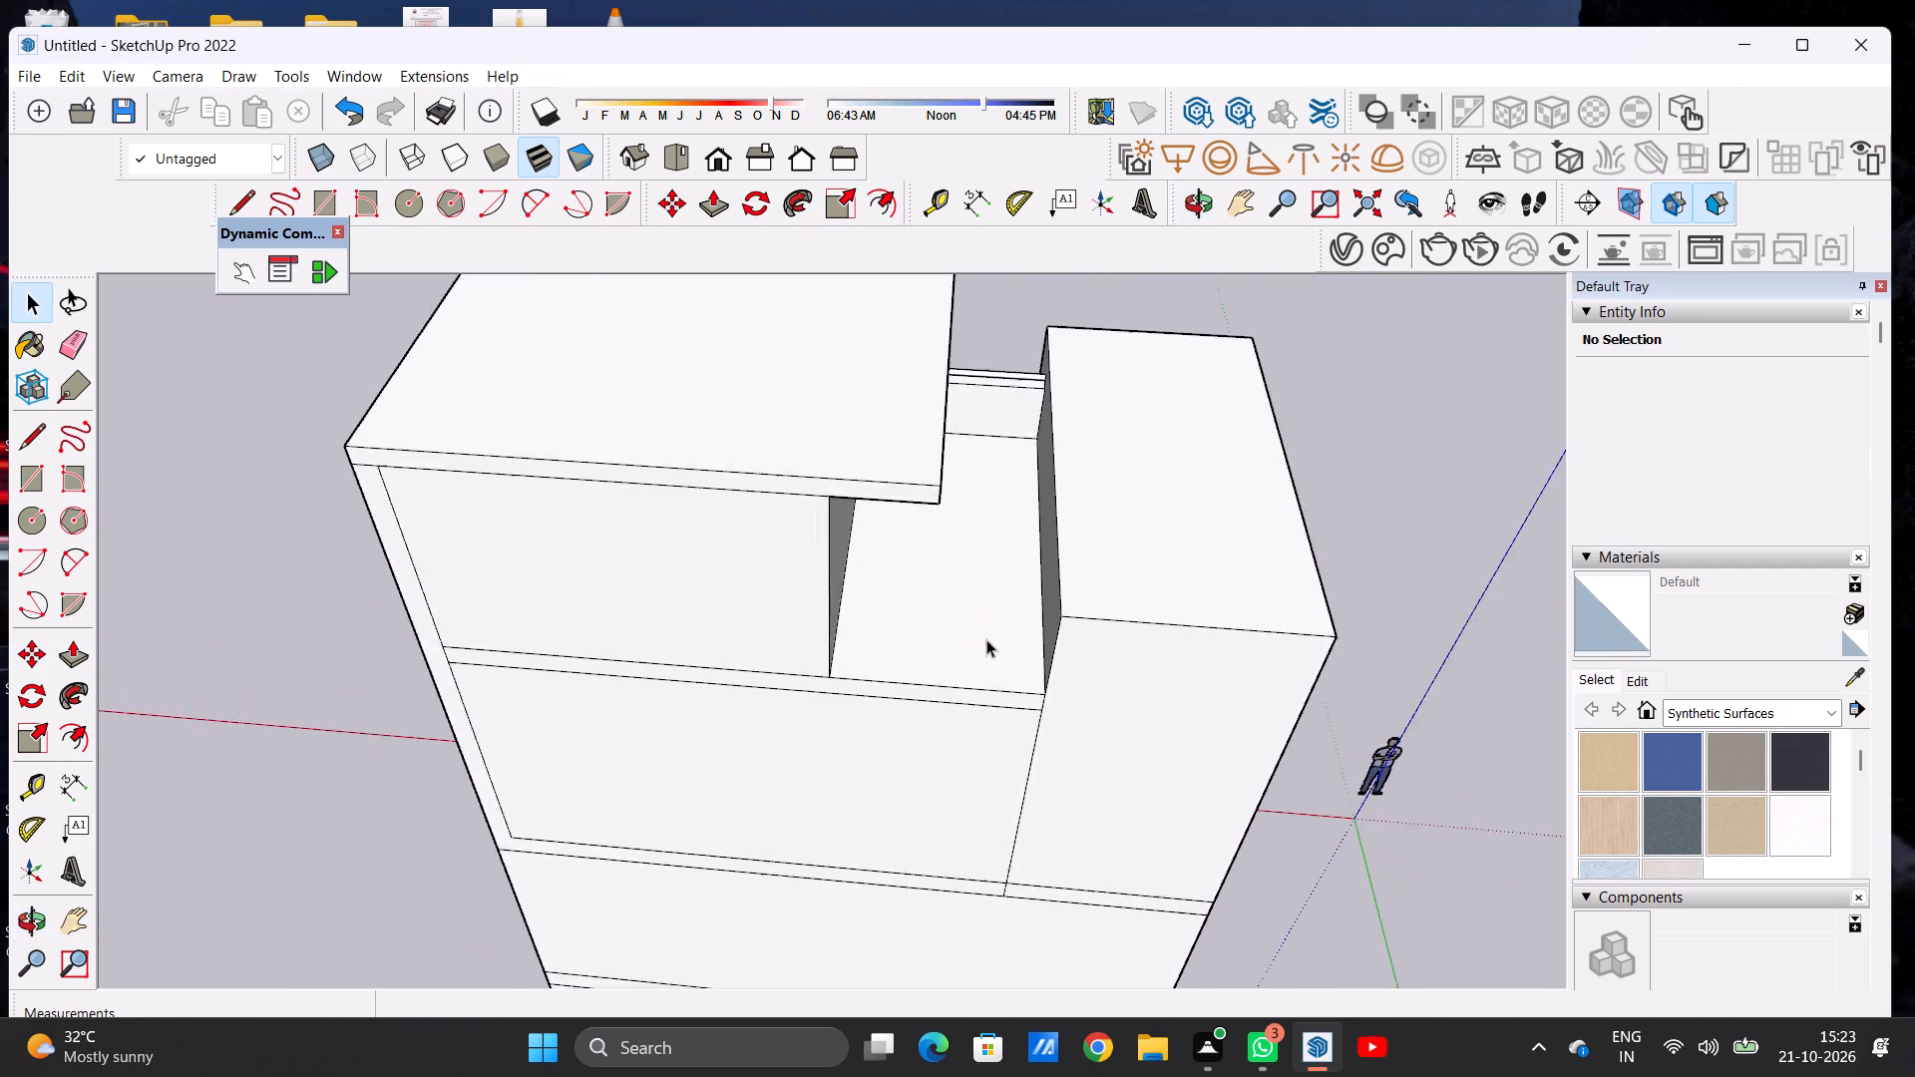
scroll(986, 639, "up", 4)
key("l")
scroll(987, 646, "up", 4)
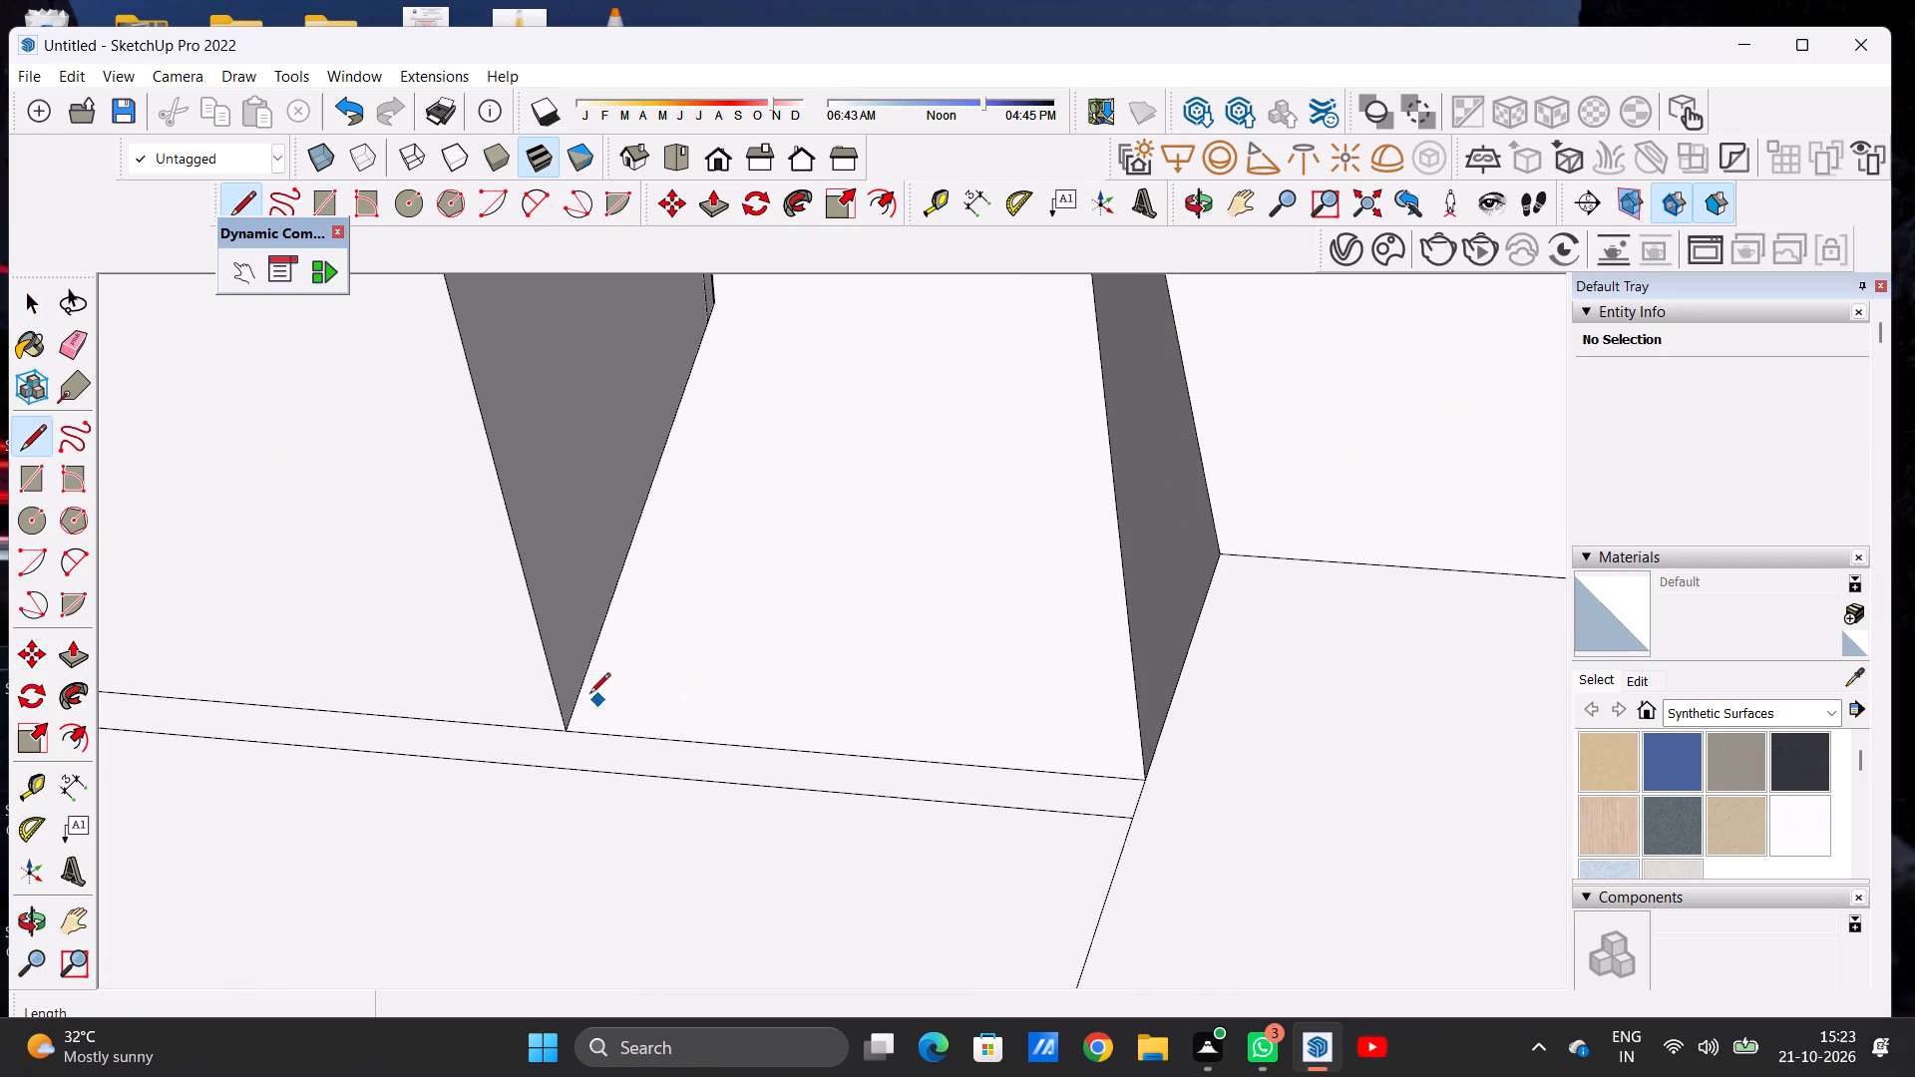
left_click(580, 691)
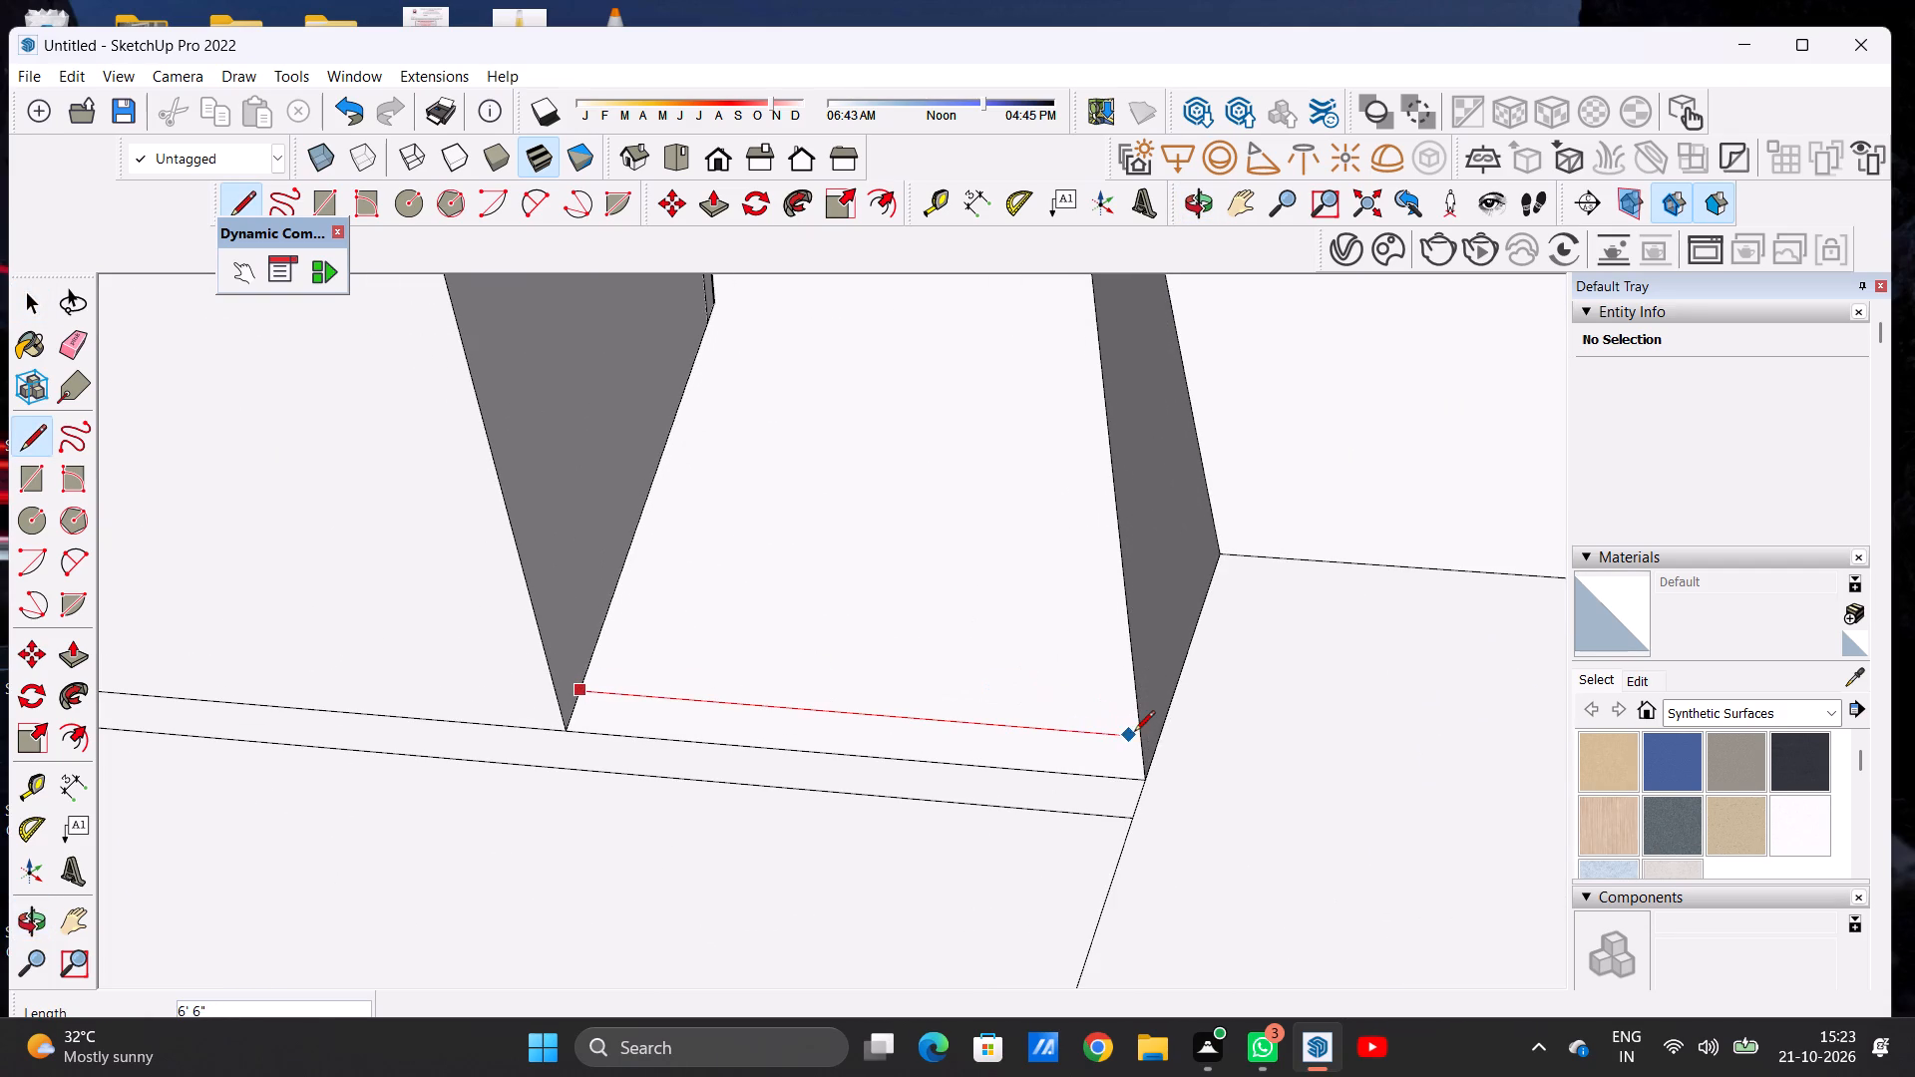
left_click(1134, 733)
key("space")
Pull the narrow rear strip of the terrace floor up to the adjoining block's roof level to form a back parapet.
type("P")
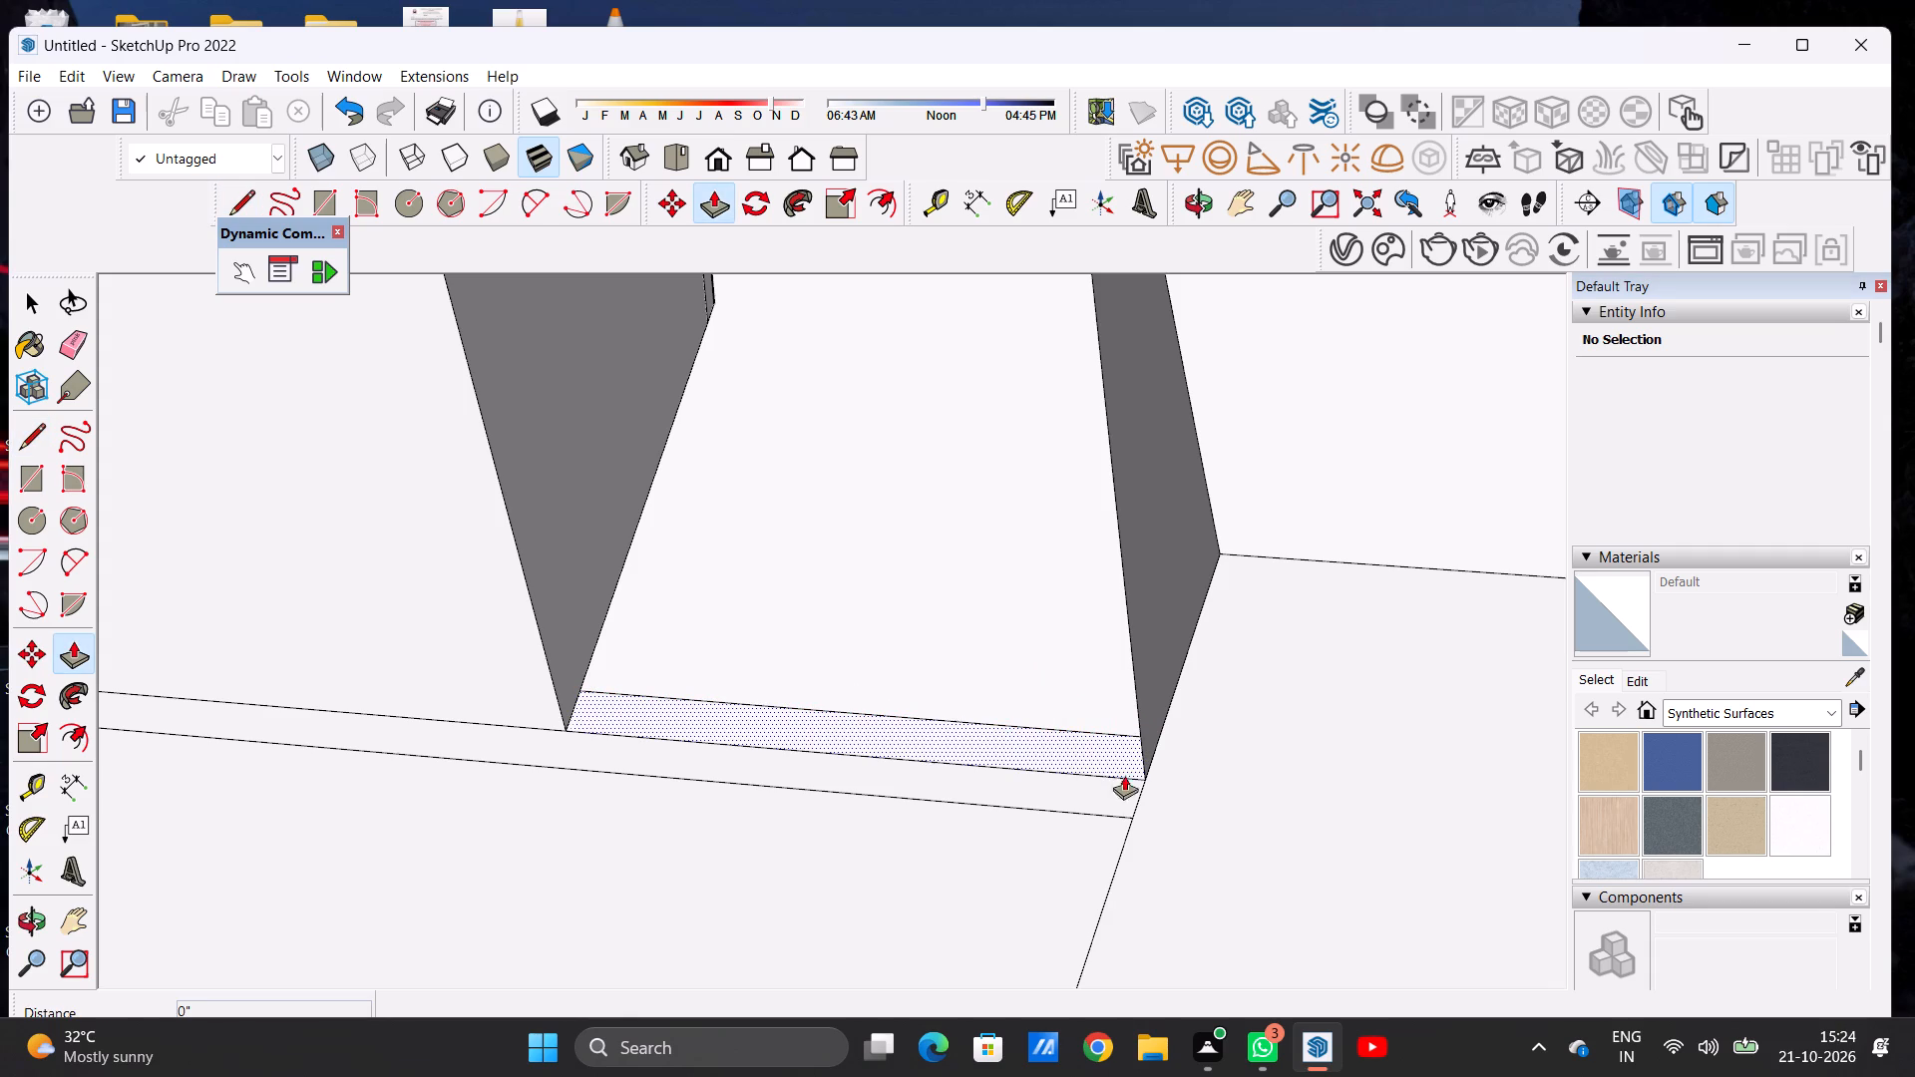
left_click(1126, 761)
scroll(1161, 618, "down", 5)
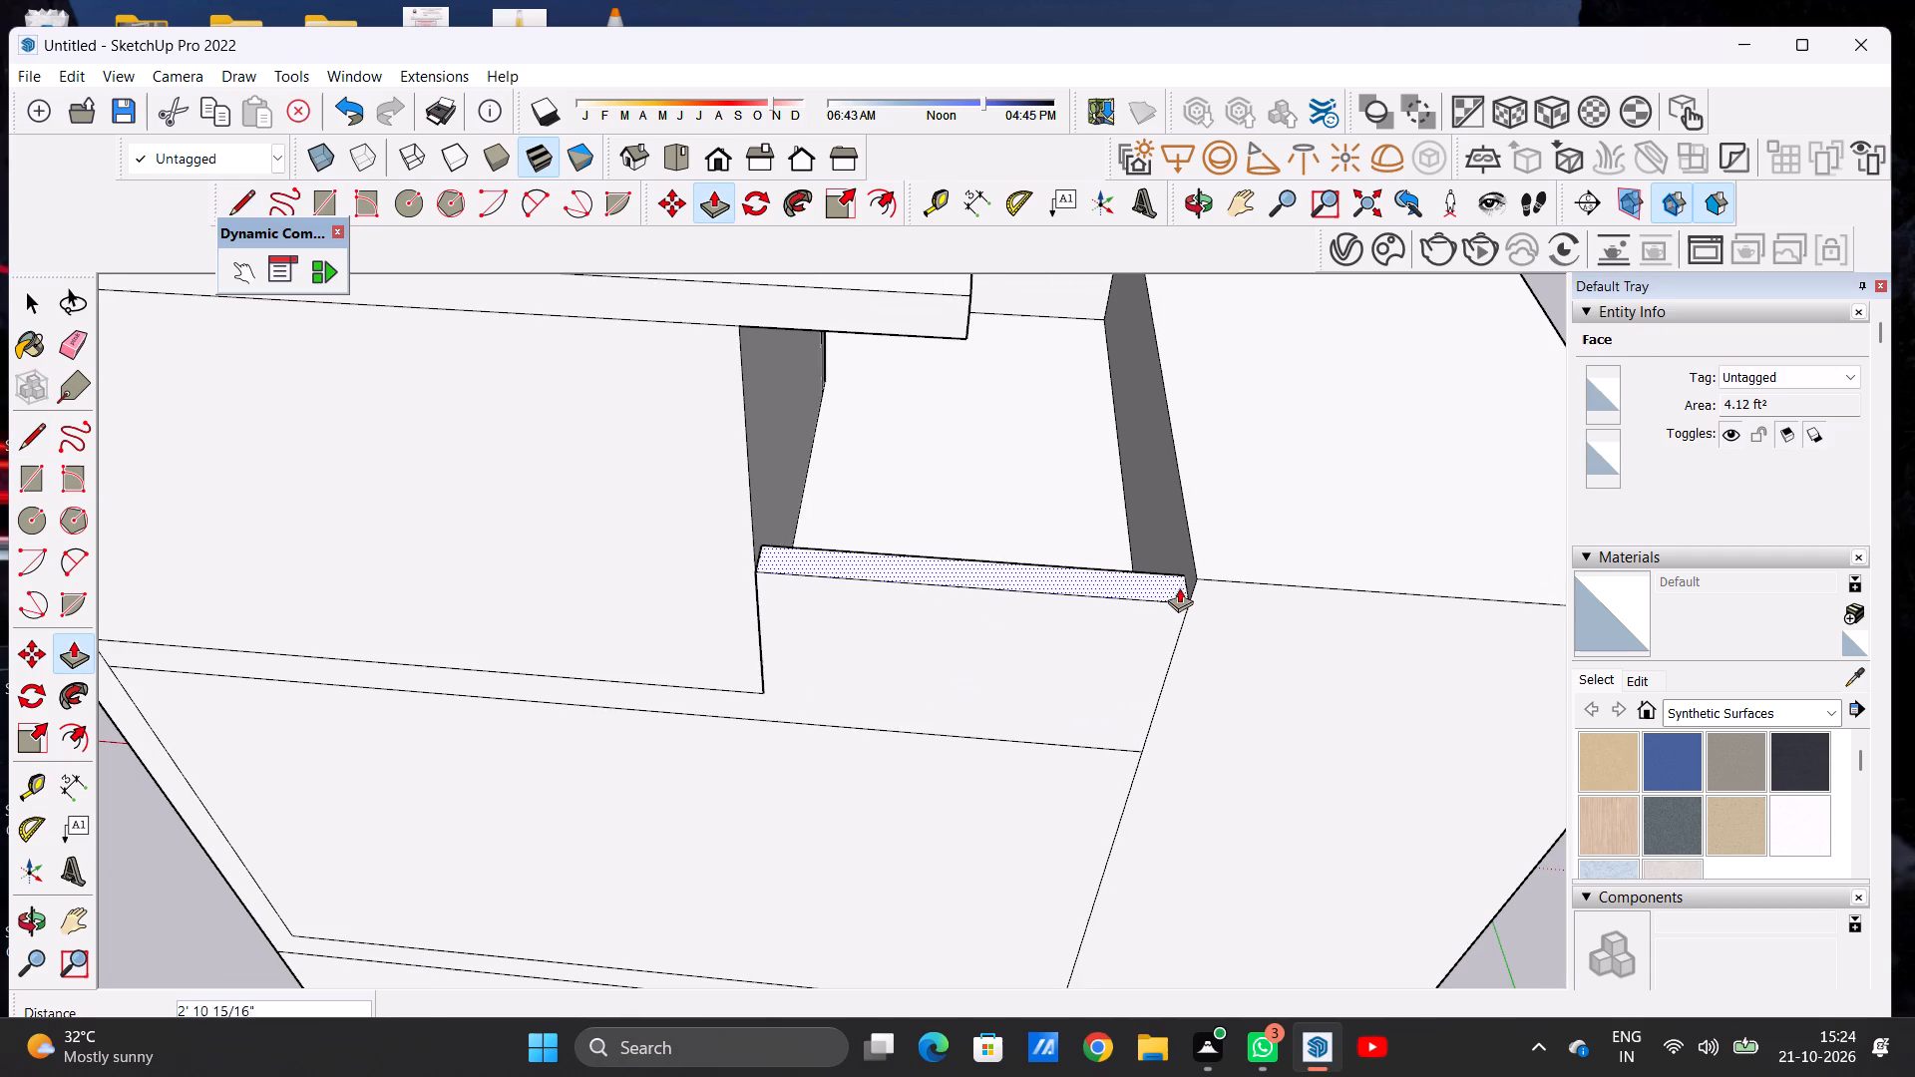
left_click(1201, 571)
key("space")
scroll(1016, 617, "down", 7)
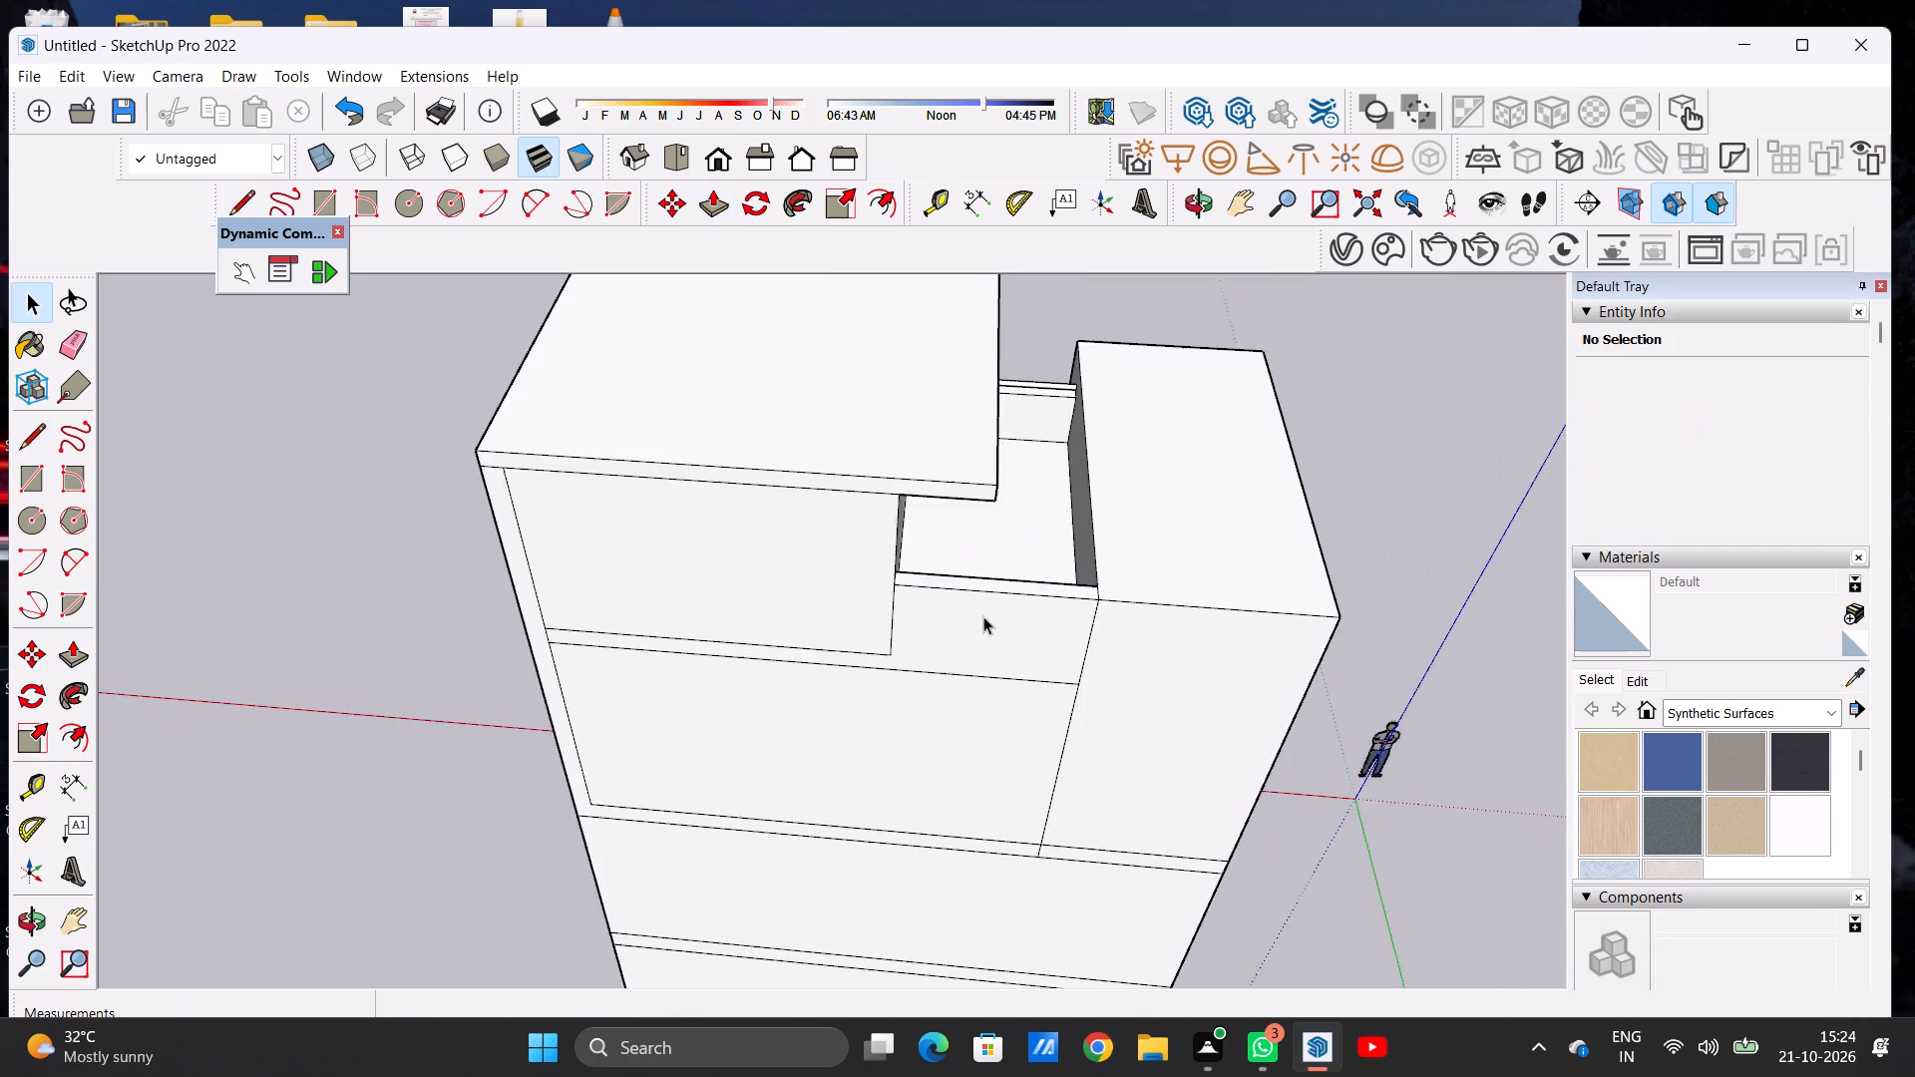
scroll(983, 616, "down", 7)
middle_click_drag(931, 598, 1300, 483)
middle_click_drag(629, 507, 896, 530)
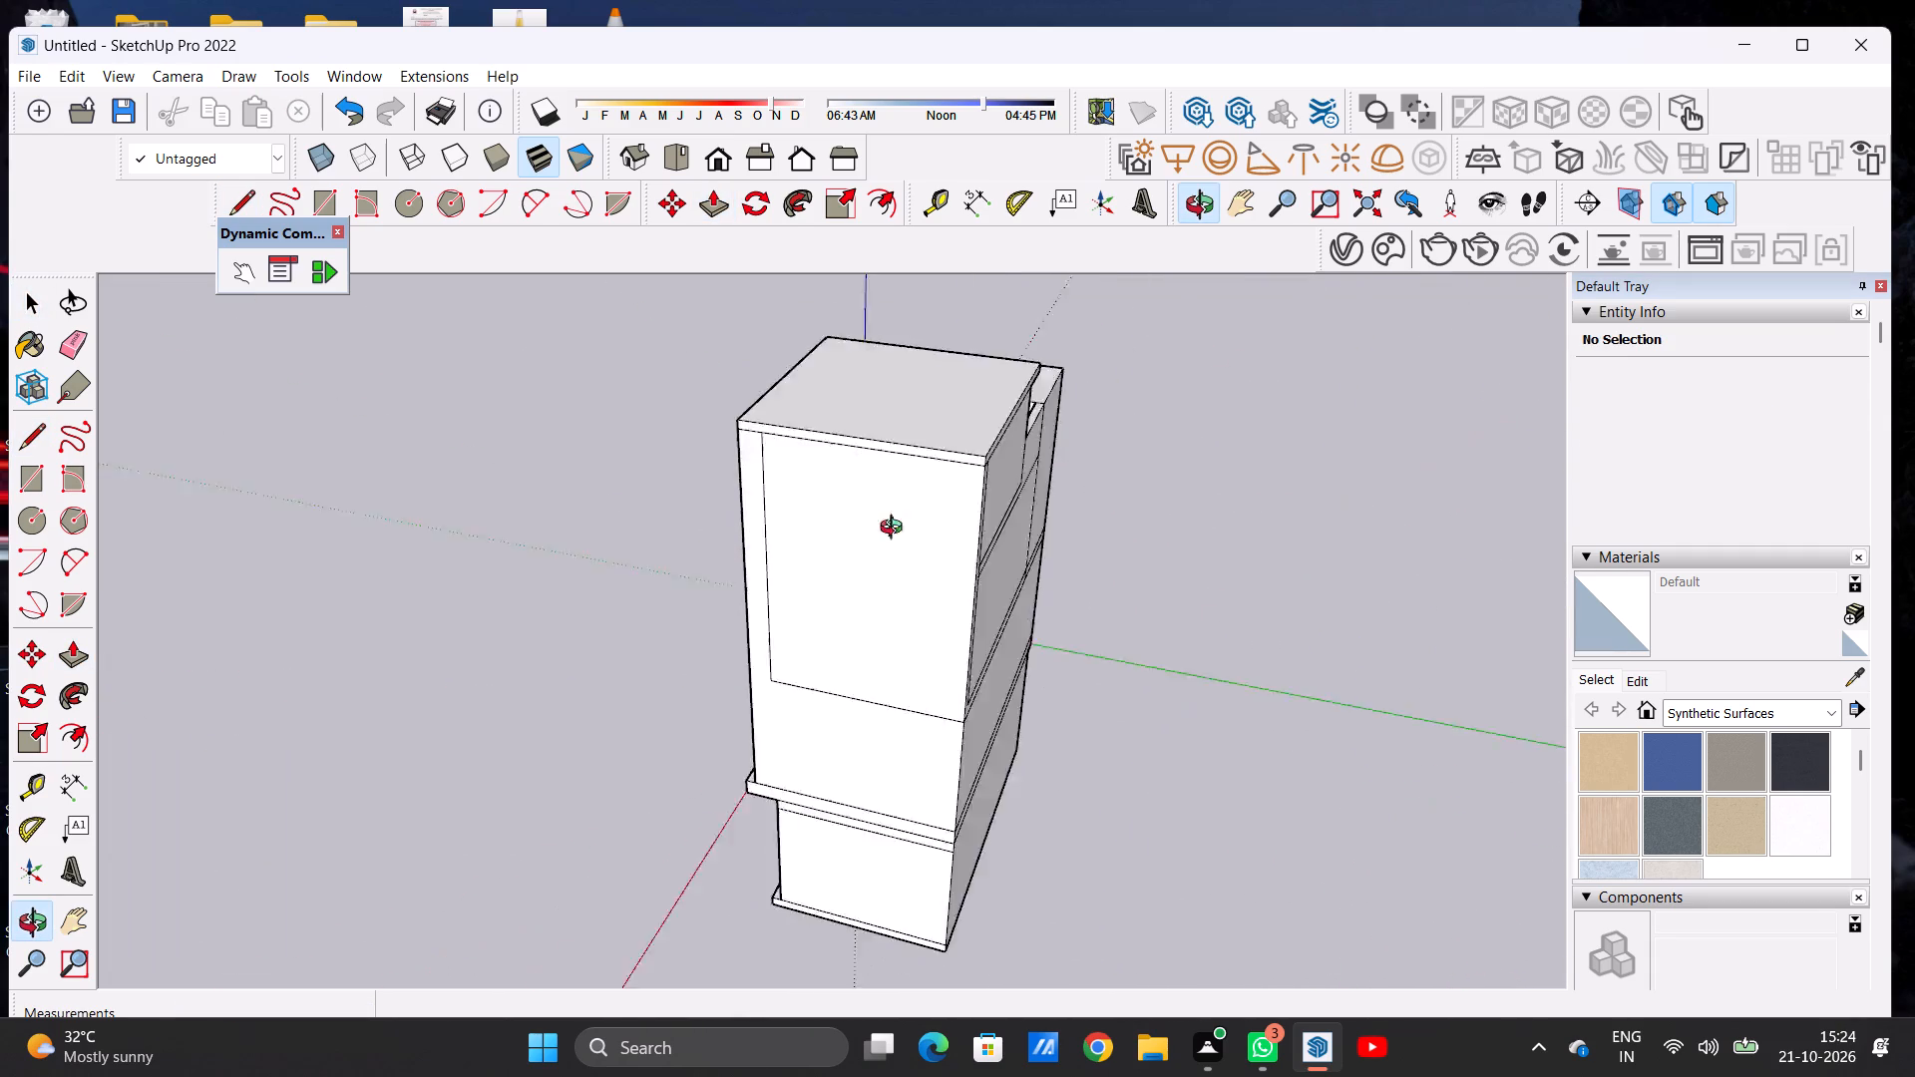
Erase the leftover vertical and lower horizontal outline lines, including the last fragment, on the taller block's outer side wall.
middle_click_drag(896, 530, 1230, 448)
middle_click_drag(777, 489, 1261, 466)
scroll(844, 603, "down", 4)
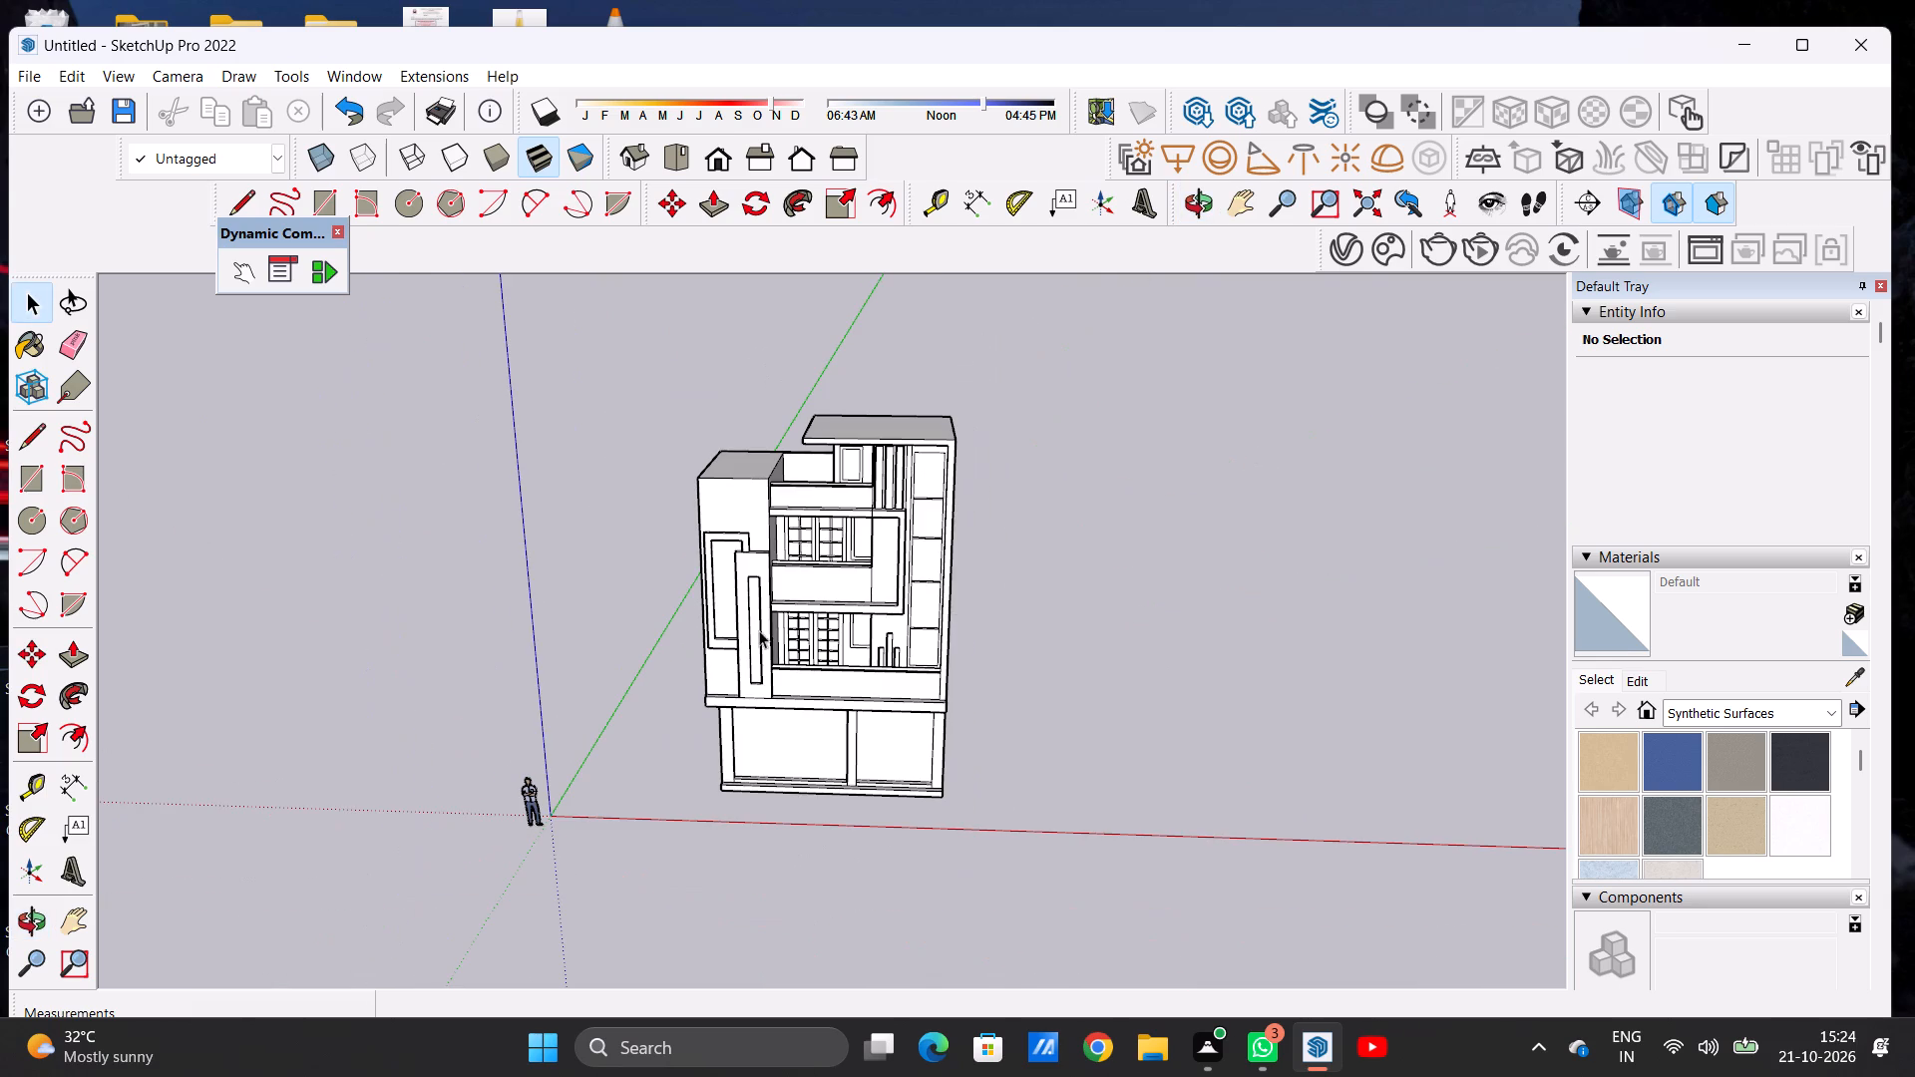
middle_click_drag(991, 535, 1055, 437)
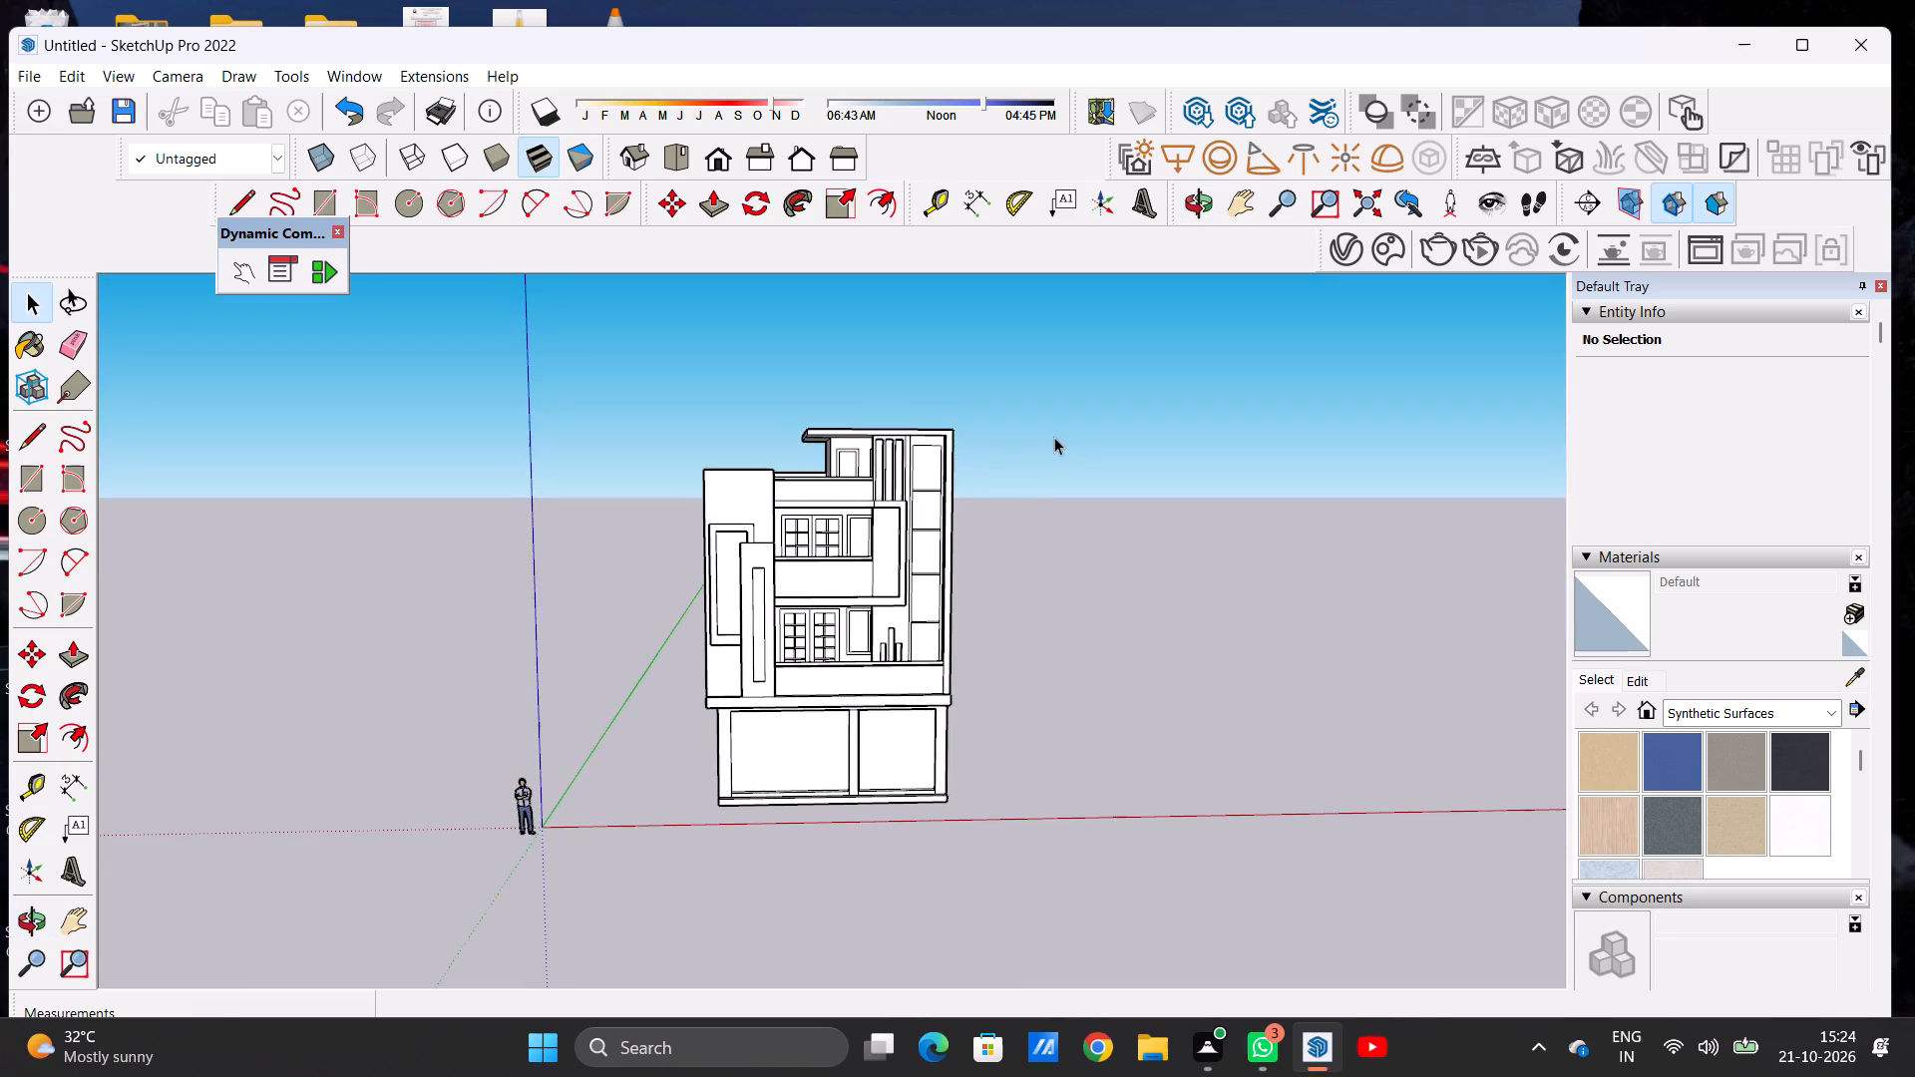
scroll(730, 759, "down", 8)
scroll(739, 770, "up", 8)
scroll(992, 473, "up", 4)
middle_click_drag(1034, 561, 844, 678)
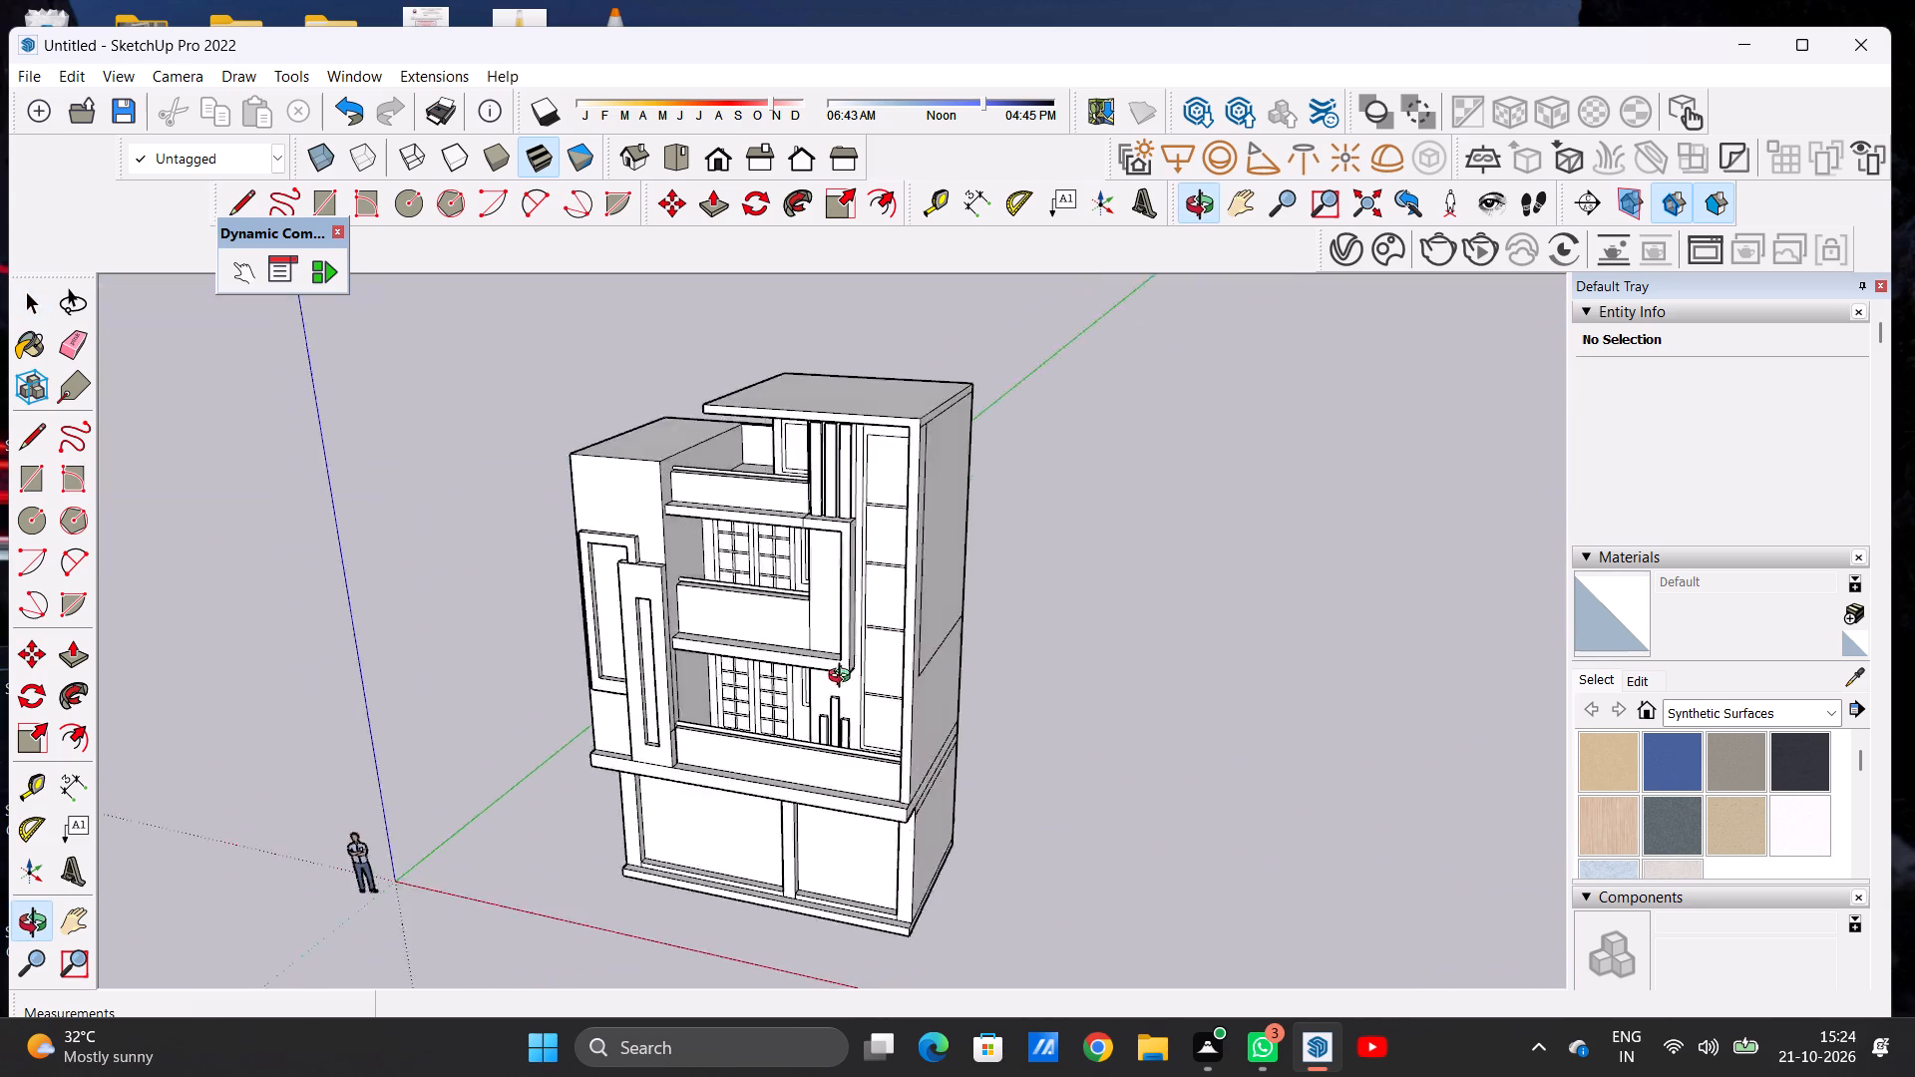
middle_click_drag(844, 678, 980, 611)
scroll(700, 625, "down", 5)
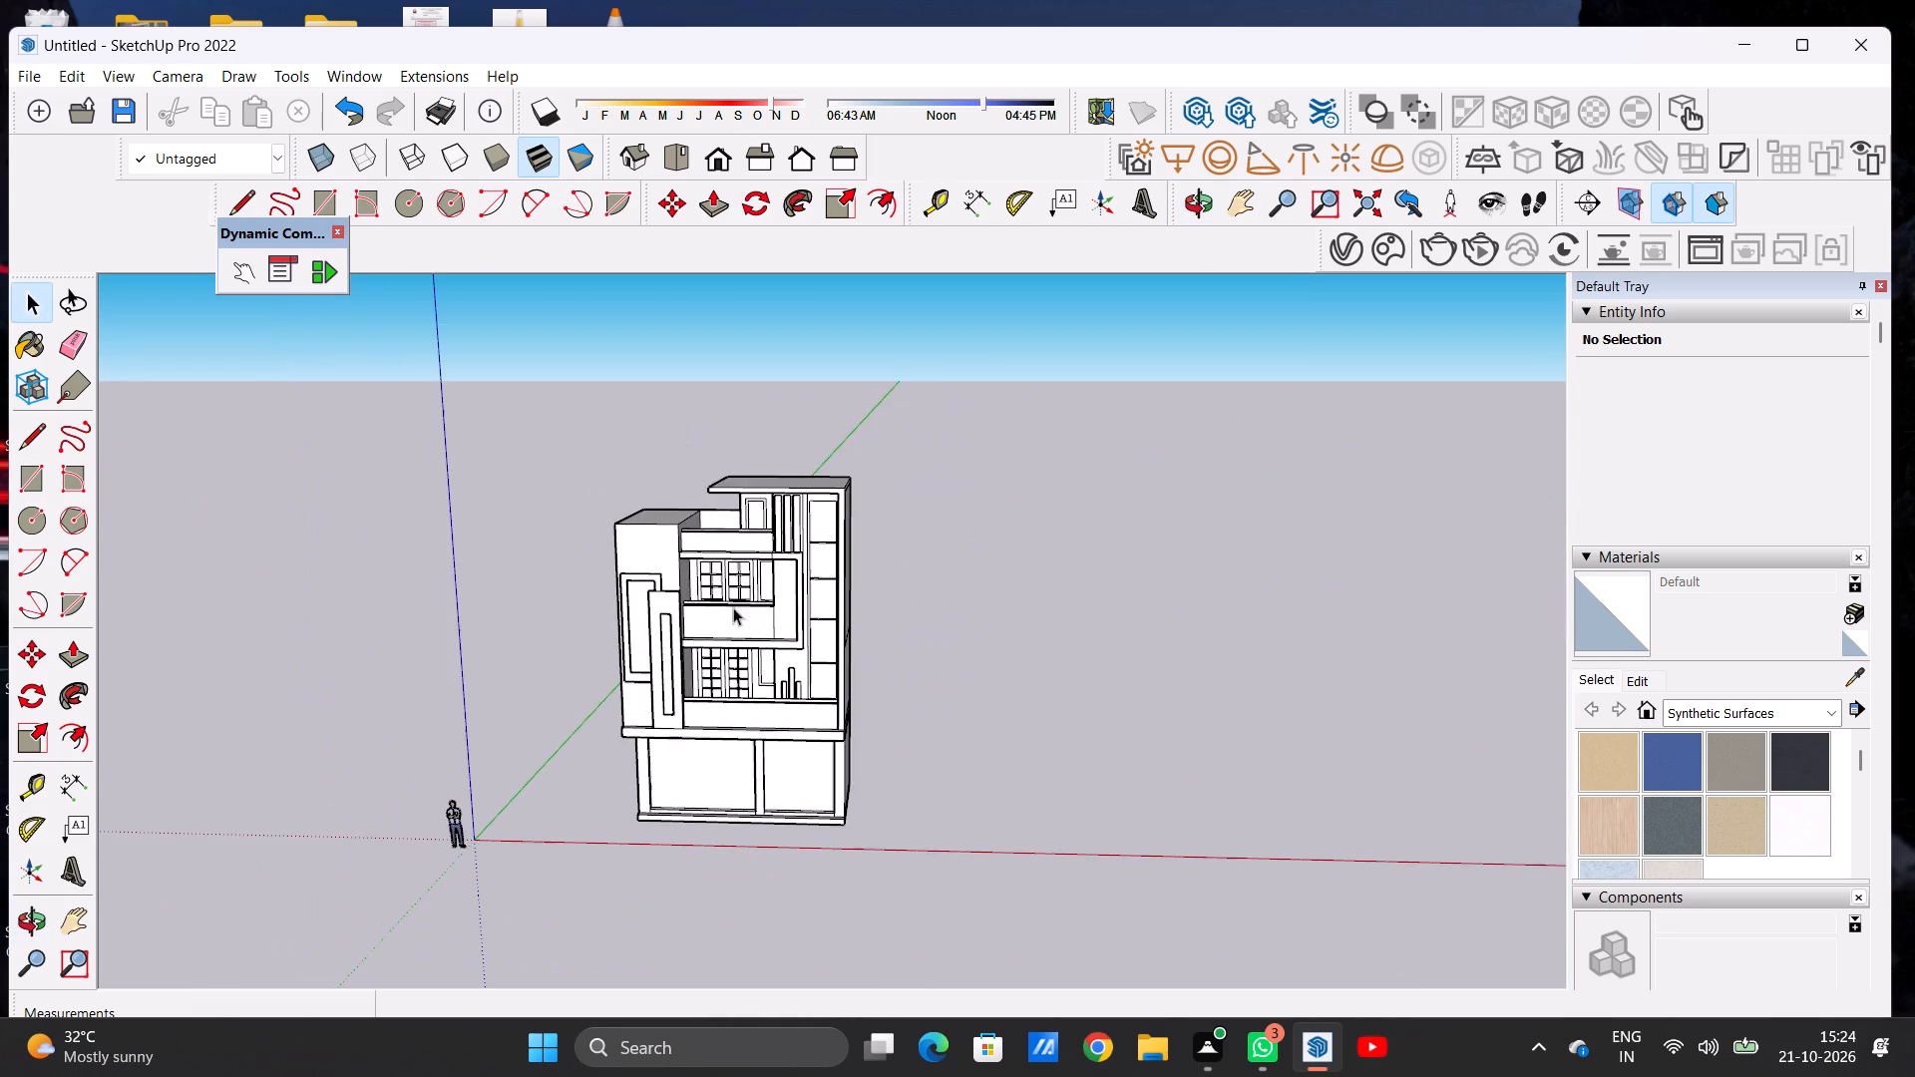
middle_click_drag(974, 606, 634, 591)
scroll(882, 617, "up", 5)
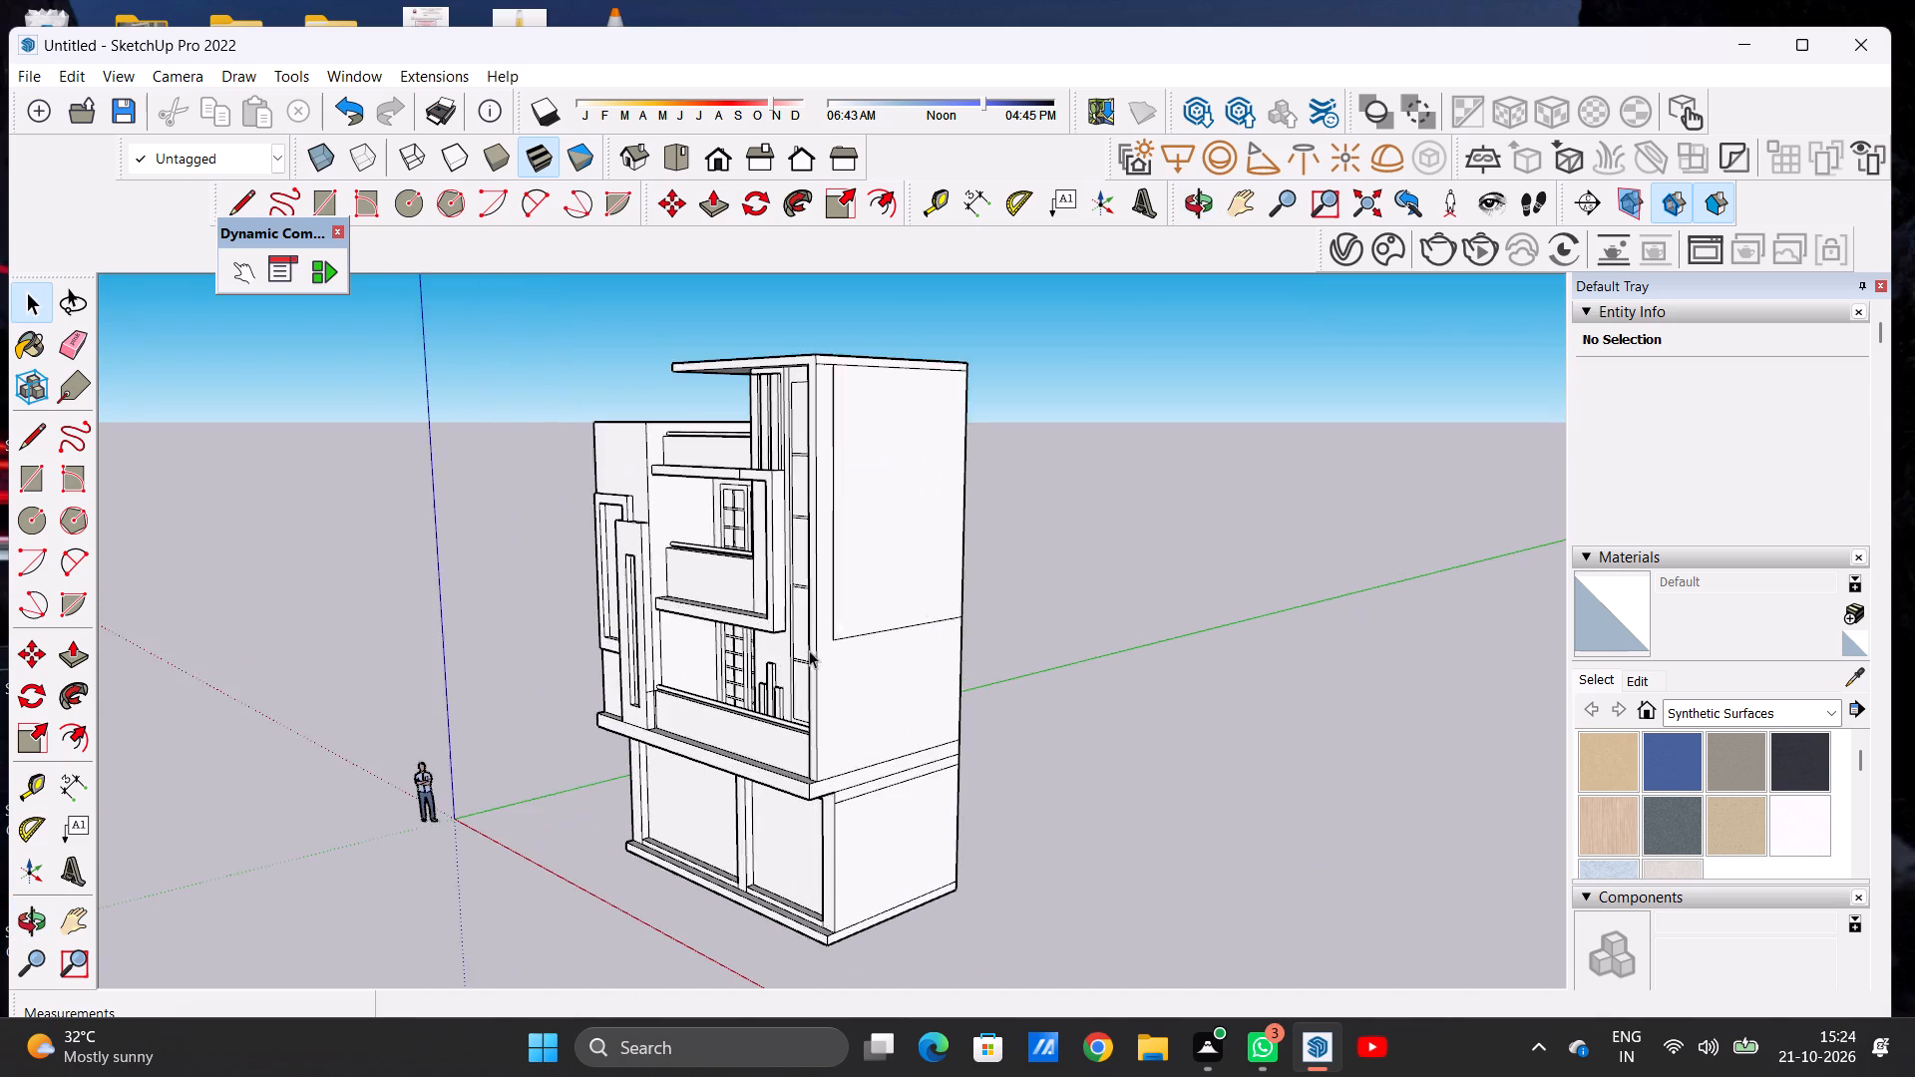
scroll(916, 603, "up", 4)
key("e")
left_click(864, 642)
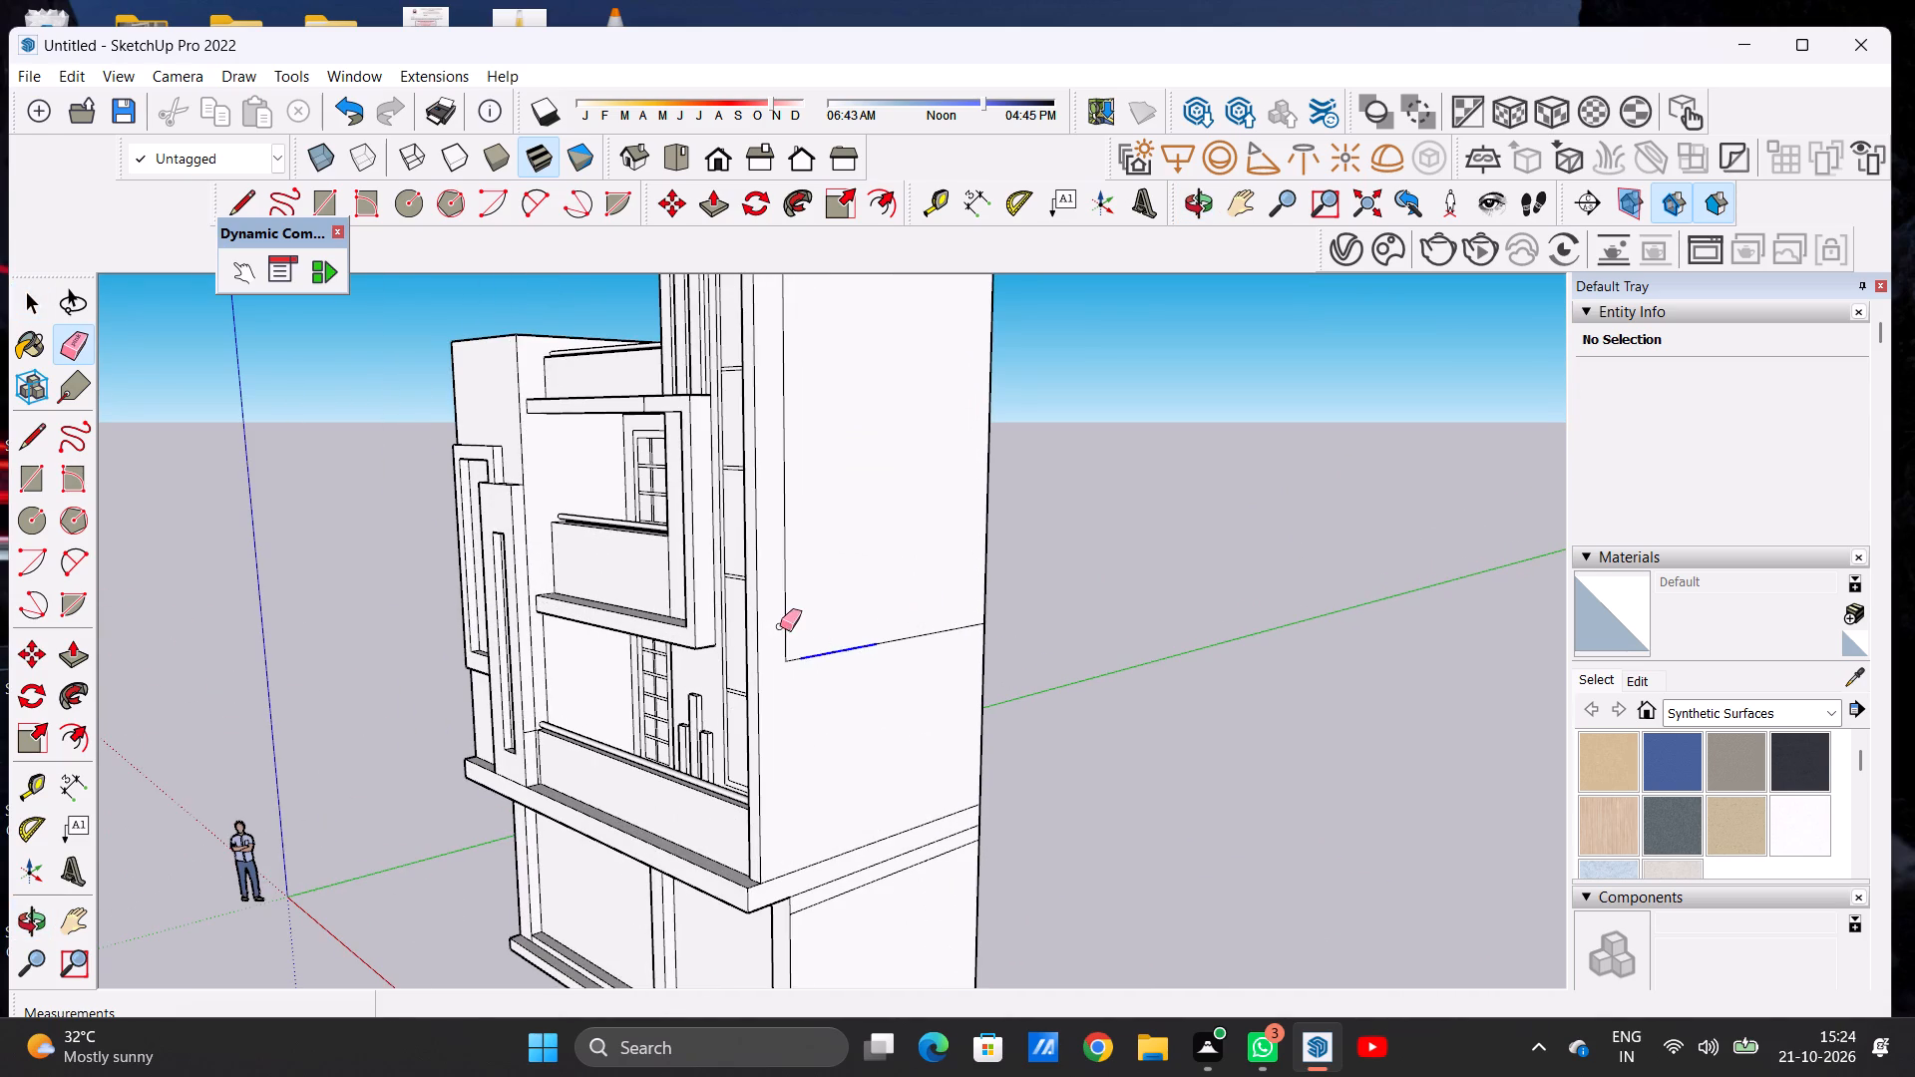
left_click_drag(778, 626, 788, 647)
left_click_drag(796, 654, 799, 670)
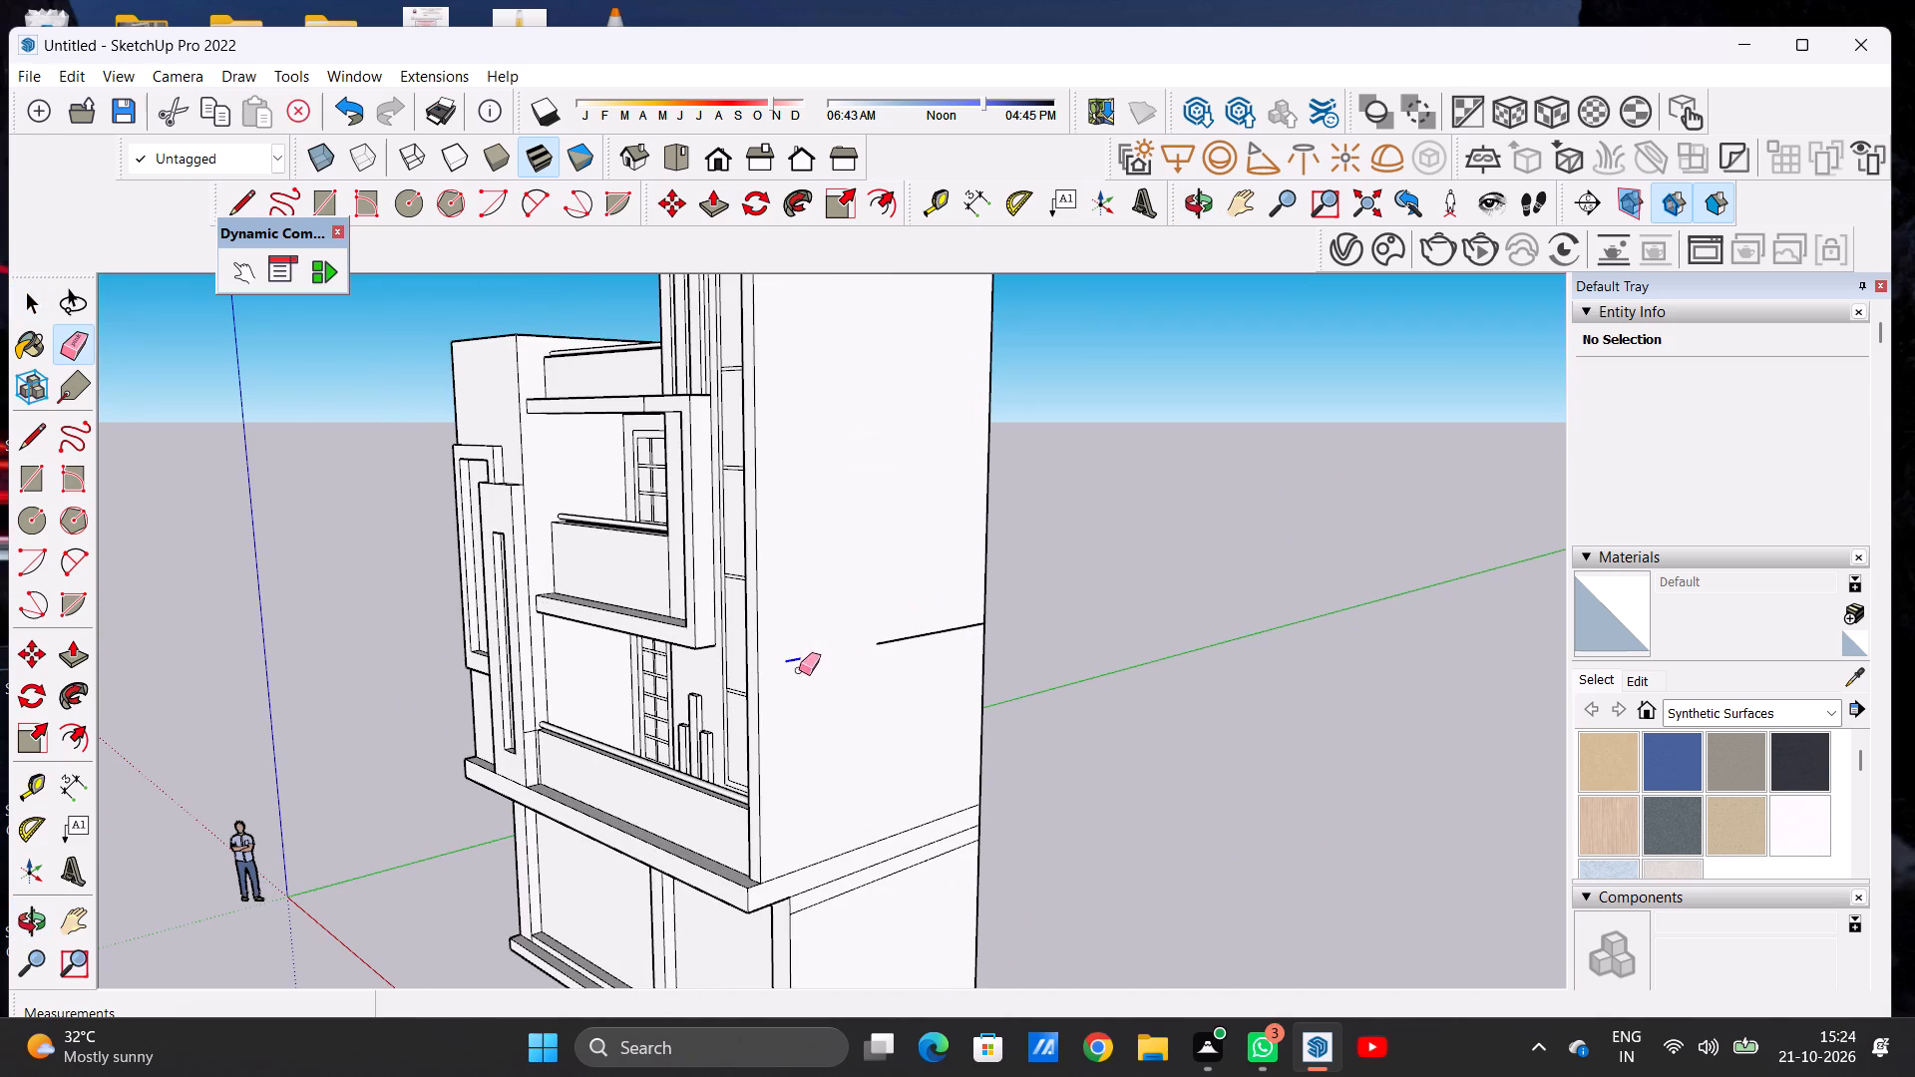
left_click_drag(887, 637, 894, 654)
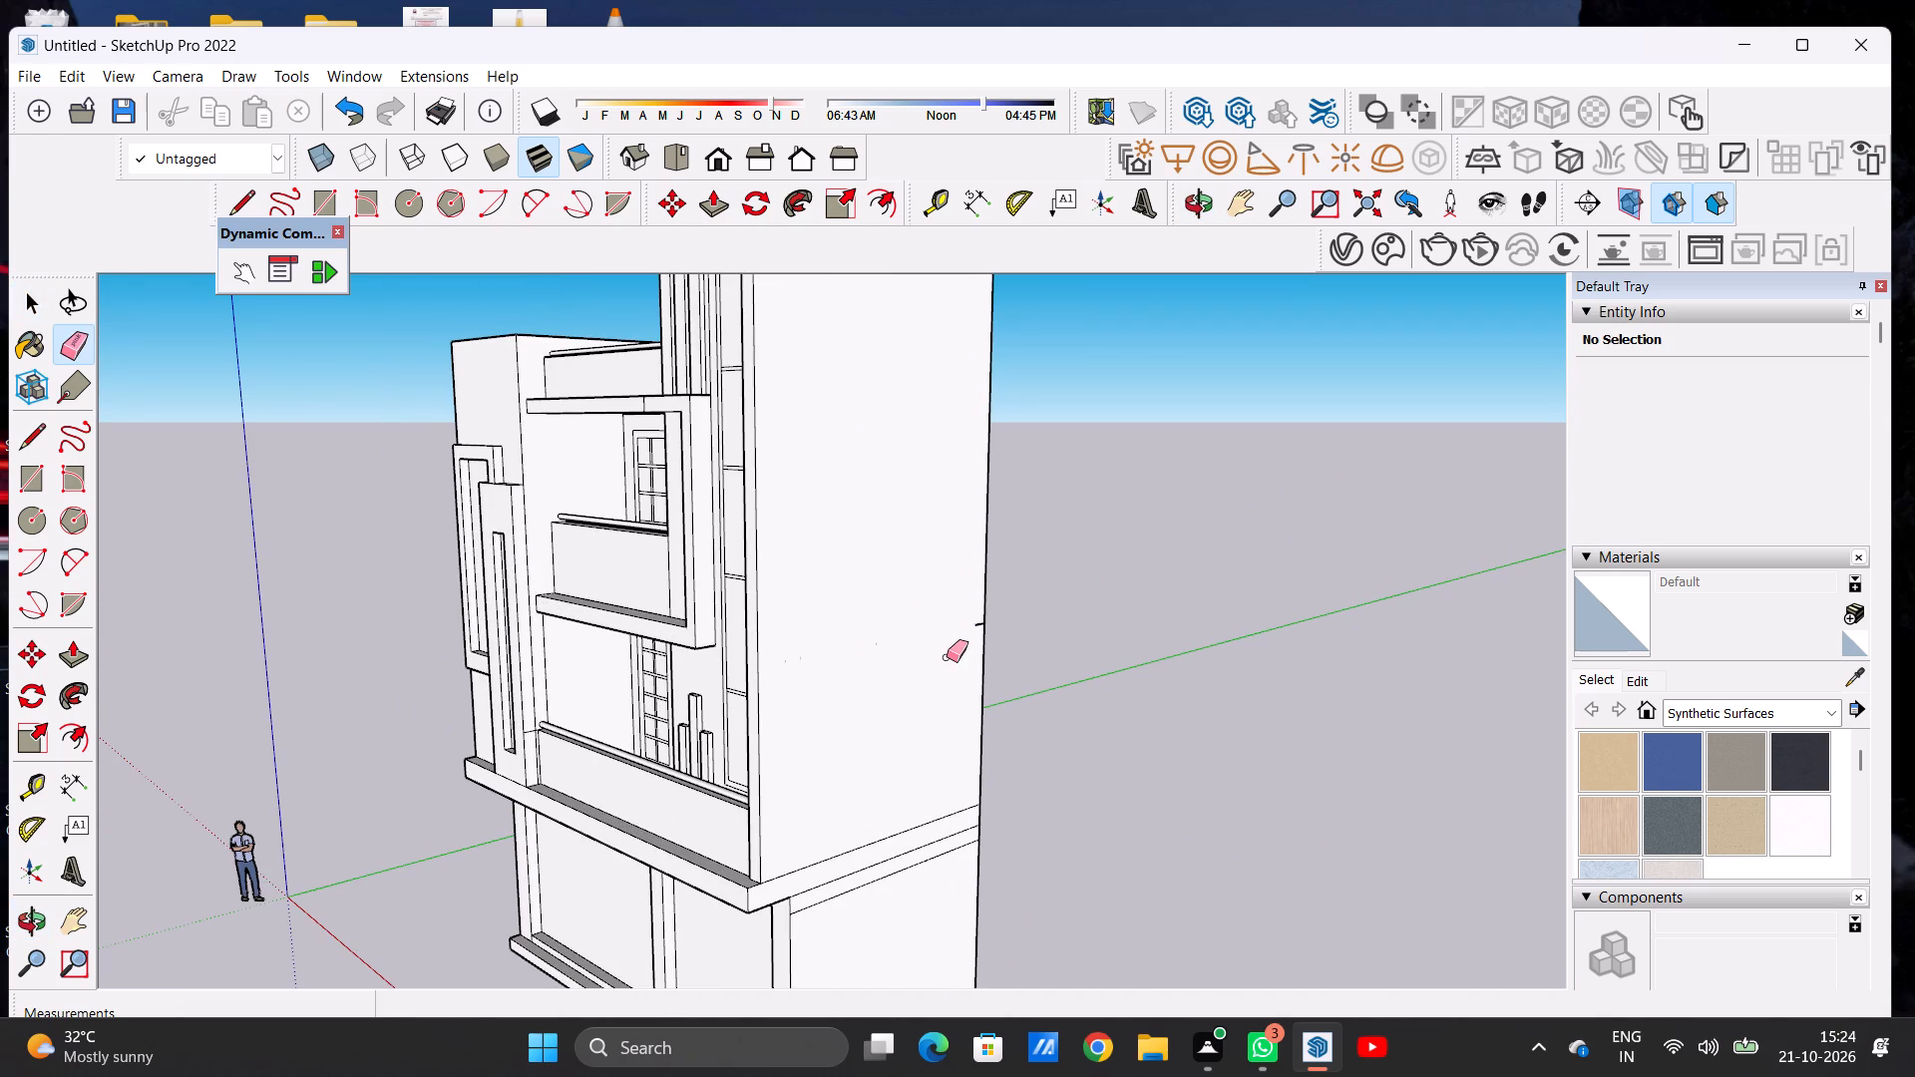
scroll(947, 657, "up", 14)
left_click_drag(1004, 570, 1004, 592)
scroll(866, 599, "down", 3)
scroll(866, 599, "up", 1)
scroll(866, 599, "down", 5)
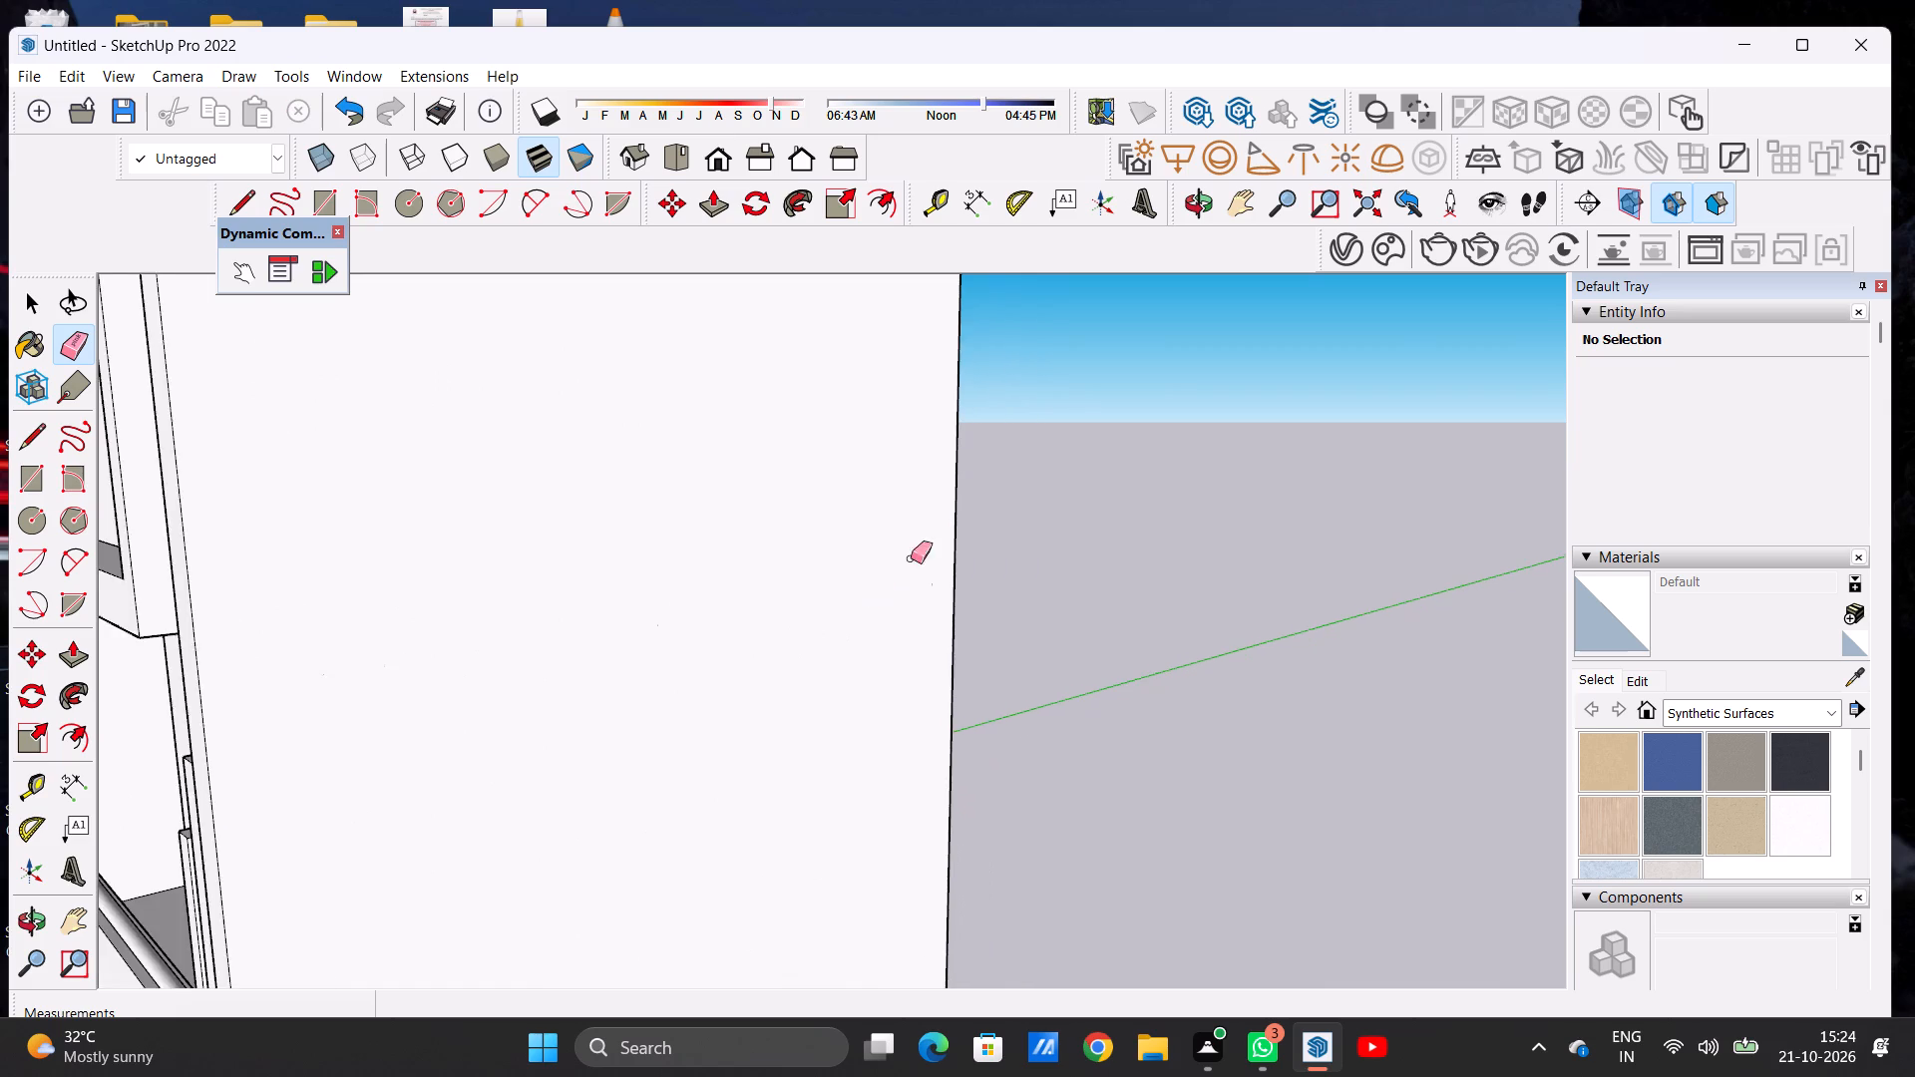
scroll(911, 558, "down", 2)
scroll(941, 540, "up", 1)
scroll(941, 540, "down", 11)
scroll(1068, 454, "up", 1)
scroll(1071, 454, "down", 6)
key("space")
Erase the two leftover parallel horizontal lines on the outer side wall of the shorter block.
scroll(870, 602, "down", 5)
middle_click_drag(722, 546, 1074, 523)
middle_click_drag(667, 552, 926, 569)
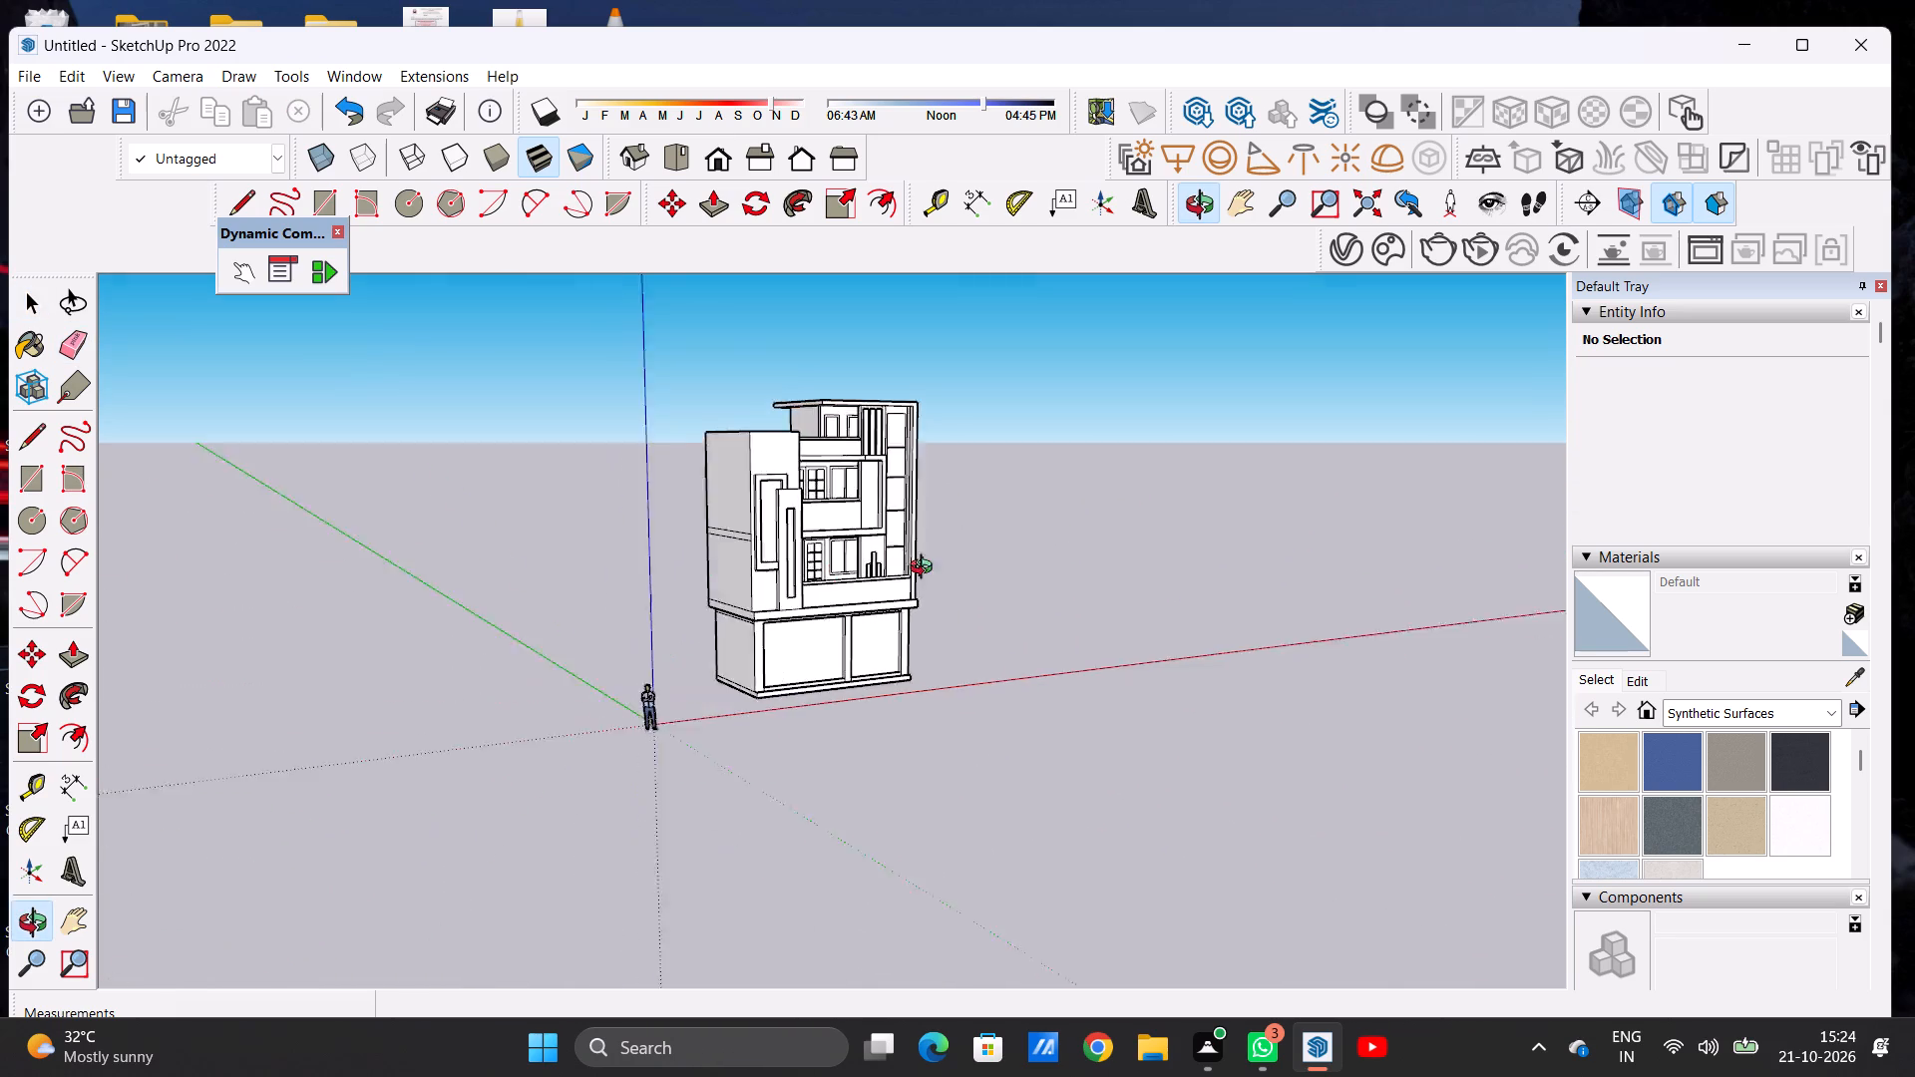
middle_click_drag(926, 569, 737, 565)
scroll(766, 560, "up", 7)
scroll(766, 560, "down", 4)
middle_click_drag(673, 431, 867, 410)
scroll(869, 466, "up", 7)
scroll(808, 420, "down", 6)
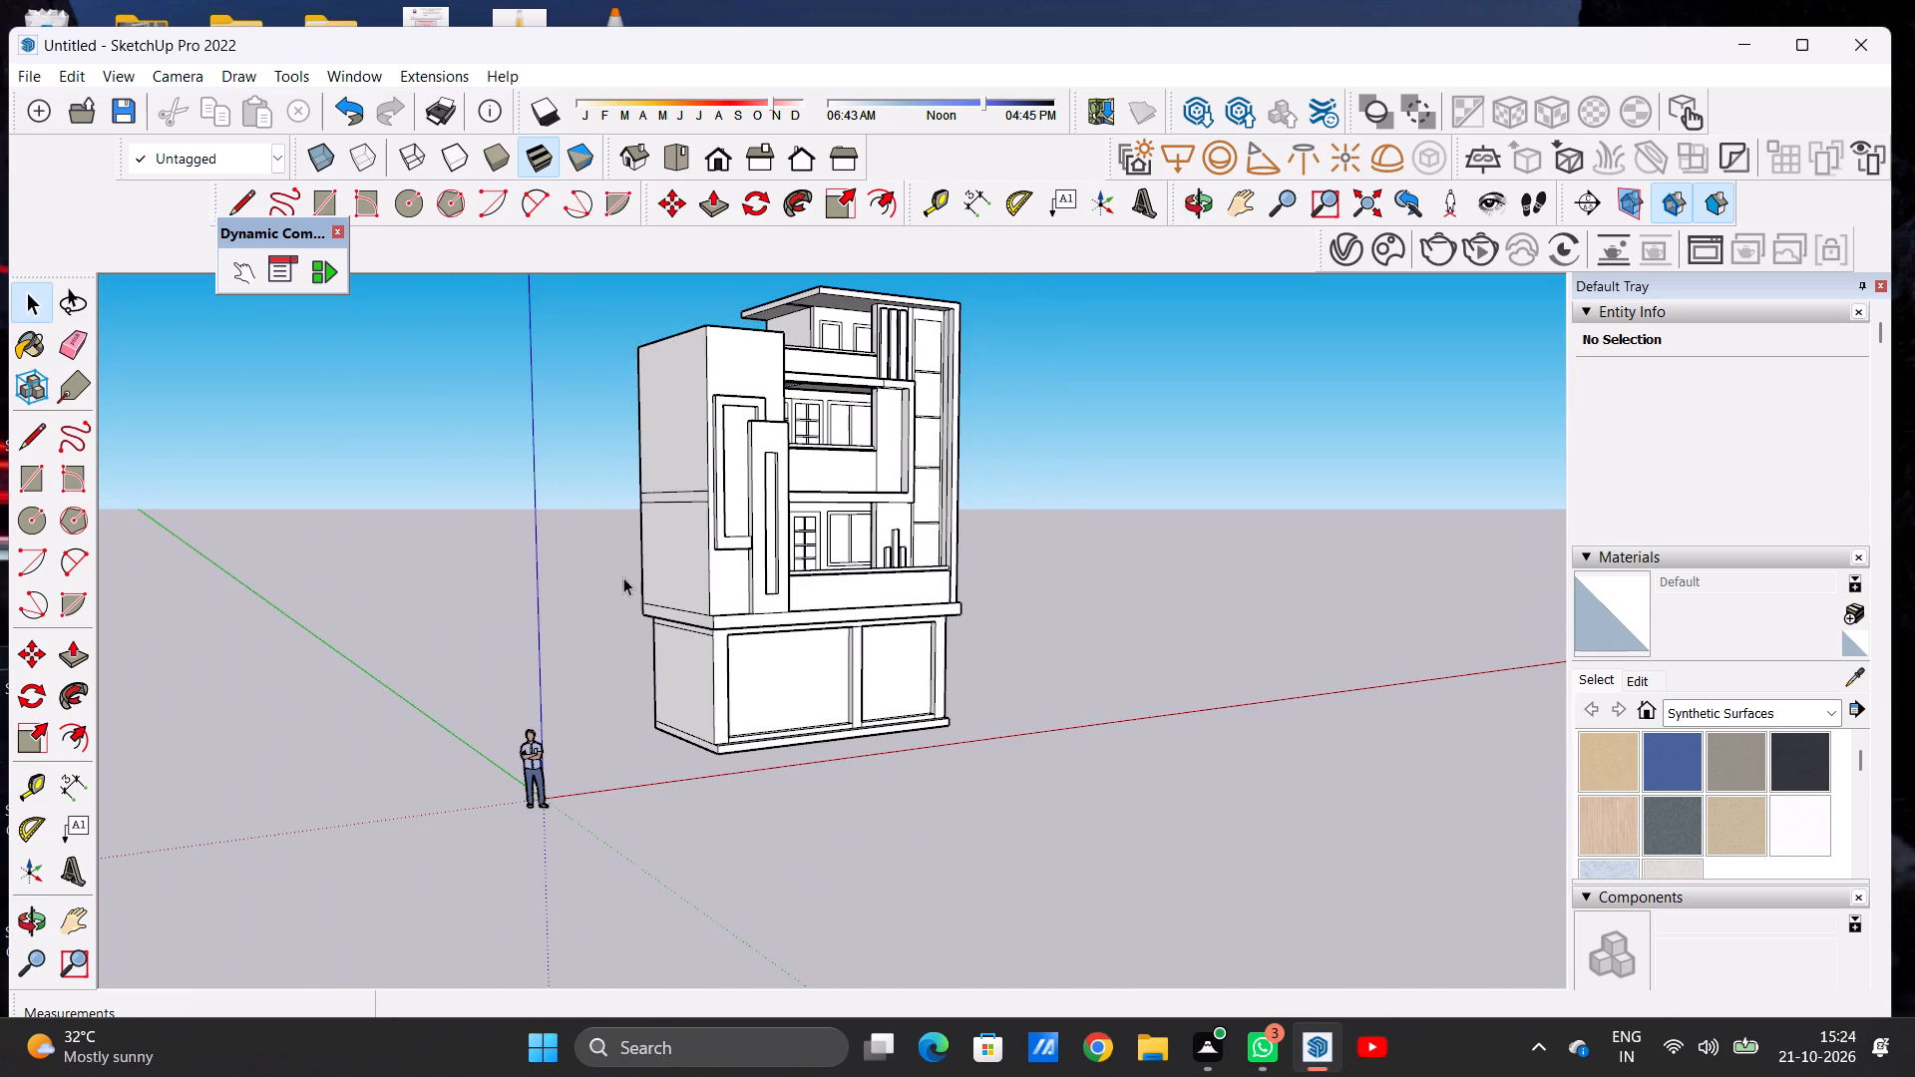
scroll(706, 467, "up", 7)
scroll(722, 504, "down", 6)
middle_click_drag(669, 559, 741, 589)
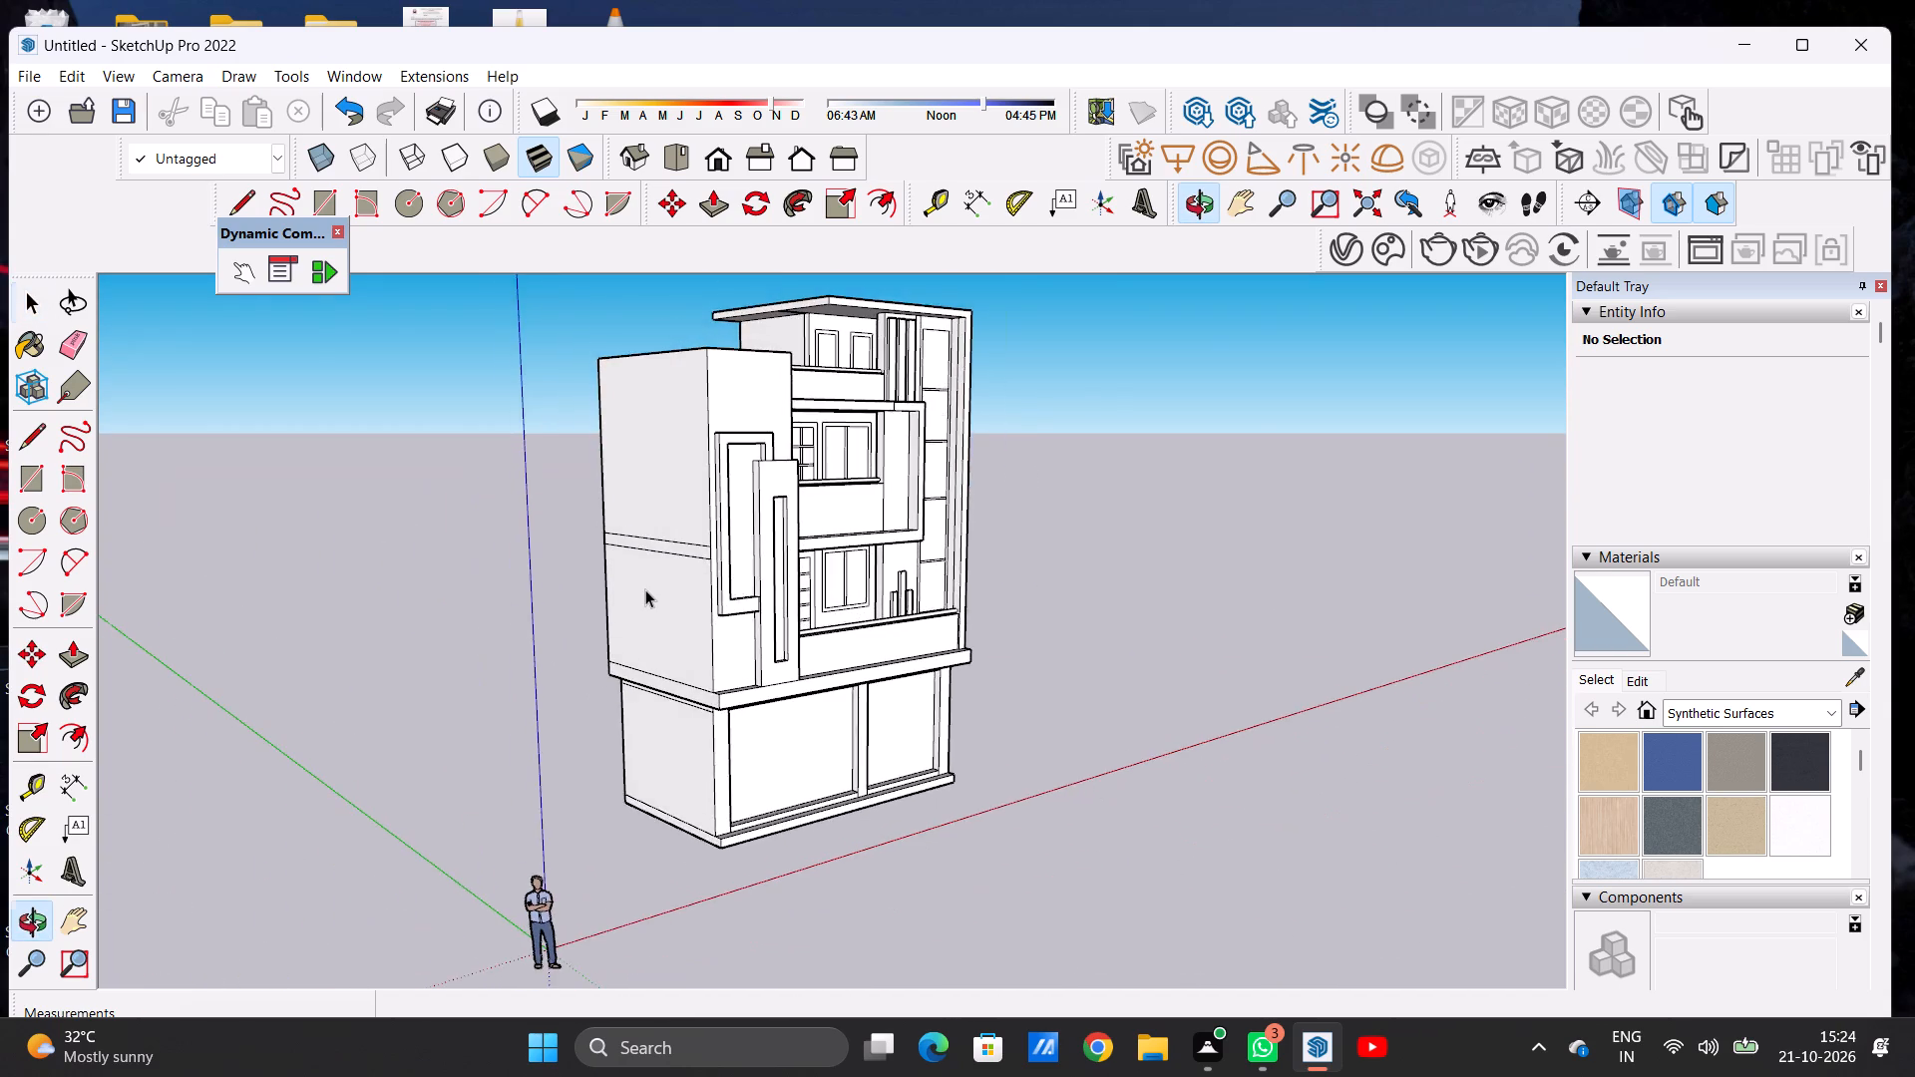
scroll(645, 589, "up", 8)
key("e")
left_click_drag(712, 460, 719, 518)
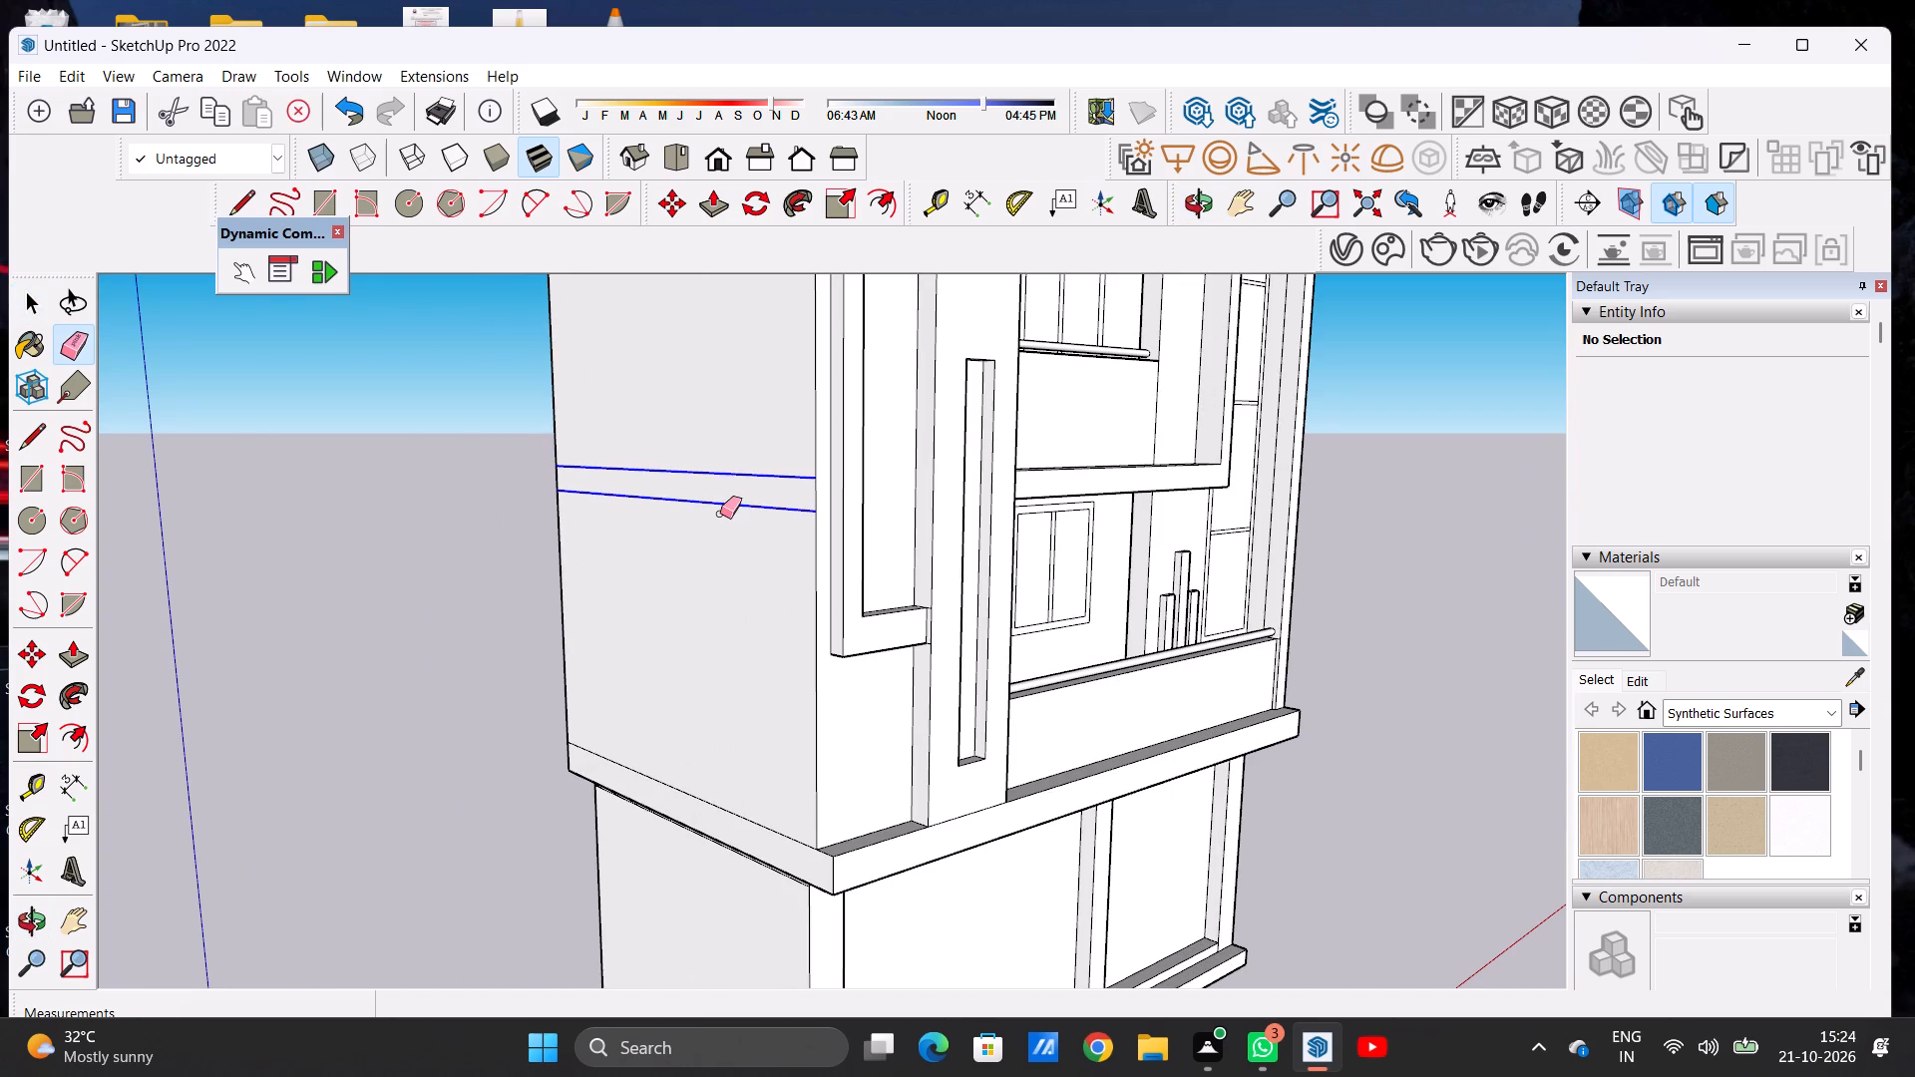
key("space")
Examine the whole front elevation, including the shorter block's framed panels and the balconies.
scroll(791, 562, "down", 15)
middle_click_drag(929, 596, 625, 596)
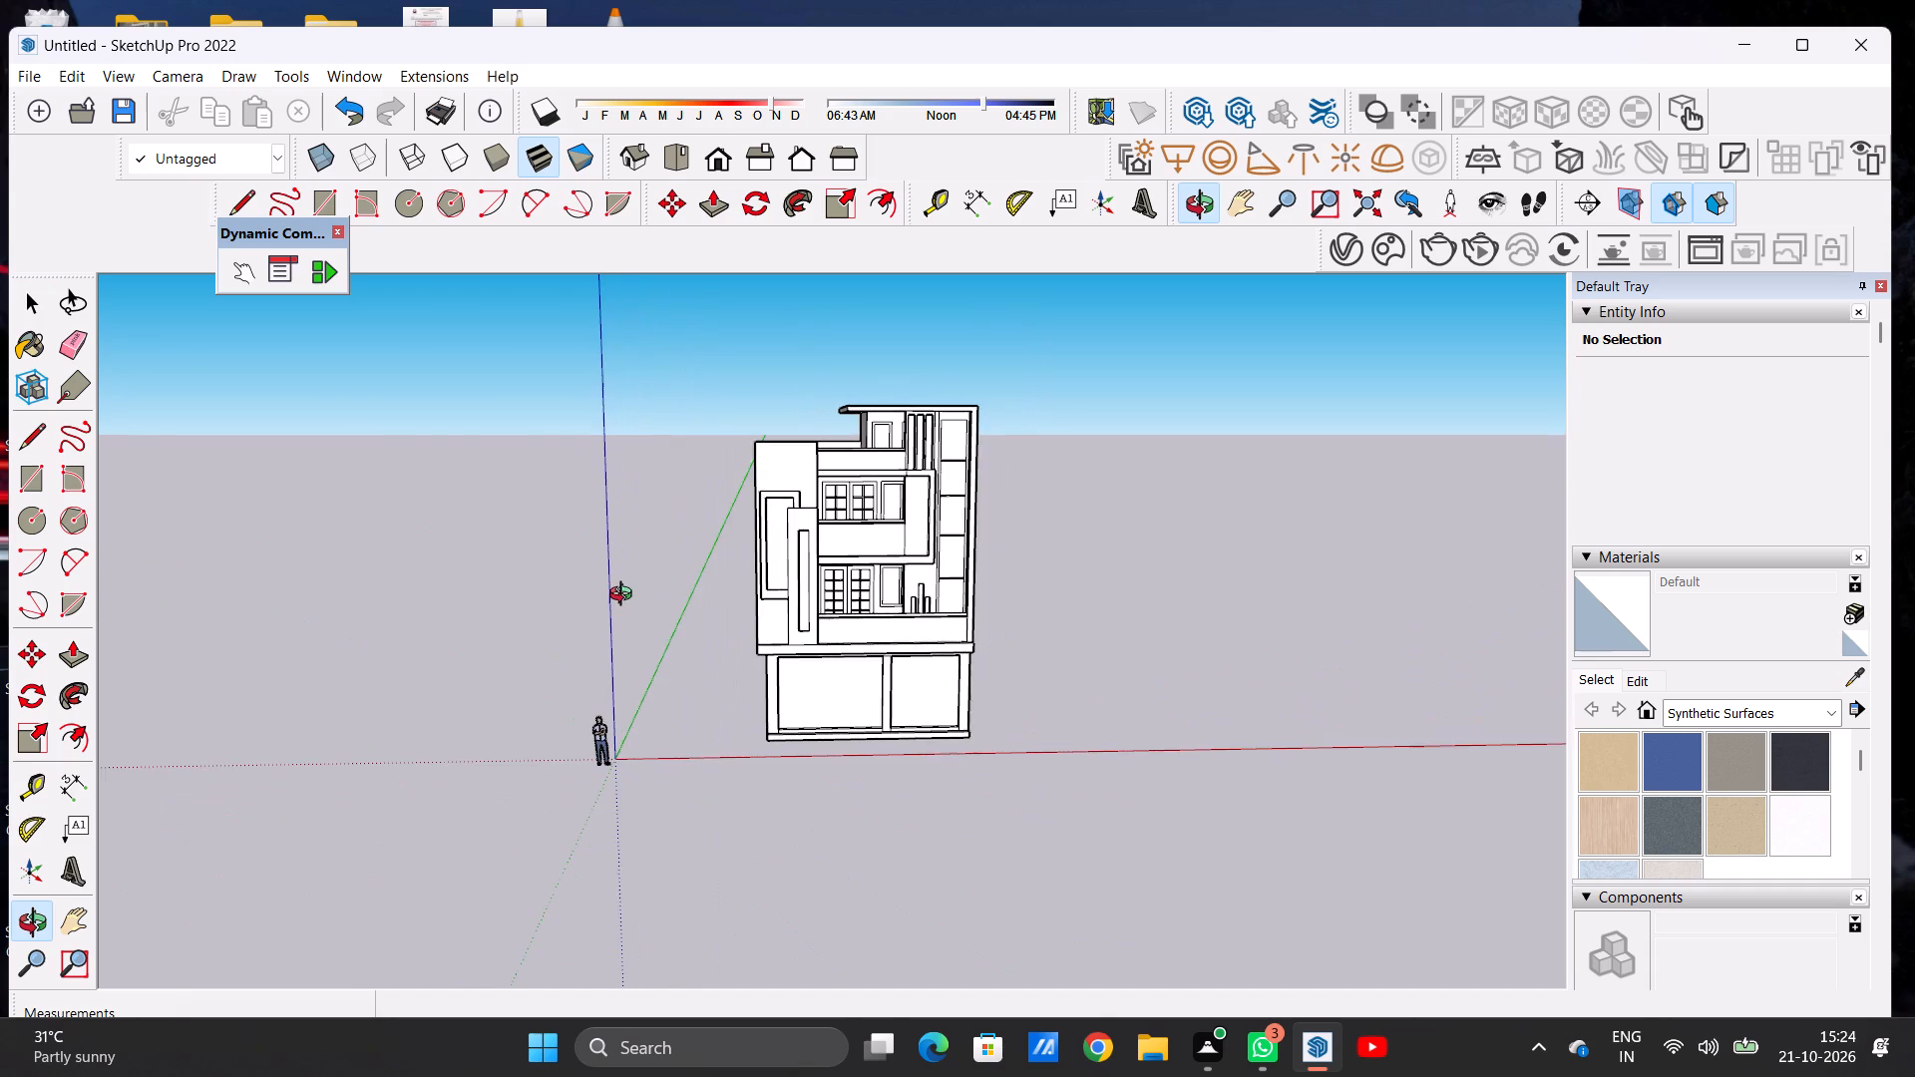
middle_click_drag(625, 596, 599, 588)
scroll(763, 488, "up", 16)
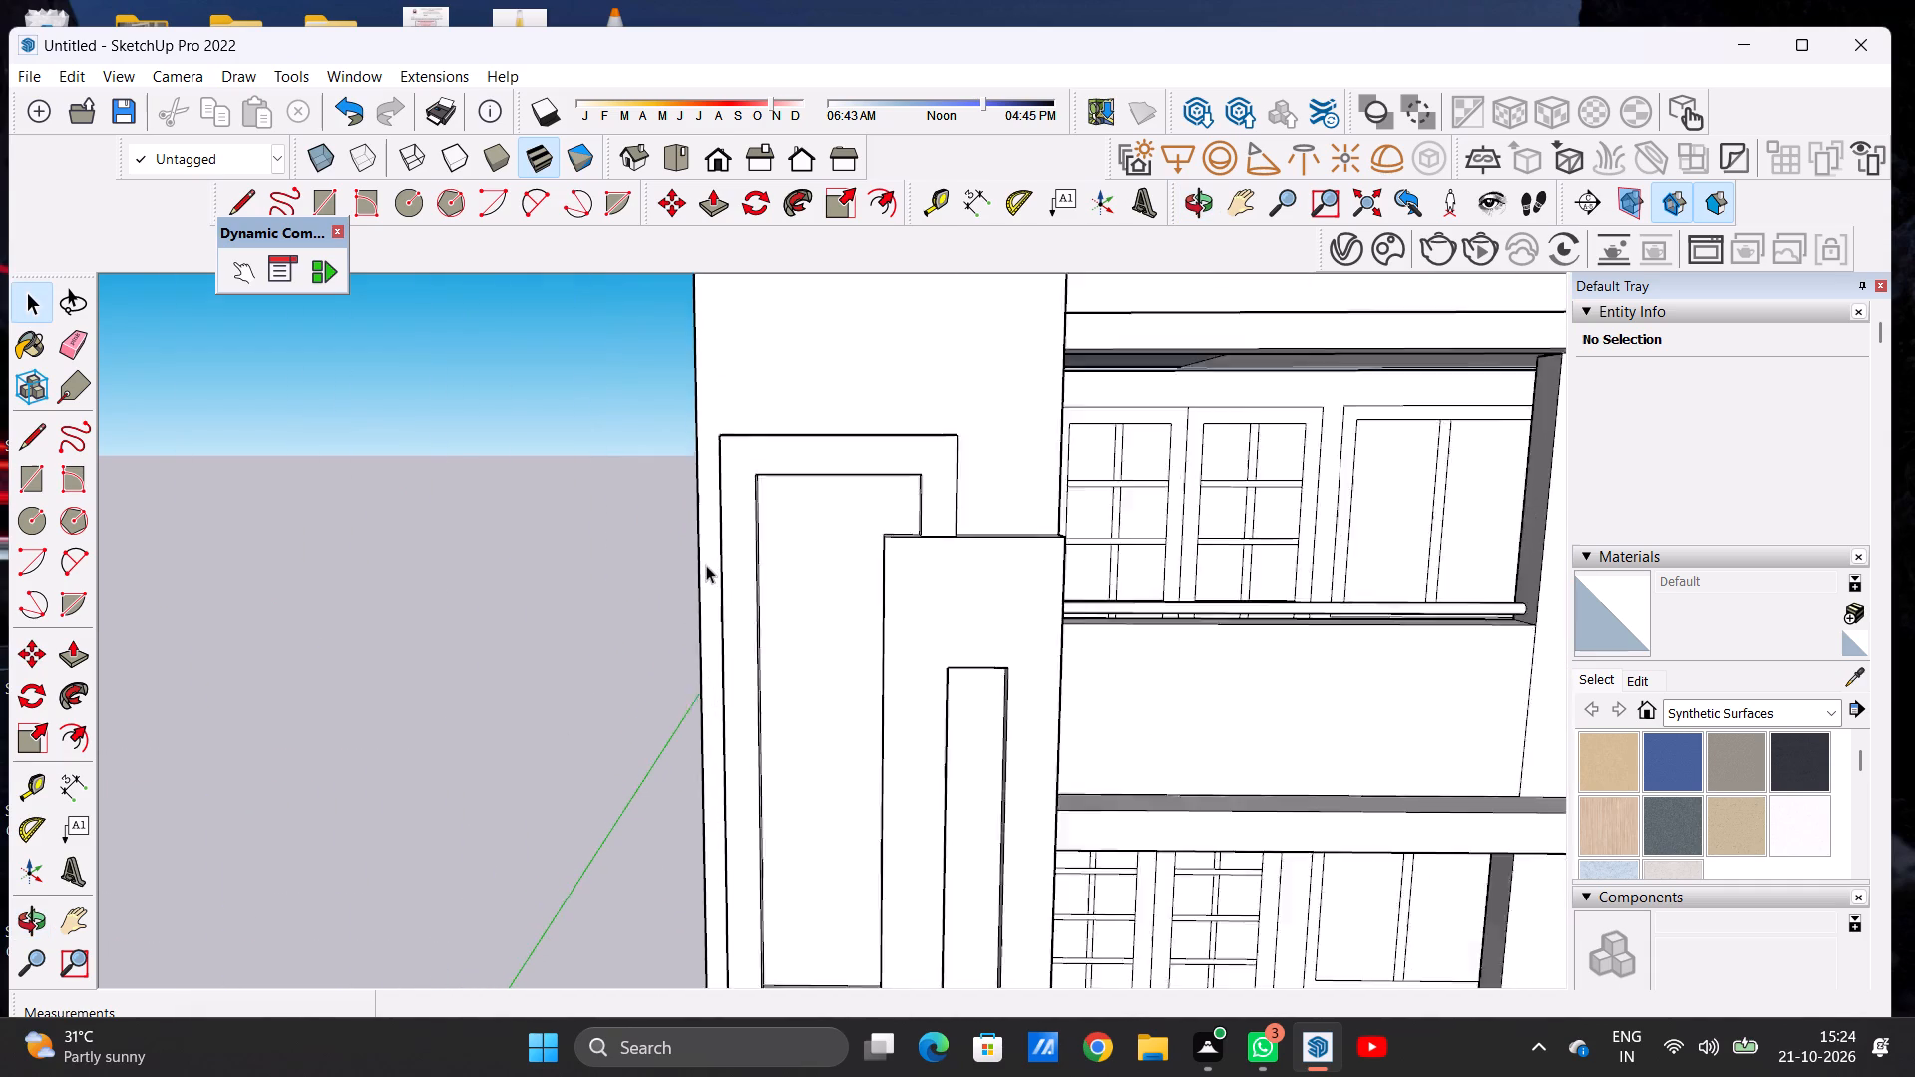
scroll(706, 565, "up", 3)
scroll(708, 540, "down", 20)
scroll(708, 540, "down", 5)
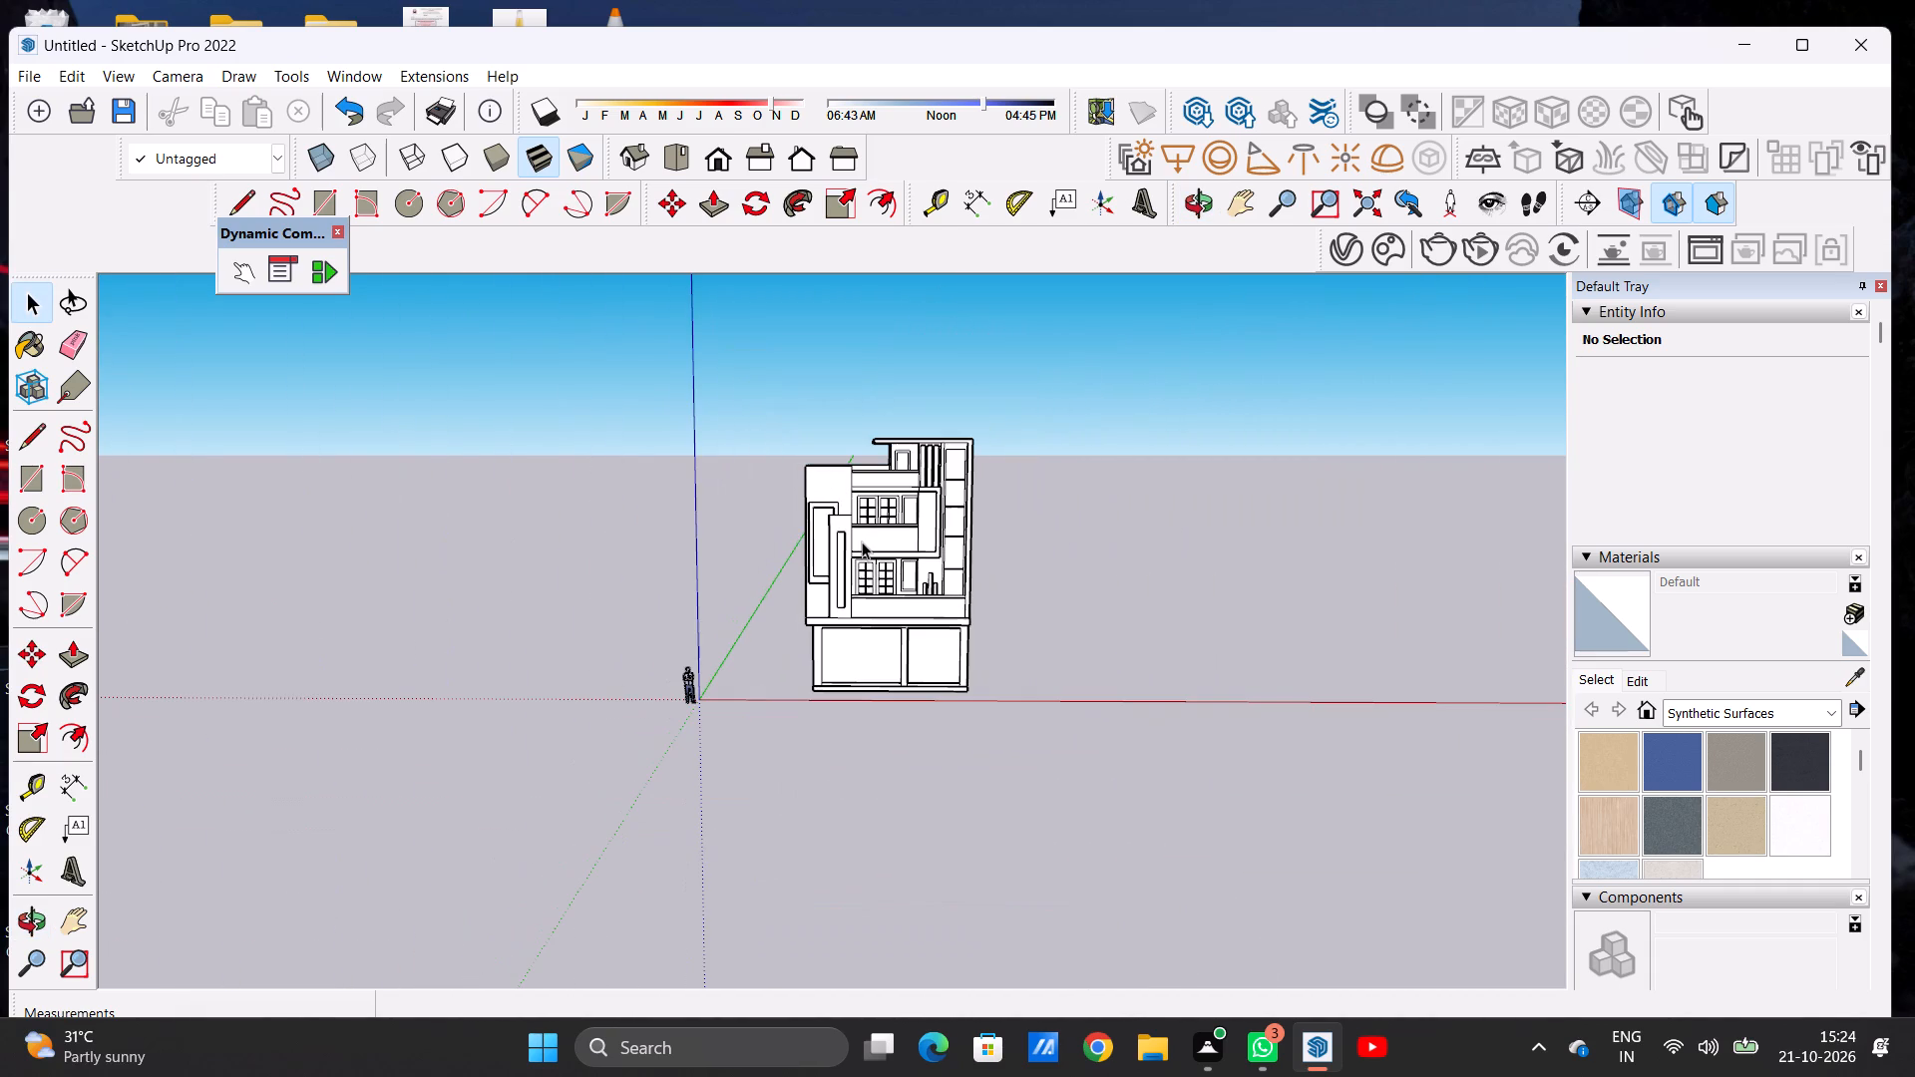
scroll(886, 493, "up", 13)
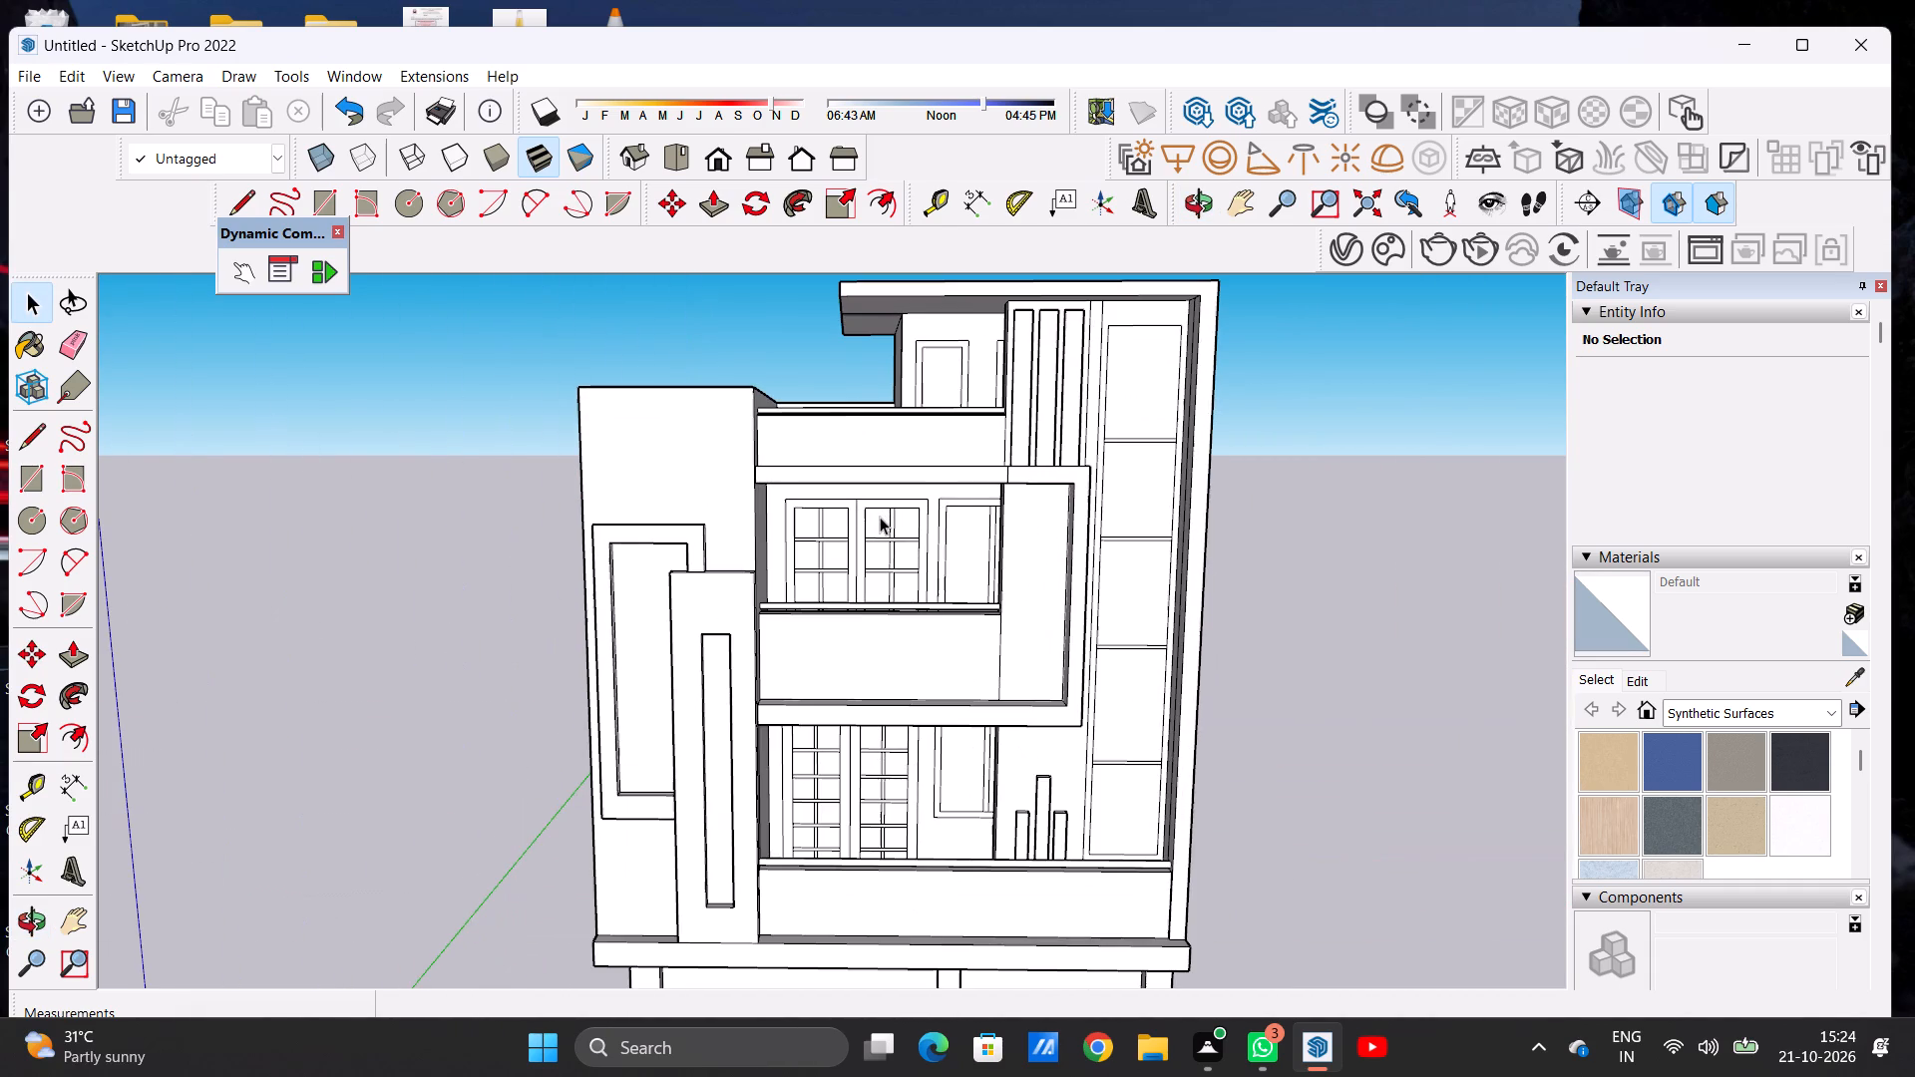
Examine from below the ceiling of the upper balcony, under the terrace slab, where it meets the side wall.
middle_click_drag(877, 553, 860, 355)
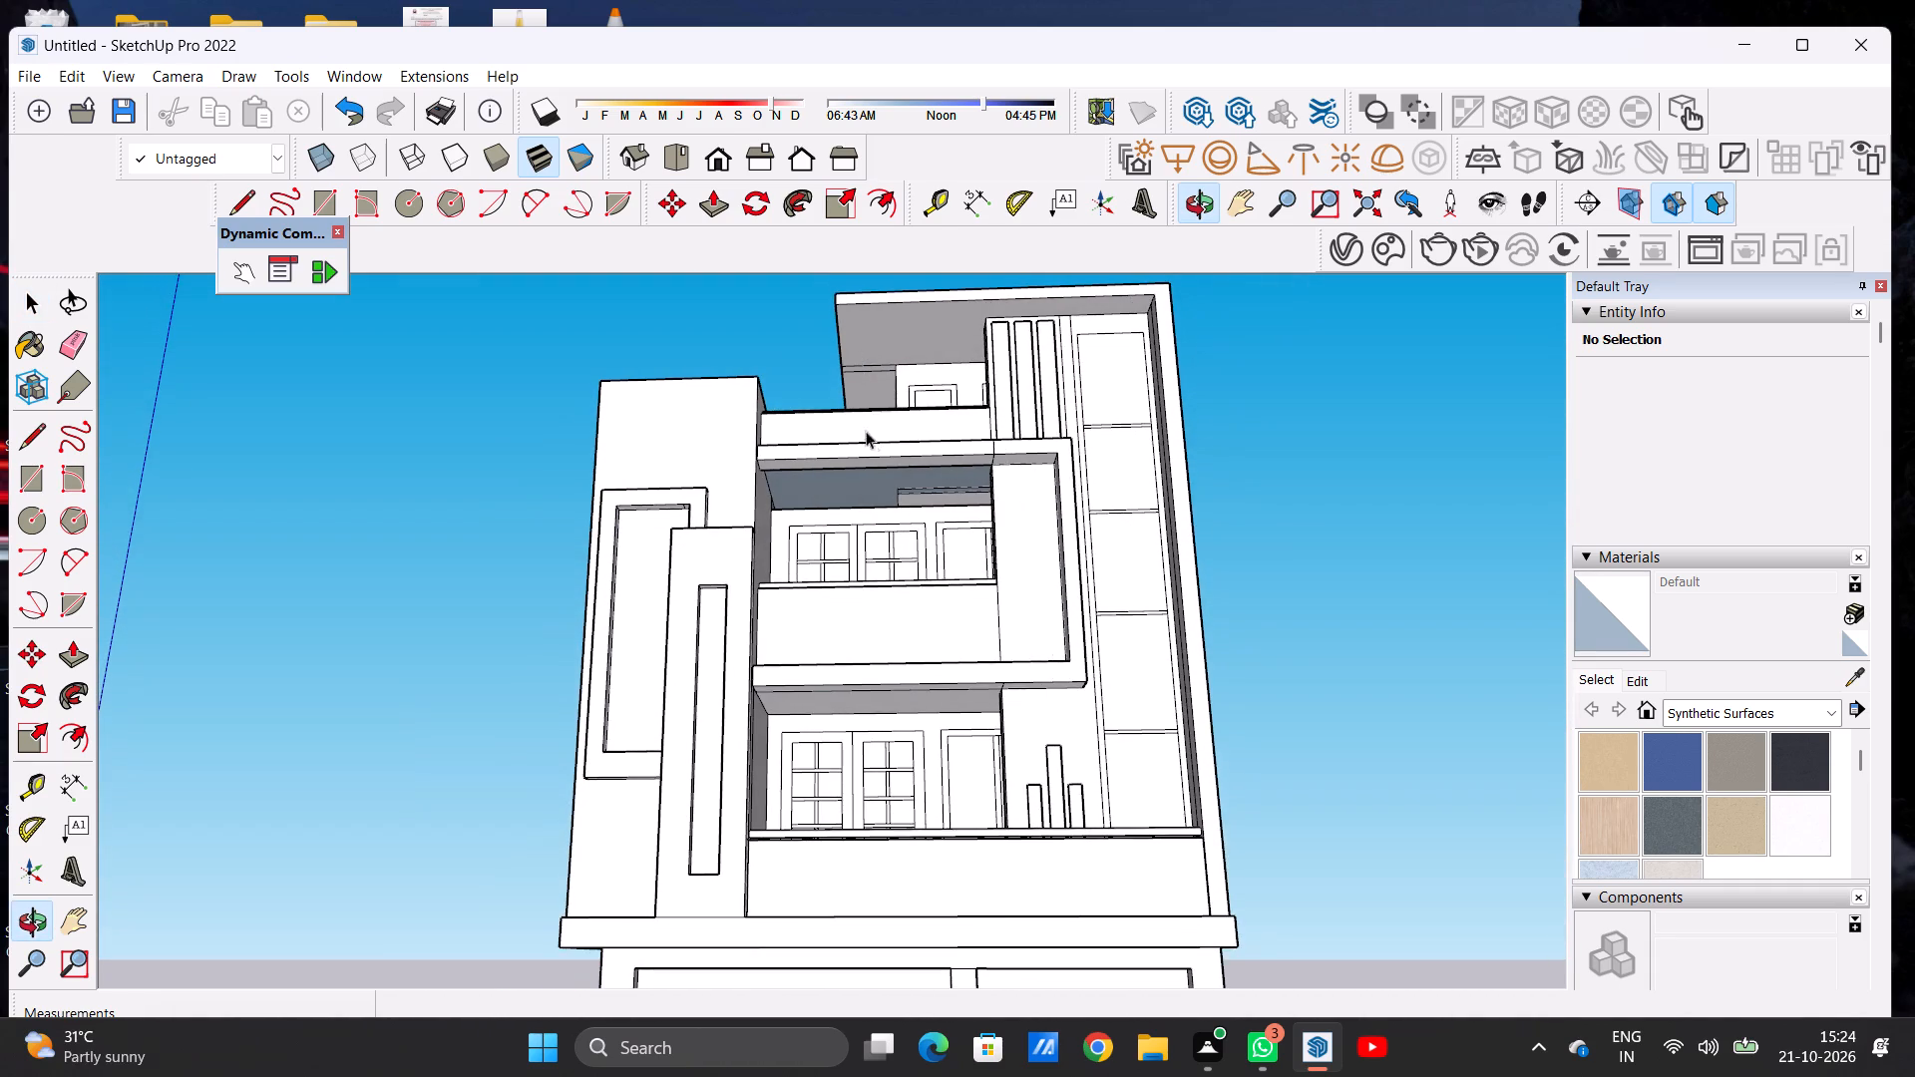
scroll(885, 480, "up", 4)
scroll(884, 529, "down", 3)
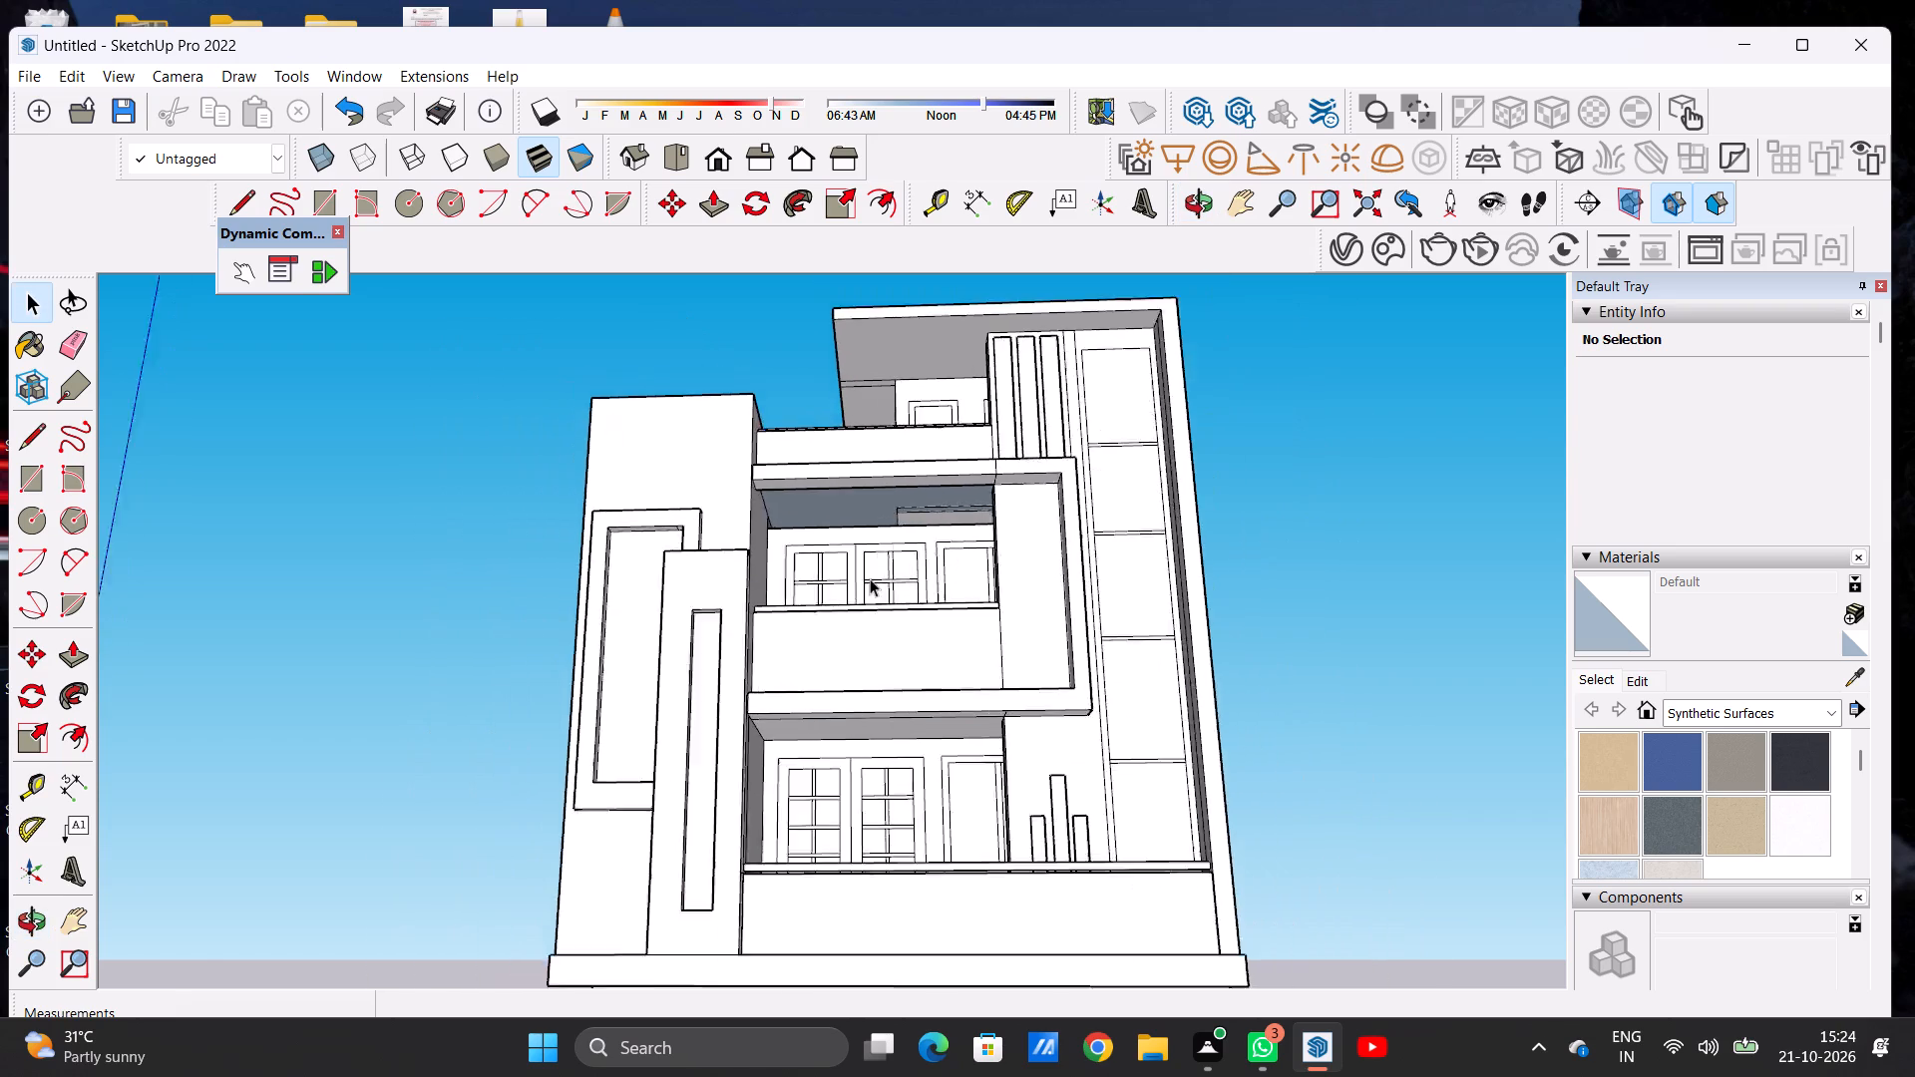
scroll(870, 578, "down", 3)
scroll(909, 472, "up", 8)
scroll(903, 598, "up", 6)
middle_click_drag(731, 621, 529, 583)
scroll(642, 623, "up", 1)
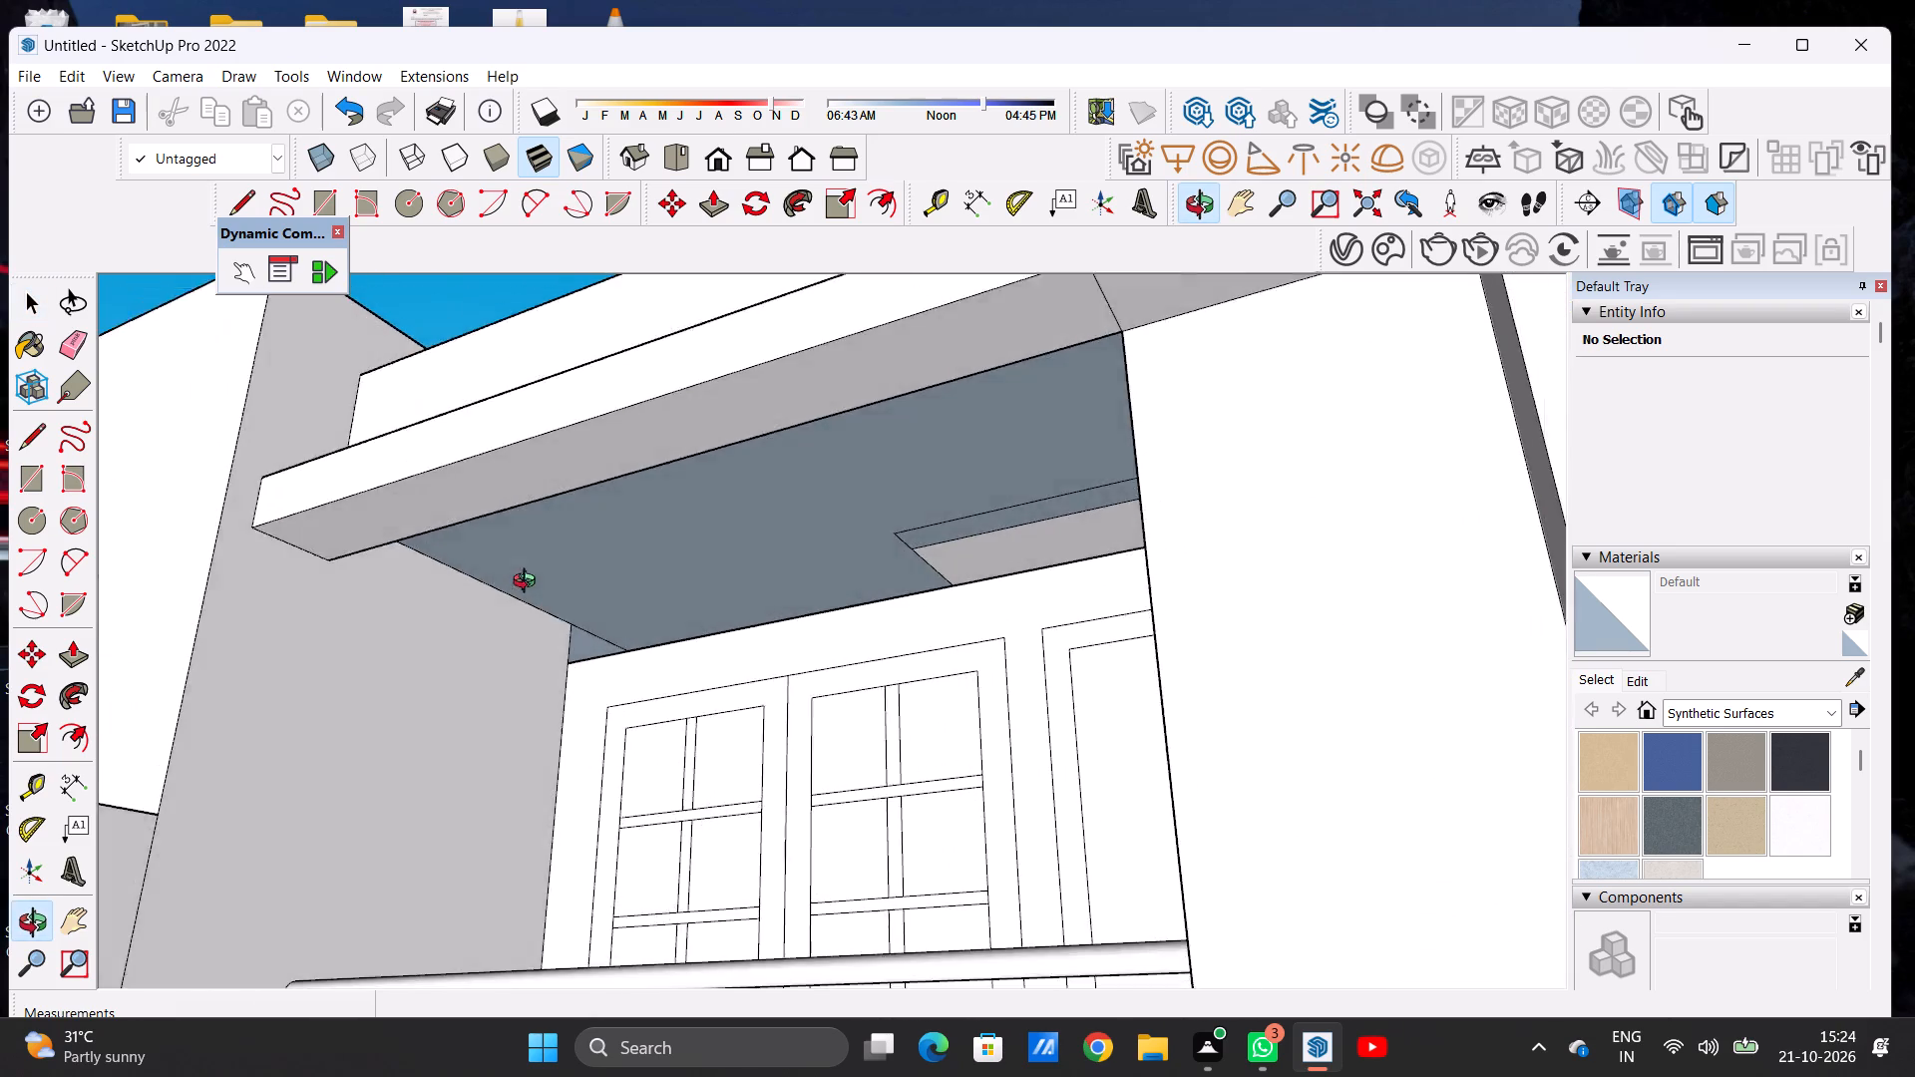
middle_click_drag(529, 583, 438, 626)
scroll(573, 564, "up", 5)
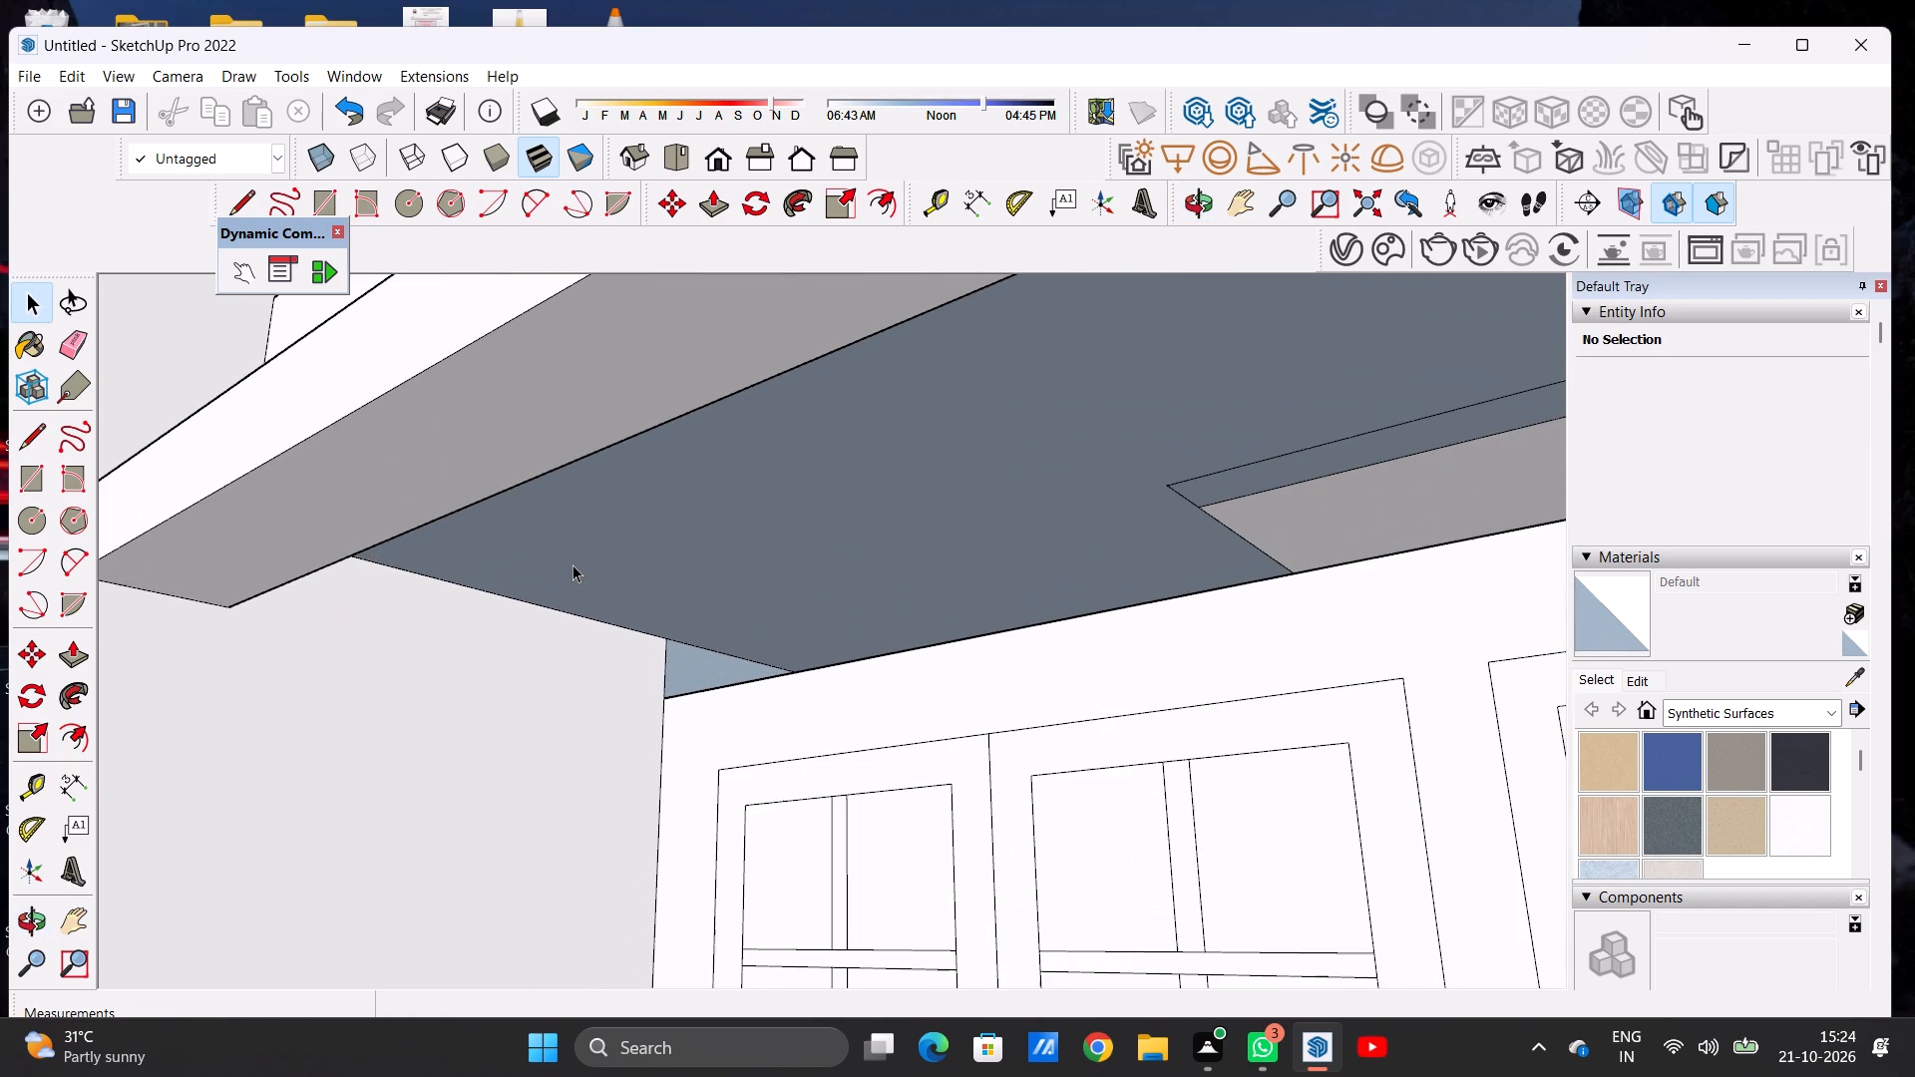
middle_click_drag(656, 568, 521, 707)
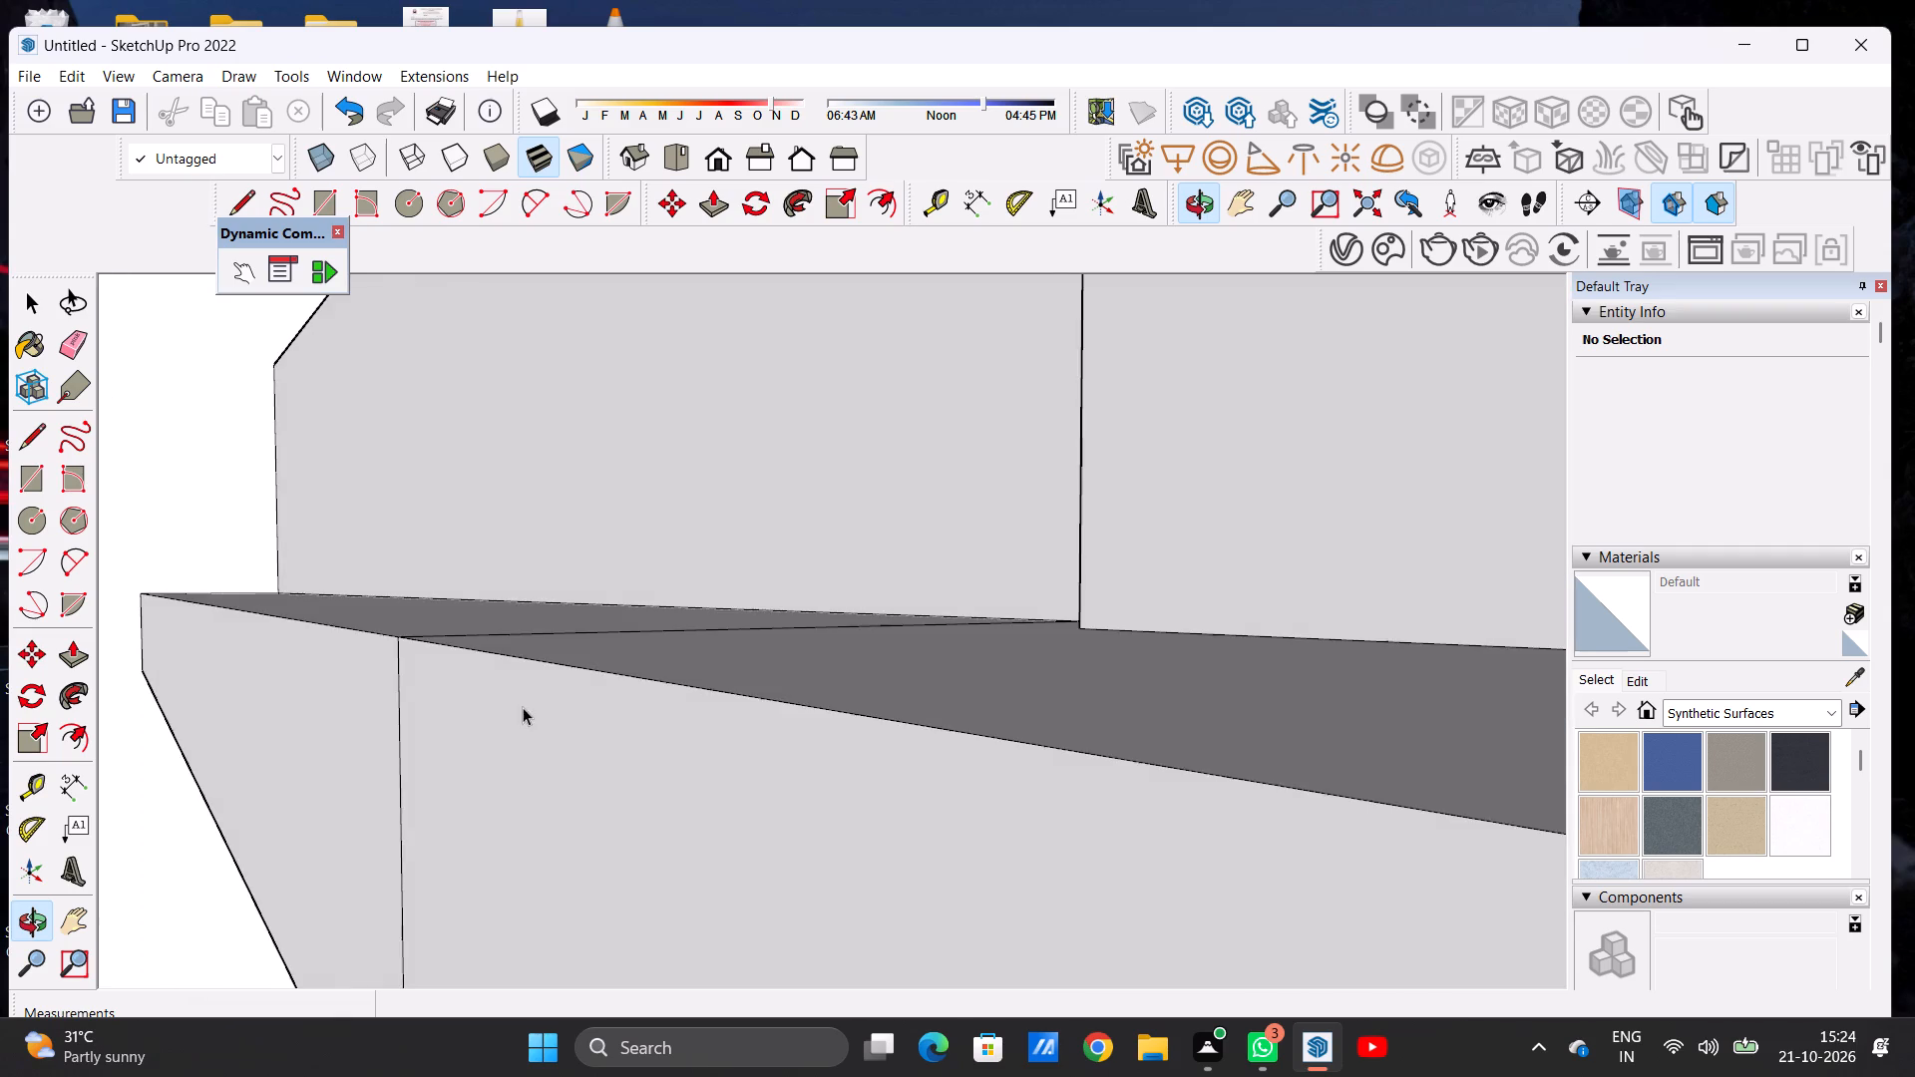
scroll(690, 580, "down", 5)
scroll(690, 580, "up", 1)
scroll(692, 580, "down", 20)
scroll(692, 580, "down", 6)
scroll(825, 524, "up", 1)
scroll(825, 526, "down", 5)
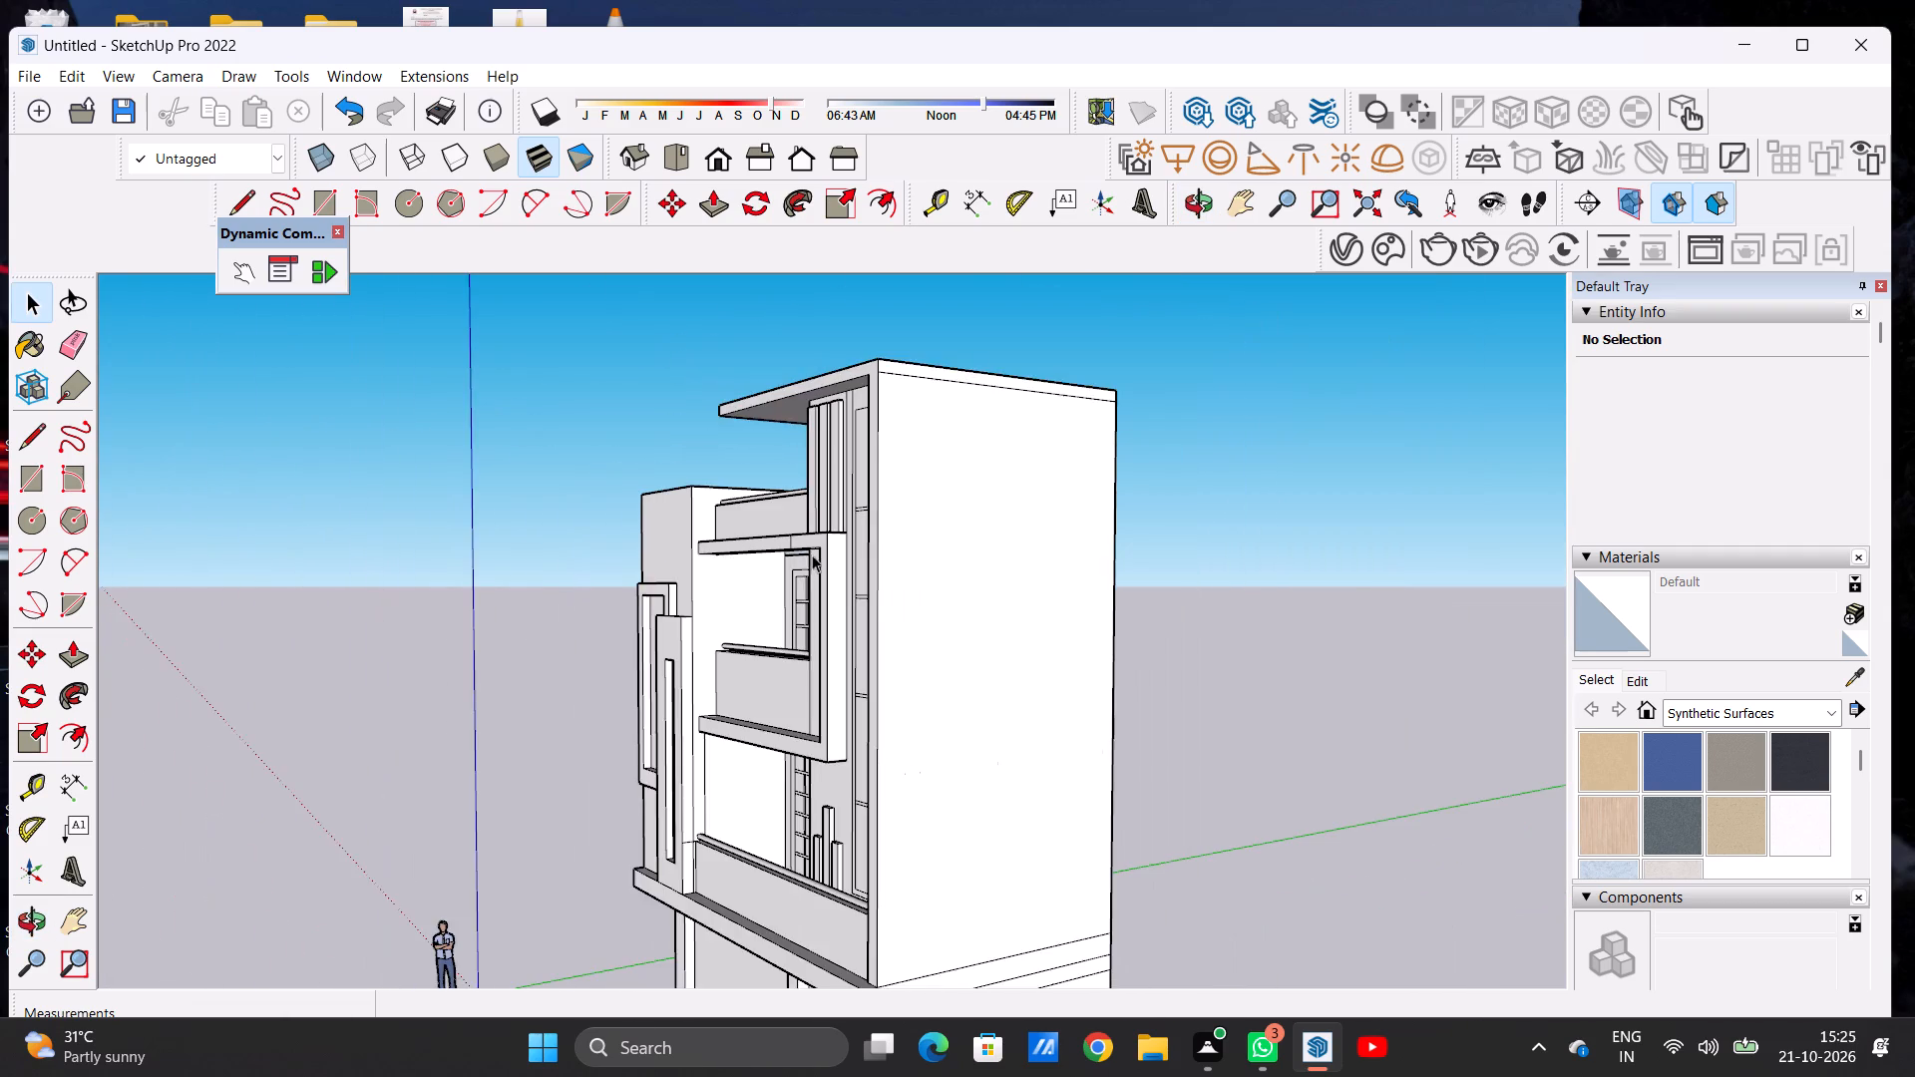
Examine the junction between the upper balcony's ceiling, the shorter block's side wall and the door wall from several angles.
scroll(774, 571, "up", 15)
middle_click_drag(805, 534, 716, 507)
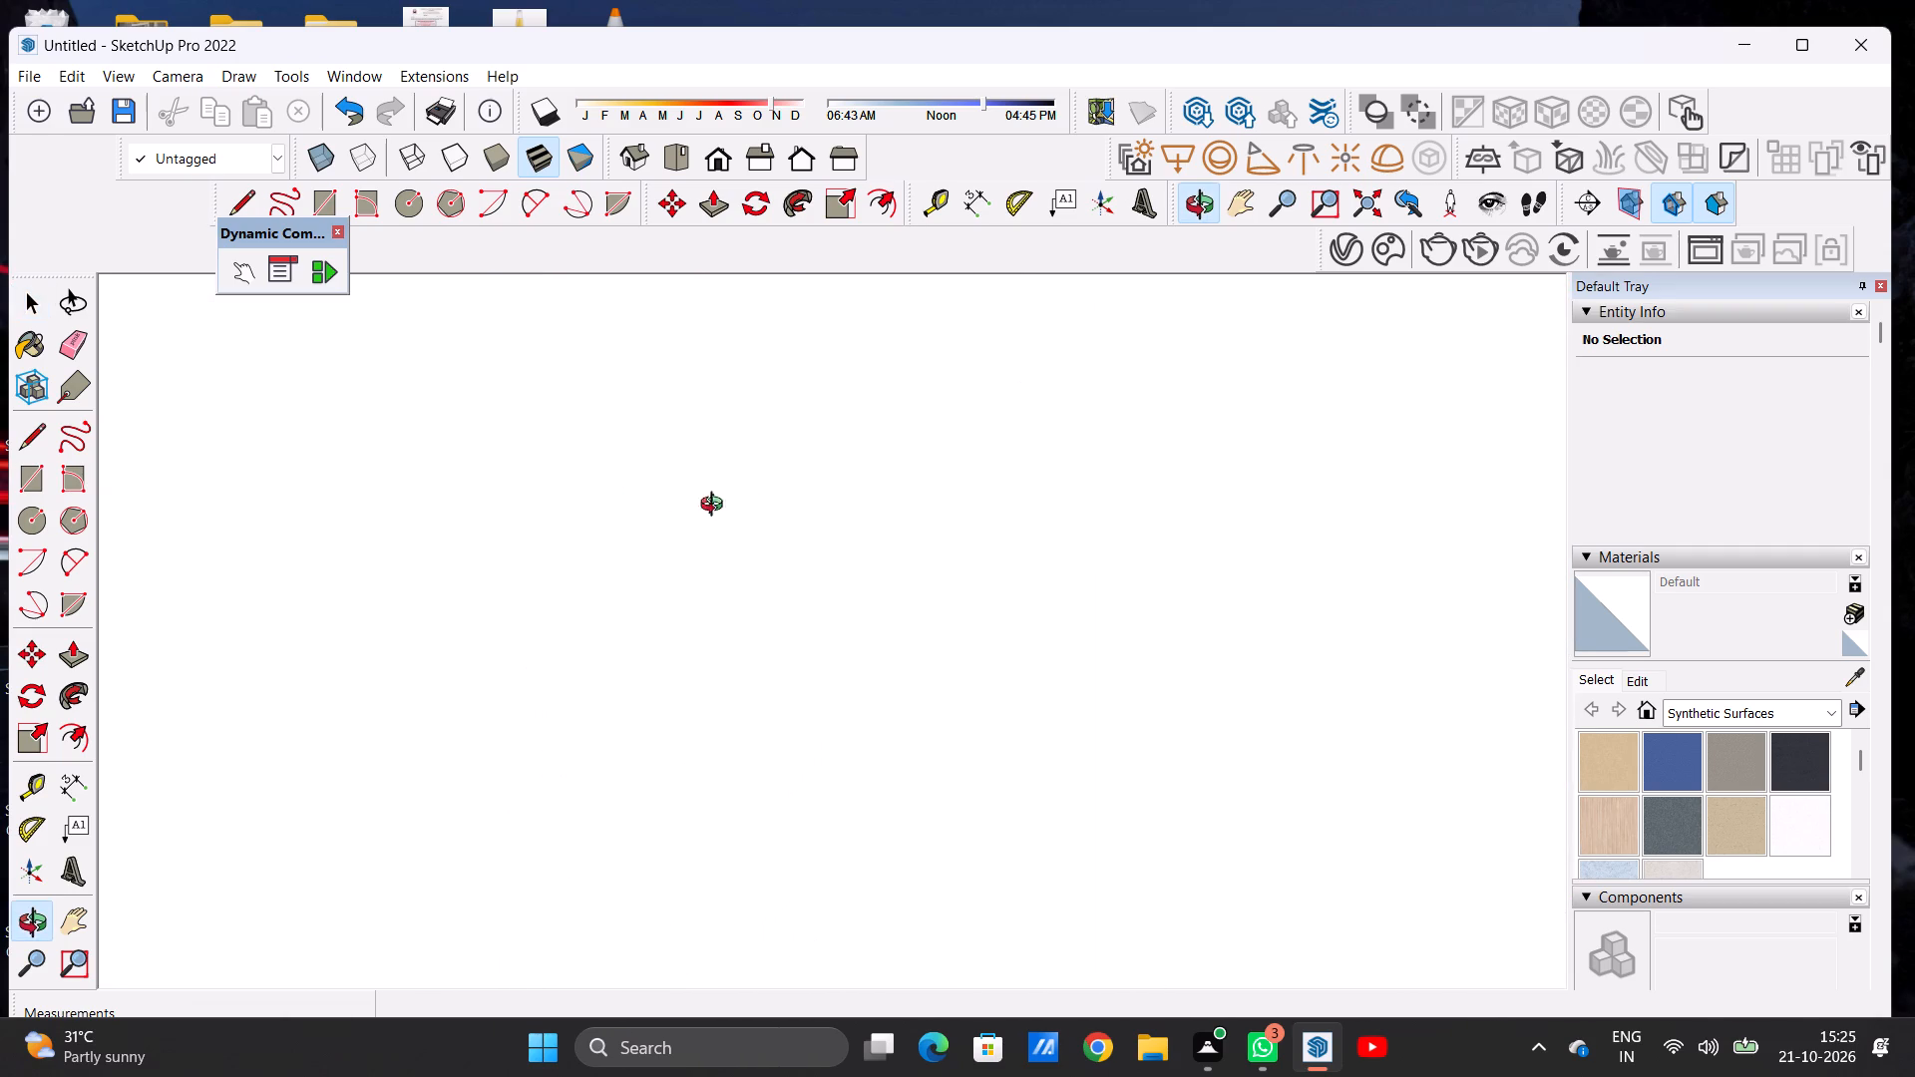
middle_click_drag(716, 507, 1286, 404)
scroll(971, 637, "down", 6)
middle_click_drag(937, 661, 1207, 643)
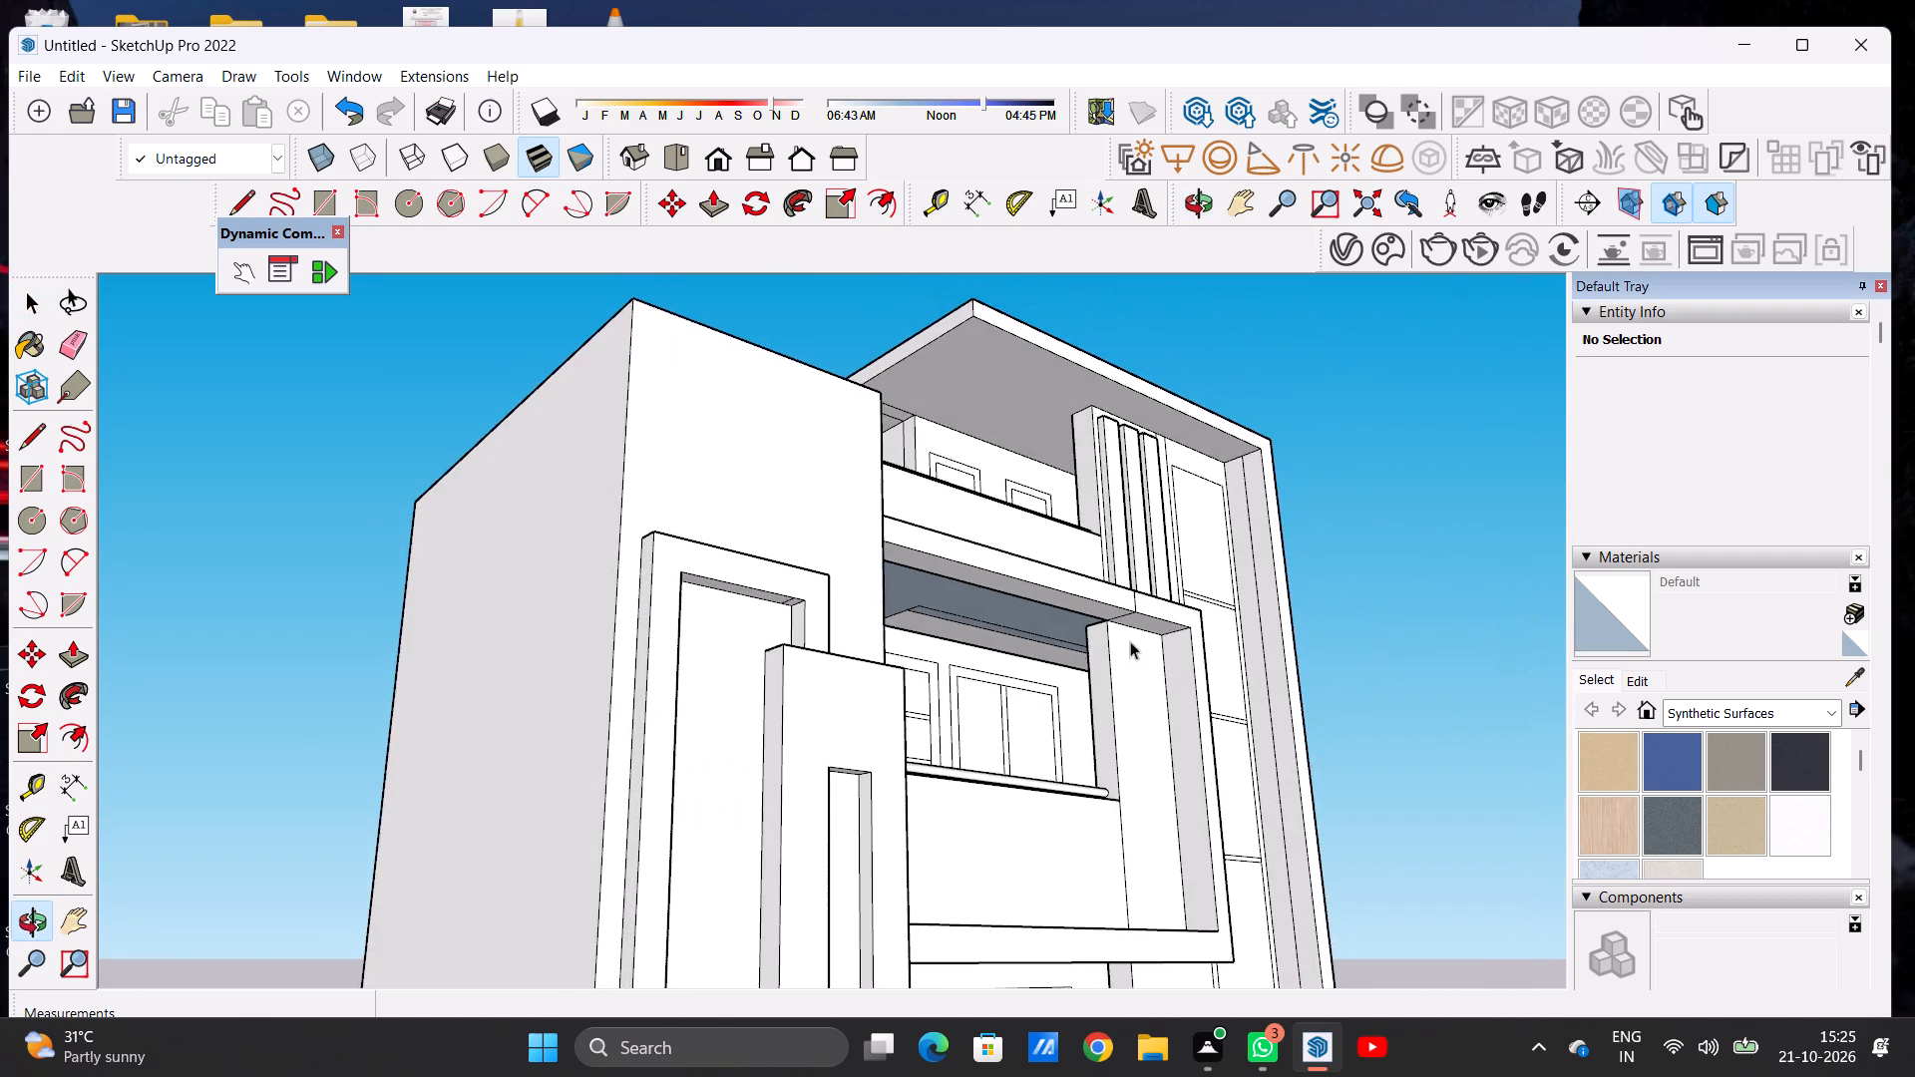
scroll(1025, 587, "up", 15)
middle_click_drag(774, 538, 851, 554)
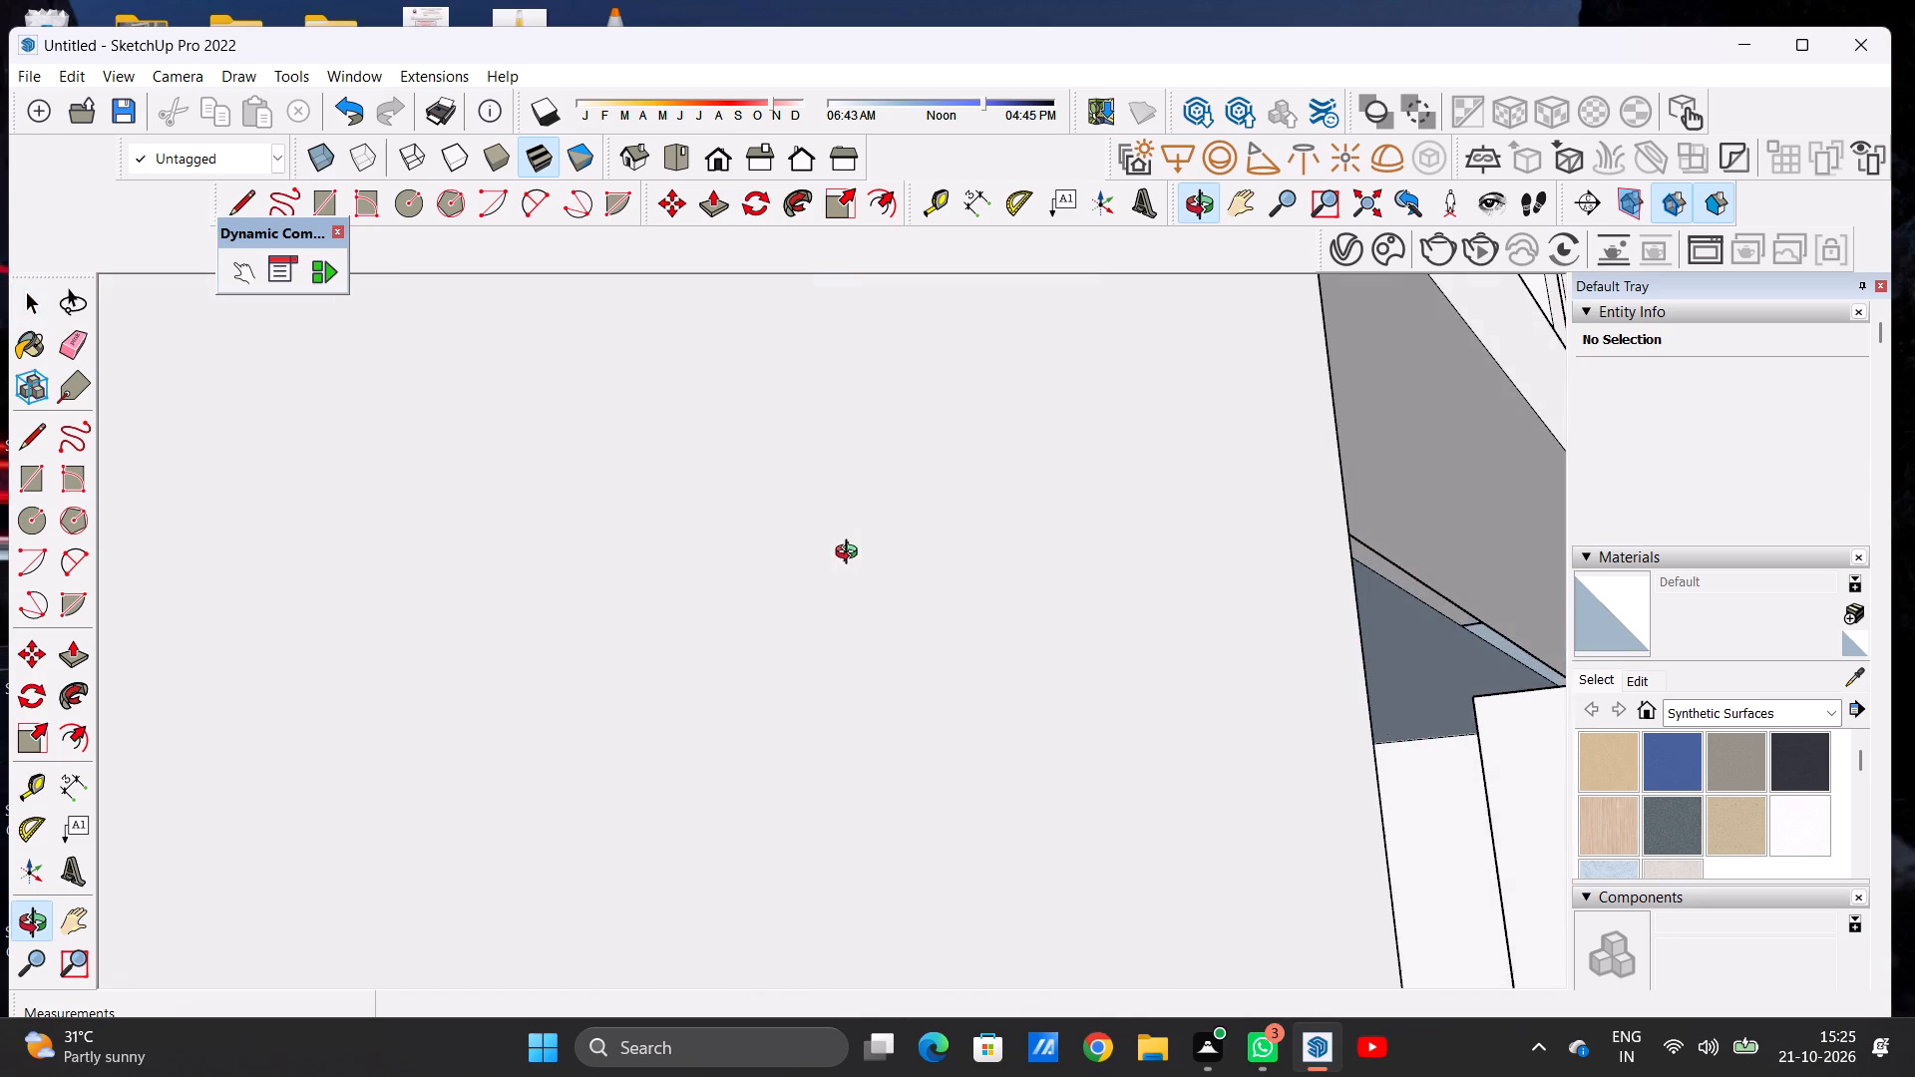
middle_click_drag(851, 554, 431, 657)
scroll(903, 660, "down", 18)
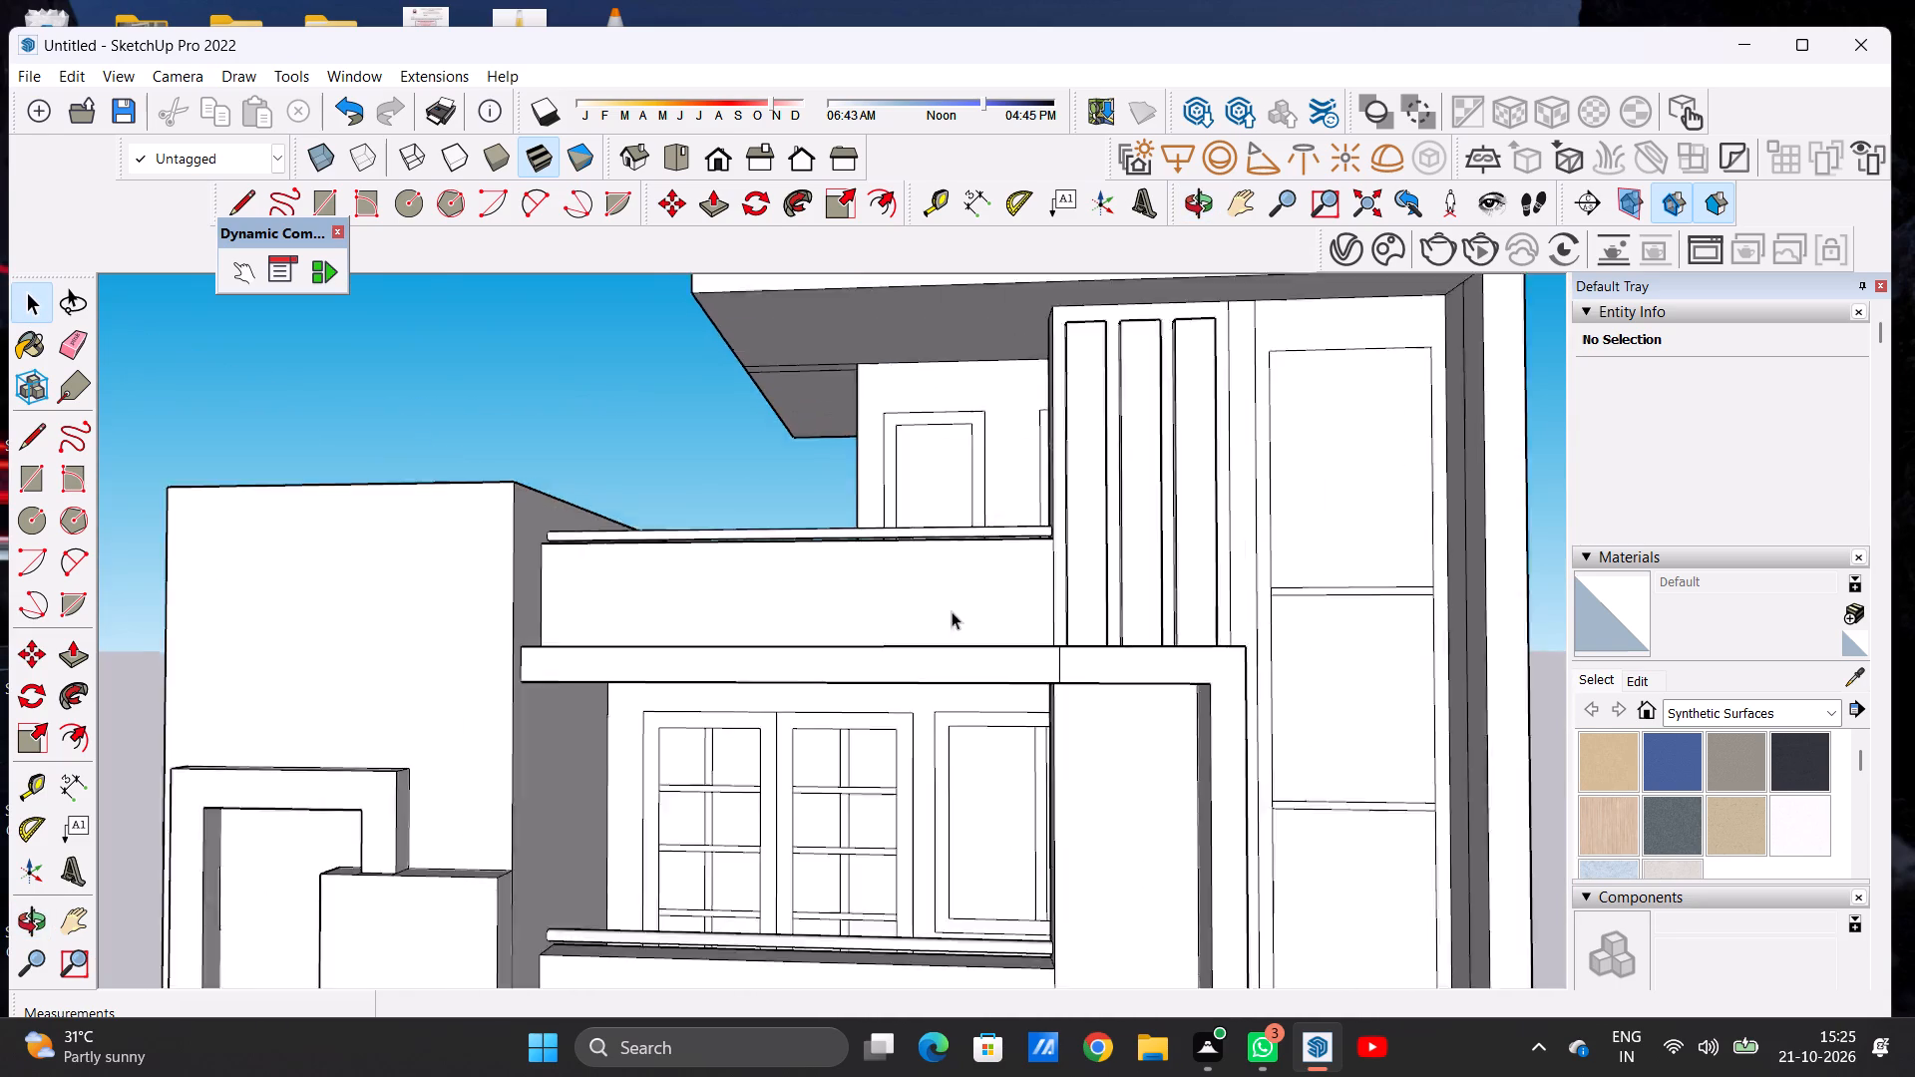
scroll(952, 611, "down", 9)
middle_click_drag(943, 740, 693, 703)
scroll(1018, 529, "up", 6)
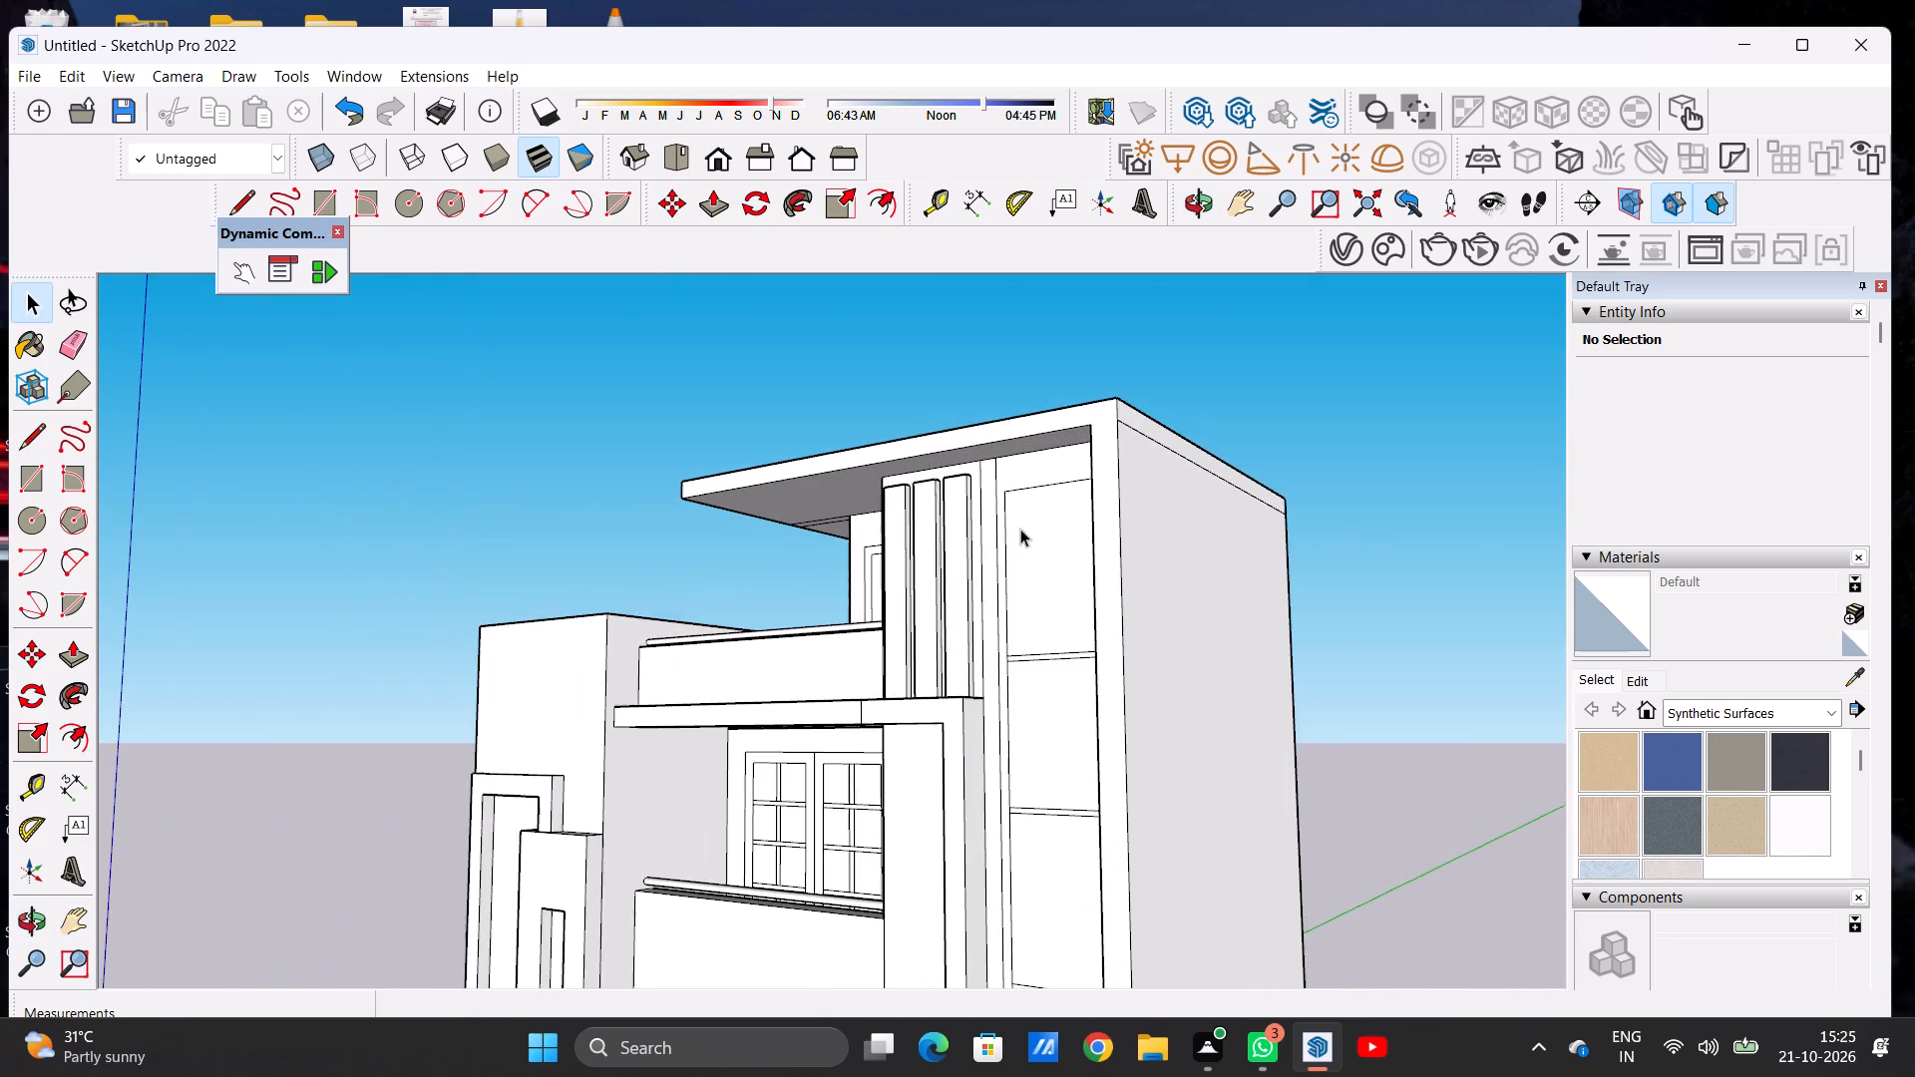
scroll(934, 621, "down", 10)
scroll(1048, 519, "up", 1)
scroll(1046, 542, "down", 3)
scroll(893, 689, "up", 5)
middle_click_drag(974, 597, 734, 604)
scroll(869, 647, "up", 7)
scroll(932, 526, "down", 1)
scroll(932, 526, "up", 5)
middle_click_drag(1070, 508, 1025, 526)
scroll(1025, 526, "up", 6)
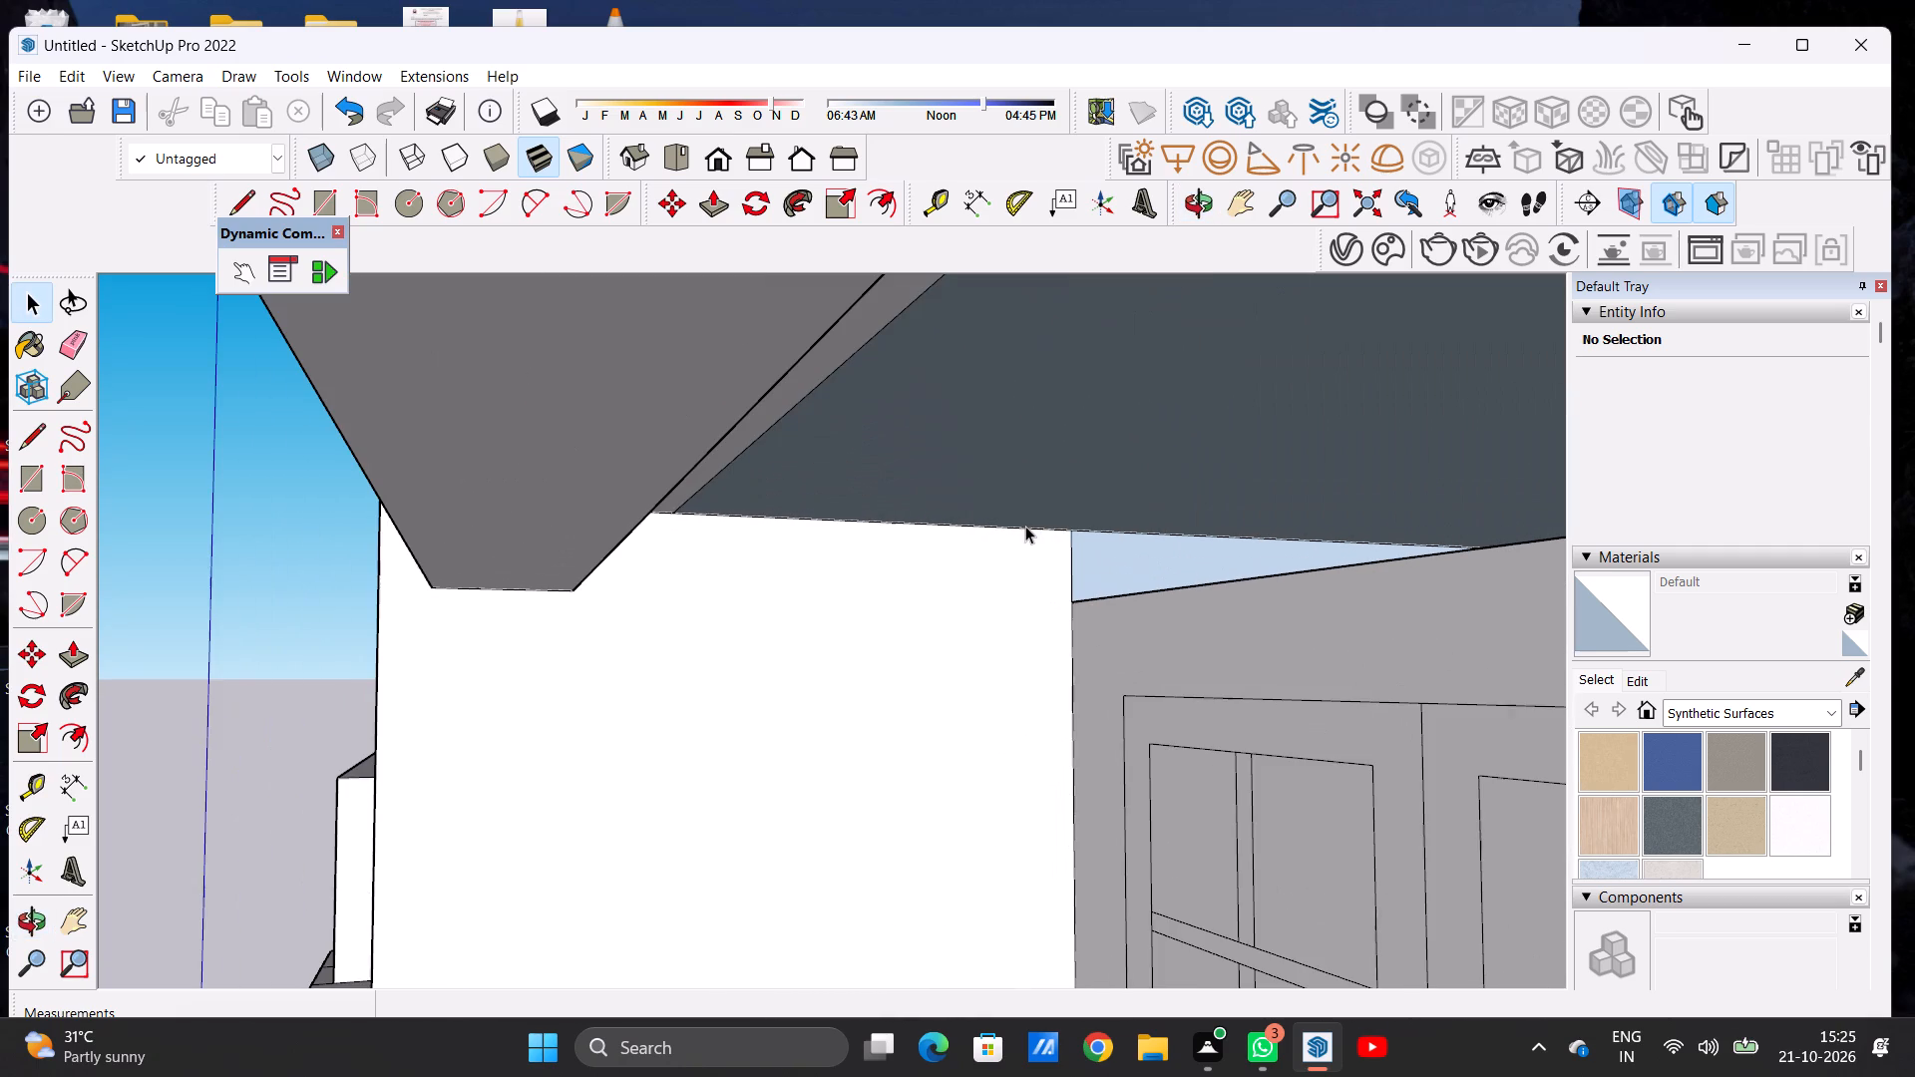
middle_click_drag(1039, 565, 1008, 597)
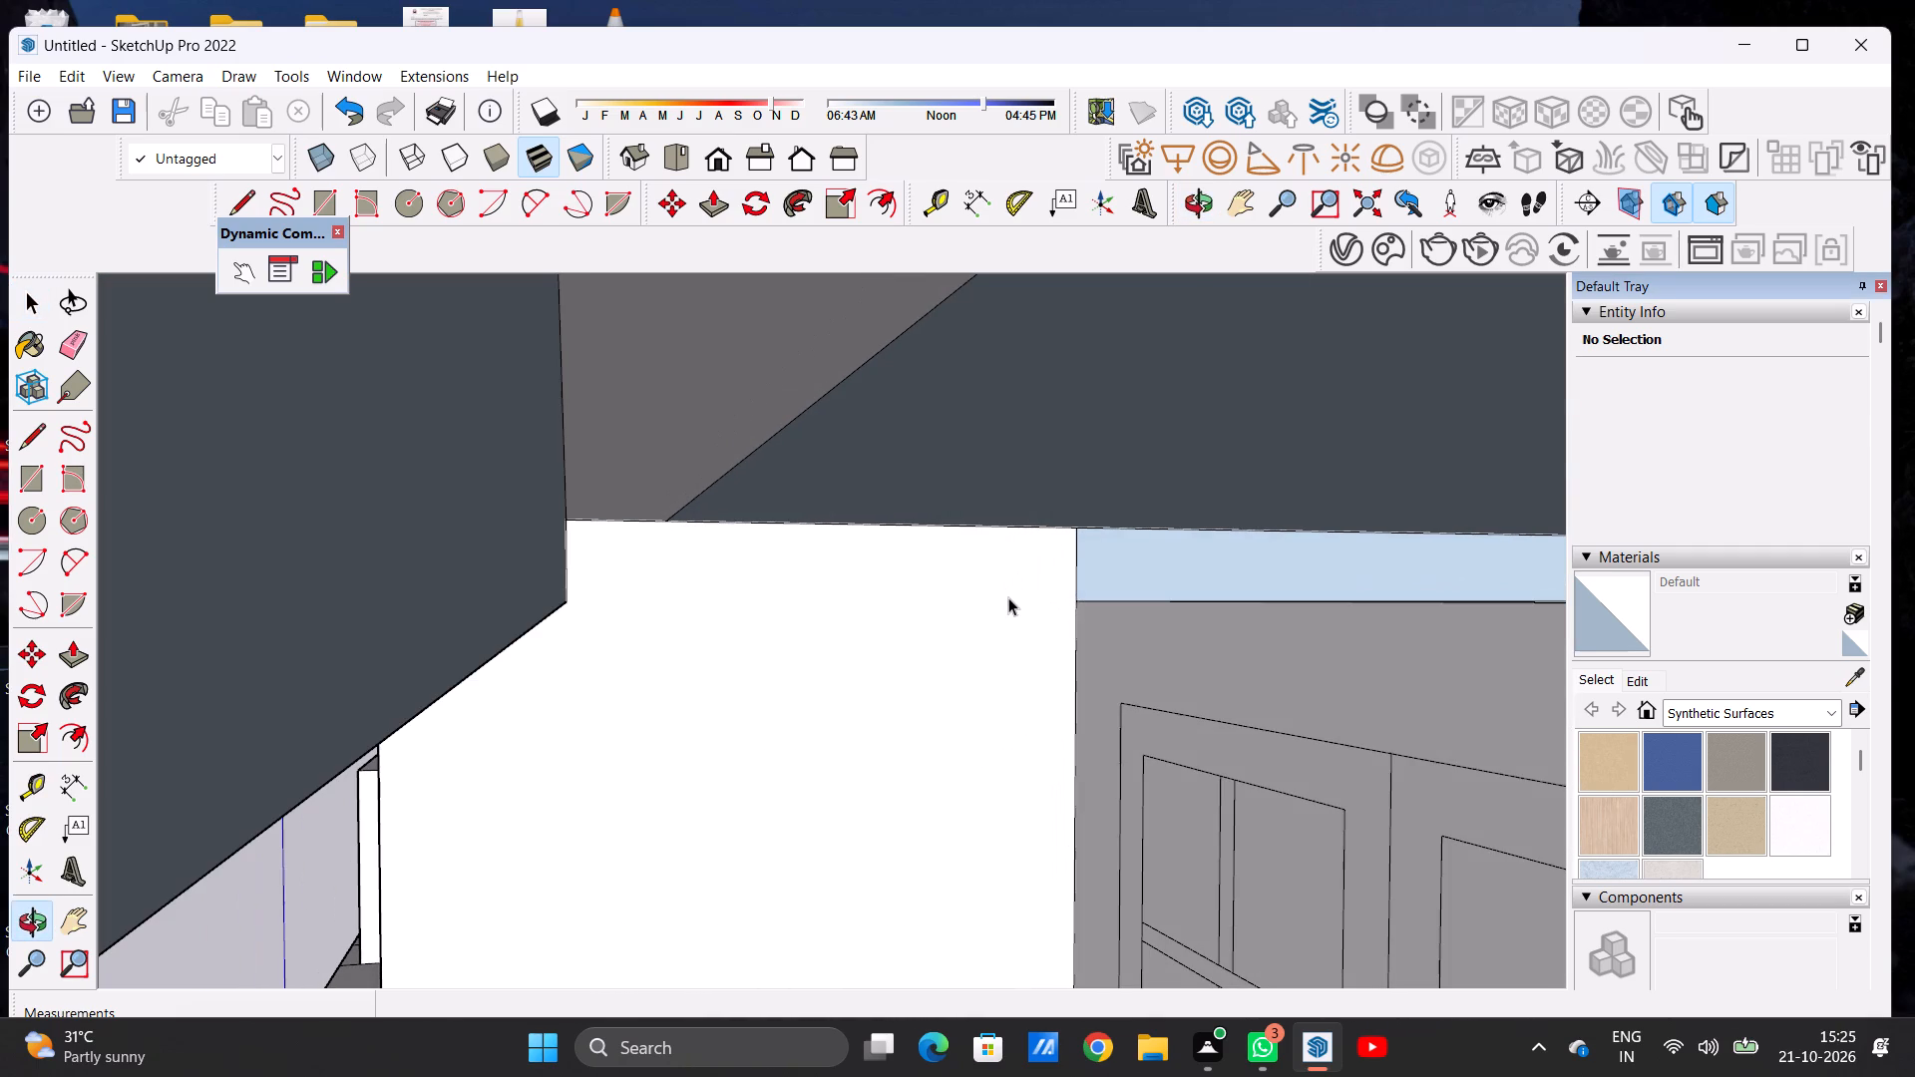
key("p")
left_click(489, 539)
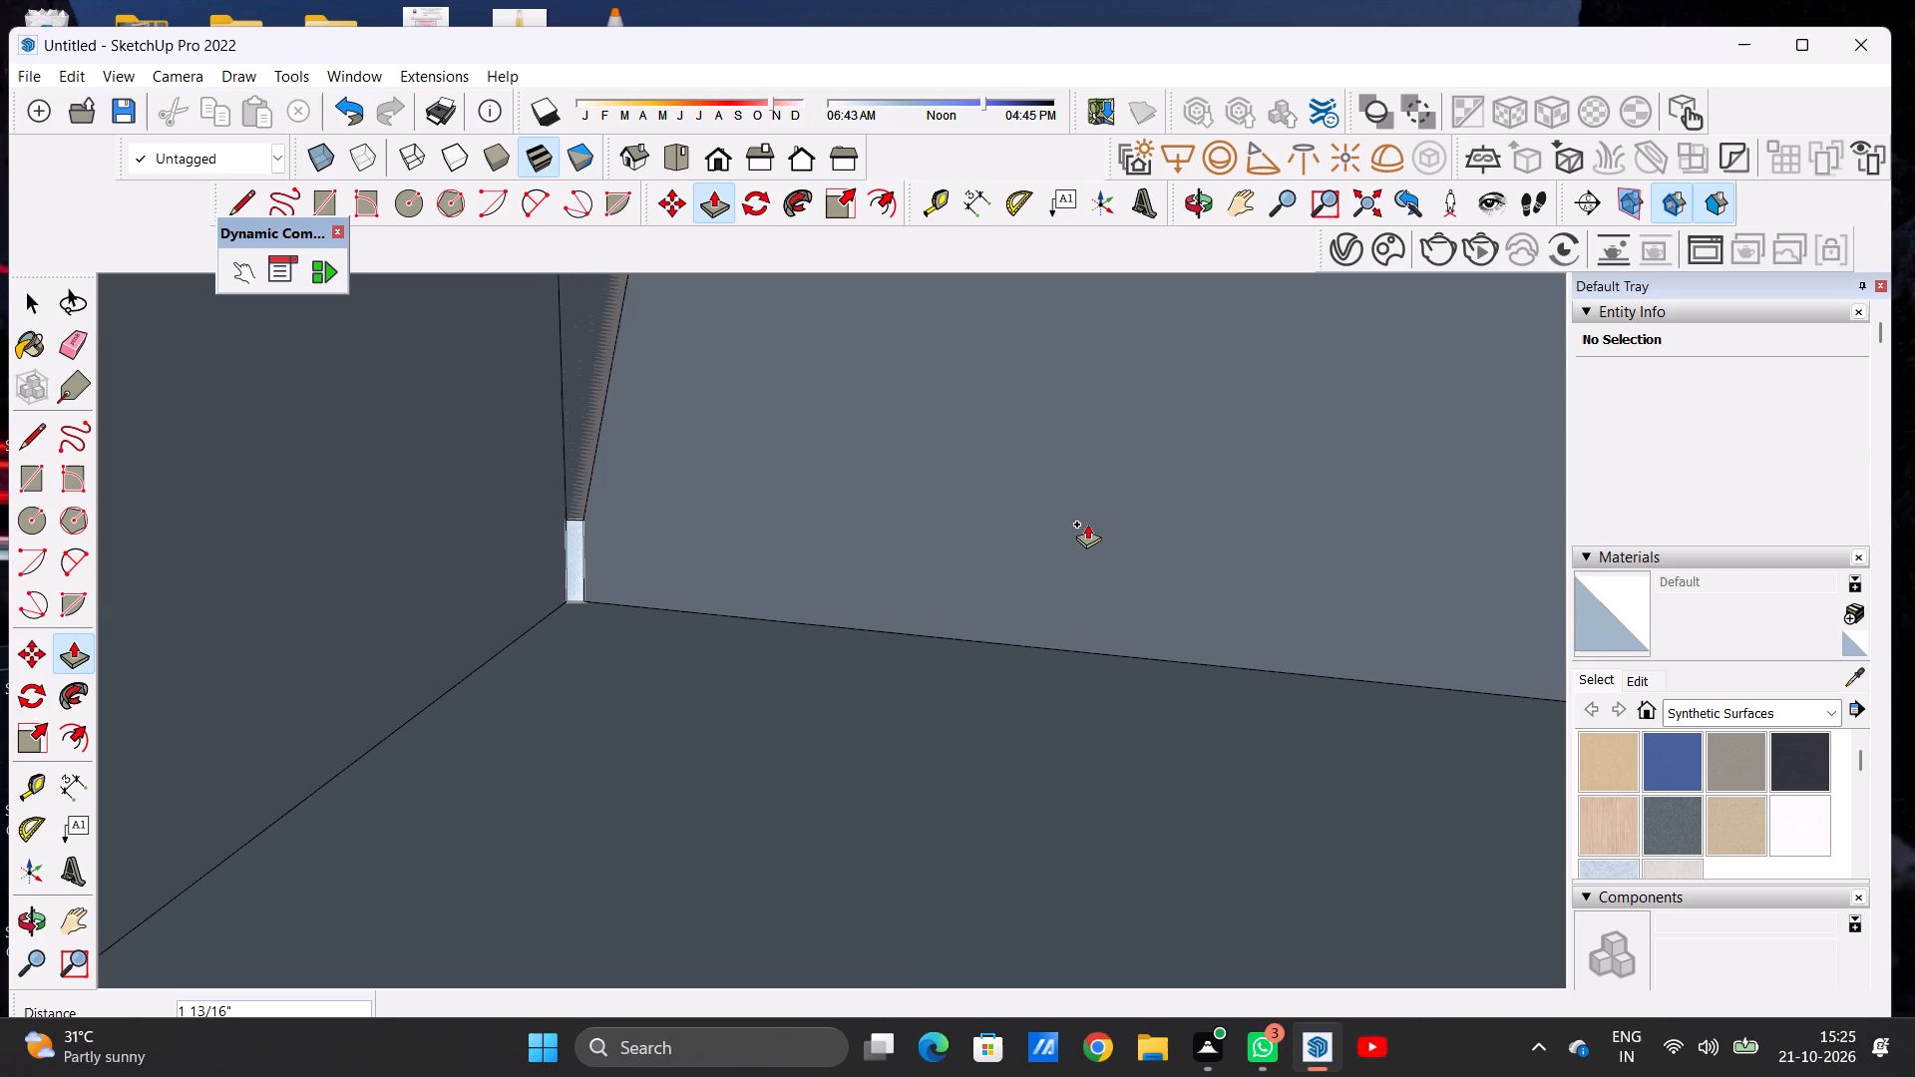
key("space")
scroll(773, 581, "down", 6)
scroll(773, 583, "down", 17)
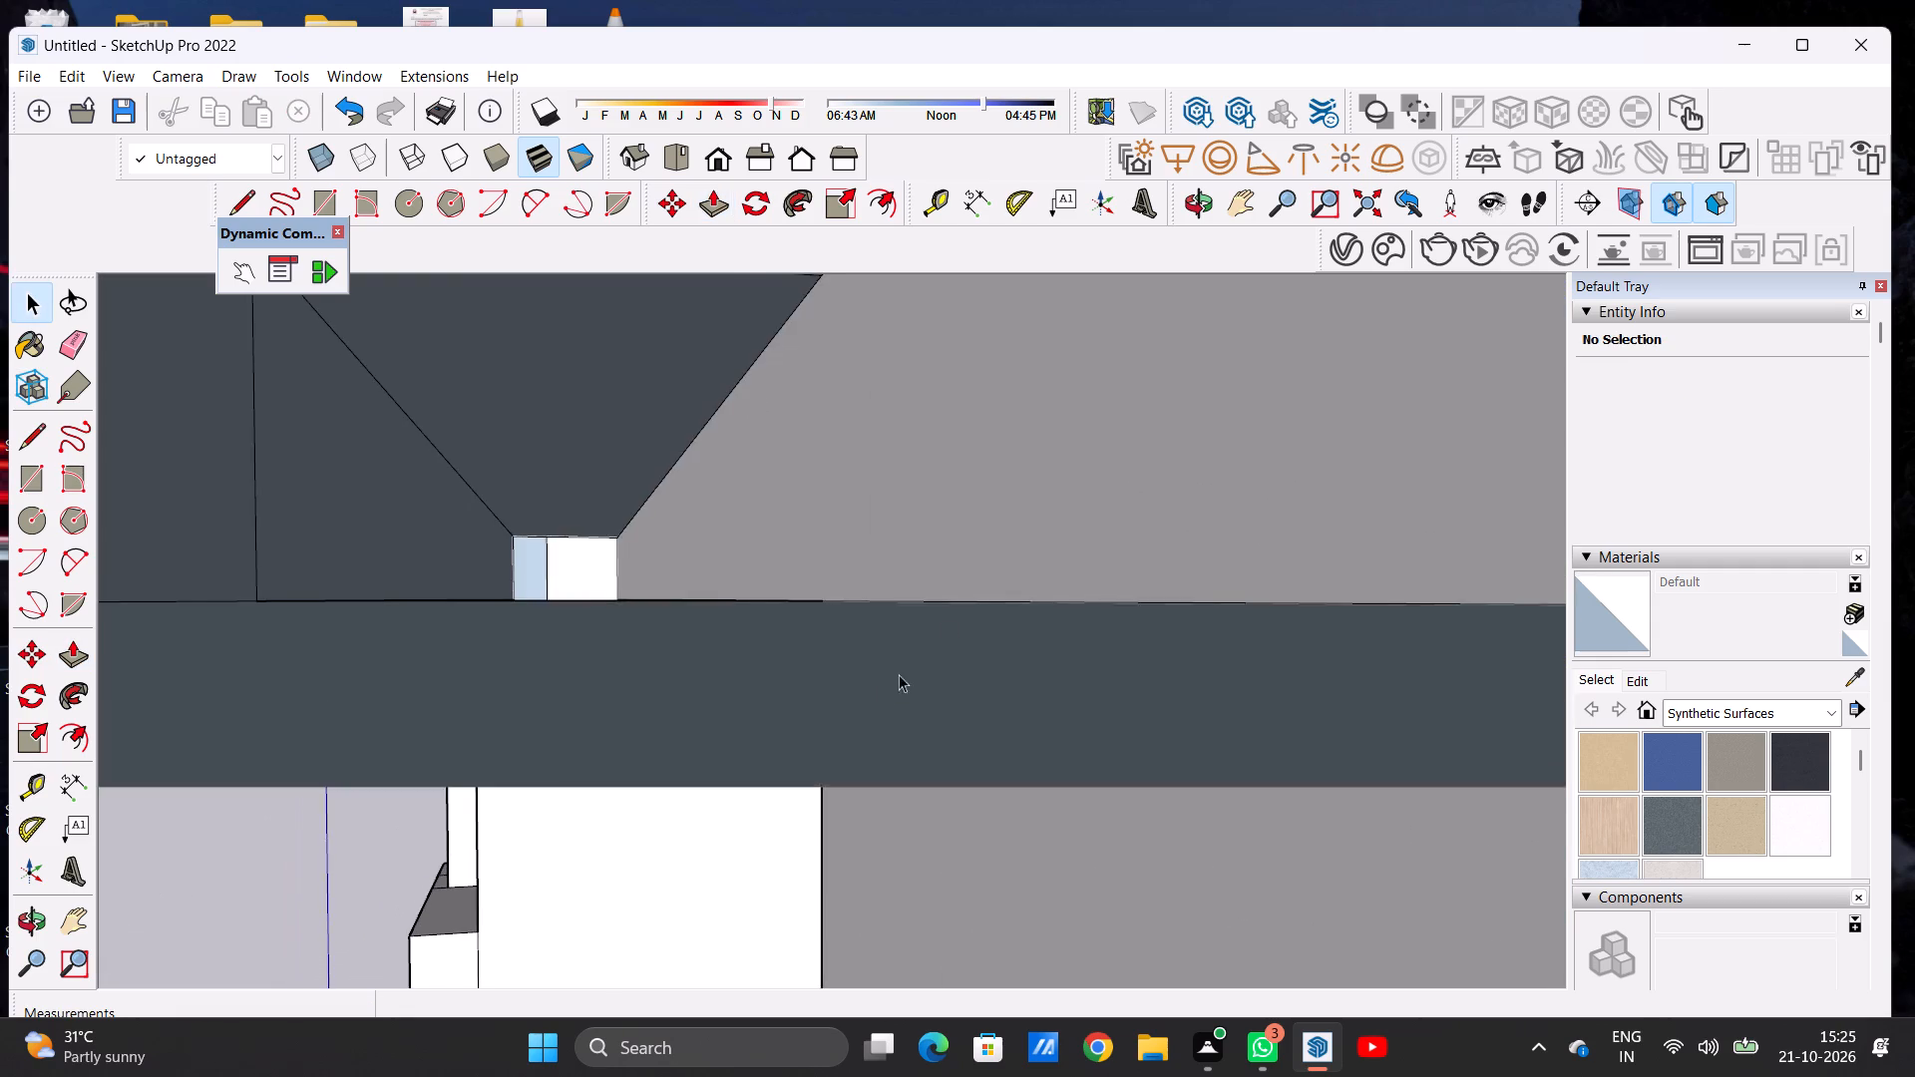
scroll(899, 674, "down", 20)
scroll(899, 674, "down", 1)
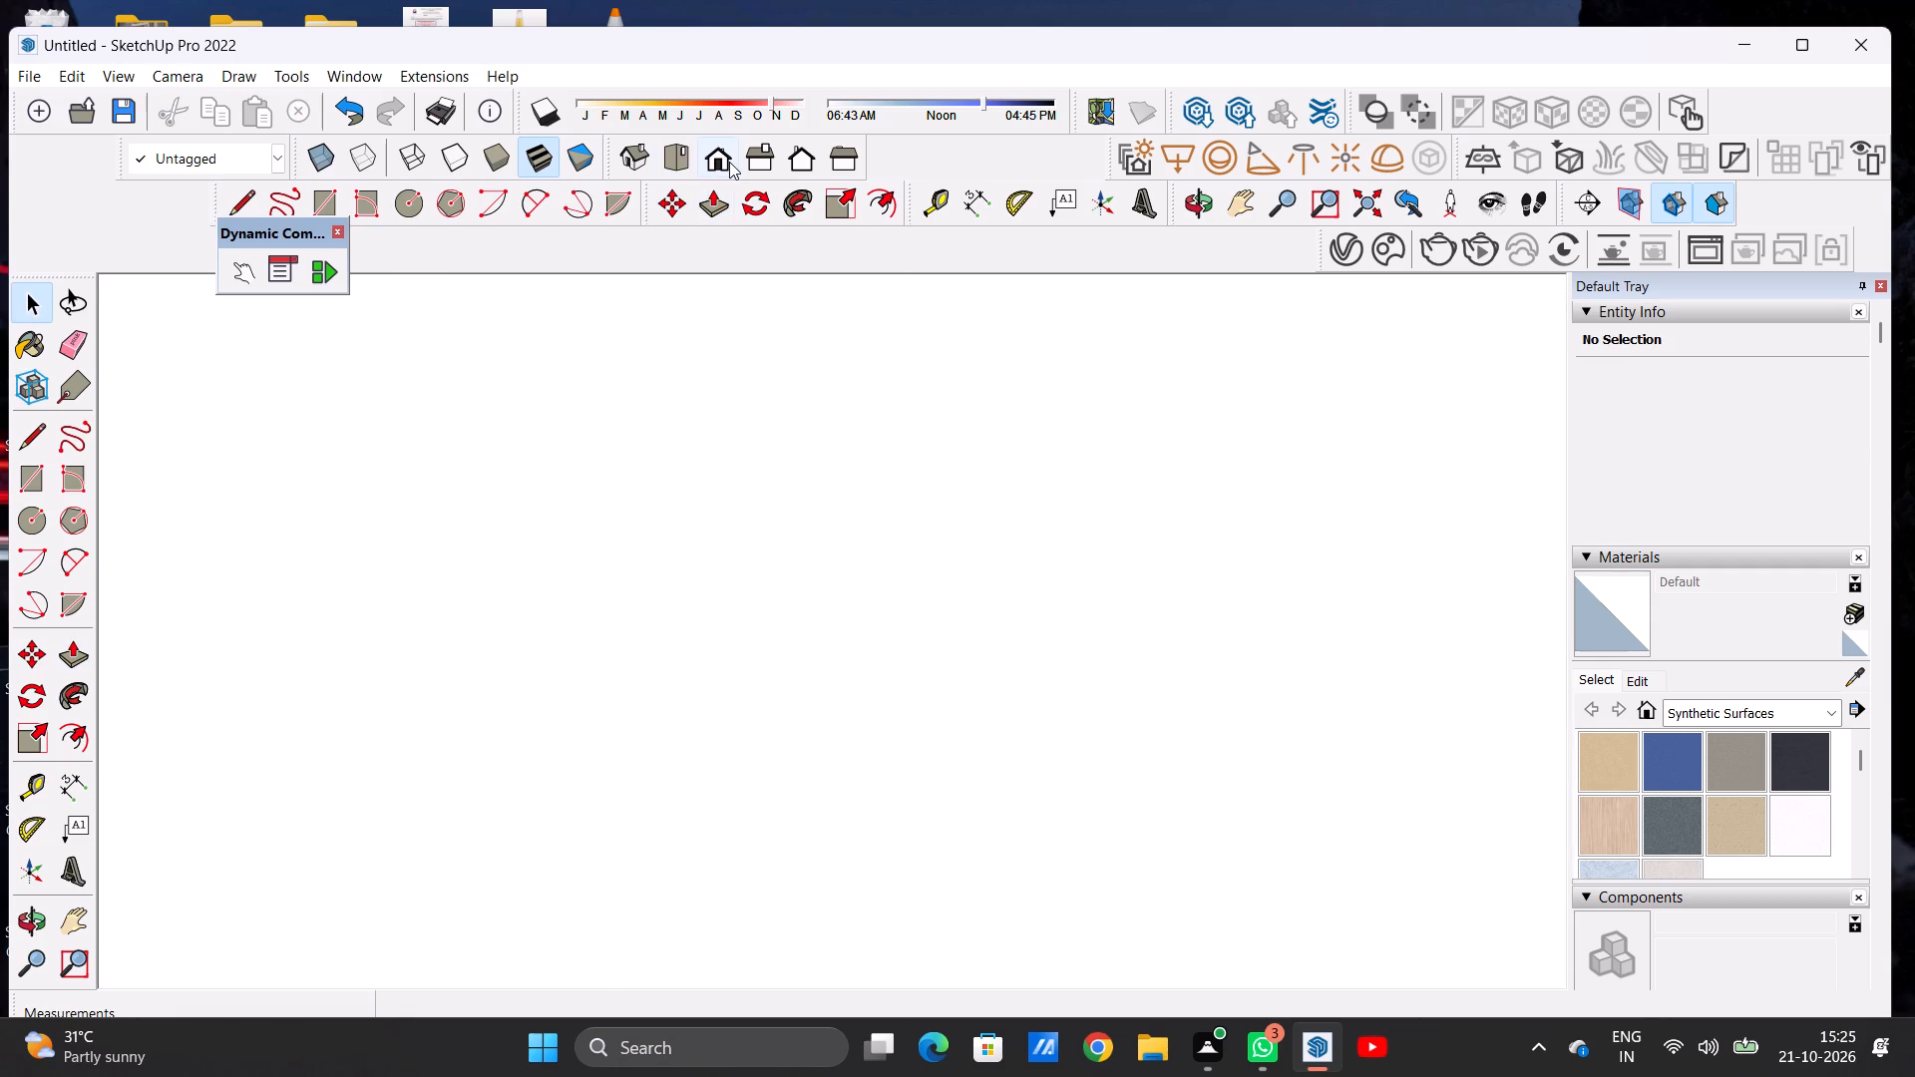
Push/Pull the upper balcony's recessed ceiling face down about 8 13/16" to the level of the front beam's underside.
left_click(729, 162)
scroll(830, 603, "down", 14)
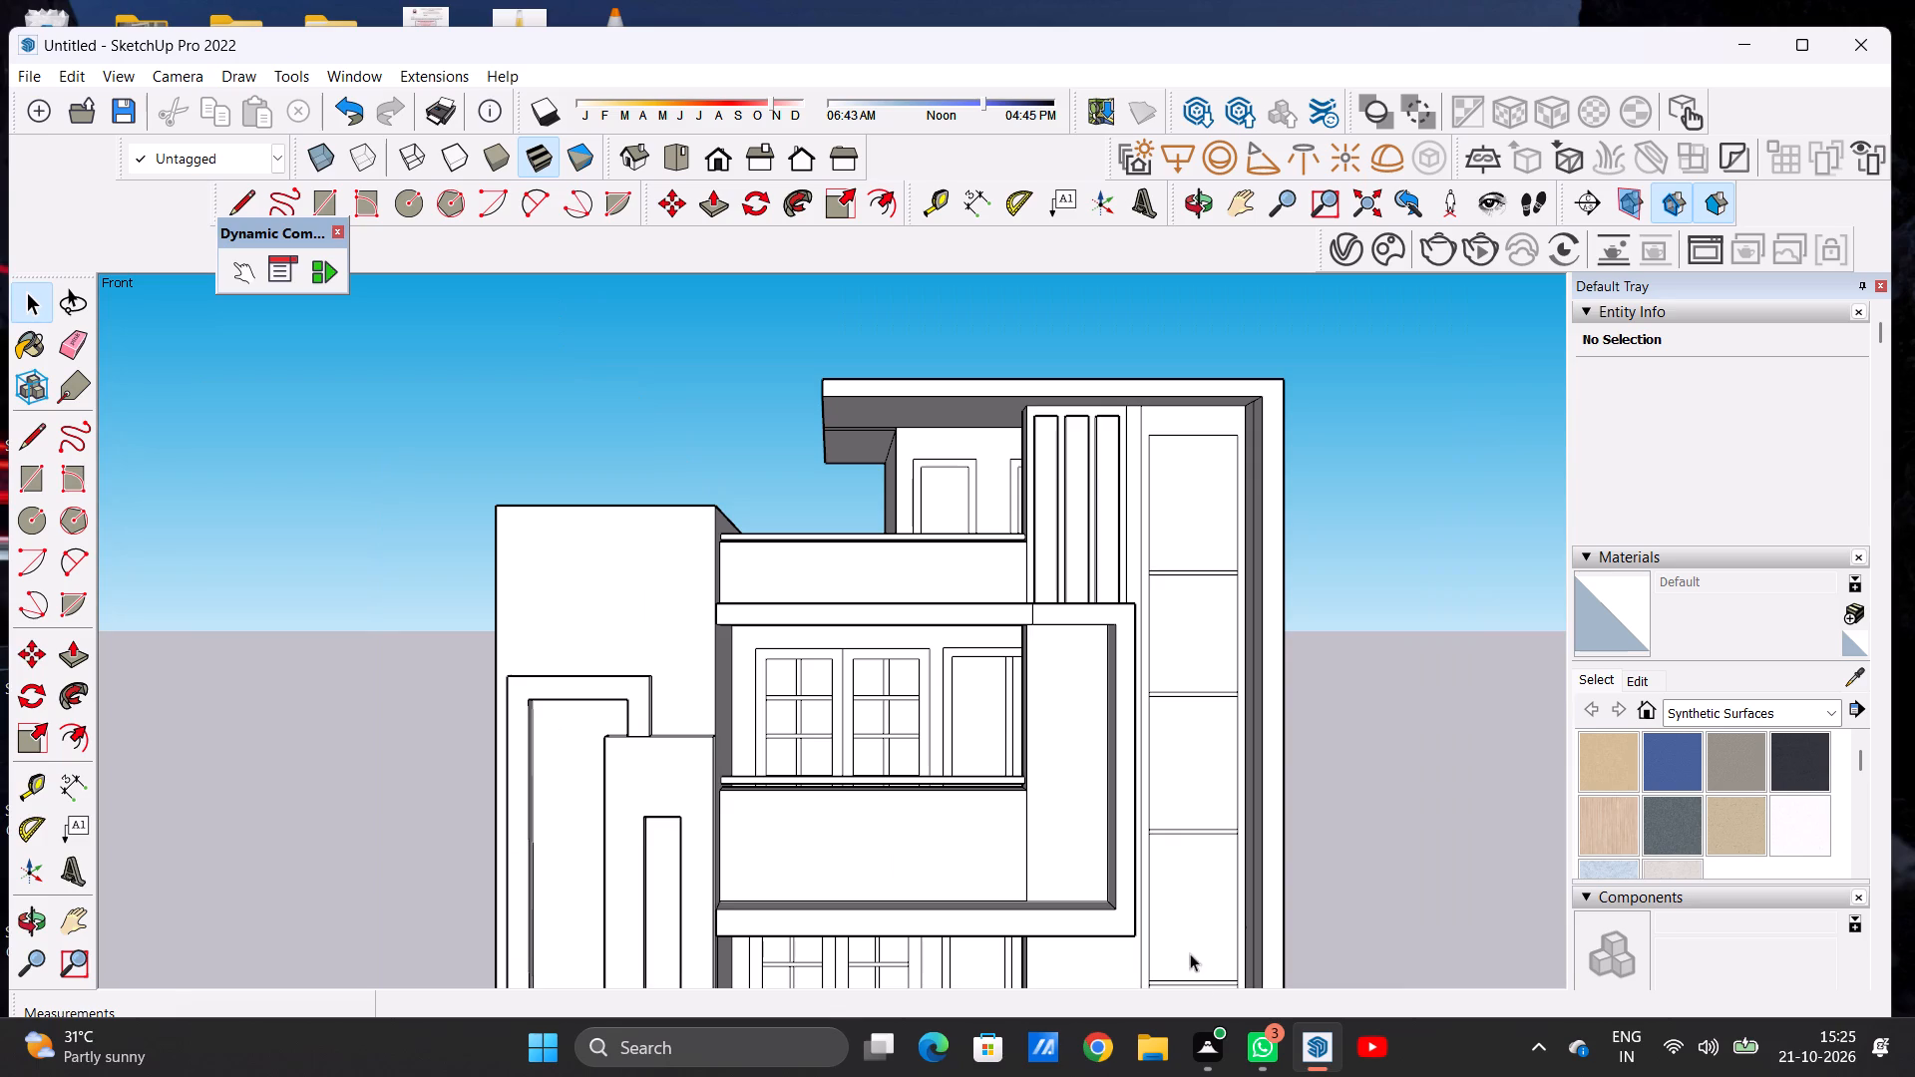
middle_click_drag(1198, 979, 853, 880)
scroll(898, 559, "up", 2)
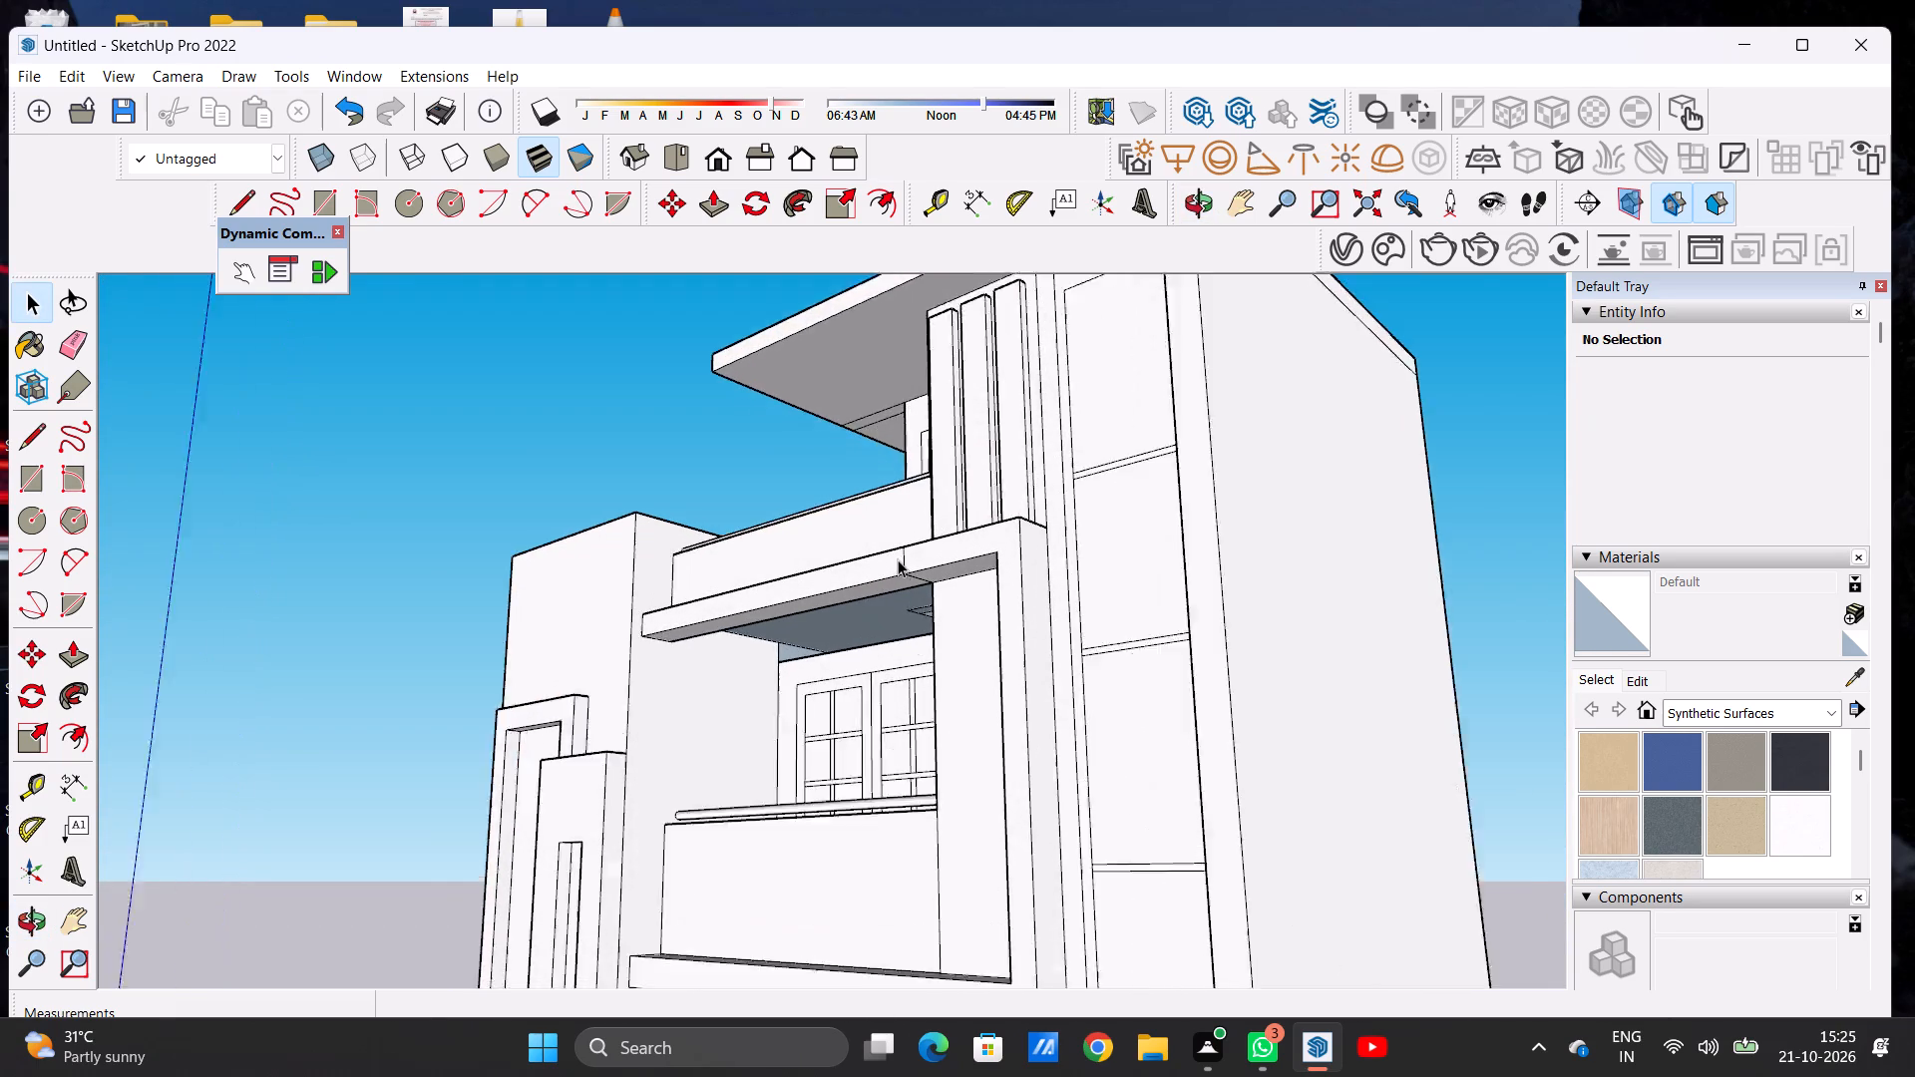
scroll(898, 559, "up", 3)
scroll(893, 631, "down", 4)
scroll(823, 654, "up", 6)
middle_click_drag(816, 661, 901, 635)
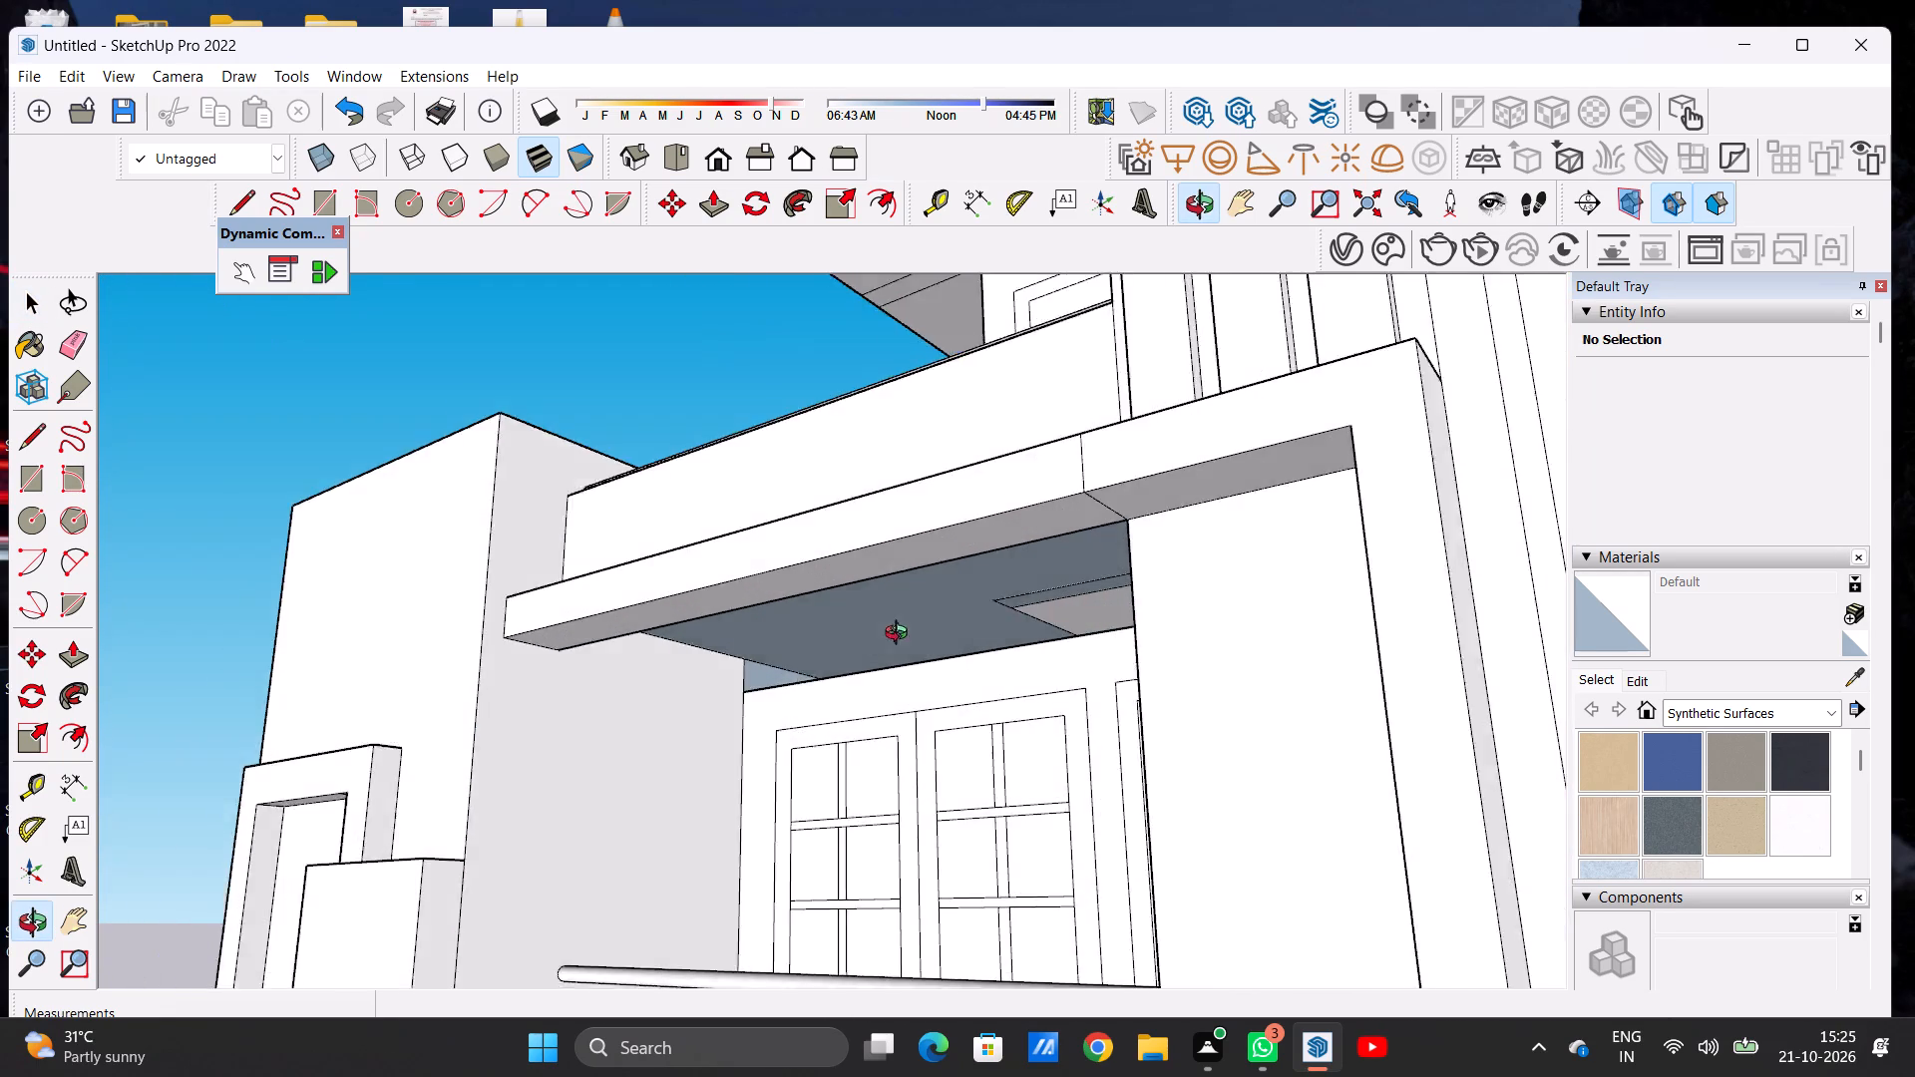
middle_click_drag(901, 635, 1148, 577)
scroll(979, 614, "up", 2)
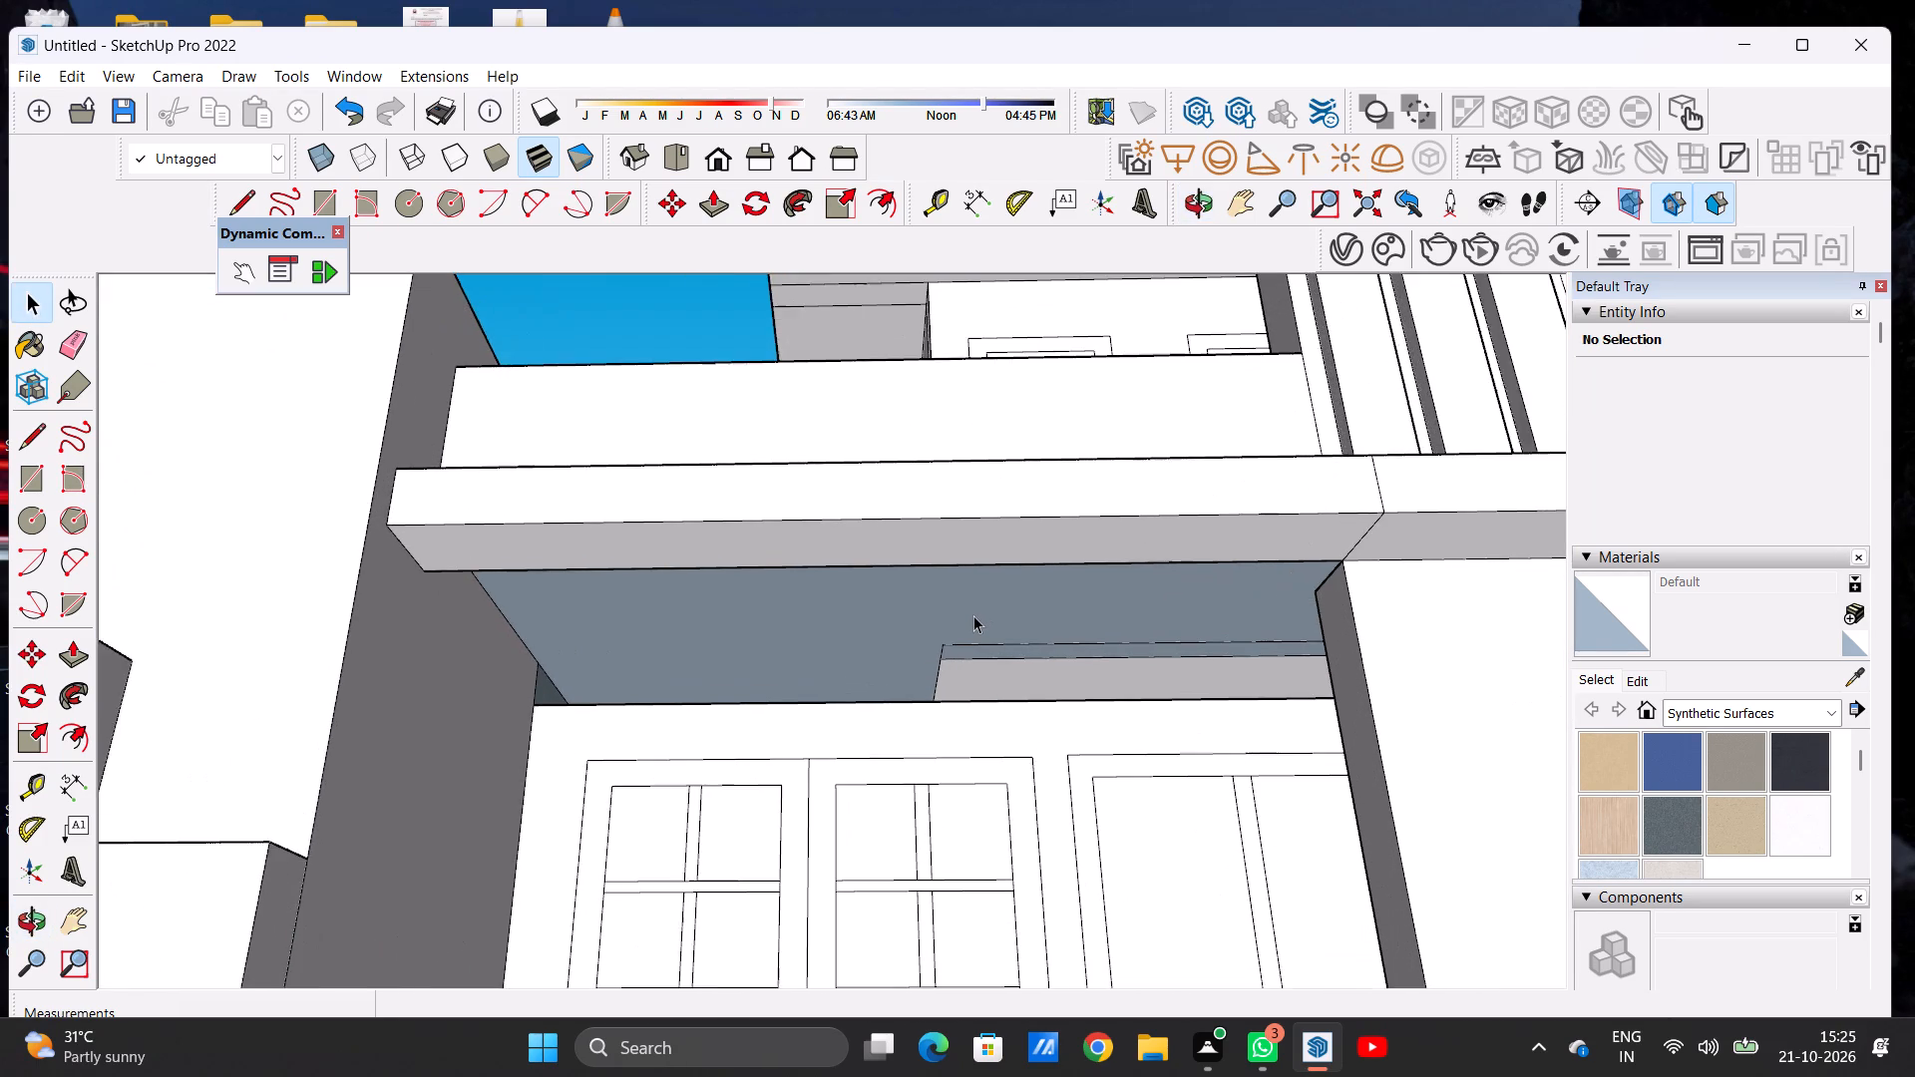
scroll(973, 615, "up", 2)
key("p")
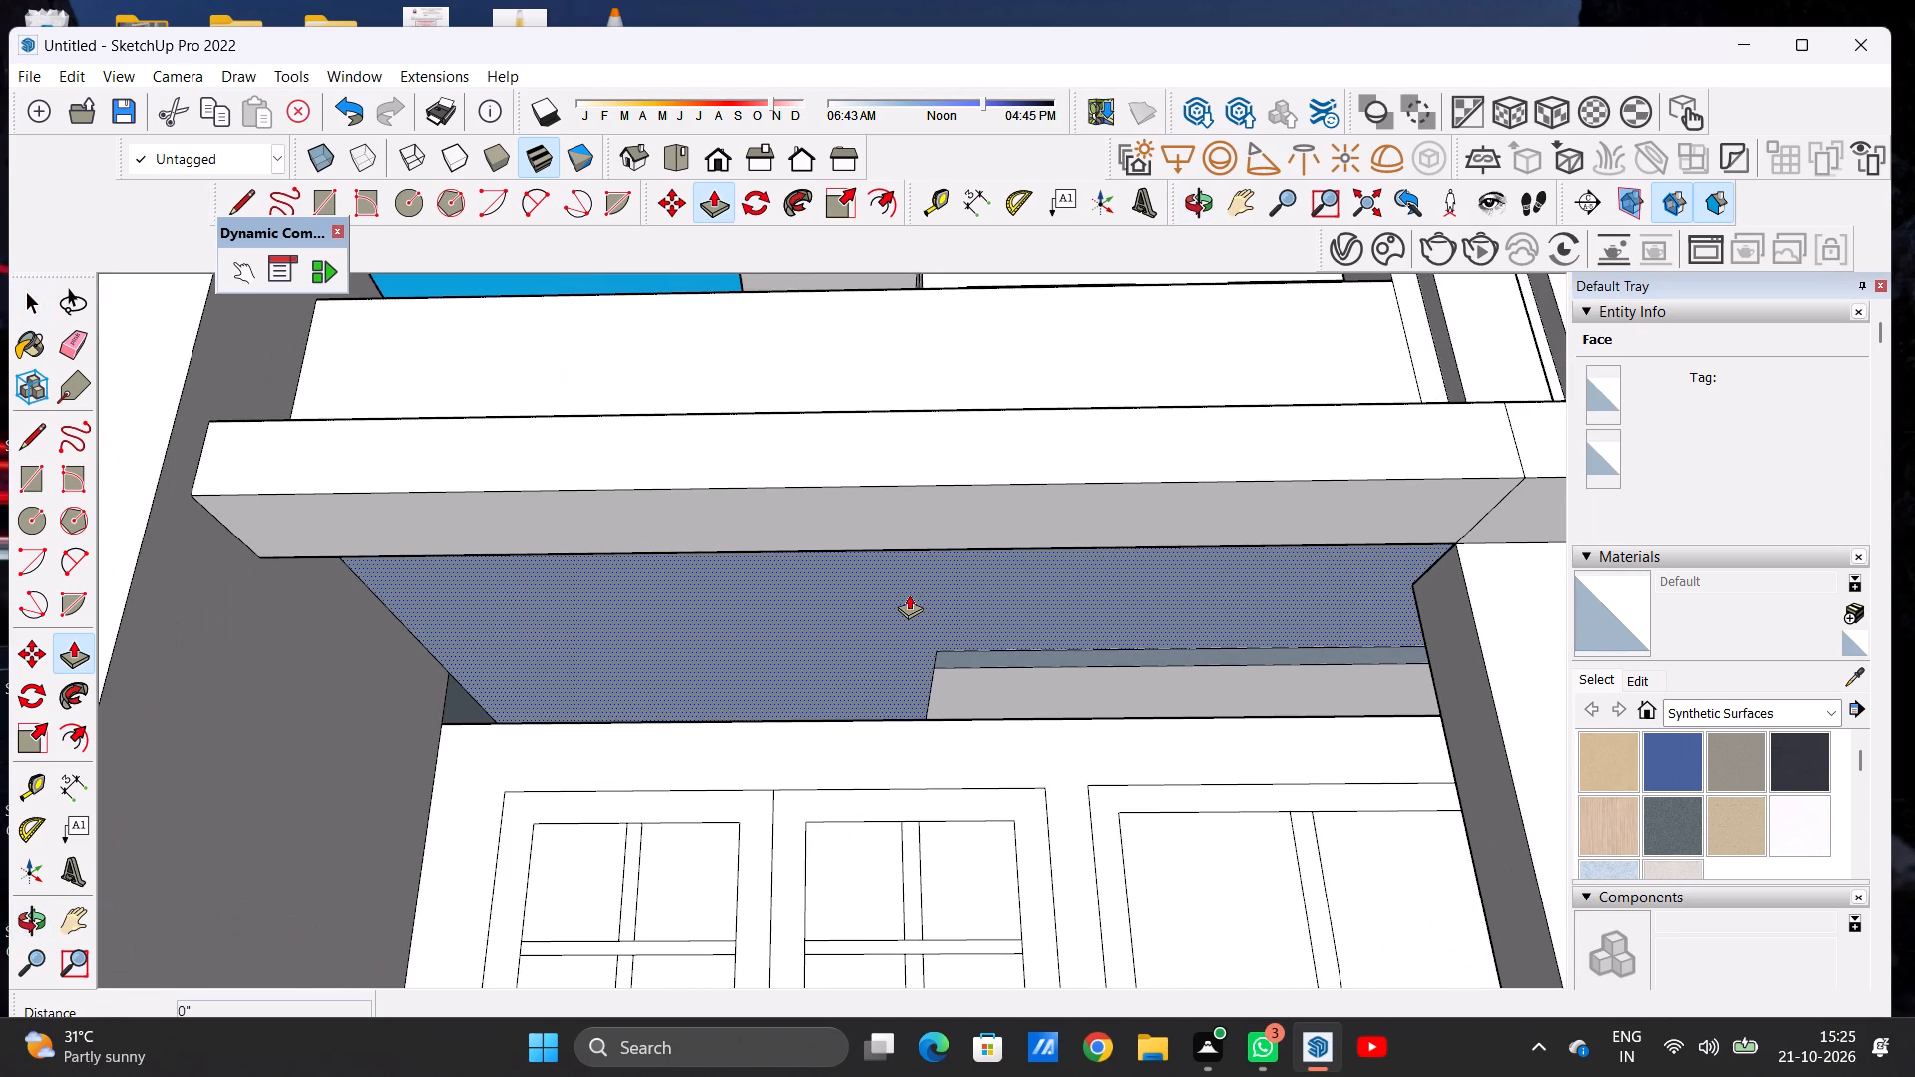
left_click(909, 594)
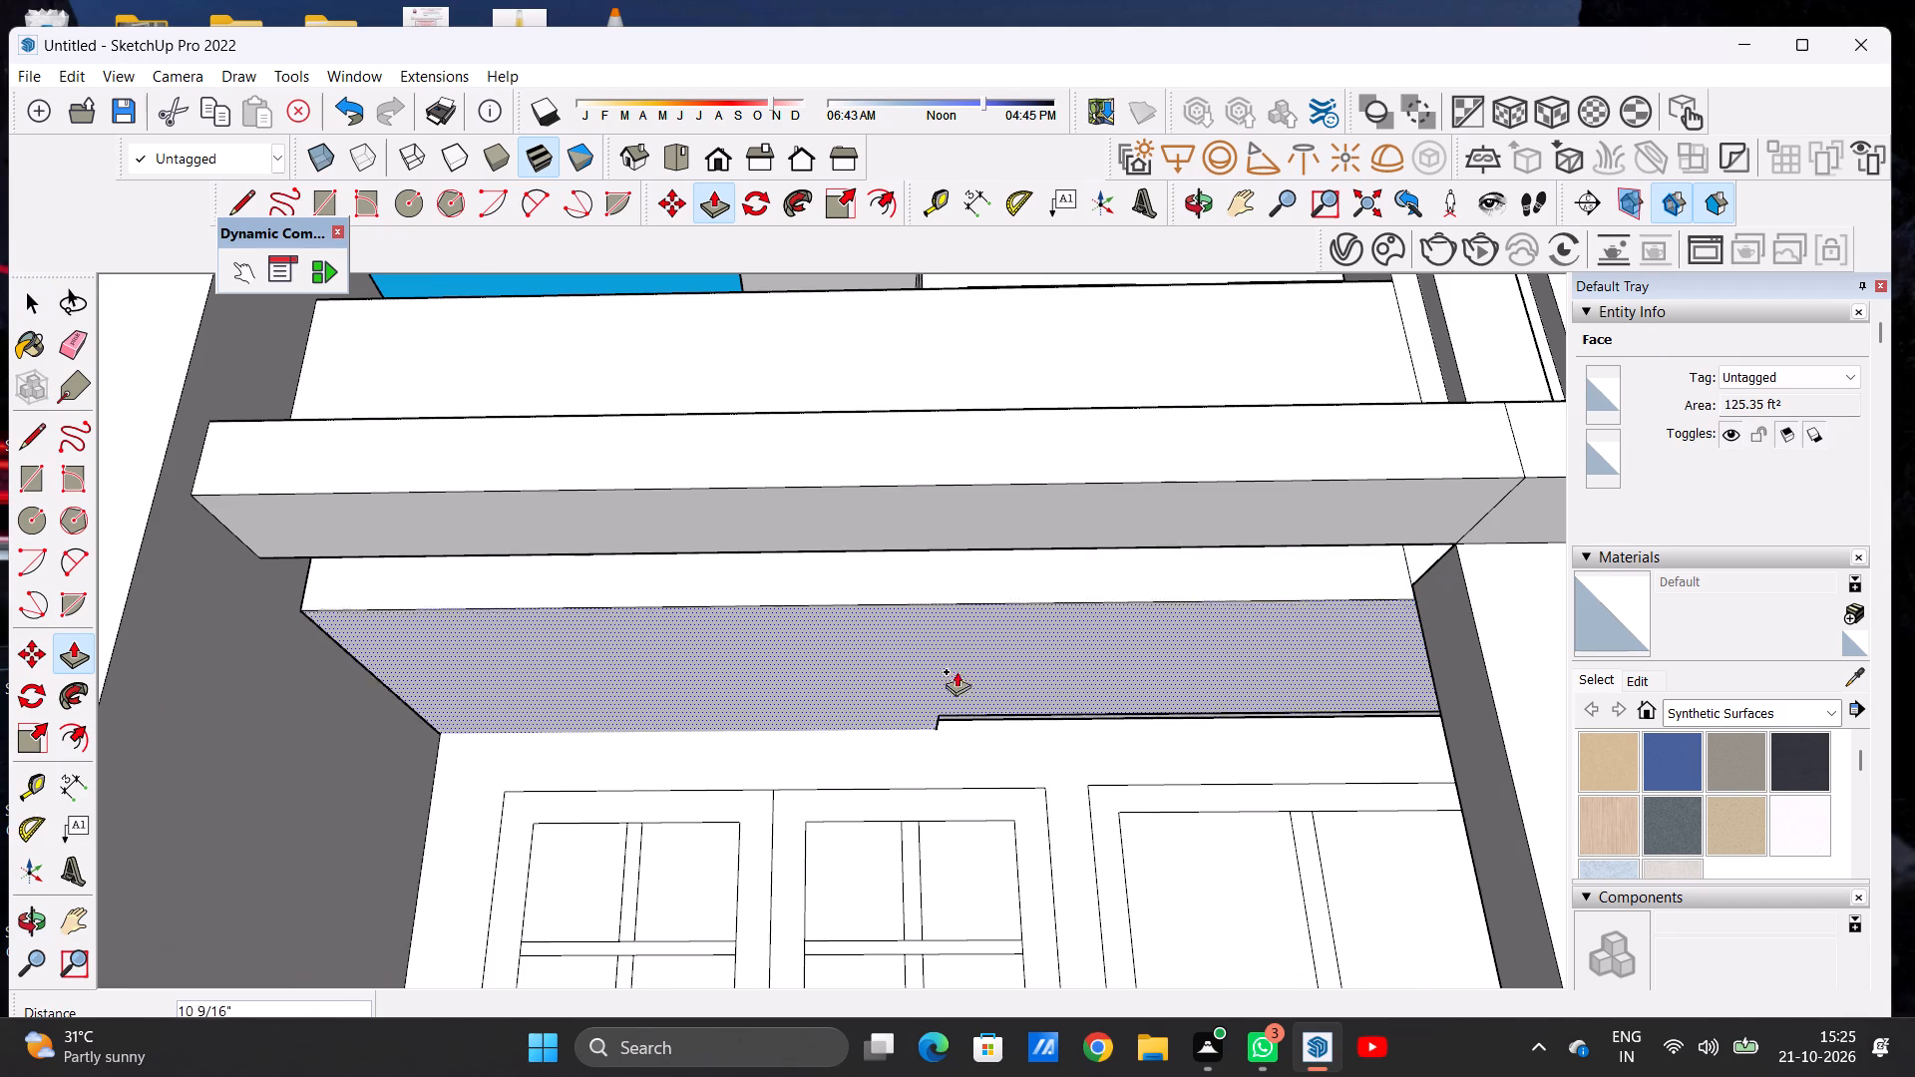
left_click(258, 556)
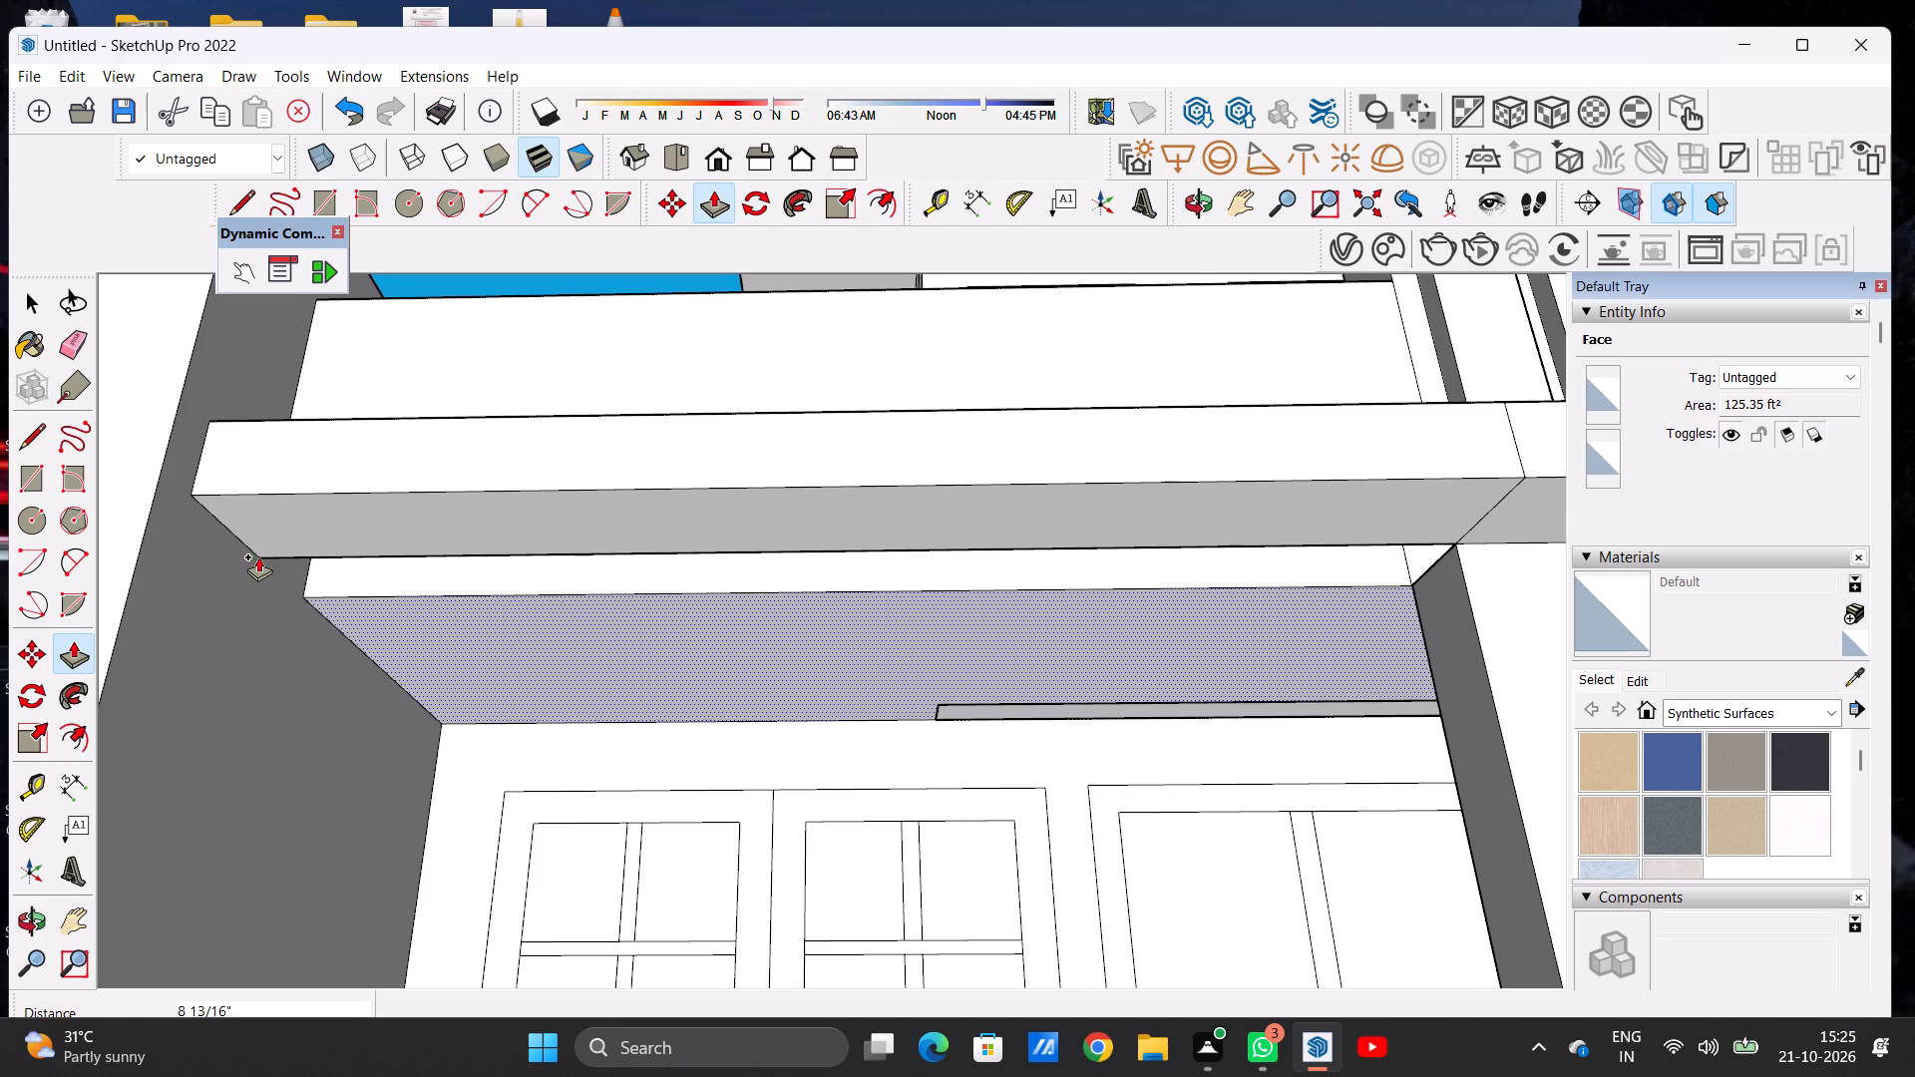
key("space")
scroll(579, 644, "down", 4)
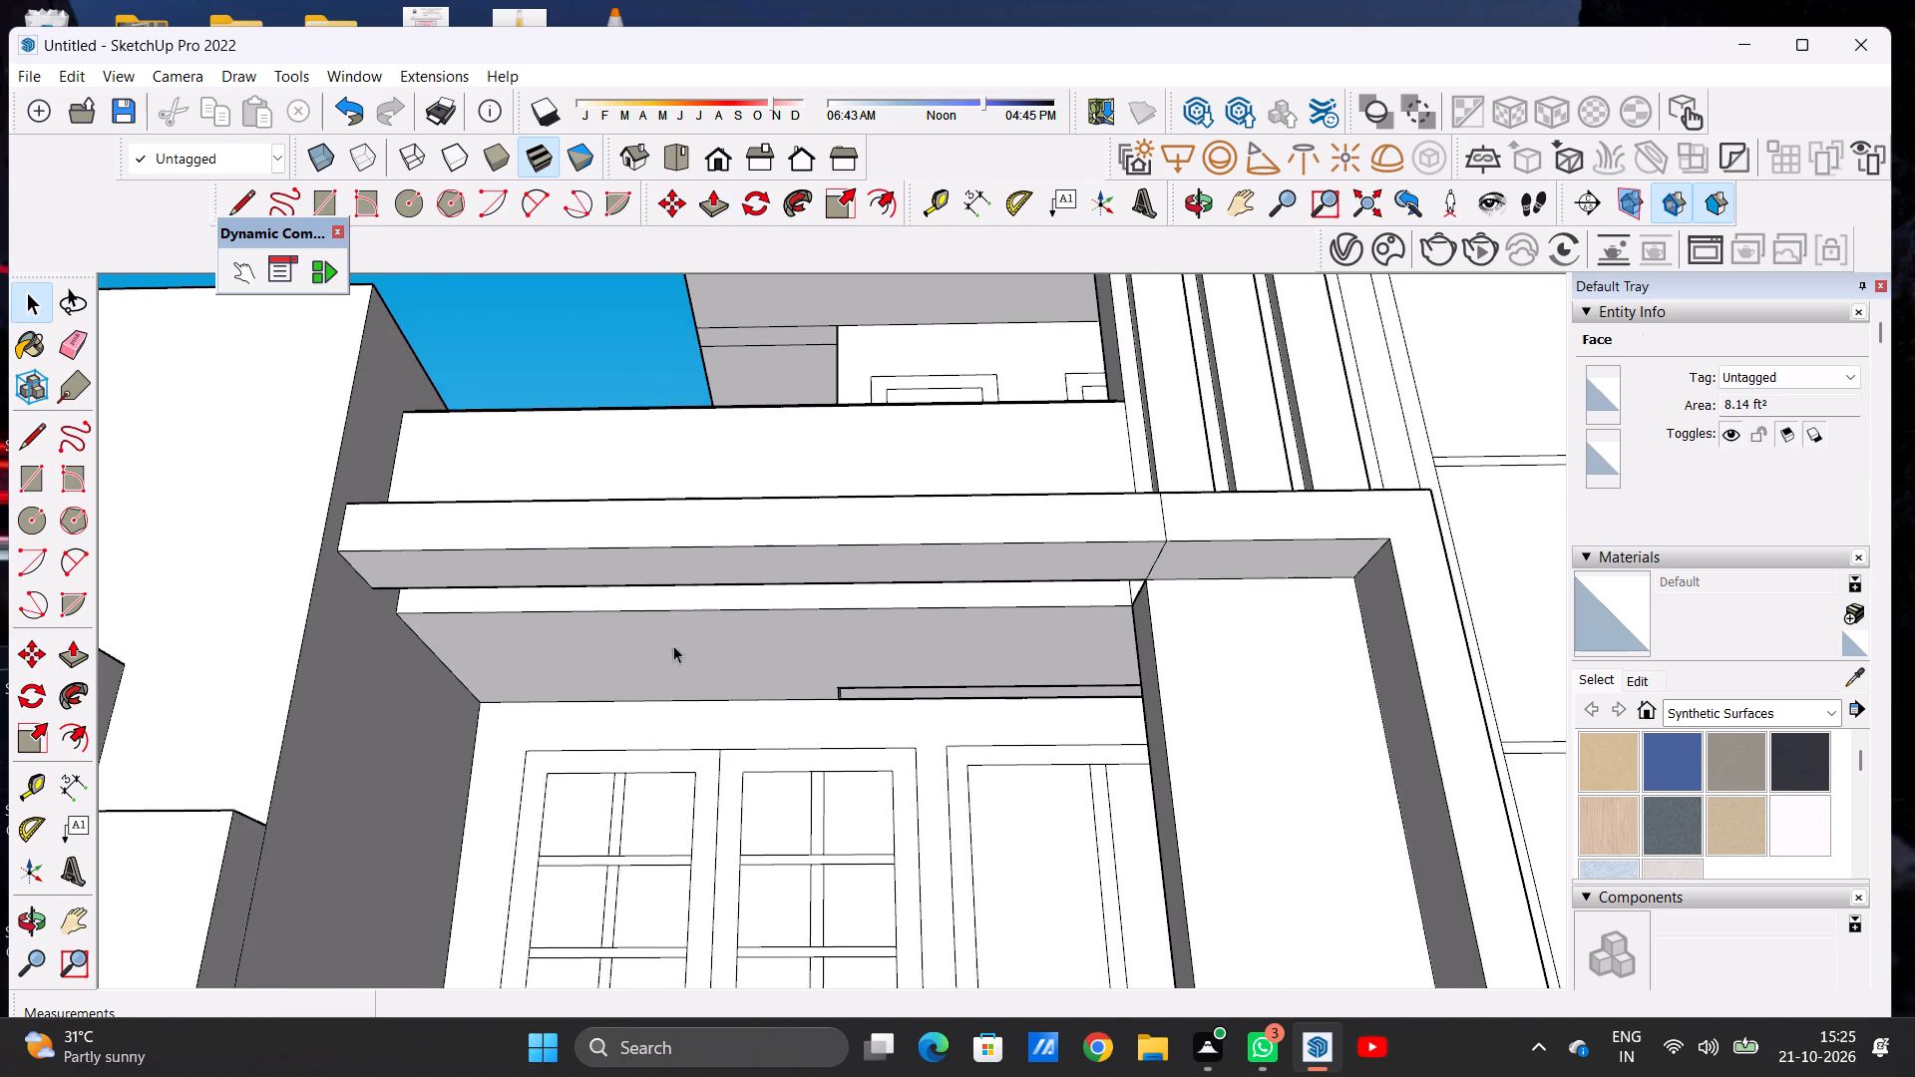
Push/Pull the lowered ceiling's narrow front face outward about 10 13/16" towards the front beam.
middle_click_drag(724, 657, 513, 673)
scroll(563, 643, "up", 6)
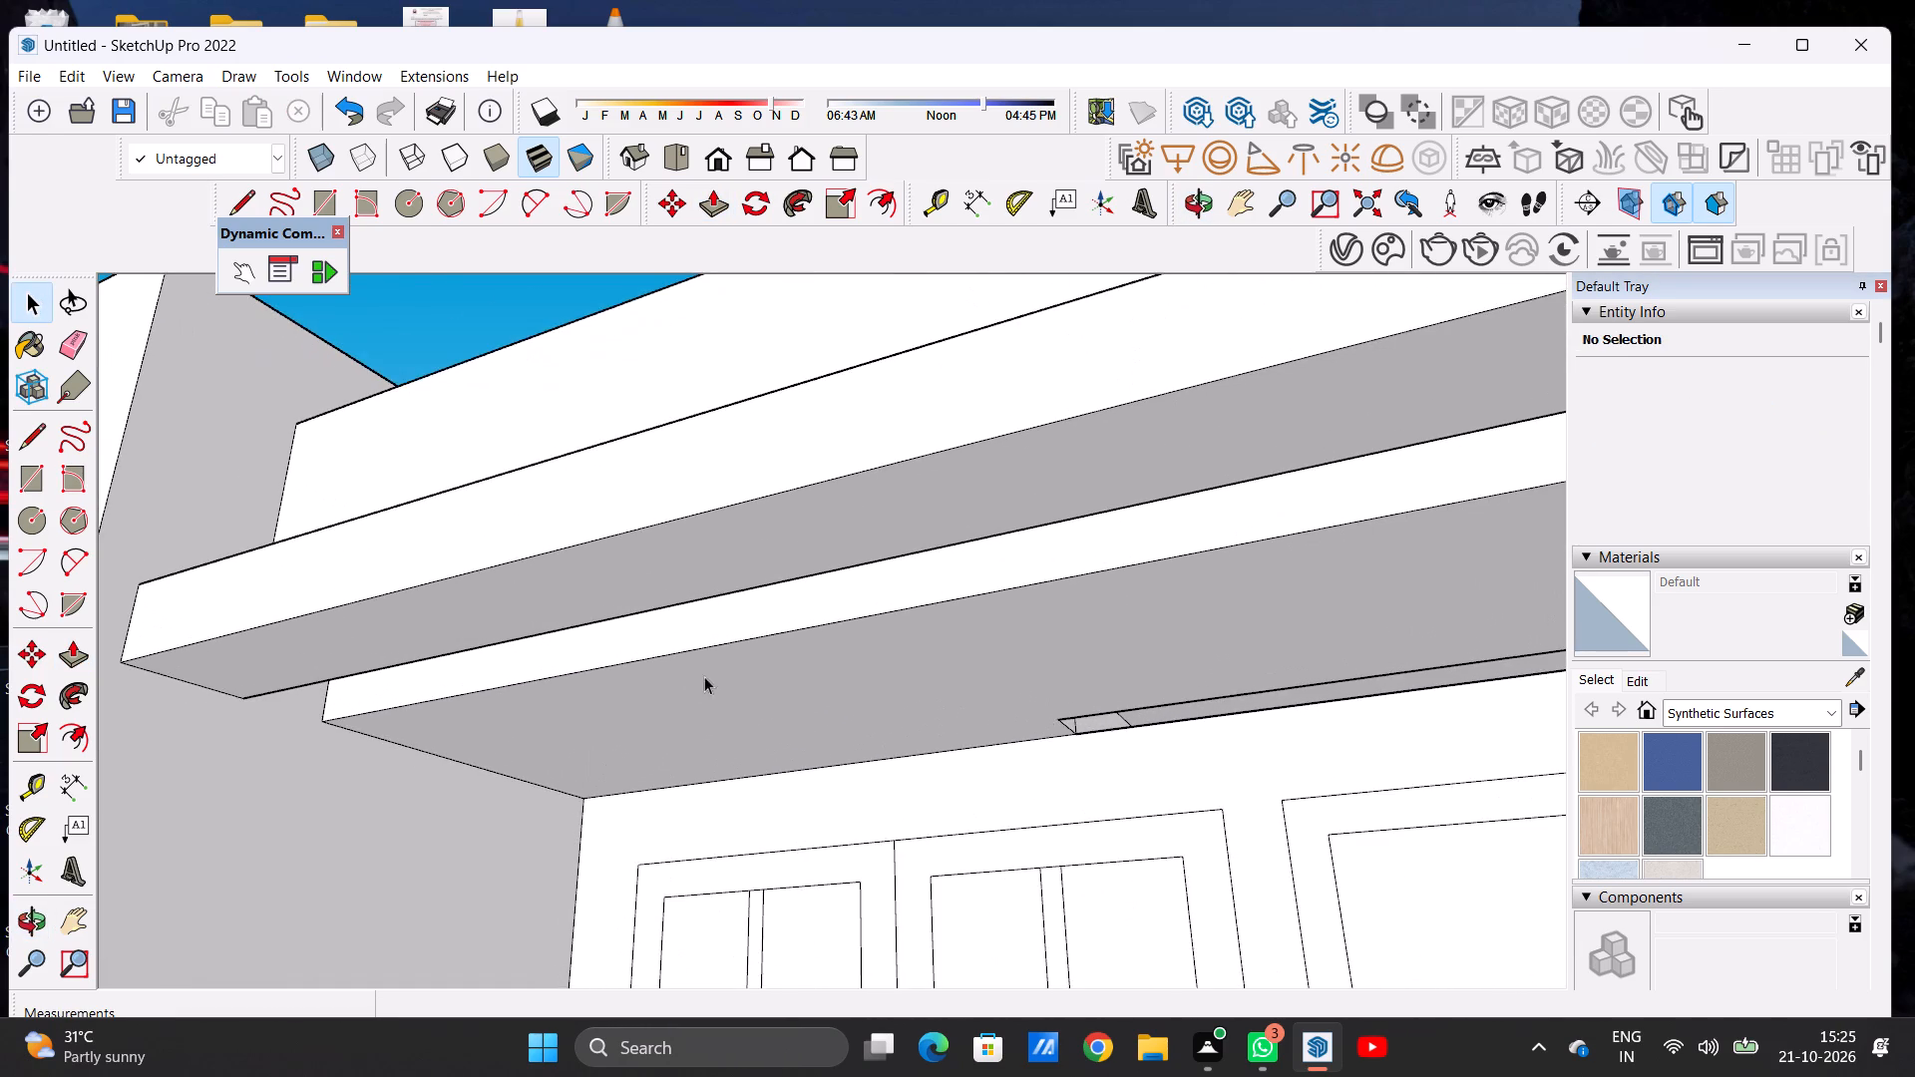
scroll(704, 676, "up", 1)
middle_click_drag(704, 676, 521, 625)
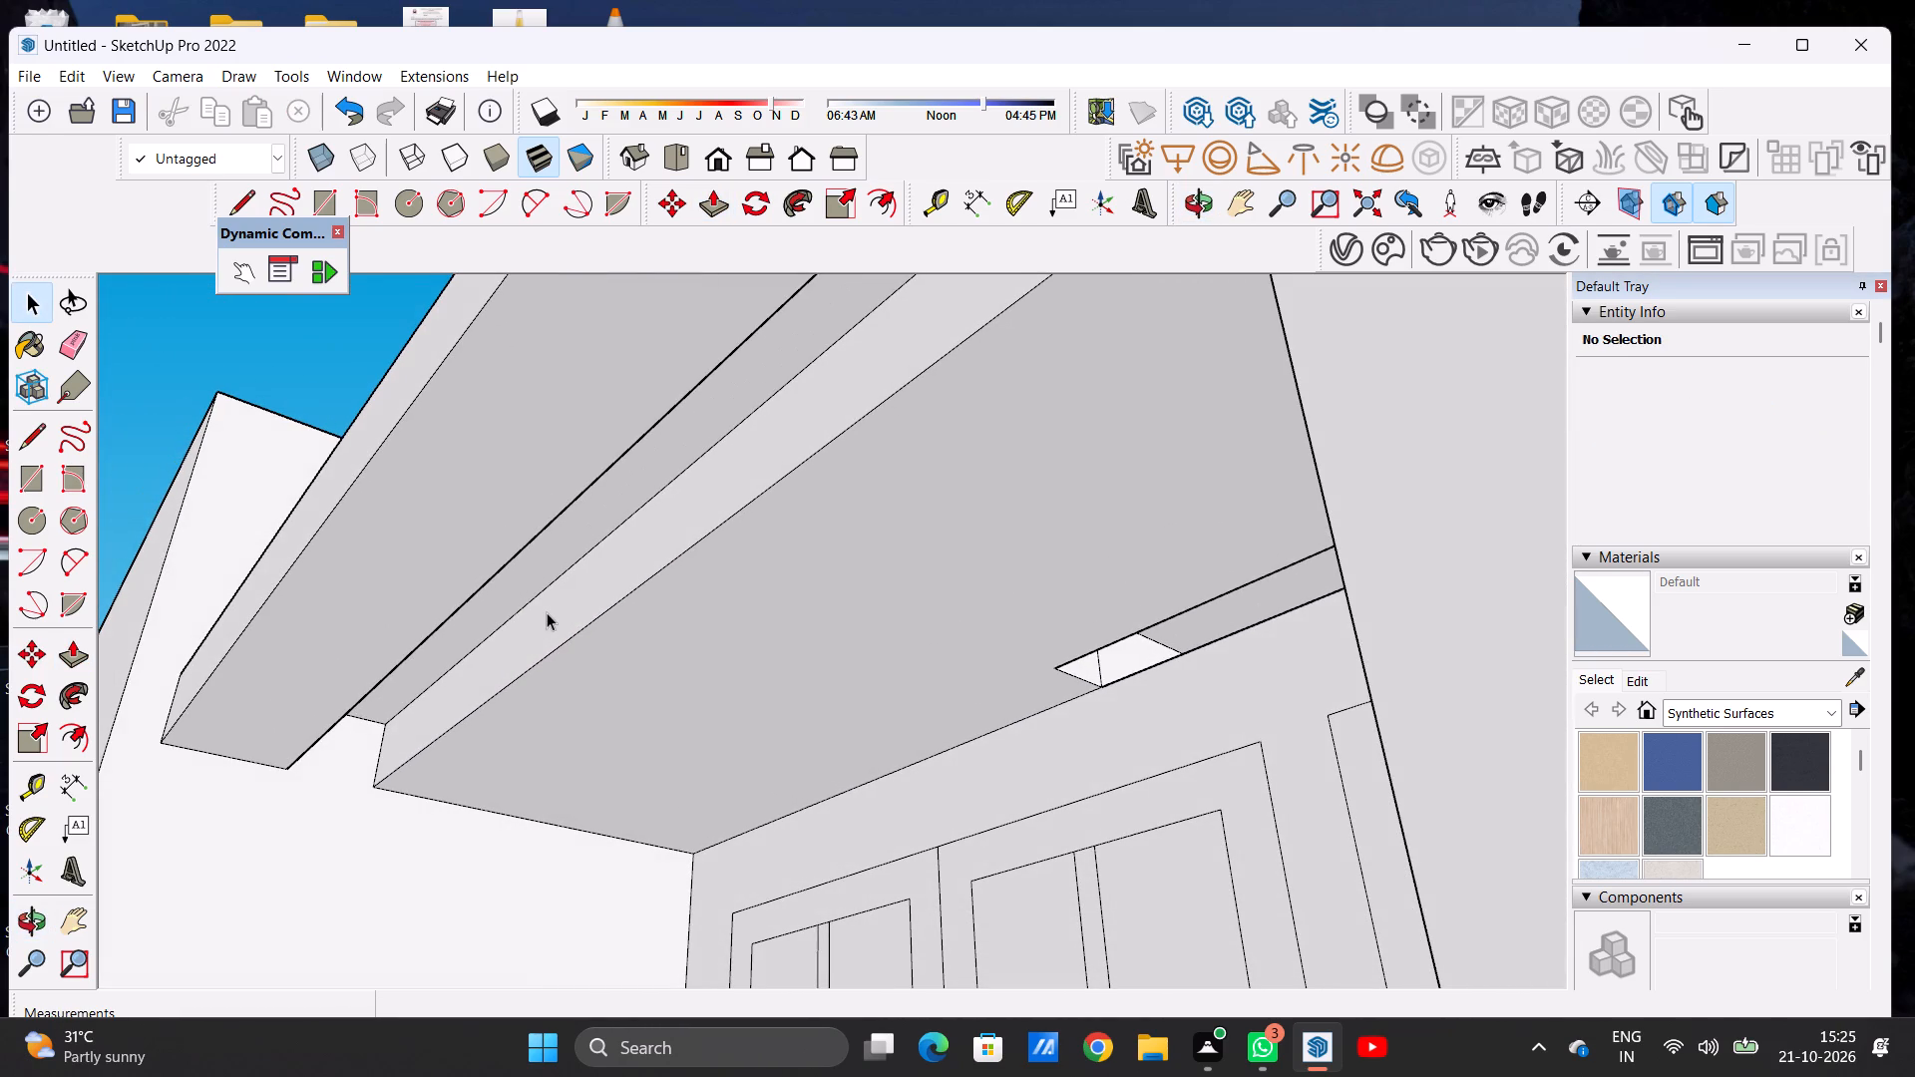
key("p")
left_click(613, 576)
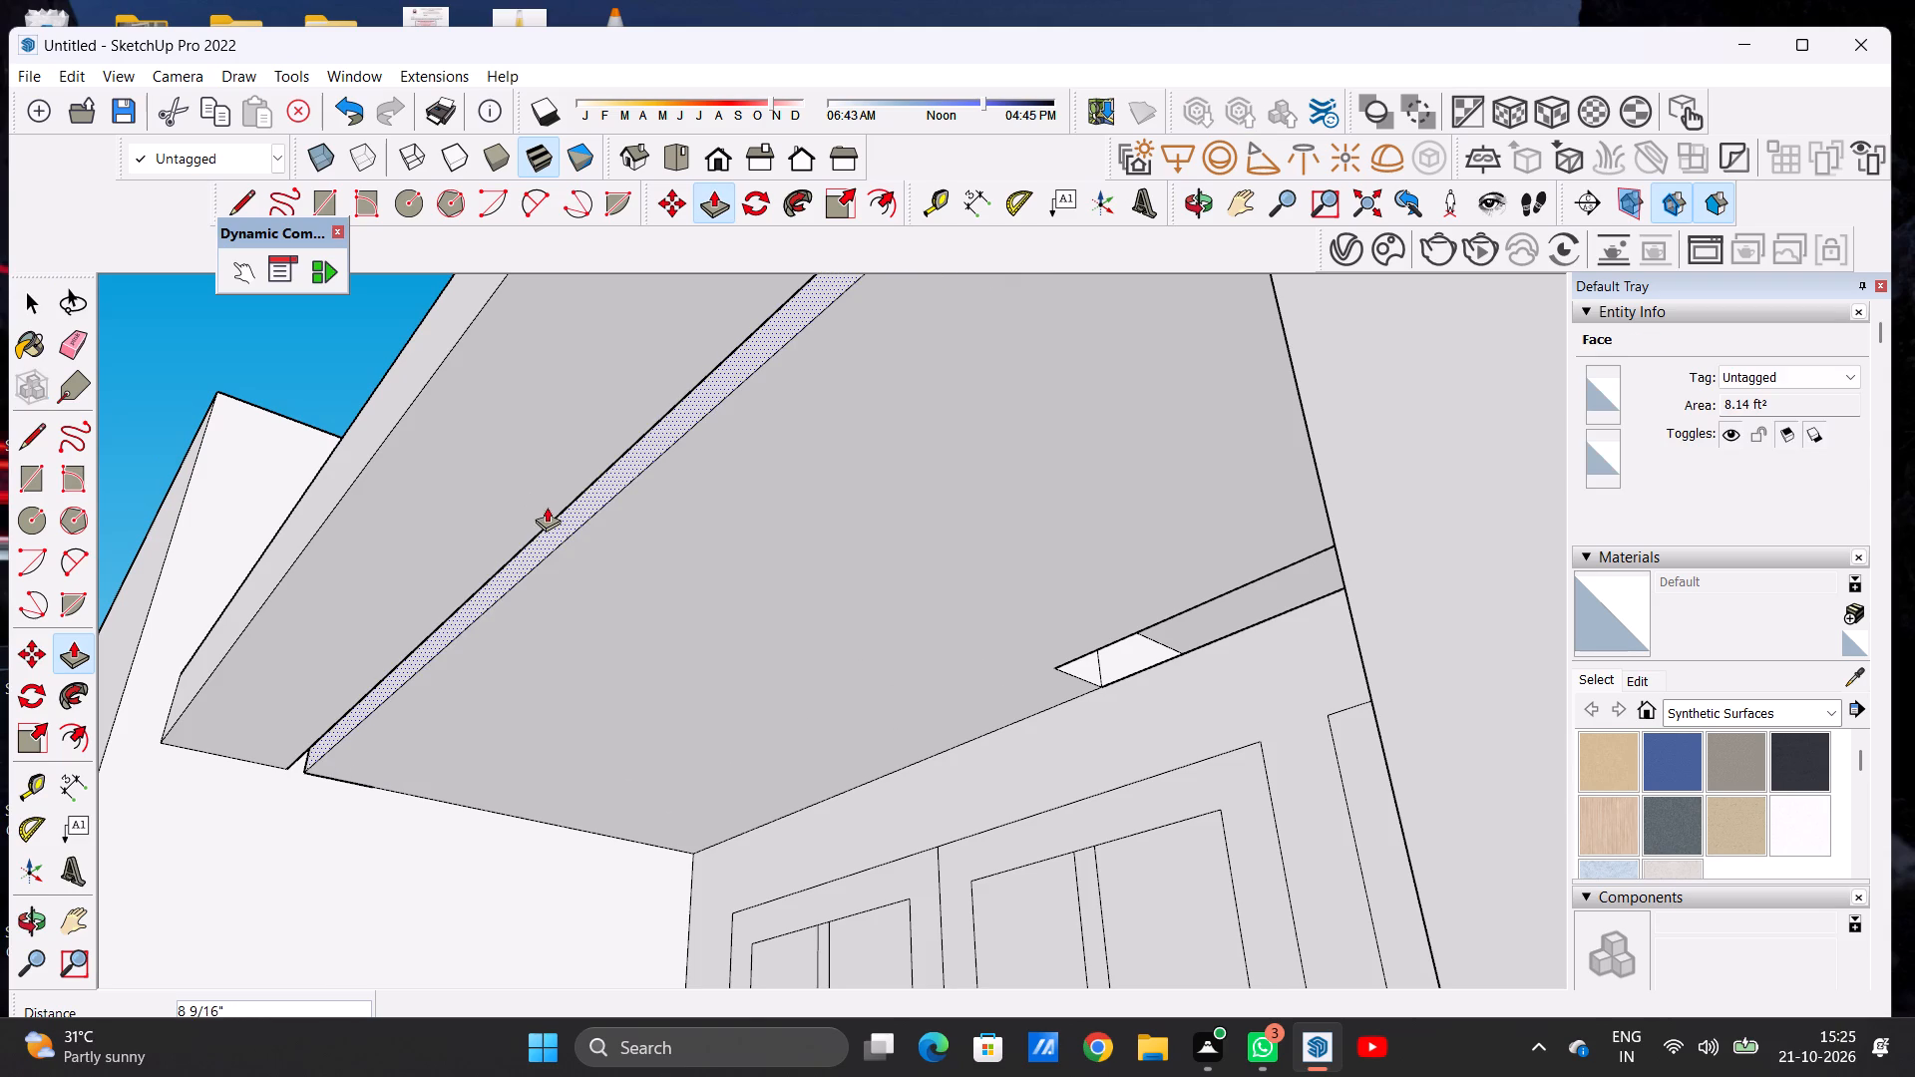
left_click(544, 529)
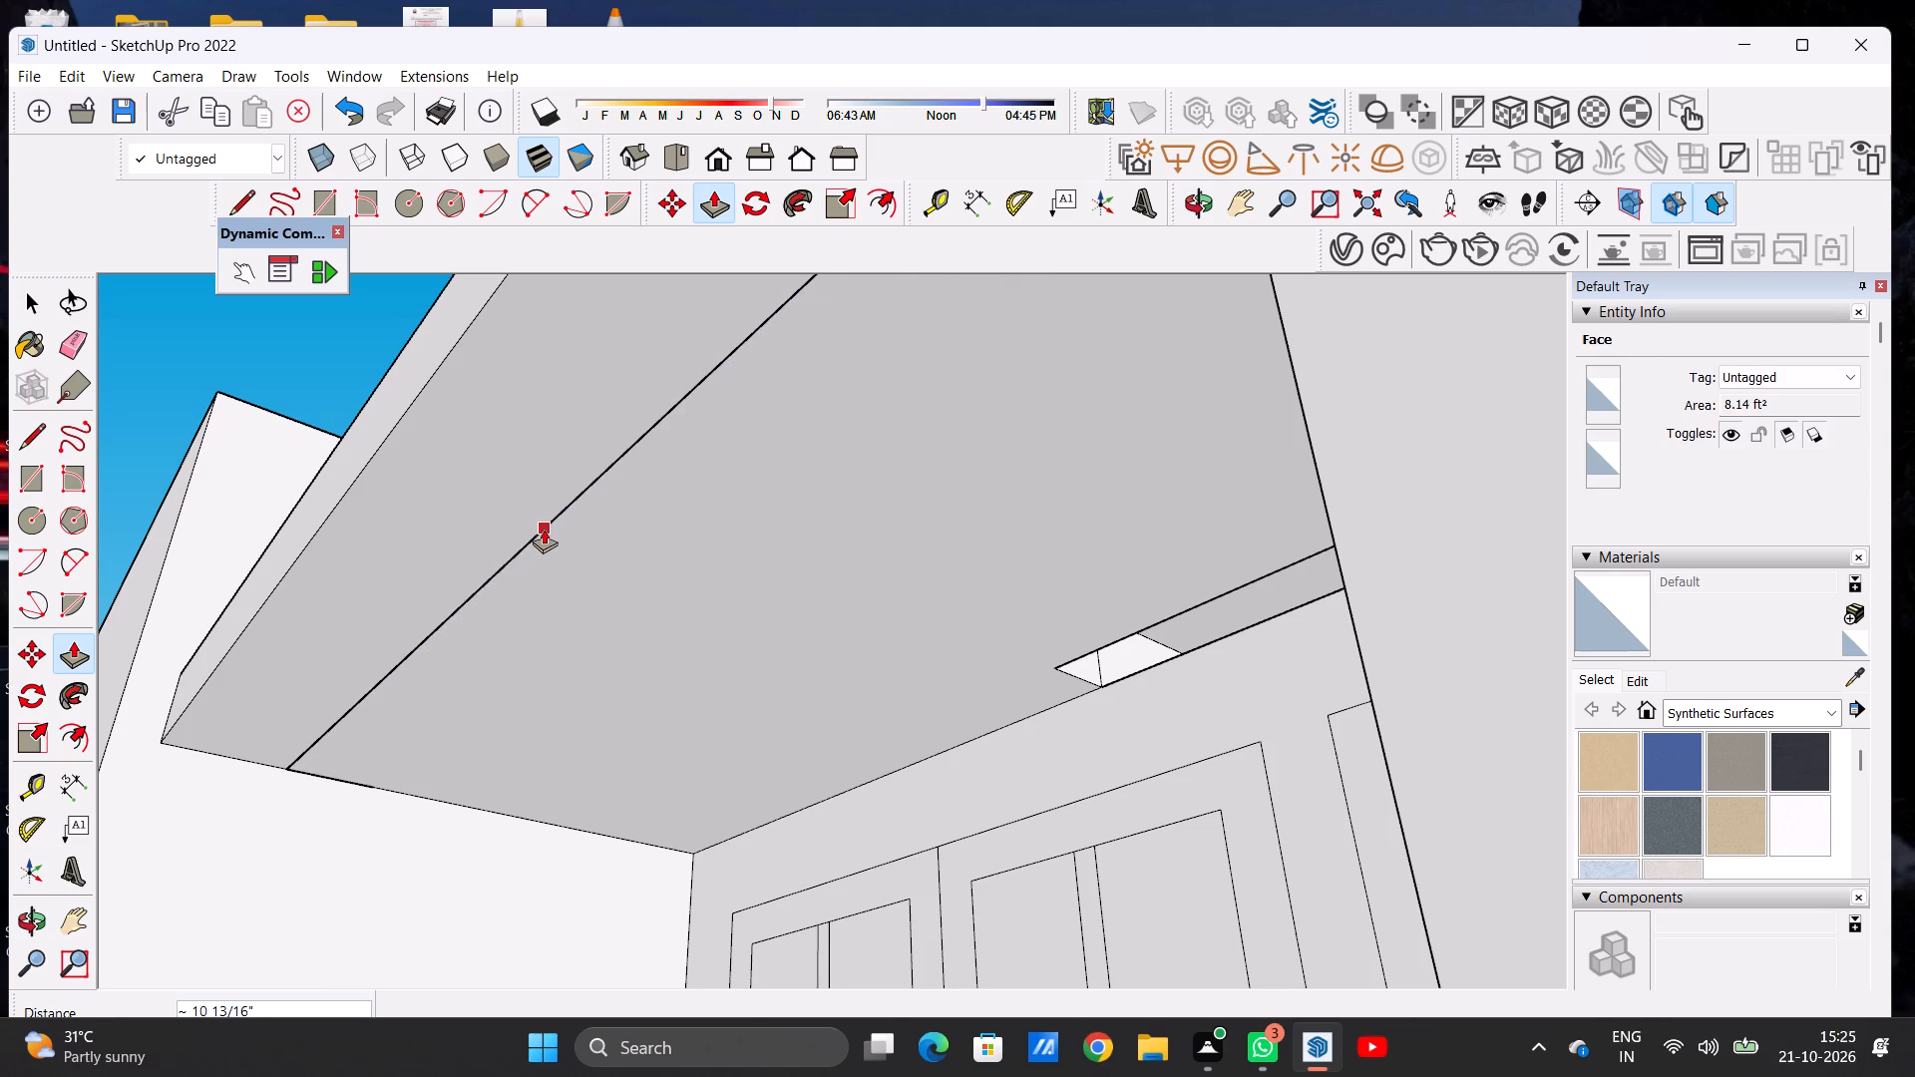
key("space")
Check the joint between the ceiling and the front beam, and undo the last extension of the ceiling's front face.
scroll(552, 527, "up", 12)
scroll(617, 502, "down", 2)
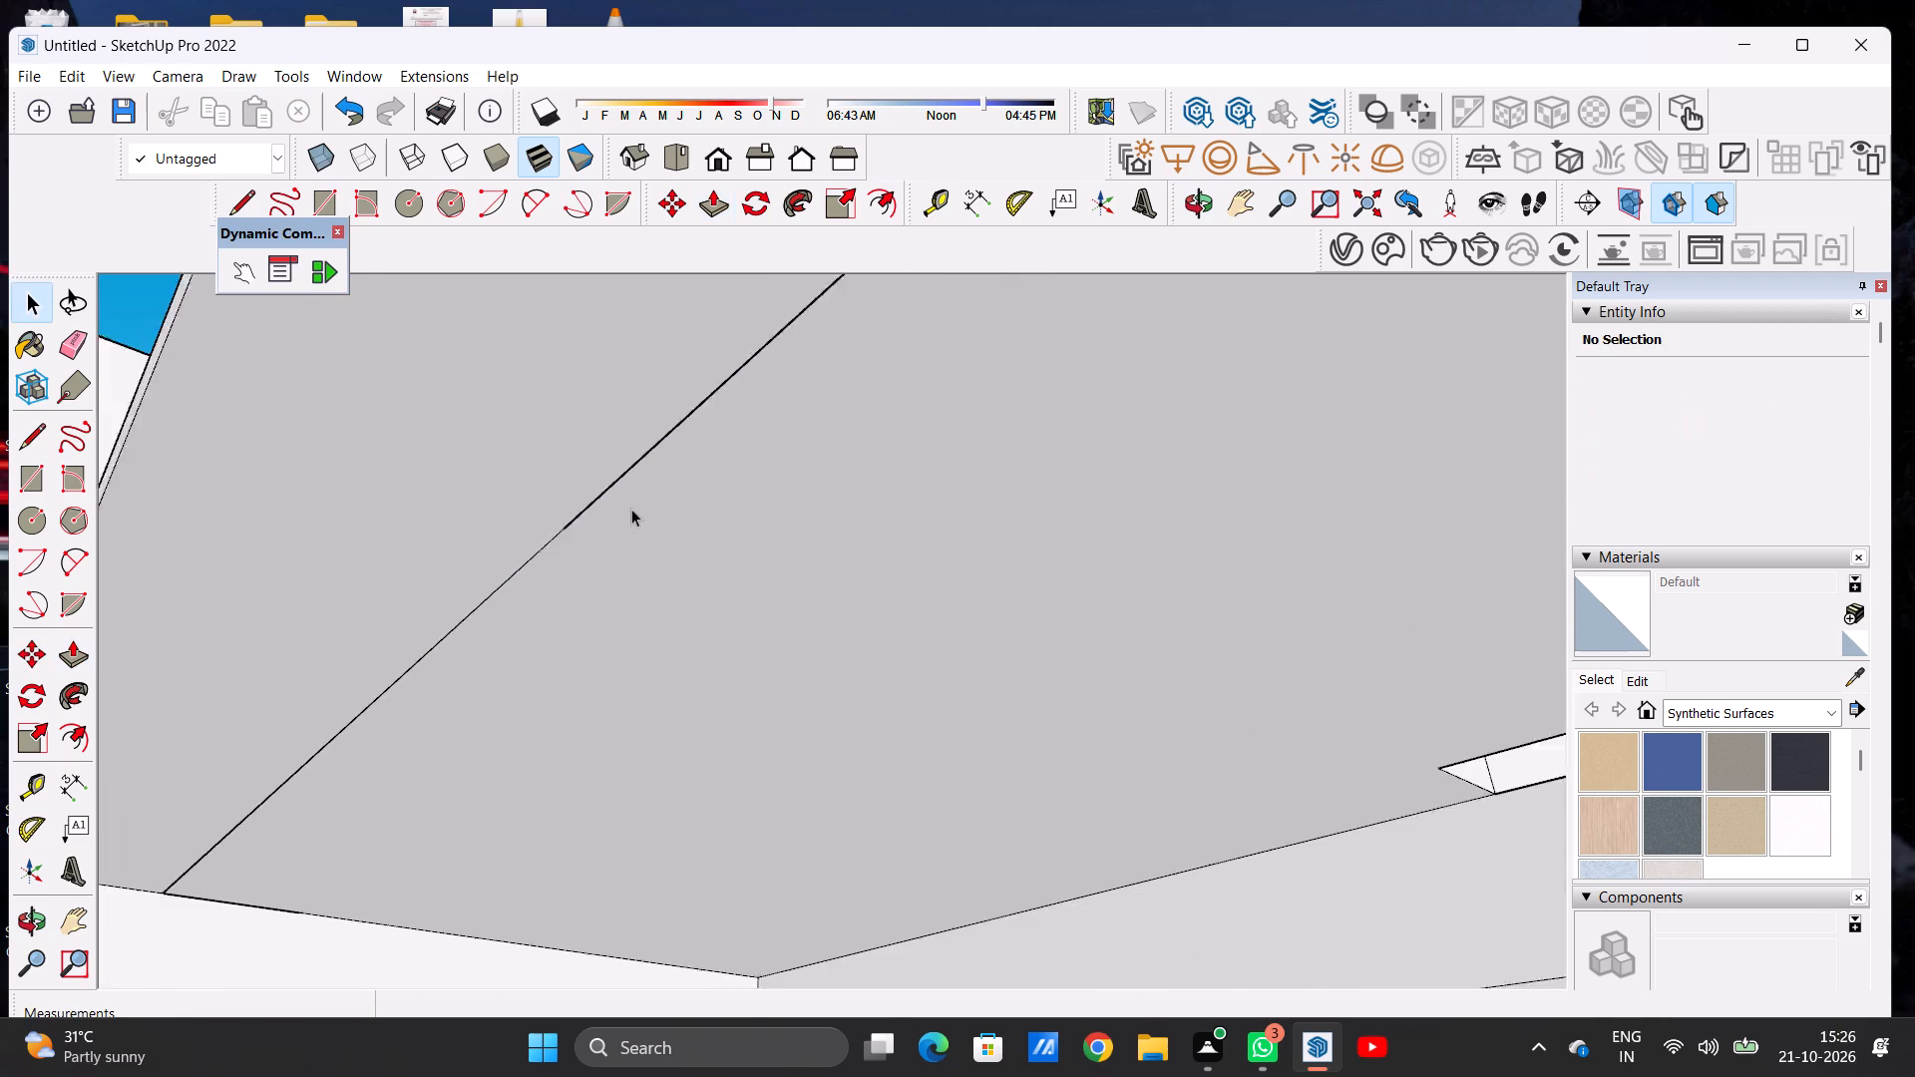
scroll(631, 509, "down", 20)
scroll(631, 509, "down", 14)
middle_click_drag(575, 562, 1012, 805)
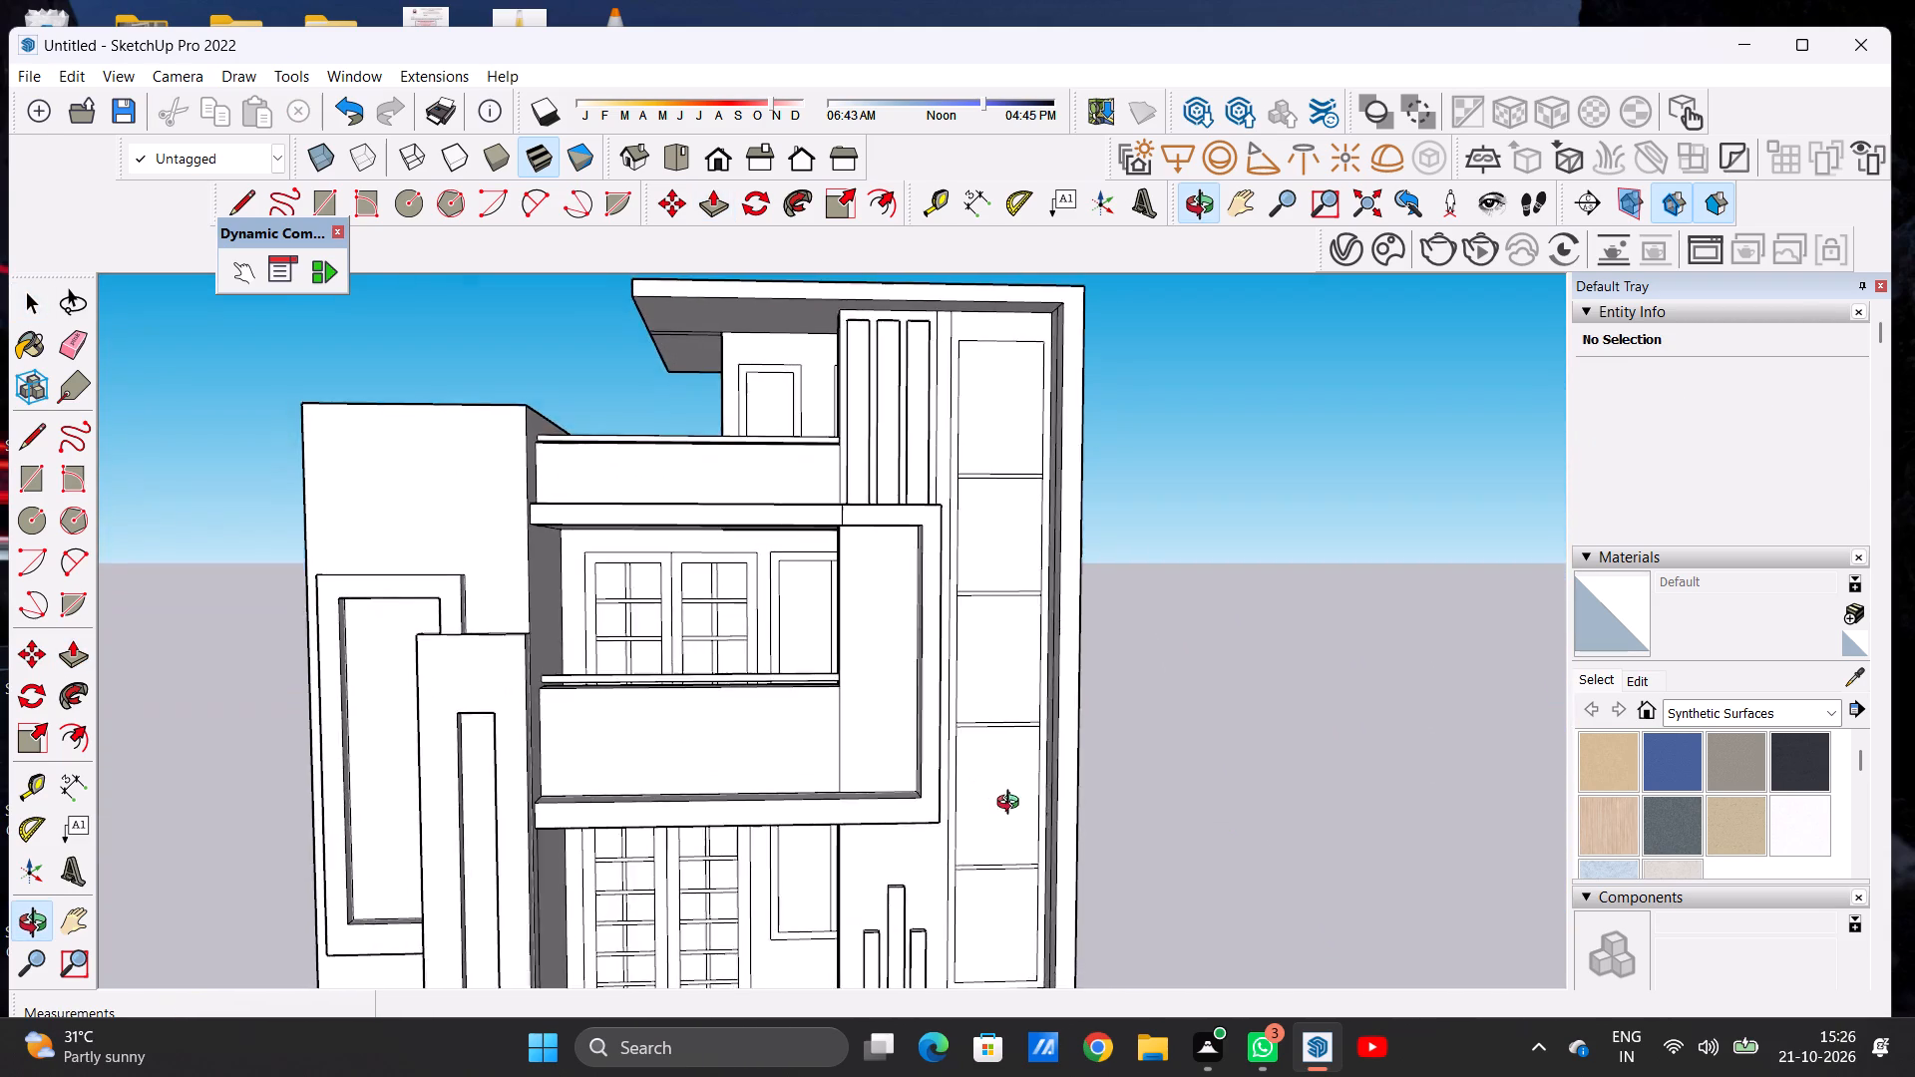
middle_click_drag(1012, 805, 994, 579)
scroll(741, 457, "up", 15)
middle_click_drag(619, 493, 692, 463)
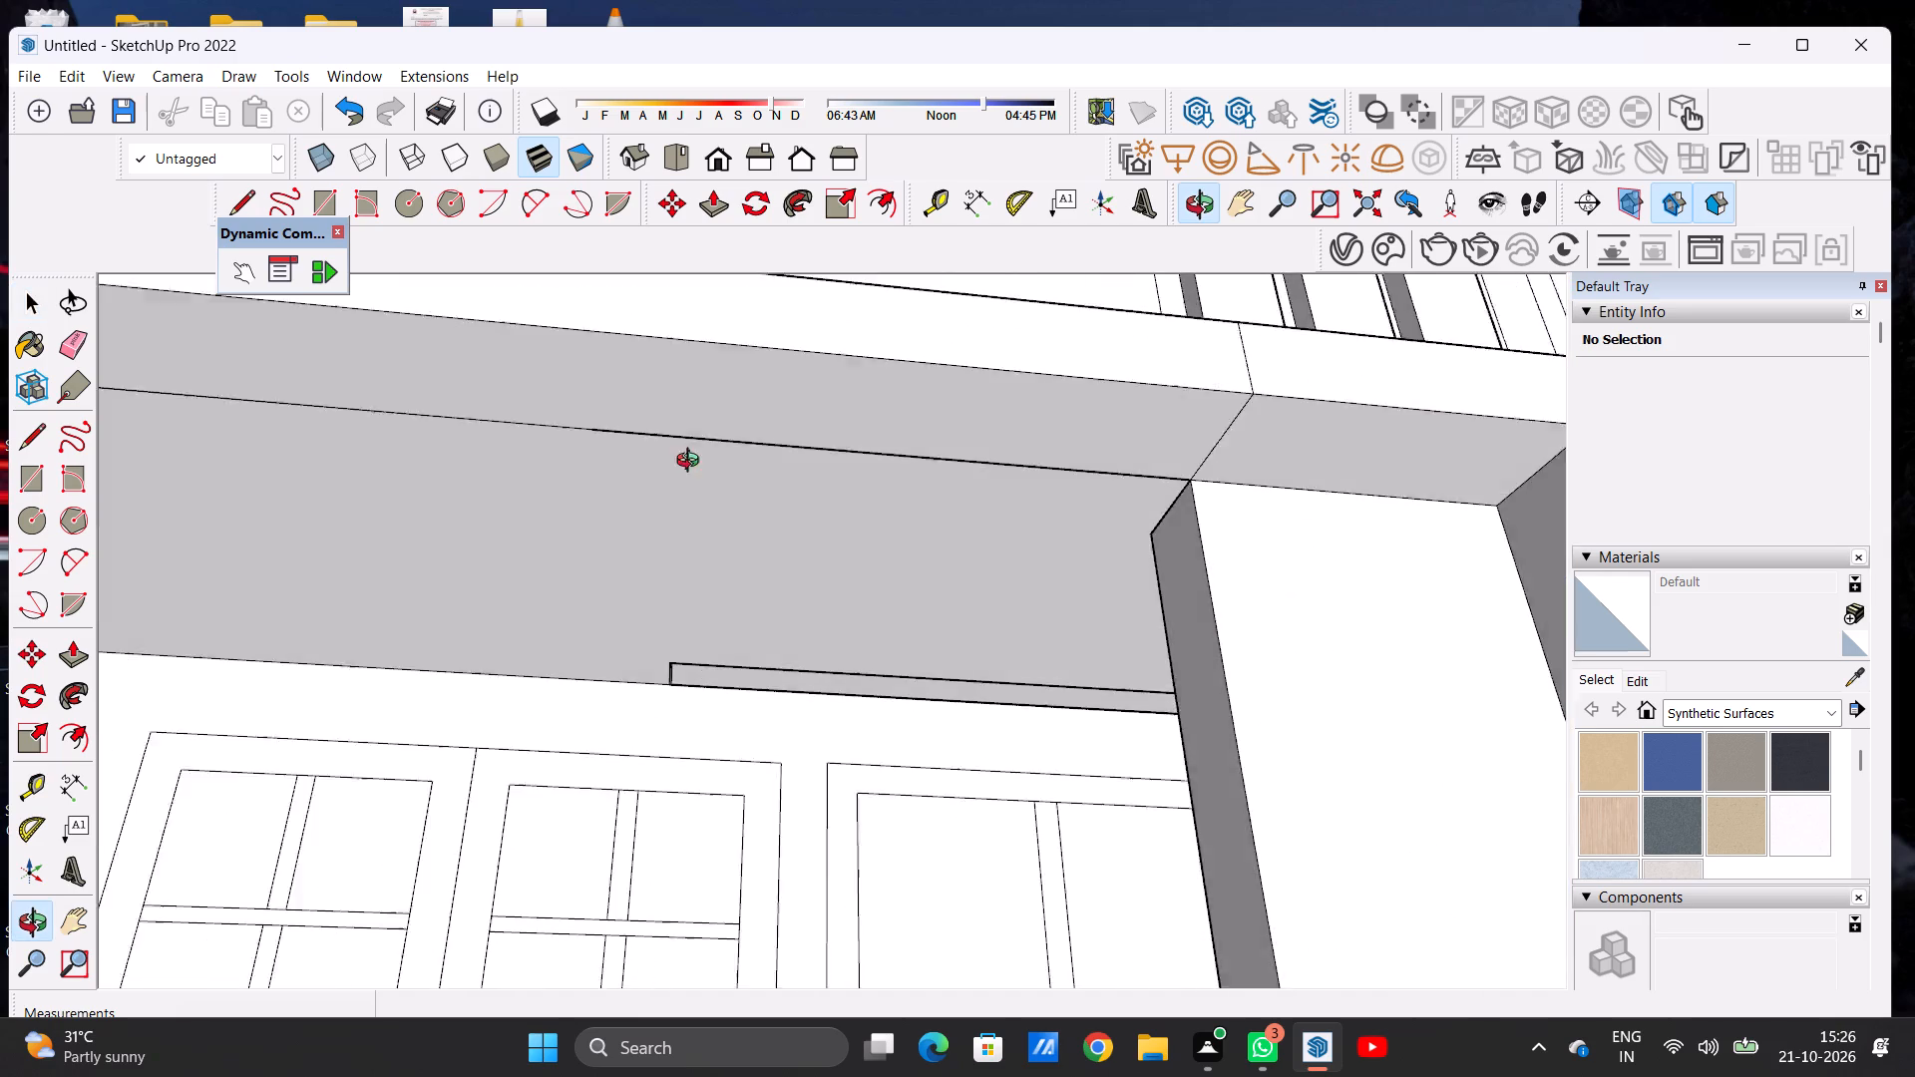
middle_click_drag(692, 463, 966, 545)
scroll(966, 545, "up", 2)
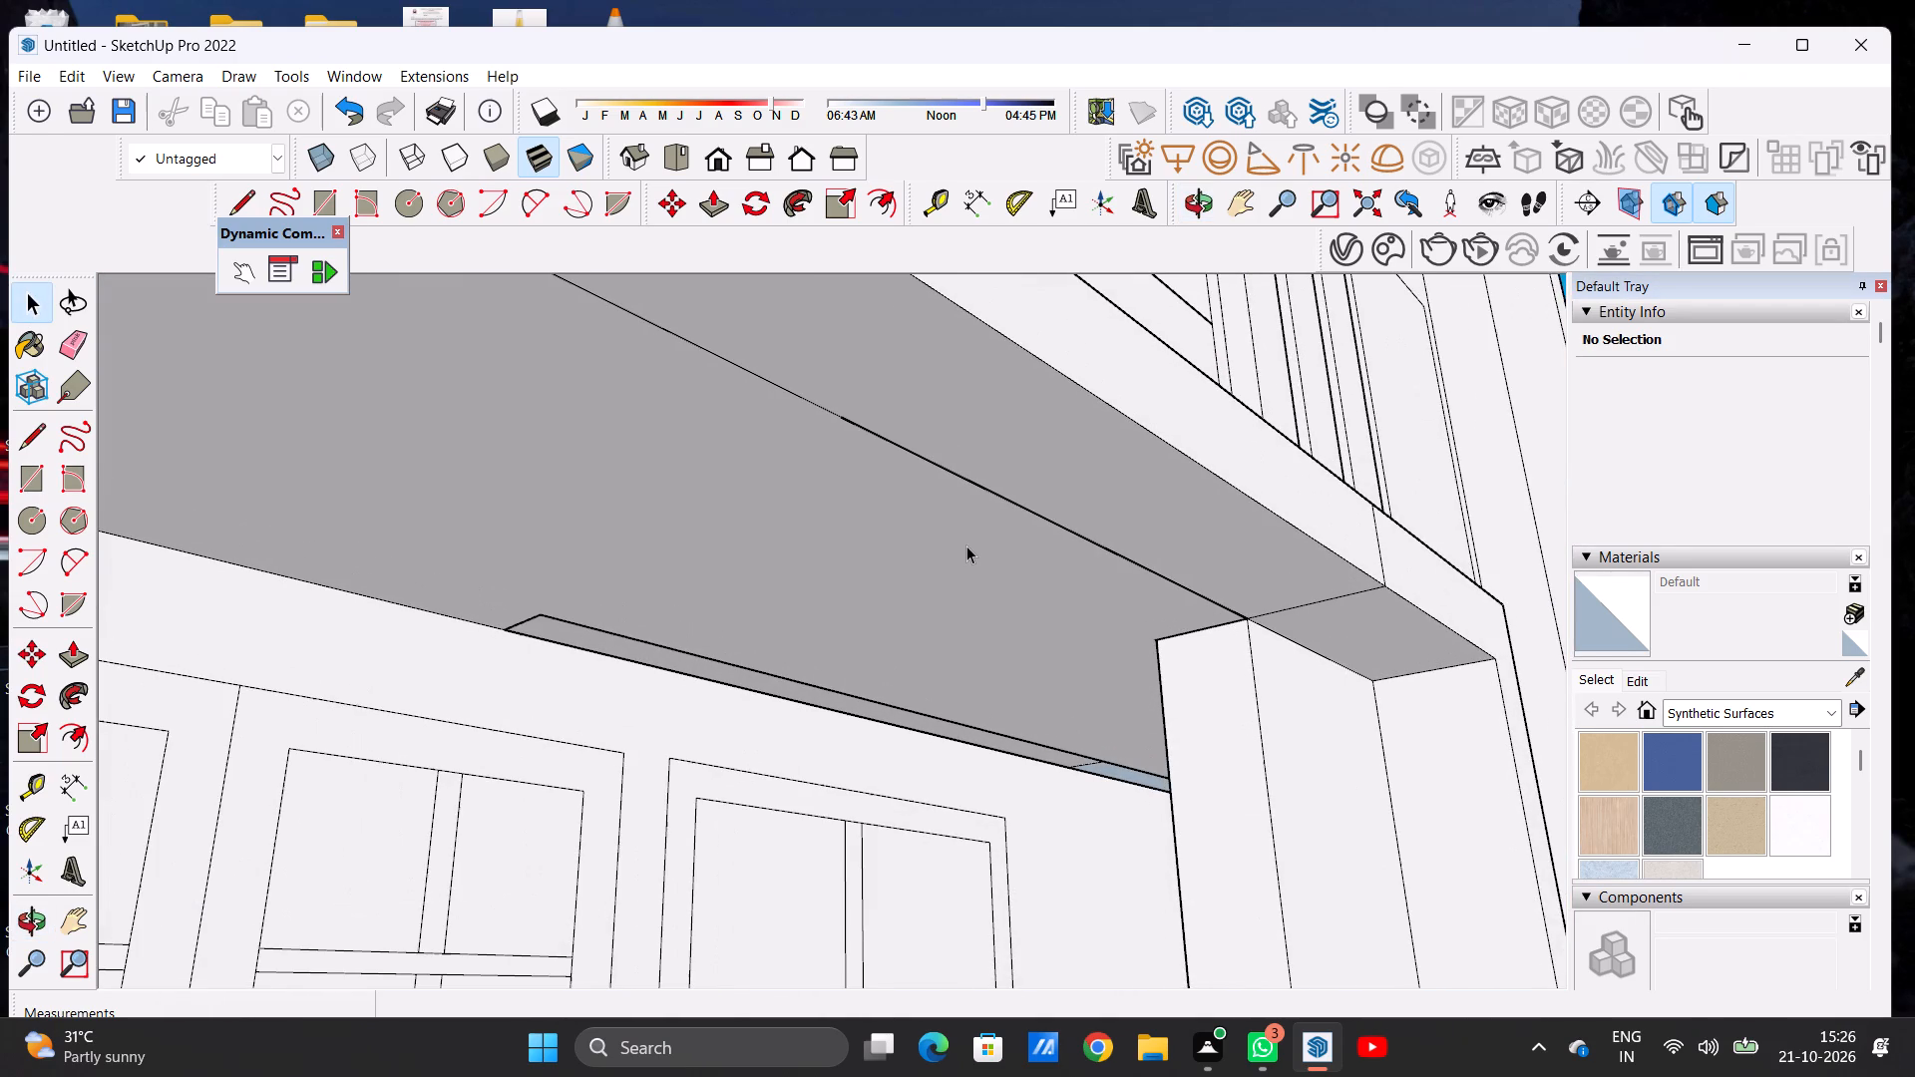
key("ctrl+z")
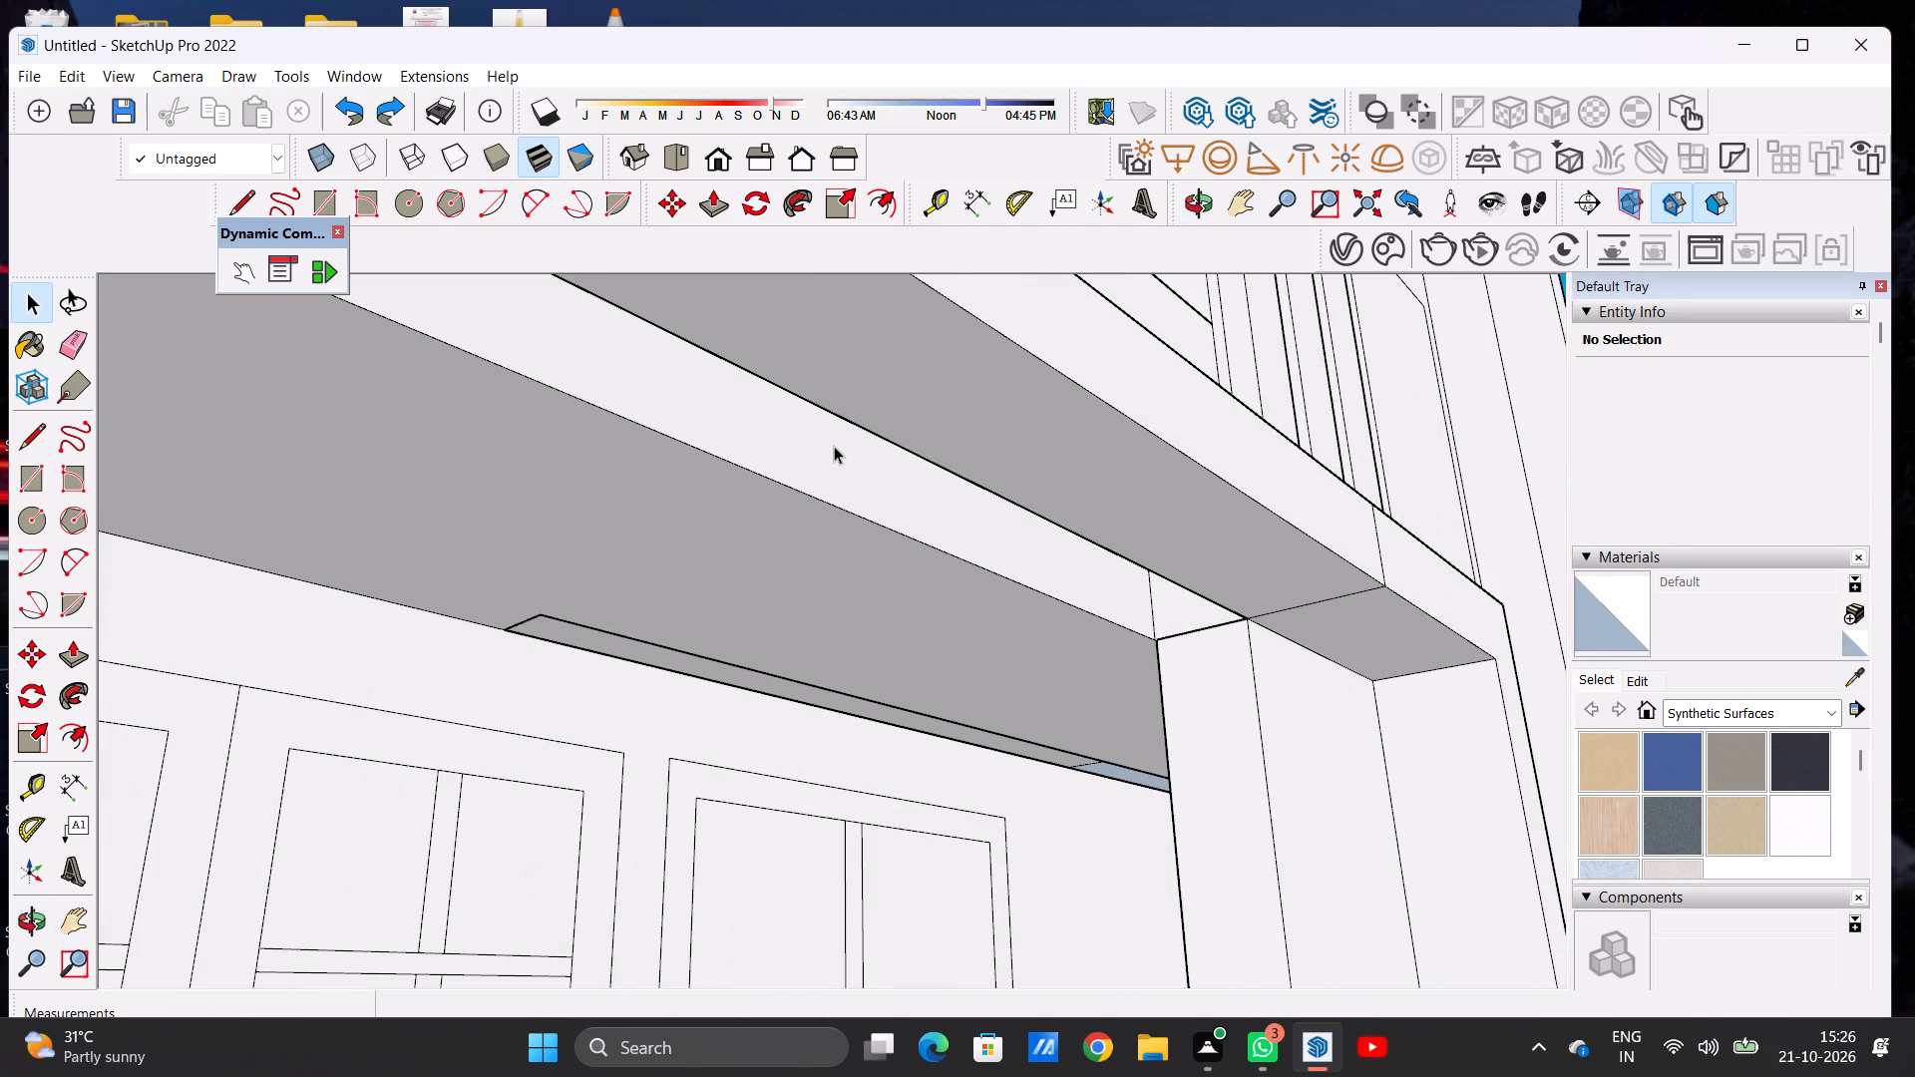
Push/Pull the ceiling's narrow front face outward 10 7/8" to meet the front beam's inner edge at the pier corner.
key("p")
left_click(757, 447)
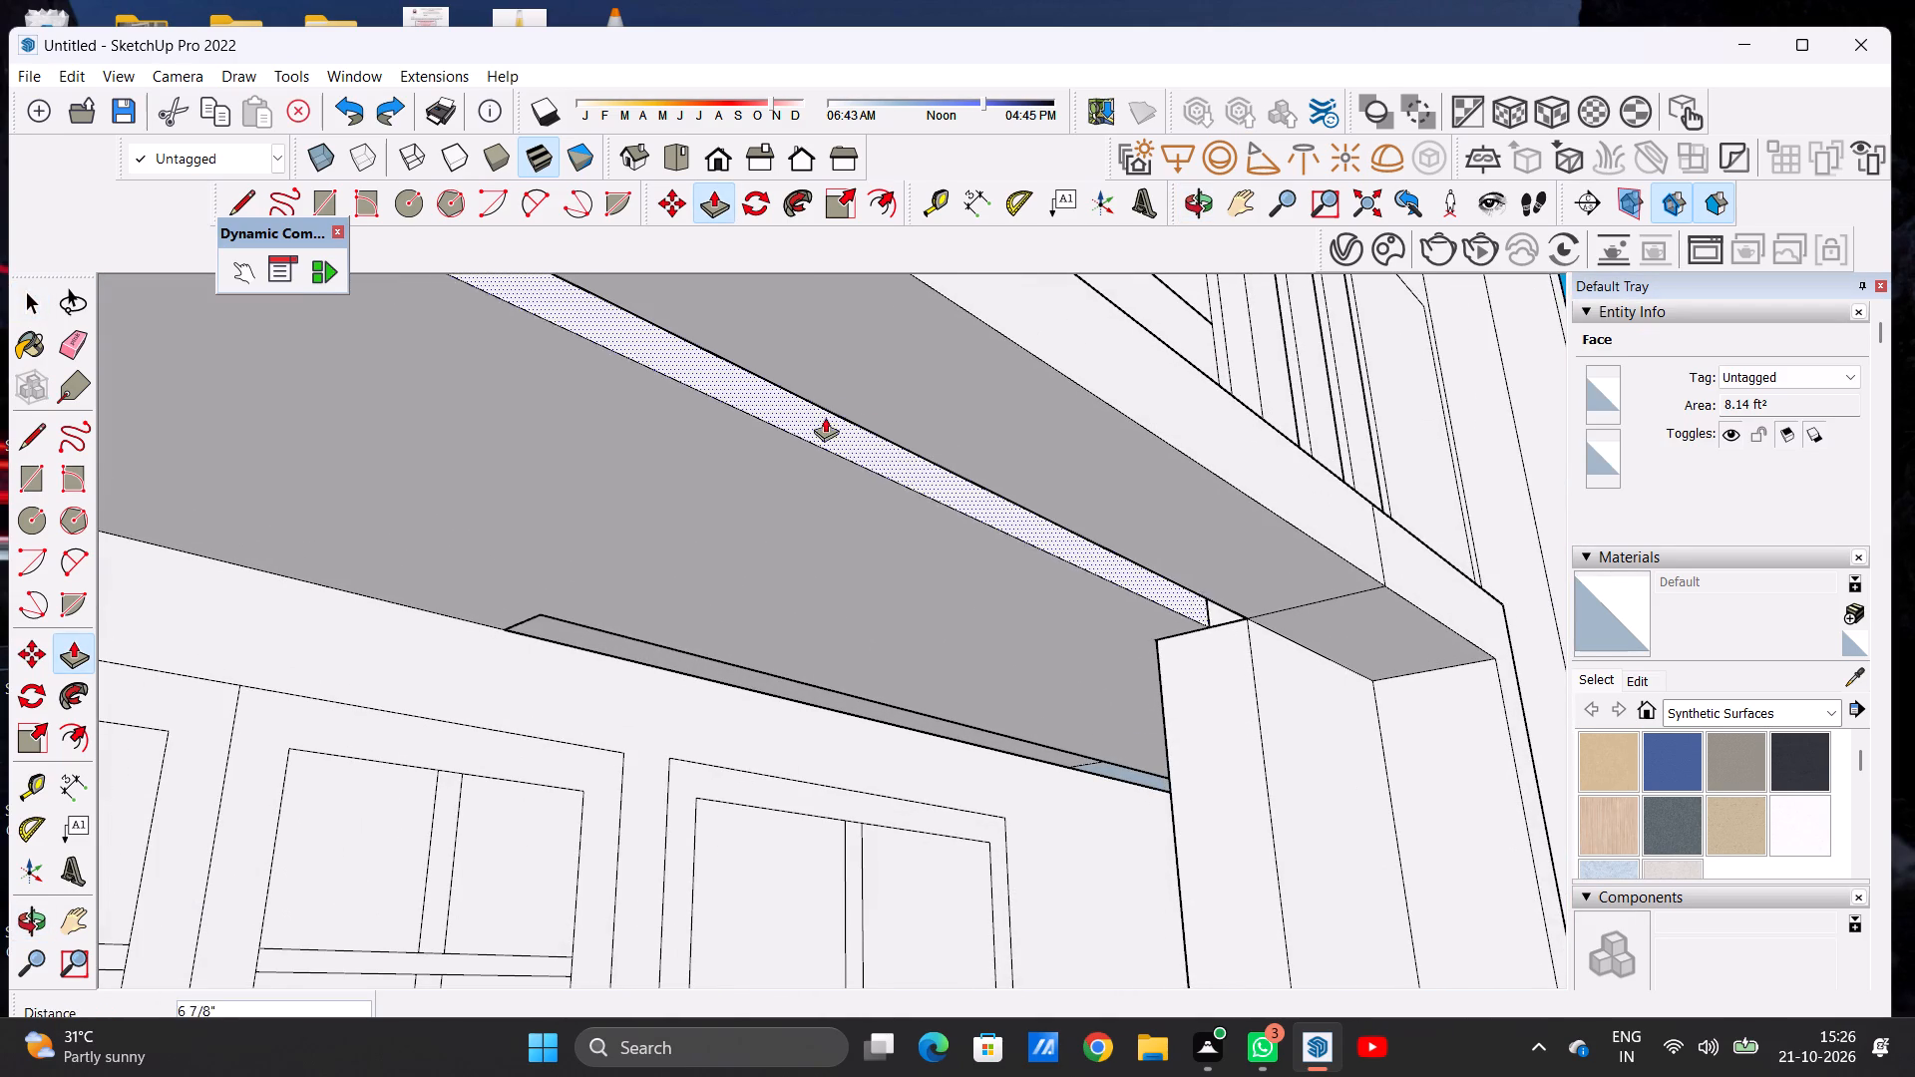
left_click(1240, 608)
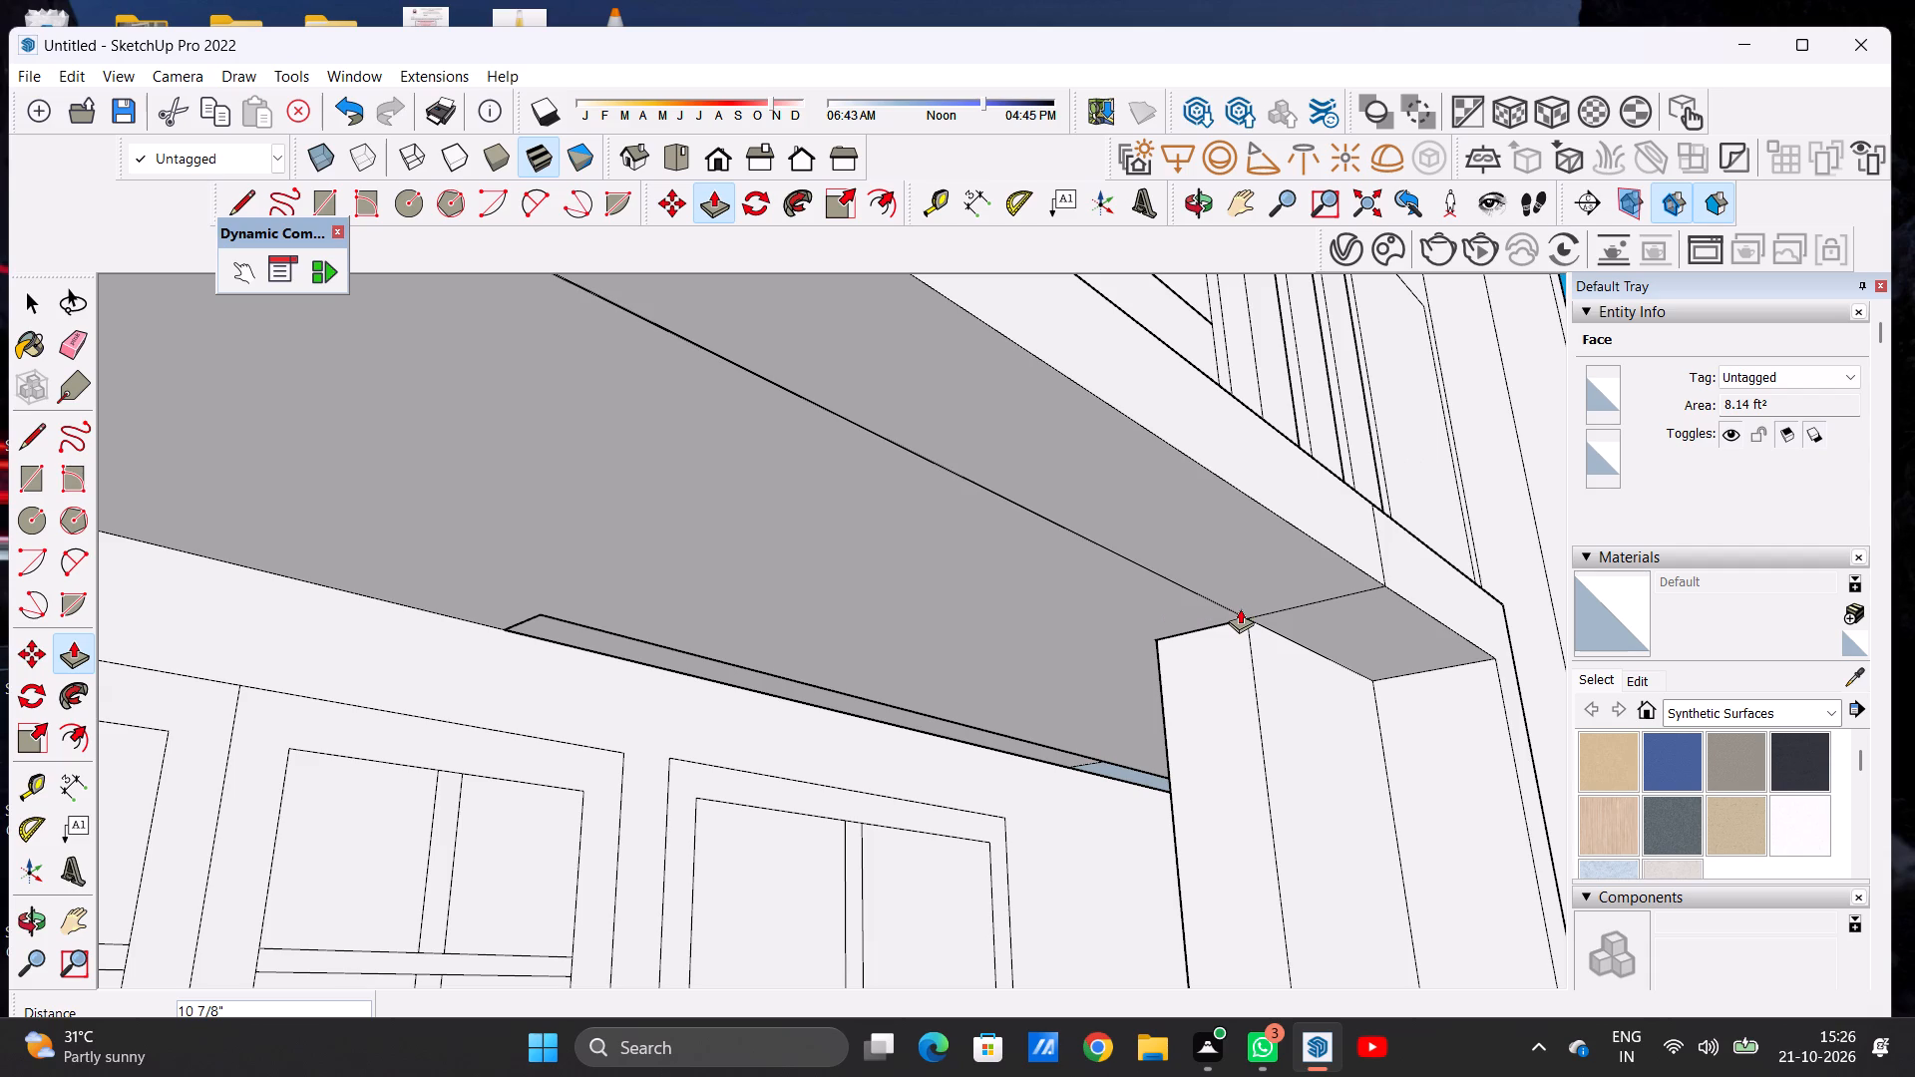
key("space")
Examine the extended upper balcony ceiling and the narrow recess where it meets the door wall.
scroll(953, 545, "down", 9)
scroll(953, 543, "up", 7)
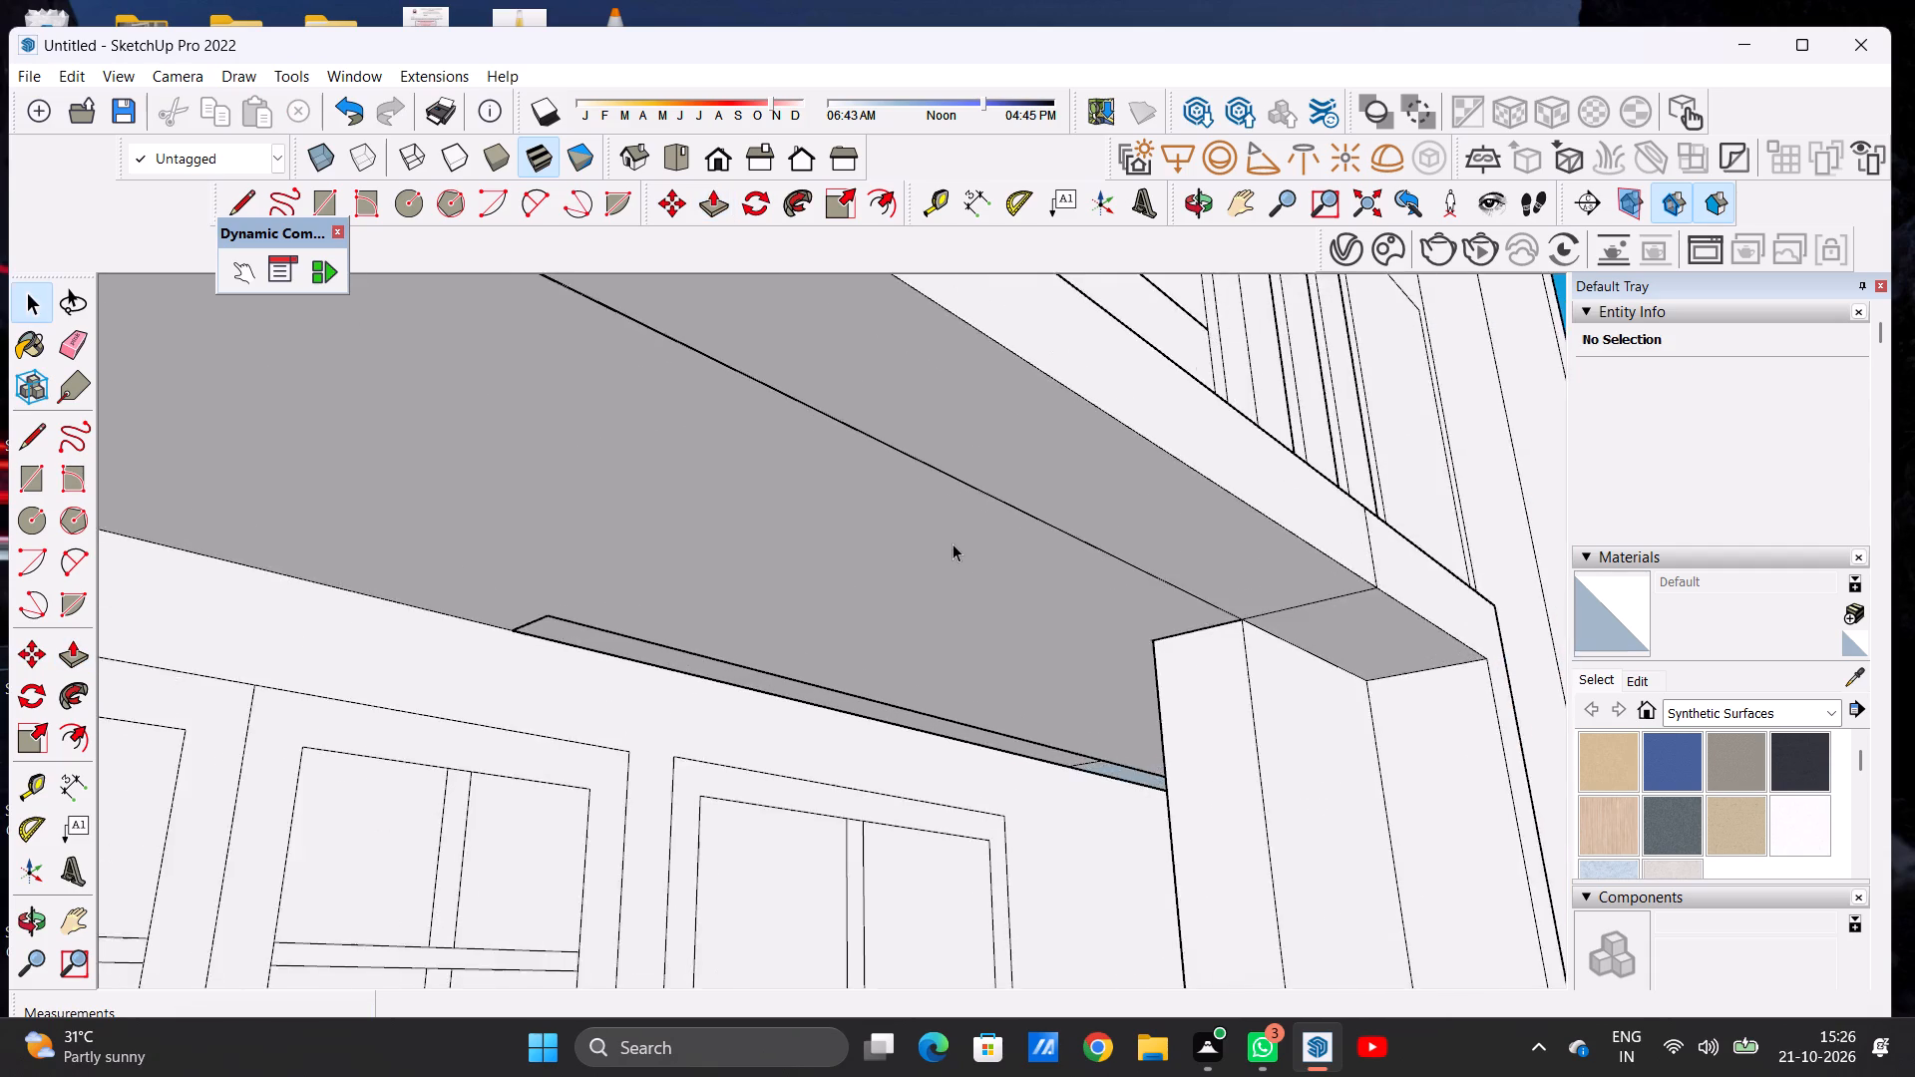
scroll(953, 543, "up", 16)
scroll(998, 496, "down", 2)
scroll(1089, 439, "up", 1)
scroll(1135, 475, "down", 6)
scroll(1067, 572, "down", 6)
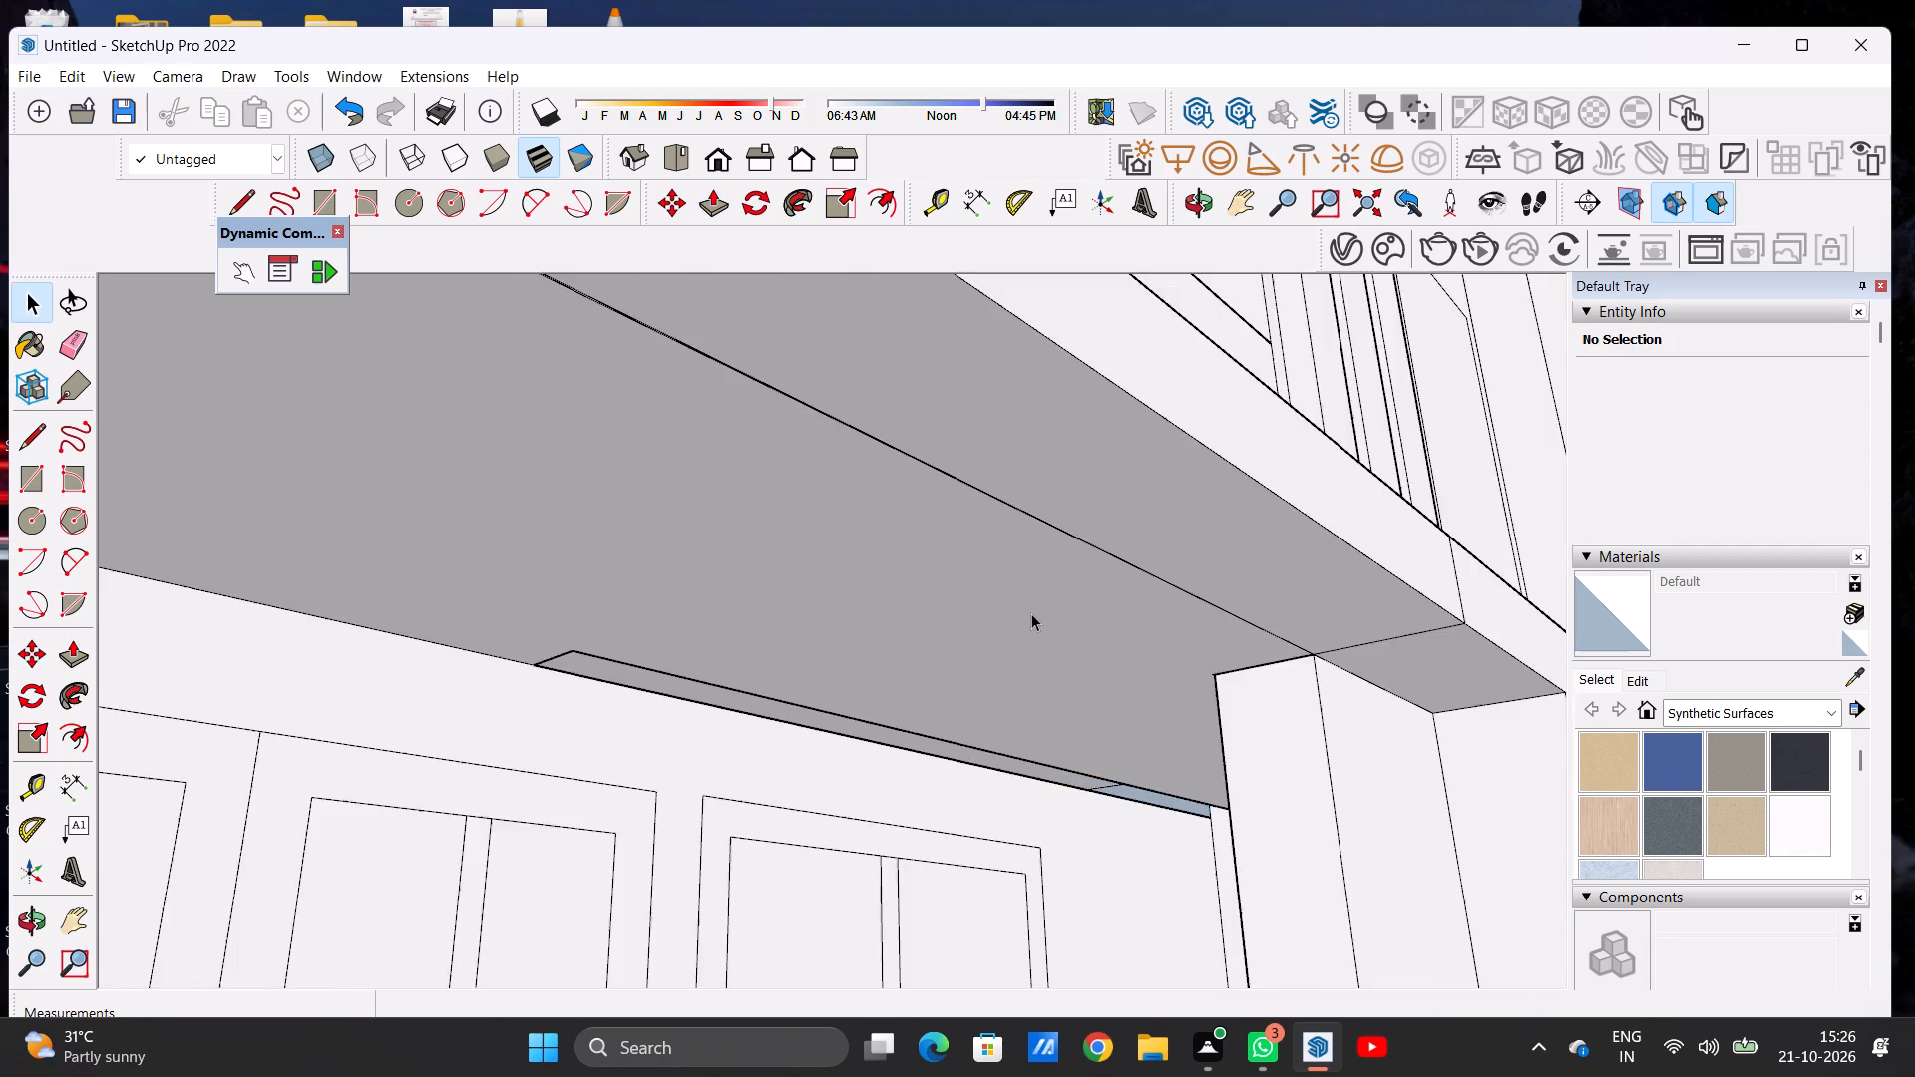
scroll(1031, 613, "down", 19)
middle_click_drag(989, 696, 643, 630)
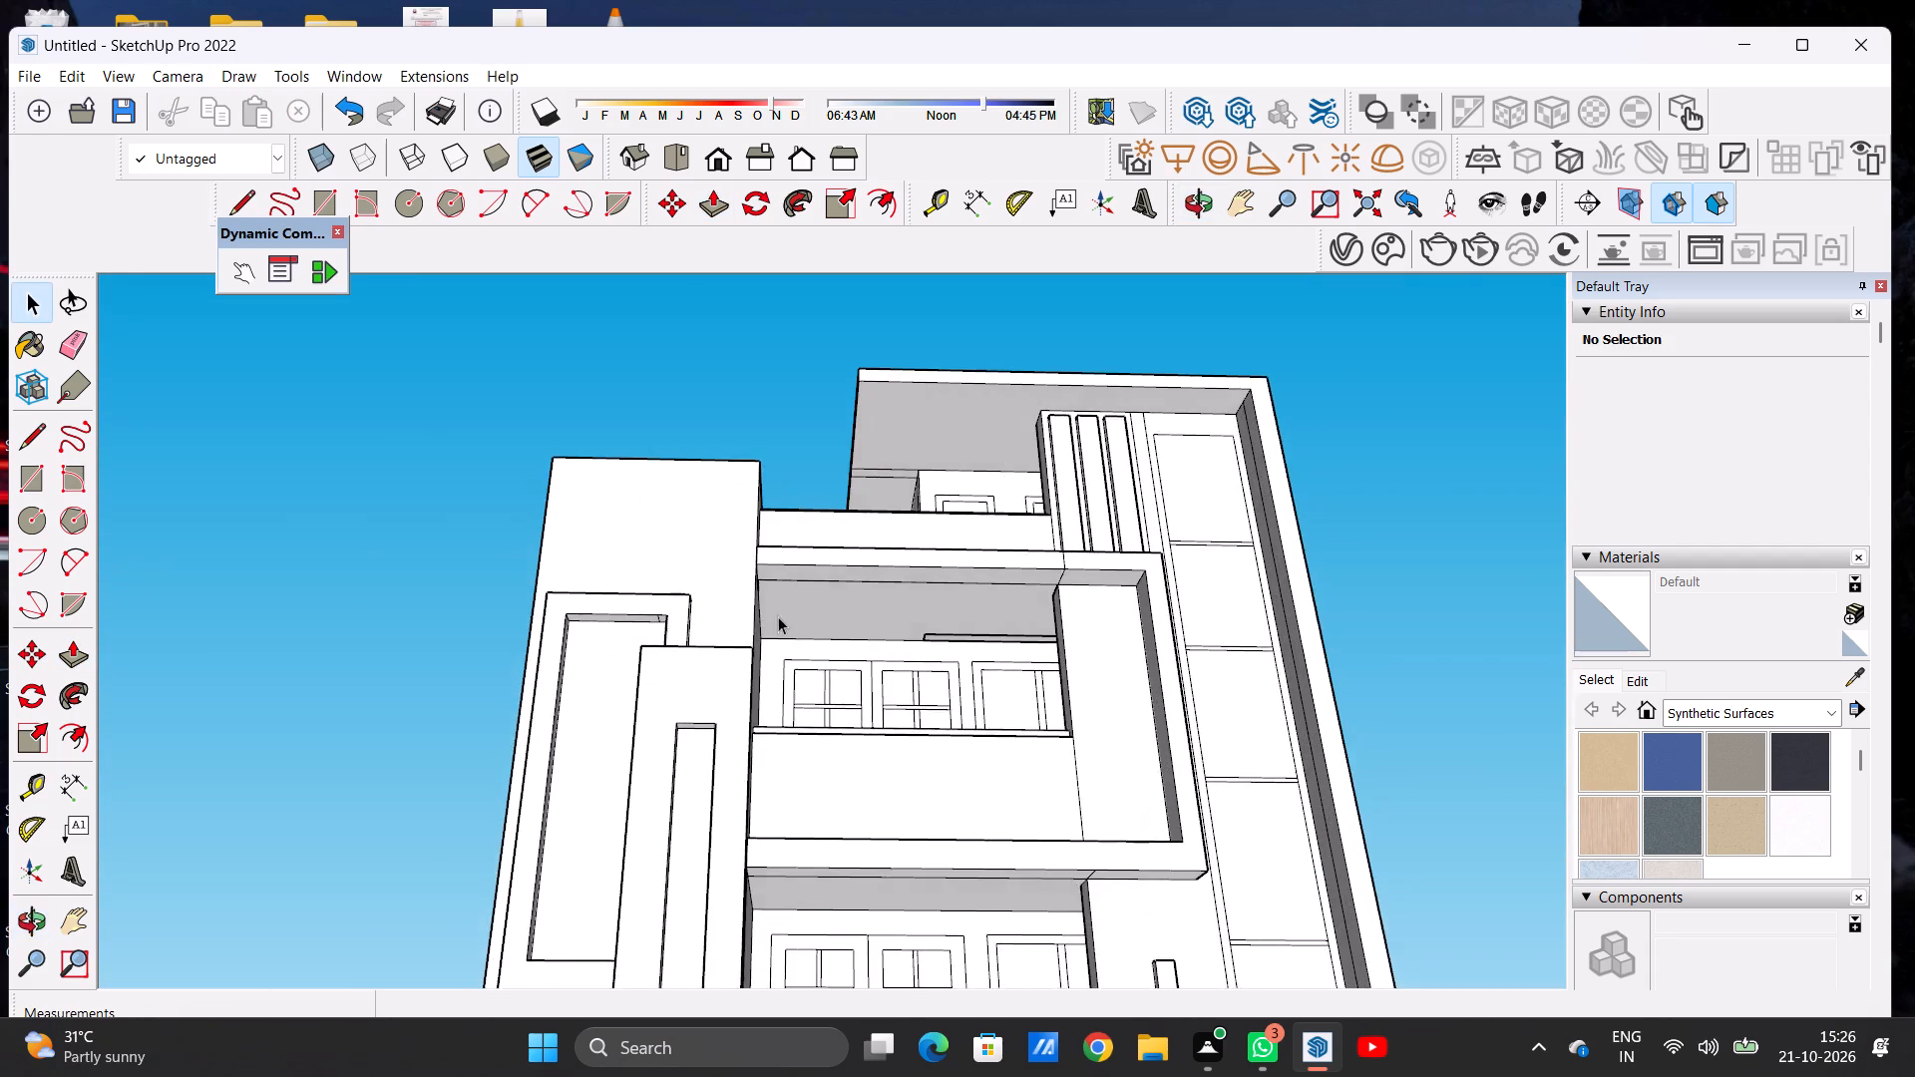
scroll(924, 580, "up", 20)
scroll(924, 580, "up", 3)
middle_click_drag(989, 667, 846, 629)
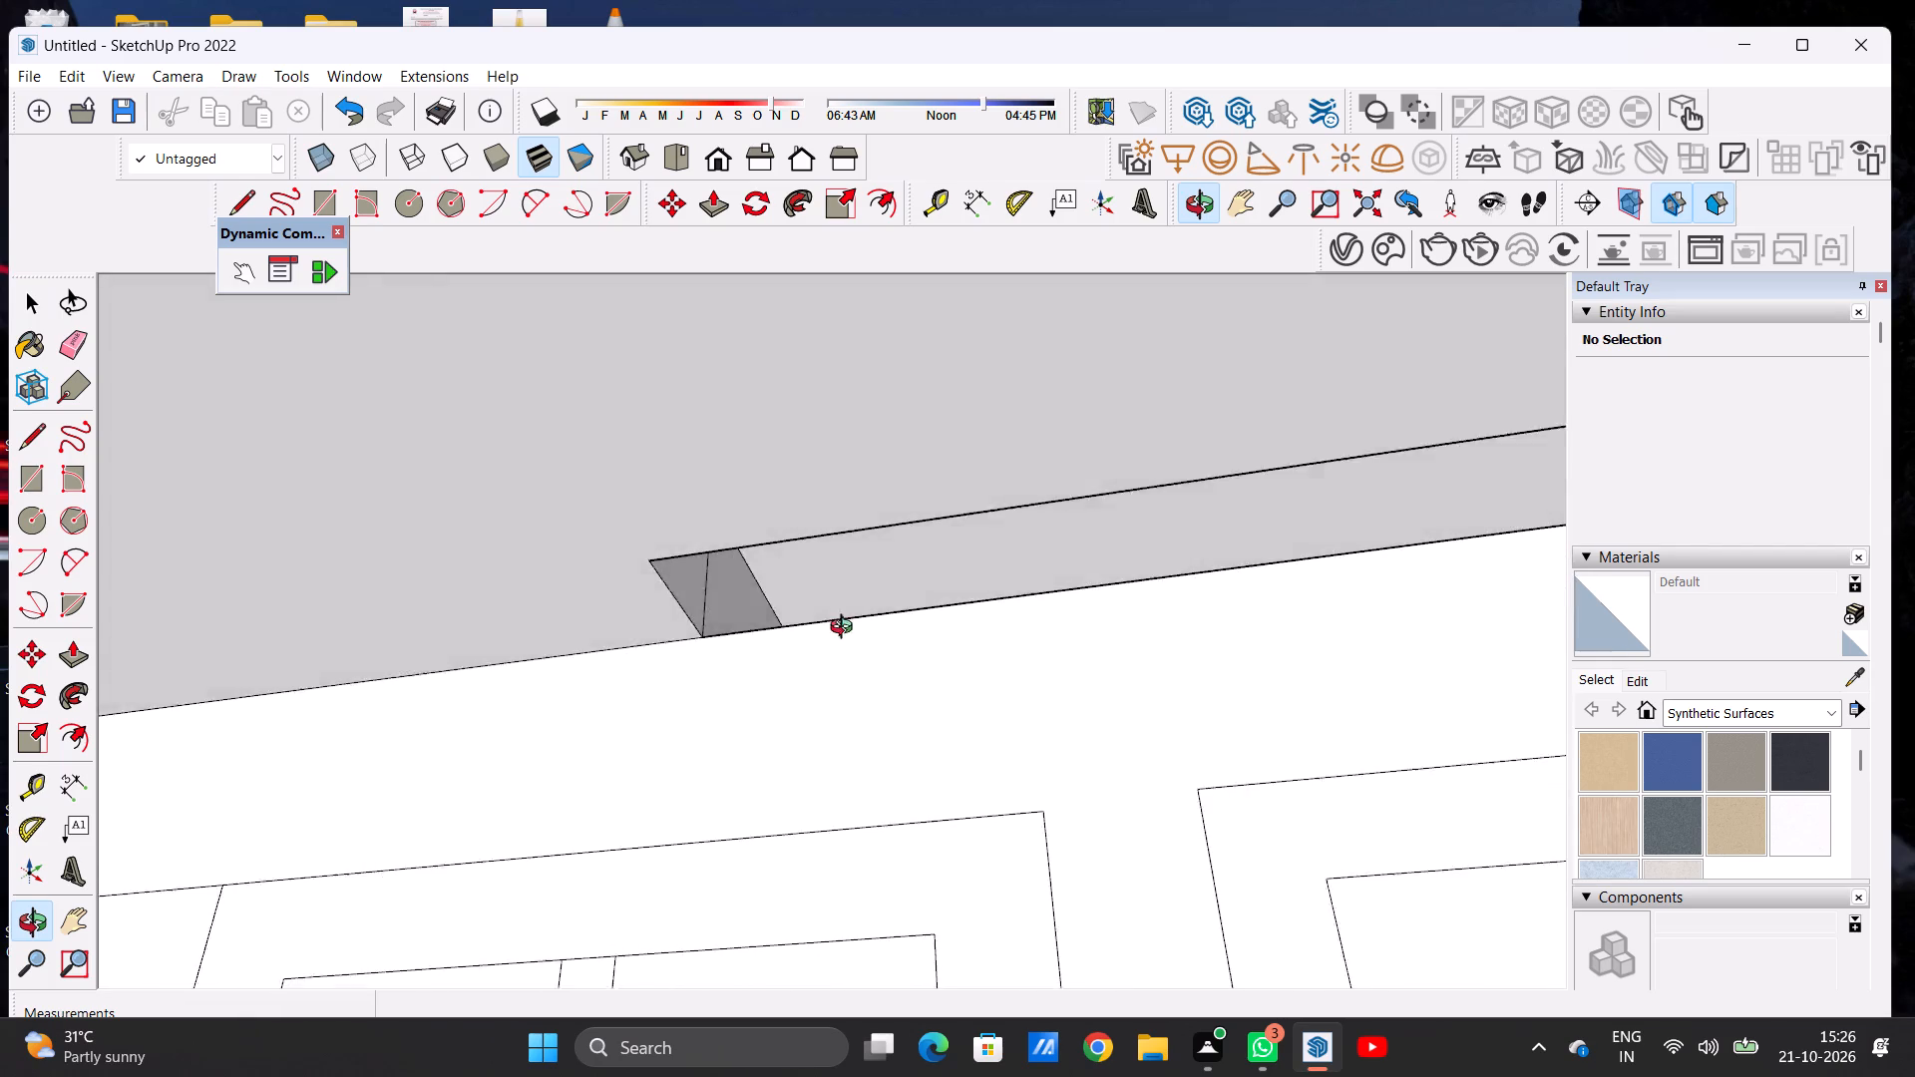
middle_click_drag(846, 629, 1036, 718)
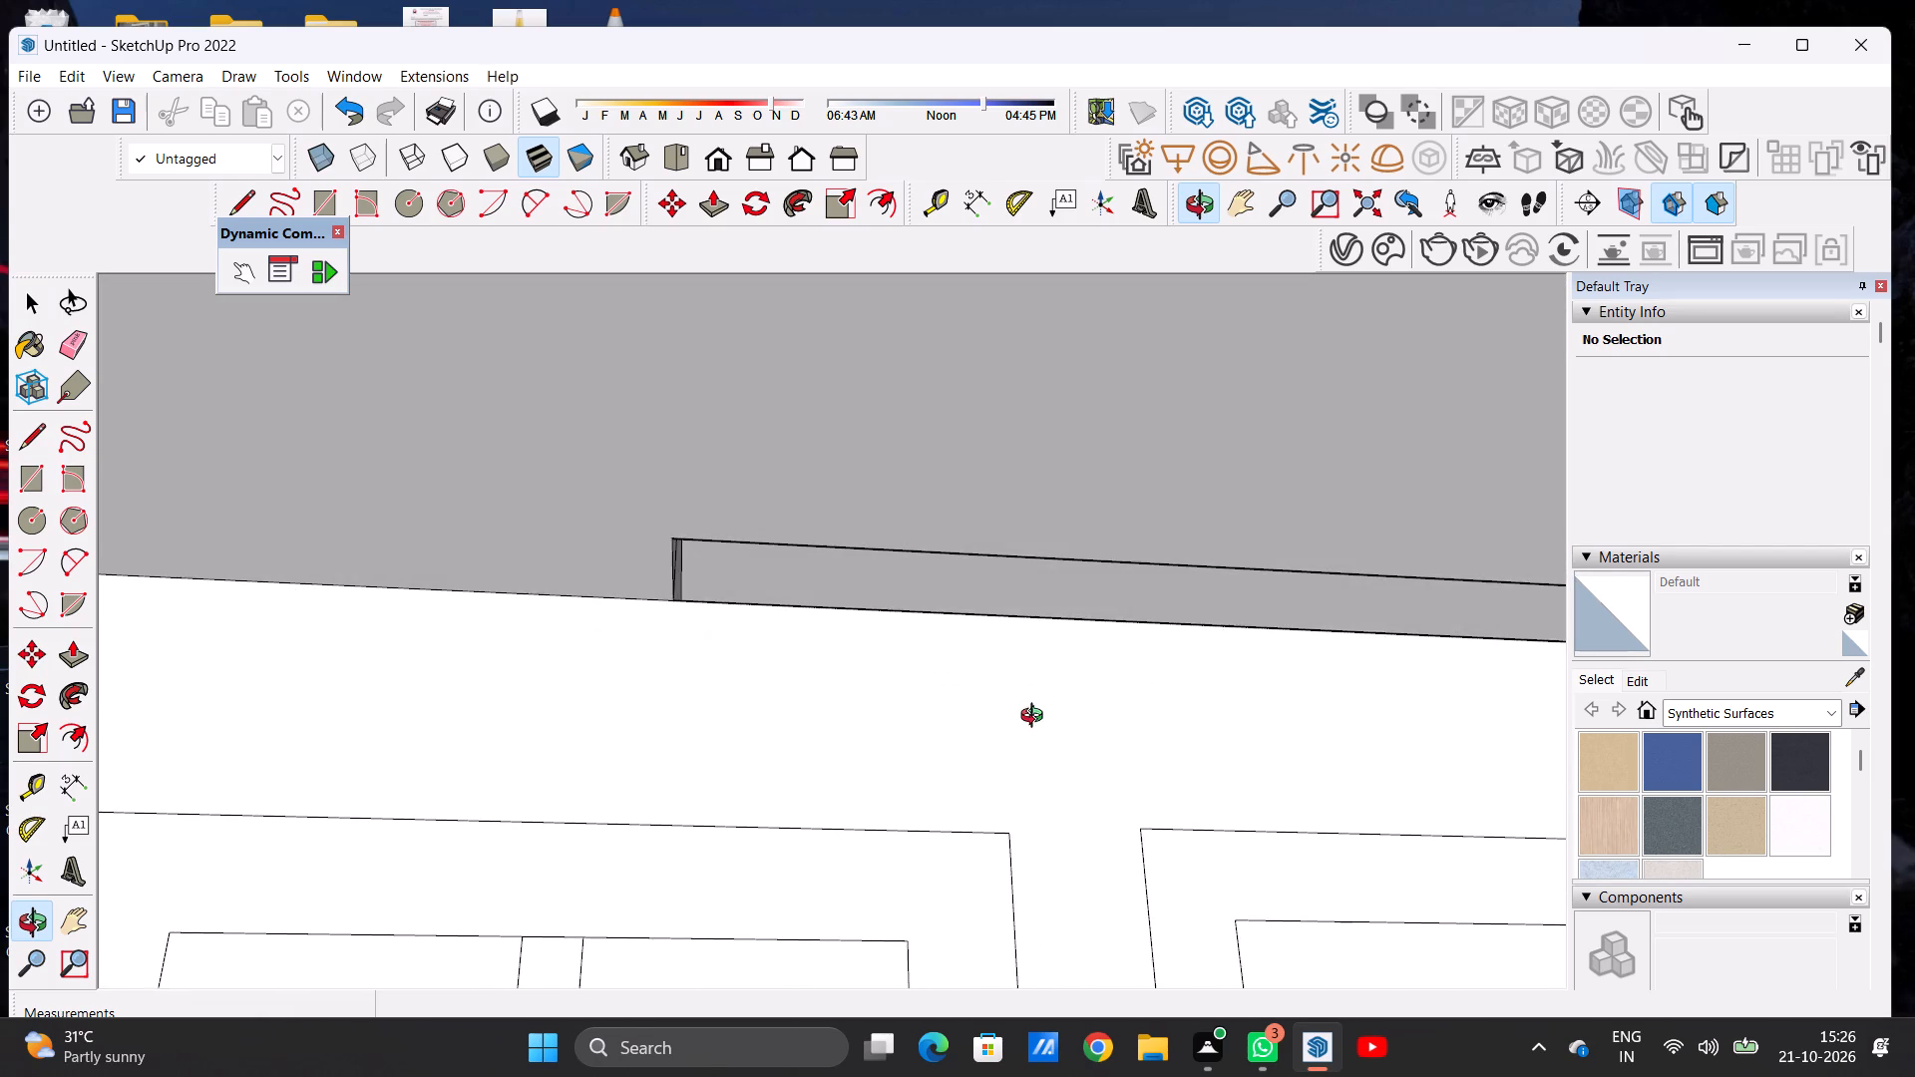
middle_click_drag(1036, 718, 839, 620)
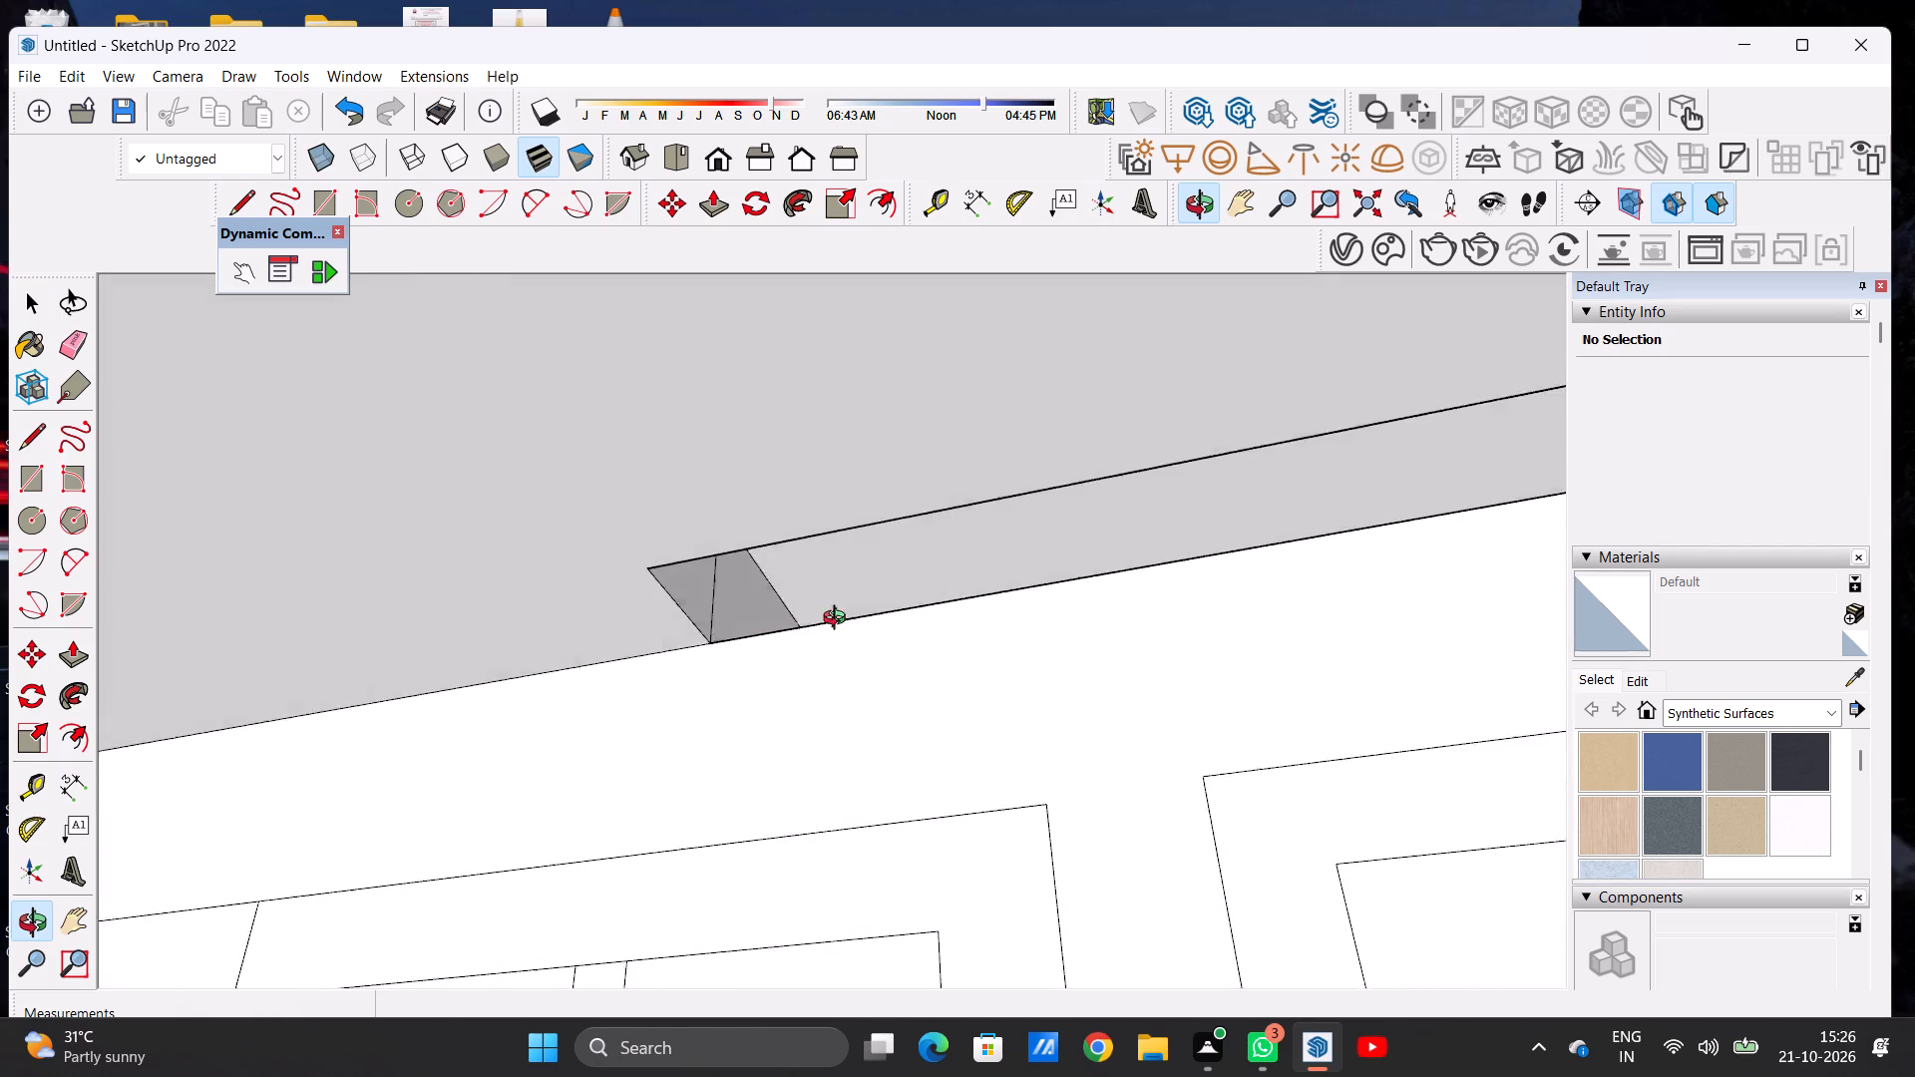
middle_click_drag(839, 620, 929, 603)
scroll(929, 603, "up", 1)
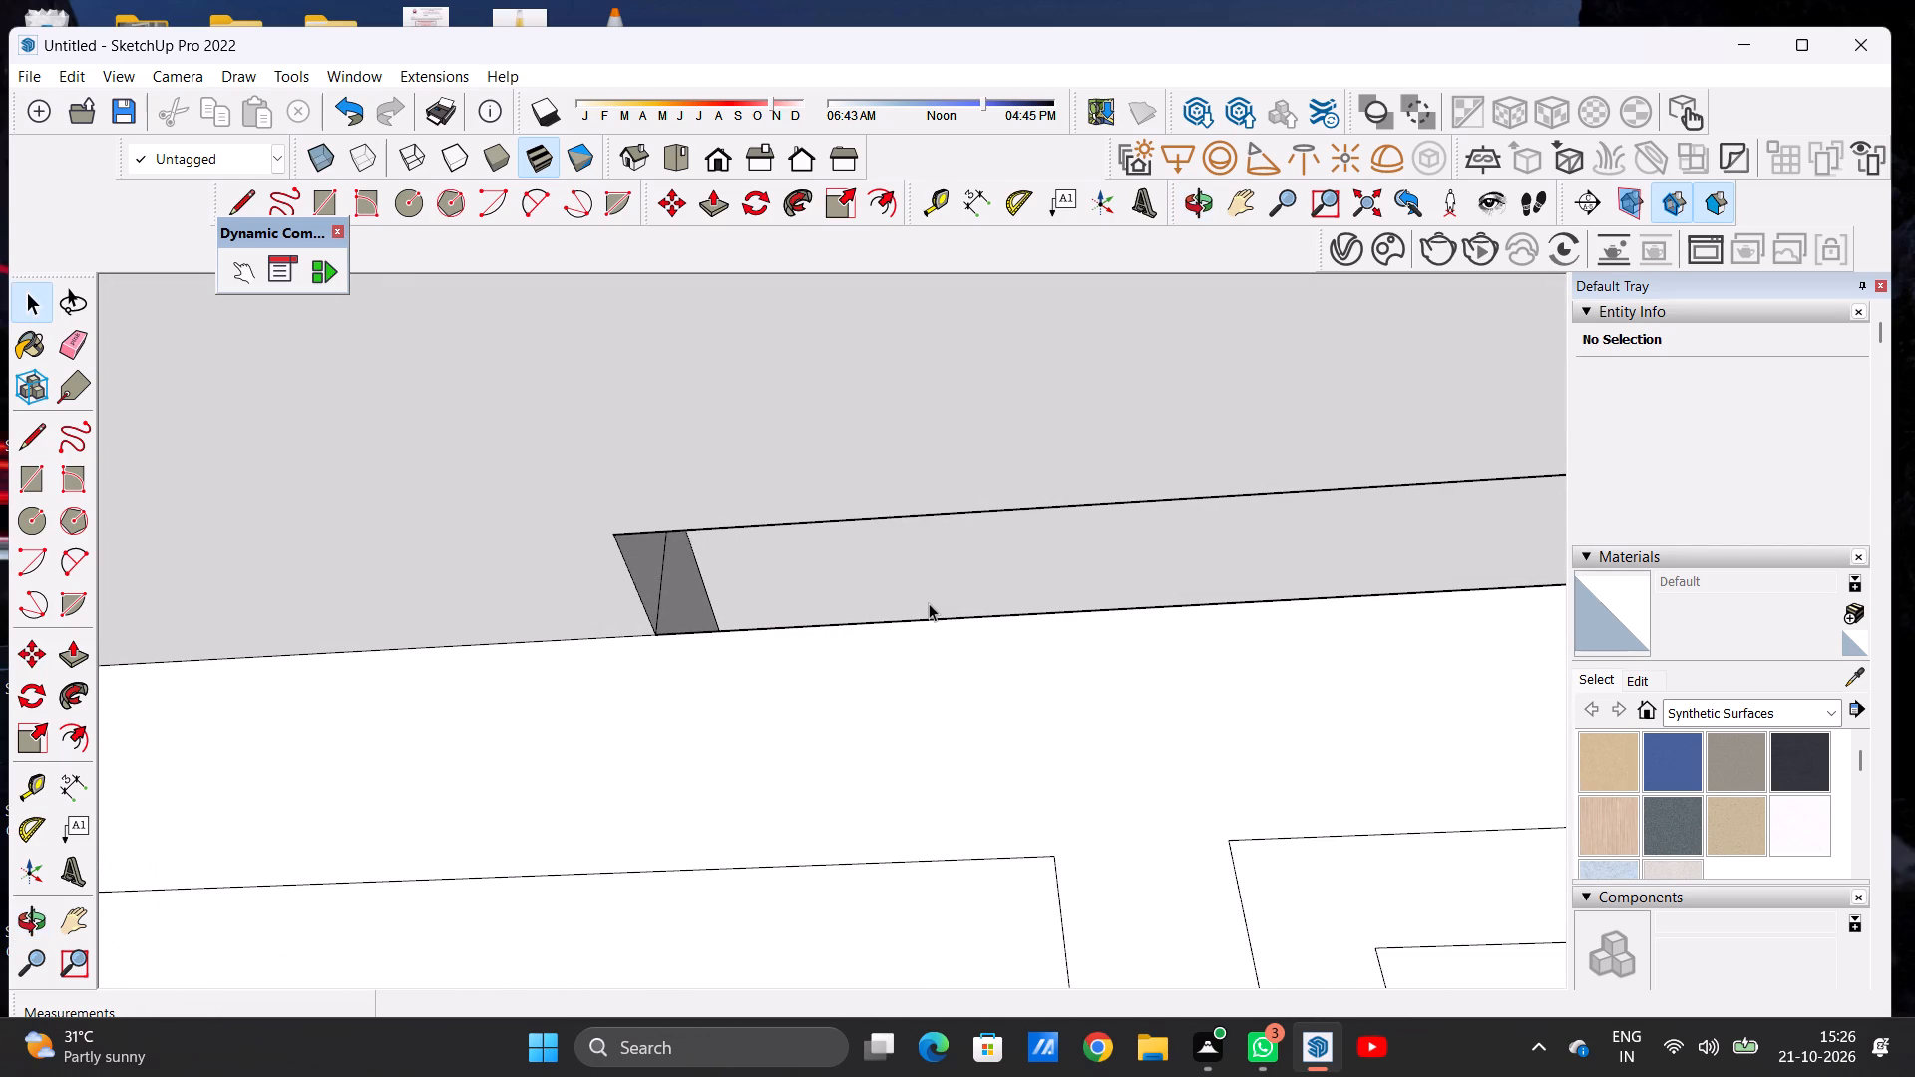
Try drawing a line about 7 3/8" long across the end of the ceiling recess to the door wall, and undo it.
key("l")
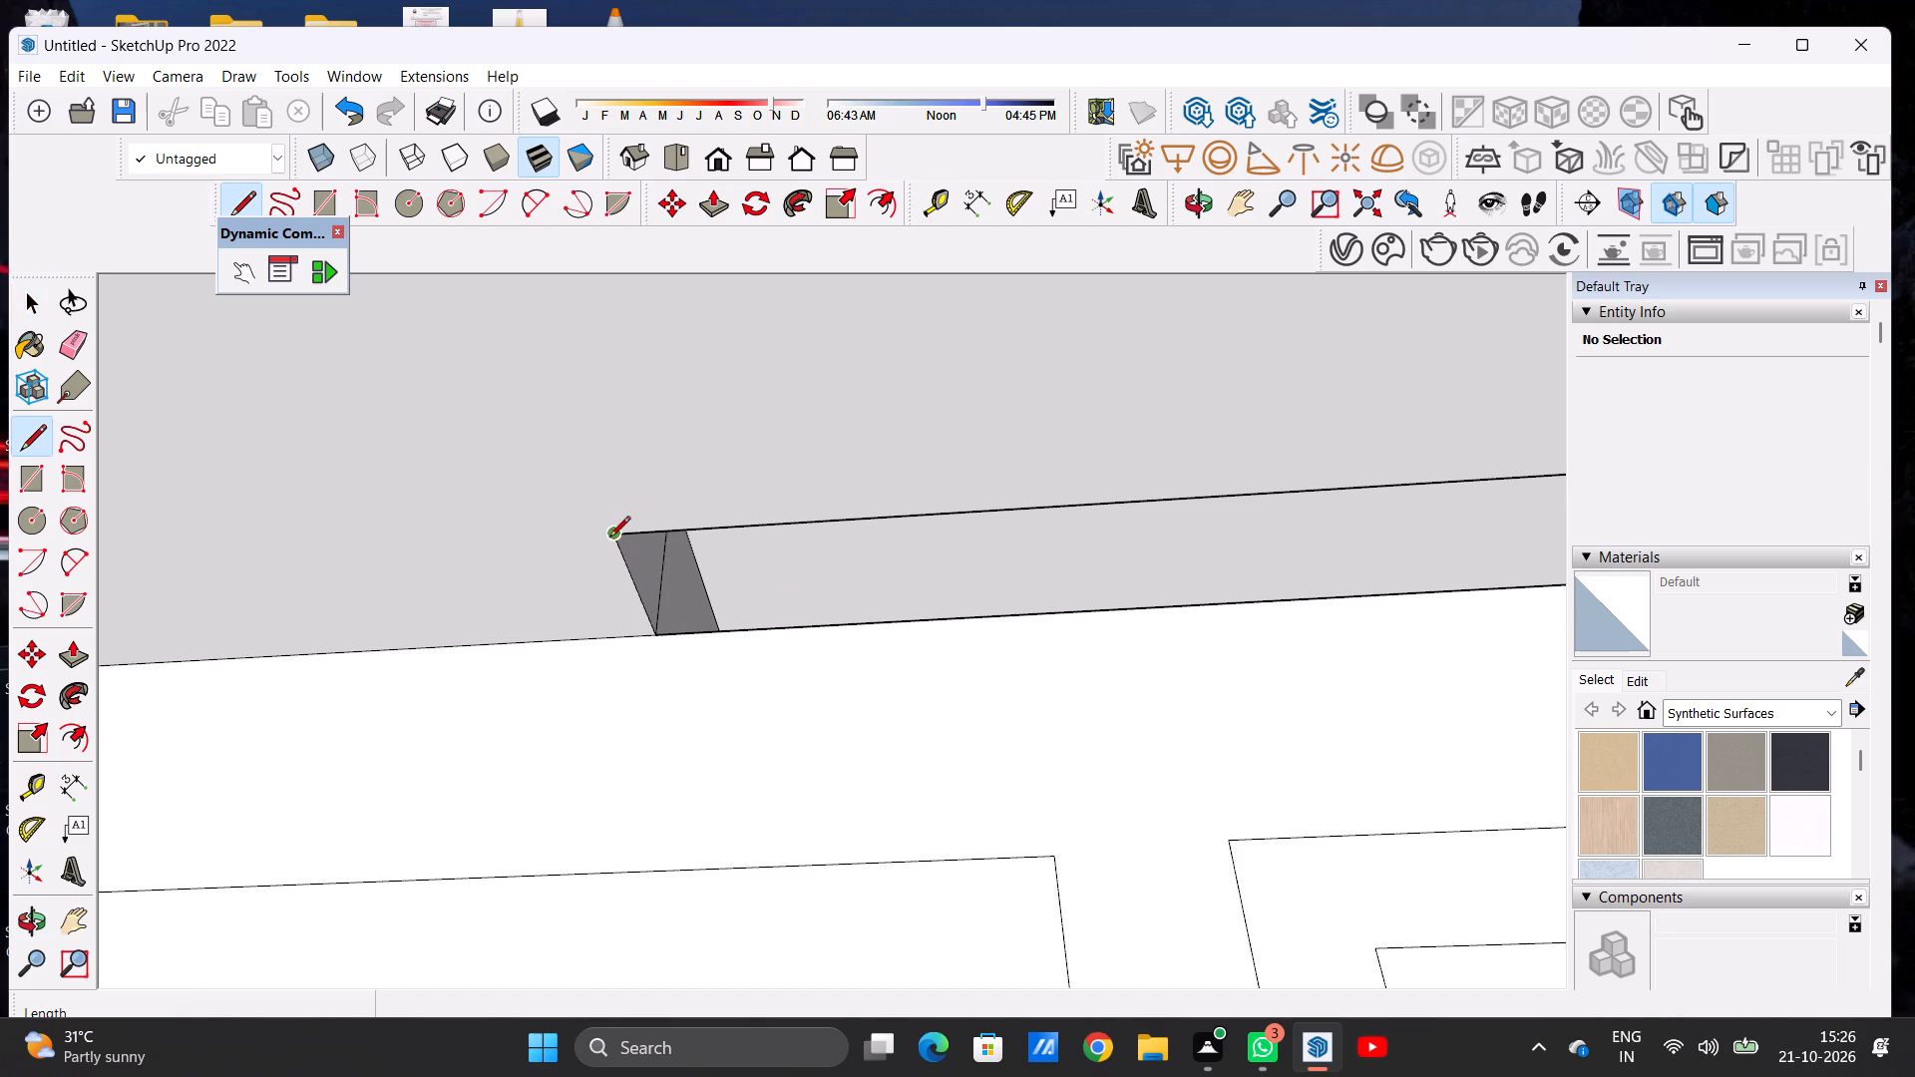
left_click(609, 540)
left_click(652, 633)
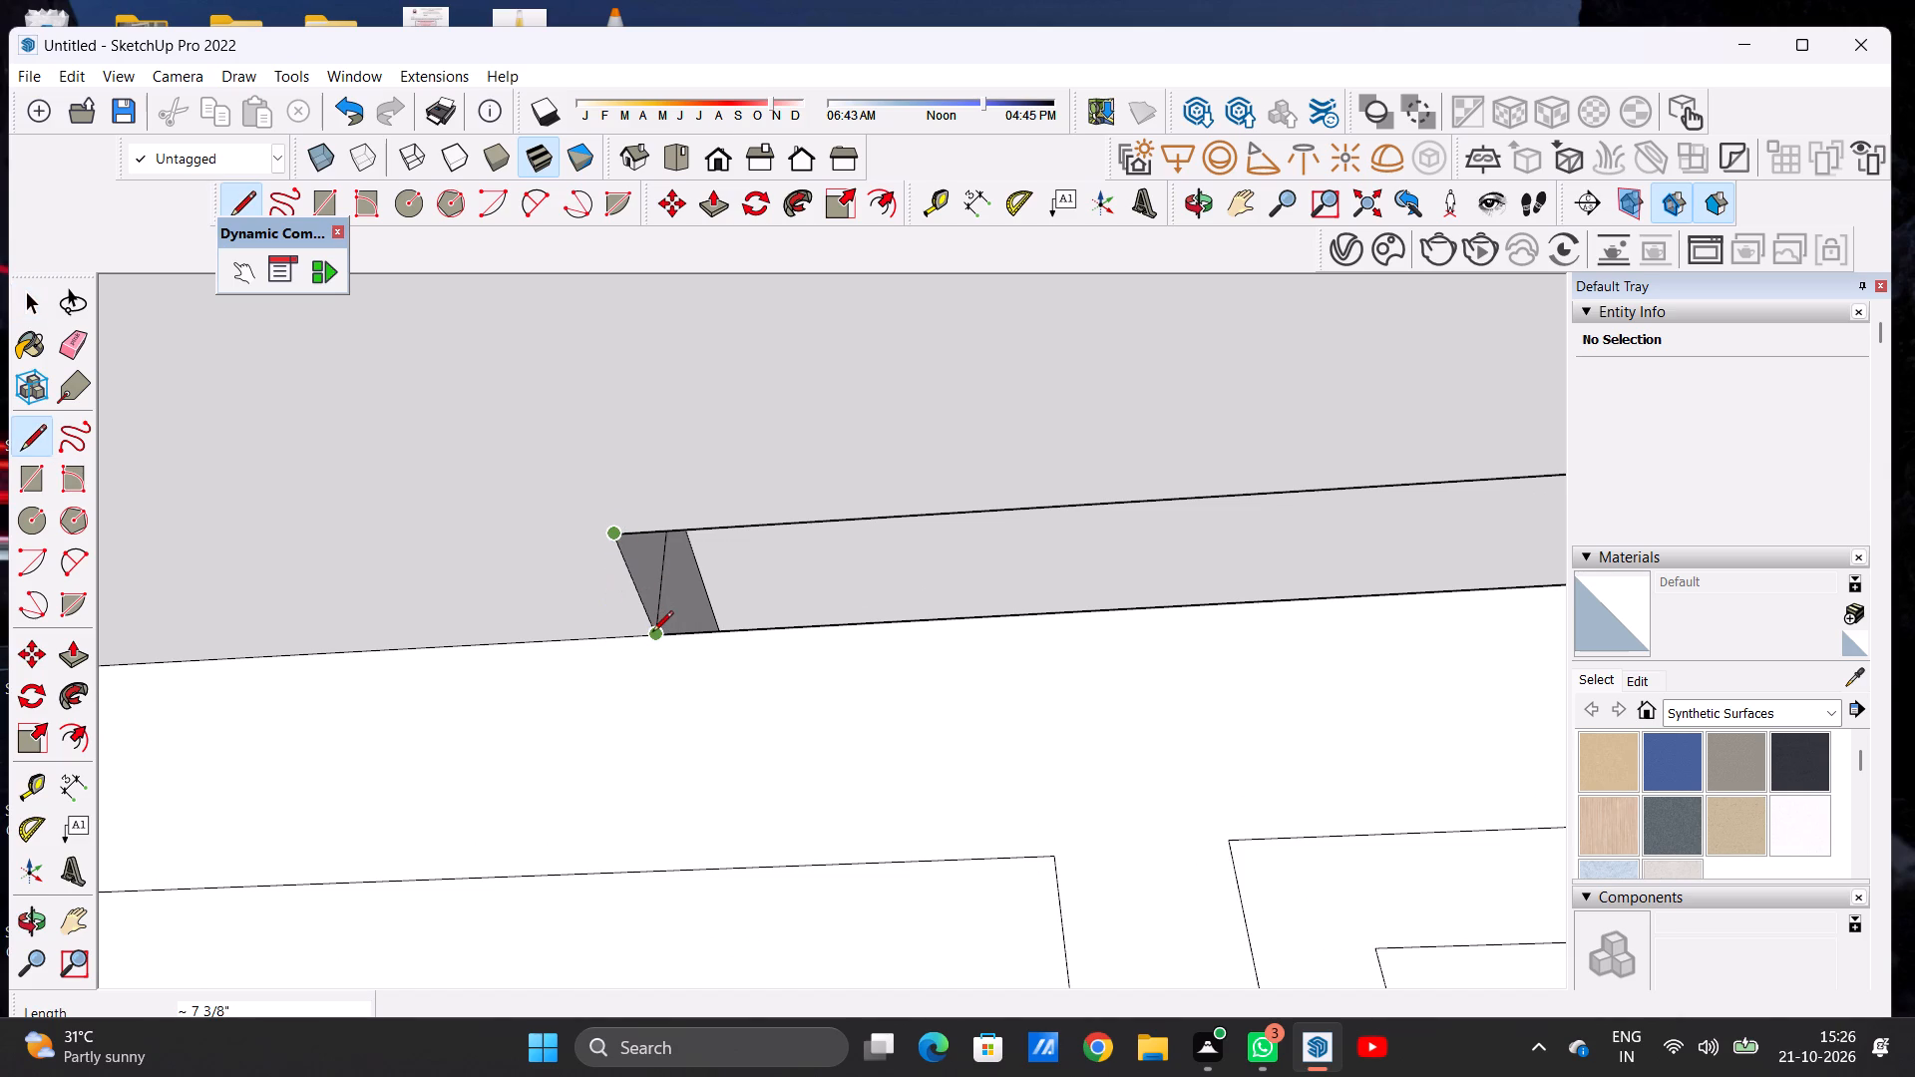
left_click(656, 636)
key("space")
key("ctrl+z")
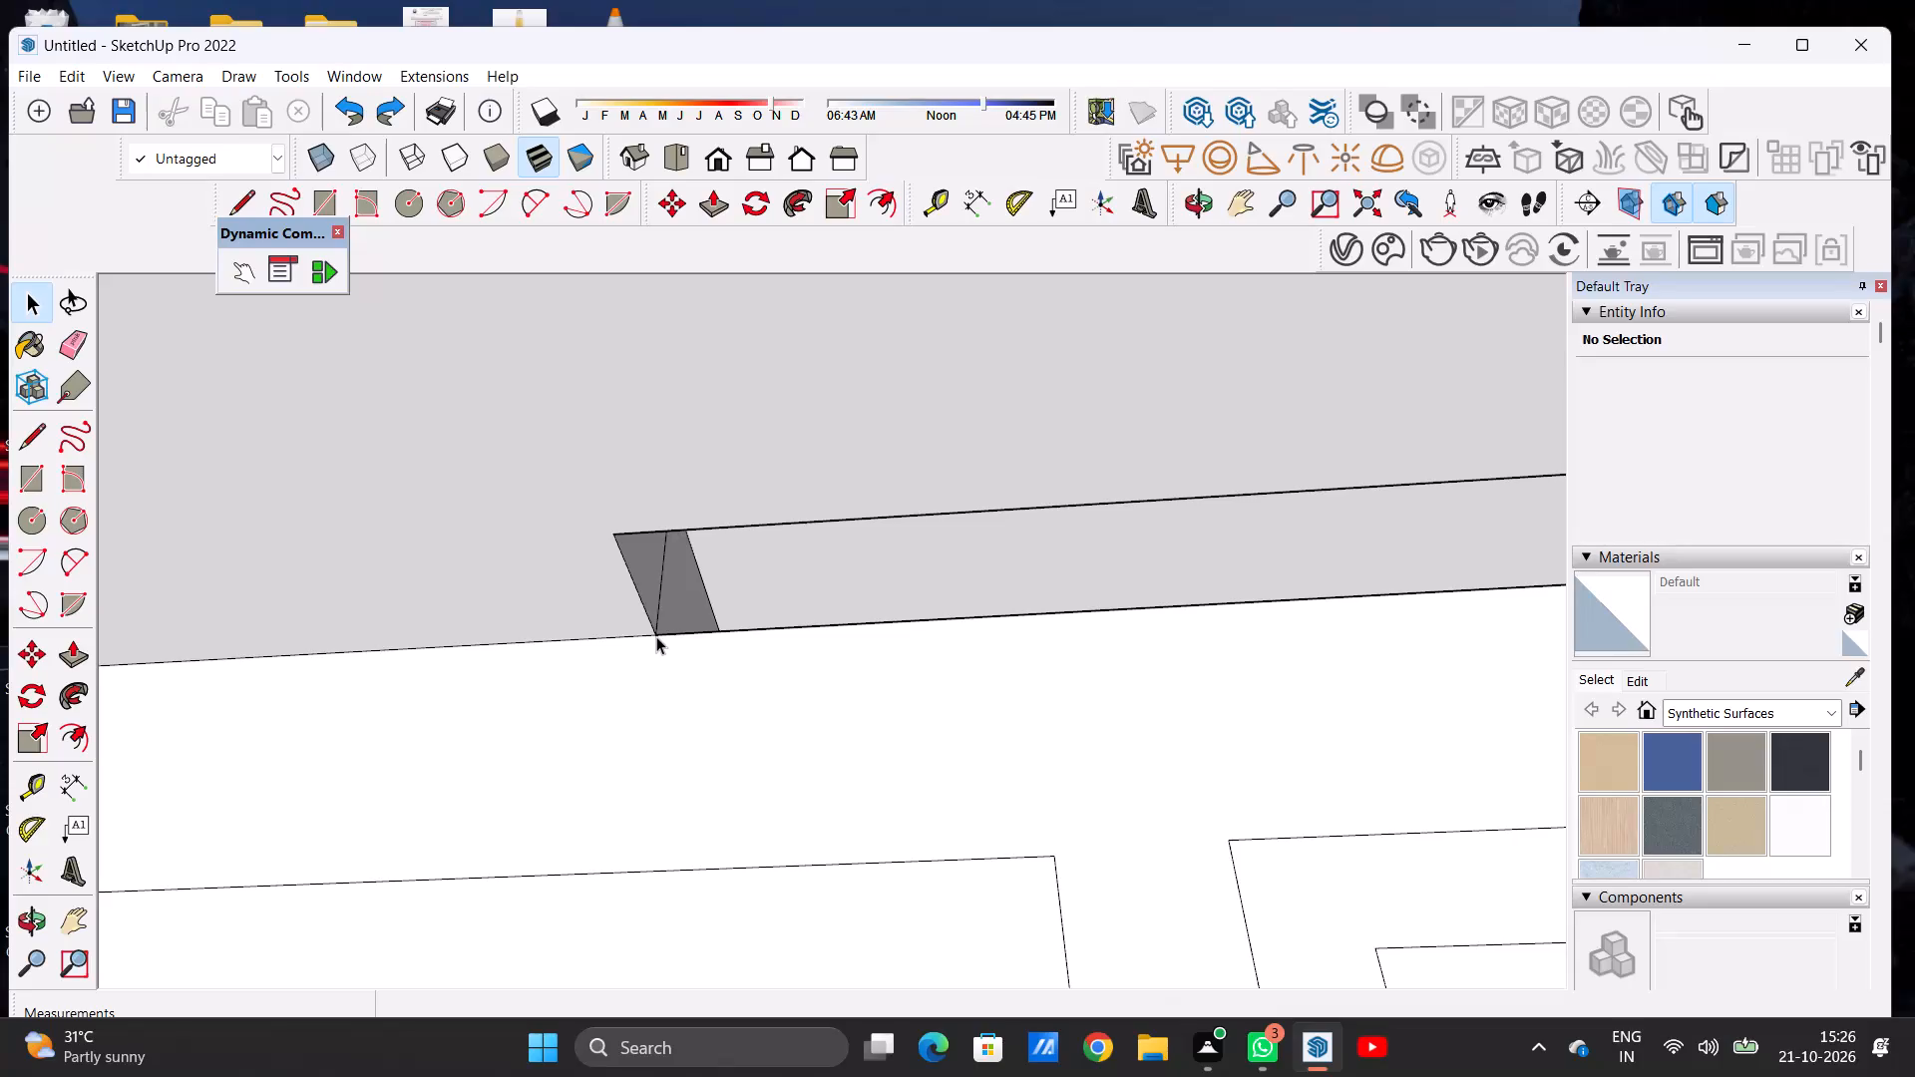
Push/Pull the long side face of the narrow ceiling recess about 7 3/8" to the door wall, closing the recess.
key("p")
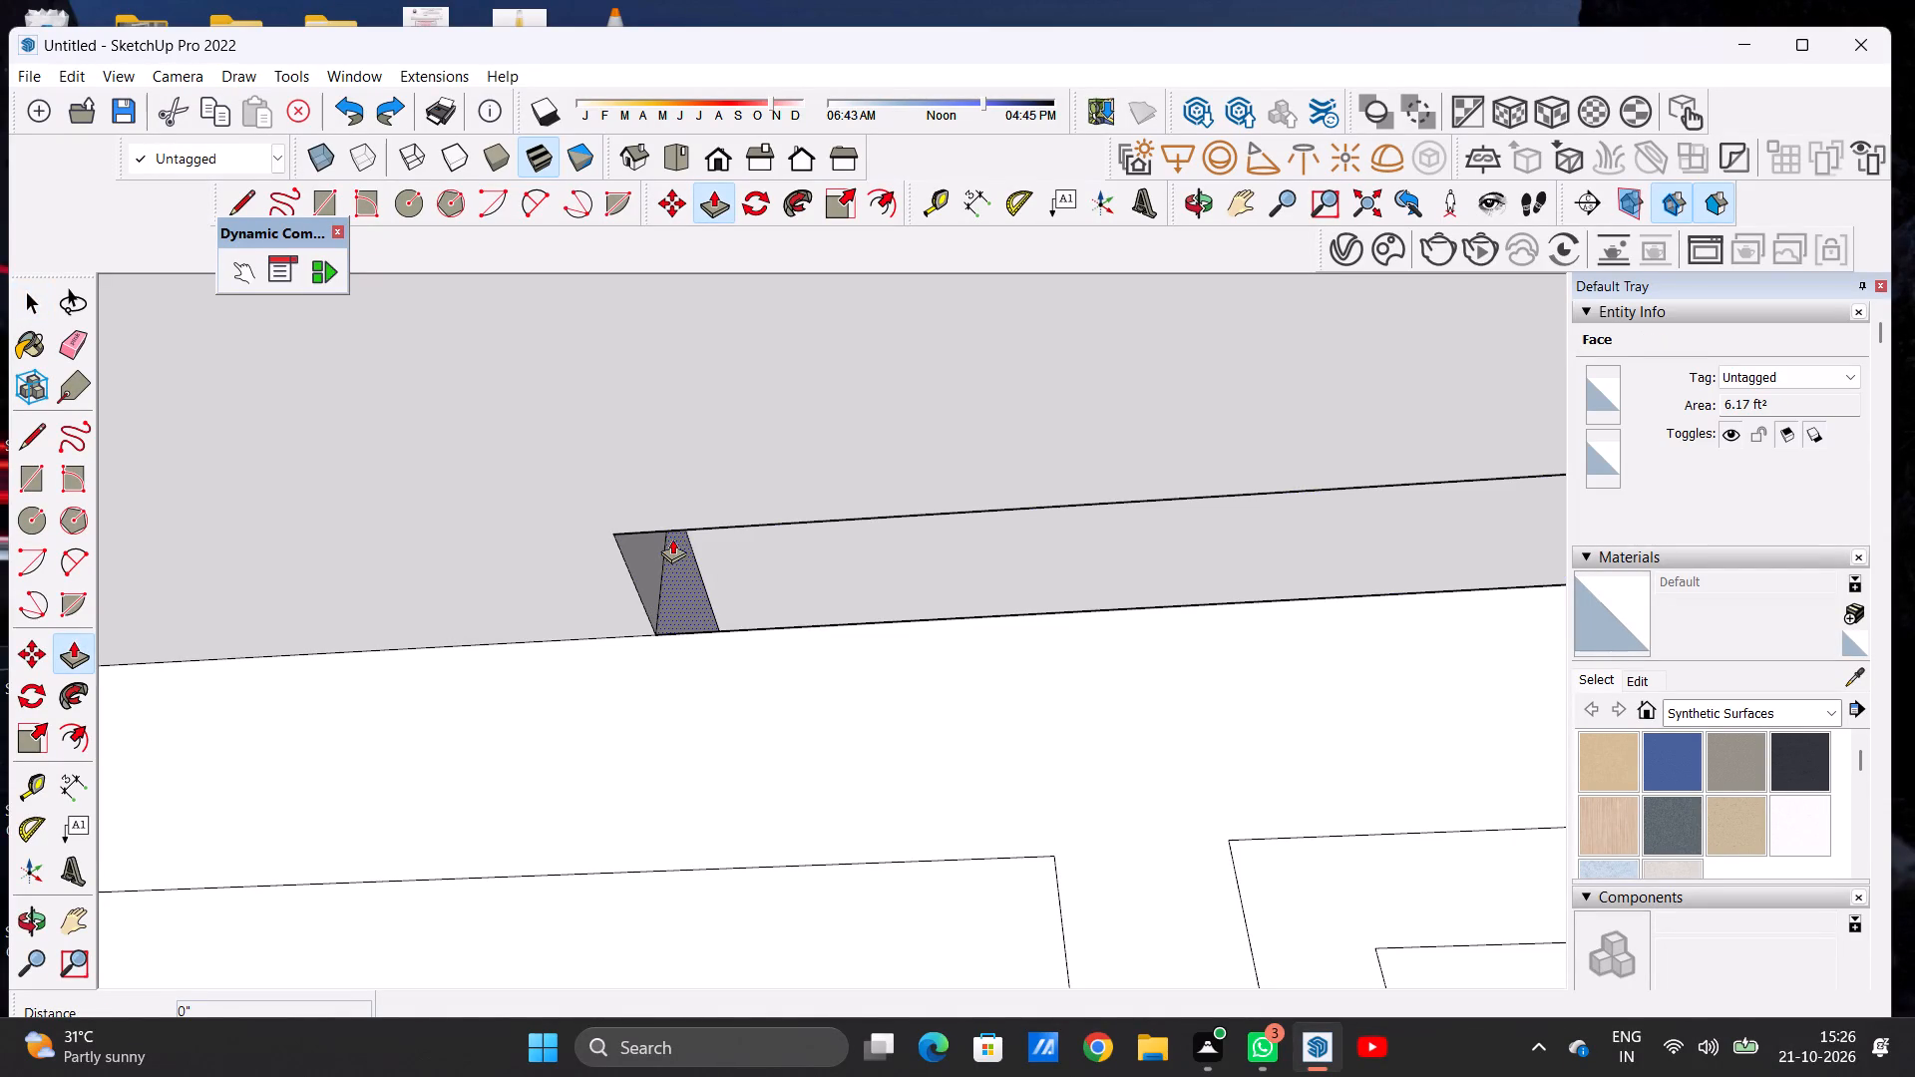
middle_click_drag(710, 576, 247, 644)
middle_click_drag(785, 586, 616, 596)
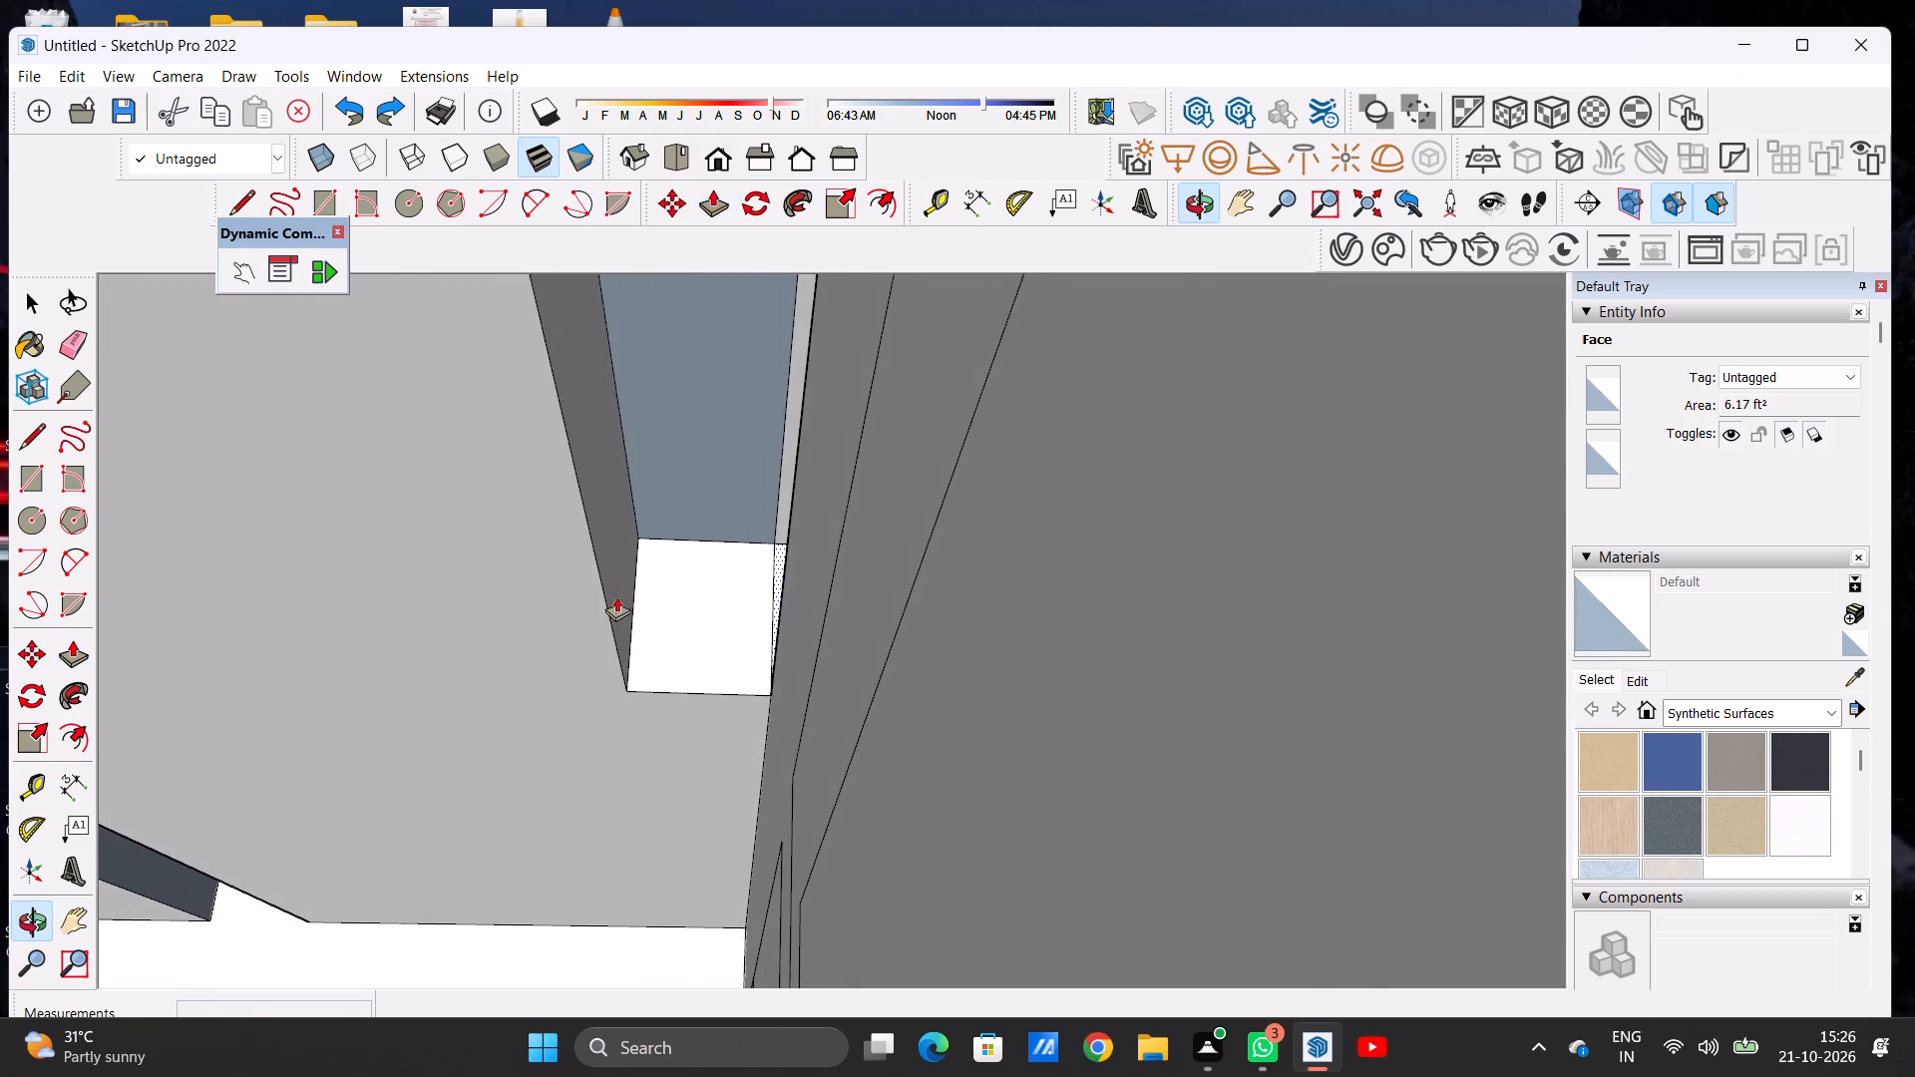
scroll(616, 587, "up", 2)
left_click(615, 586)
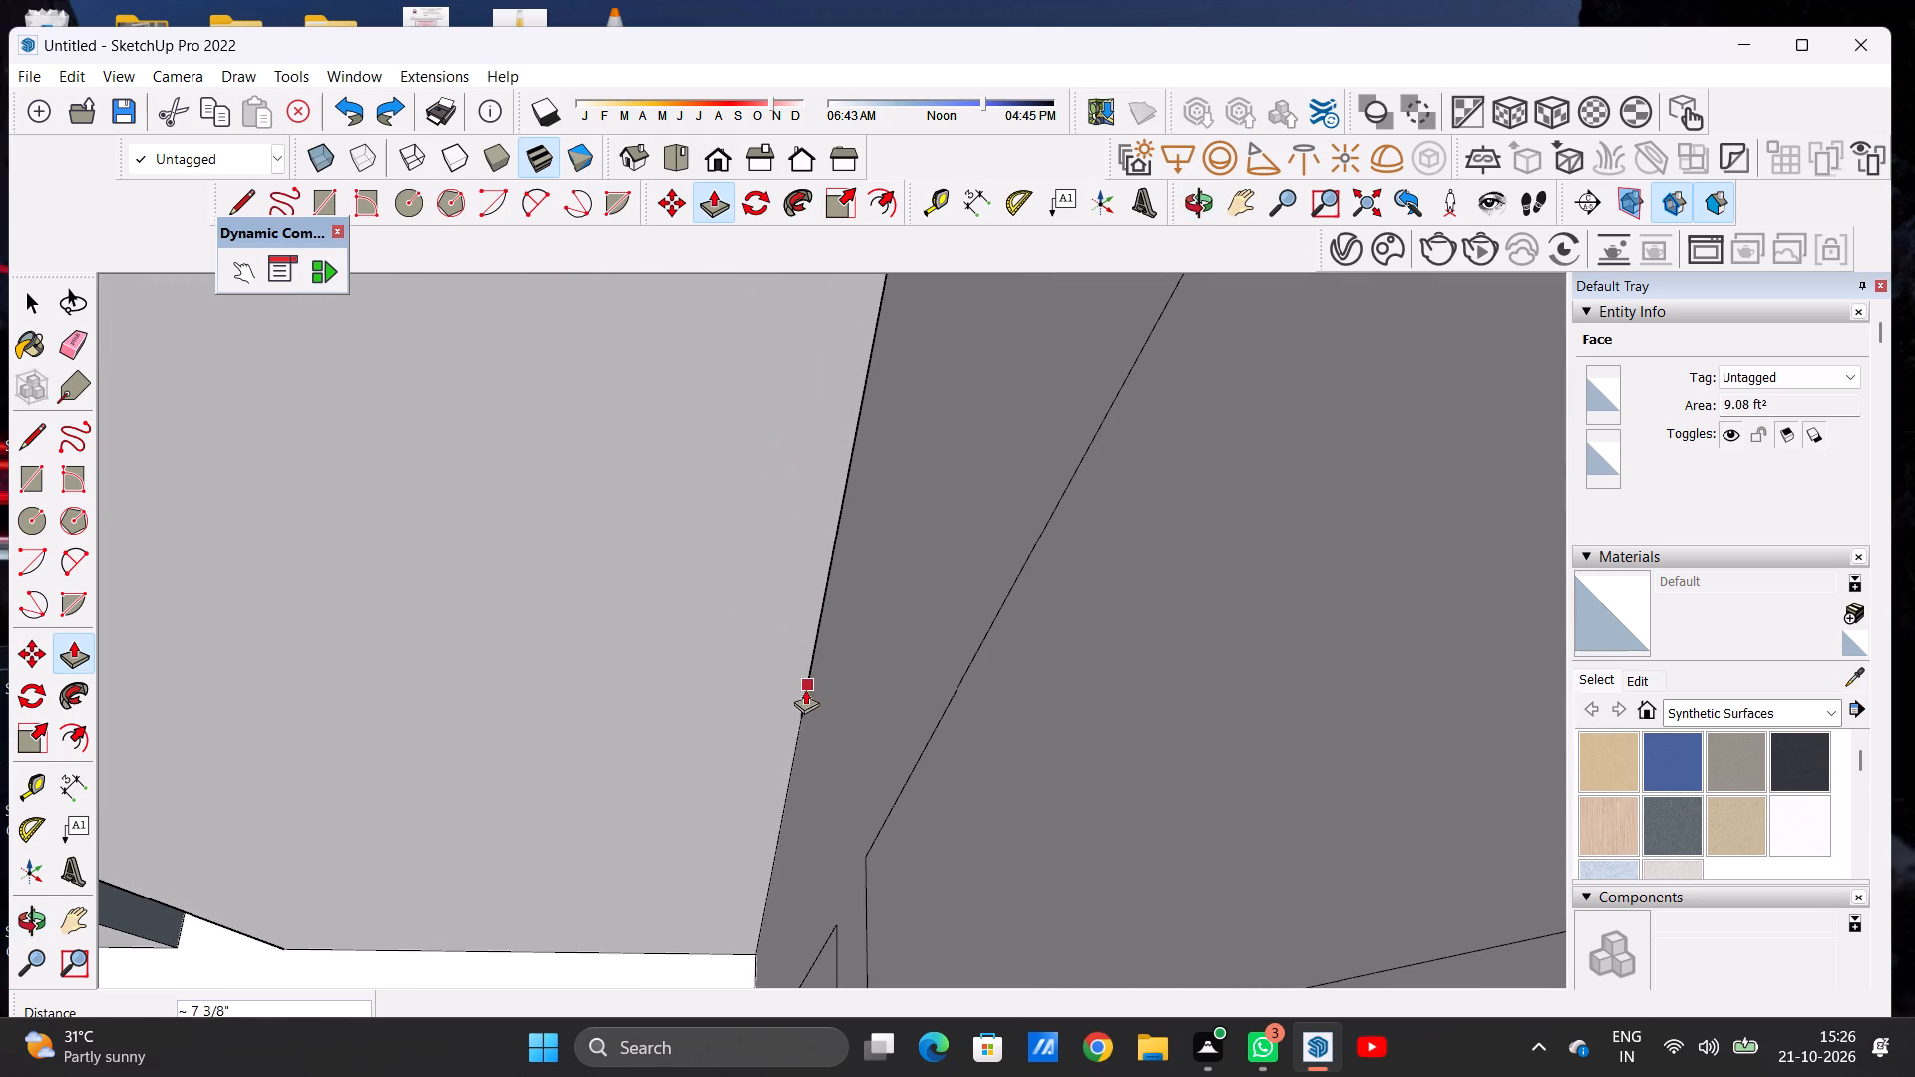
left_click(803, 711)
key("space")
scroll(782, 656, "down", 4)
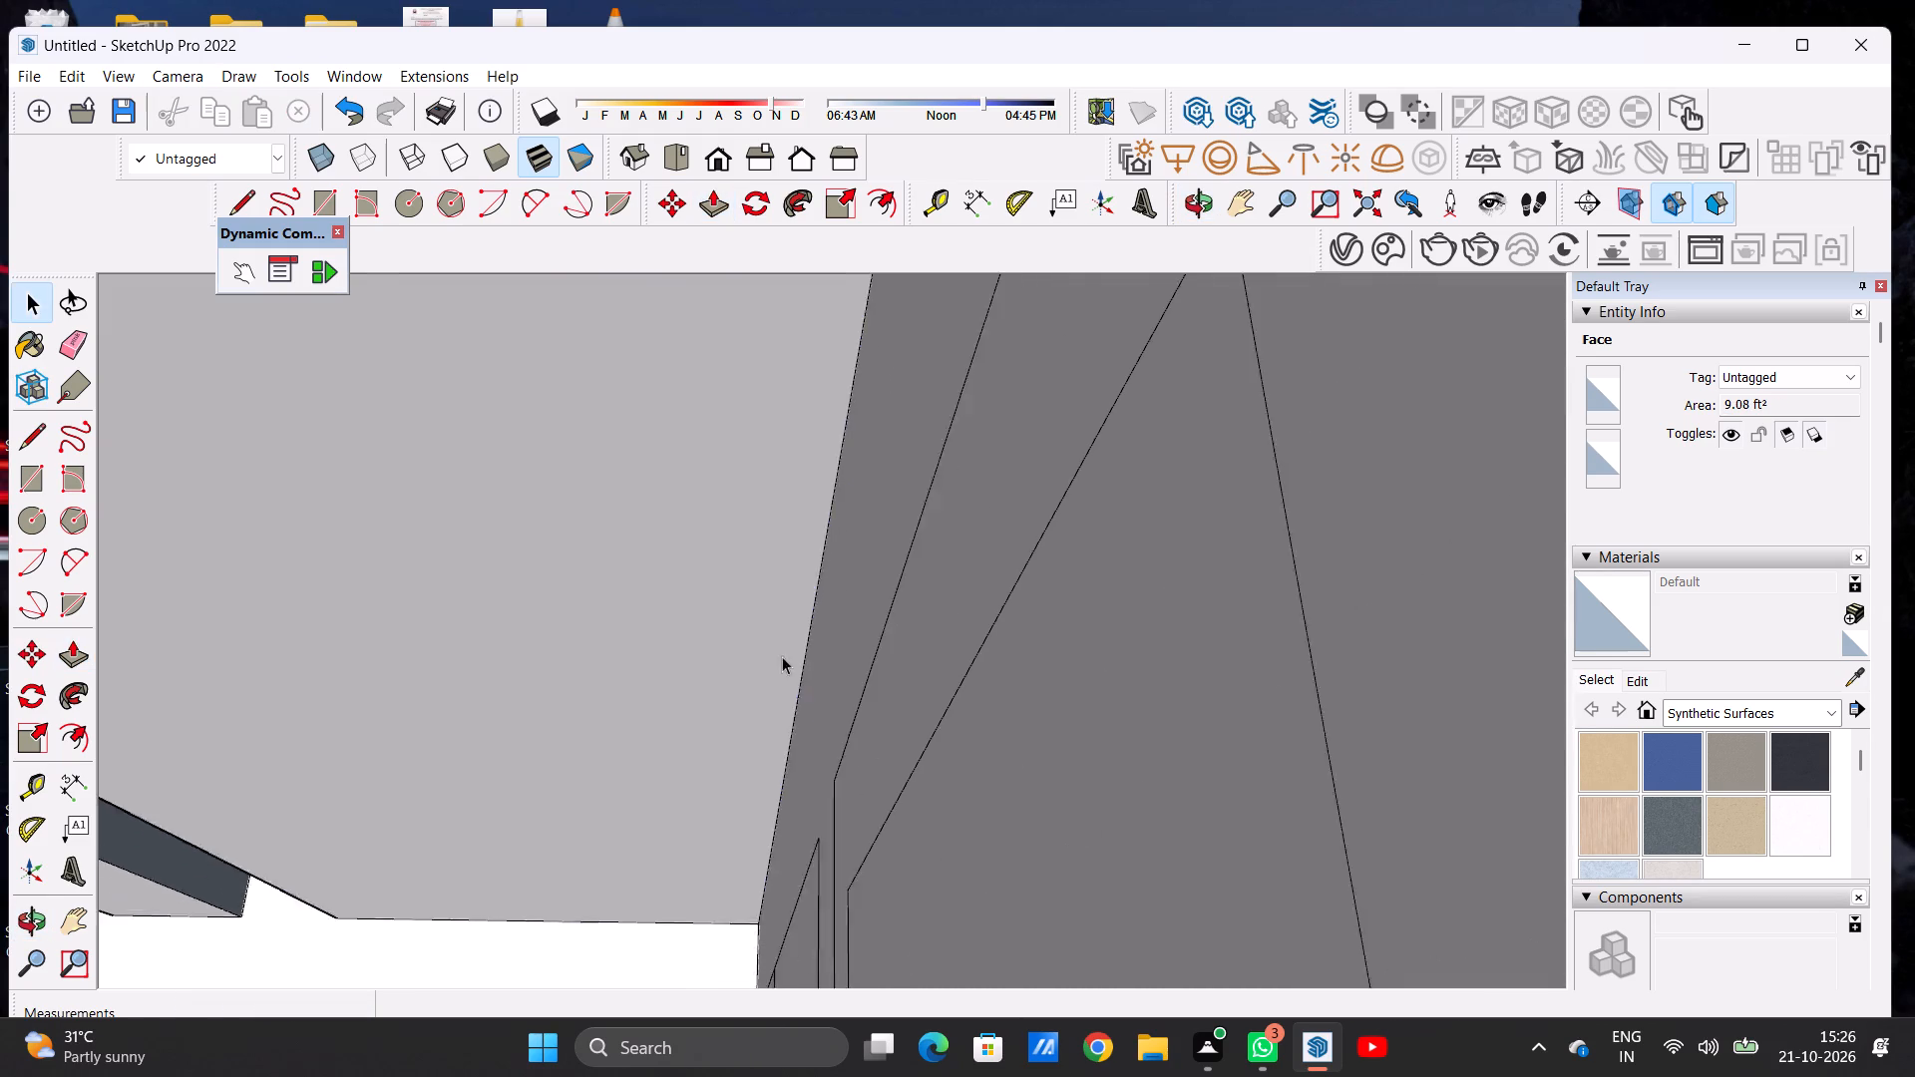
scroll(782, 656, "down", 15)
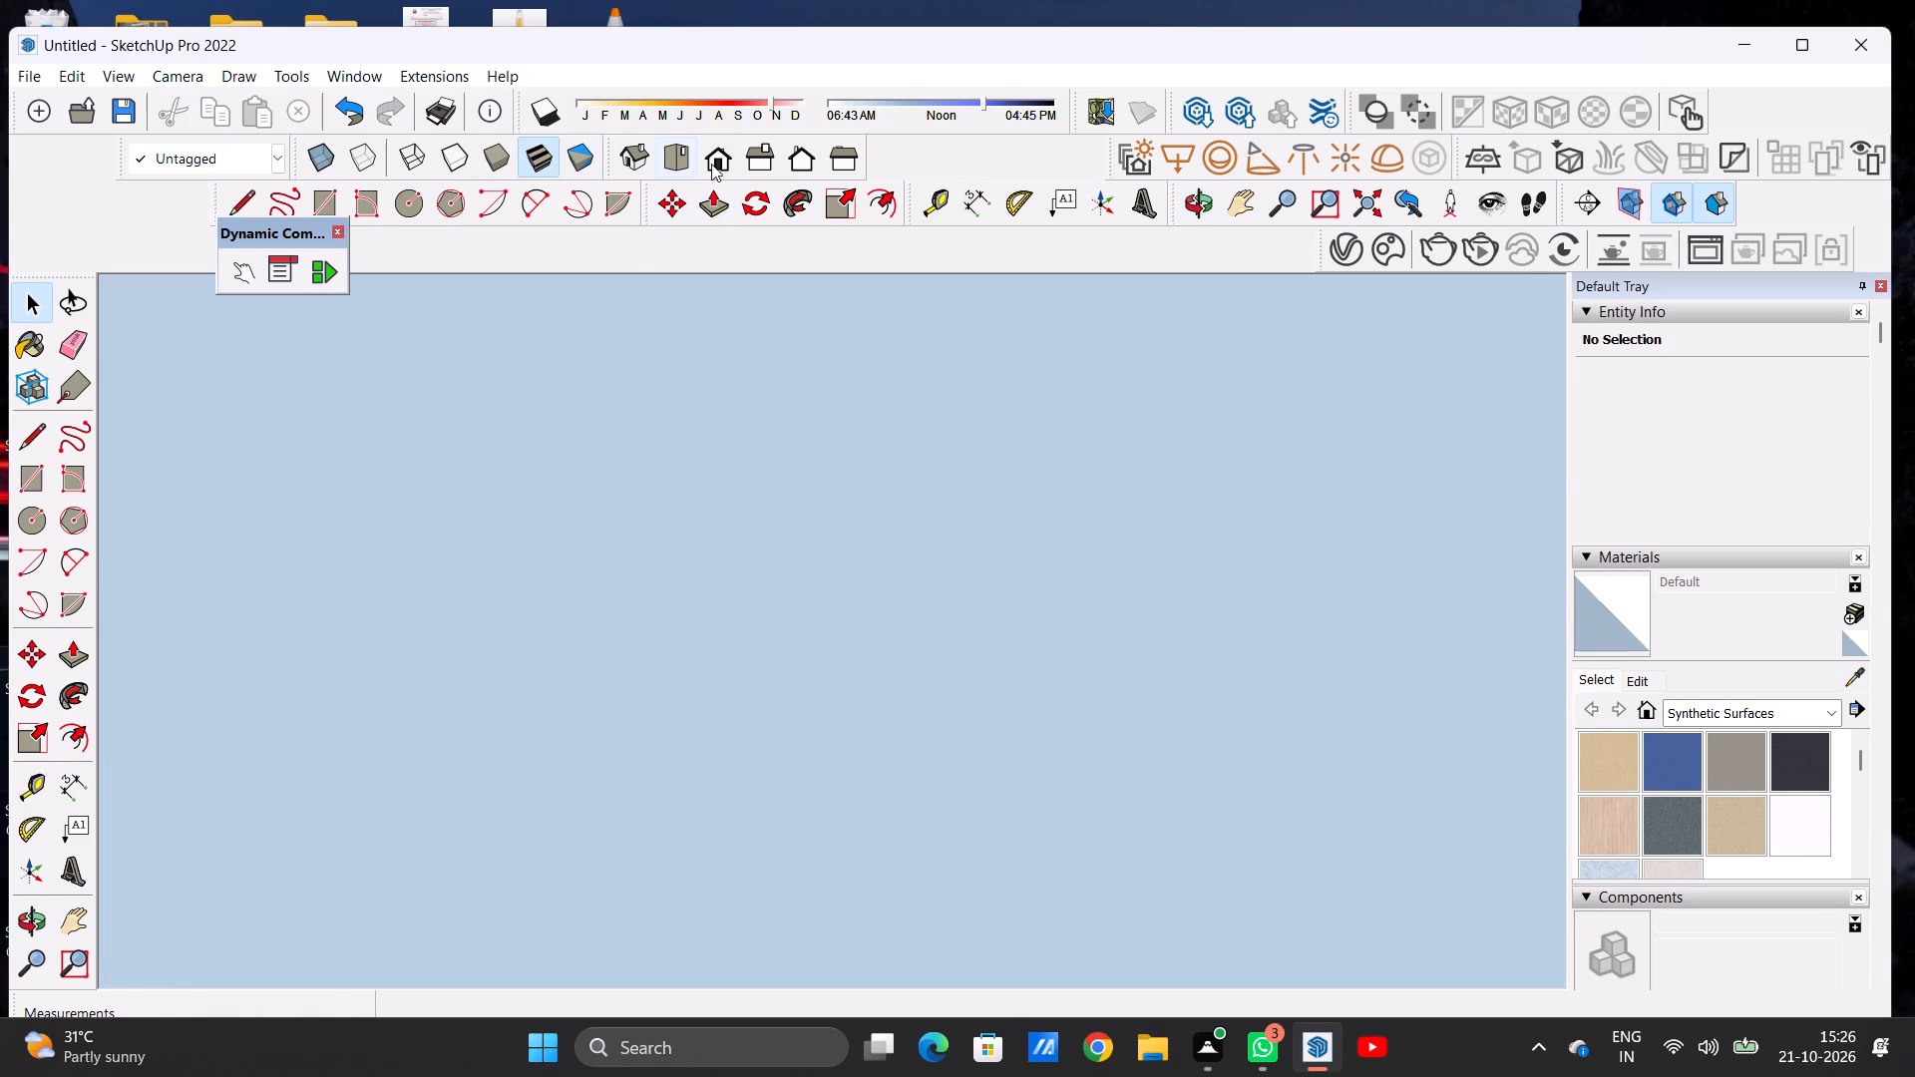
Examine the whole house from the standard front view and from slightly turned angles, near and far.
left_click(722, 156)
scroll(1046, 838, "down", 20)
scroll(1046, 838, "down", 3)
scroll(1253, 981, "up", 6)
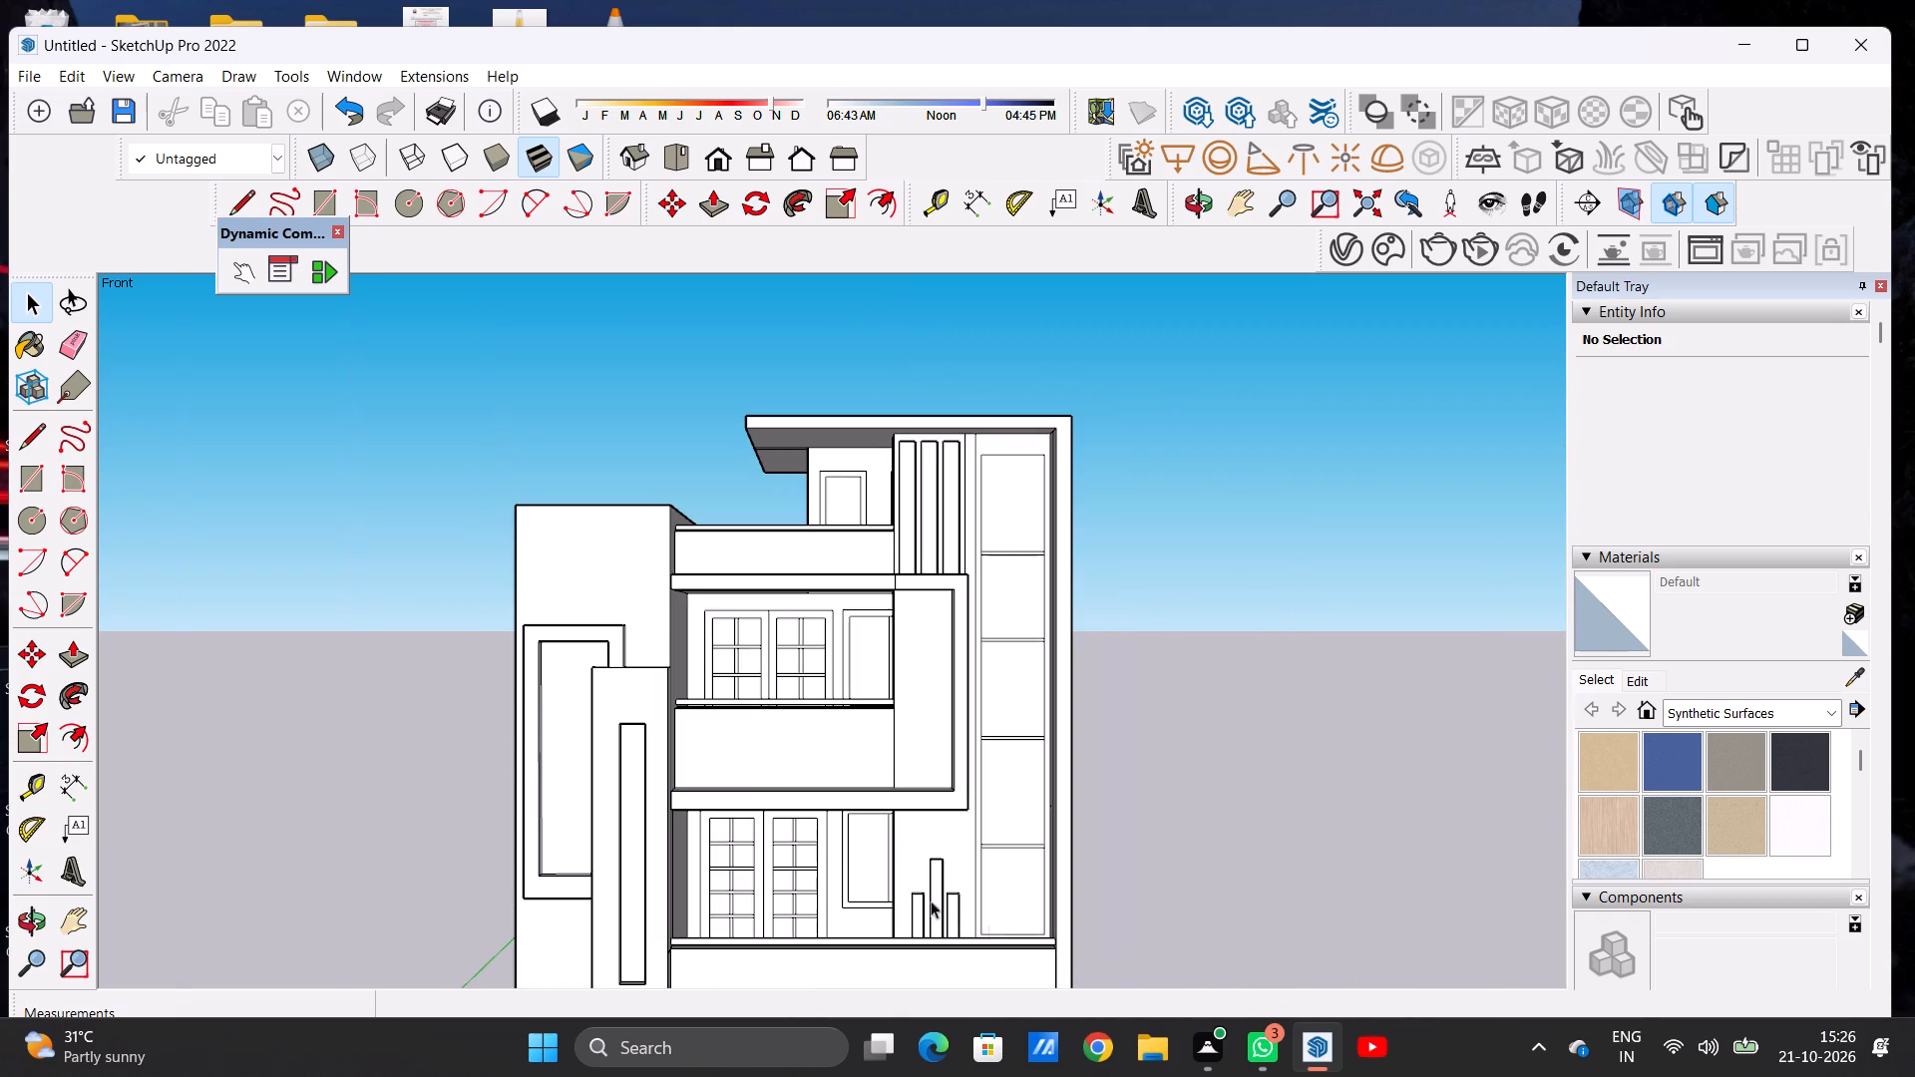
scroll(1041, 881, "down", 5)
scroll(824, 670, "up", 7)
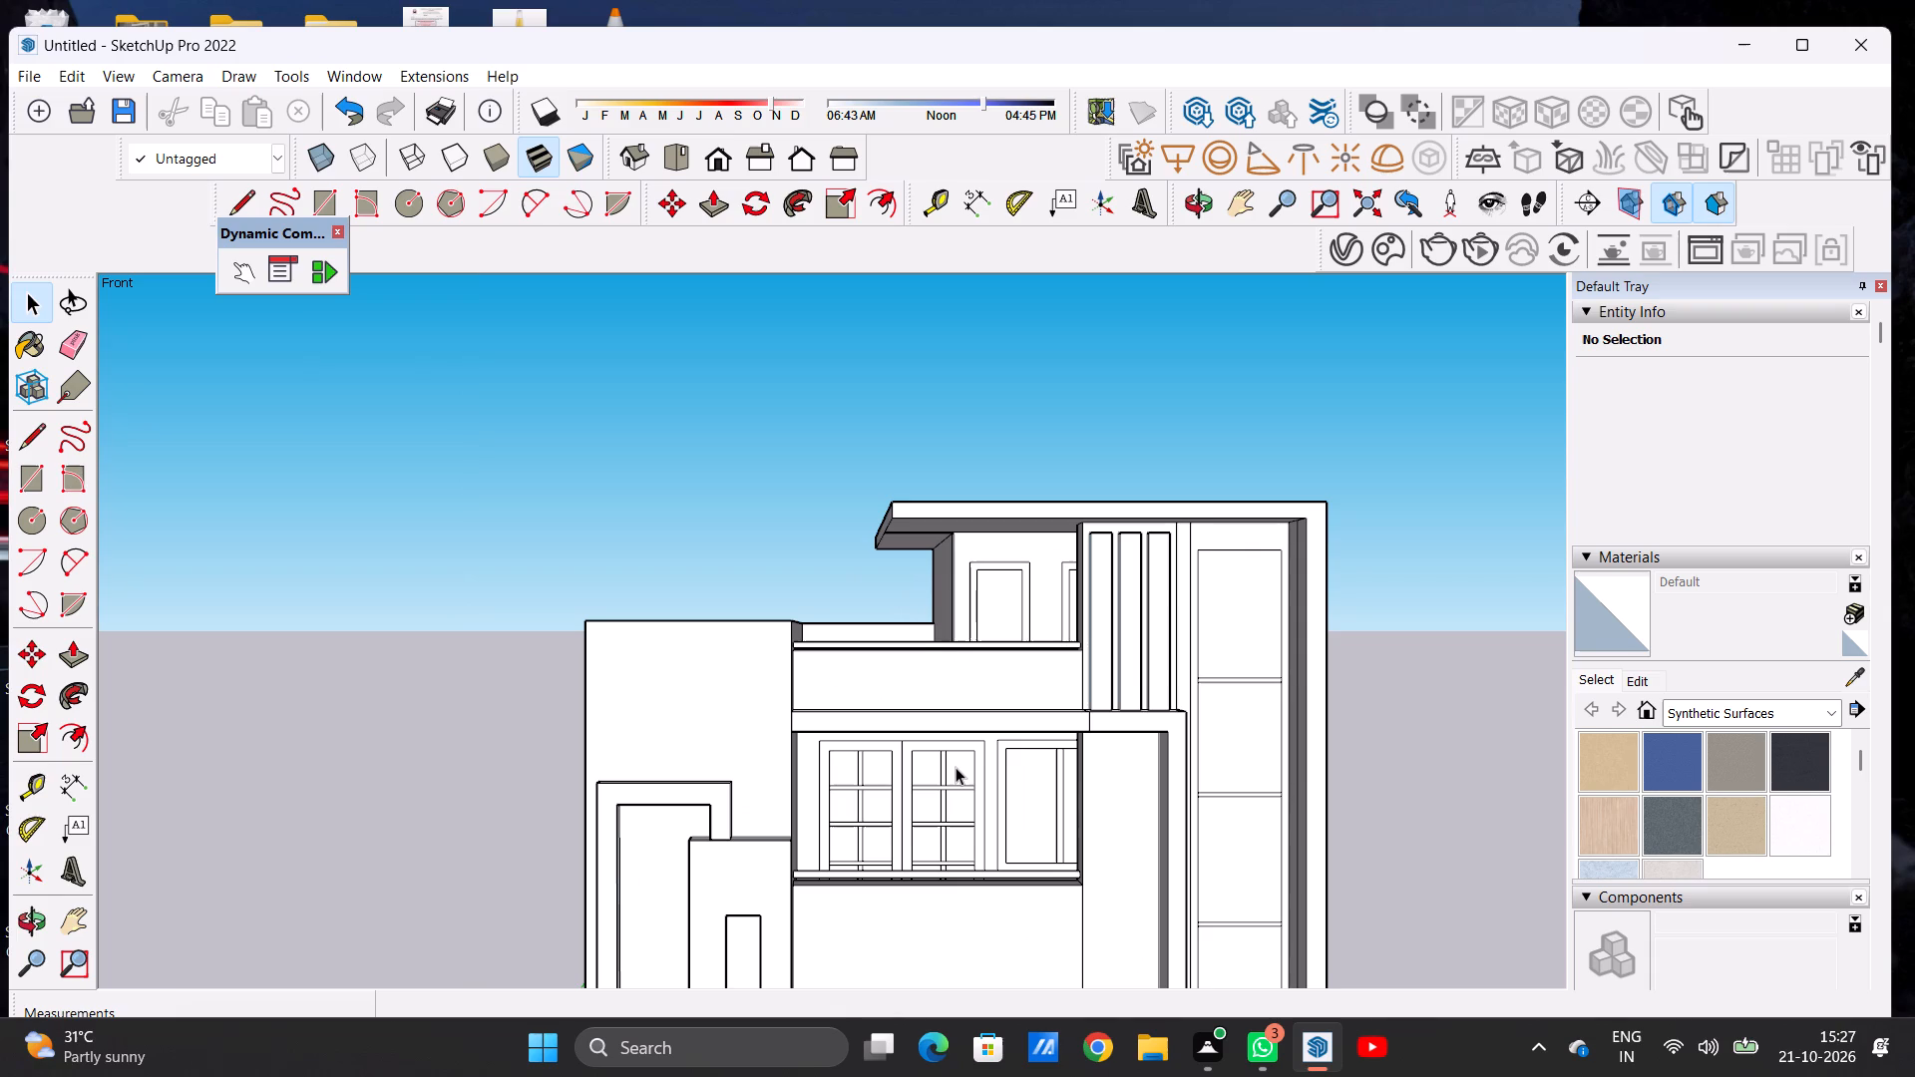
scroll(977, 722, "down", 11)
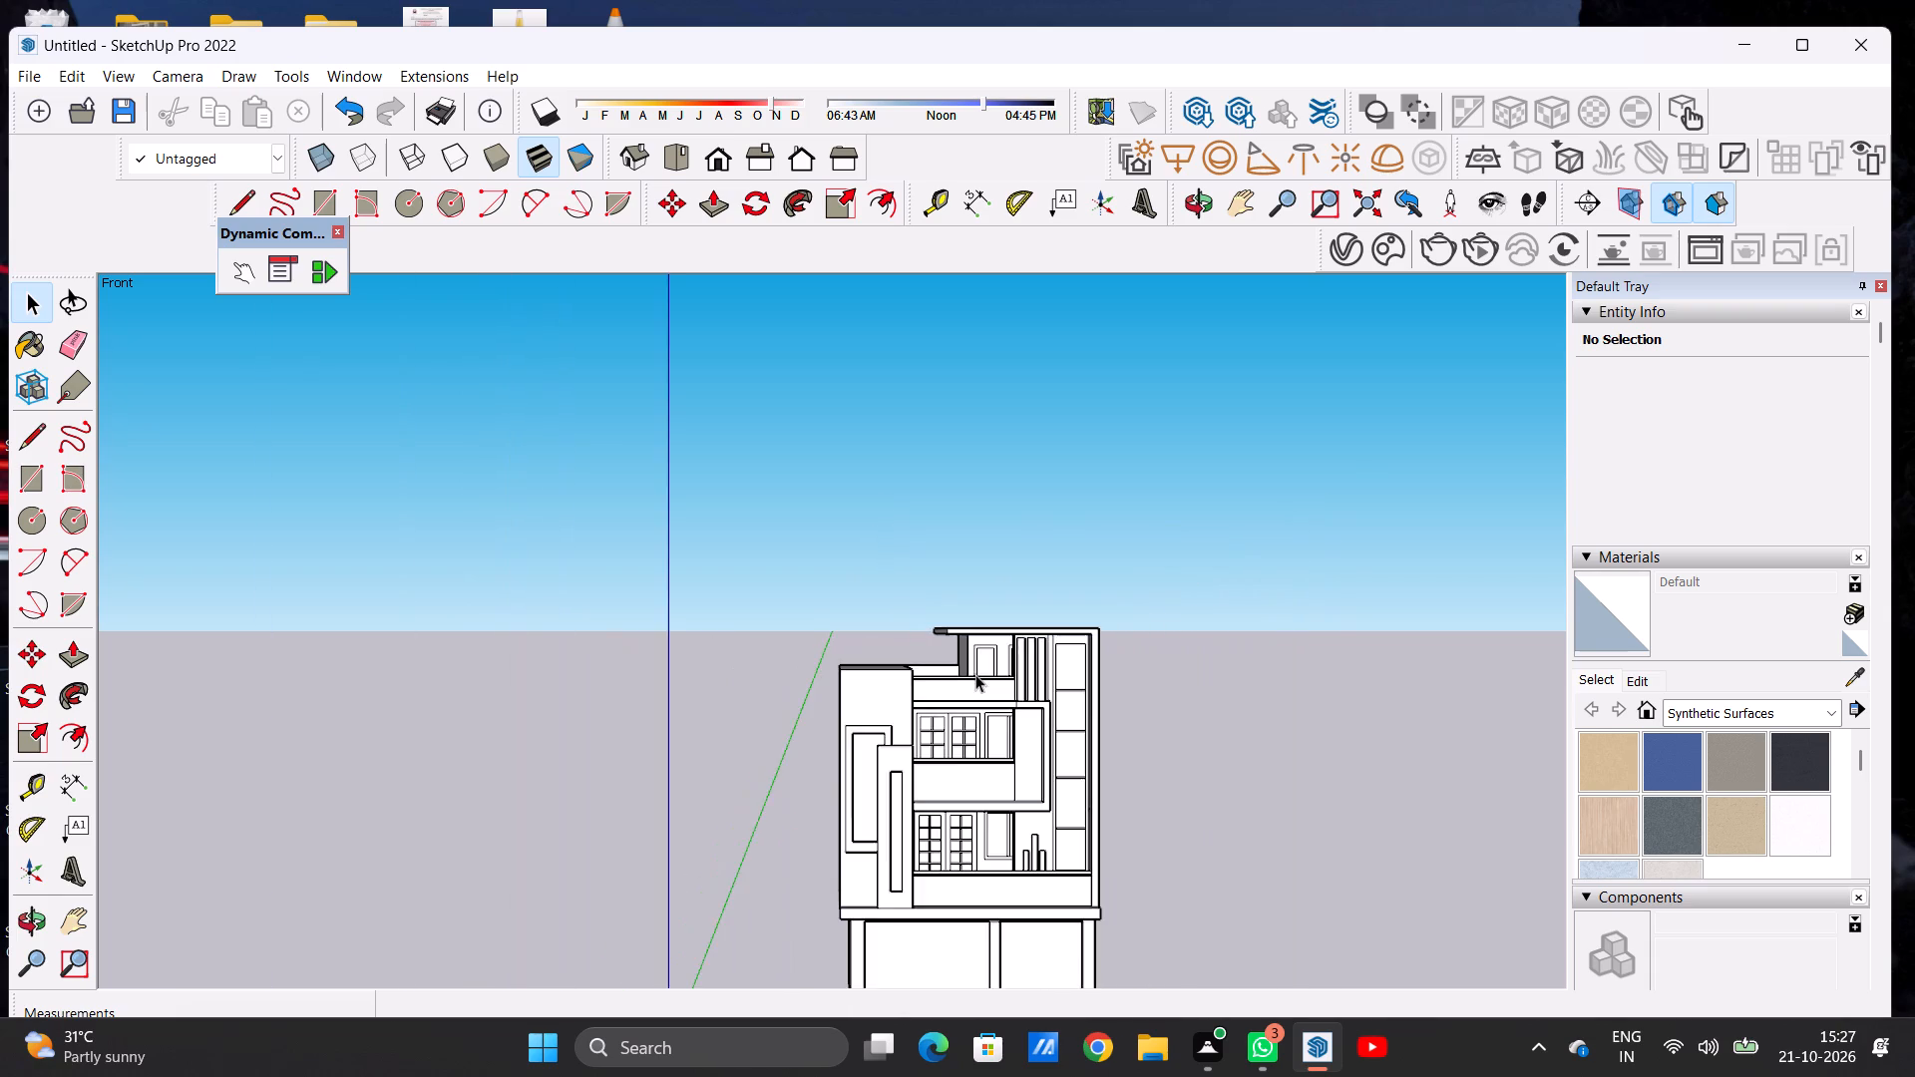
scroll(975, 674, "down", 4)
scroll(880, 899, "up", 2)
scroll(880, 899, "down", 1)
scroll(880, 899, "up", 3)
scroll(994, 673, "up", 3)
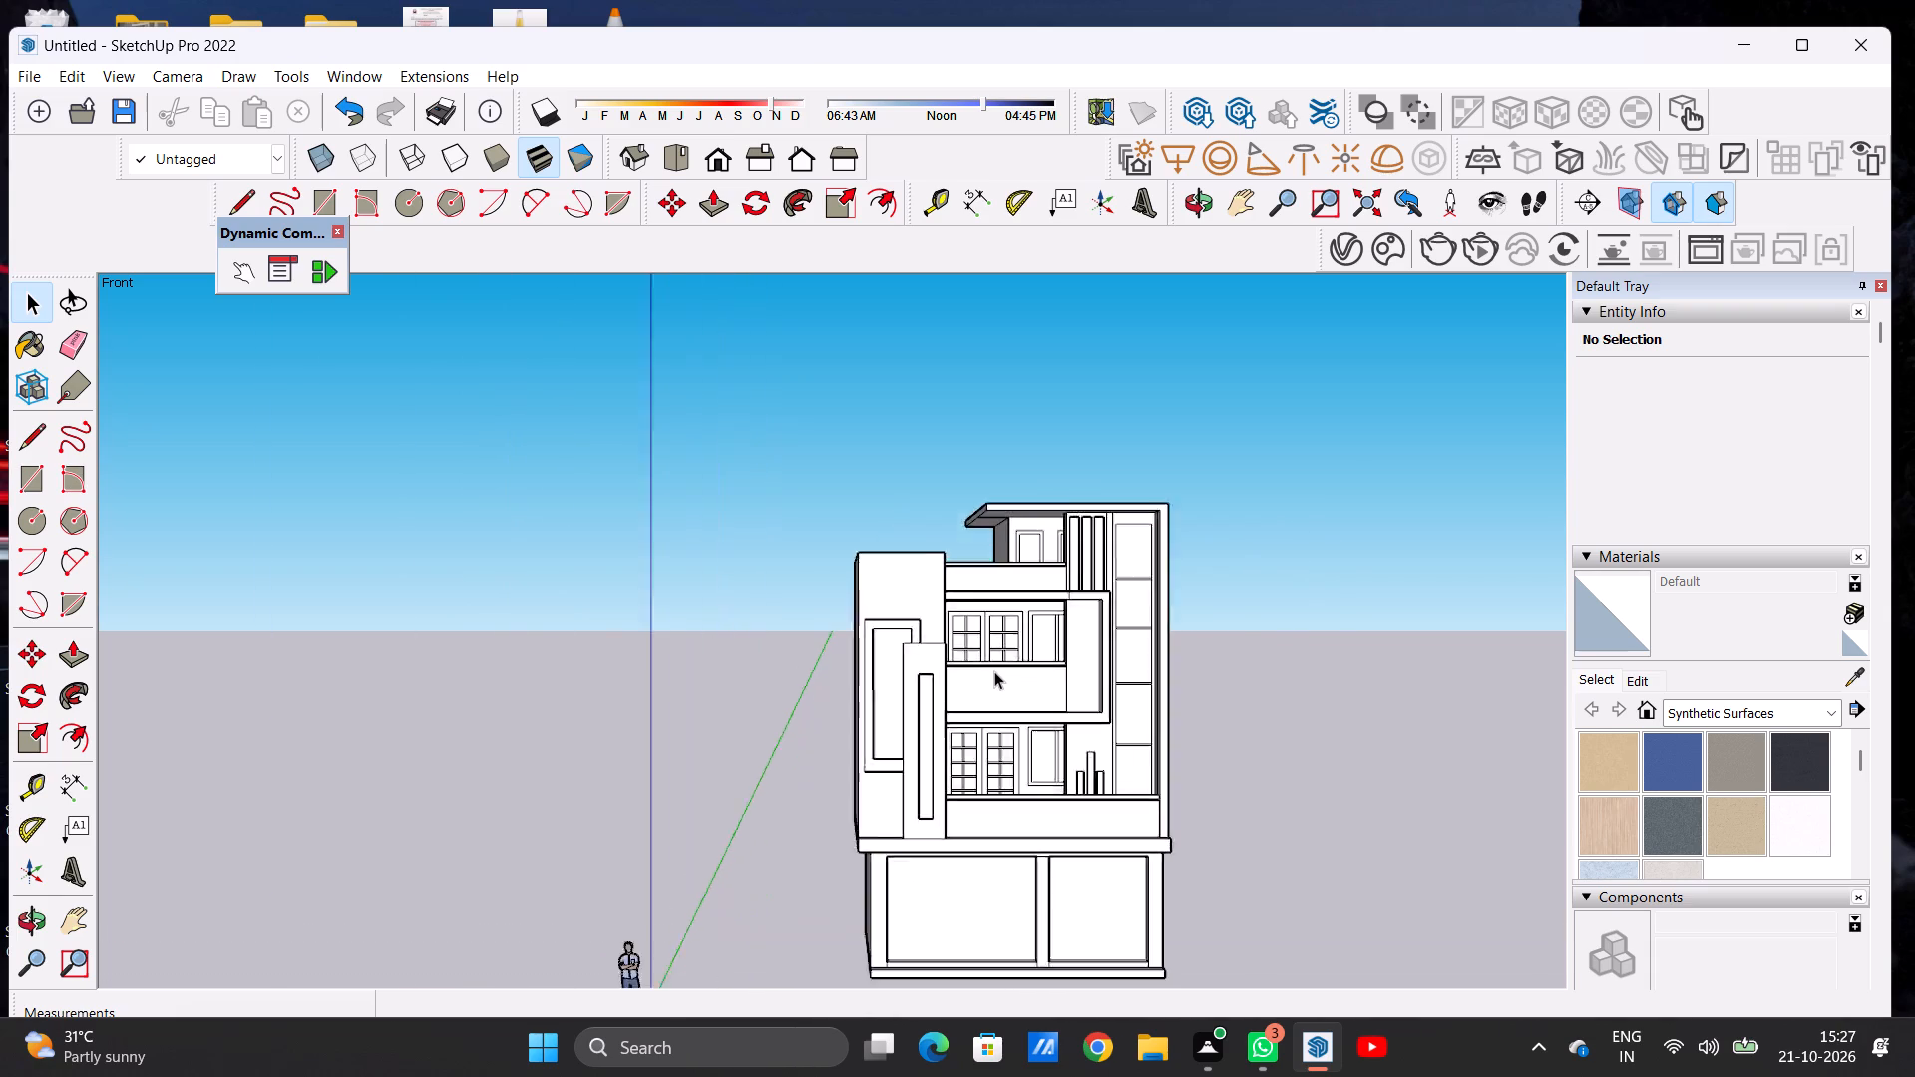
scroll(994, 671, "up", 3)
middle_click_drag(1066, 858, 1023, 856)
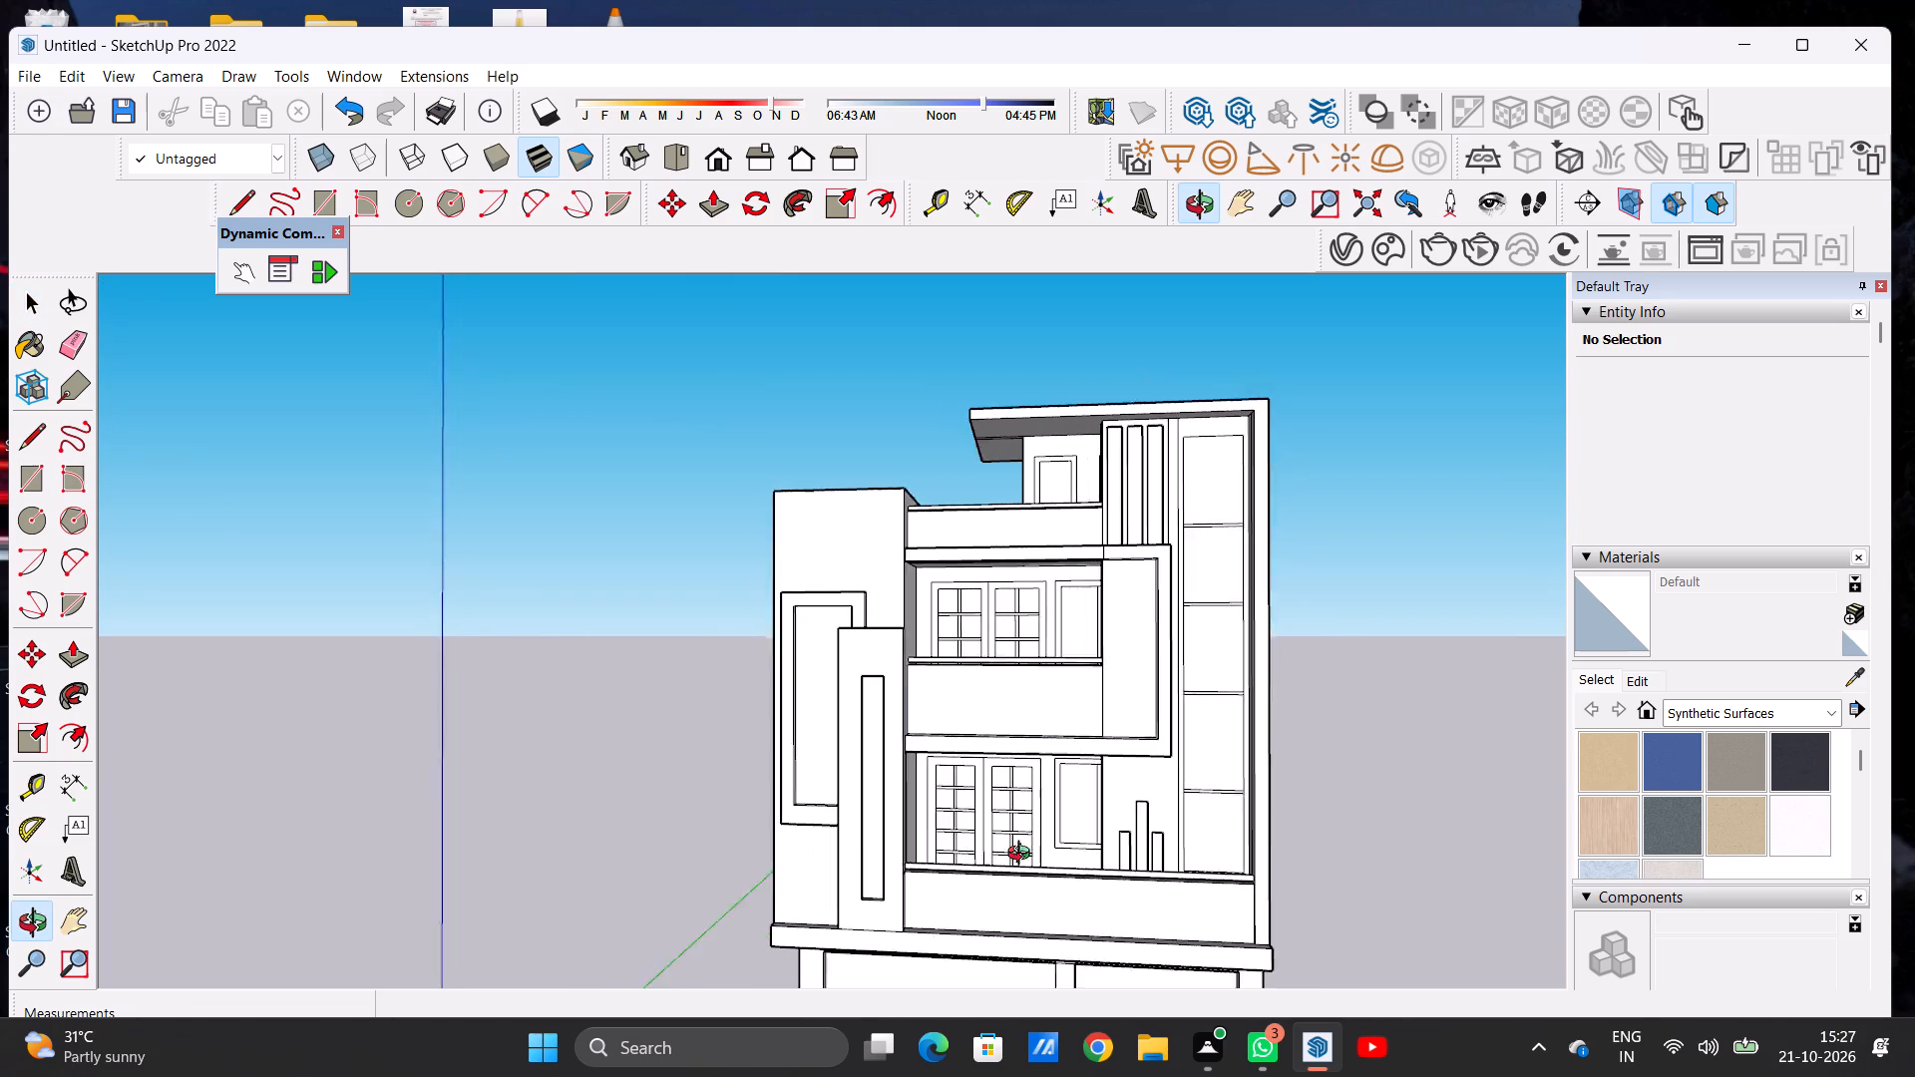
middle_click_drag(1023, 856, 1024, 854)
scroll(1054, 748, "down", 5)
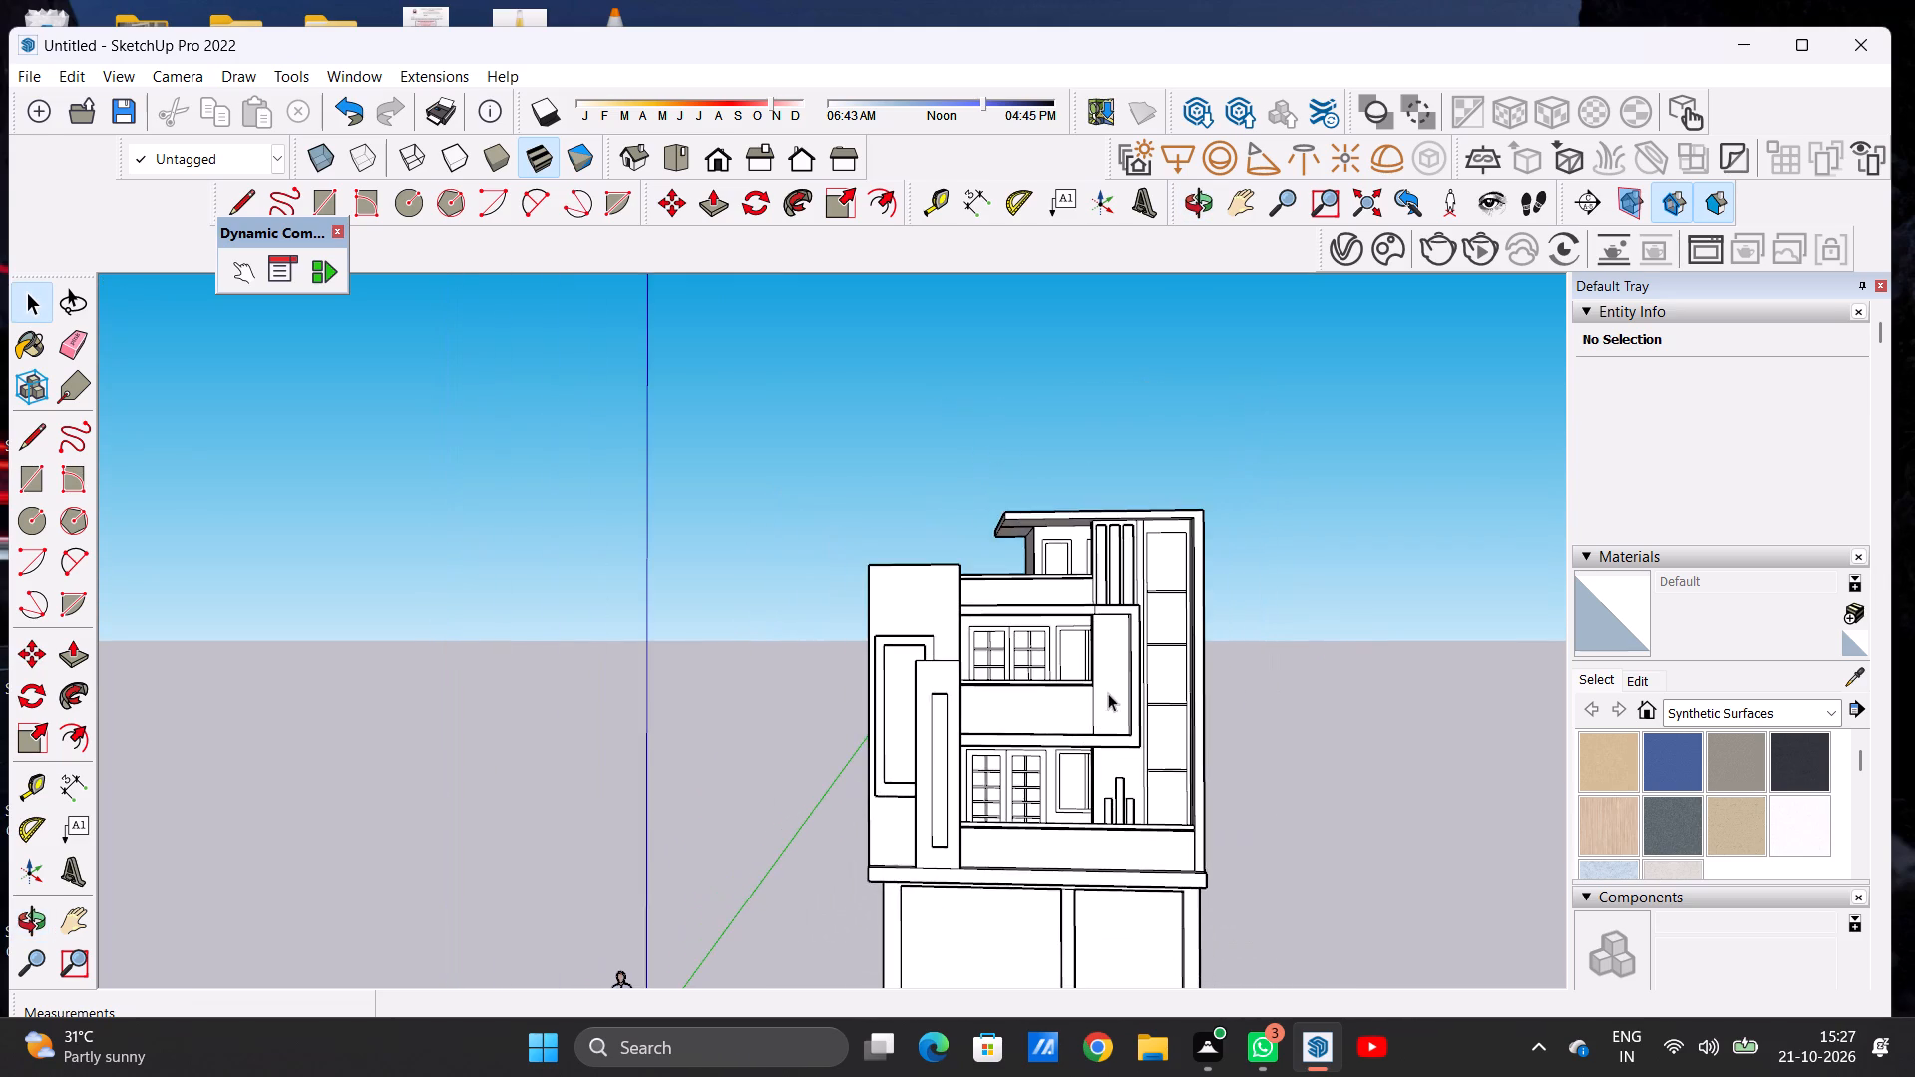
scroll(1110, 653, "down", 7)
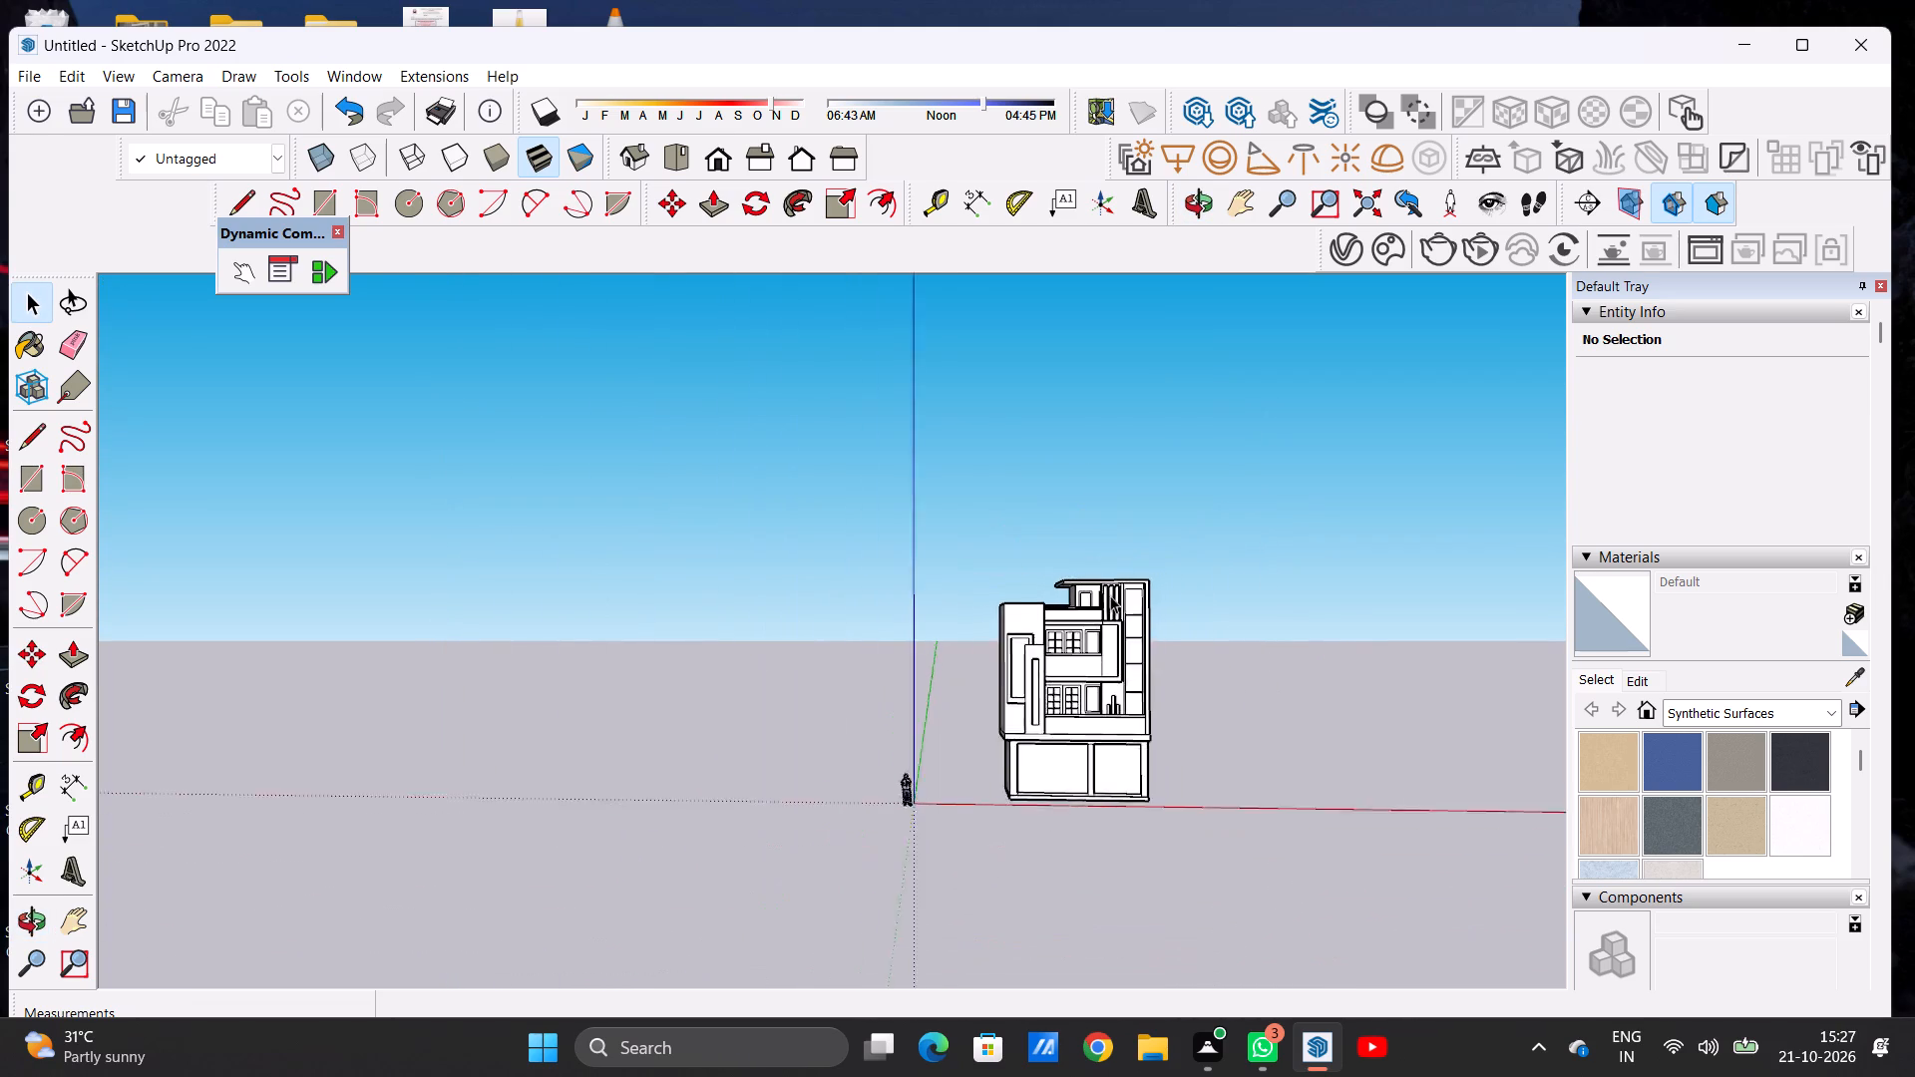
scroll(1110, 595, "down", 2)
scroll(1106, 725, "up", 12)
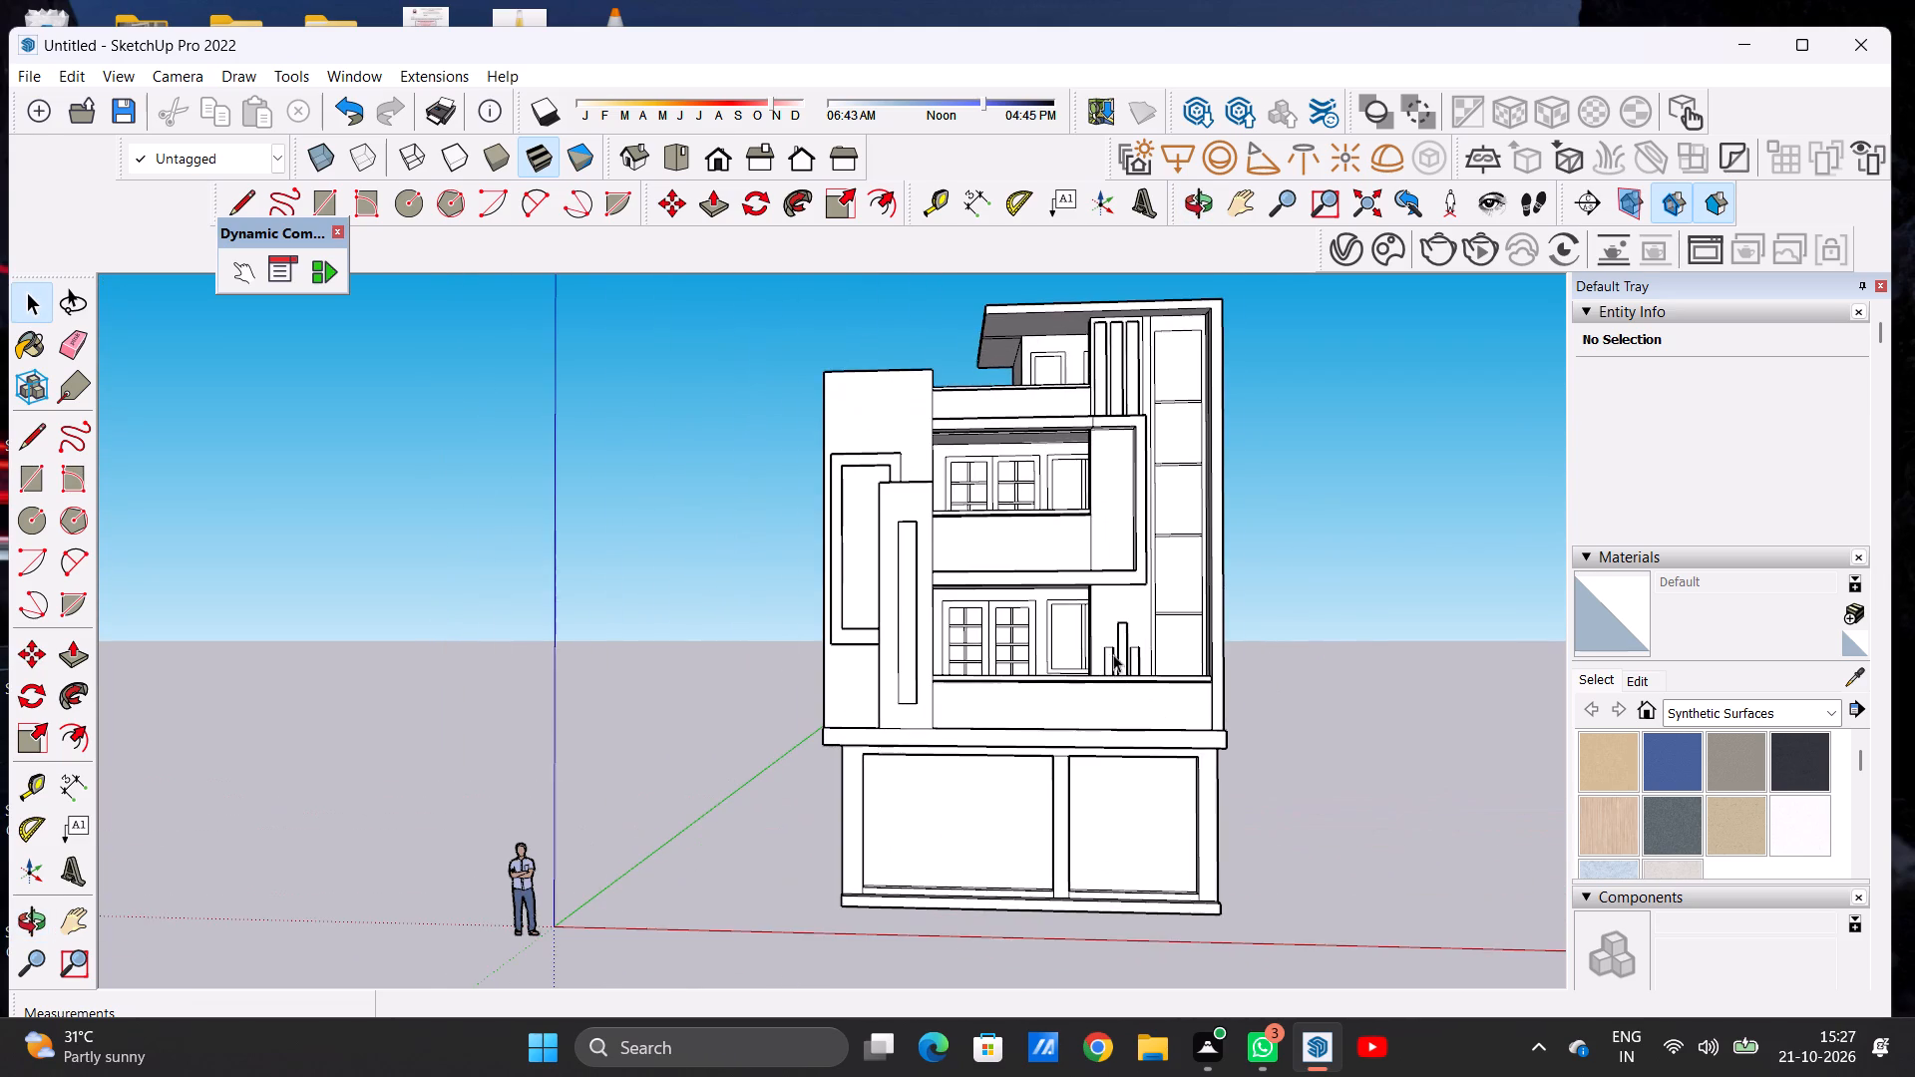
scroll(1112, 647, "up", 5)
middle_click_drag(1089, 571, 1051, 679)
scroll(998, 672, "down", 5)
scroll(1013, 645, "up", 5)
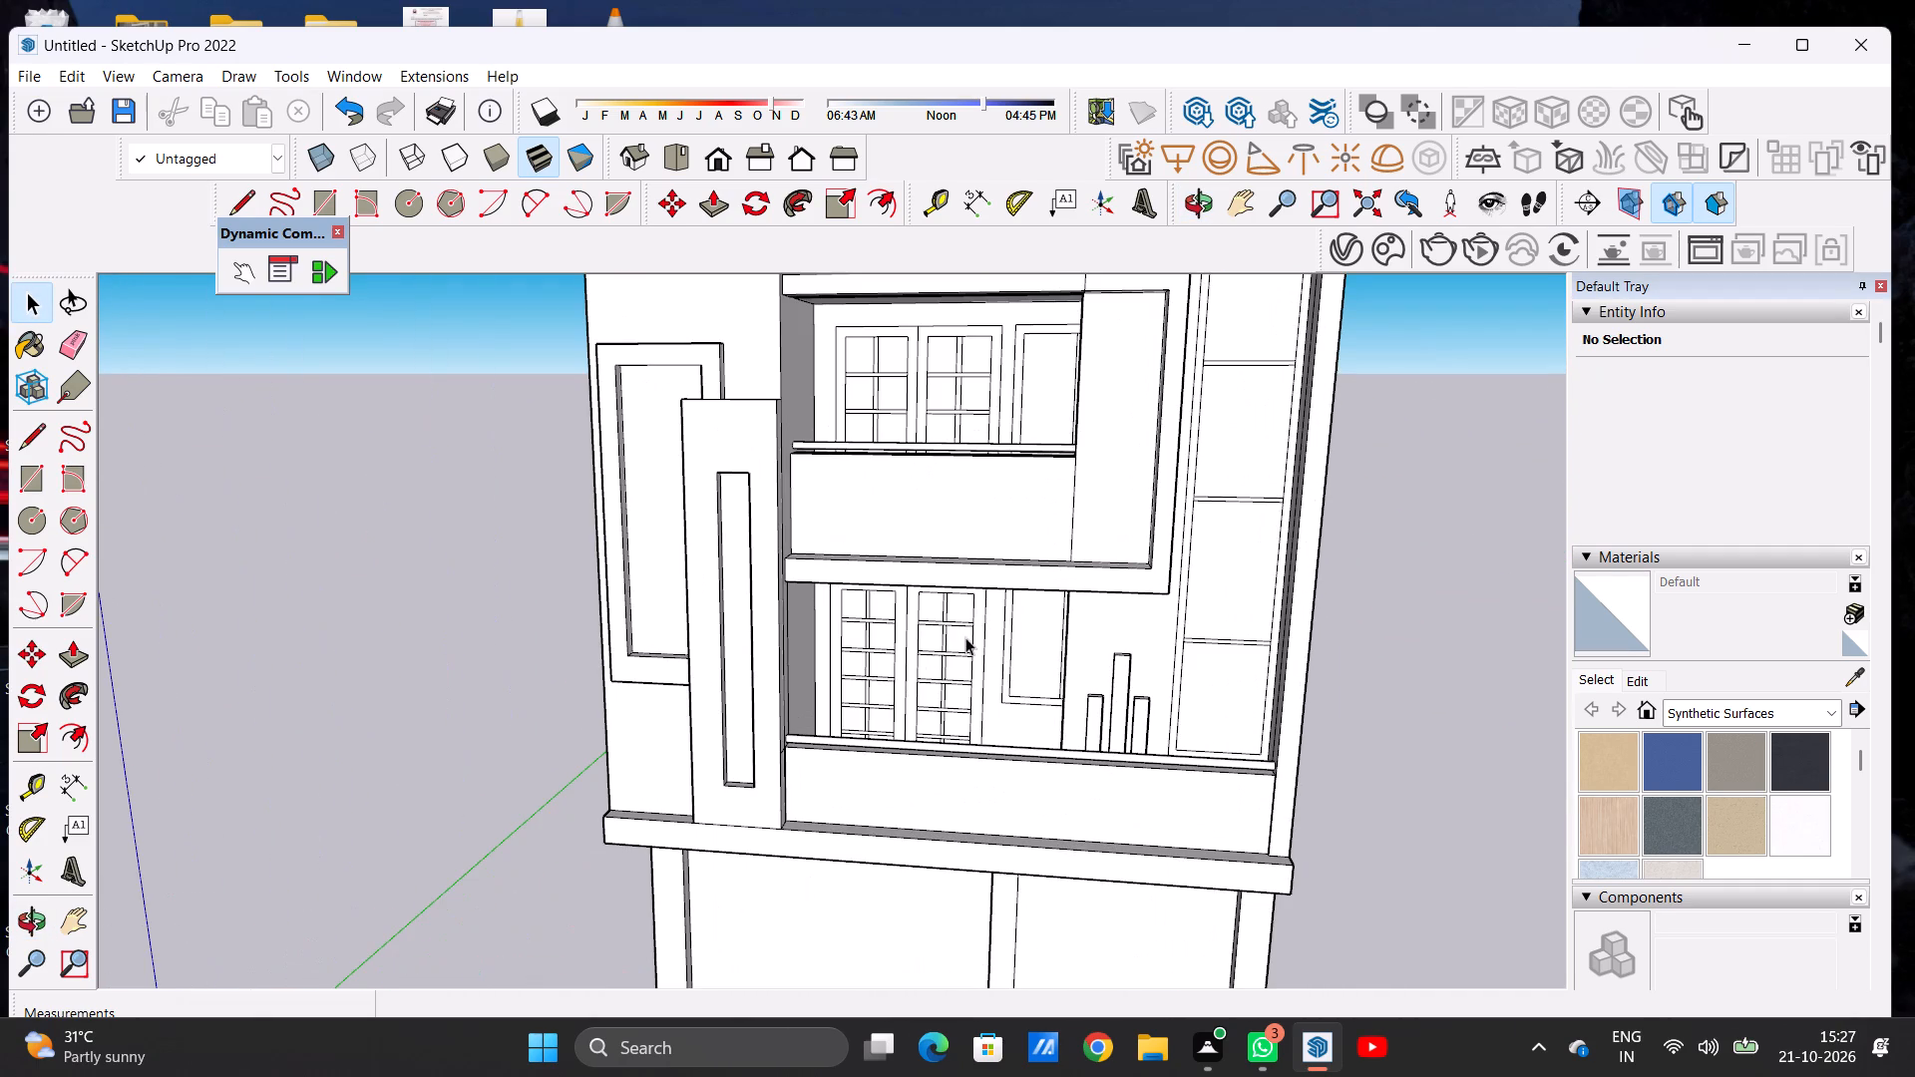
scroll(976, 550, "down", 5)
scroll(929, 385, "up", 8)
Examine the upper balcony ceiling and the recess behind the front beam from below.
middle_click_drag(1000, 456, 1064, 332)
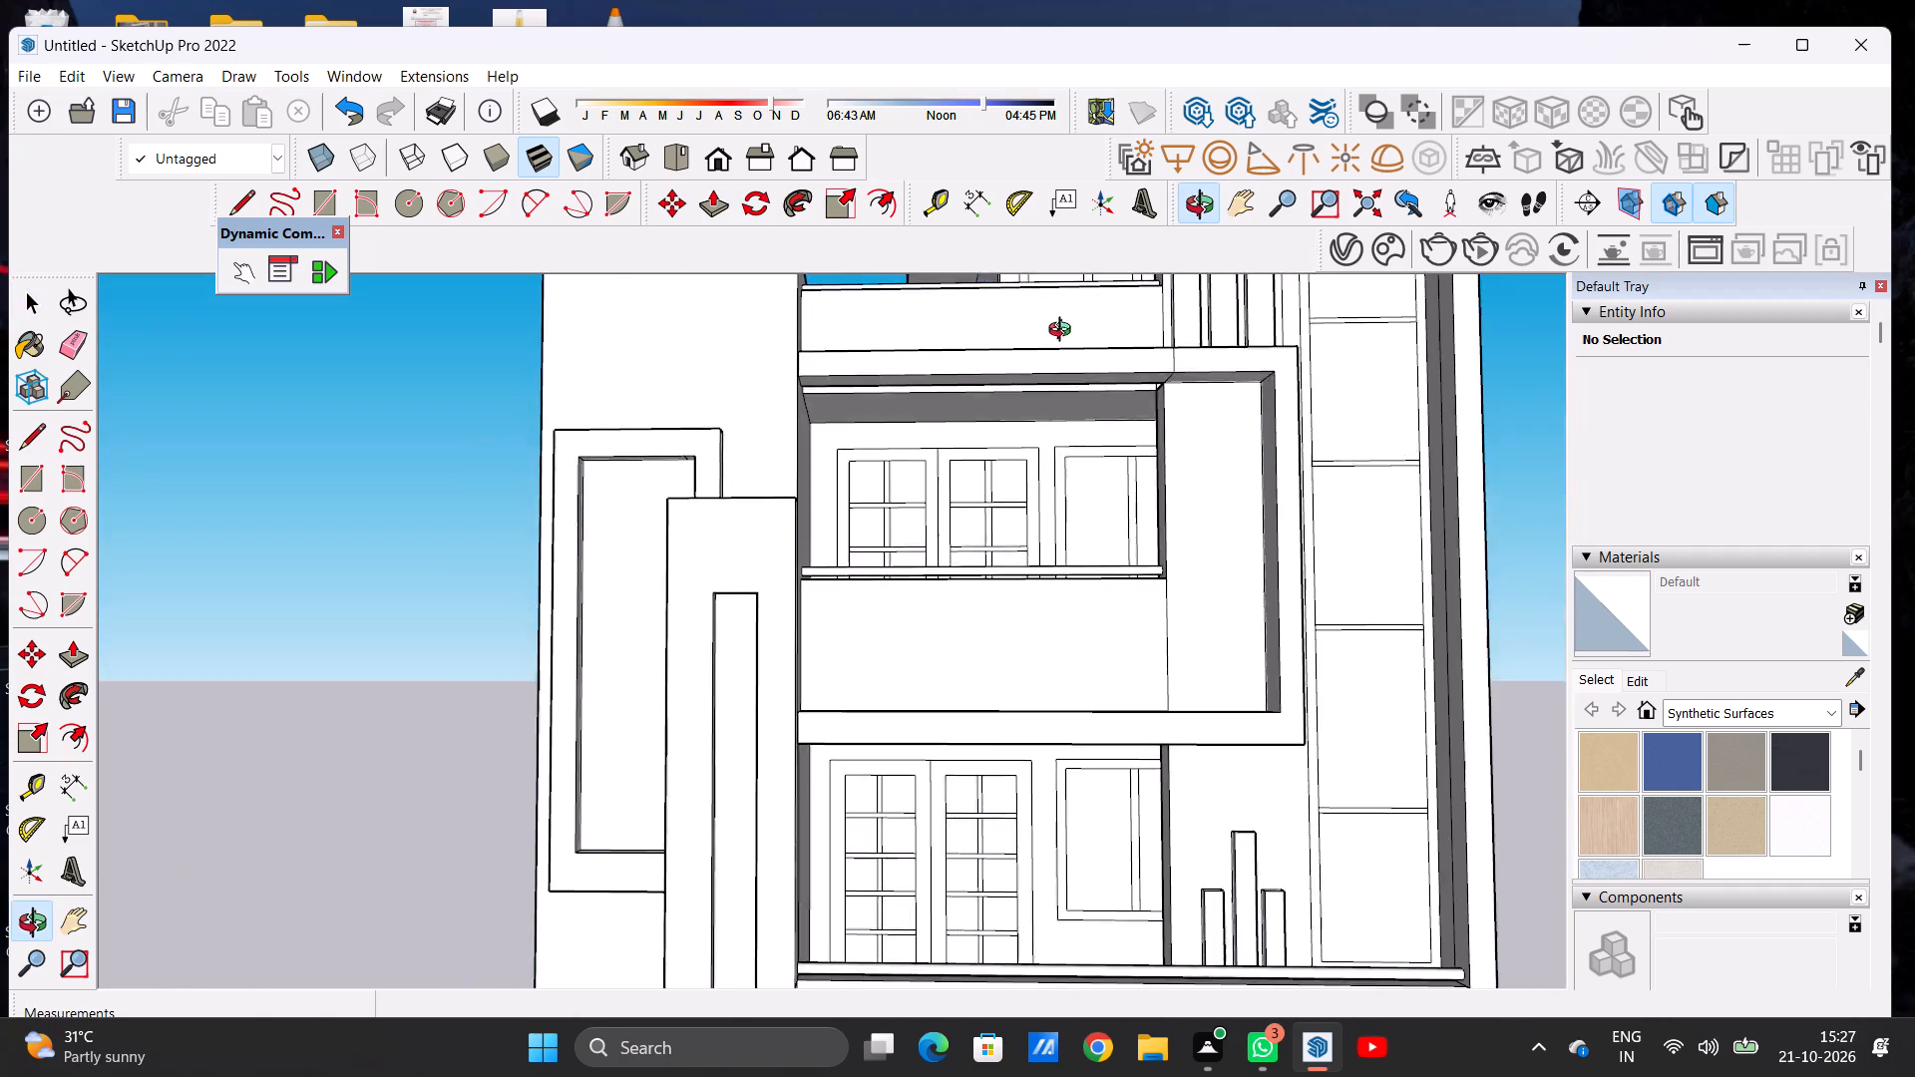
middle_click_drag(1064, 332, 1047, 225)
scroll(1049, 334, "up", 6)
scroll(1049, 334, "down", 1)
scroll(1049, 334, "up", 1)
scroll(1119, 444, "up", 1)
middle_click_drag(1115, 442, 1079, 313)
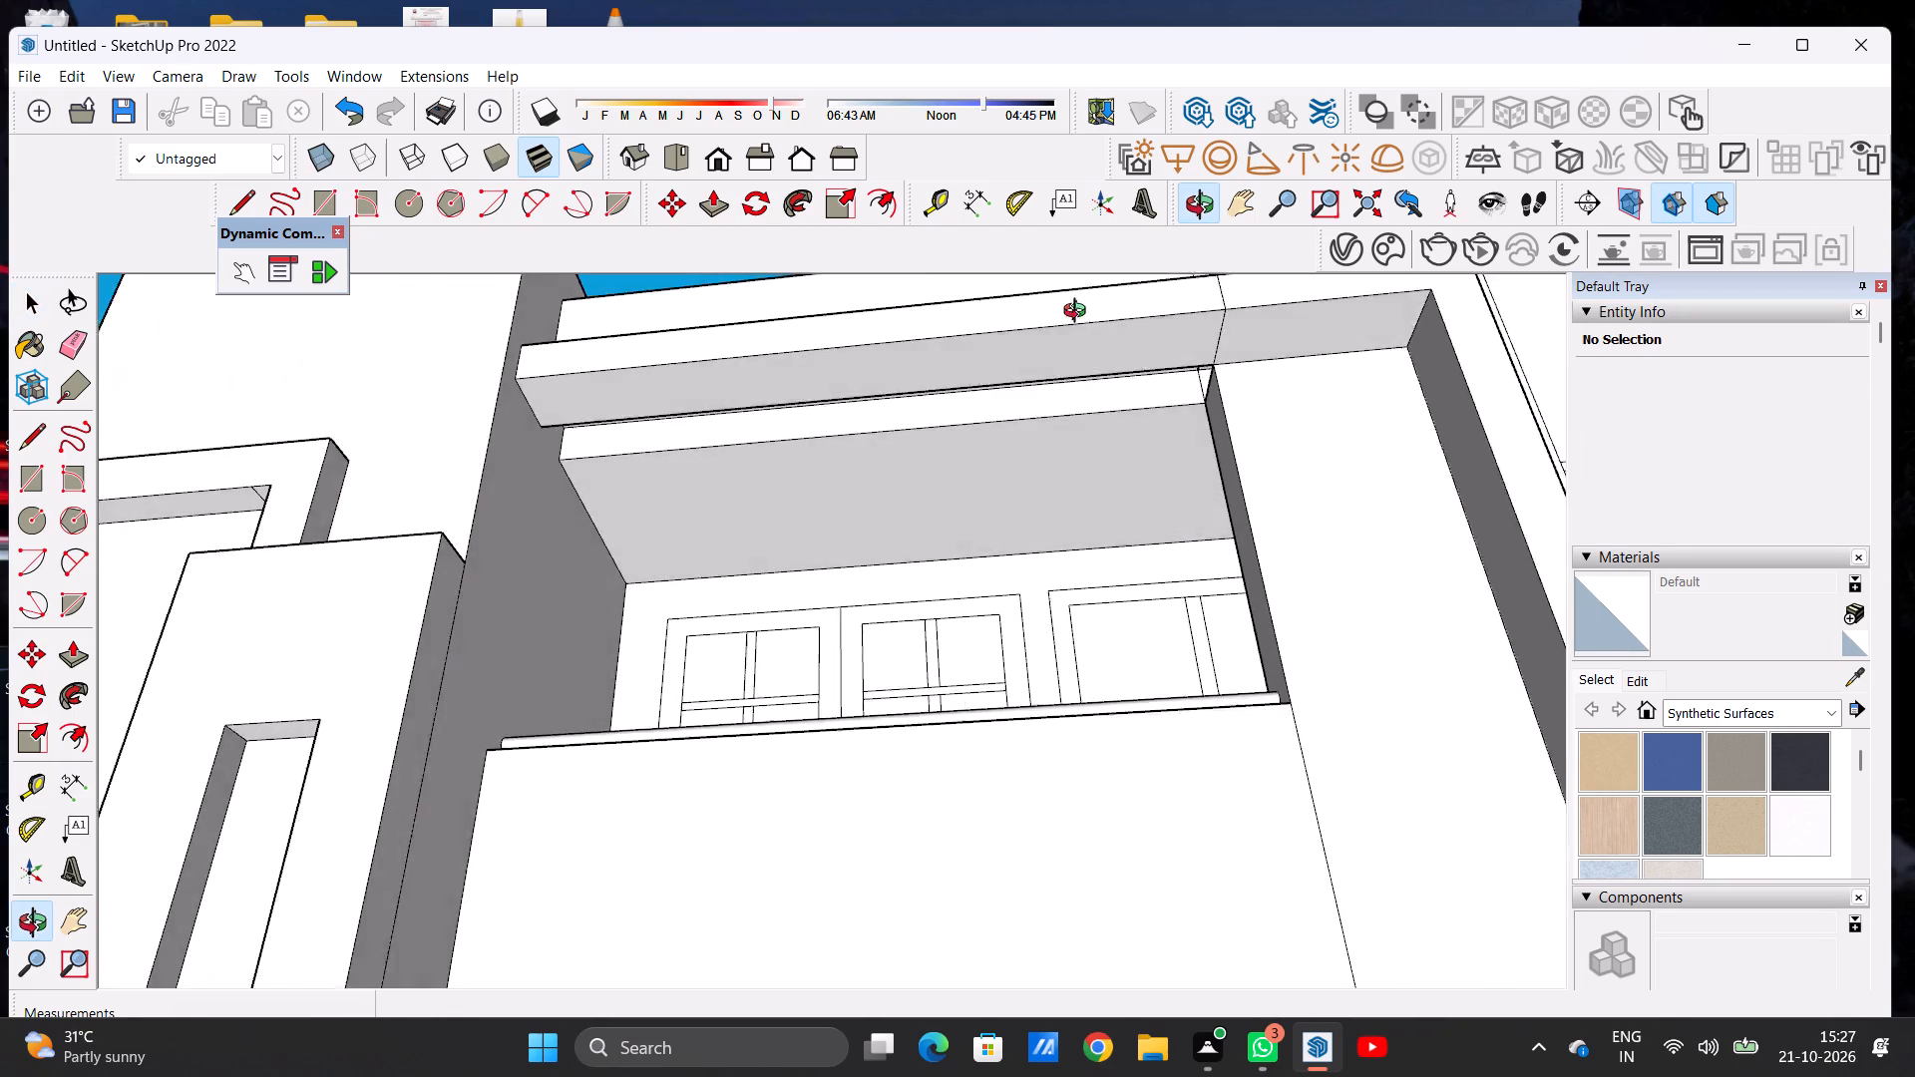
middle_click_drag(1079, 313, 1111, 406)
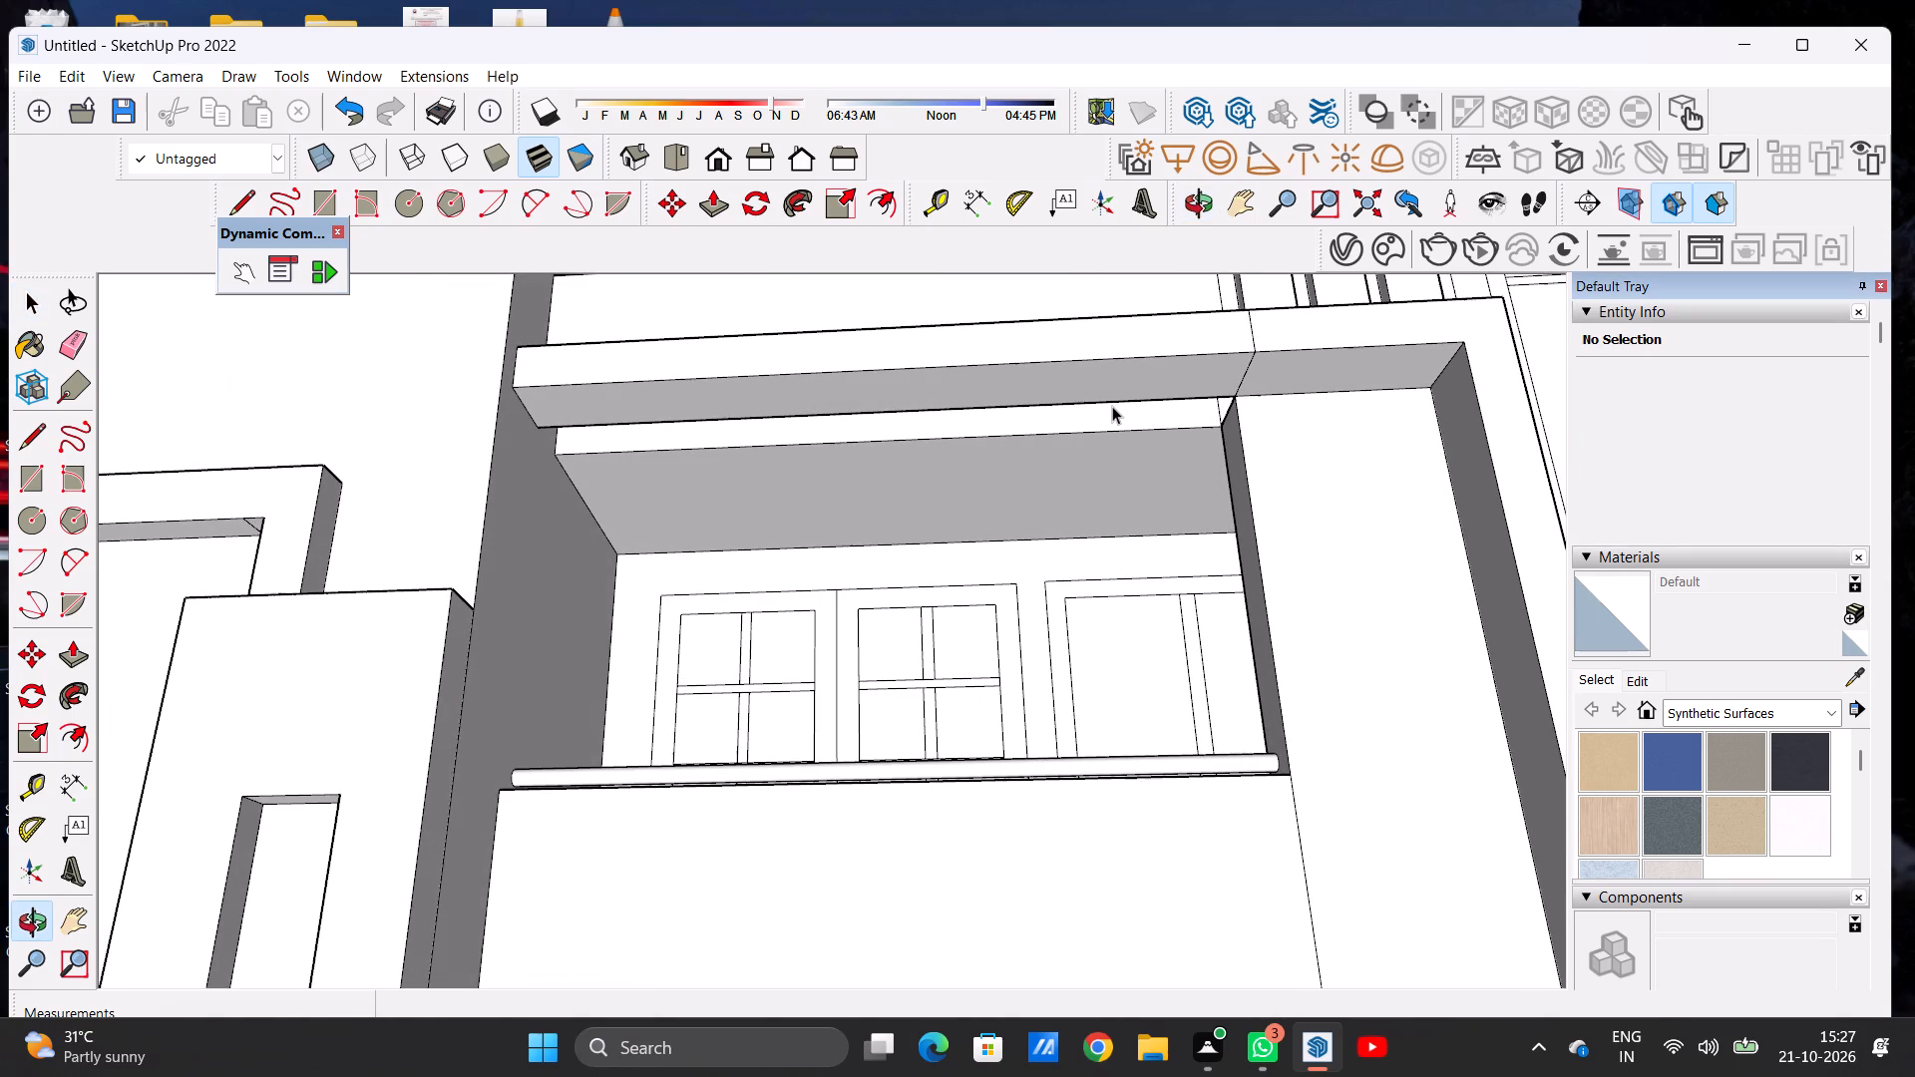
scroll(1112, 406, "down", 5)
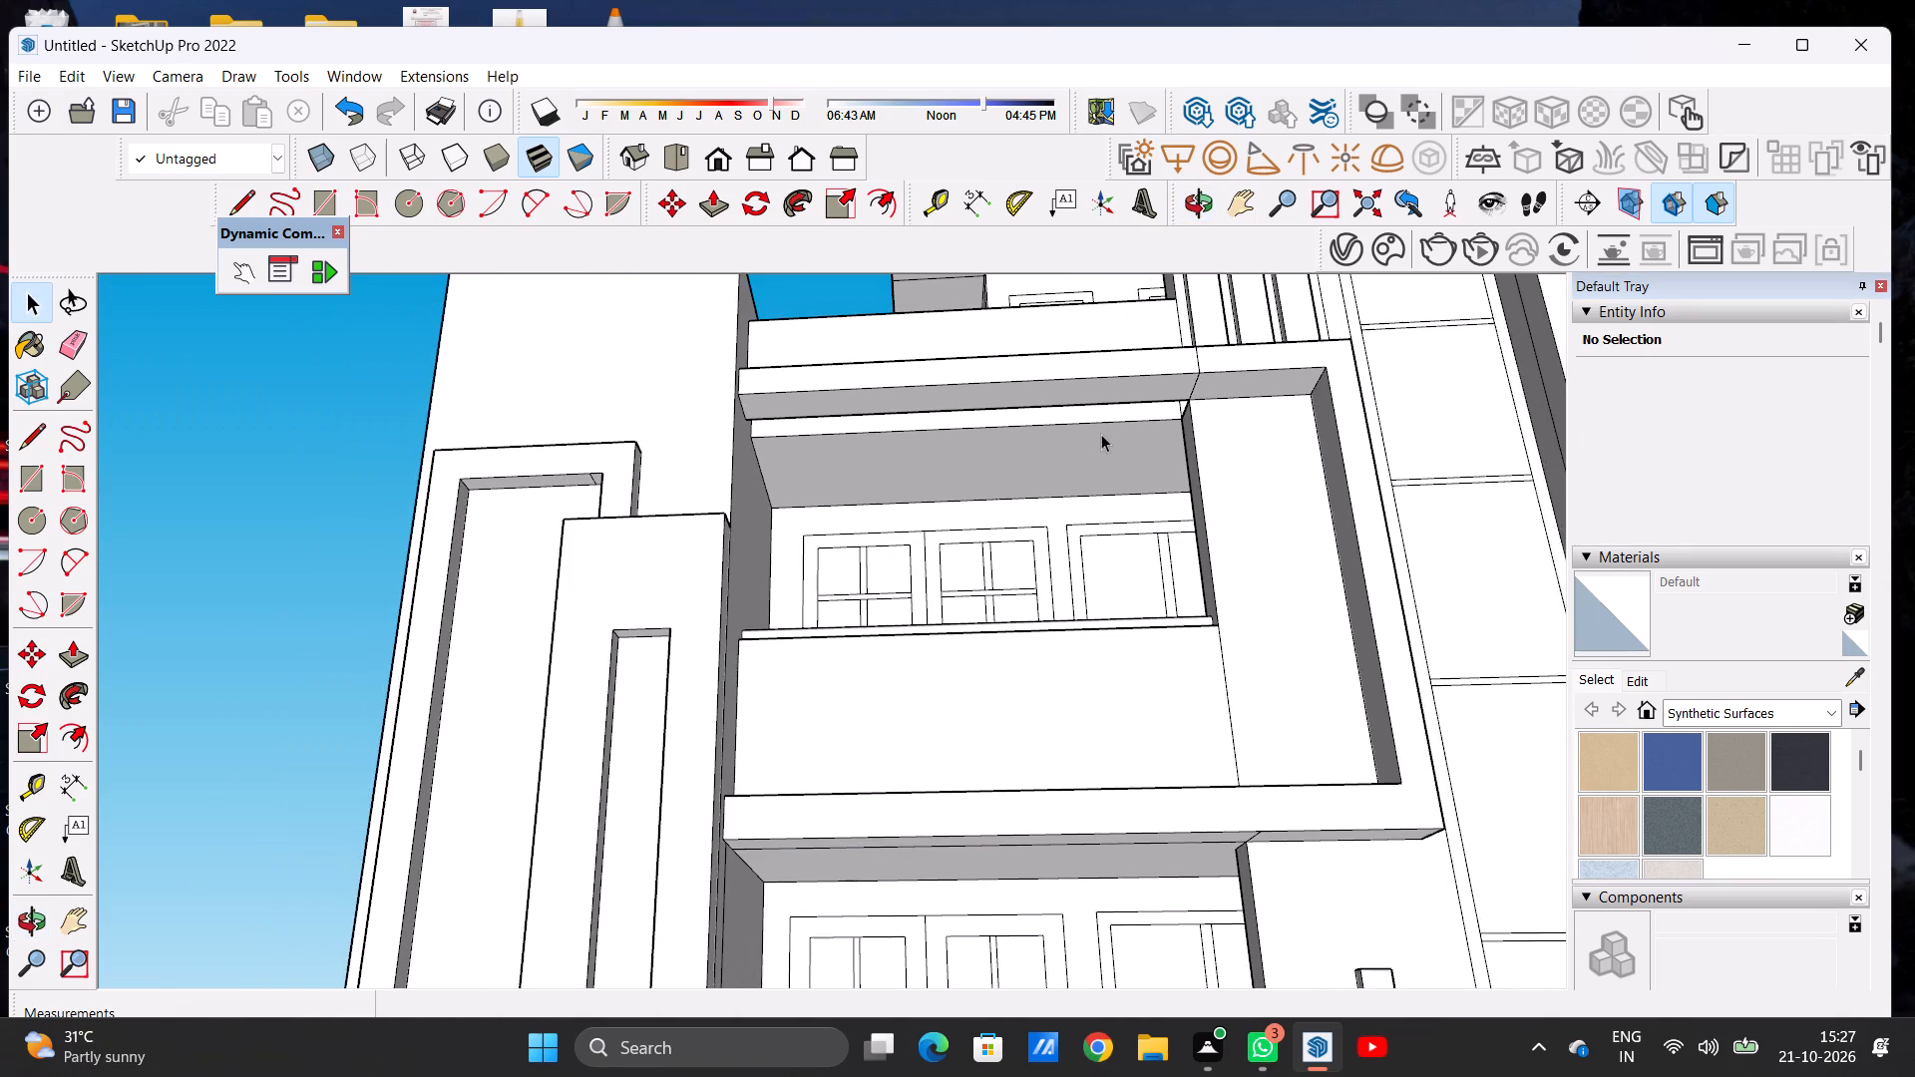
middle_click_drag(998, 476, 996, 668)
scroll(893, 555, "down", 5)
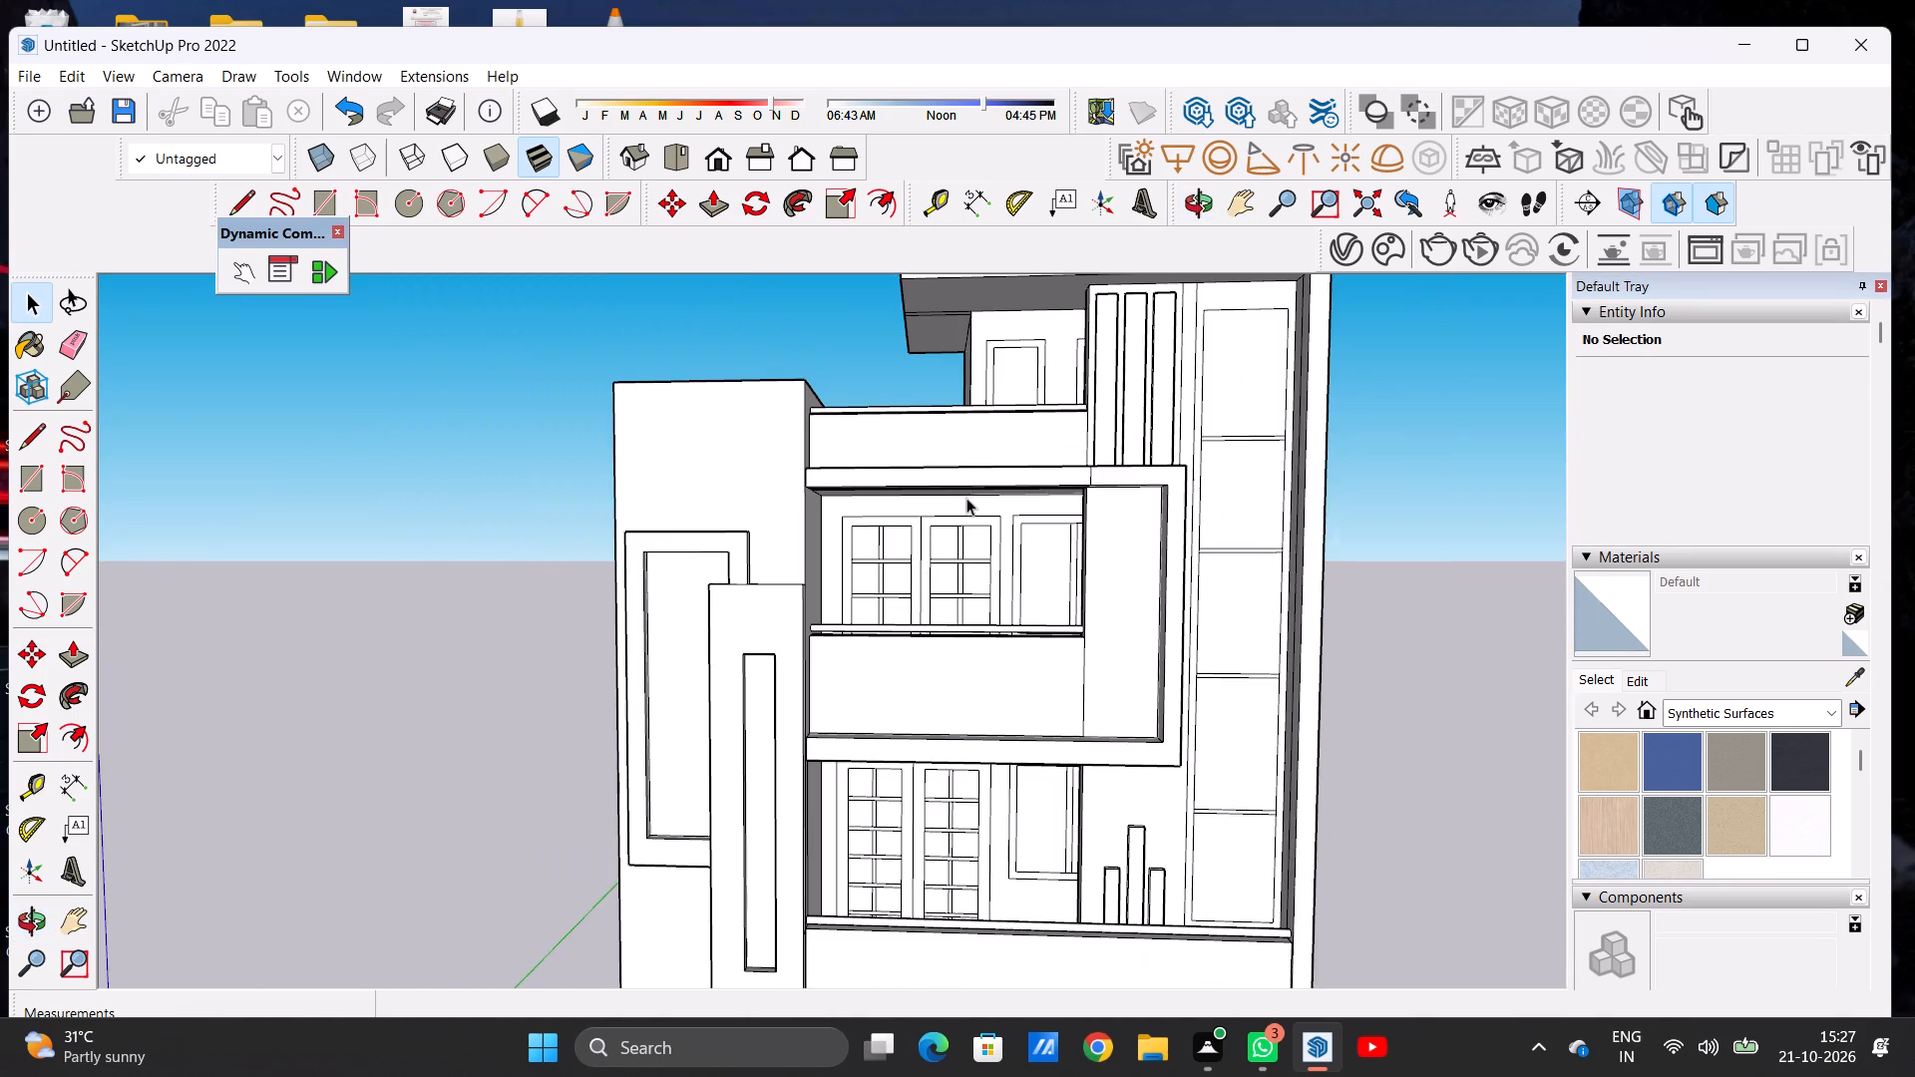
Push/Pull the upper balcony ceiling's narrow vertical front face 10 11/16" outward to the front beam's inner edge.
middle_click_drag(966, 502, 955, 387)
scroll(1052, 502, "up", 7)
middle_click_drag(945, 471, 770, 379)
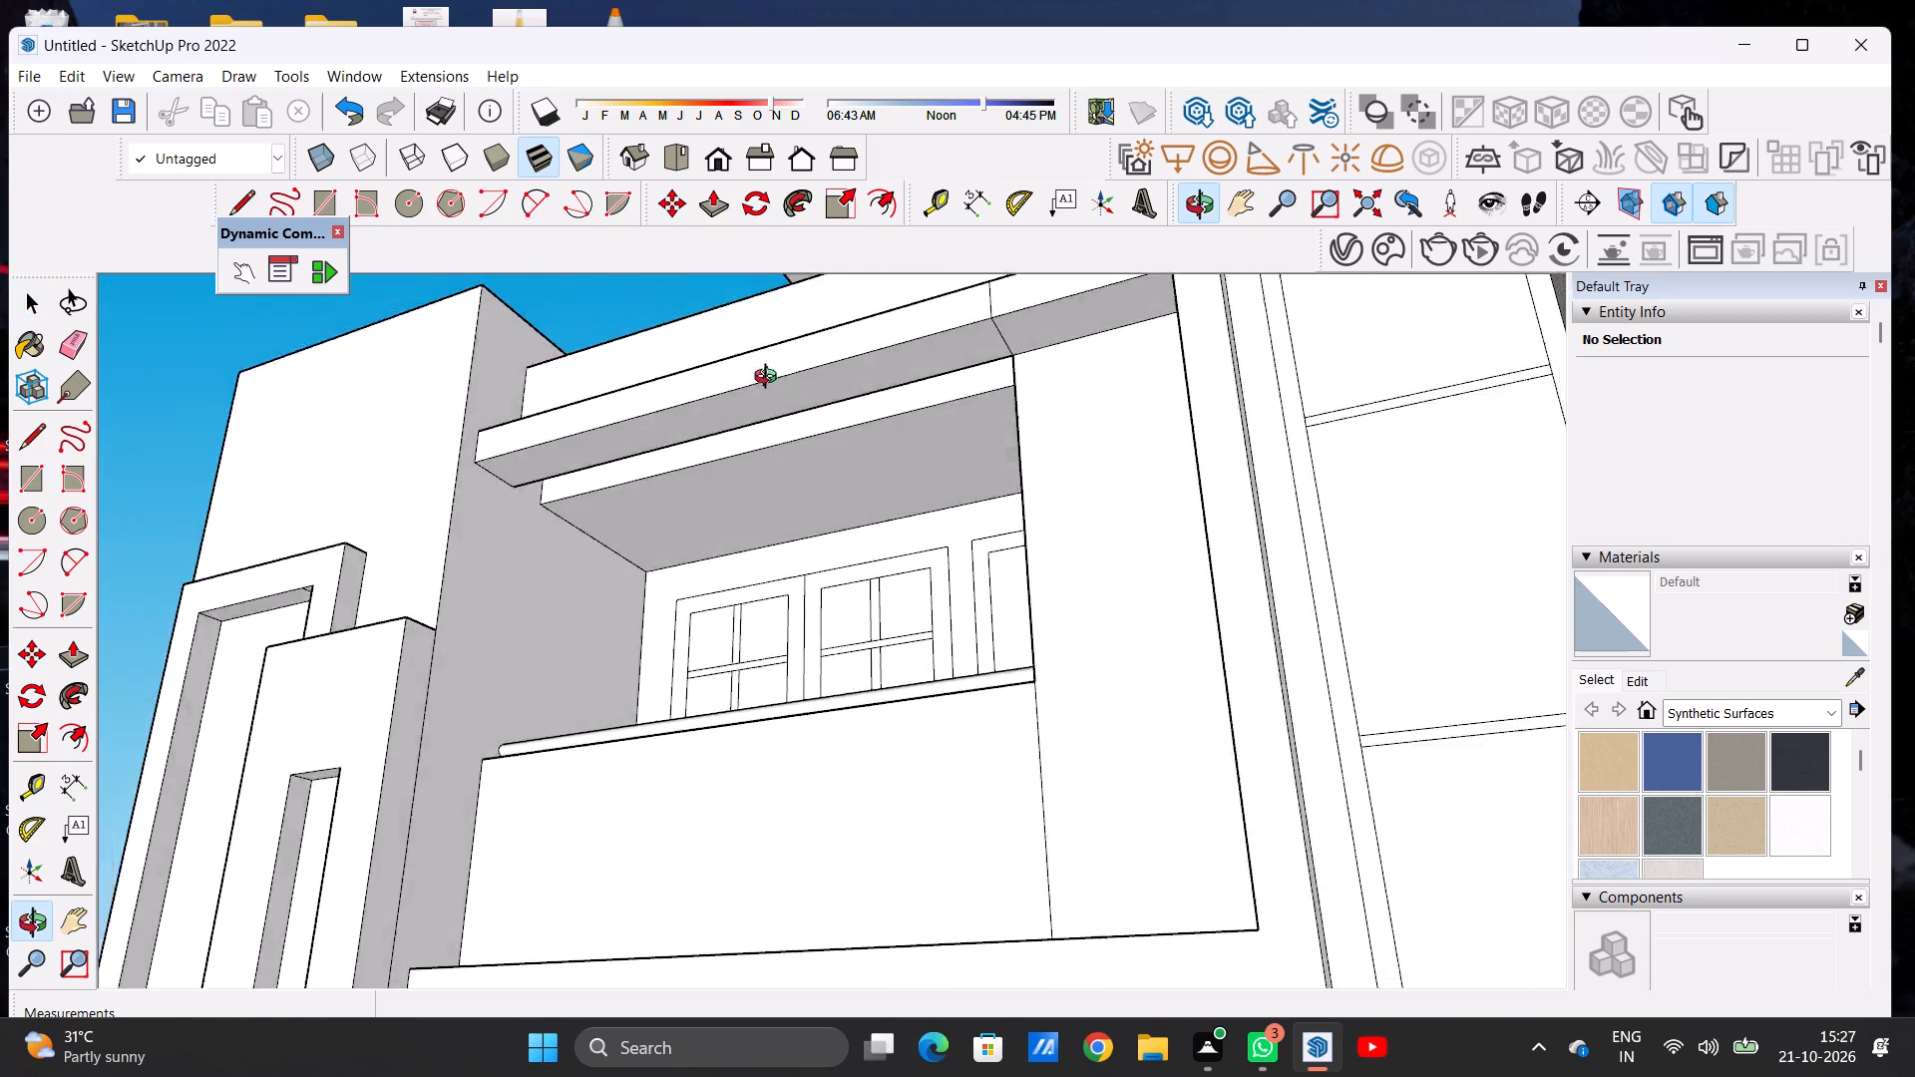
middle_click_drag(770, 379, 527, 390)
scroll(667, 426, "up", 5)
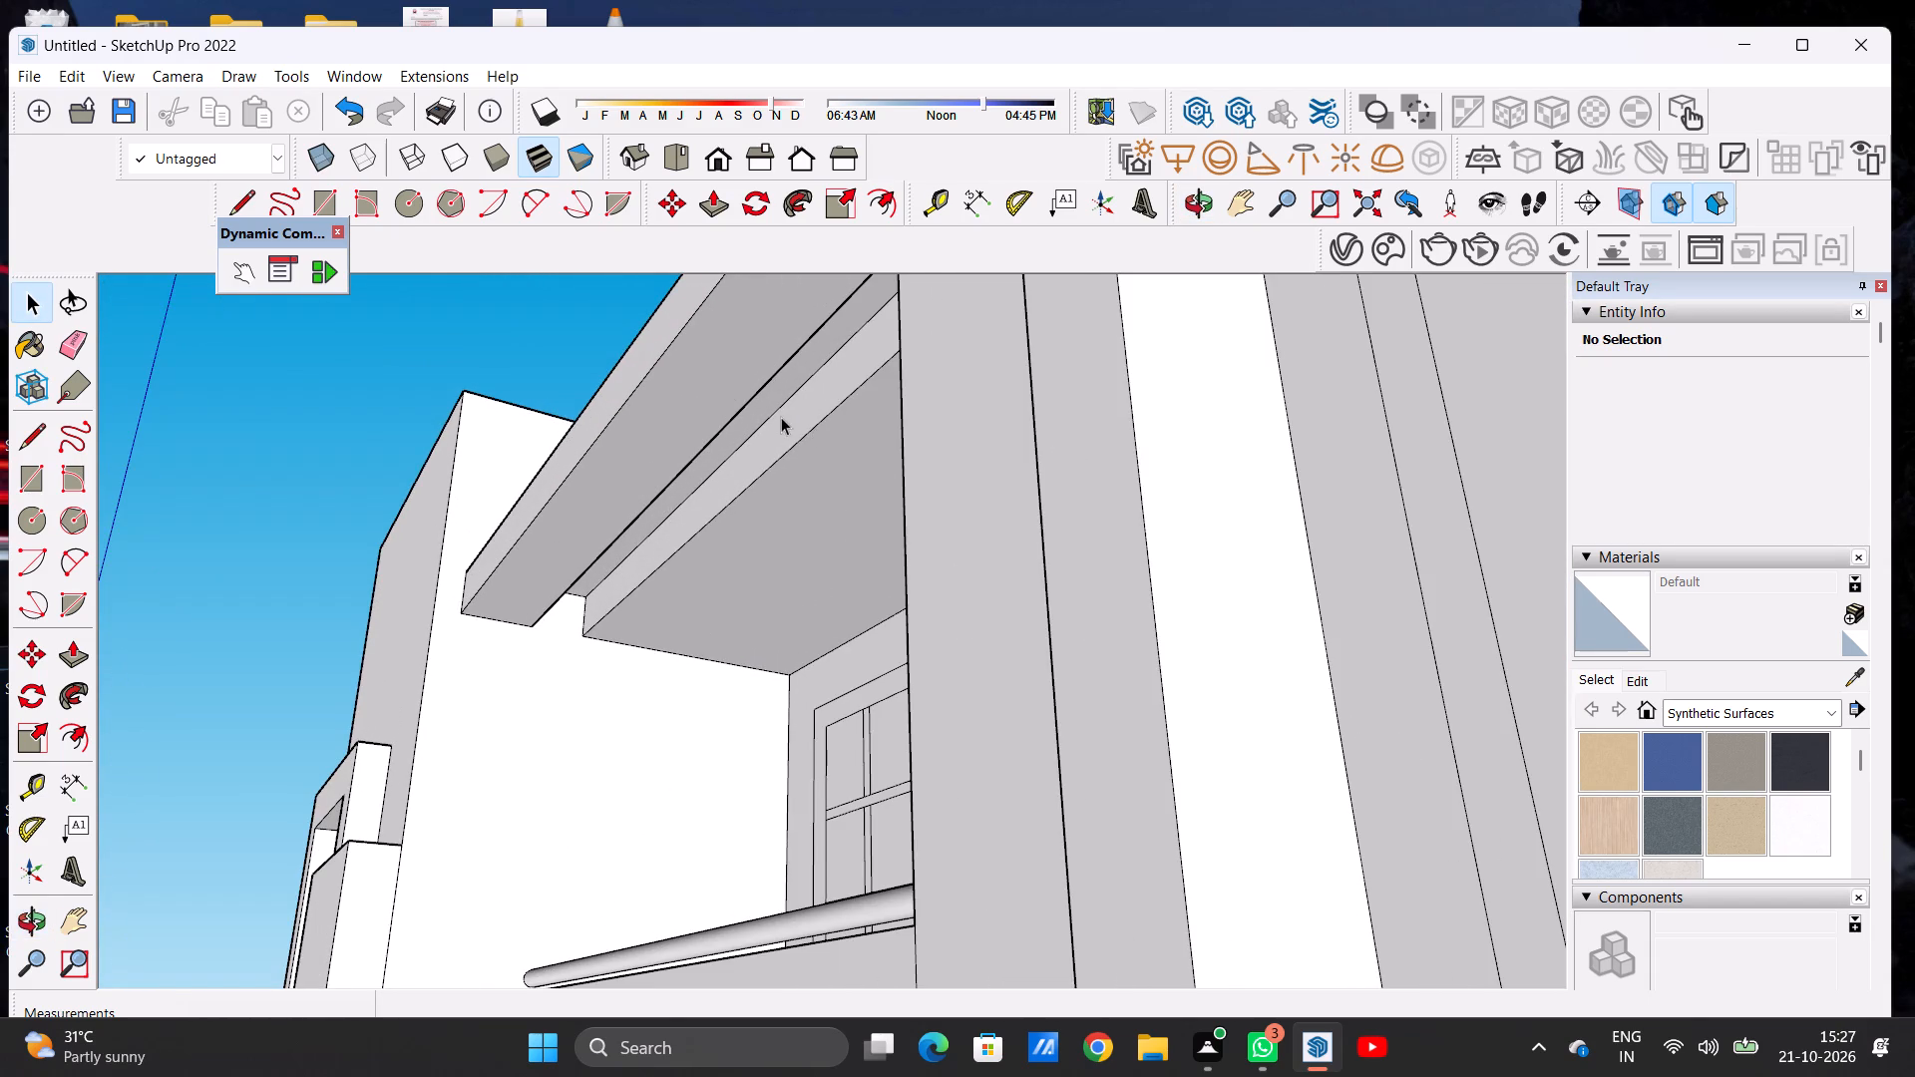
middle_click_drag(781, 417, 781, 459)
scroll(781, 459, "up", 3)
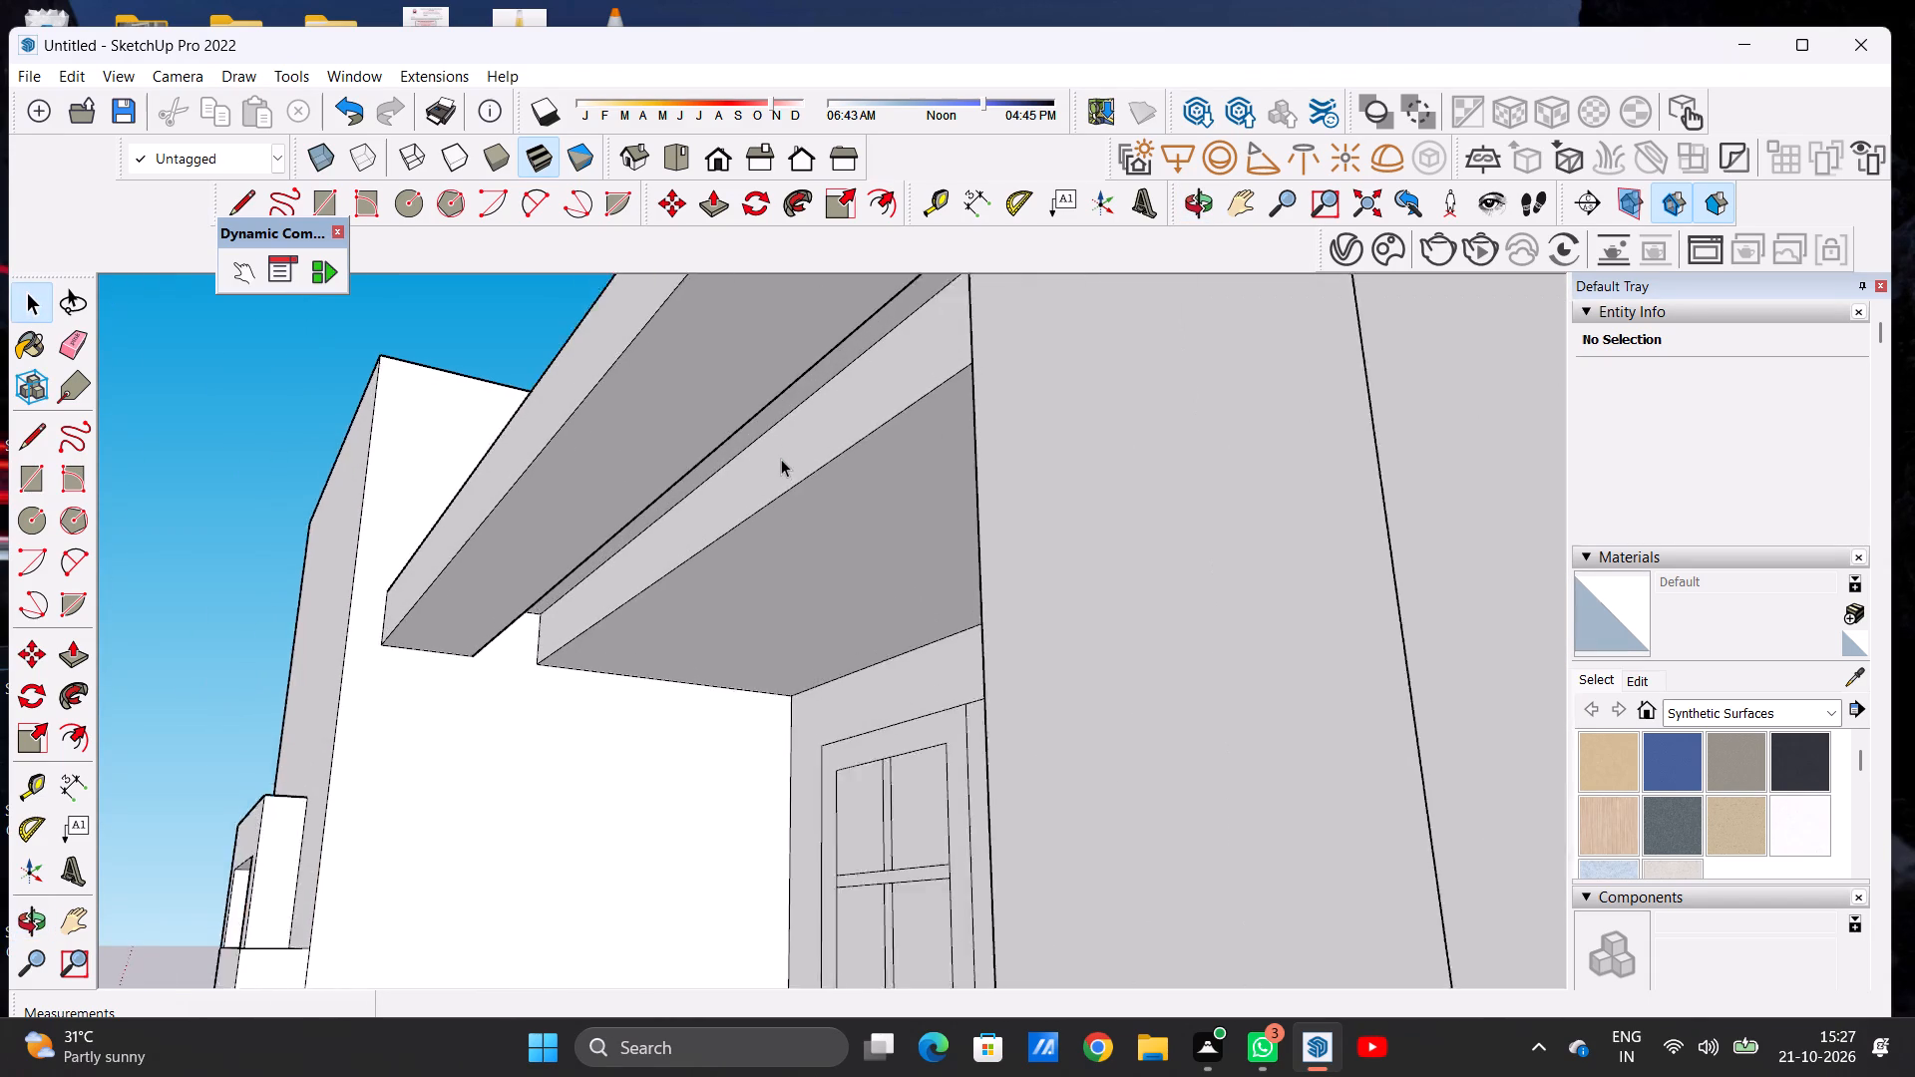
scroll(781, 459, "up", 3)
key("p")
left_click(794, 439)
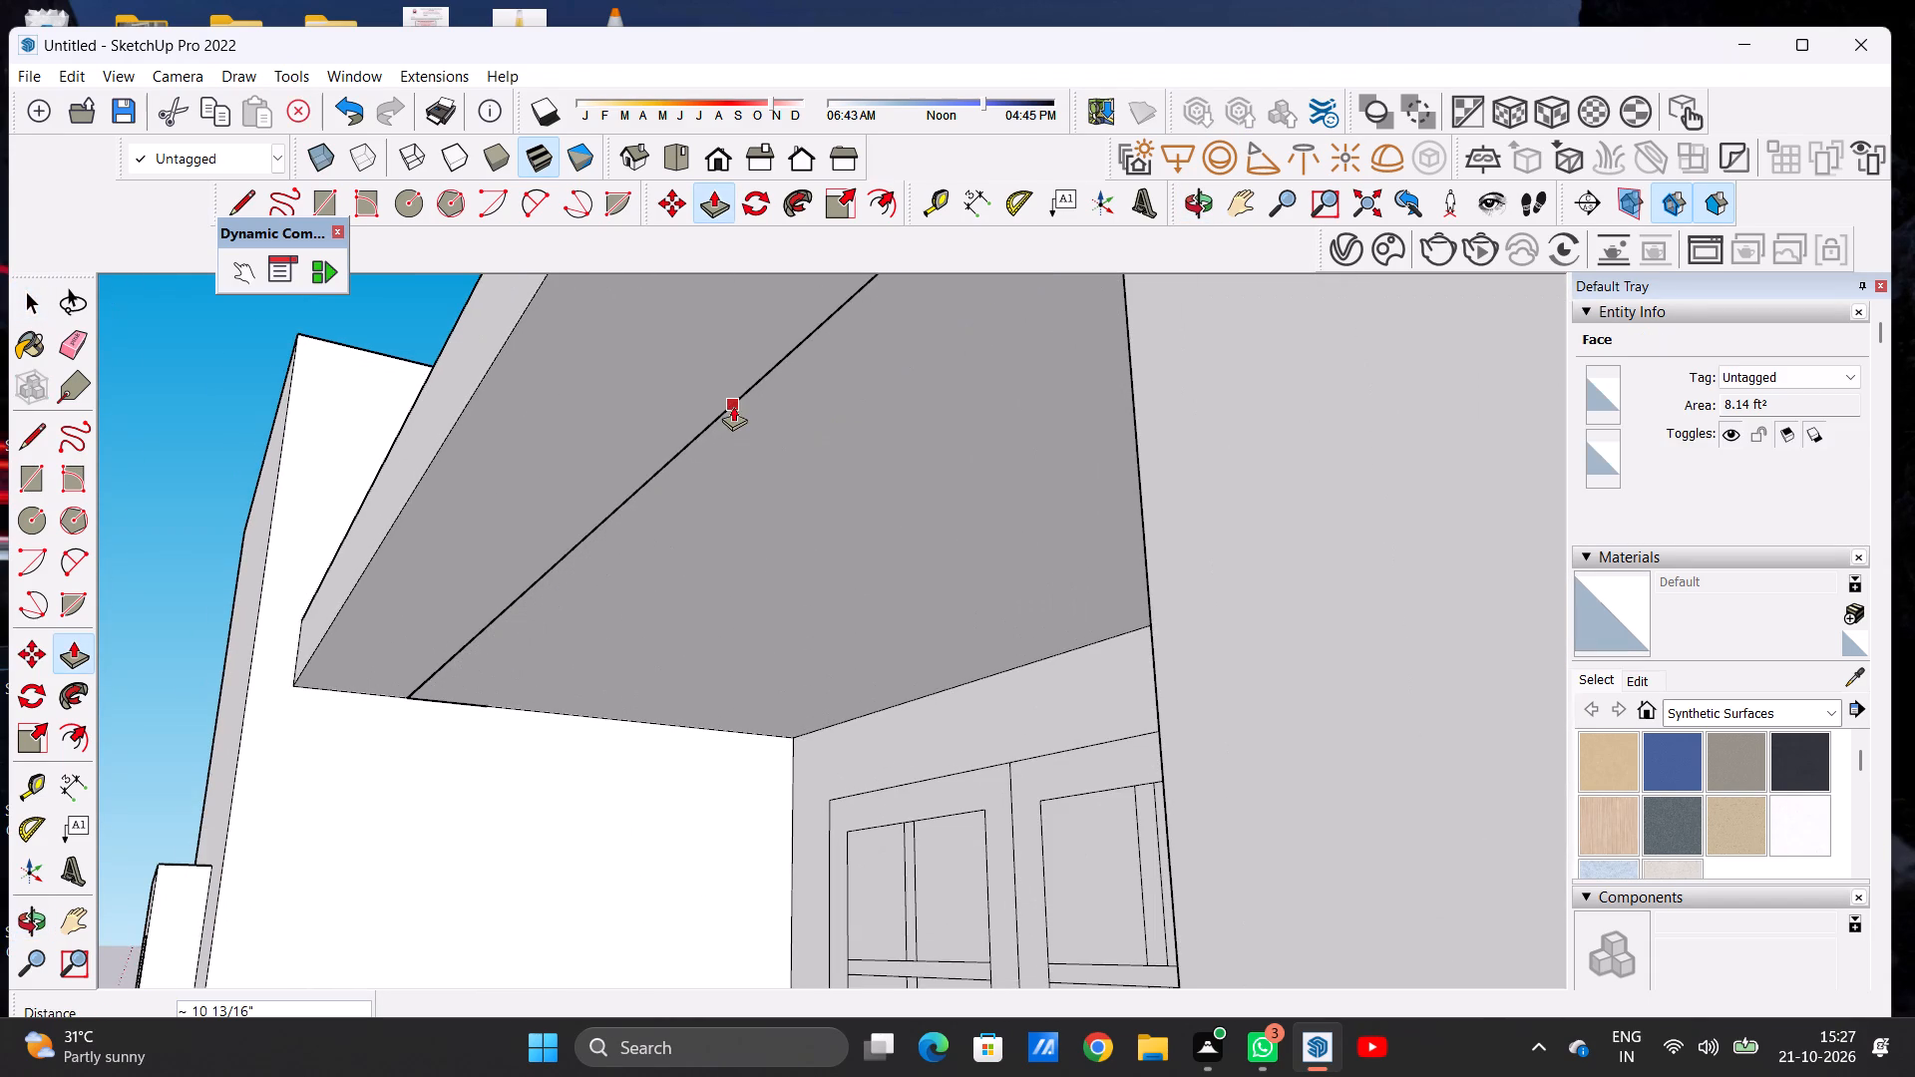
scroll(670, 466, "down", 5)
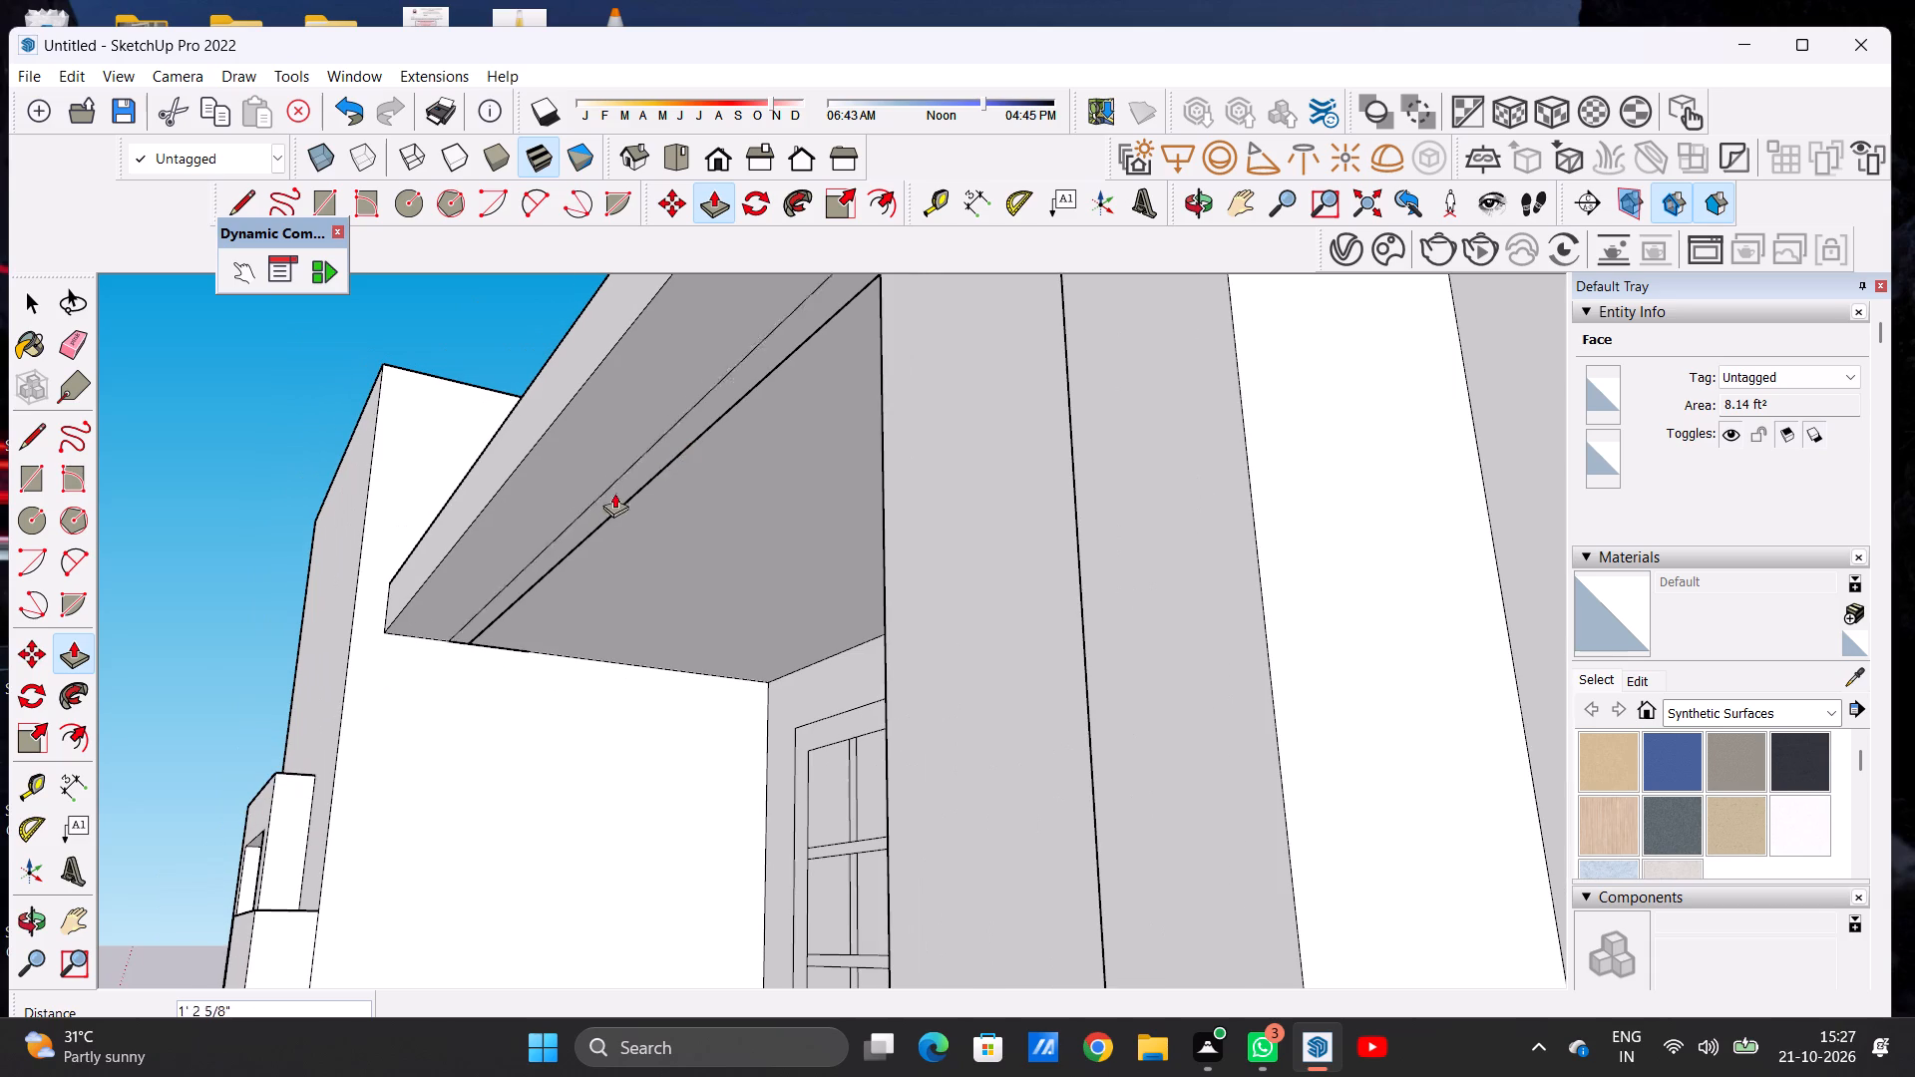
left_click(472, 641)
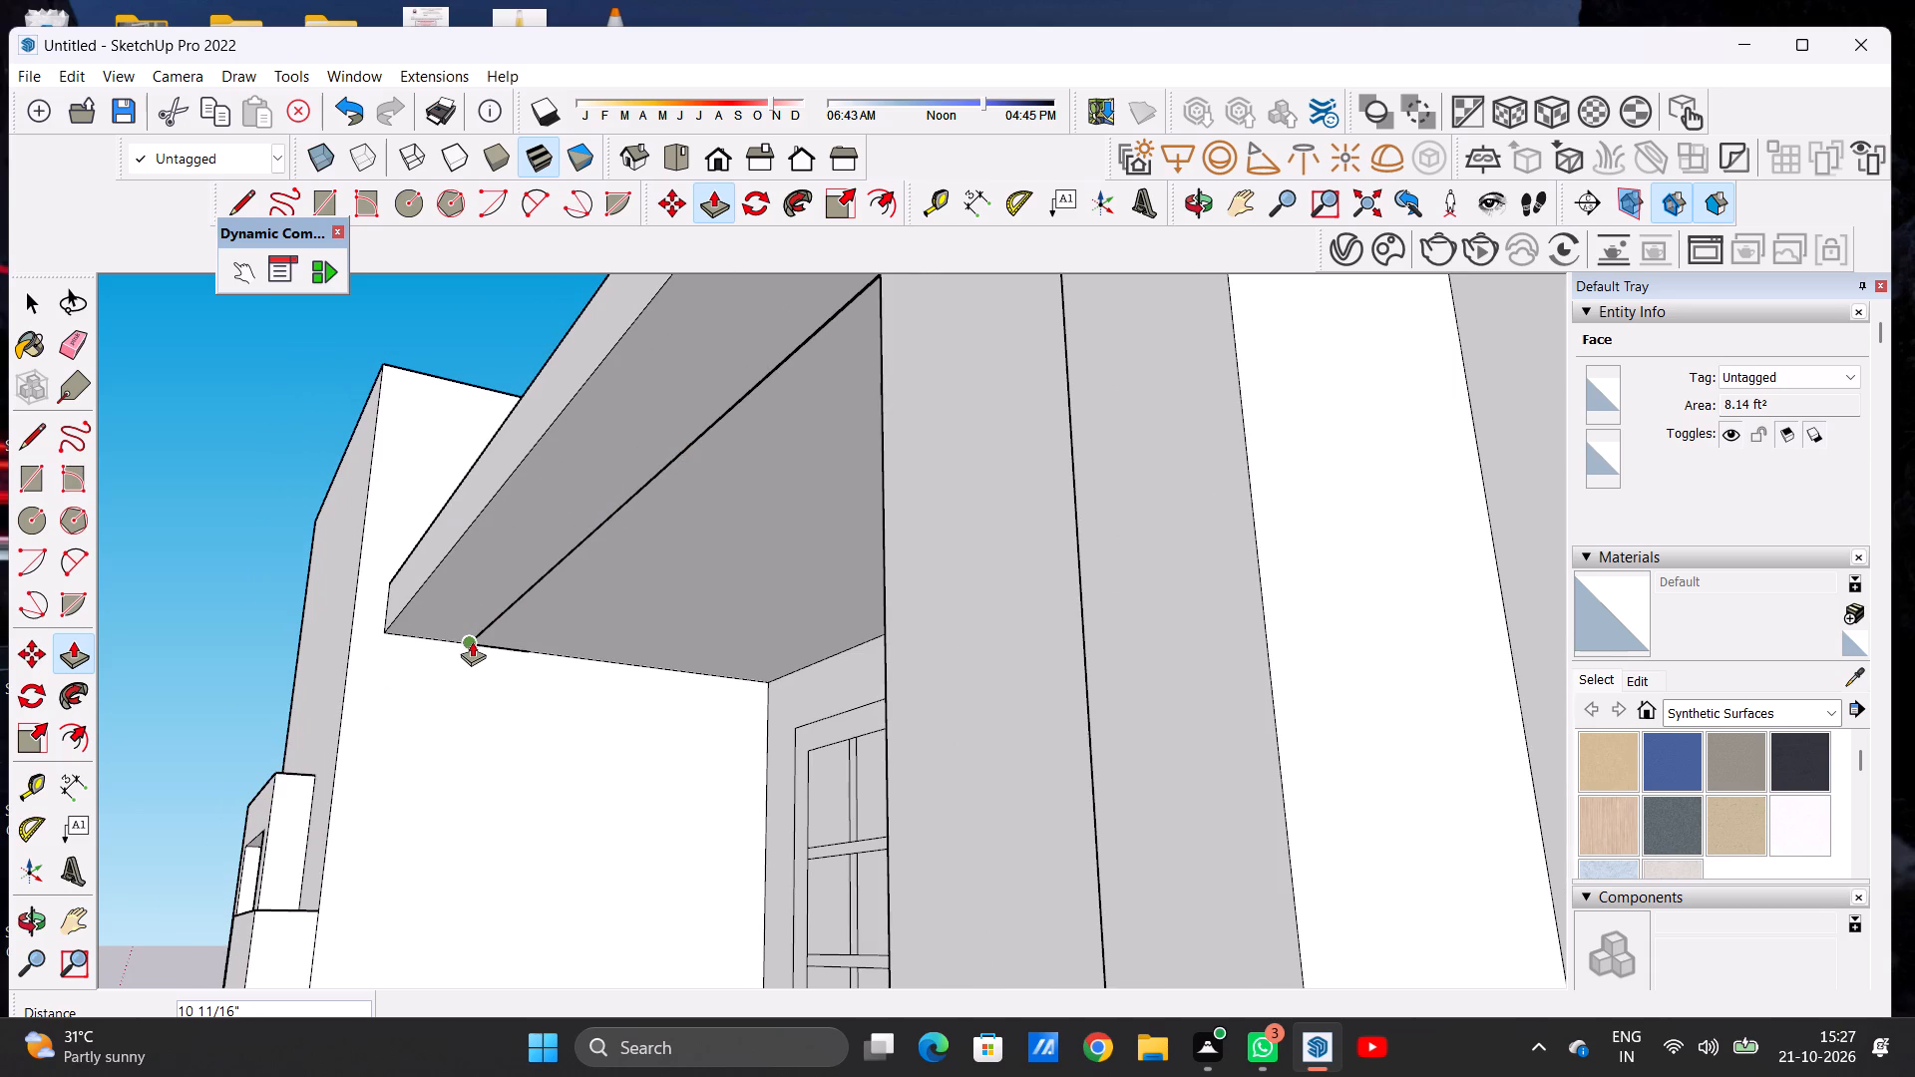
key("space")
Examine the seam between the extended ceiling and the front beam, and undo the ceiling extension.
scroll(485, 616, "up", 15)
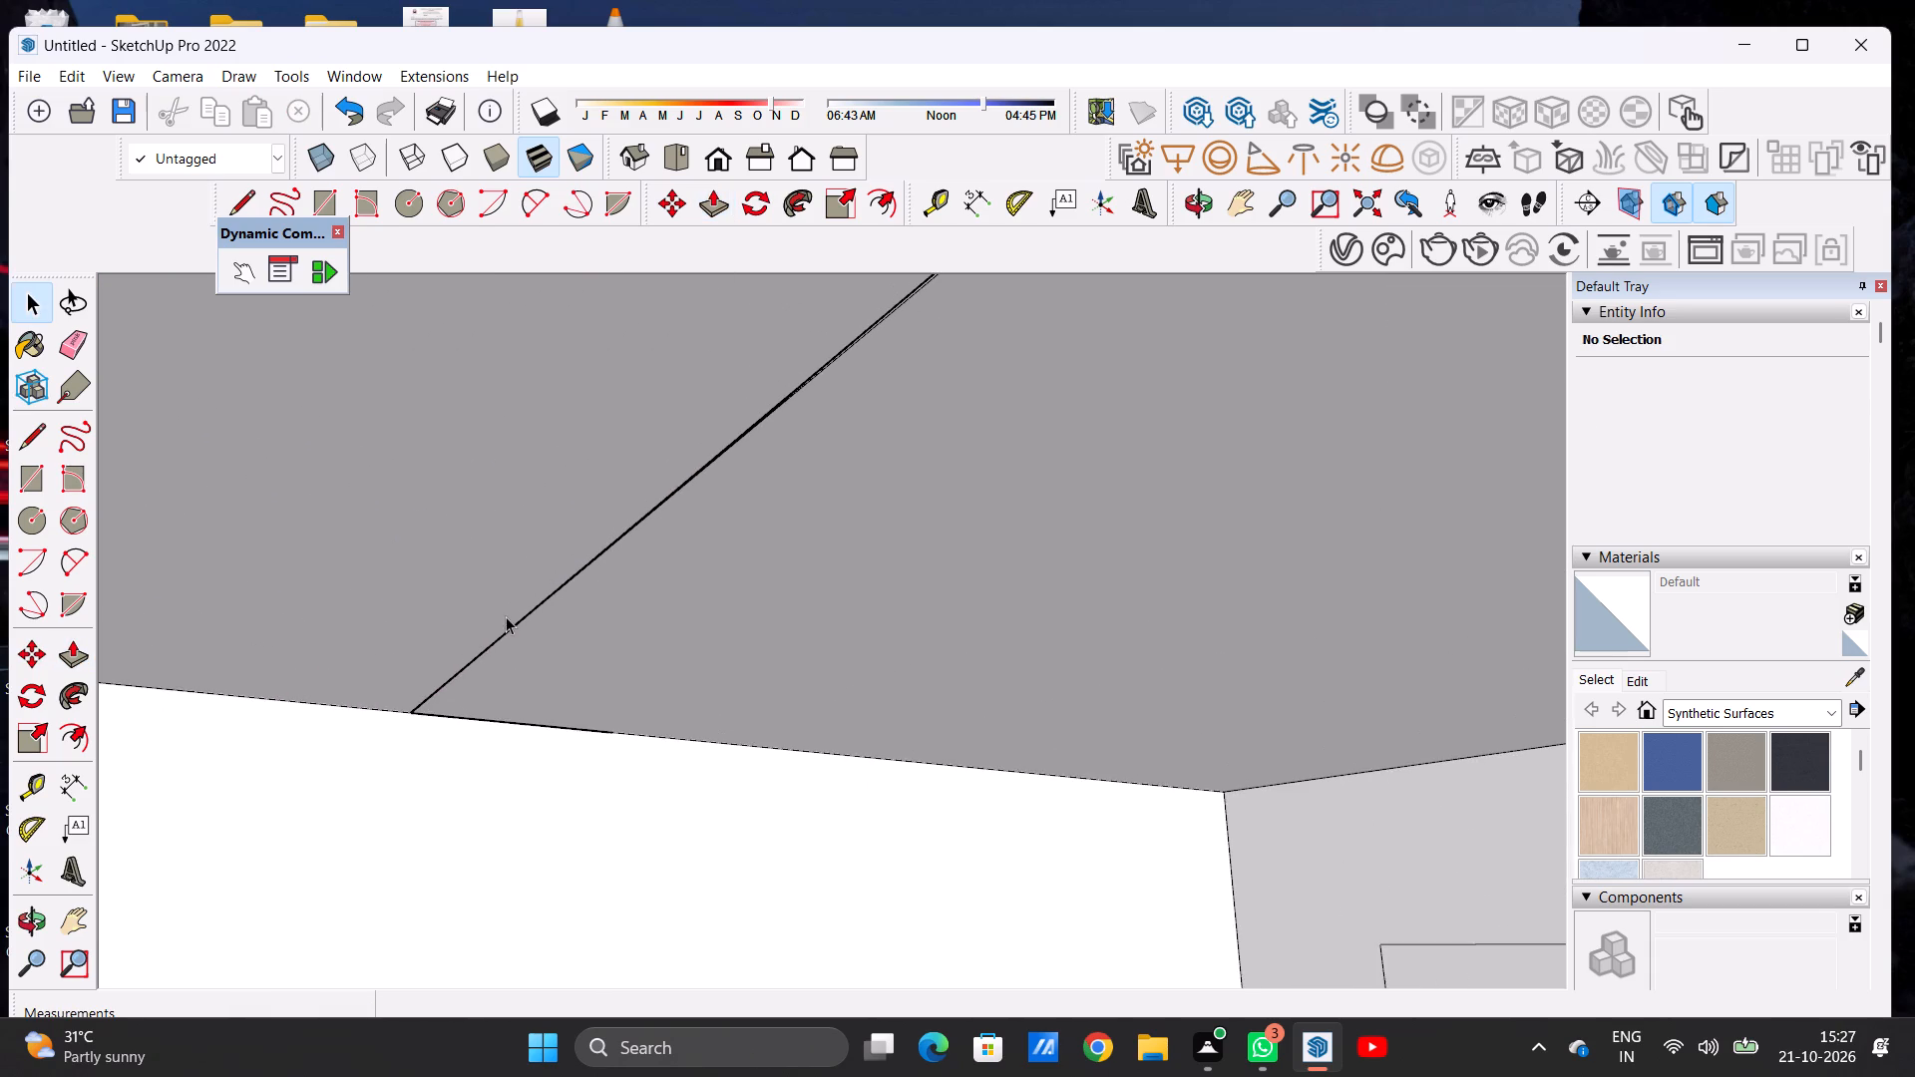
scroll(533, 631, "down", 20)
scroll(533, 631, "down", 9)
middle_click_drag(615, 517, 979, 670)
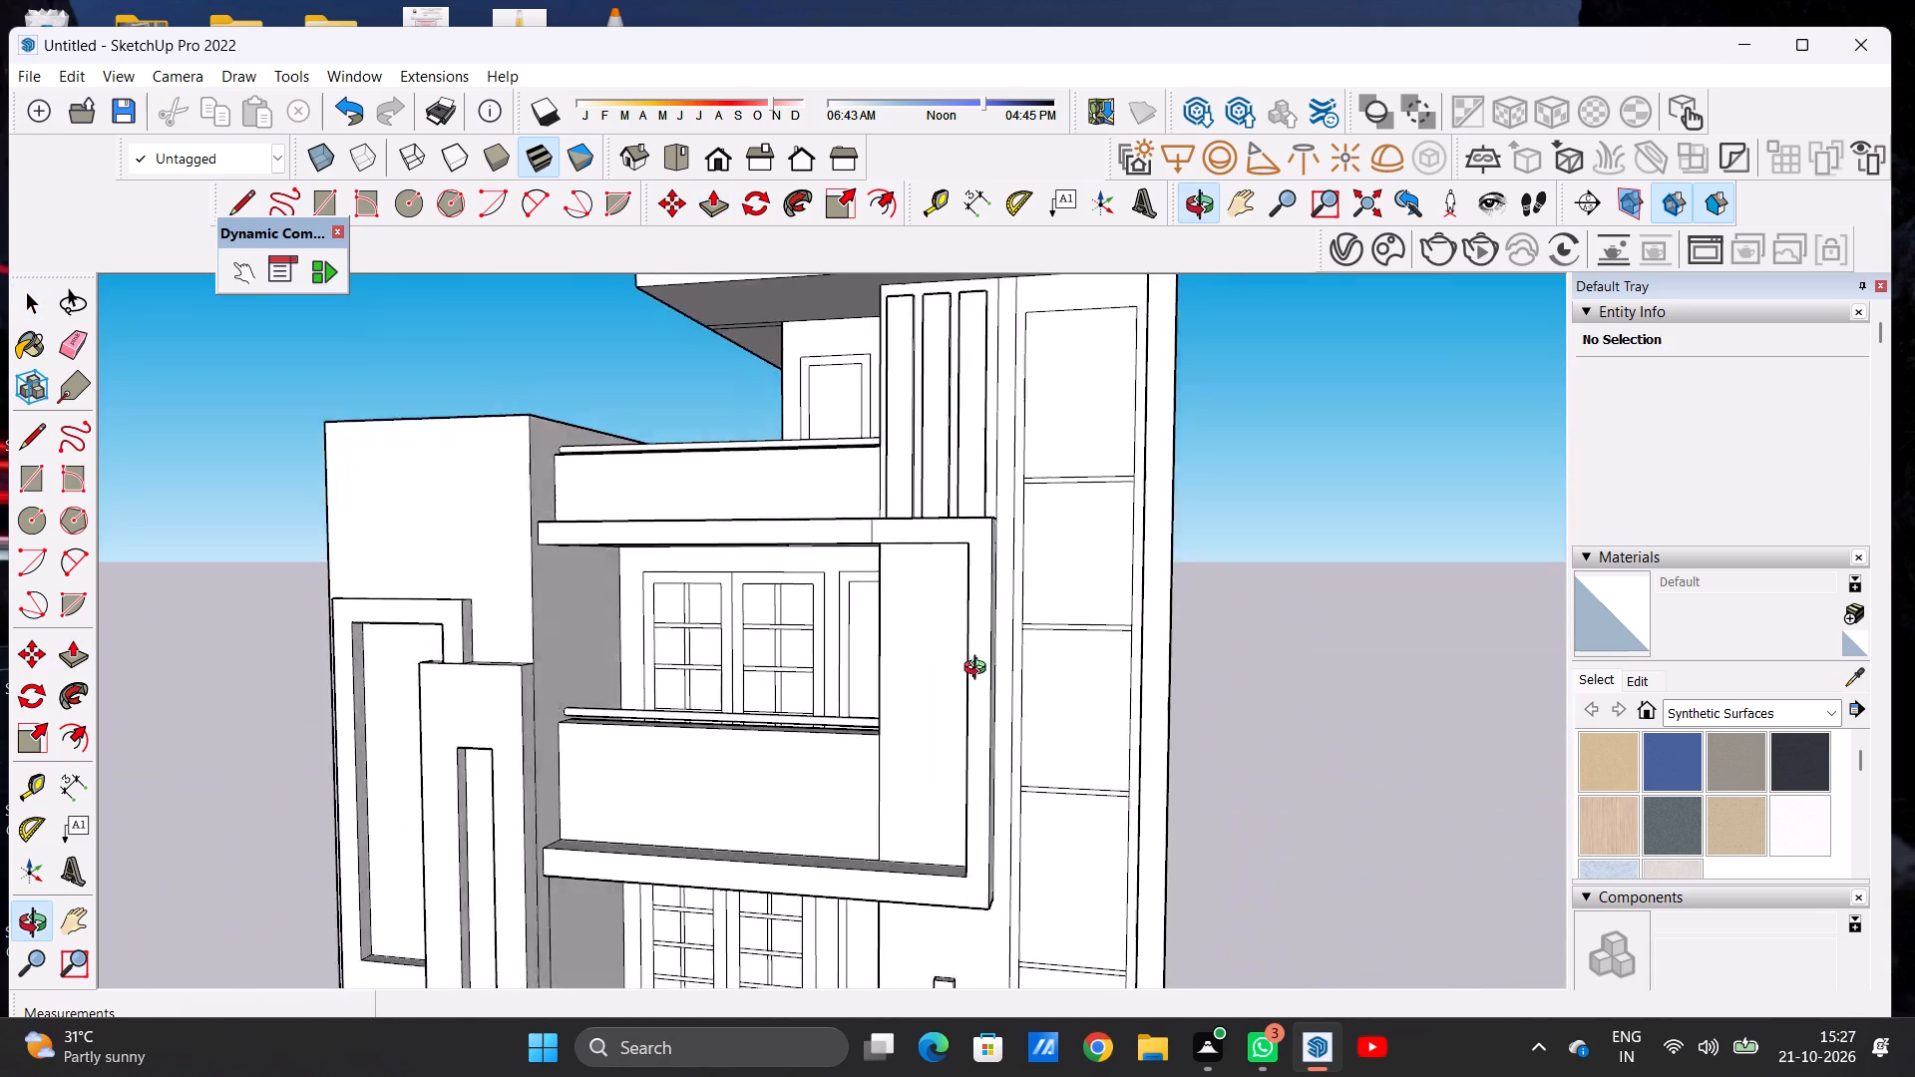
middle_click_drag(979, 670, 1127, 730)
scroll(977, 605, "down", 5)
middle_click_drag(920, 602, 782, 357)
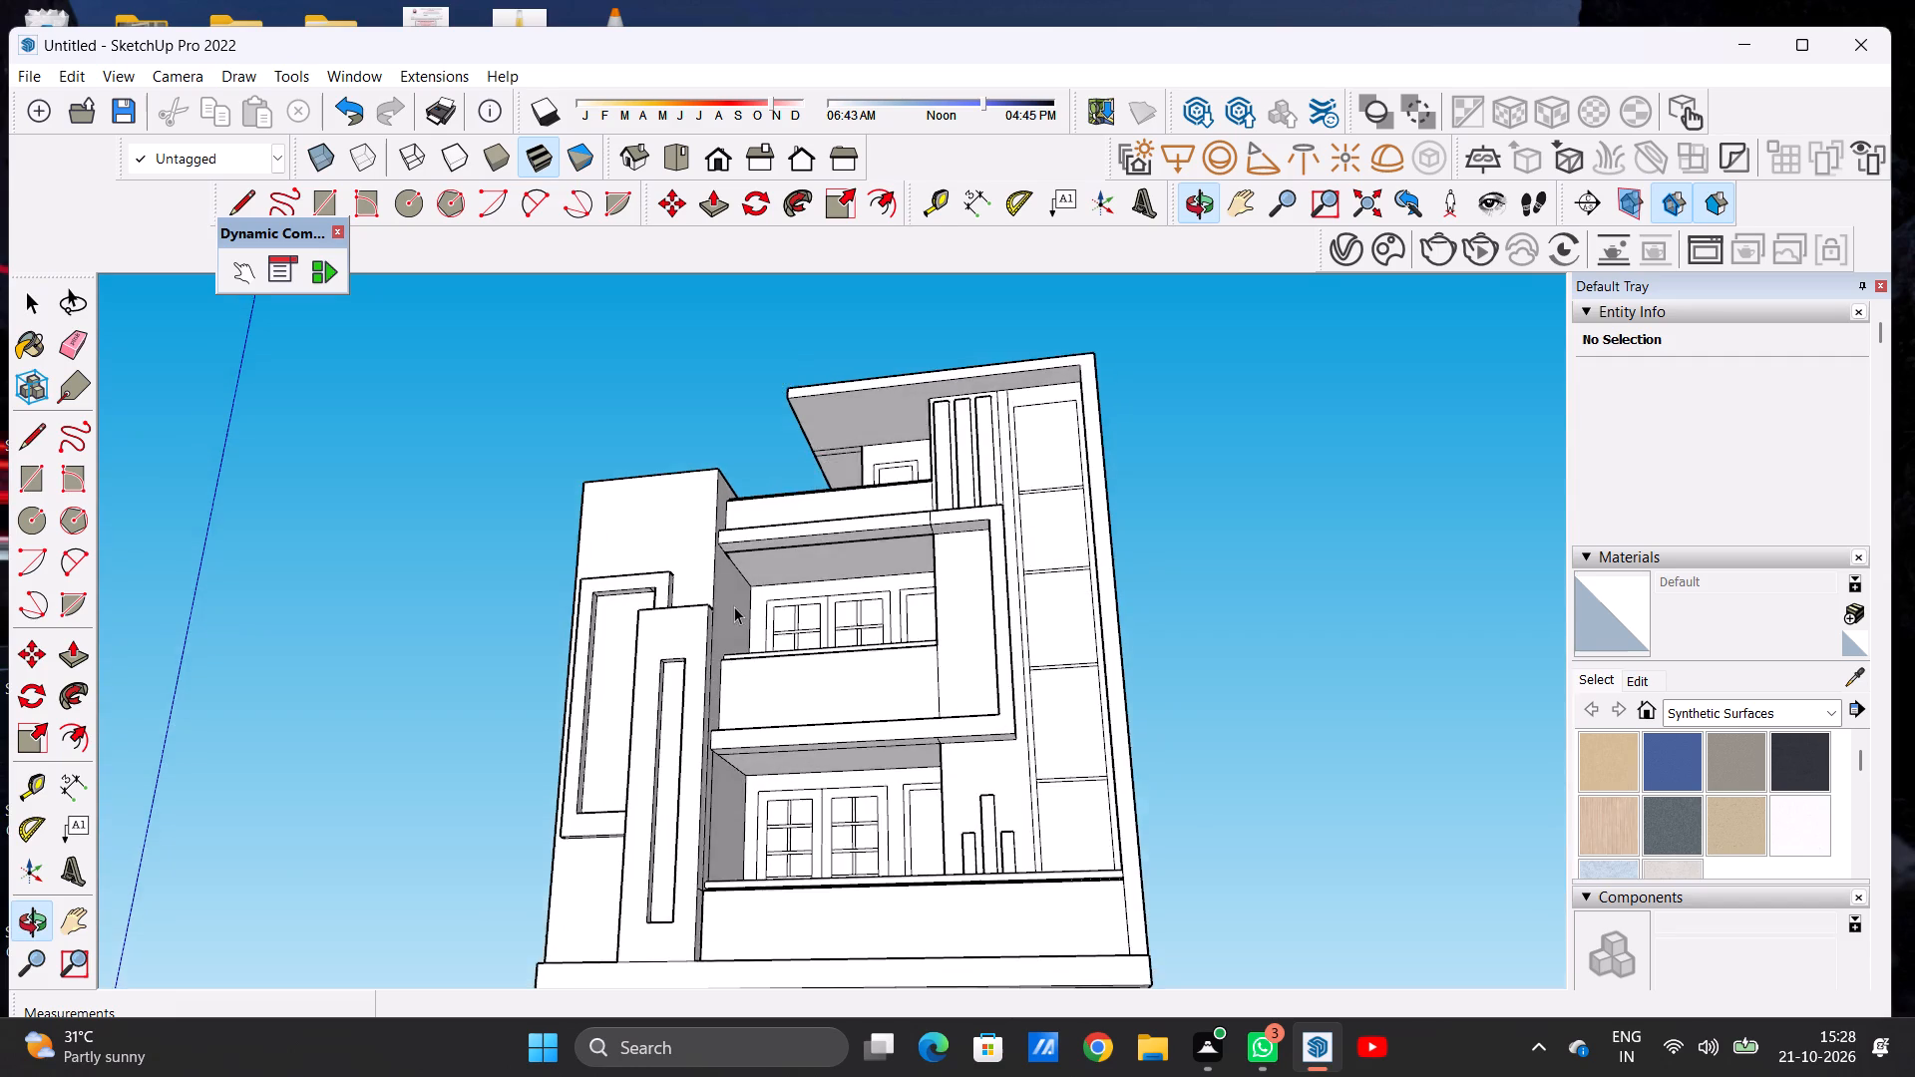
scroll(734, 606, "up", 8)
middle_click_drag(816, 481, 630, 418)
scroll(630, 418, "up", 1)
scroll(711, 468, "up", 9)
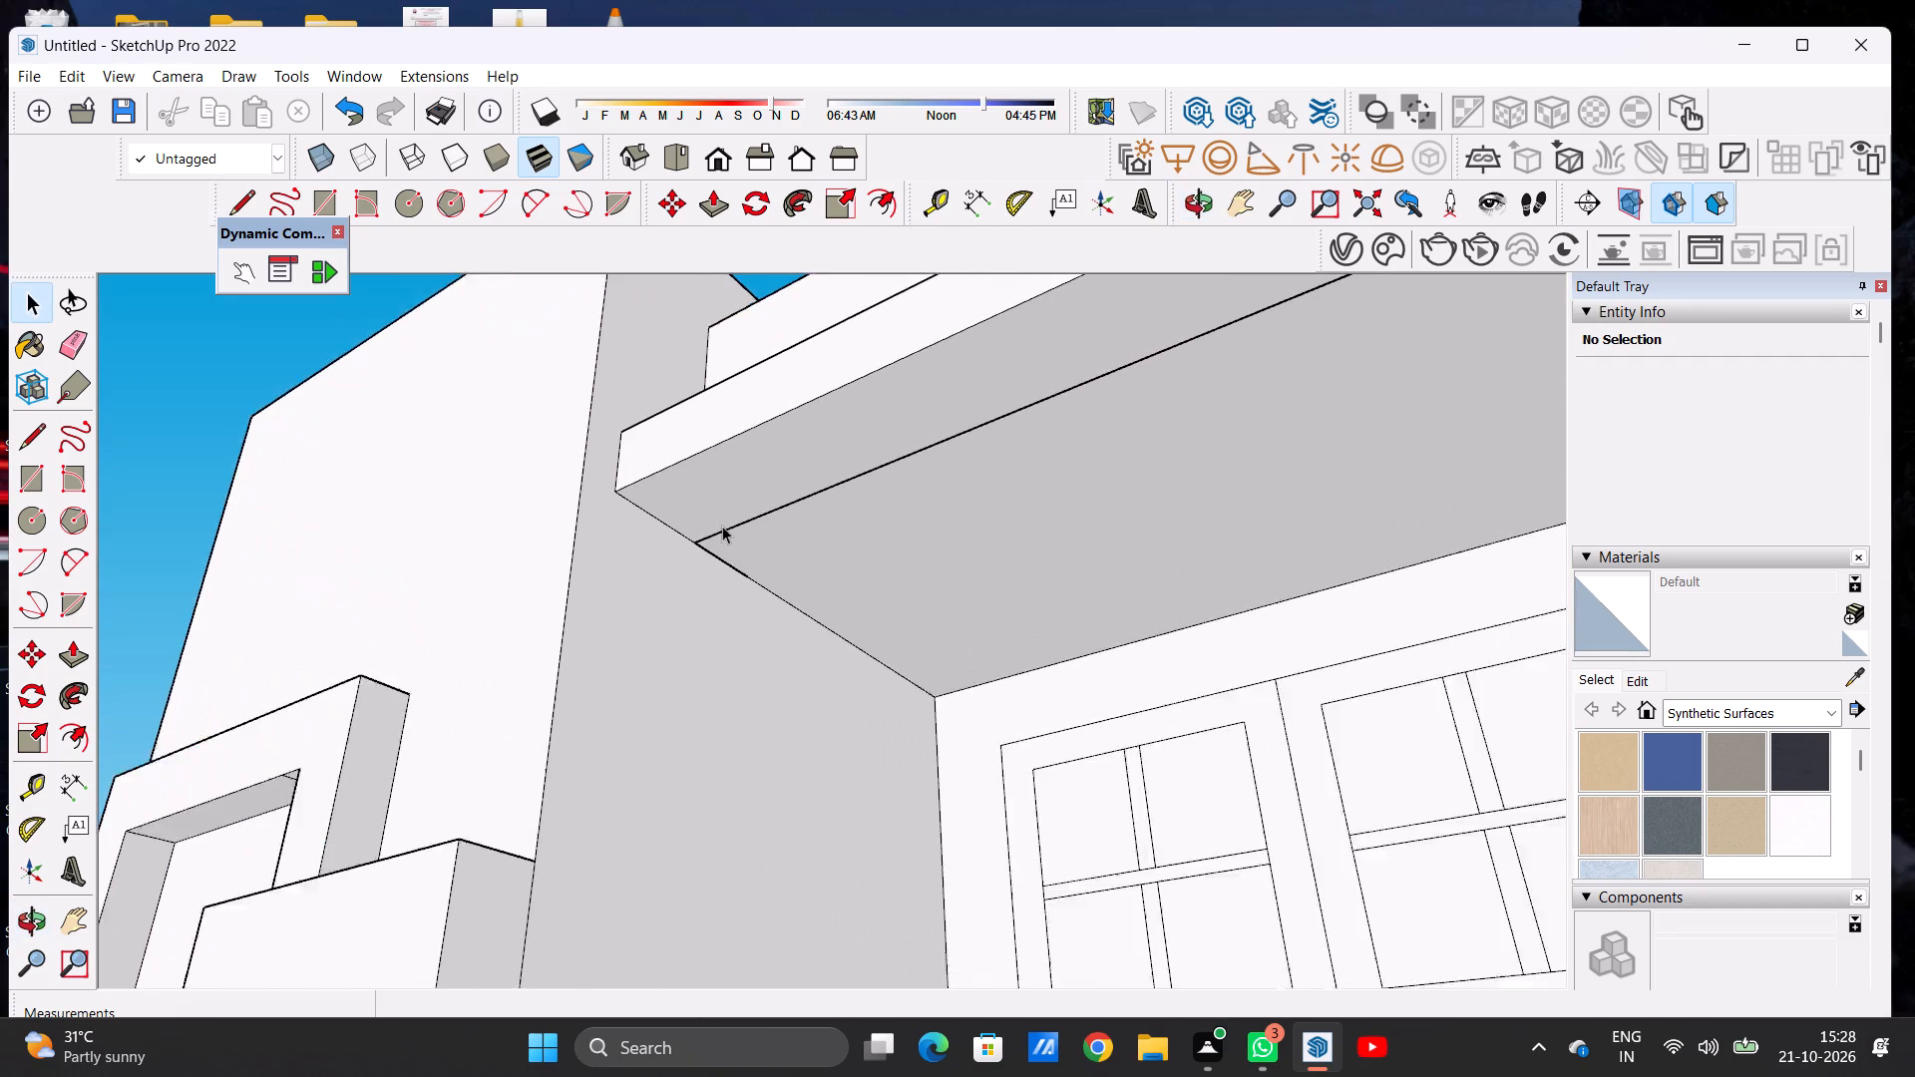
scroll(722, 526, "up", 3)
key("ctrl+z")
Push/Pull the recessed underside strip between the front beam and the balcony ceiling down 8 13/16" to the beam's bottom edge.
scroll(769, 540, "down", 4)
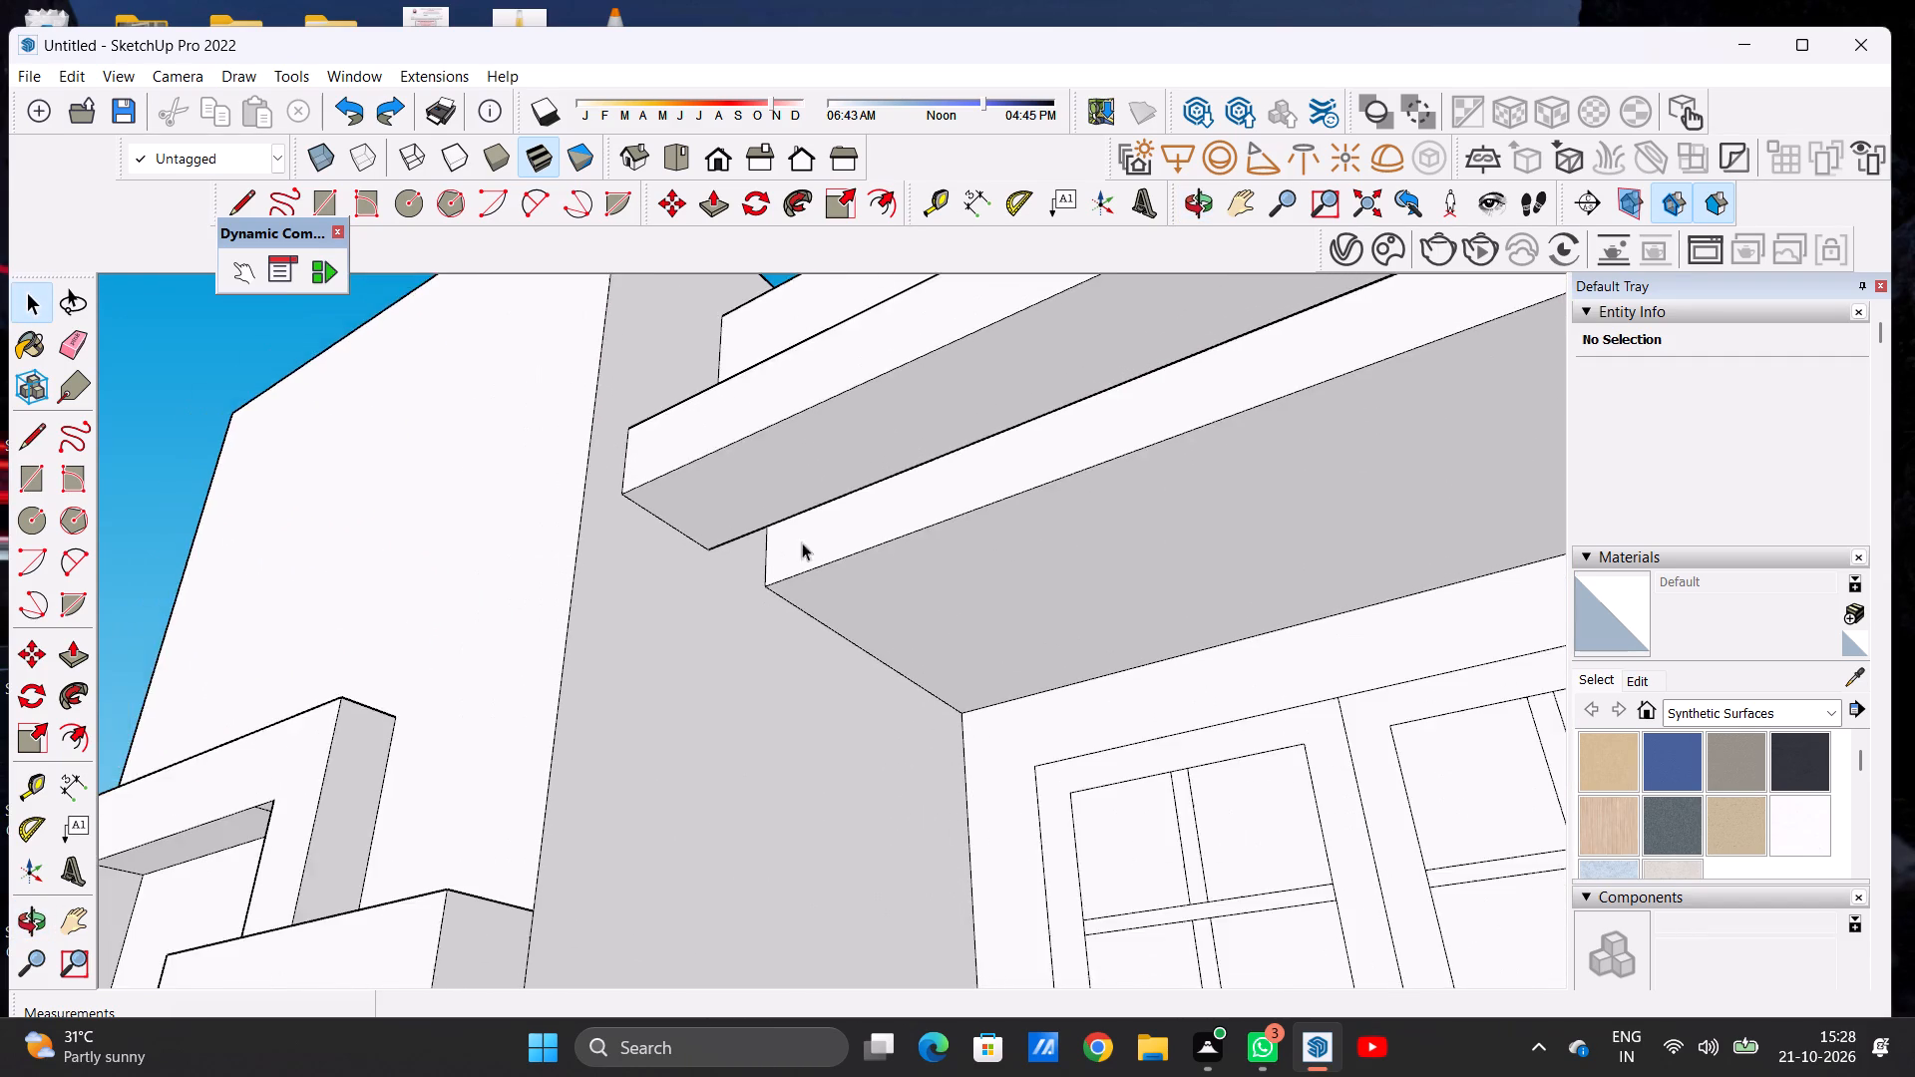
scroll(900, 544, "down", 5)
scroll(937, 569, "up", 4)
middle_click_drag(1037, 563, 949, 489)
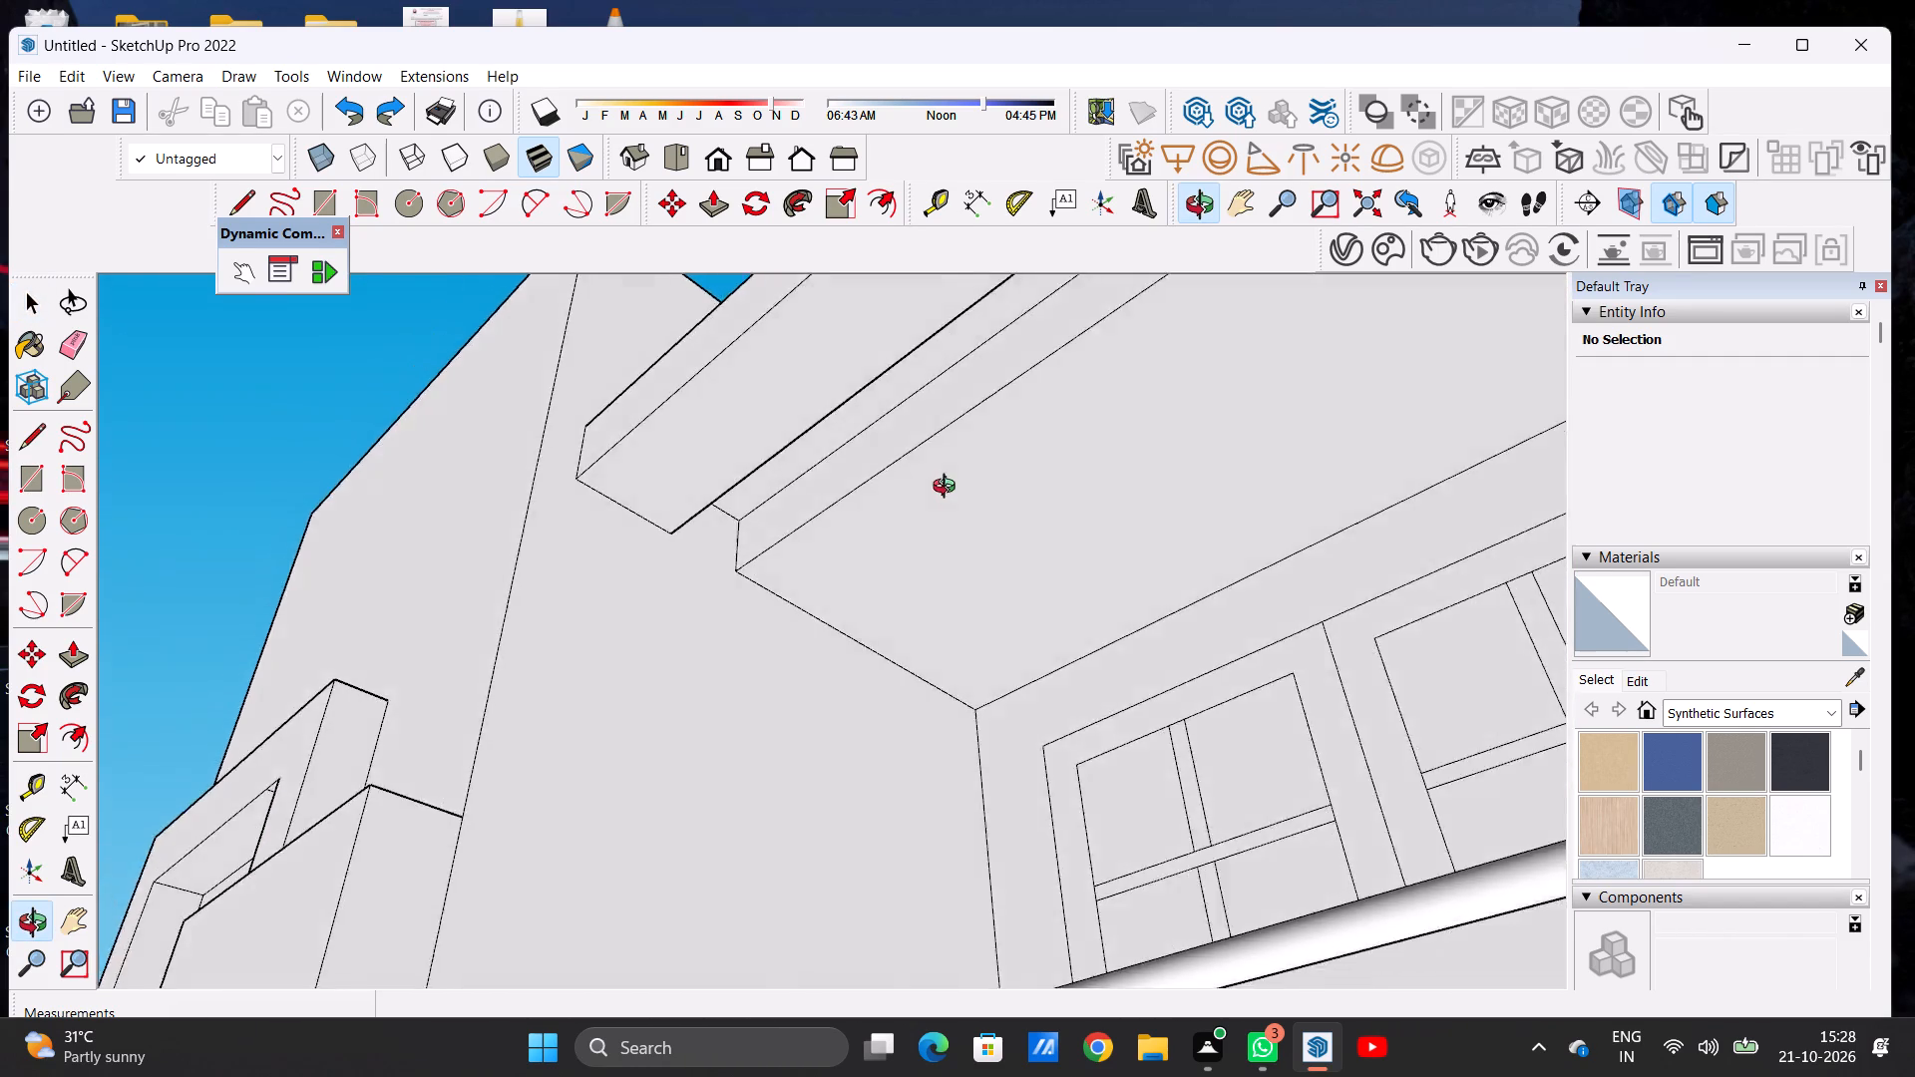
middle_click_drag(949, 489, 694, 605)
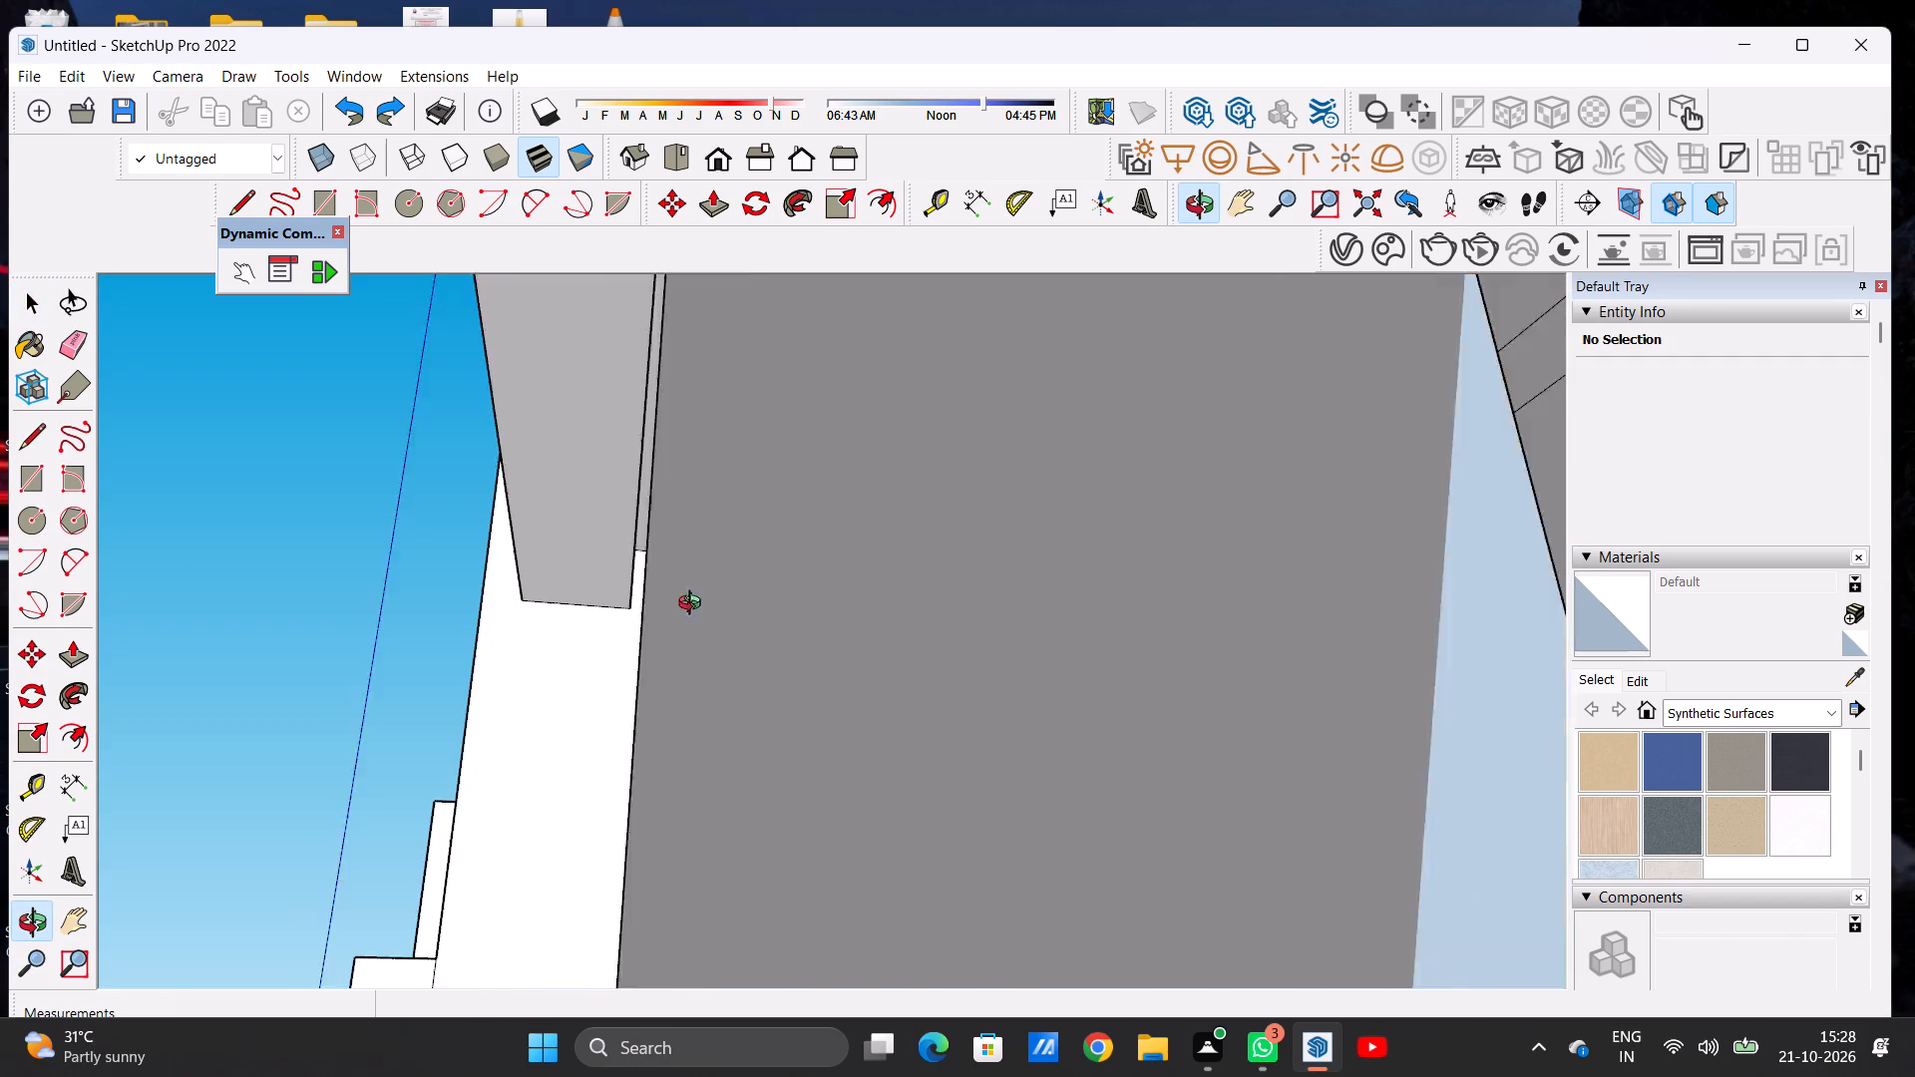
middle_click_drag(694, 605, 710, 608)
scroll(665, 481, "up", 5)
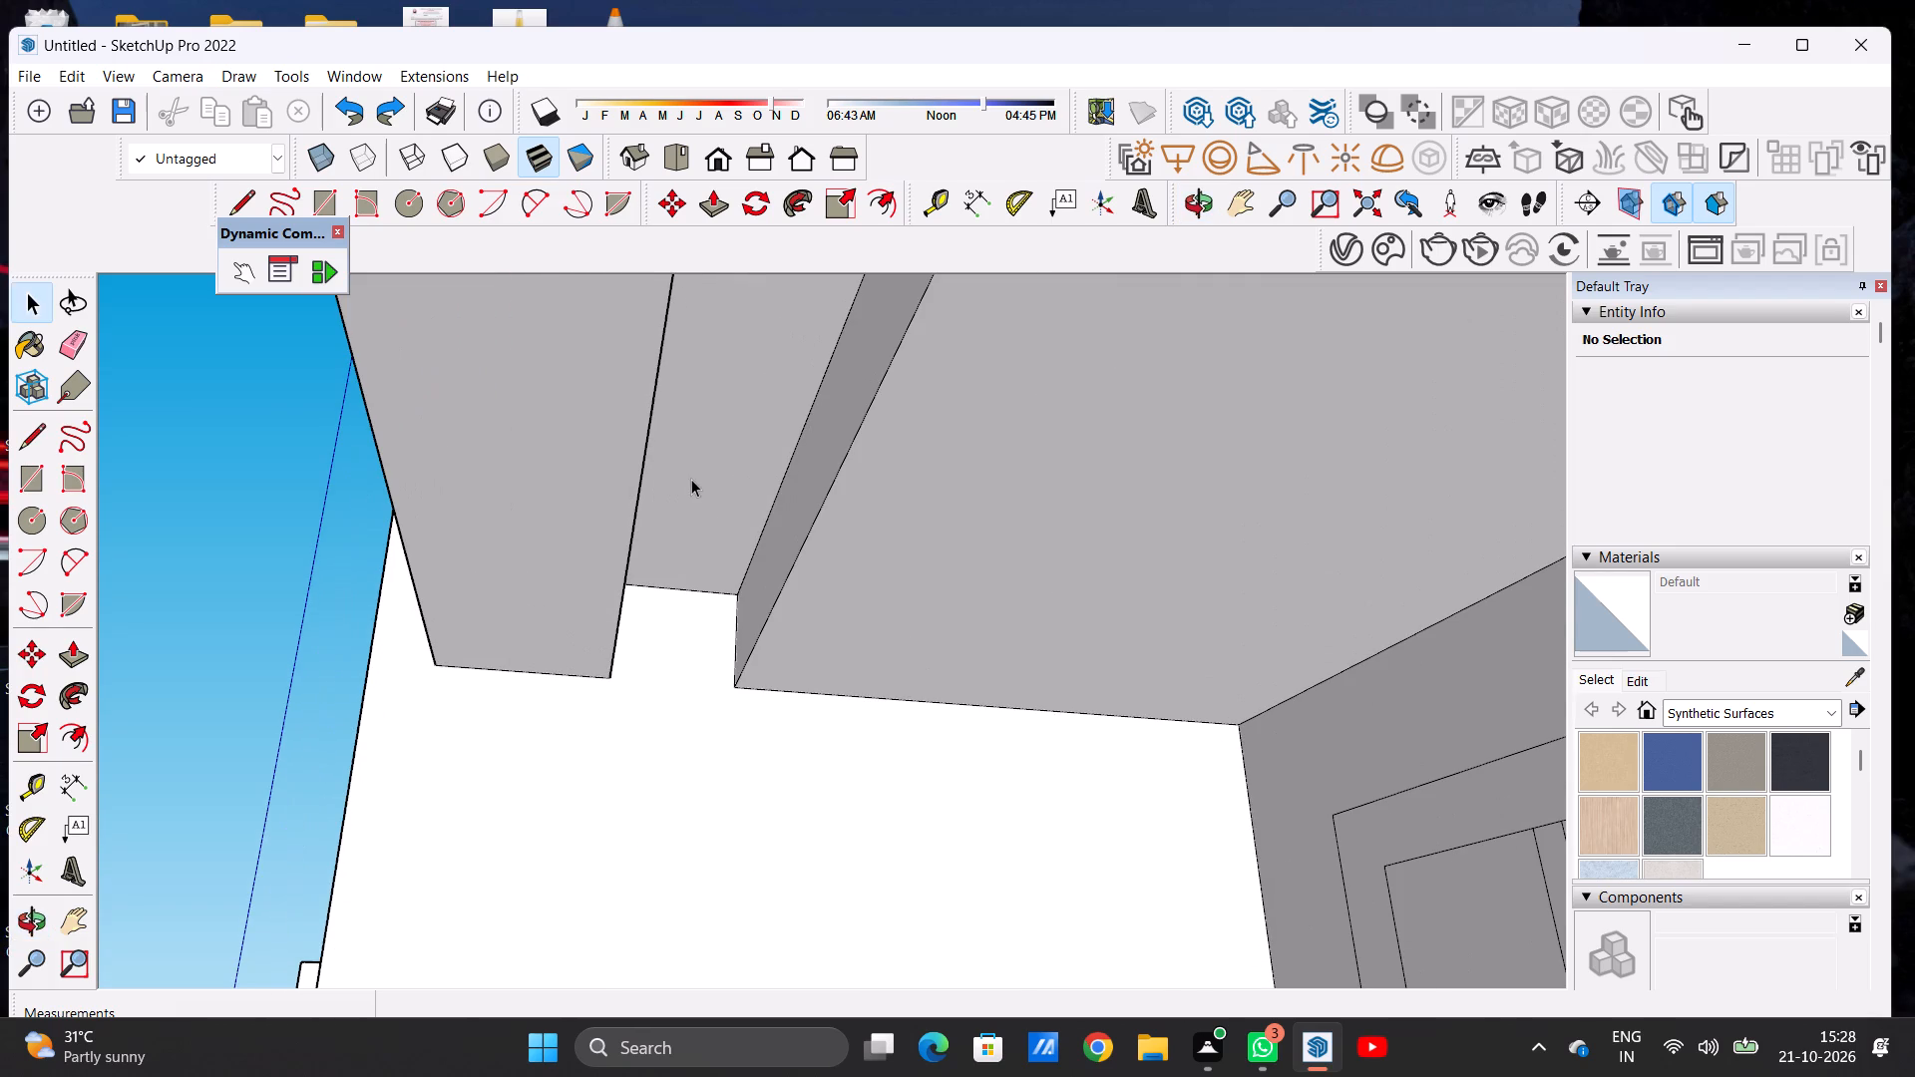
key("p")
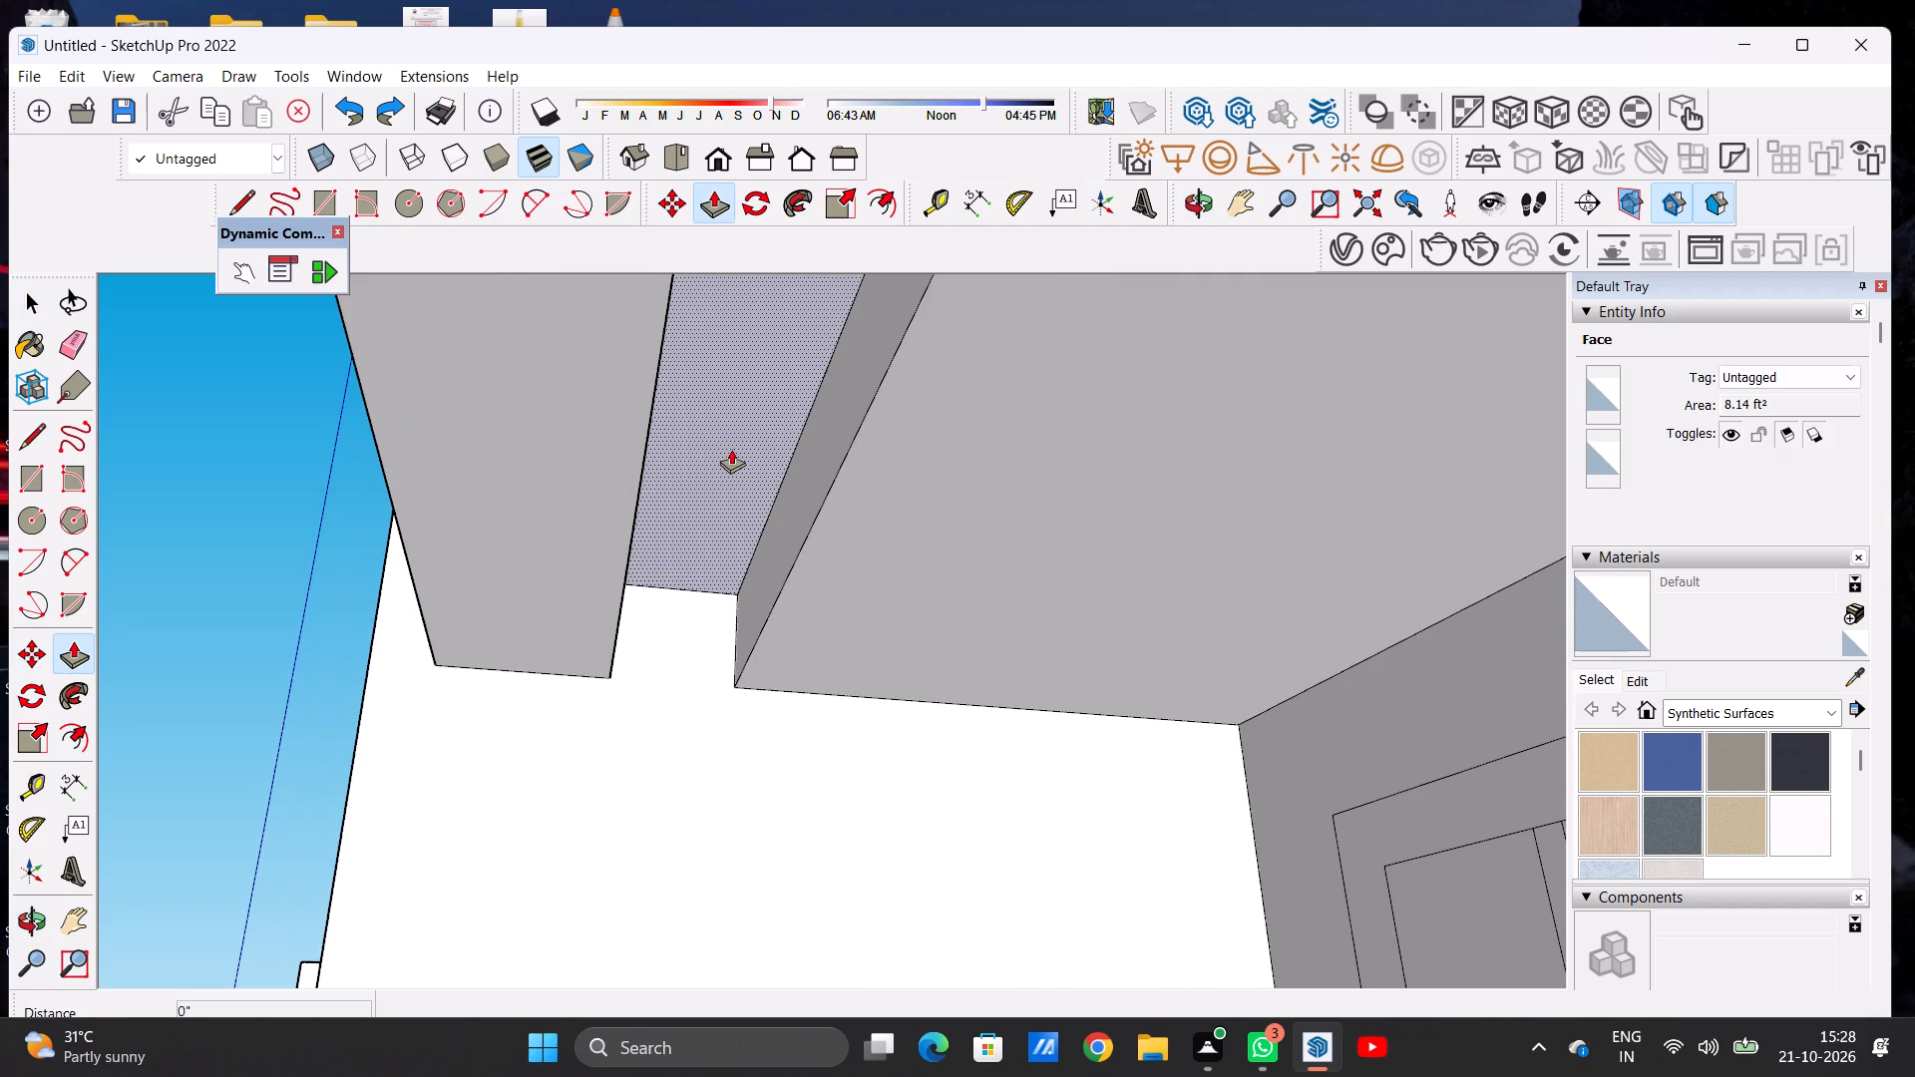
left_click(731, 449)
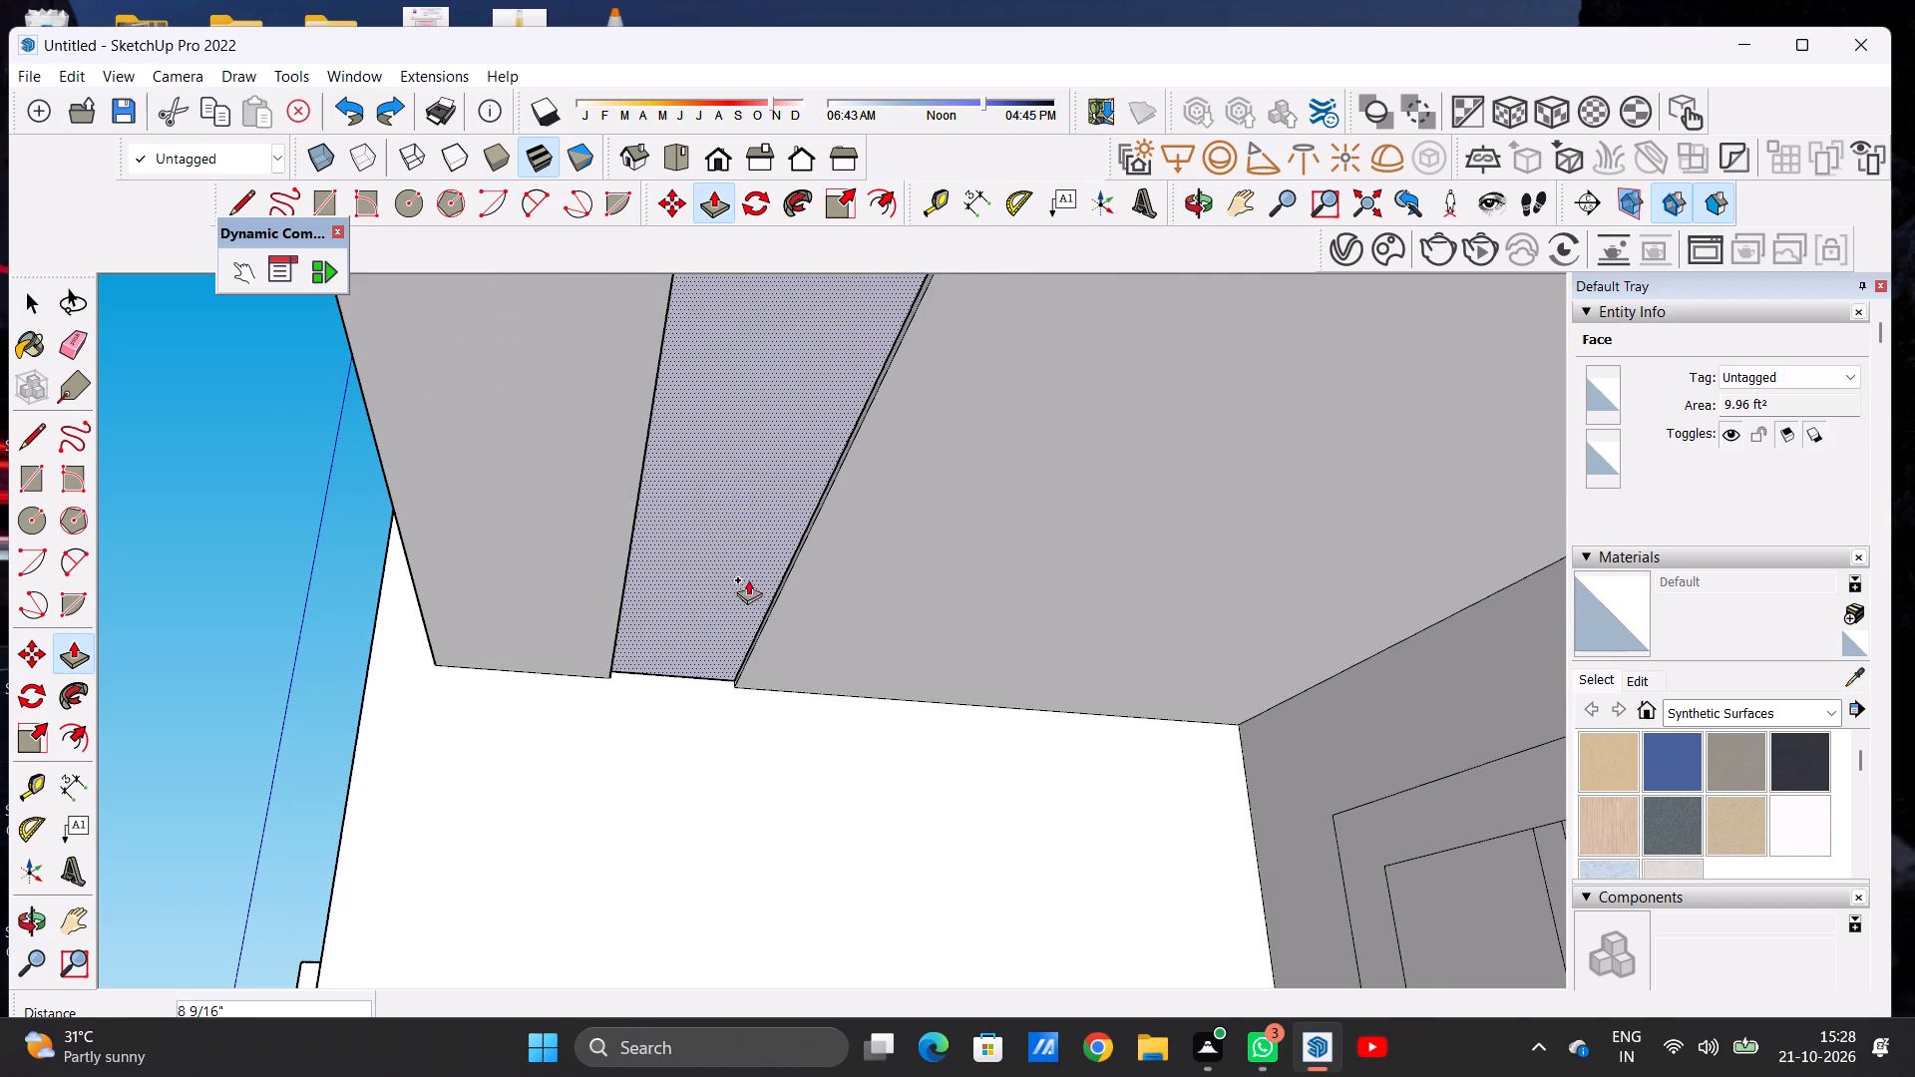
left_click(599, 685)
key("space")
scroll(642, 610, "down", 11)
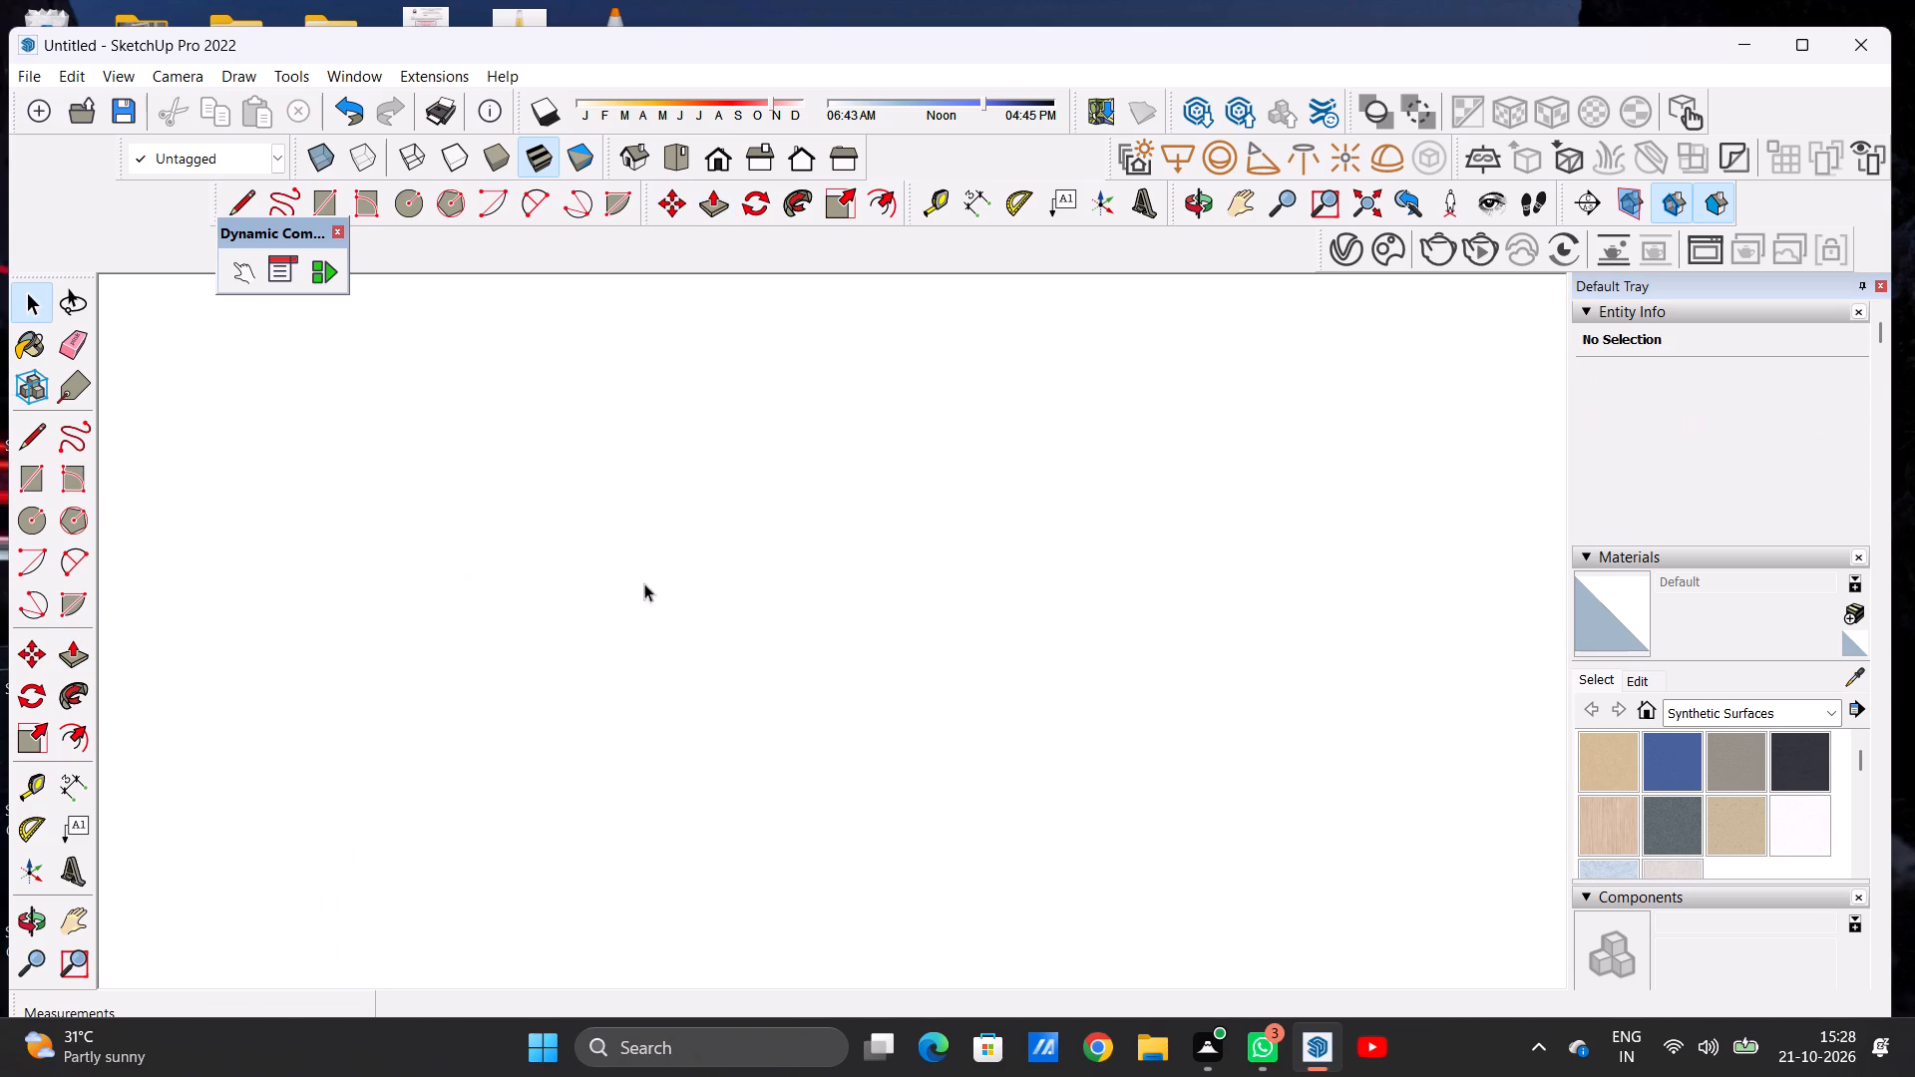
Examine the filled upper balcony ceiling from the standard front view and from below.
left_click(715, 171)
scroll(817, 467, "down", 13)
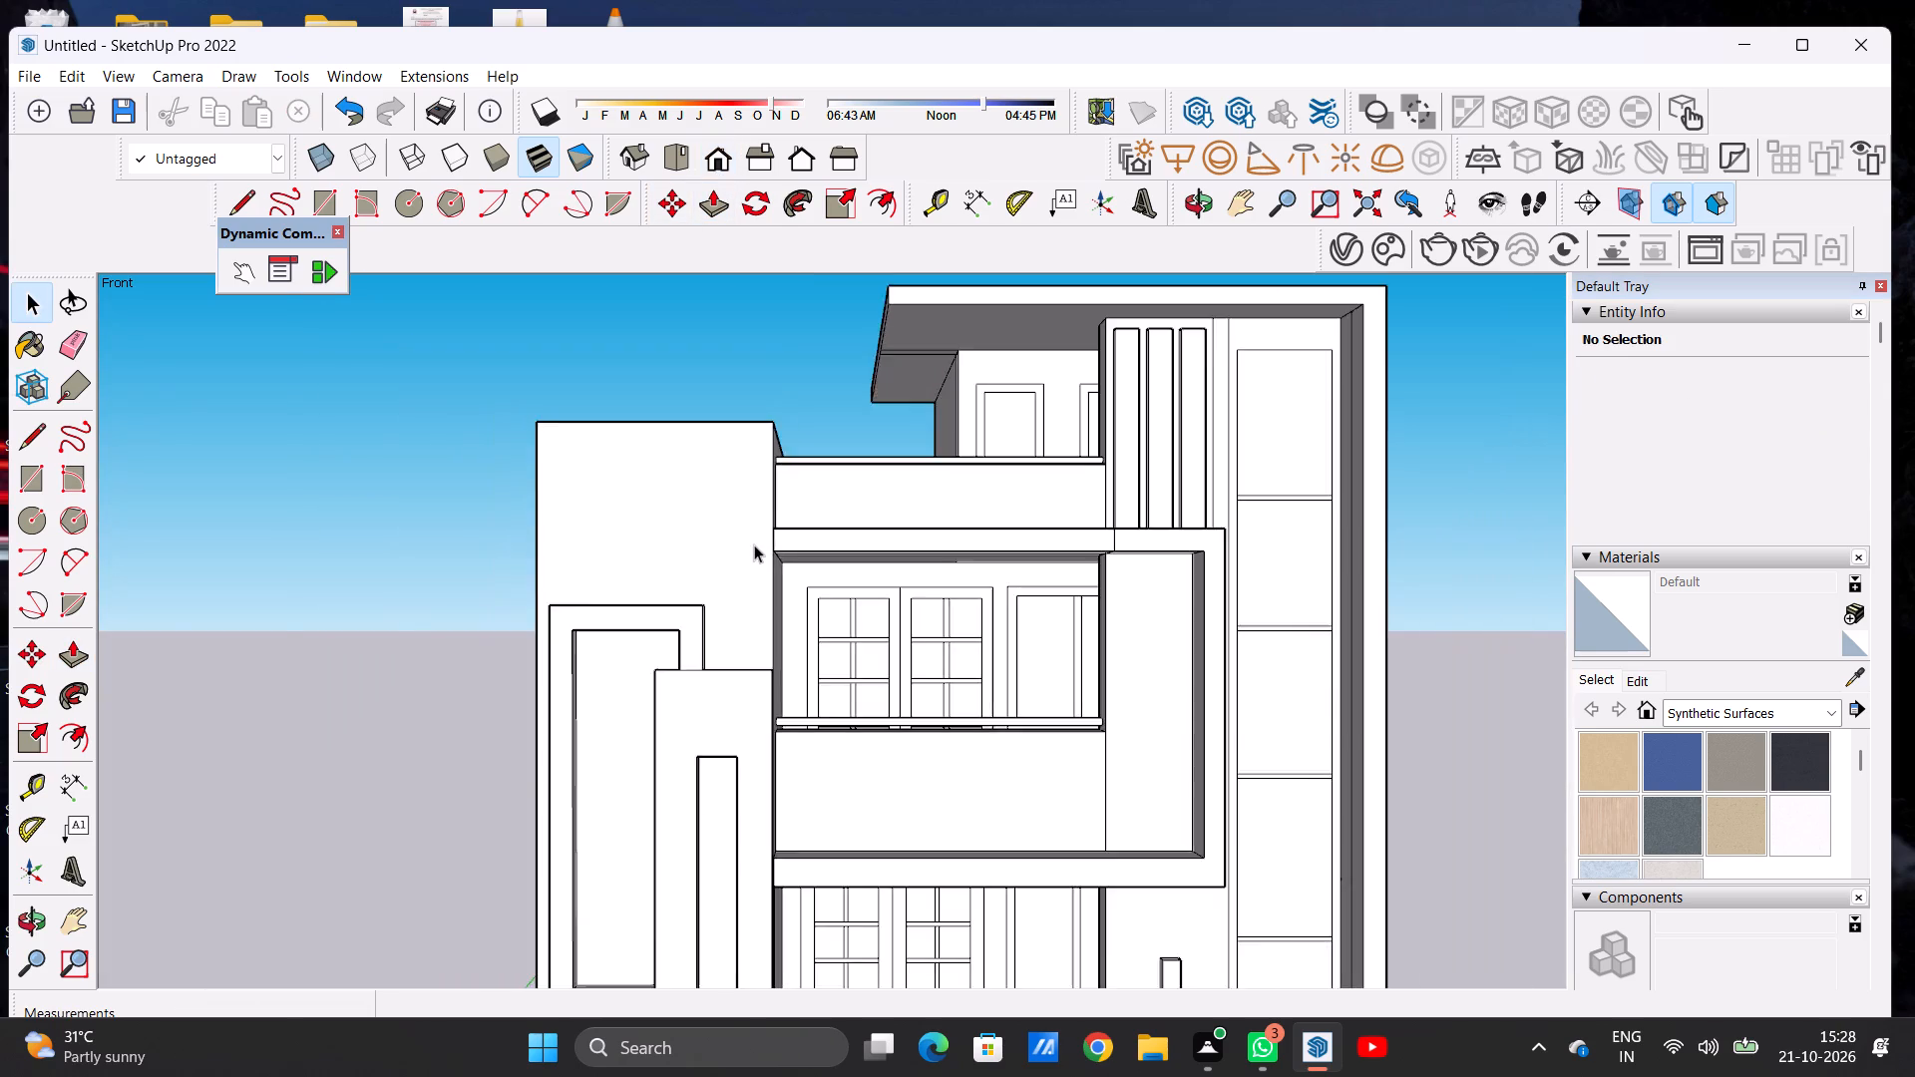
scroll(754, 544, "down", 7)
middle_click_drag(874, 579, 889, 435)
scroll(868, 540, "up", 6)
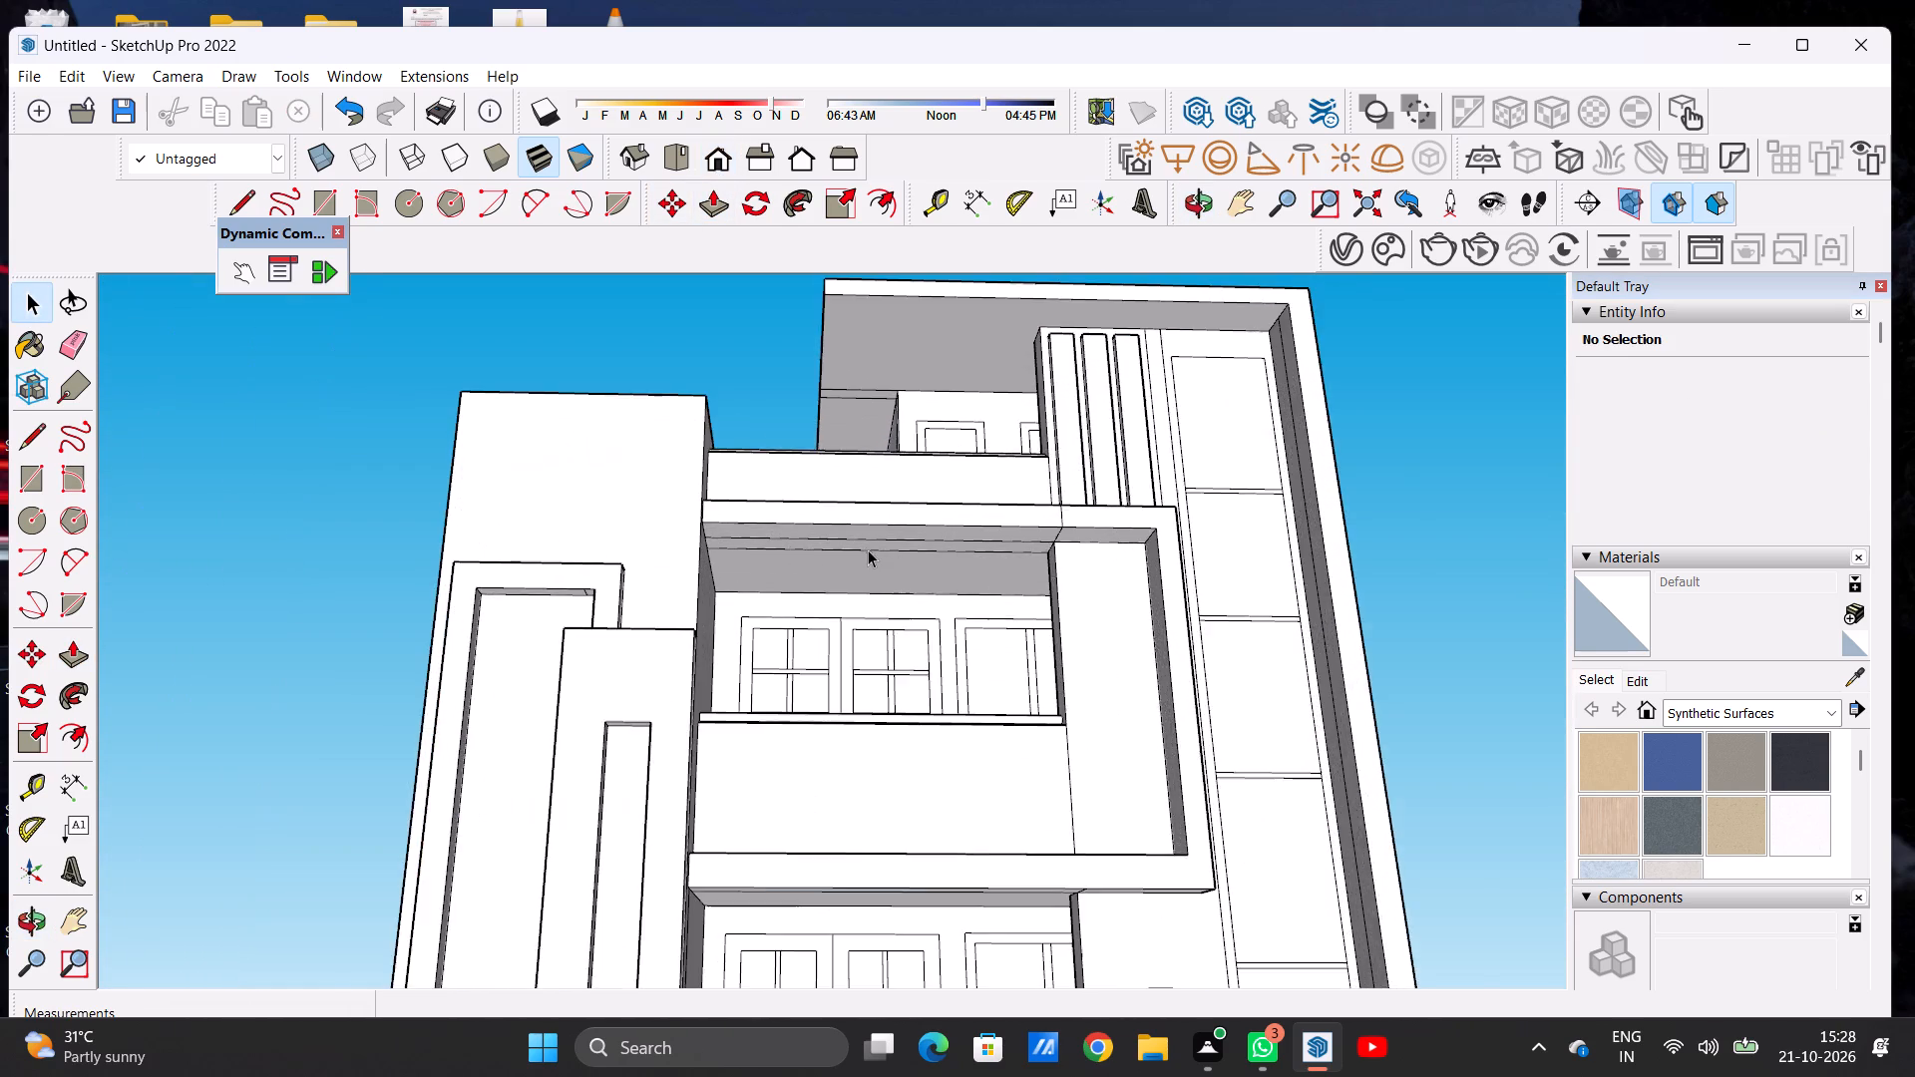
scroll(860, 590, "up", 1)
middle_click_drag(839, 509, 795, 420)
scroll(784, 572, "up", 2)
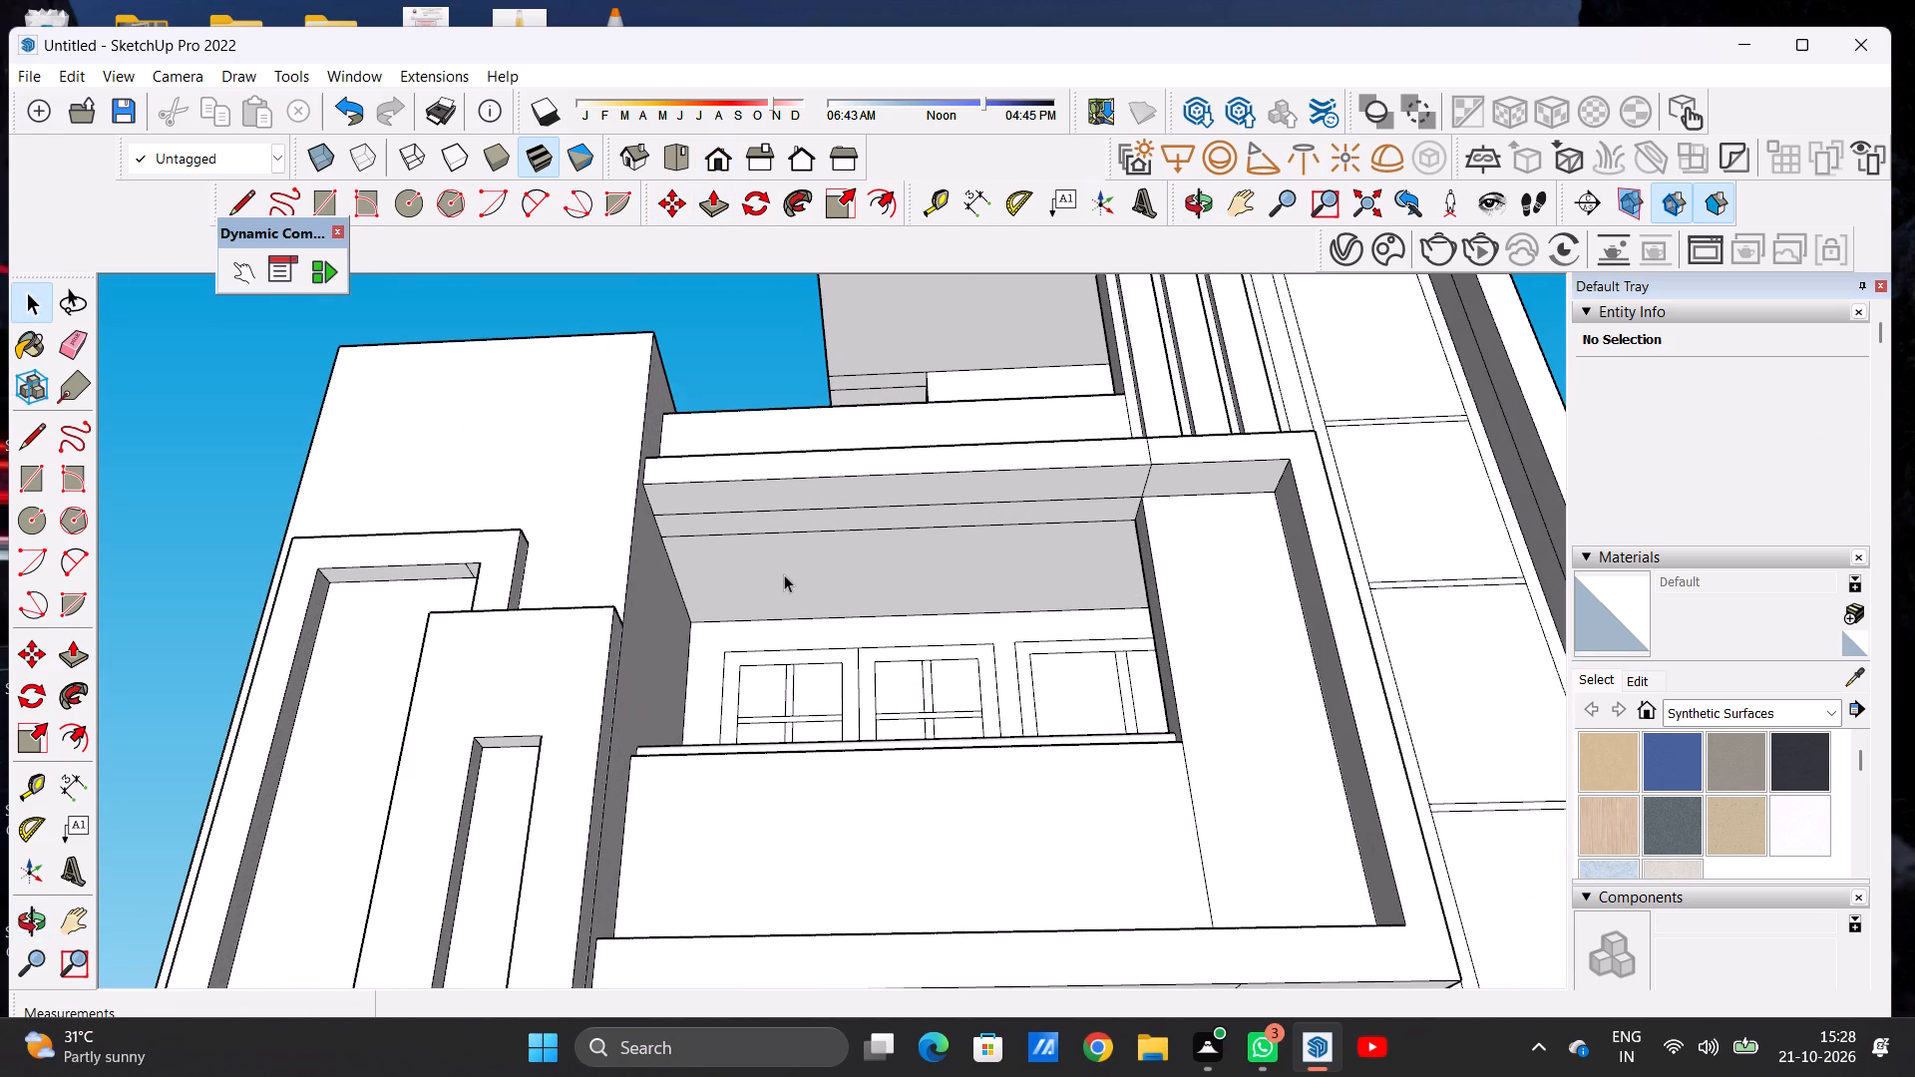
scroll(810, 592, "down", 3)
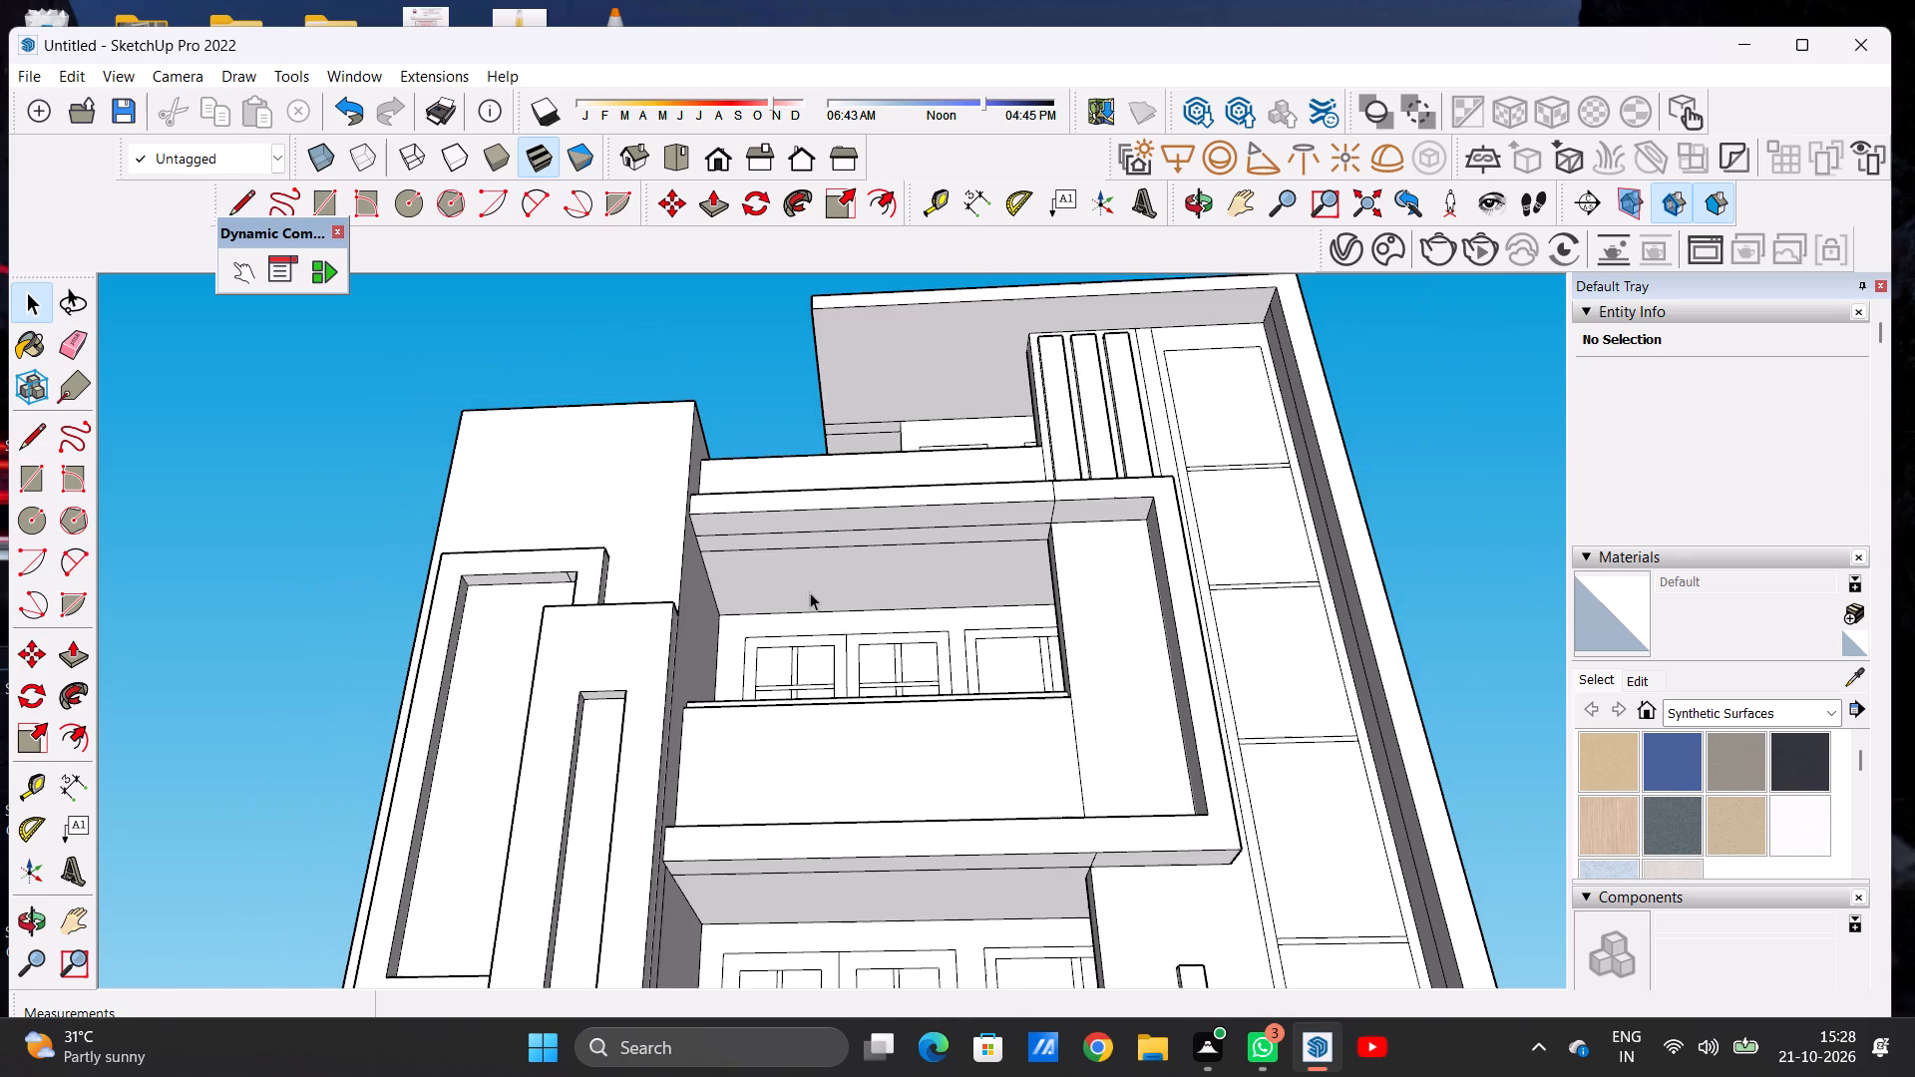
Erase the seam line between the filled strip and the original ceiling on the upper balcony's underside.
middle_click_drag(810, 592, 816, 577)
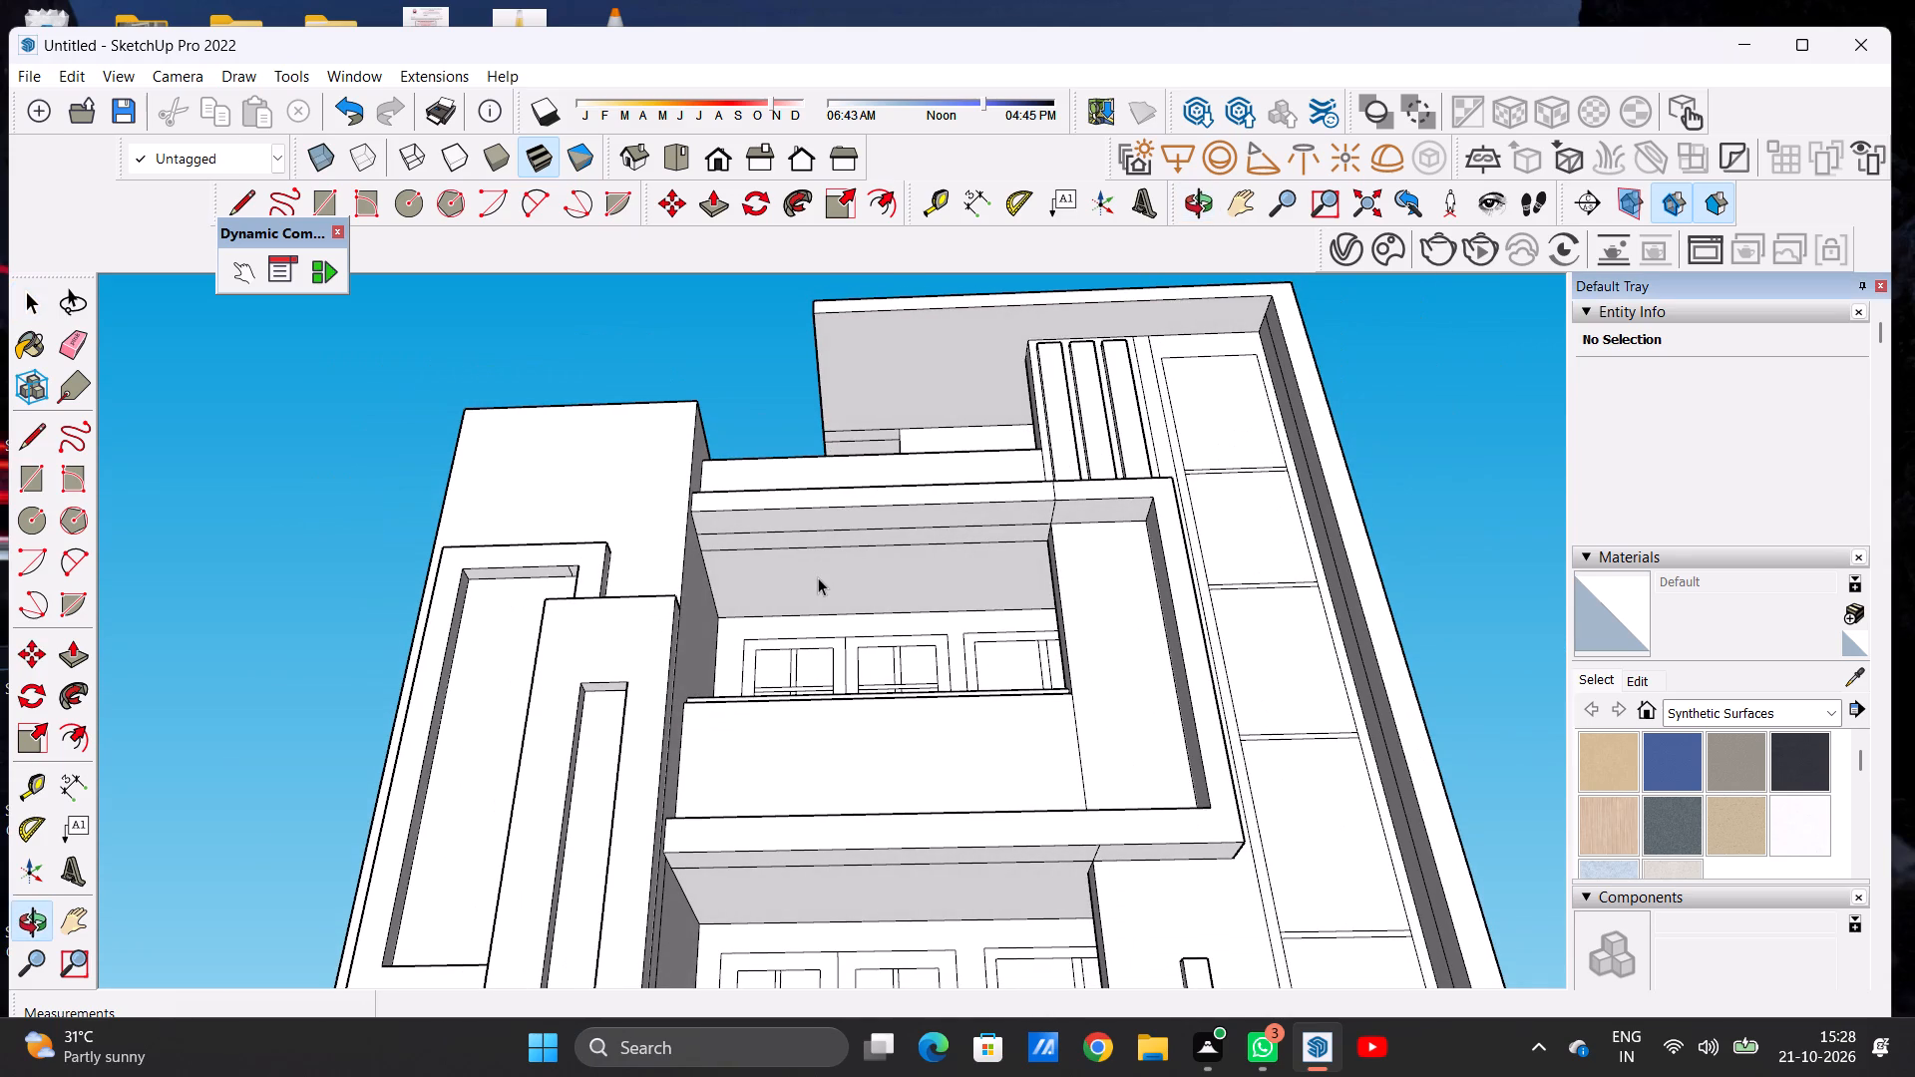
key("Tab")
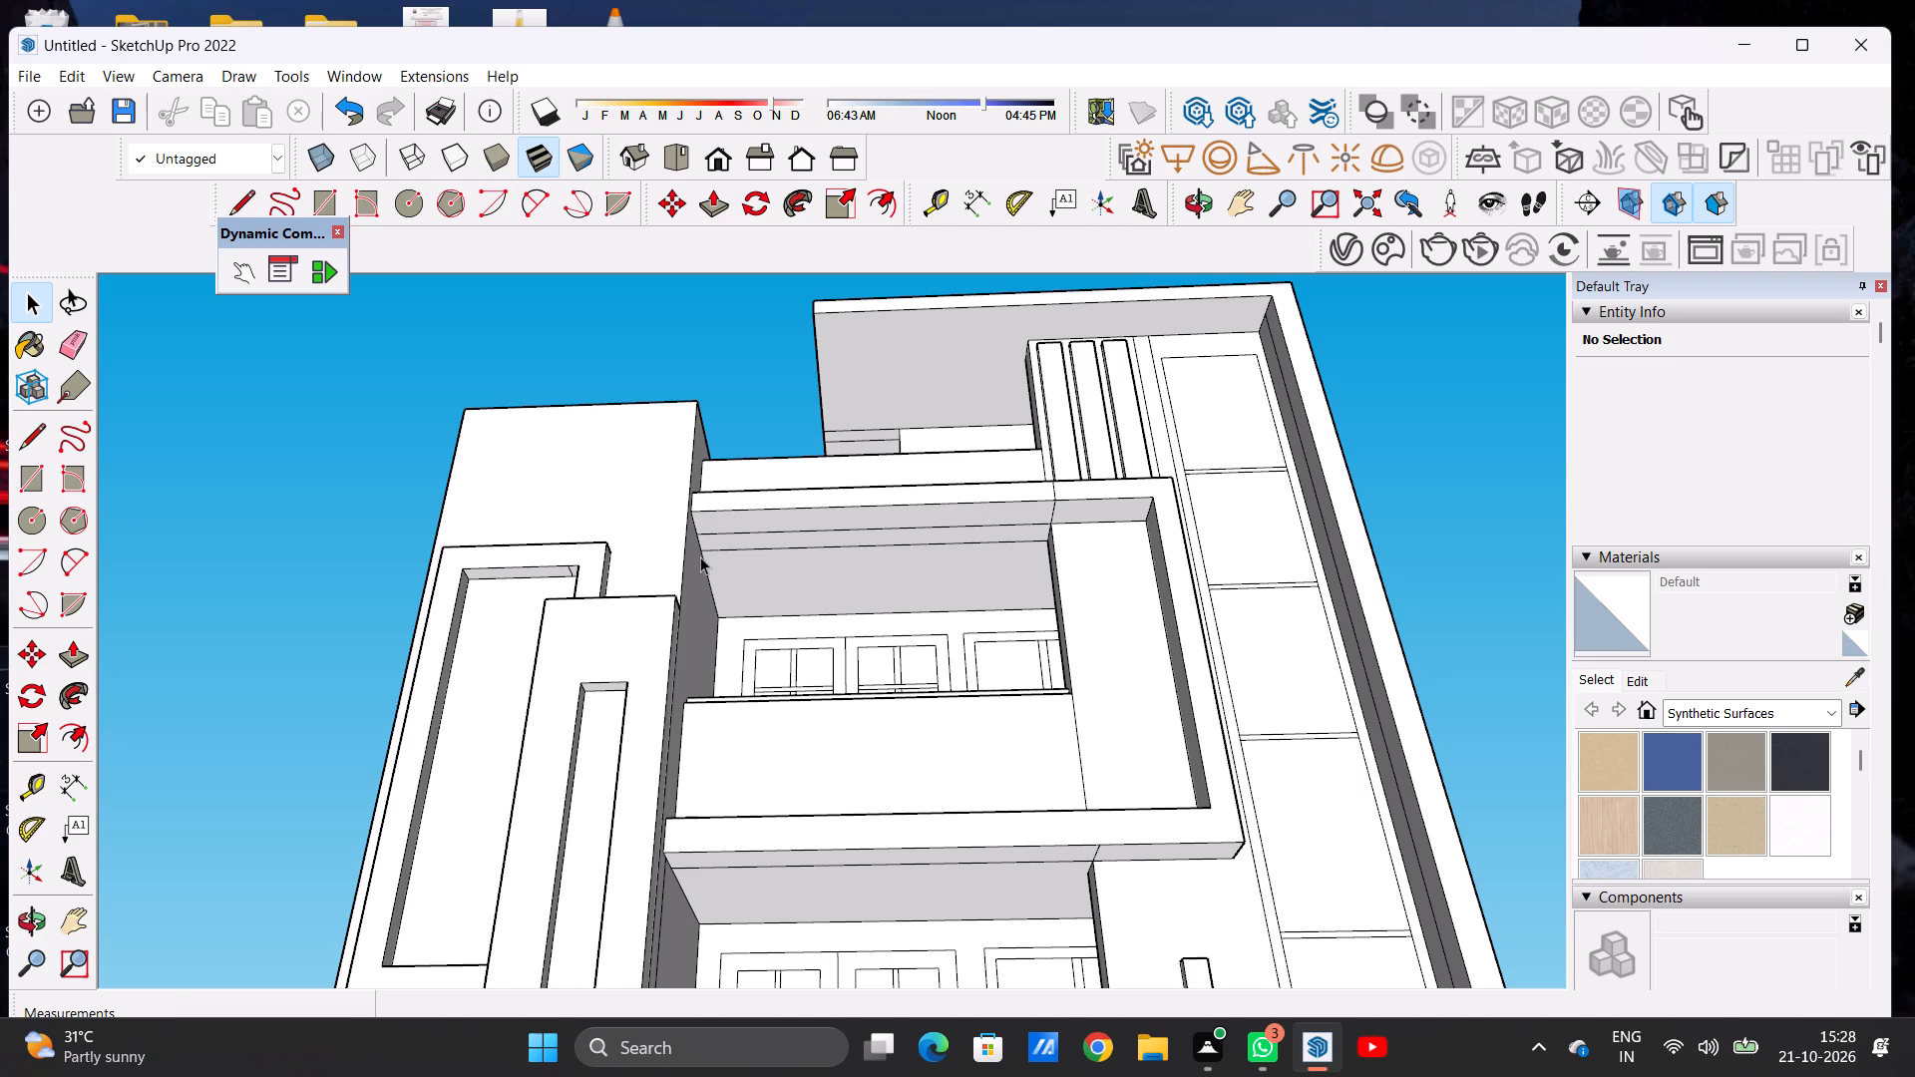
scroll(767, 533, "up", 2)
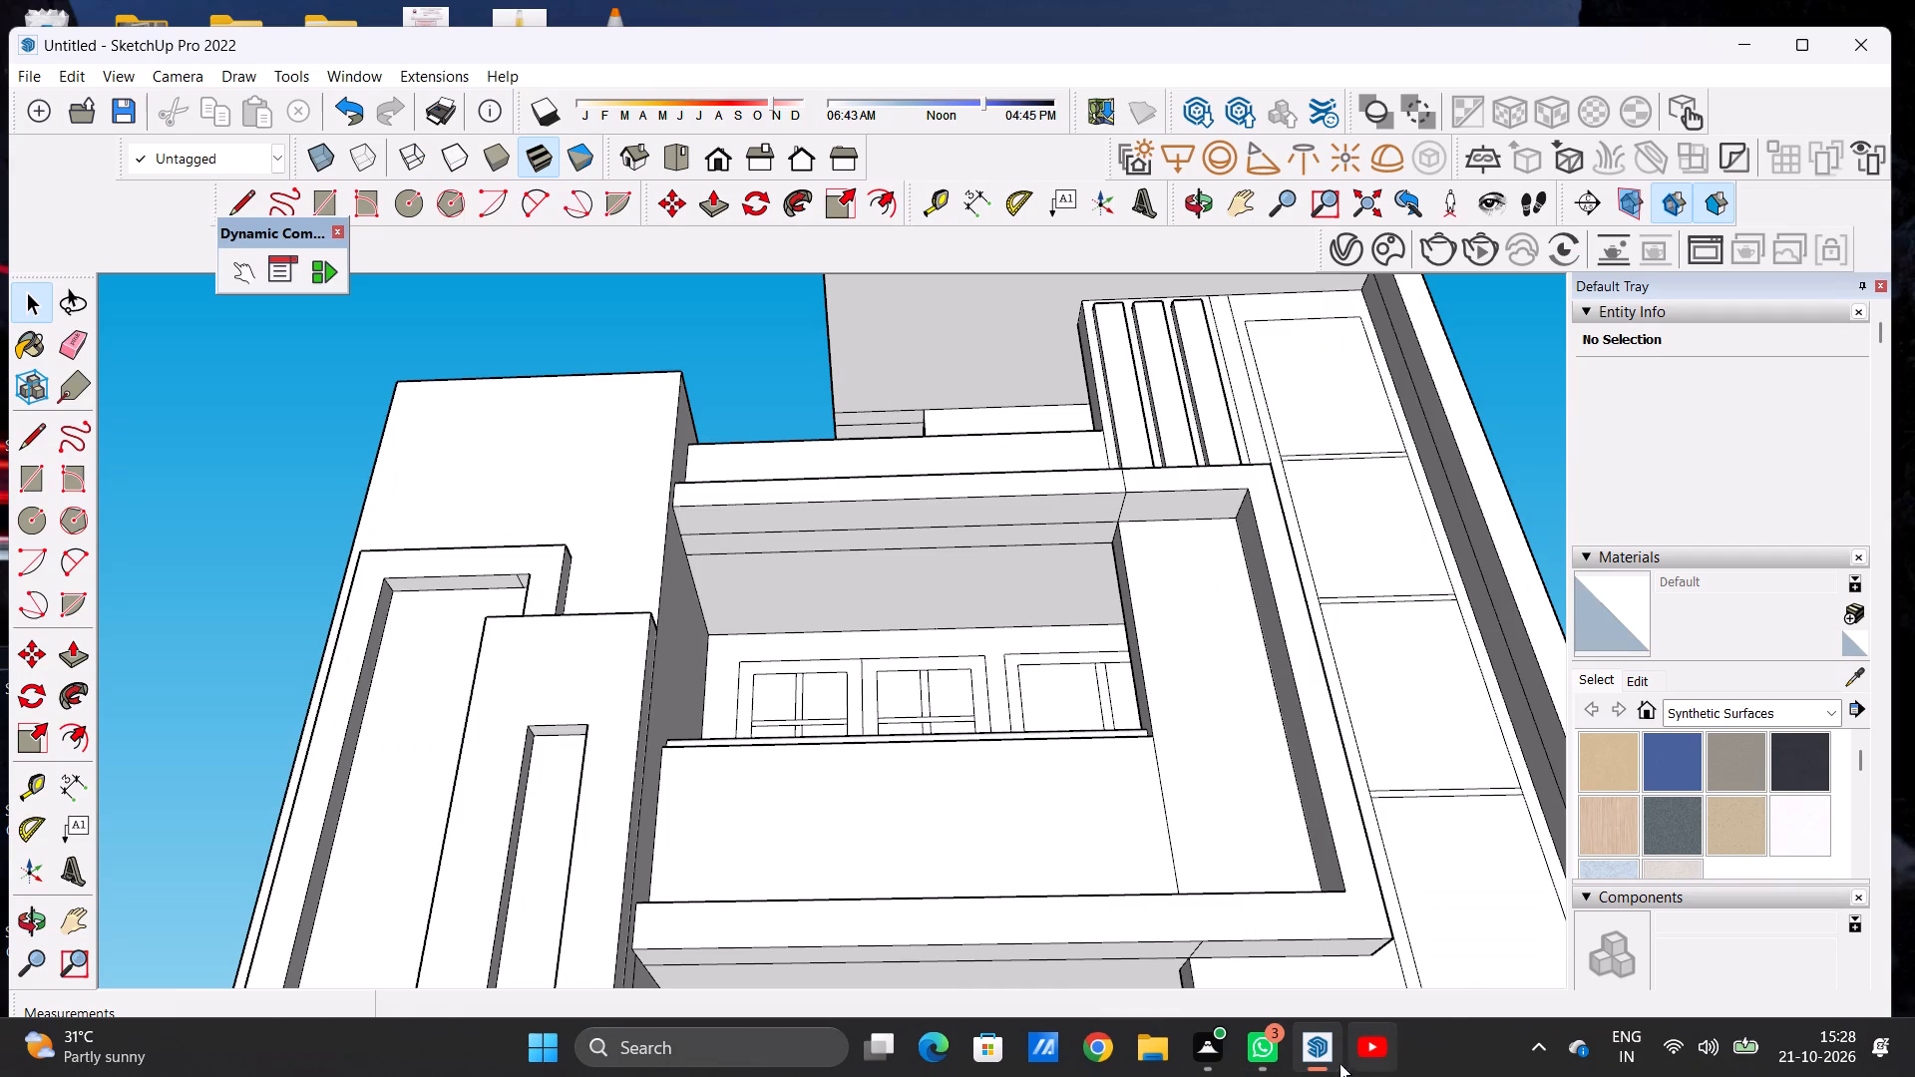
left_click(1294, 951)
scroll(936, 777, "down", 4)
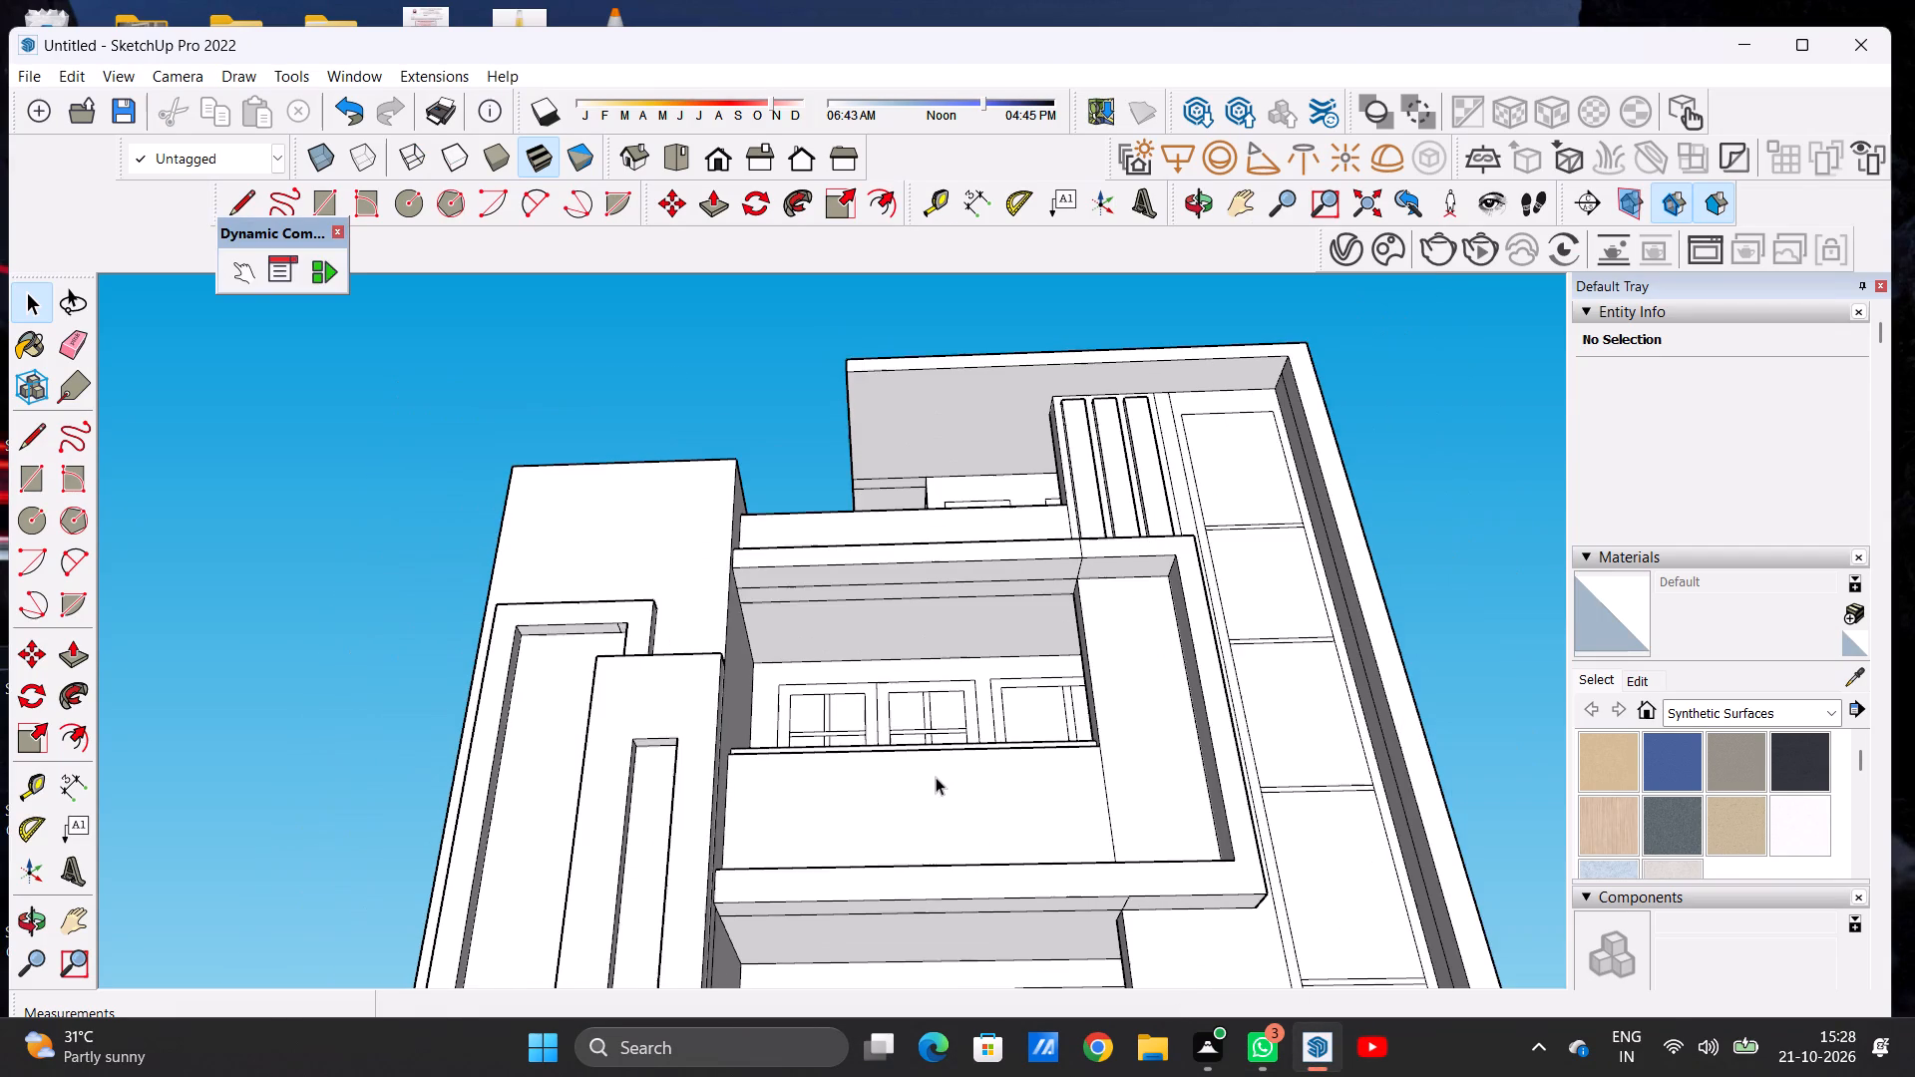
scroll(912, 605, "up", 4)
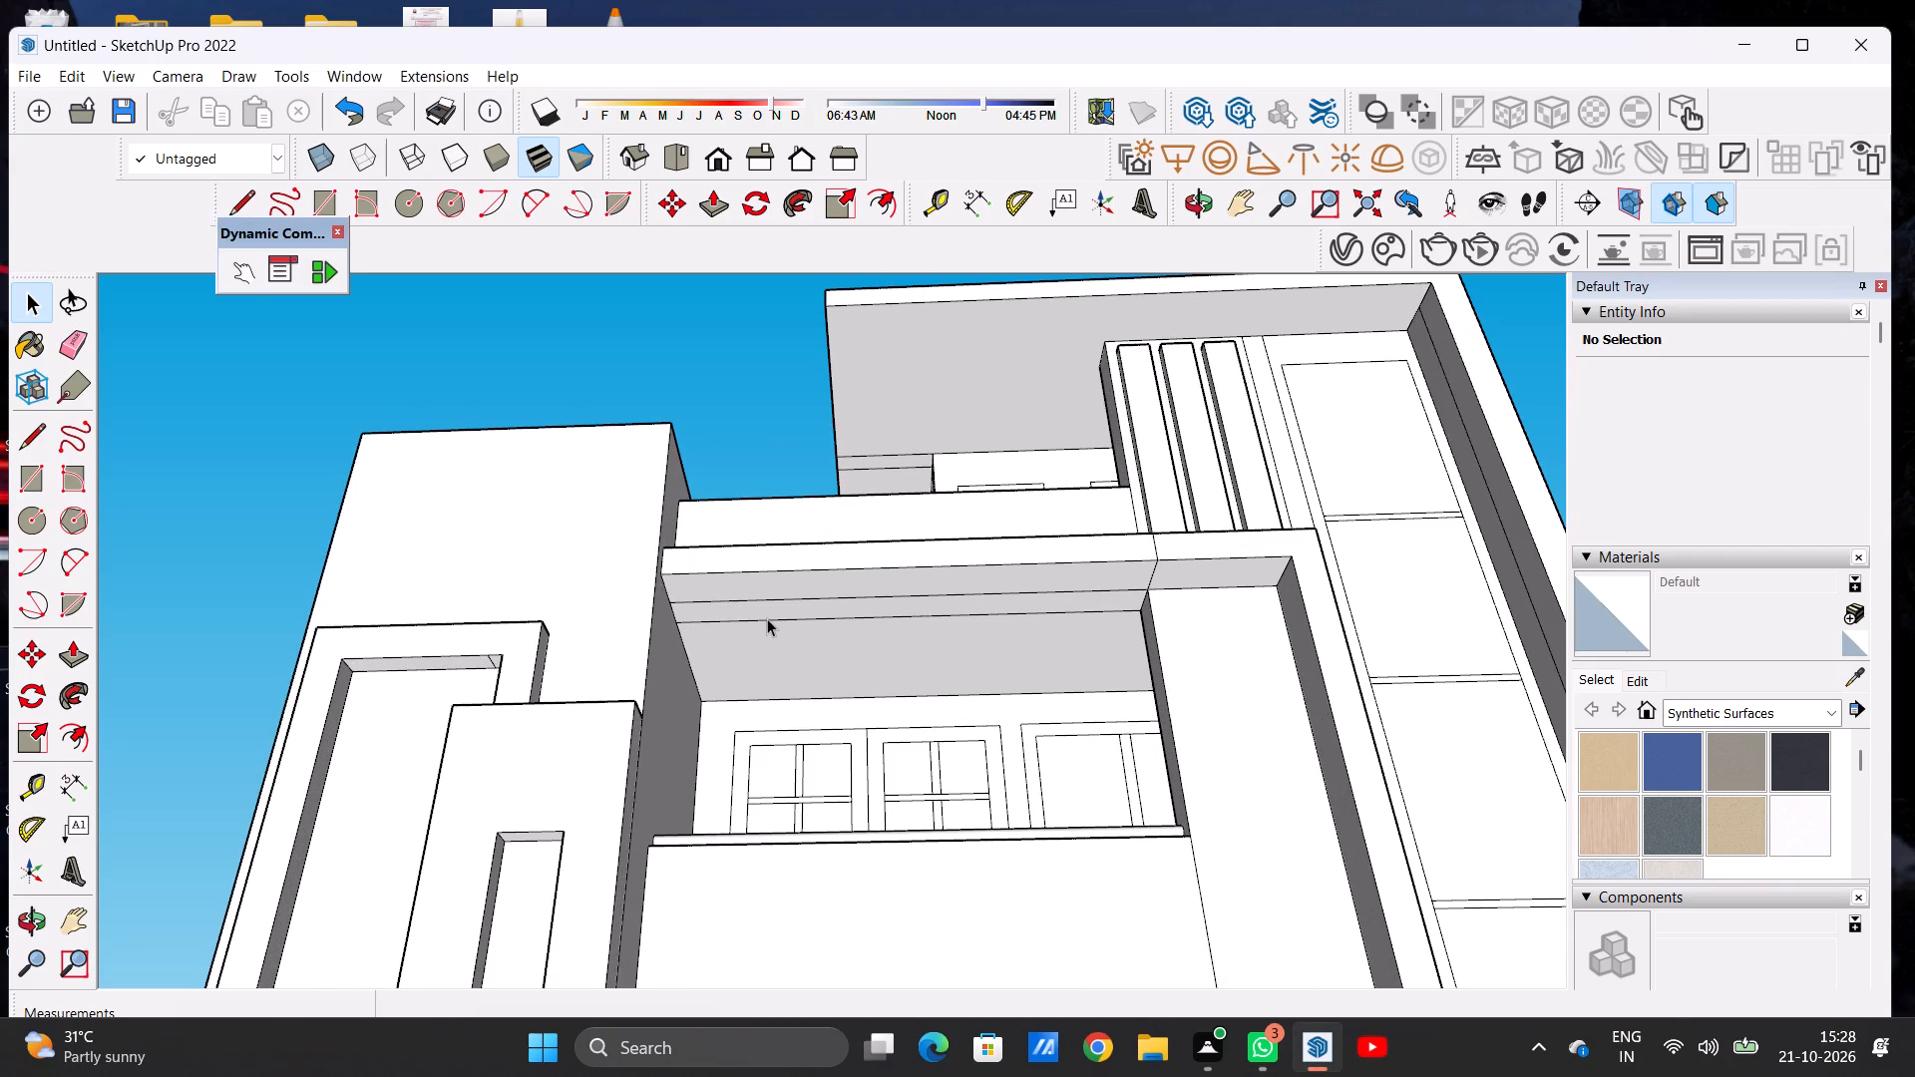
scroll(767, 618, "up", 2)
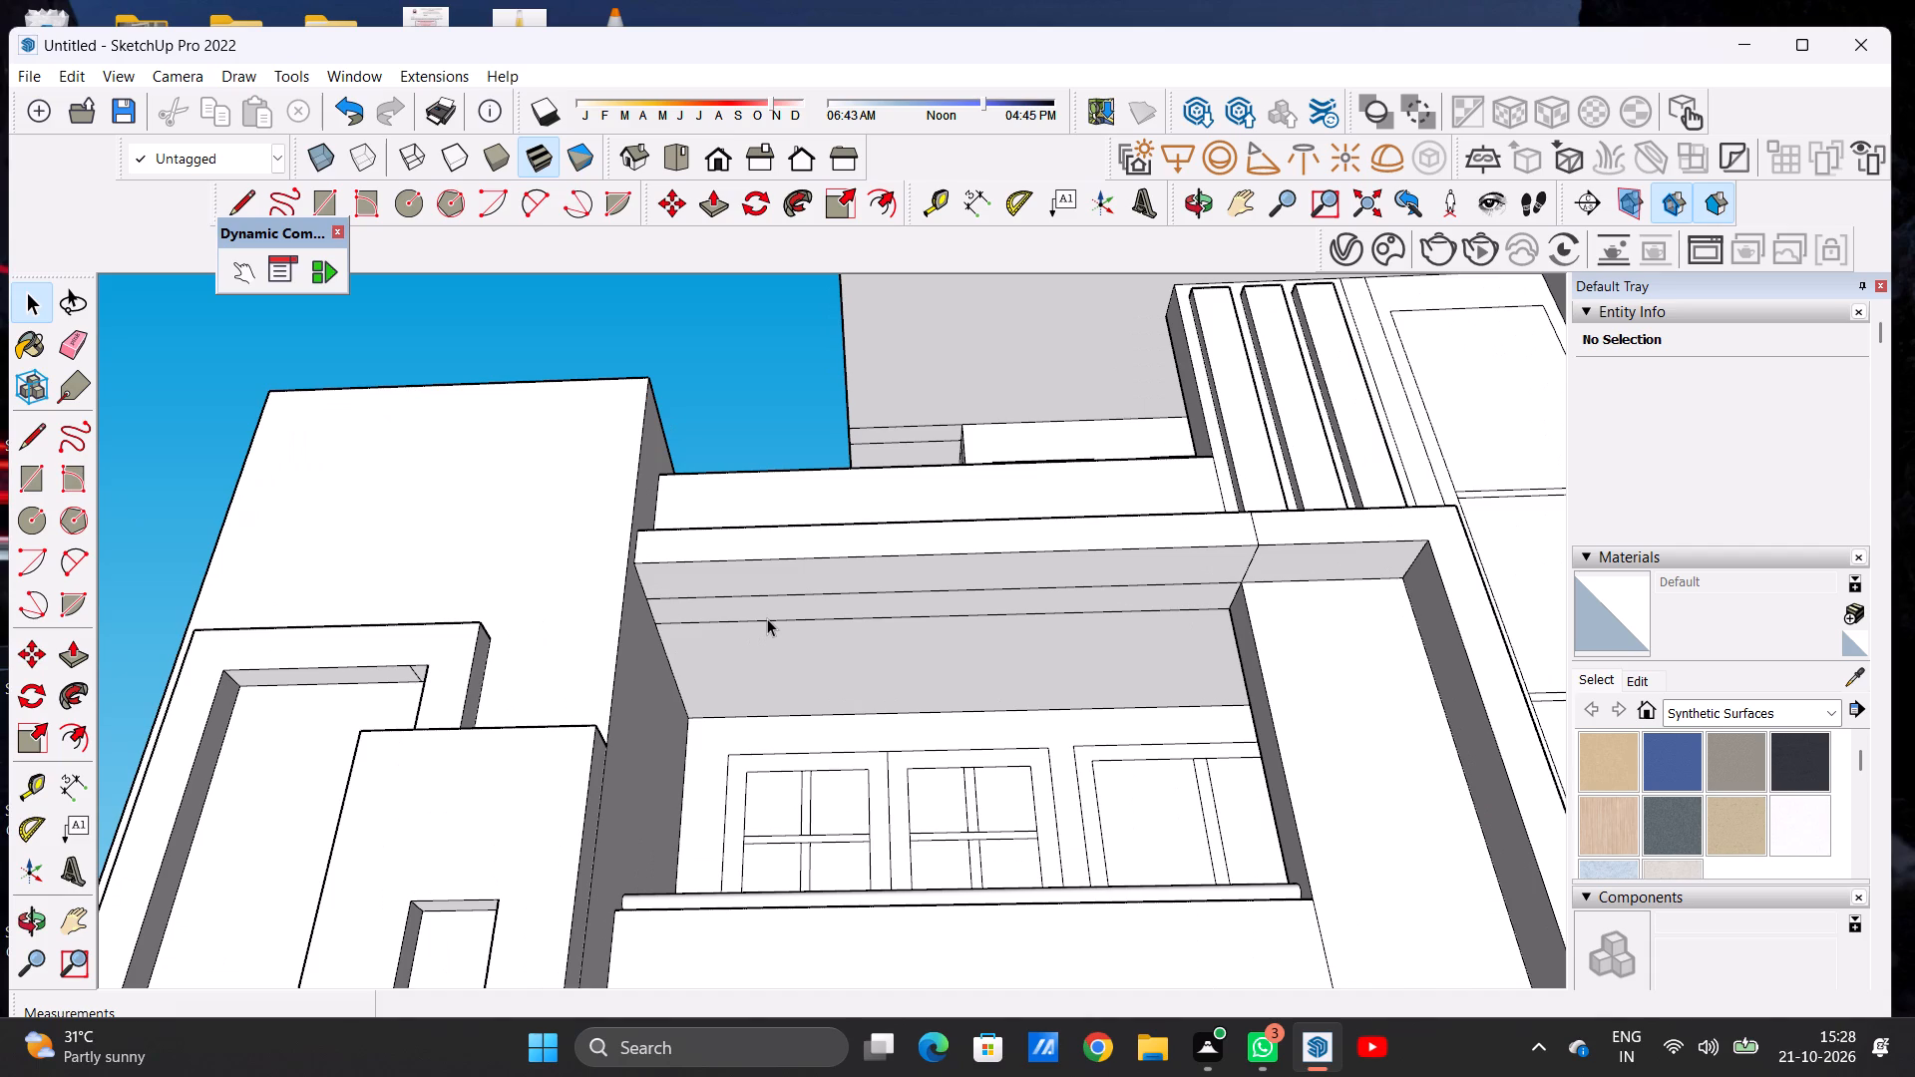
key("c")
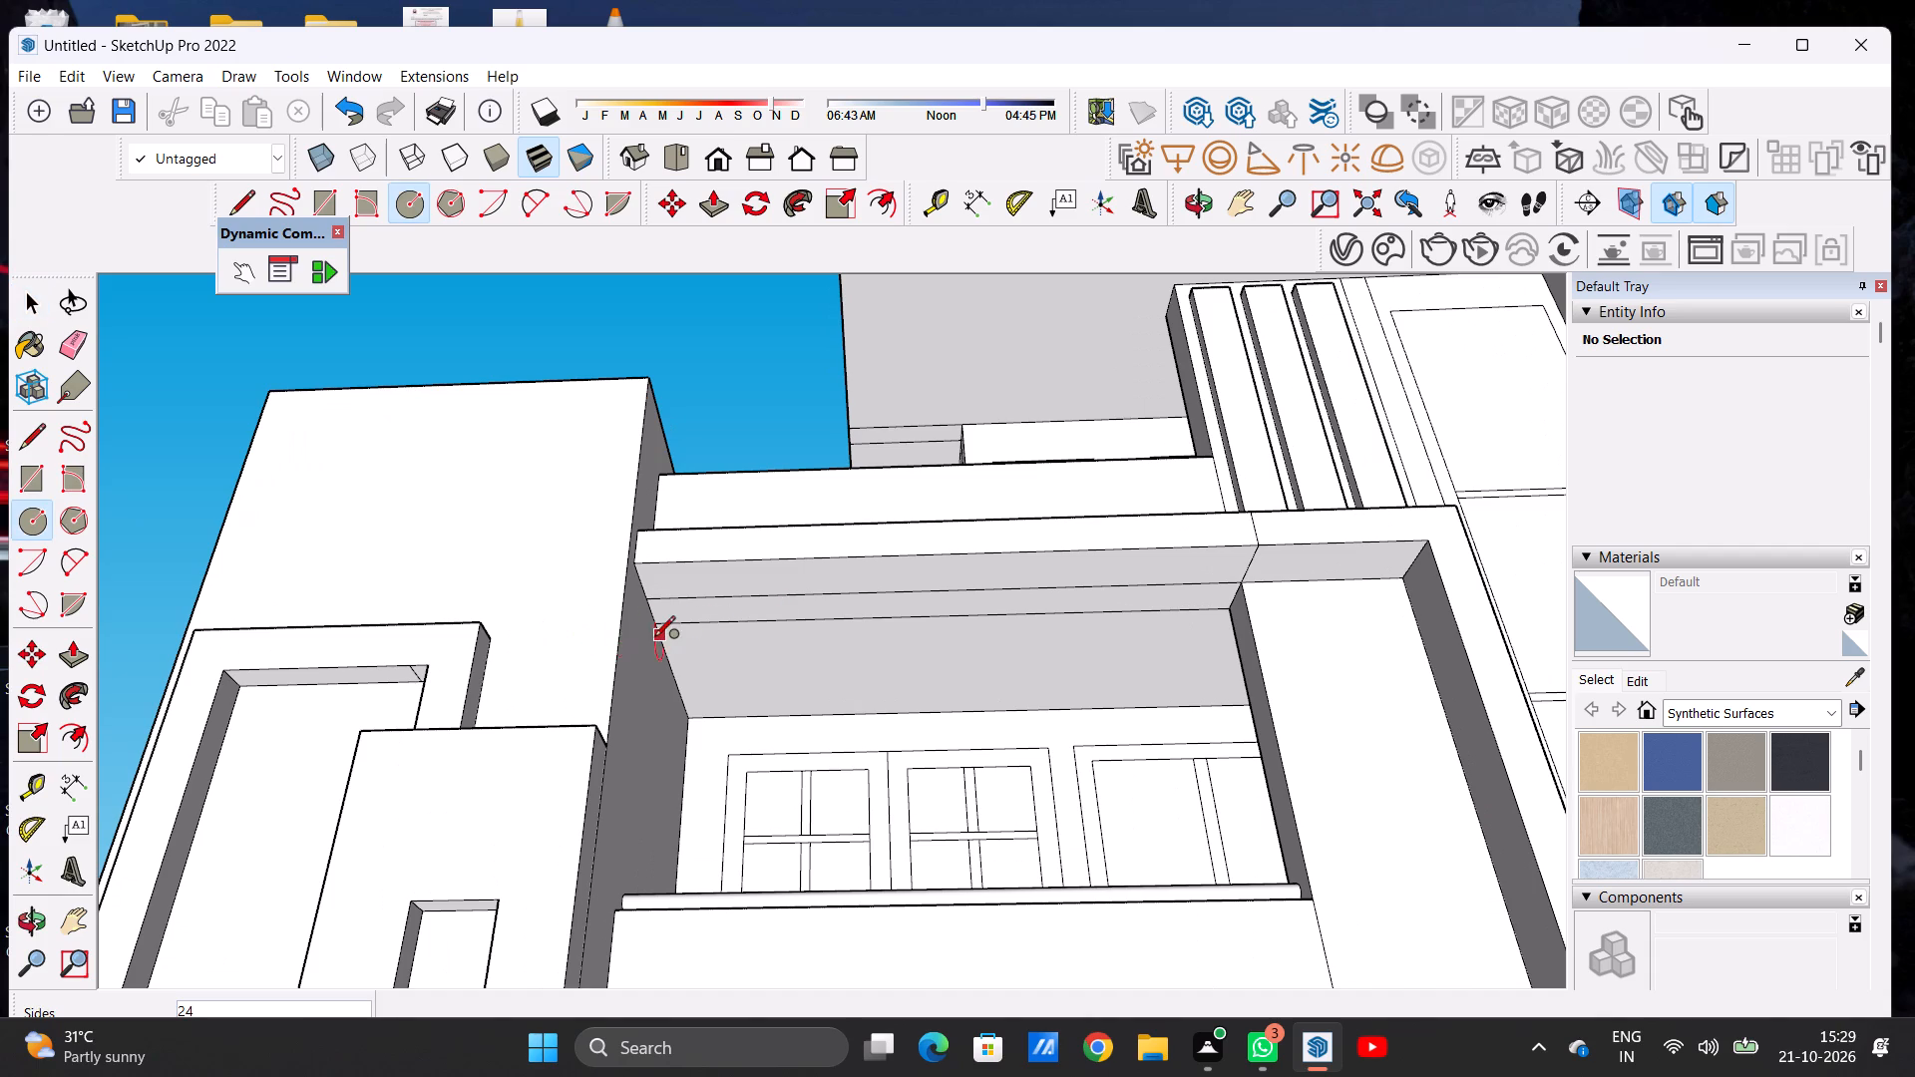
scroll(668, 643, "up", 5)
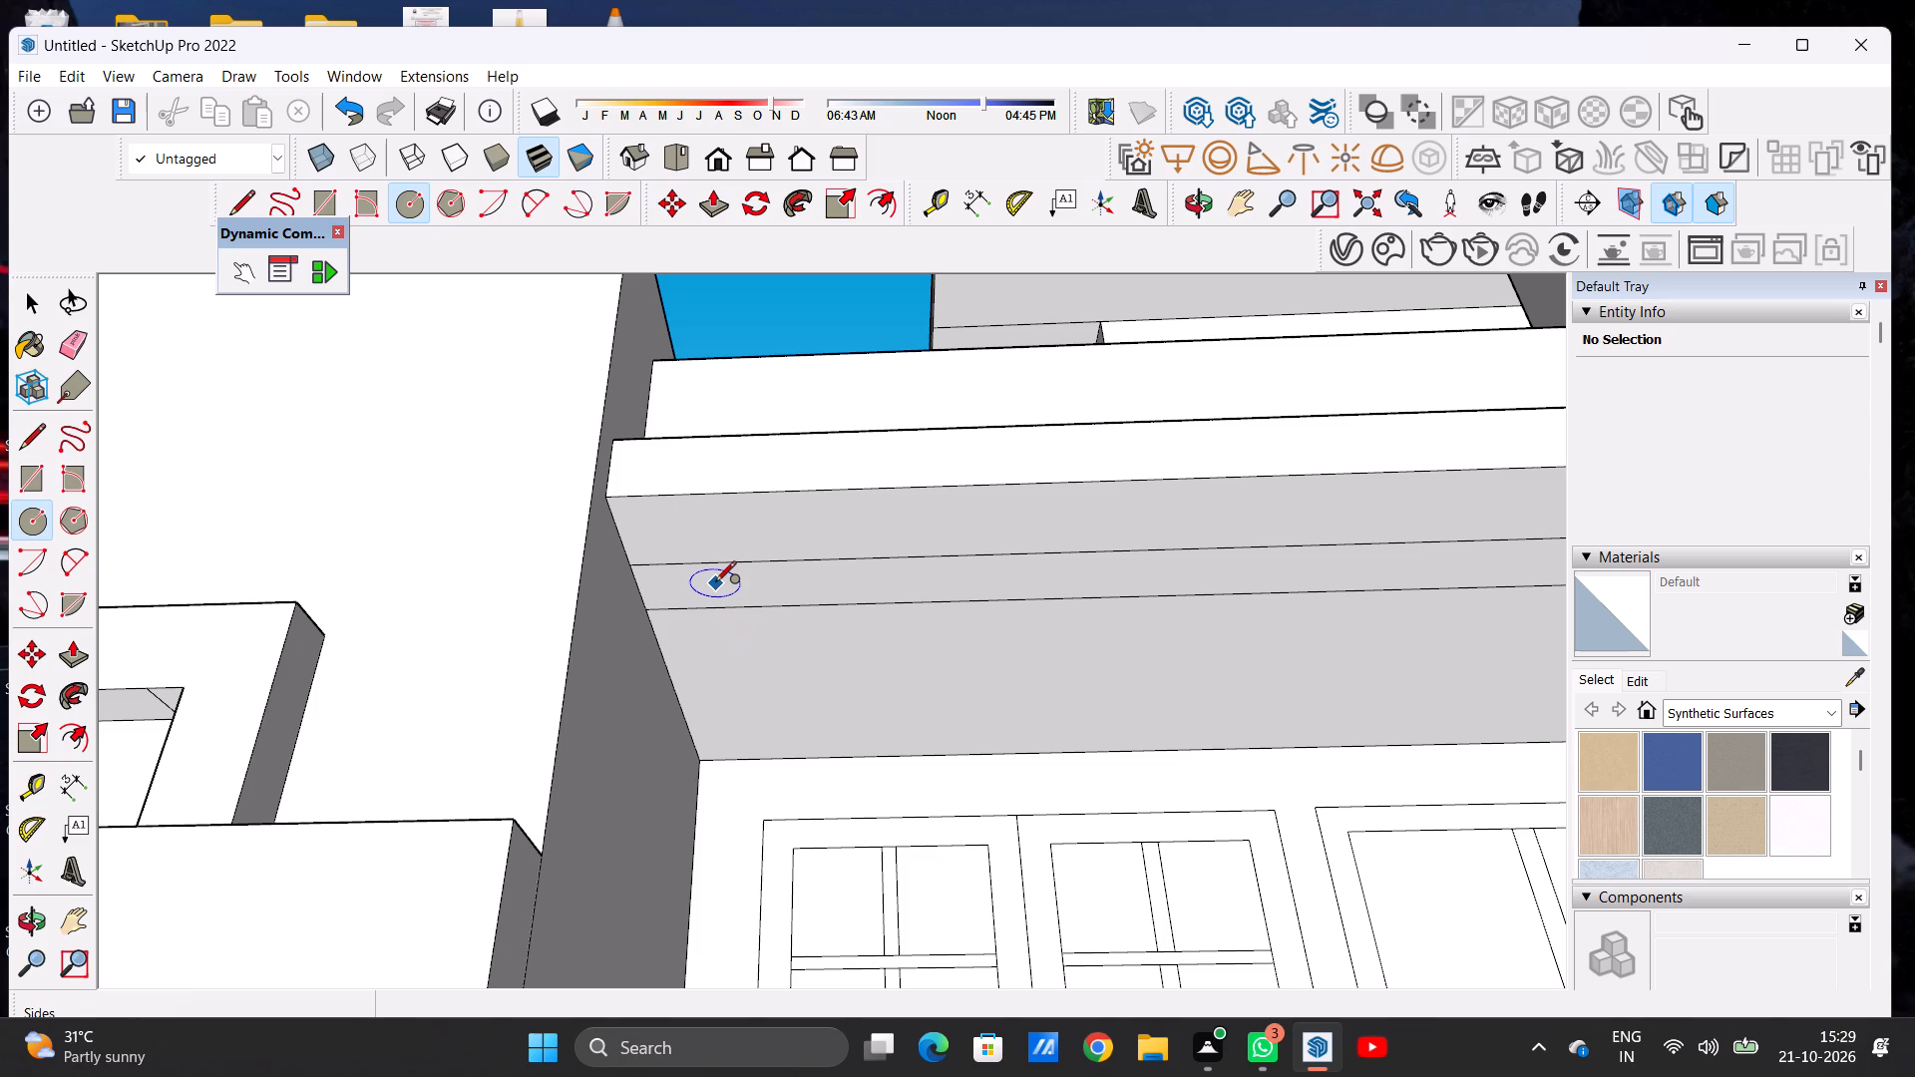
key("space")
type("e")
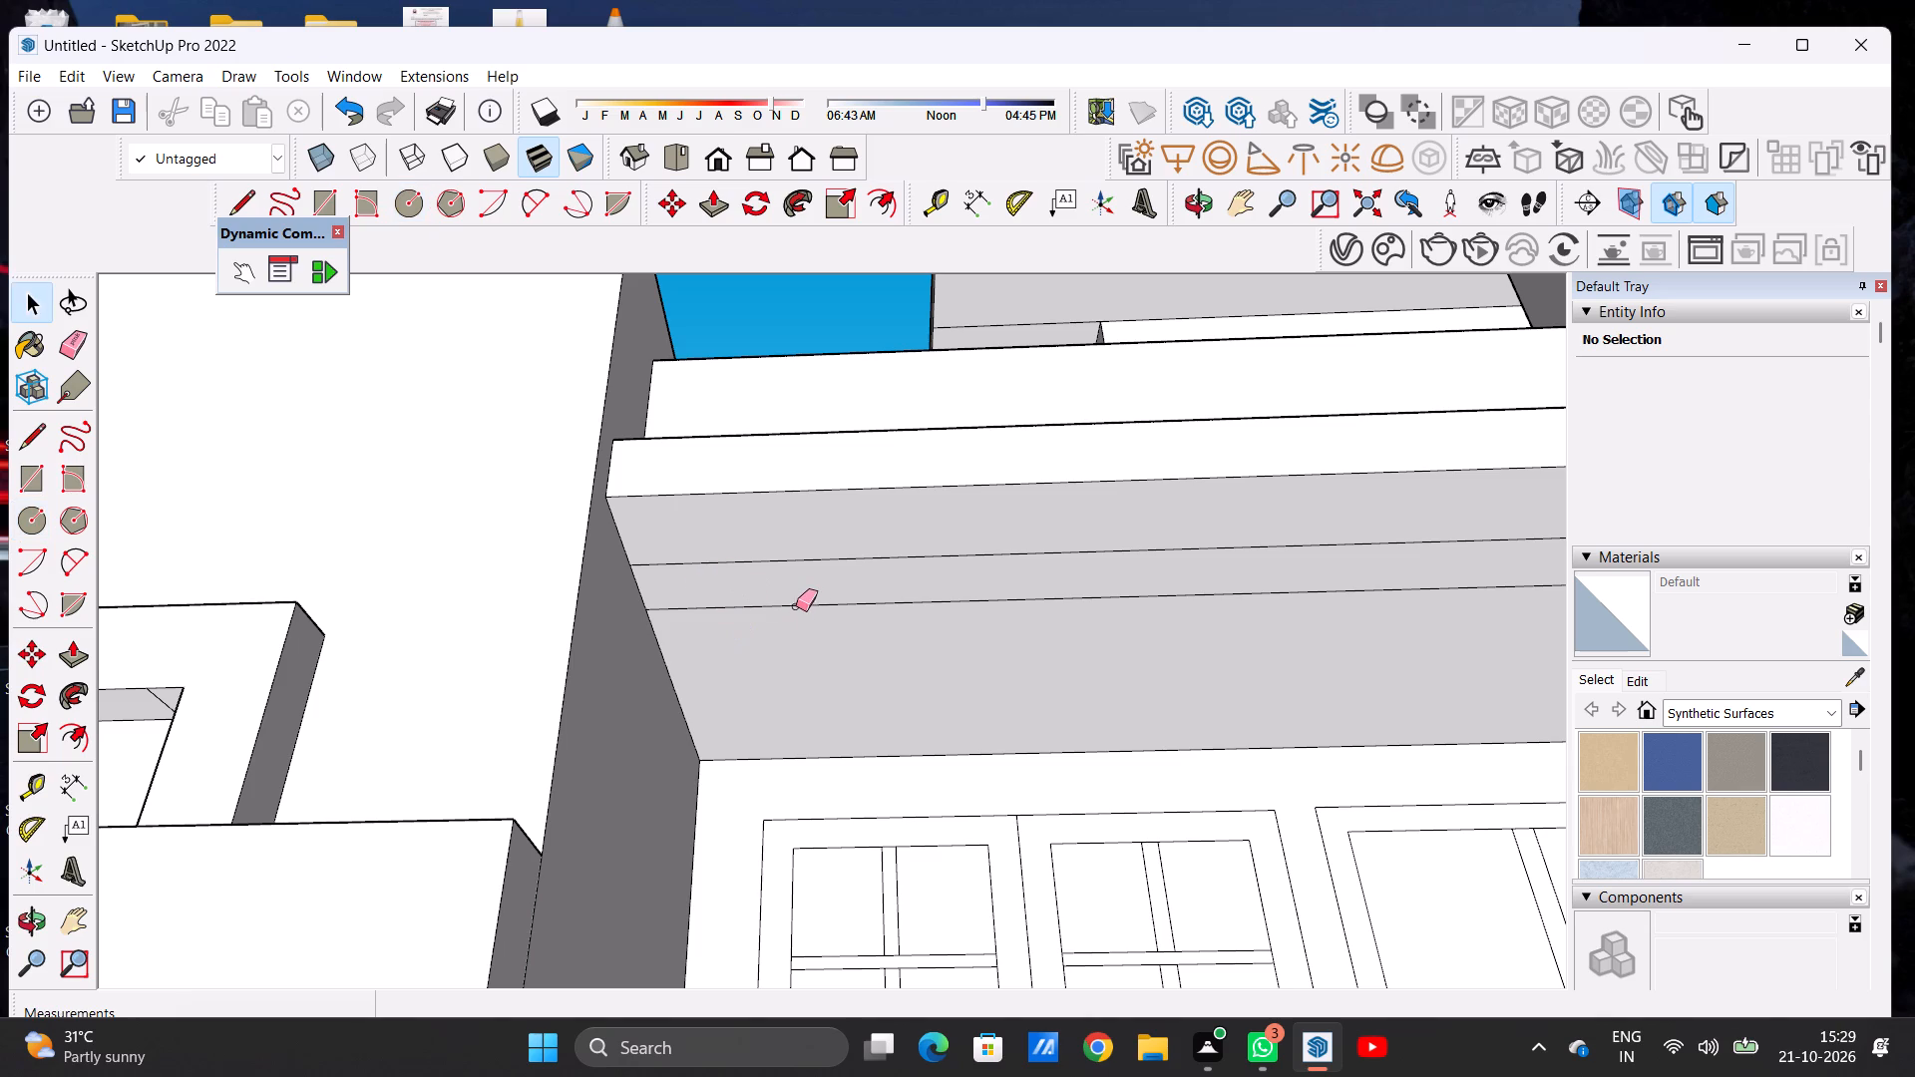
left_click(796, 604)
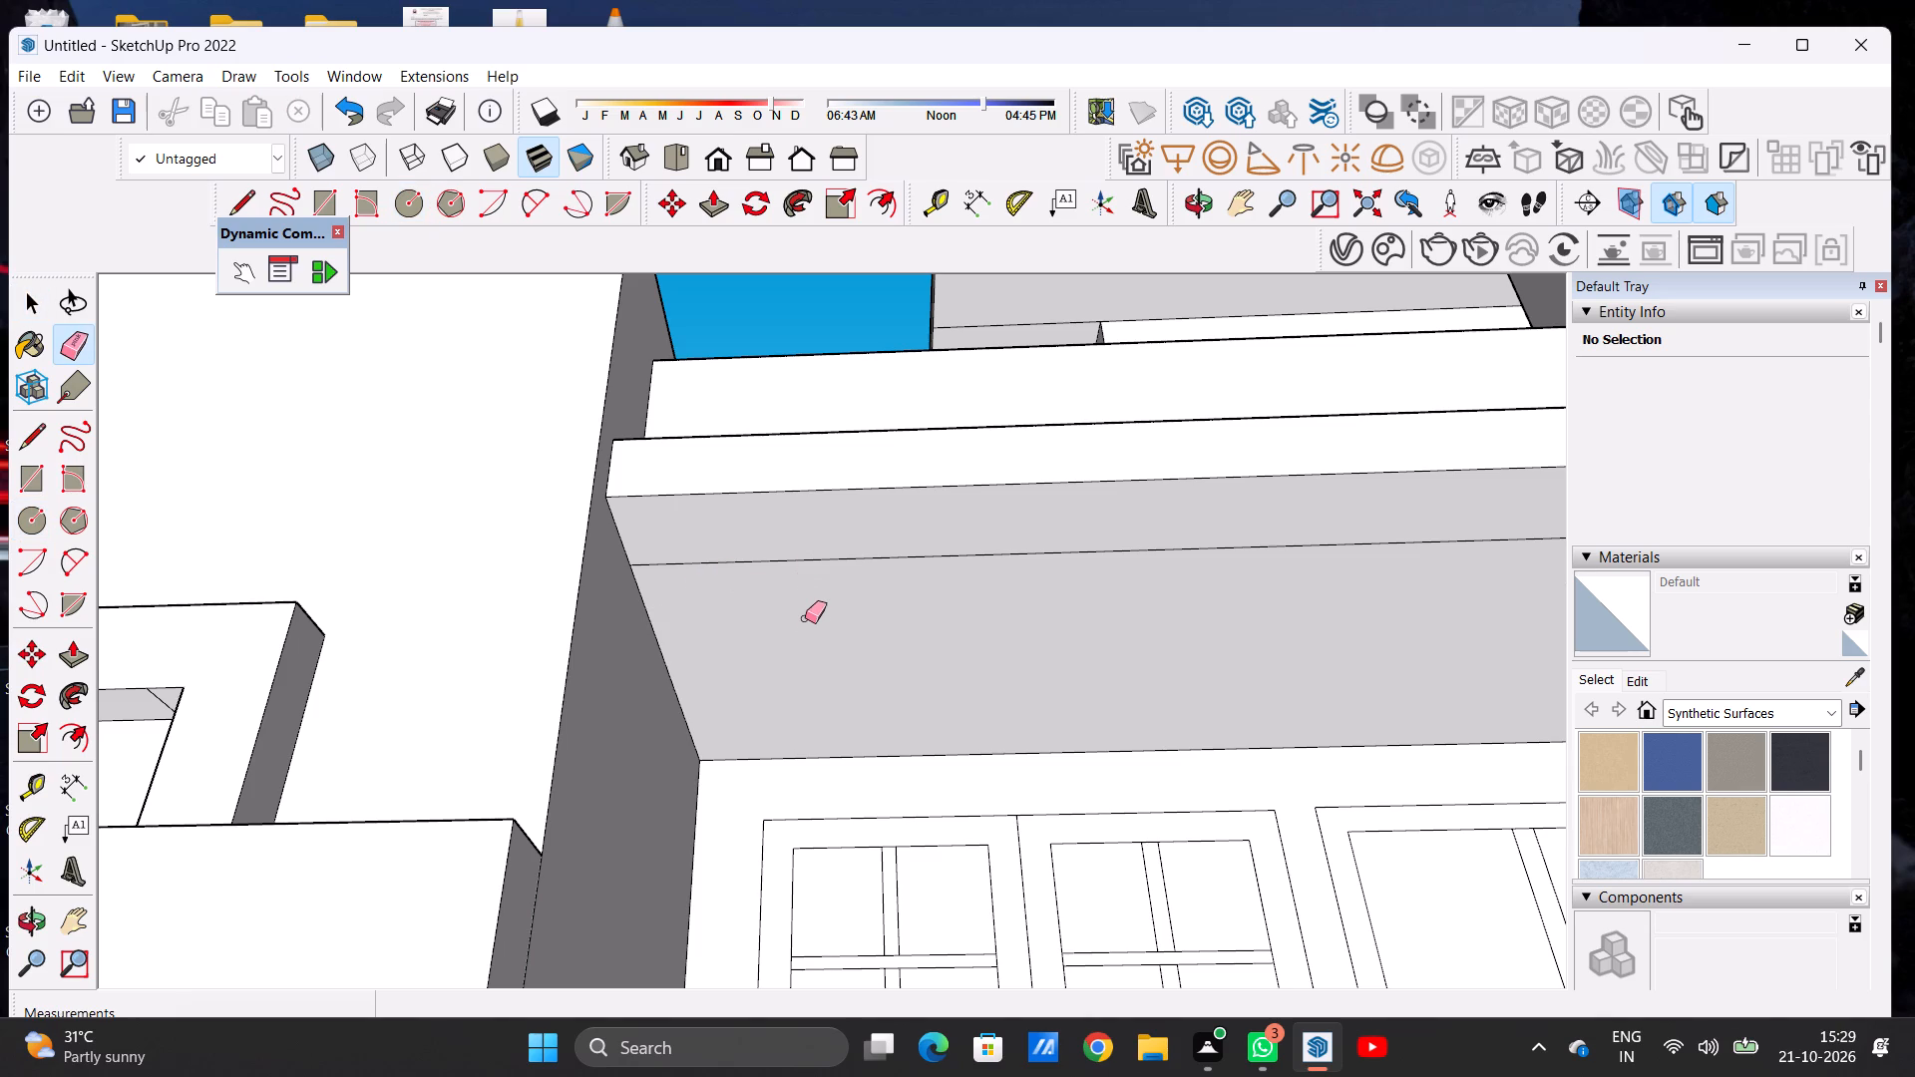
key("space")
Draw a circle of about 6 1/8" radius on the upper balcony ceiling, near its left end.
scroll(821, 633, "down", 8)
middle_click_drag(858, 630, 862, 878)
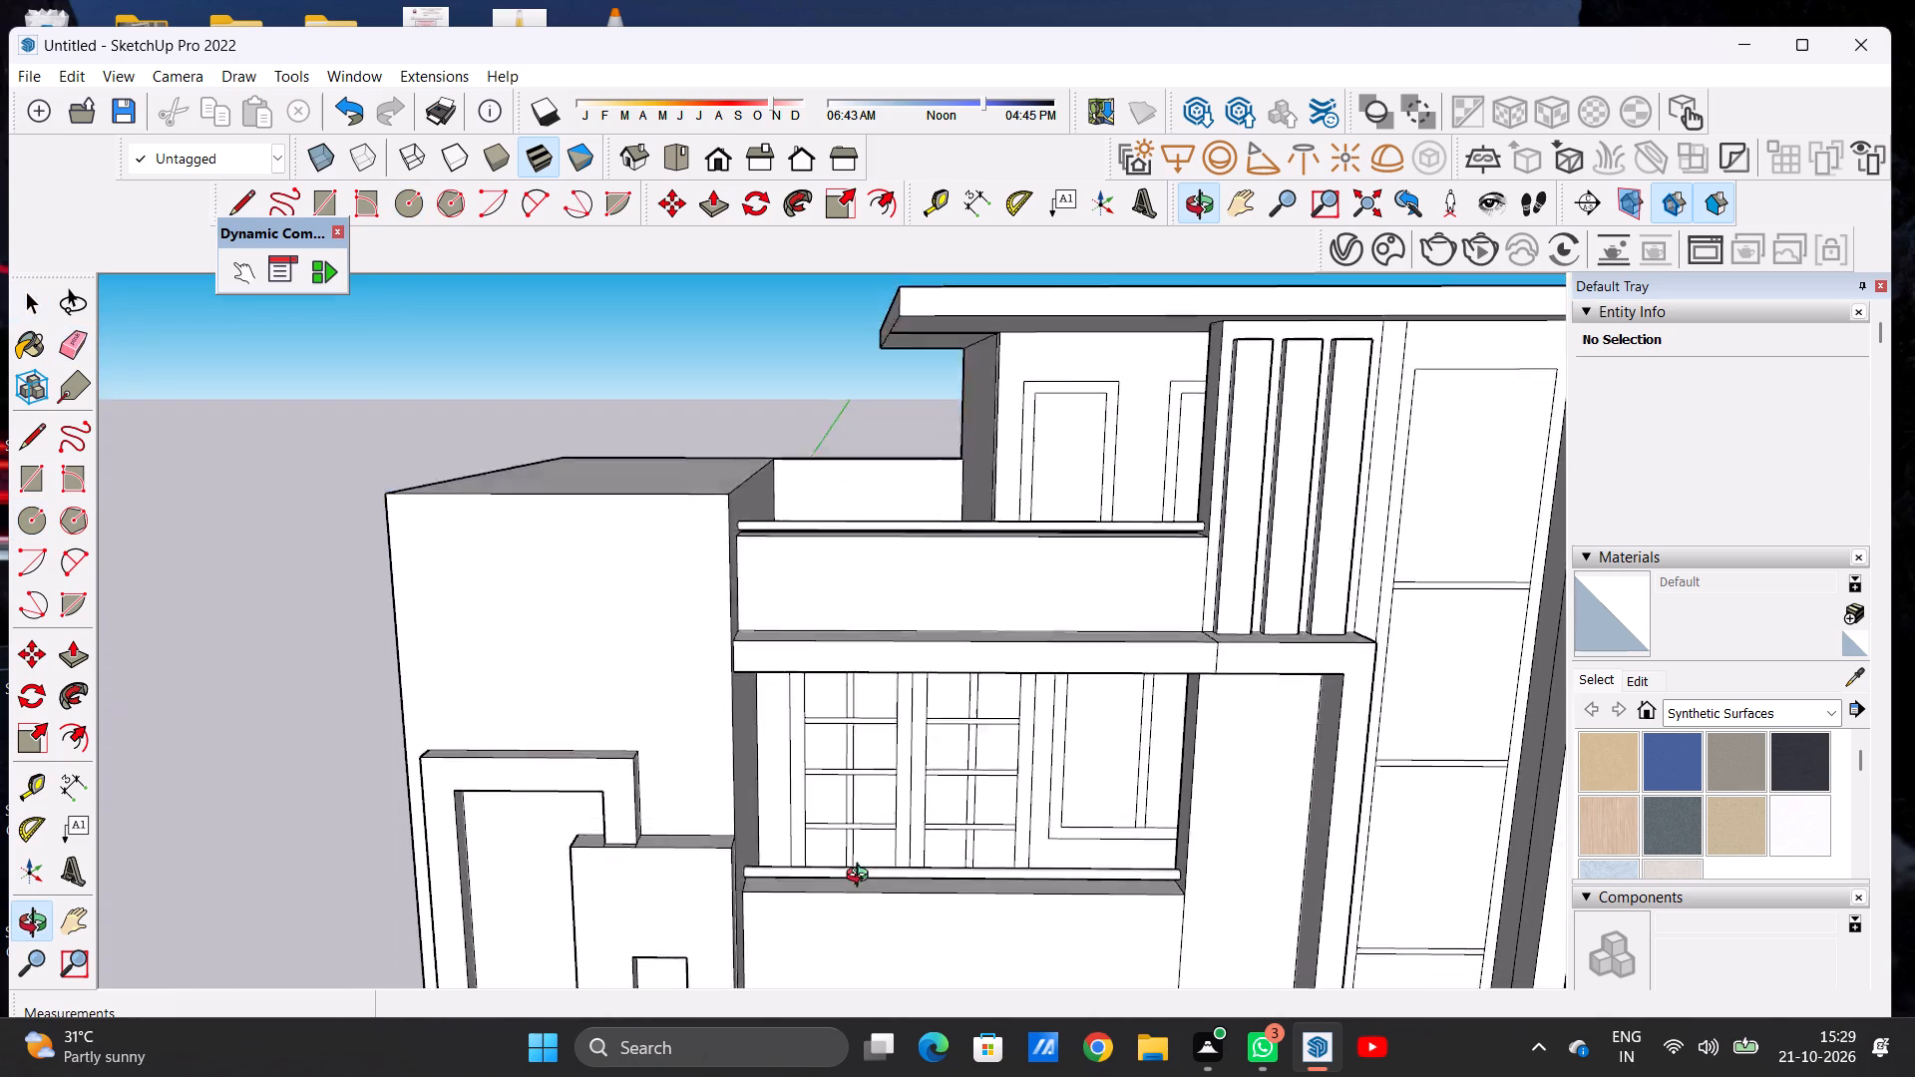
middle_click_drag(862, 878, 906, 523)
middle_click_drag(906, 523, 830, 605)
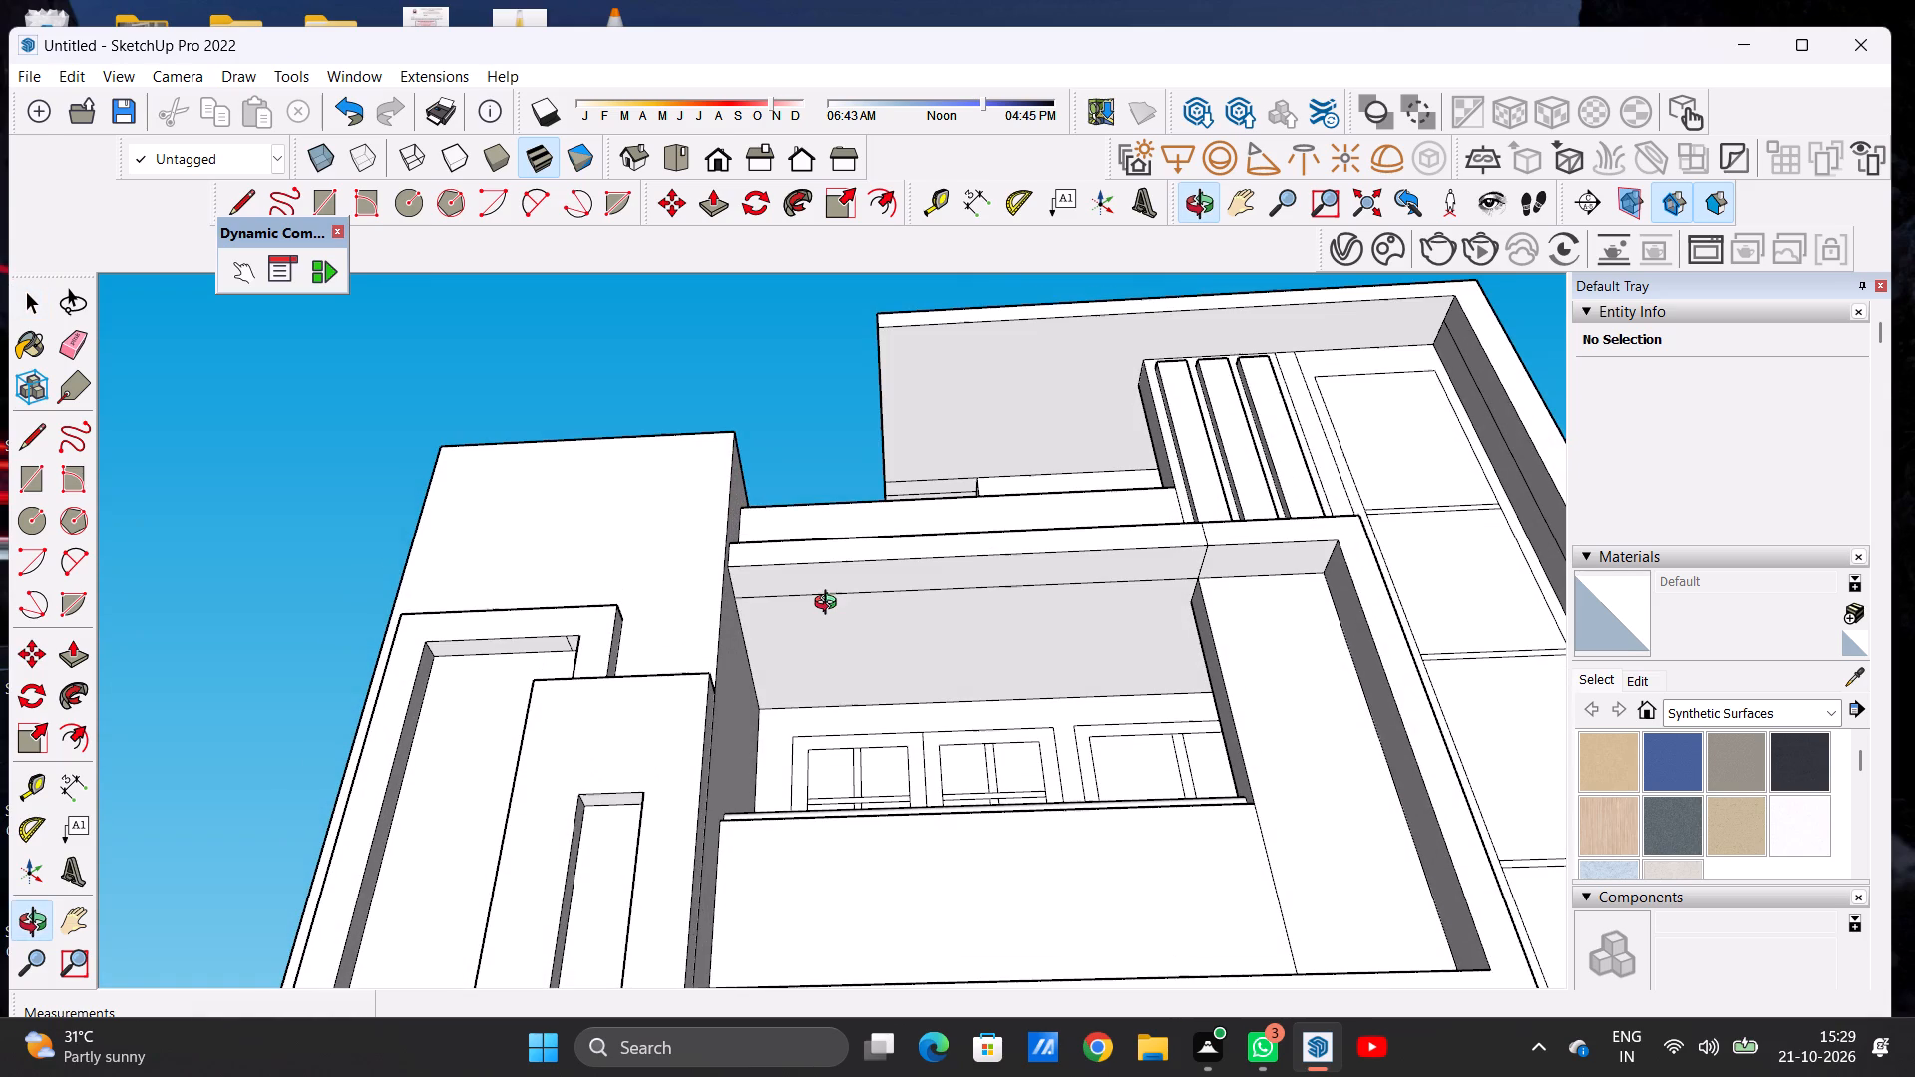
middle_click_drag(830, 605, 830, 584)
scroll(806, 689, "up", 5)
middle_click(845, 623)
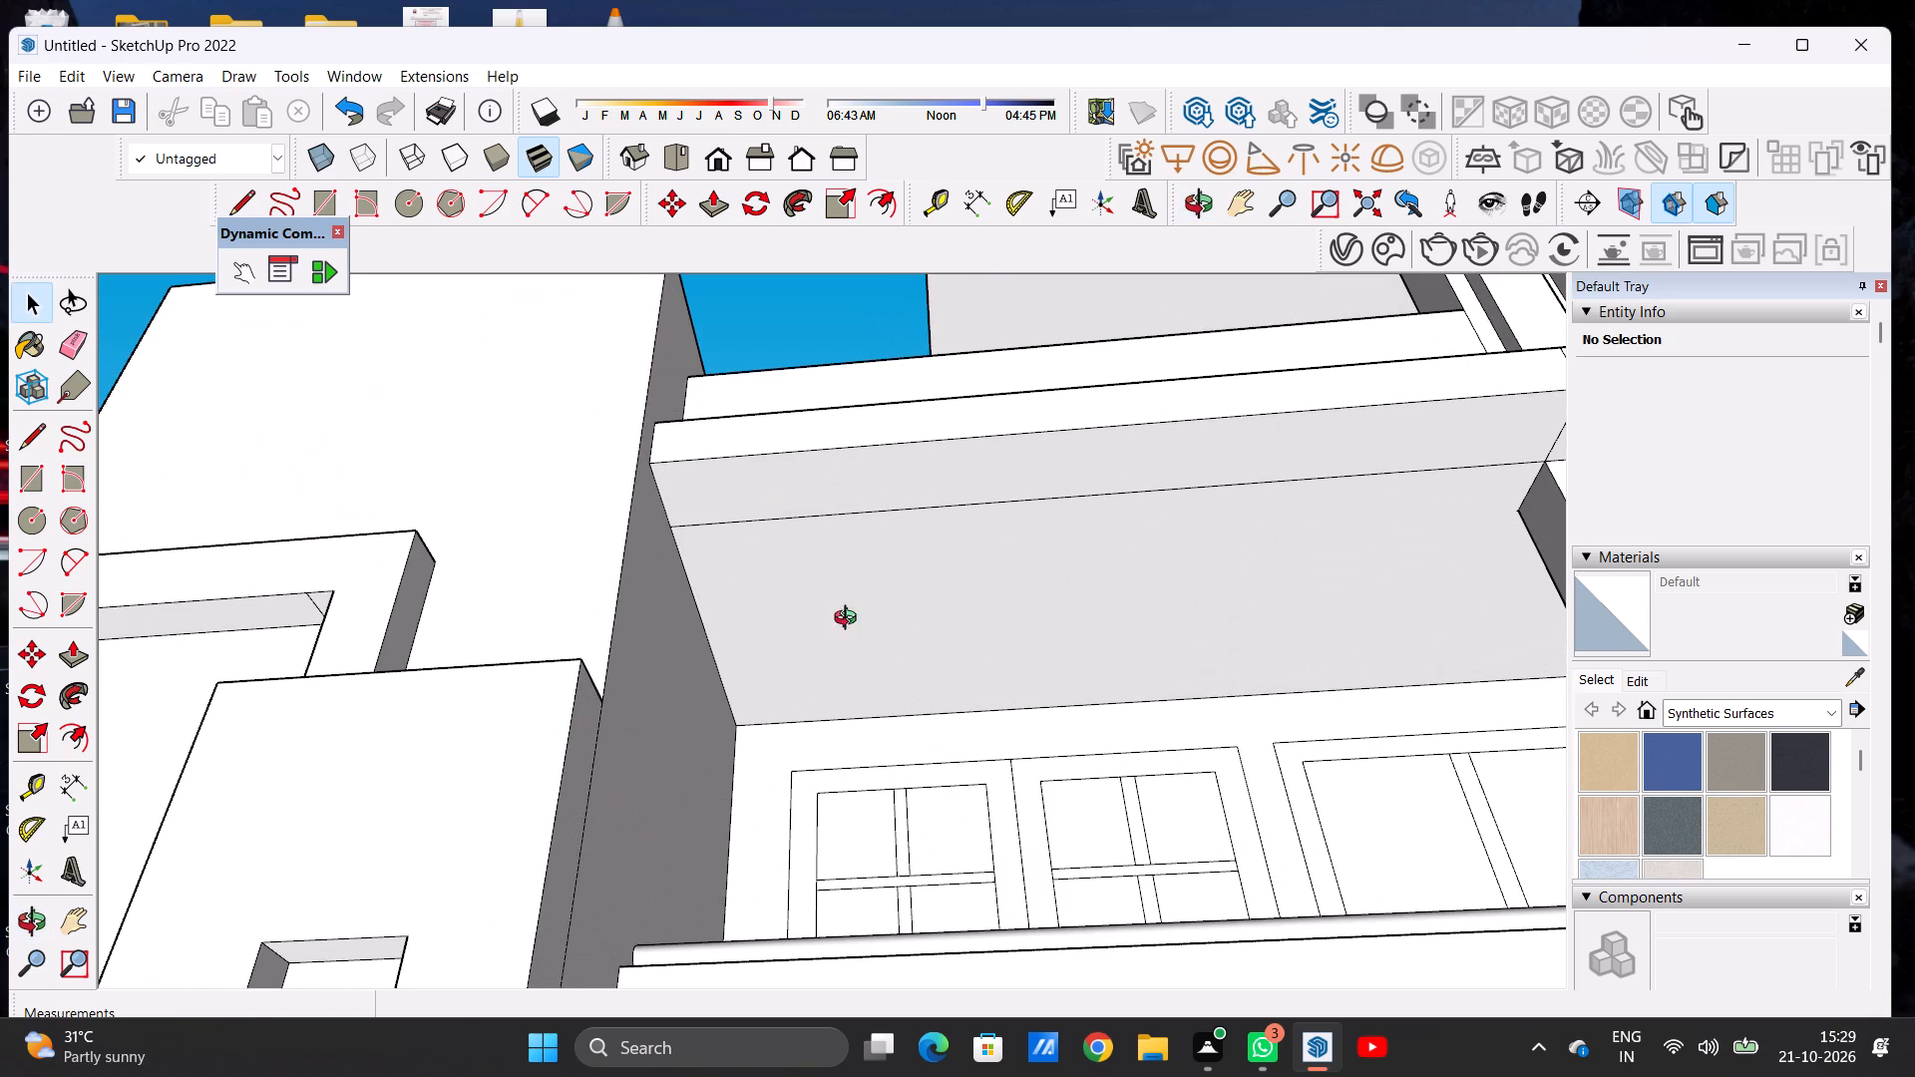
scroll(850, 620, "down", 5)
scroll(877, 588, "up", 2)
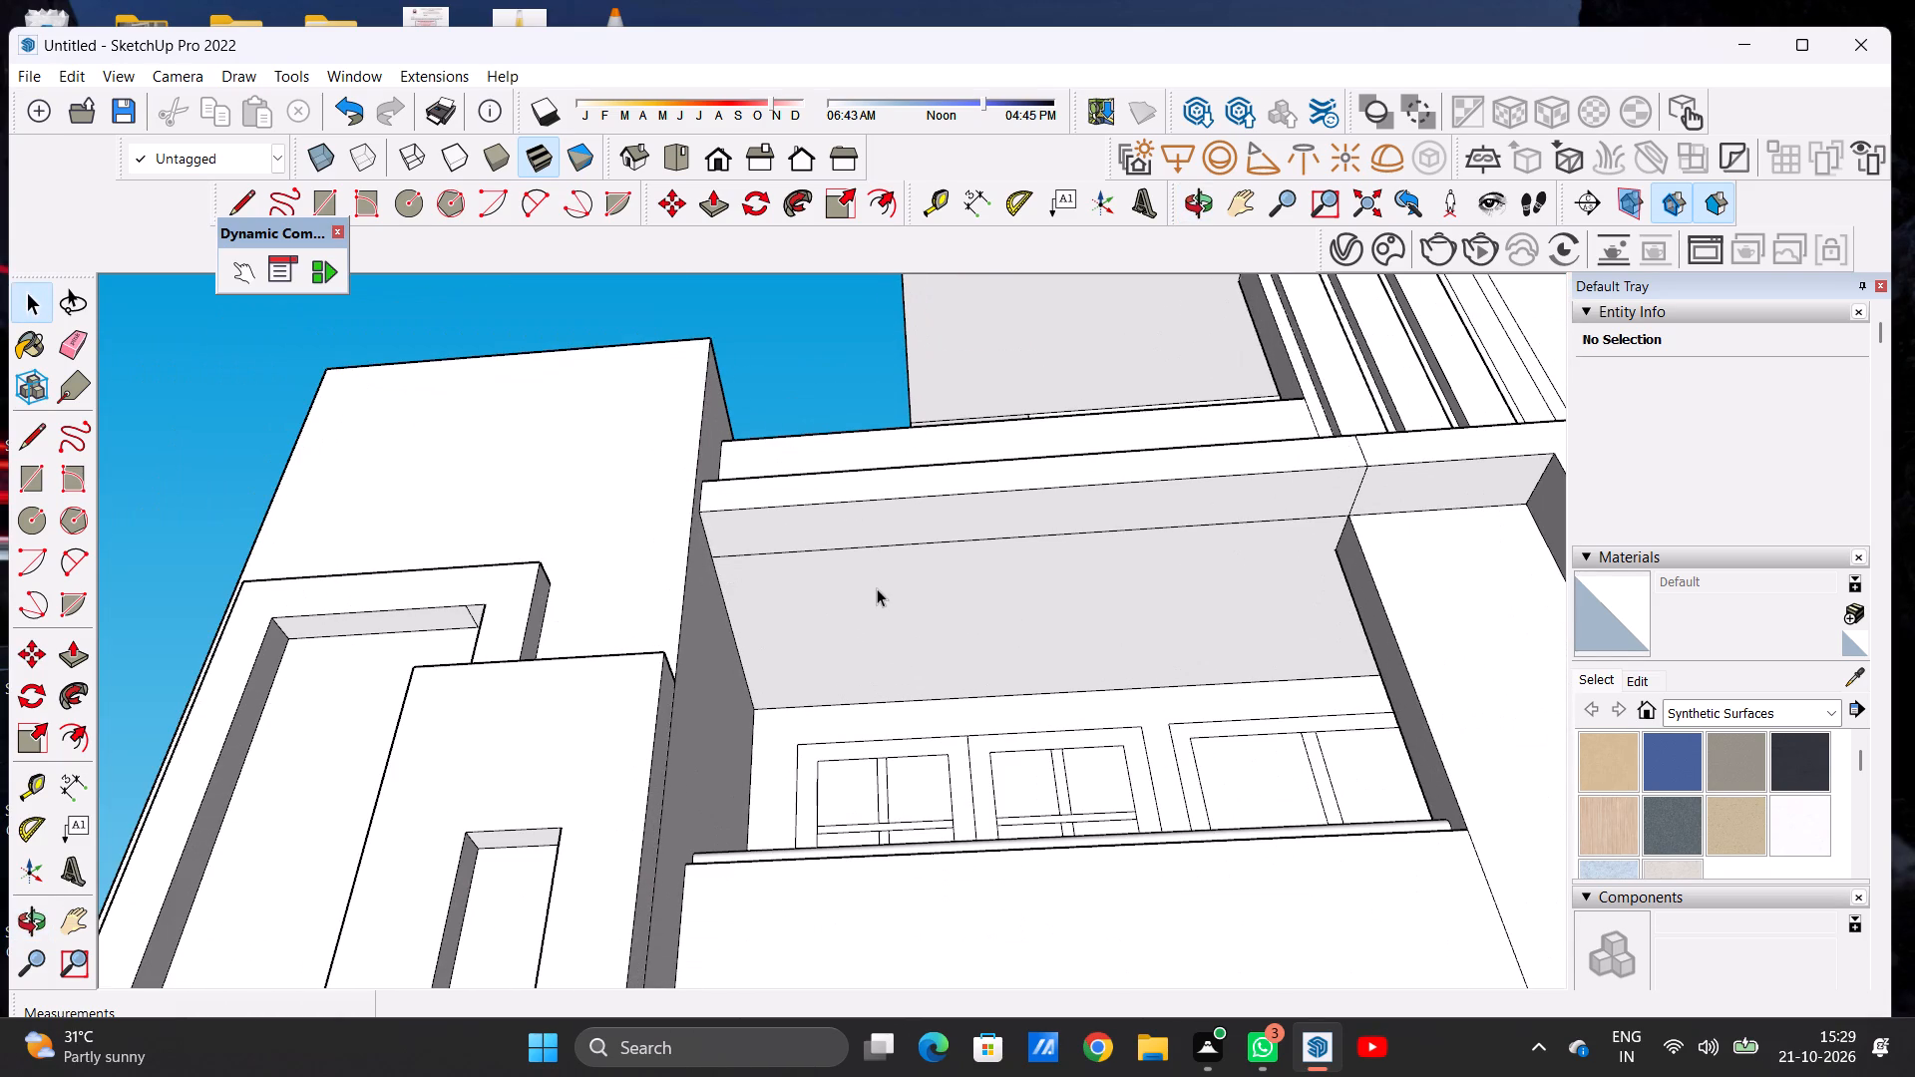
key("c")
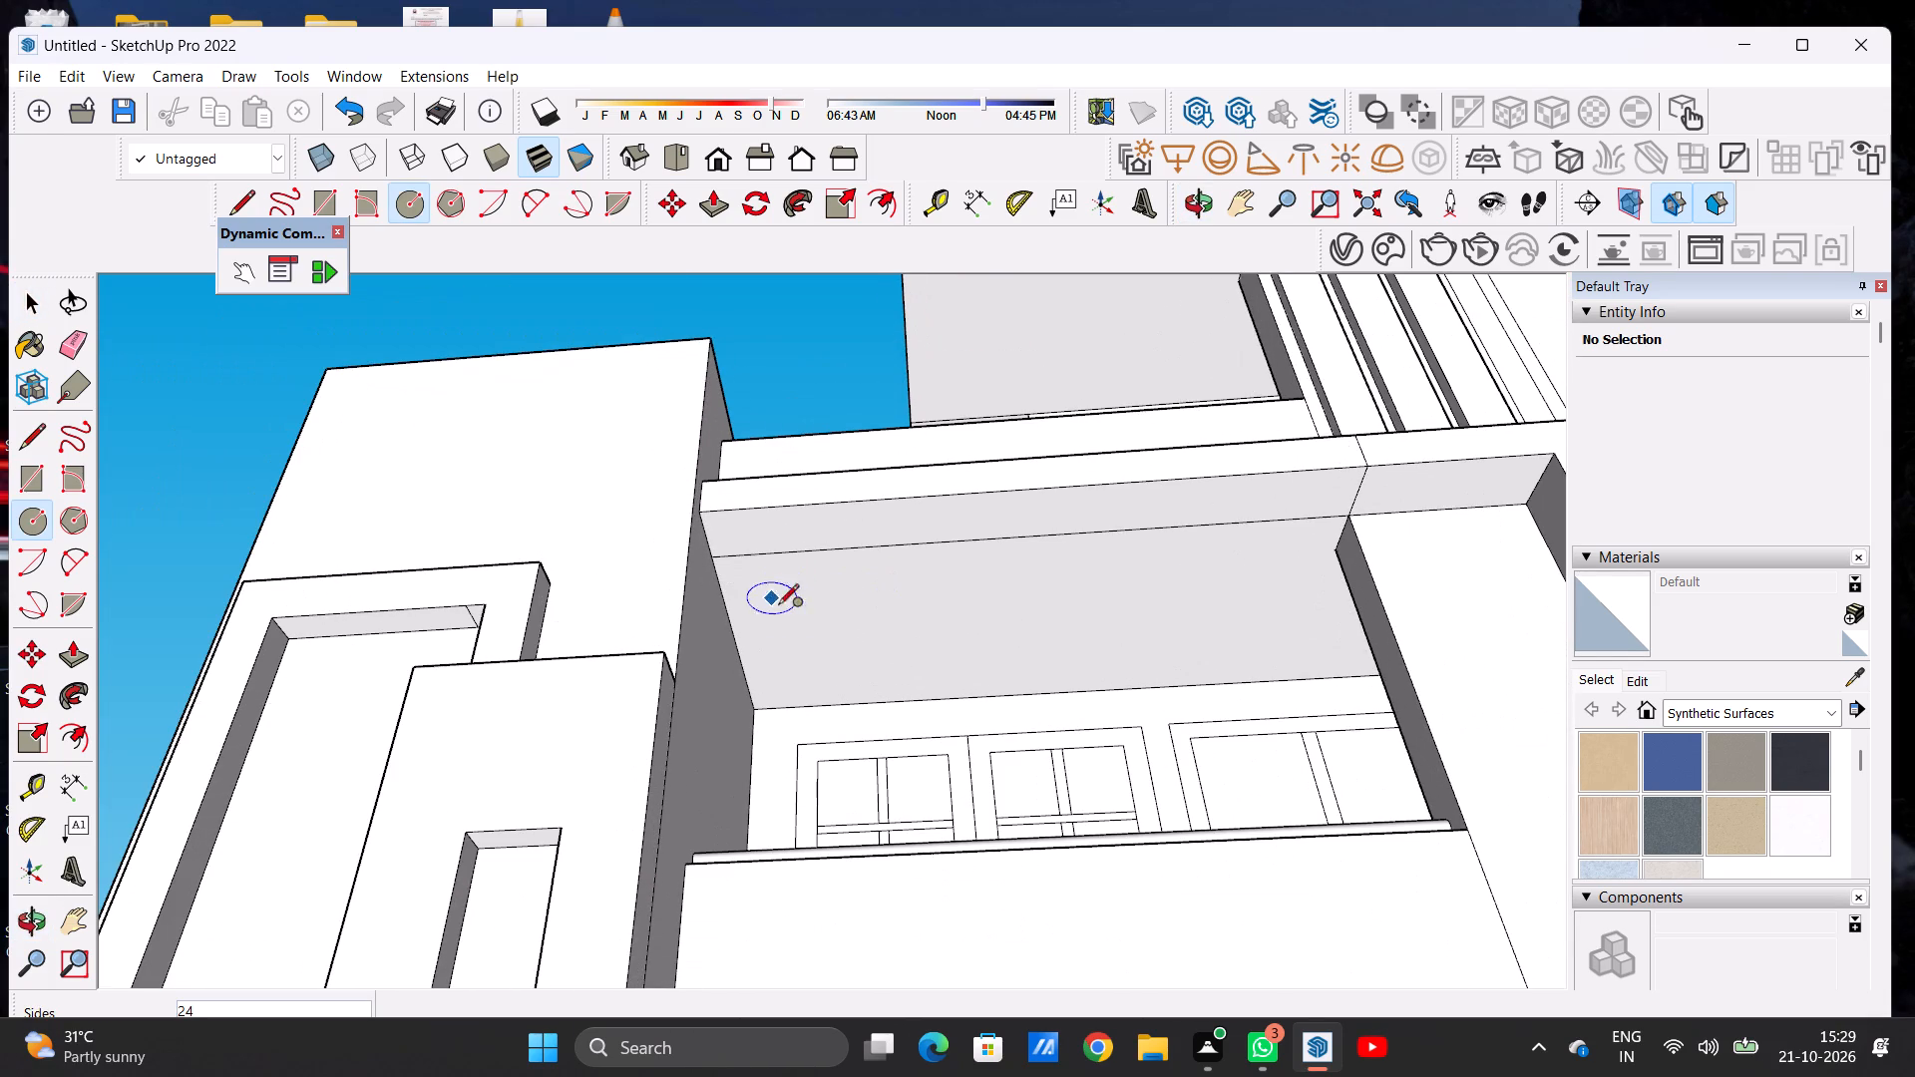
left_click(782, 604)
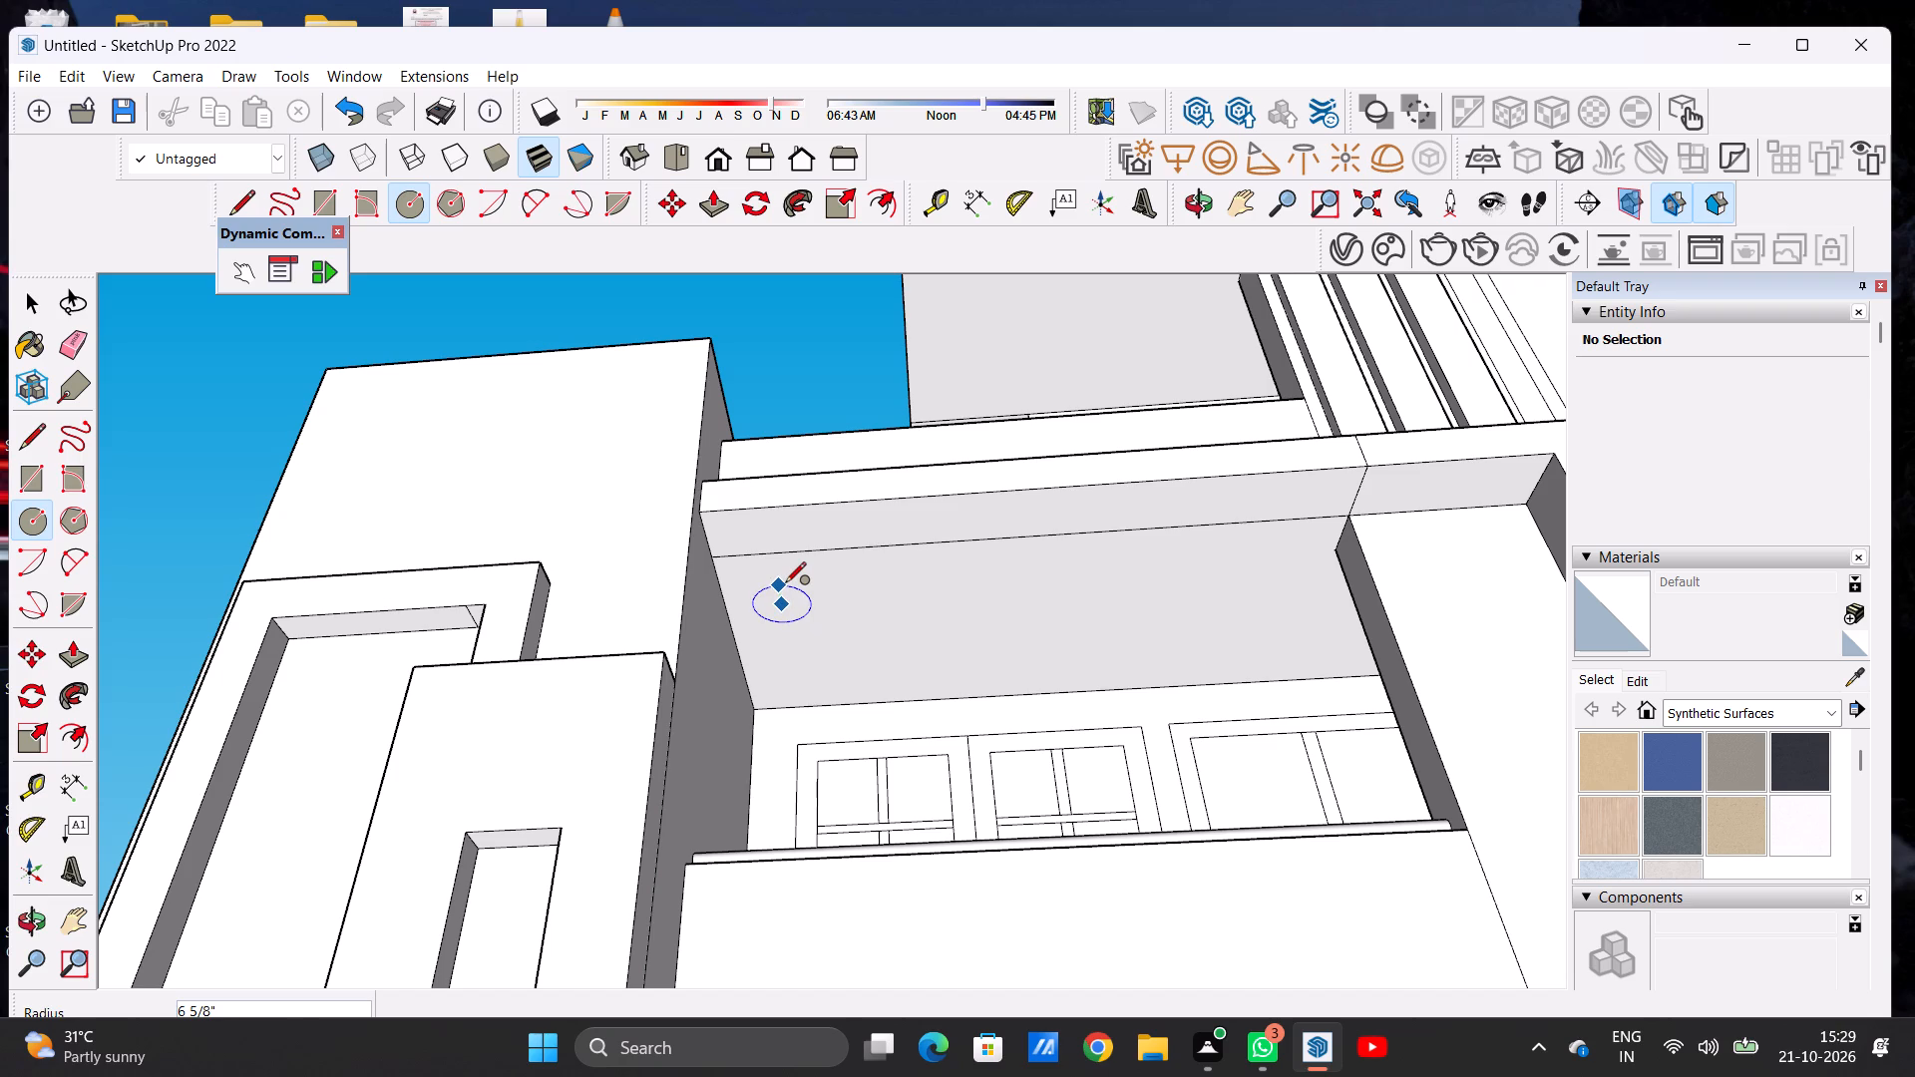
left_click(787, 585)
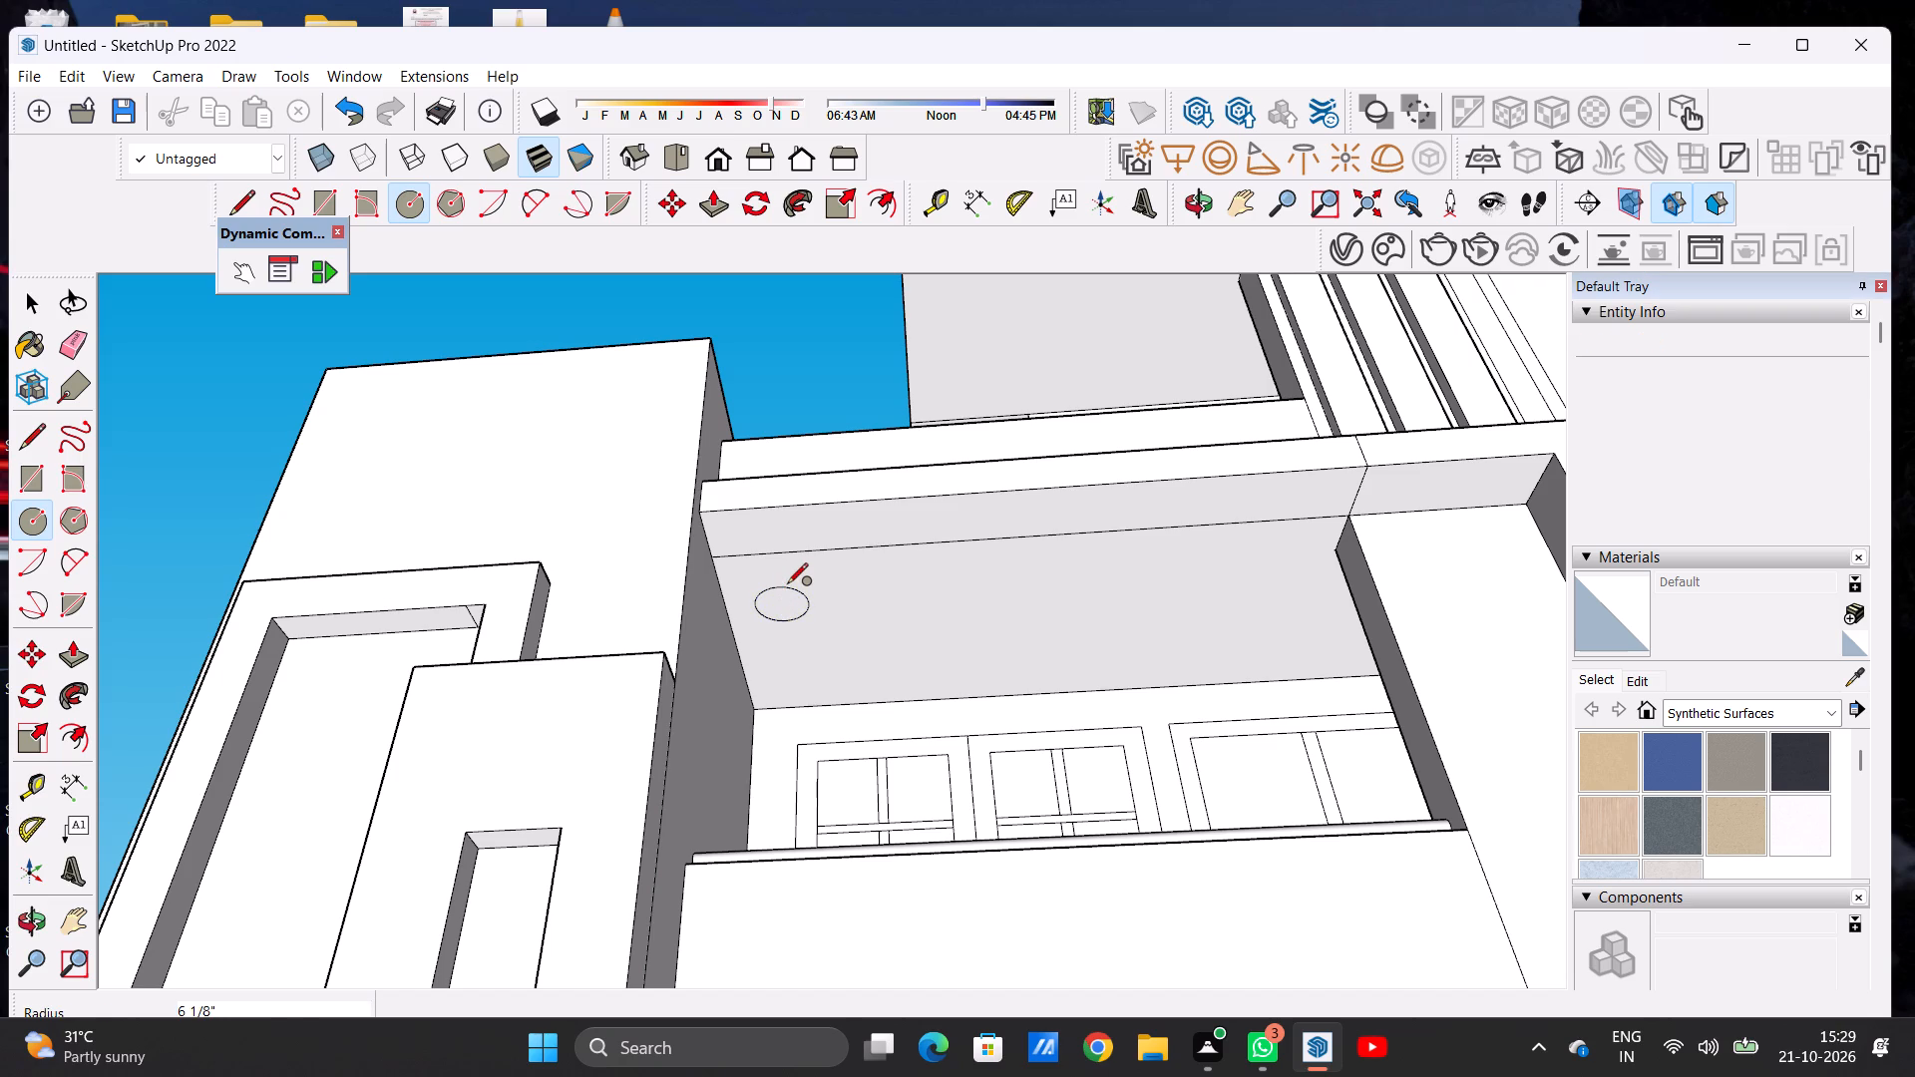
Copy the circle about 8' 5" to the upper ceiling's right end, and again about 4' 2" back to the middle.
key("space")
double_click(787, 597)
key("m")
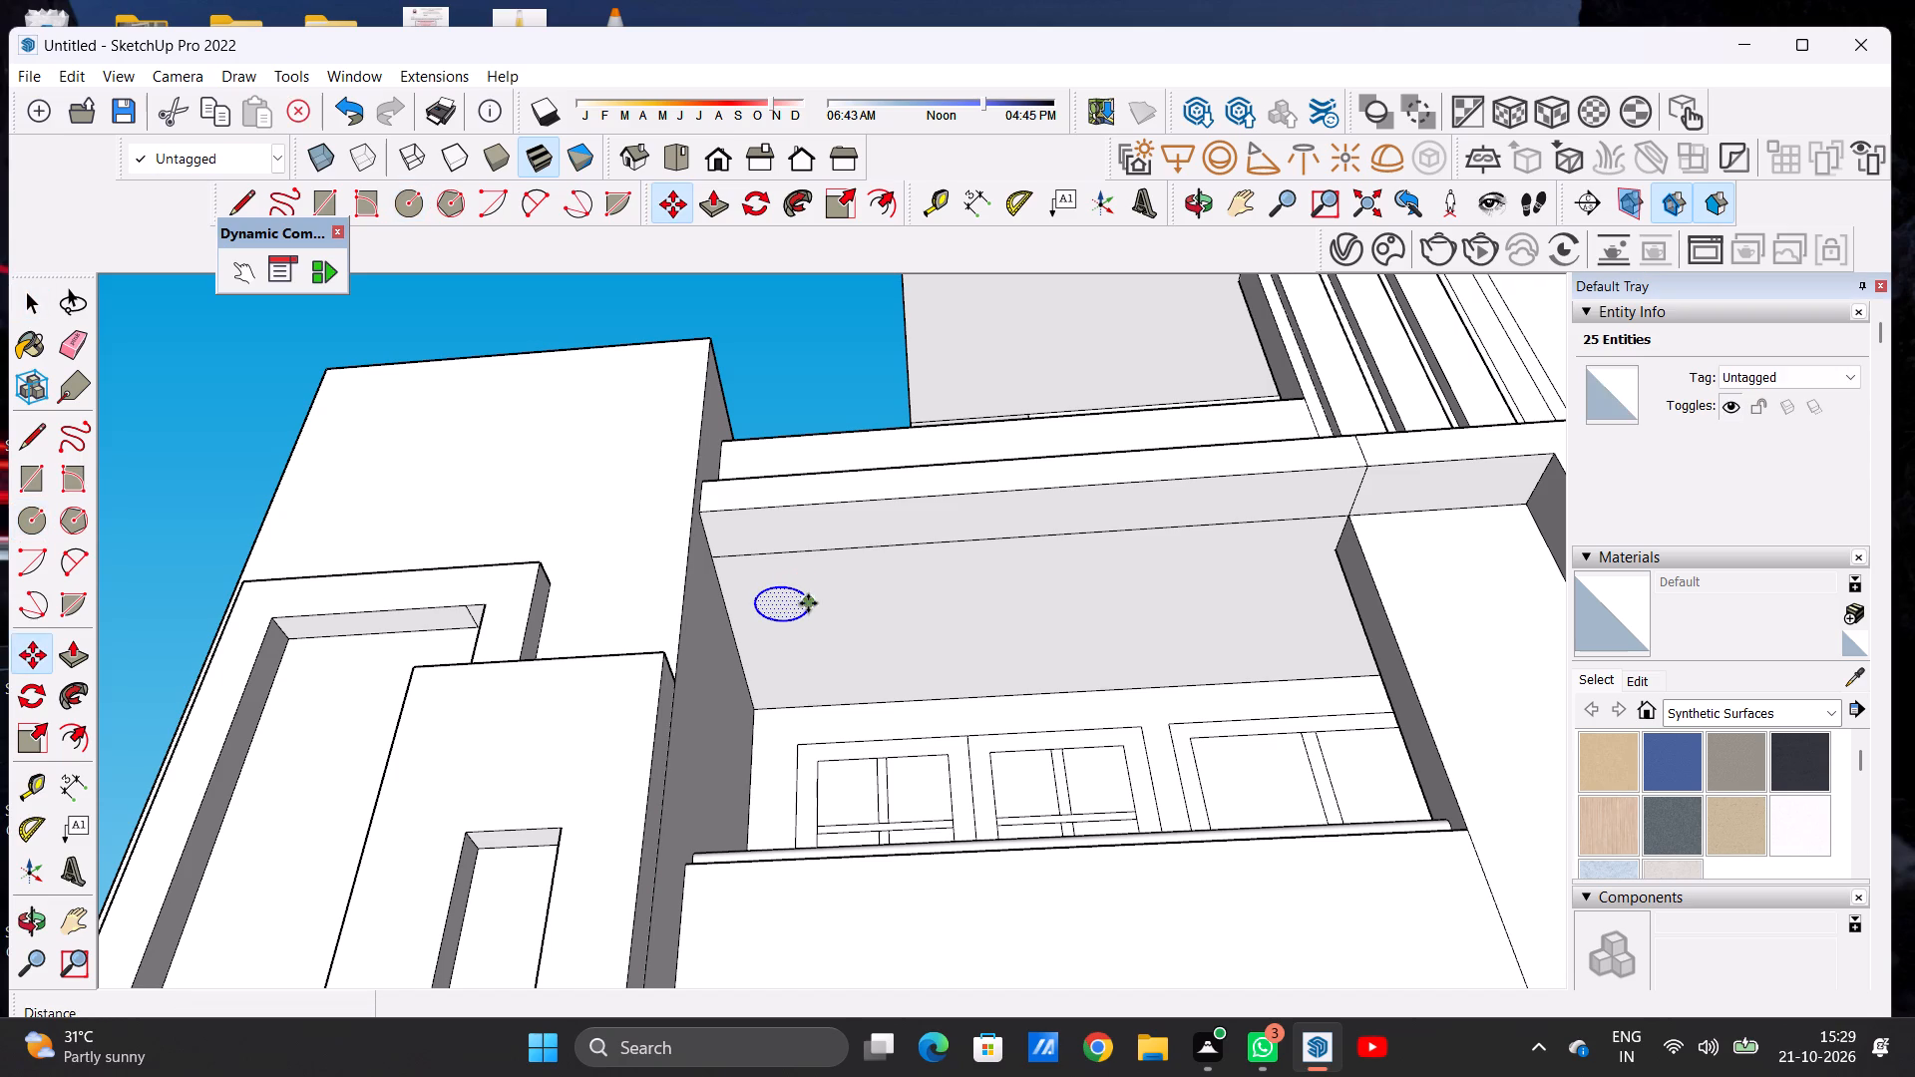
left_click(808, 604)
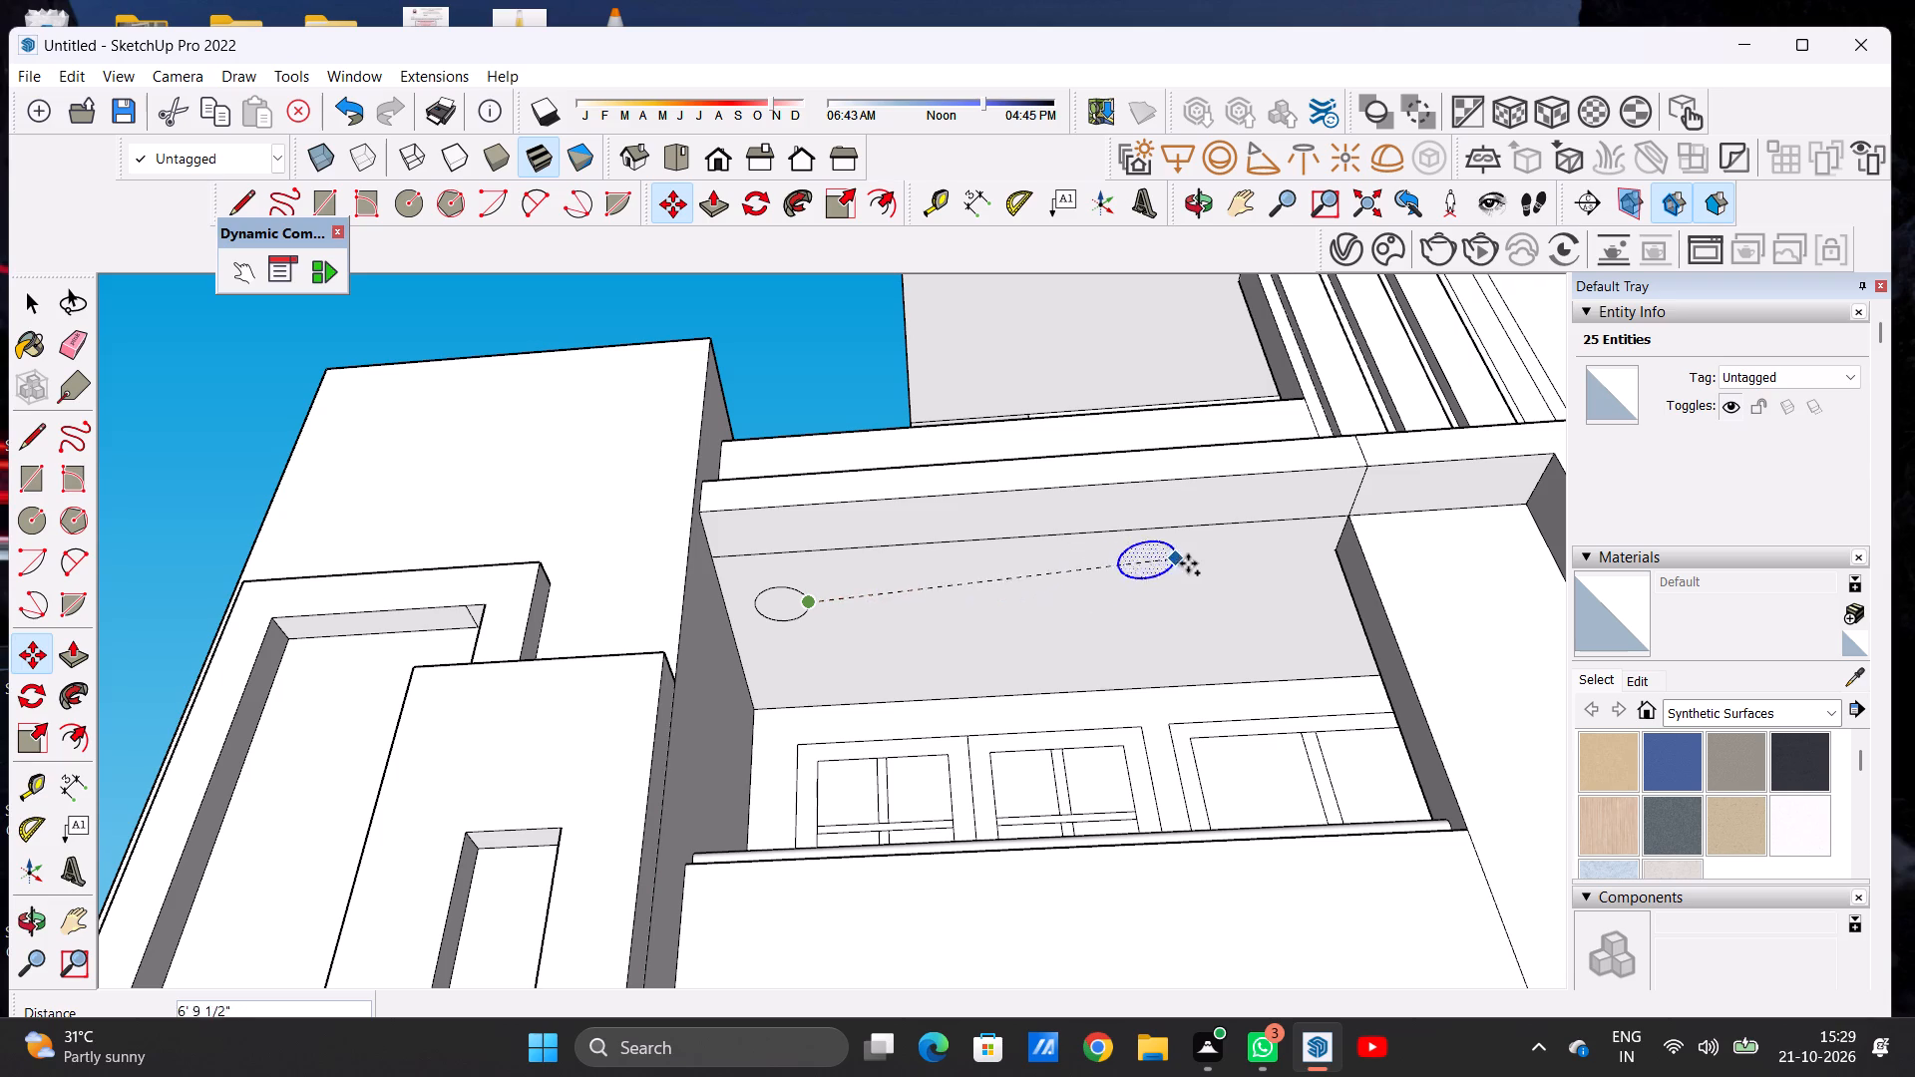
left_click(1267, 563)
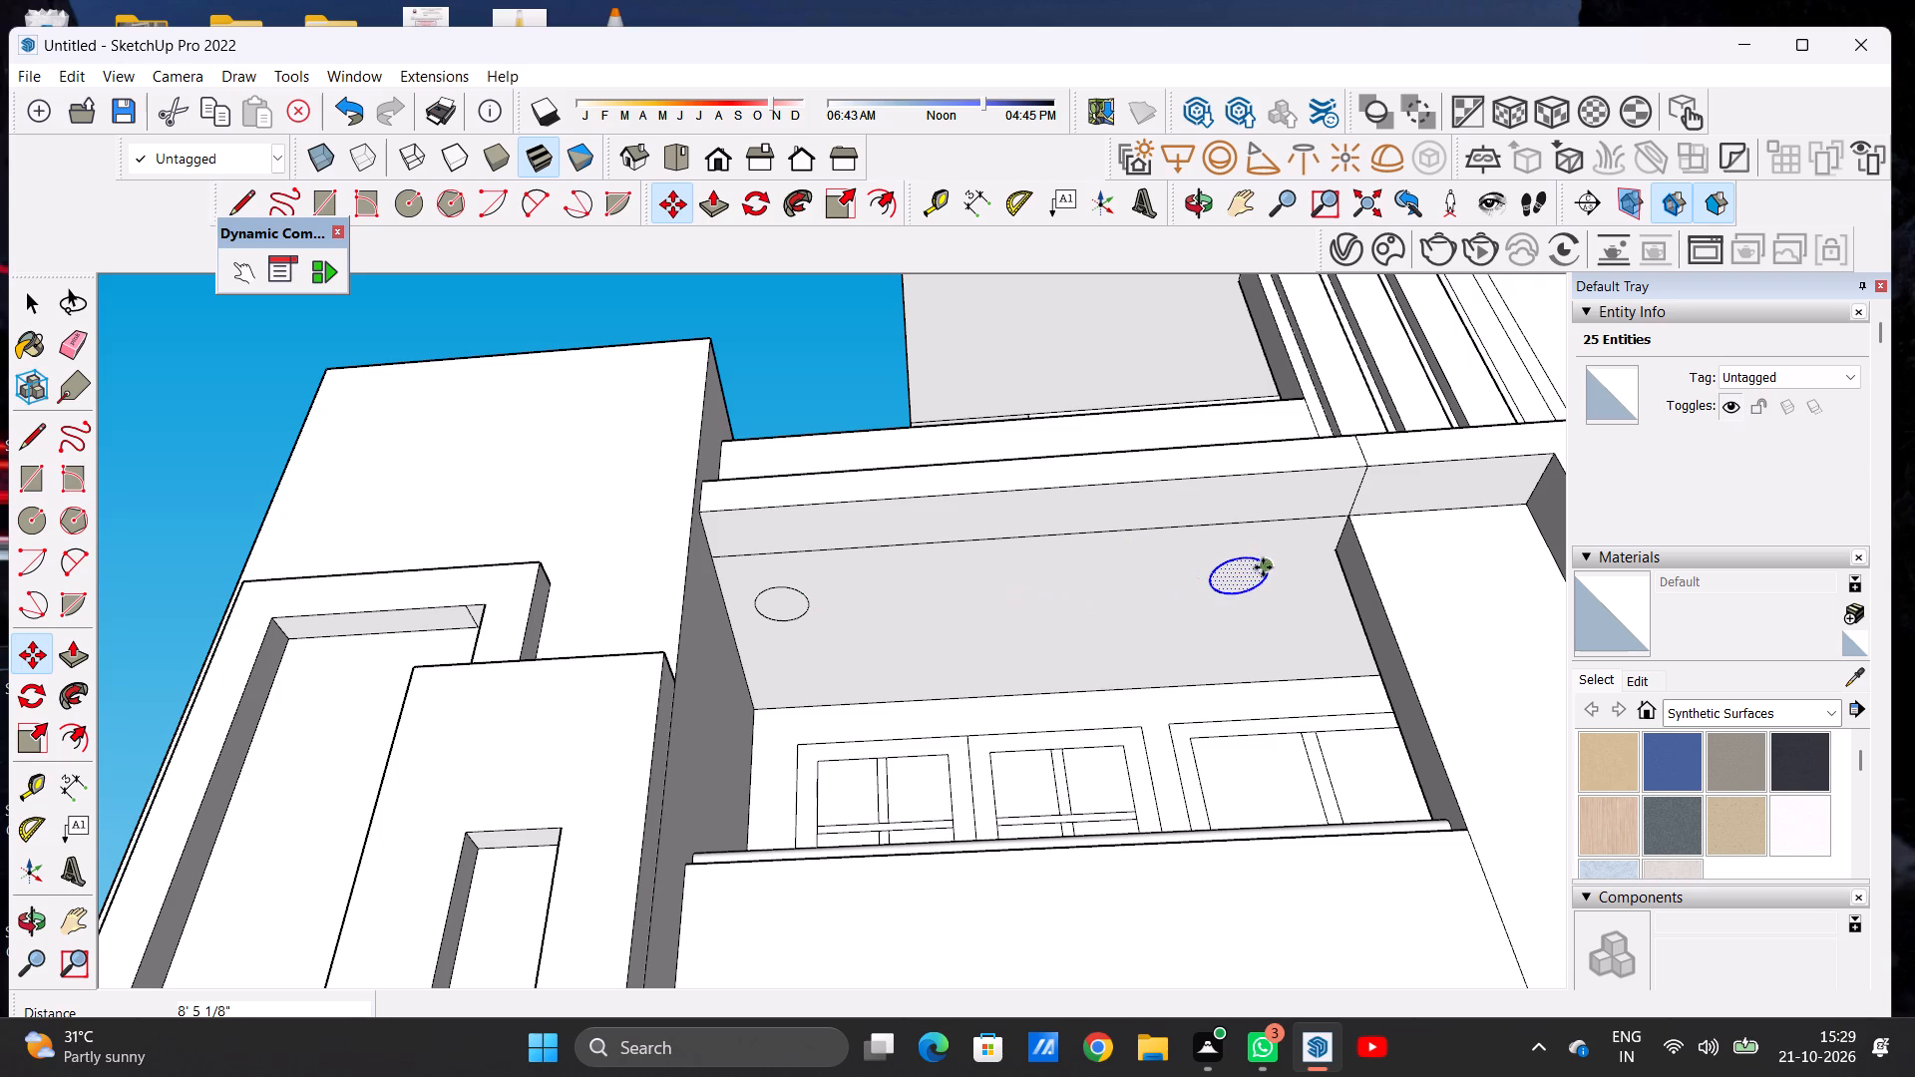
left_click(1264, 573)
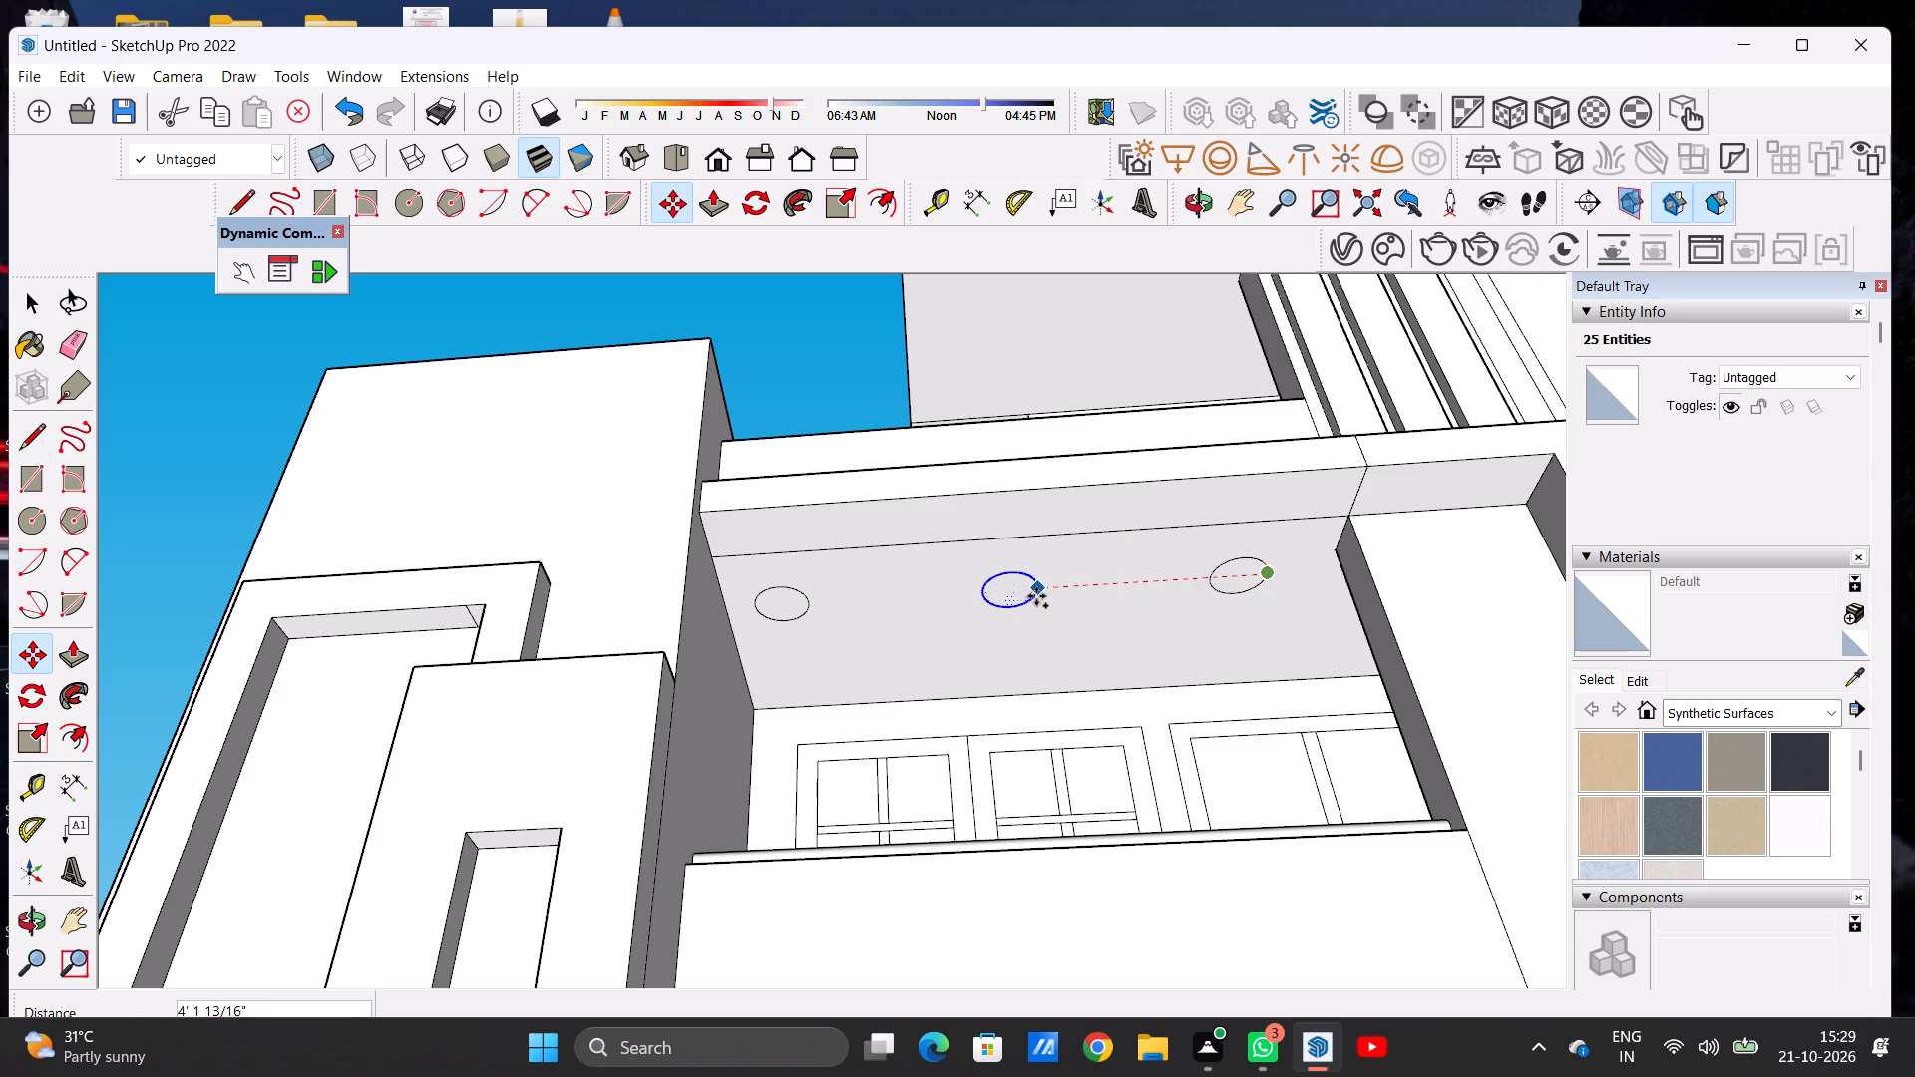
left_click(1036, 596)
key("space")
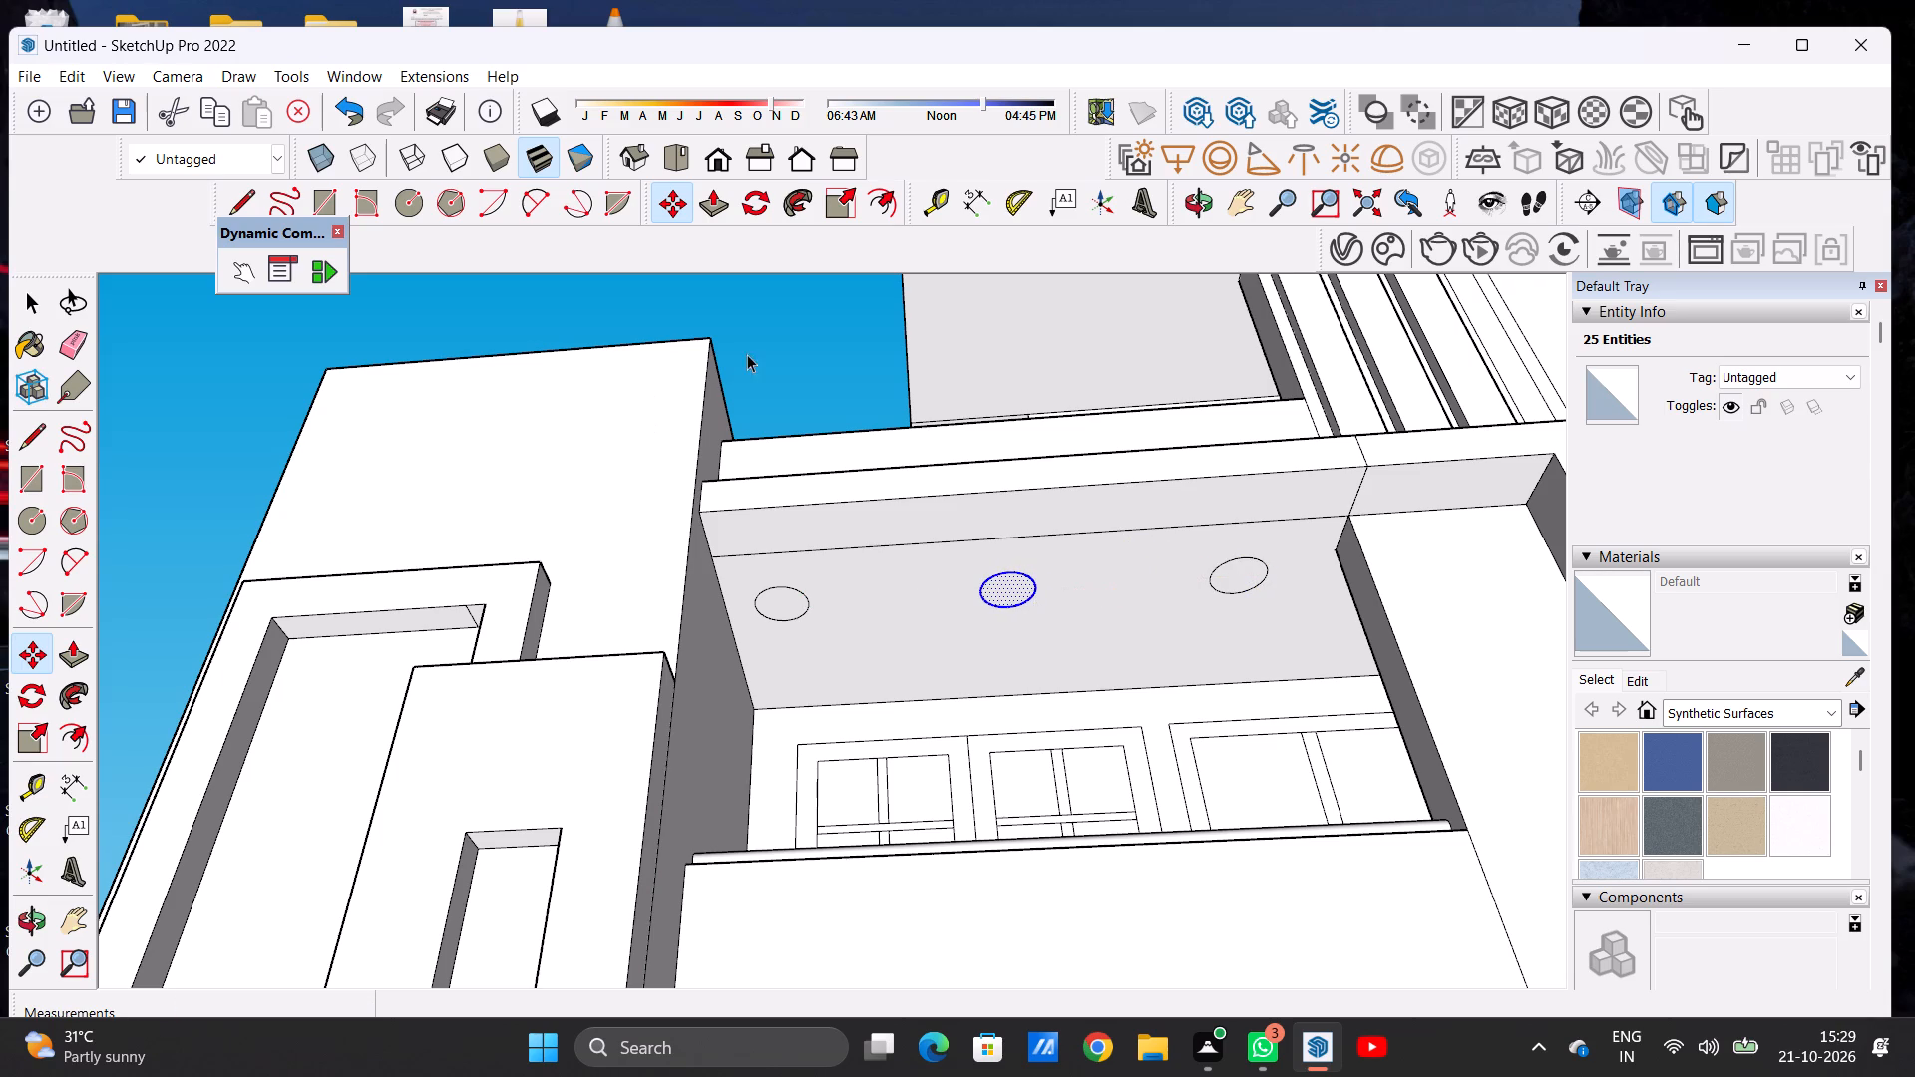
left_click(766, 349)
Draw a circle of about 6 11/16" radius on the lower balcony ceiling, near its left end.
scroll(884, 495, "down", 5)
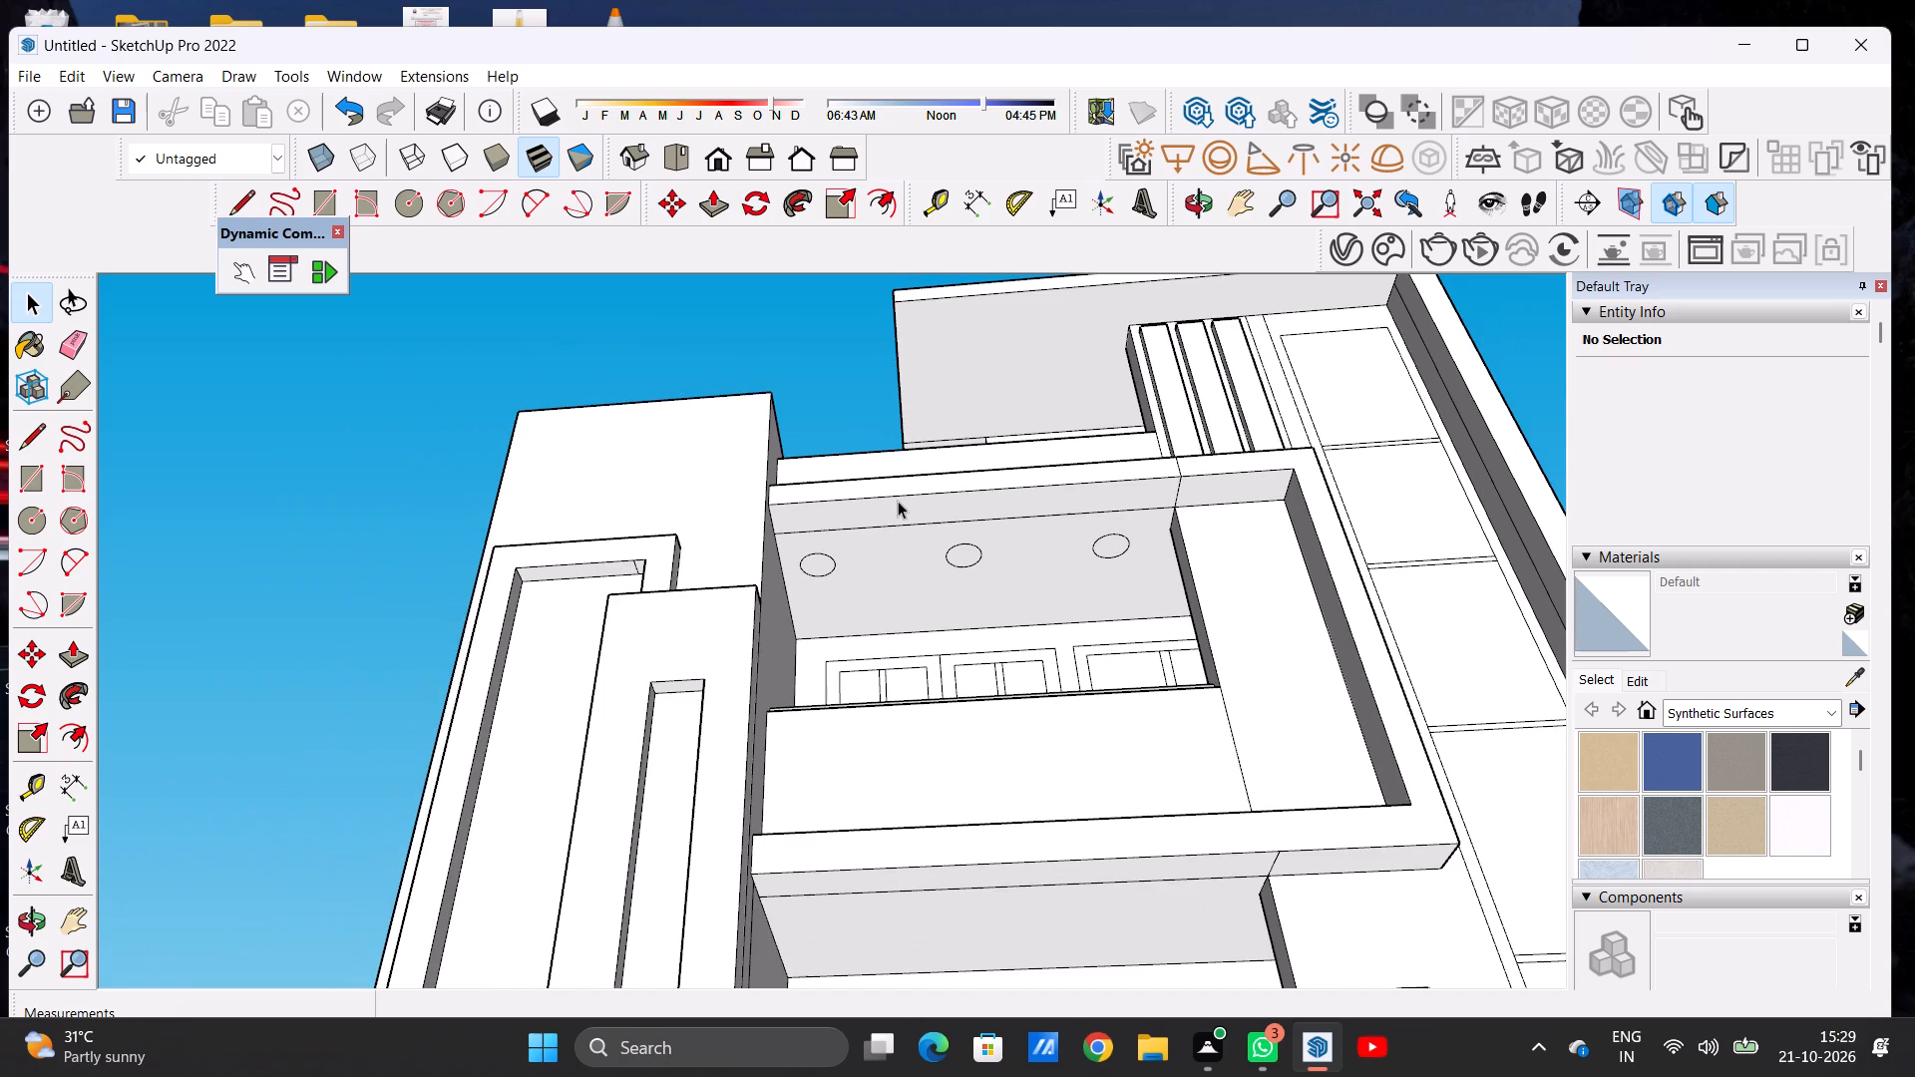
scroll(898, 501, "down", 7)
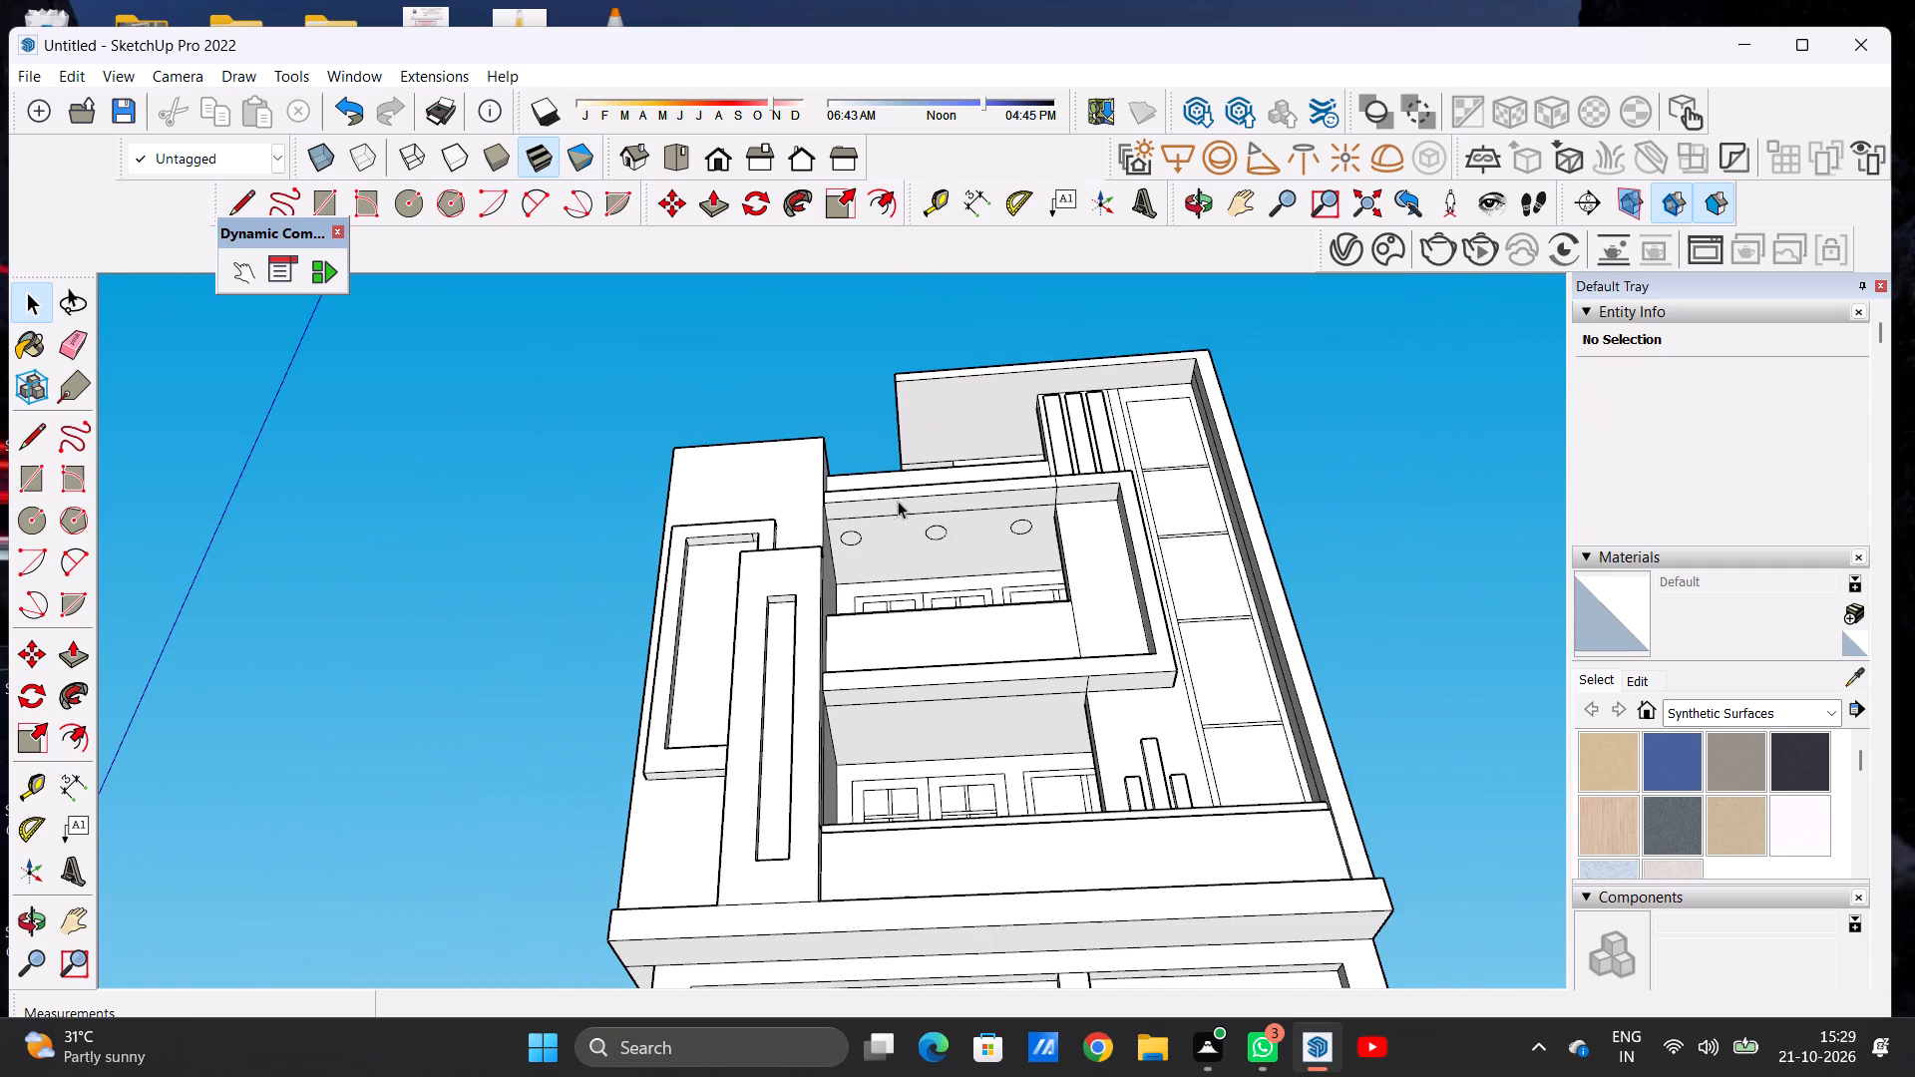
scroll(979, 730, "up", 6)
scroll(776, 771, "up", 1)
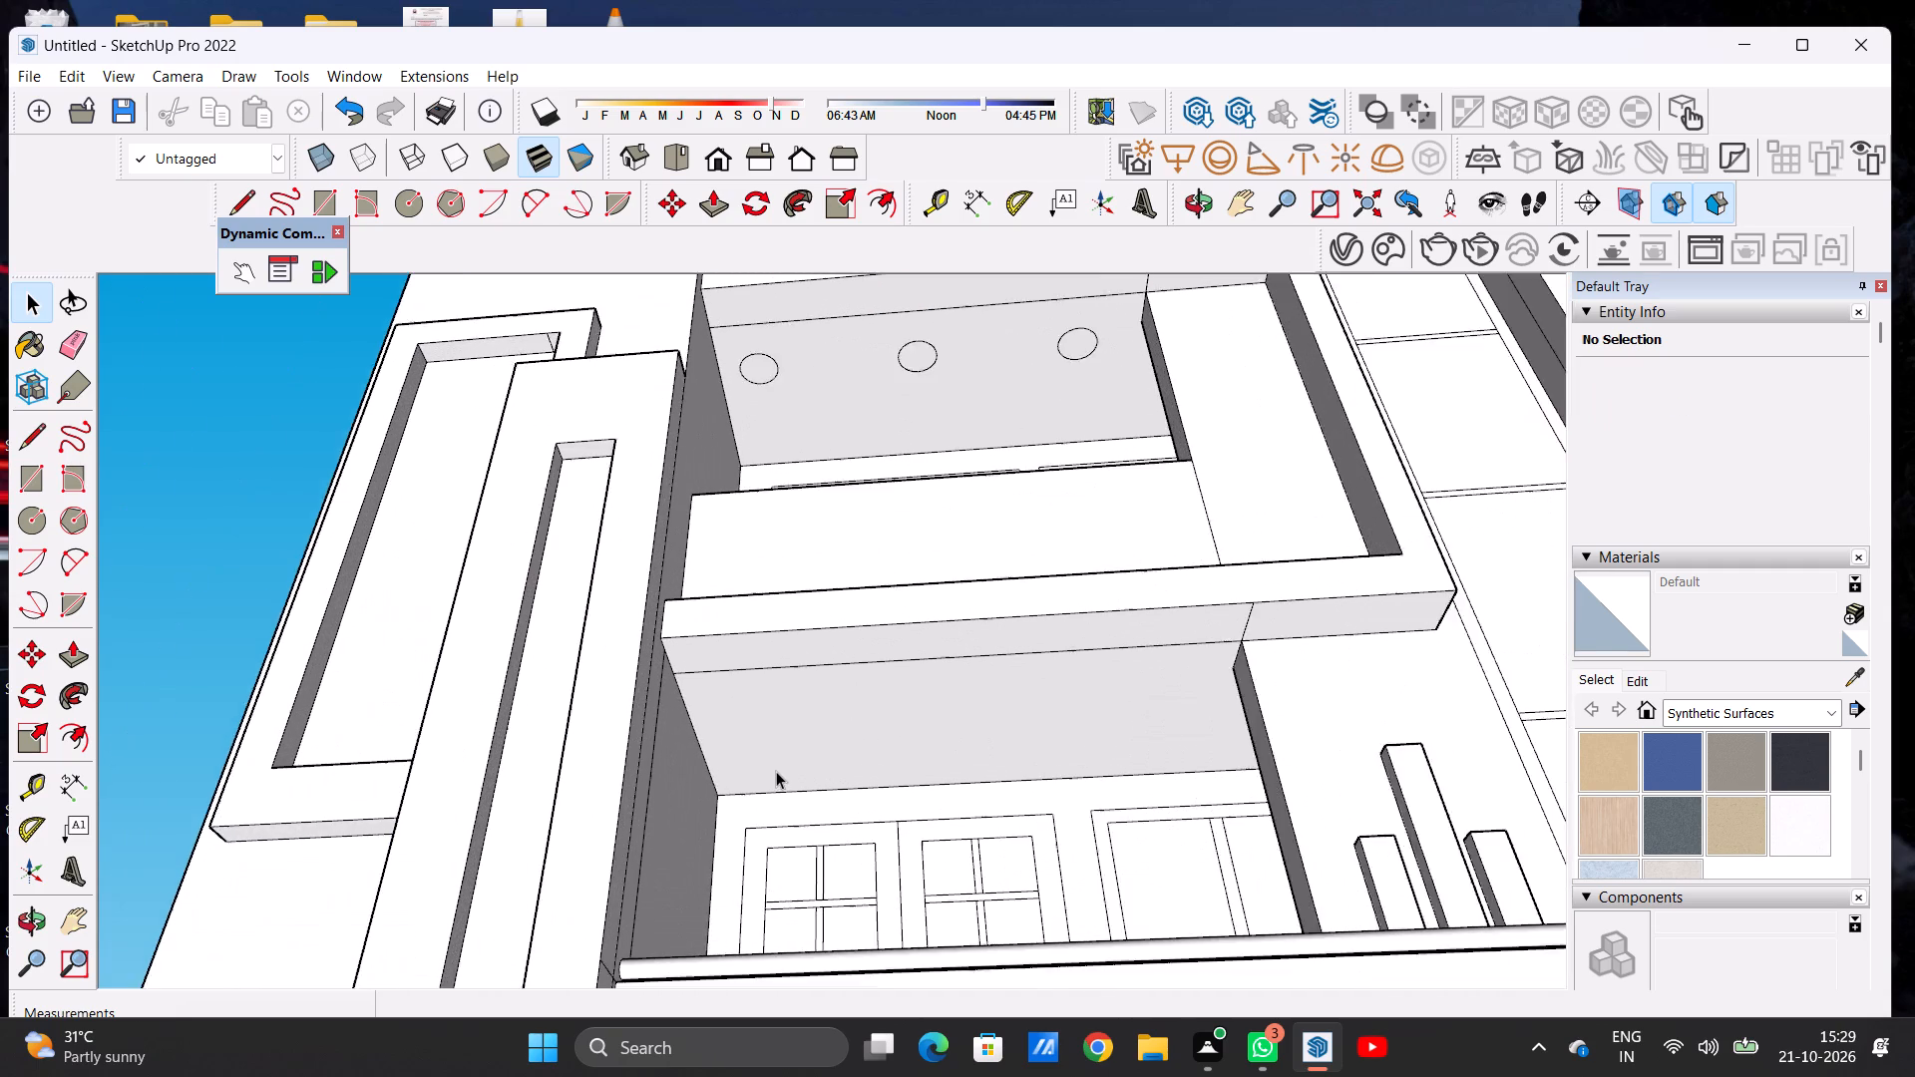
scroll(776, 771, "up", 3)
scroll(776, 771, "down", 5)
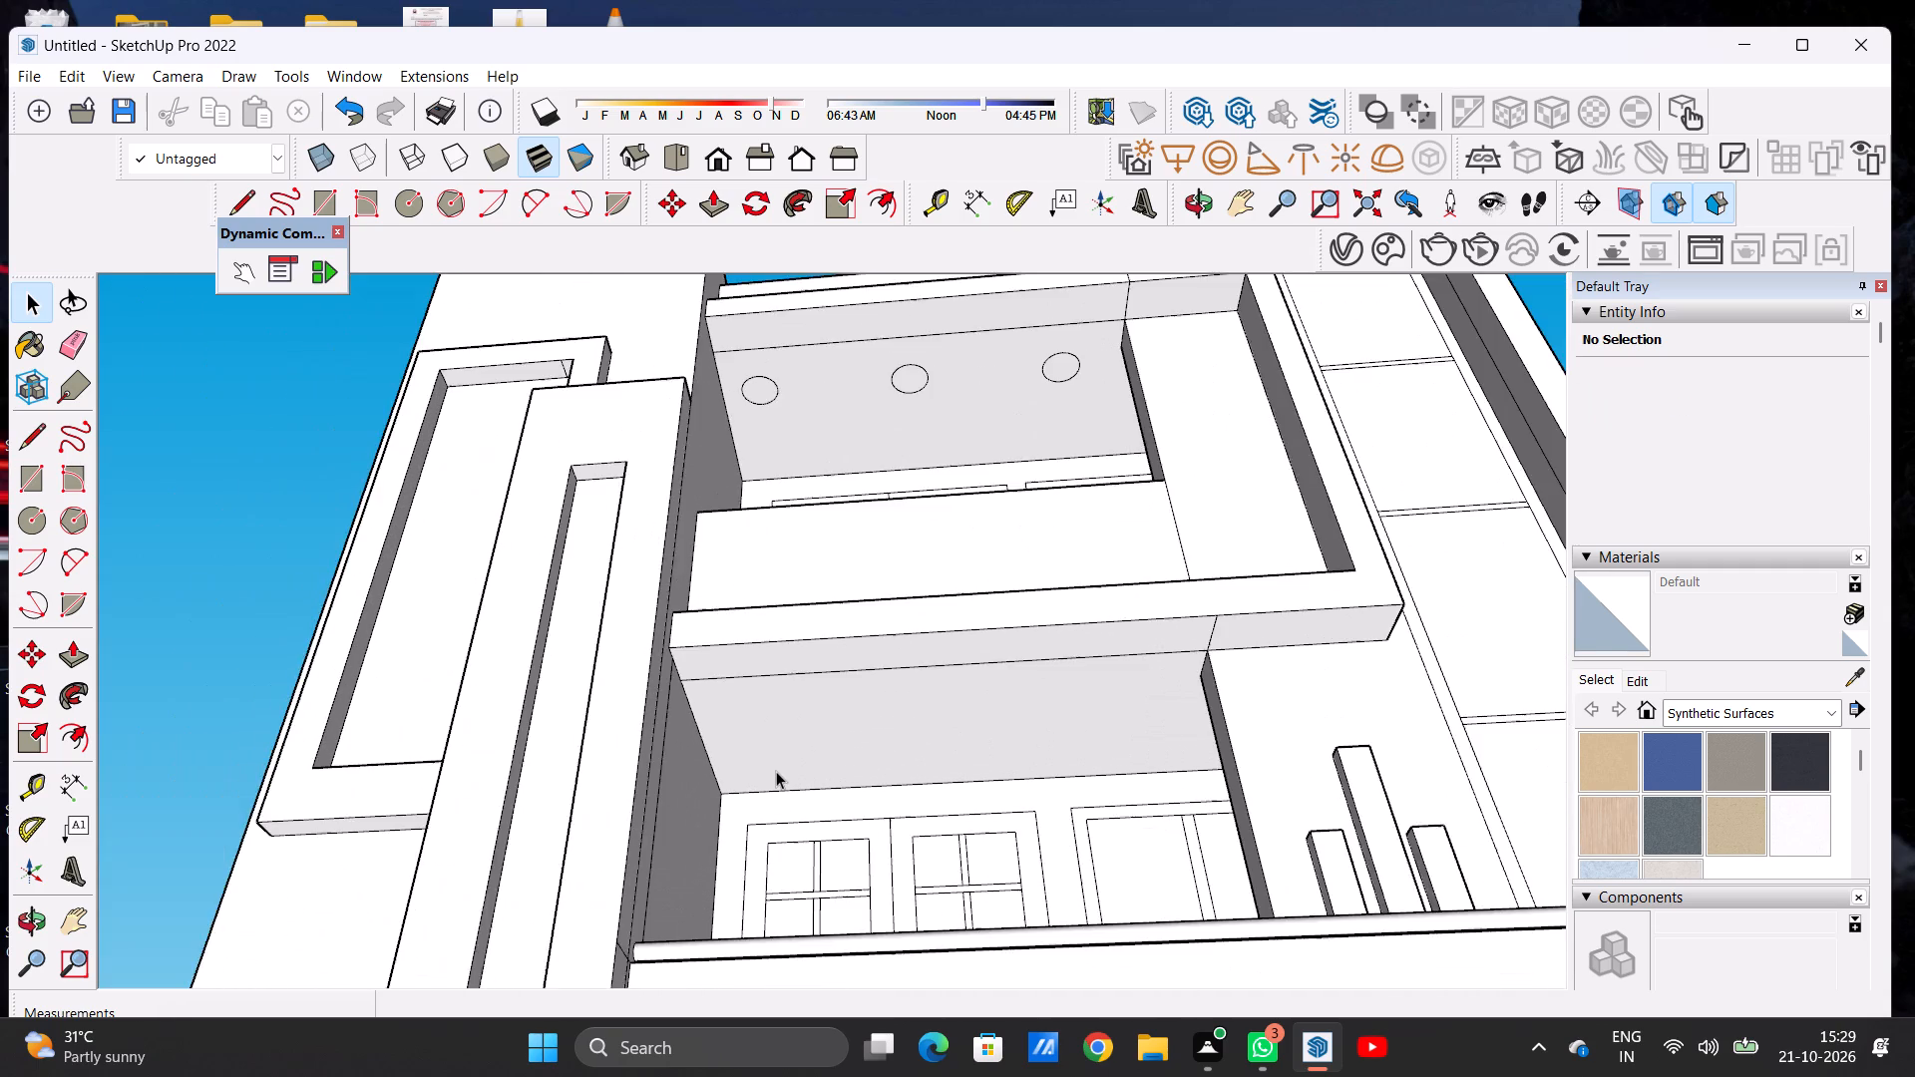
scroll(782, 771, "down", 3)
middle_click_drag(792, 770, 783, 775)
middle_click_drag(783, 775, 798, 757)
scroll(798, 757, "up", 4)
key("c")
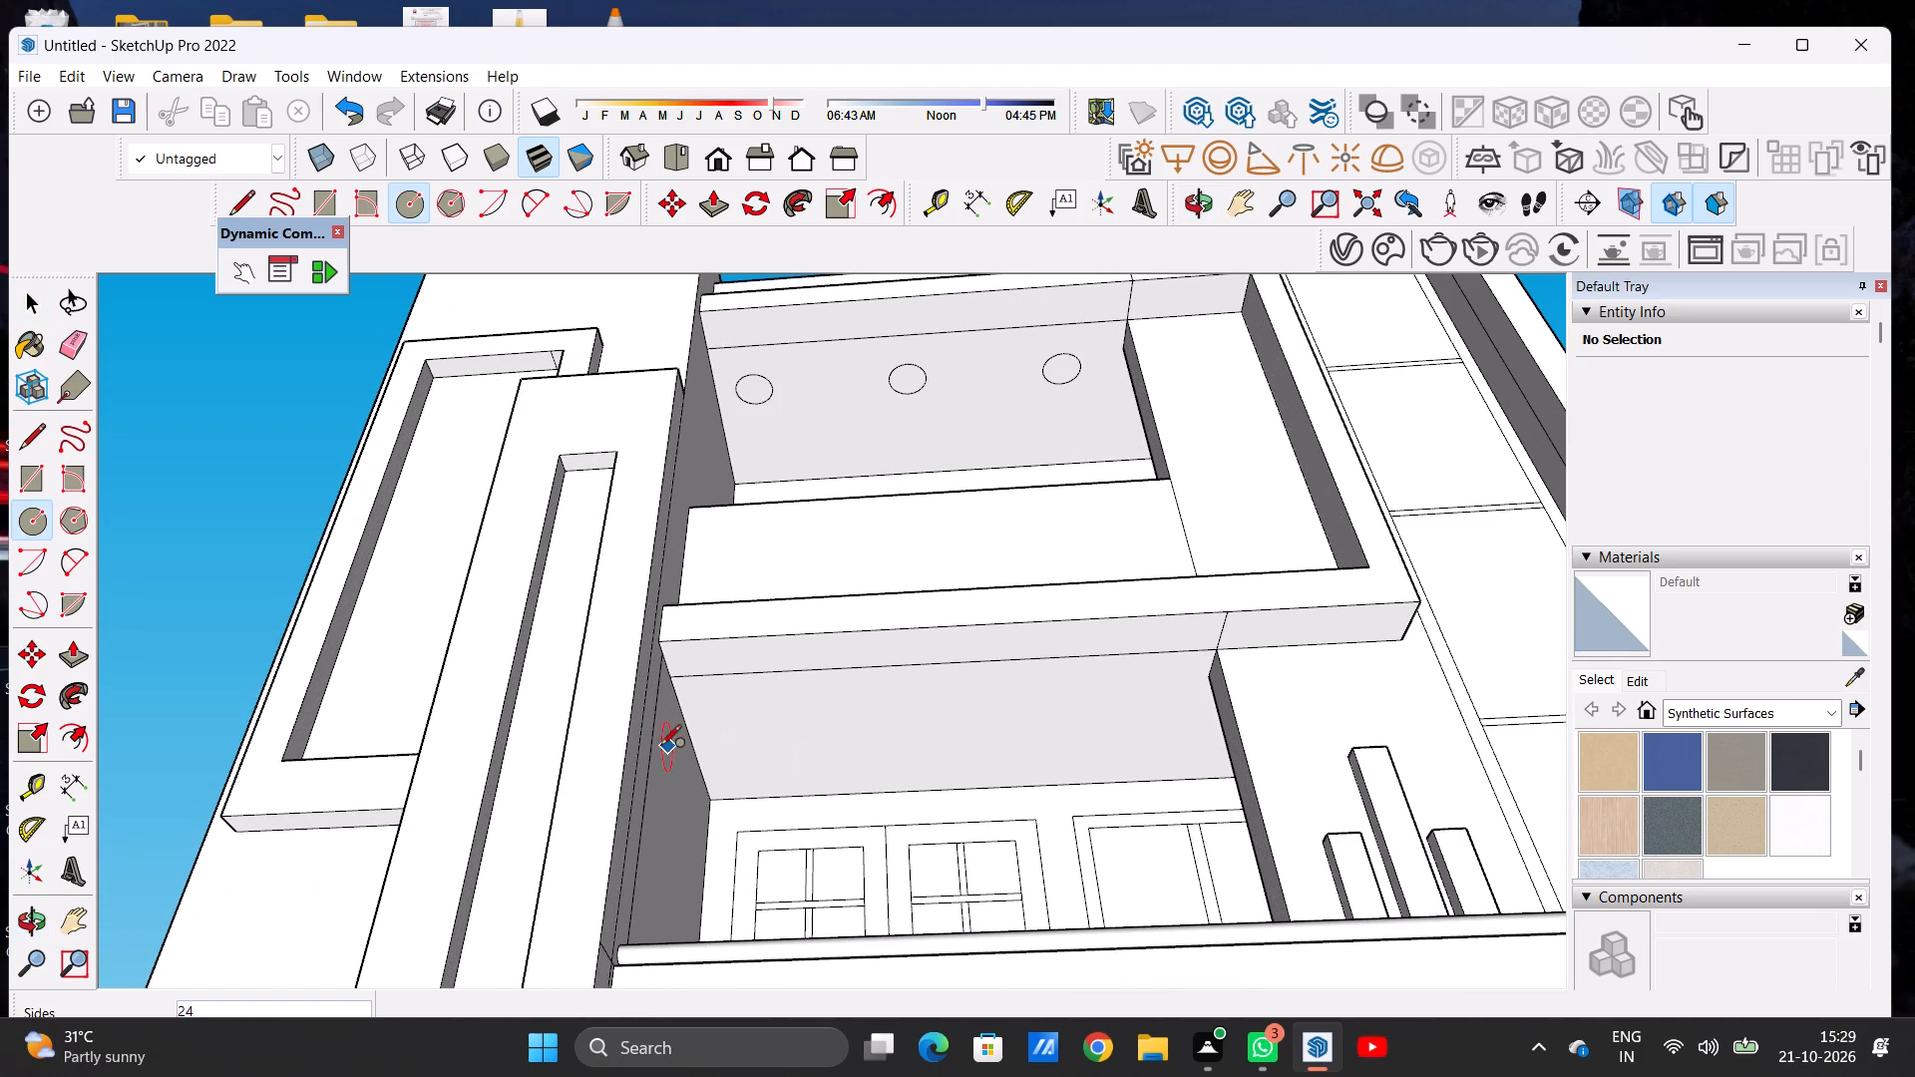
left_click(740, 719)
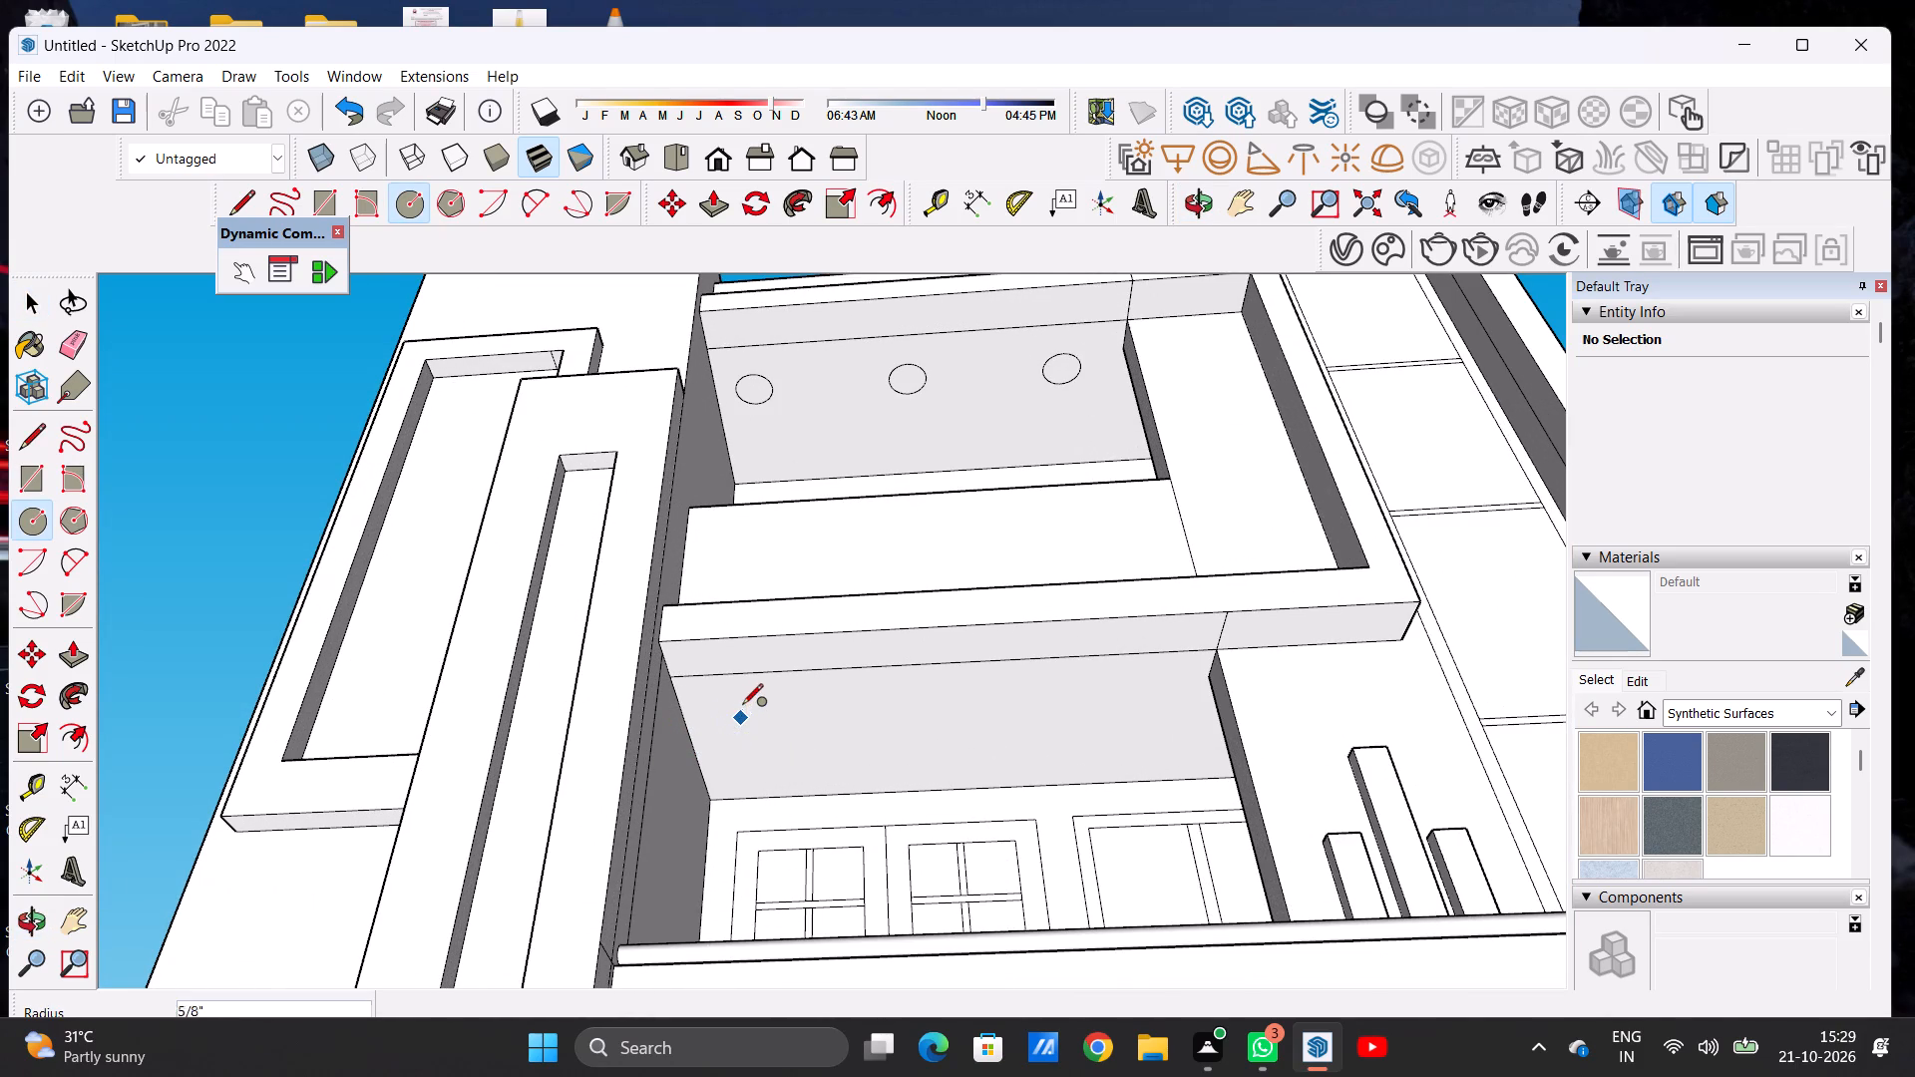
left_click(745, 702)
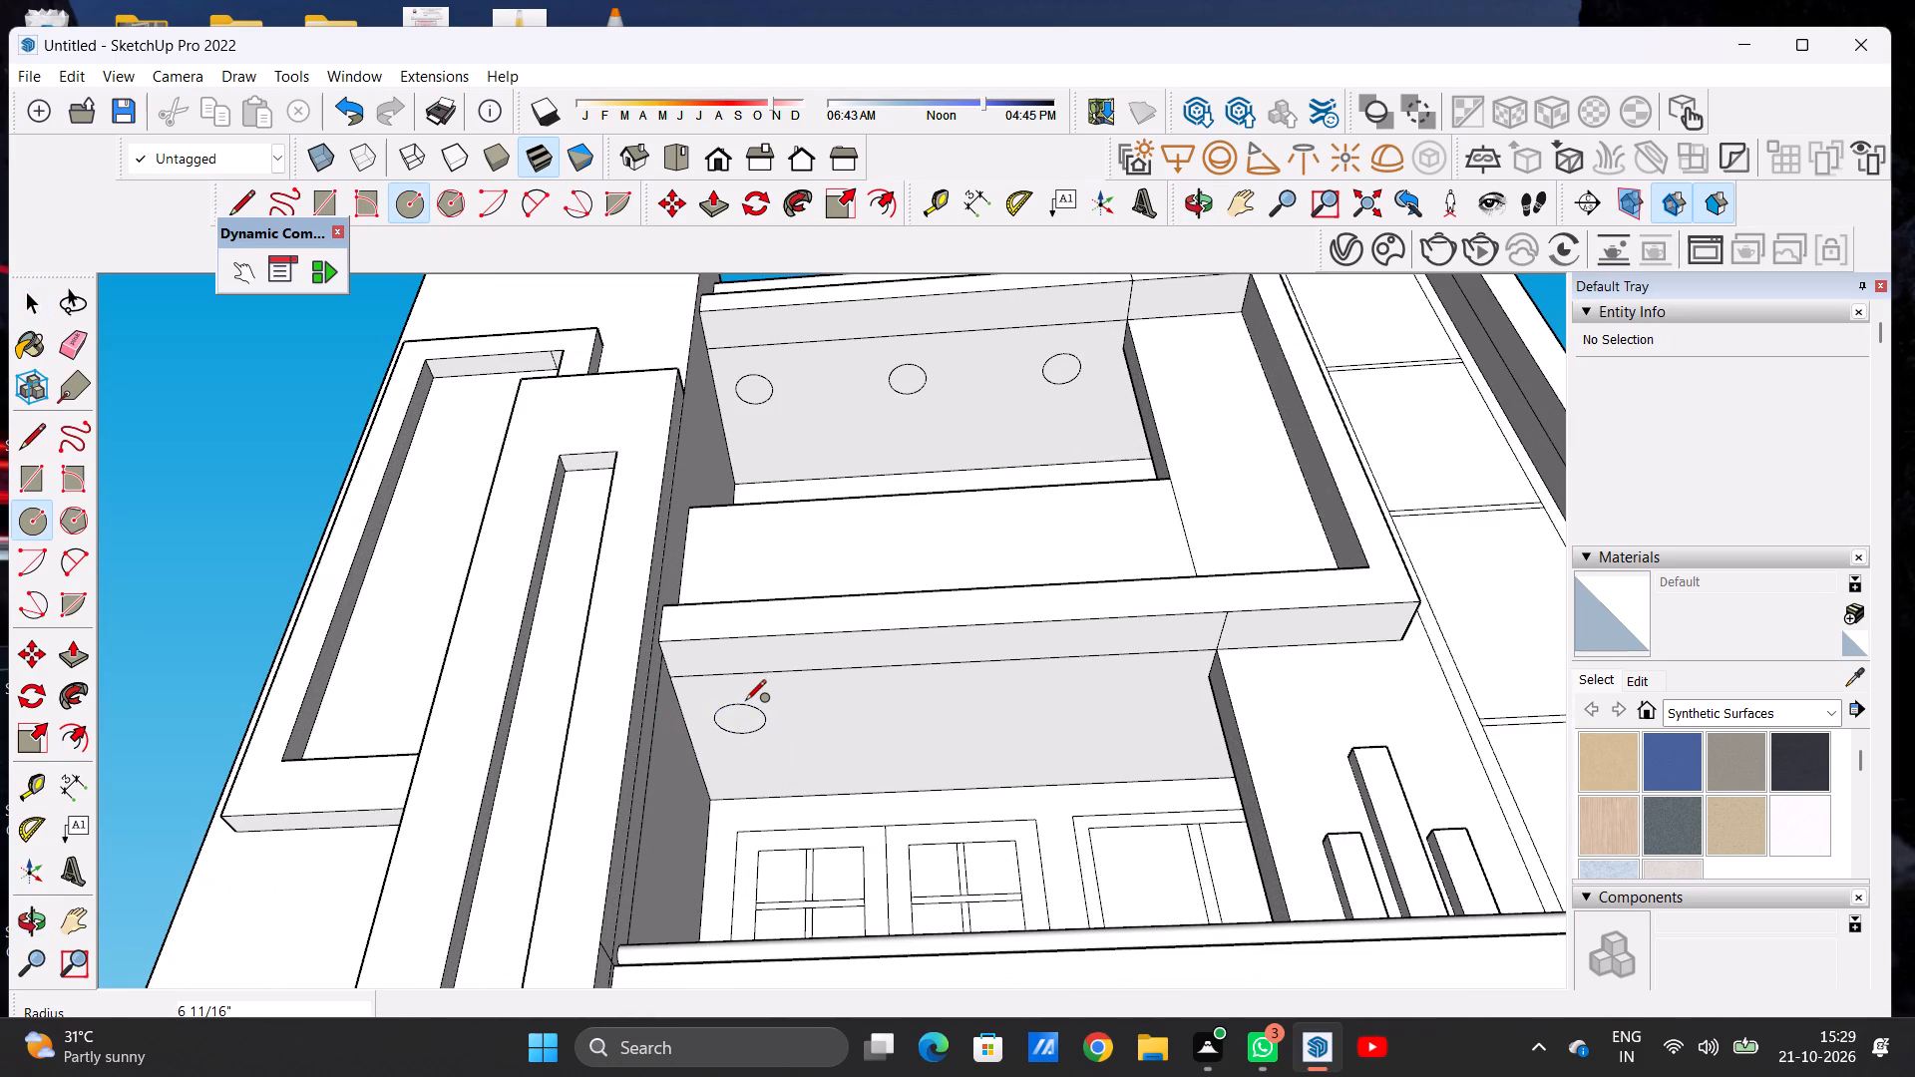
Copy the circle about 8' across to the lower balcony ceiling's right end, and again midway between the two.
key("space")
double_click(742, 724)
key("m")
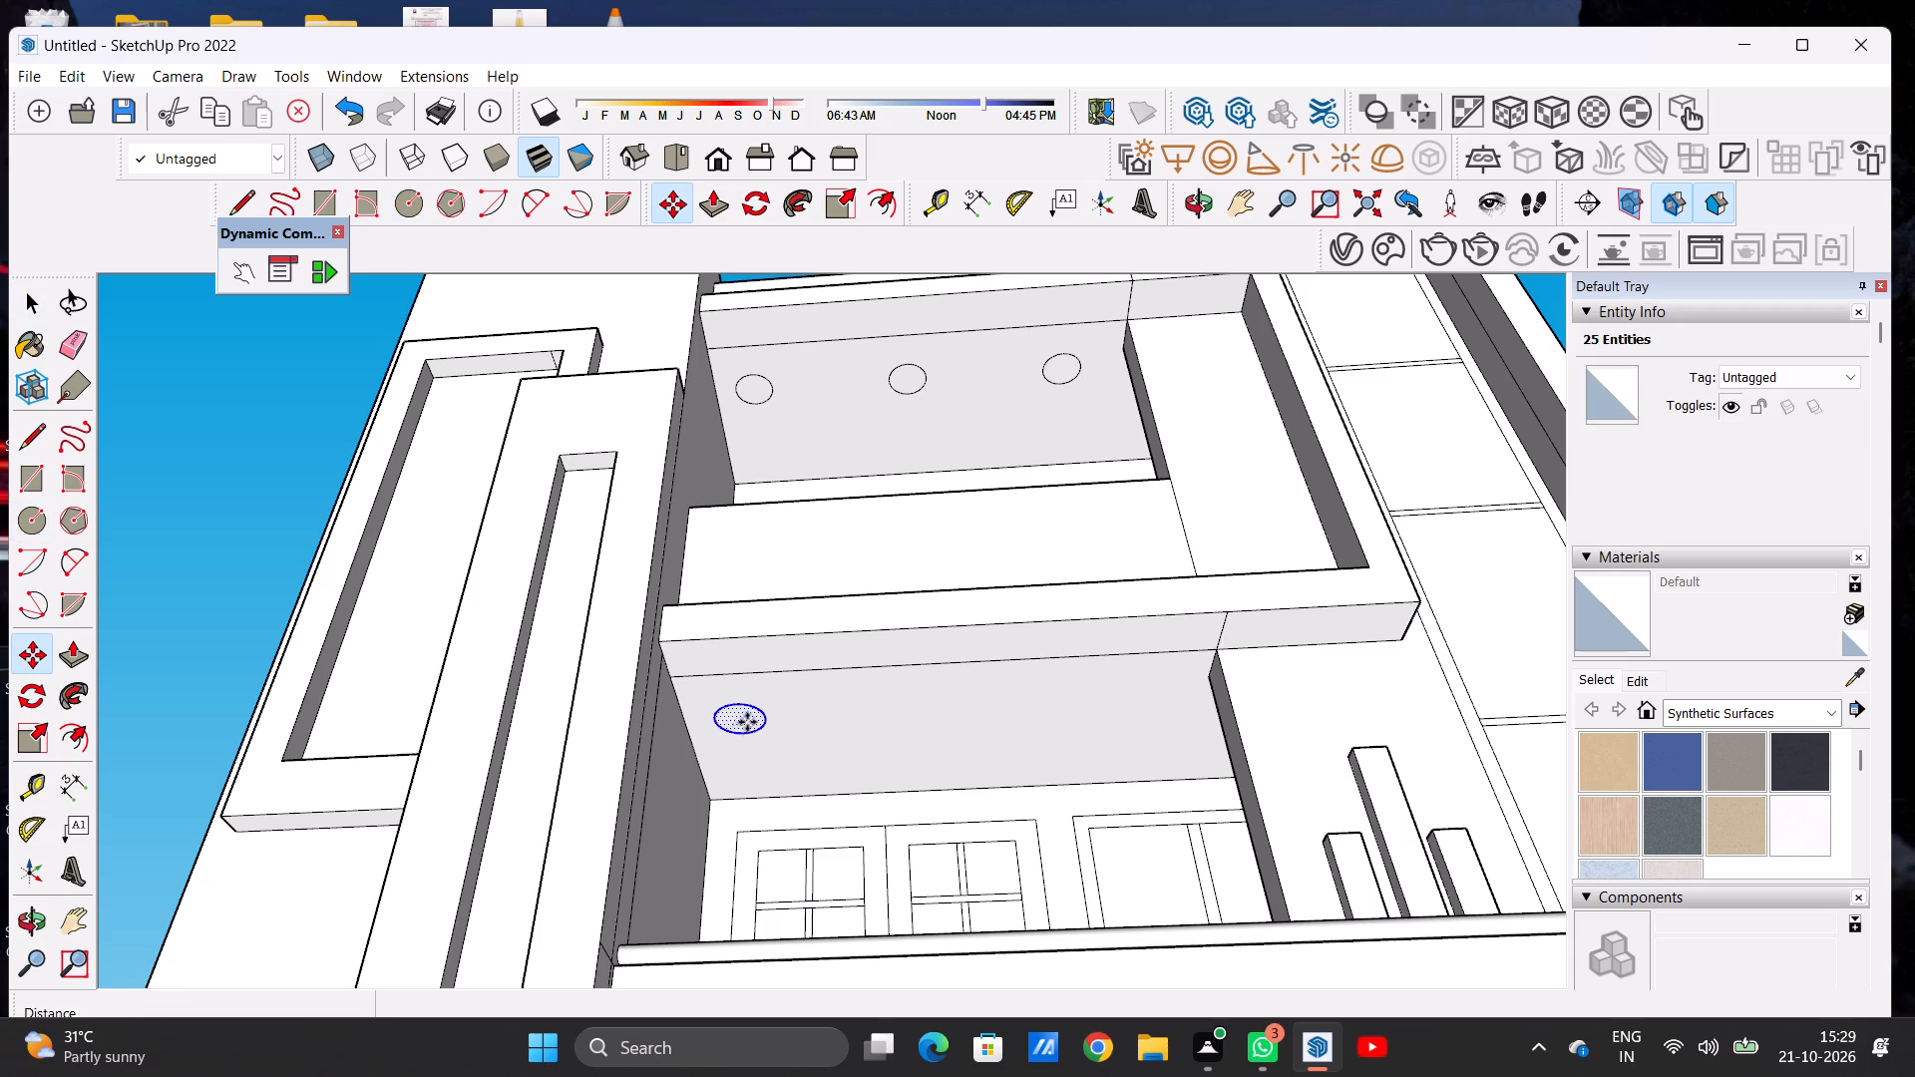
left_click(757, 718)
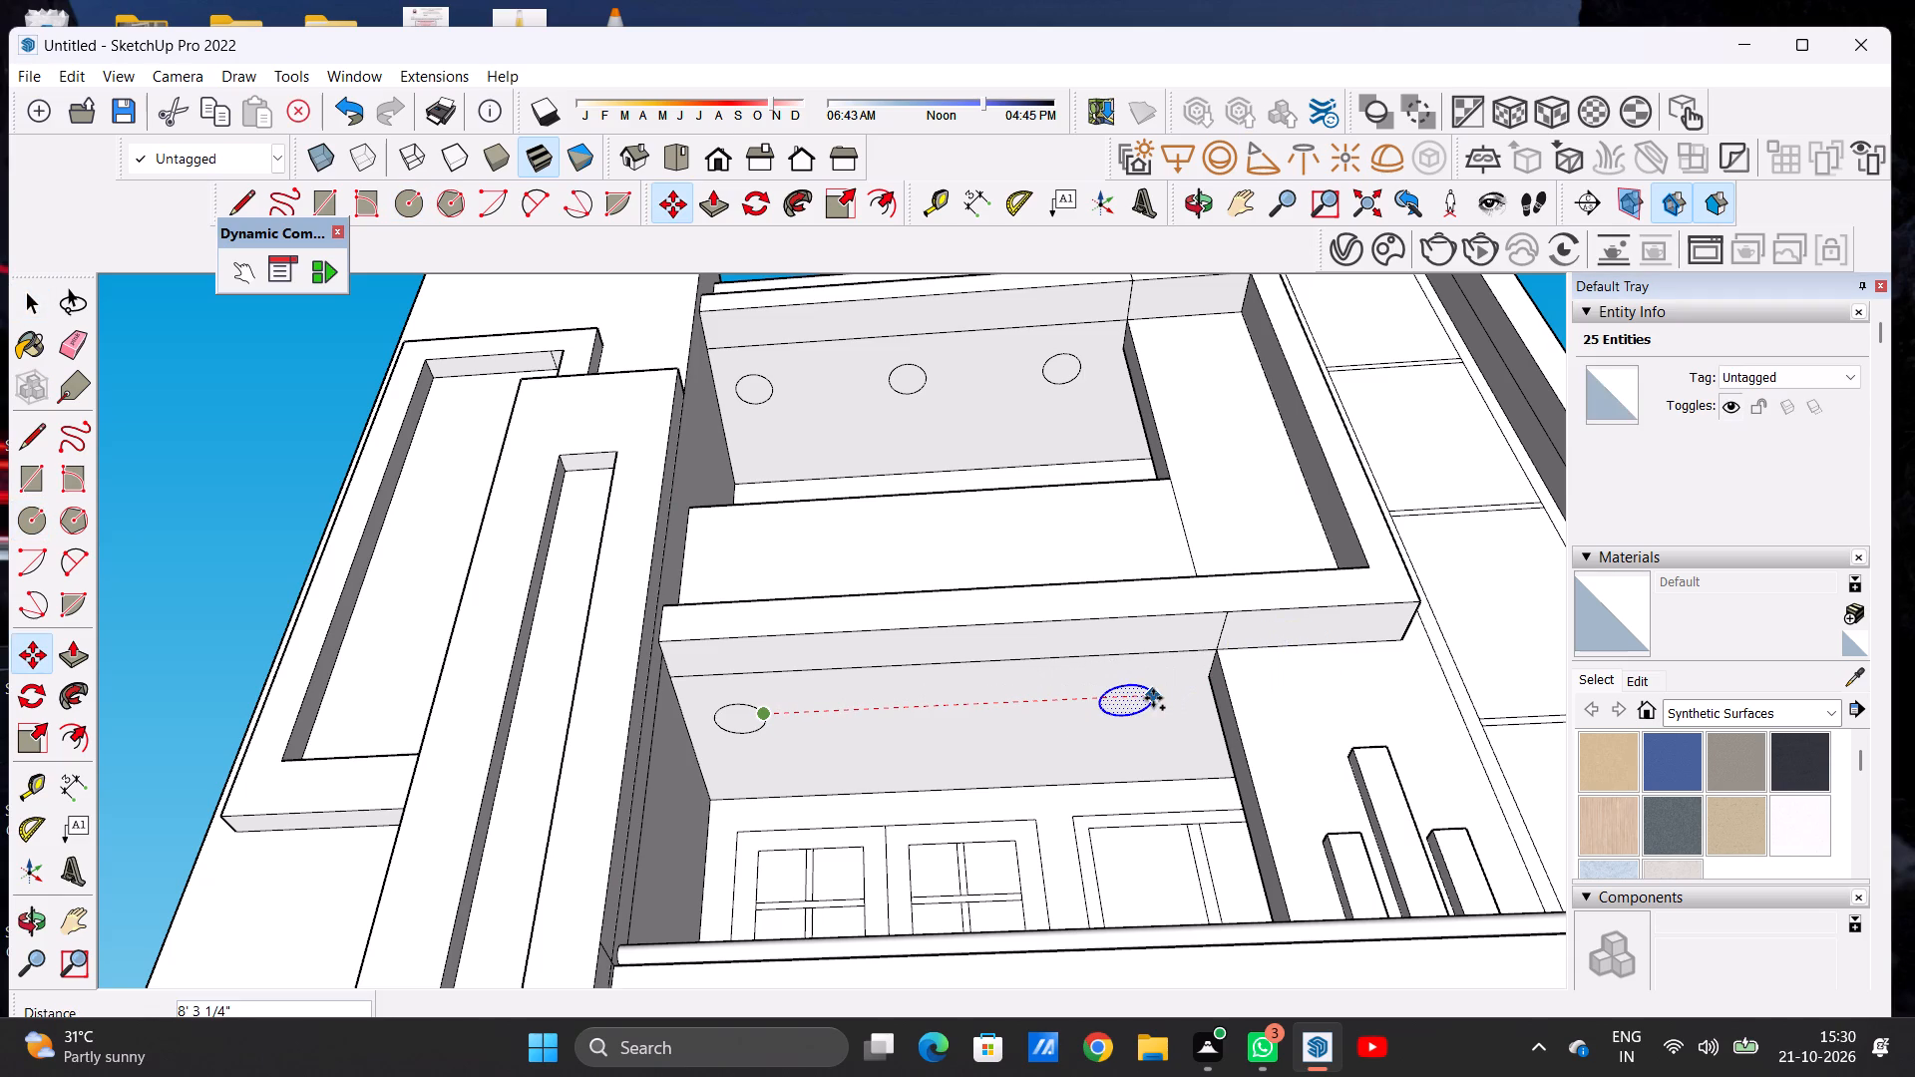
left_click(1160, 698)
left_click(1160, 698)
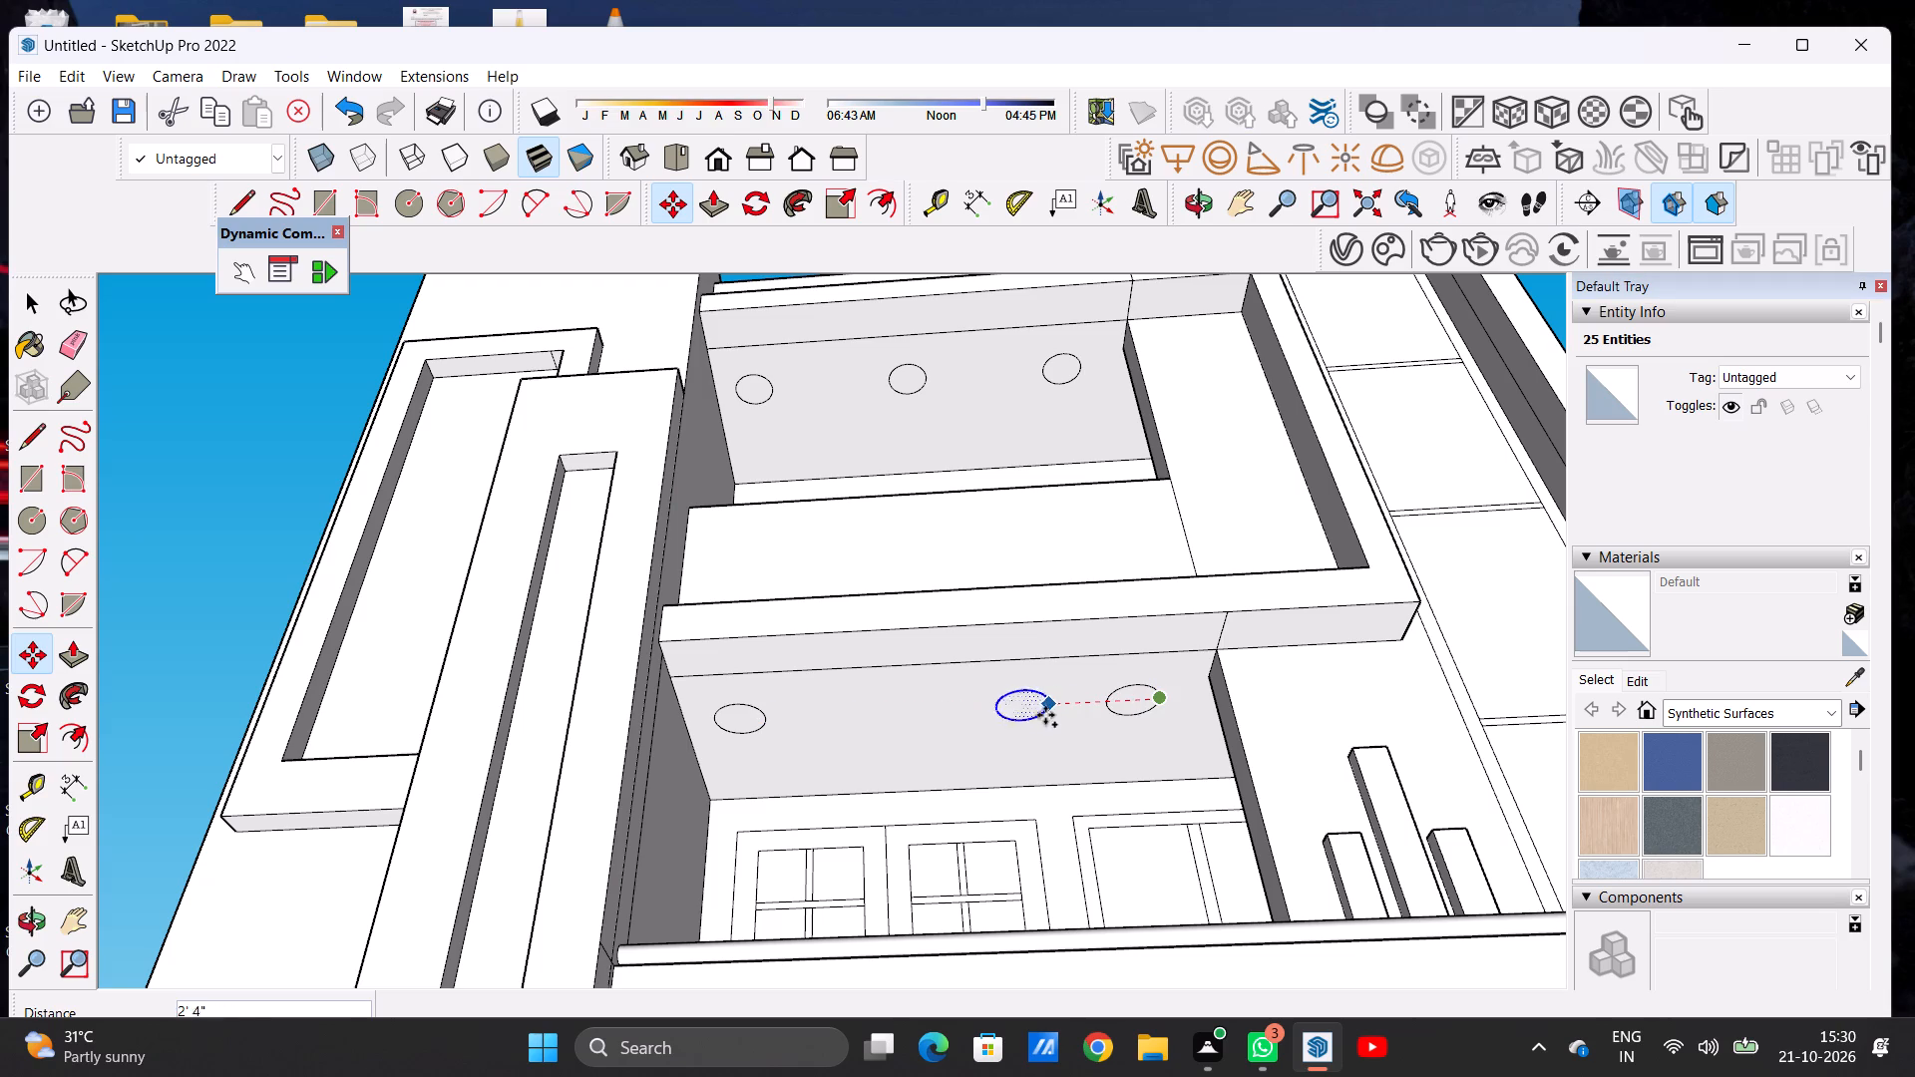
left_click(952, 721)
key("space")
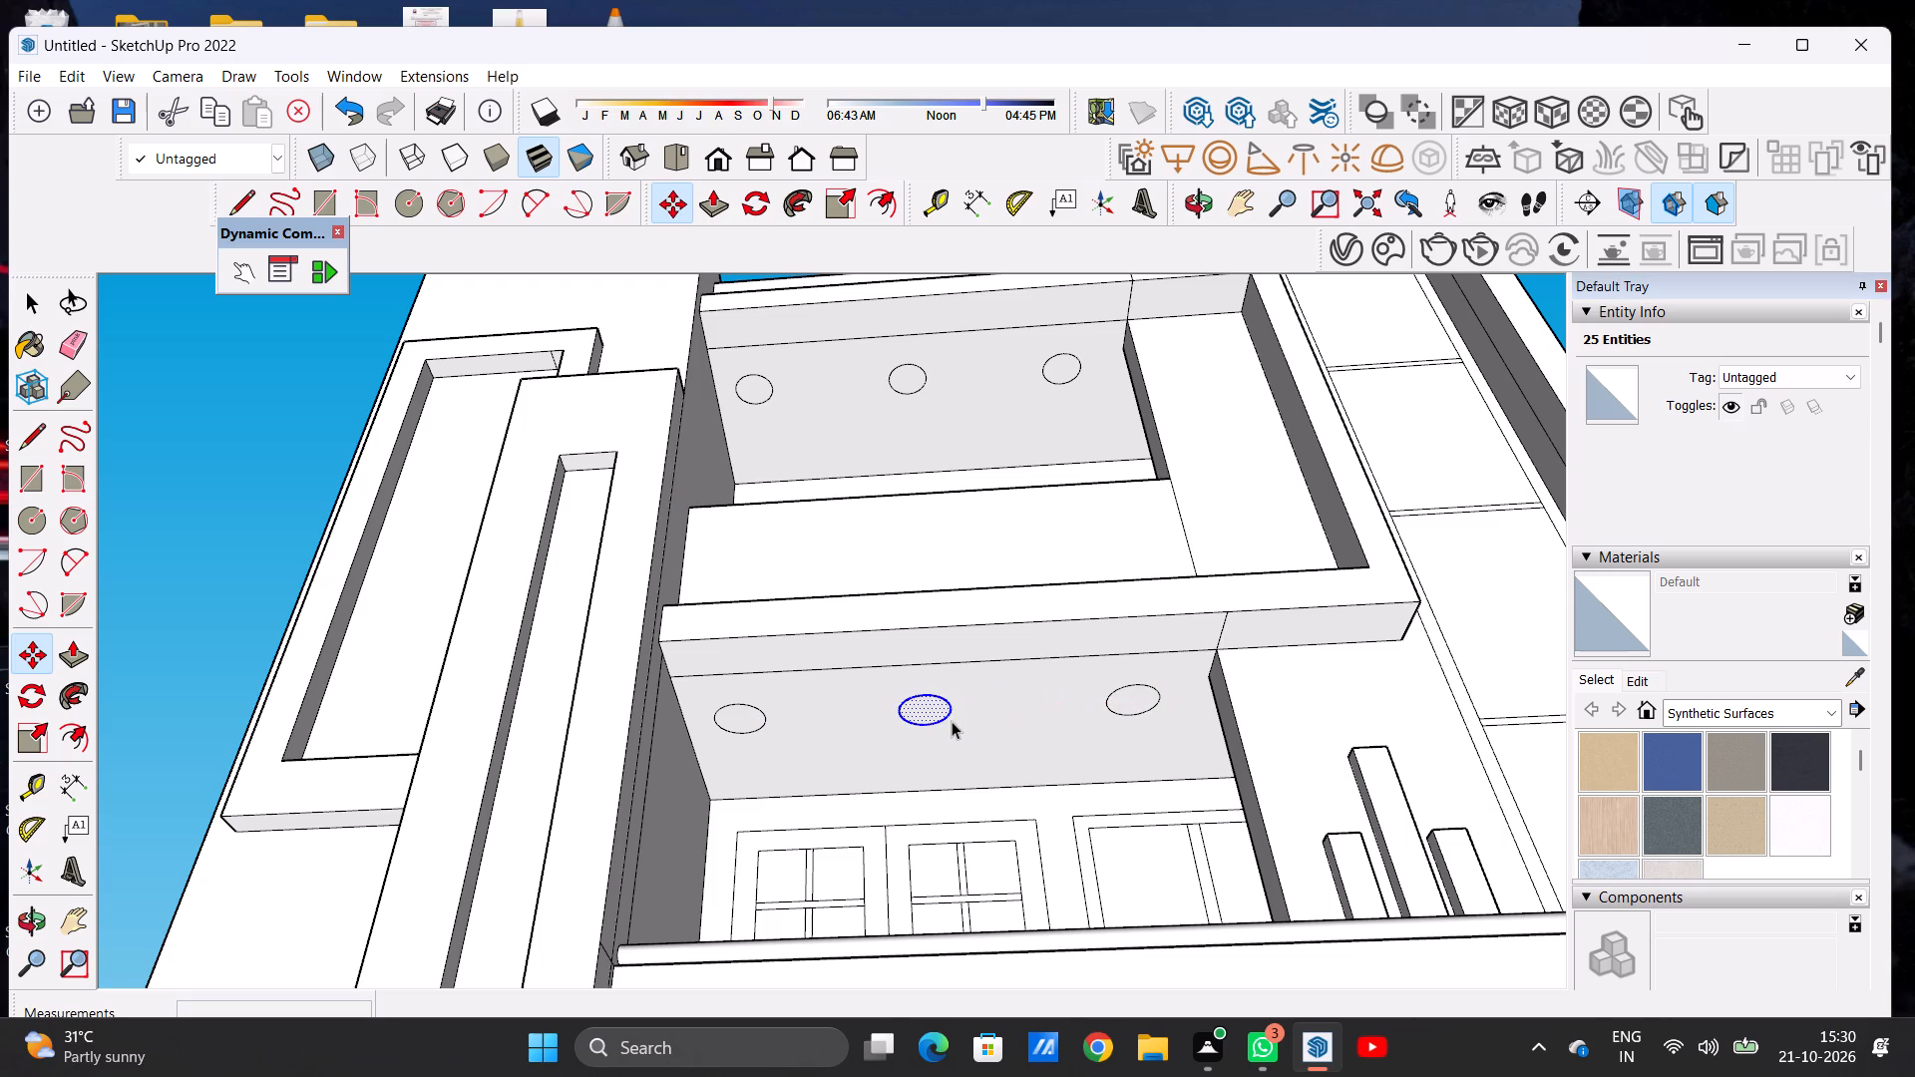
left_click(278, 444)
Erase the two leftover edge lines crossing the underside of the top roof overhang.
scroll(875, 691, "down", 6)
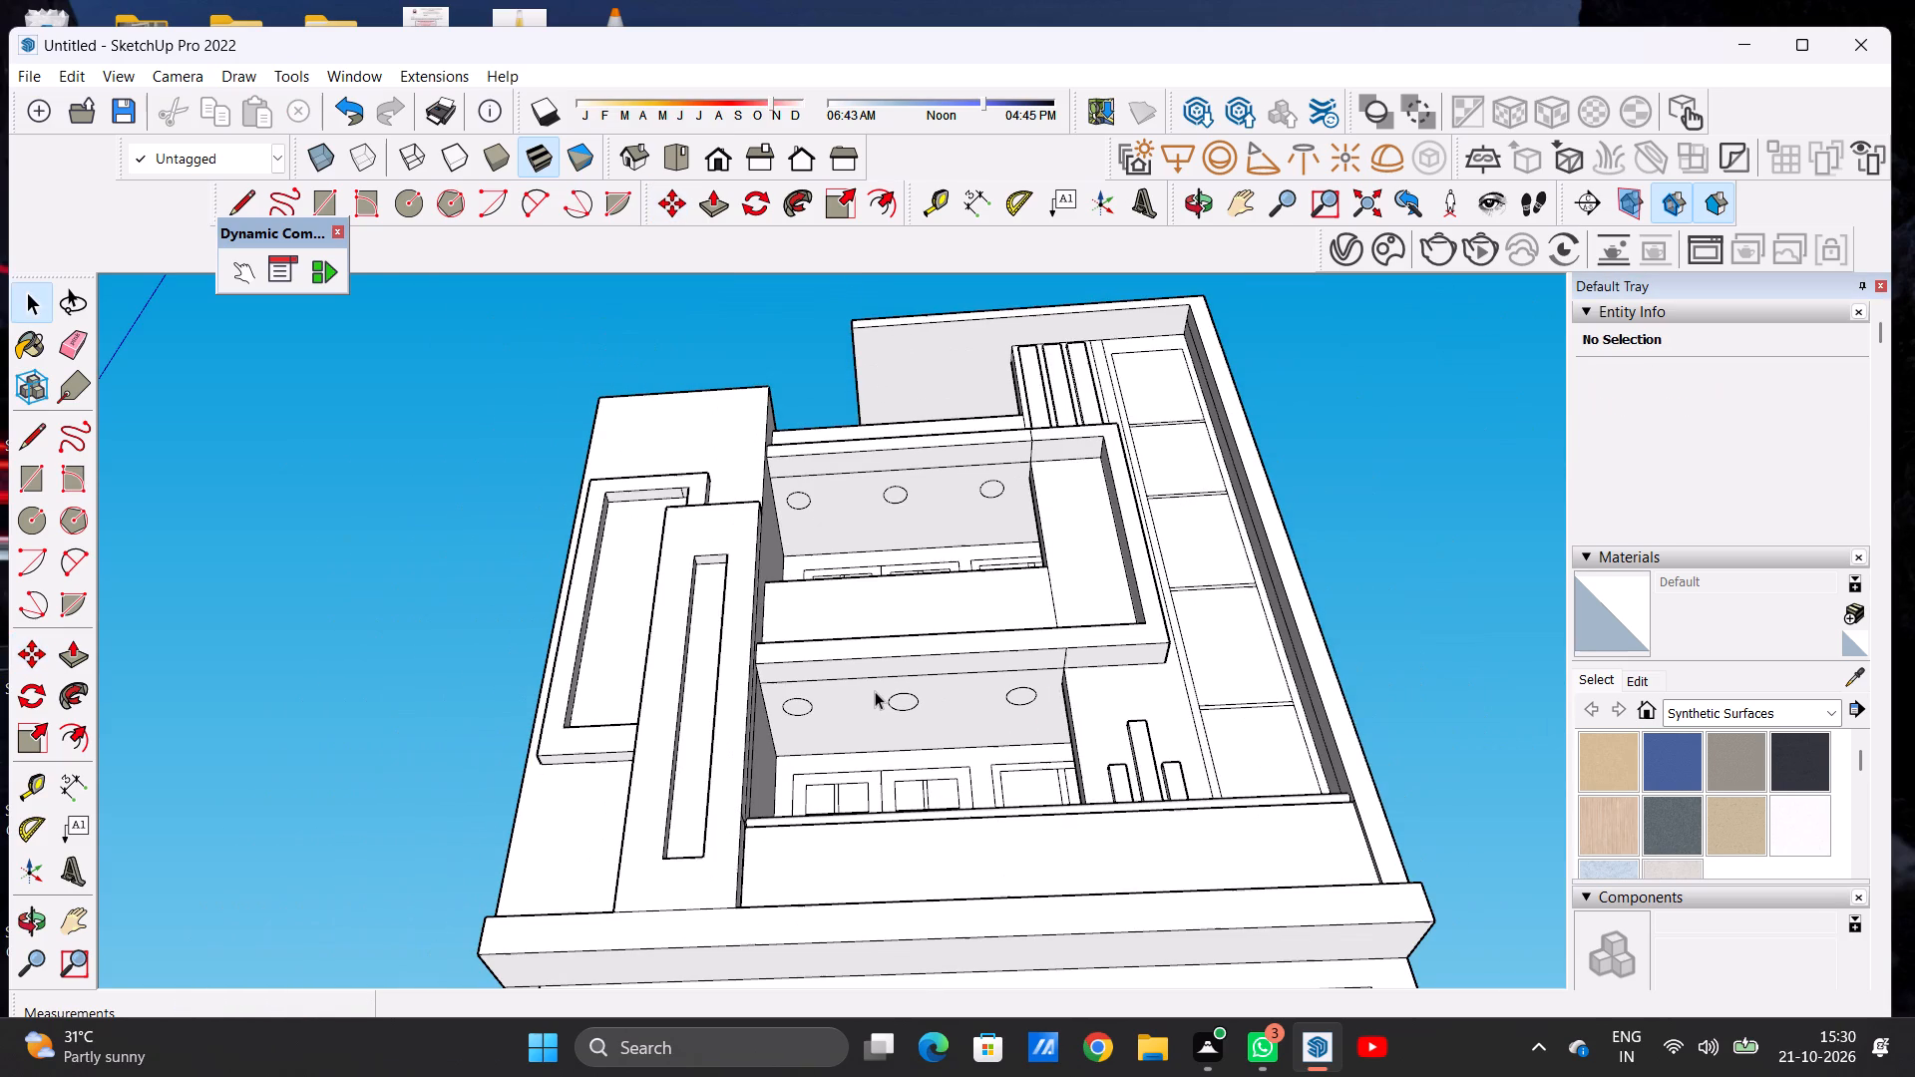
scroll(900, 729, "down", 11)
middle_click_drag(905, 766, 913, 909)
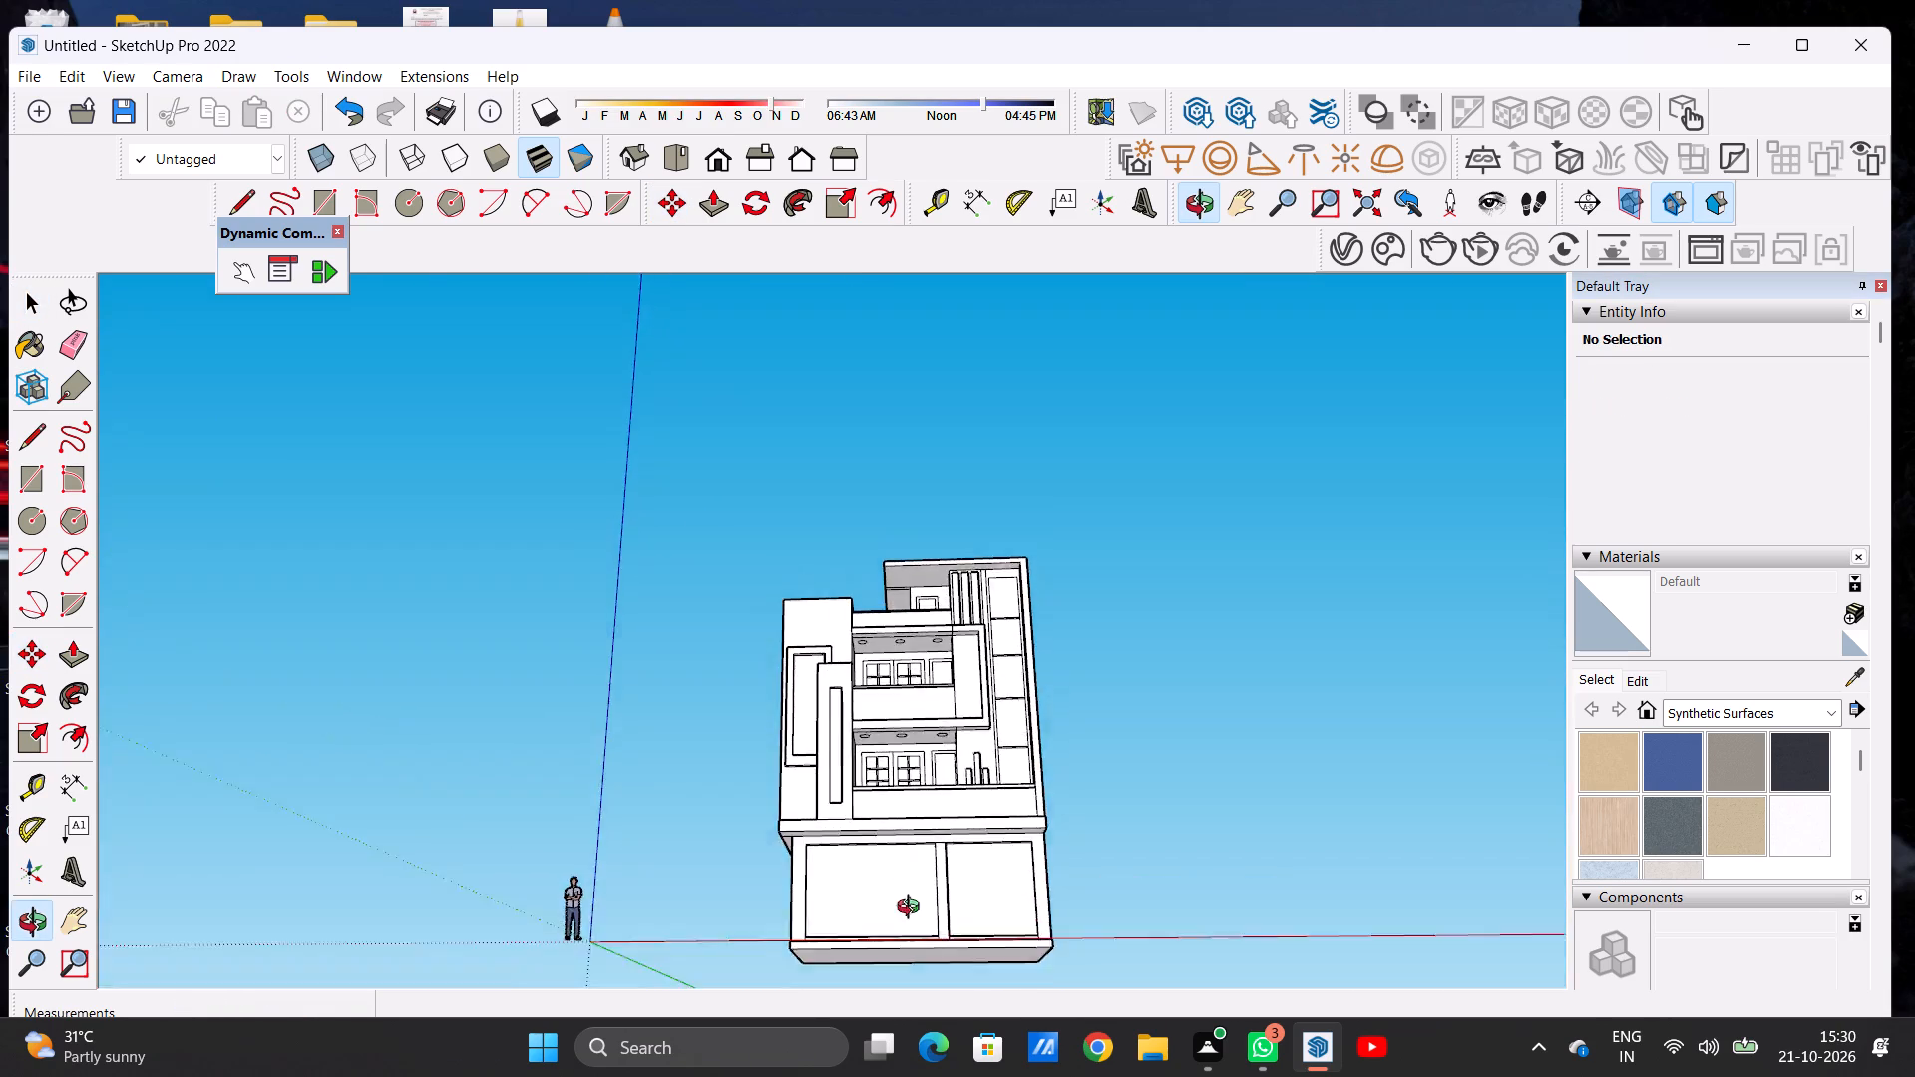
middle_click_drag(913, 909, 912, 979)
scroll(907, 625, "up", 7)
scroll(931, 523, "up", 2)
scroll(931, 523, "down", 1)
scroll(931, 523, "up", 2)
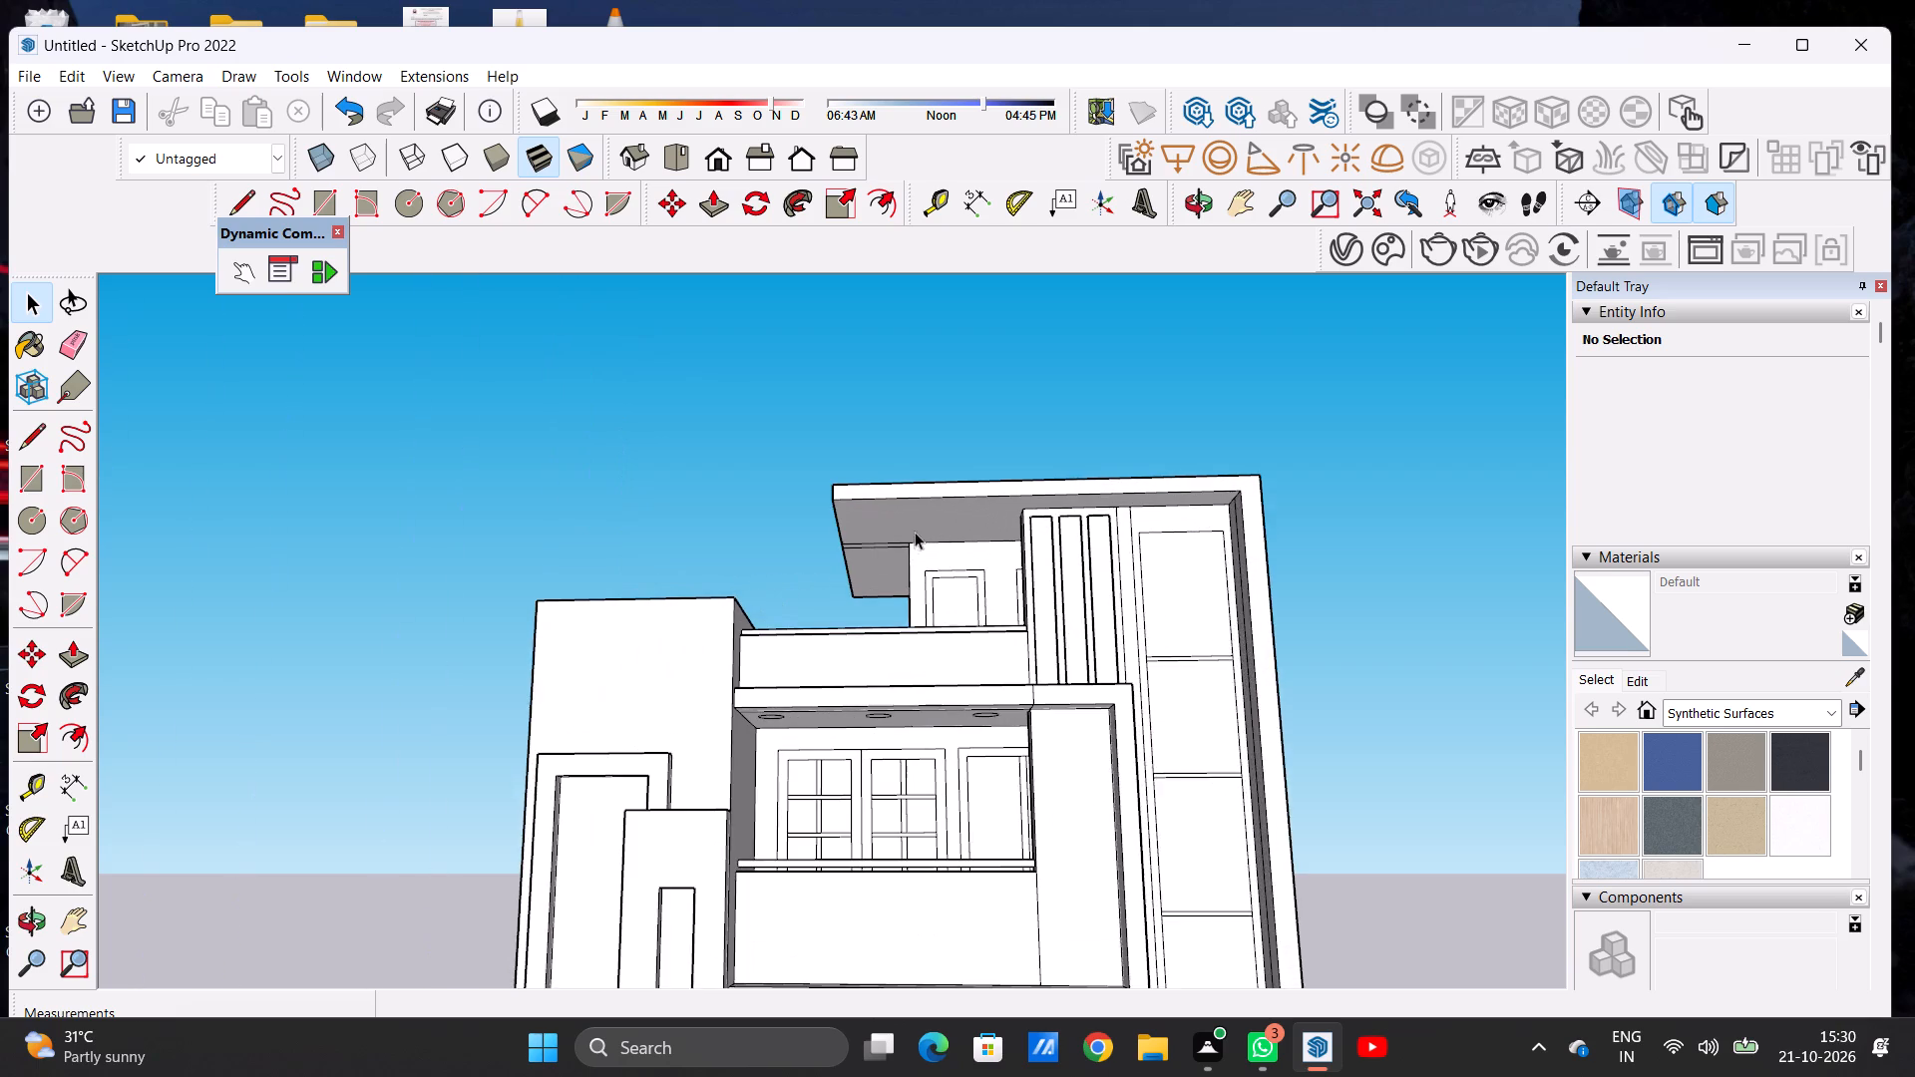
scroll(878, 546, "up", 8)
key("e")
left_click_drag(873, 534, 889, 586)
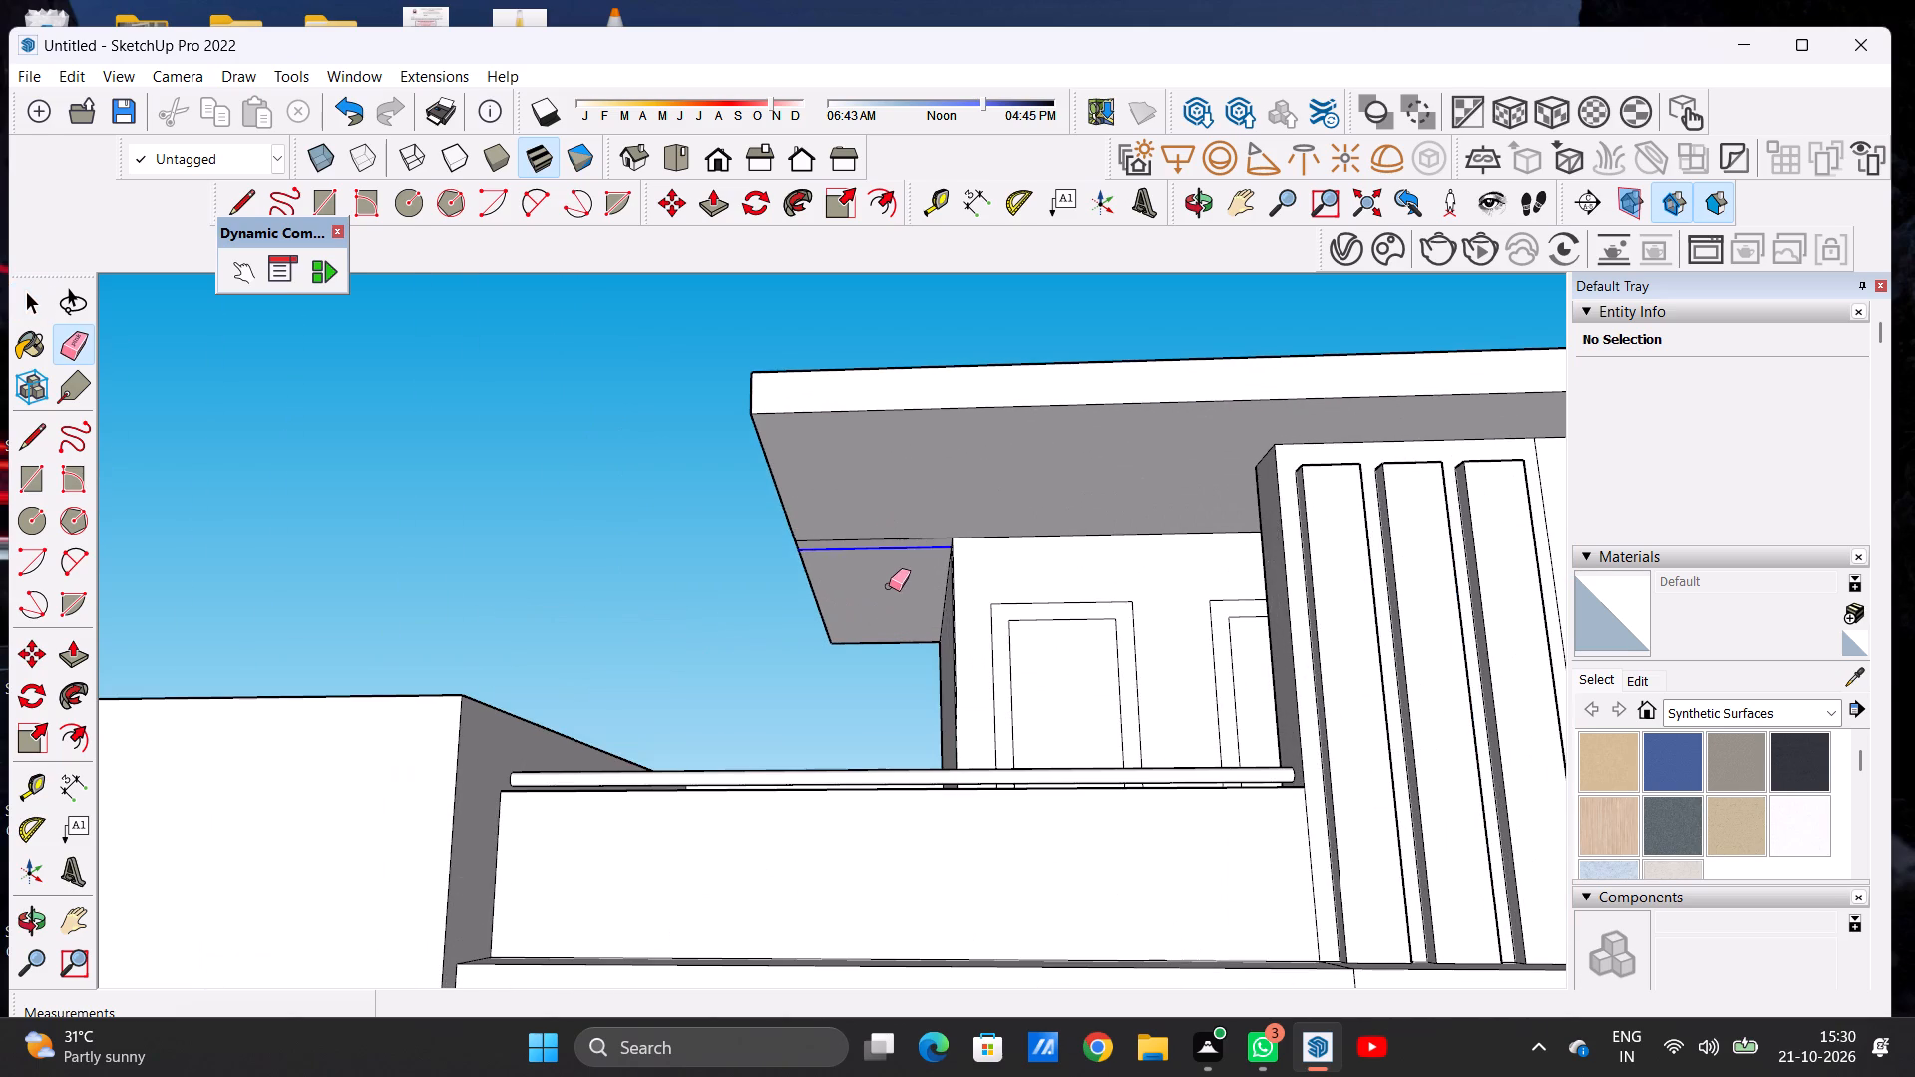
left_click_drag(876, 506, 878, 547)
key("space")
Draw a circle of about 3 7/8" radius on the underside of the top roof overhang, near its right end.
scroll(867, 638, "down", 1)
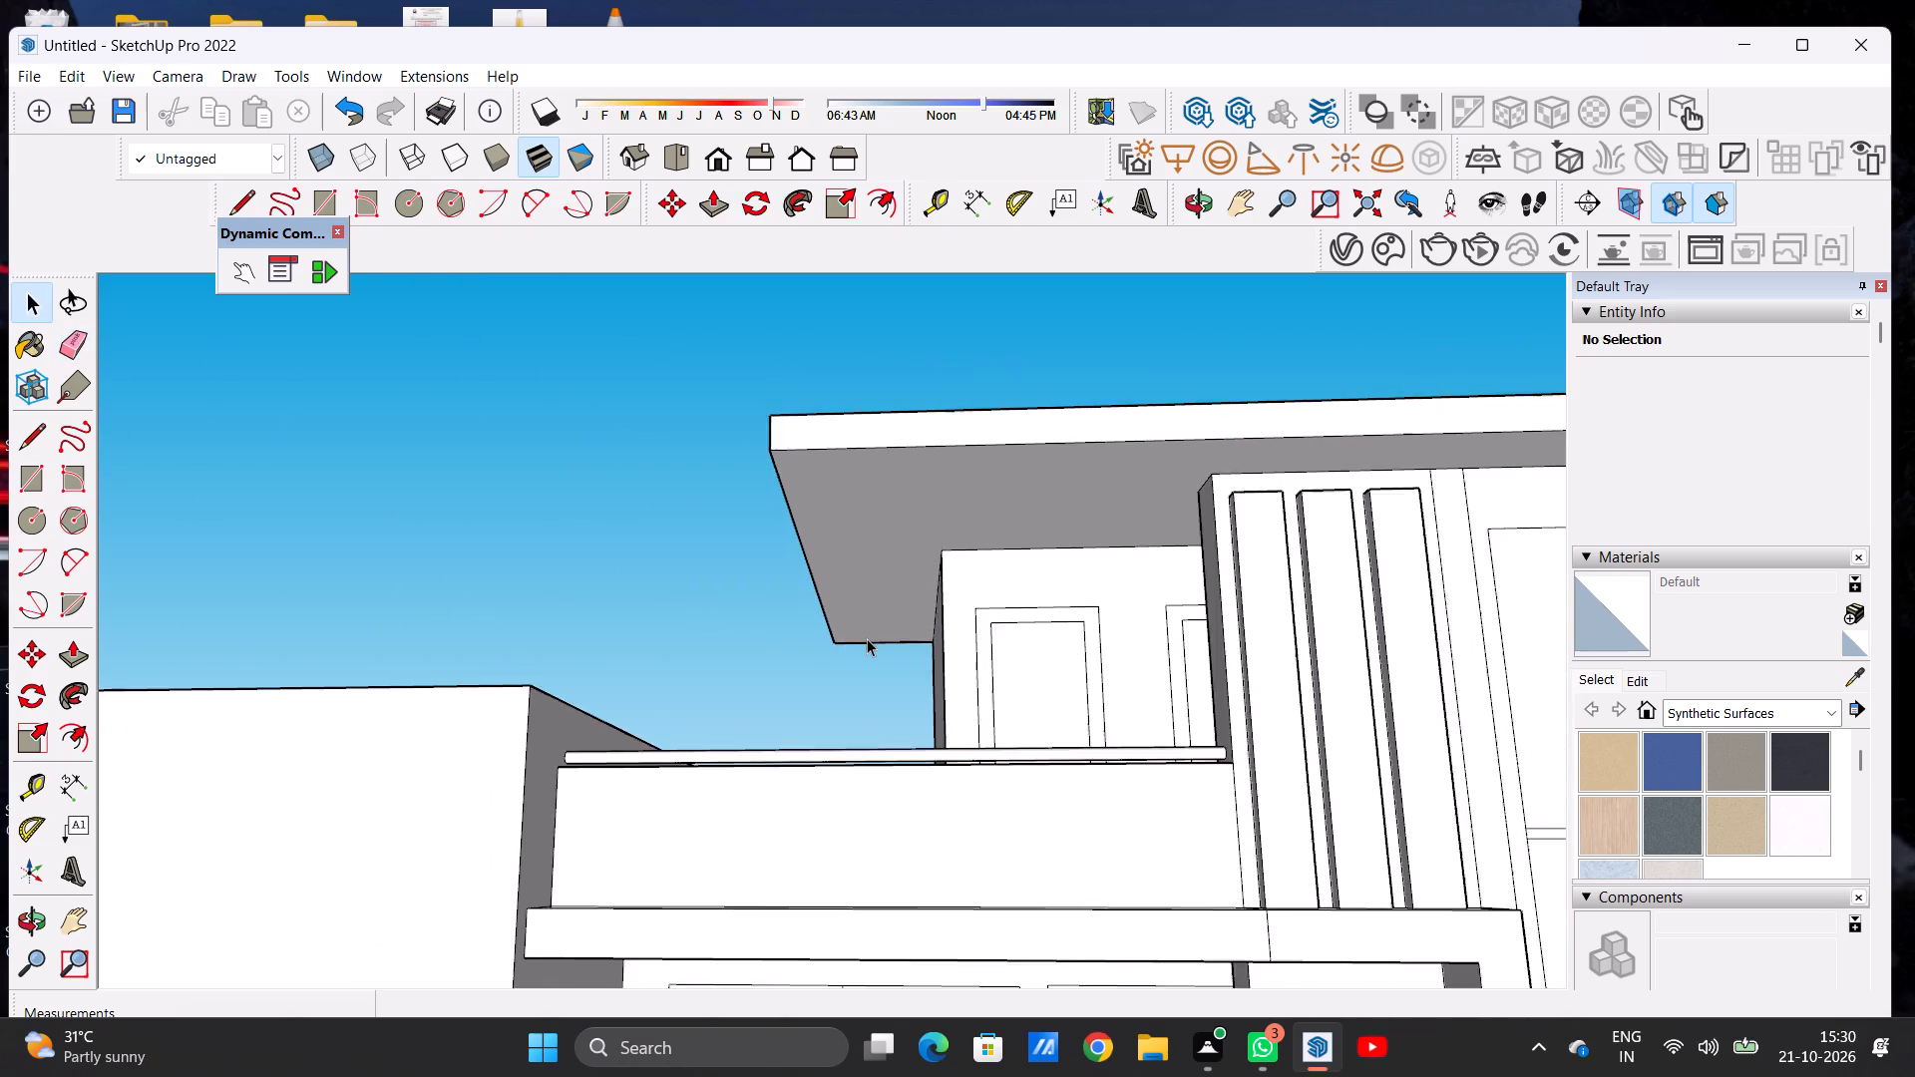
scroll(867, 638, "down", 3)
middle_click_drag(921, 600, 957, 537)
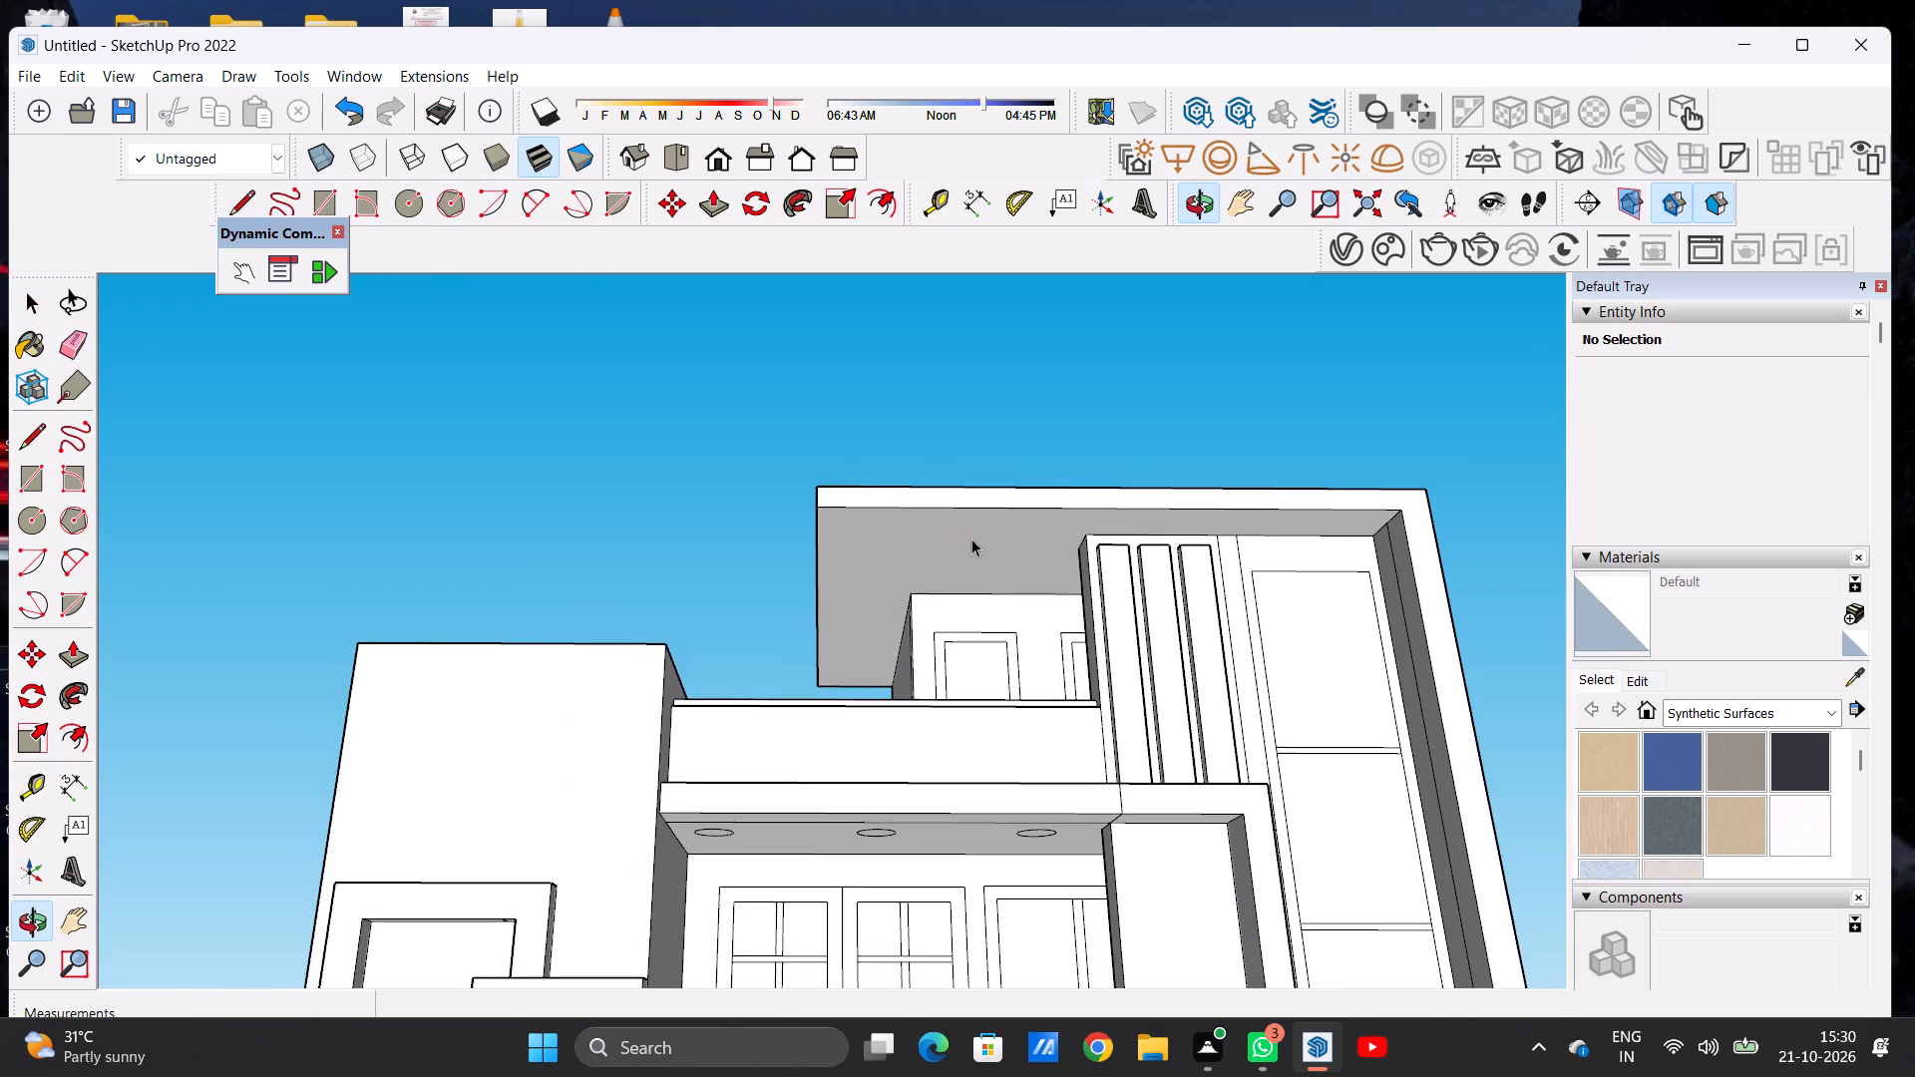
scroll(1121, 533, "up", 1)
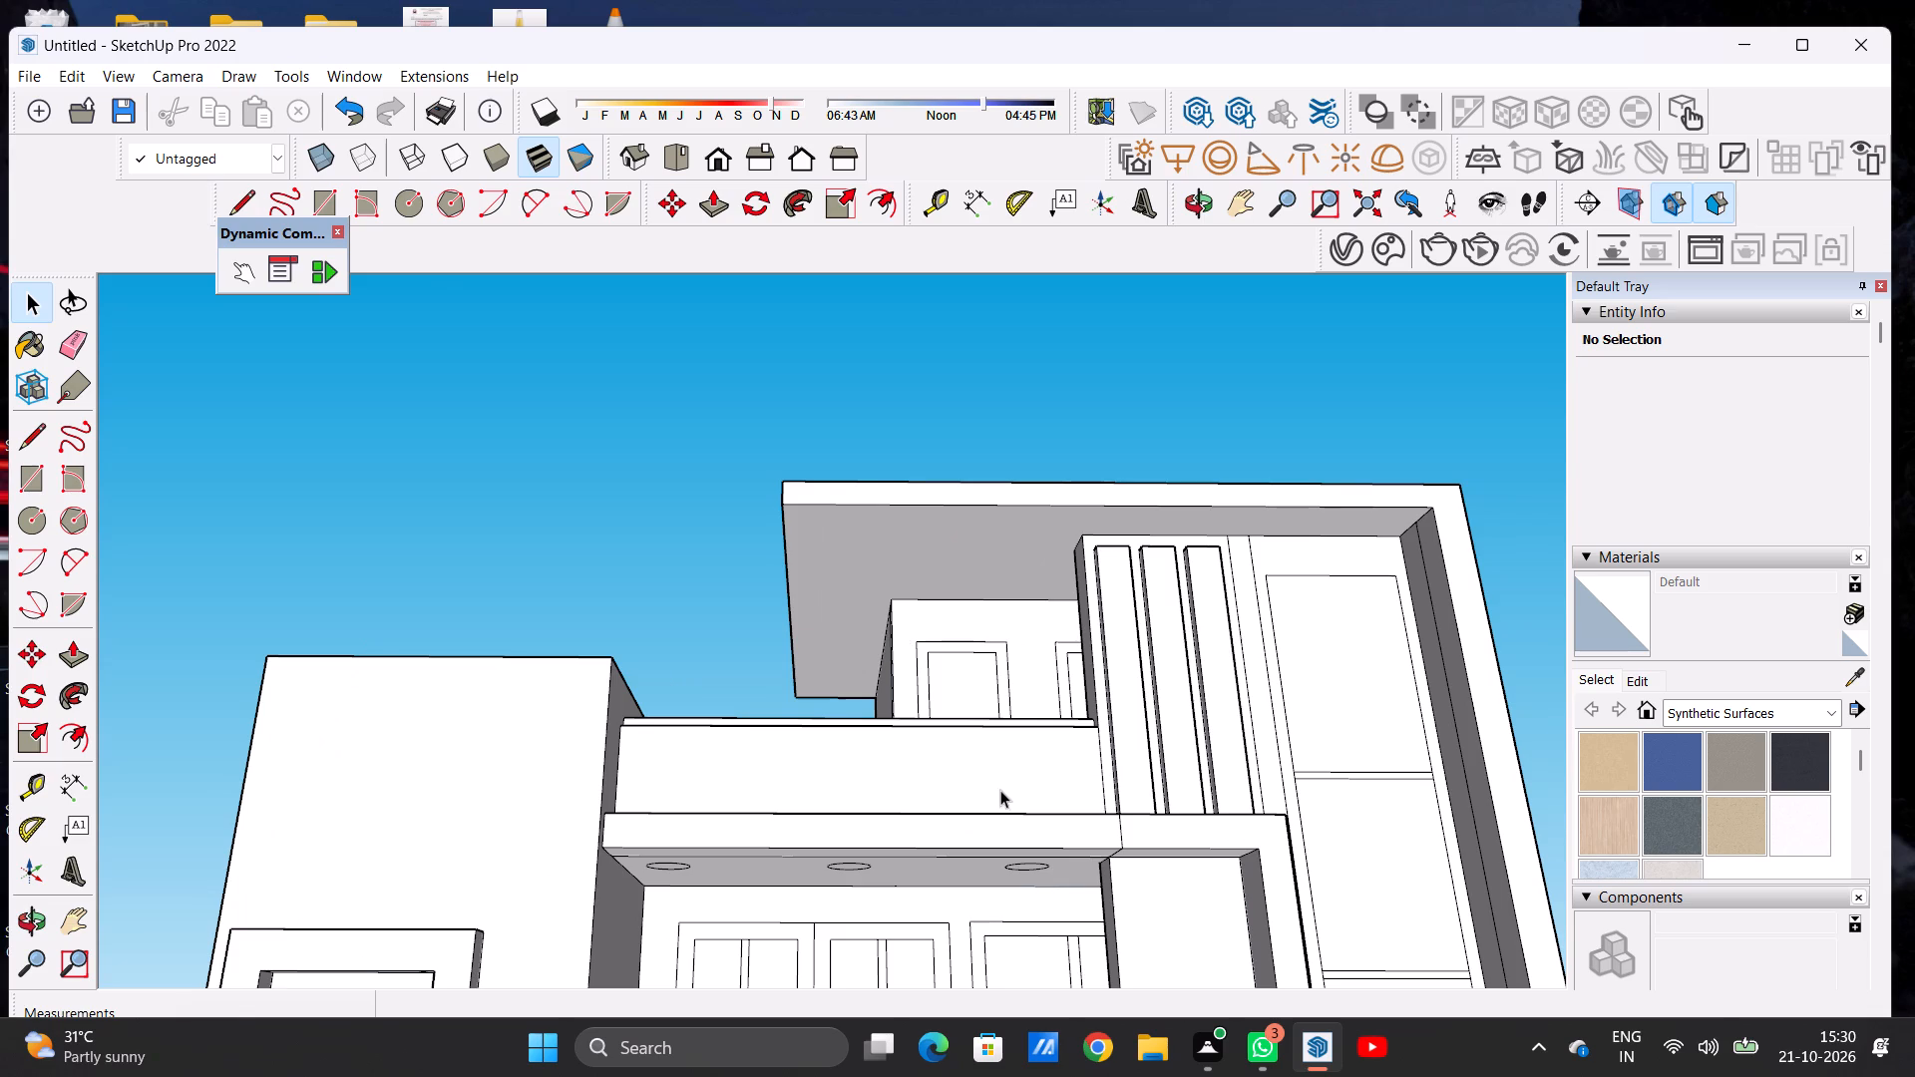
scroll(989, 766, "down", 4)
scroll(1033, 653, "up", 5)
middle_click_drag(1193, 690, 1138, 617)
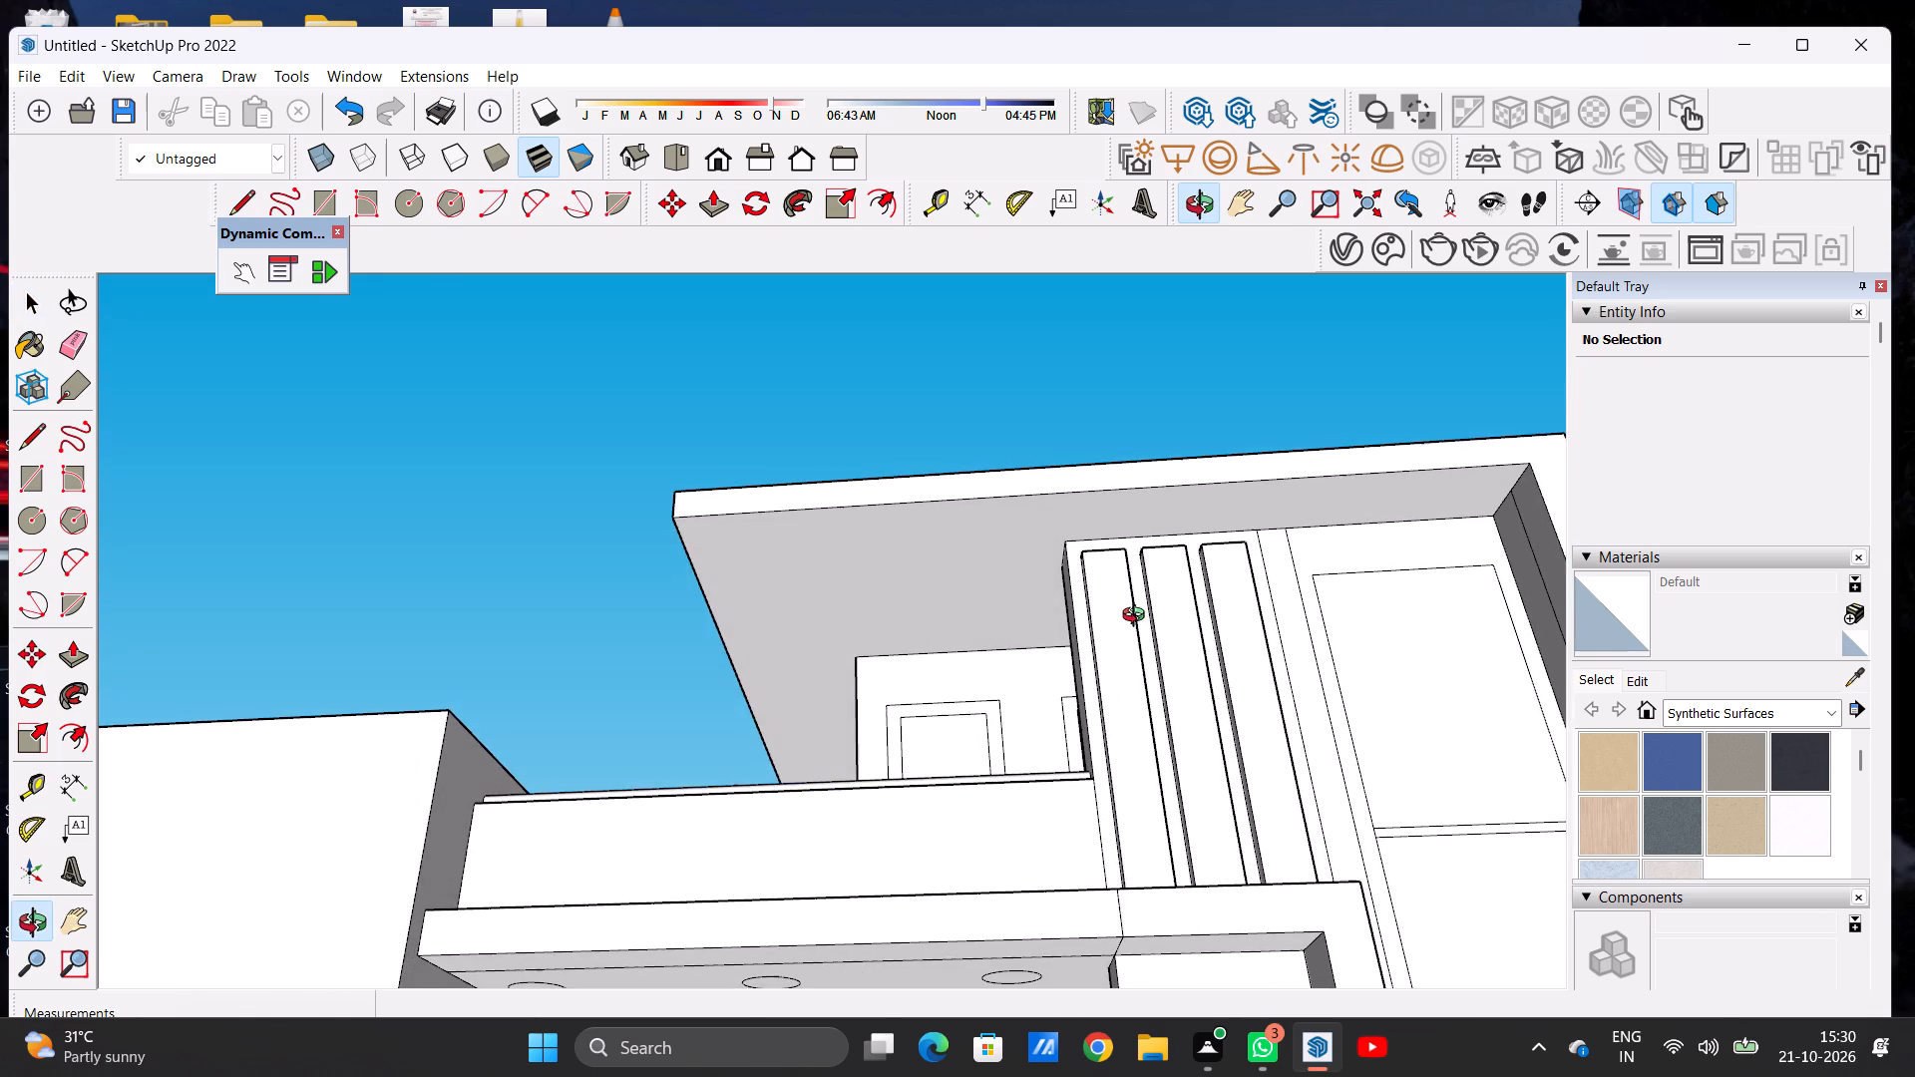
middle_click_drag(1138, 617, 1141, 637)
scroll(857, 689, "down", 5)
middle_click_drag(1034, 650, 1049, 592)
scroll(1058, 592, "up", 3)
scroll(1044, 596, "down", 3)
scroll(1184, 591, "up", 5)
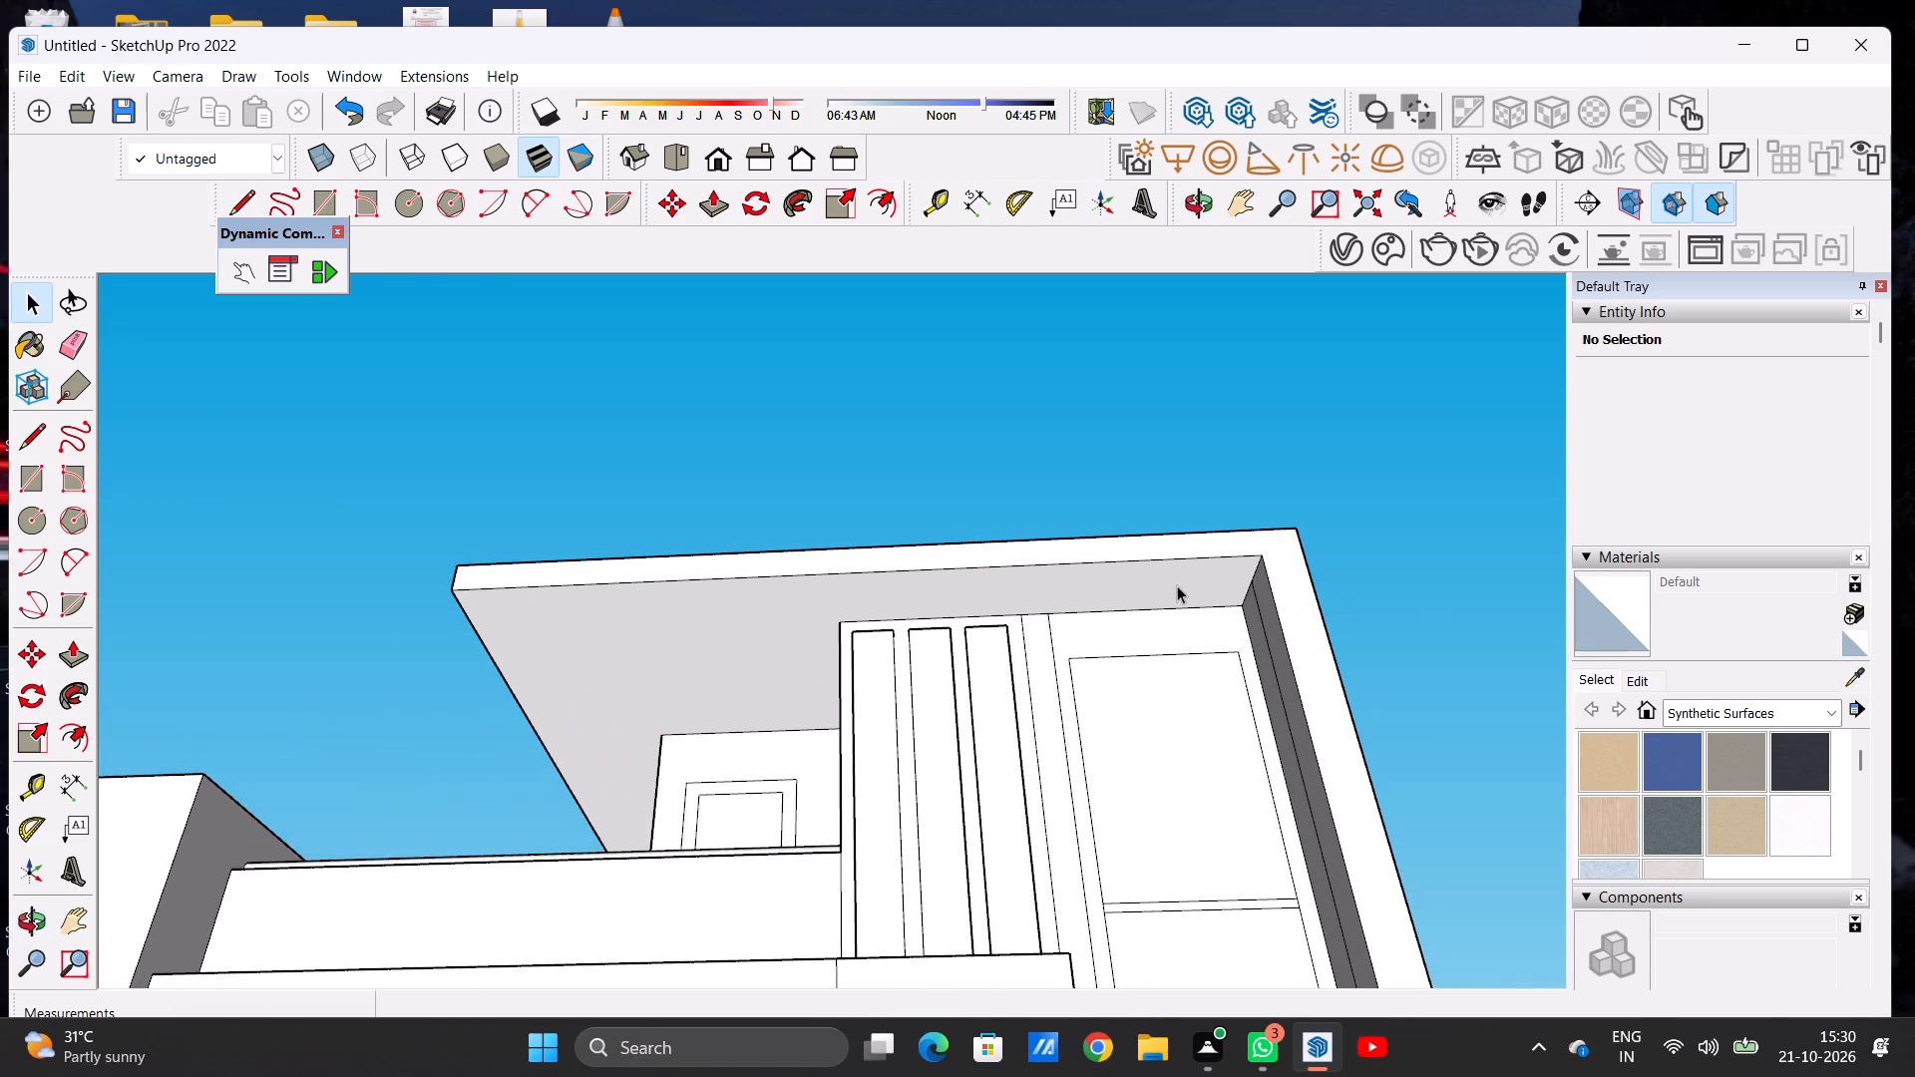
scroll(1177, 585, "up", 2)
middle_click_drag(1138, 599, 1130, 541)
scroll(1117, 559, "down", 4)
middle_click_drag(1109, 538, 1120, 518)
scroll(1111, 564, "up", 2)
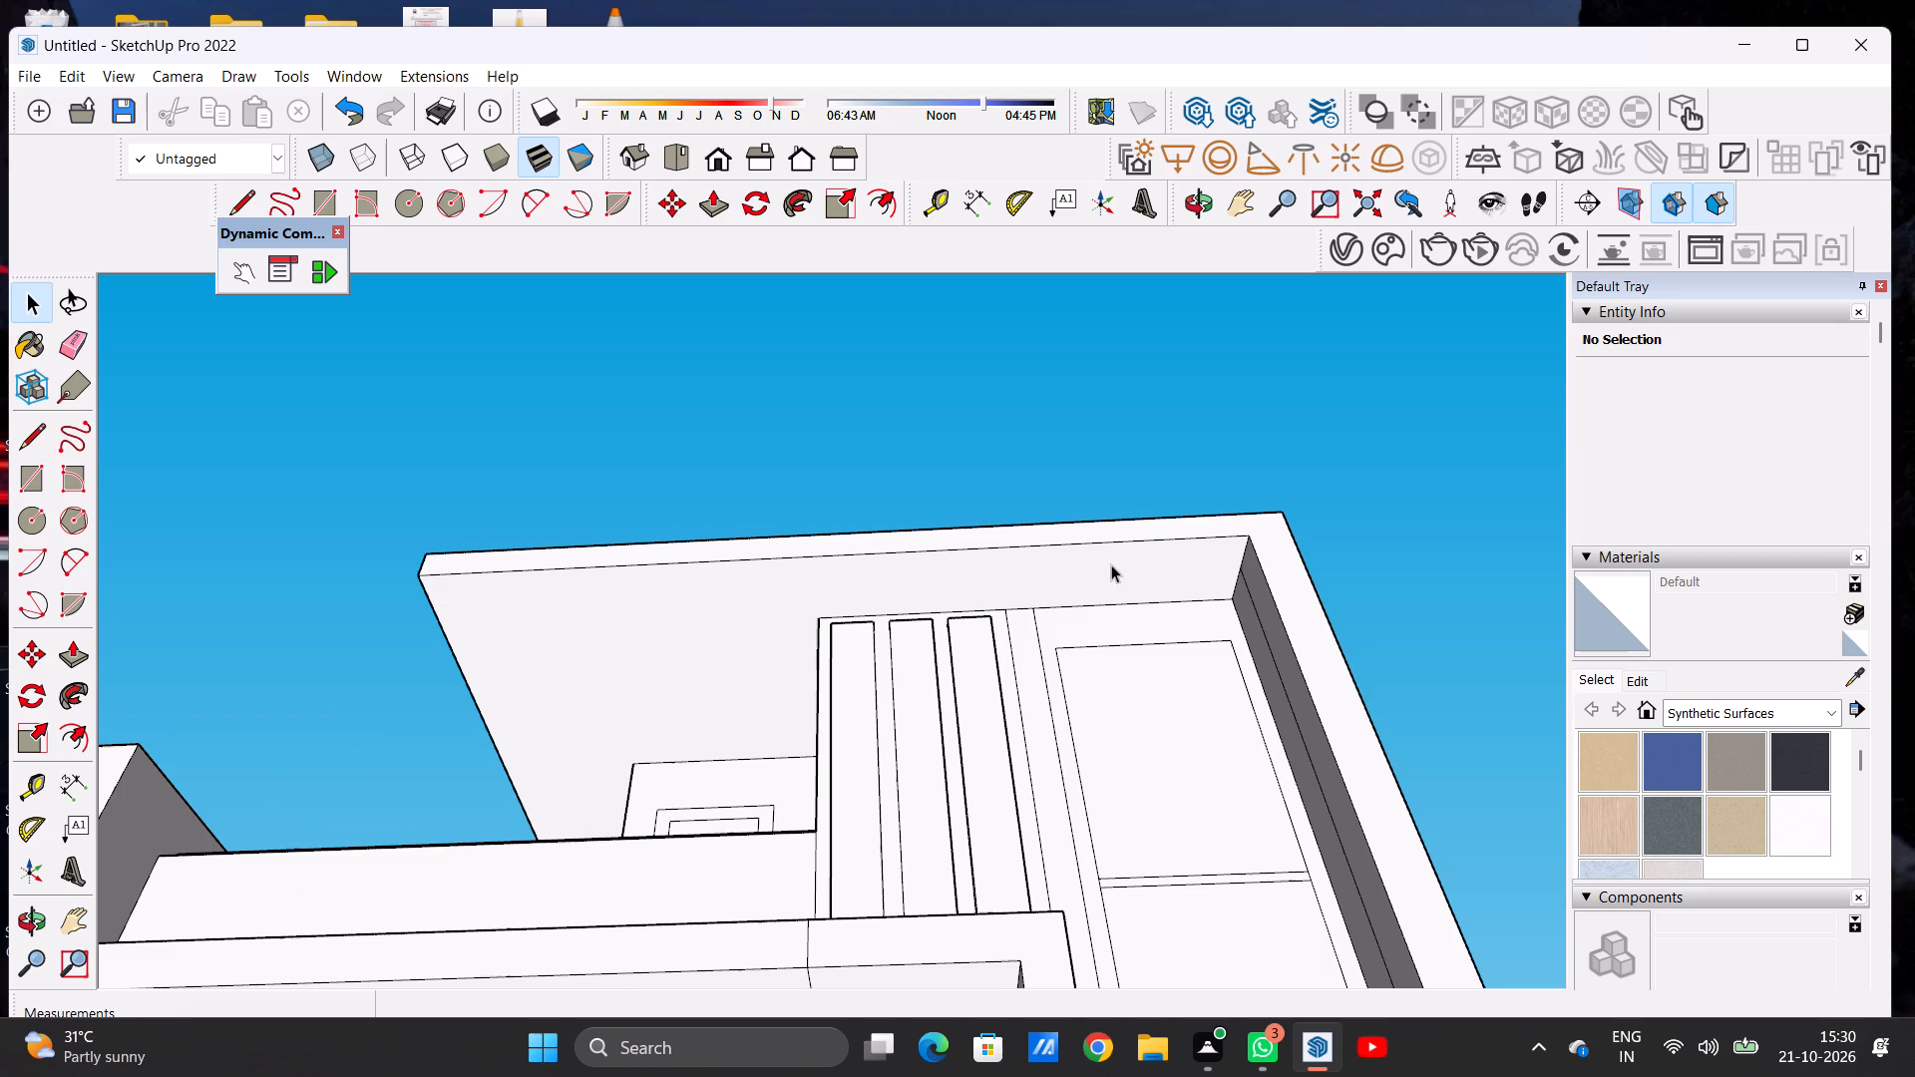
key("c")
scroll(1146, 570, "up", 5)
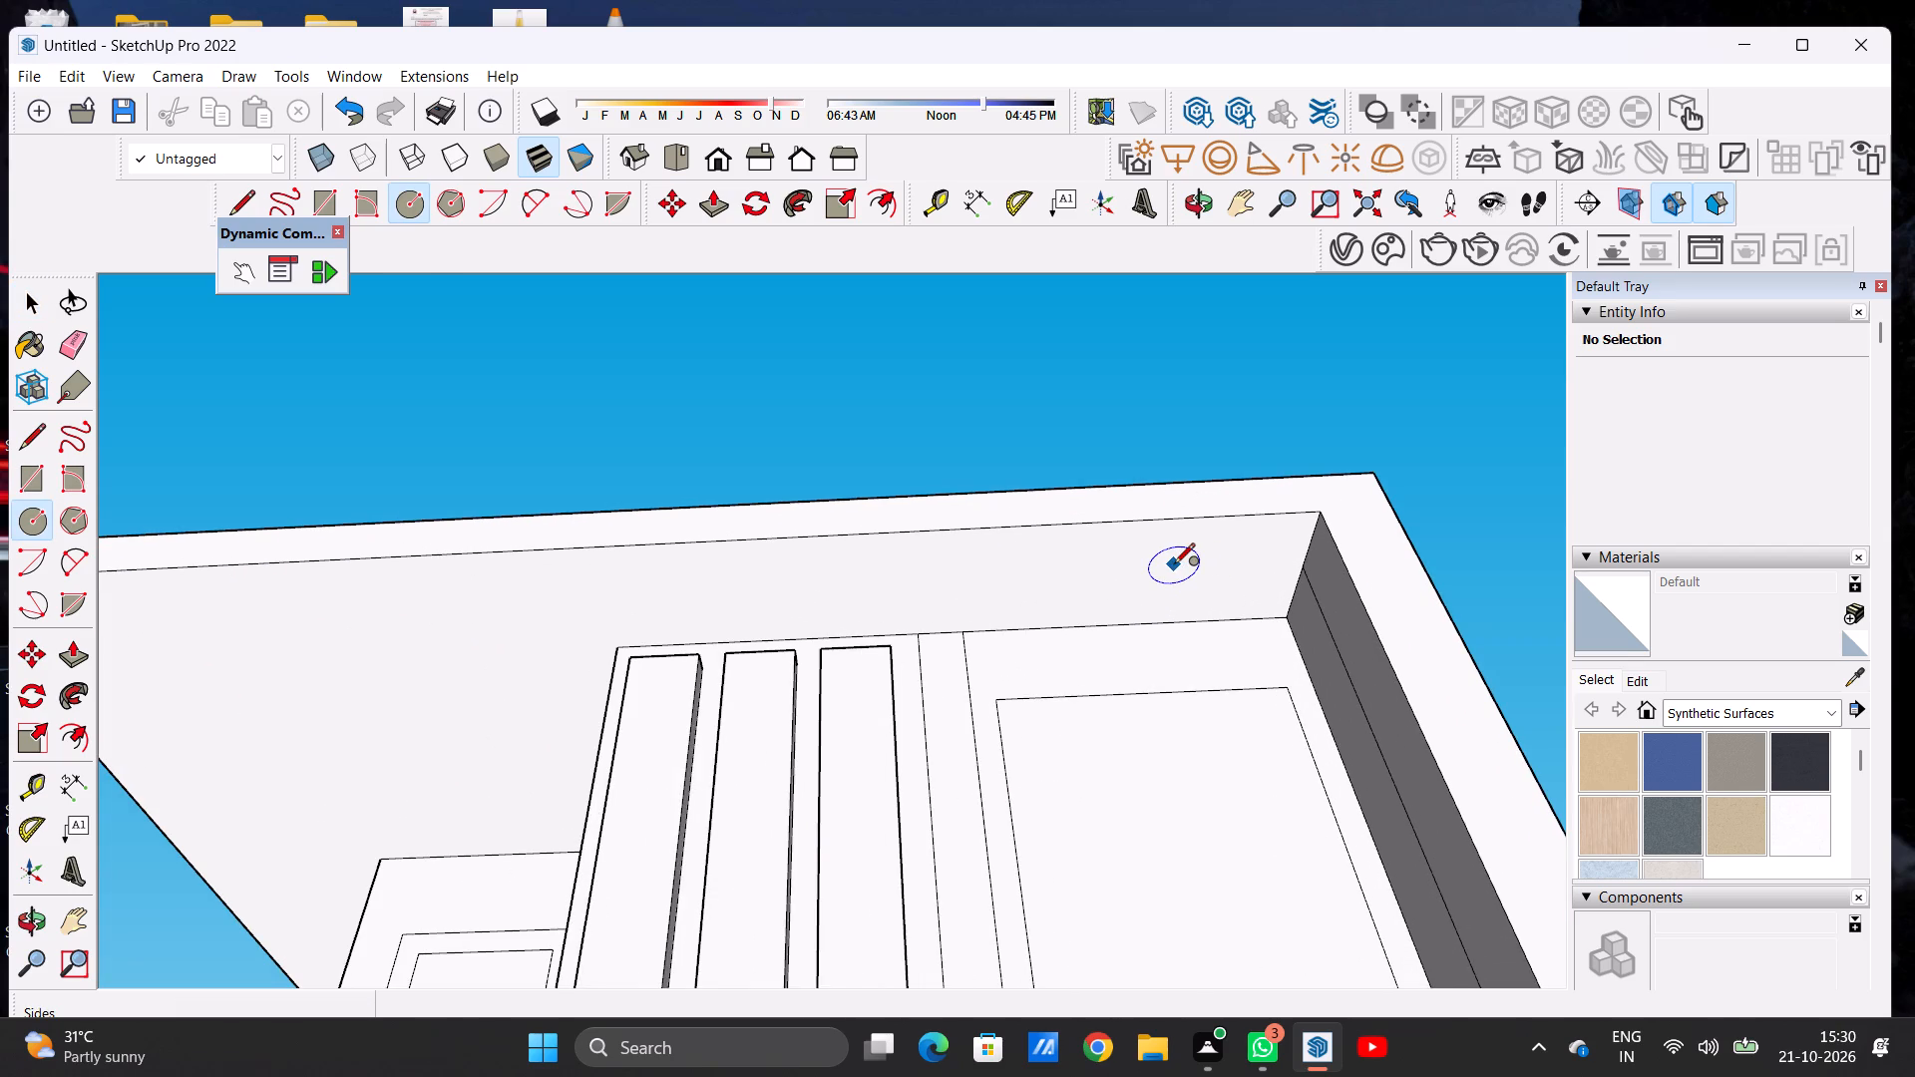
left_click(1096, 573)
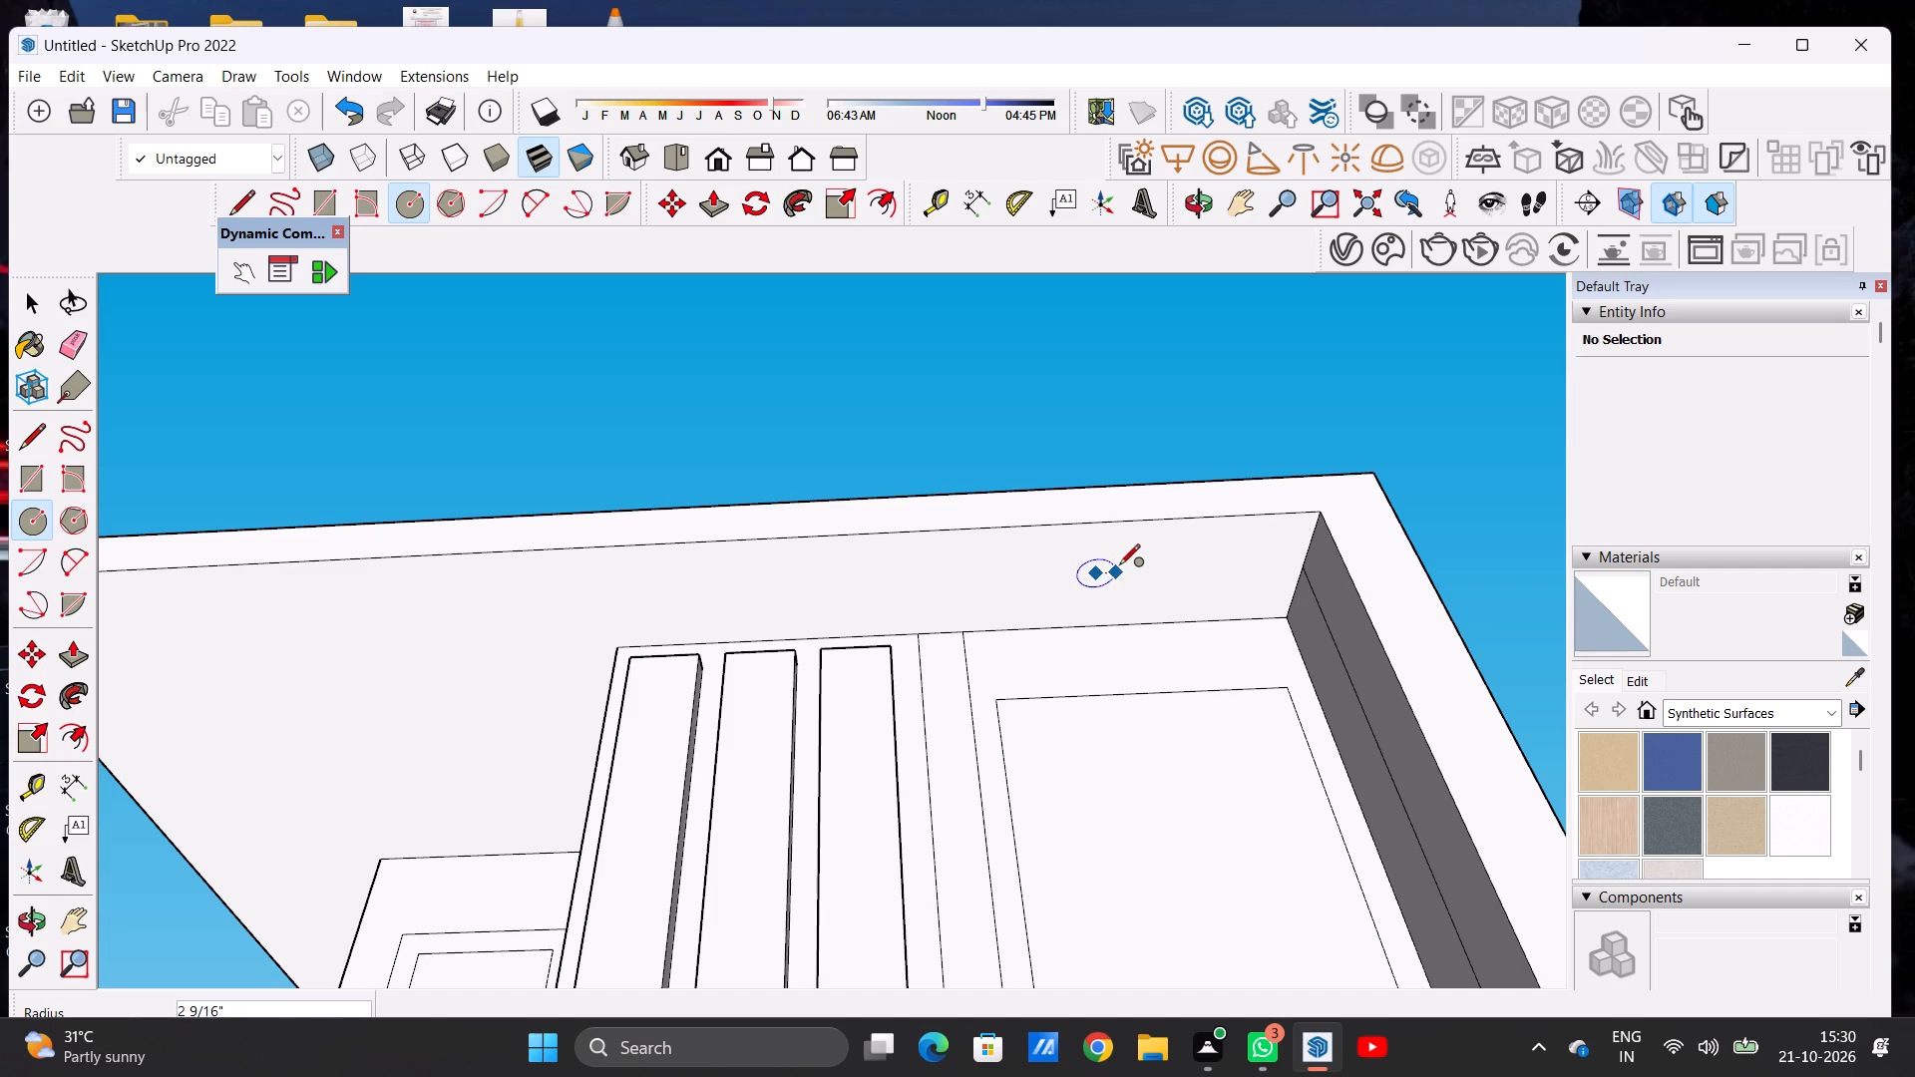
left_click(1125, 569)
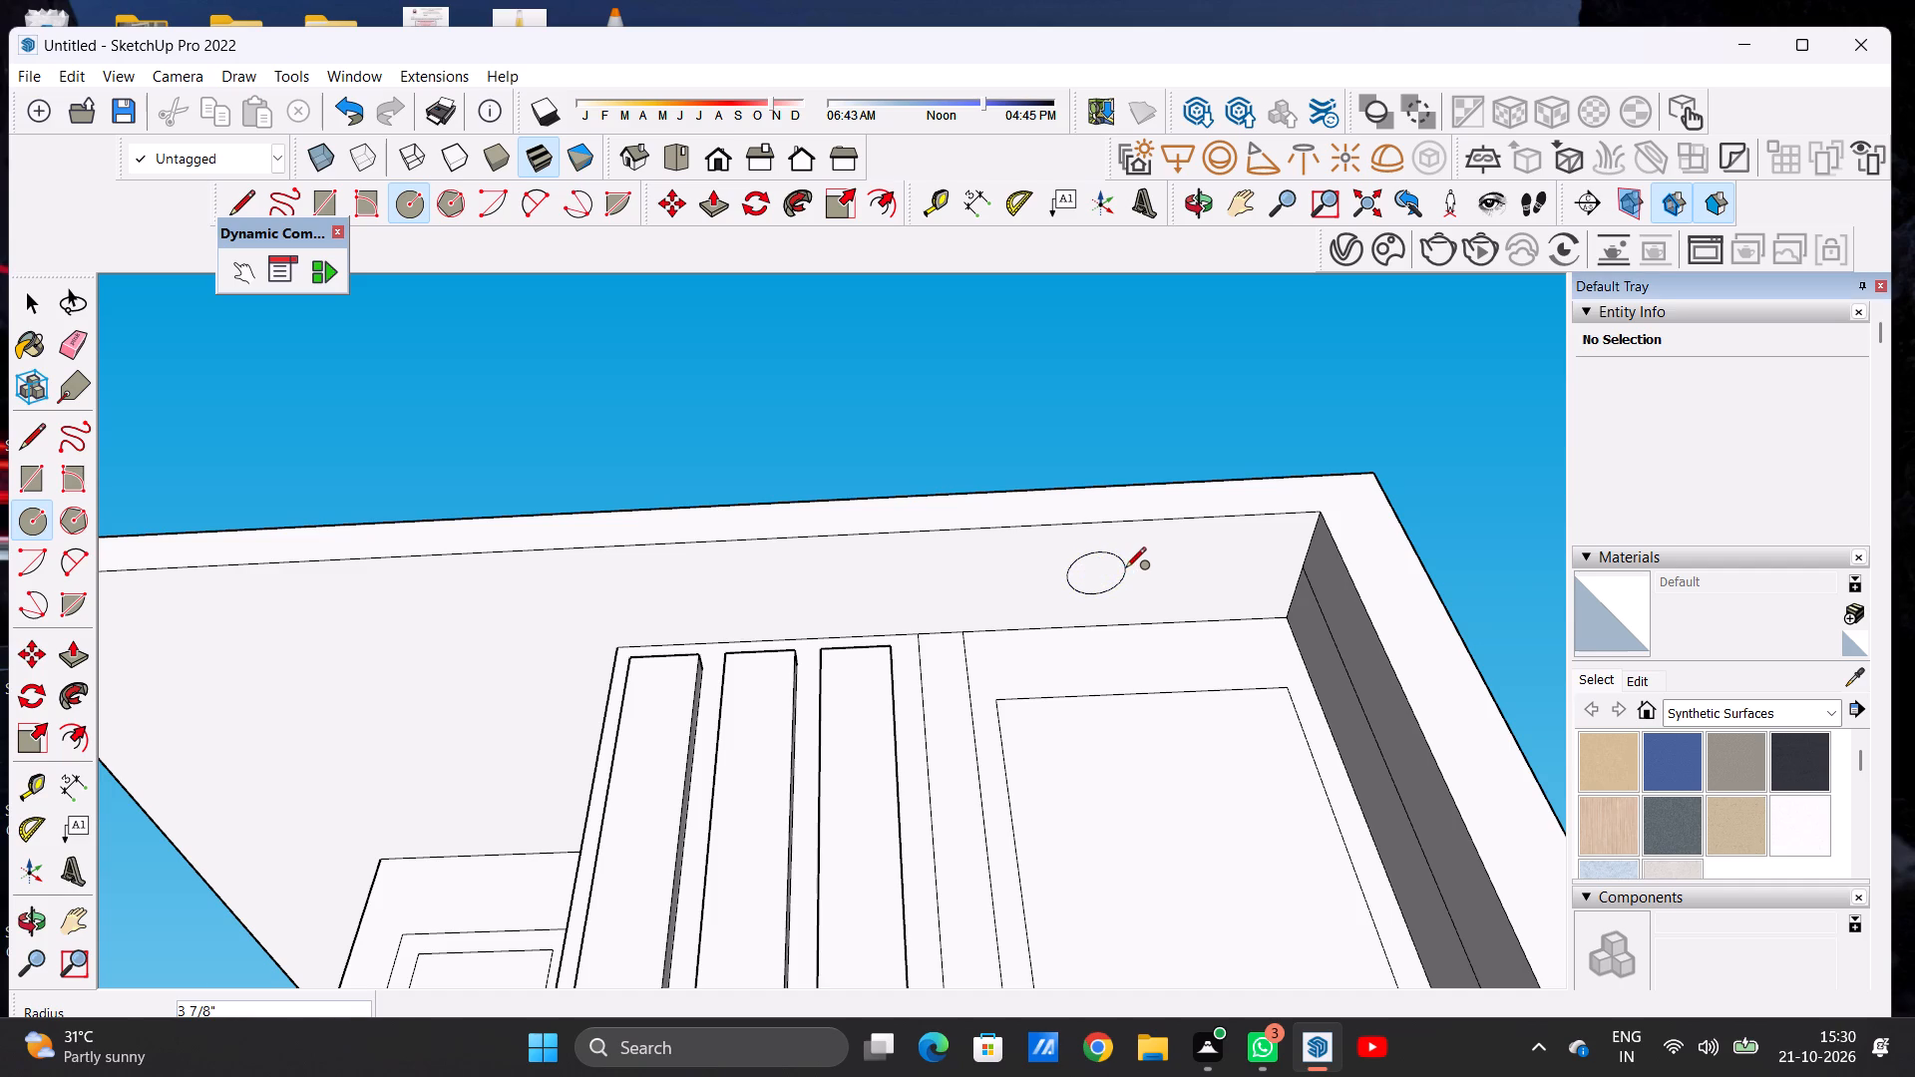
key("space")
Copy the circle about 11' 9" along the roof overhang's underside to its left end.
double_click(1113, 576)
key("m")
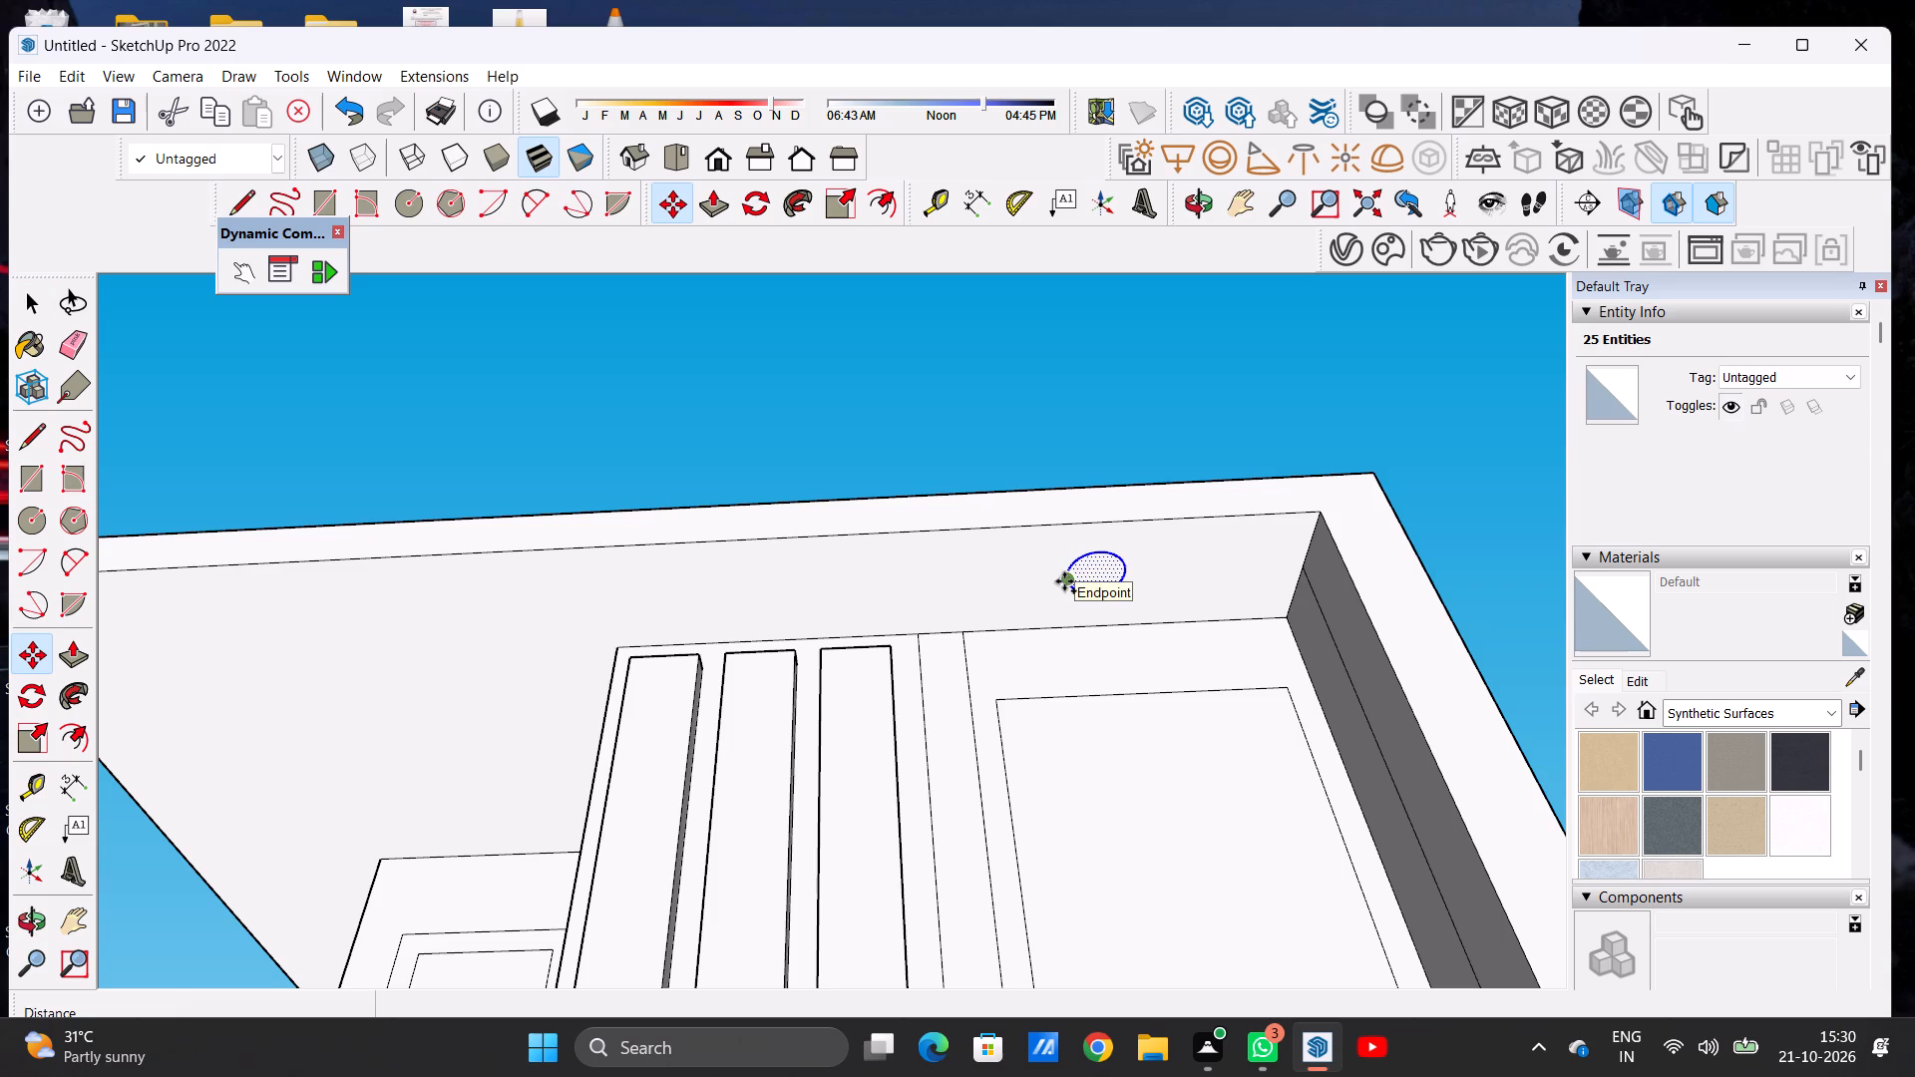
left_click(1064, 581)
scroll(990, 567, "down", 10)
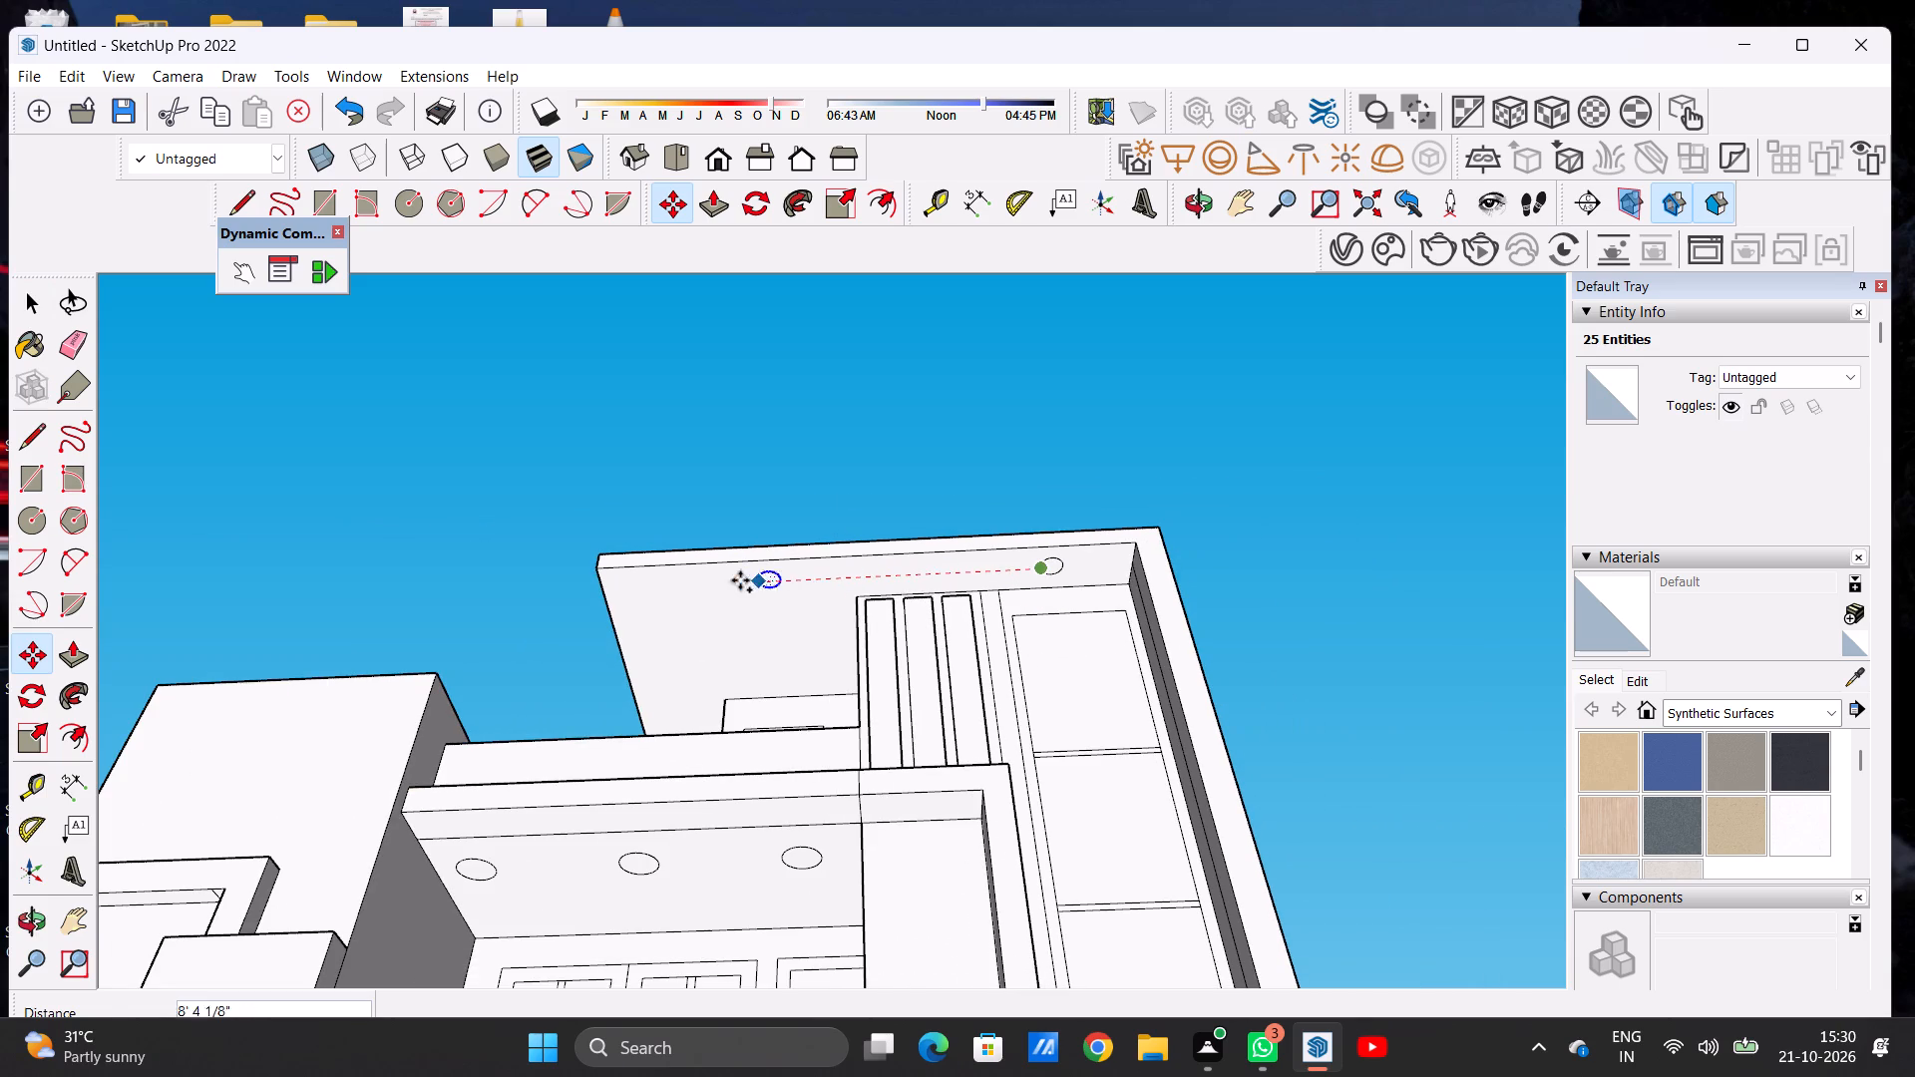
scroll(641, 603, "up", 5)
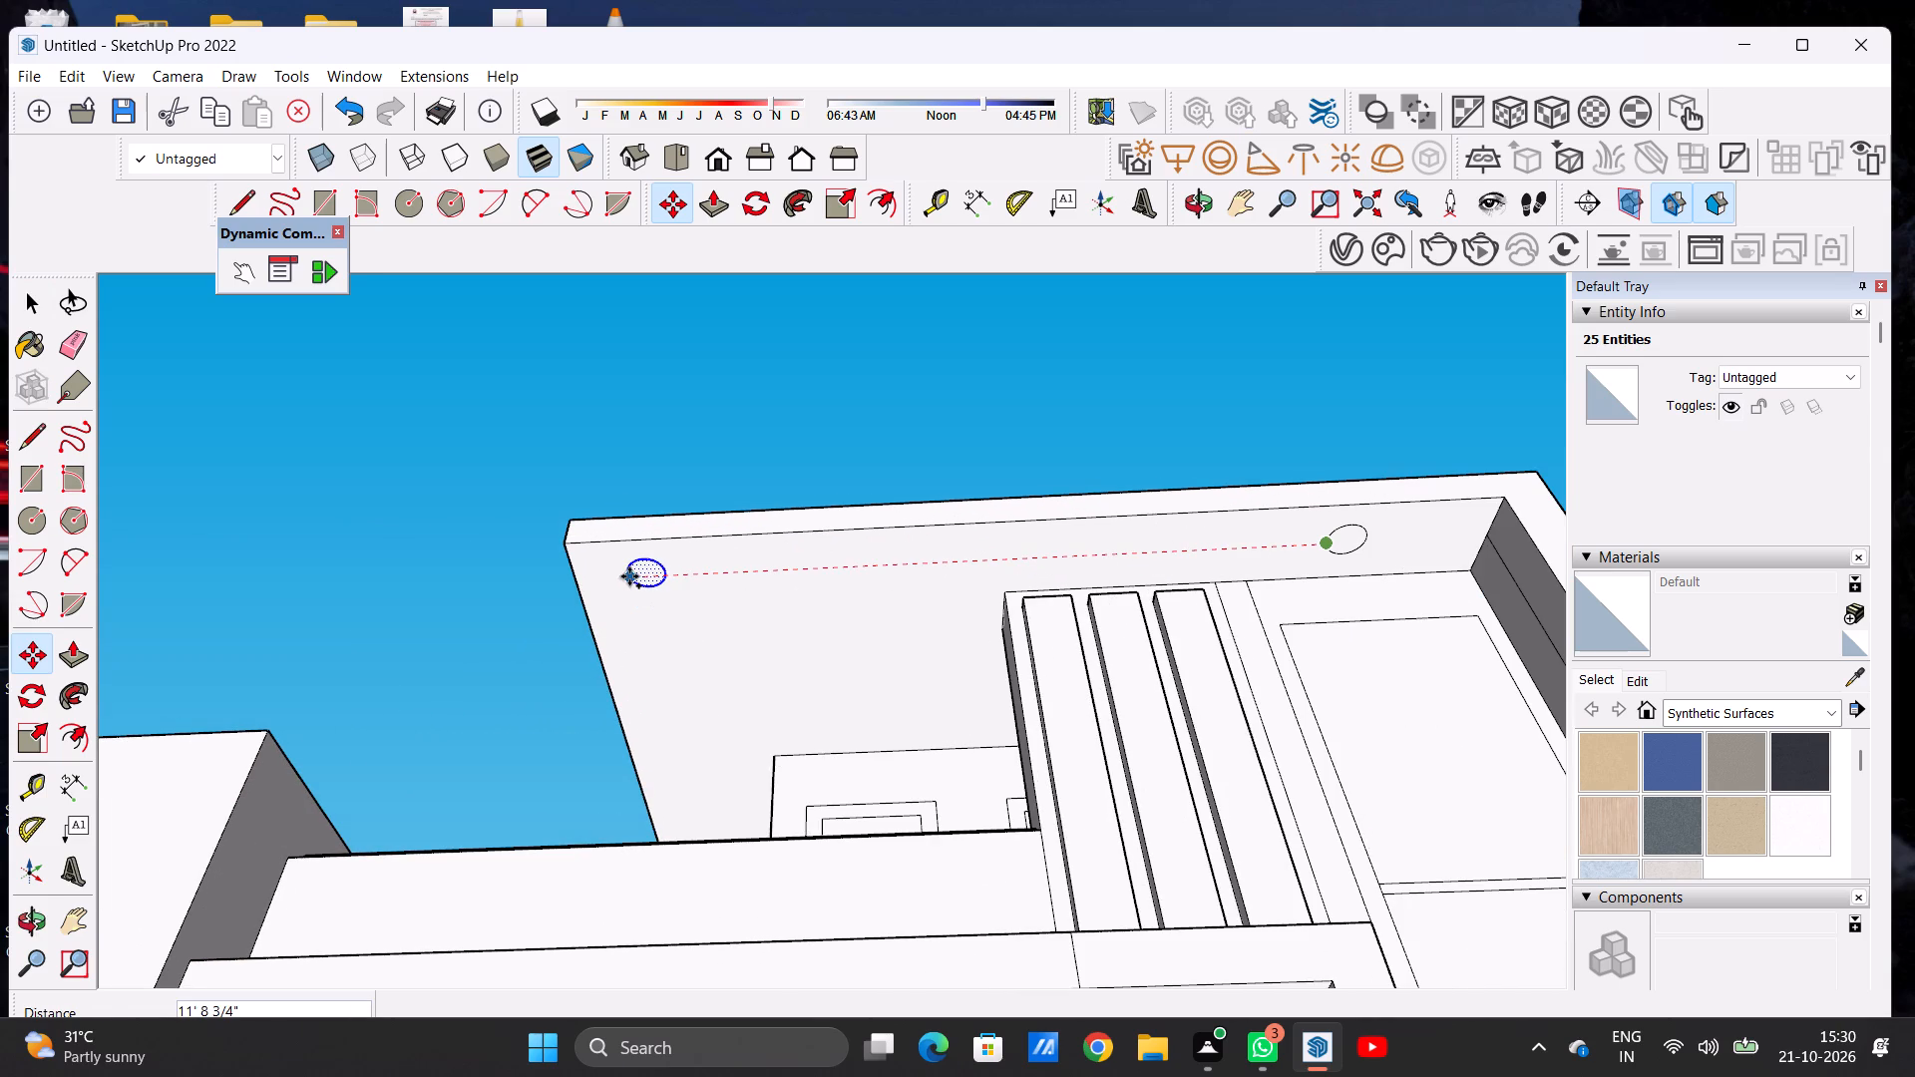
left_click(629, 576)
Place three more copies of the circle between the two end circles, spacing them along the roof overhang's underside.
left_click(629, 576)
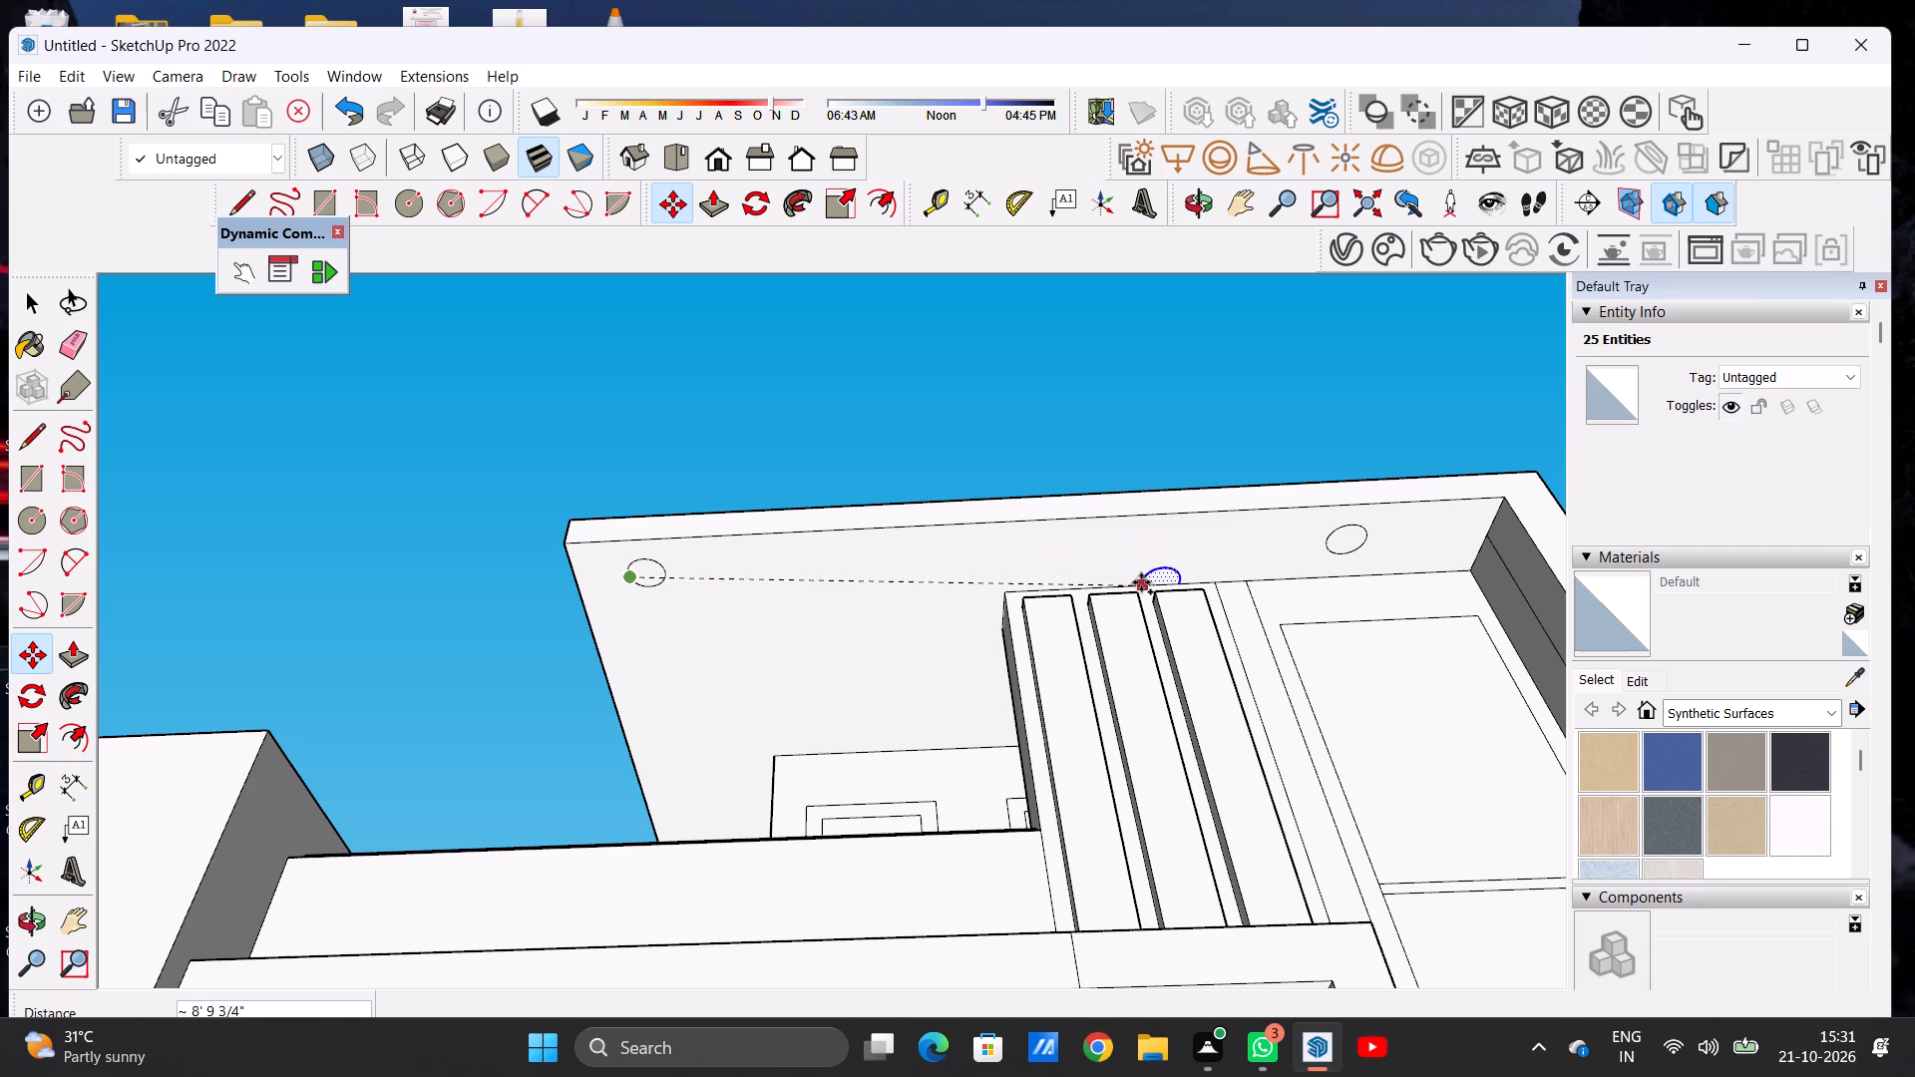
left_click(1150, 552)
left_click(1151, 552)
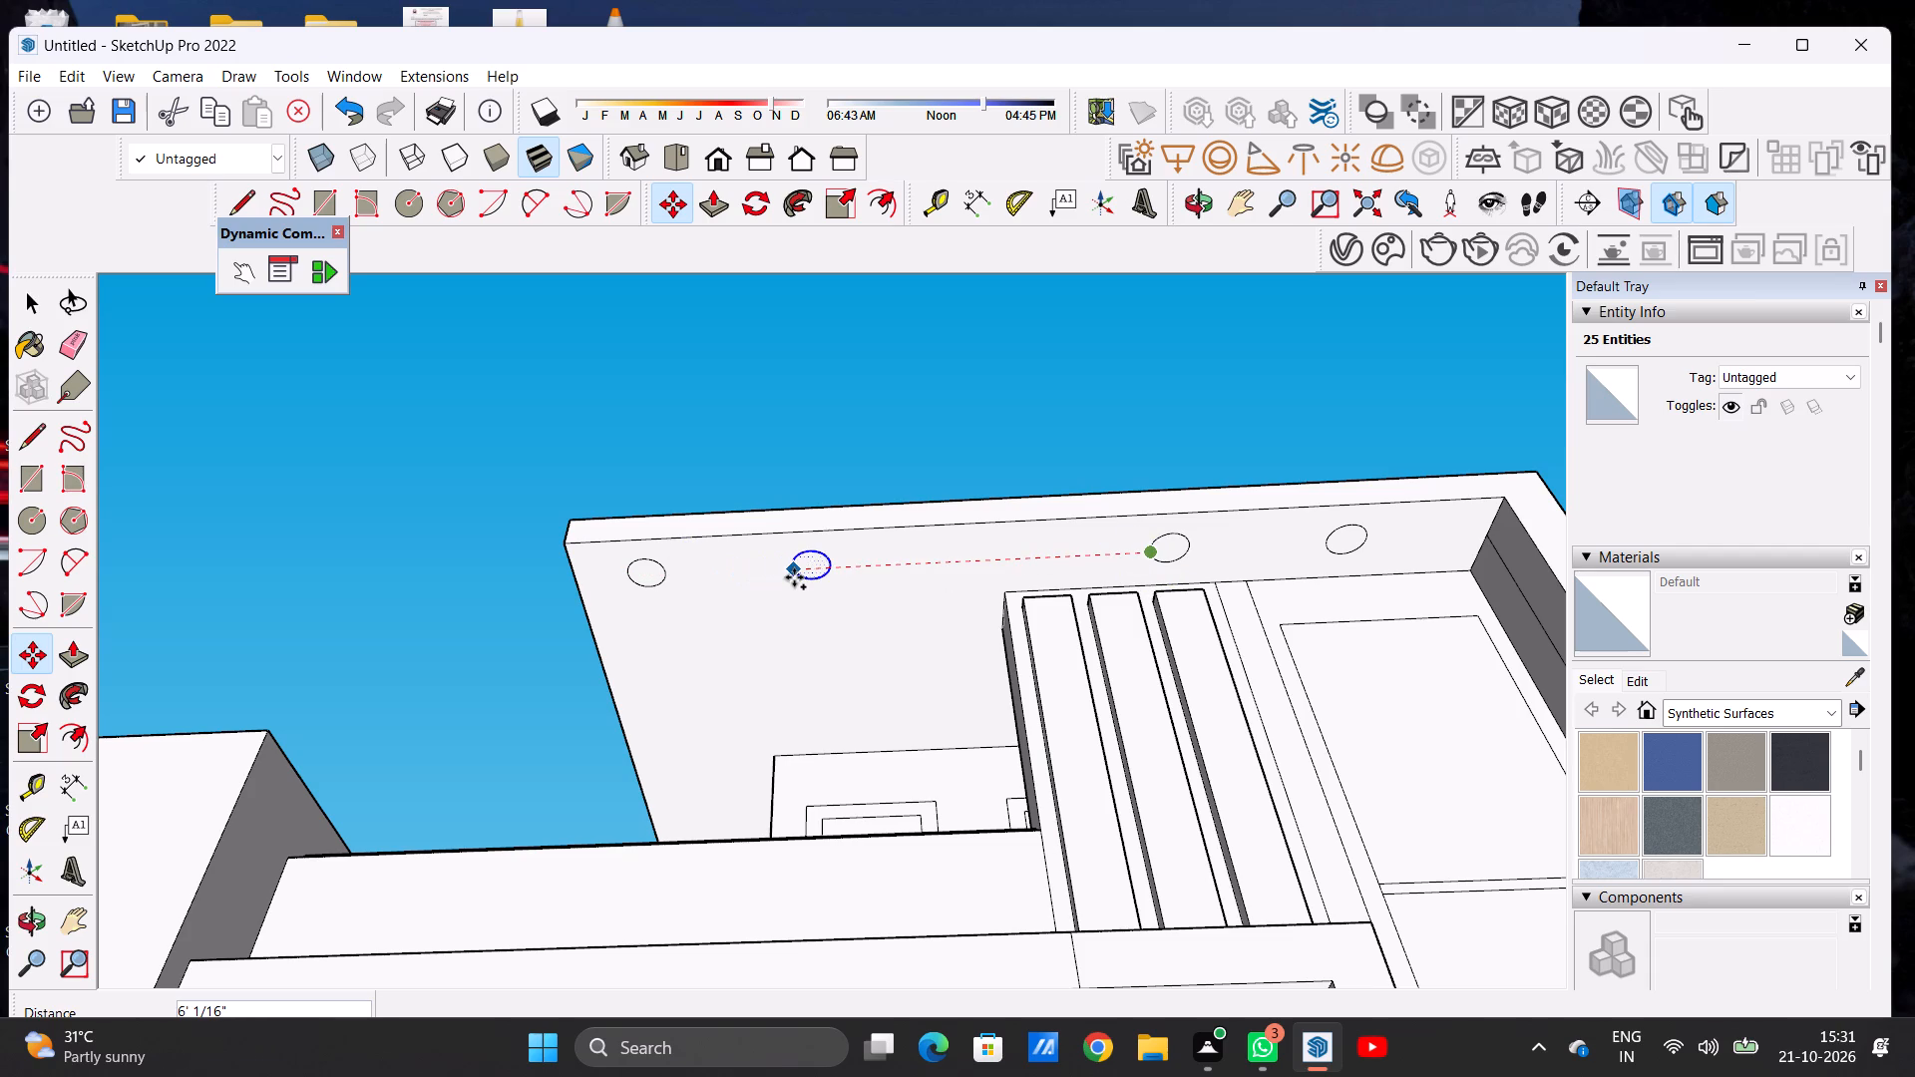
left_click(794, 577)
left_click(794, 577)
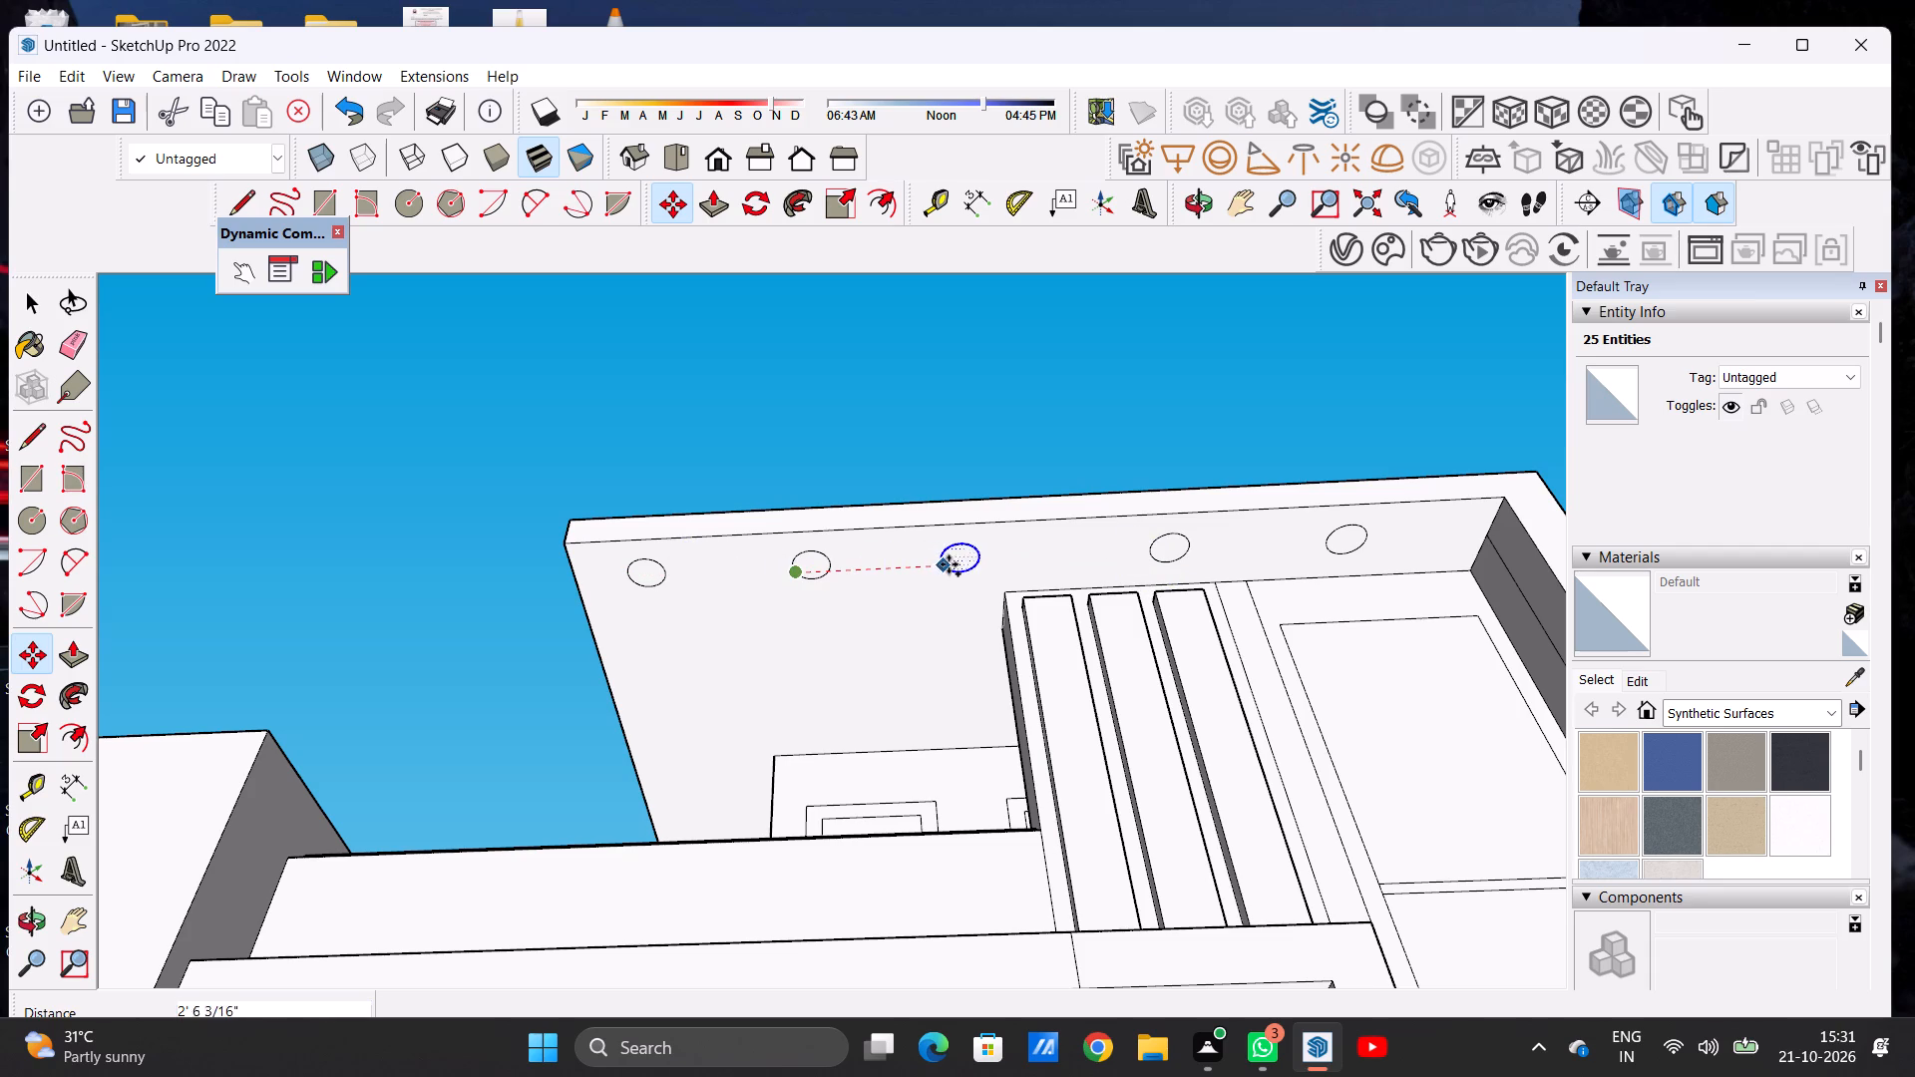
left_click(955, 557)
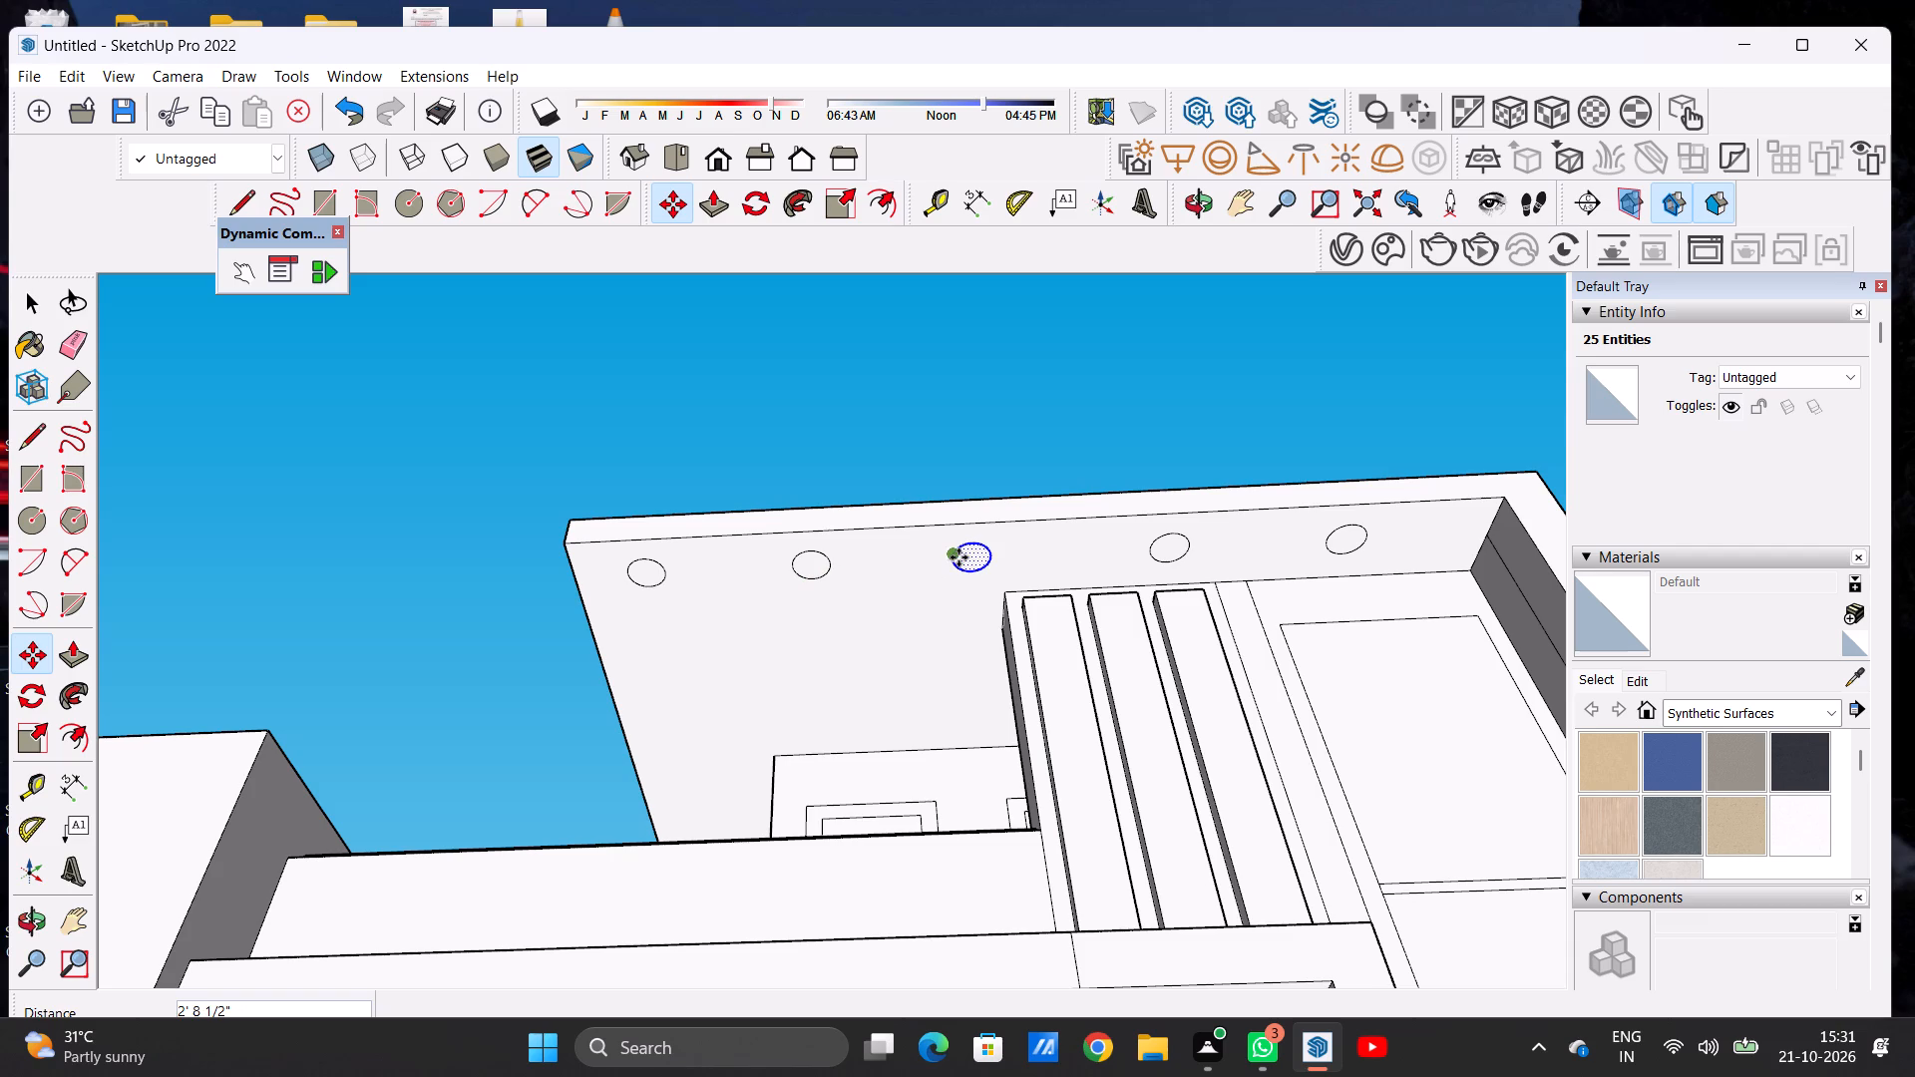
Move the middle circle slightly to the right to even out the row's spacing, and clear the selection.
scroll(992, 579, "up", 6)
left_click(984, 553)
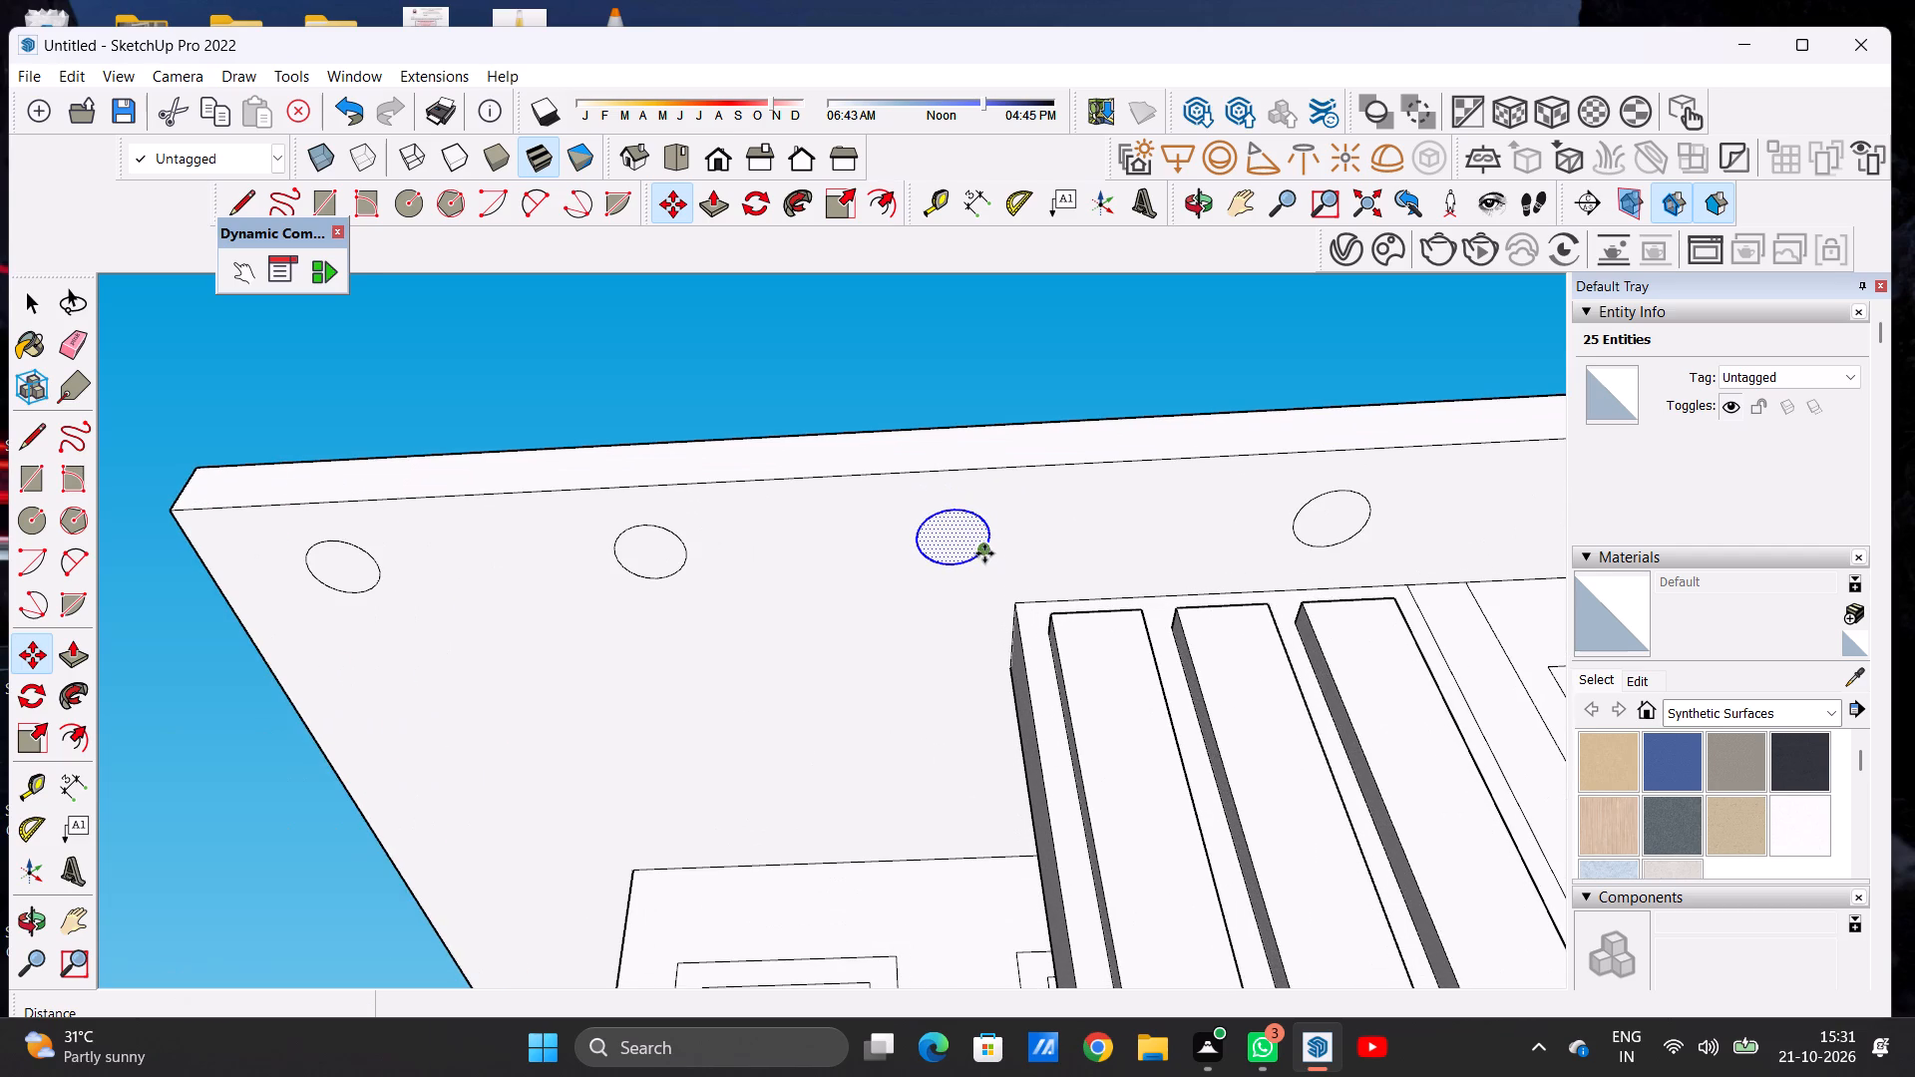
left_click(1025, 551)
key("space")
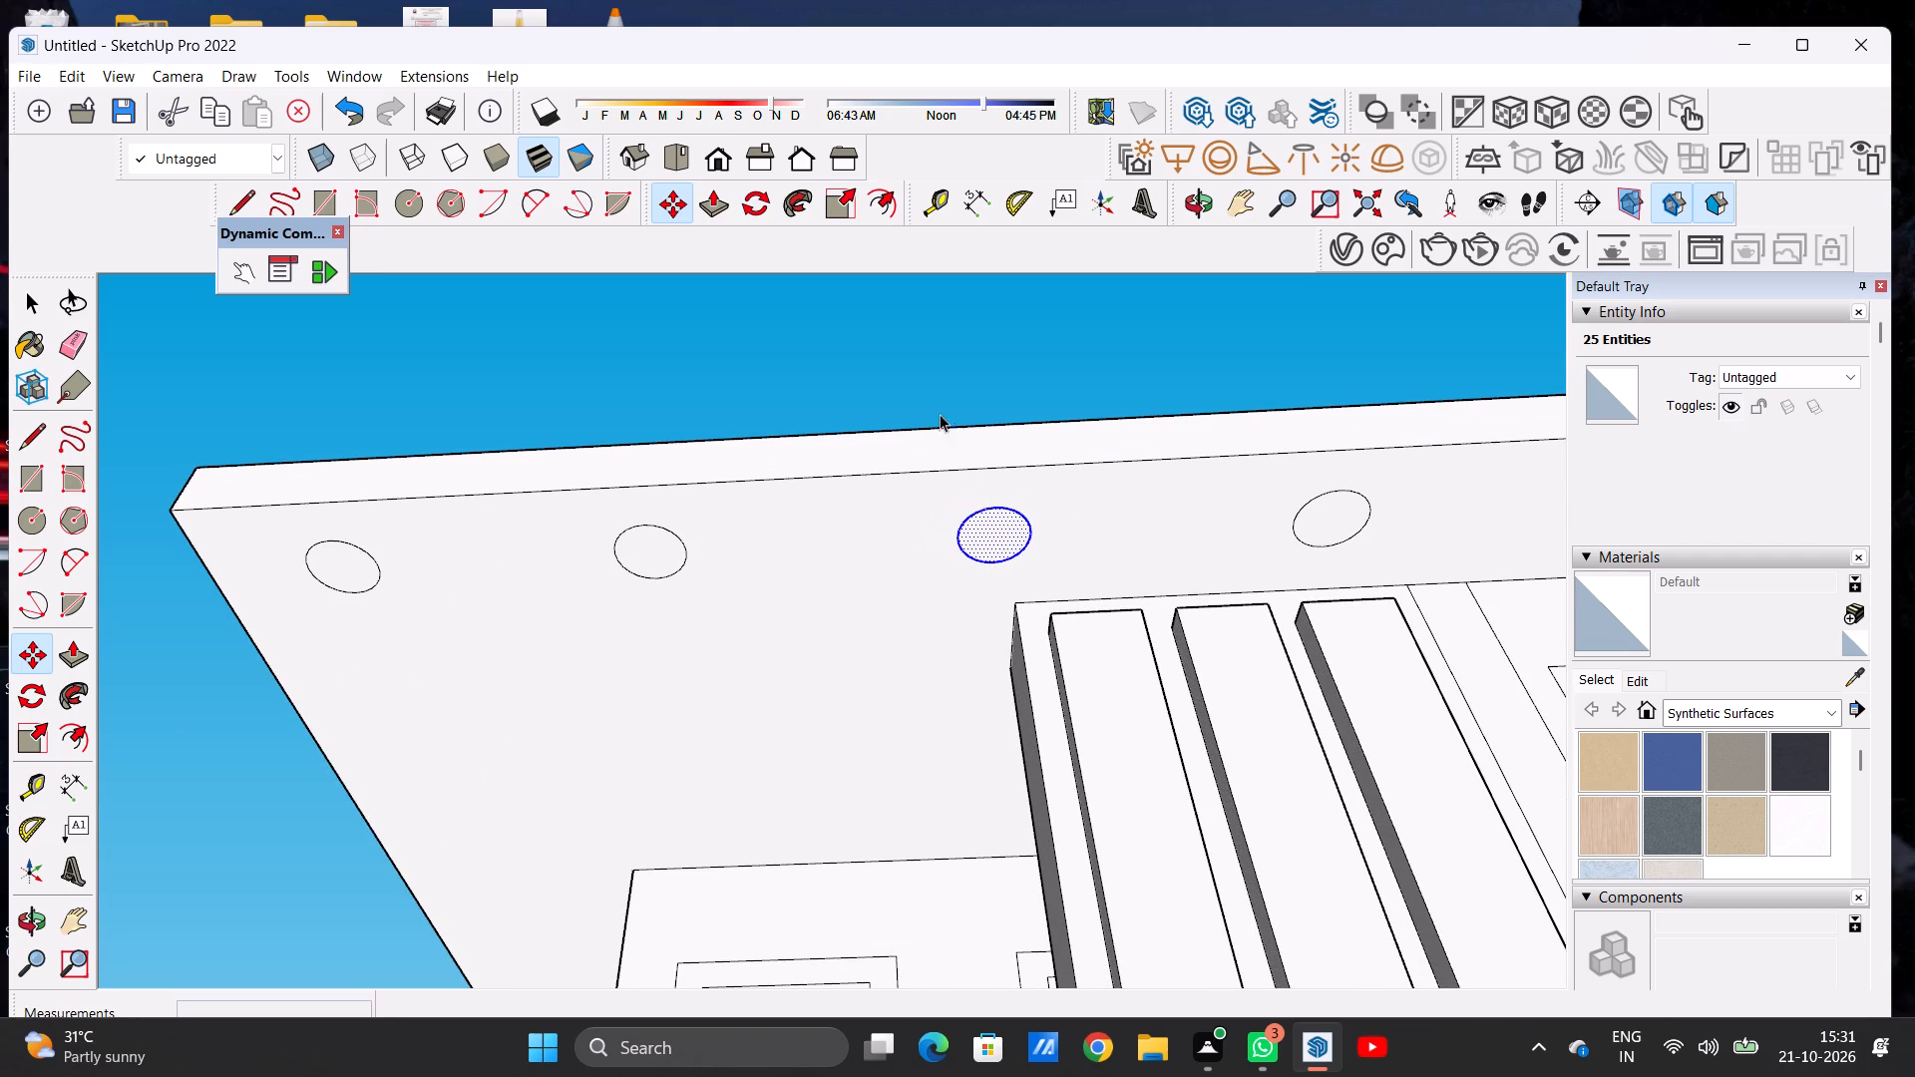
left_click(907, 378)
Examine the whole house model from below, from above and from the front.
scroll(940, 481, "down", 6)
scroll(945, 487, "up", 1)
scroll(945, 487, "down", 12)
middle_click_drag(1008, 593, 1014, 719)
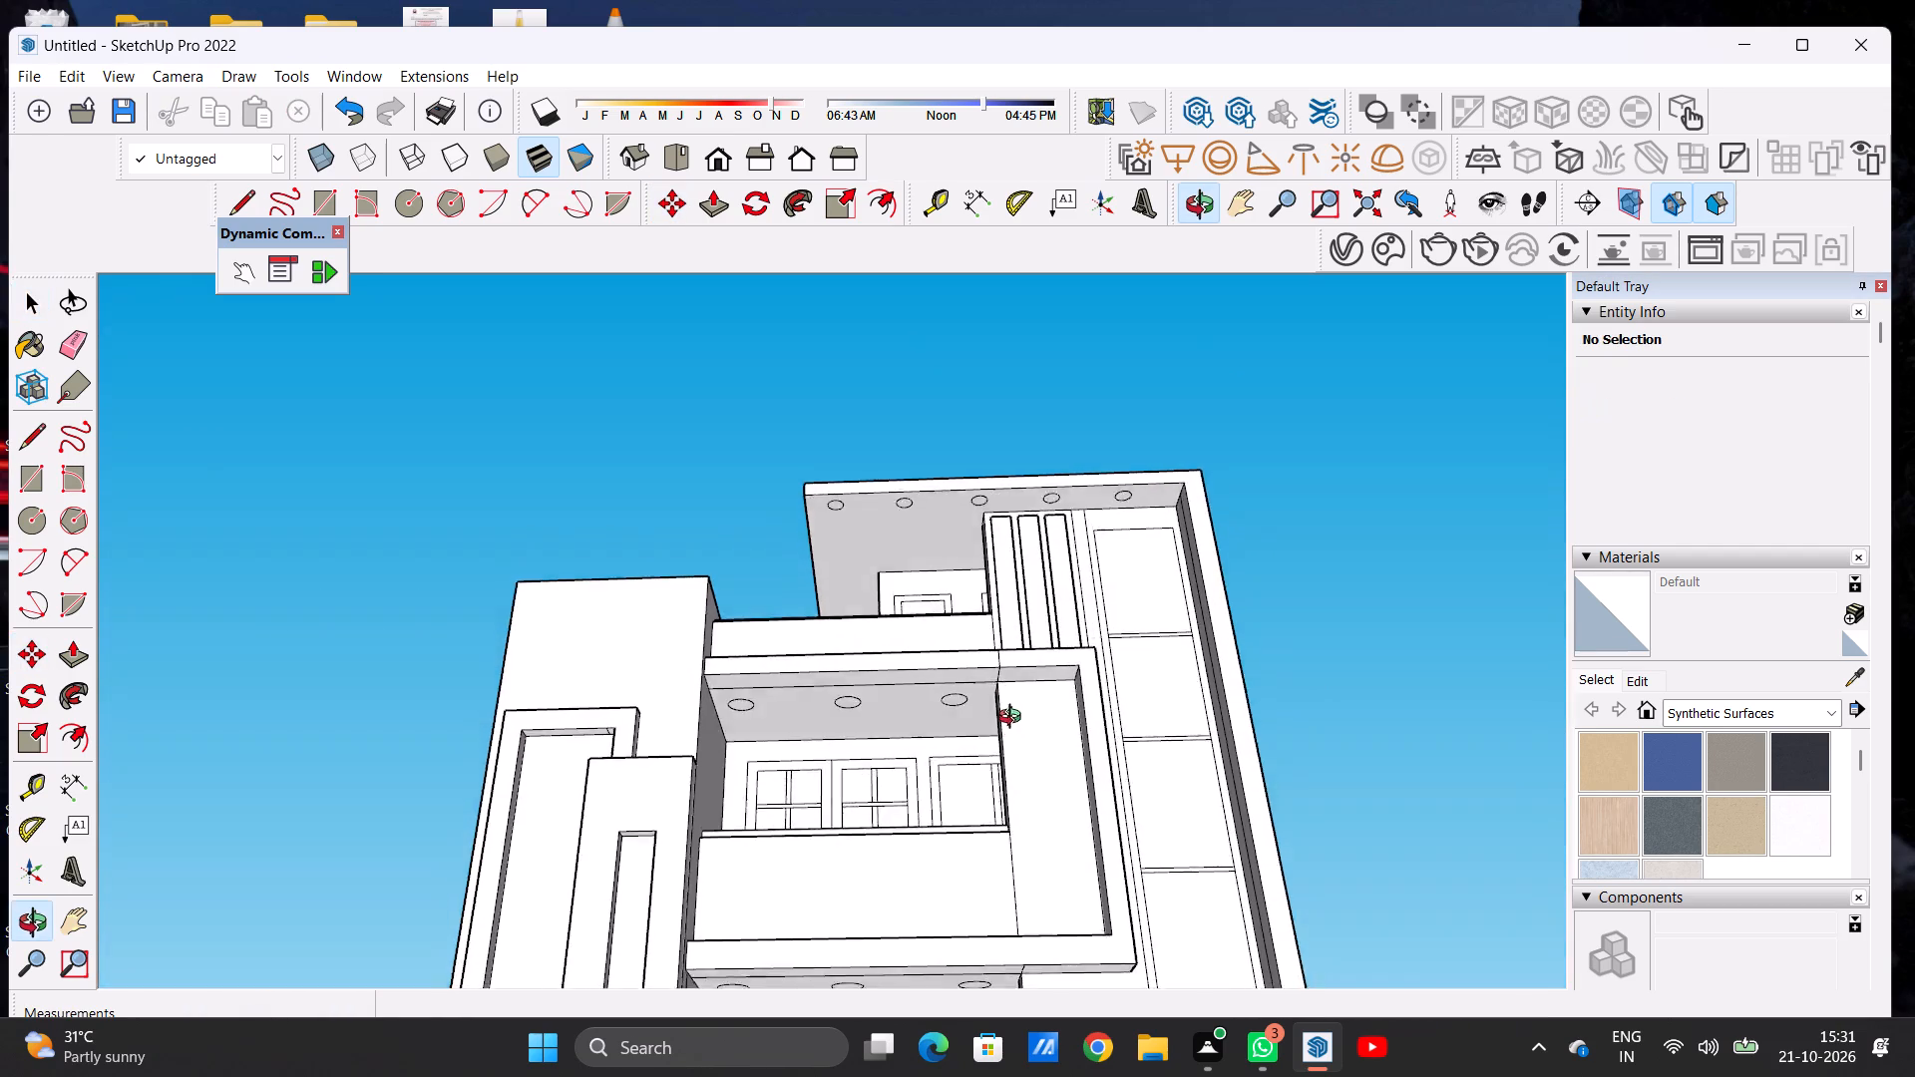
middle_click_drag(1014, 719, 1033, 825)
scroll(842, 755, "down", 15)
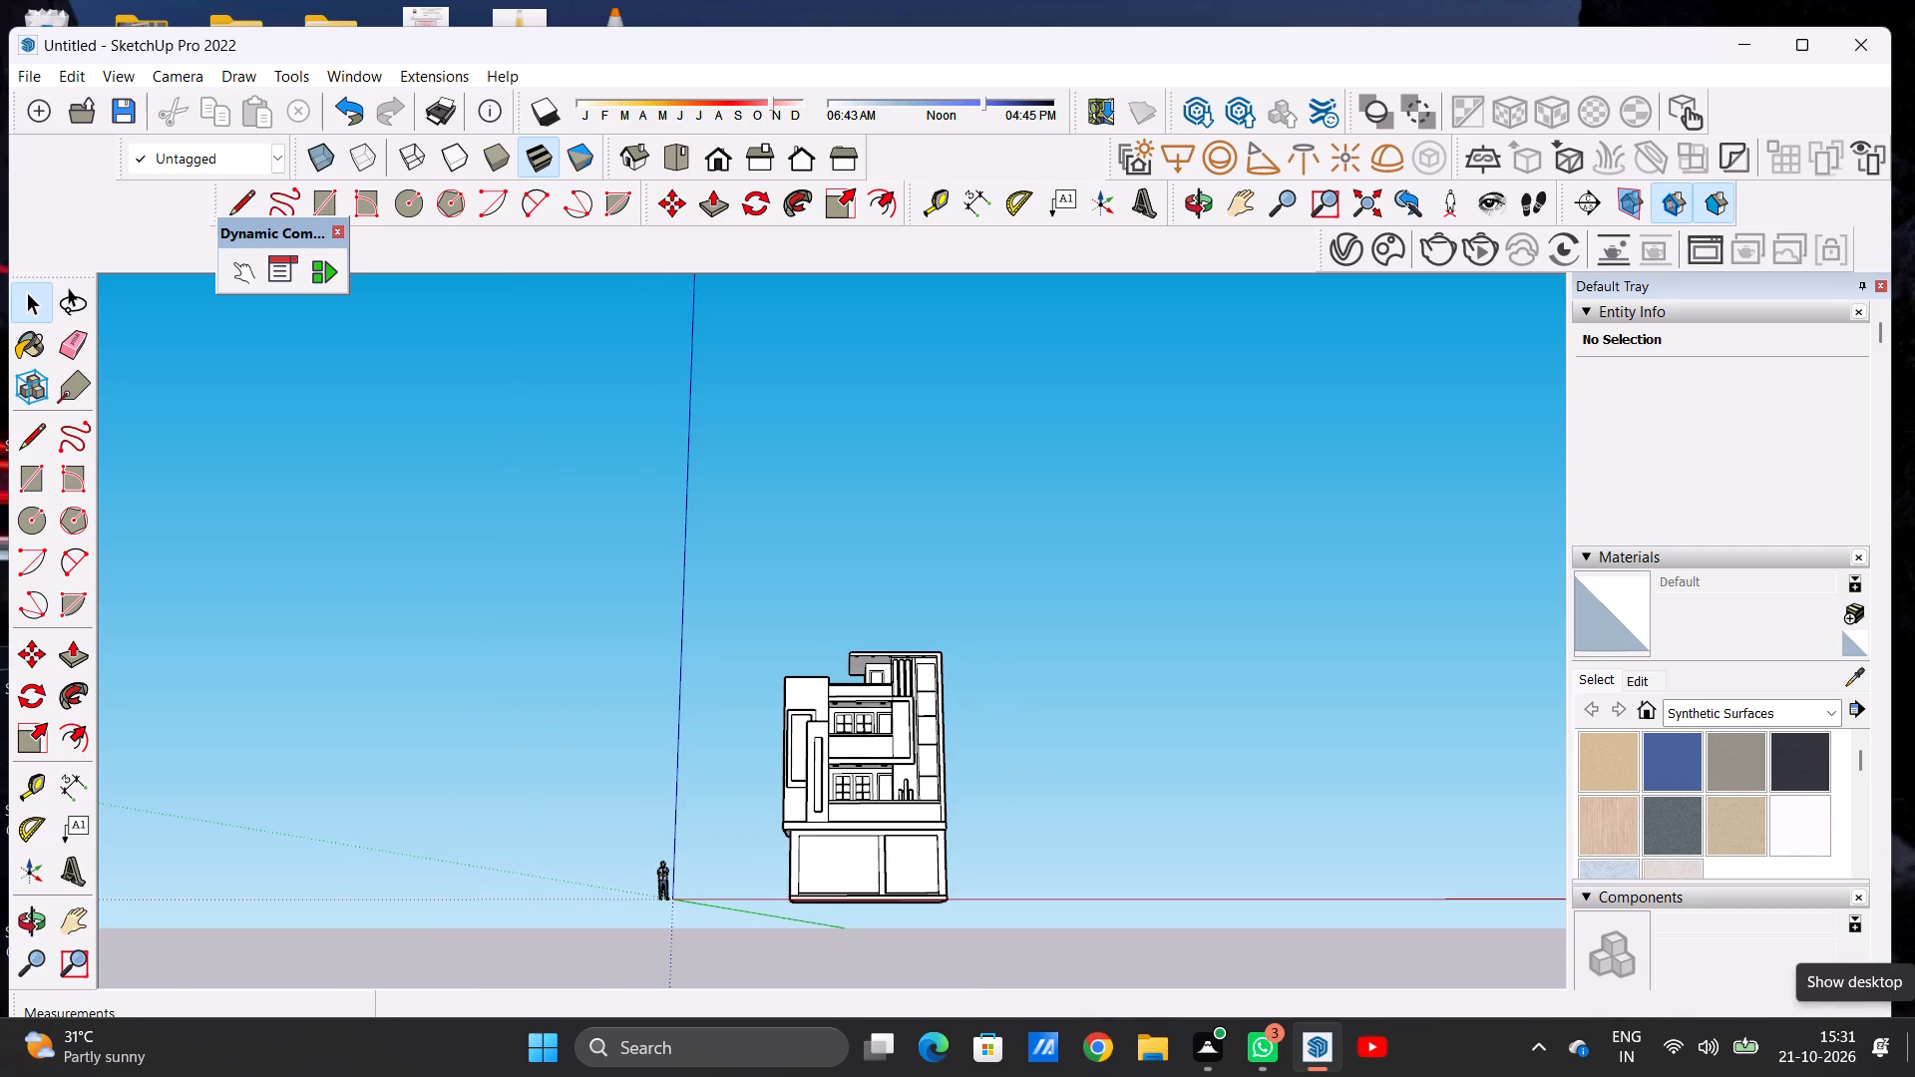
scroll(1914, 1076, "down", 5)
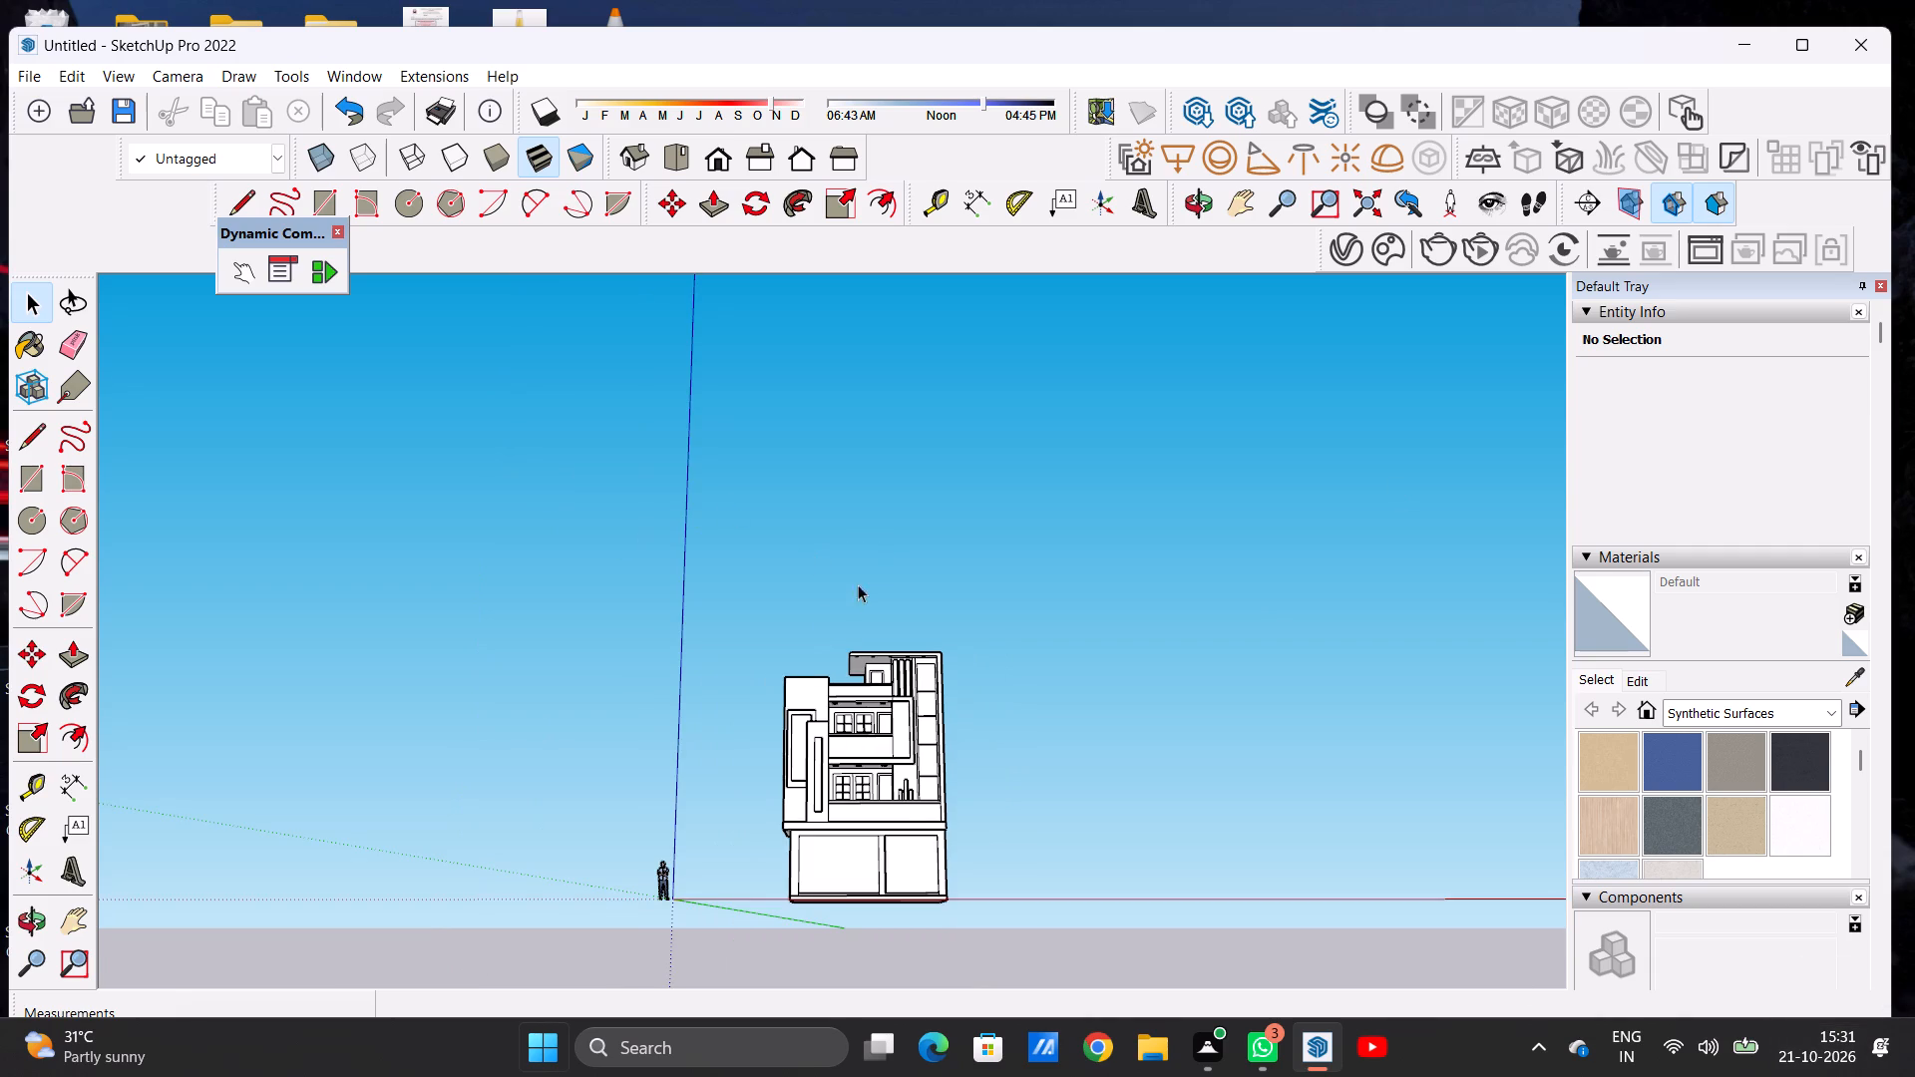
scroll(805, 809, "up", 5)
scroll(822, 609, "down", 5)
middle_click_drag(834, 615, 862, 845)
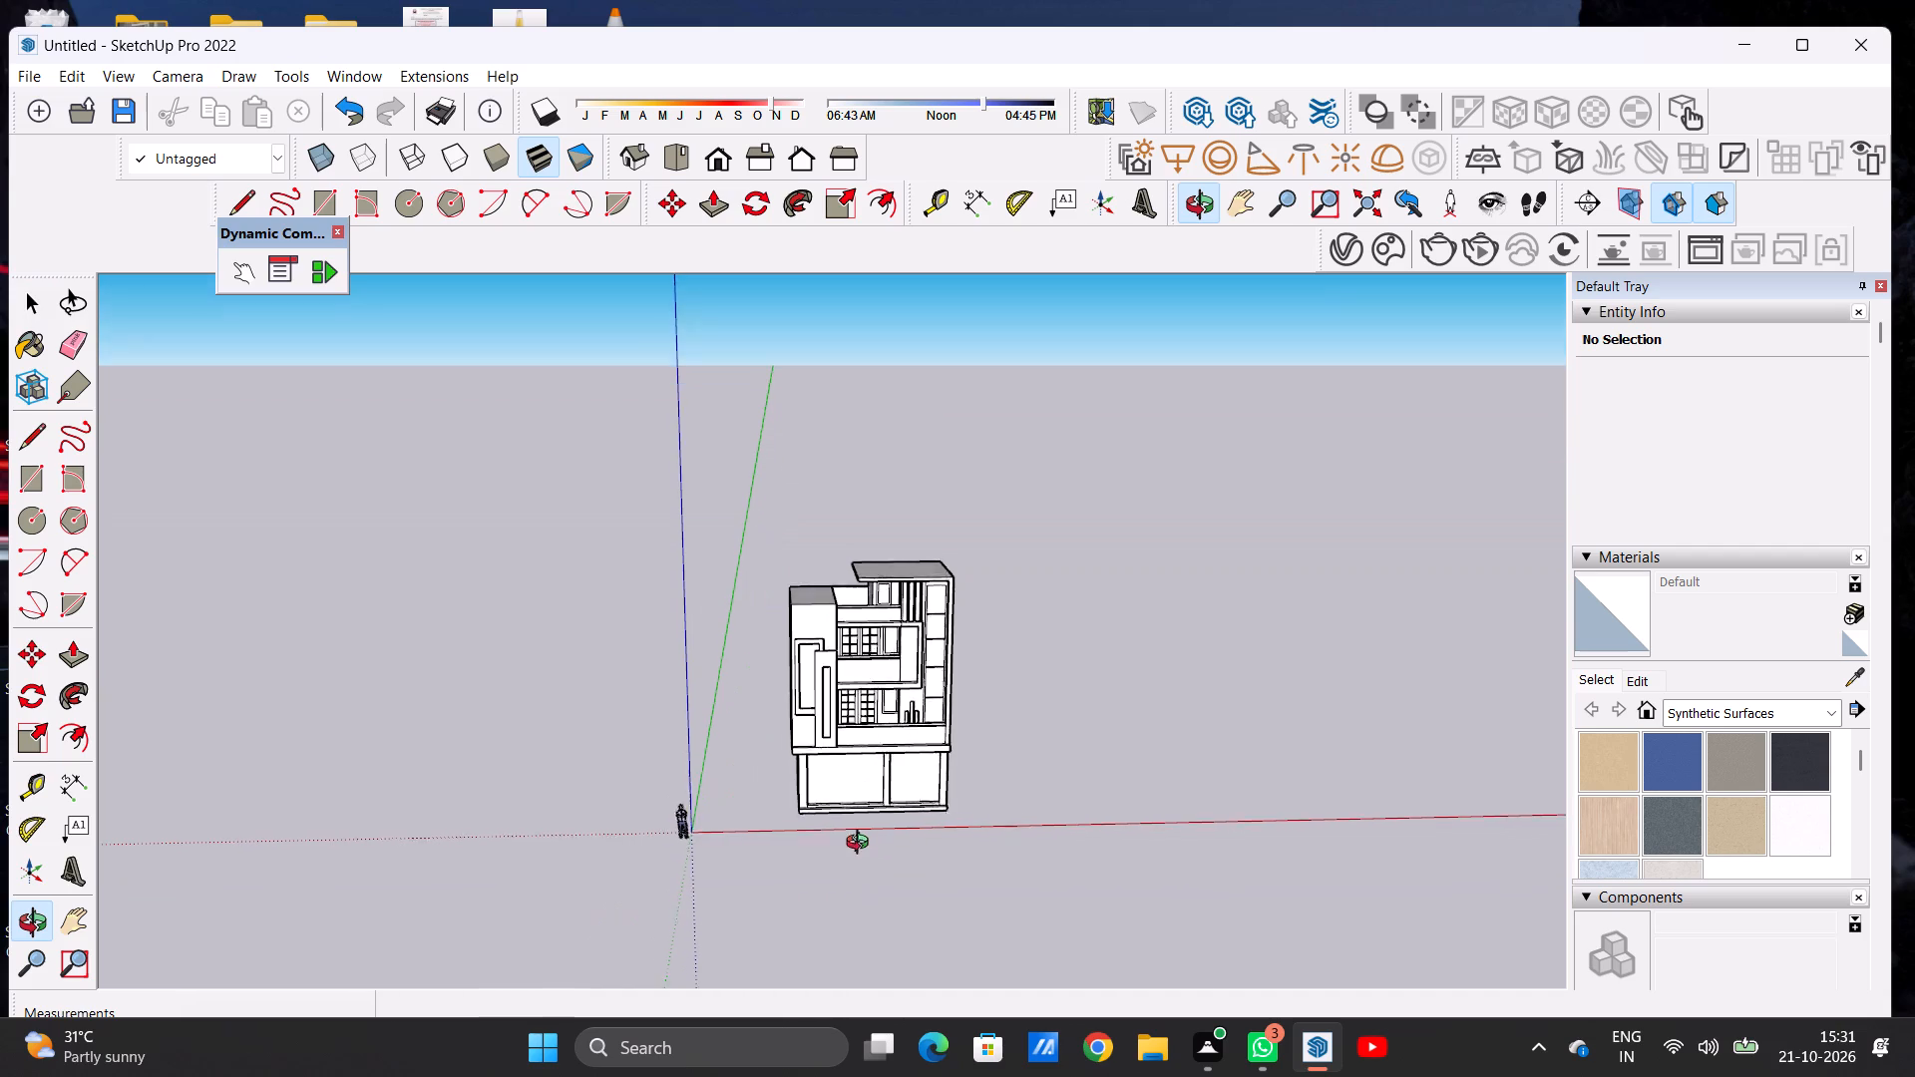
middle_click_drag(862, 845, 862, 854)
scroll(812, 625, "up", 7)
scroll(923, 837, "up", 1)
middle_click_drag(915, 790, 906, 750)
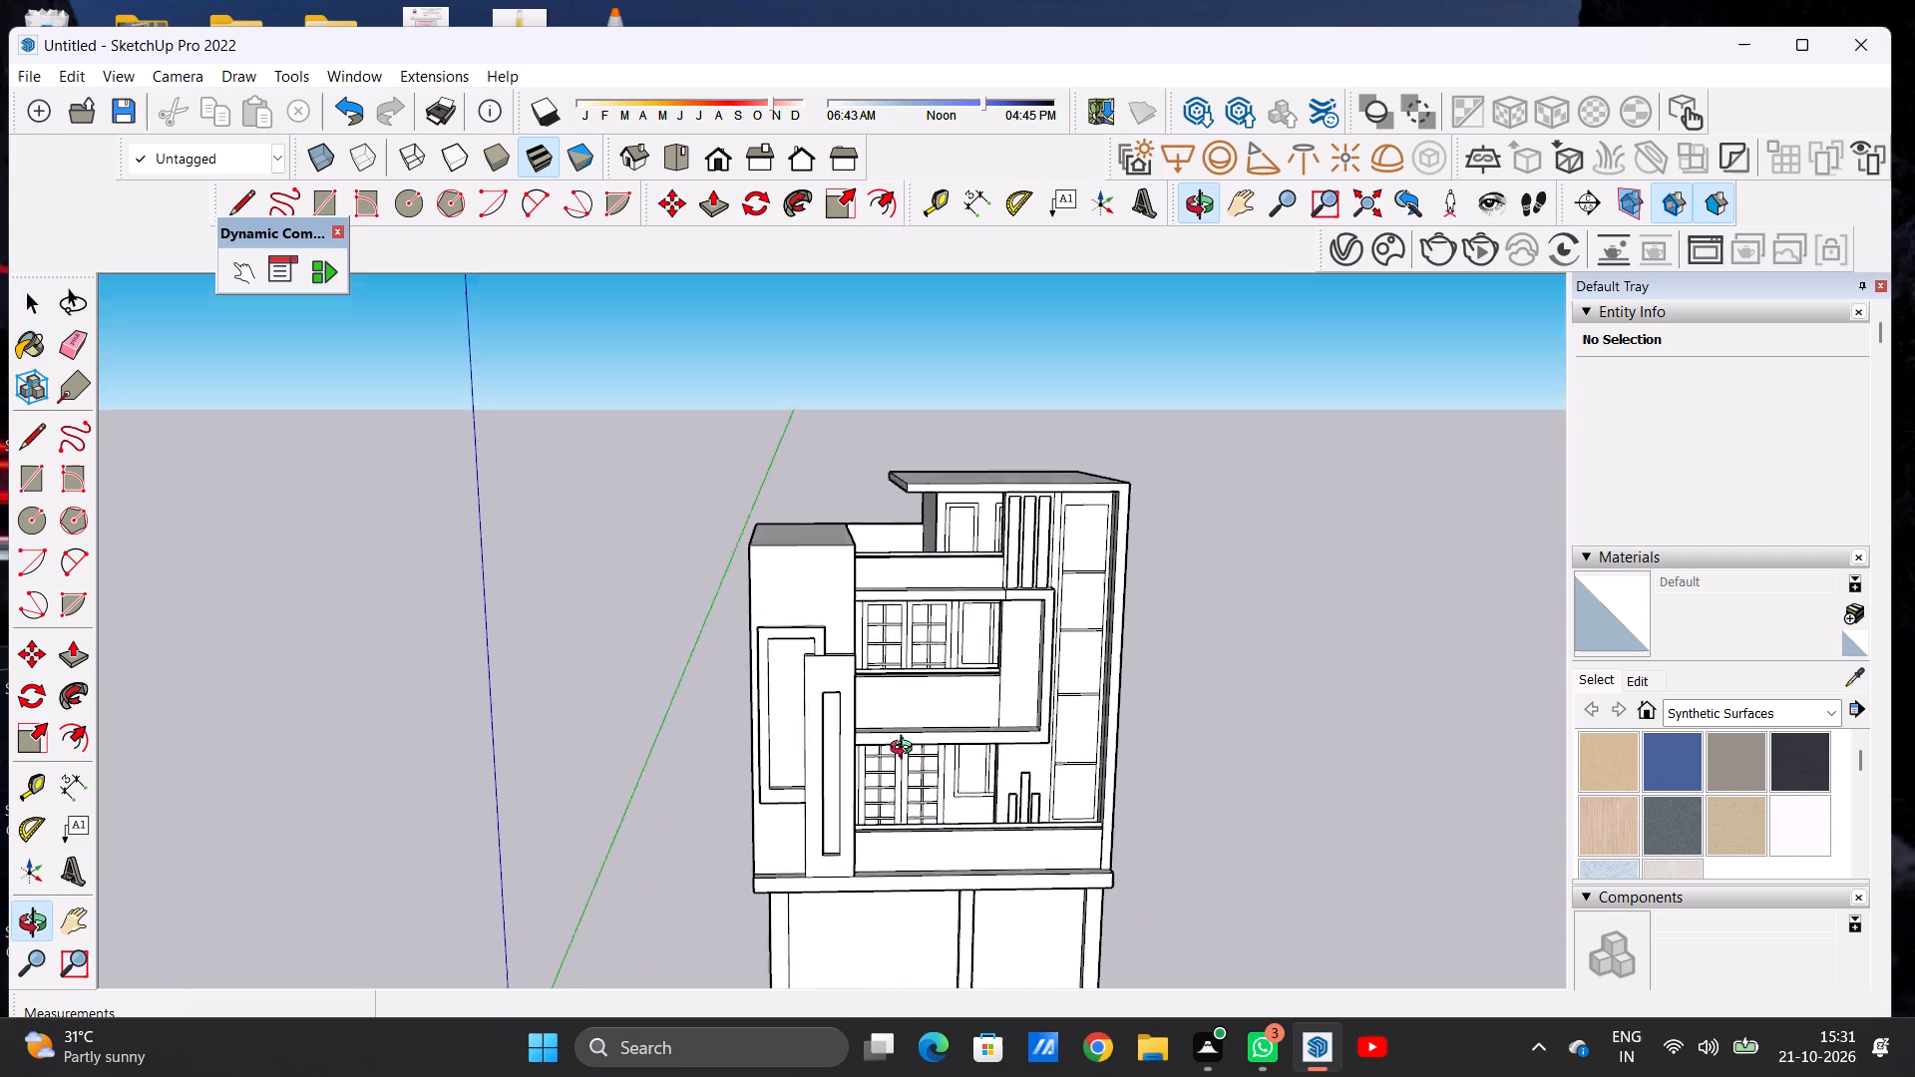
middle_click_drag(906, 750, 902, 702)
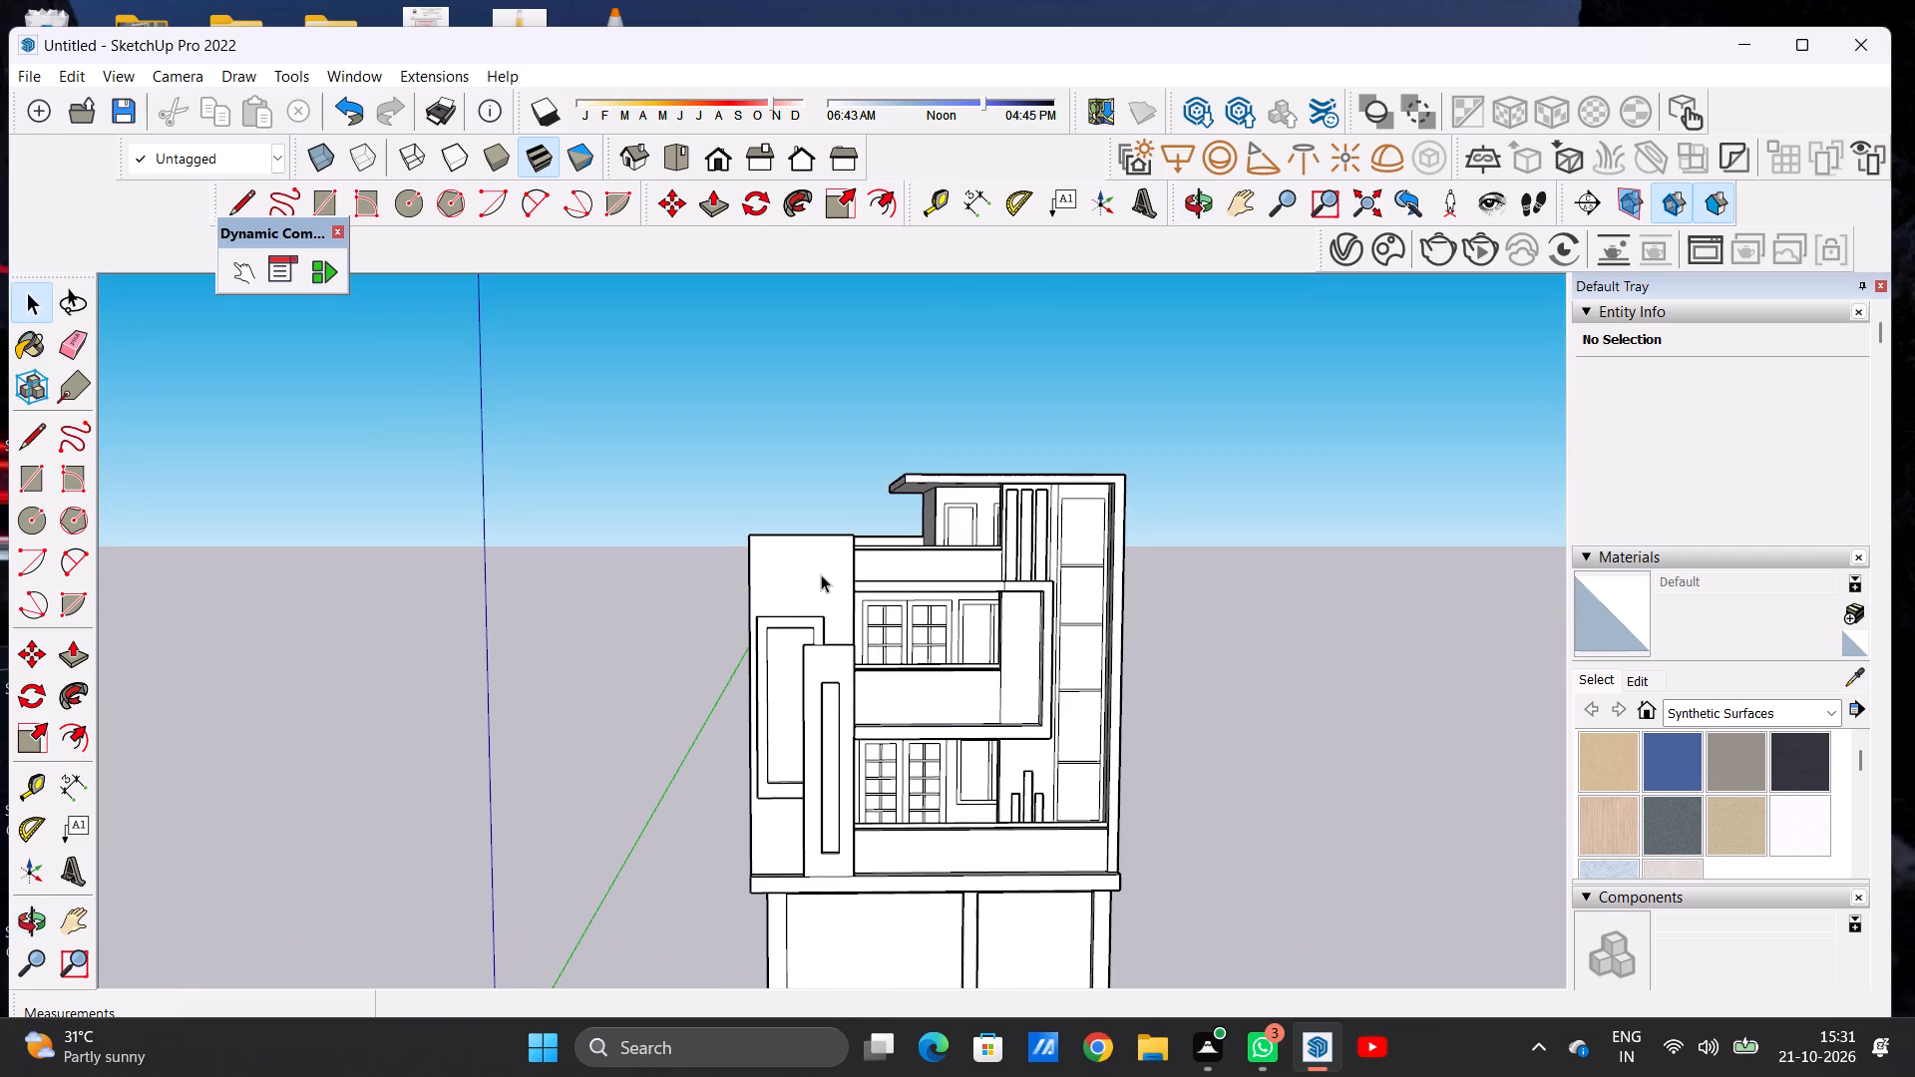
Draw a vertical rectangle about 10" wide and 3' 8" high, hanging from the top edge of the left block's front face.
scroll(818, 566, "up", 7)
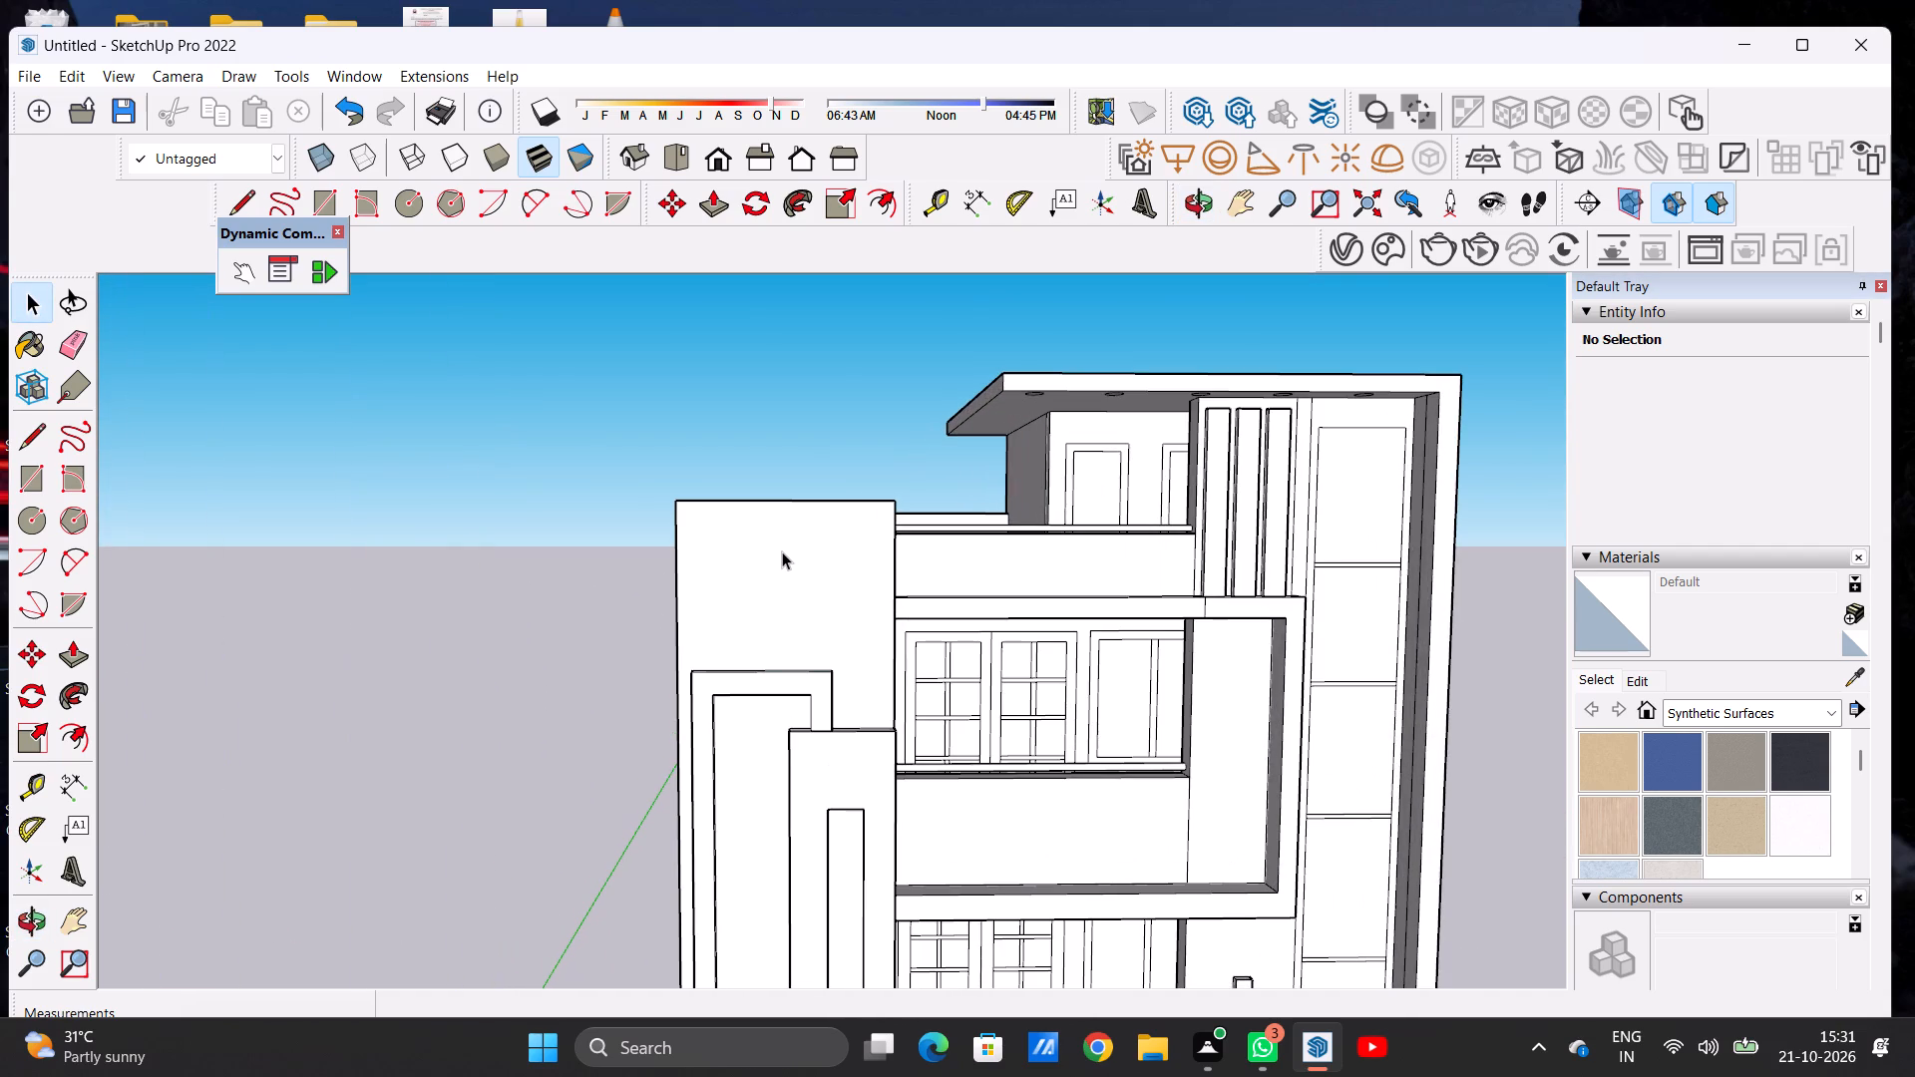
scroll(781, 549, "down", 3)
scroll(779, 542, "up", 3)
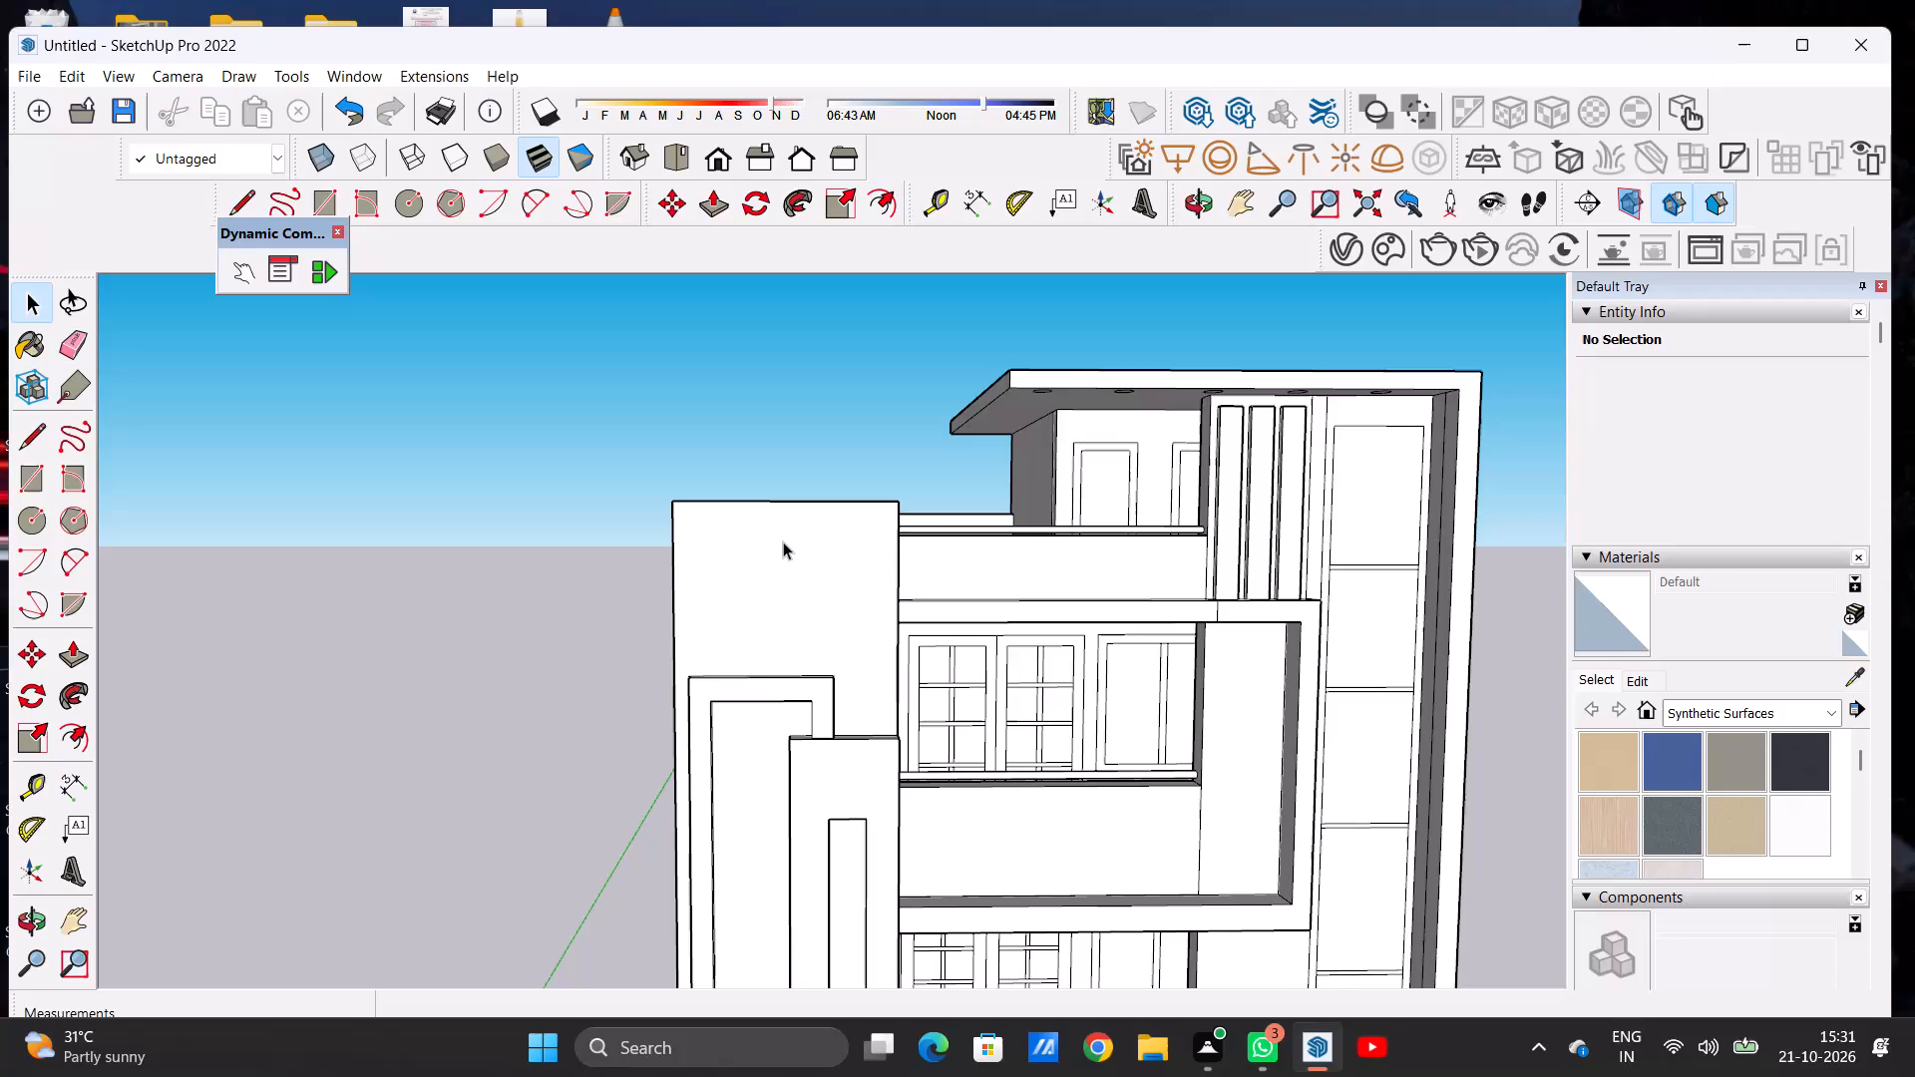
scroll(783, 541, "down", 8)
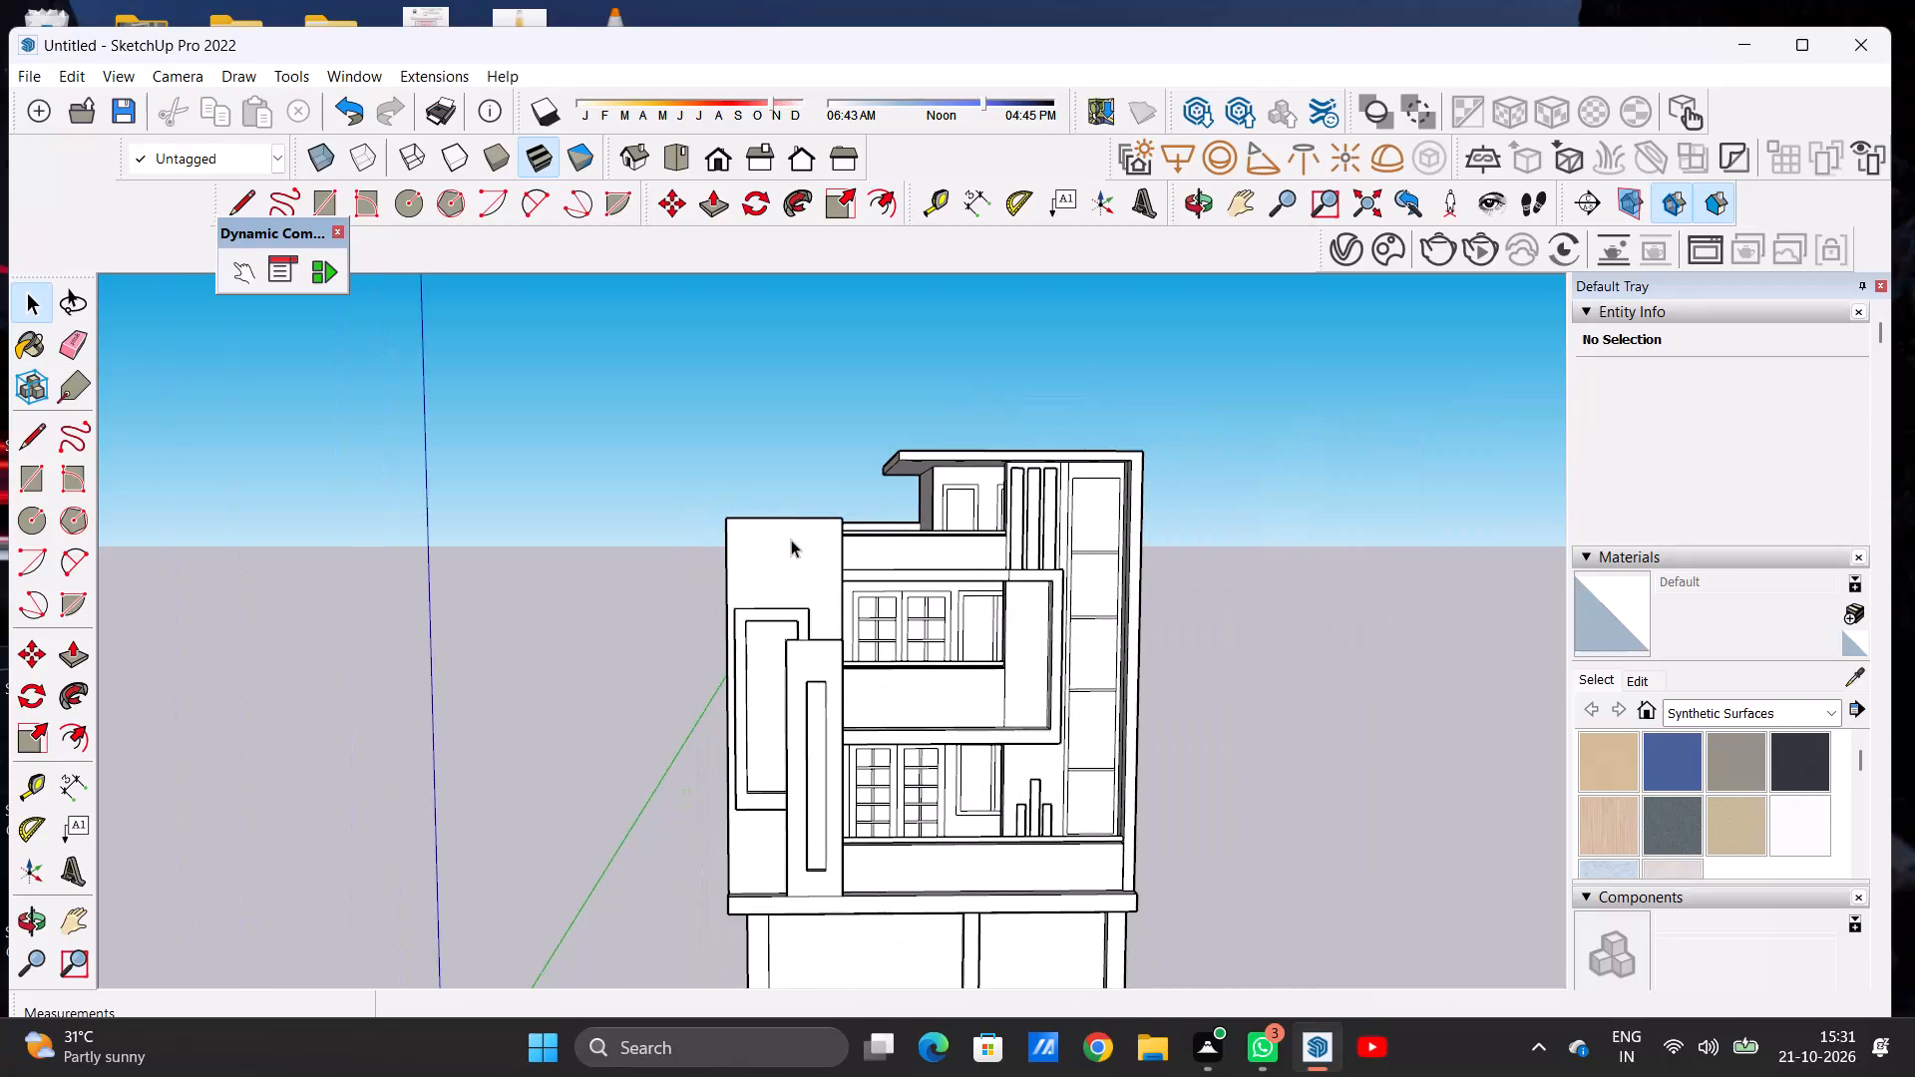
scroll(791, 539, "up", 13)
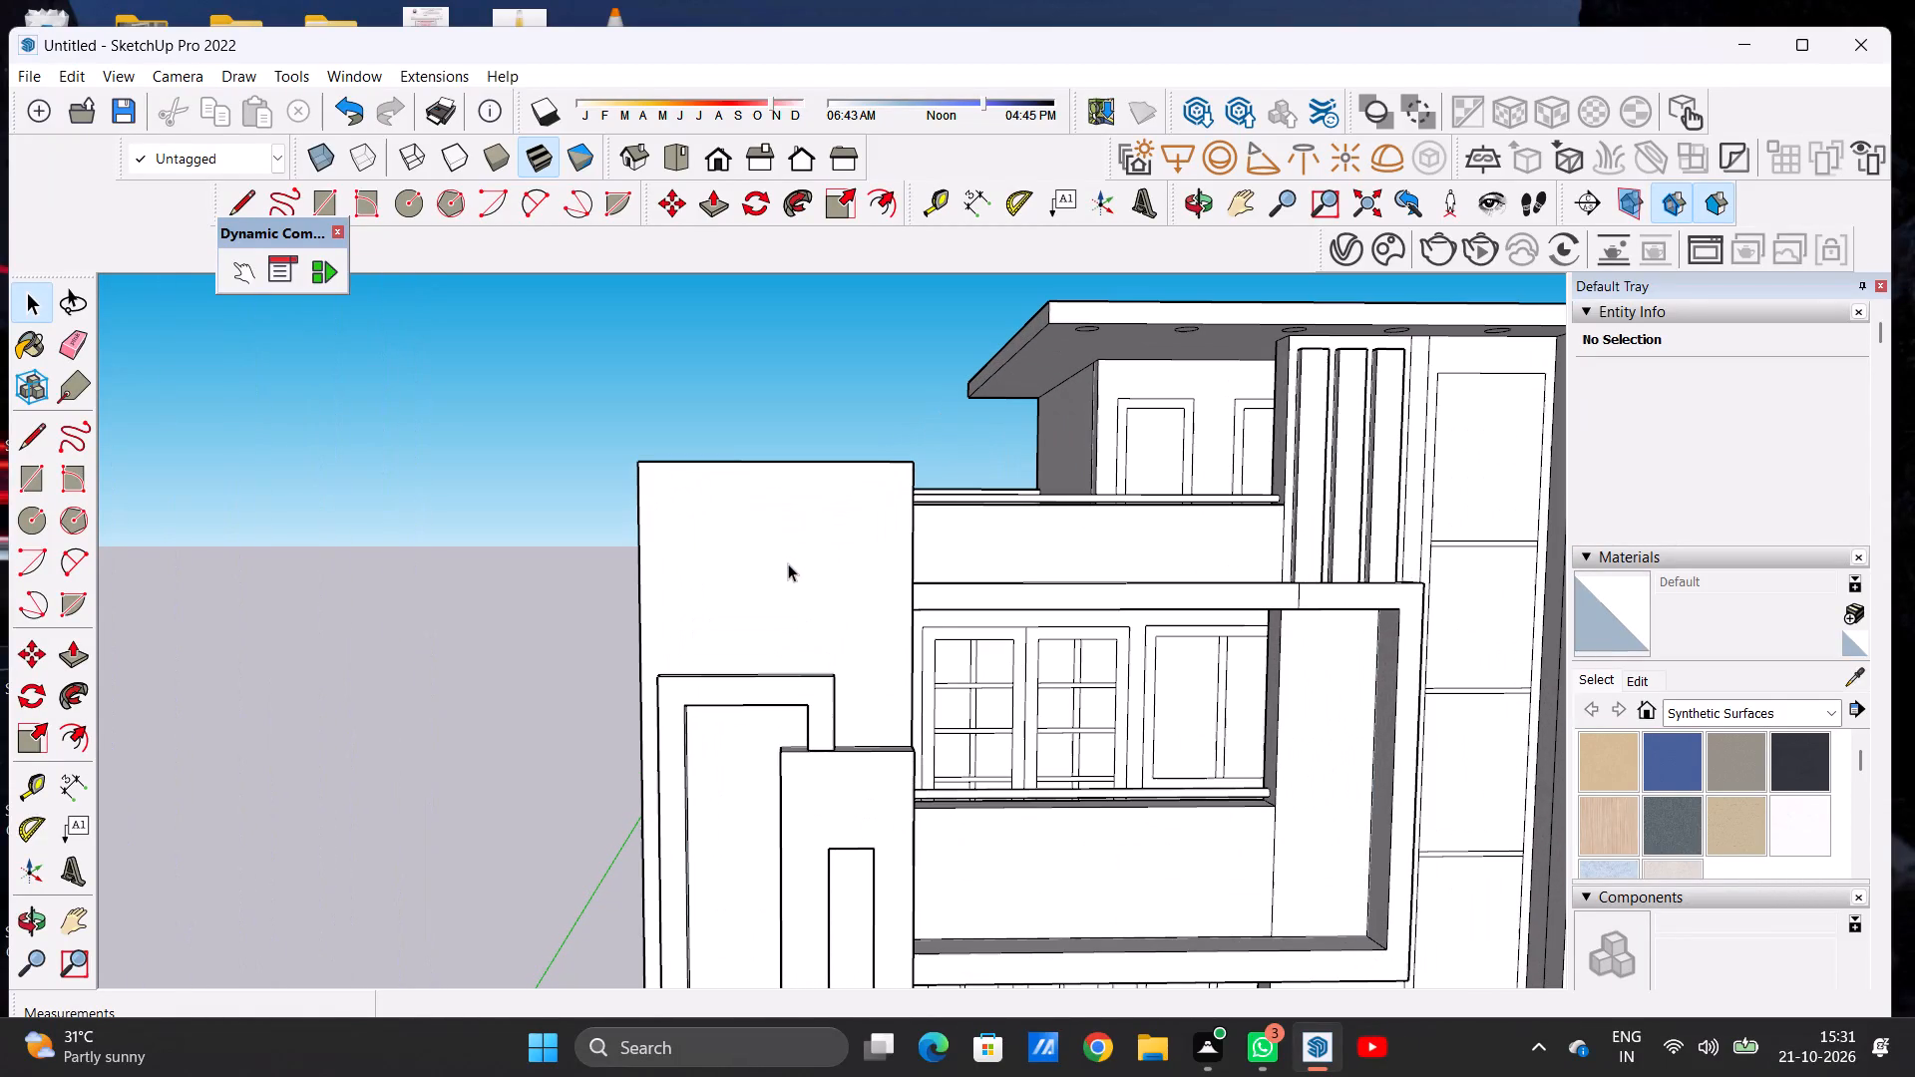
key("r")
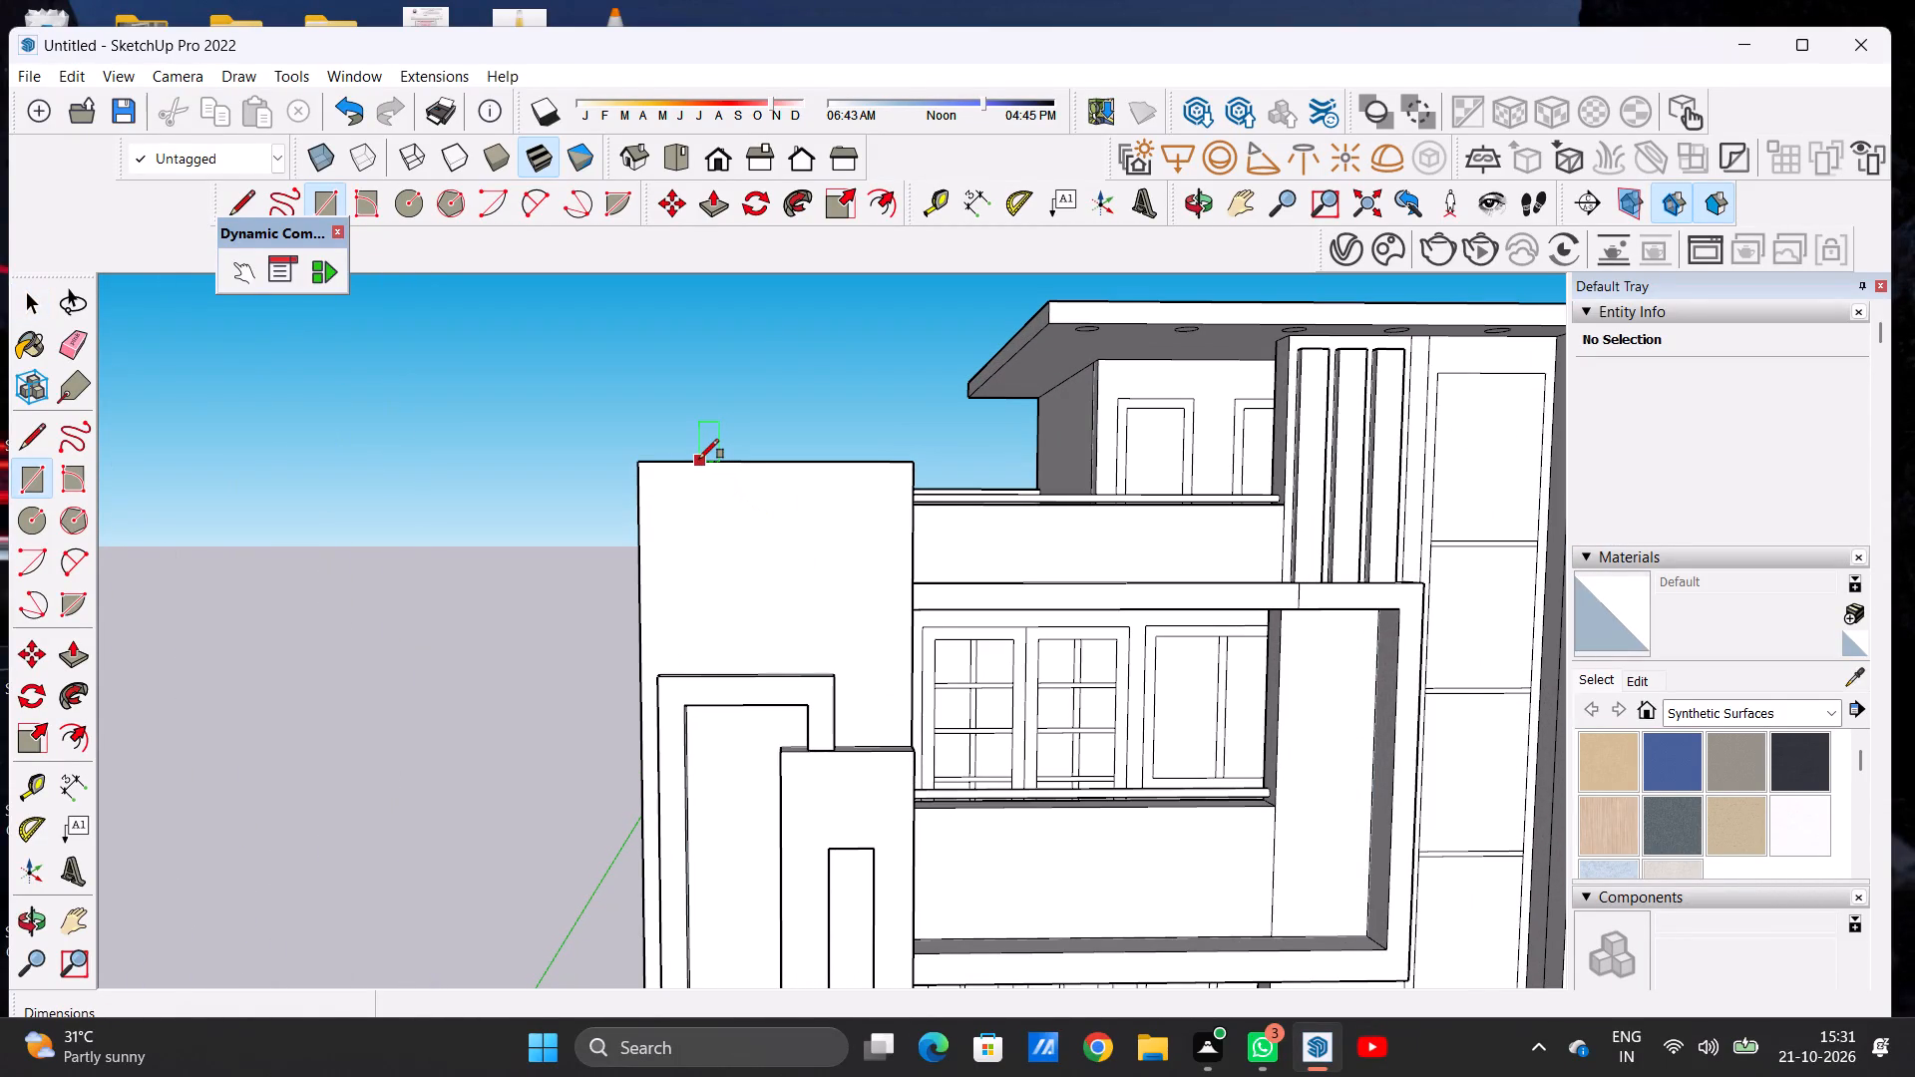
left_click(699, 459)
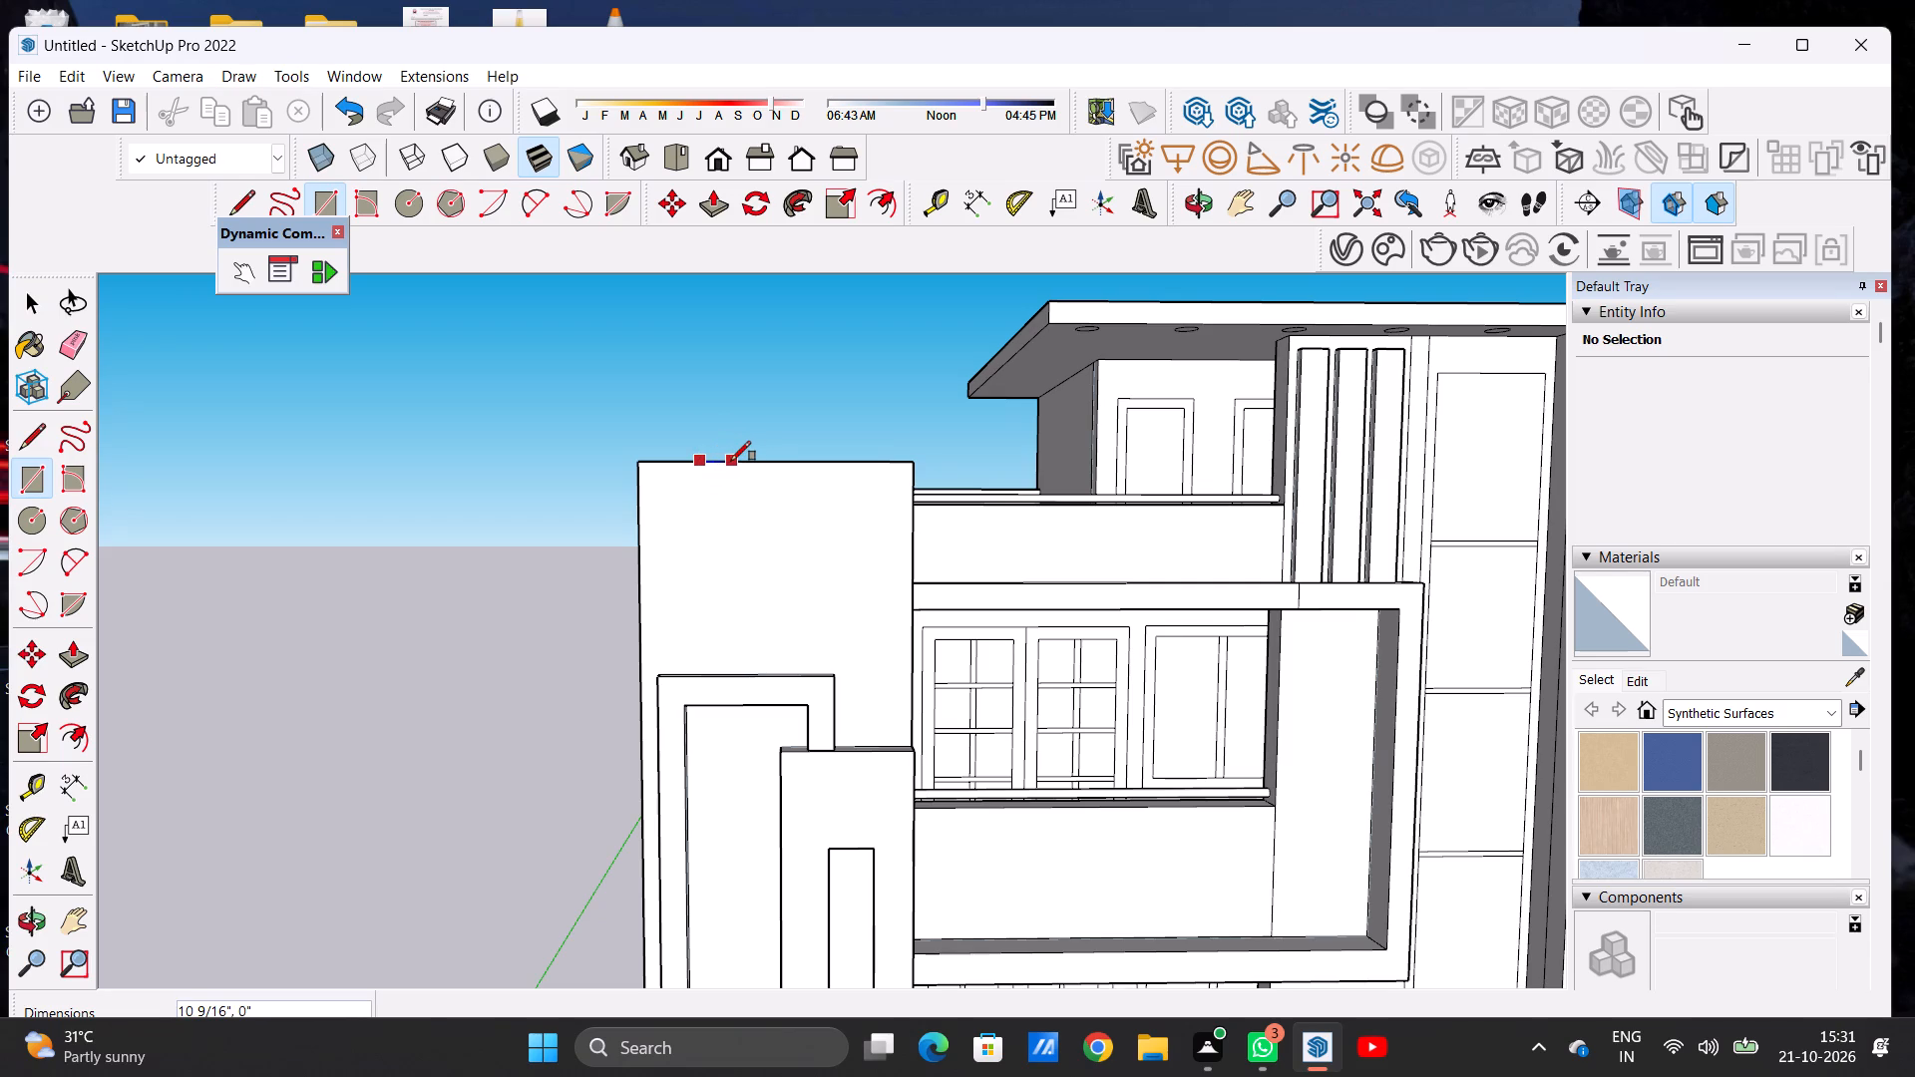
left_click(731, 461)
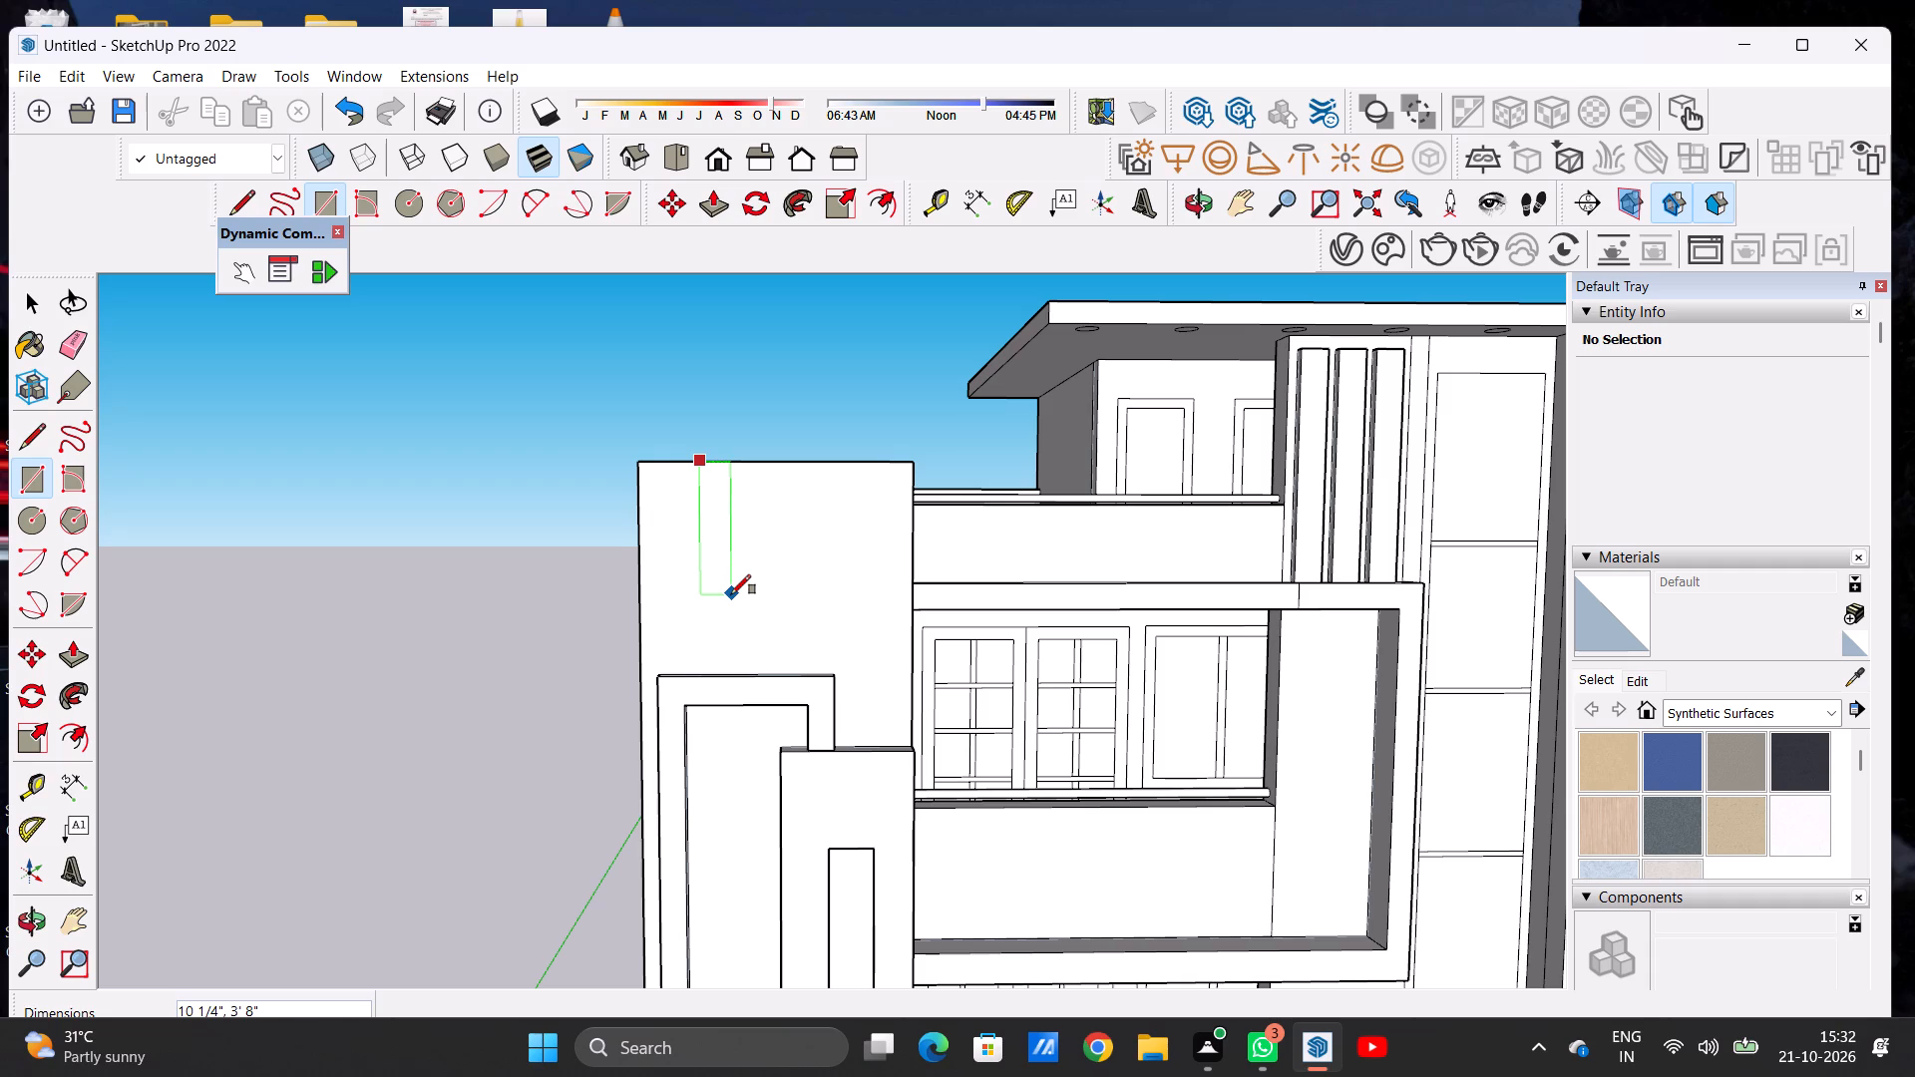
left_click(731, 594)
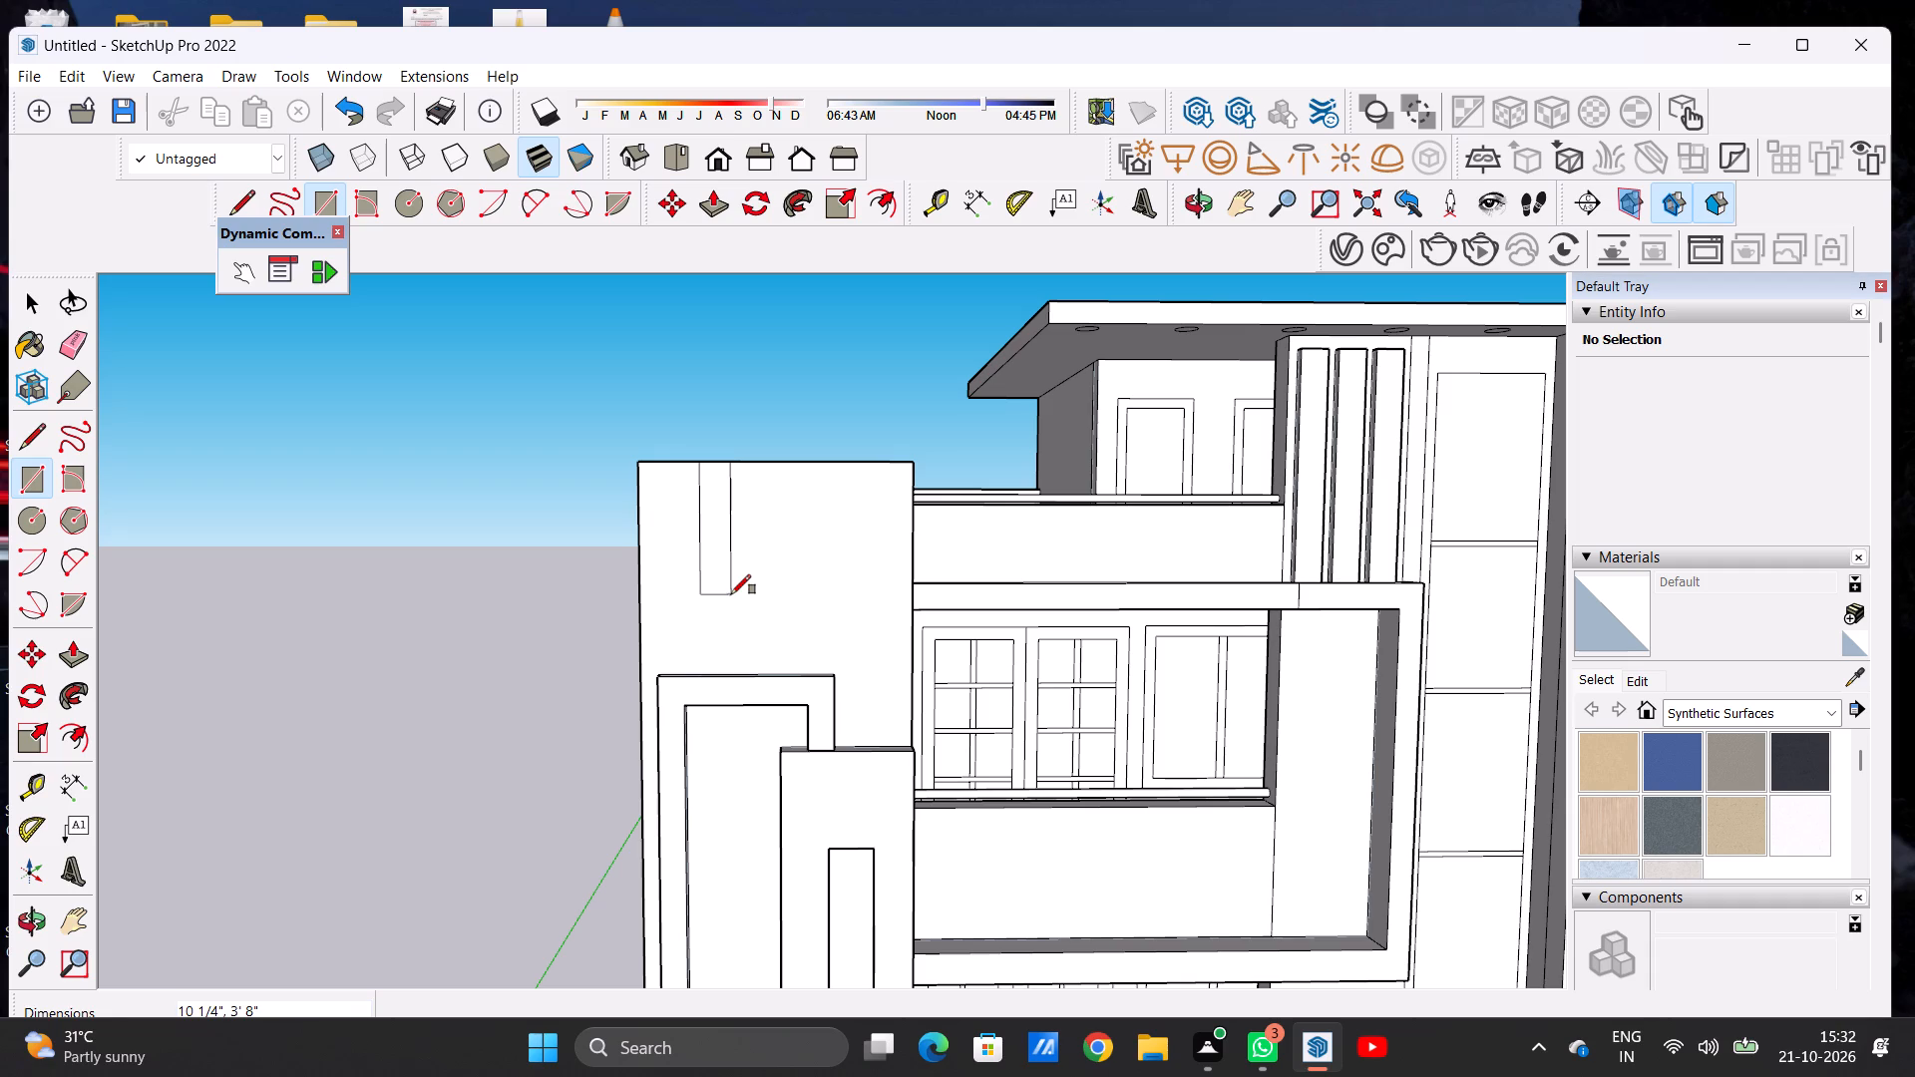
key("space")
Draw a shorter rectangle about 10" wide and 2' 7" high from the same top edge, just right of the first.
type("r")
scroll(754, 476, "up", 4)
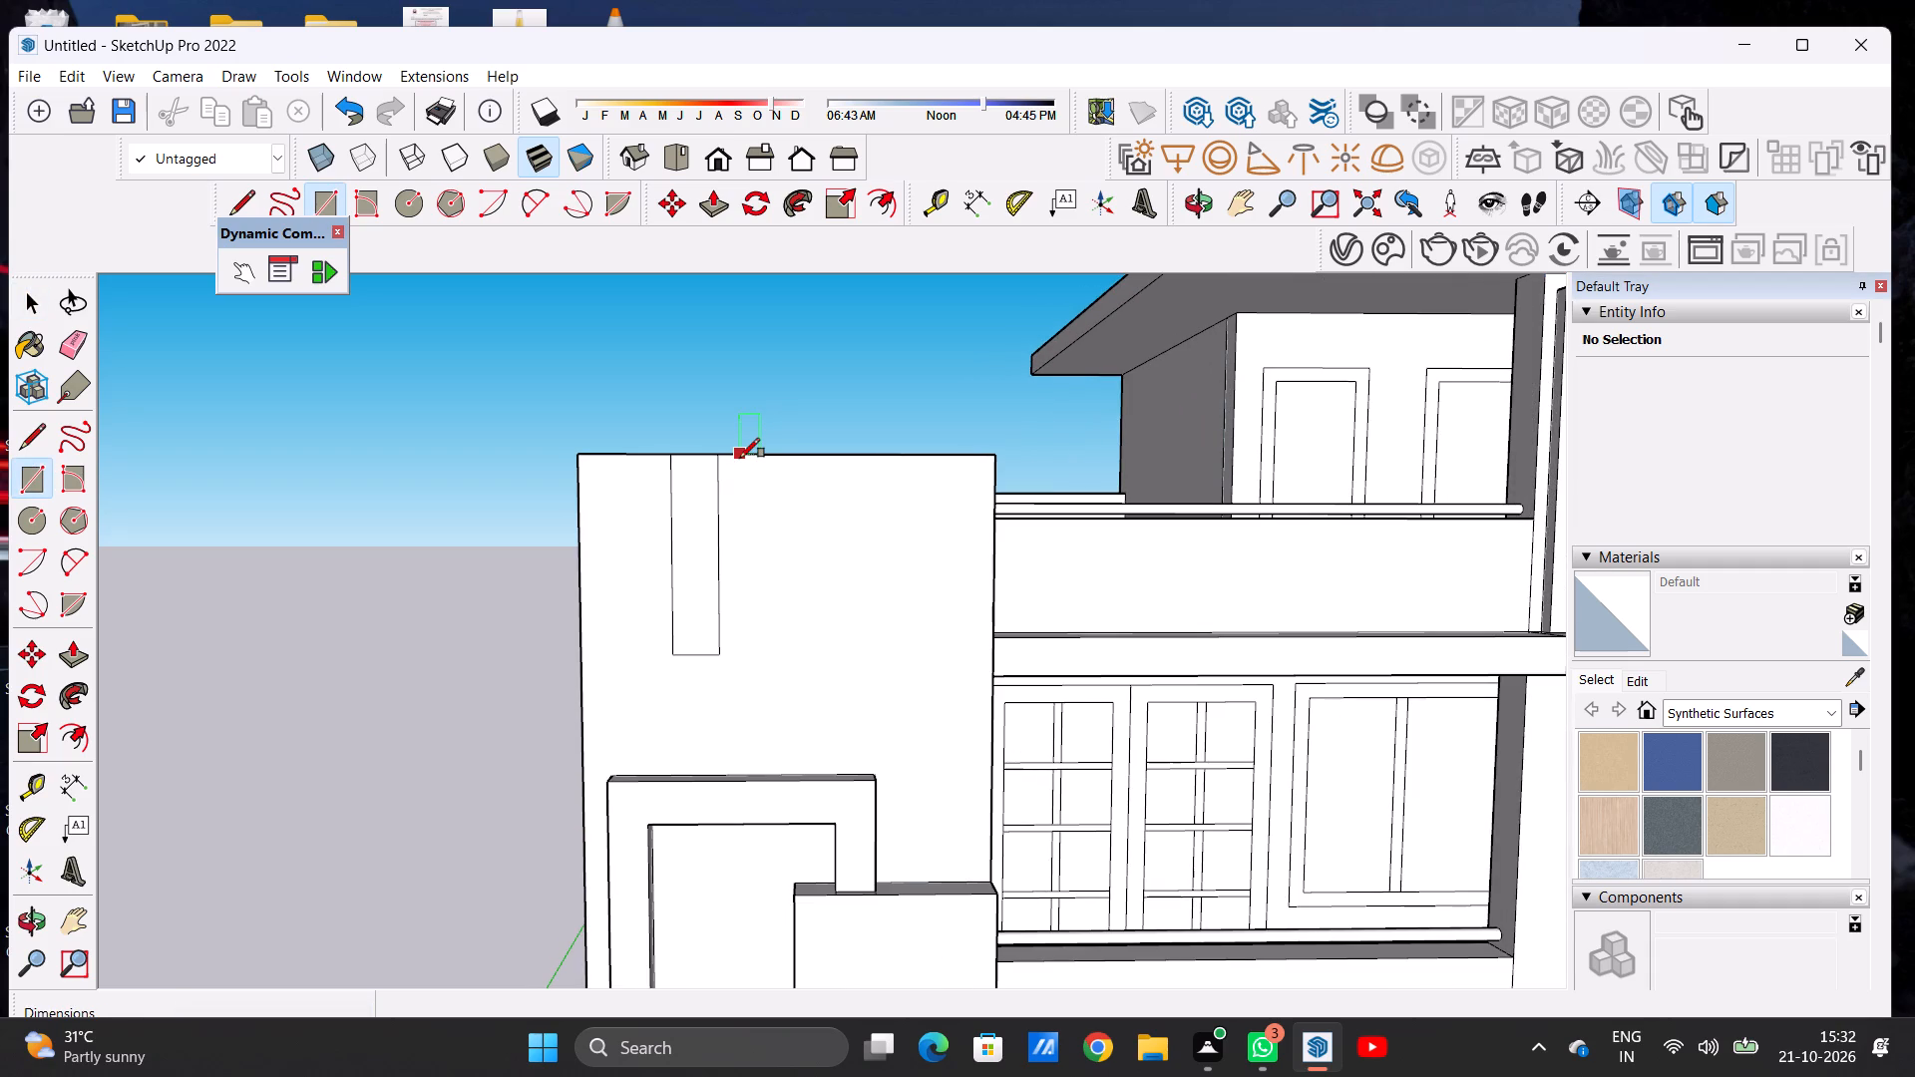
left_click(740, 458)
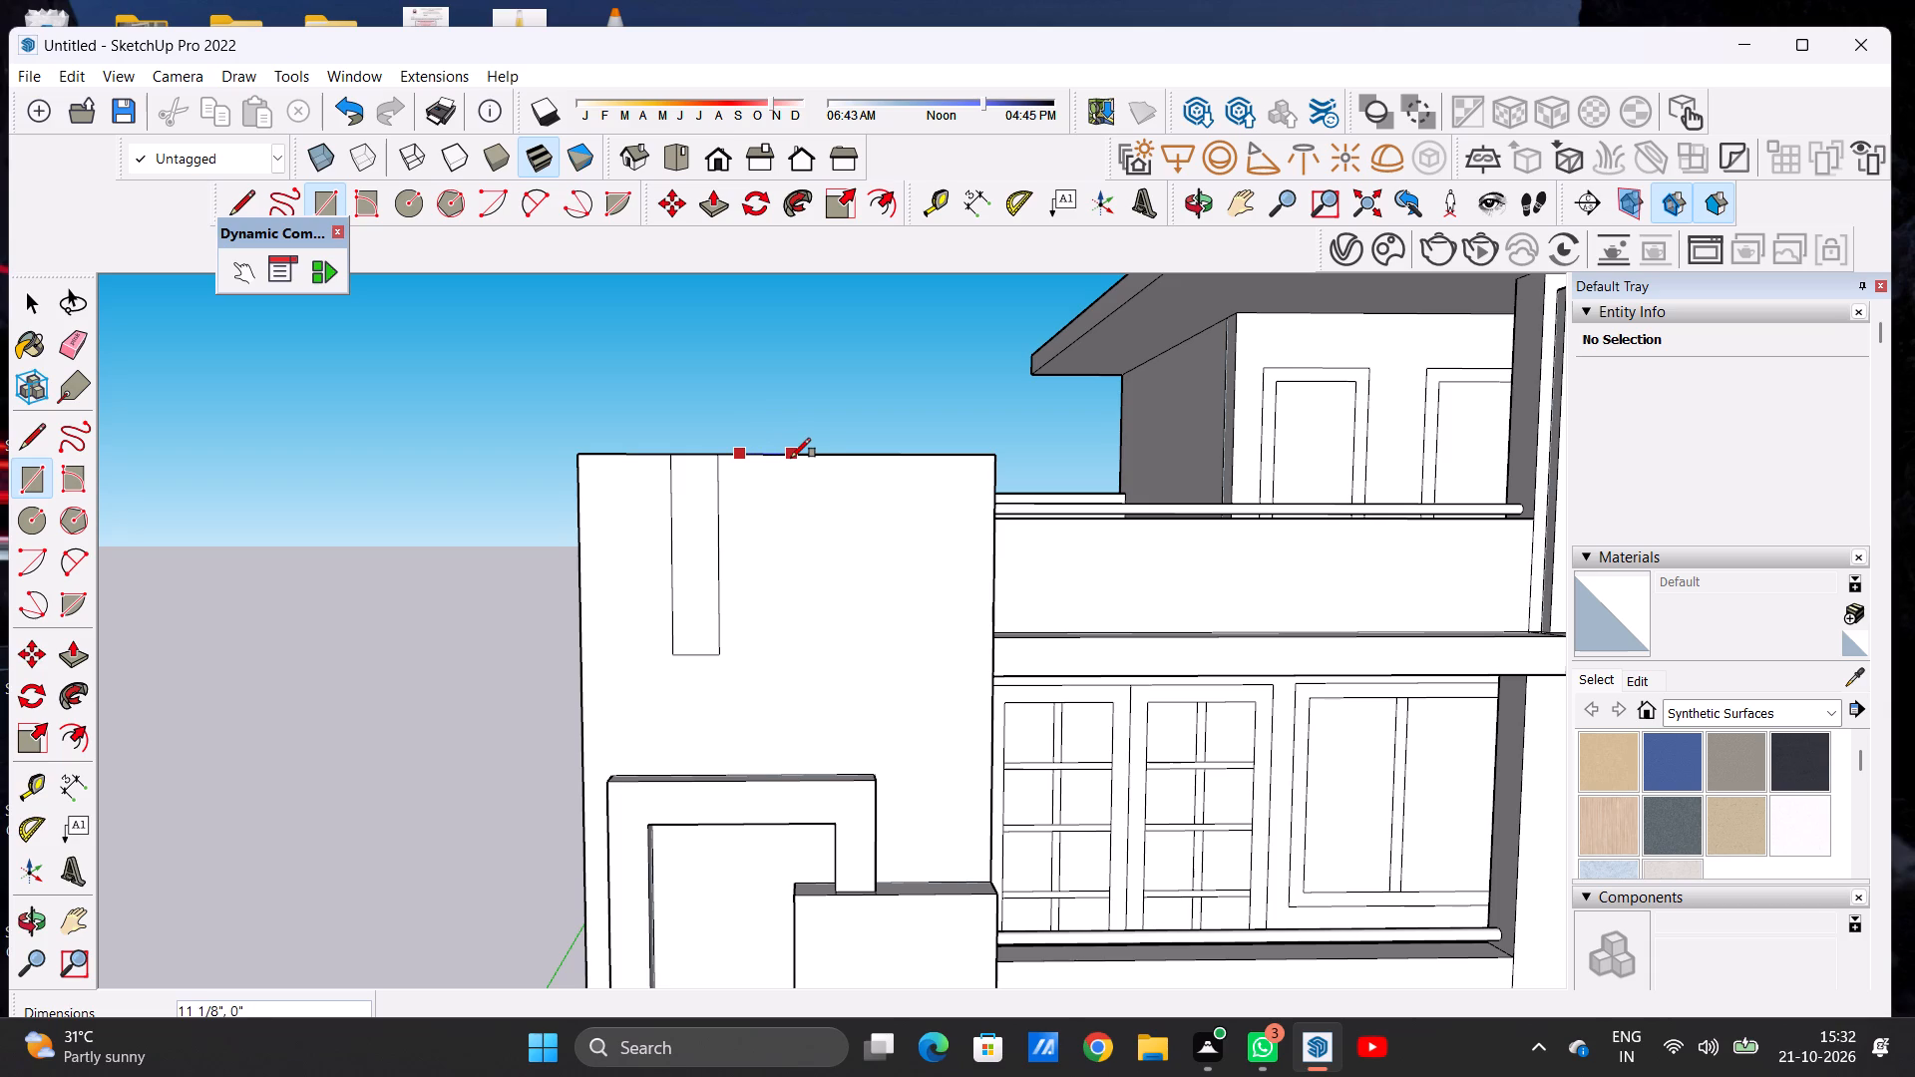
left_click(782, 458)
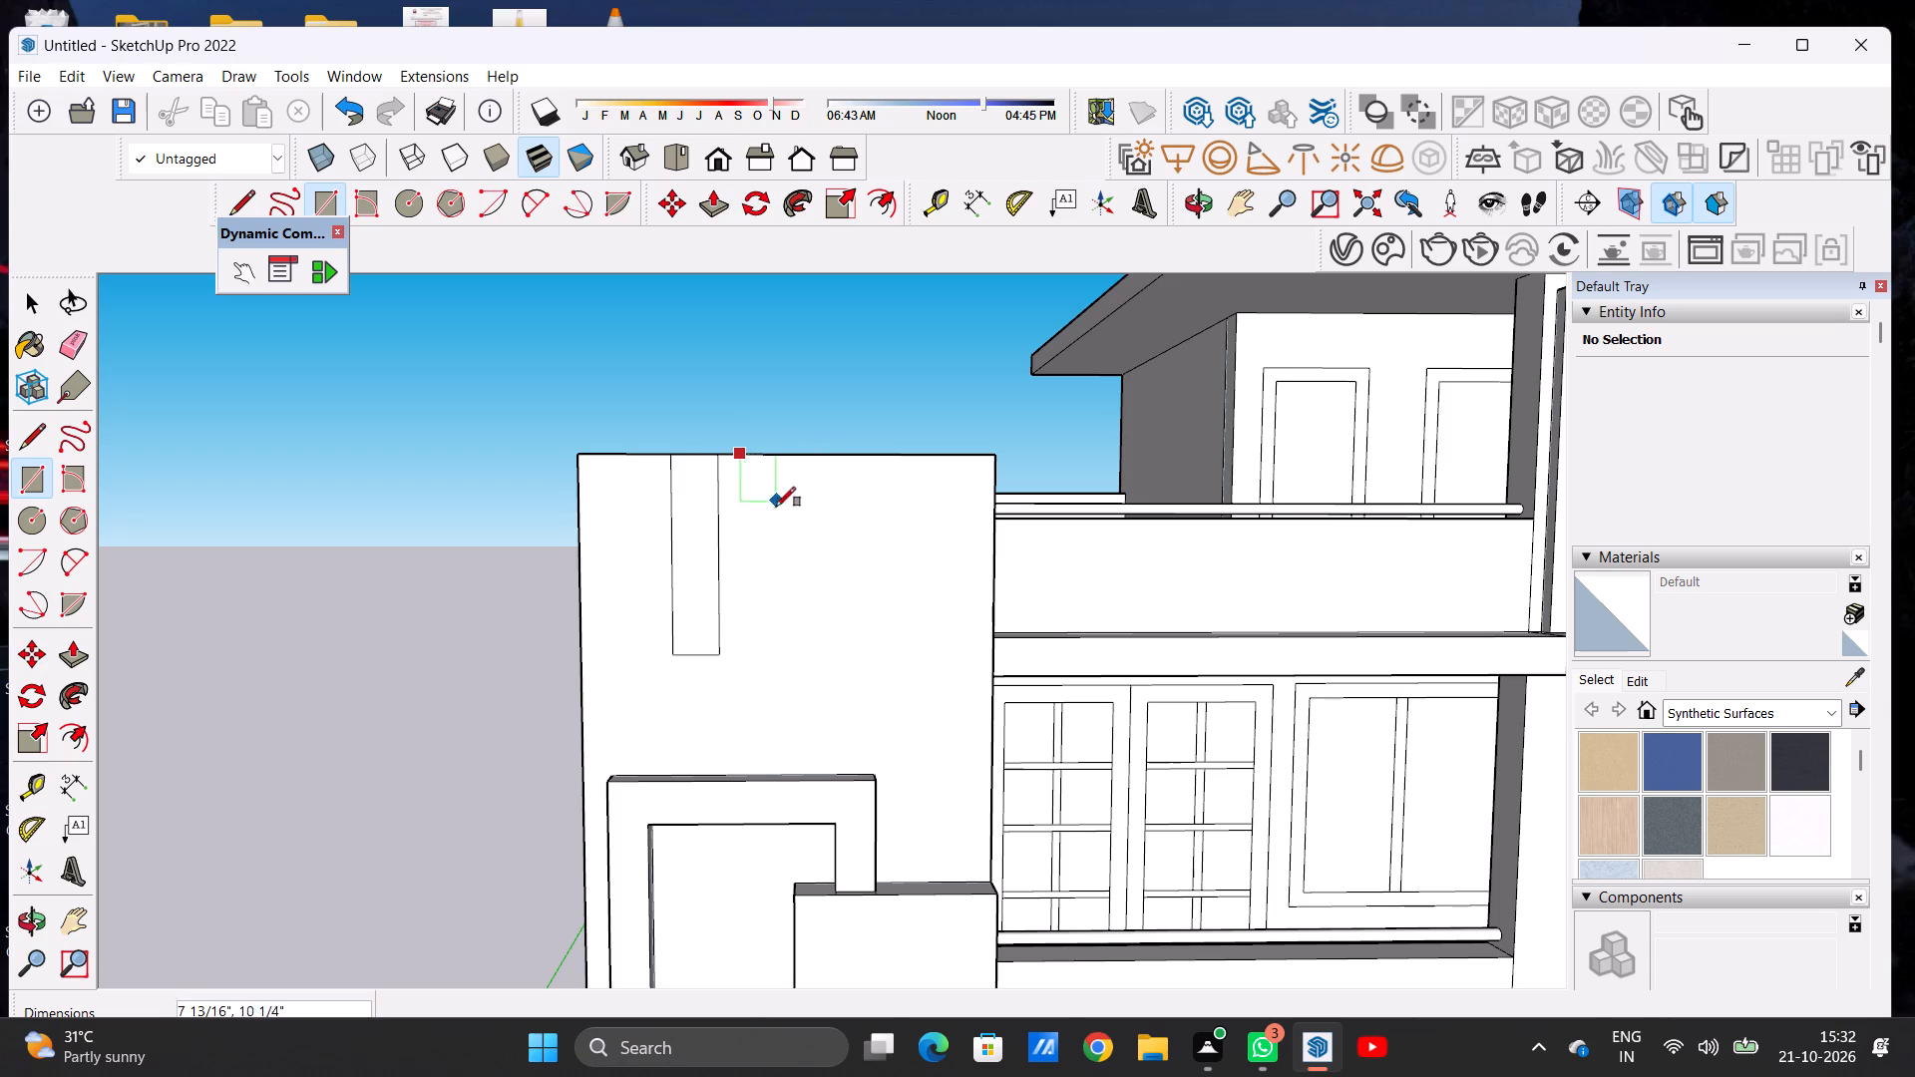
left_click(785, 595)
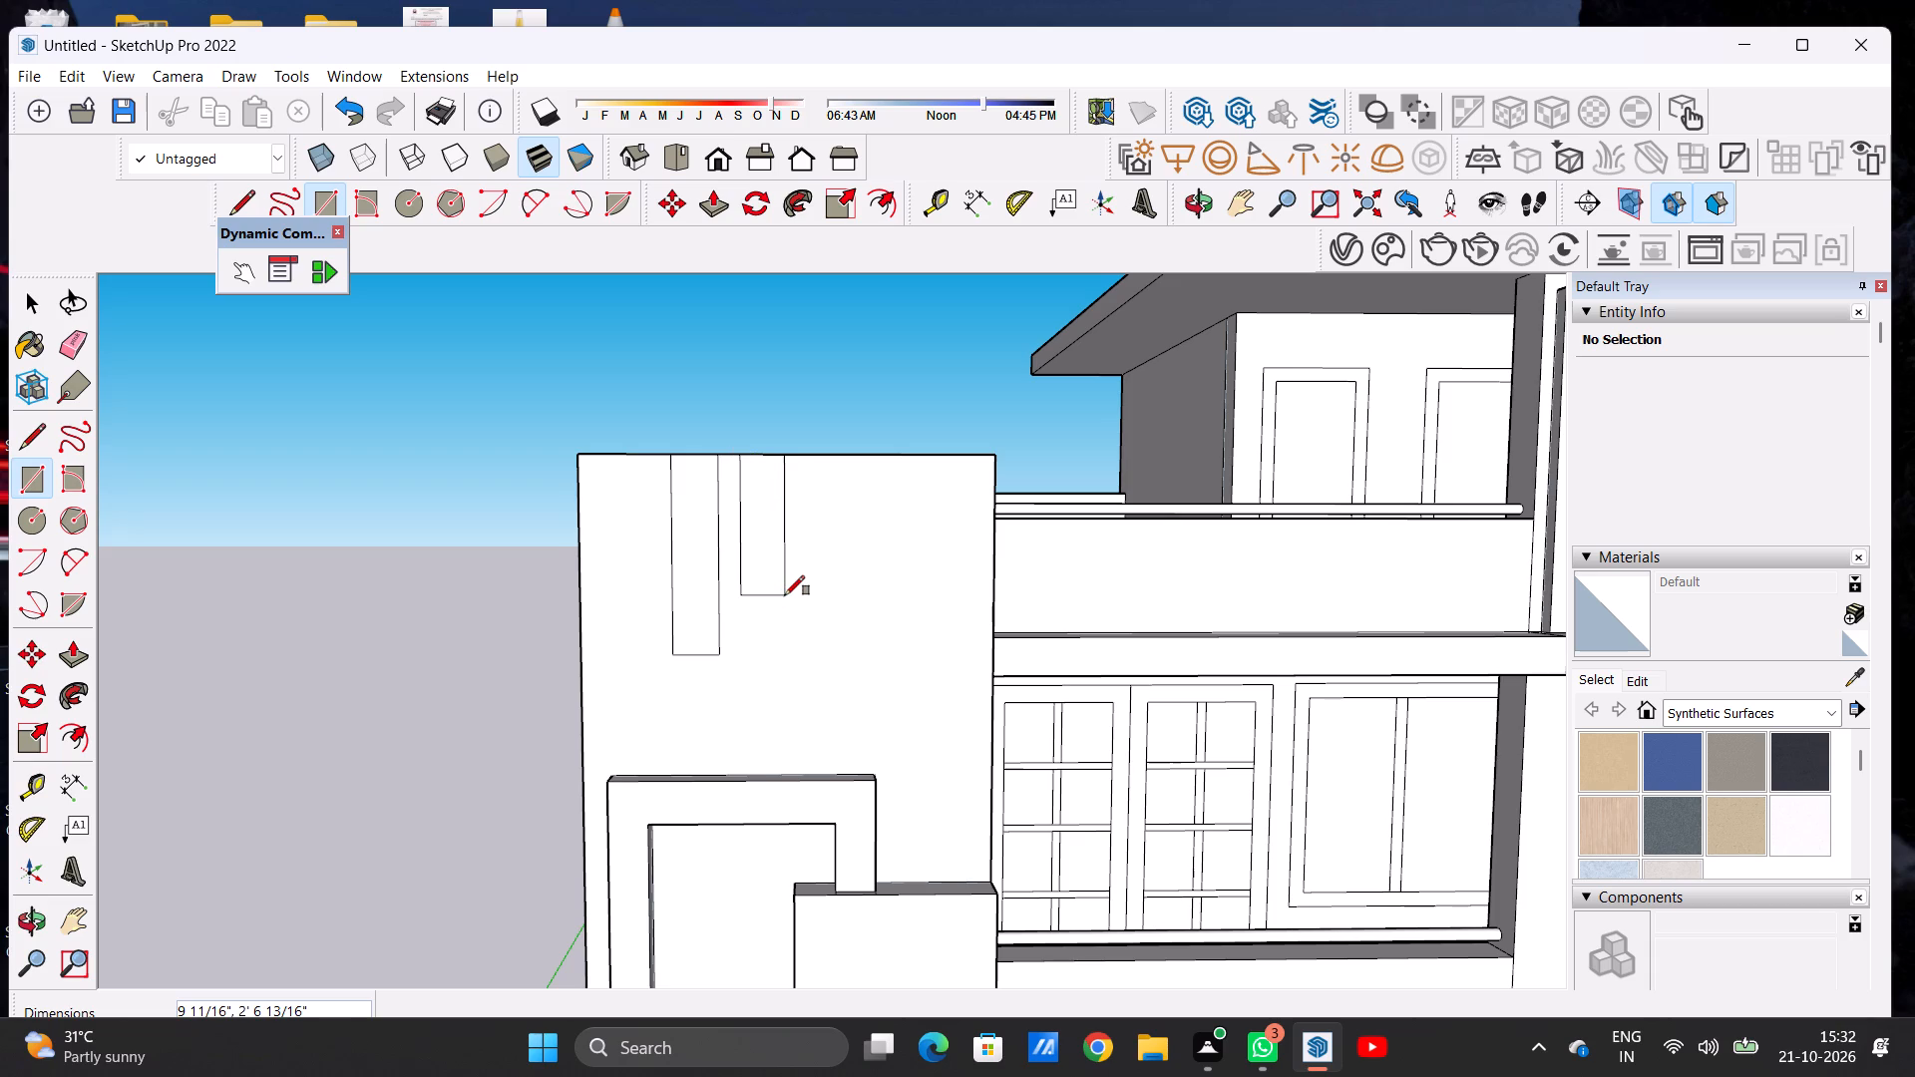
key("space")
Copy the taller rectangle about 2' 6" along the top edge to the right side of the shorter one, and clear the selection.
double_click(702, 594)
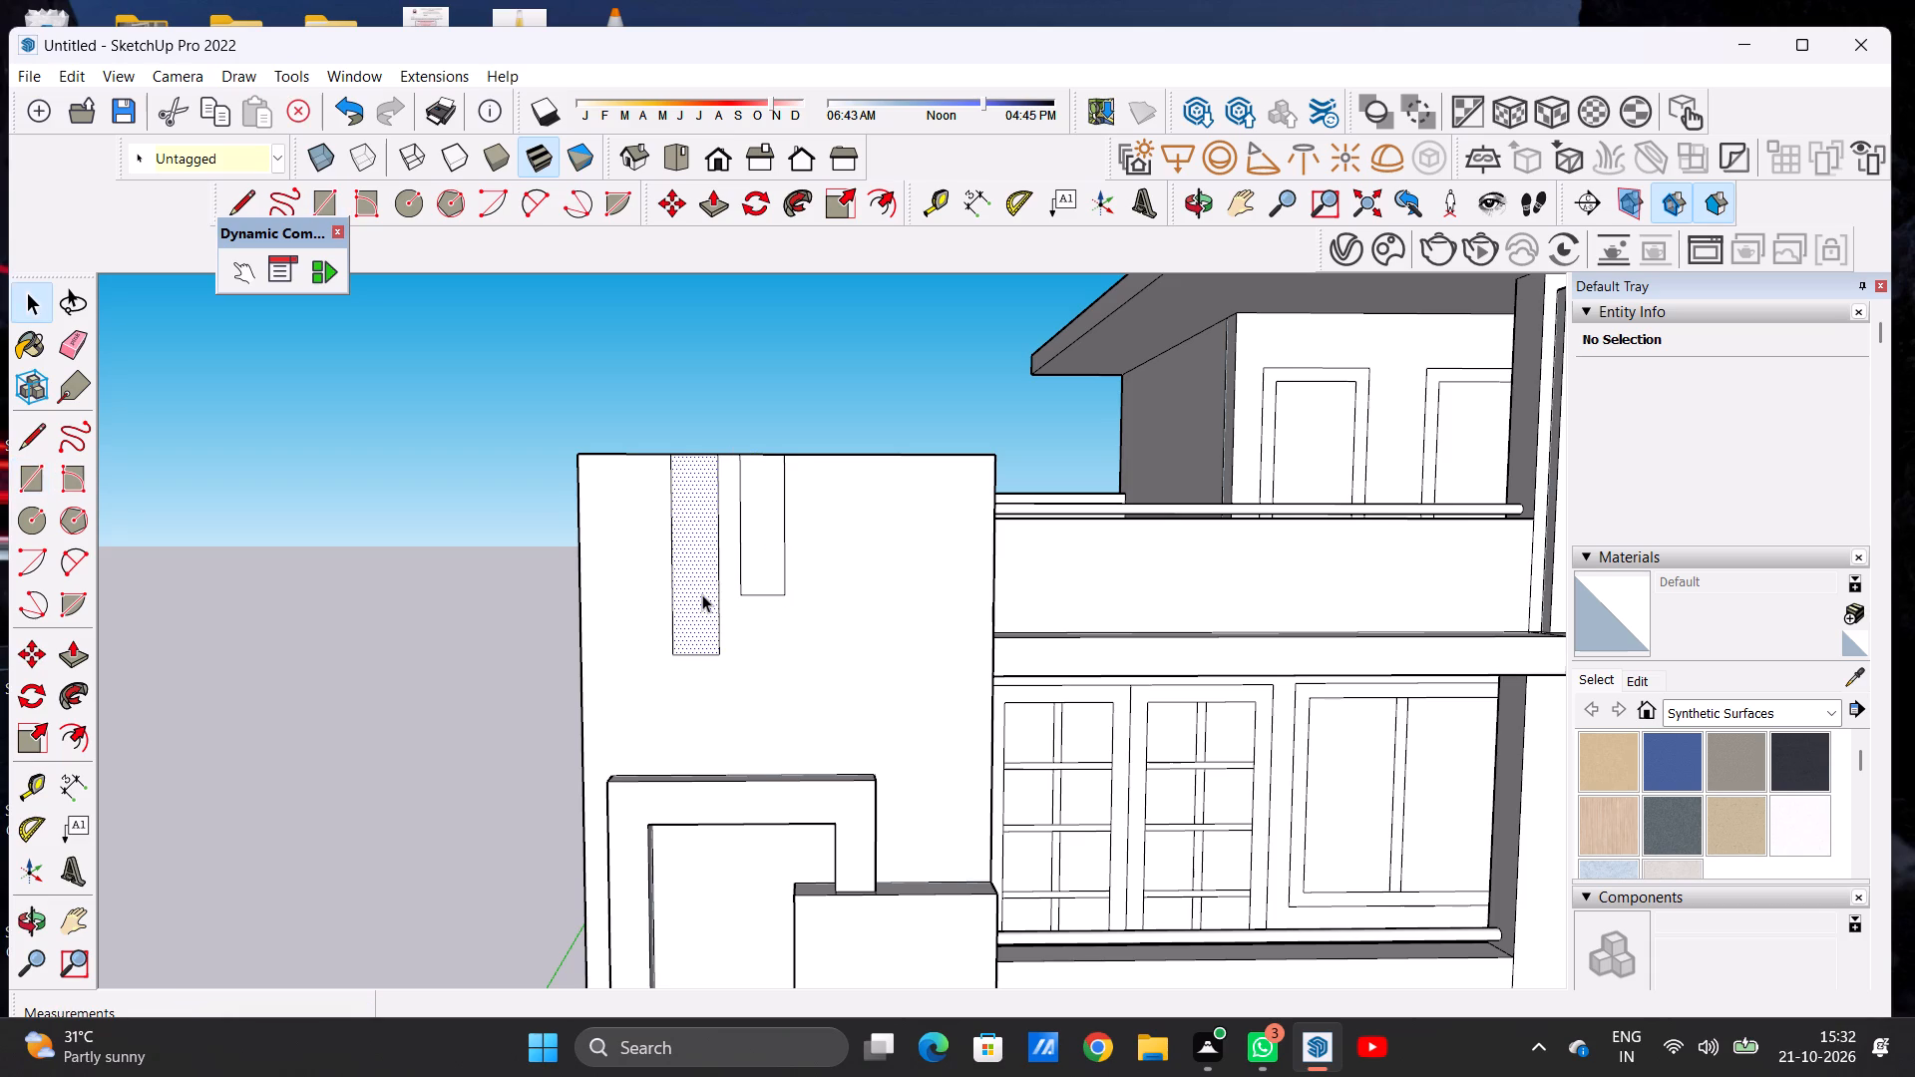
key("m")
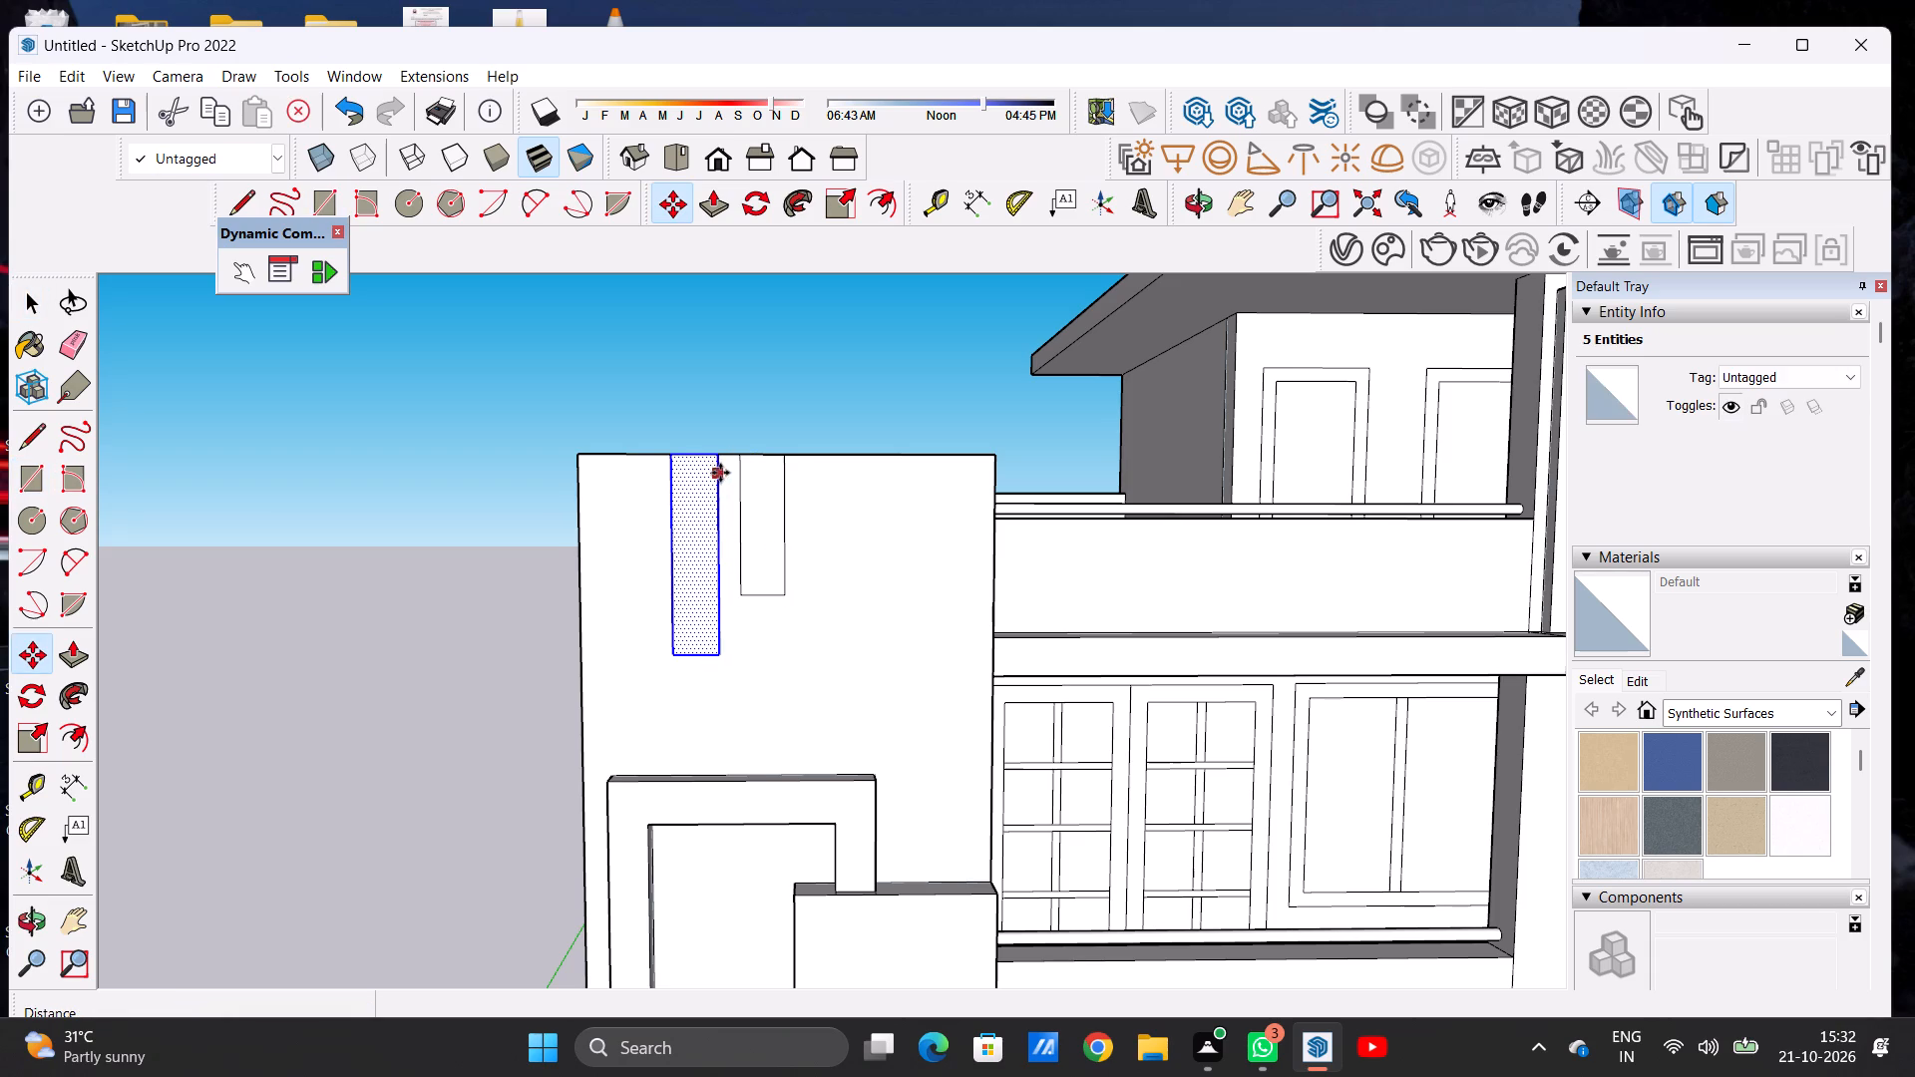
left_click(720, 461)
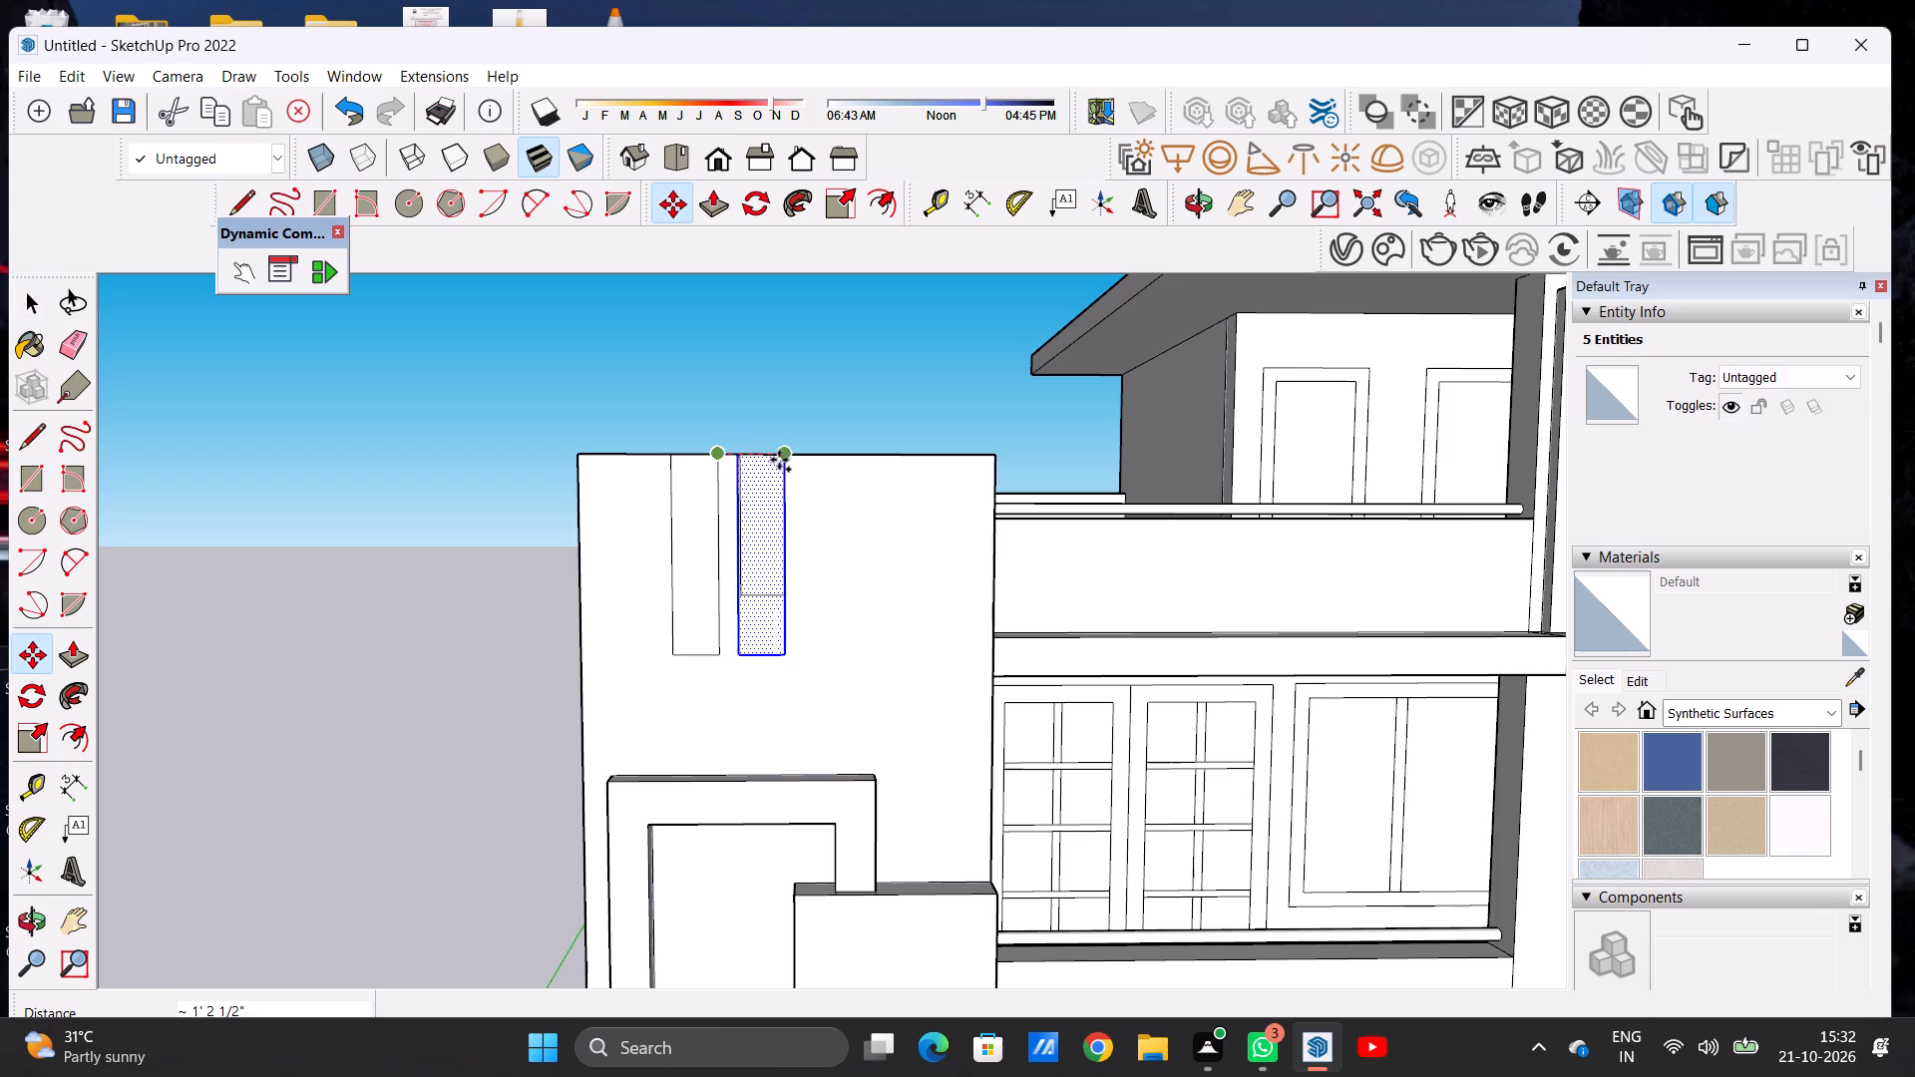
left_click(854, 453)
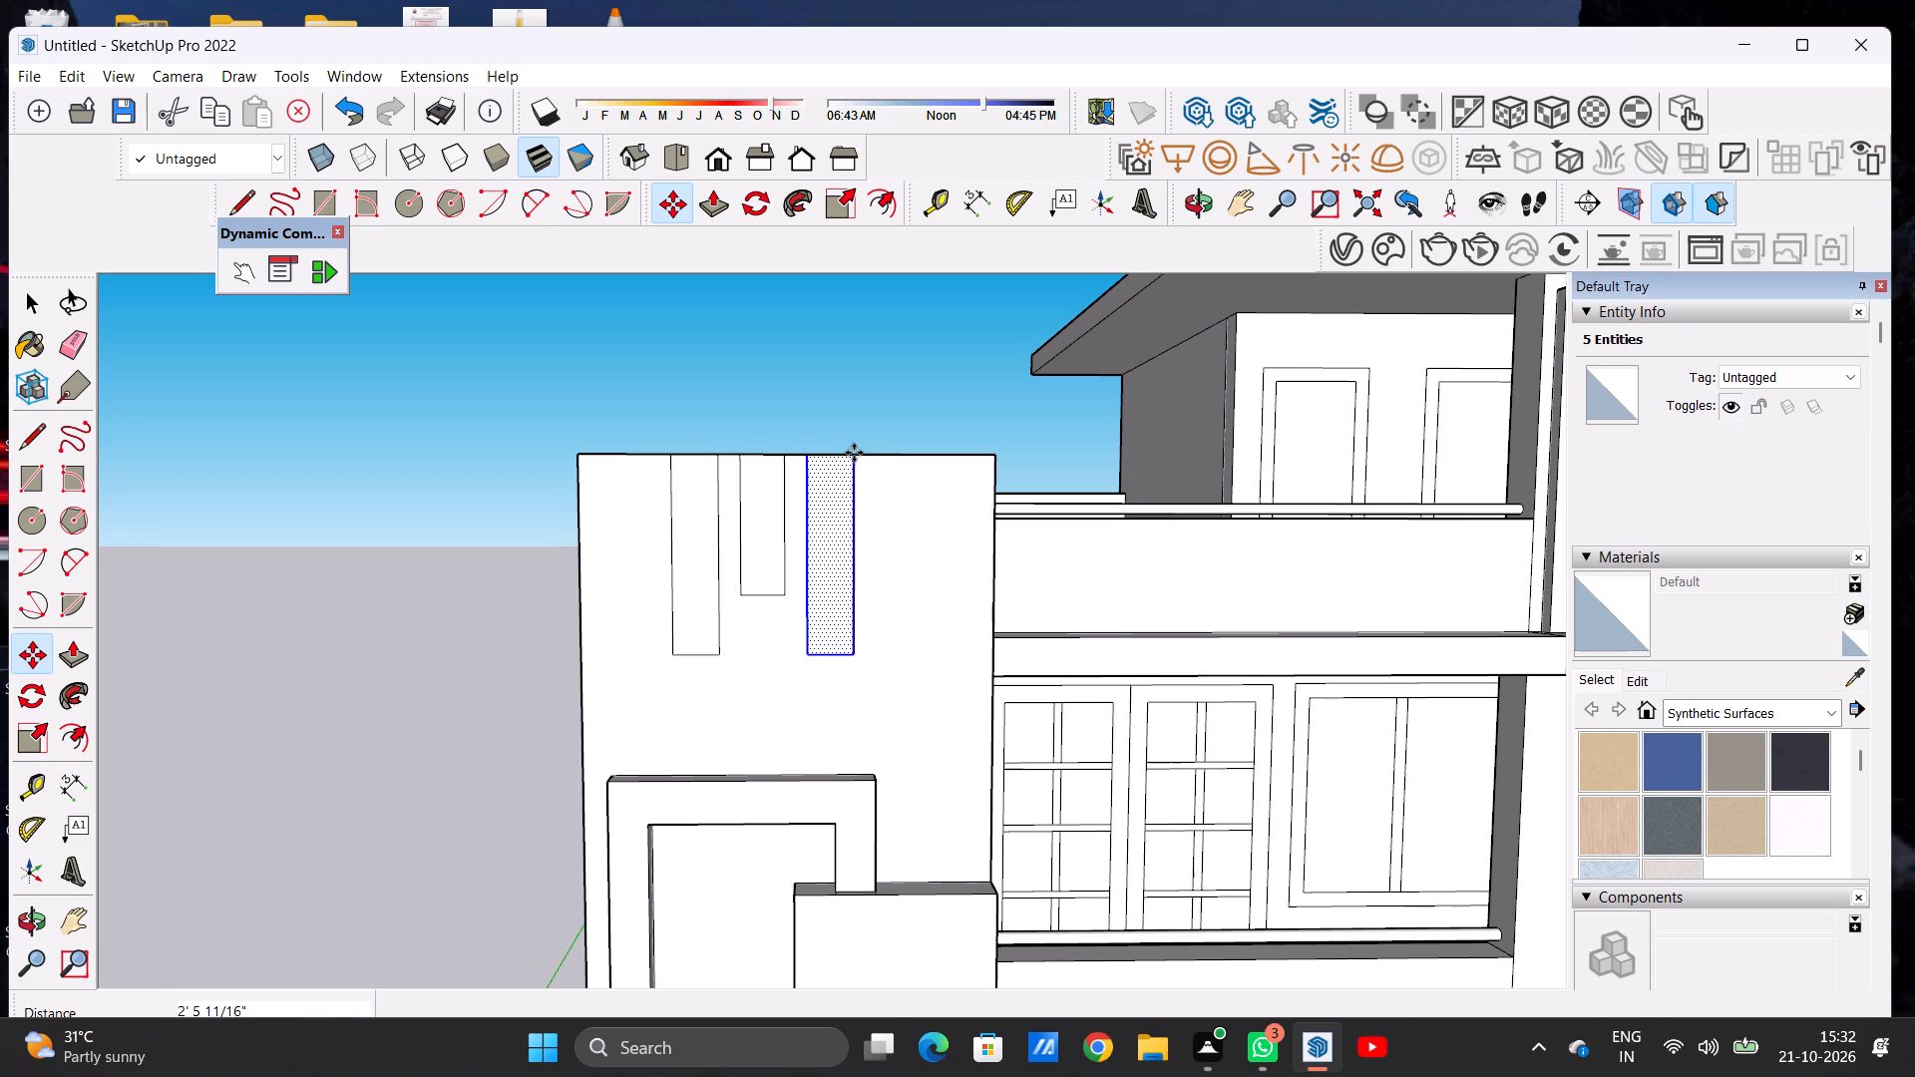
key("space")
left_click(809, 390)
Extrude the leftmost tall strip outward about 5" from the left block's front face.
scroll(807, 598, "down", 5)
middle_click_drag(807, 573, 801, 573)
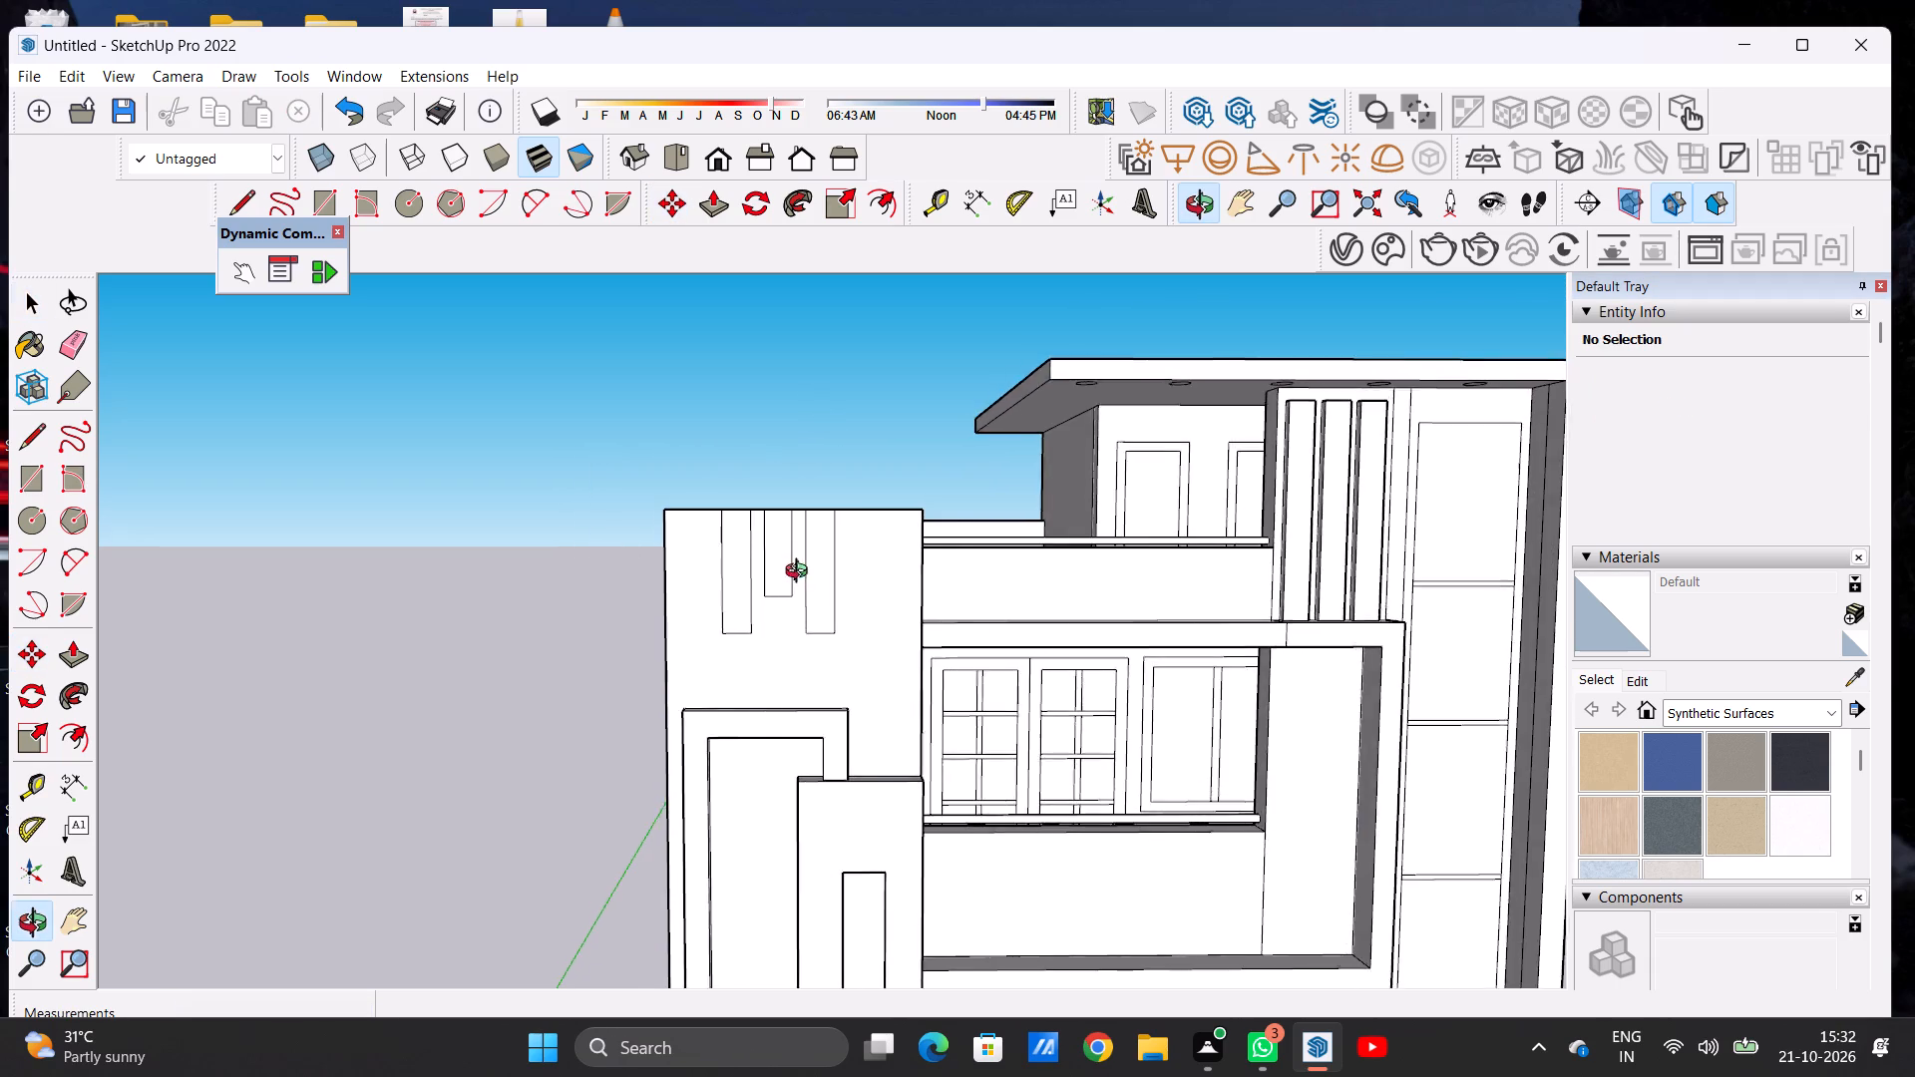
middle_click_drag(801, 573, 660, 596)
scroll(666, 567, "up", 2)
key("p")
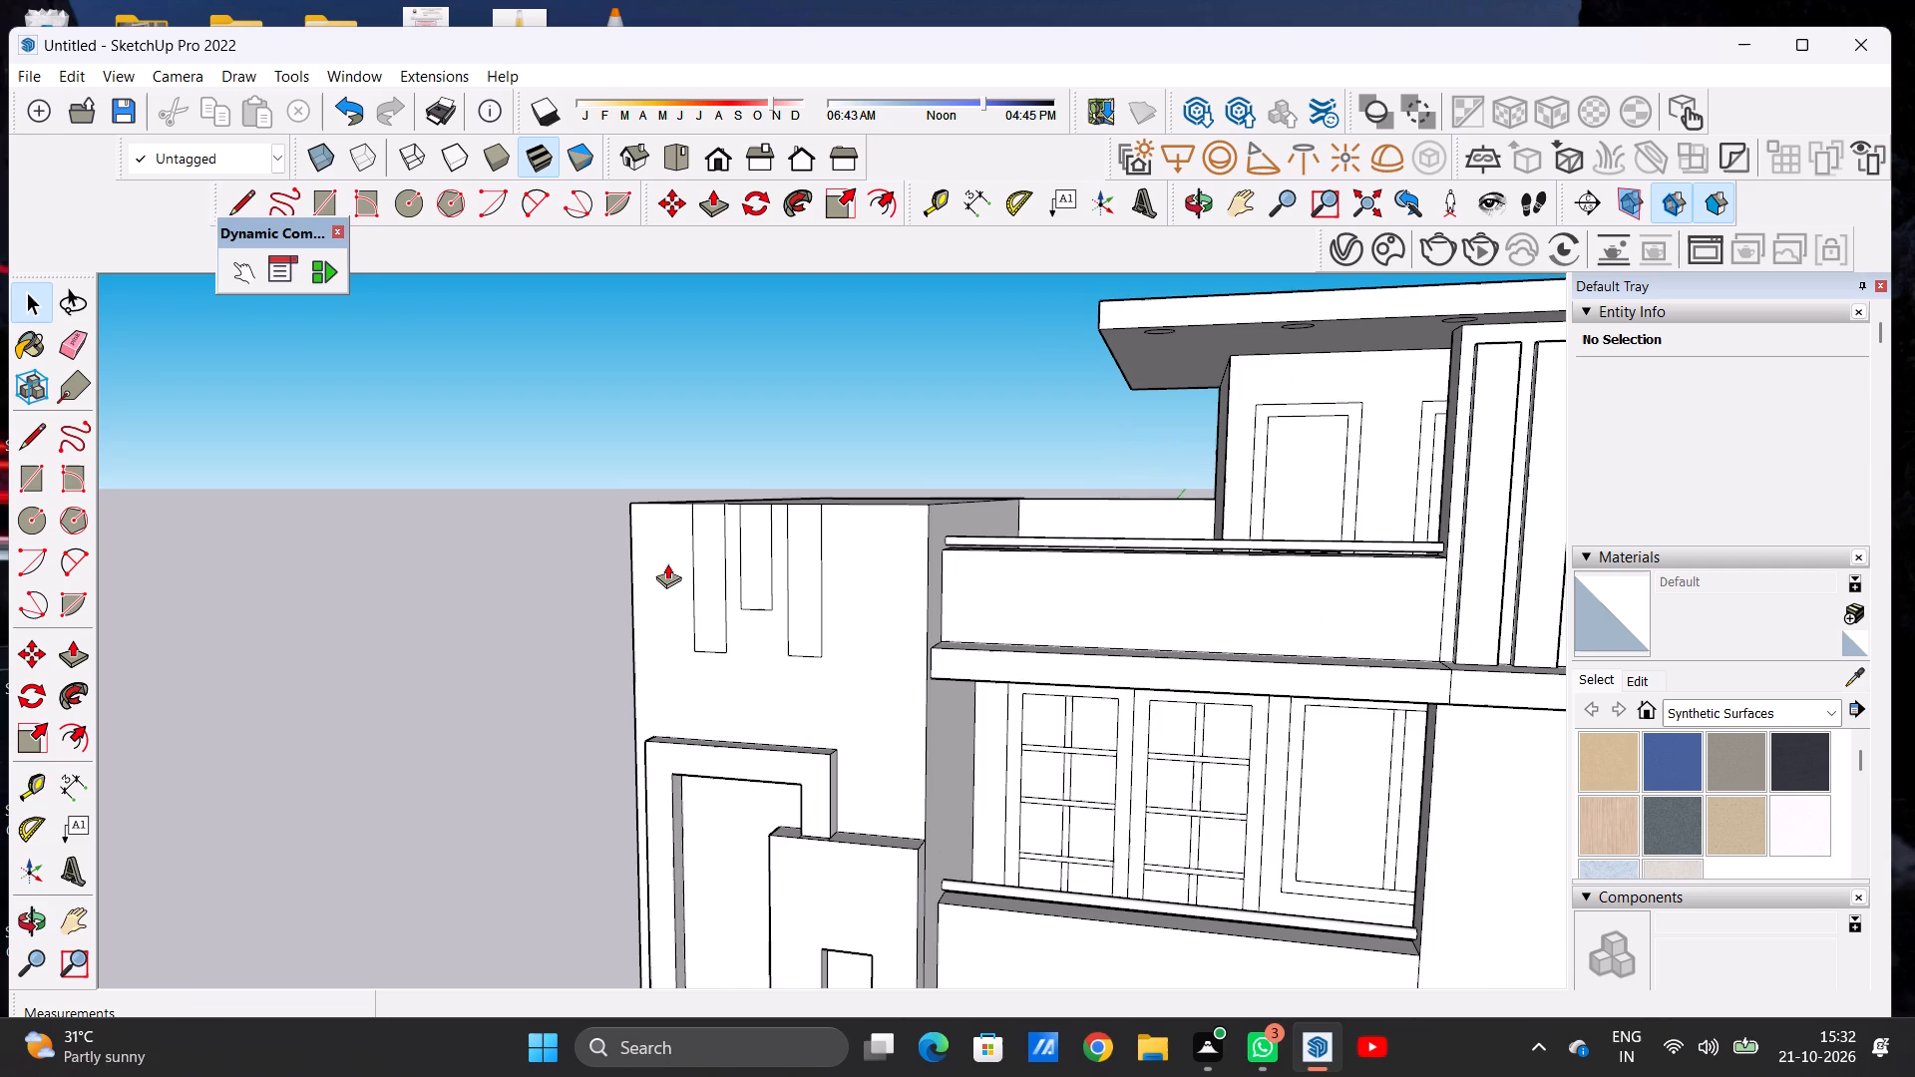
scroll(685, 528, "up", 5)
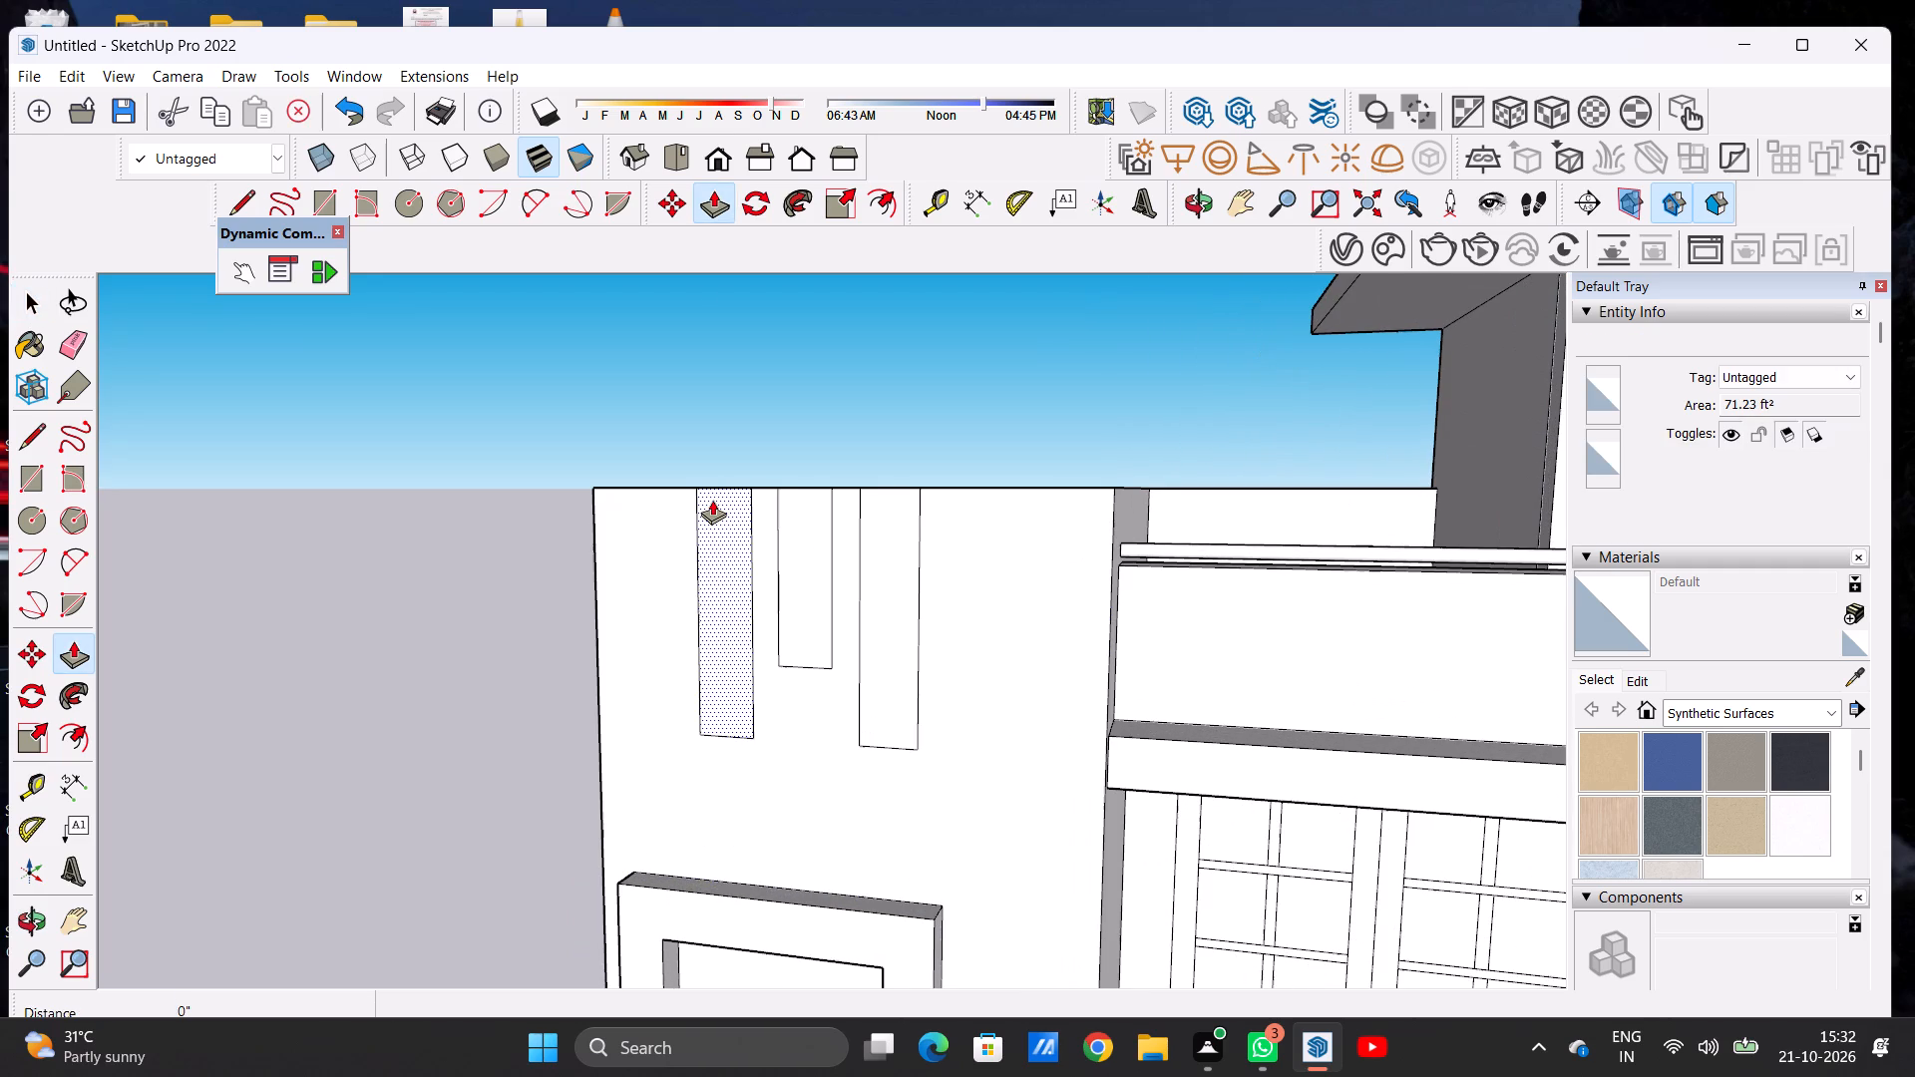
left_click(712, 500)
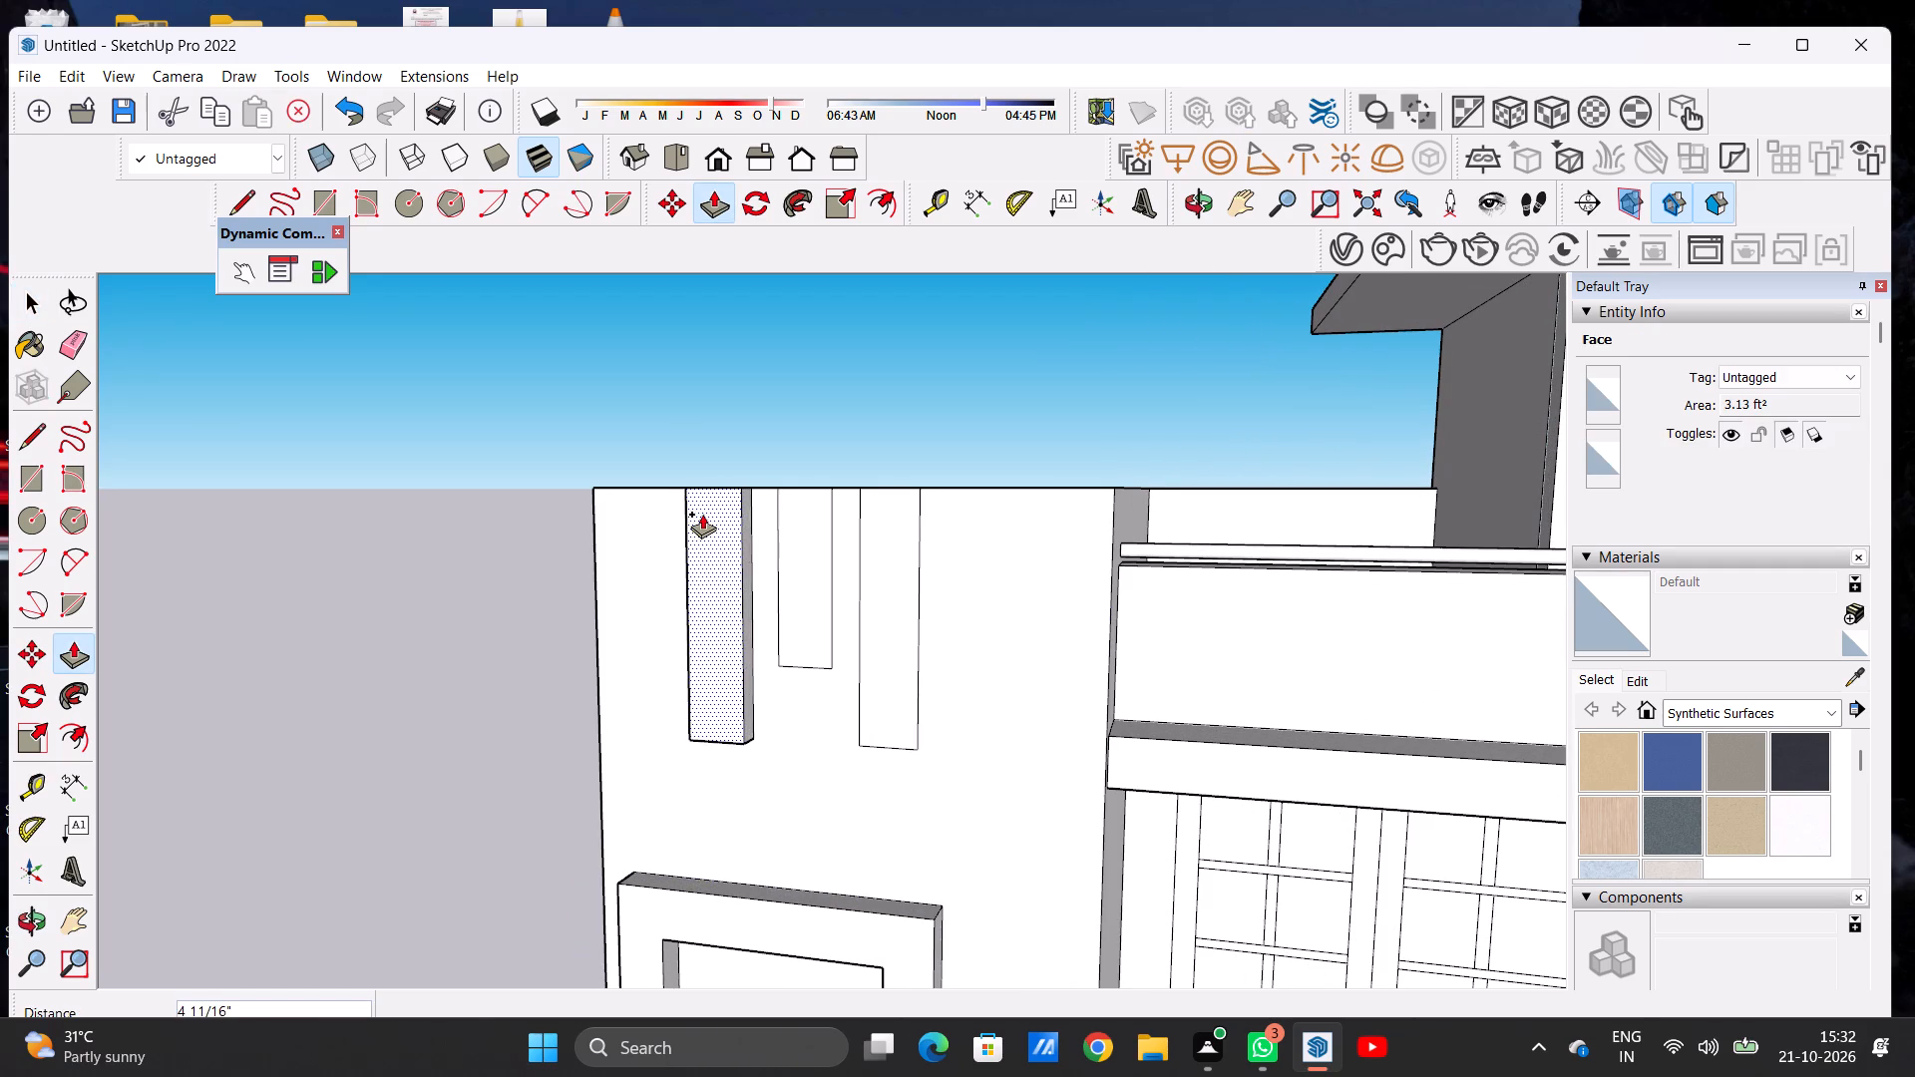
left_click(700, 520)
Extrude the short middle strip and the right tall strip outward to the same depth as the first strip.
middle_click_drag(742, 546, 760, 632)
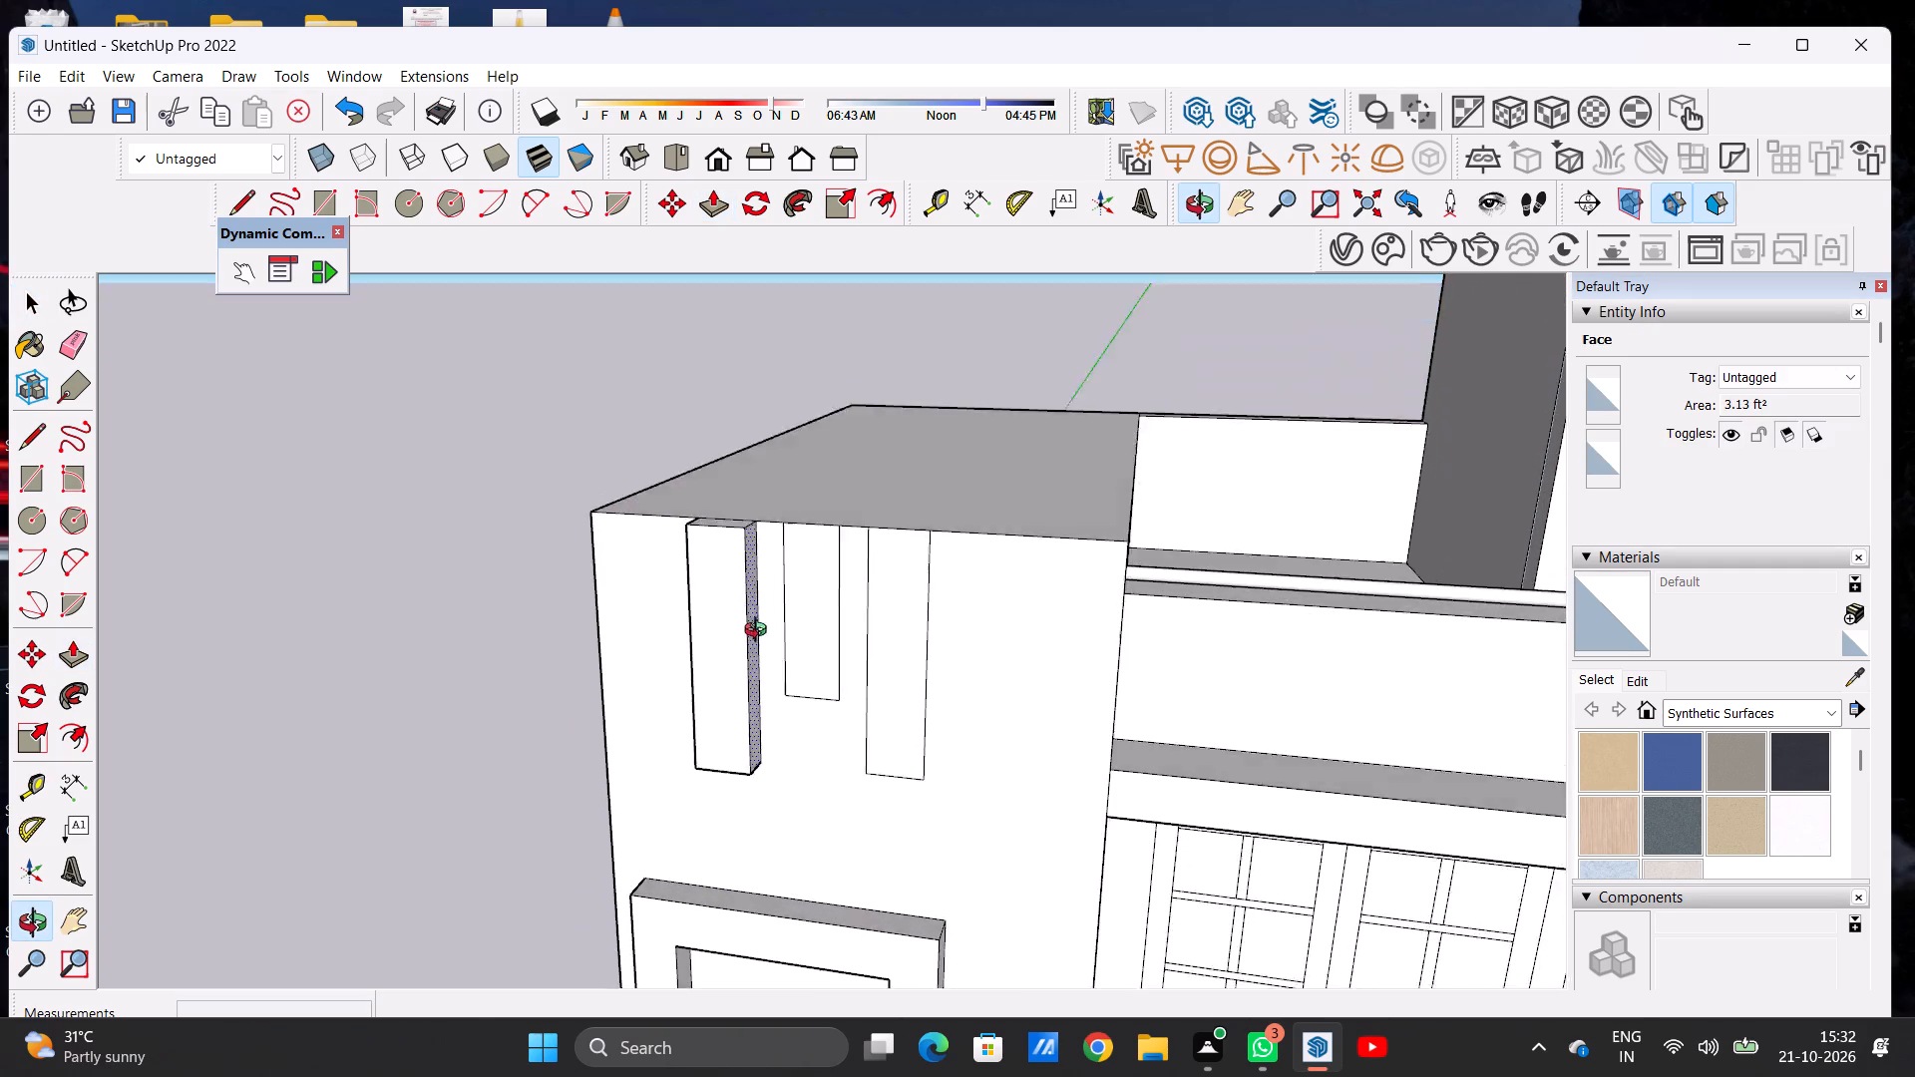
middle_click_drag(760, 632, 746, 773)
scroll(820, 565, "up", 6)
left_click(788, 666)
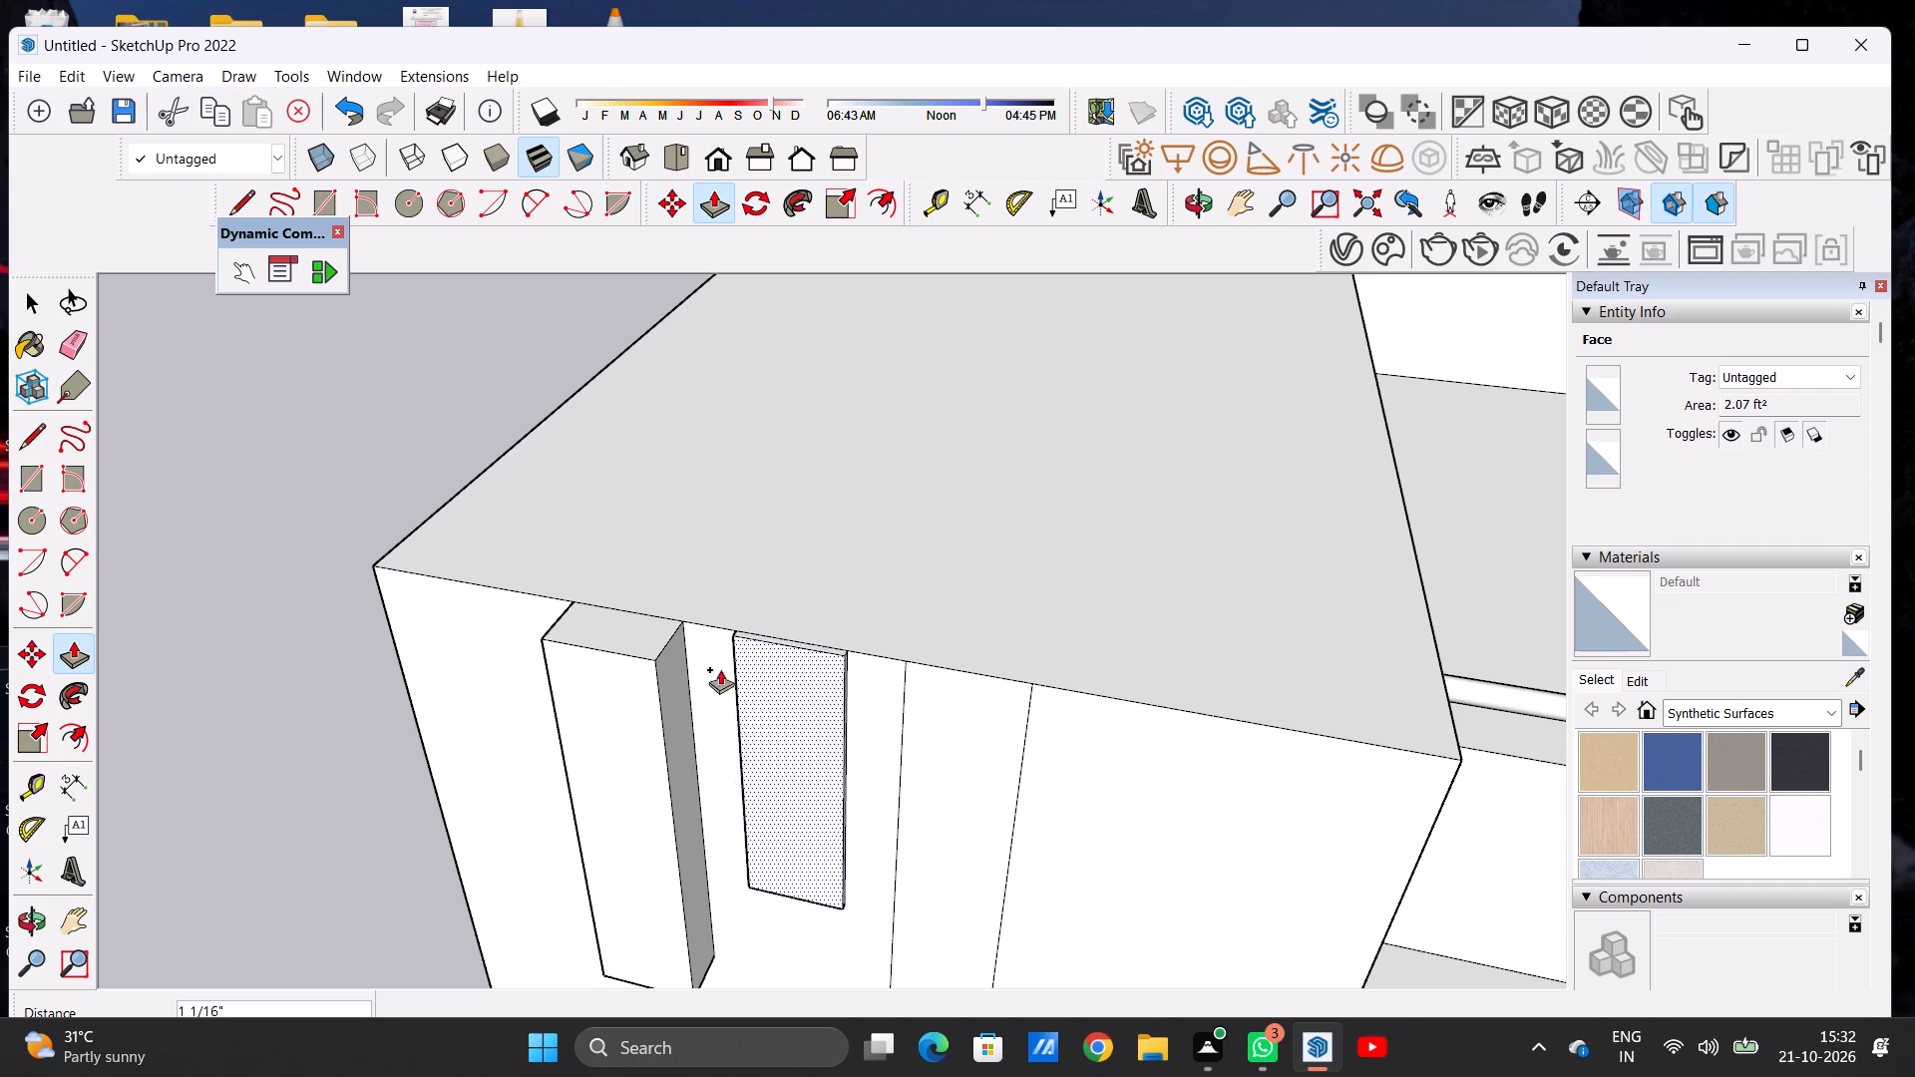
left_click(648, 665)
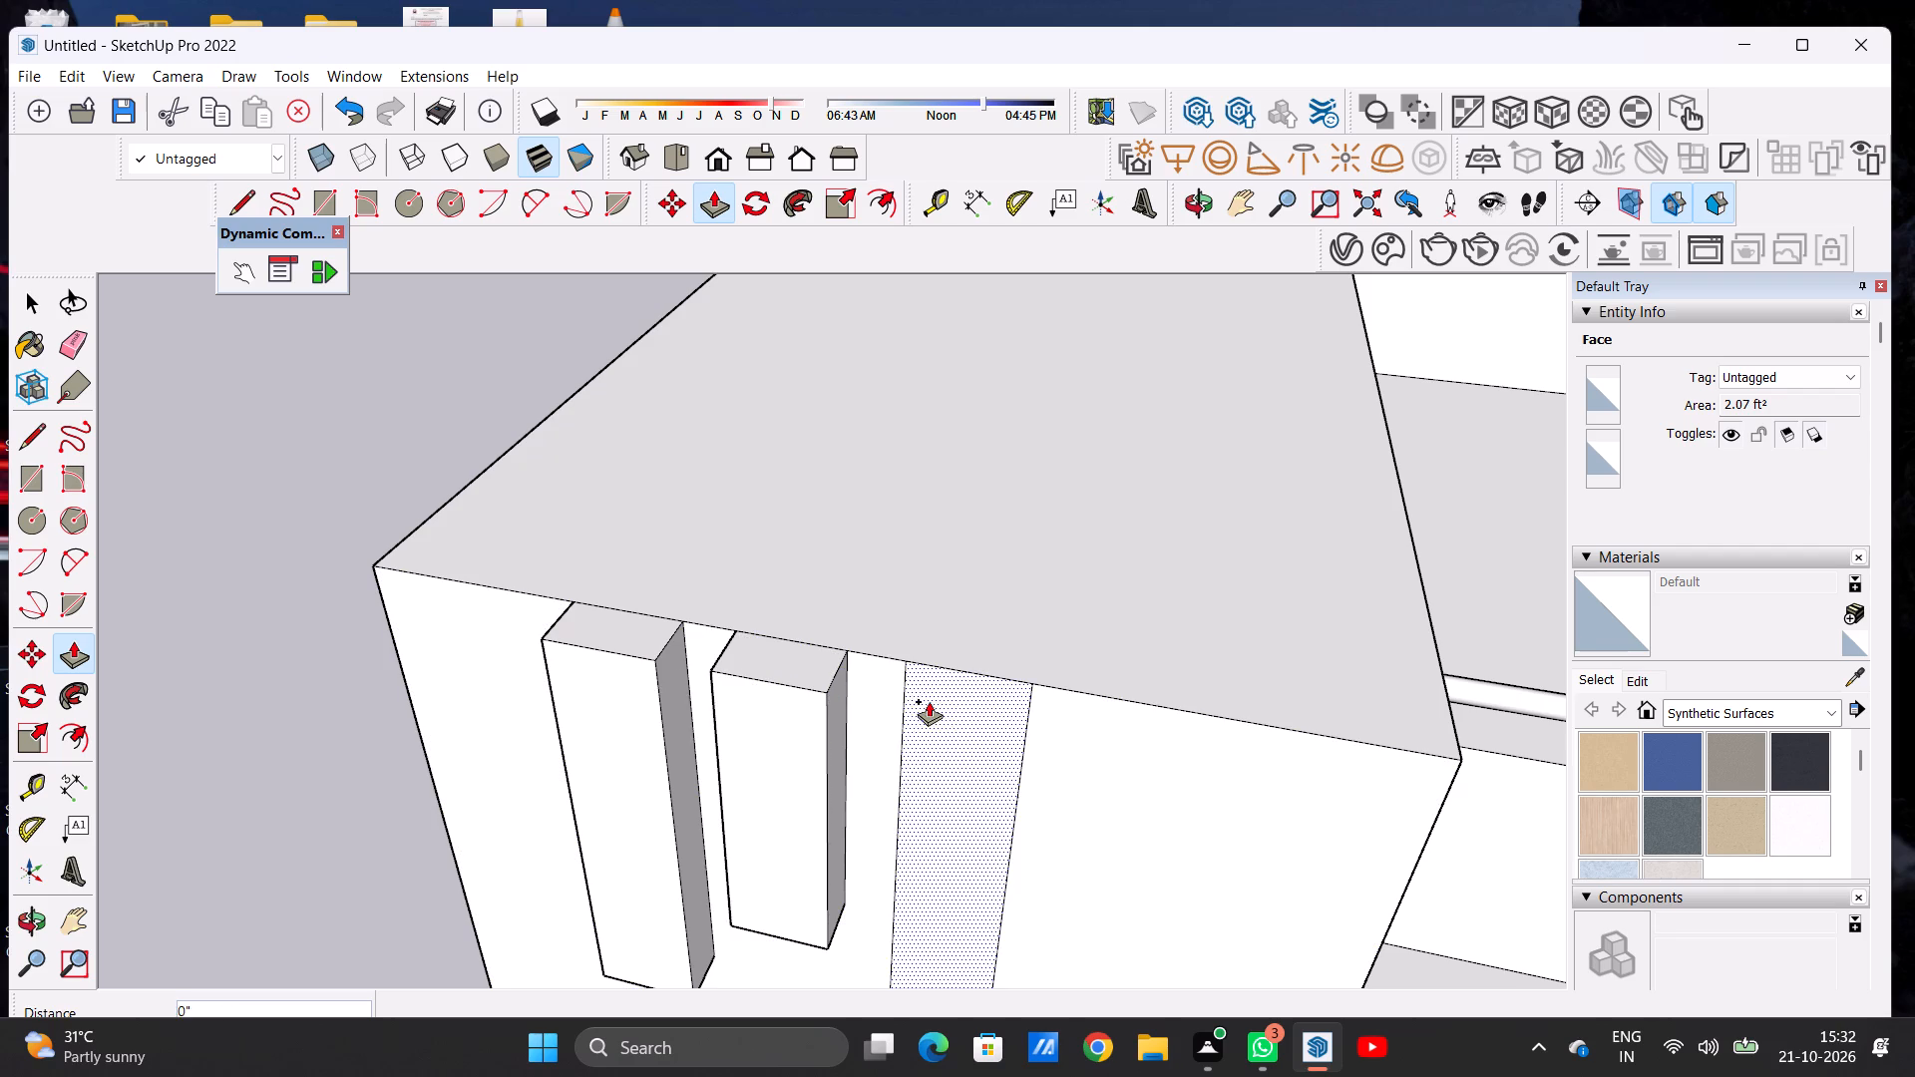
left_click(929, 701)
left_click(828, 697)
key("space")
Examine the whole front elevation with the three strips at the top of the left block.
scroll(835, 659, "down", 4)
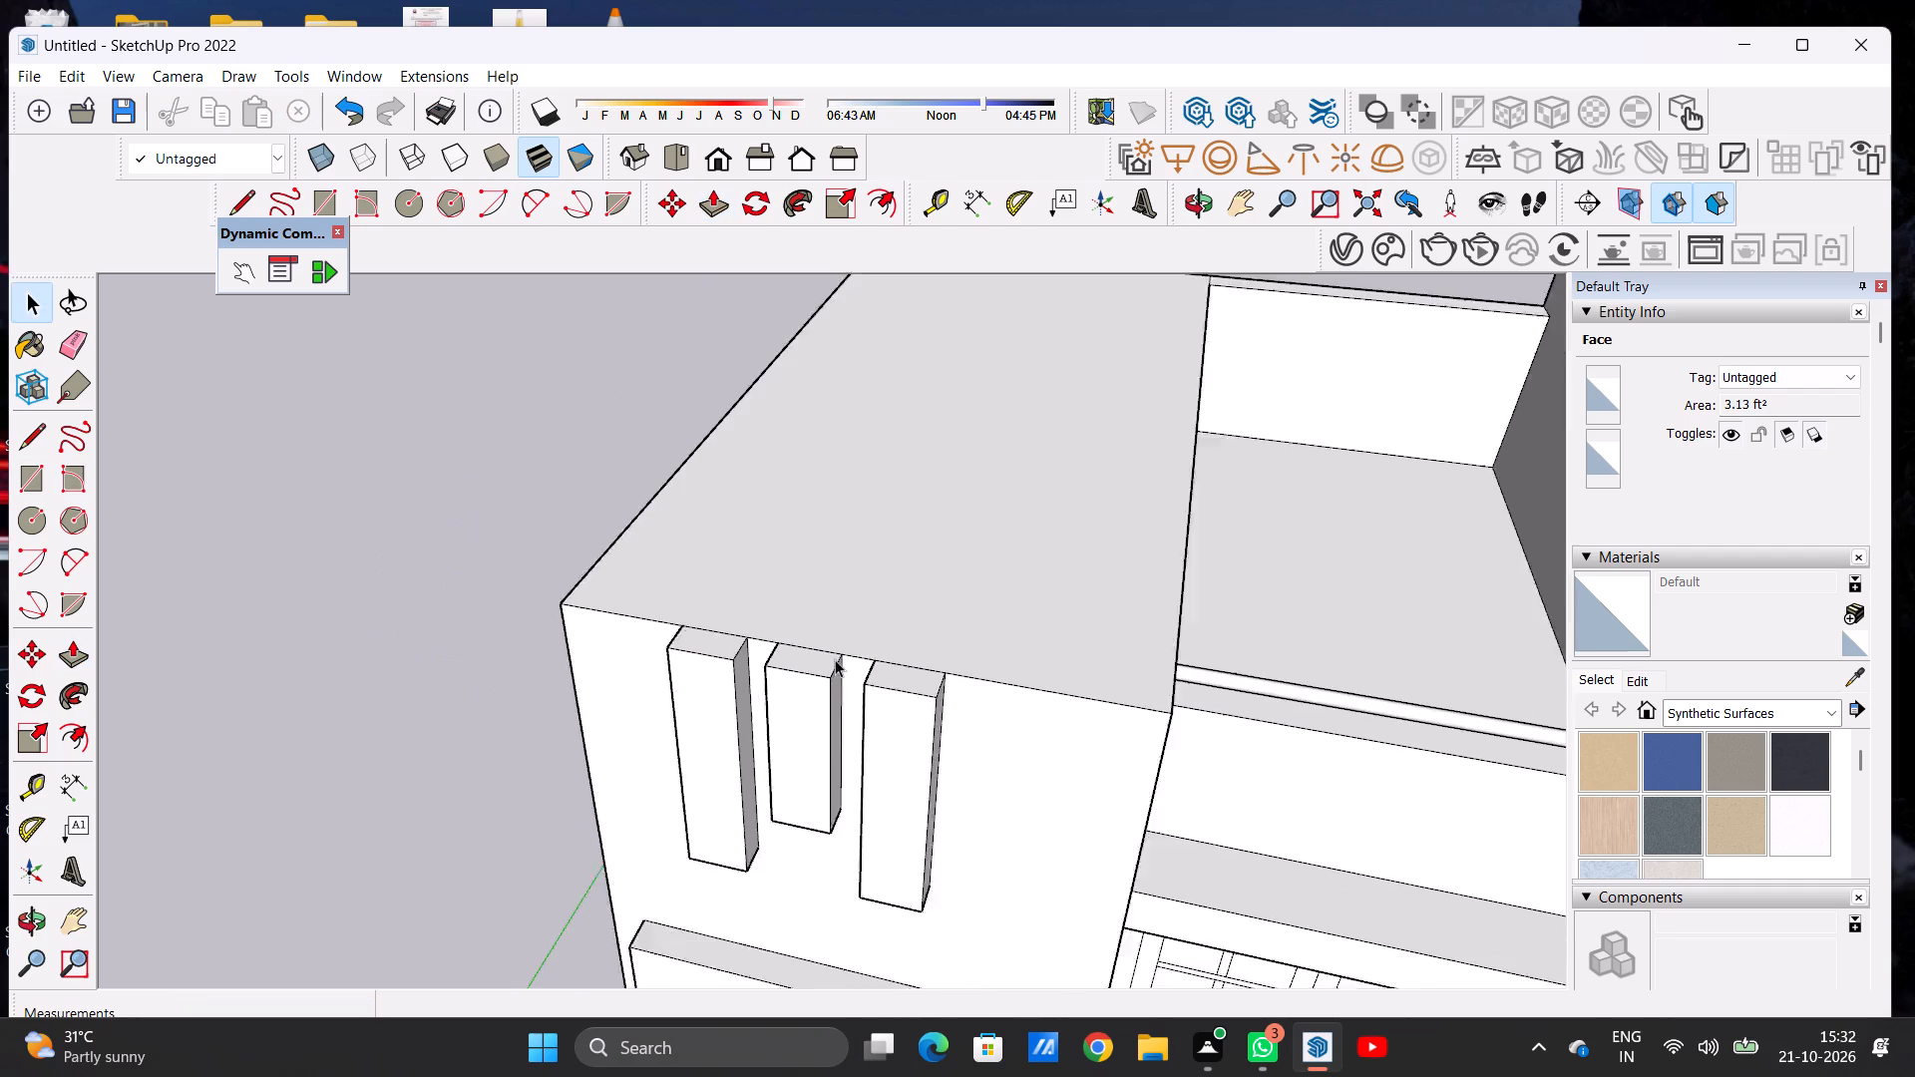
scroll(835, 659, "down", 20)
scroll(835, 659, "down", 7)
middle_click_drag(979, 815, 1046, 600)
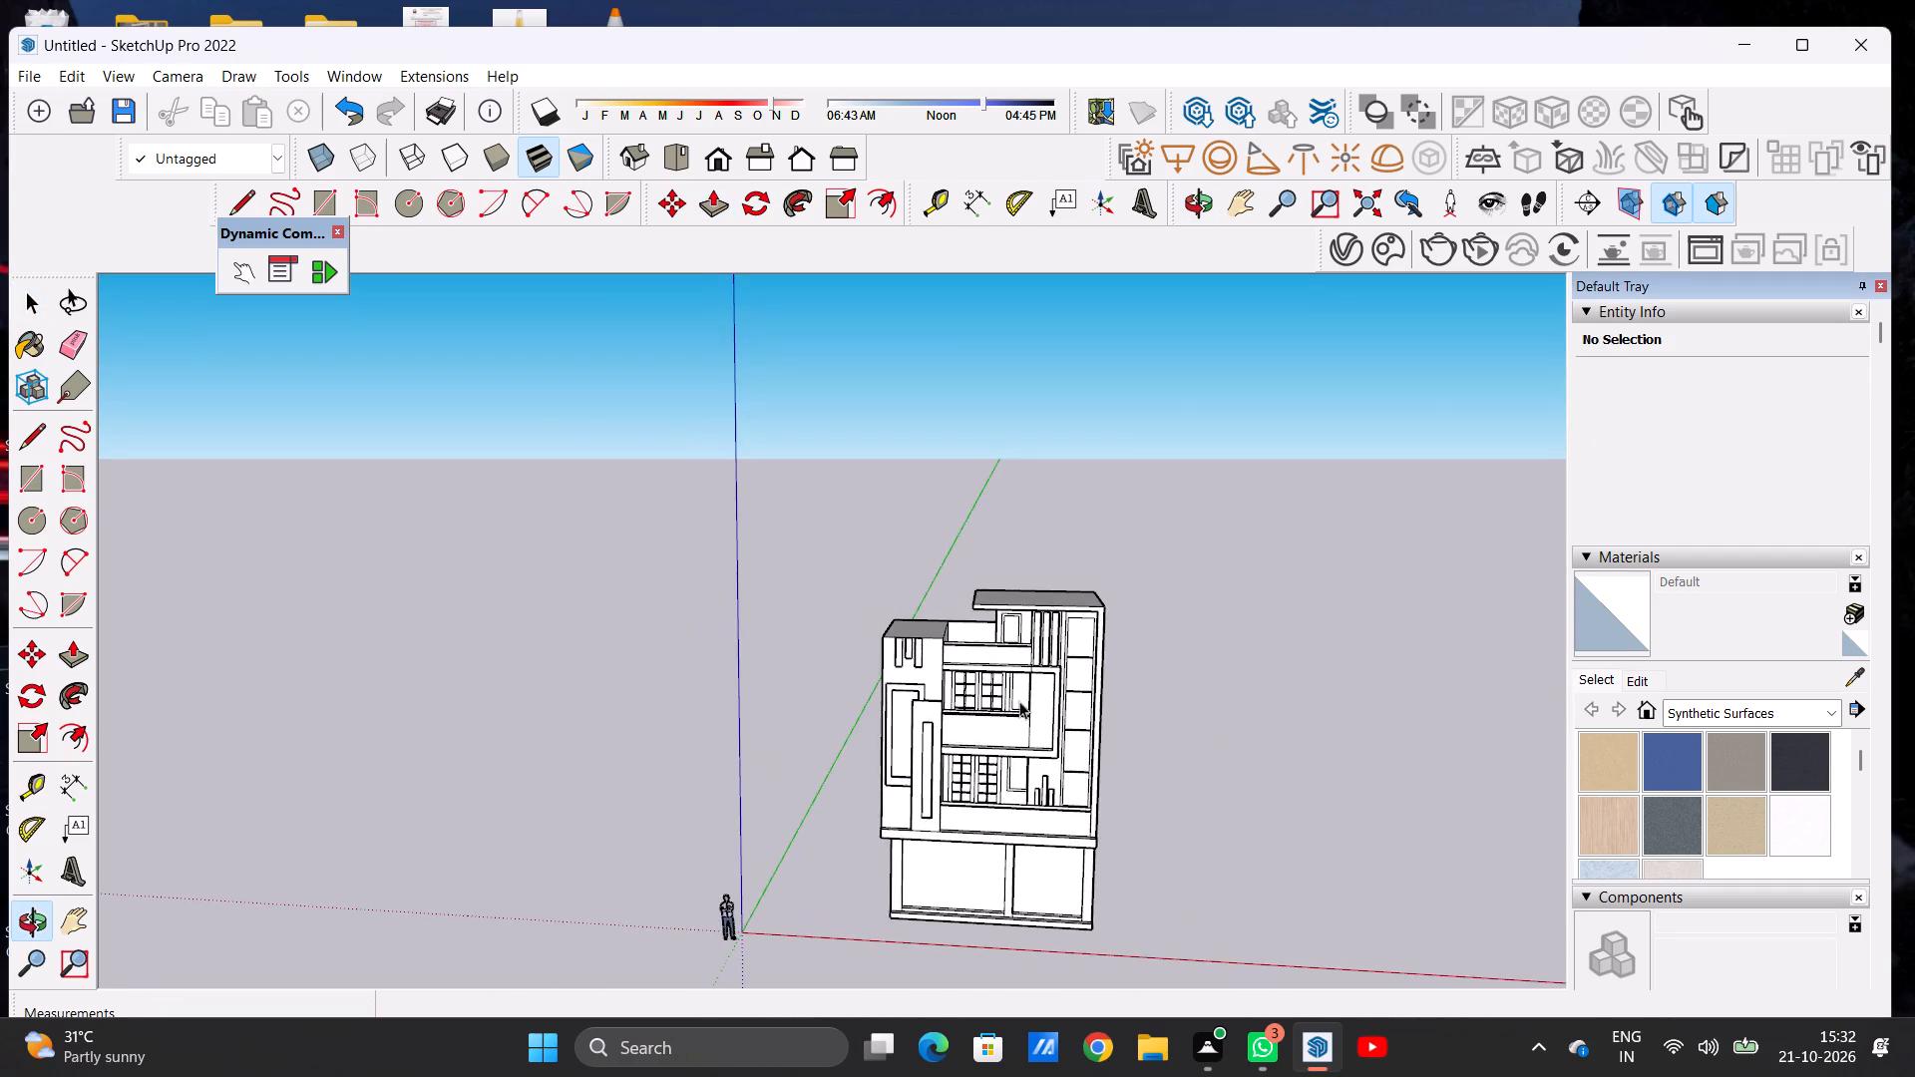
scroll(1015, 710, "up", 9)
scroll(1005, 626, "up", 7)
scroll(1005, 473, "down", 8)
scroll(1005, 426, "up", 1)
scroll(1005, 426, "down", 2)
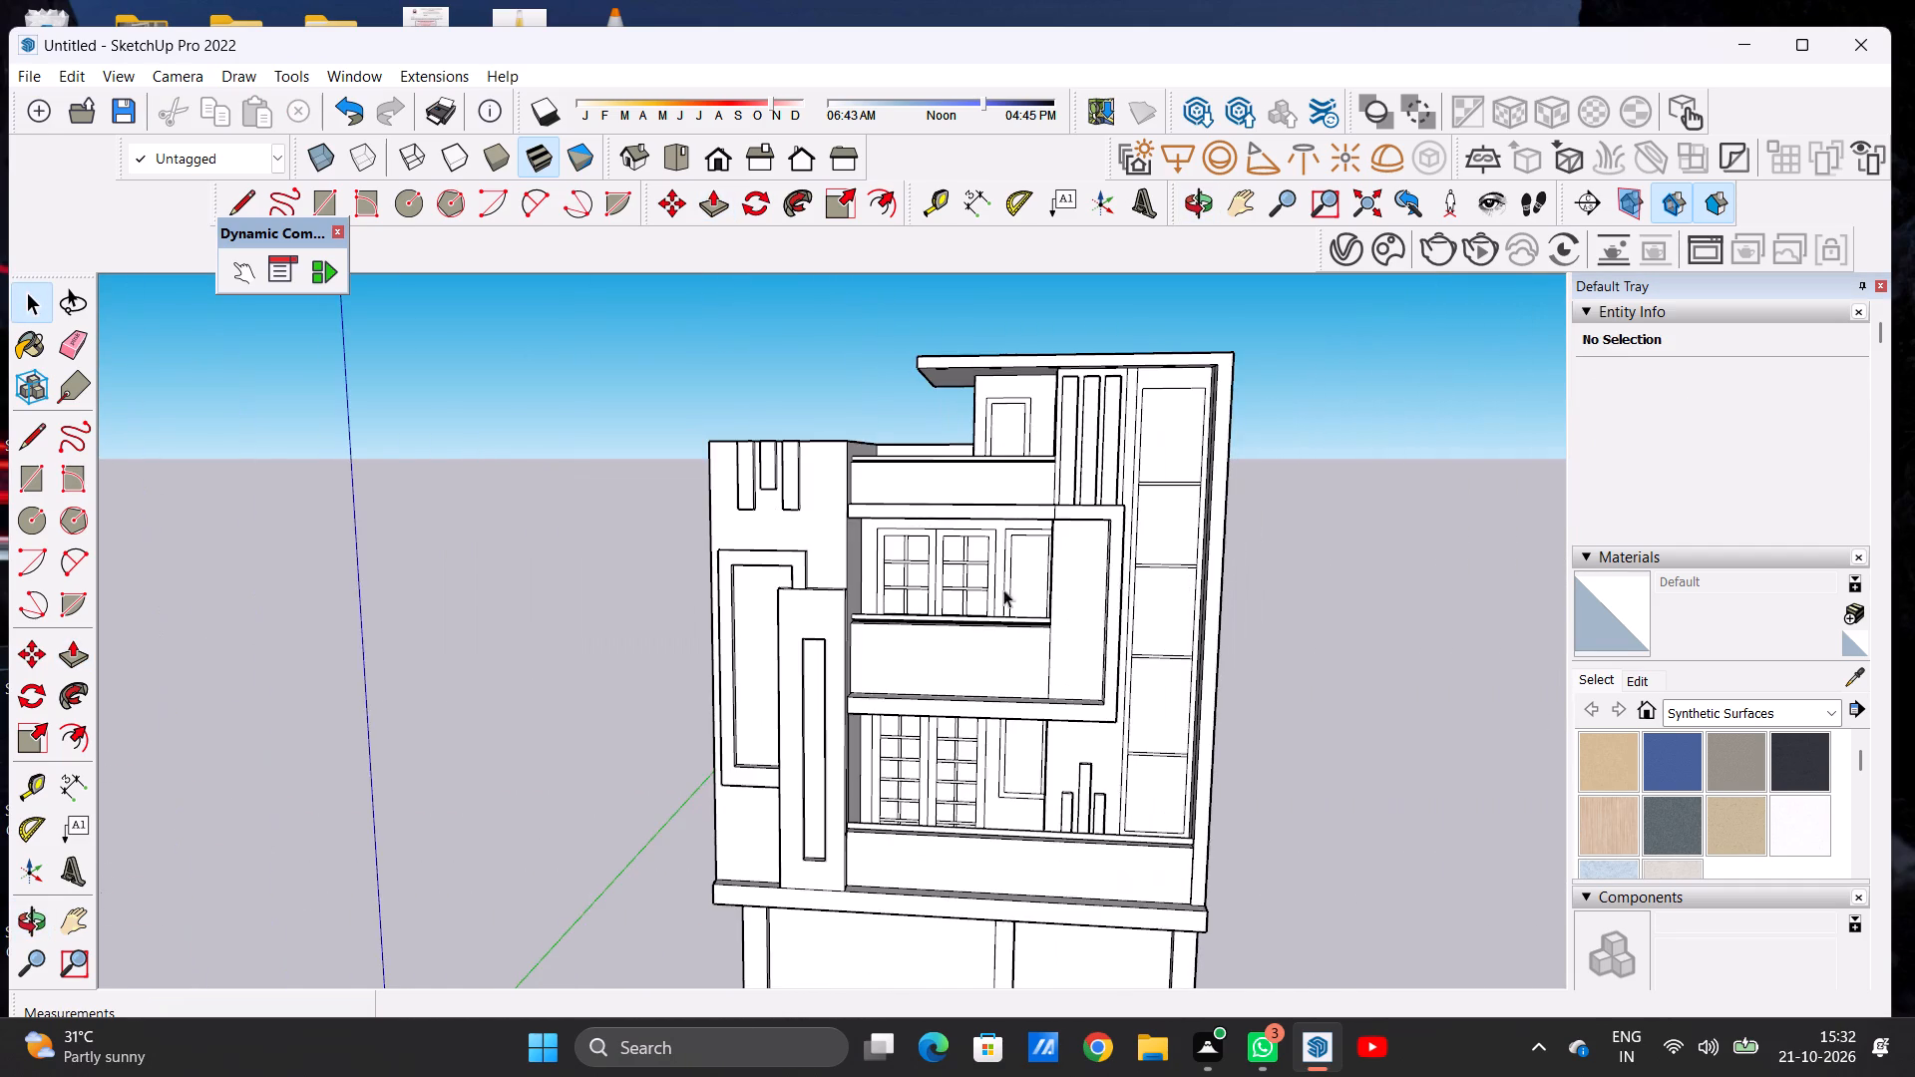
scroll(1017, 664, "down", 7)
scroll(1057, 743, "up", 6)
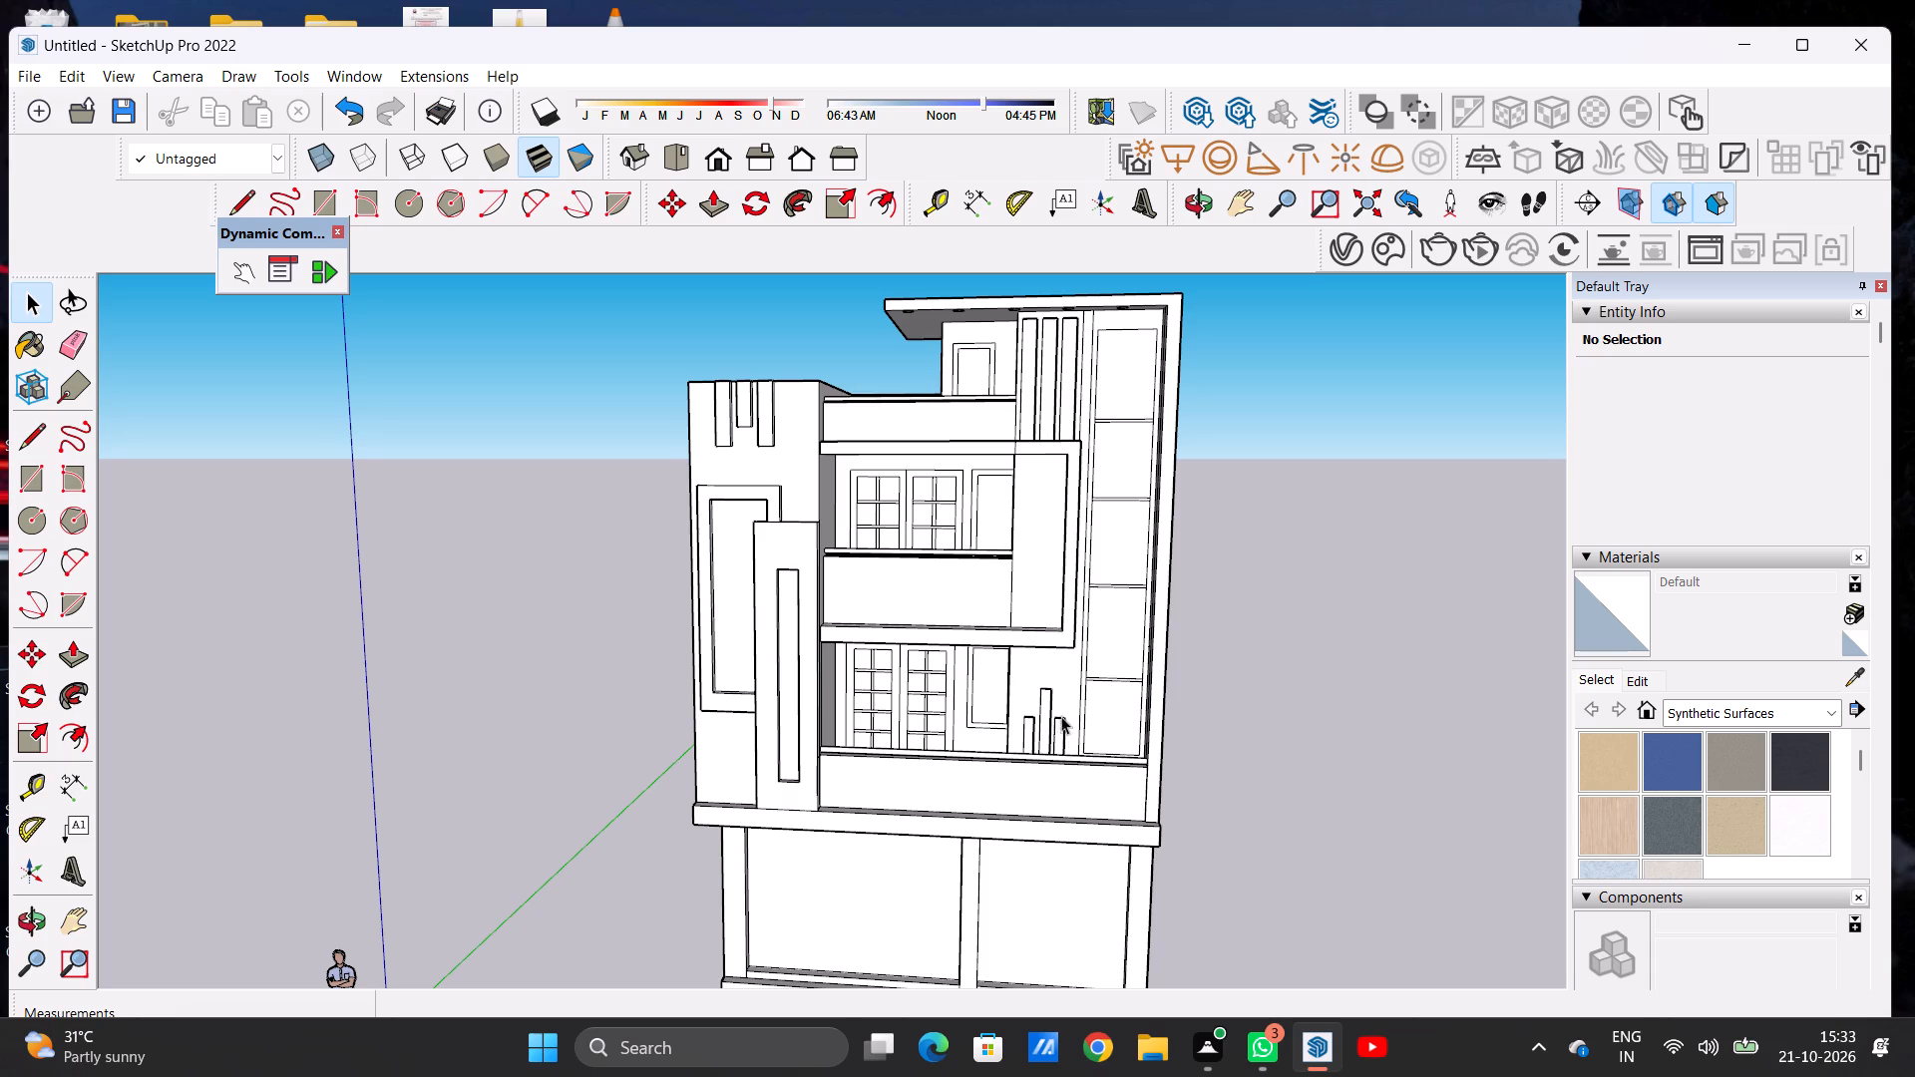
scroll(992, 687, "down", 13)
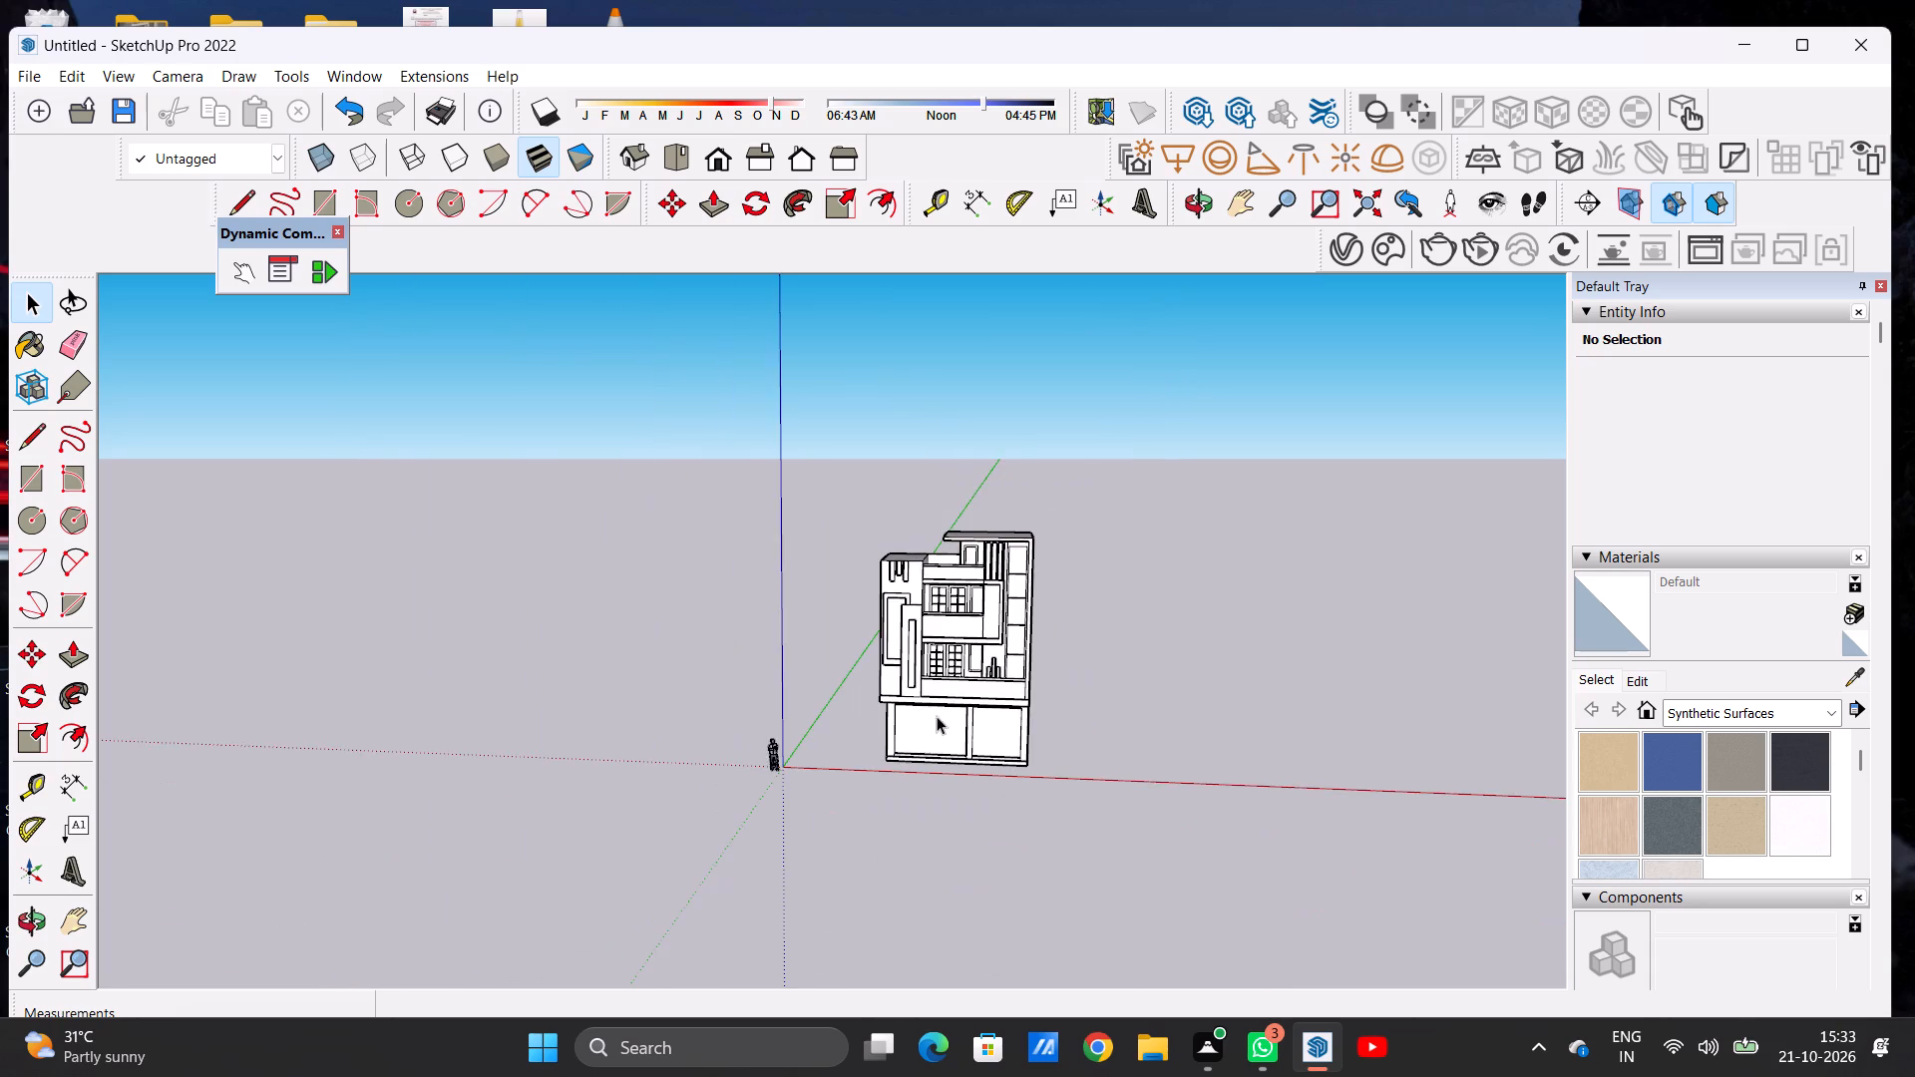
Examine the ground floor's two recessed front panels and base from below and above, and against the whole house.
middle_click_drag(948, 704, 965, 647)
scroll(917, 728, "up", 3)
scroll(917, 728, "down", 1)
scroll(917, 728, "up", 2)
scroll(968, 798, "up", 6)
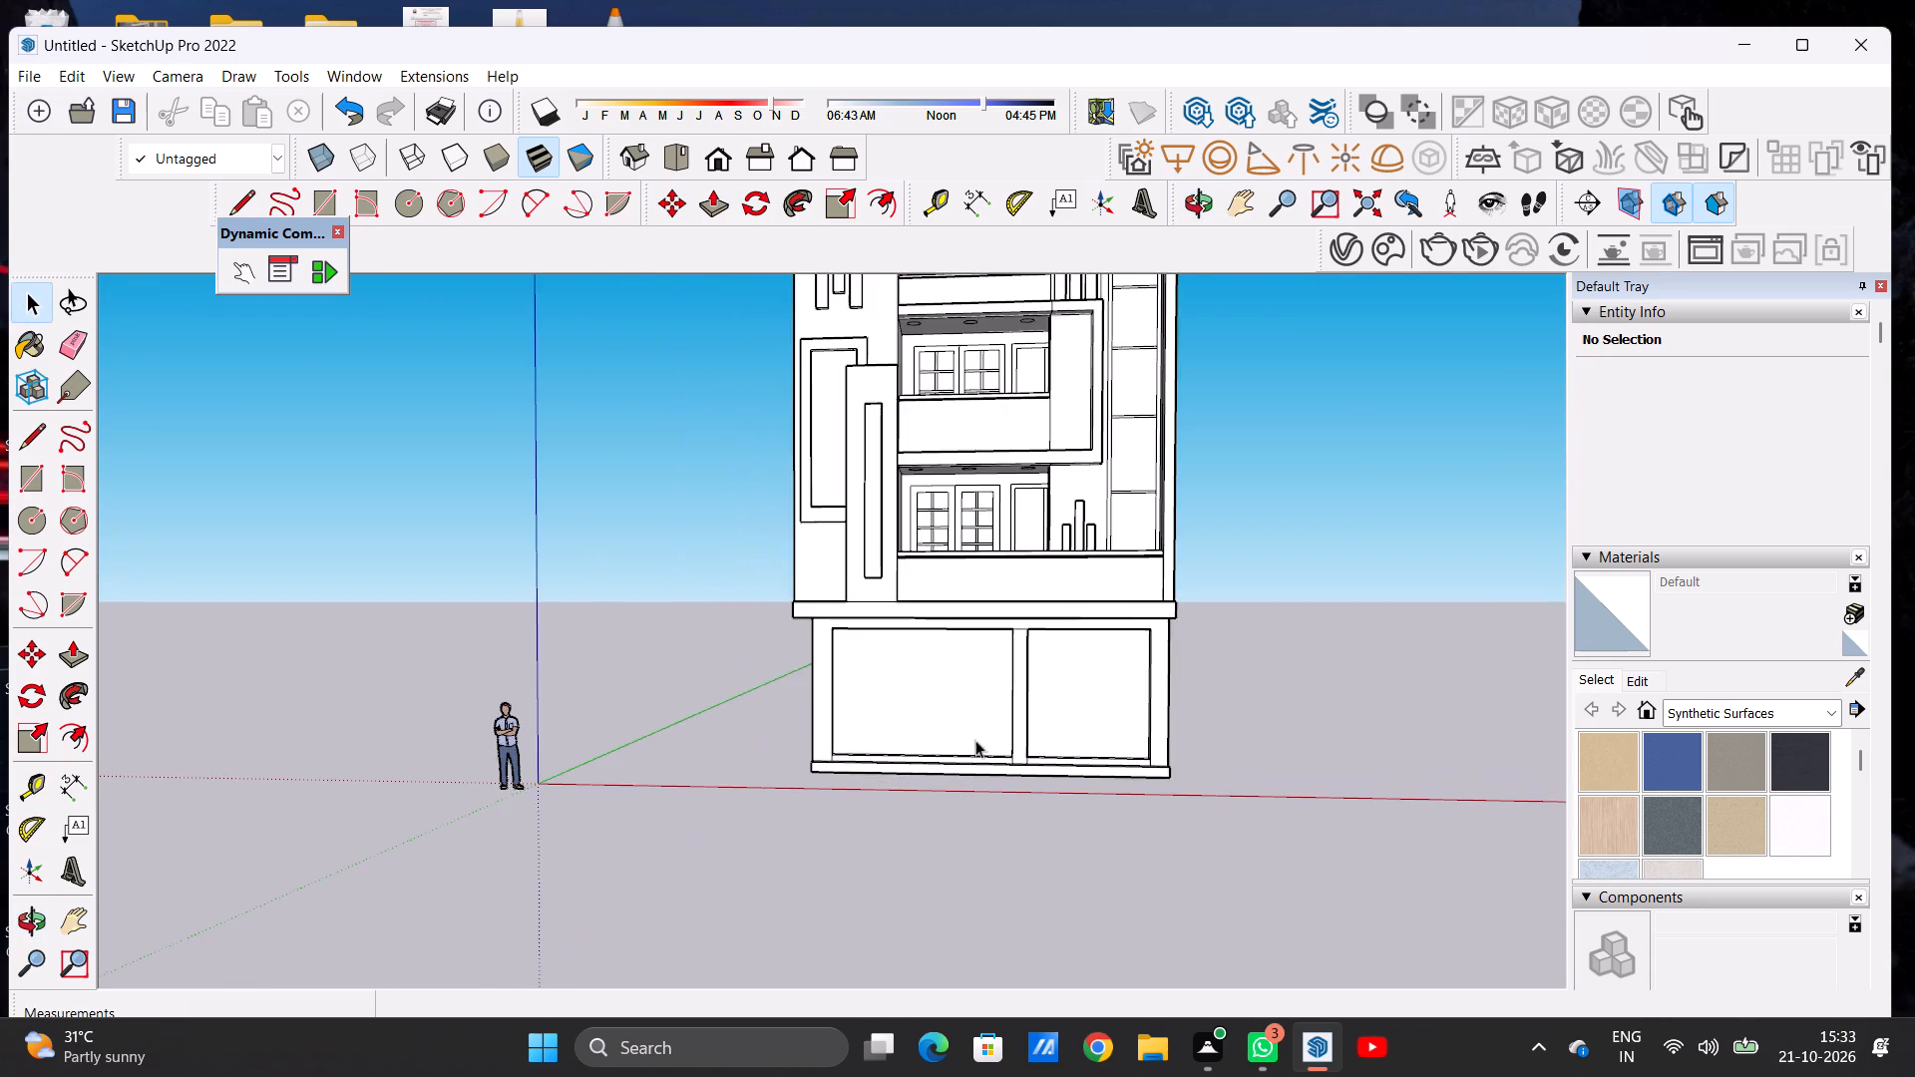
scroll(981, 720, "up", 10)
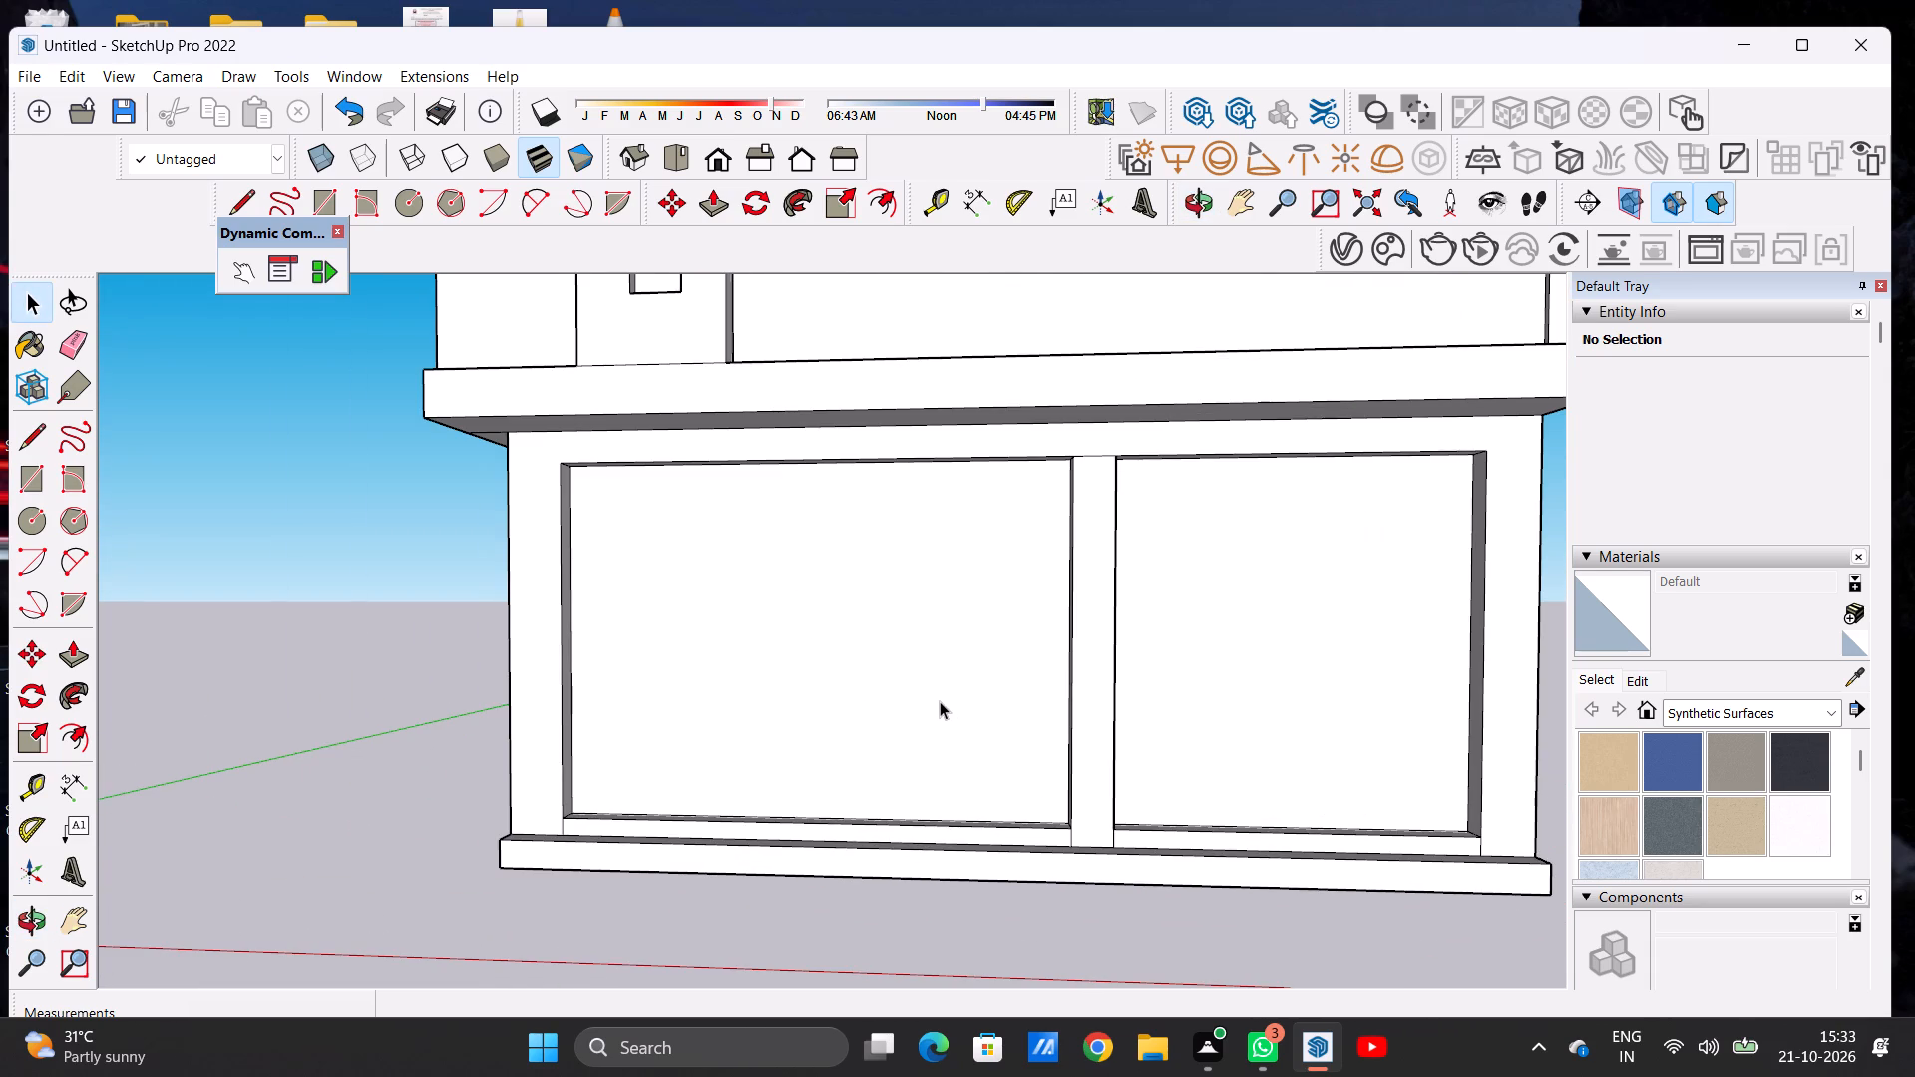
scroll(912, 715, "down", 6)
middle_click_drag(927, 727, 959, 840)
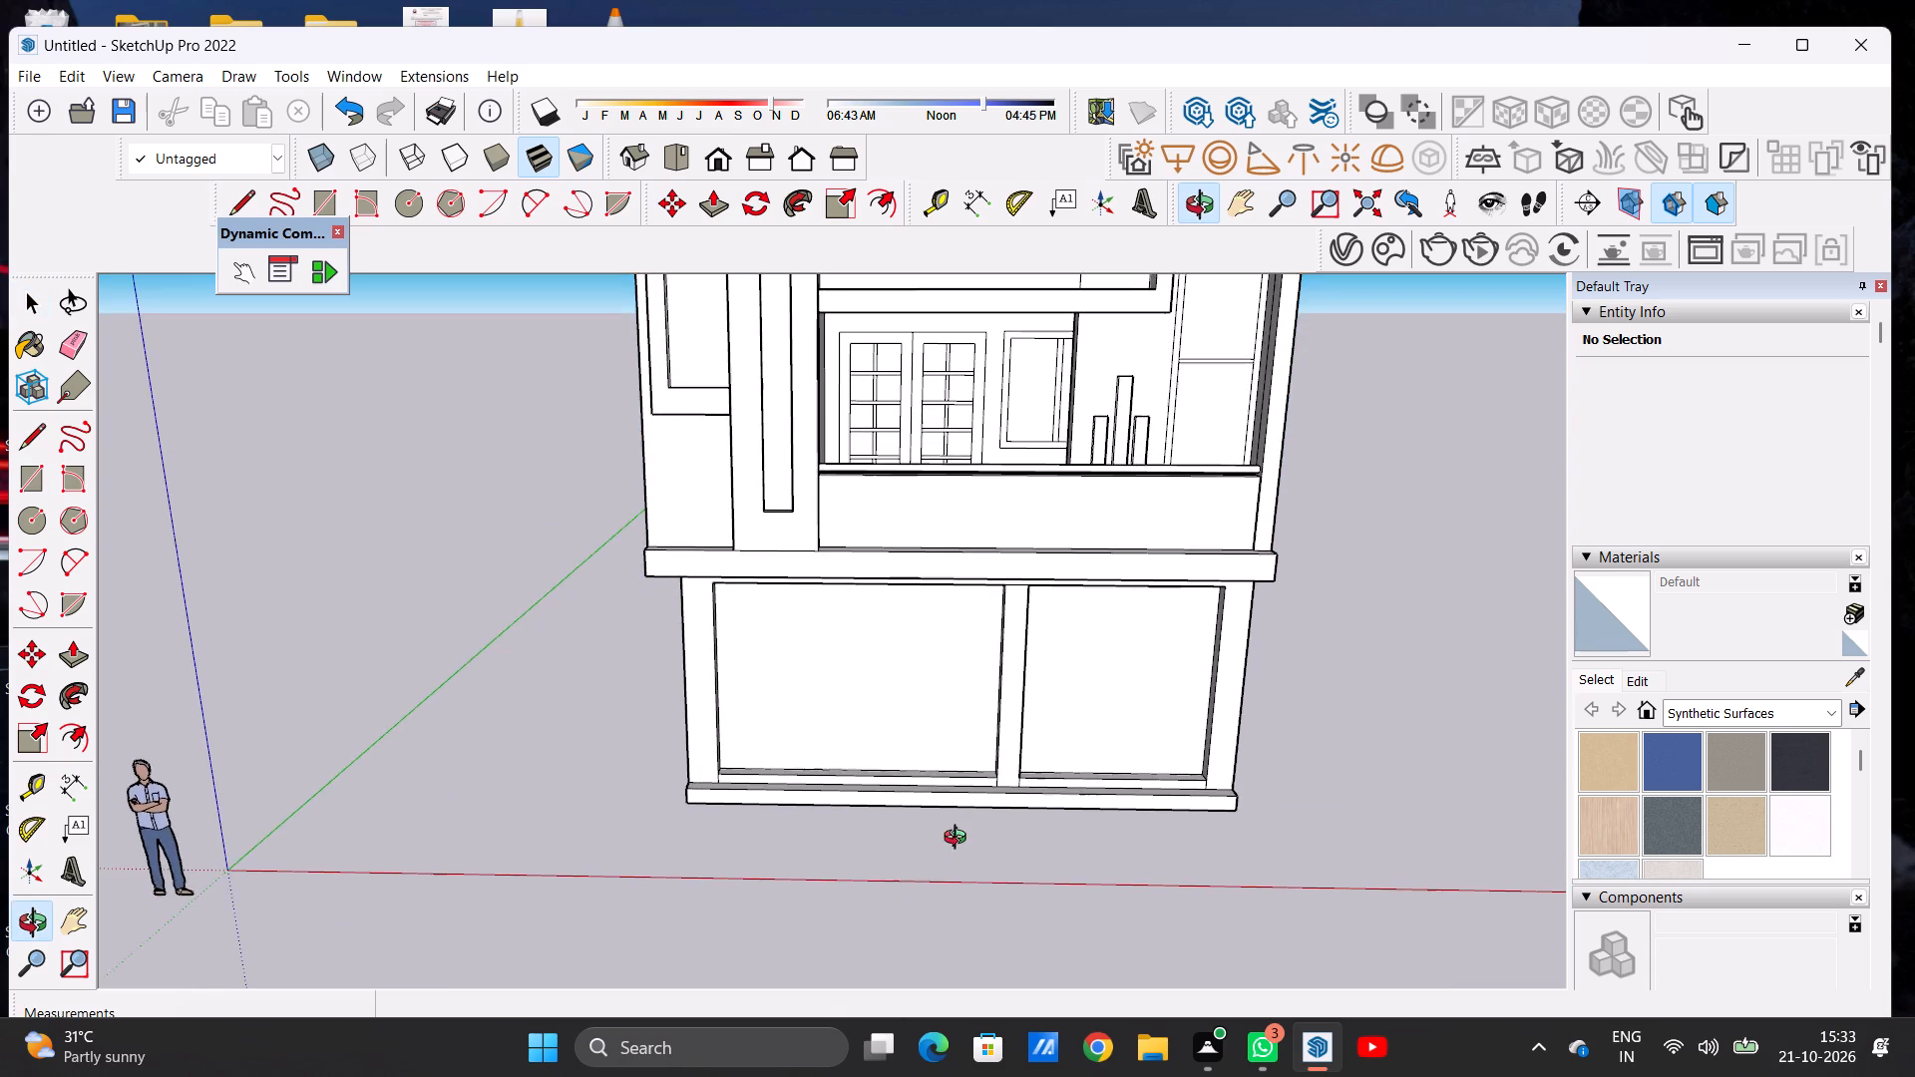
middle_click_drag(959, 840, 935, 707)
scroll(934, 778, "down", 6)
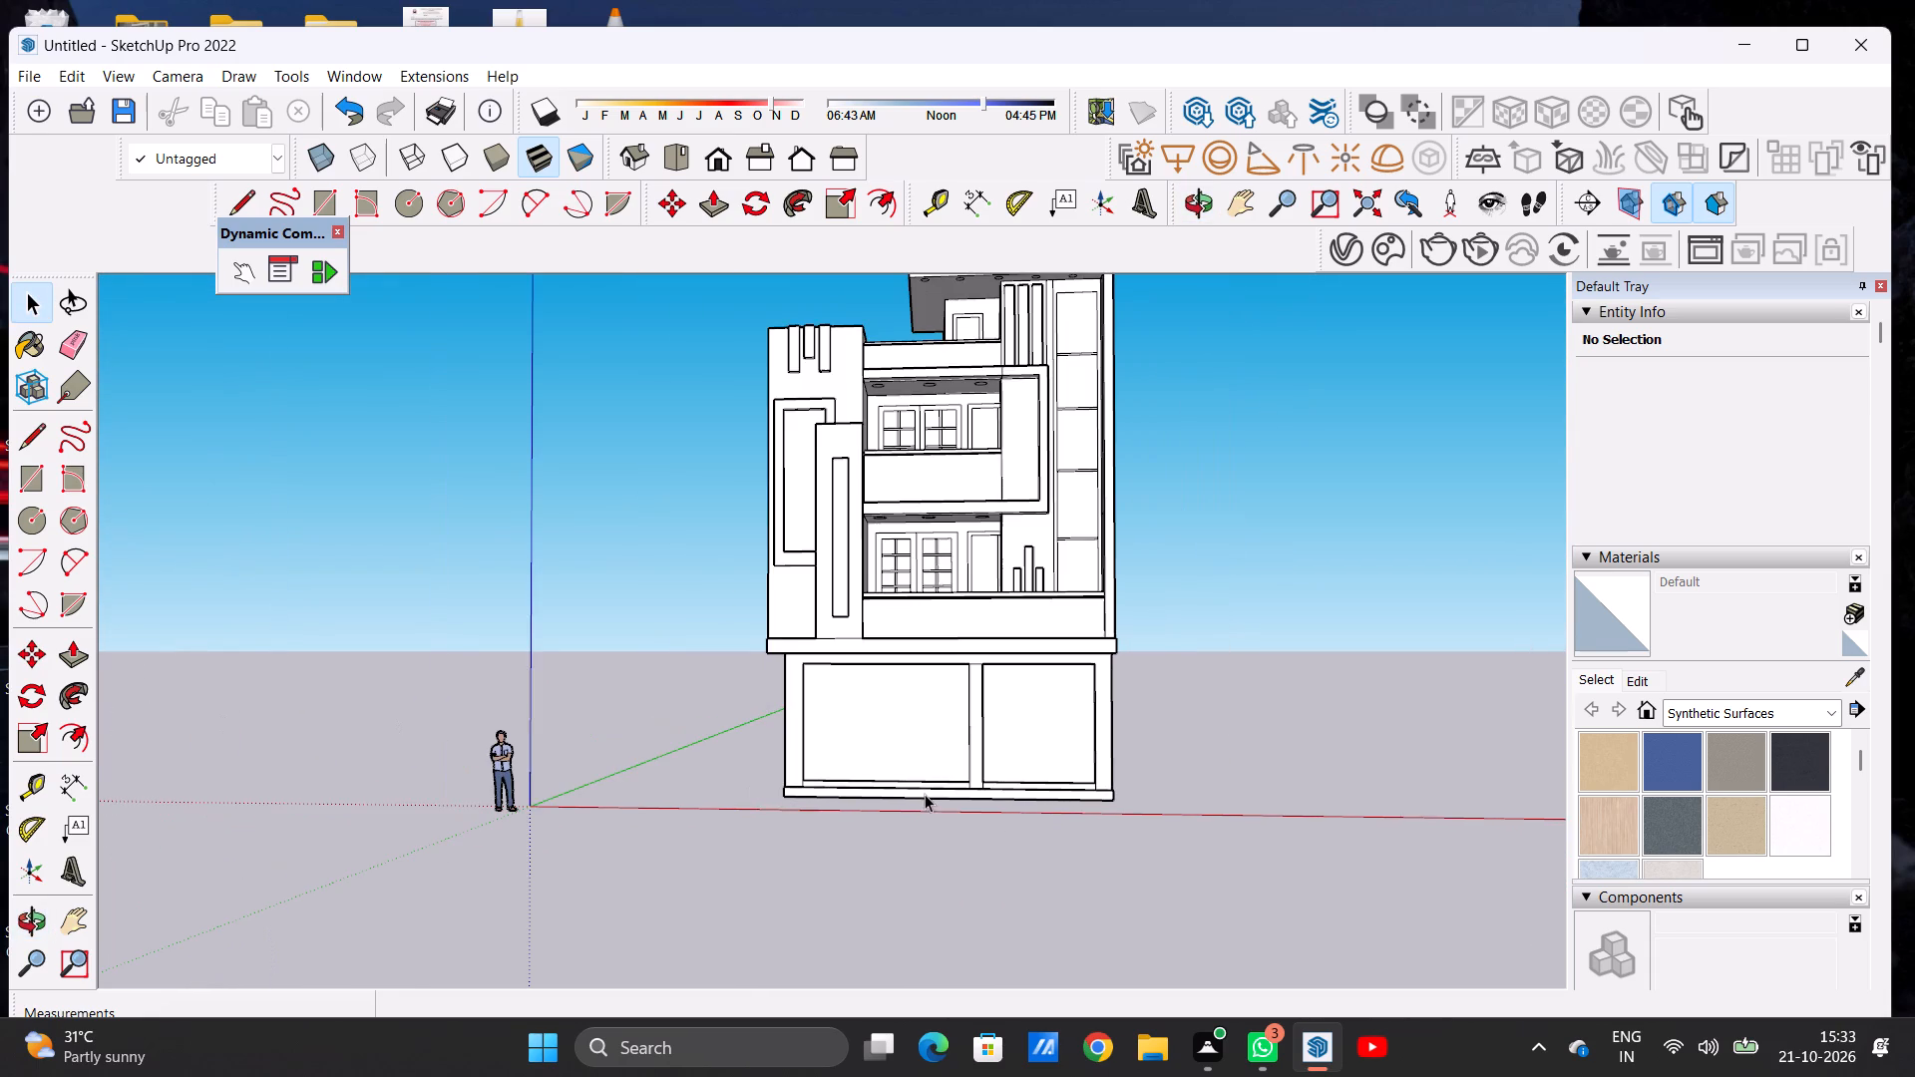
scroll(941, 702, "up", 10)
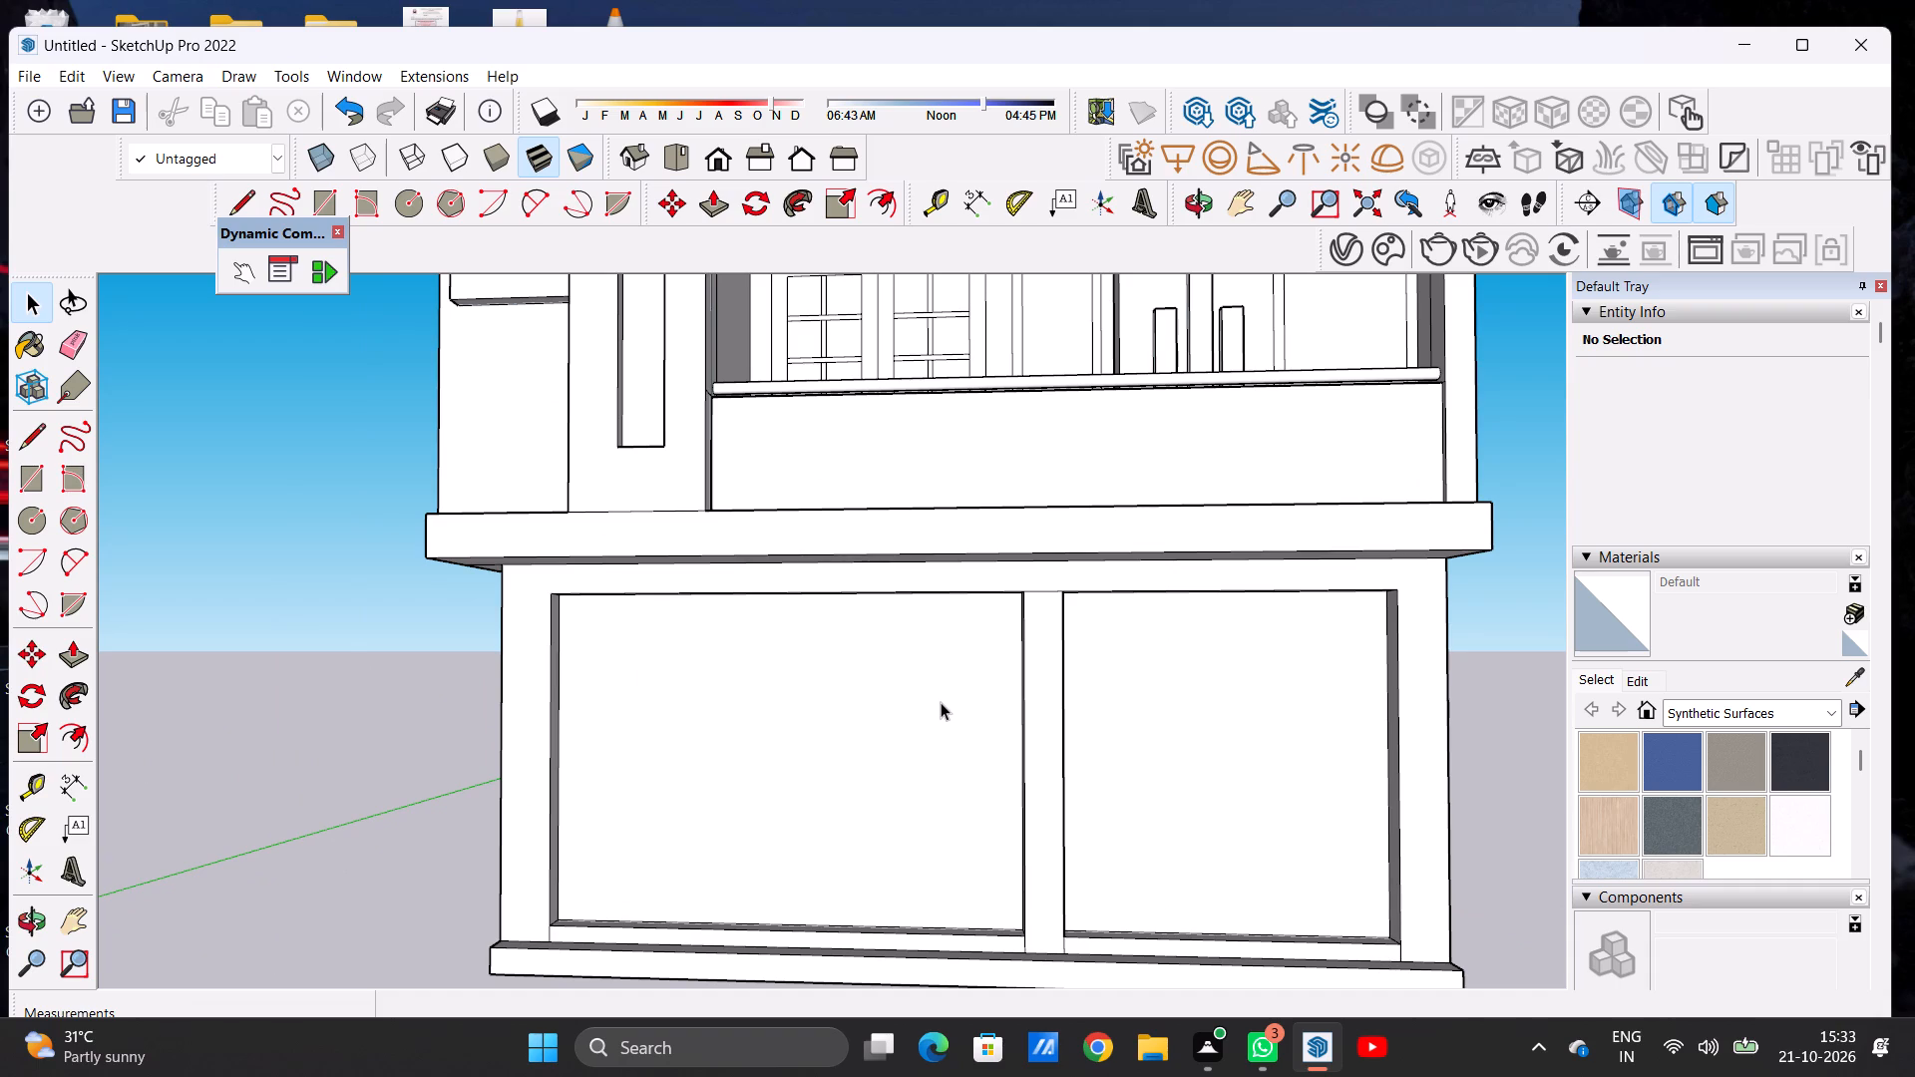
scroll(941, 702, "down", 20)
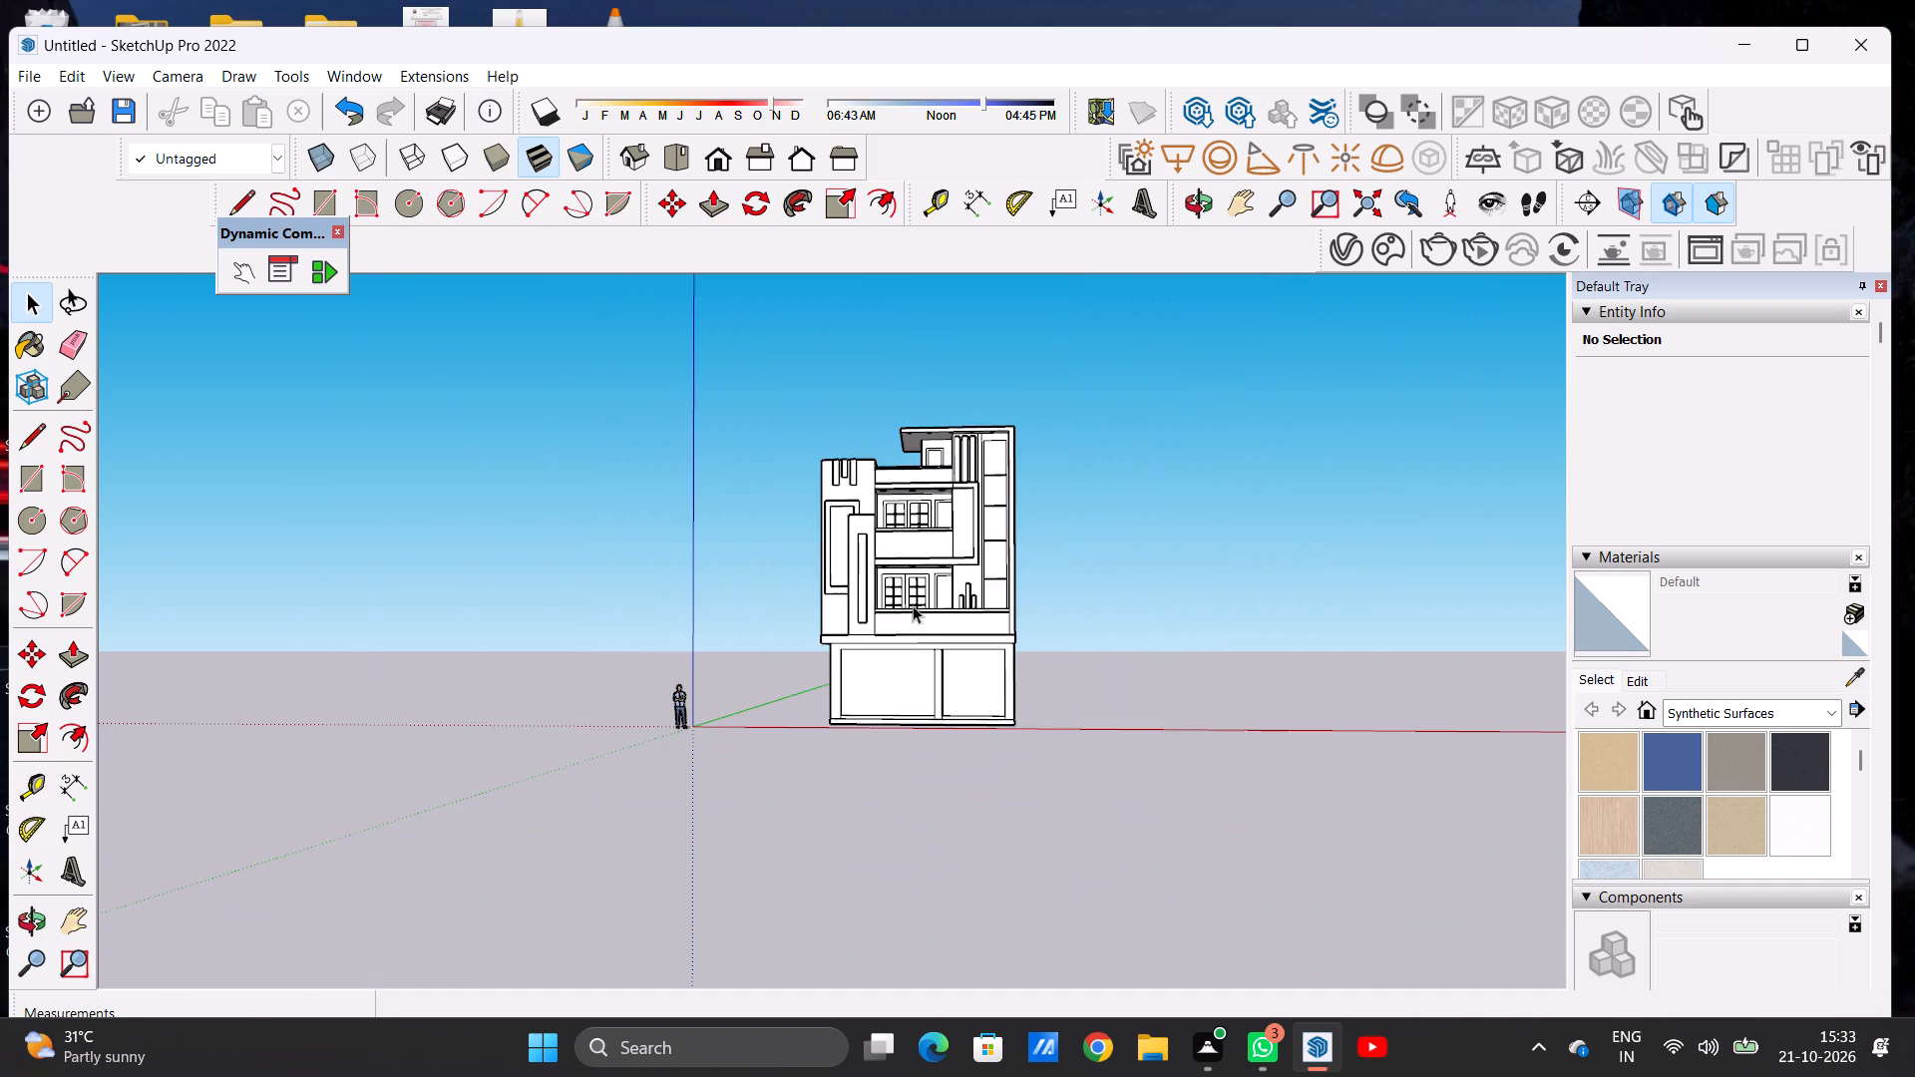
Examine the balconies and left block's decorative strips up close and against the whole front elevation.
scroll(918, 594, "up", 11)
middle_click_drag(946, 518, 675, 550)
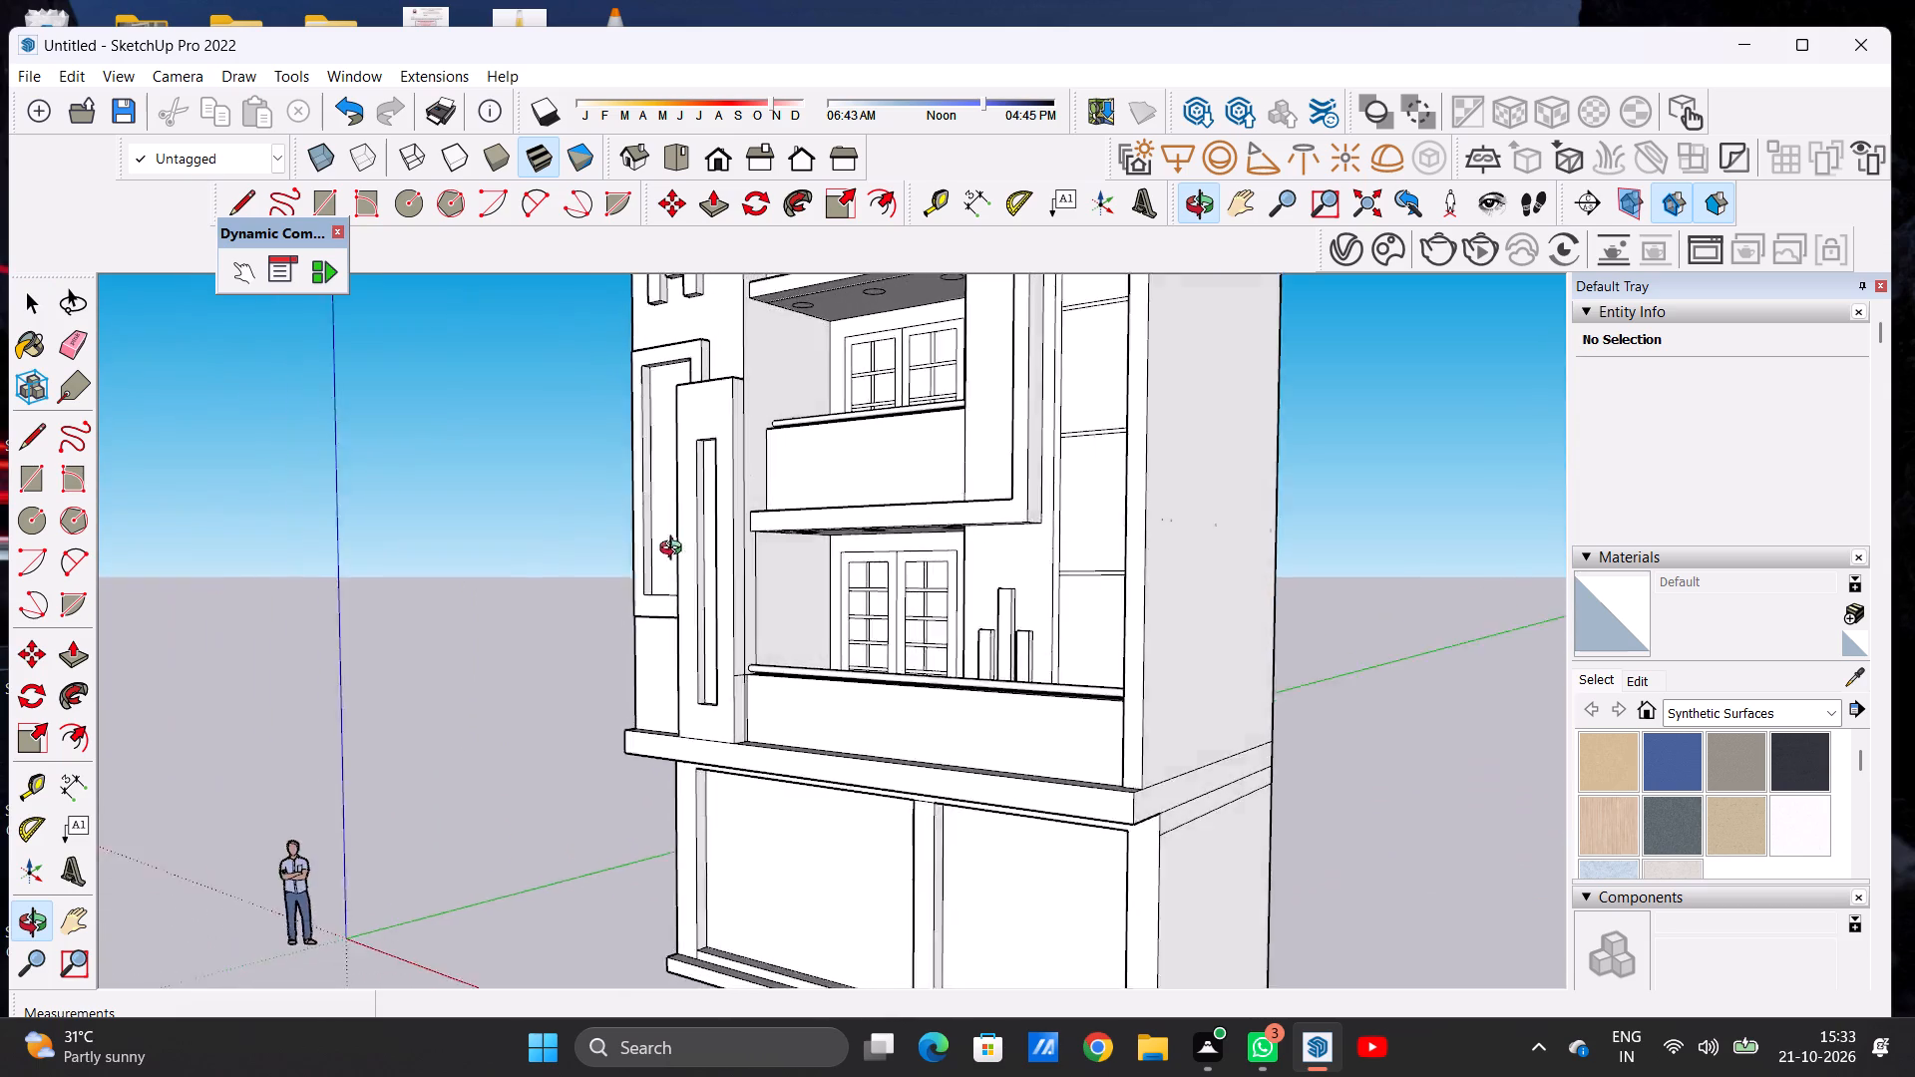
middle_click_drag(675, 550, 859, 603)
scroll(859, 603, "down", 11)
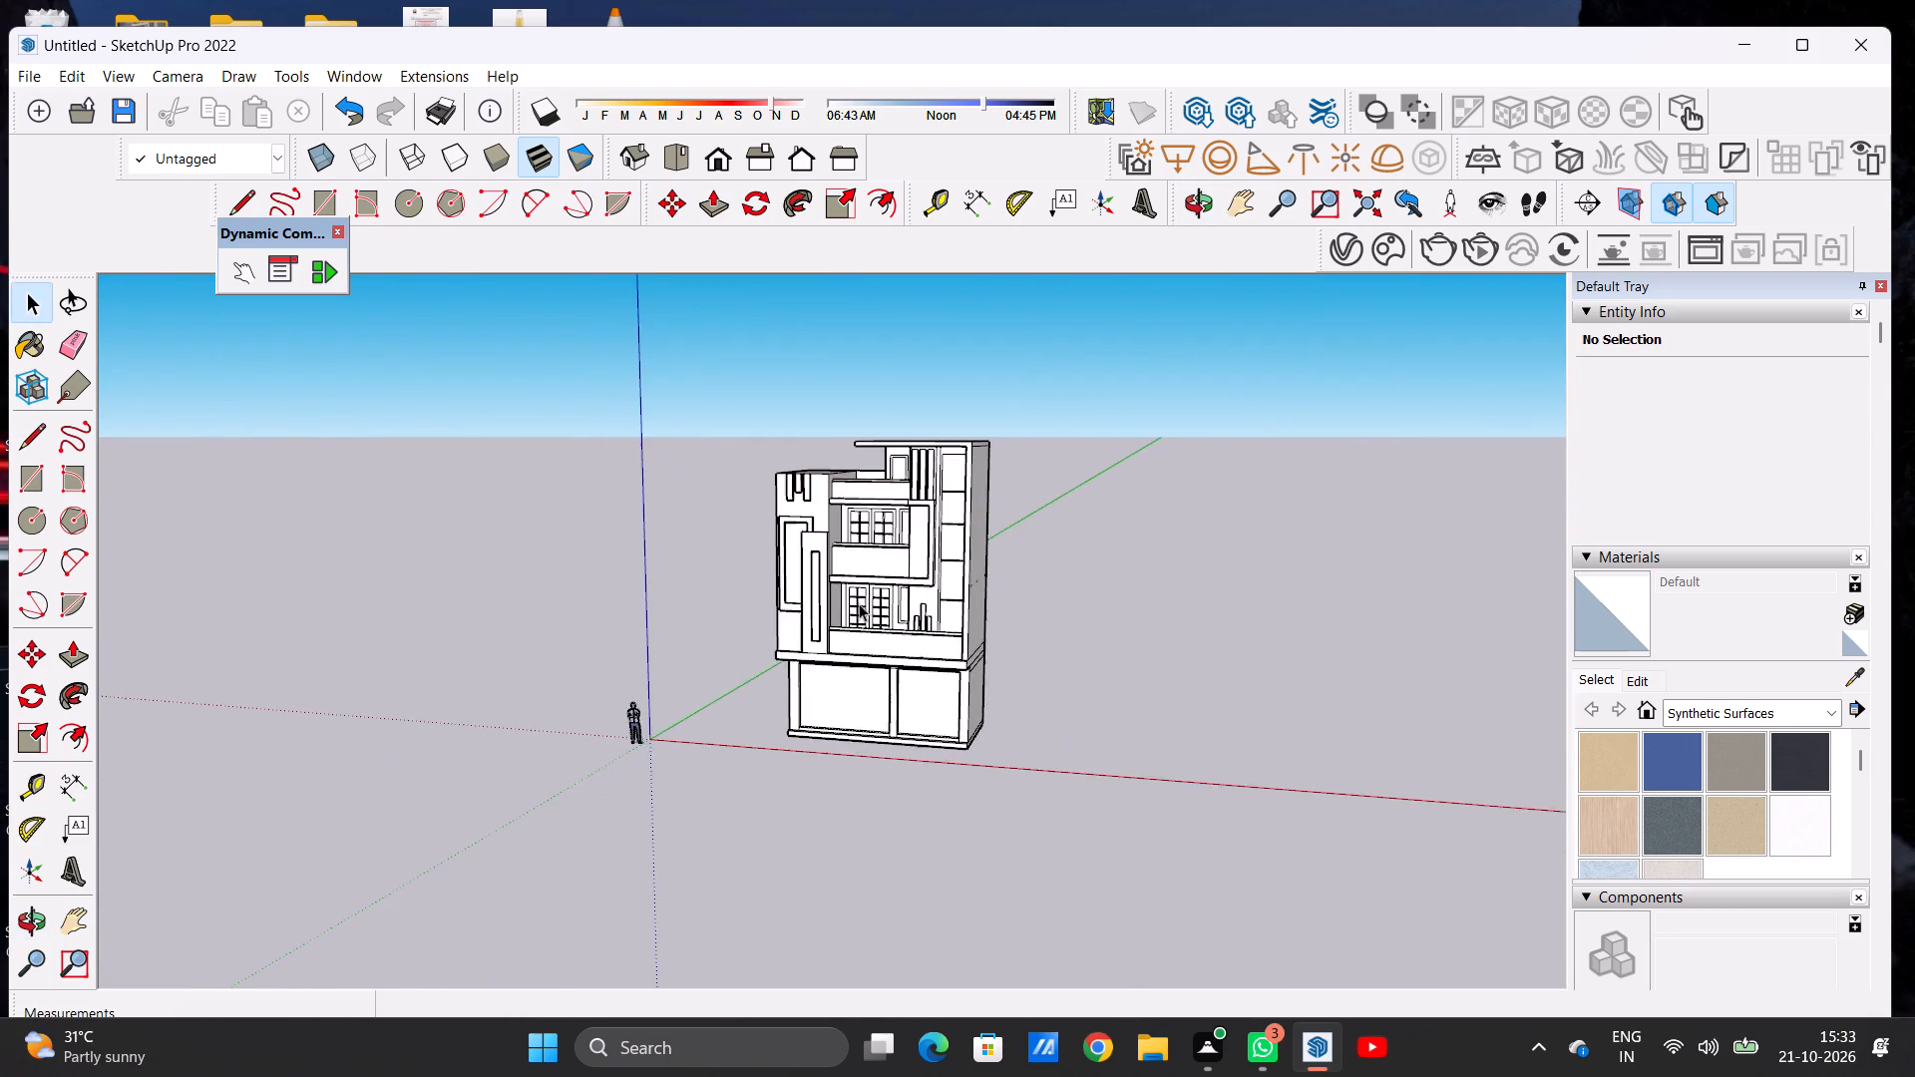
scroll(870, 667, "up", 5)
scroll(870, 667, "down", 2)
scroll(870, 667, "up", 9)
scroll(850, 602, "down", 14)
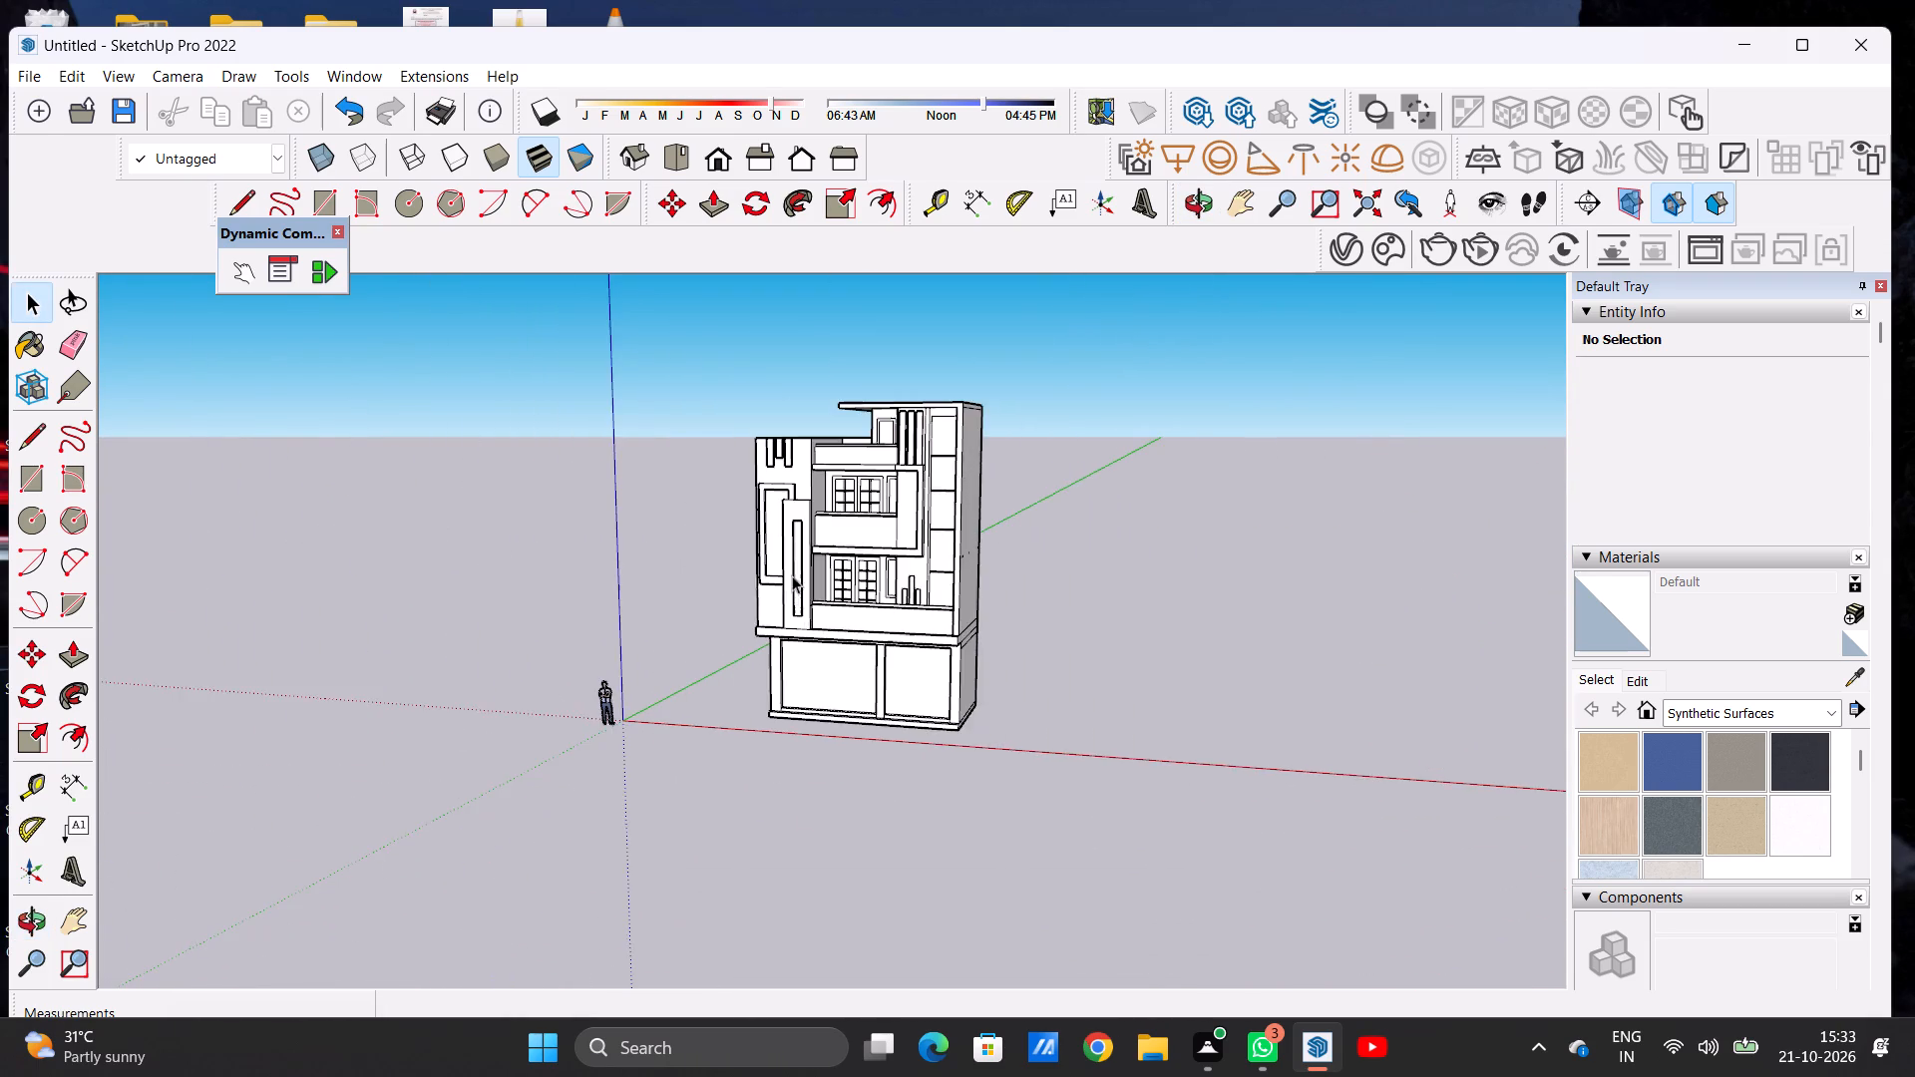
middle_click_drag(756, 570, 852, 569)
Examine the left block's top and the upper balconies from above.
scroll(817, 515, "up", 13)
middle_click_drag(725, 352, 723, 462)
scroll(723, 462, "up", 1)
scroll(723, 462, "down", 12)
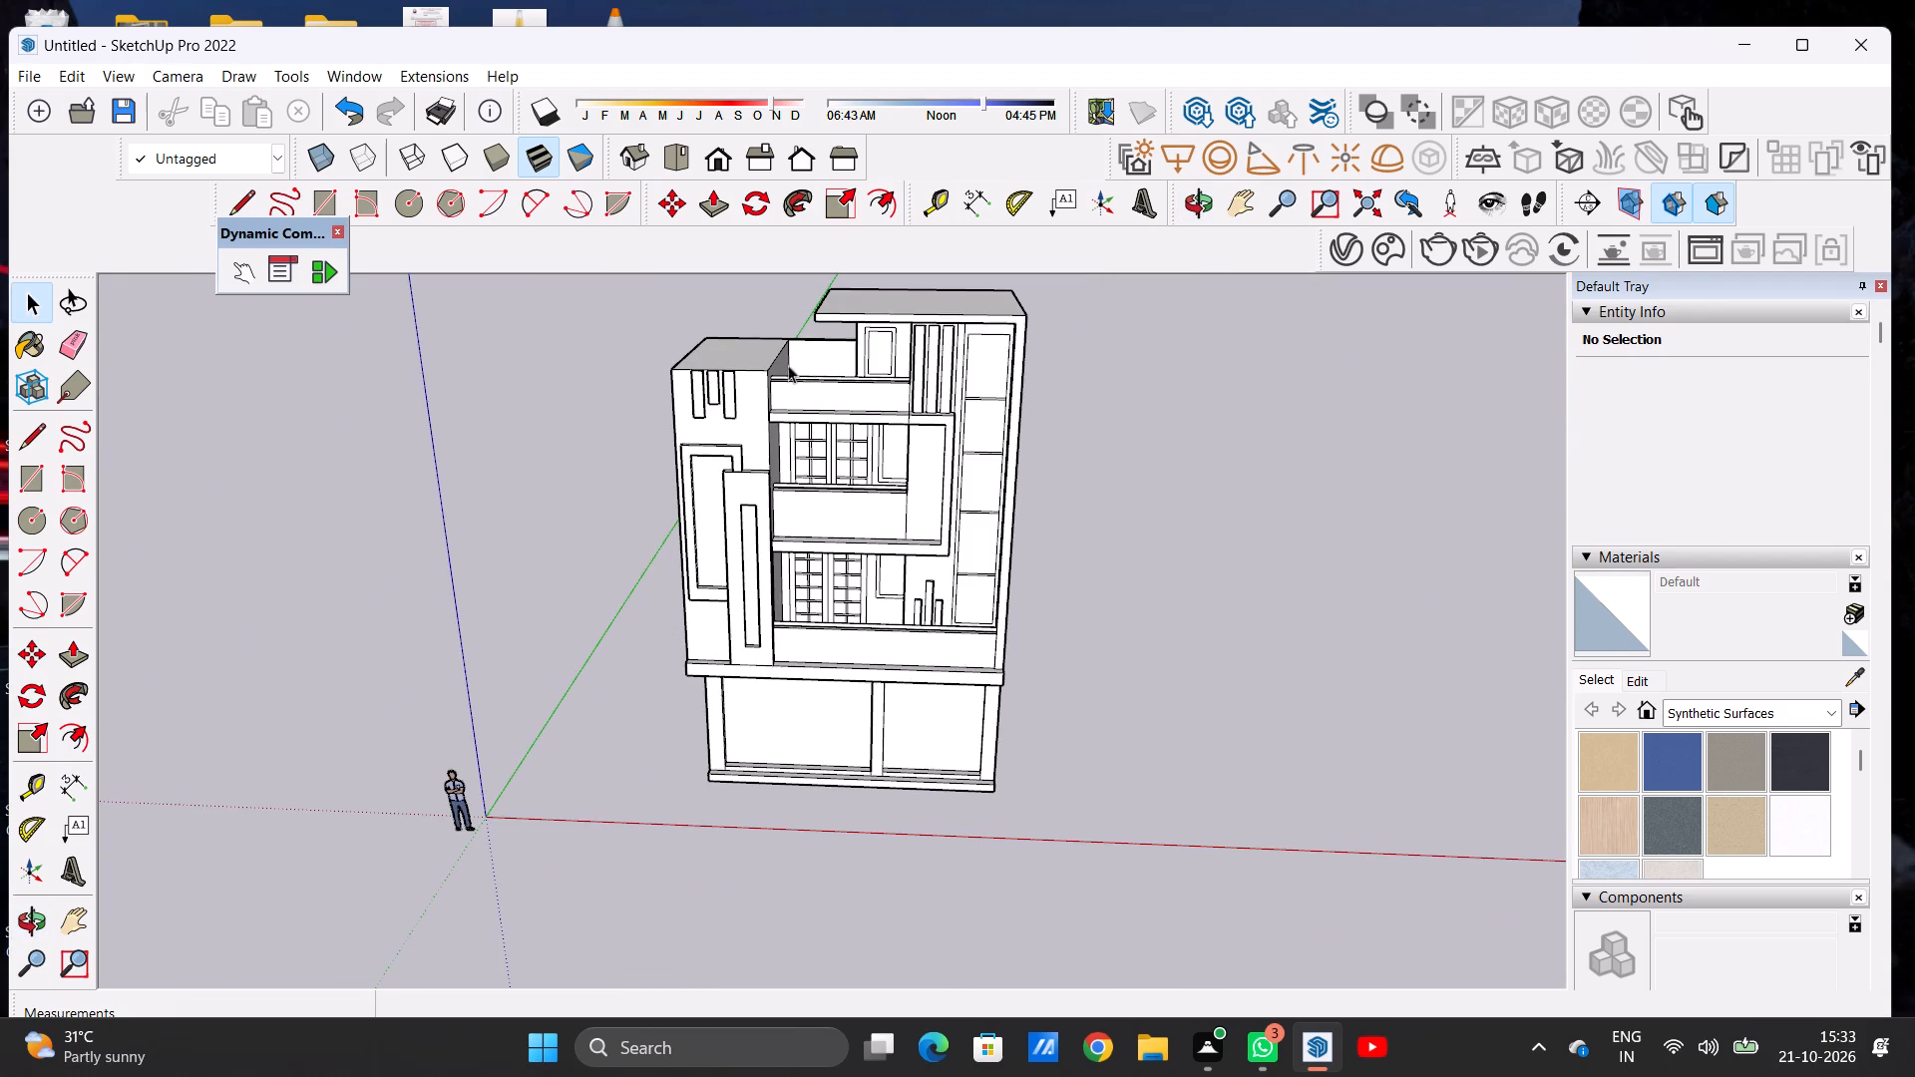
middle_click_drag(717, 378, 749, 355)
scroll(750, 368, "down", 5)
scroll(782, 368, "up", 13)
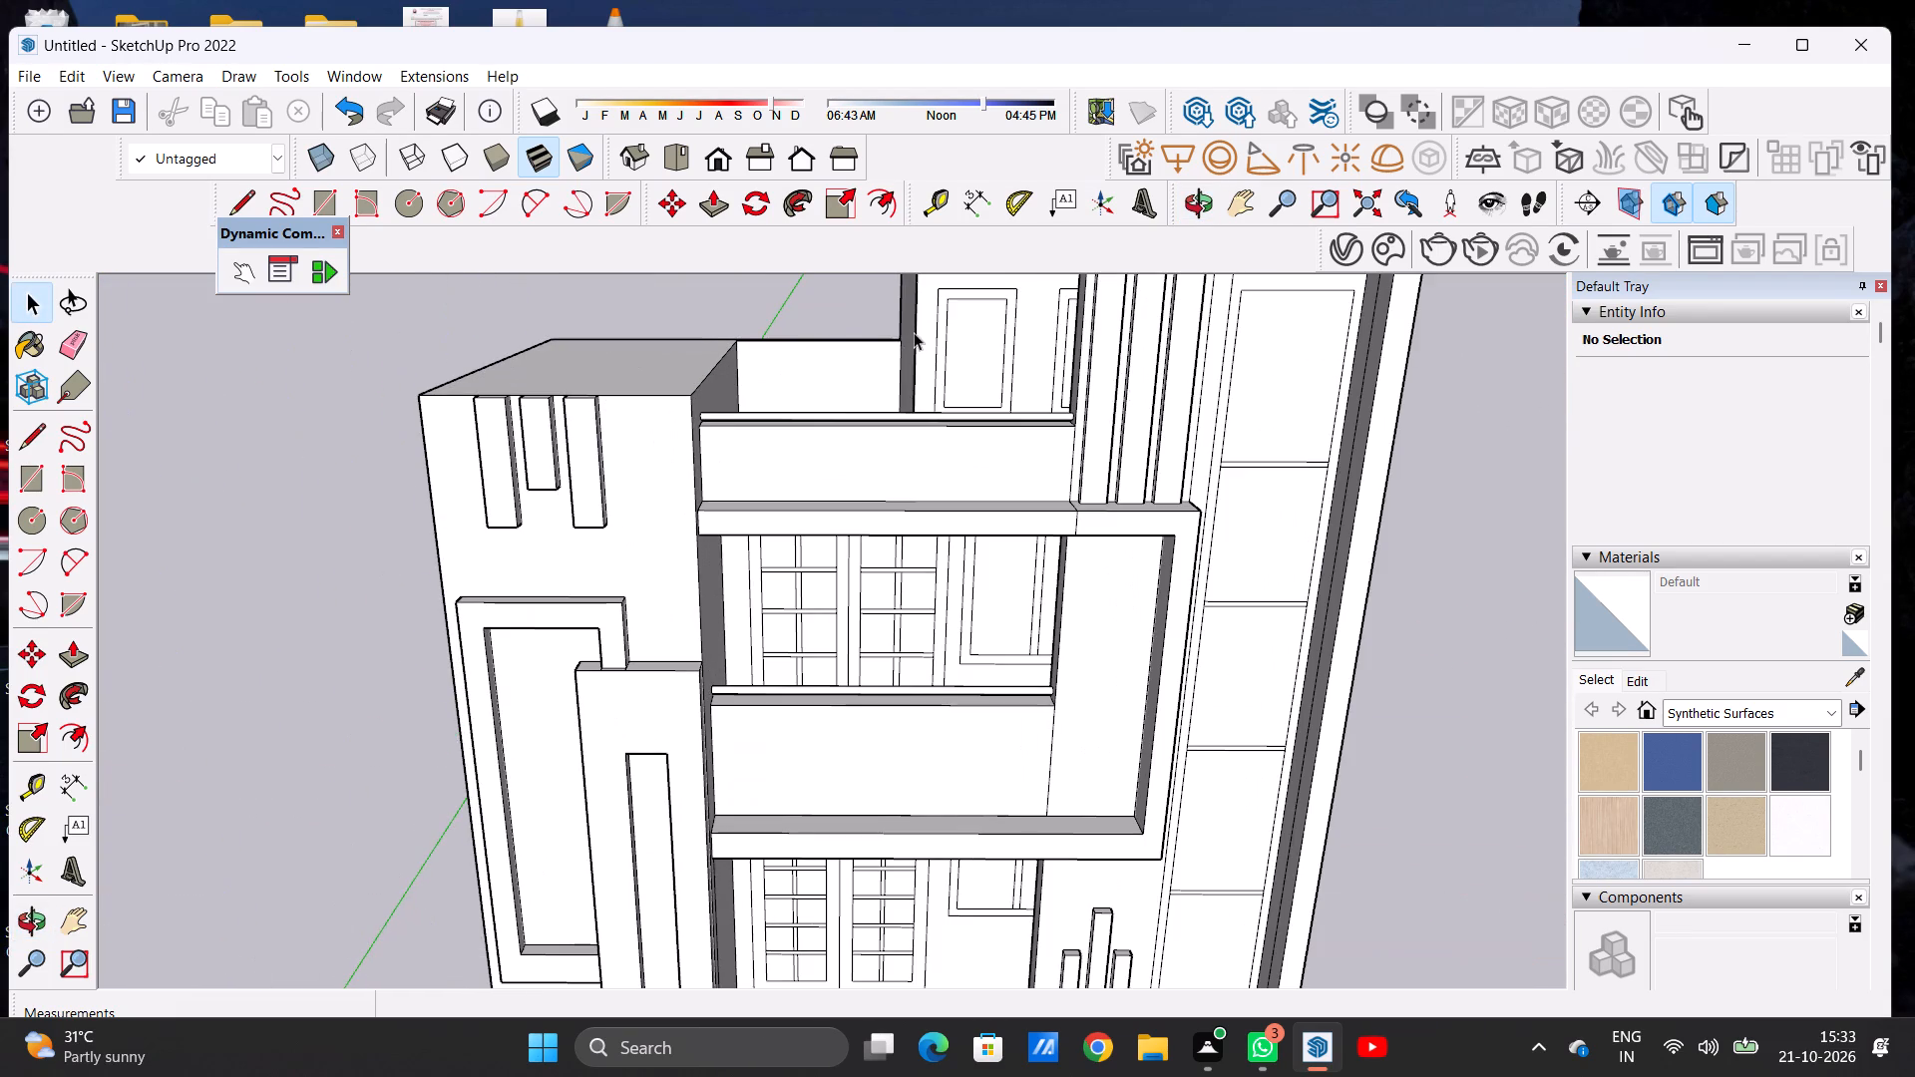
middle_click_drag(804, 361, 812, 362)
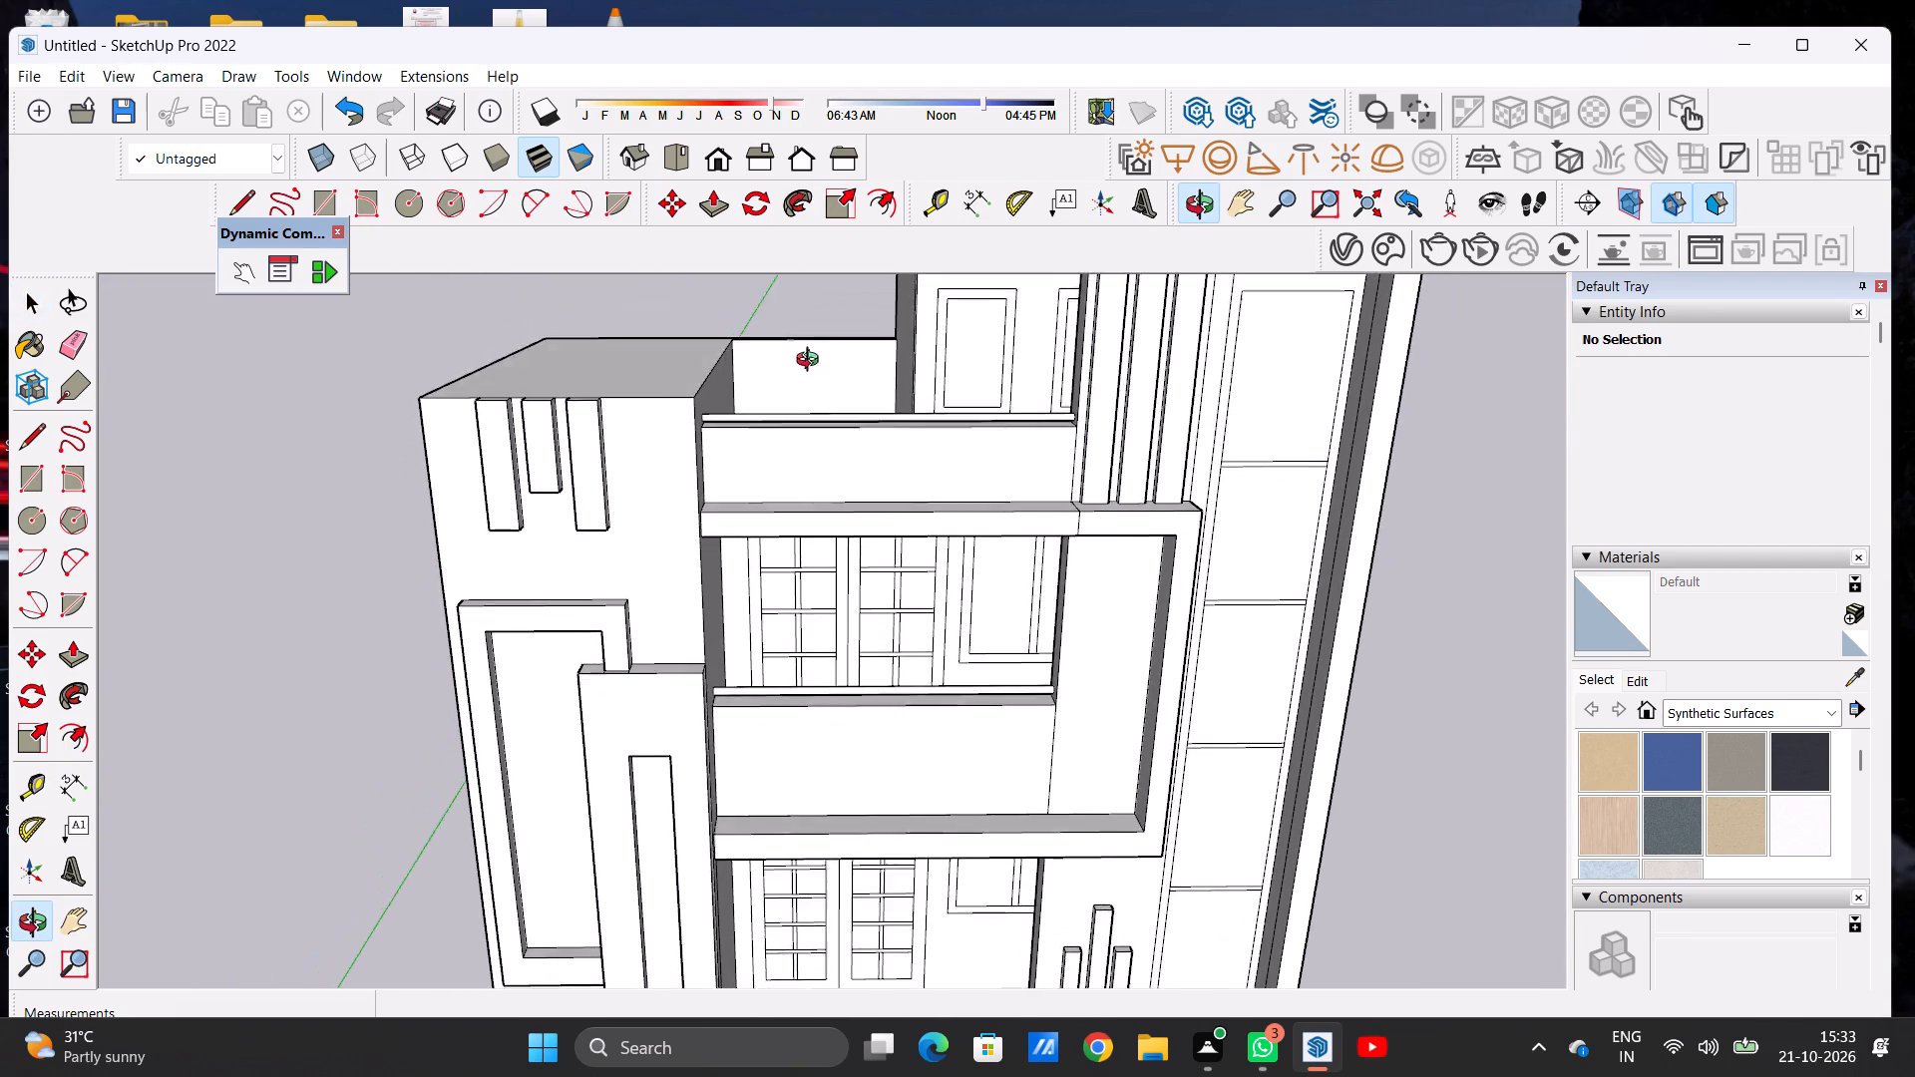
middle_click_drag(812, 362, 820, 306)
scroll(785, 453, "down", 9)
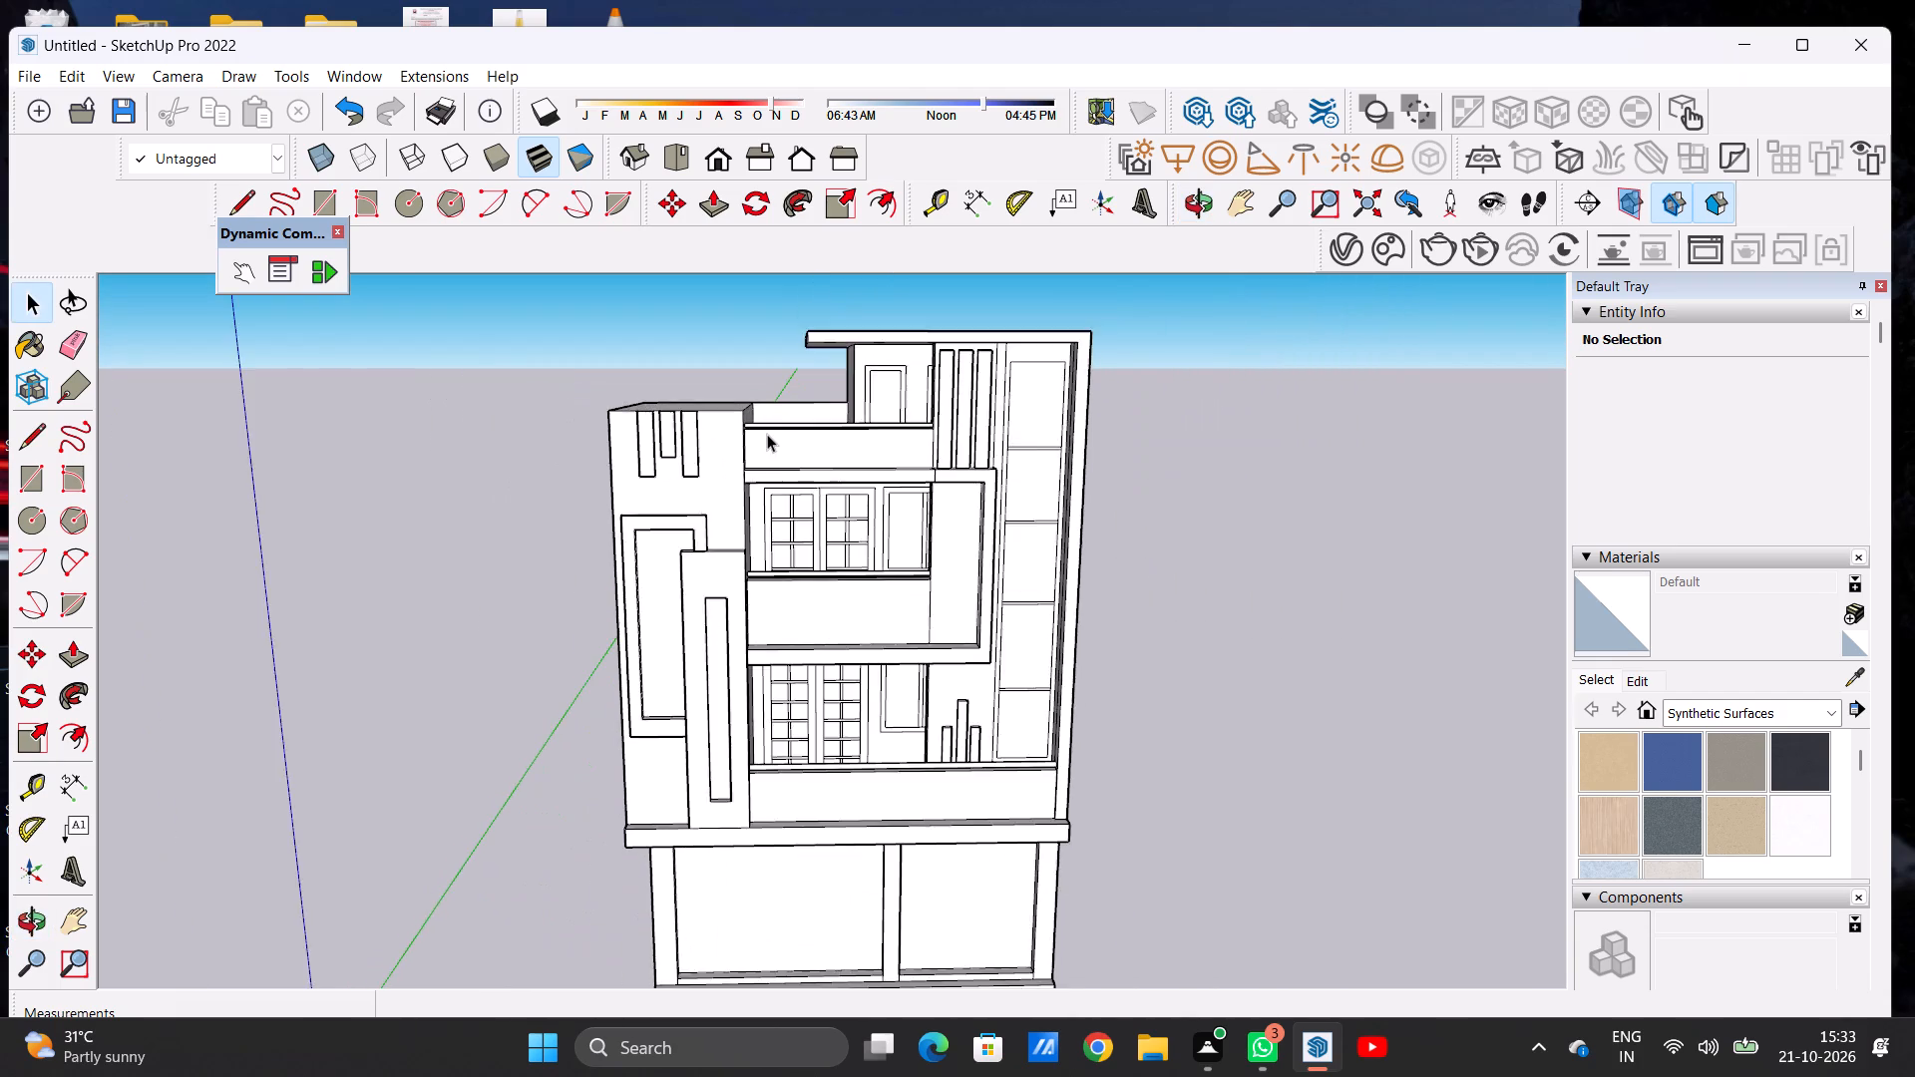
Examine the whole house's proportions from the front and around its plain right side wall.
scroll(767, 434, "down", 8)
middle_click_drag(925, 514, 573, 468)
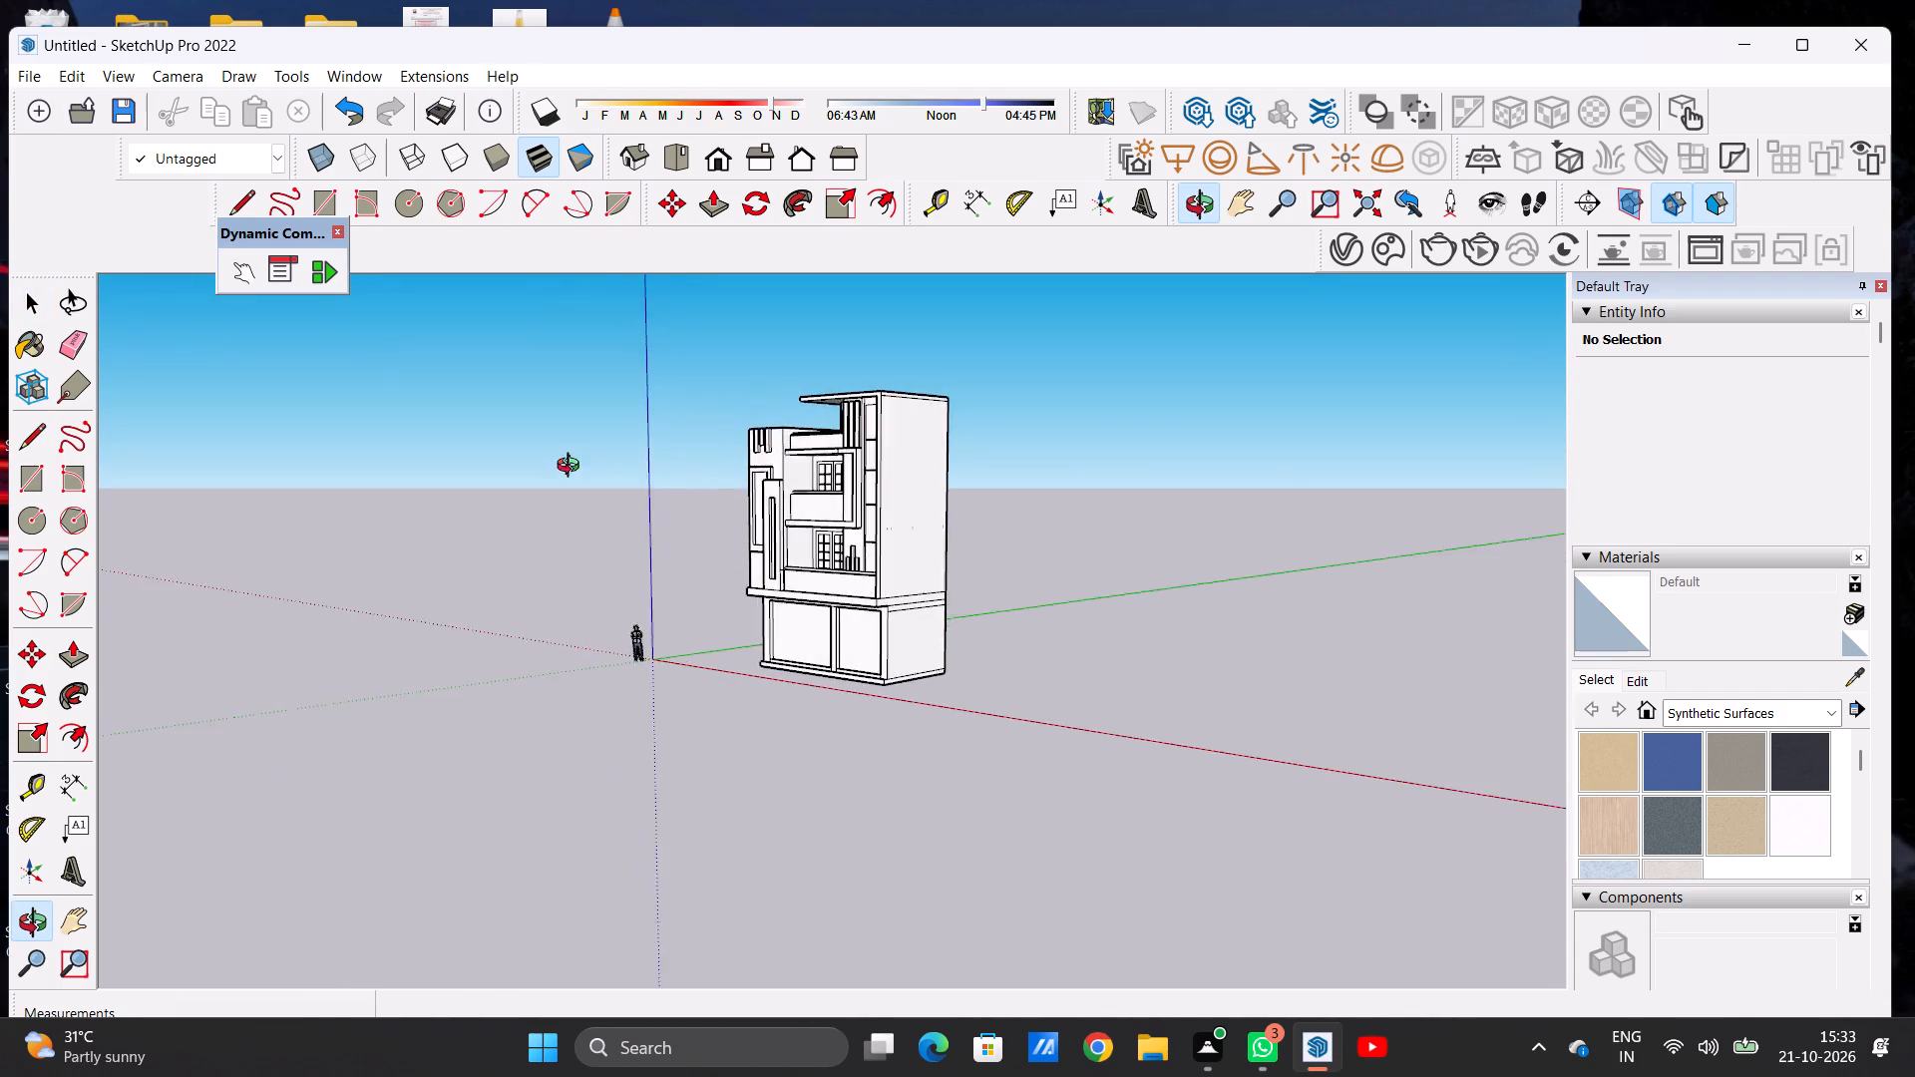
middle_click_drag(573, 468, 812, 463)
scroll(844, 503, "down", 2)
scroll(824, 523, "up", 4)
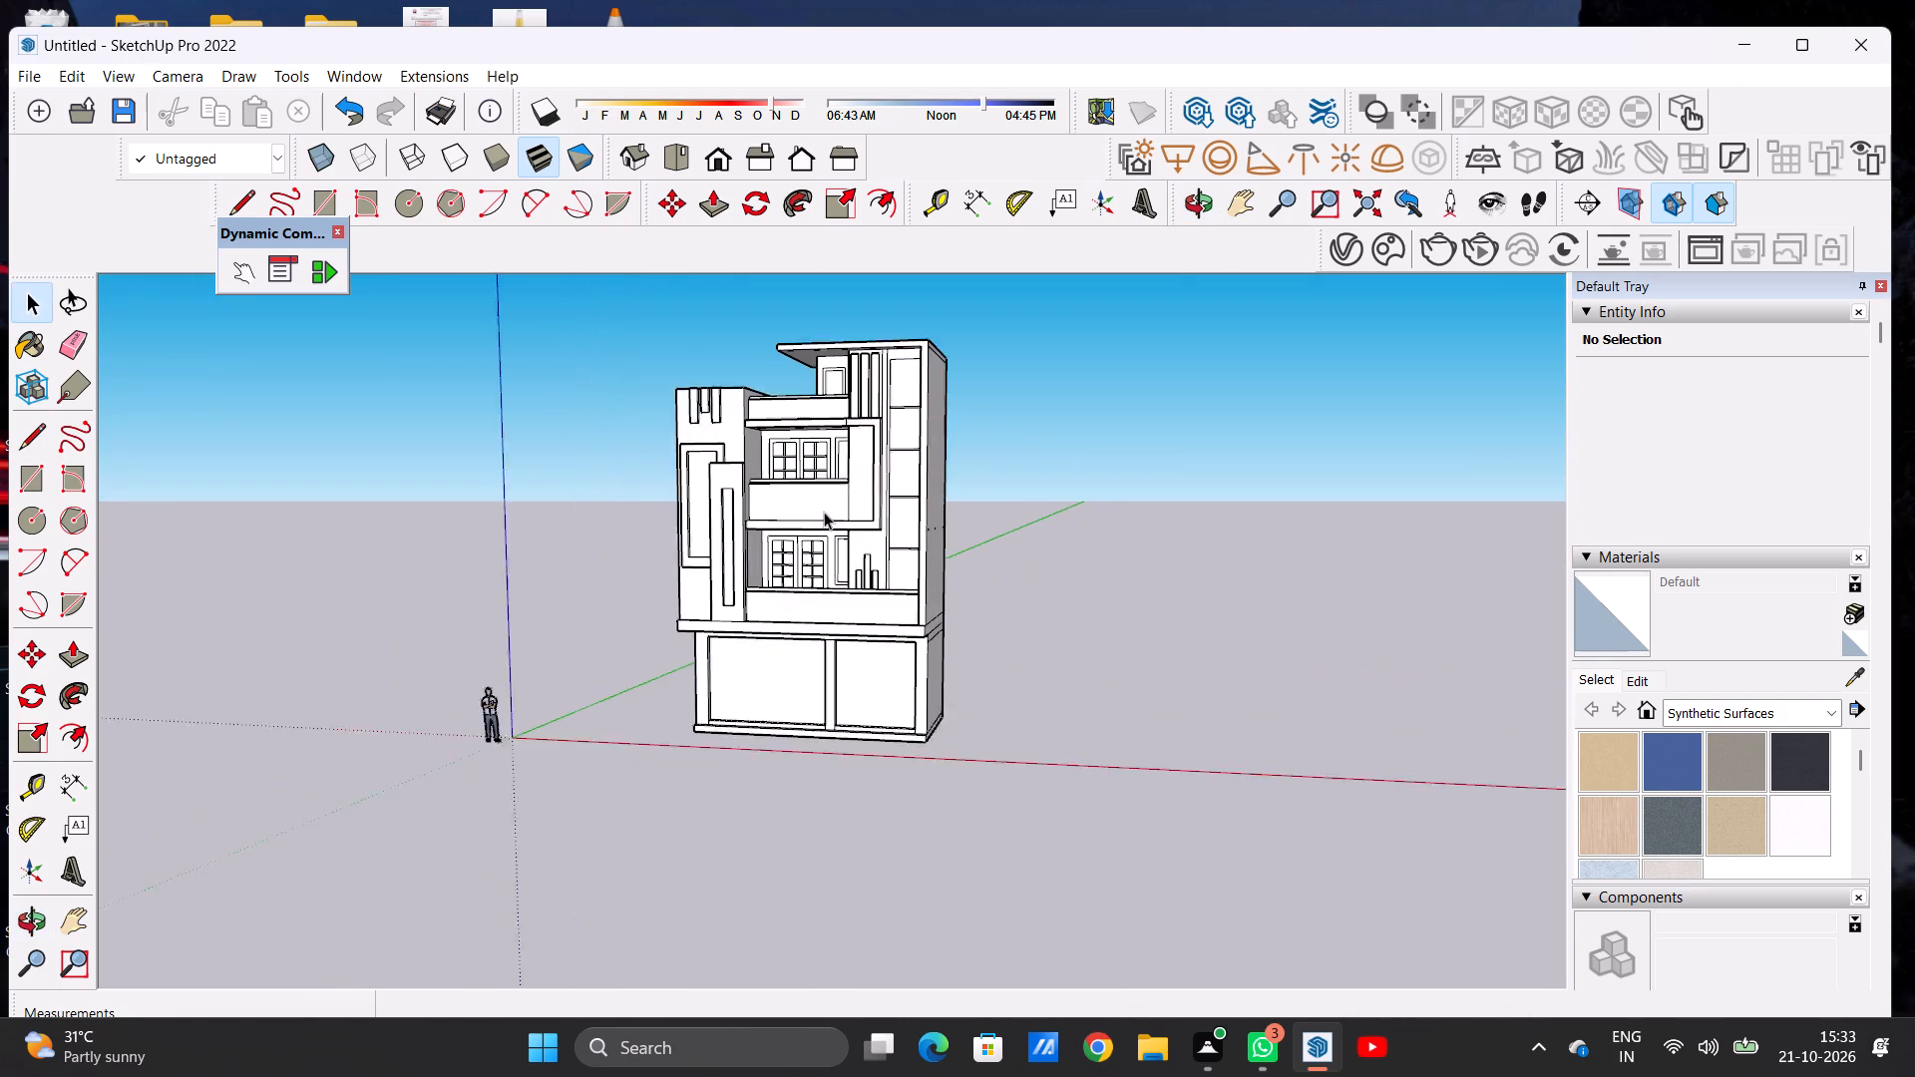
scroll(824, 512, "up", 2)
middle_click_drag(760, 500, 835, 516)
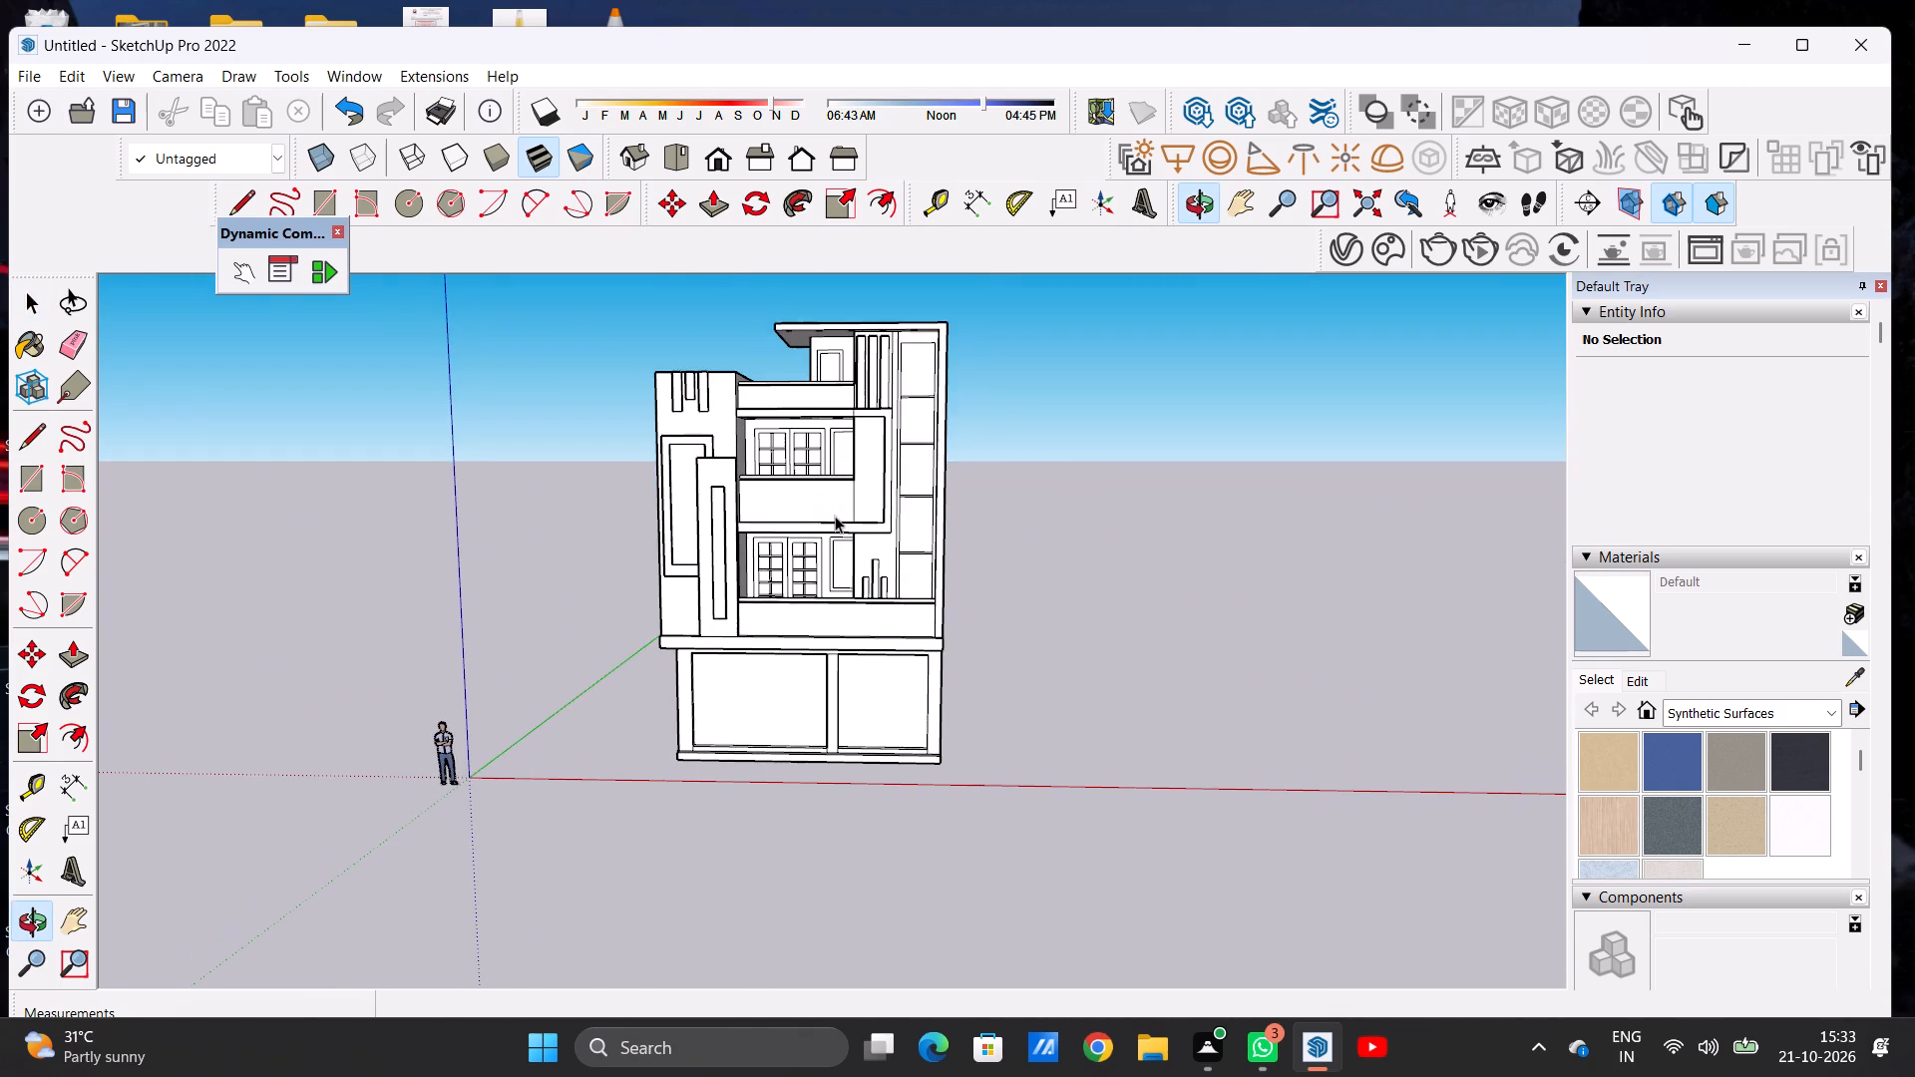
scroll(840, 504, "up", 6)
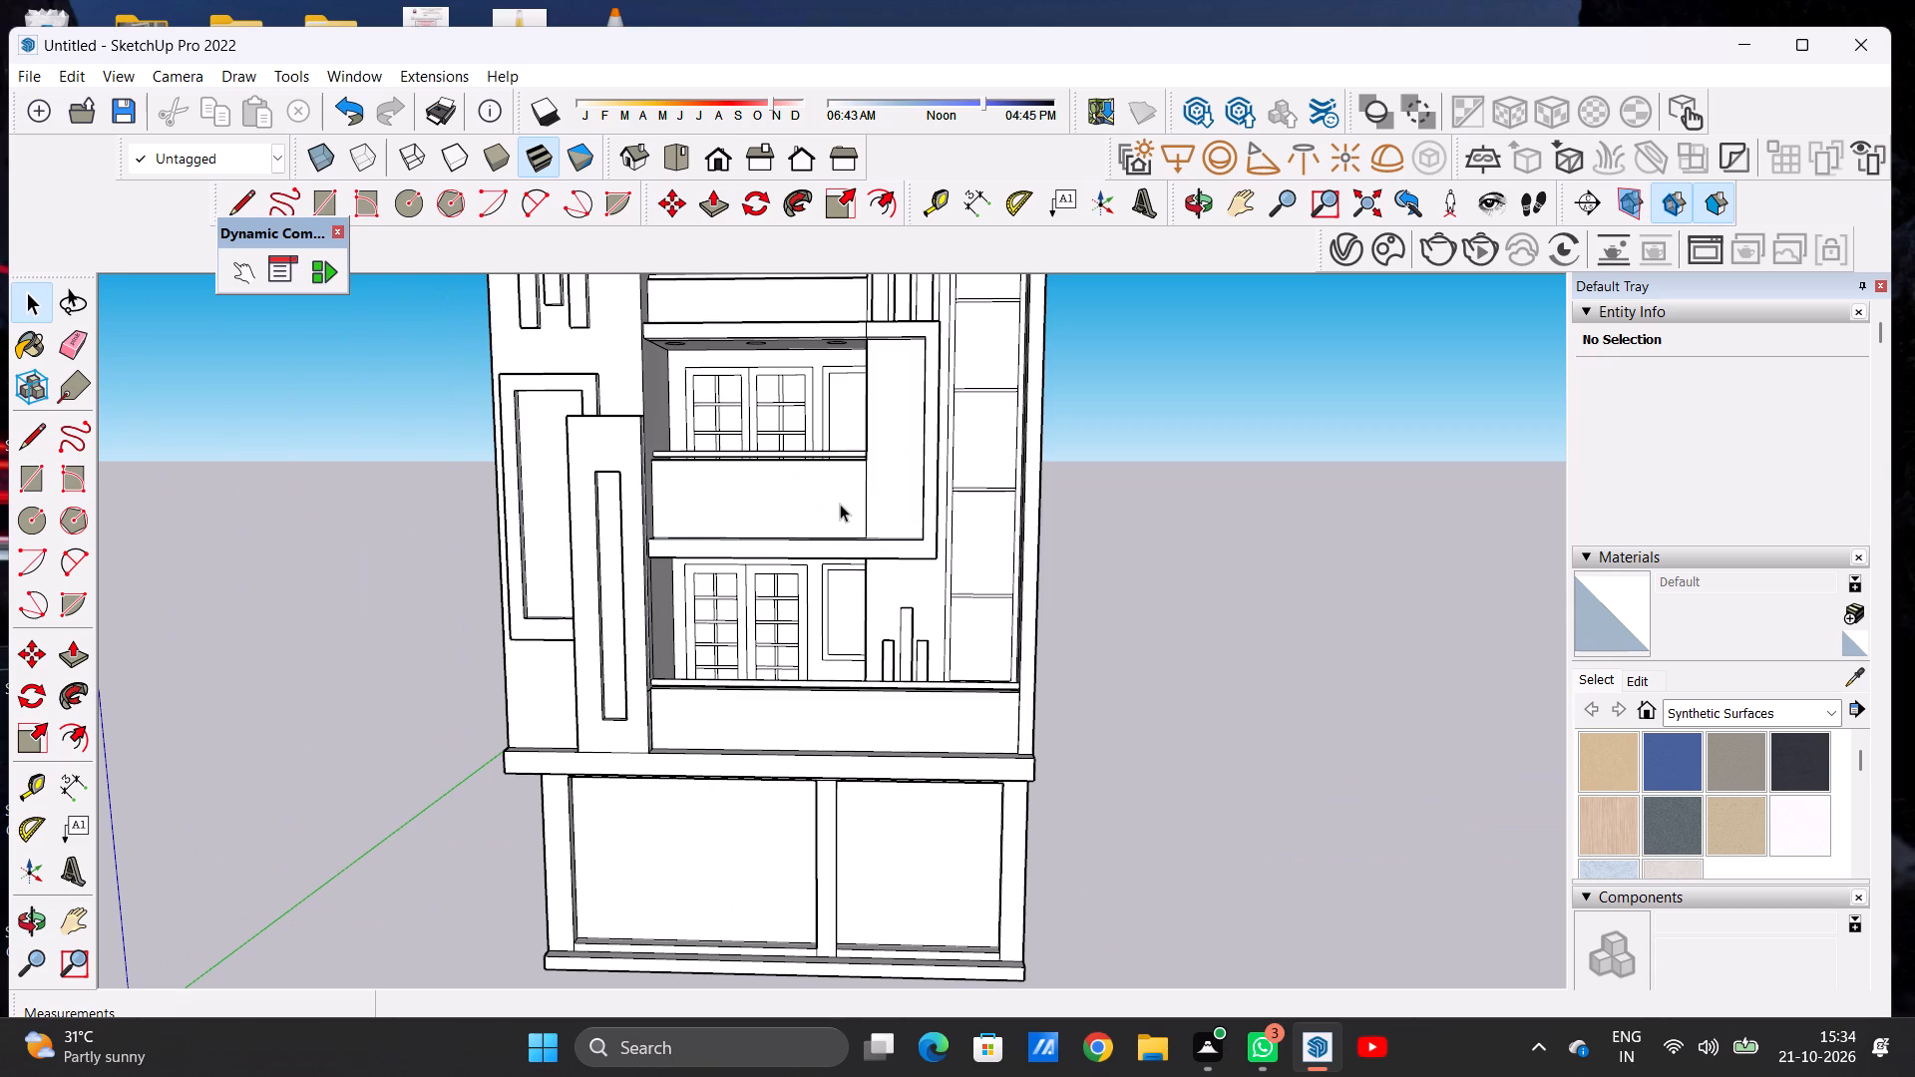
scroll(834, 523, "down", 11)
scroll(846, 632, "up", 3)
scroll(846, 632, "down", 1)
scroll(846, 632, "up", 1)
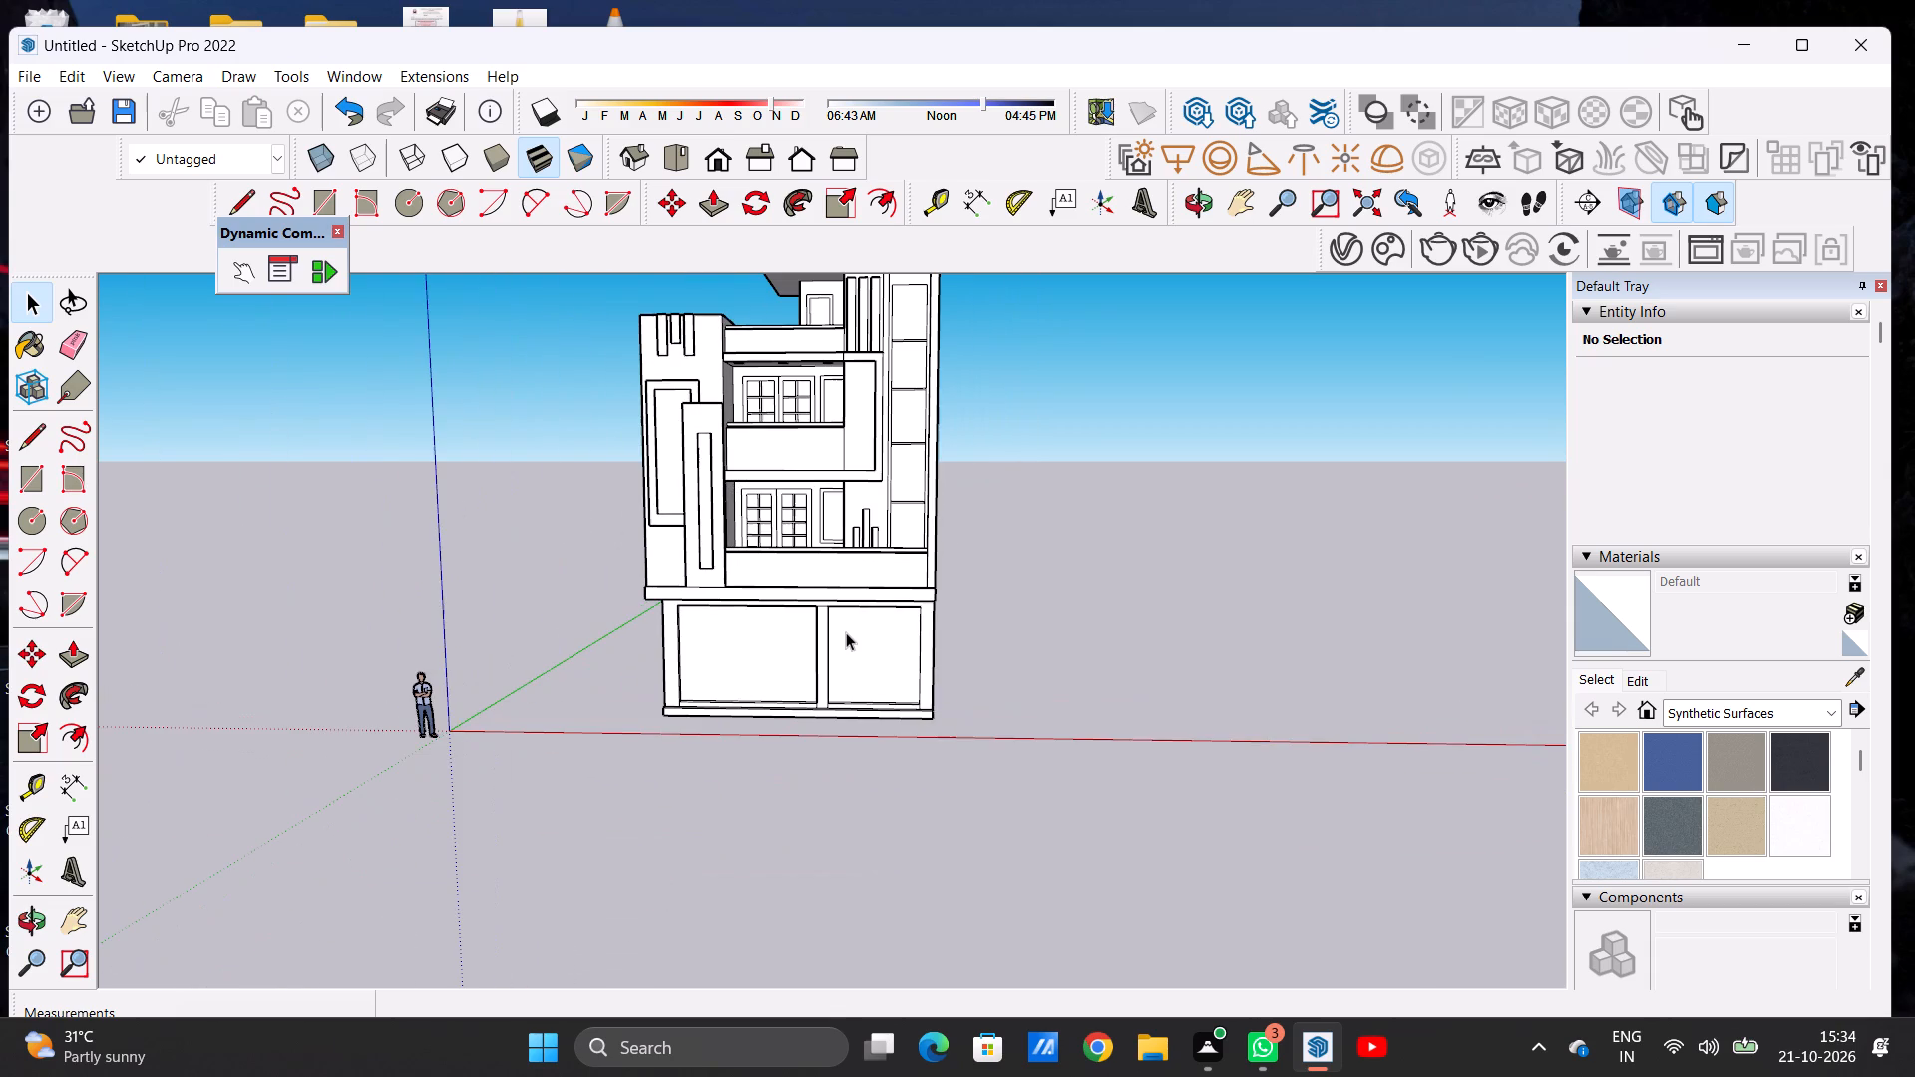
scroll(846, 632, "up", 1)
middle_click(894, 546)
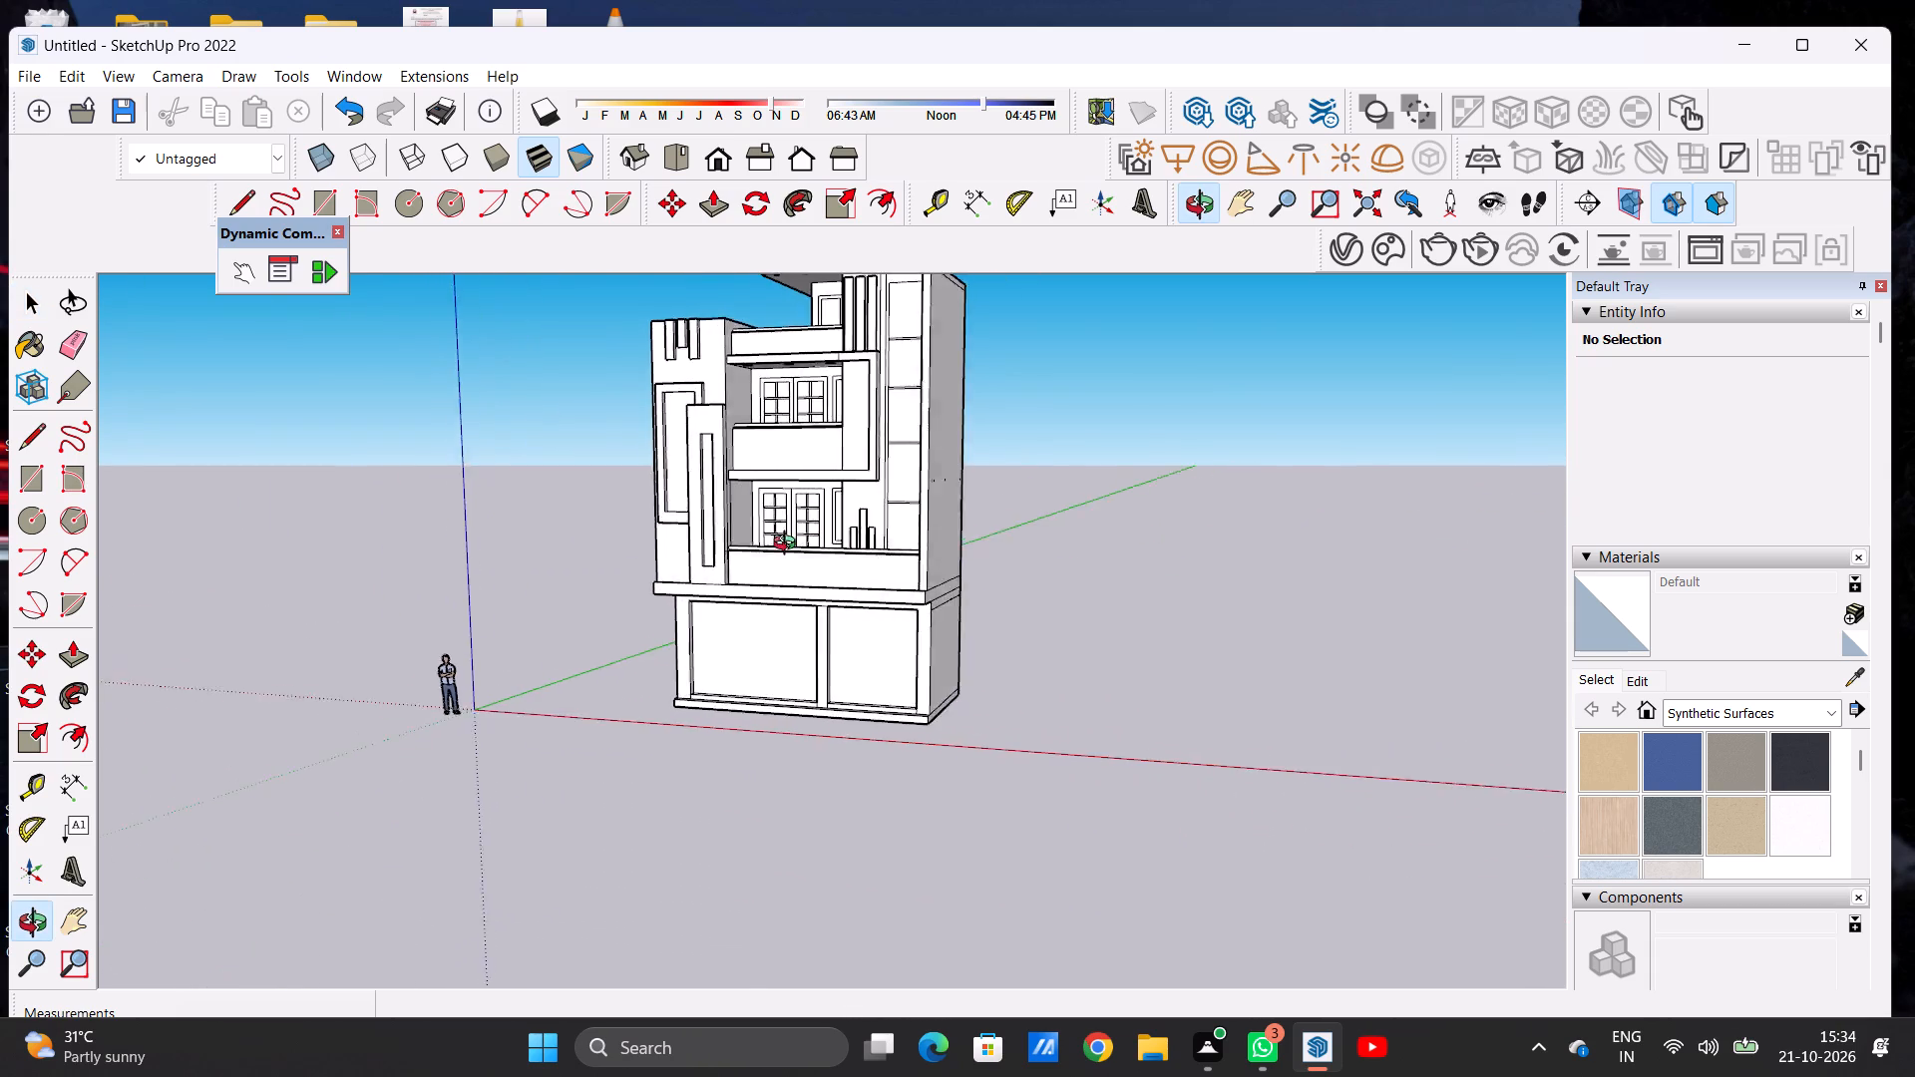
scroll(801, 548, "down", 5)
scroll(855, 459, "up", 6)
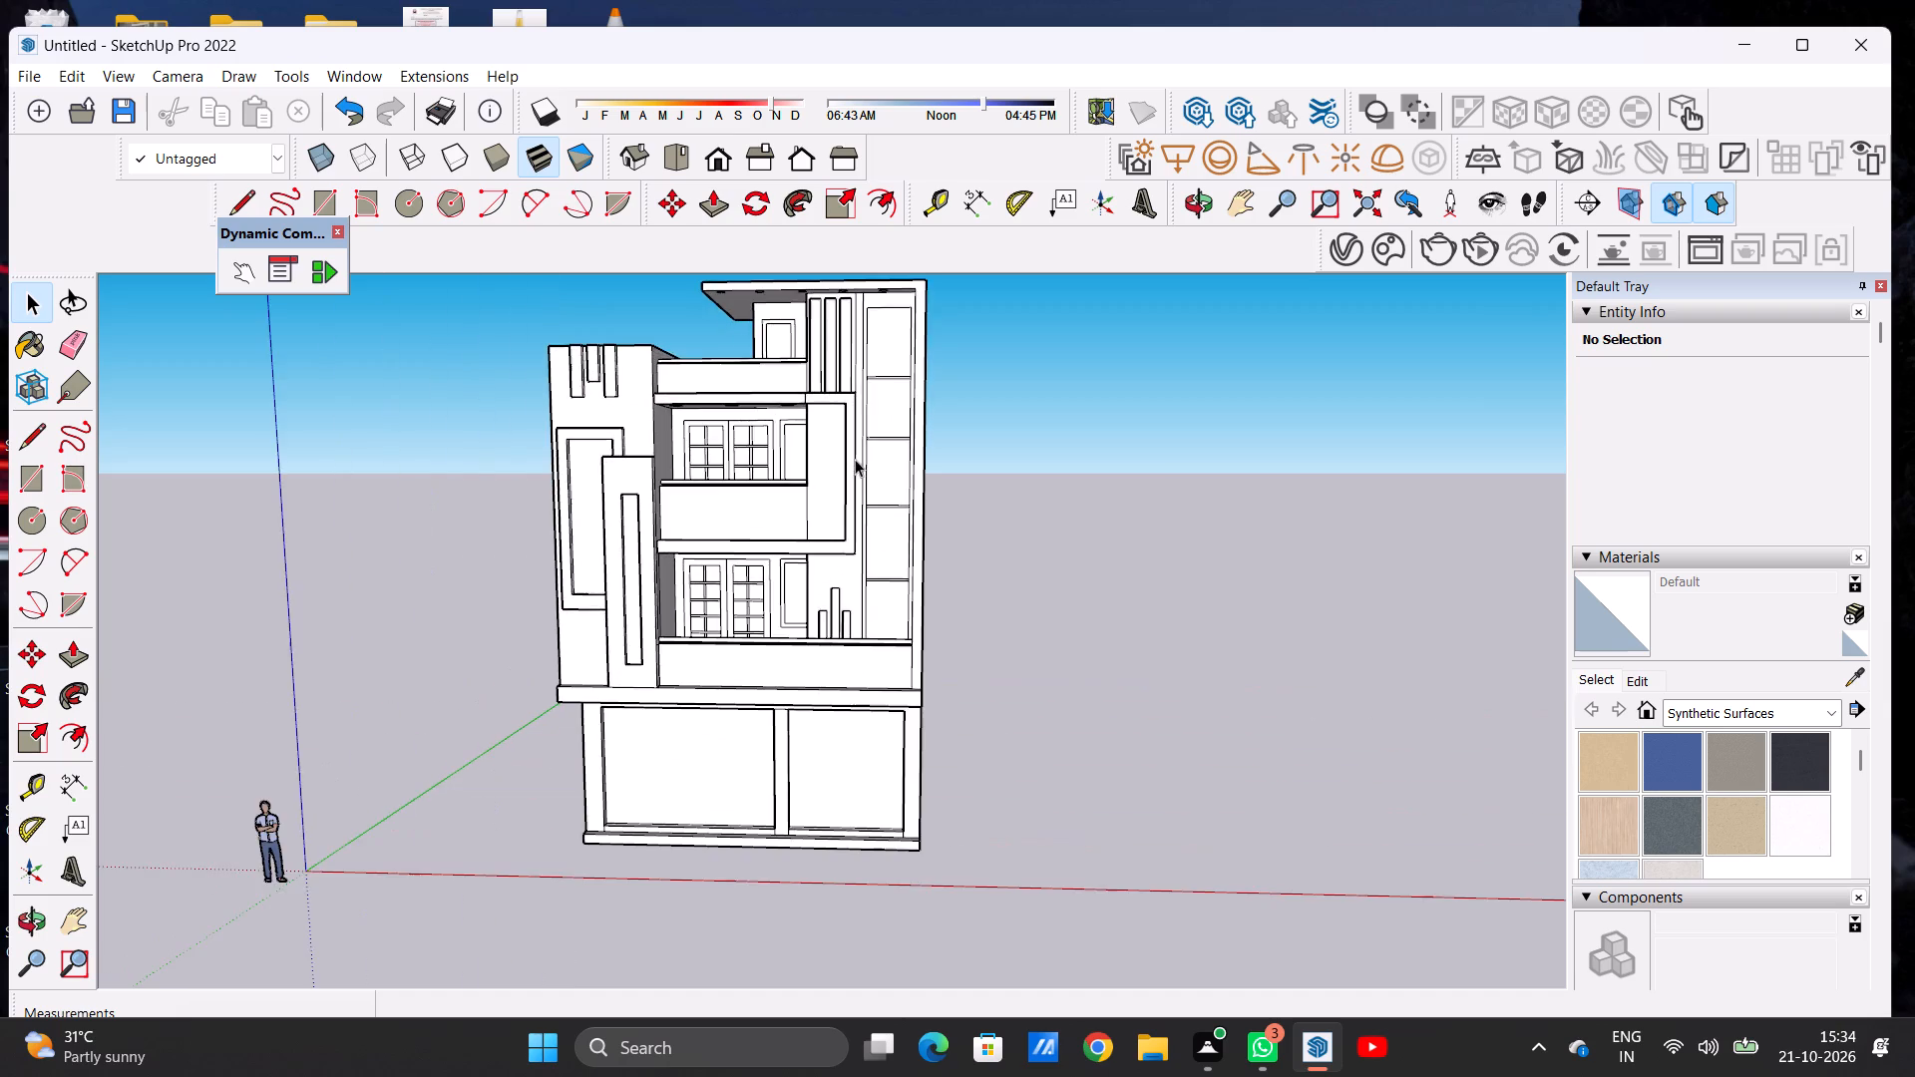
scroll(860, 494, "down", 6)
scroll(851, 519, "up", 7)
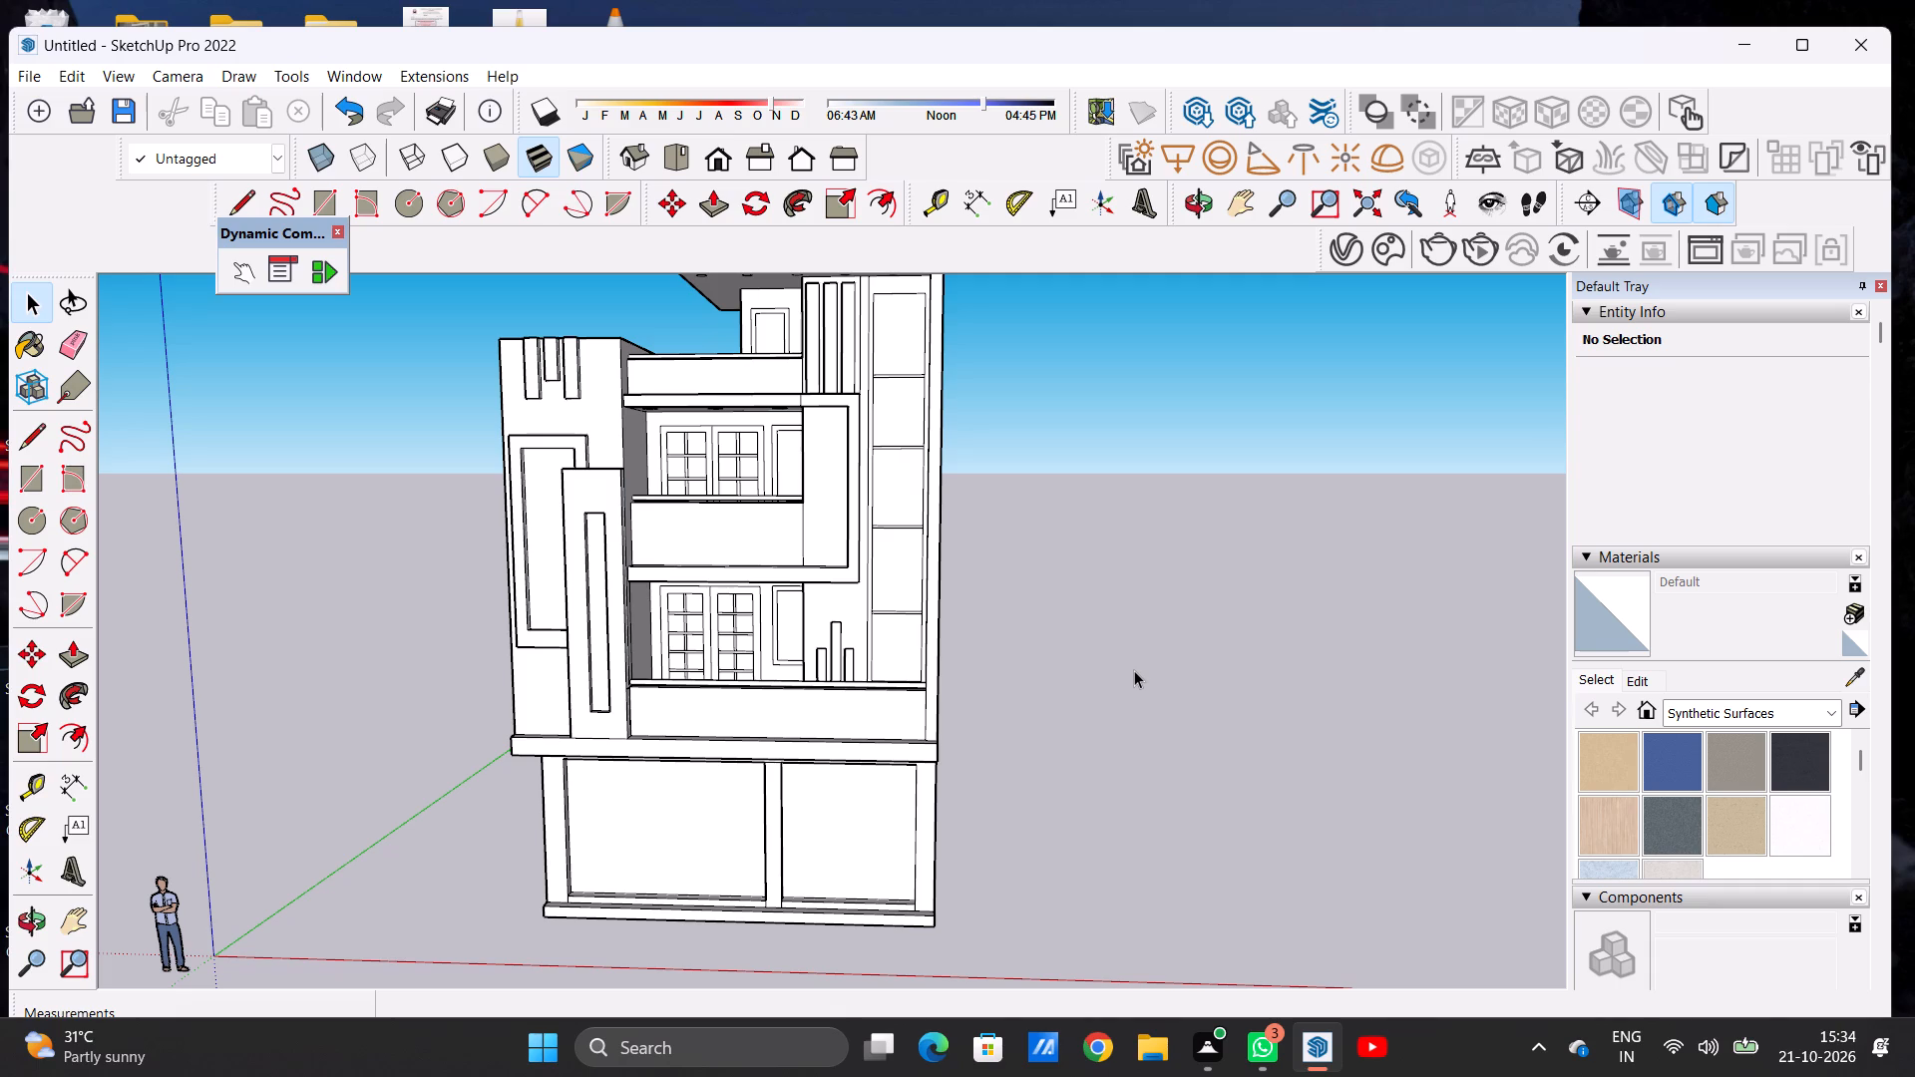
scroll(809, 706, "down", 11)
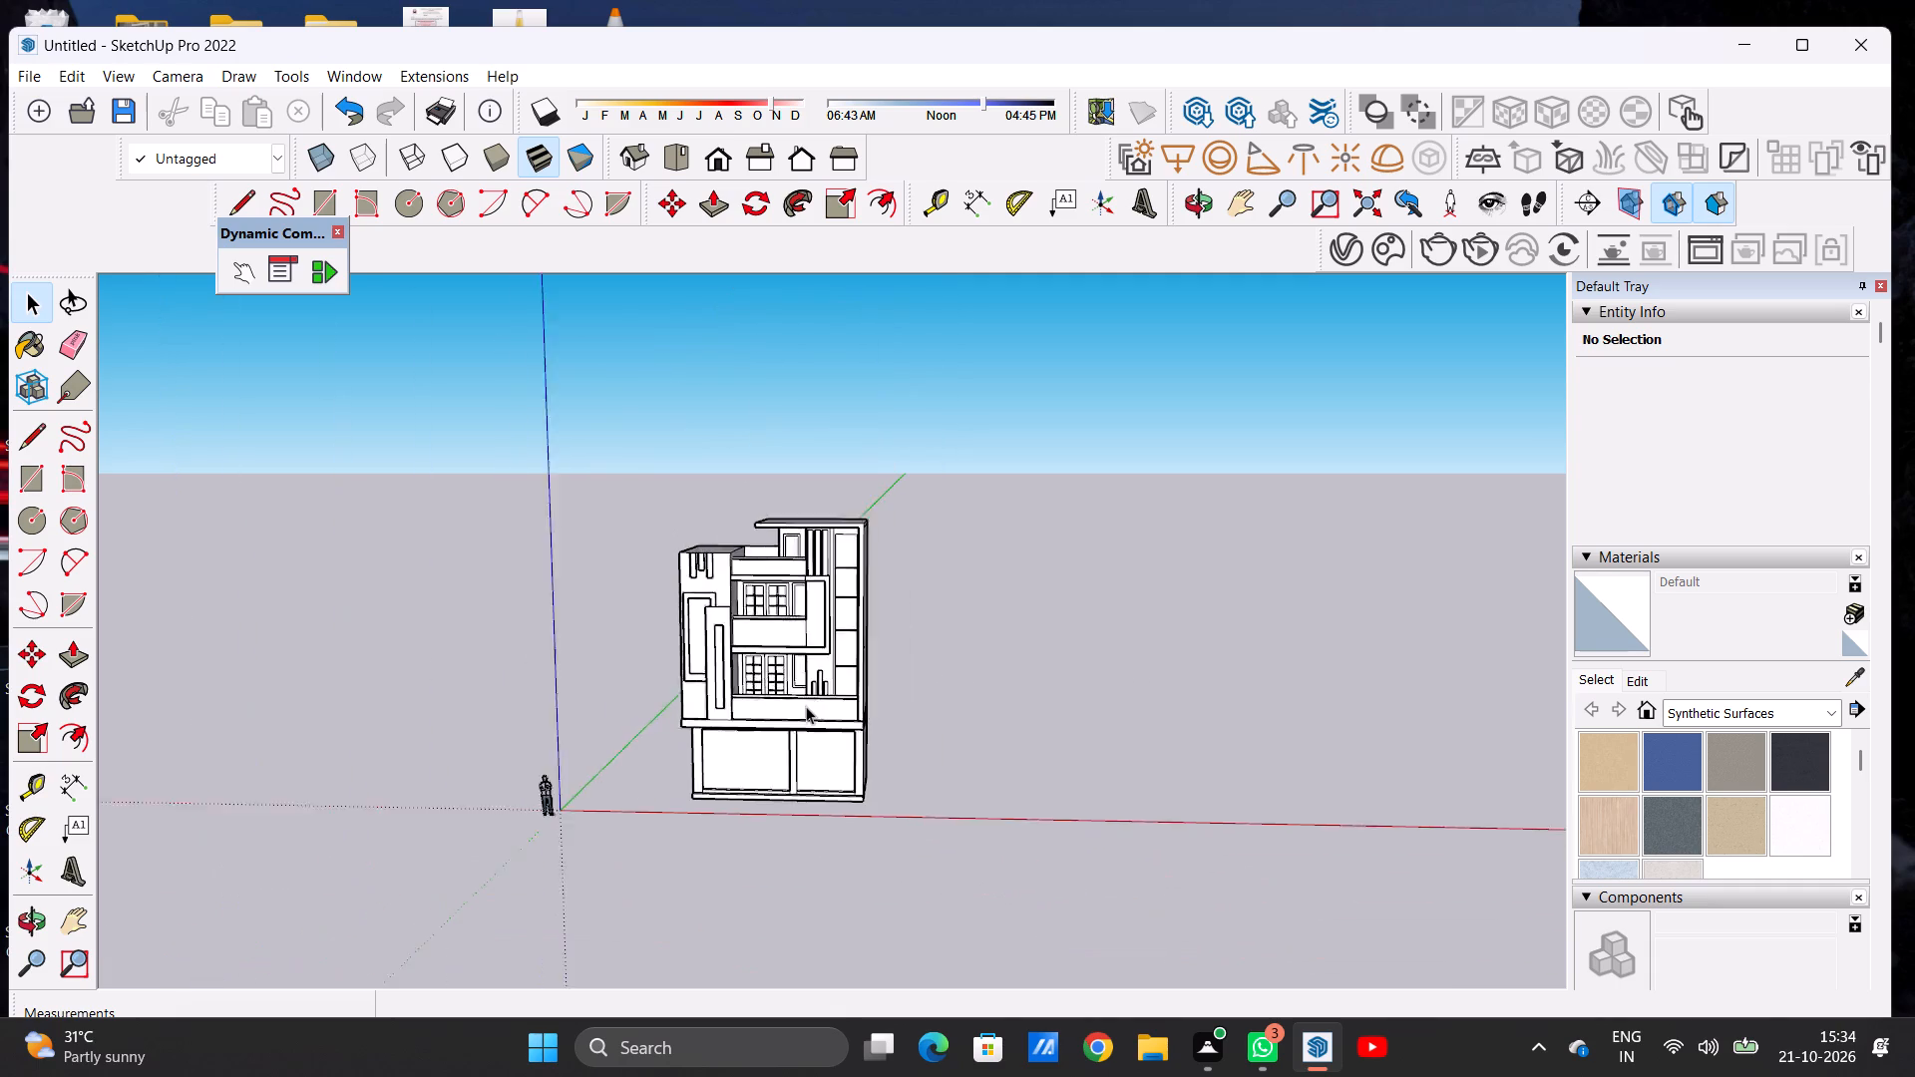
scroll(806, 706, "down", 2)
scroll(825, 596, "up", 1)
scroll(825, 596, "down", 1)
scroll(825, 596, "up", 5)
scroll(766, 713, "up", 8)
middle_click(979, 583)
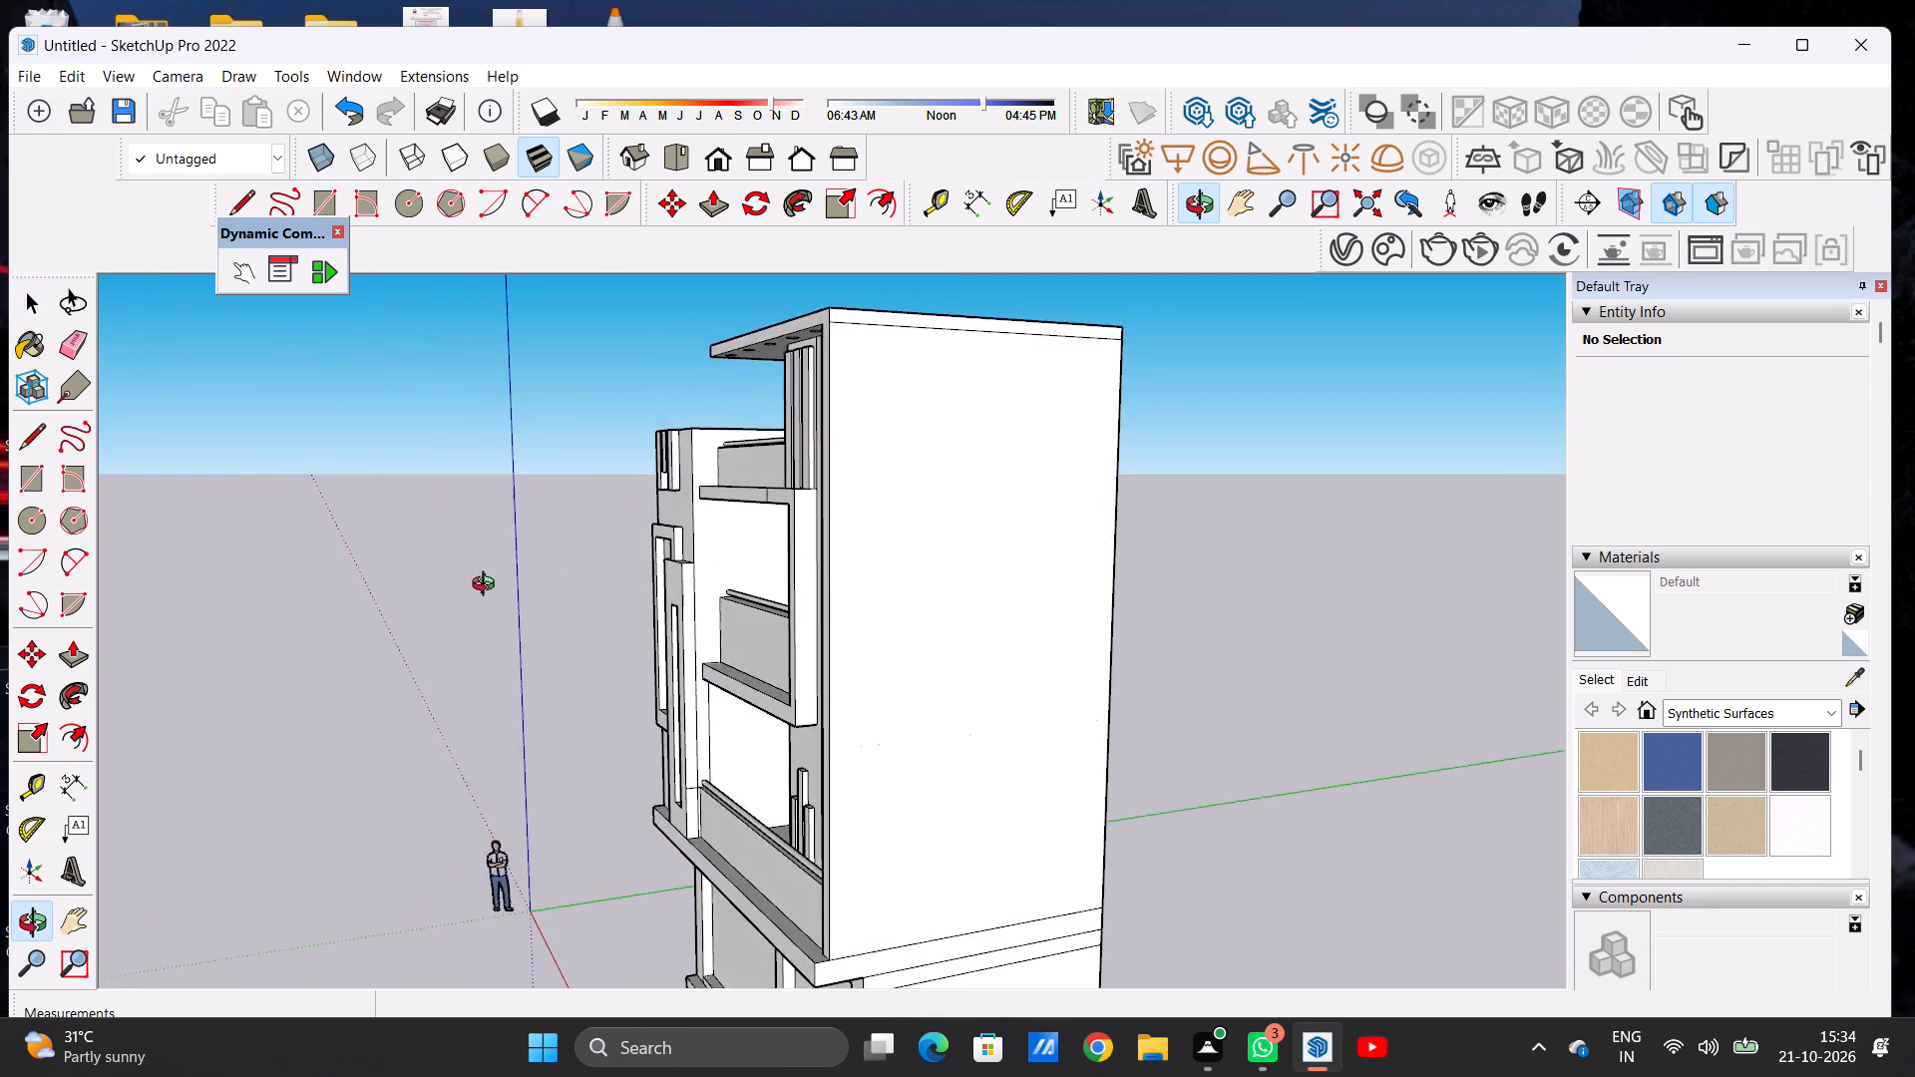
scroll(883, 579, "down", 9)
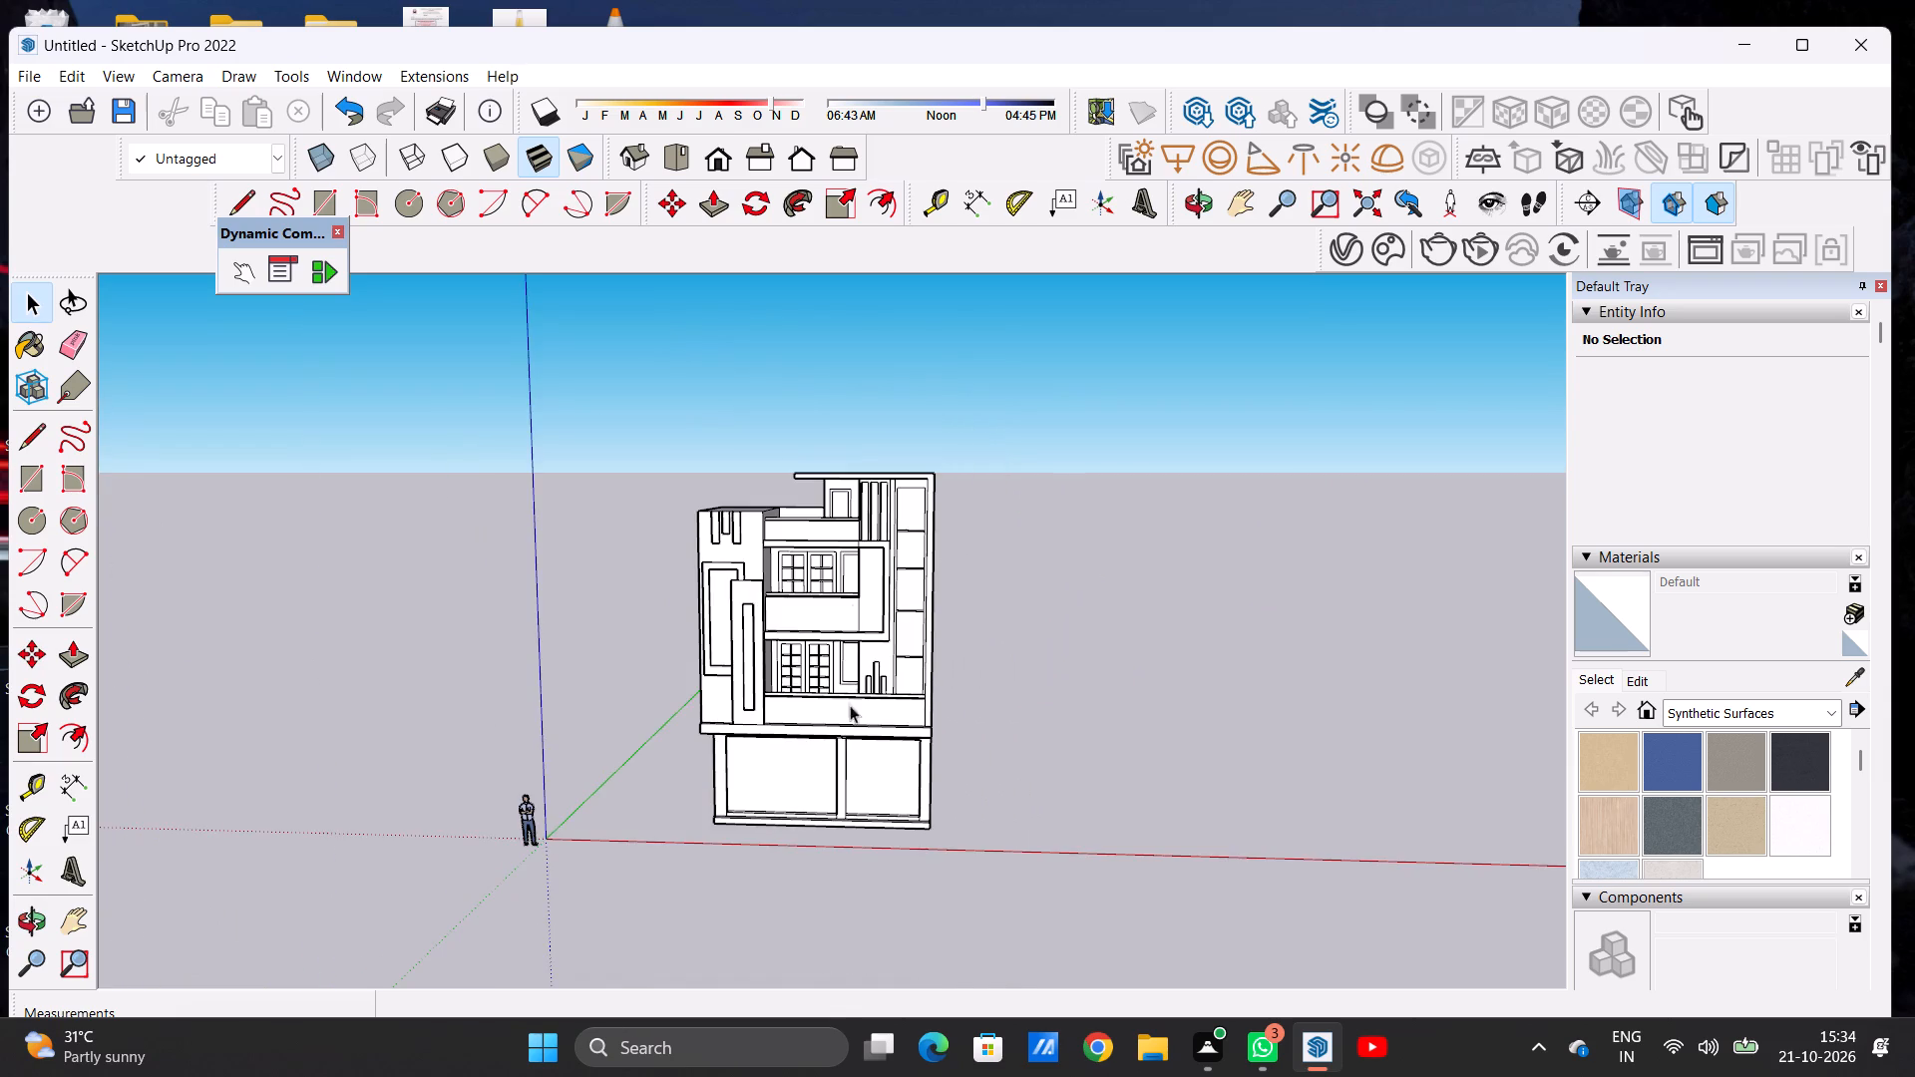
Erase the stray edge on the underside of the projecting ledge at the ground floor's upper left corner.
scroll(862, 767, "up", 6)
middle_click_drag(691, 804, 670, 624)
scroll(671, 626, "up", 1)
scroll(649, 724, "up", 9)
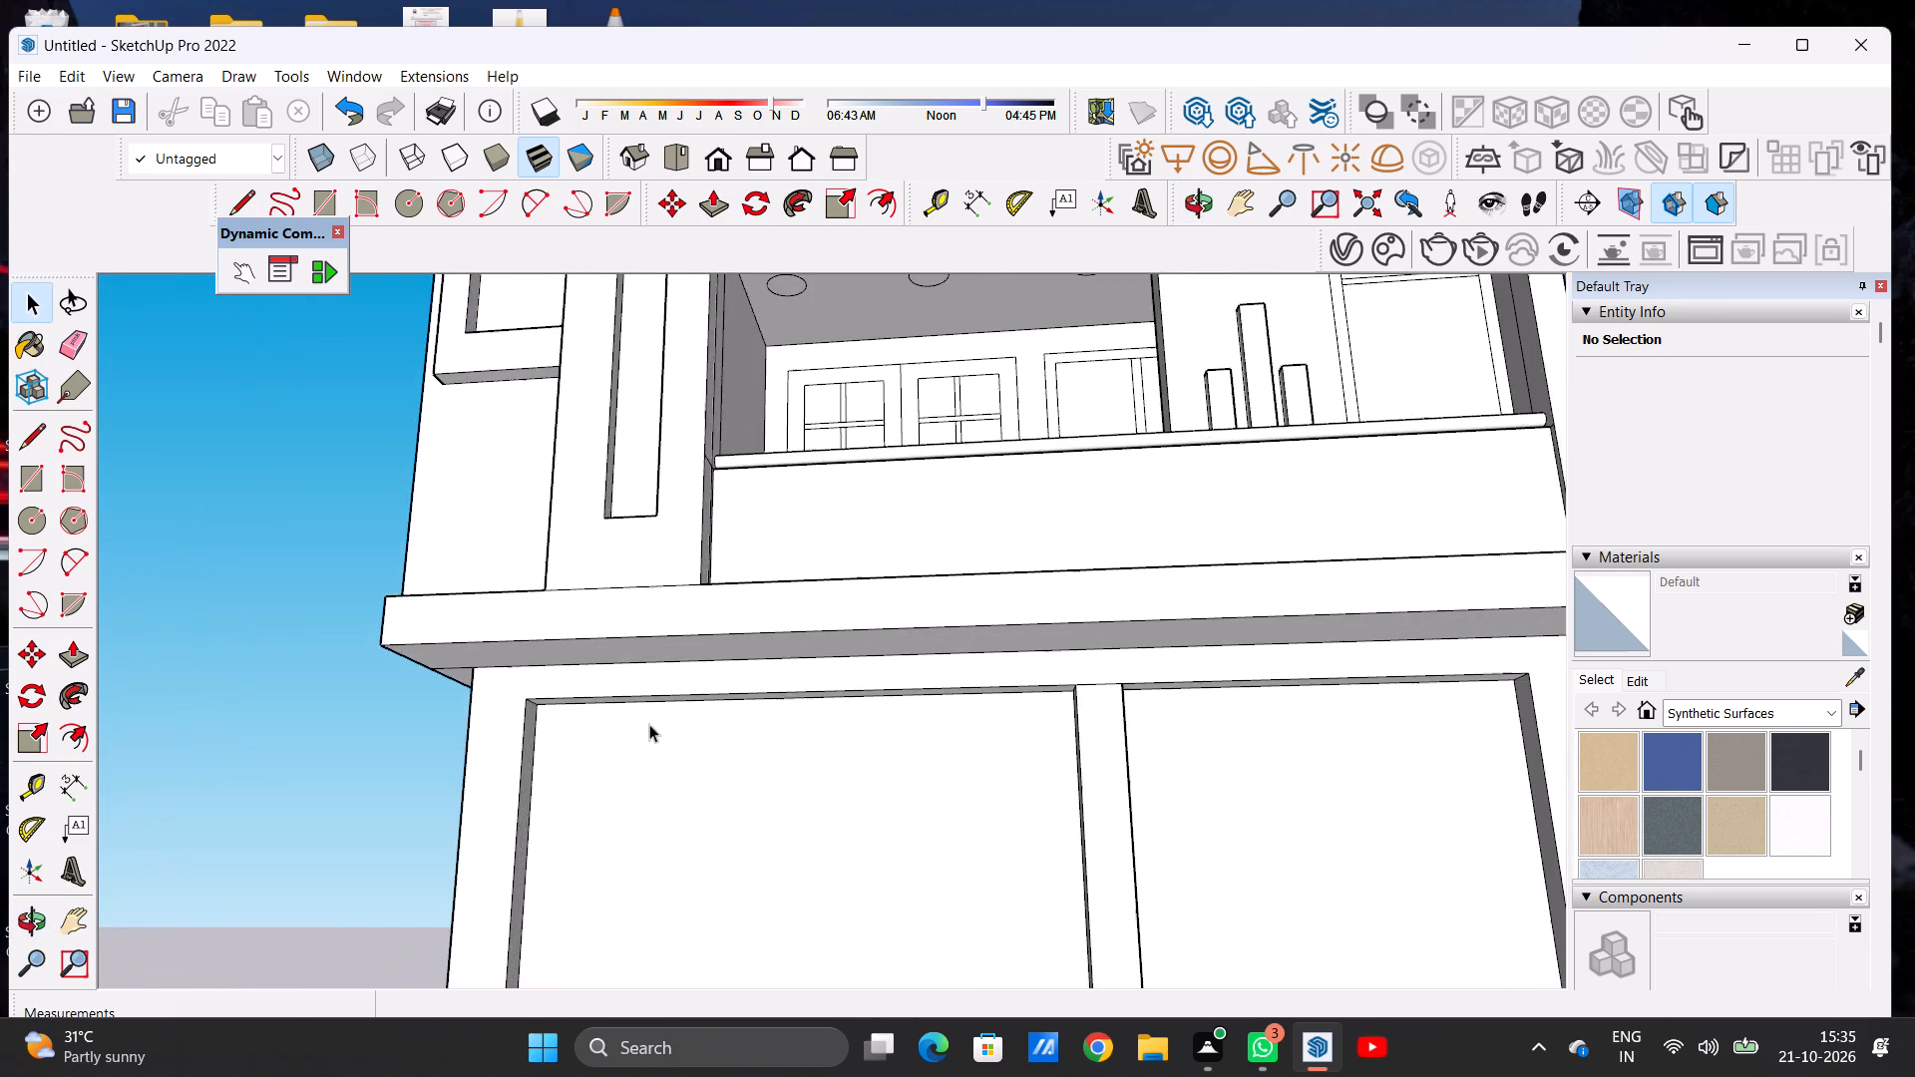
middle_click_drag(657, 669, 708, 893)
scroll(708, 893, "up", 1)
scroll(733, 669, "down", 9)
scroll(560, 794, "up", 8)
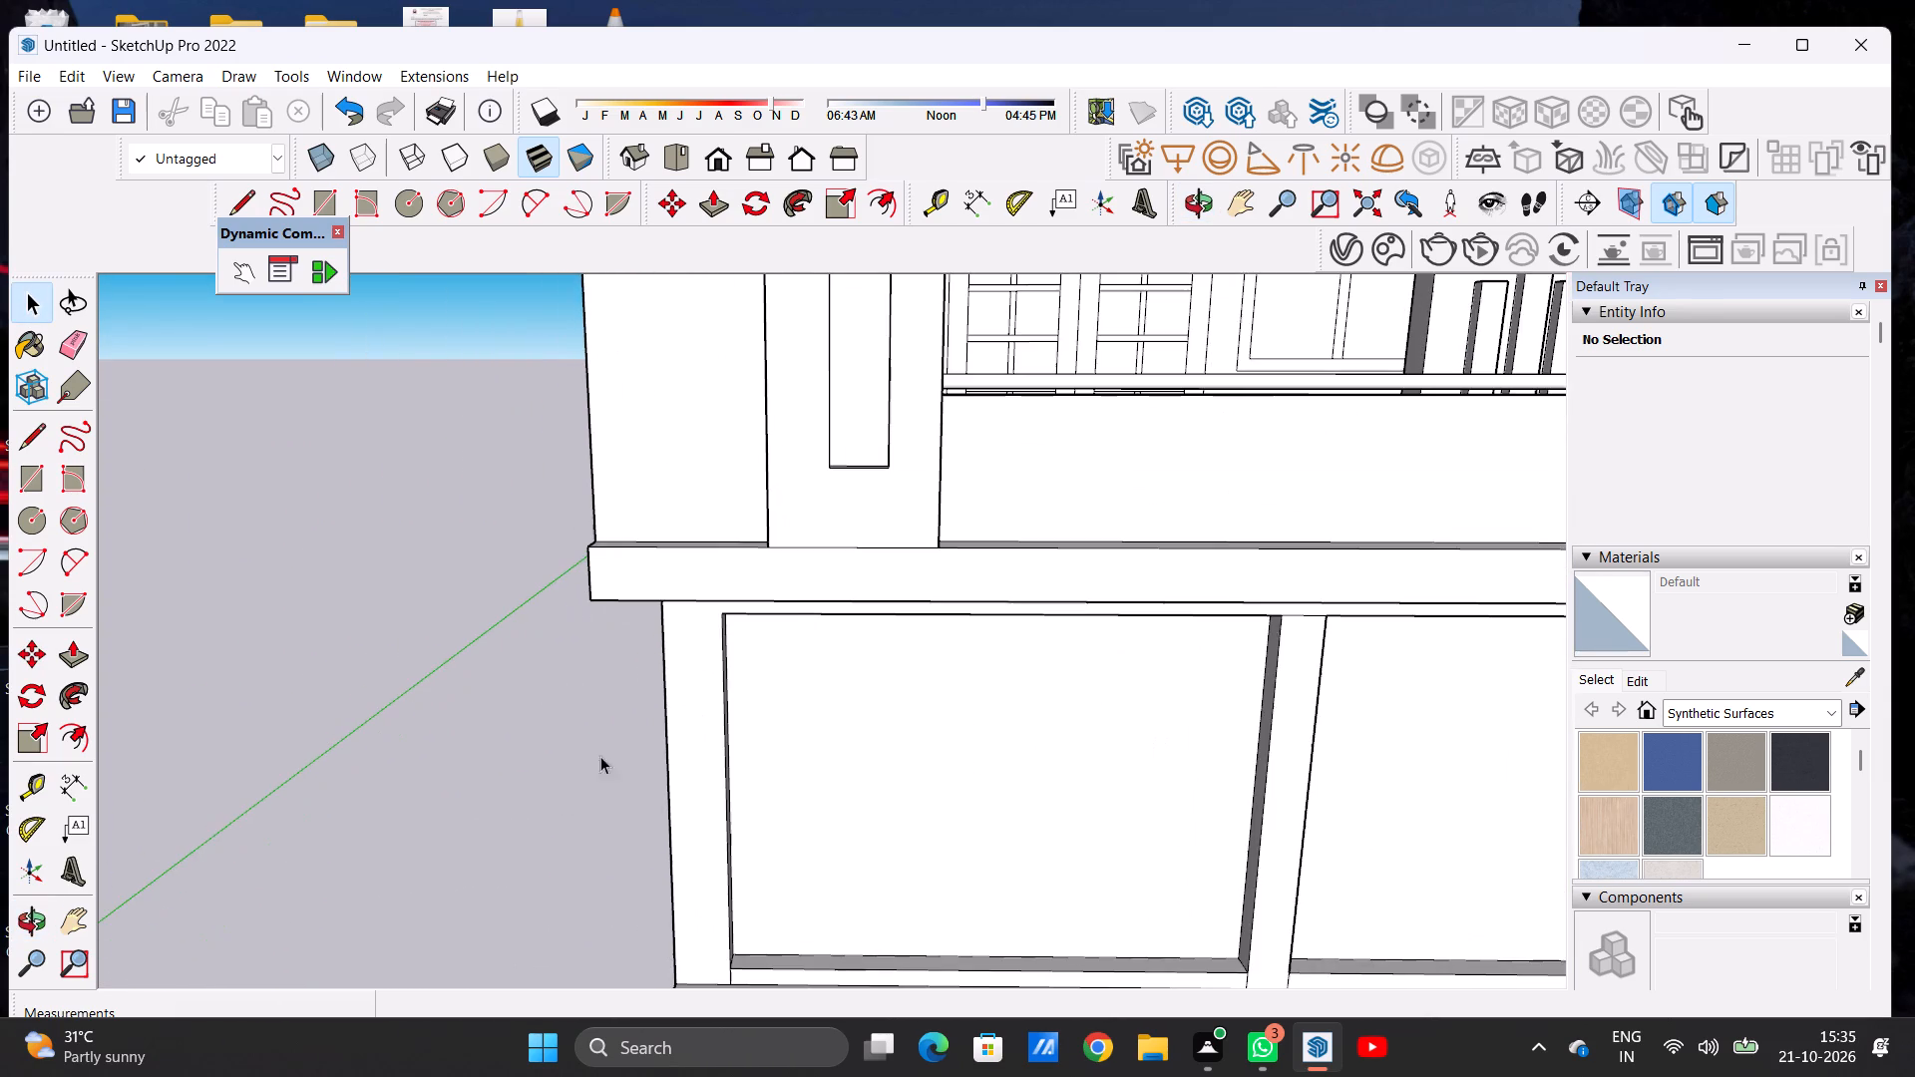
middle_click_drag(616, 745, 610, 474)
scroll(610, 474, "up", 1)
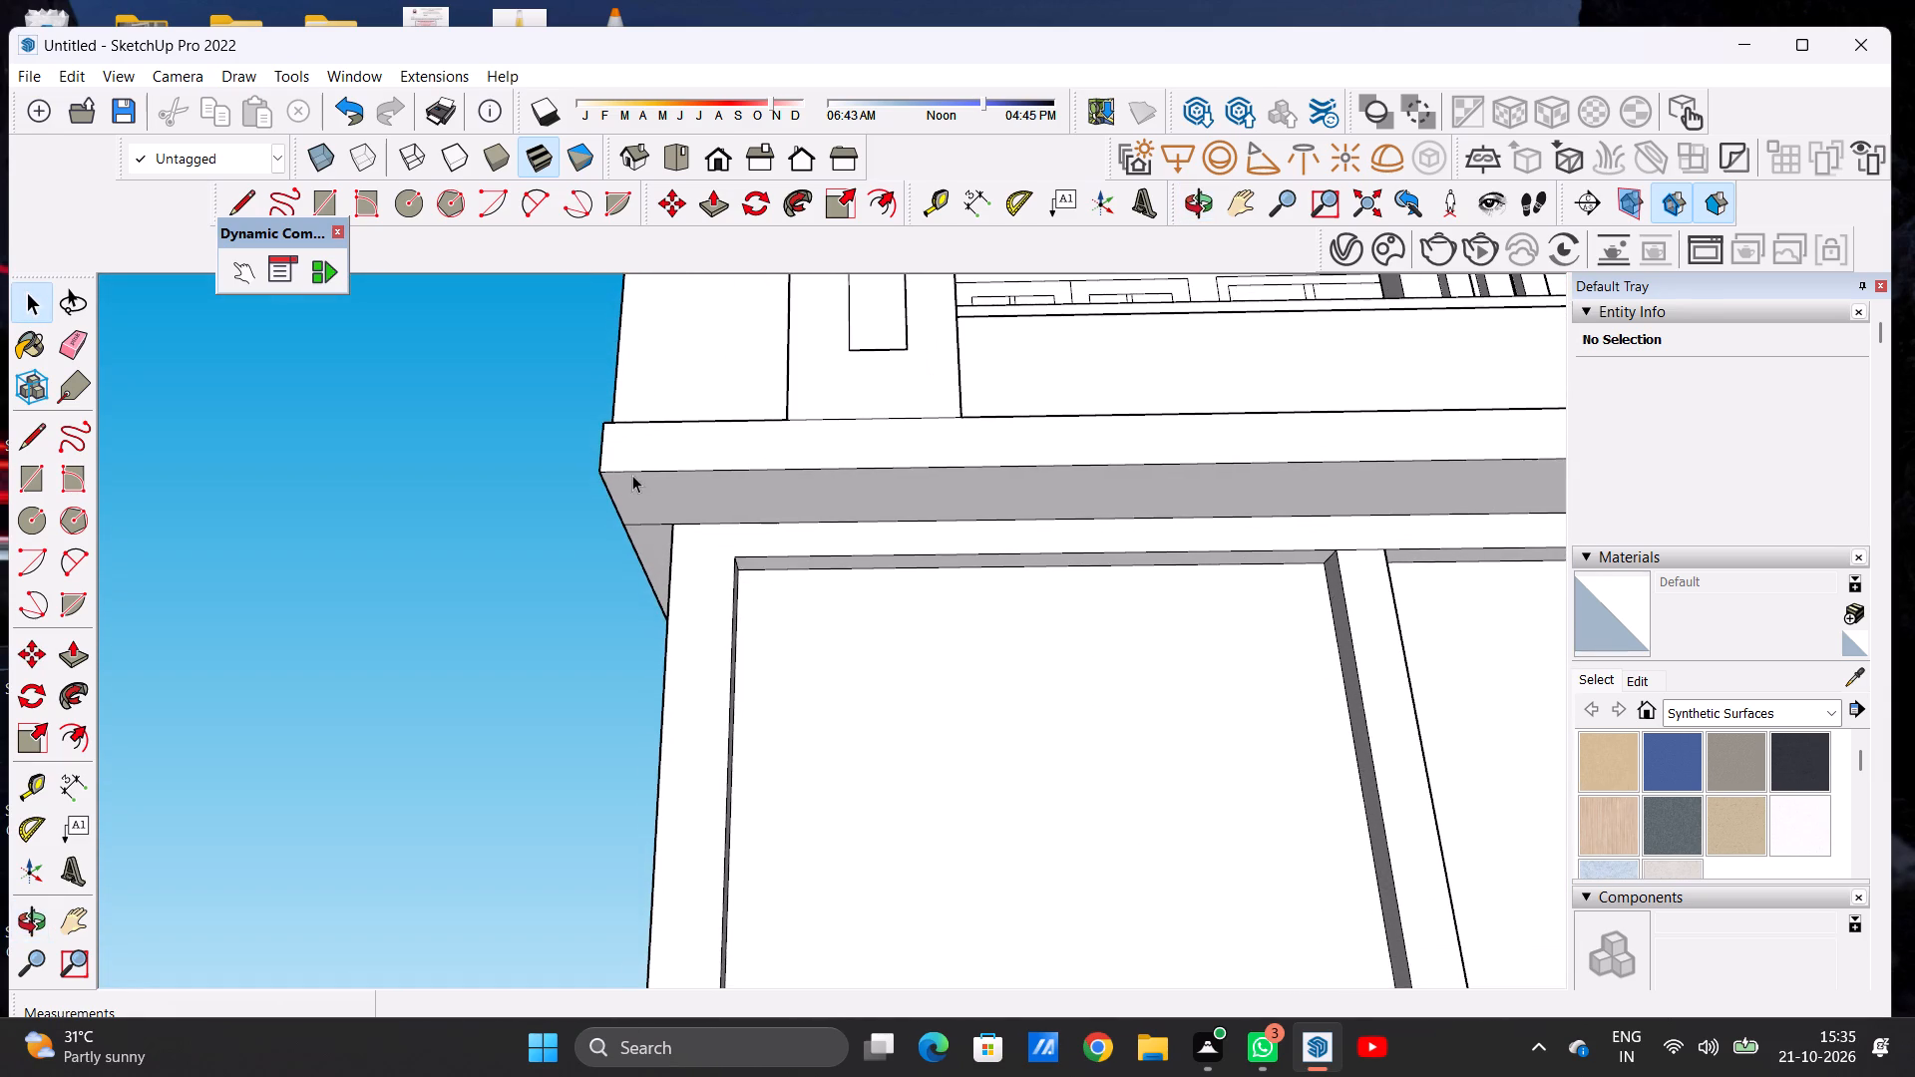
scroll(661, 536, "up", 5)
scroll(671, 521, "down", 1)
scroll(671, 521, "up", 3)
key("e")
left_click_drag(651, 507, 651, 524)
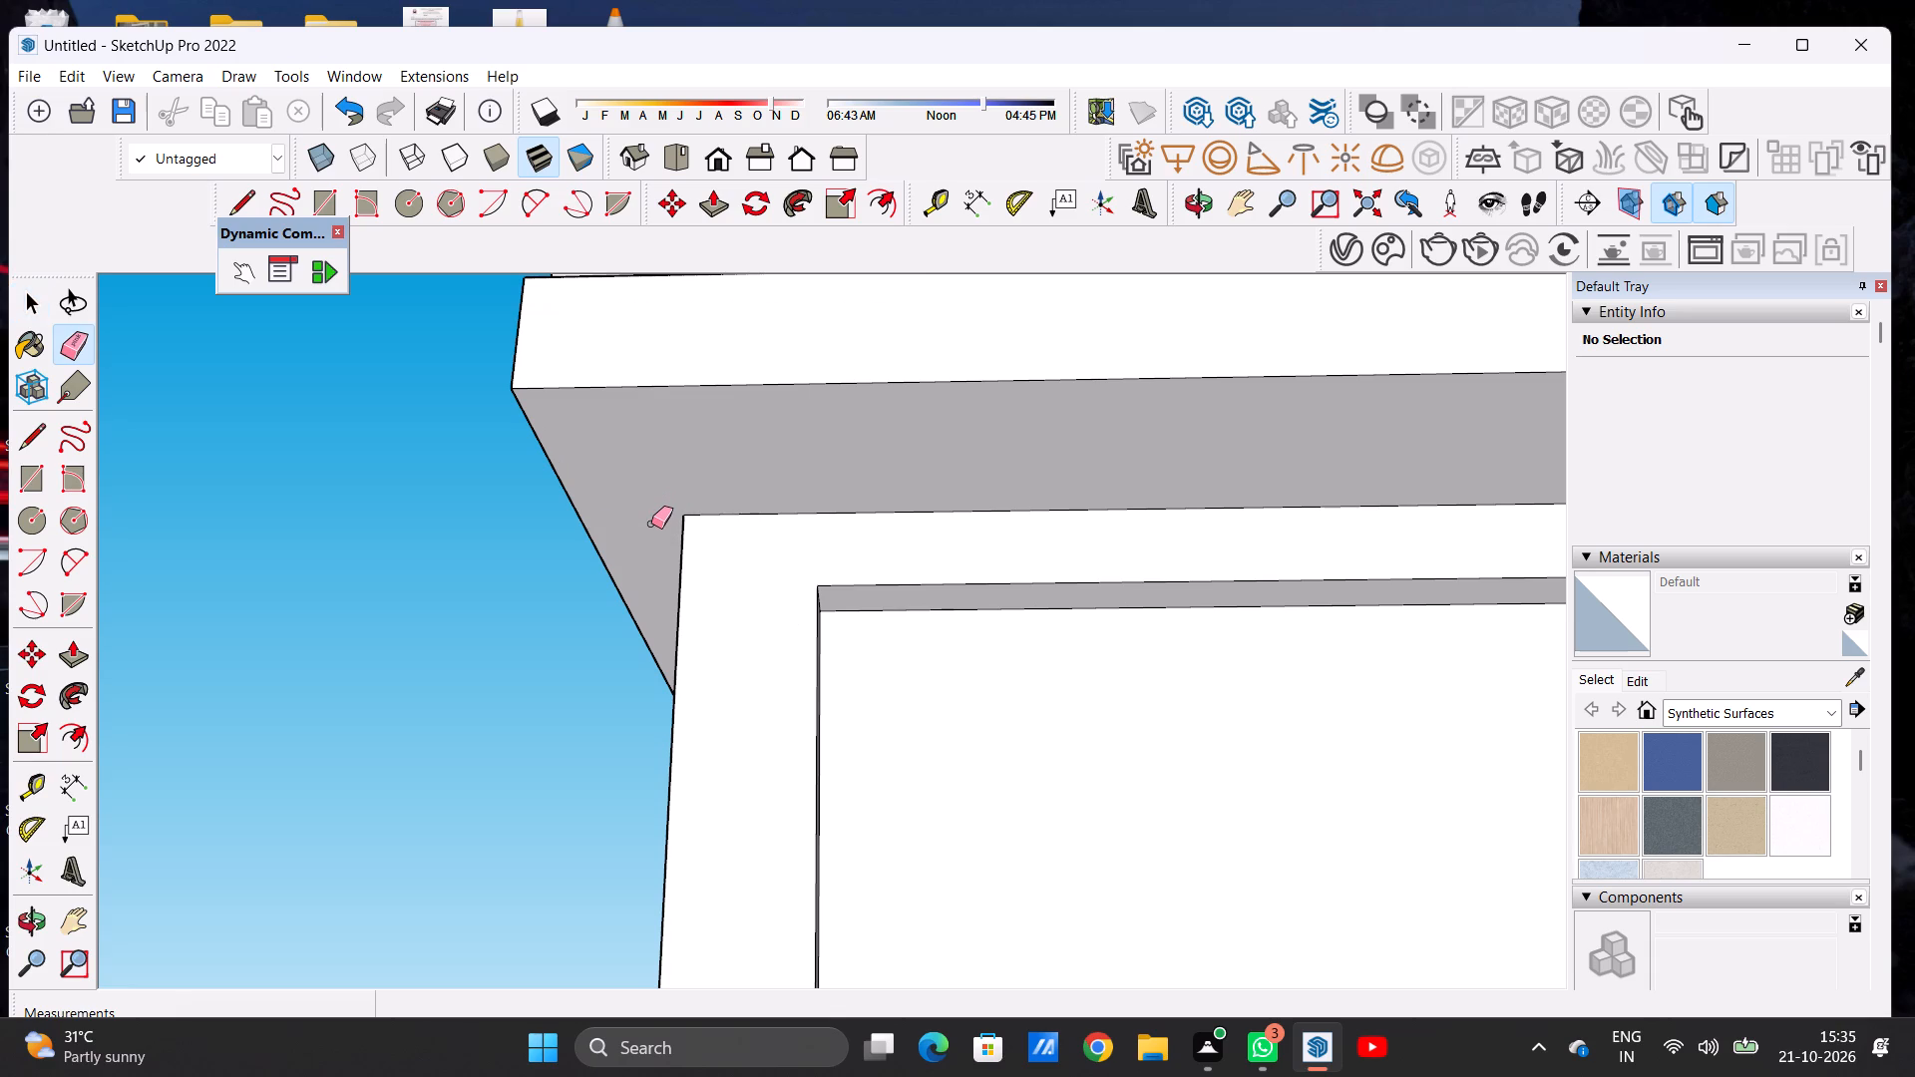
scroll(608, 552, "down", 4)
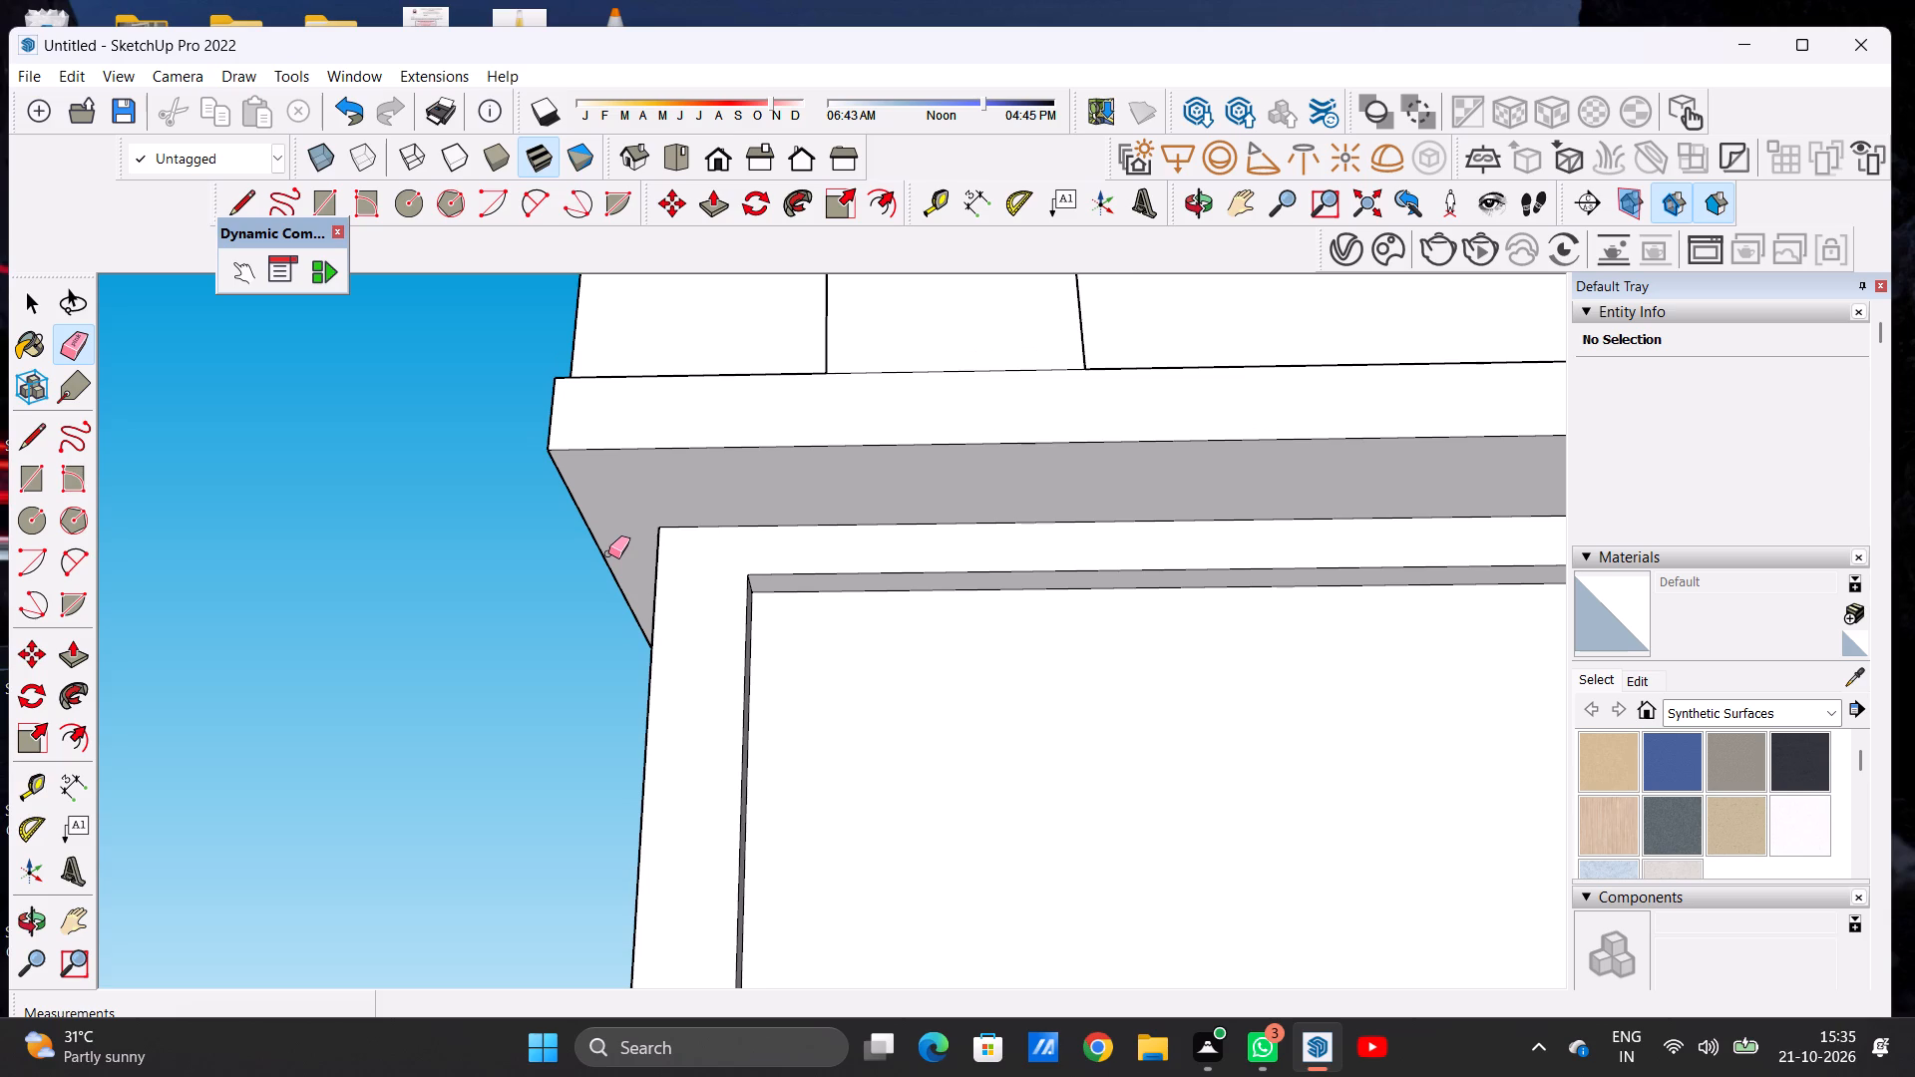
key("space")
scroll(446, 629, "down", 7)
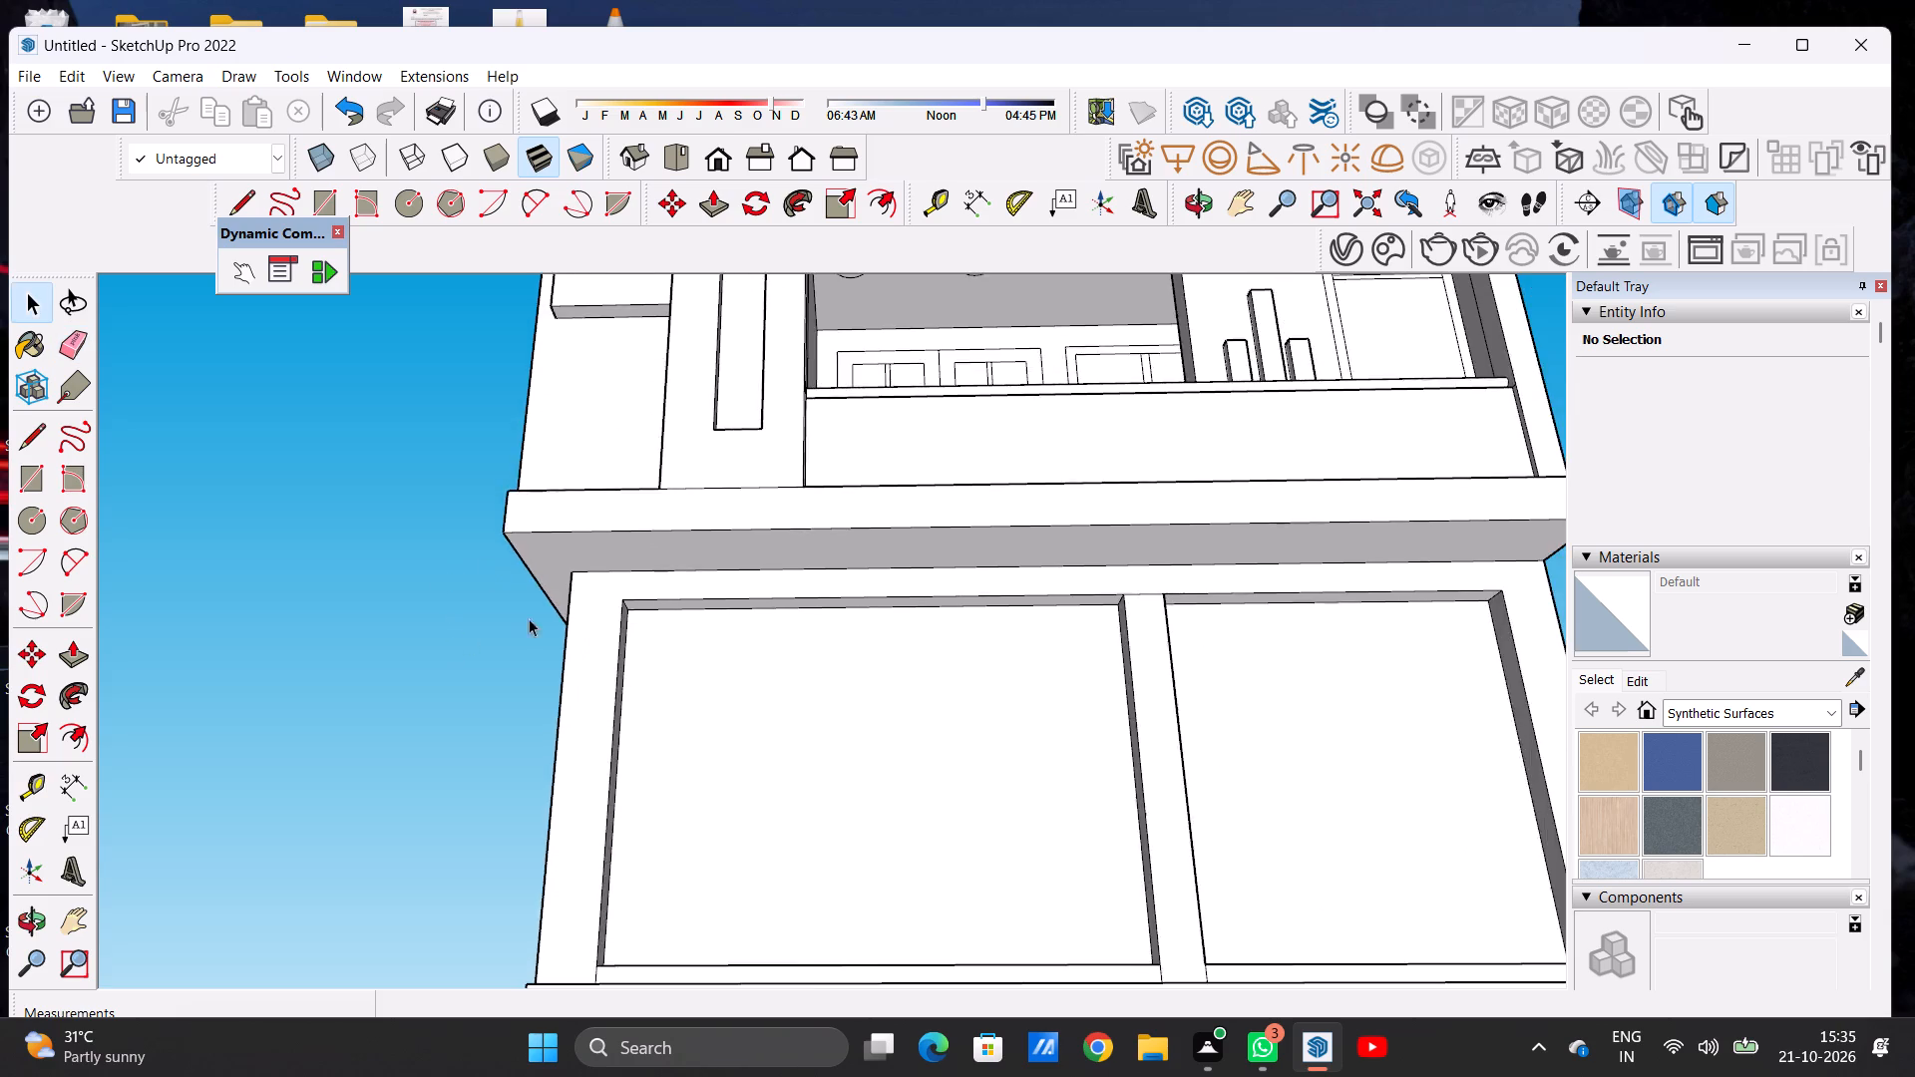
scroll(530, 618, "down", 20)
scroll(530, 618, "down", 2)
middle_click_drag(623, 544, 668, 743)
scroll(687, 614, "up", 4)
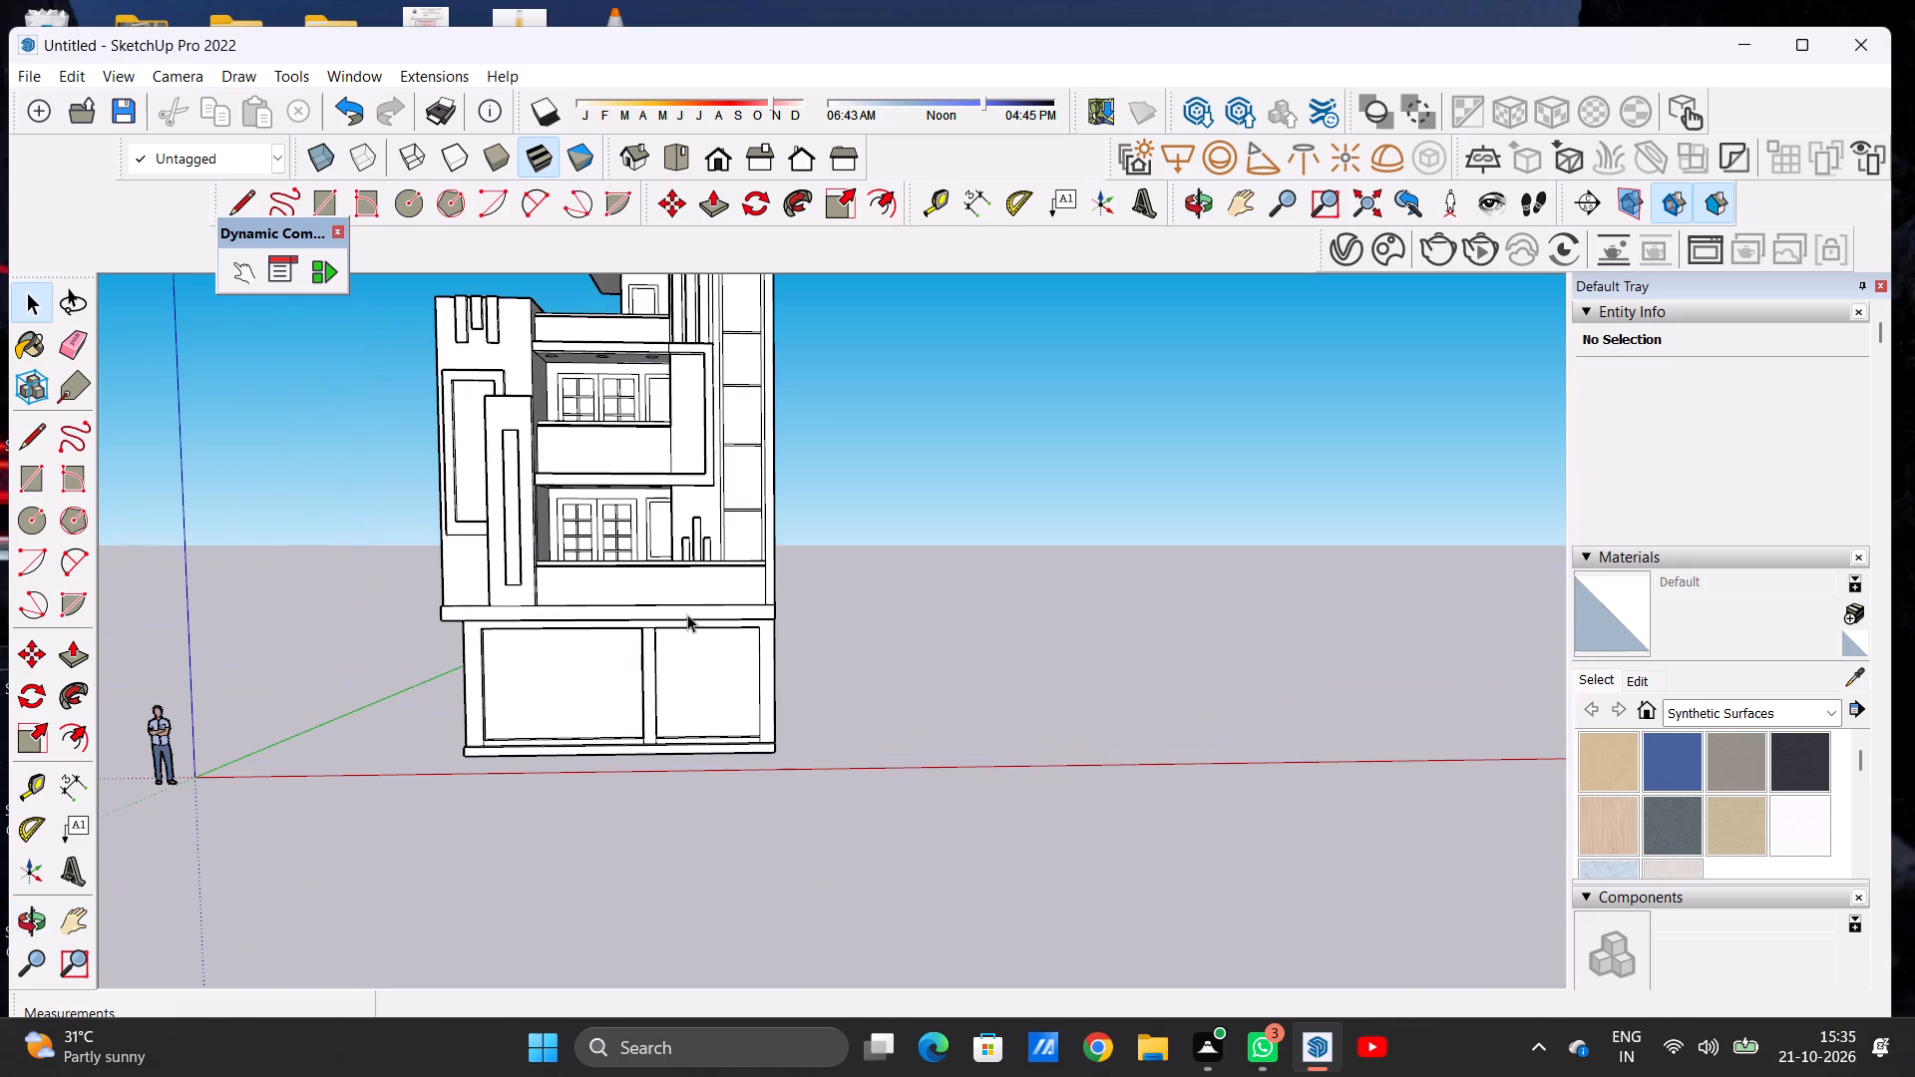